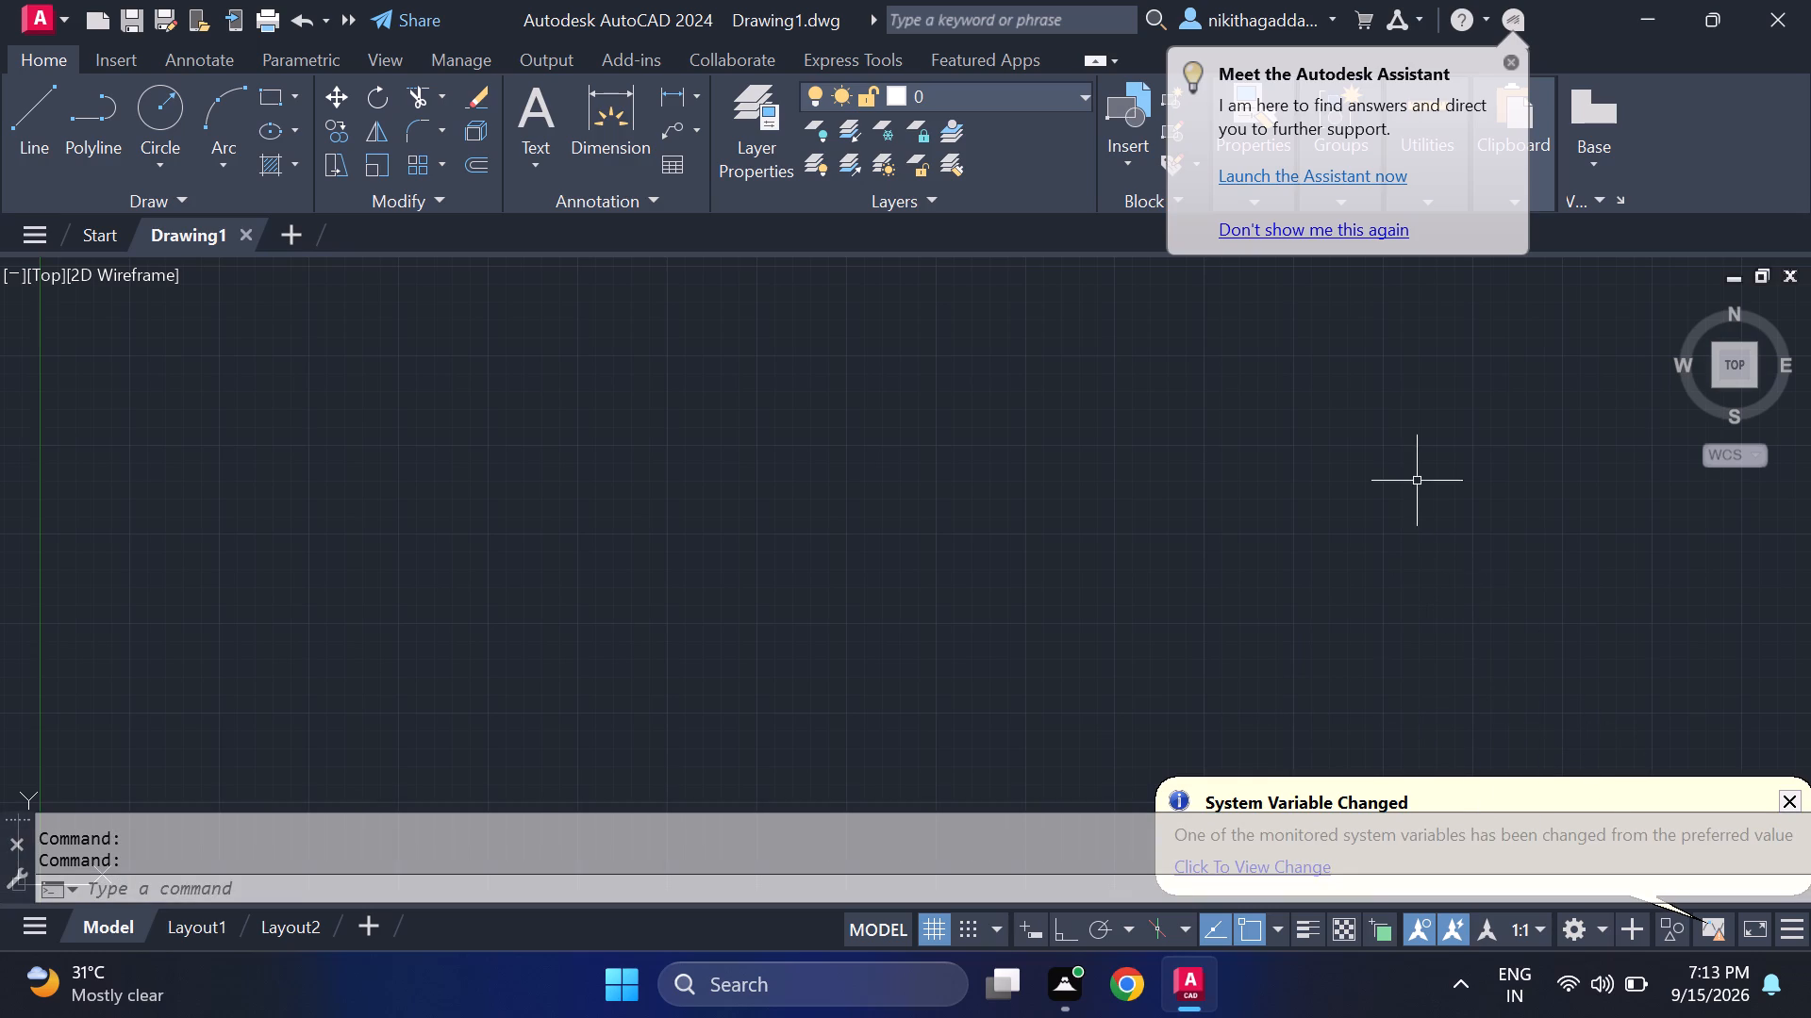
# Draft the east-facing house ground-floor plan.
# Dismiss the Autodesk Assistant tip and the system variable notification.
pyautogui.click(1508, 64)
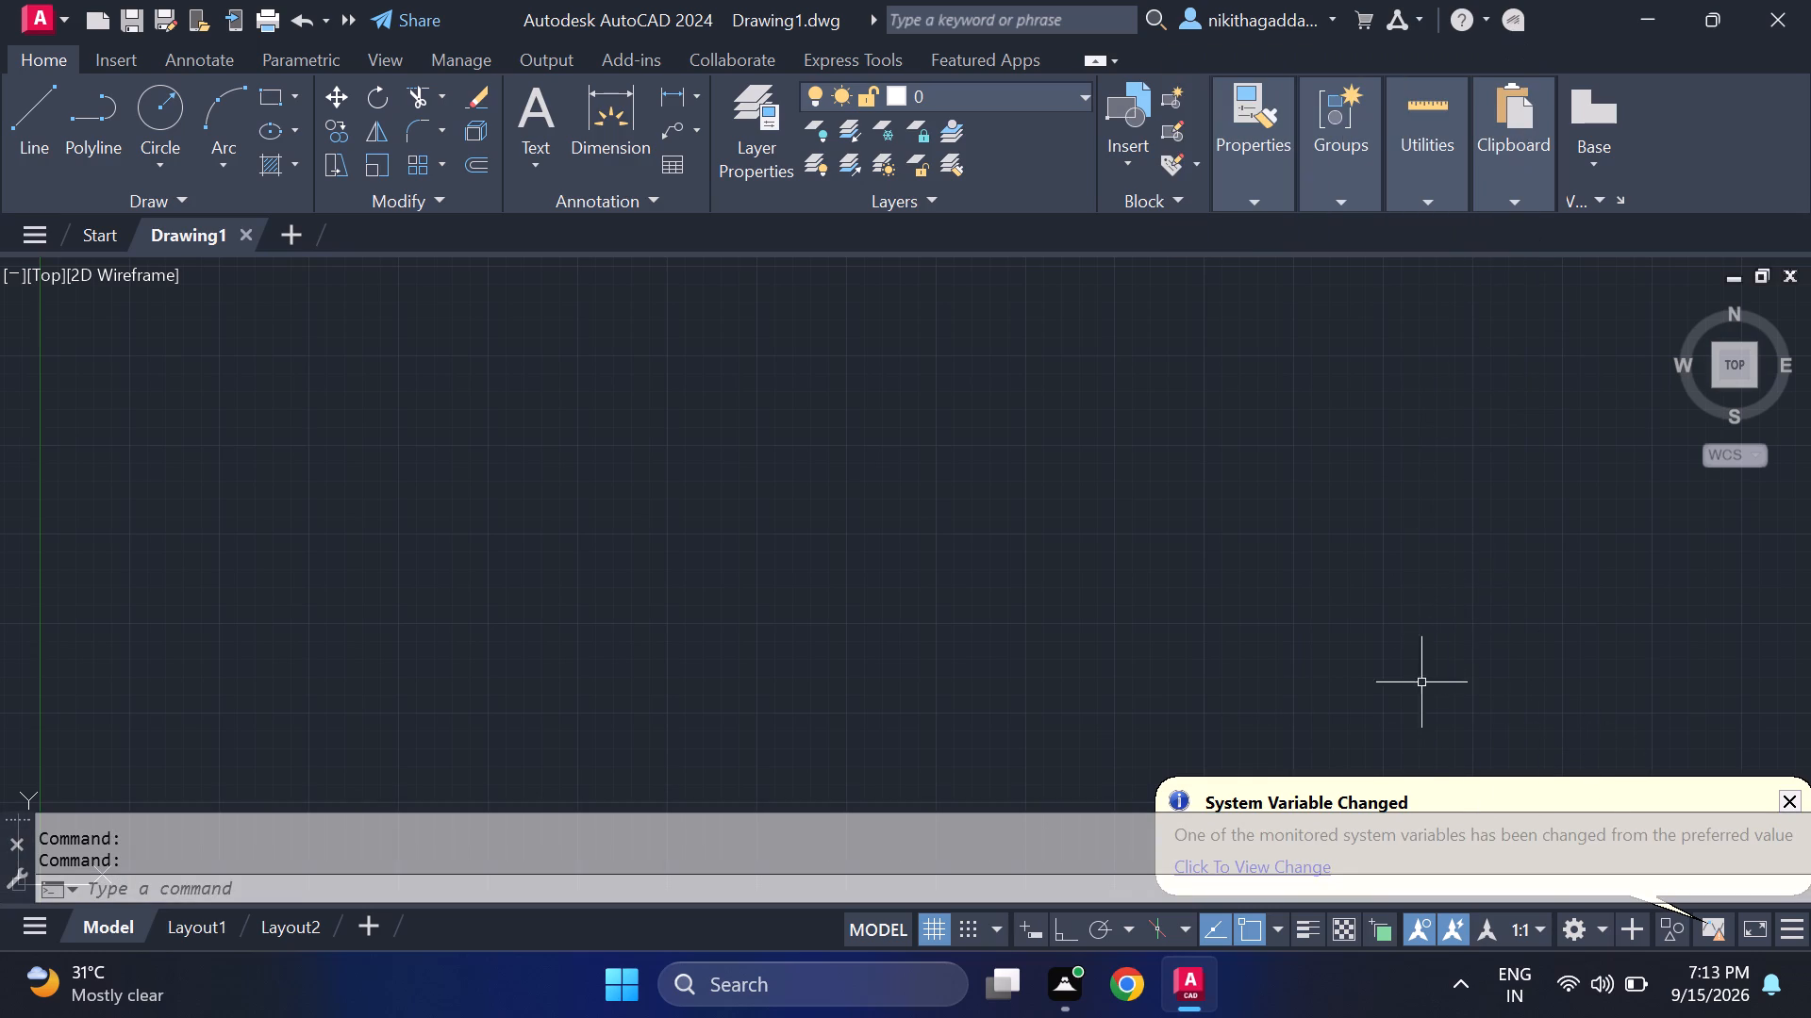
pyautogui.click(1791, 801)
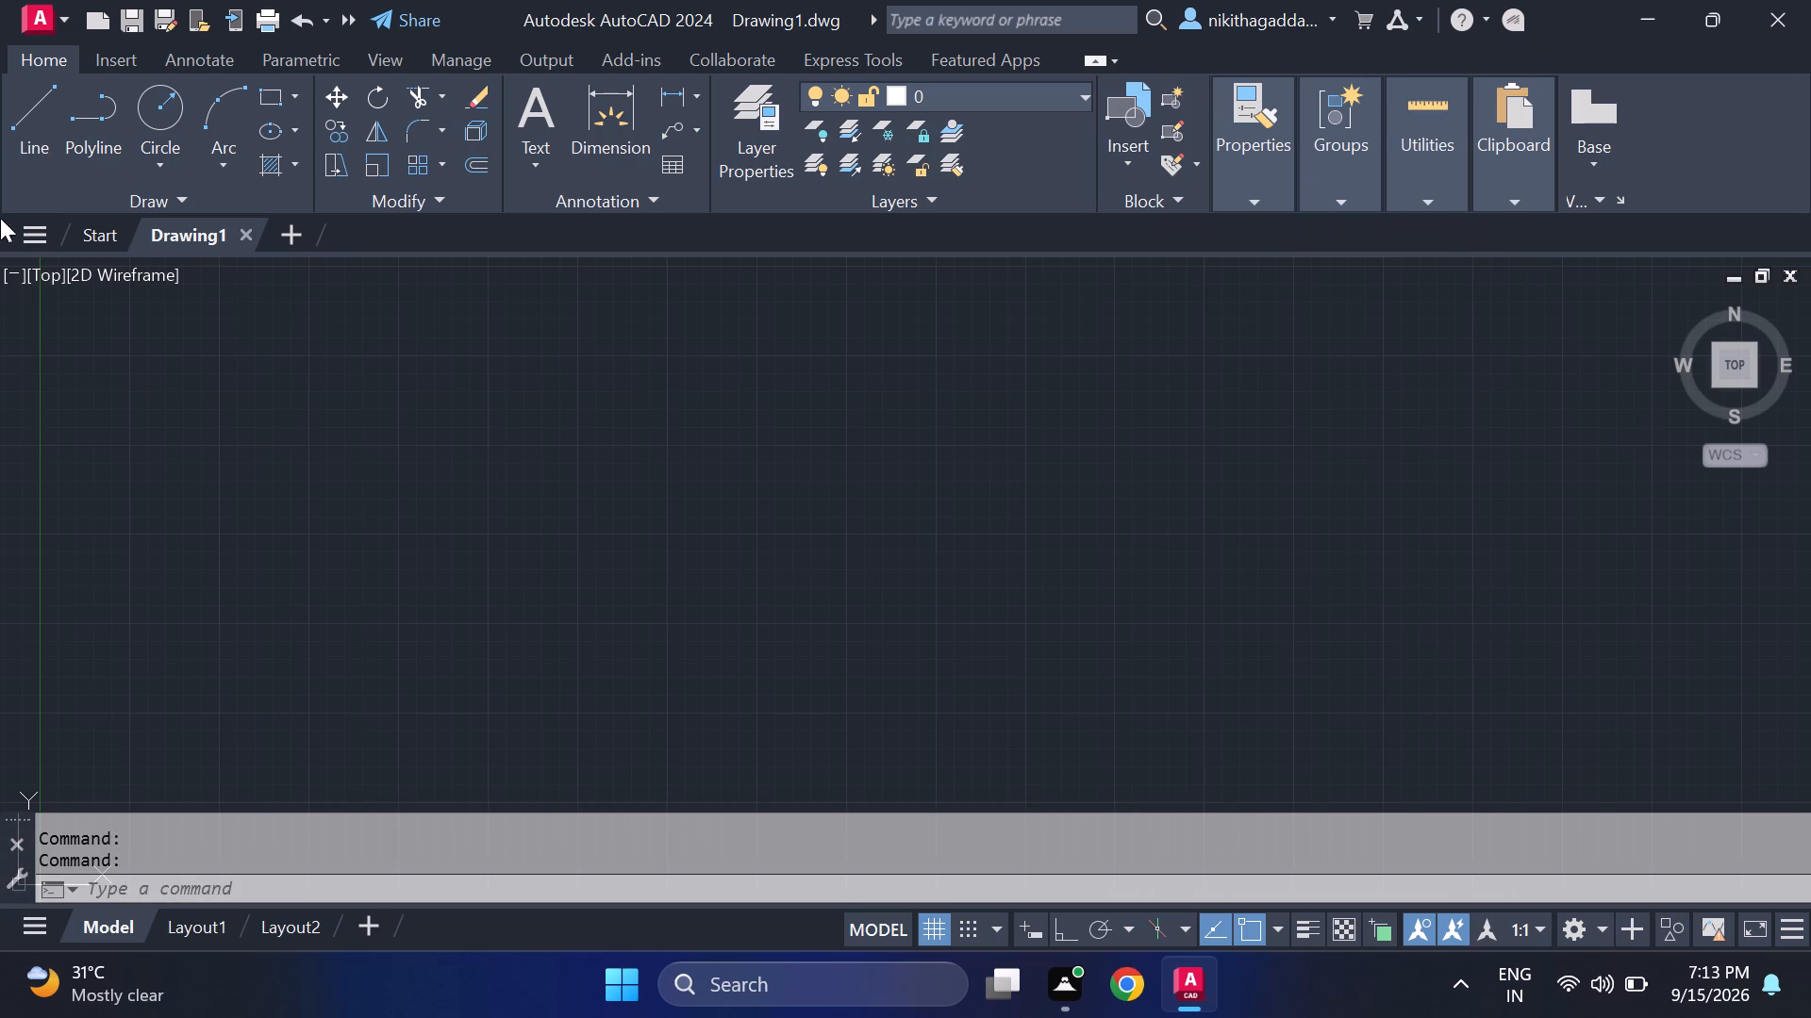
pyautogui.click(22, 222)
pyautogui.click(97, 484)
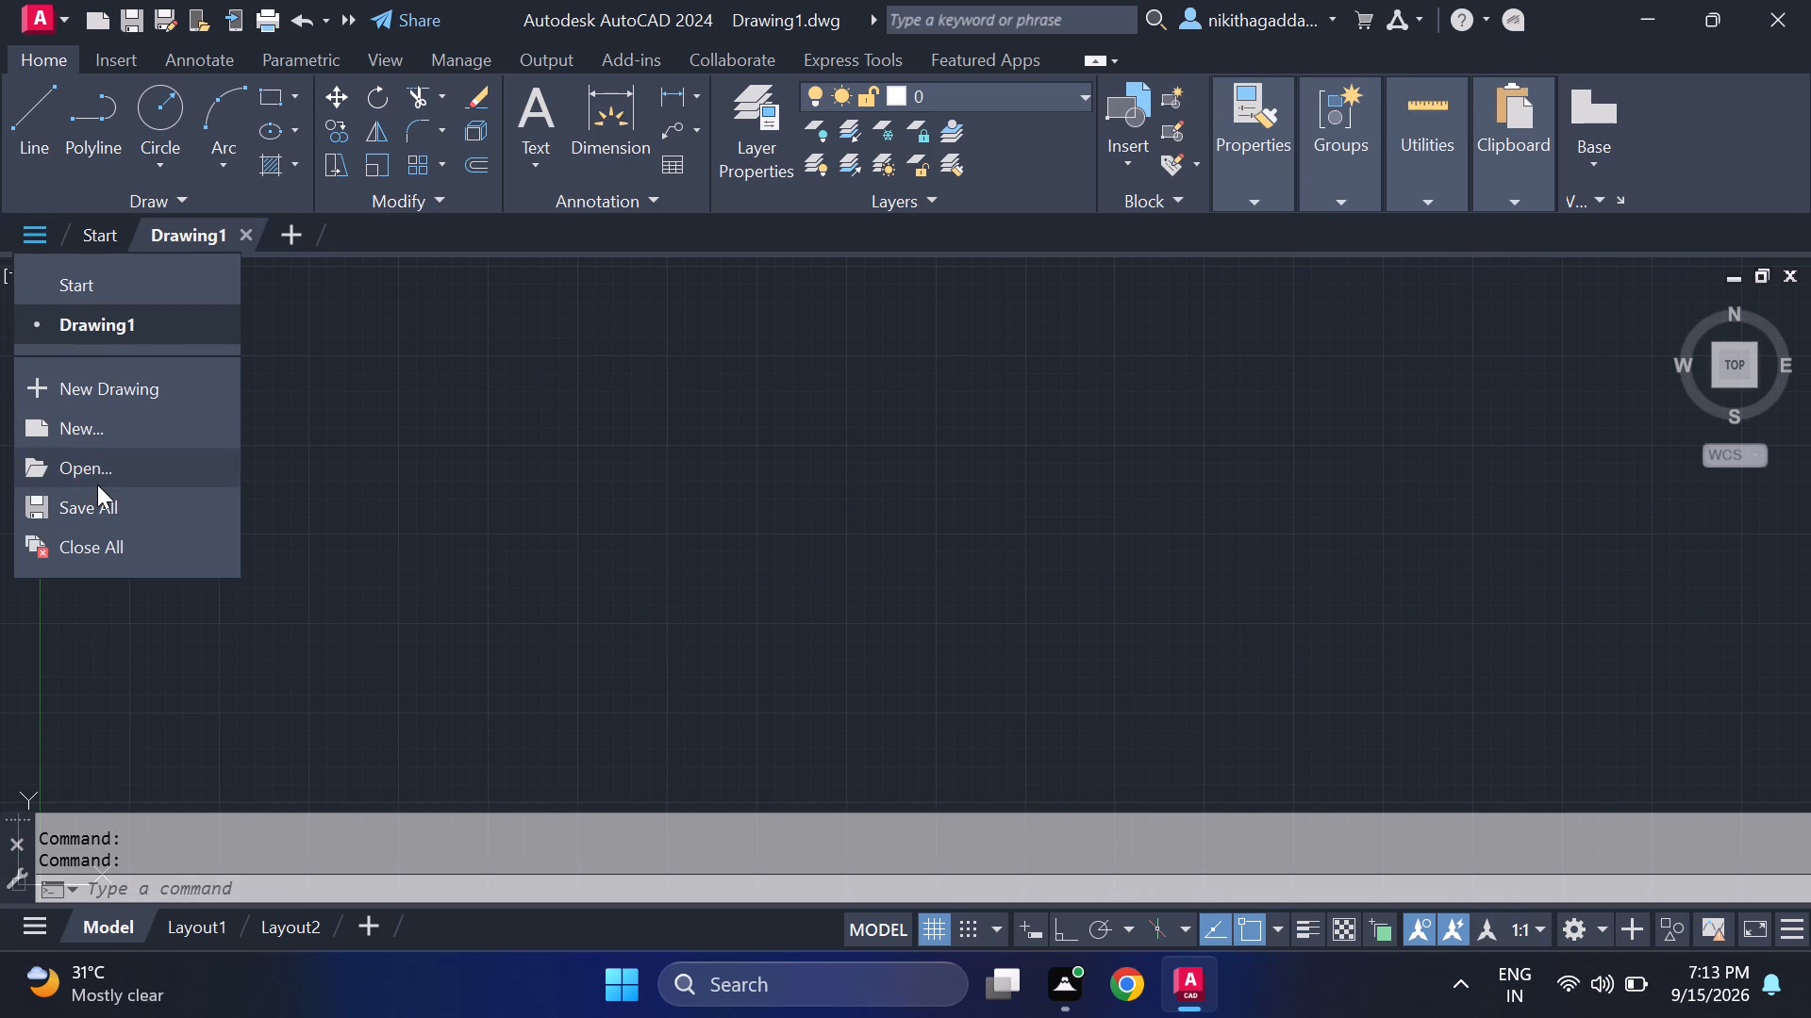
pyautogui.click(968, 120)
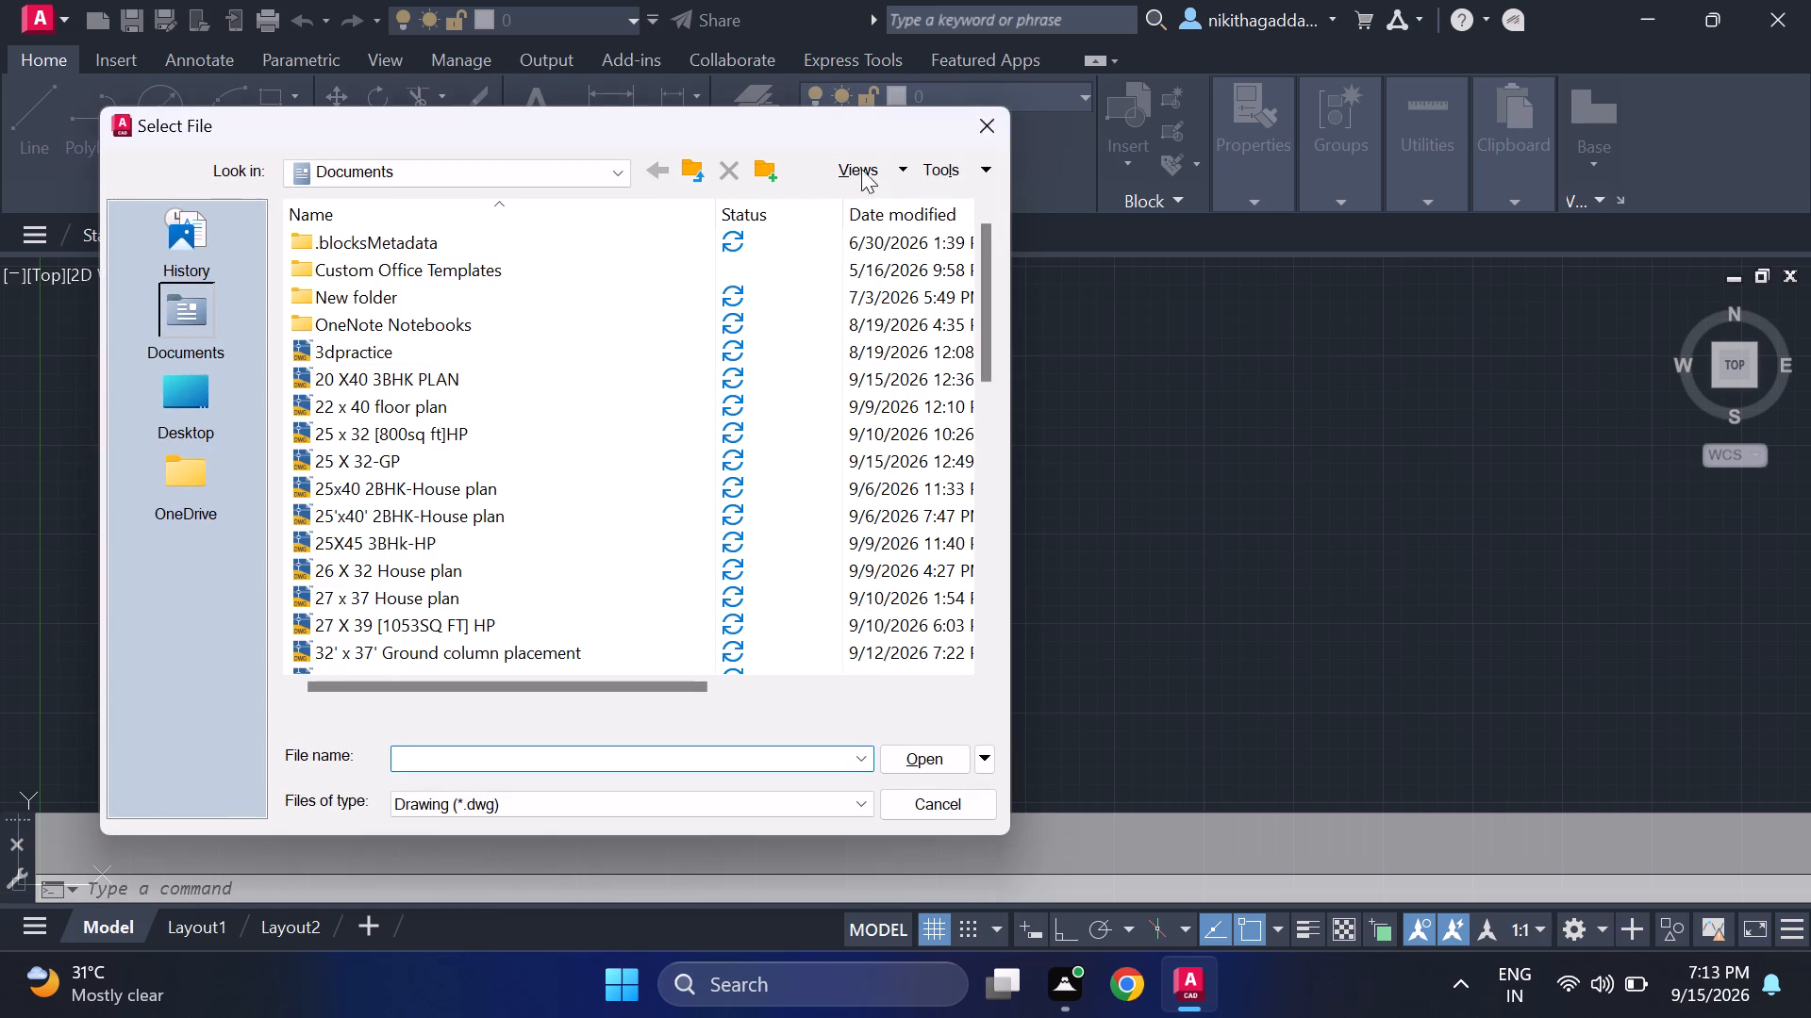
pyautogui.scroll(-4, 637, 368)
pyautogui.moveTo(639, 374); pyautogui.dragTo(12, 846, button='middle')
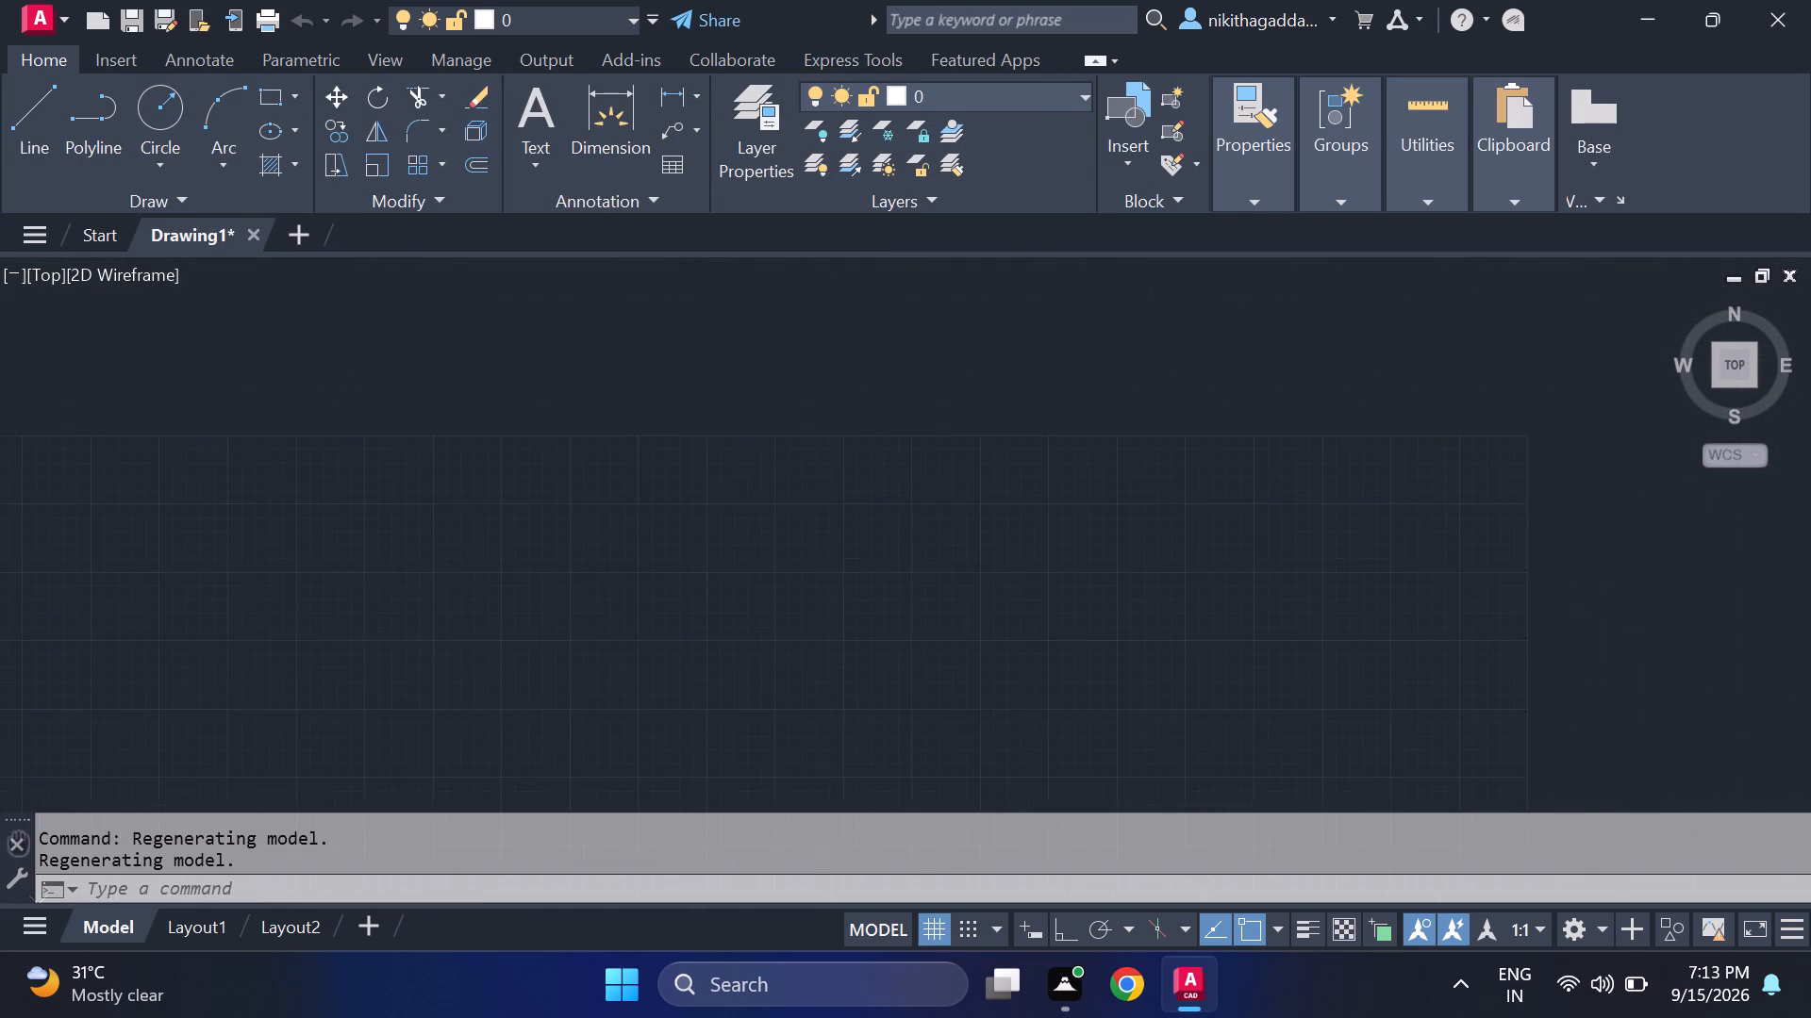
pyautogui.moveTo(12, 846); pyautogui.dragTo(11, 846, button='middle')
# Set the drawing's length units to Engineering with a precision of 0'-0.00".
pyautogui.write('units')
pyautogui.press('Return')
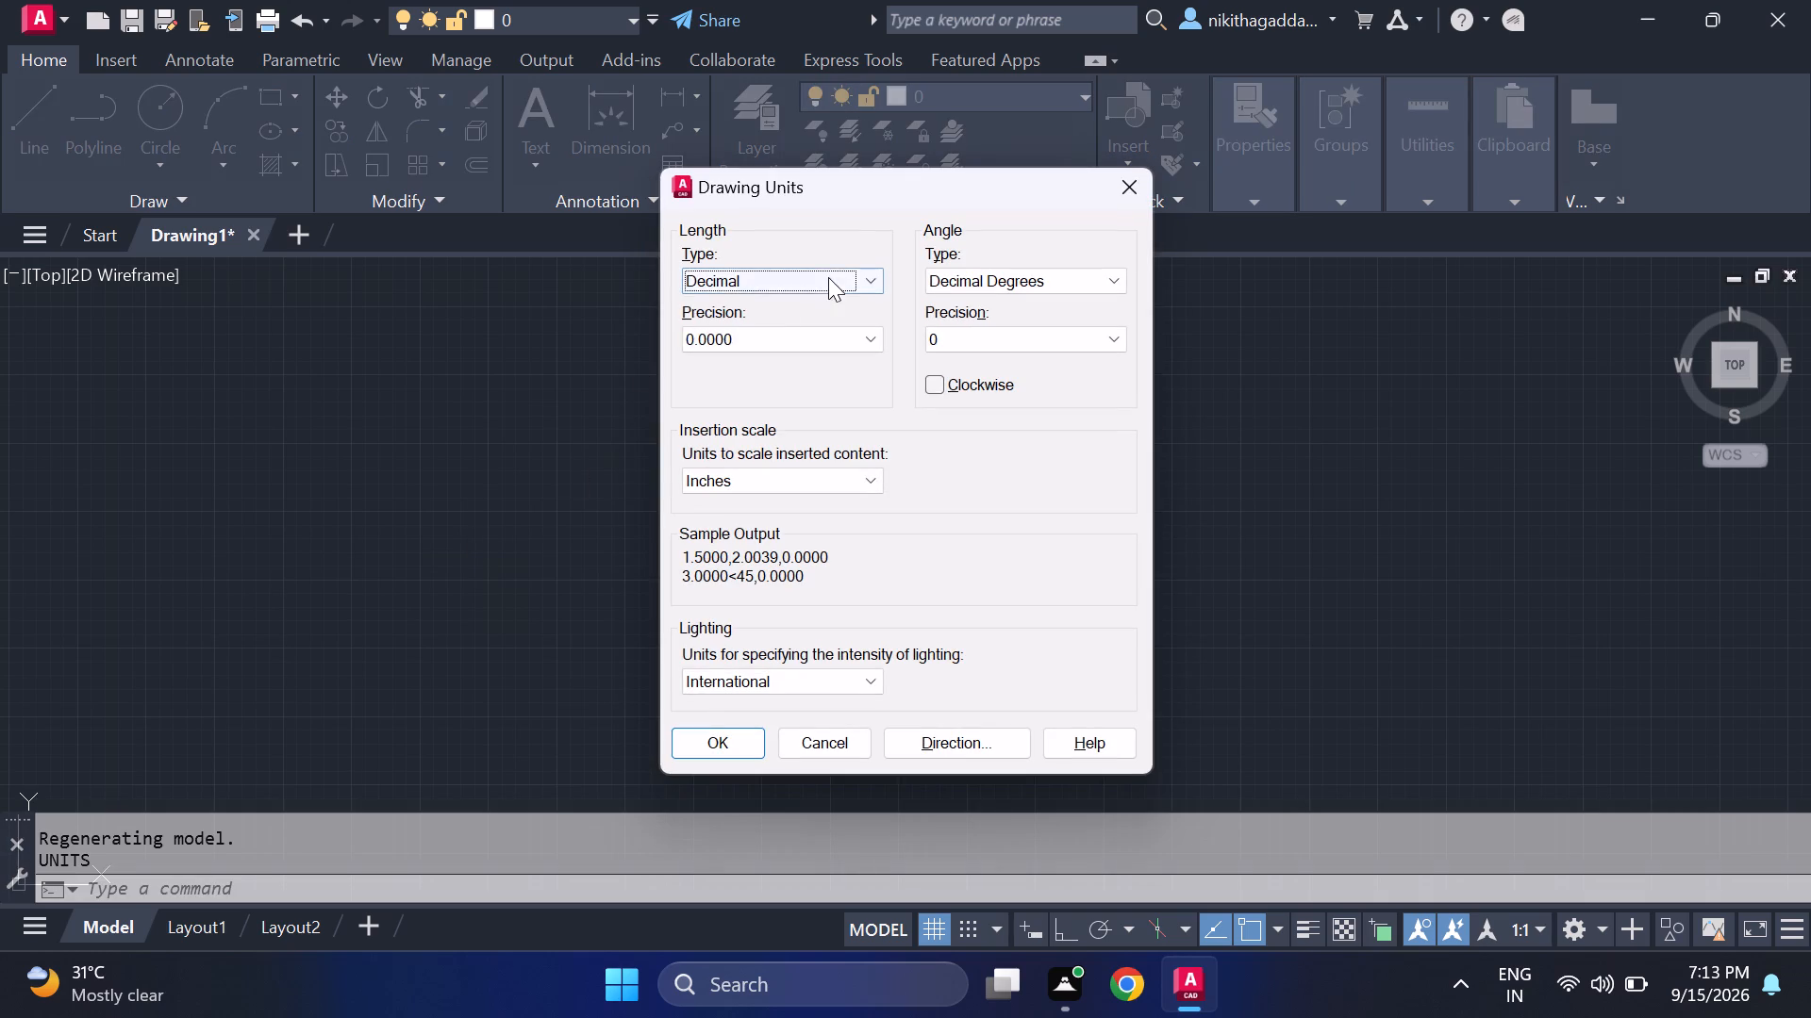
pyautogui.click(828, 277)
pyautogui.click(784, 347)
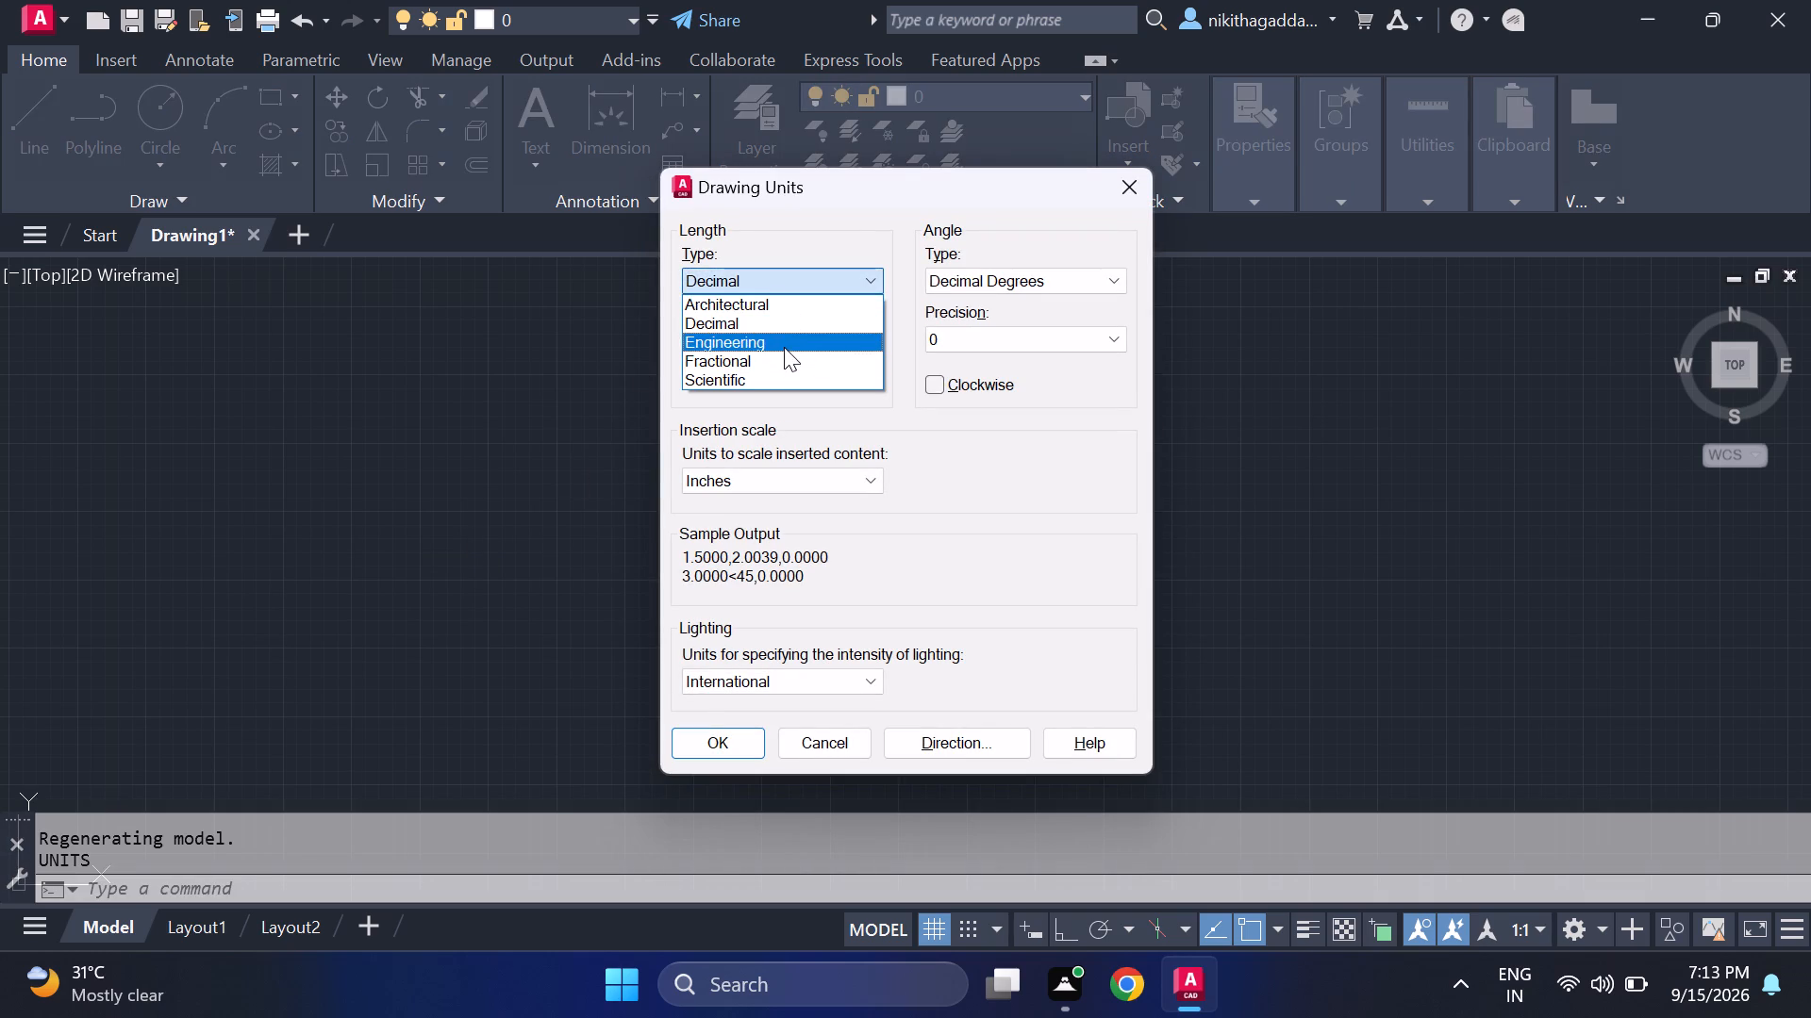
pyautogui.click(789, 321)
pyautogui.click(789, 321)
pyautogui.click(786, 329)
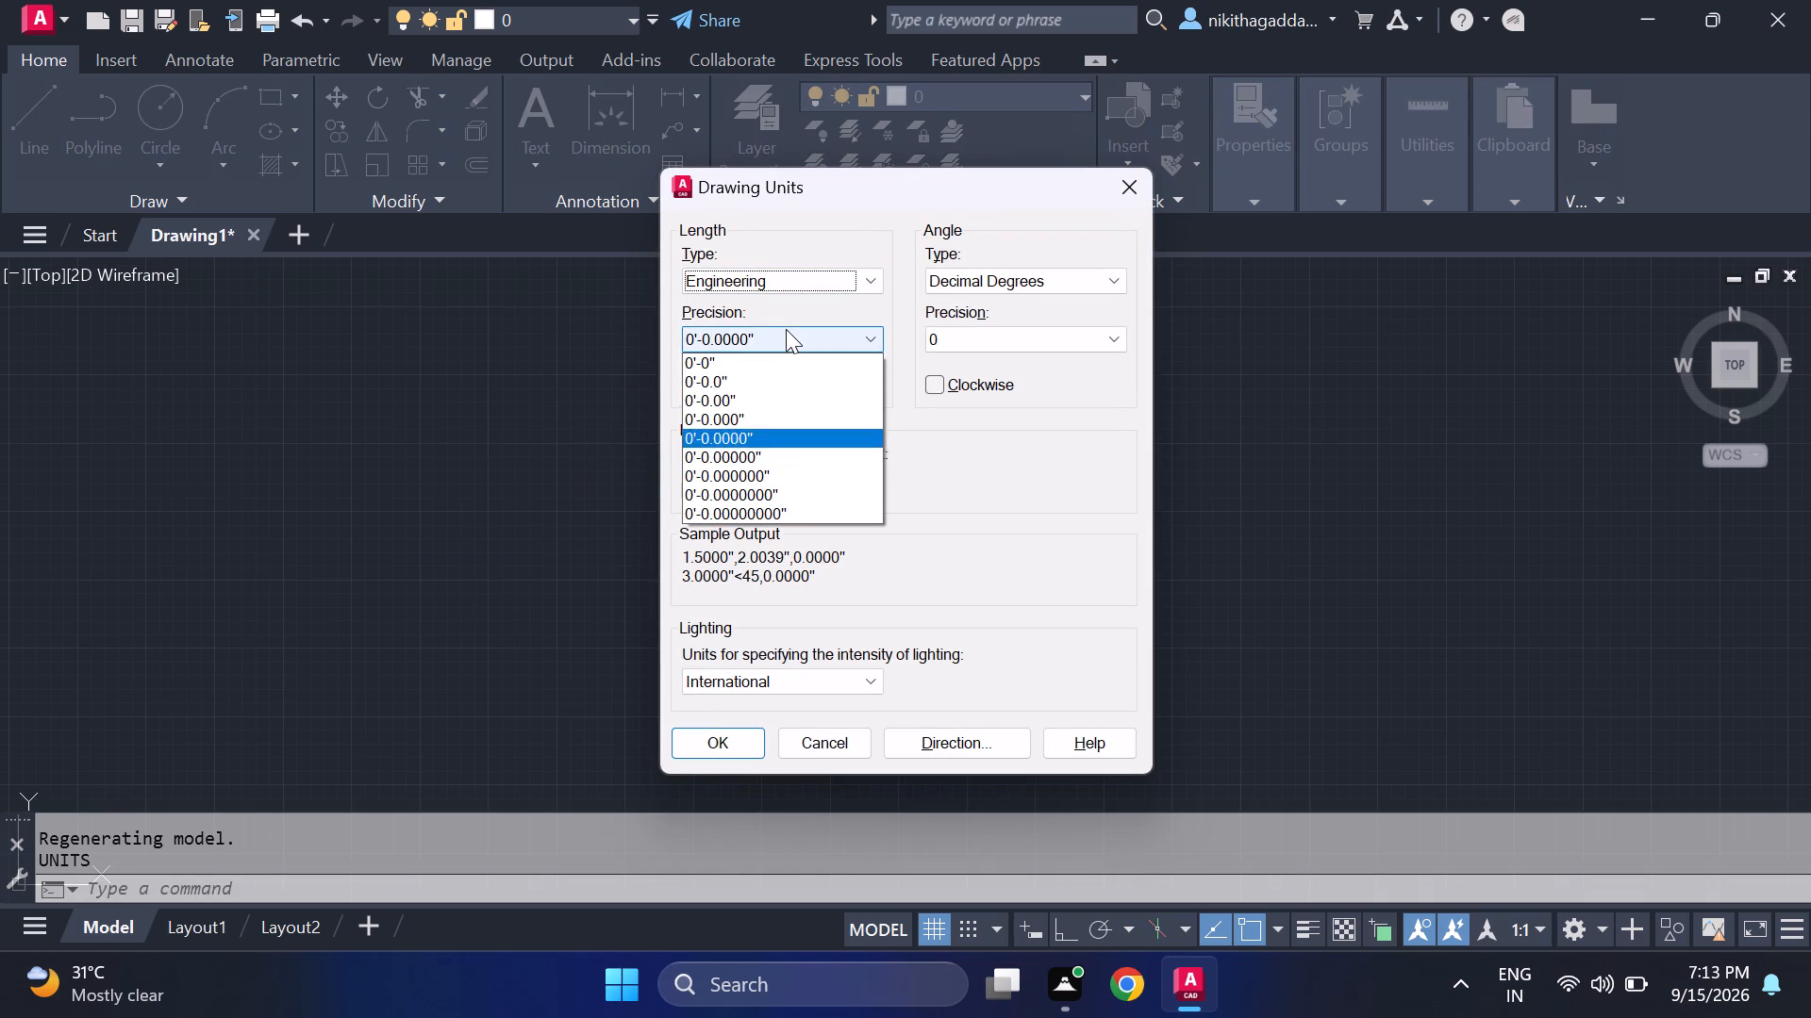
pyautogui.click(741, 403)
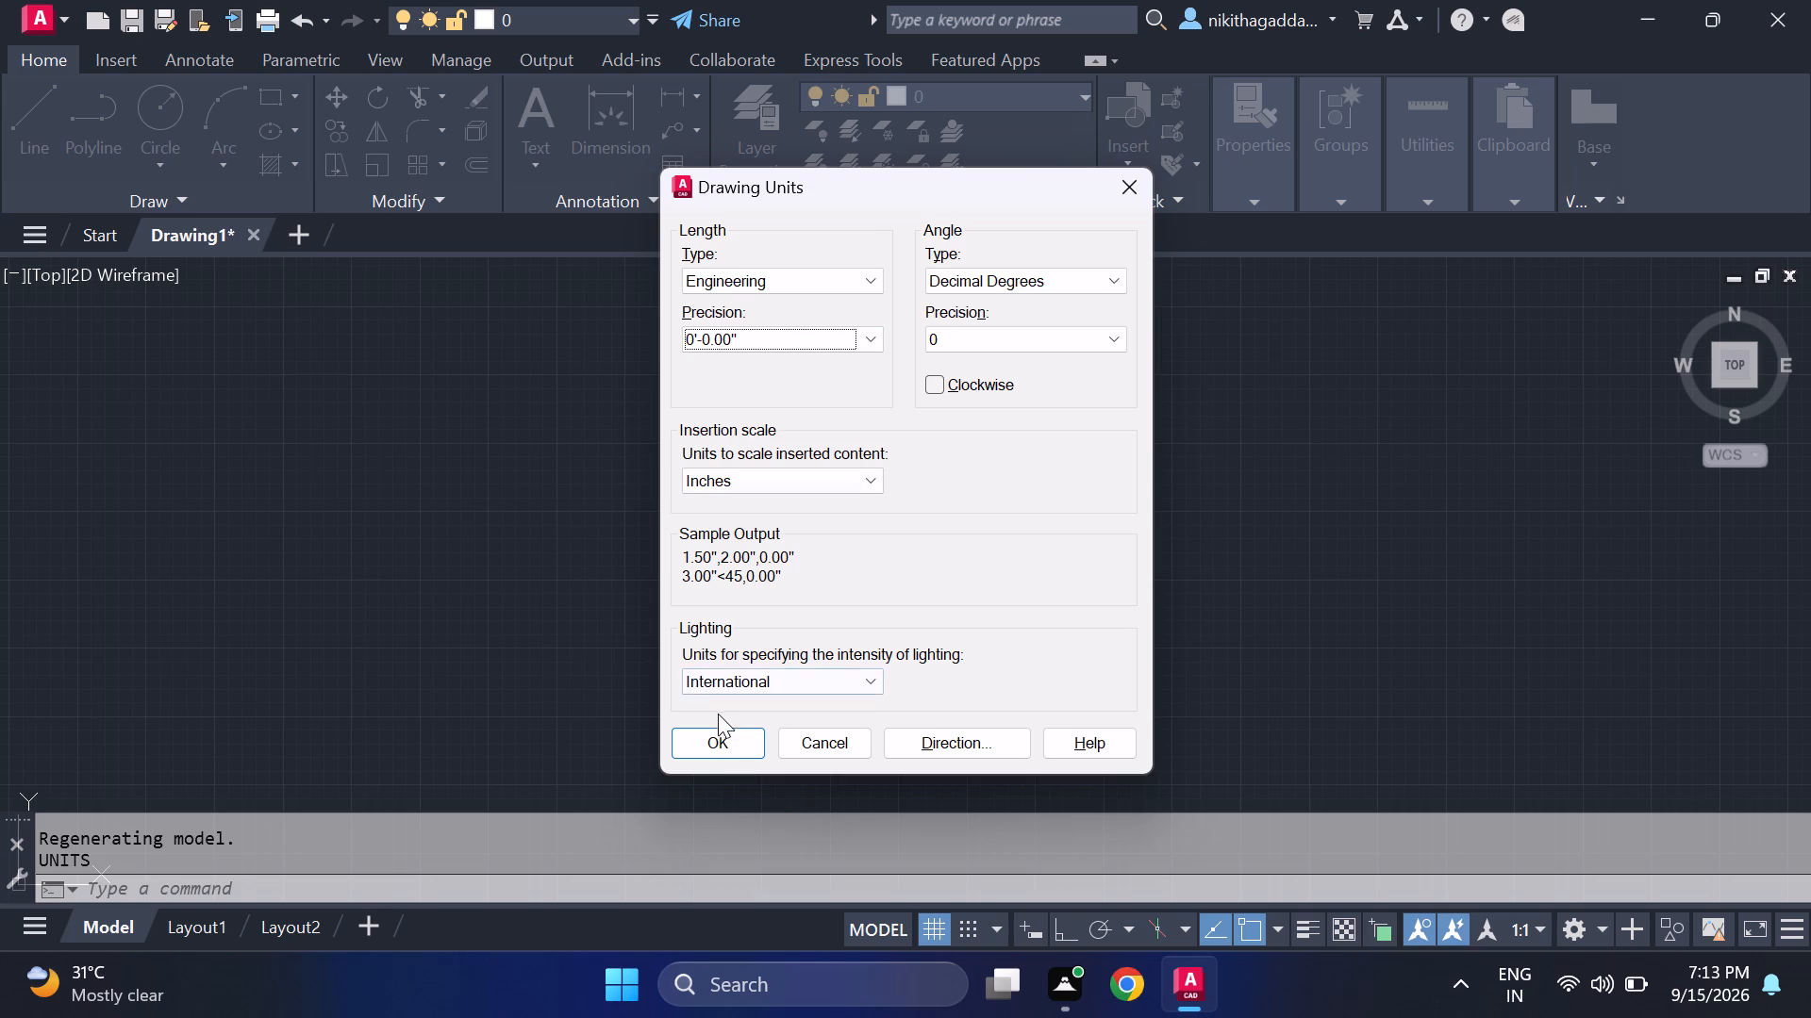
pyautogui.click(728, 733)
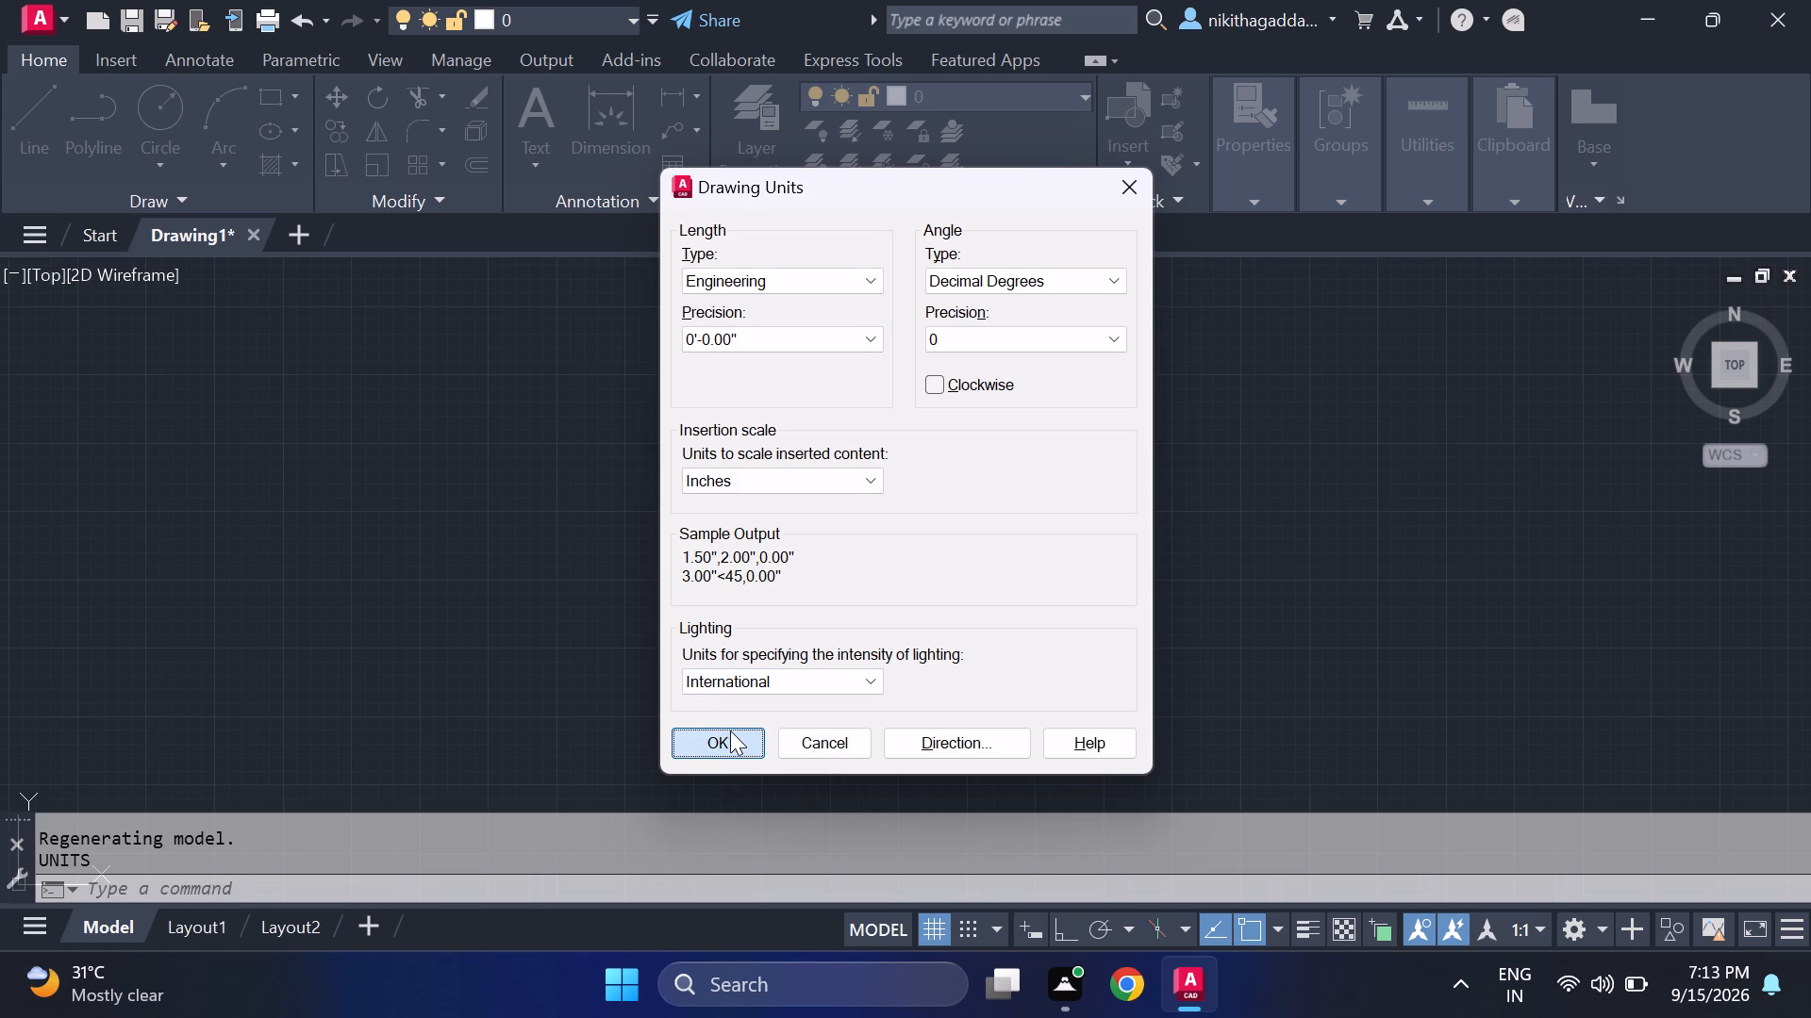
# Modify the Standard dimension style so its linear primary units use the Engineering format with 0'-0.00" precision.
pyautogui.press('d')
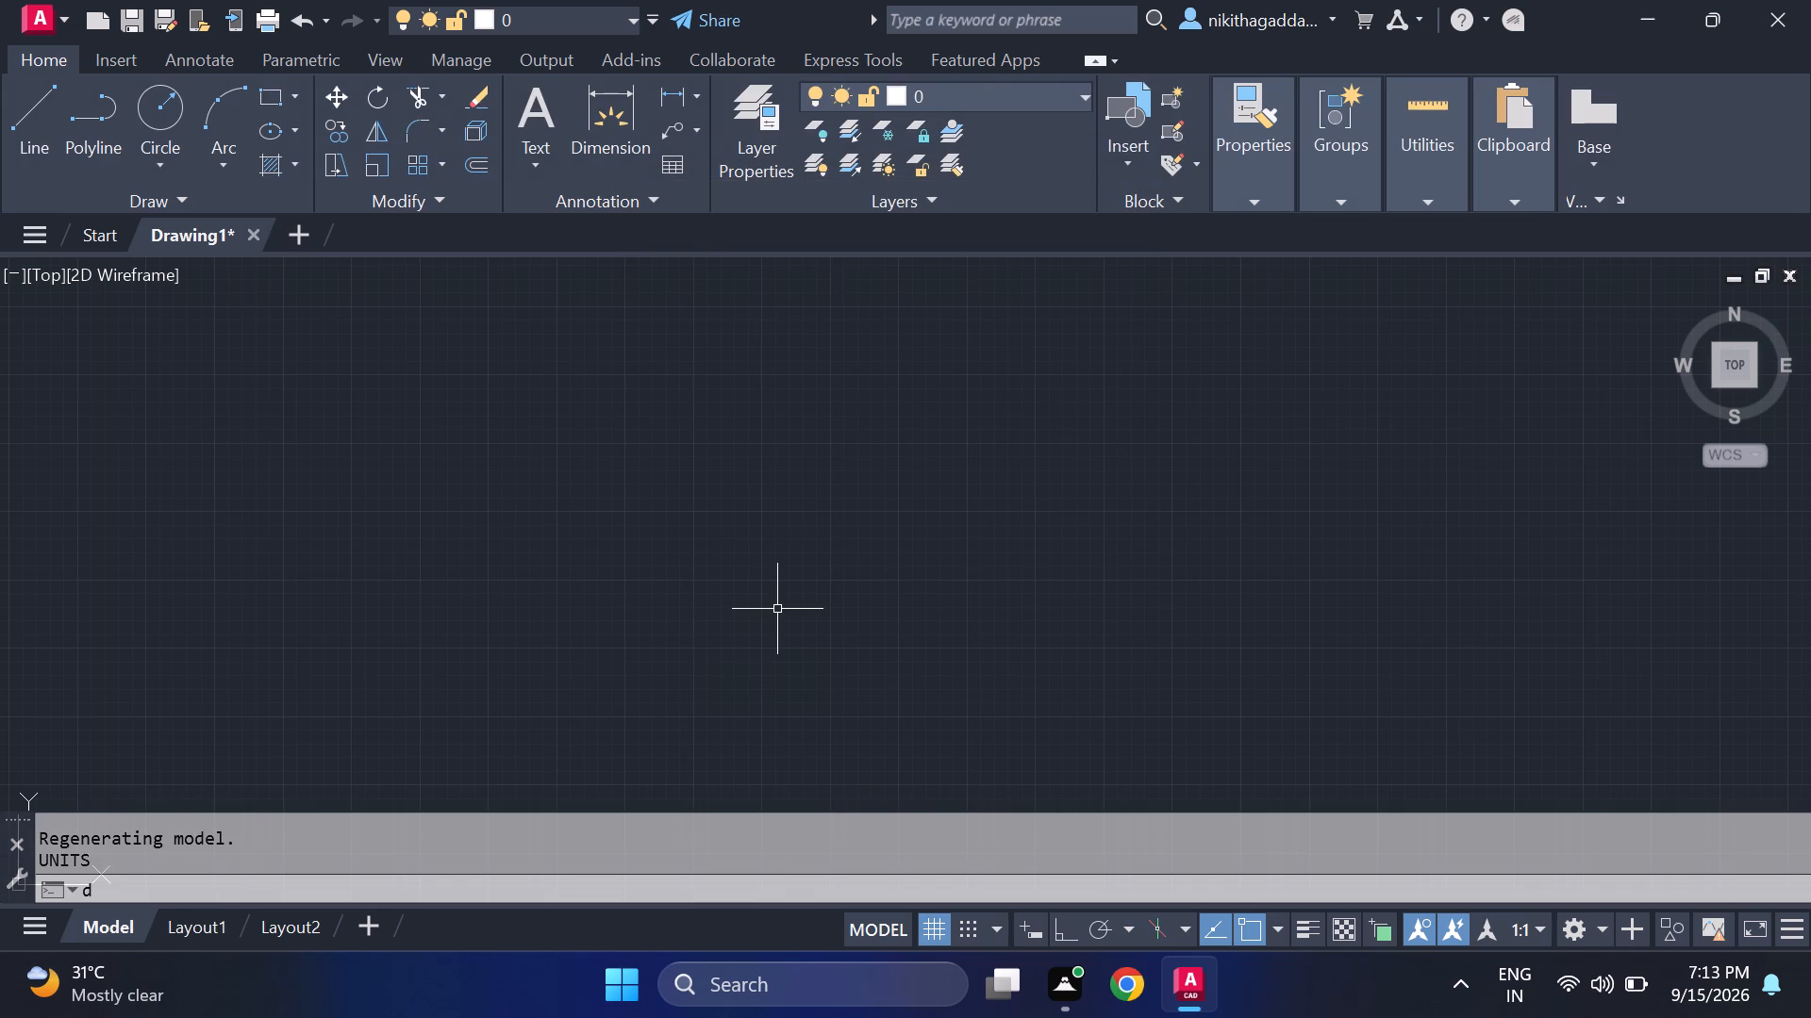
pyautogui.press('Return')
pyautogui.click(1238, 432)
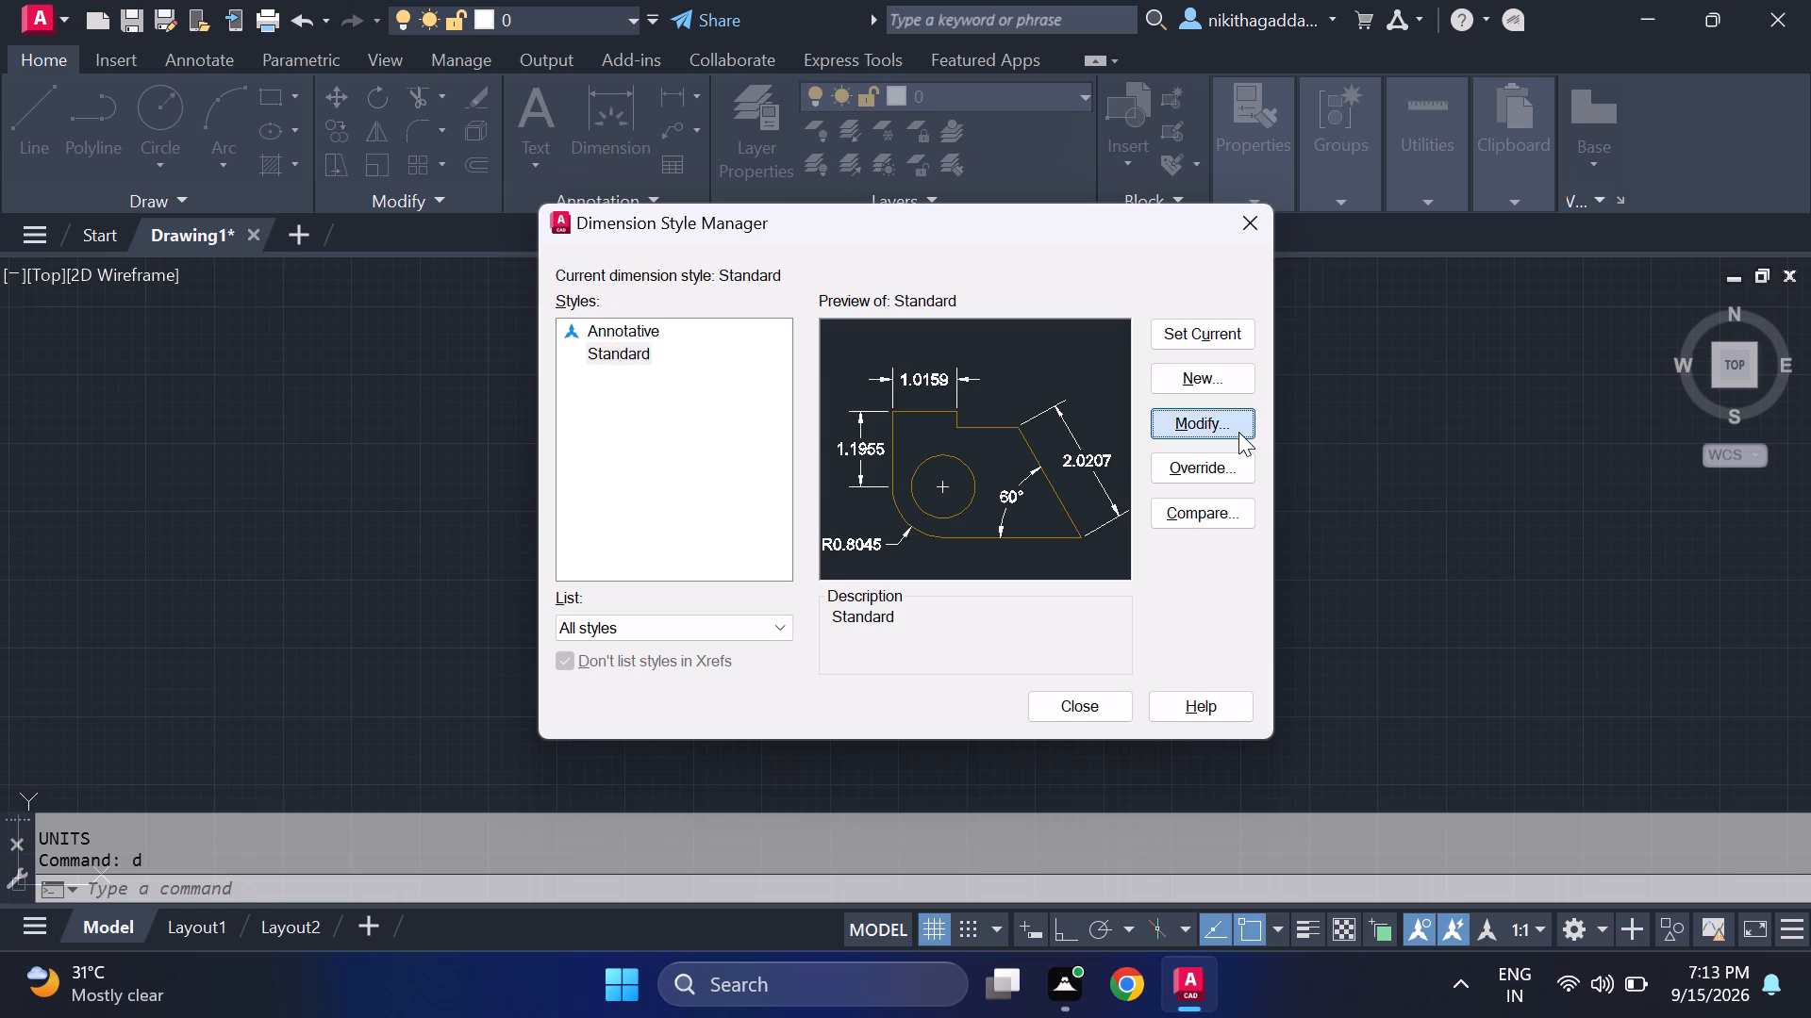
pyautogui.click(846, 173)
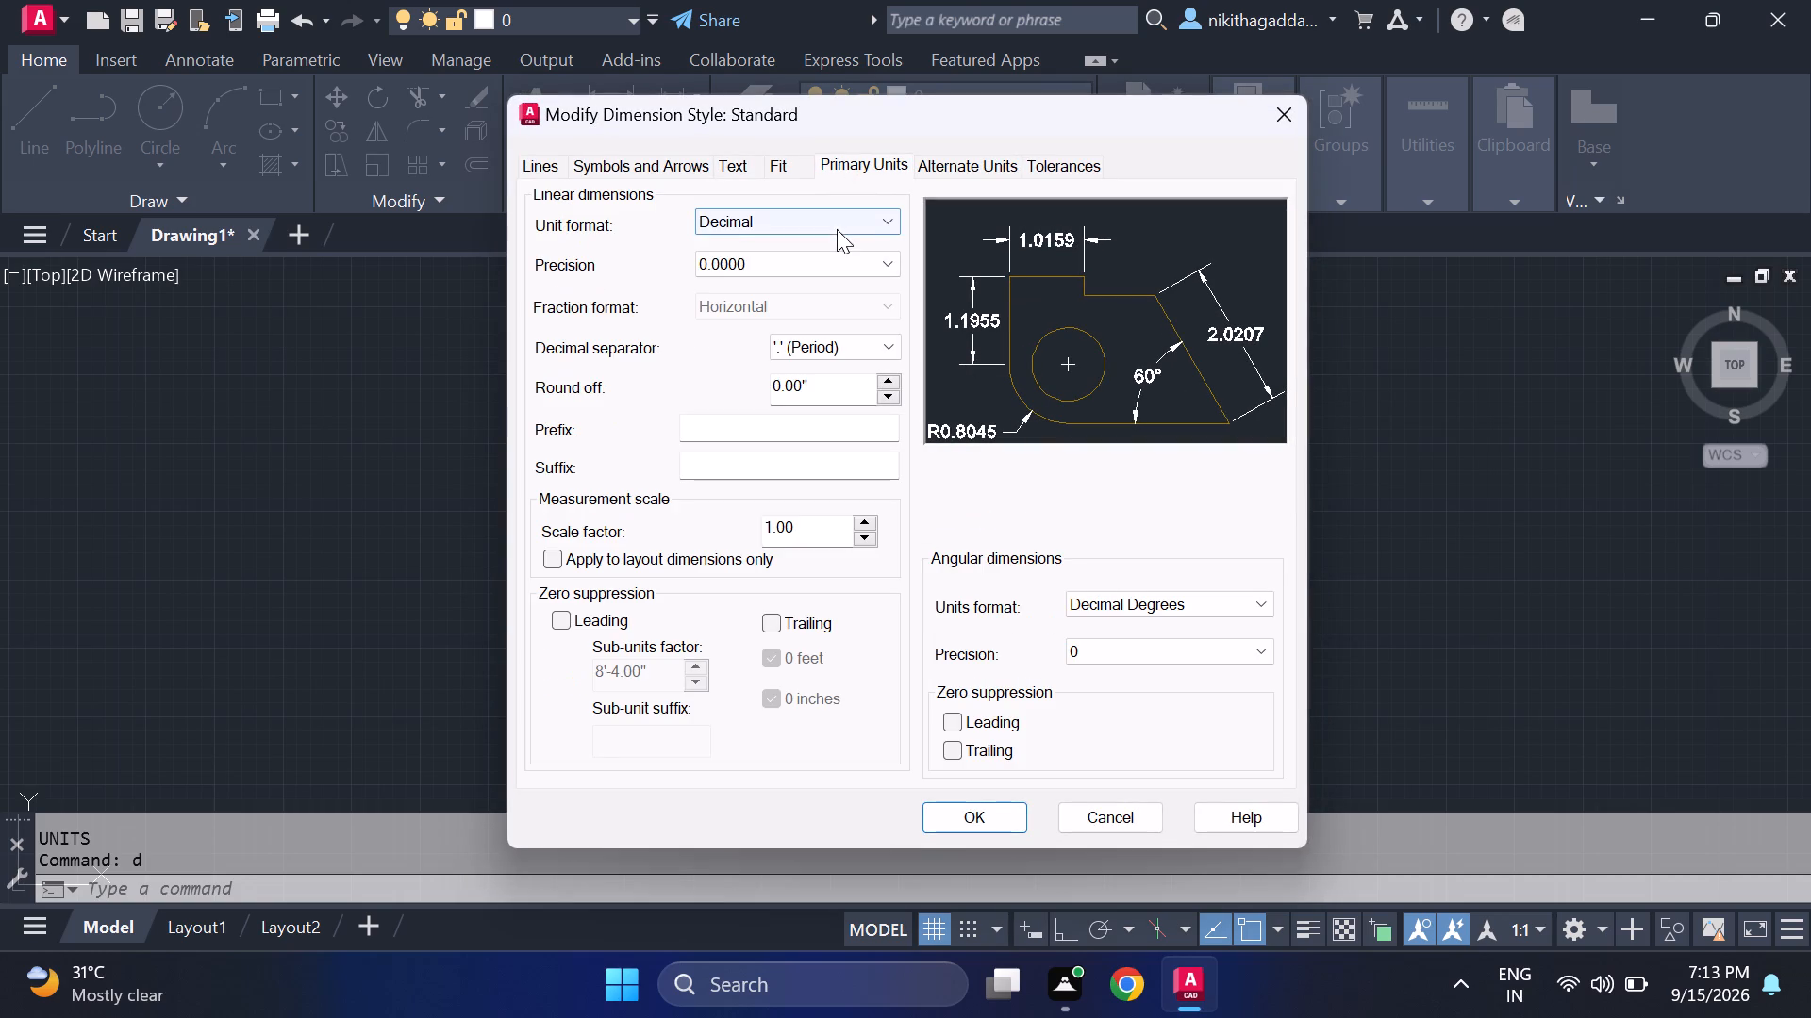
pyautogui.click(837, 229)
pyautogui.click(814, 278)
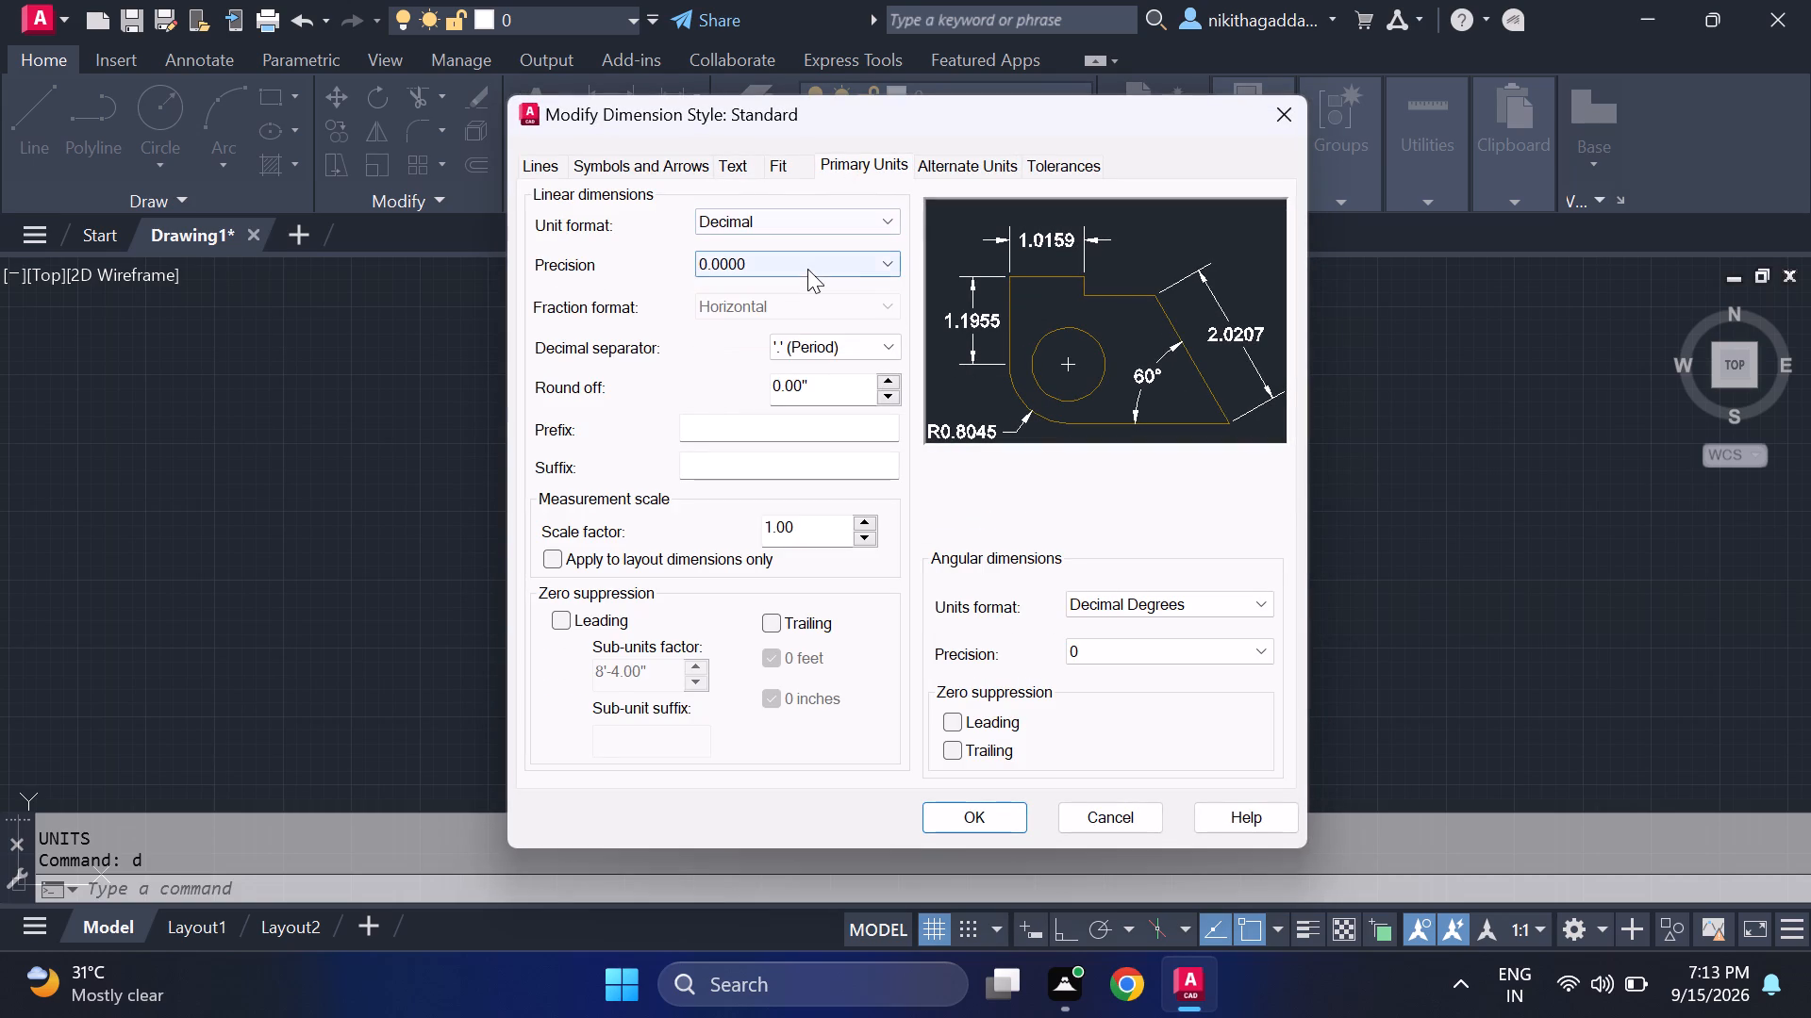
pyautogui.click(807, 269)
pyautogui.click(772, 321)
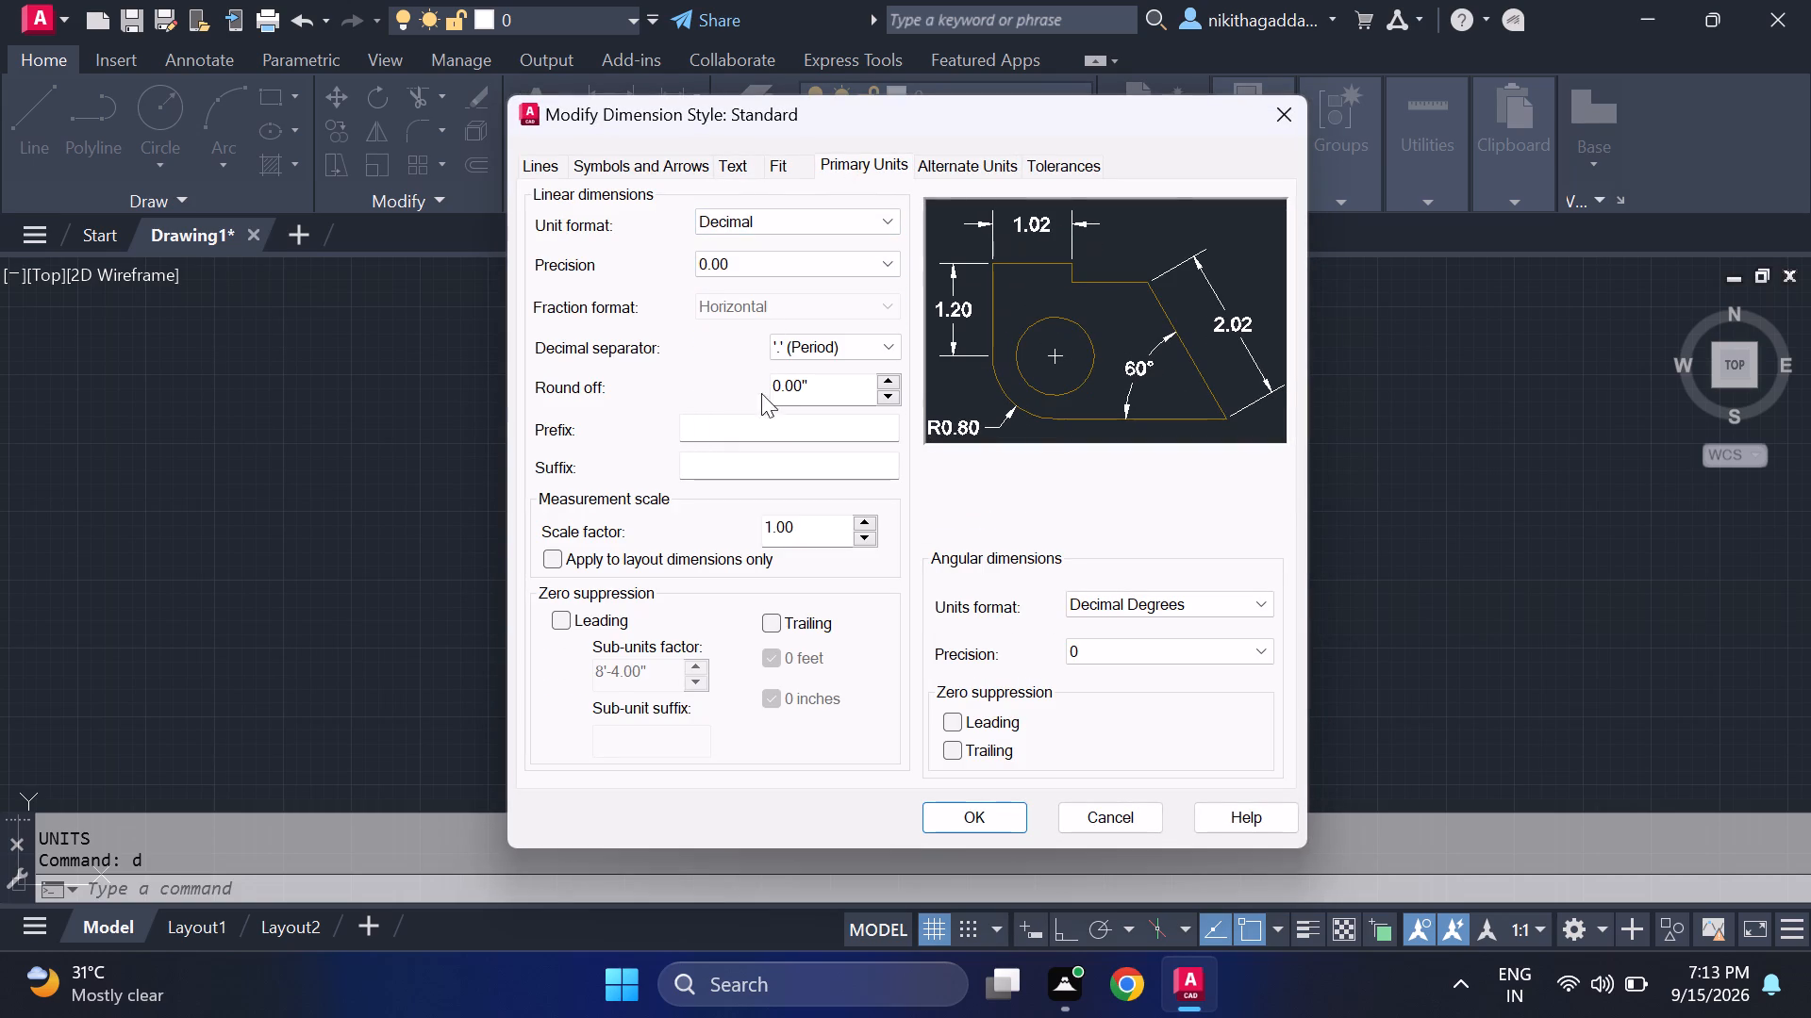
pyautogui.click(858, 211)
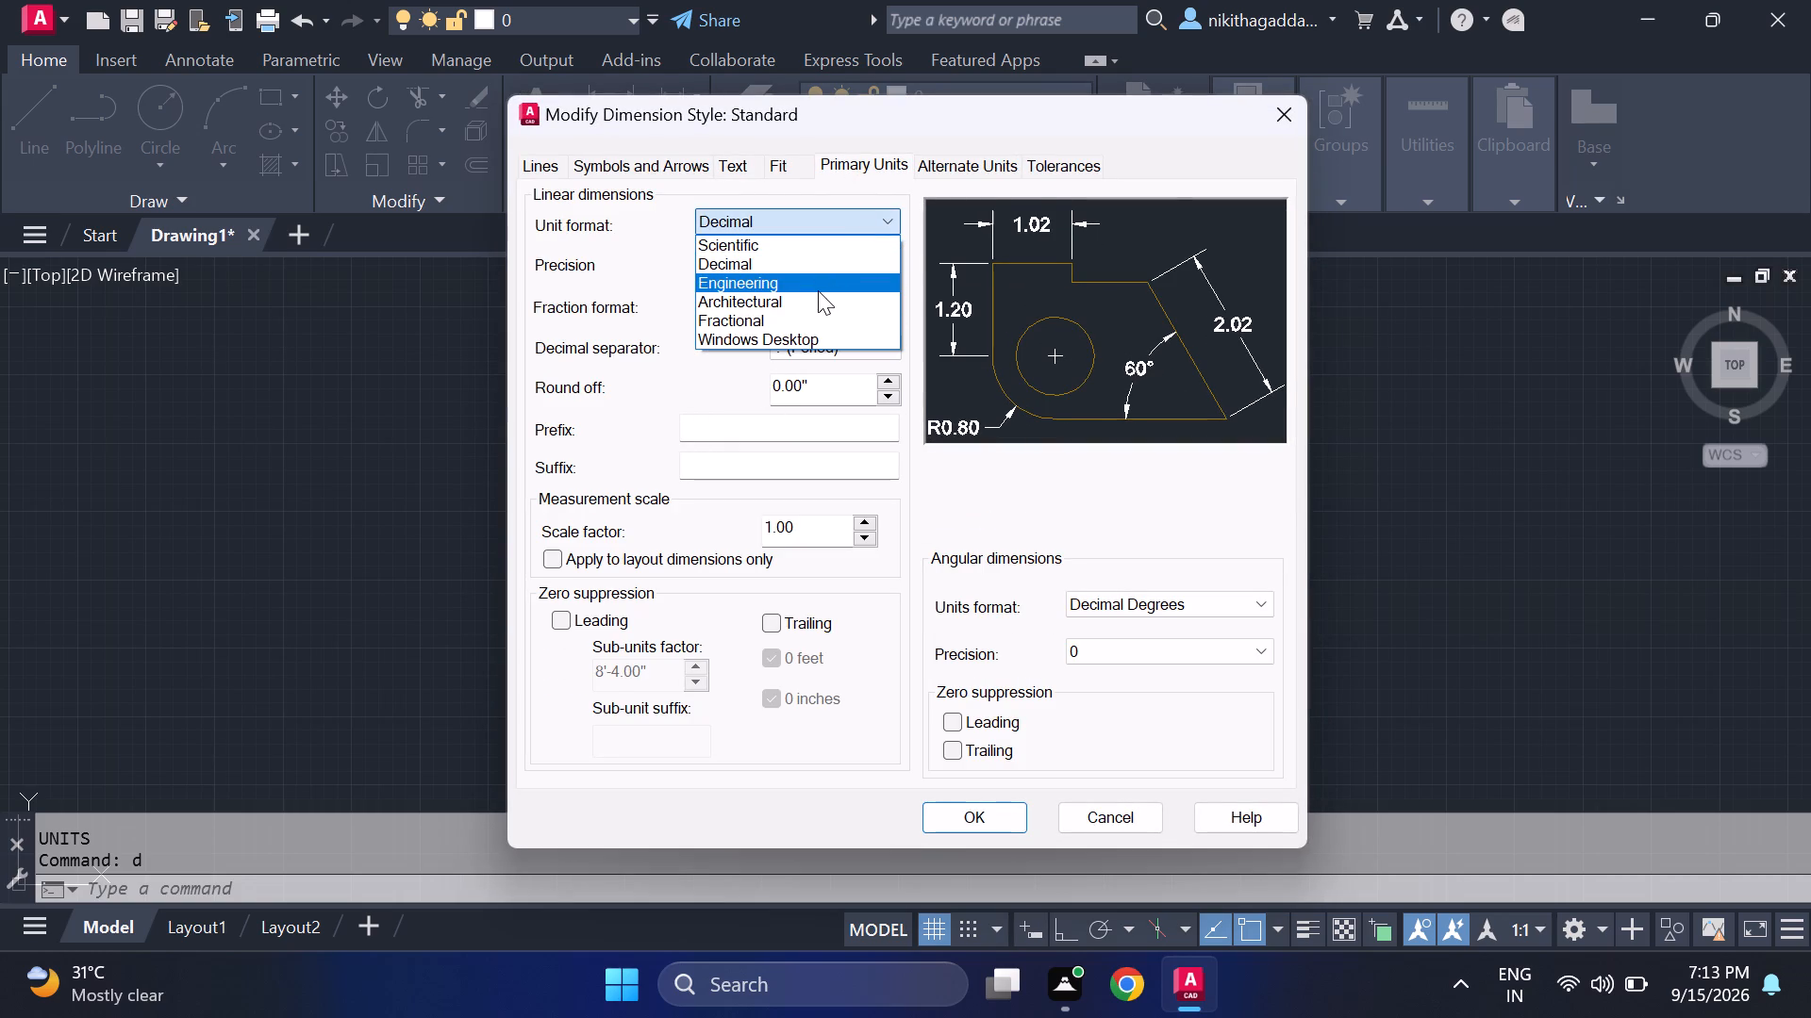
pyautogui.click(818, 290)
pyautogui.click(826, 257)
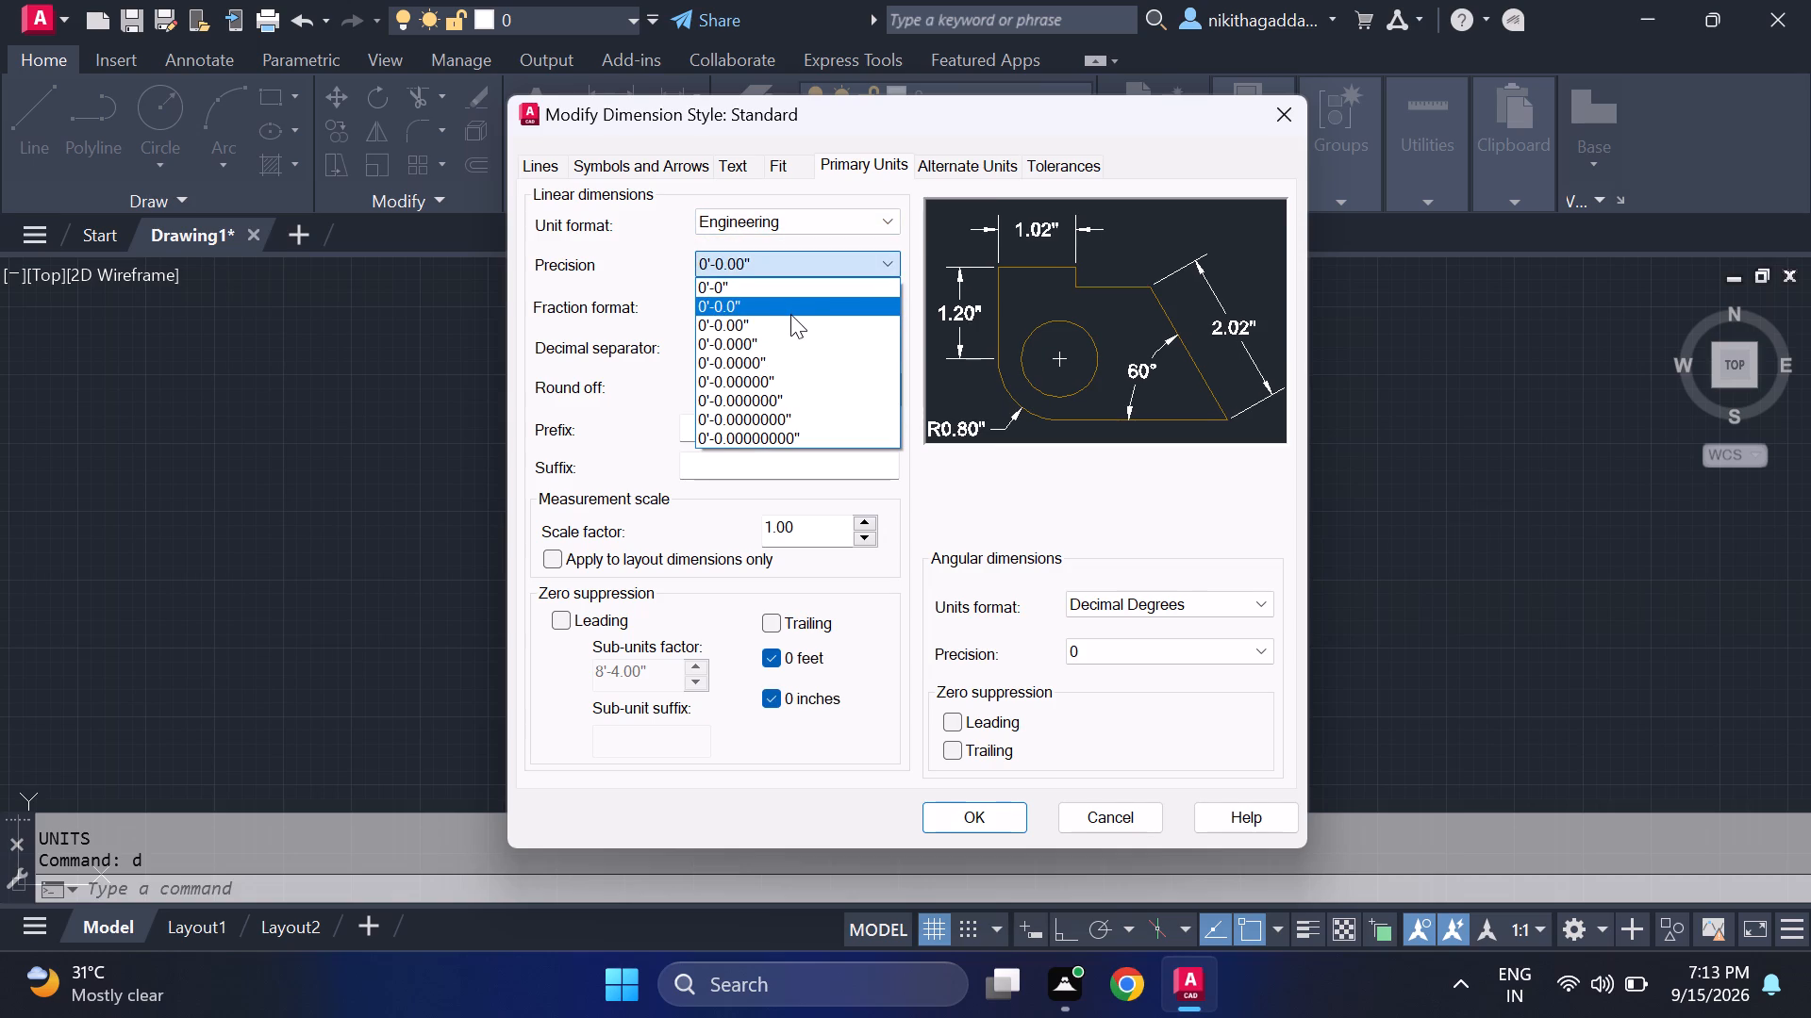
pyautogui.click(754, 317)
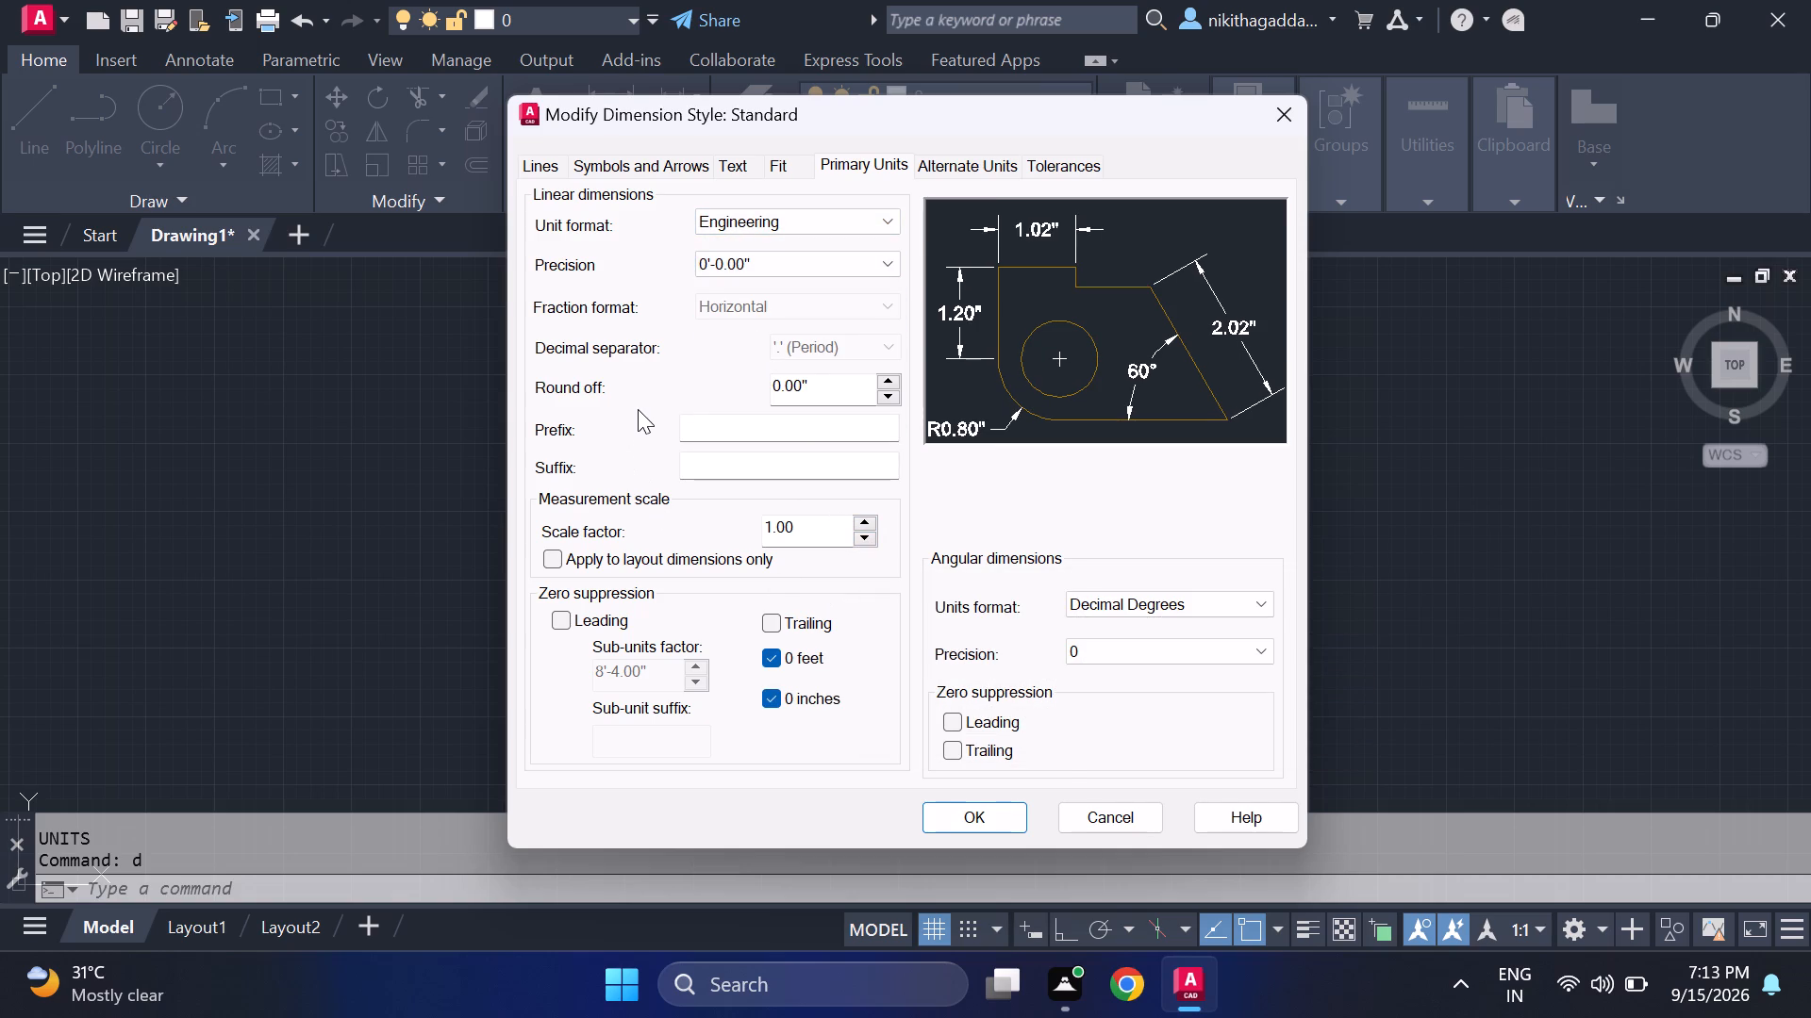
pyautogui.click(1254, 604)
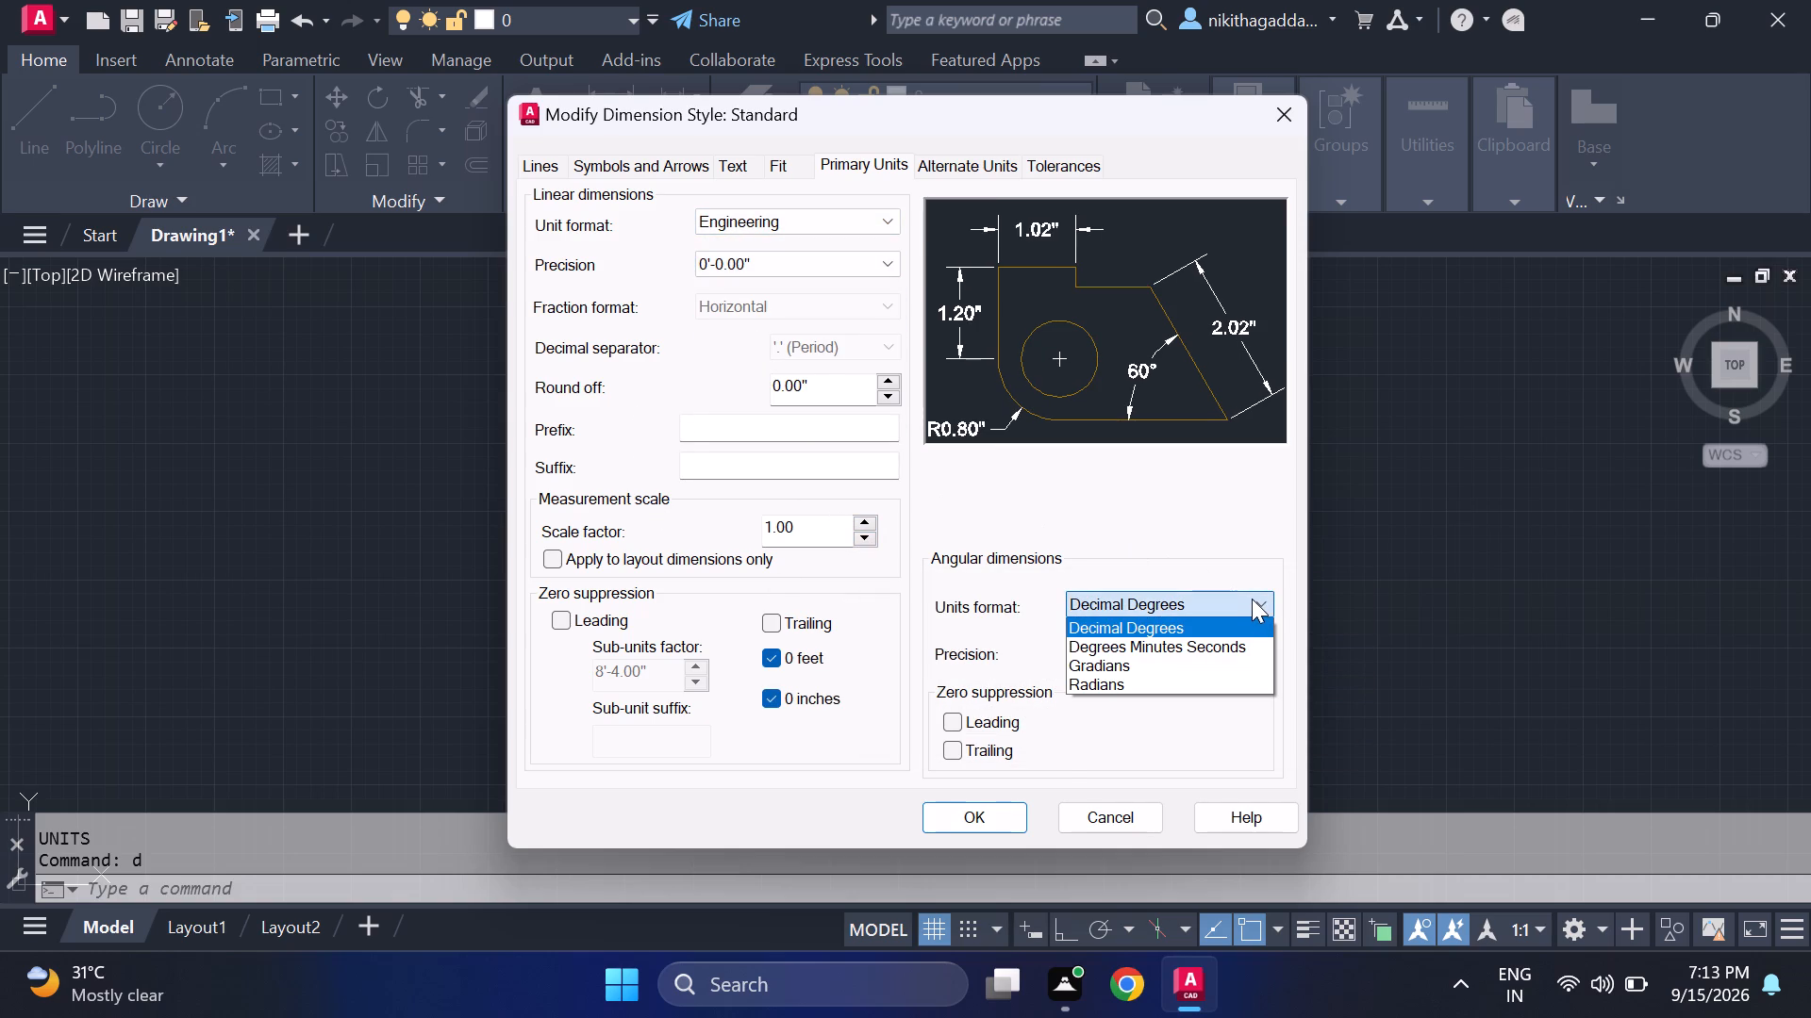
pyautogui.click(1204, 550)
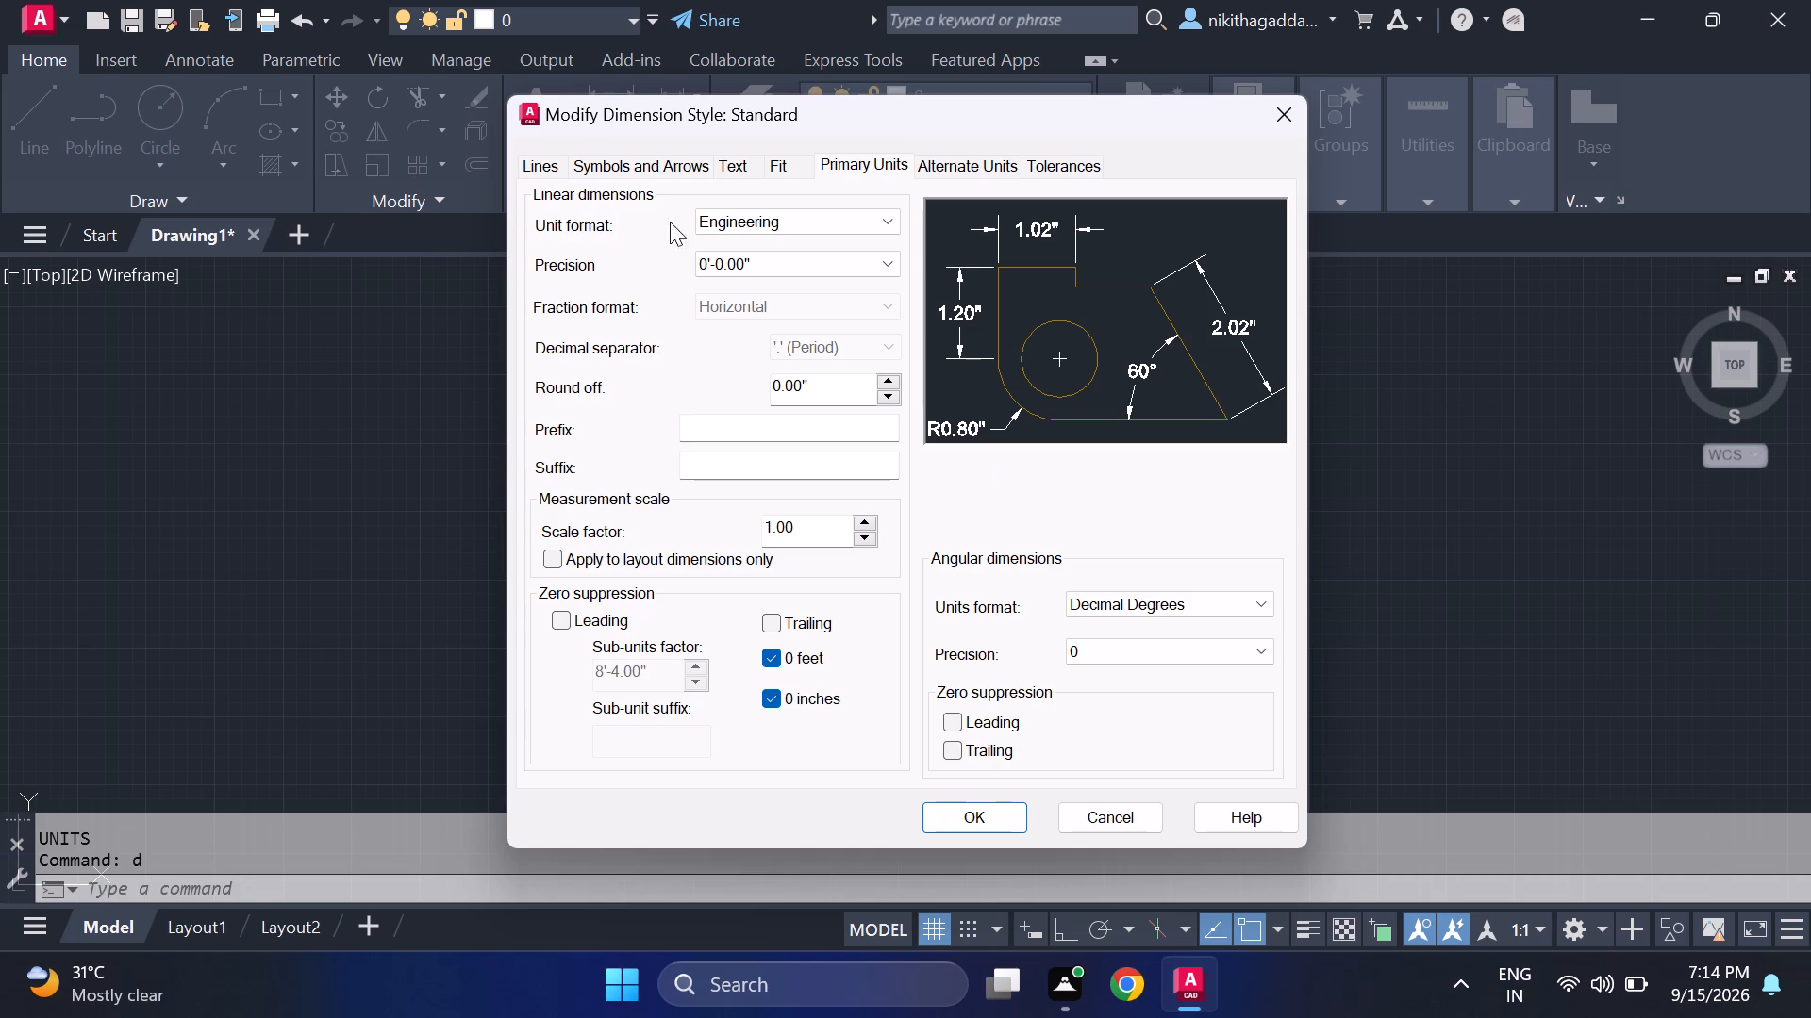
# Review the Standard dimension style's text, symbols and arrows, lines, fit and primary units settings.
pyautogui.click(739, 164)
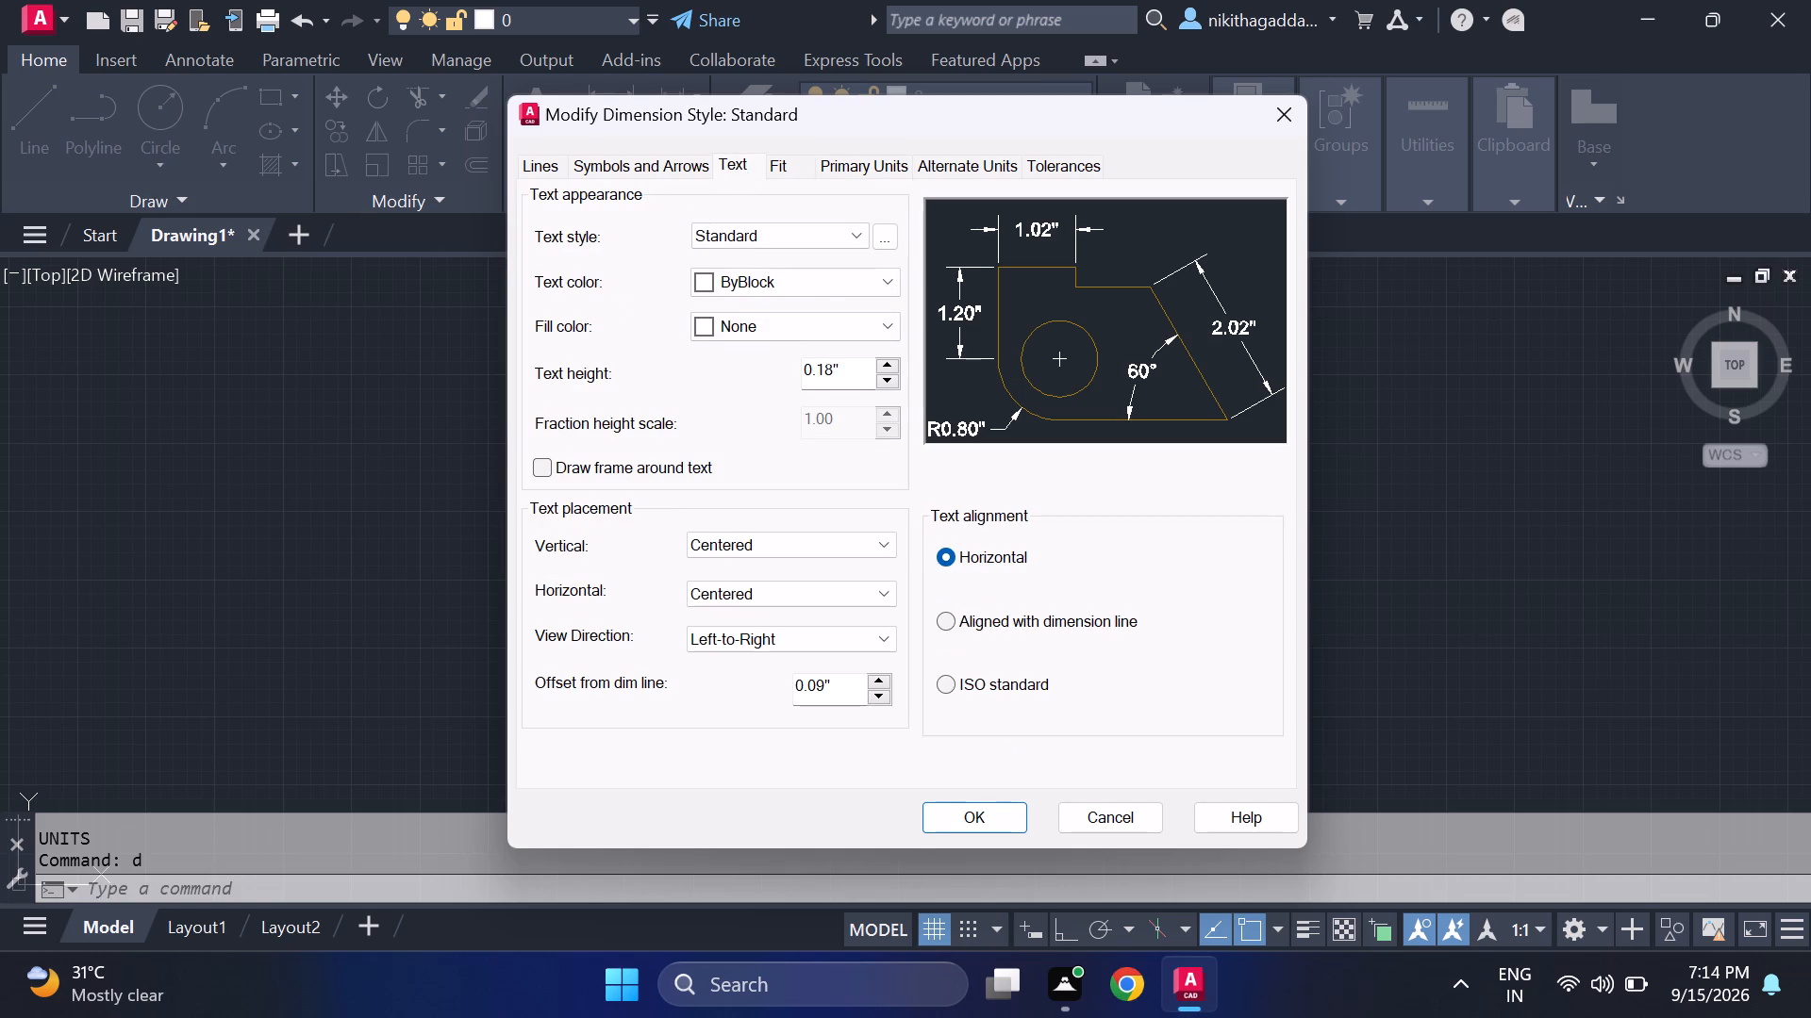
pyautogui.click(644, 164)
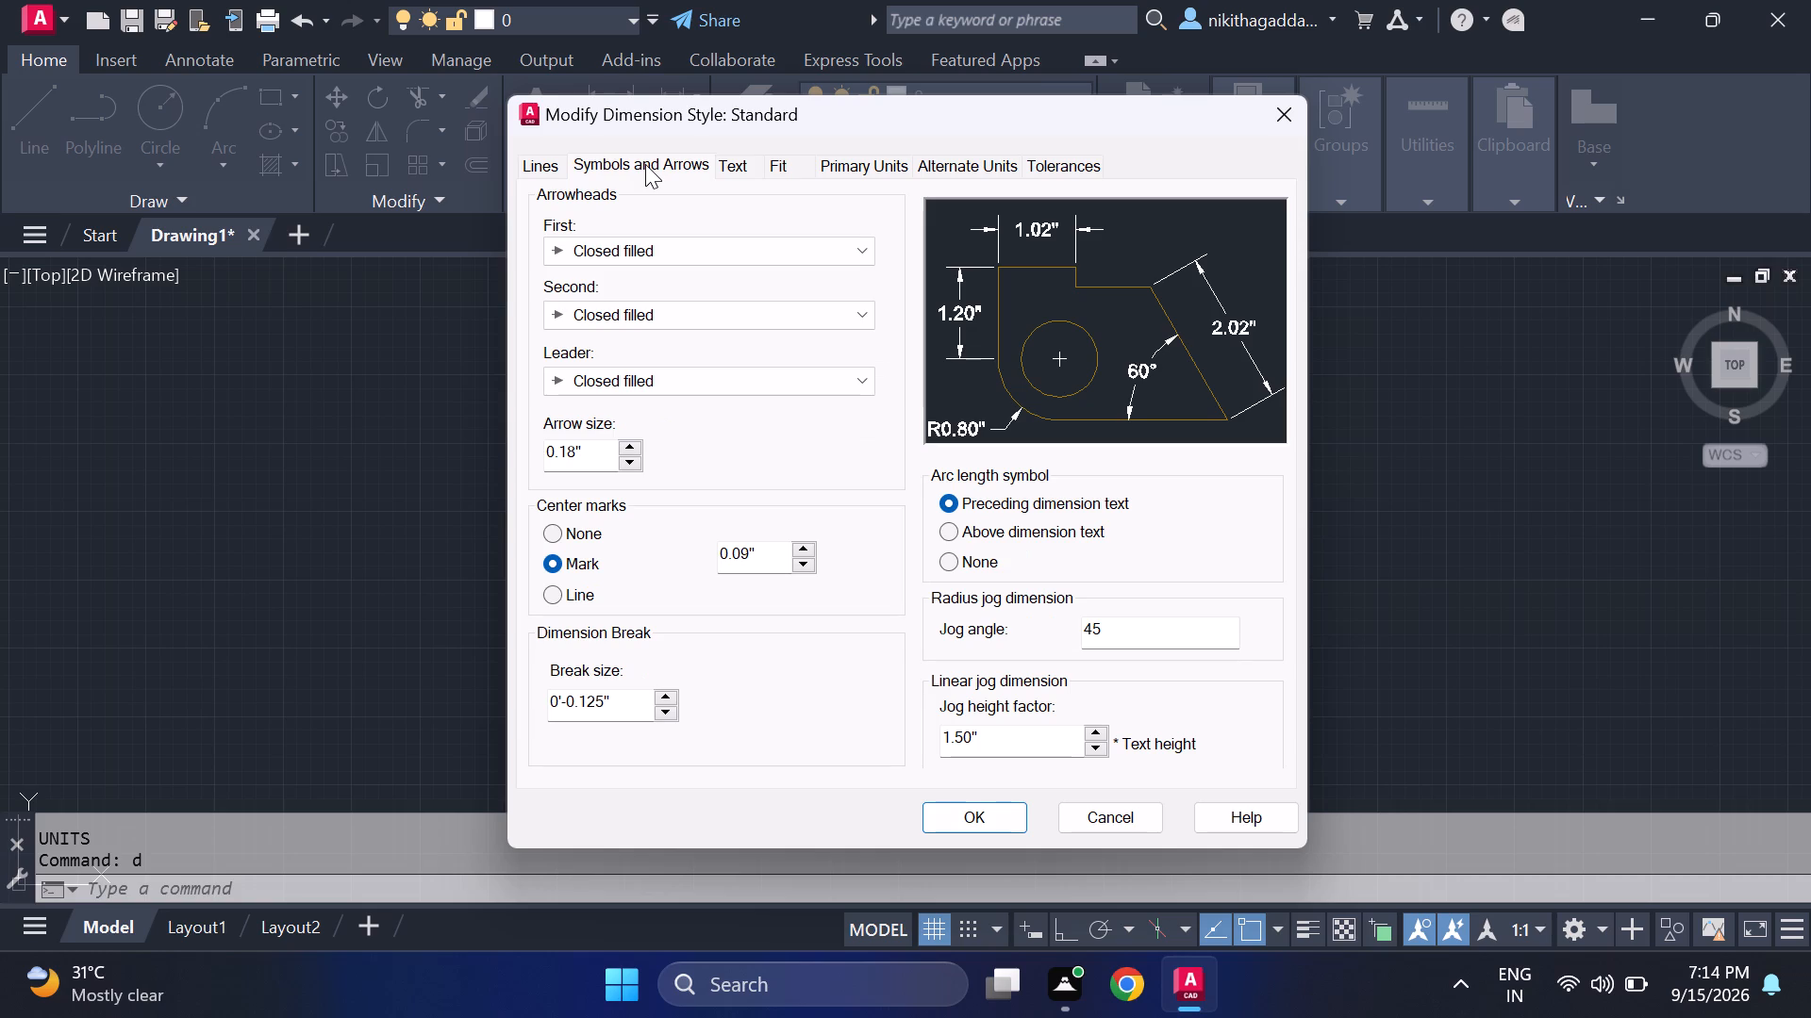
pyautogui.click(523, 170)
pyautogui.click(617, 166)
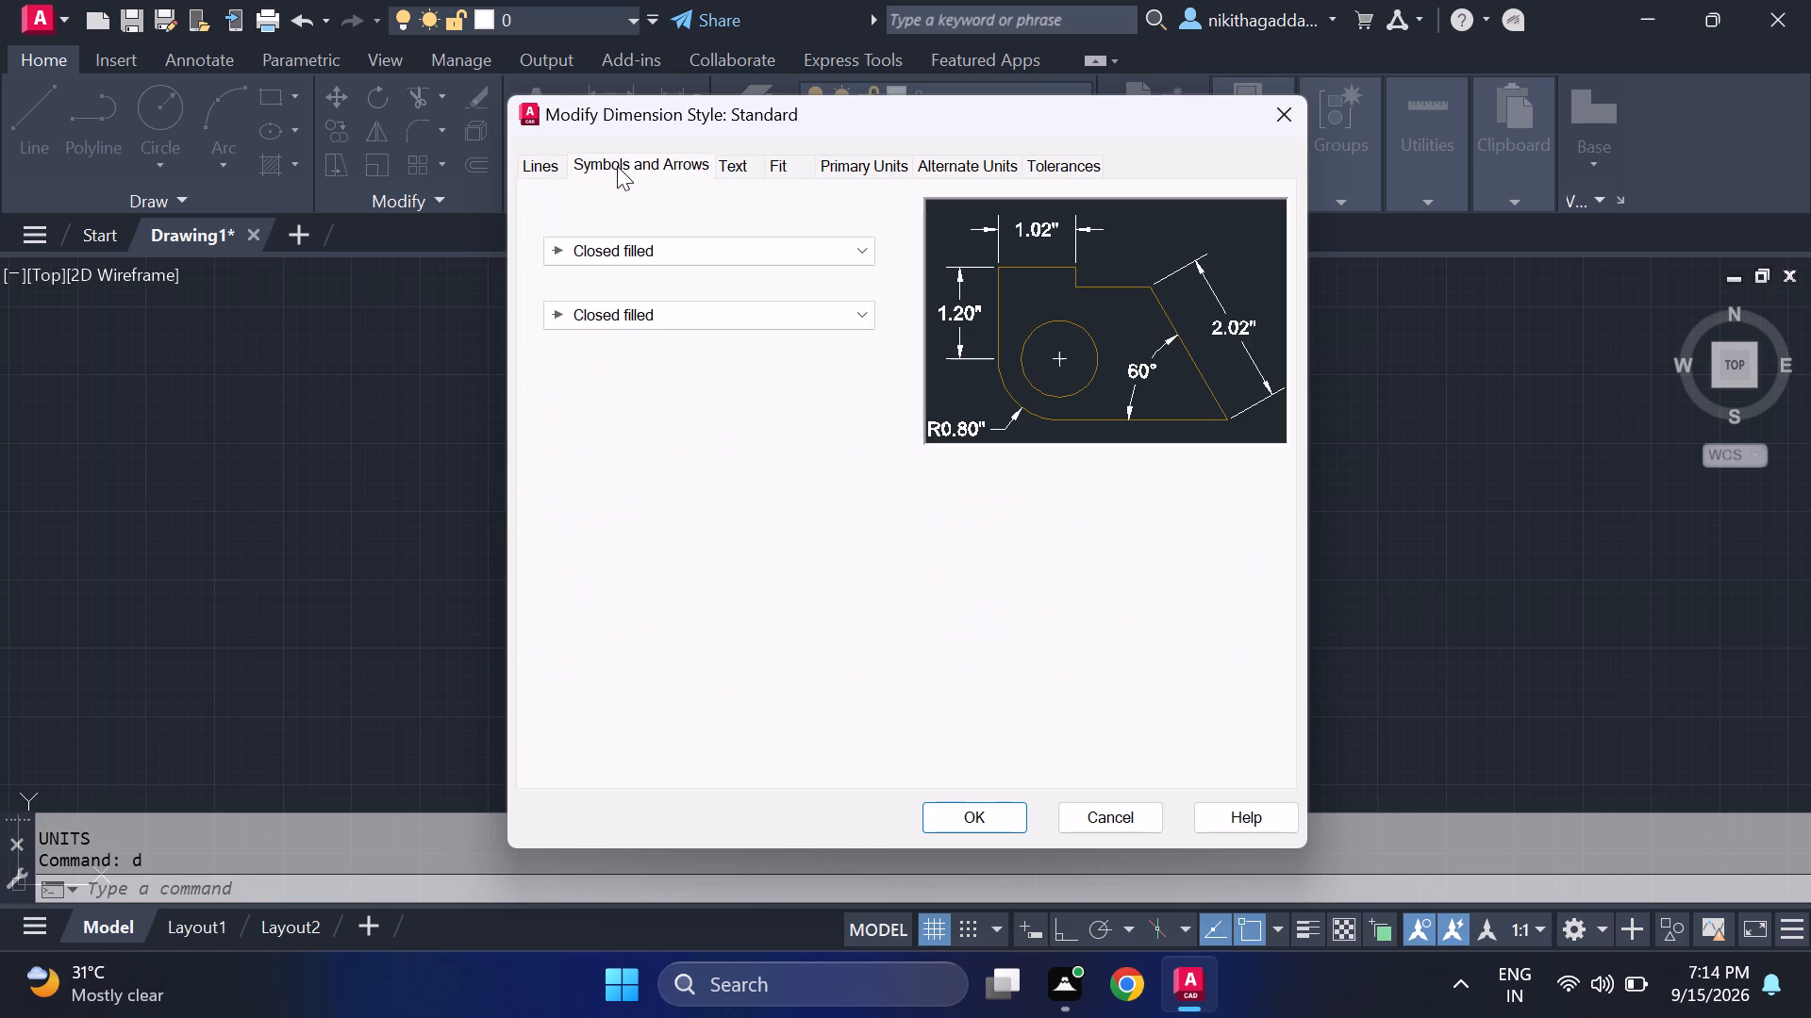
pyautogui.click(725, 165)
pyautogui.click(786, 167)
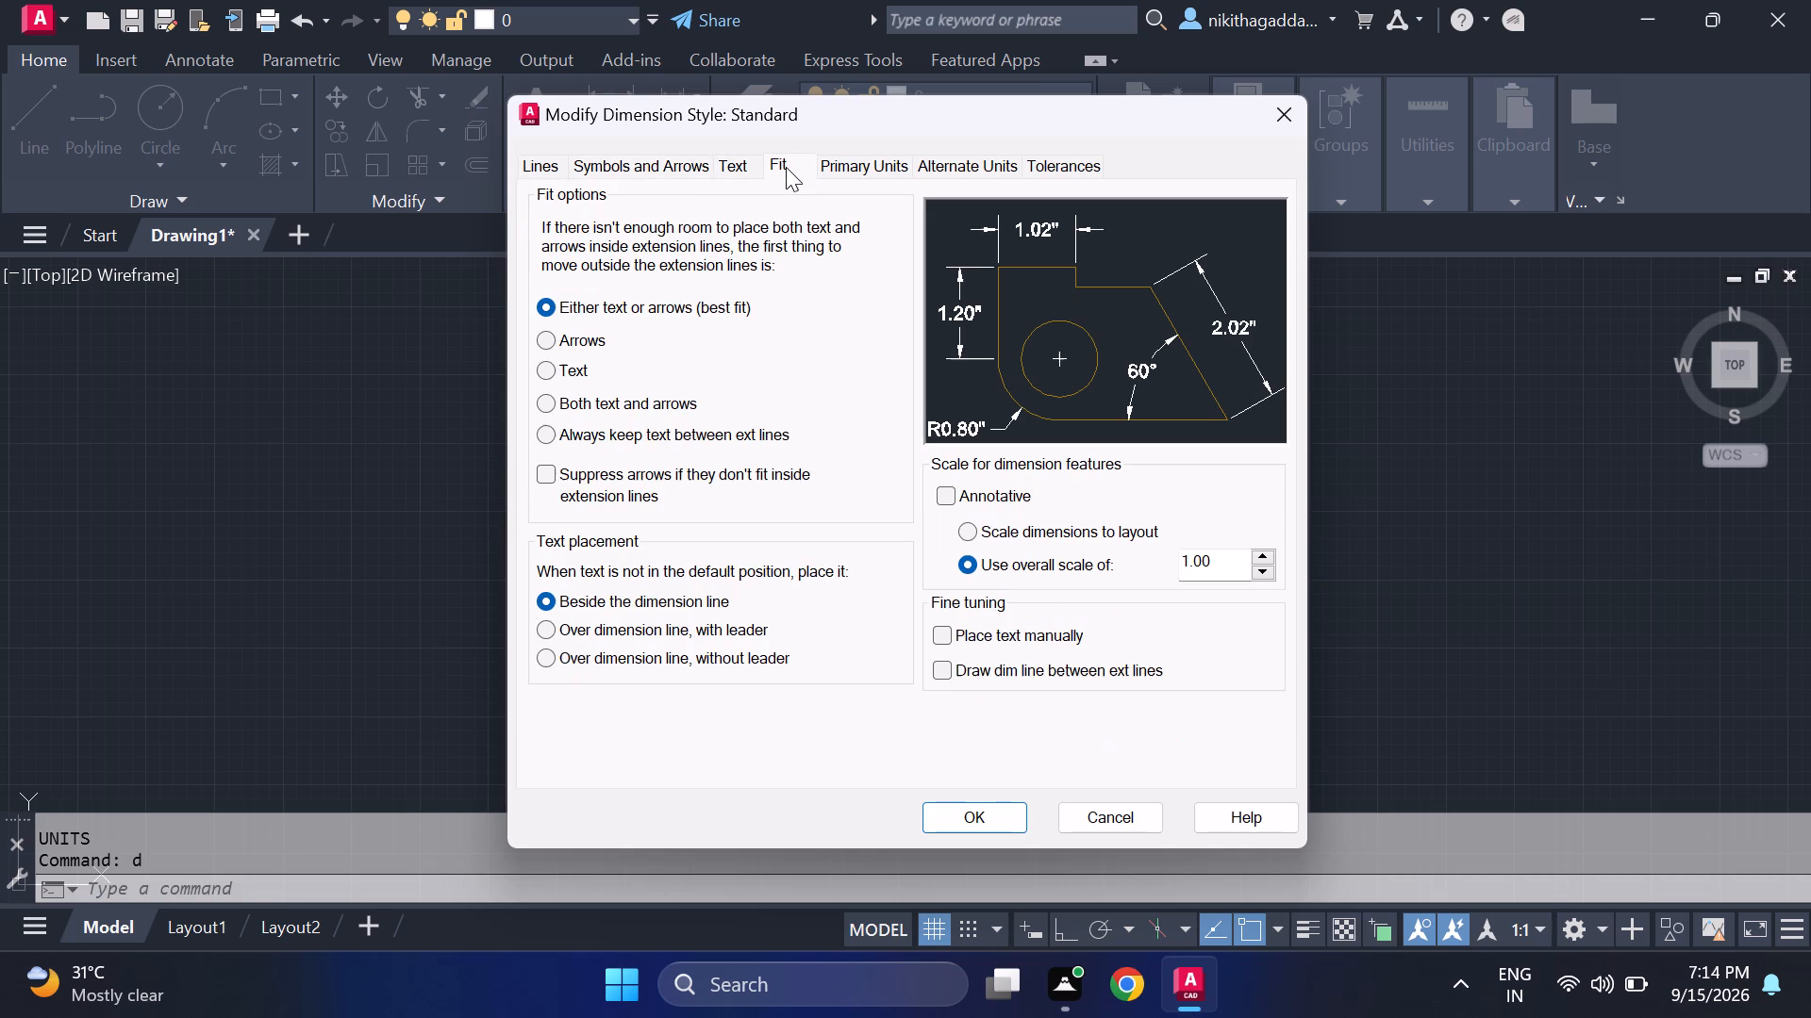
pyautogui.click(747, 169)
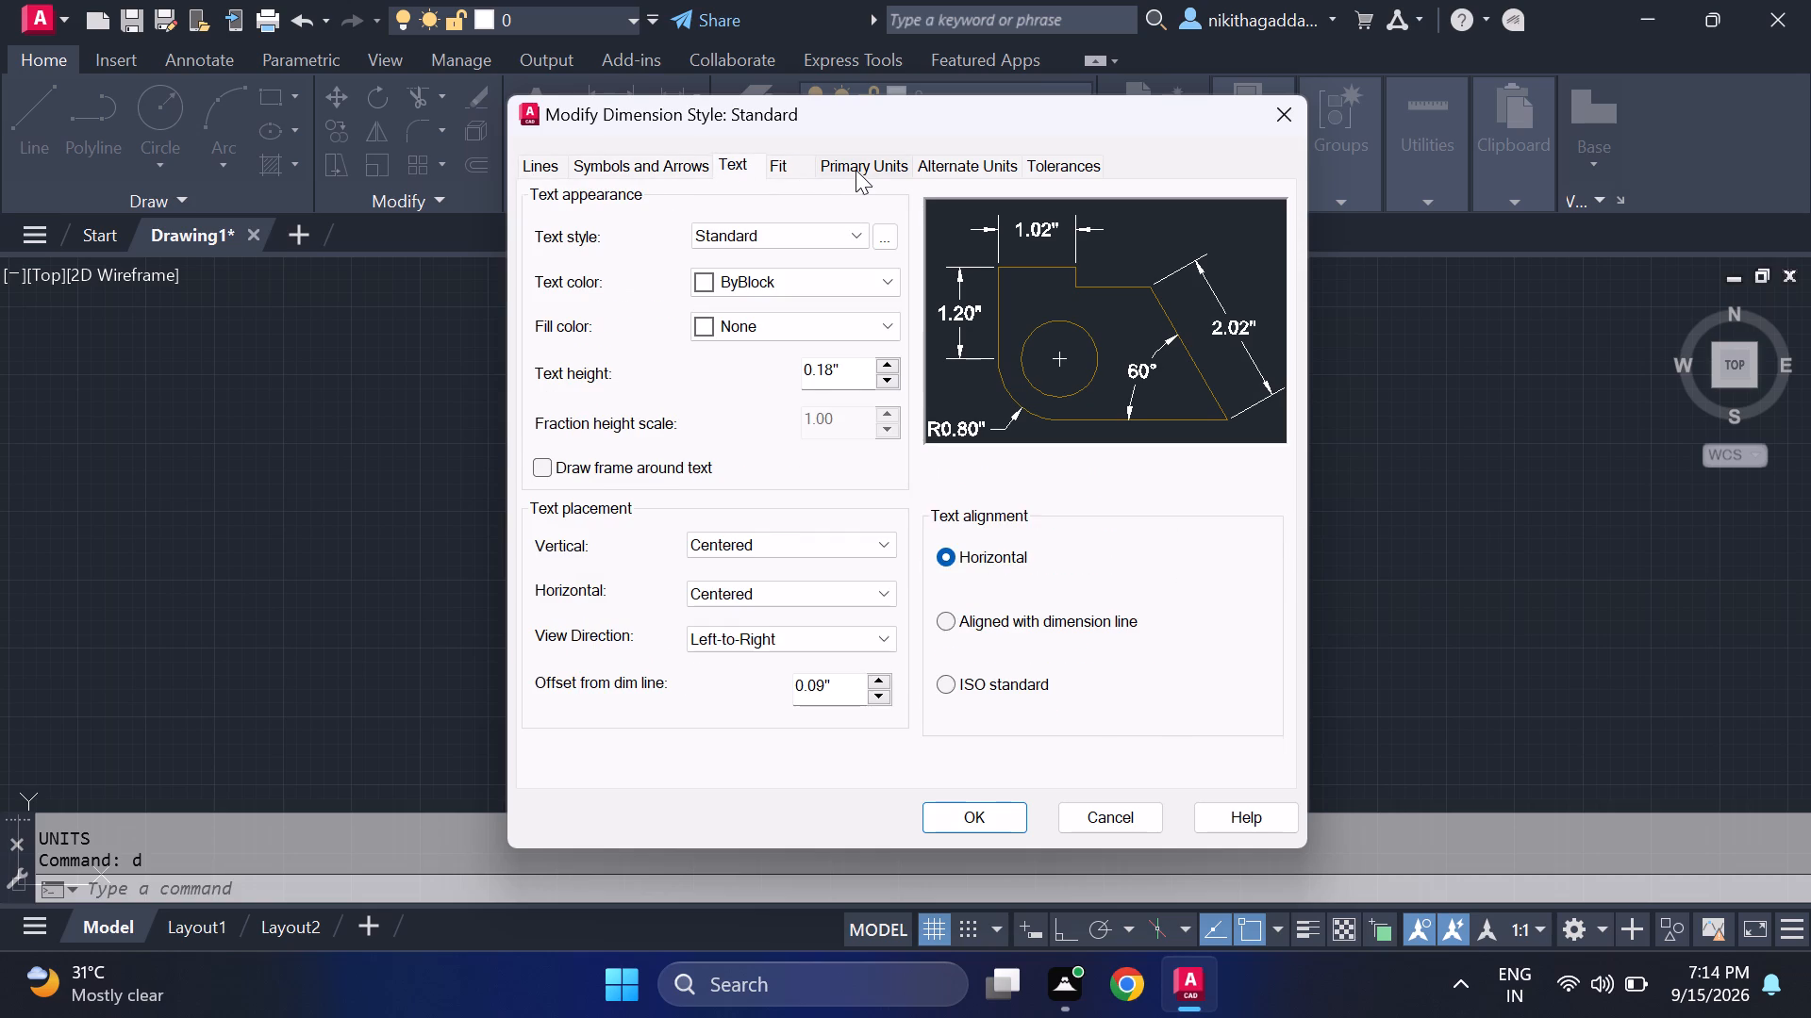
pyautogui.click(856, 170)
# Set the Standard dimension style's text height to 6".
pyautogui.click(725, 172)
pyautogui.click(852, 356)
pyautogui.click(838, 371)
pyautogui.press('BackSpace')
pyautogui.press('BackSpace')
pyautogui.press('BackSpace')
pyautogui.press('BackSpace')
pyautogui.press('BackSpace')
pyautogui.press('BackSpace')
pyautogui.press('BackSpace')
pyautogui.press('BackSpace')
pyautogui.press('BackSpace')
pyautogui.press('BackSpace')
pyautogui.press('BackSpace')
pyautogui.press('BackSpace')
pyautogui.press('BackSpace')
pyautogui.press('BackSpace')
pyautogui.press('BackSpace')
pyautogui.press('BackSpace')
pyautogui.press('BackSpace')
pyautogui.press('BackSpace')
pyautogui.press('BackSpace')
pyautogui.press('BackSpace')
pyautogui.press('6')
pyautogui.press('Return')
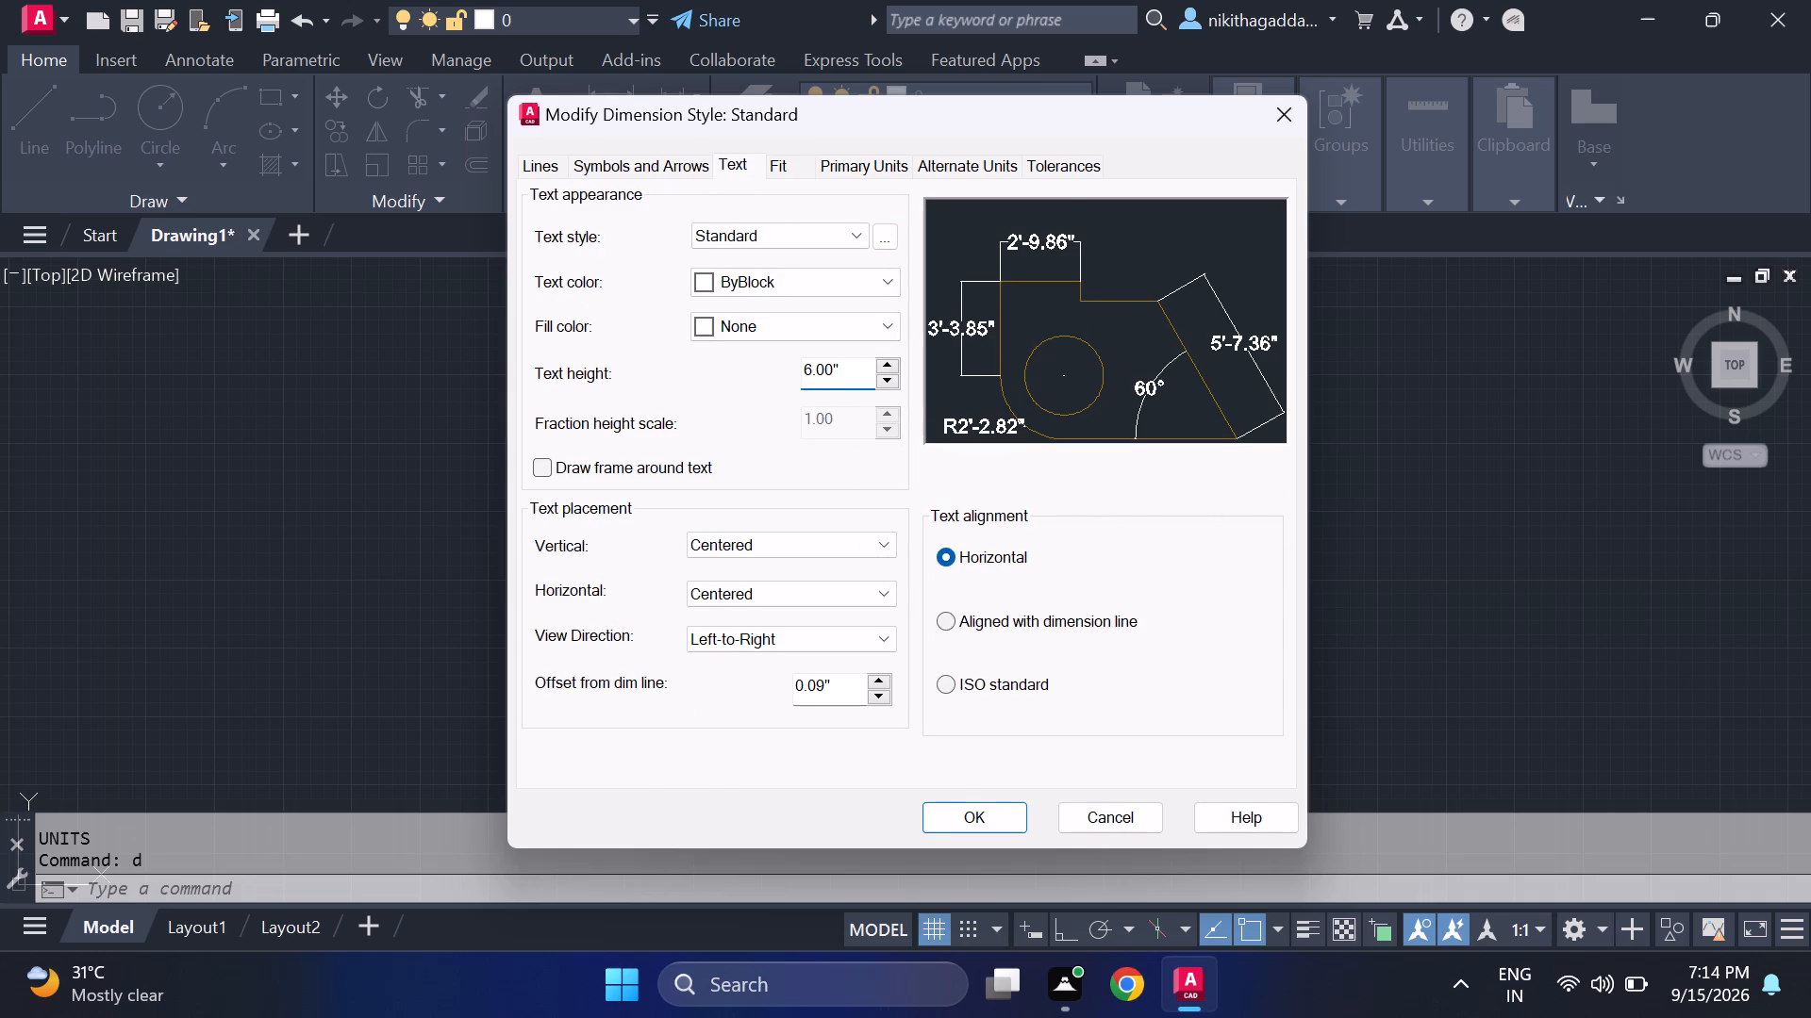
# Enable alternate units in the Standard dimension style, using the Engineering format with 0'-0.00" precision.
pyautogui.click(679, 163)
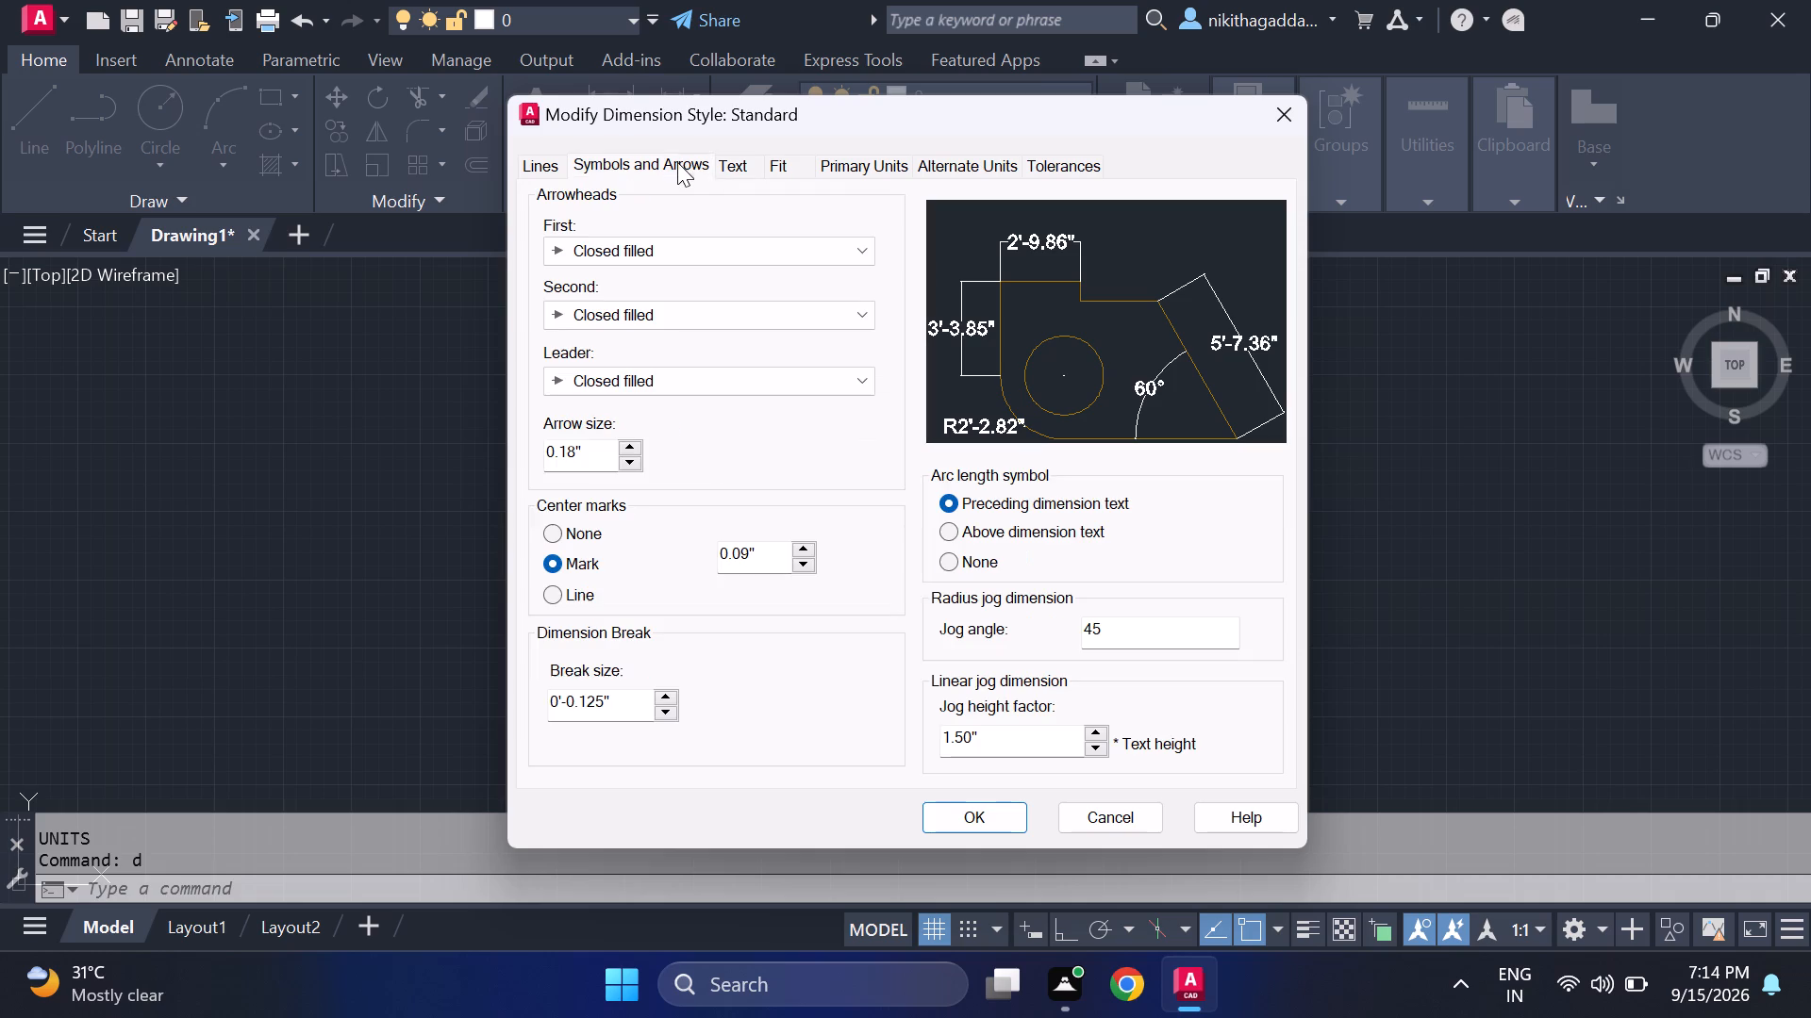
pyautogui.click(523, 170)
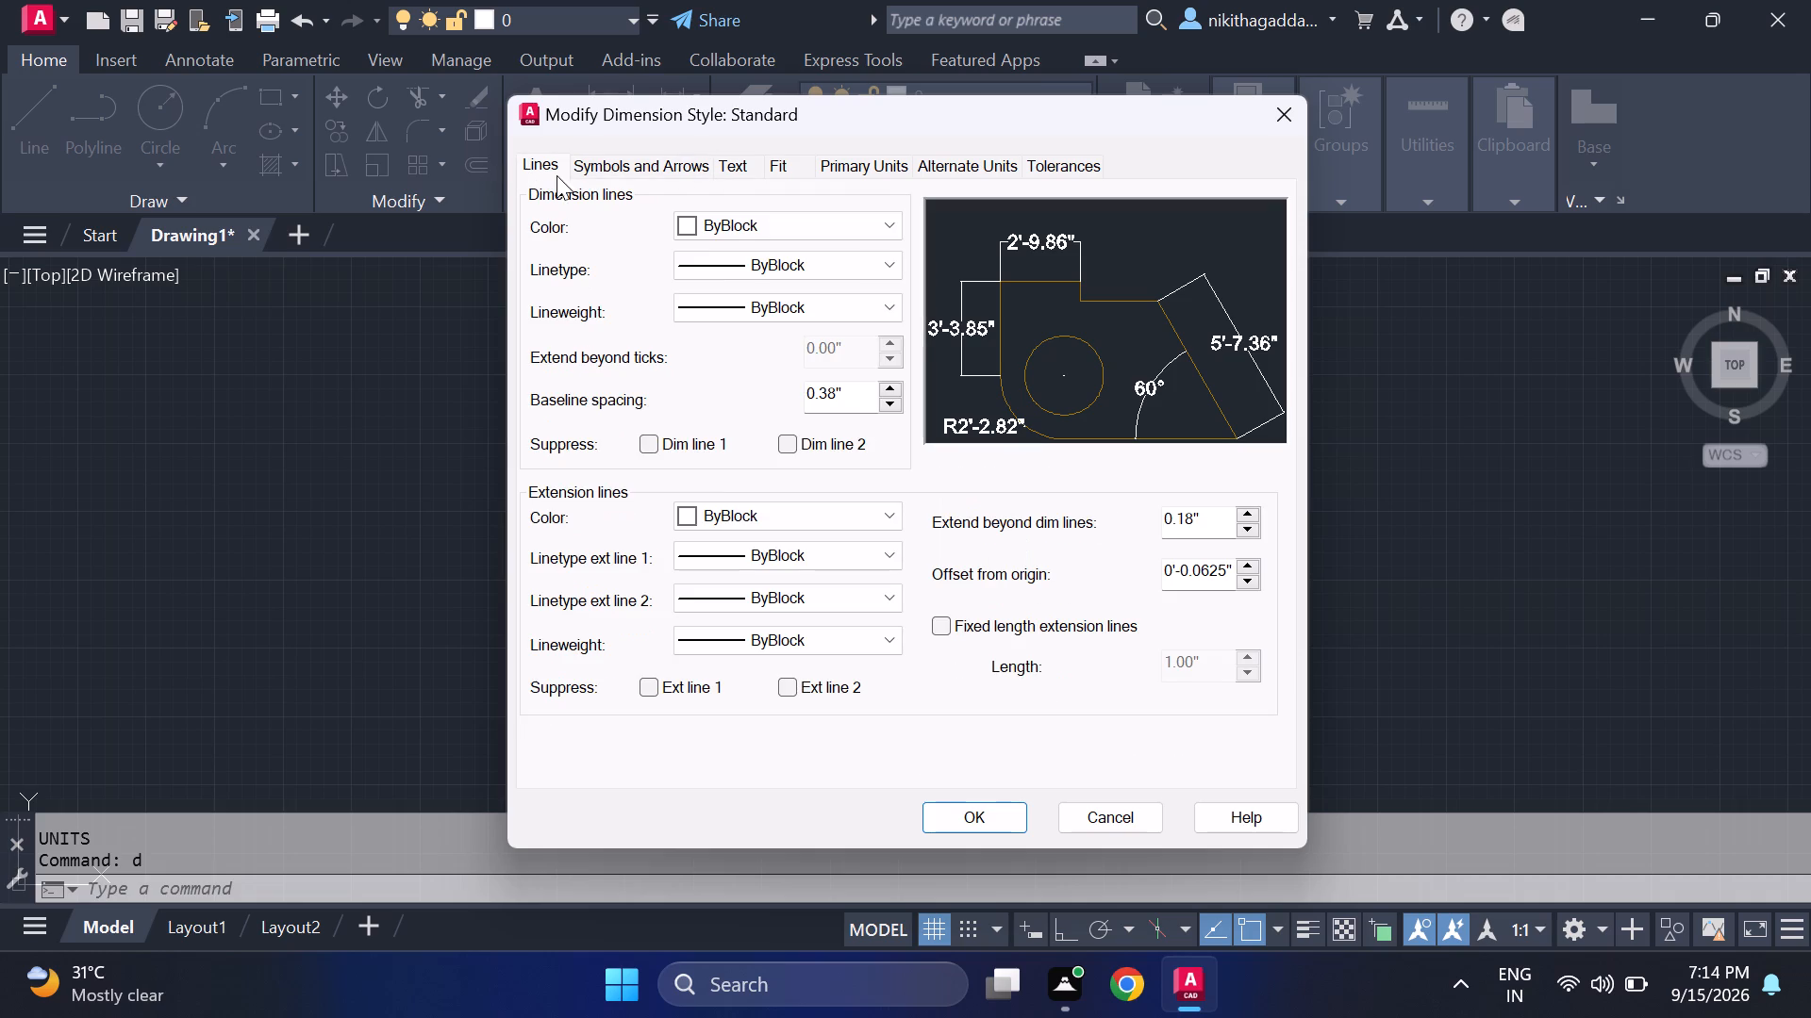
pyautogui.click(790, 166)
pyautogui.click(845, 176)
pyautogui.click(903, 161)
pyautogui.click(919, 155)
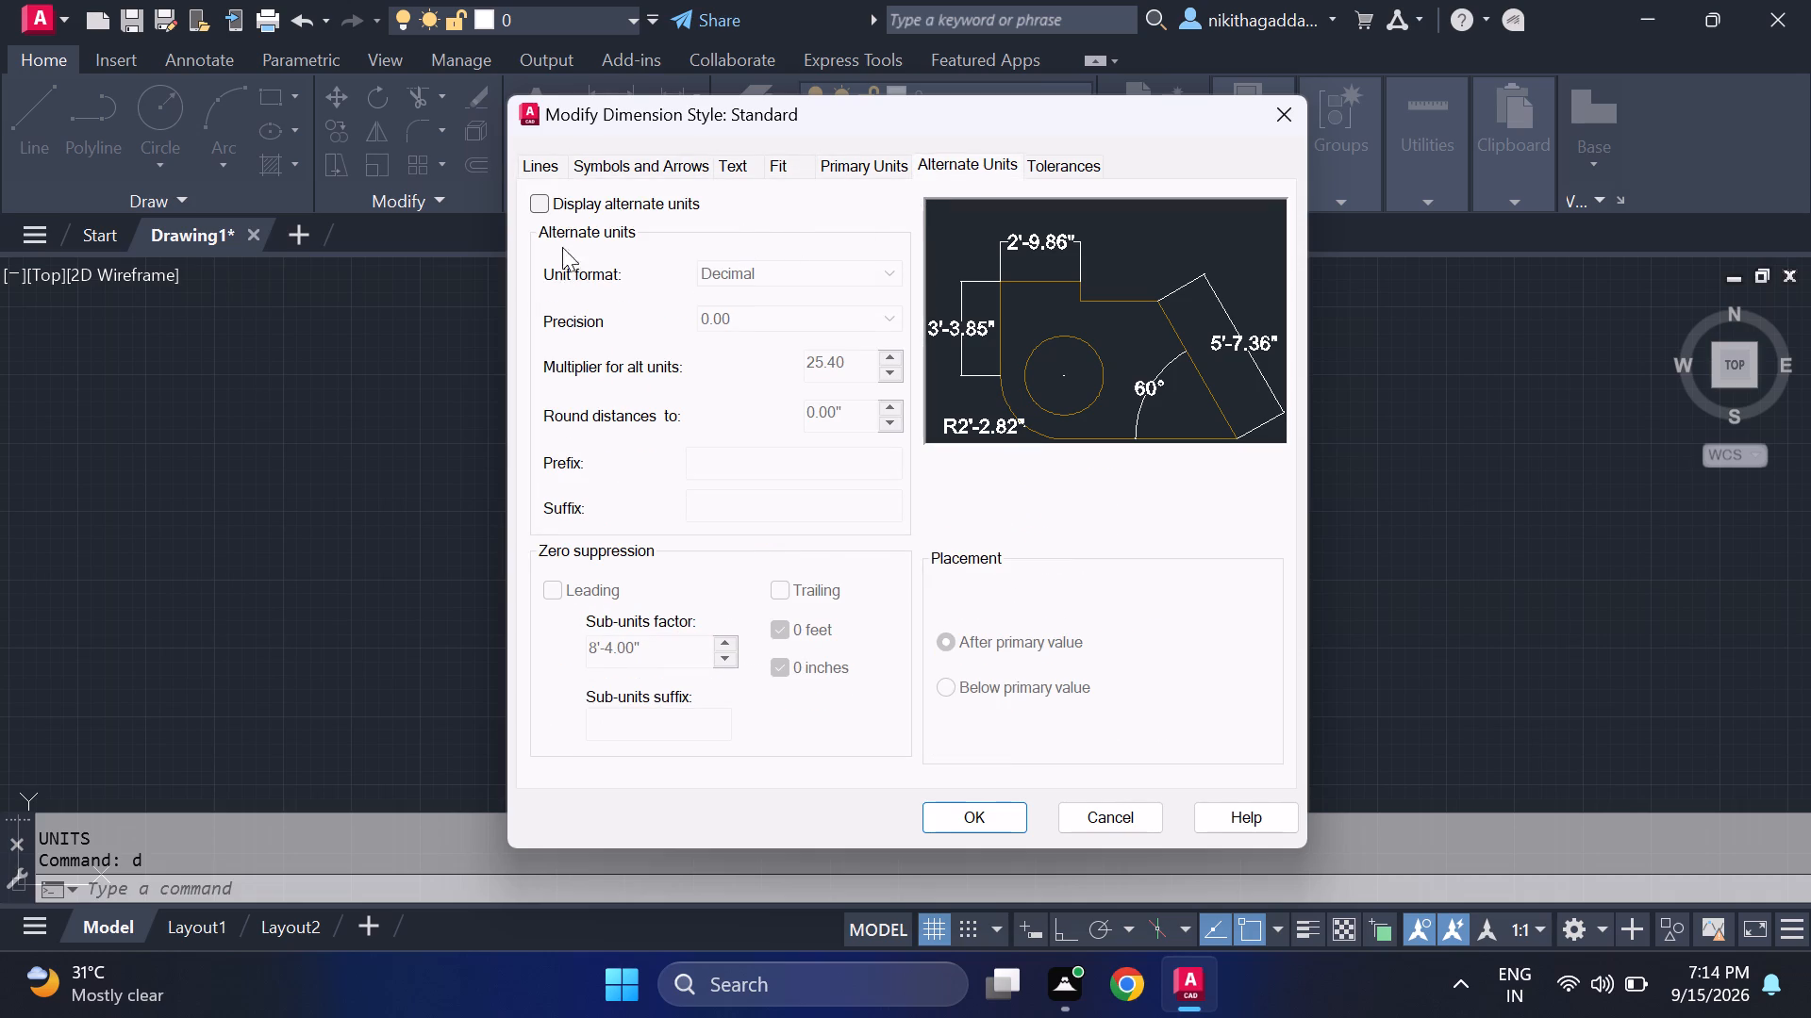
pyautogui.click(540, 205)
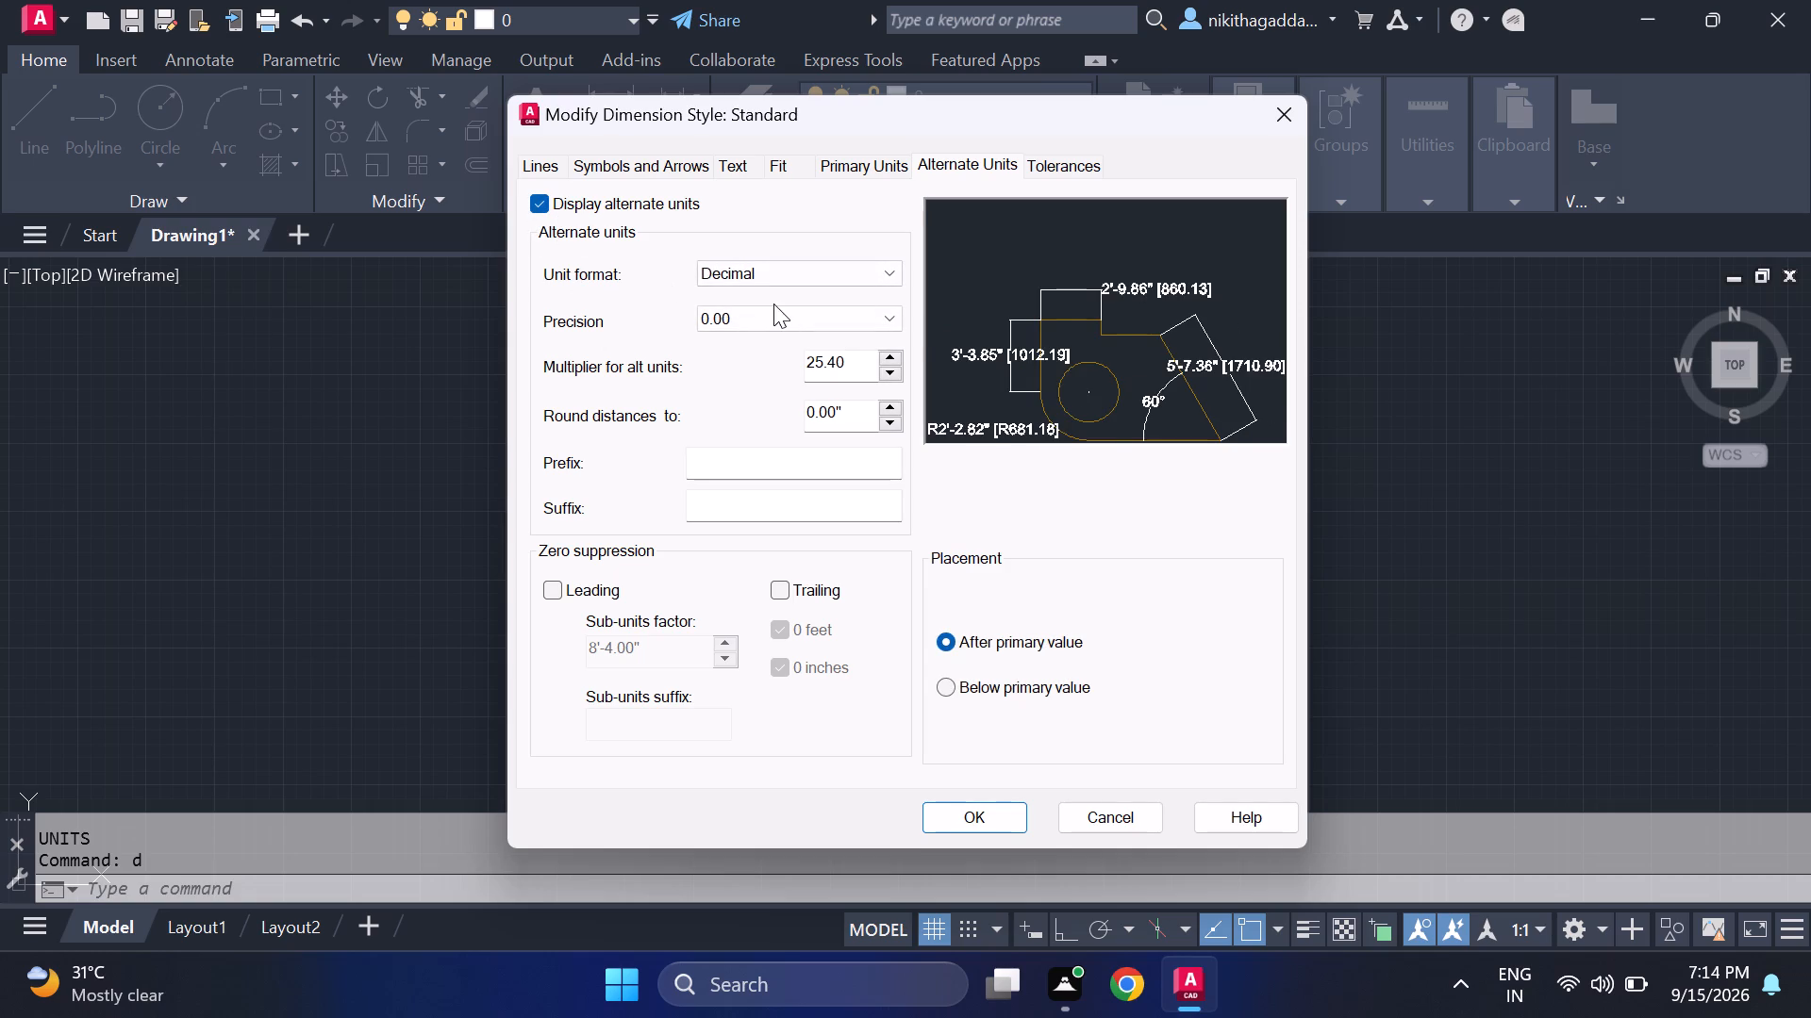
pyautogui.click(802, 266)
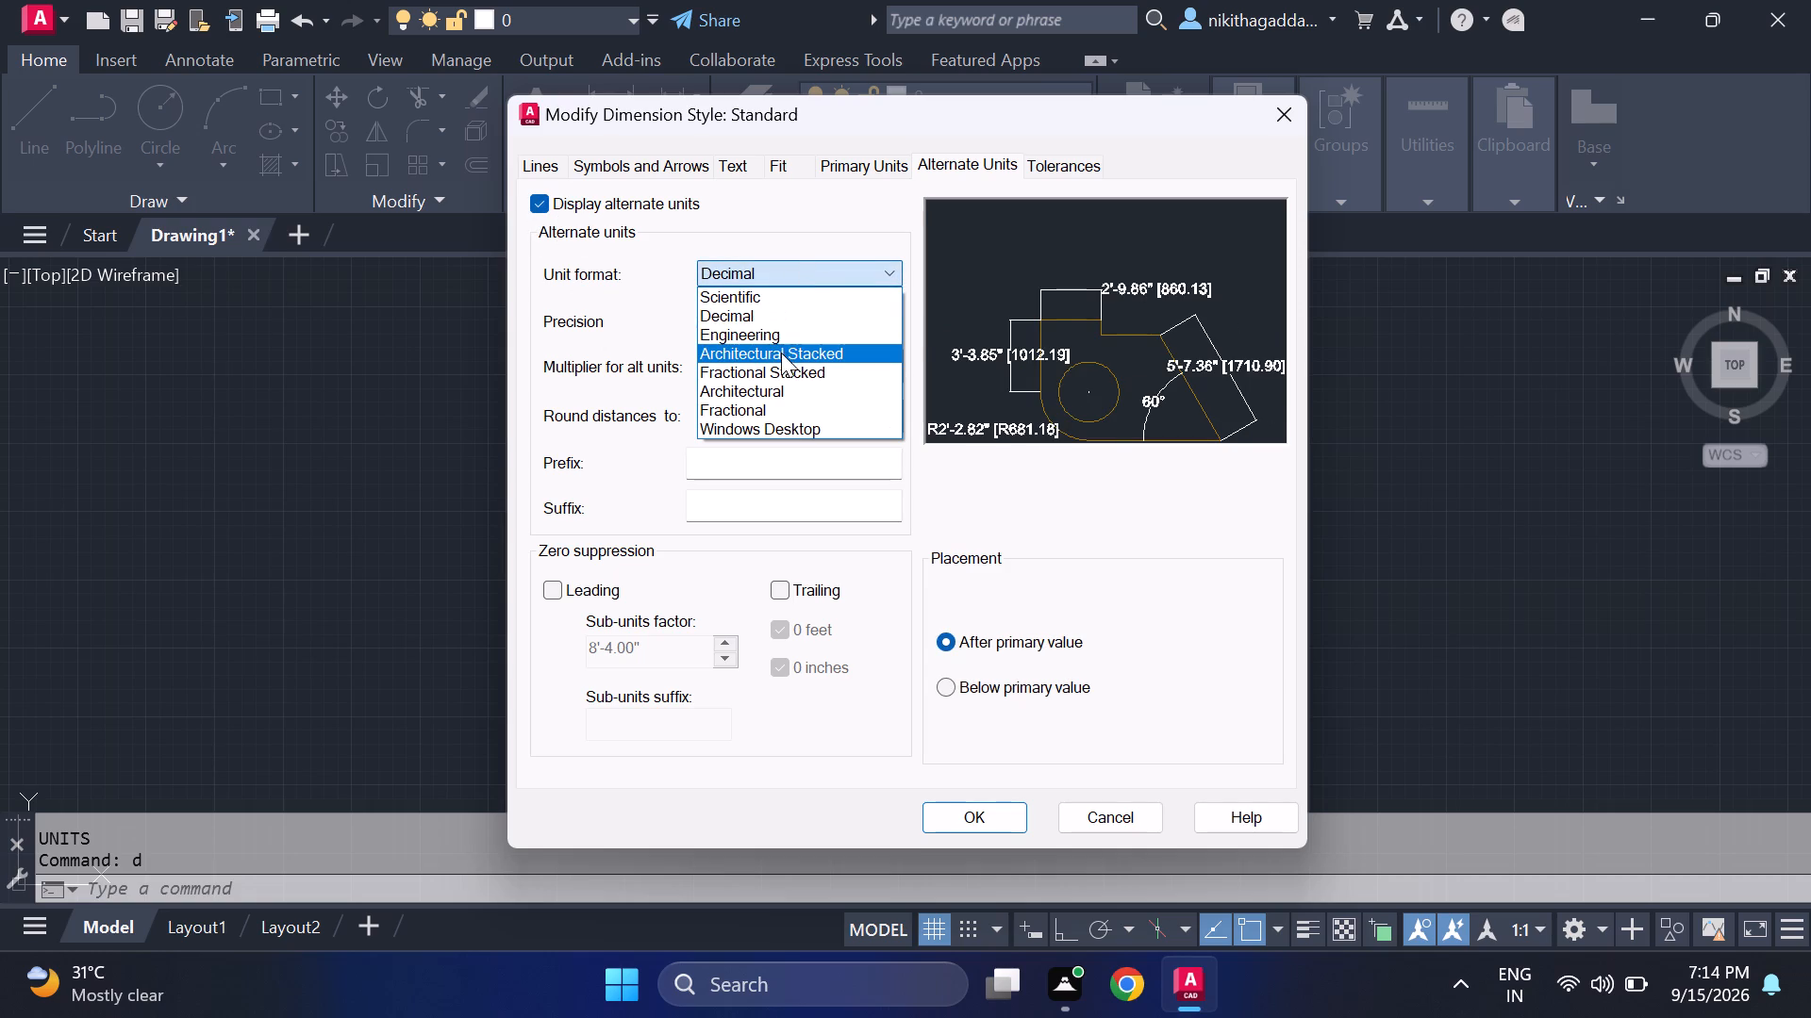
pyautogui.click(781, 342)
pyautogui.click(782, 320)
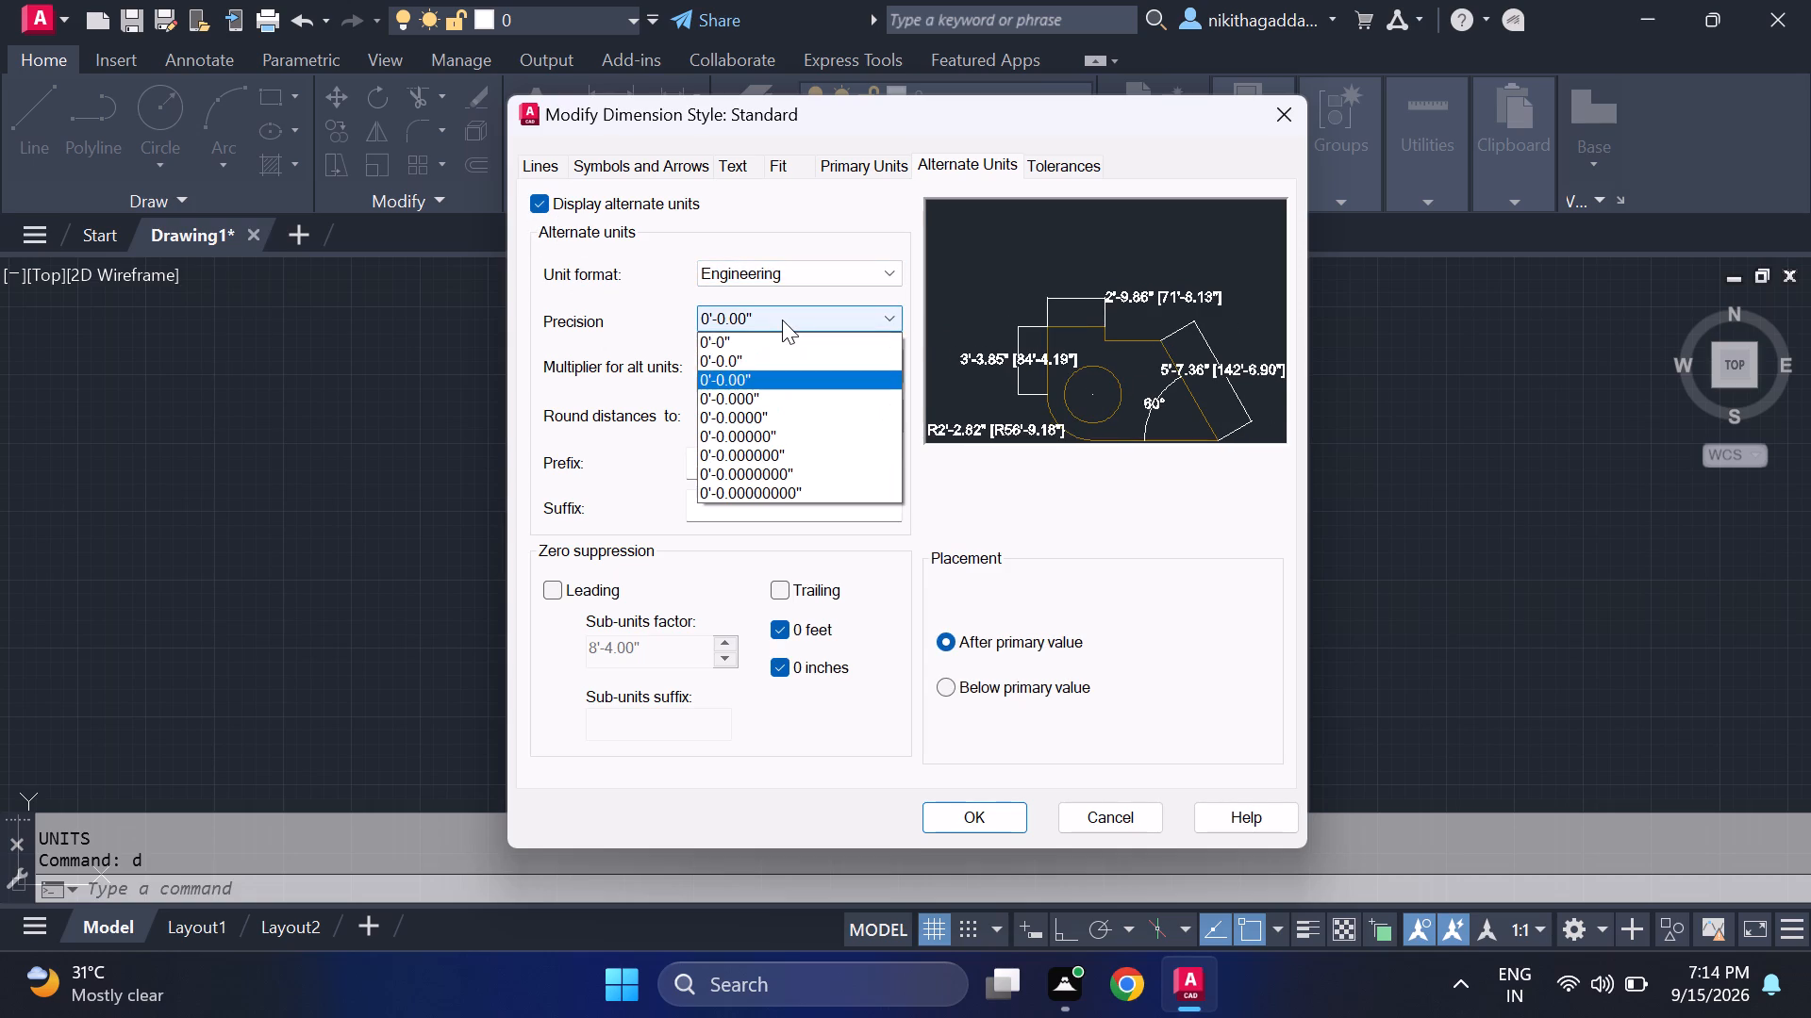
pyautogui.click(748, 374)
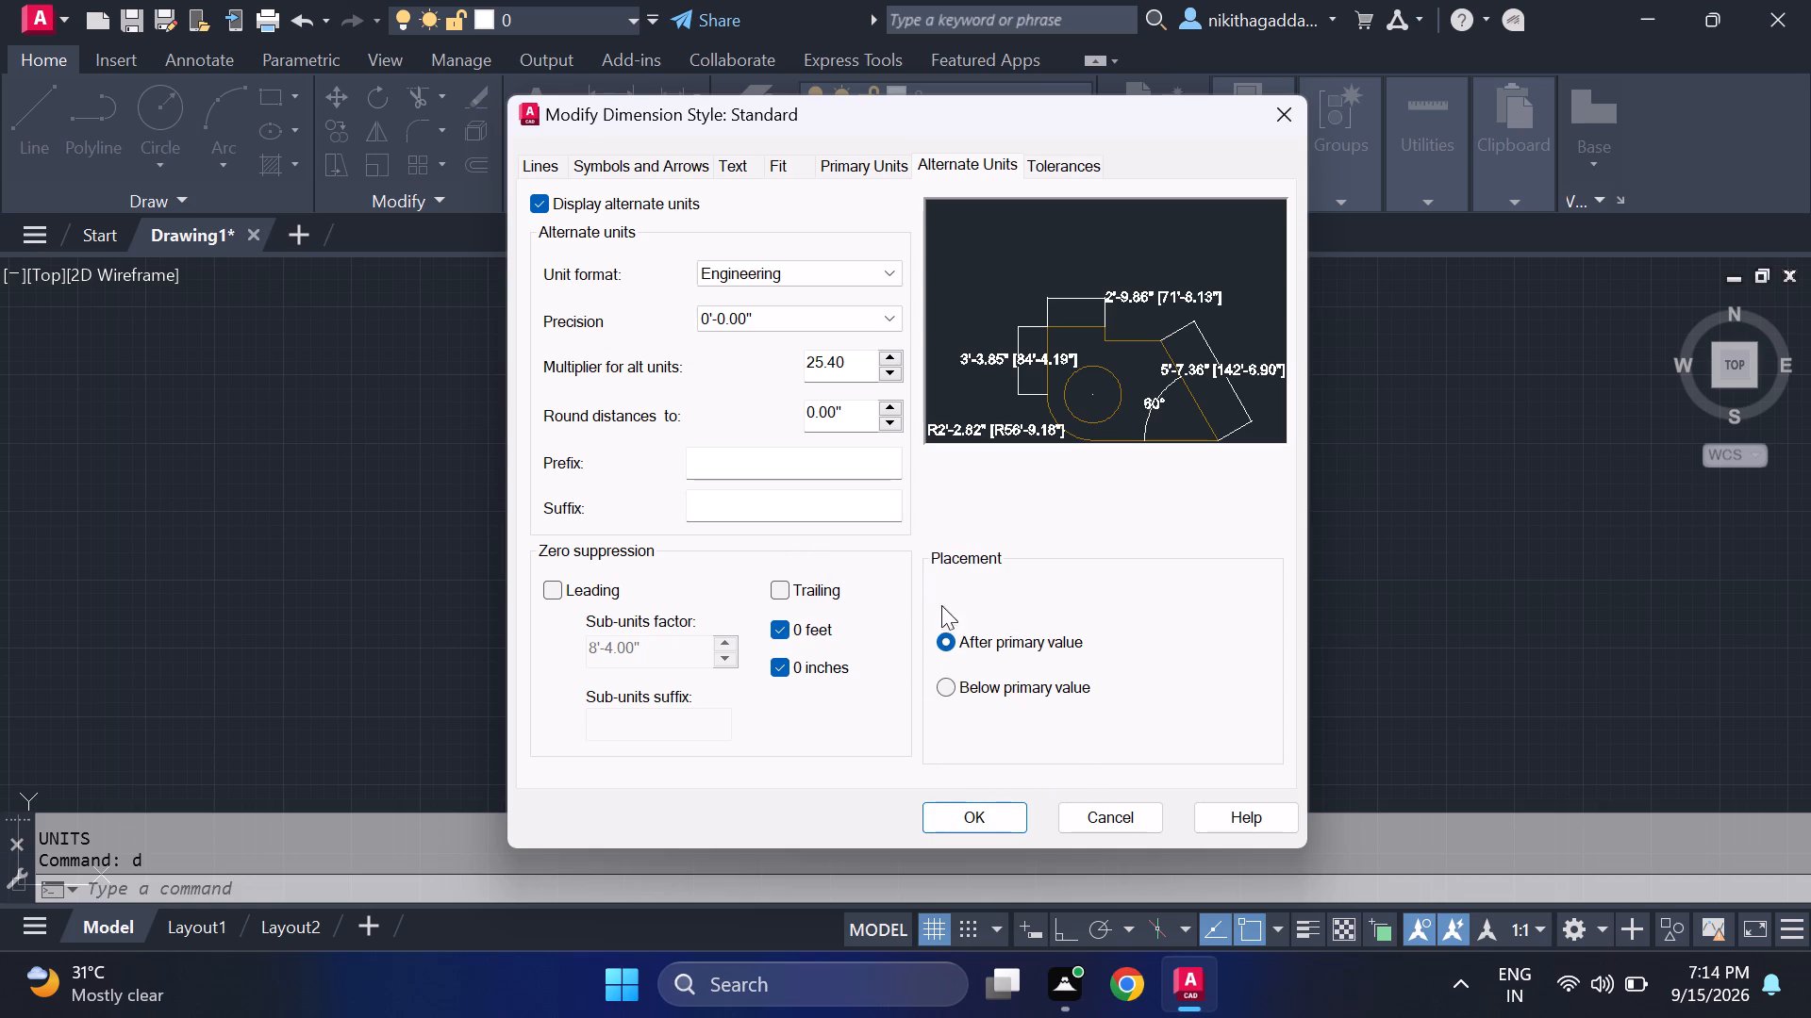
pyautogui.click(971, 811)
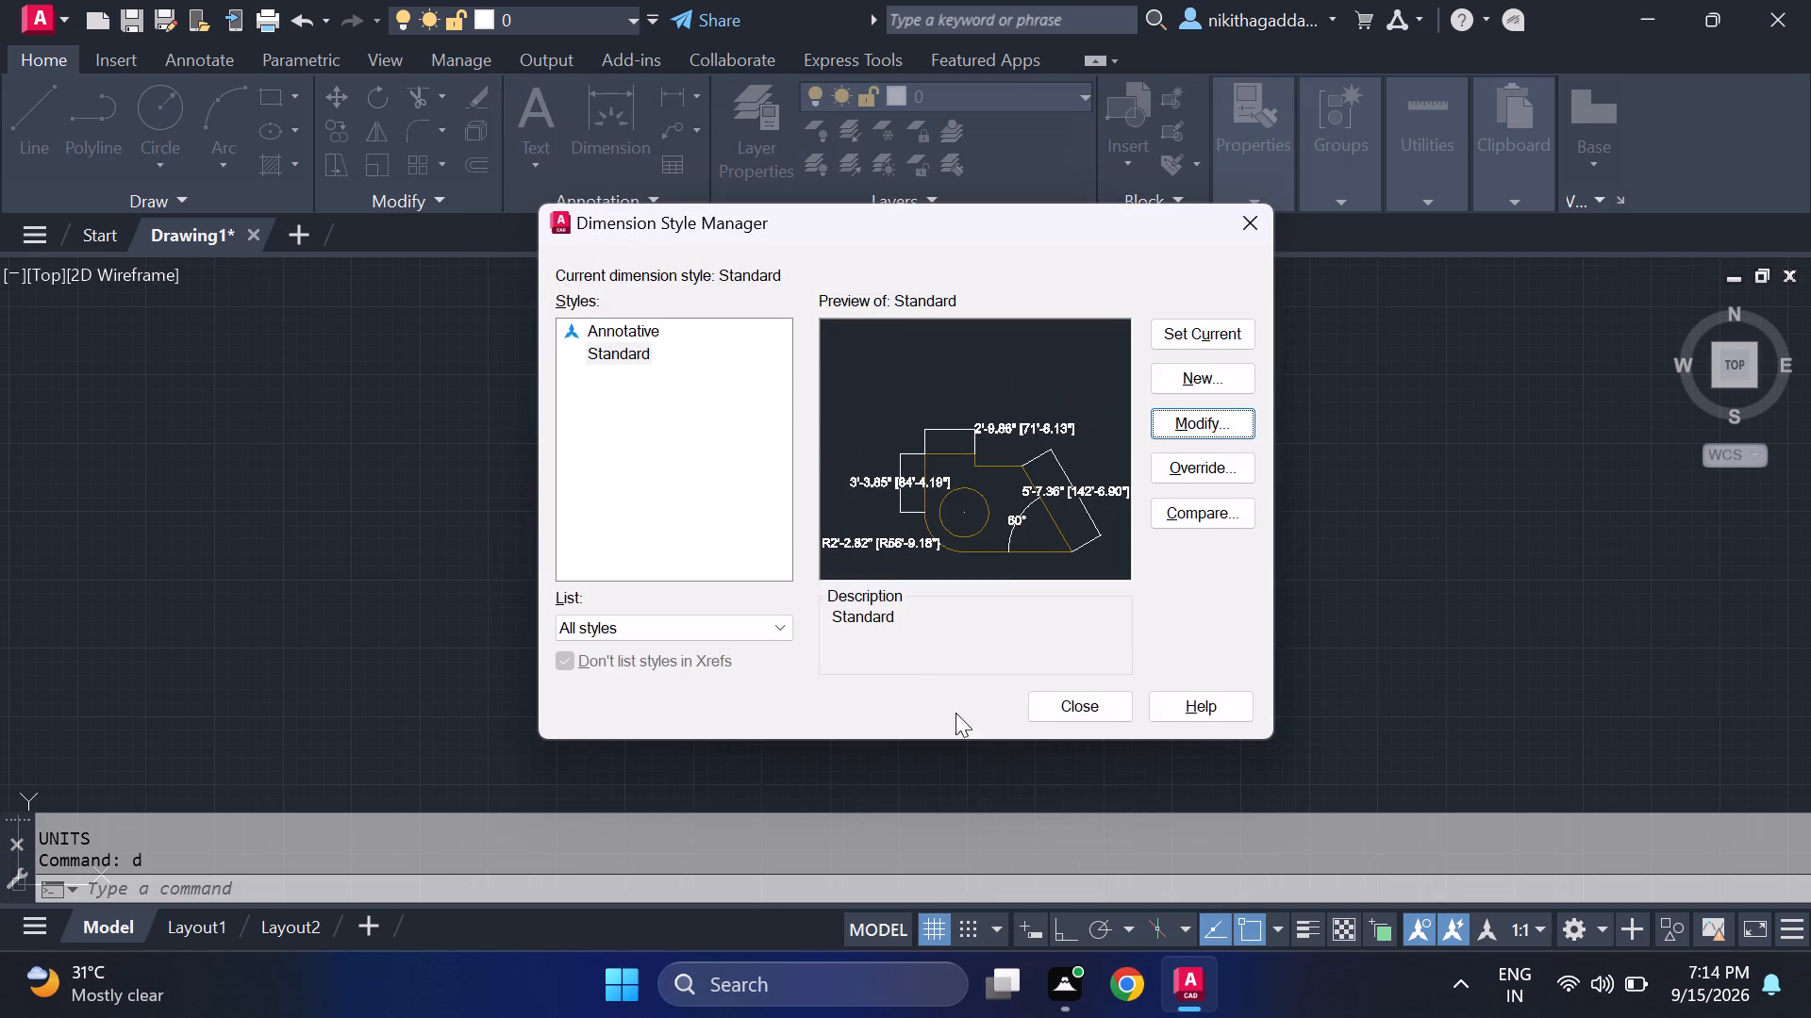
# Modify the Standard dimension style again to turn off the display of alternate units.
pyautogui.click(1210, 418)
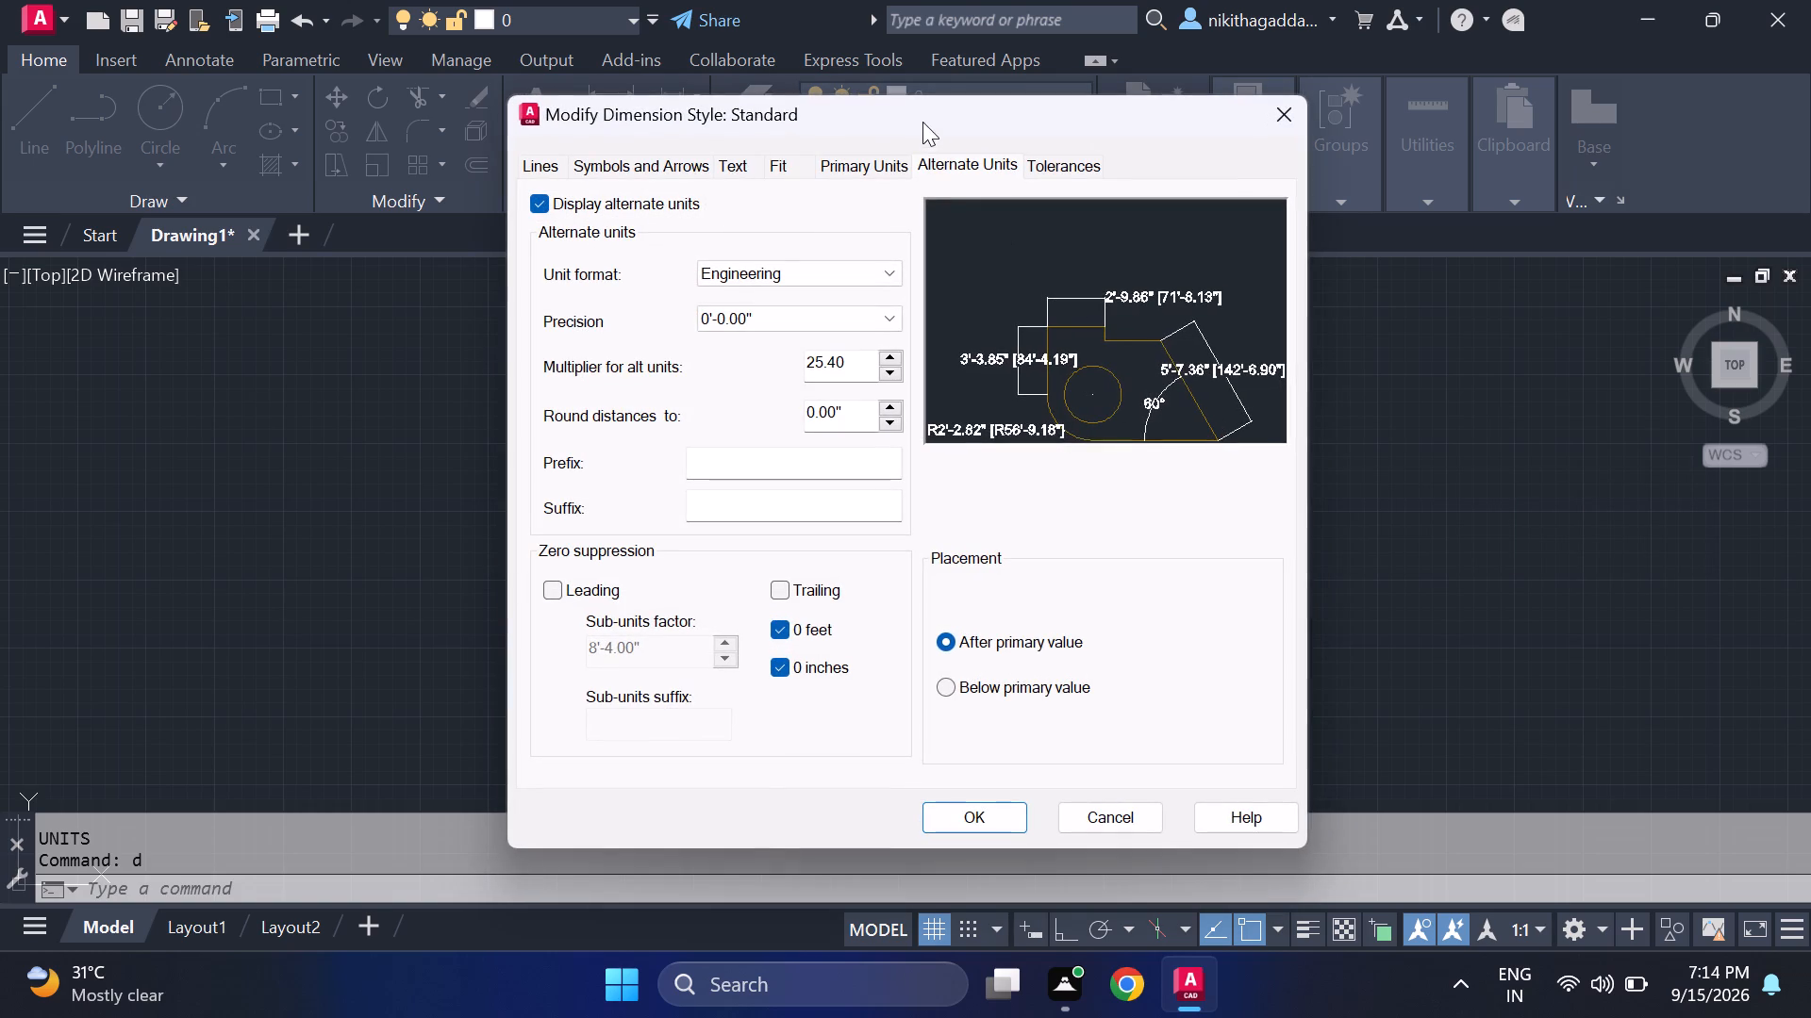
pyautogui.click(902, 166)
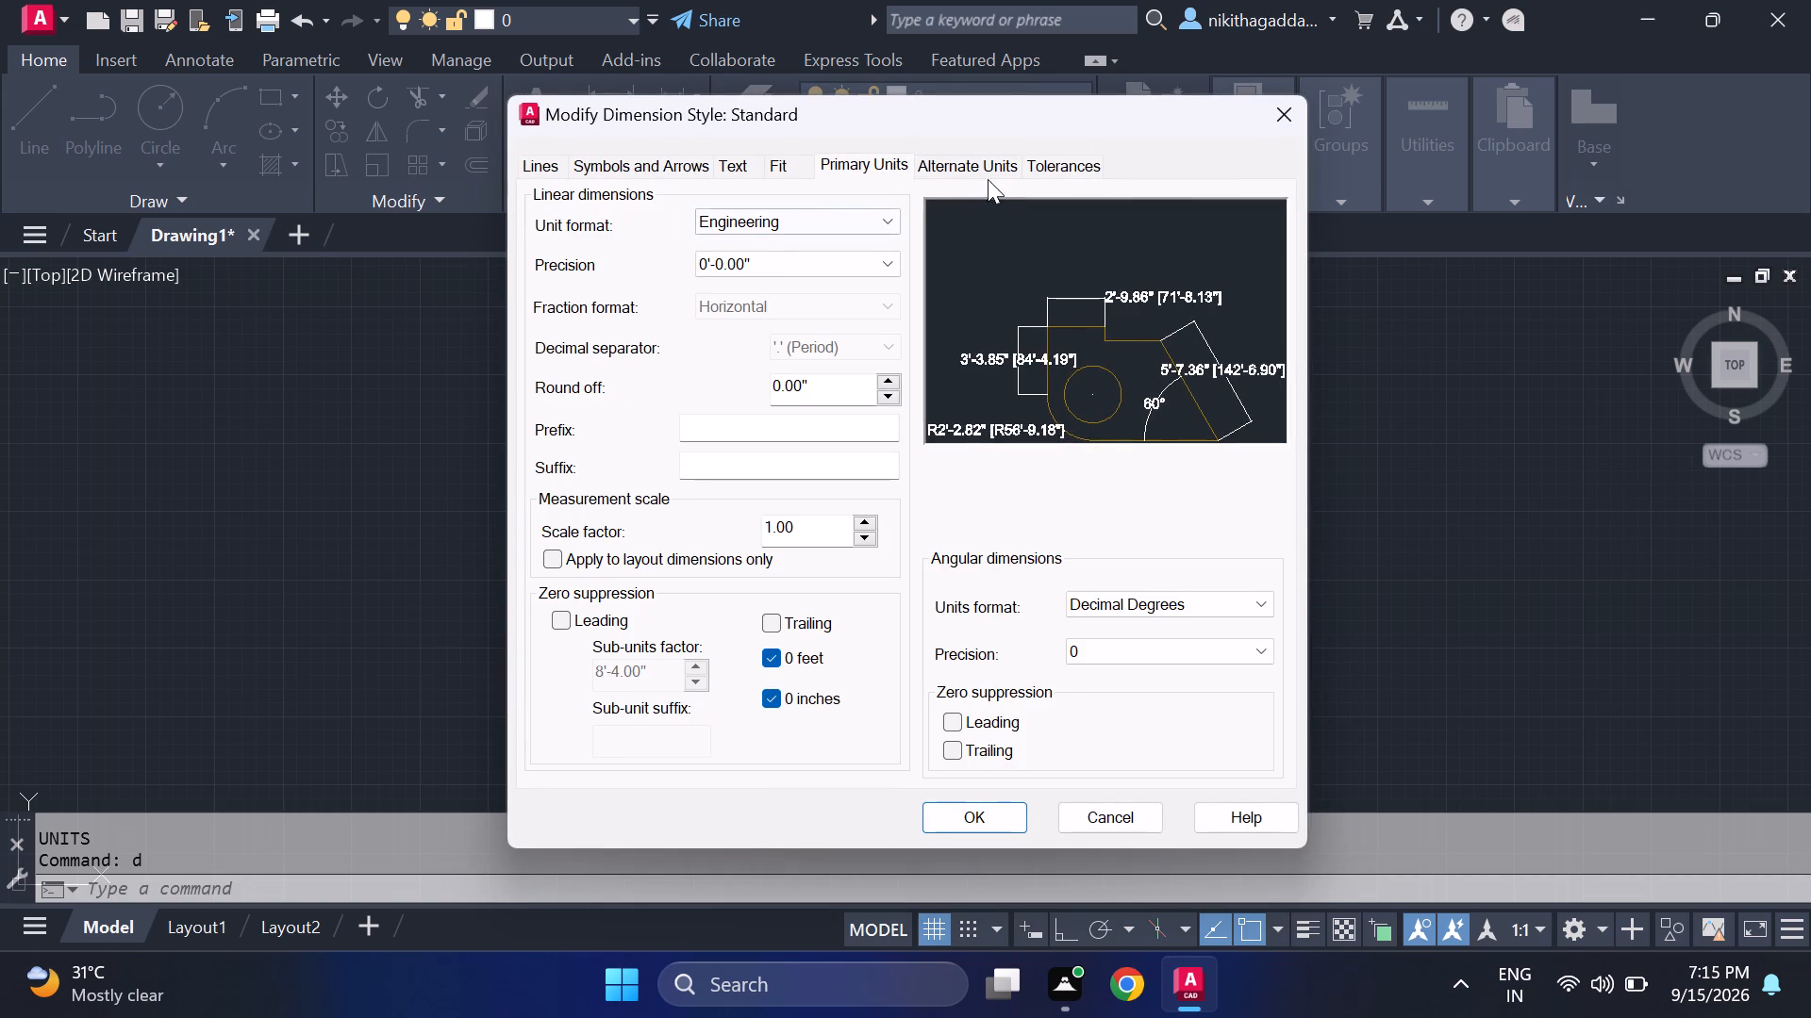
pyautogui.click(984, 170)
pyautogui.click(544, 198)
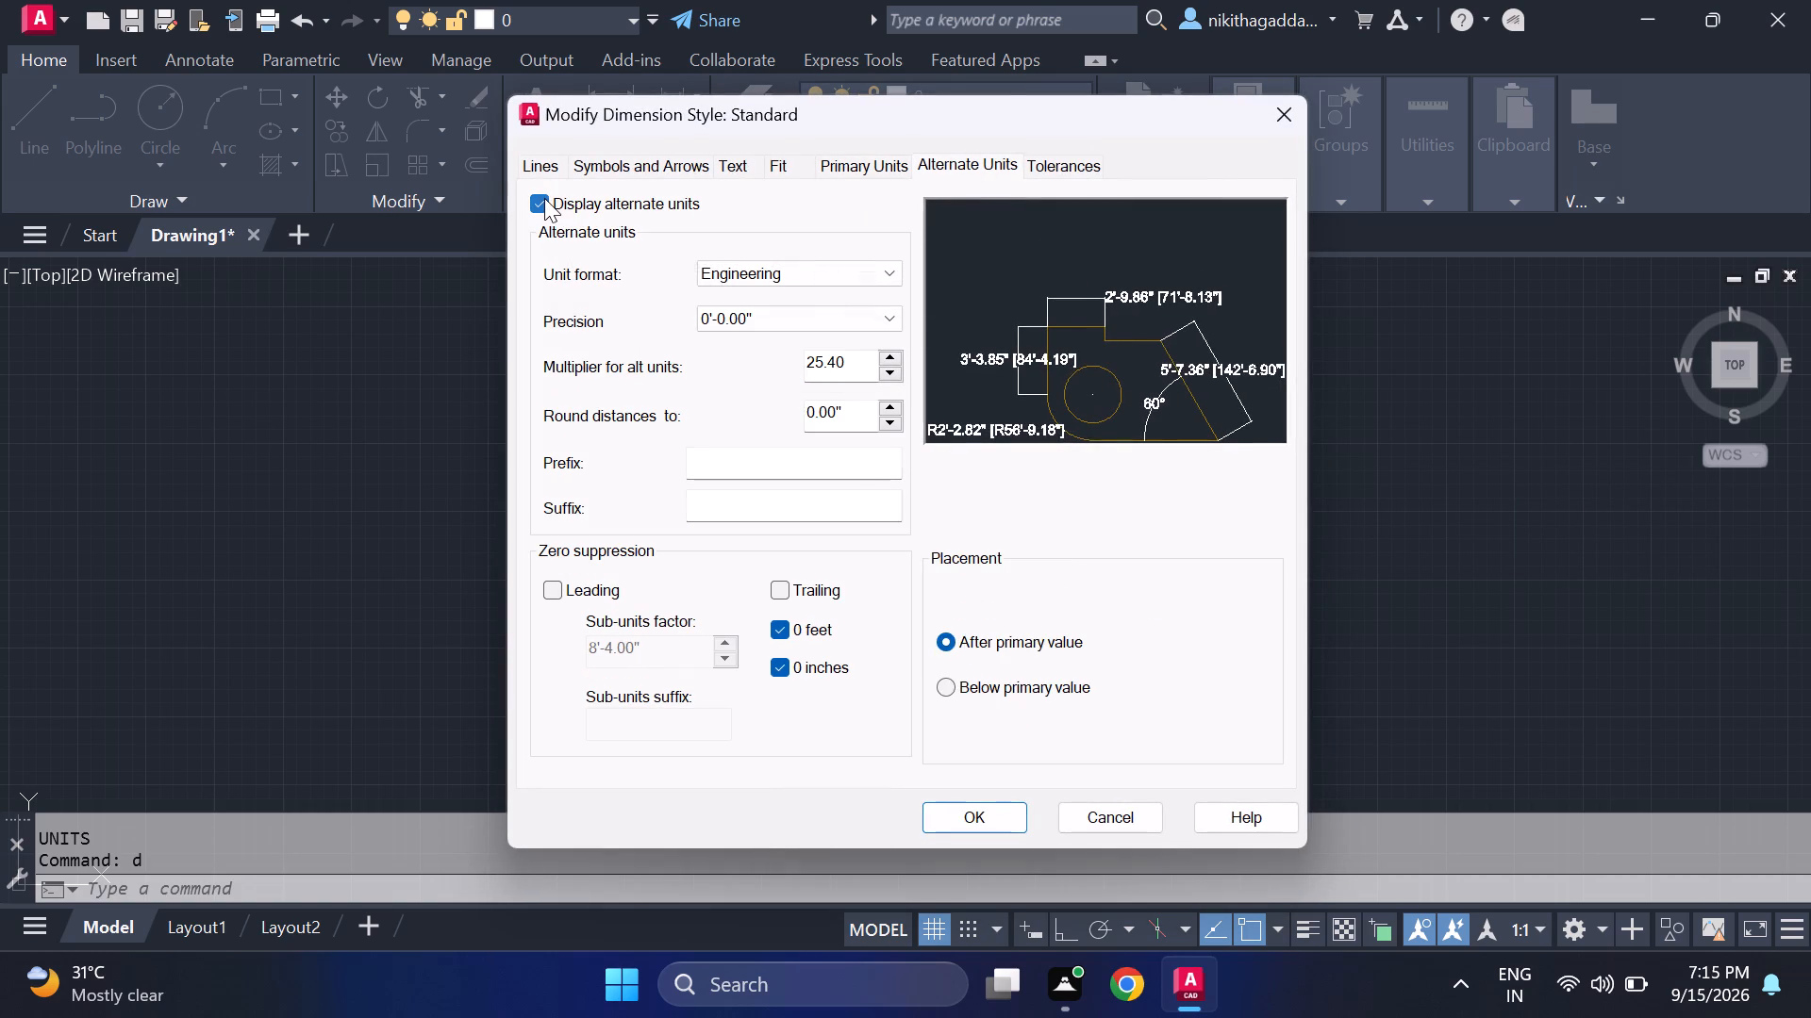
pyautogui.moveTo(969, 810); pyautogui.dragTo(853, 632)
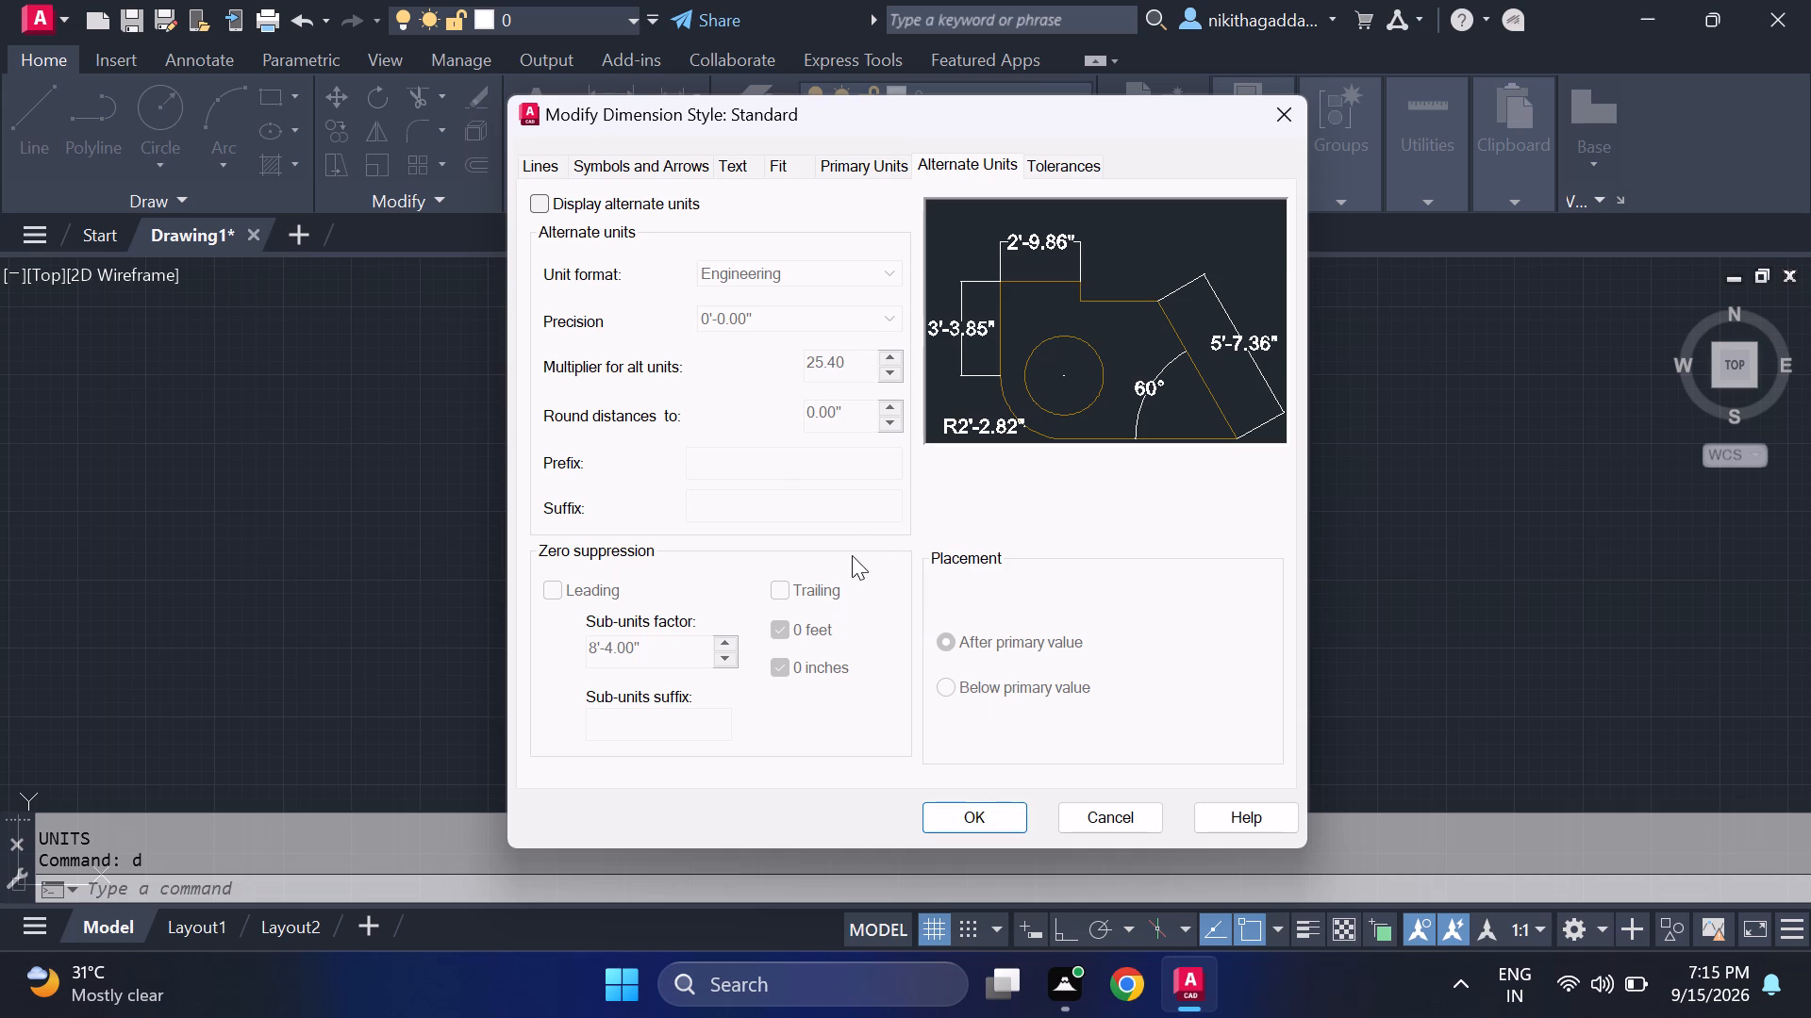
pyautogui.click(989, 819)
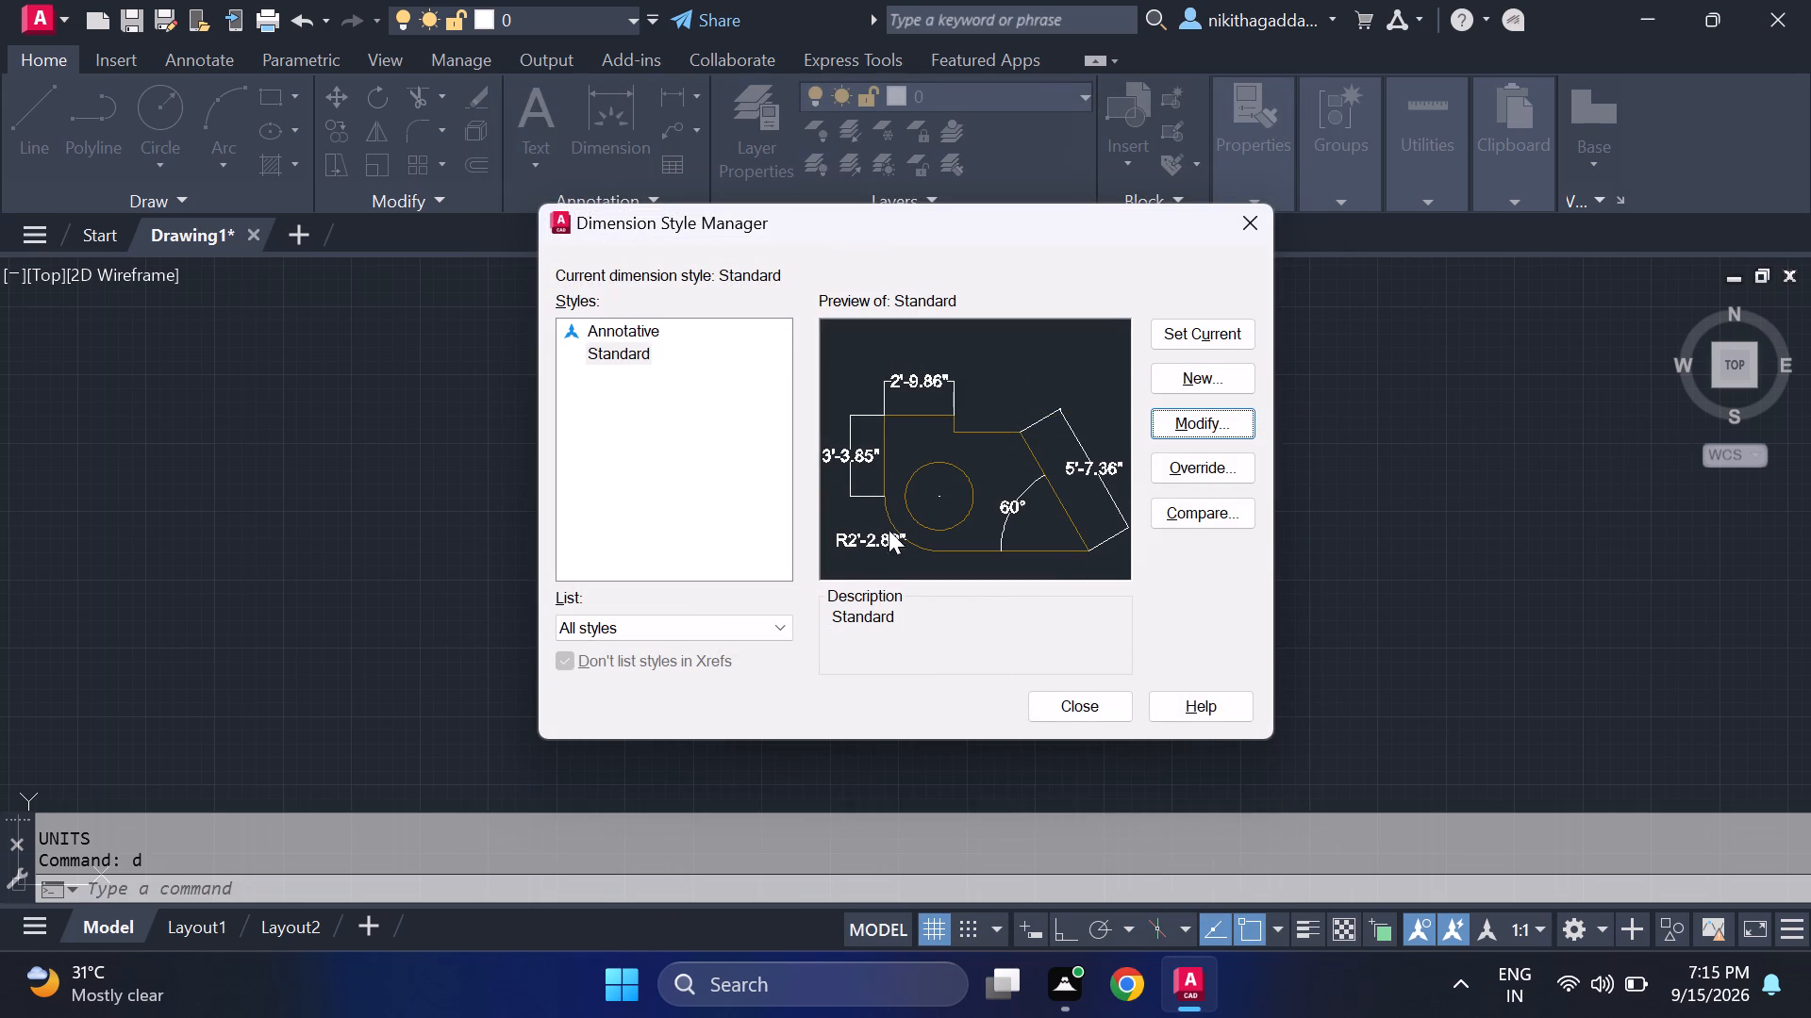
# Set the Standard dimension style as current and close the Dimension Style Manager.
pyautogui.click(726, 626)
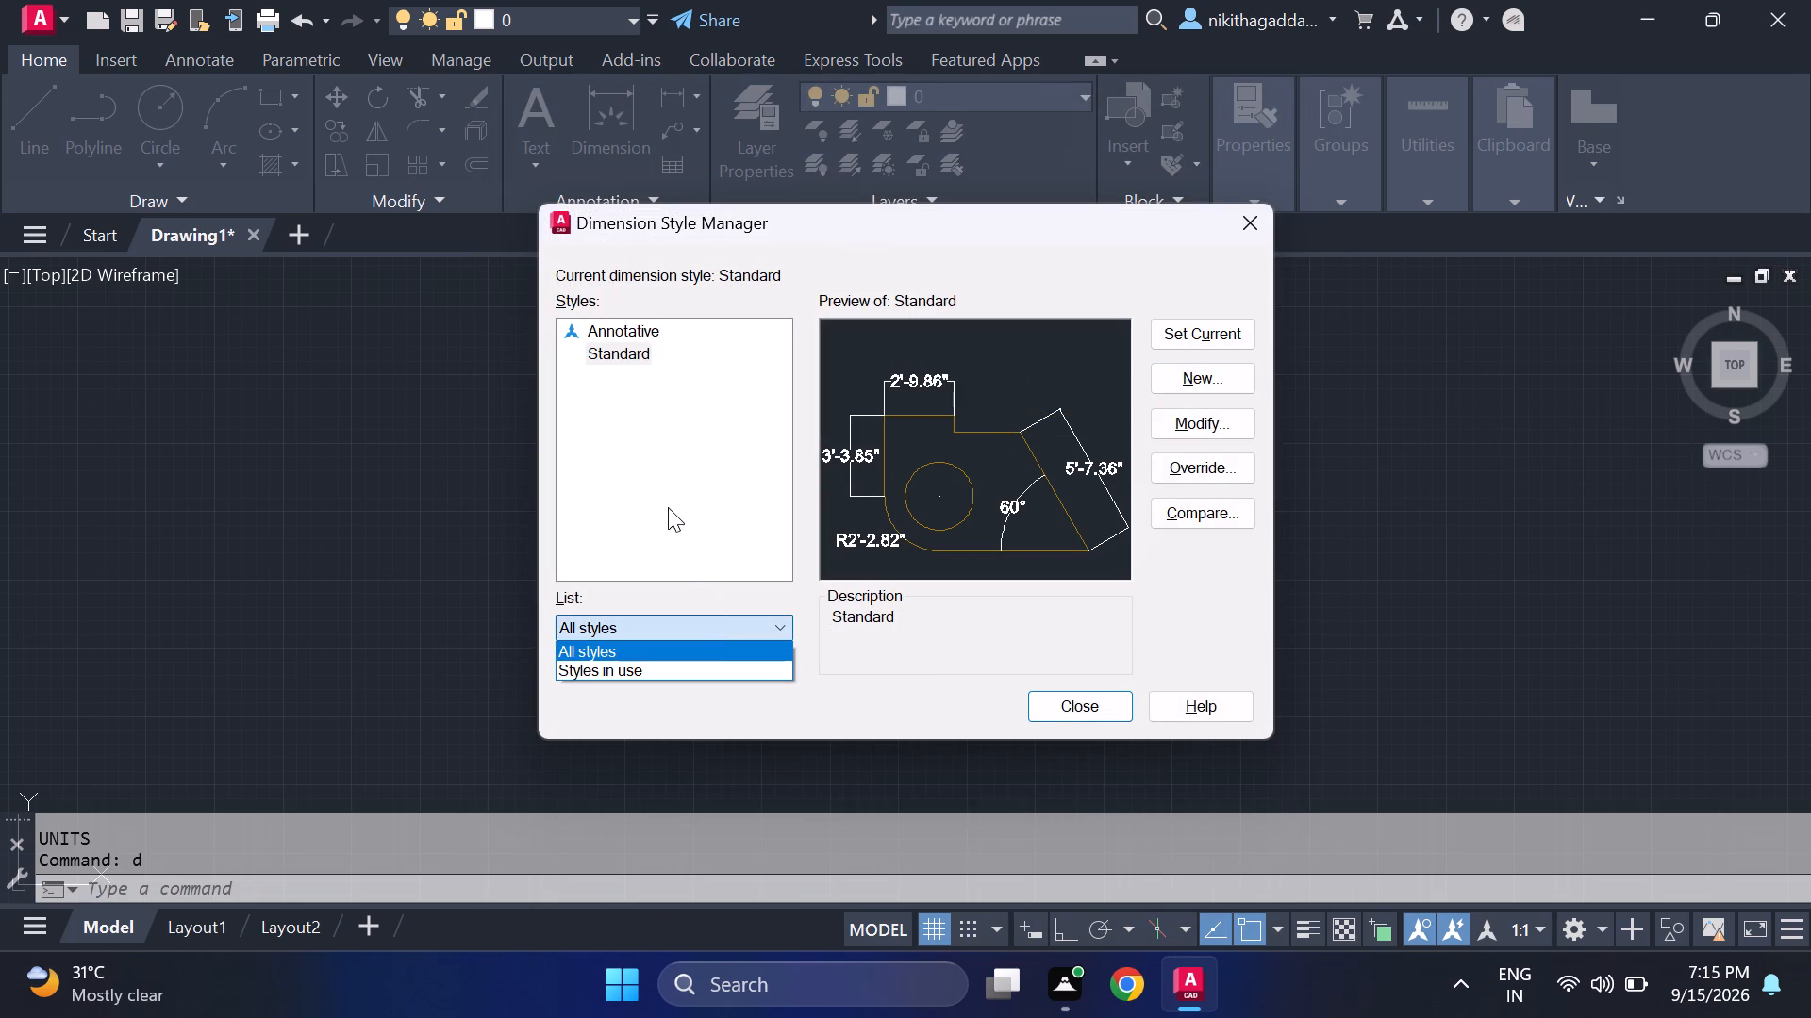
pyautogui.click(658, 494)
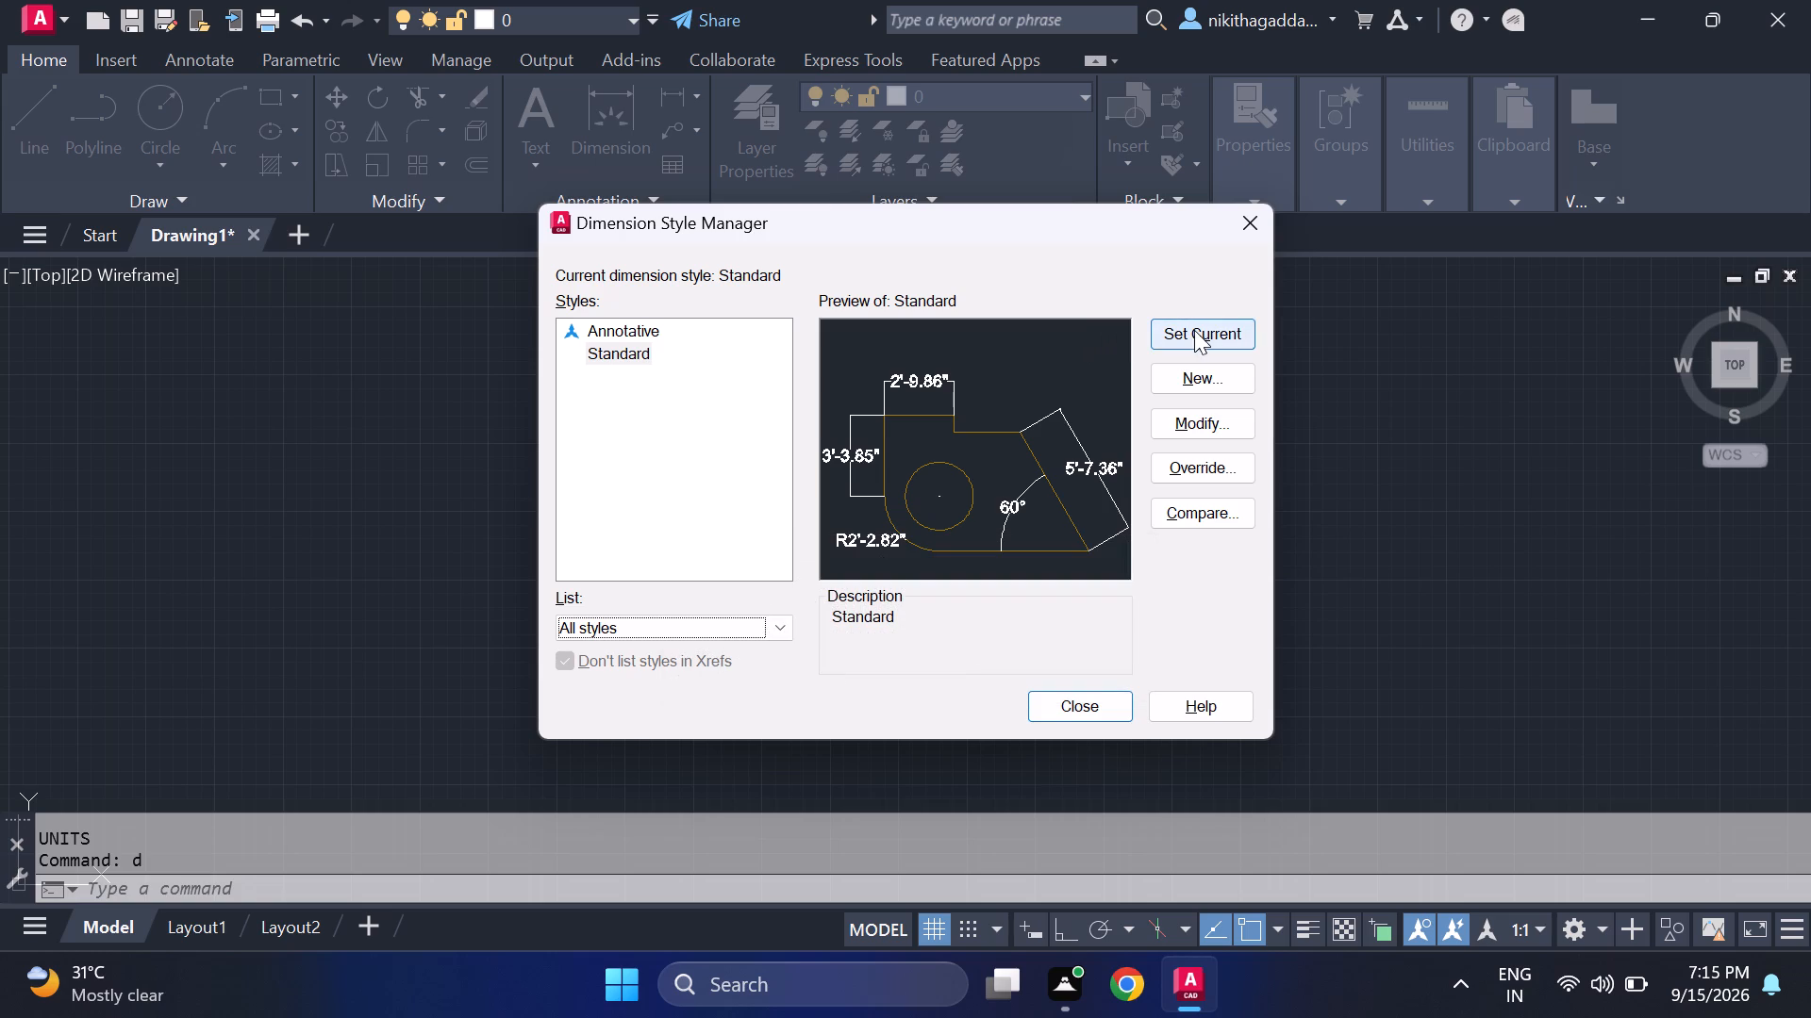
pyautogui.click(1194, 330)
pyautogui.click(1086, 703)
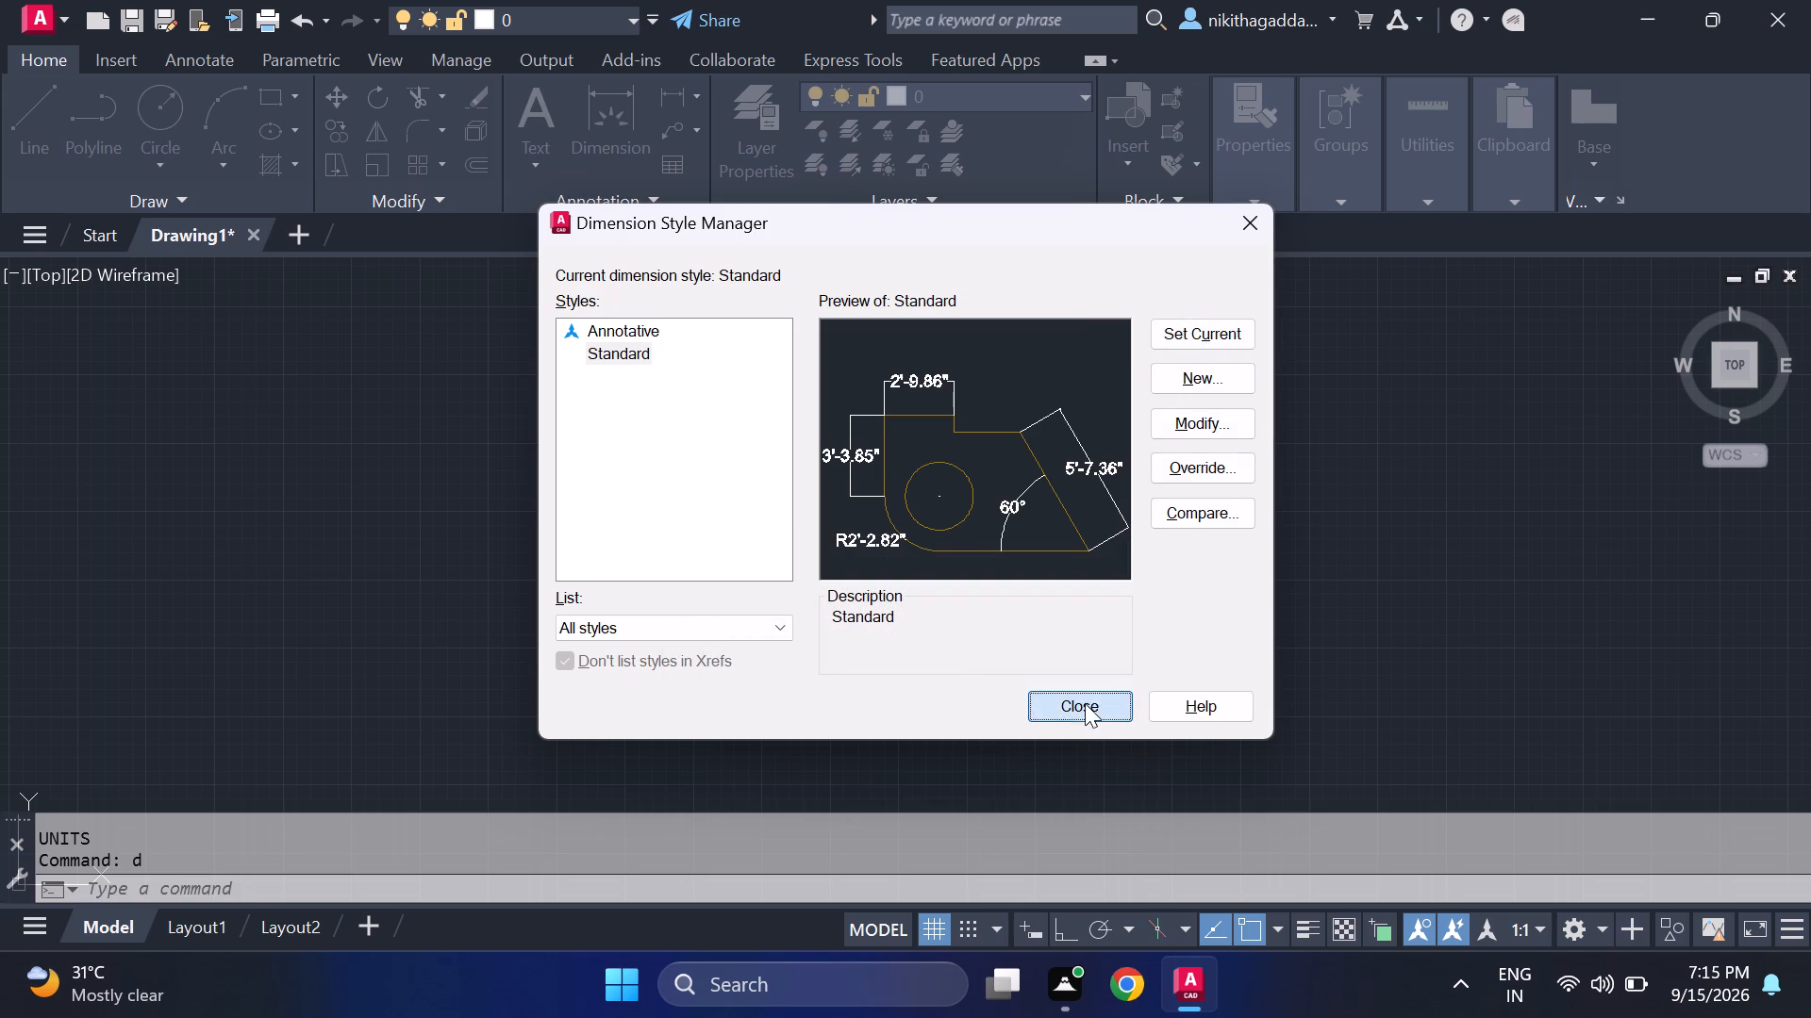
# Review the drawing's length, angle and insertion scale settings in Drawing Units.
pyautogui.scroll(-3, 752, 588)
pyautogui.moveTo(750, 594); pyautogui.dragTo(524, 747, button='middle')
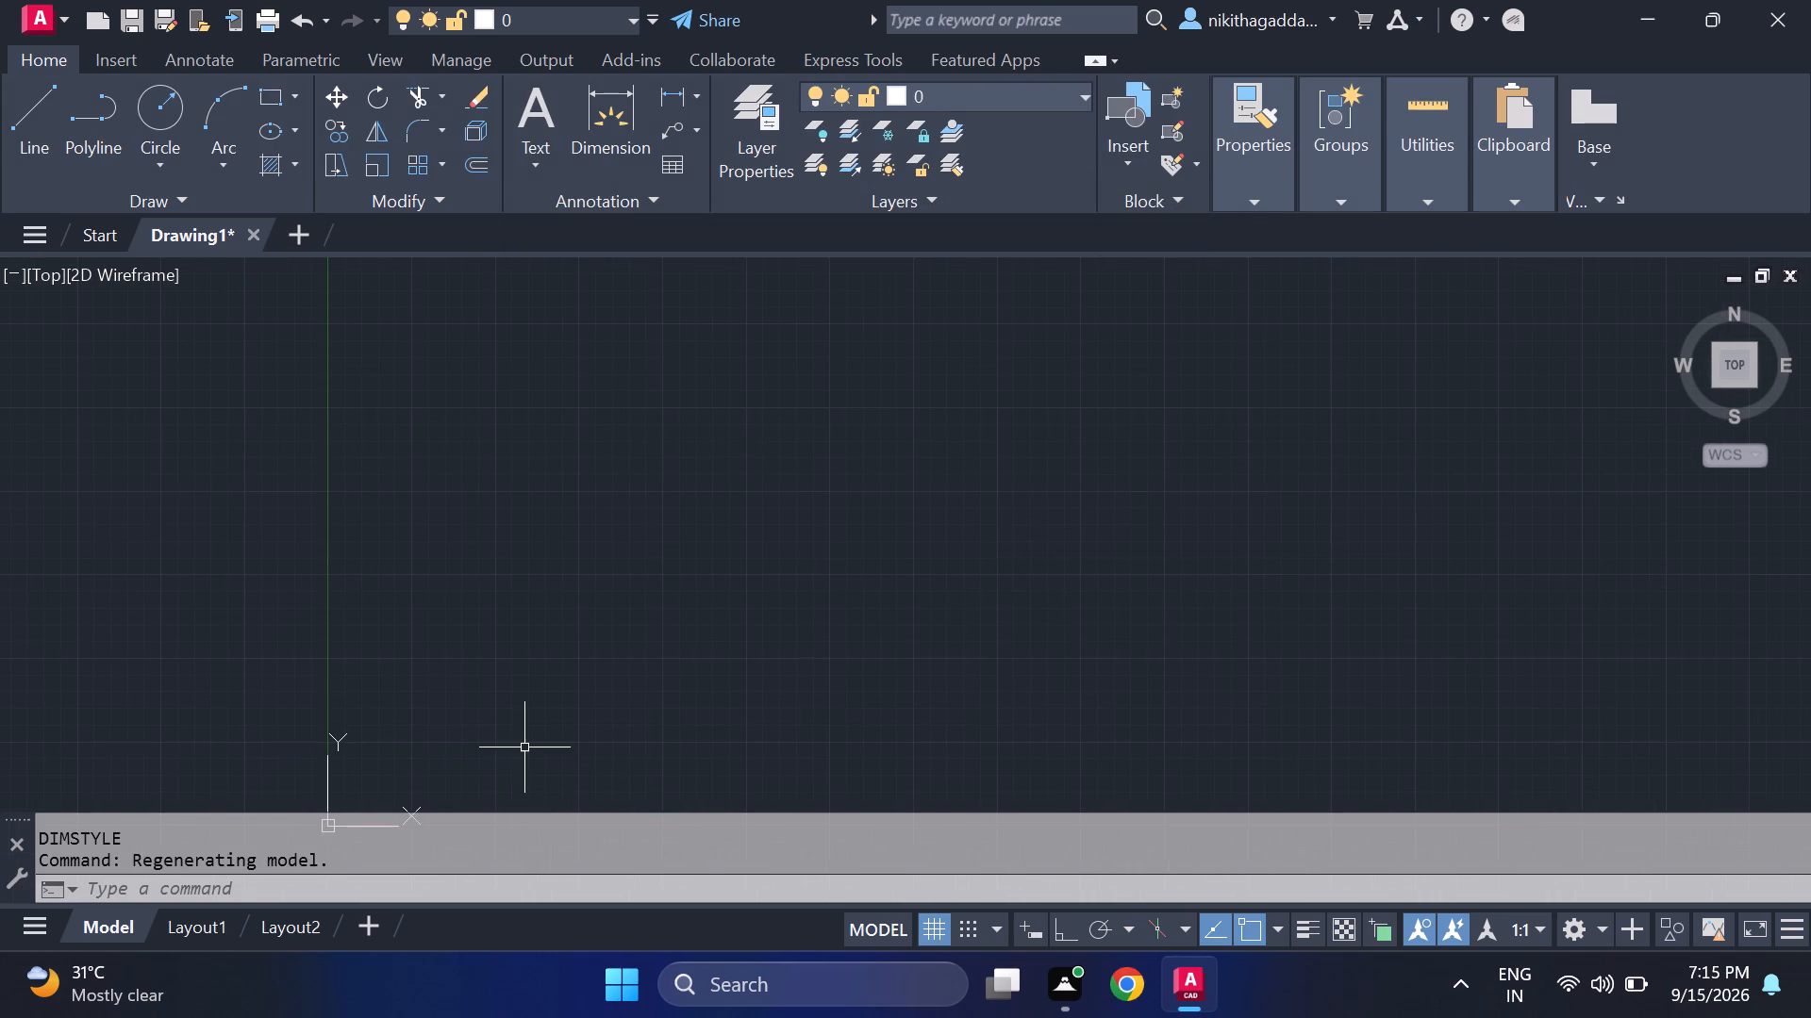
pyautogui.write('ui')
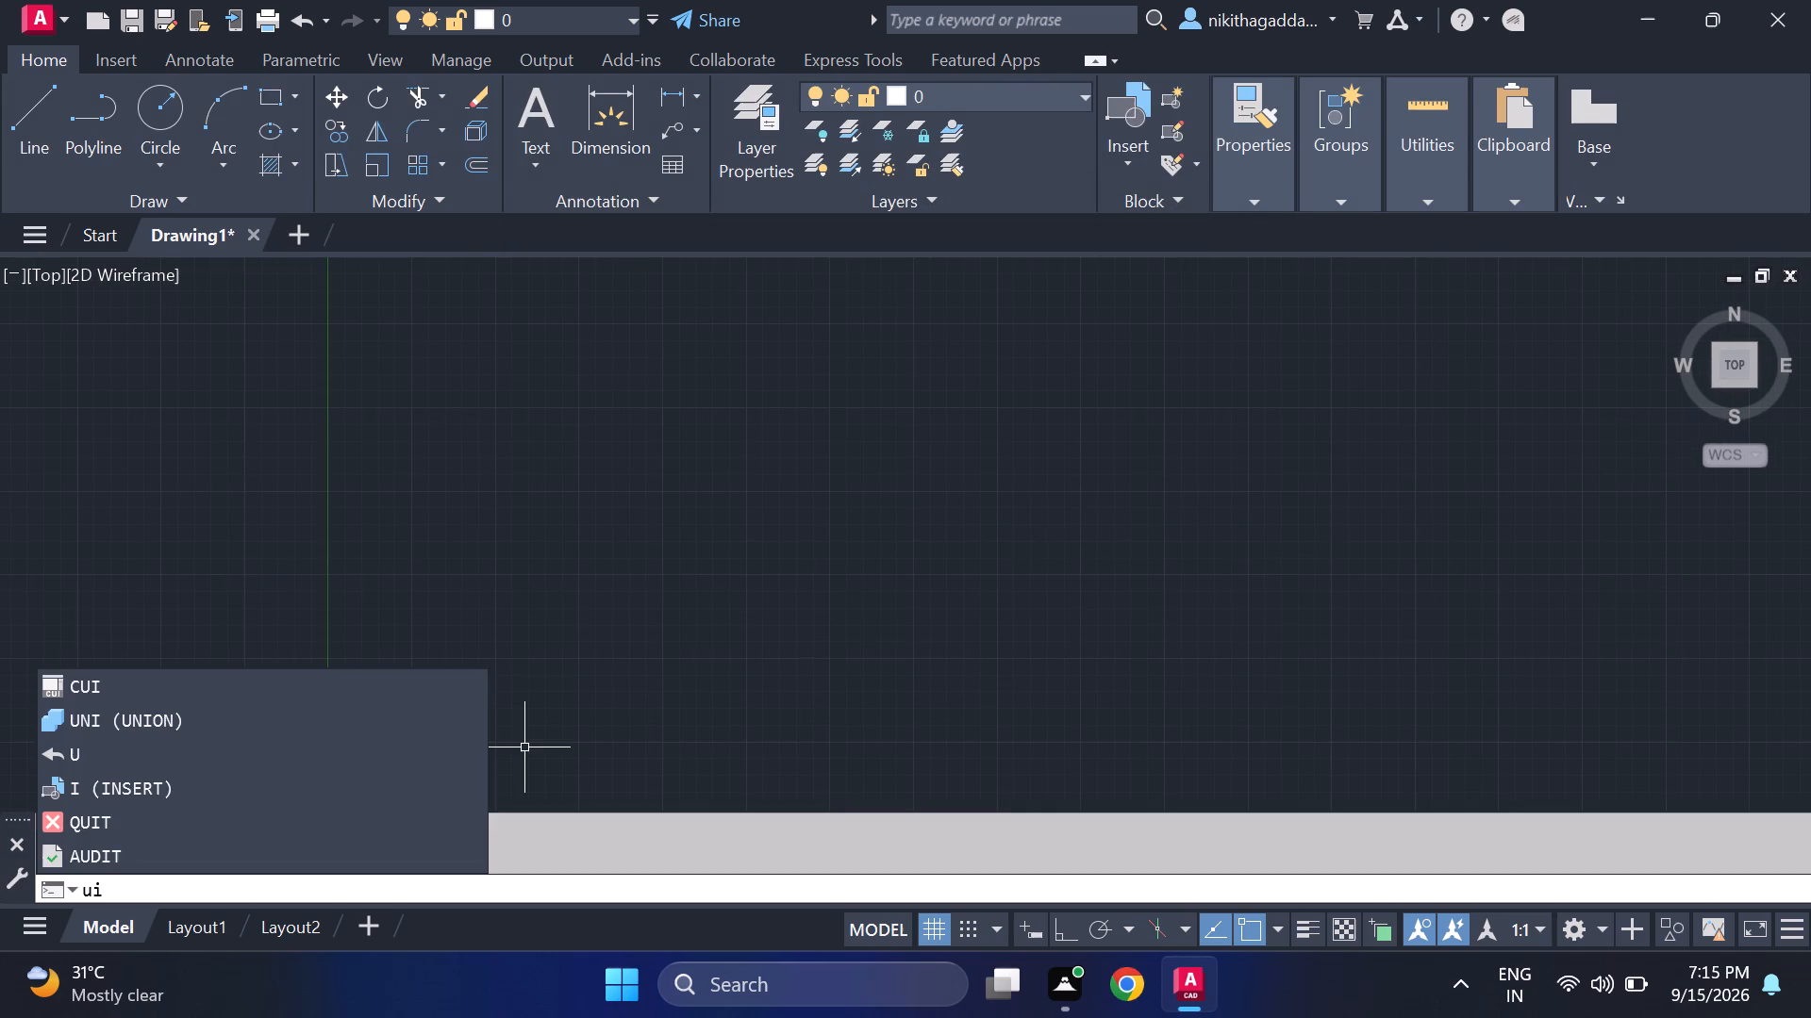
pyautogui.write('ts')
pyautogui.press('Return')
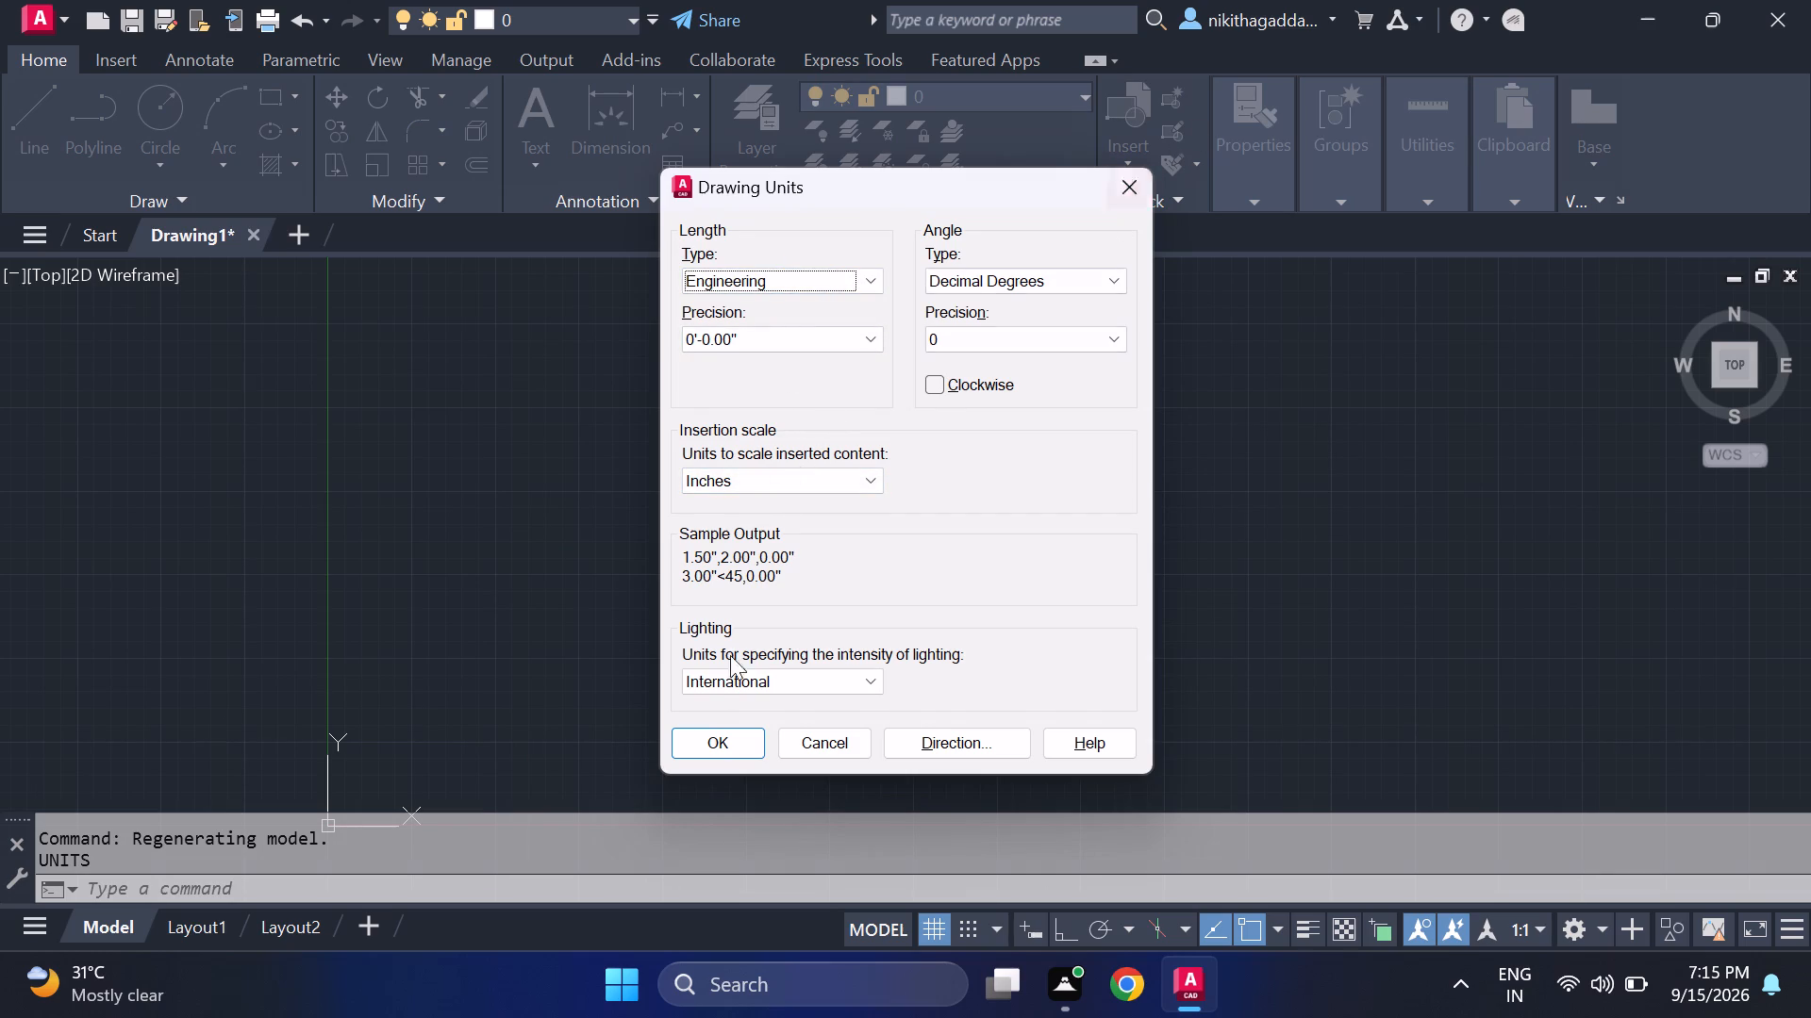
pyautogui.click(743, 740)
# Create a new layer named hatch.
pyautogui.scroll(-3, 917, 459)
pyautogui.moveTo(907, 463); pyautogui.dragTo(887, 477, button='middle')
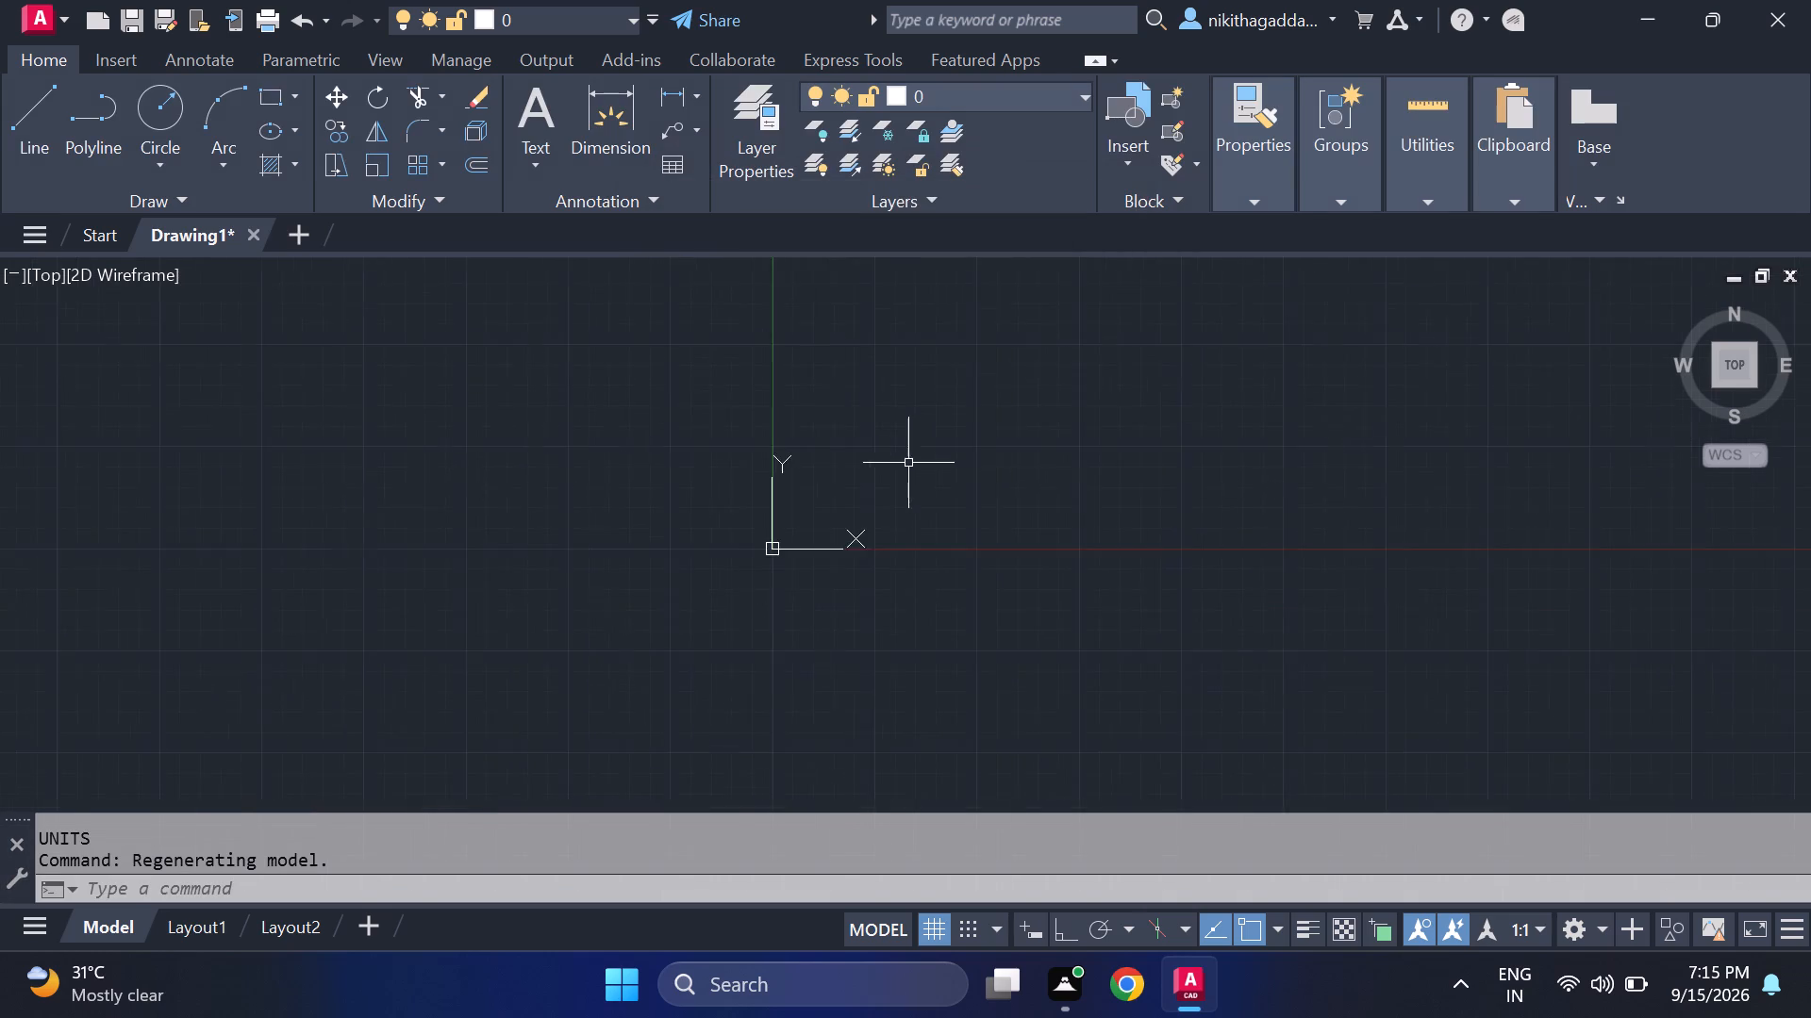
pyautogui.moveTo(887, 477); pyautogui.dragTo(130, 757, button='middle')
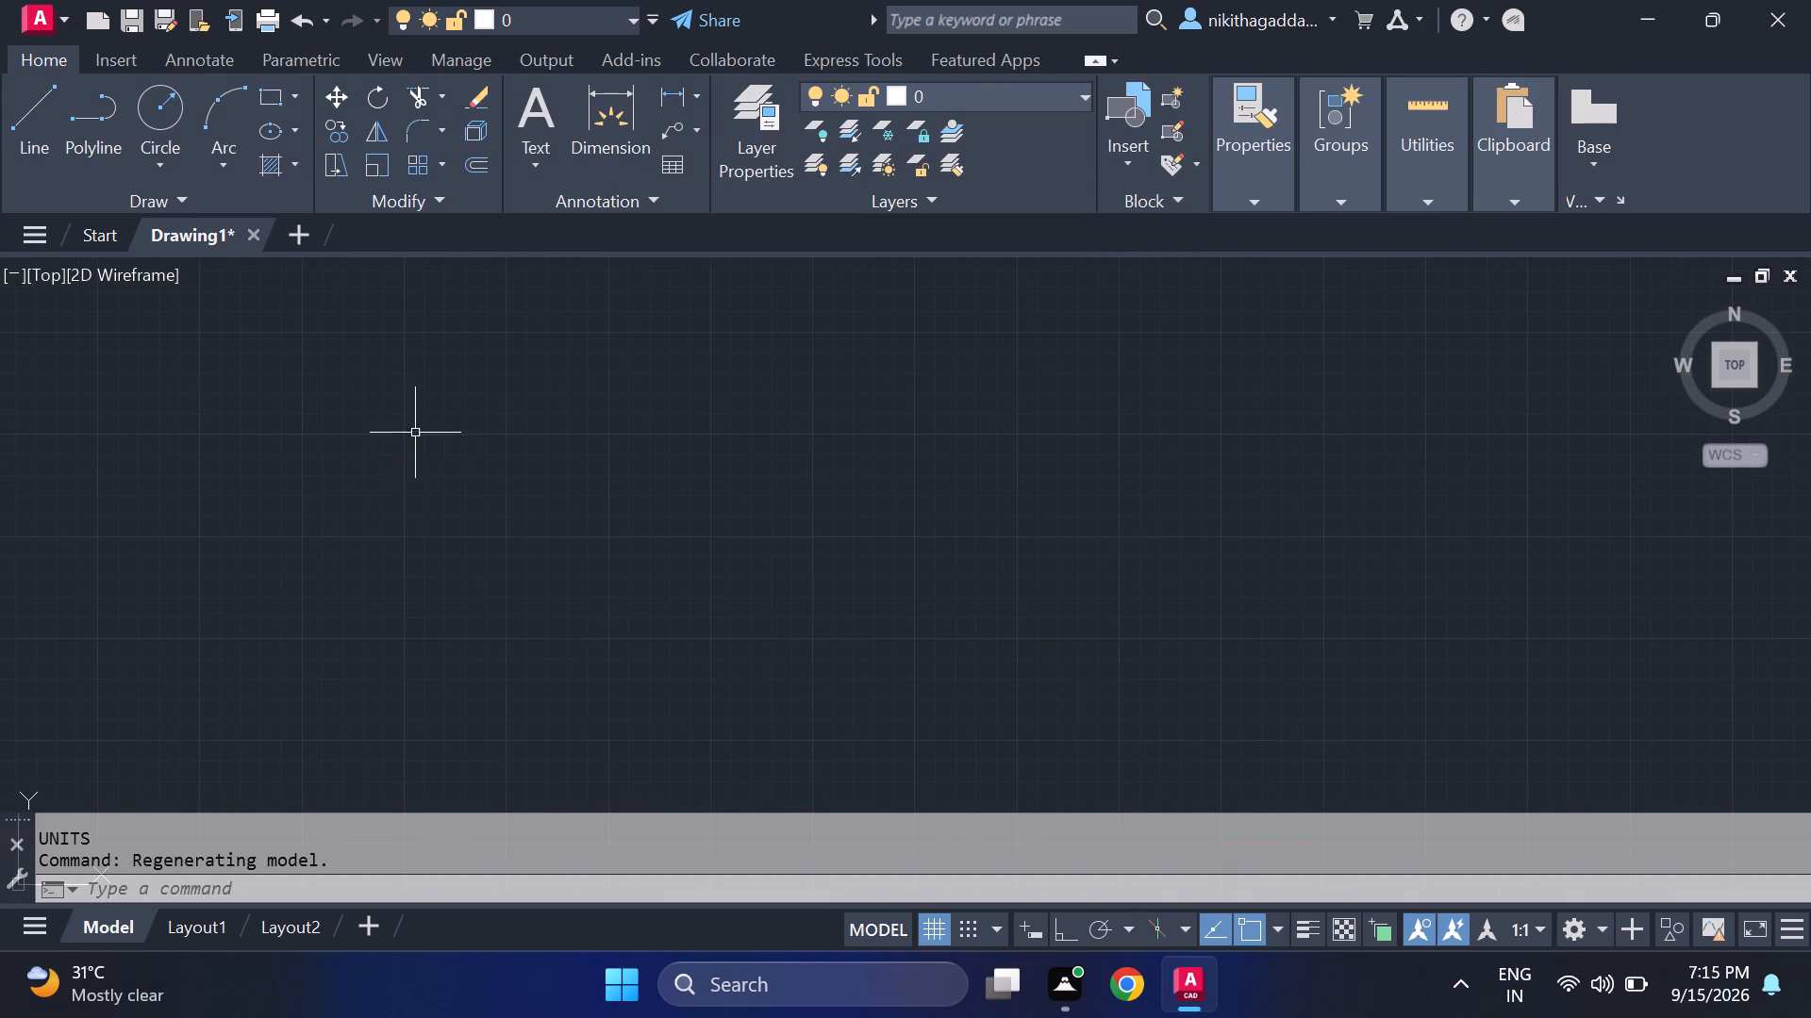
pyautogui.click(745, 123)
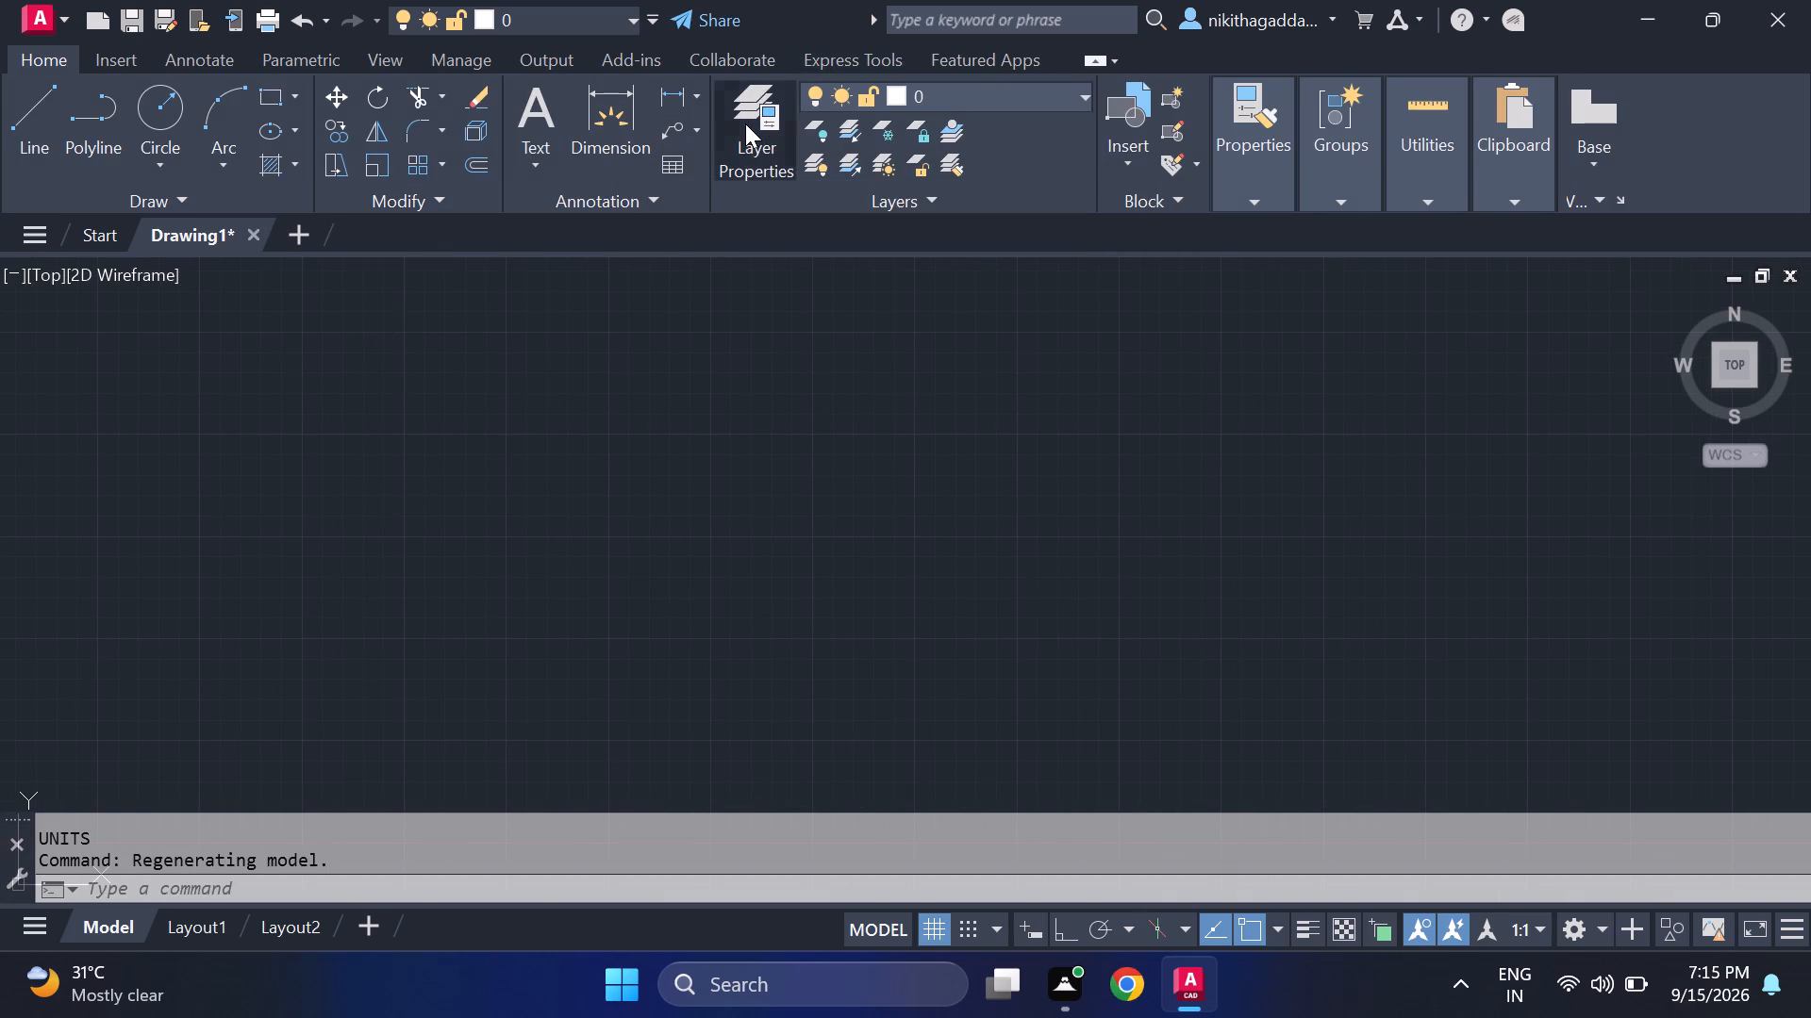
pyautogui.press('BackSpace')
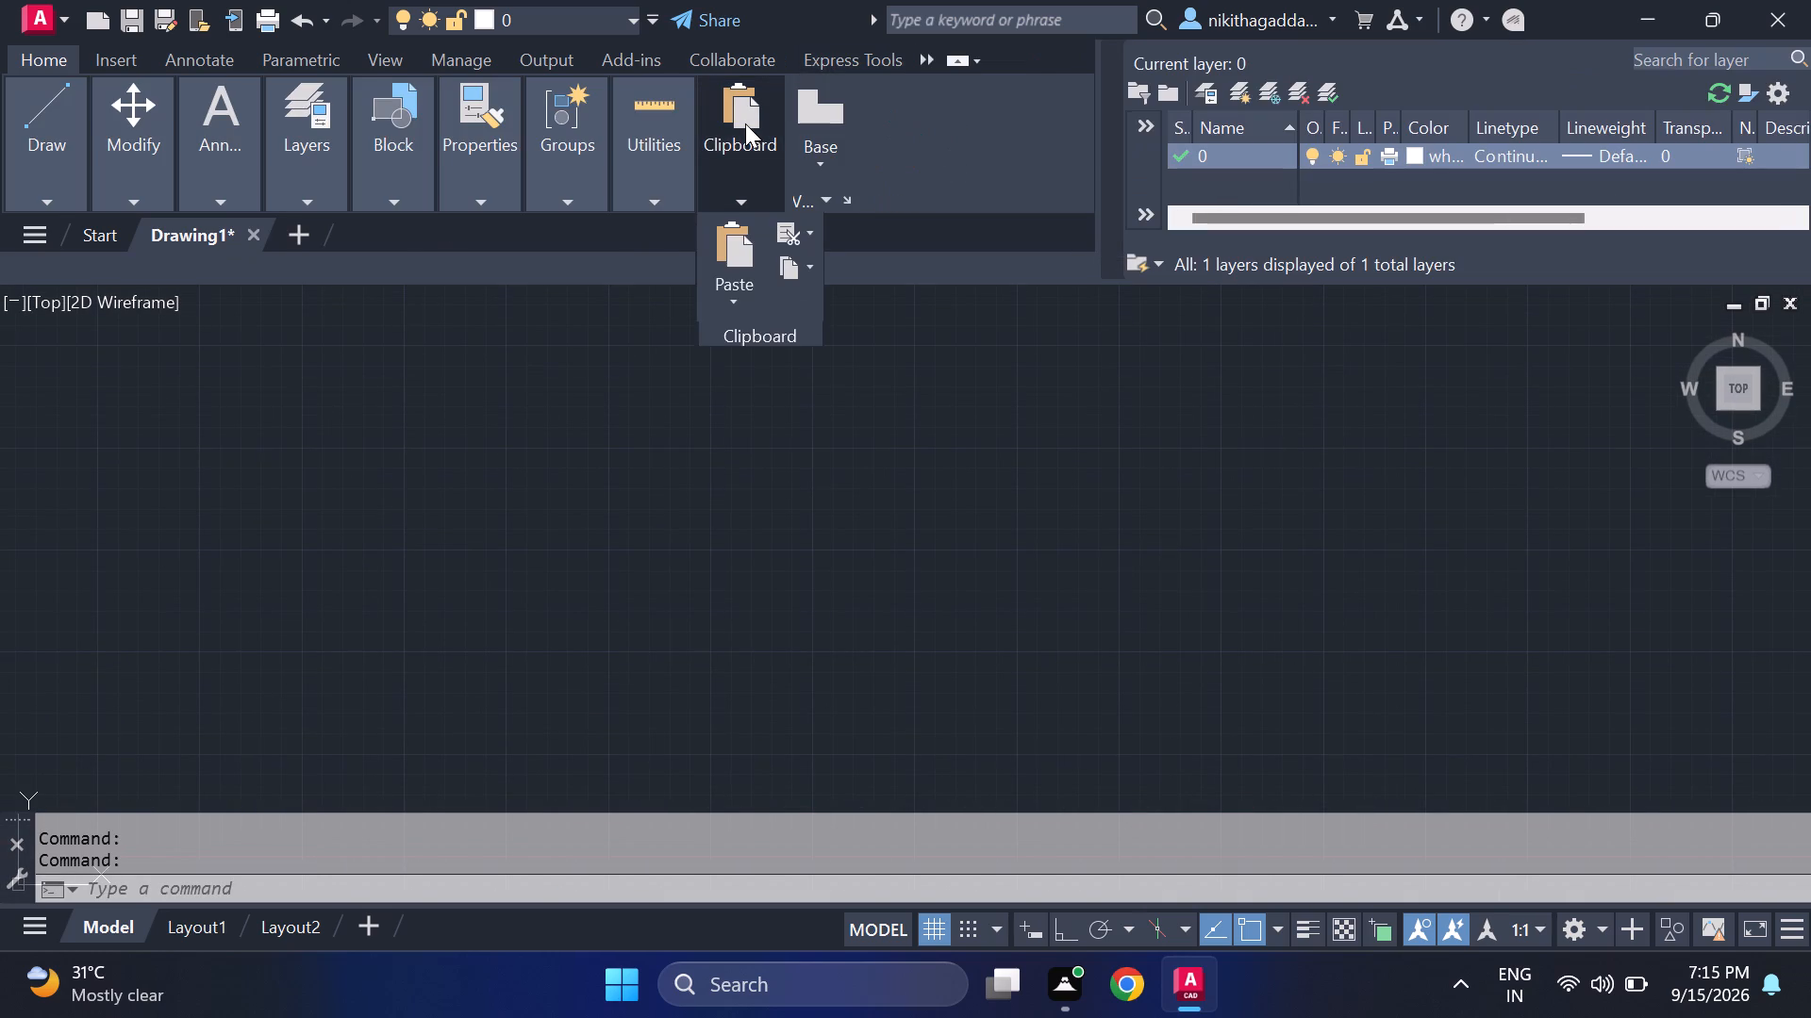
pyautogui.click(1240, 93)
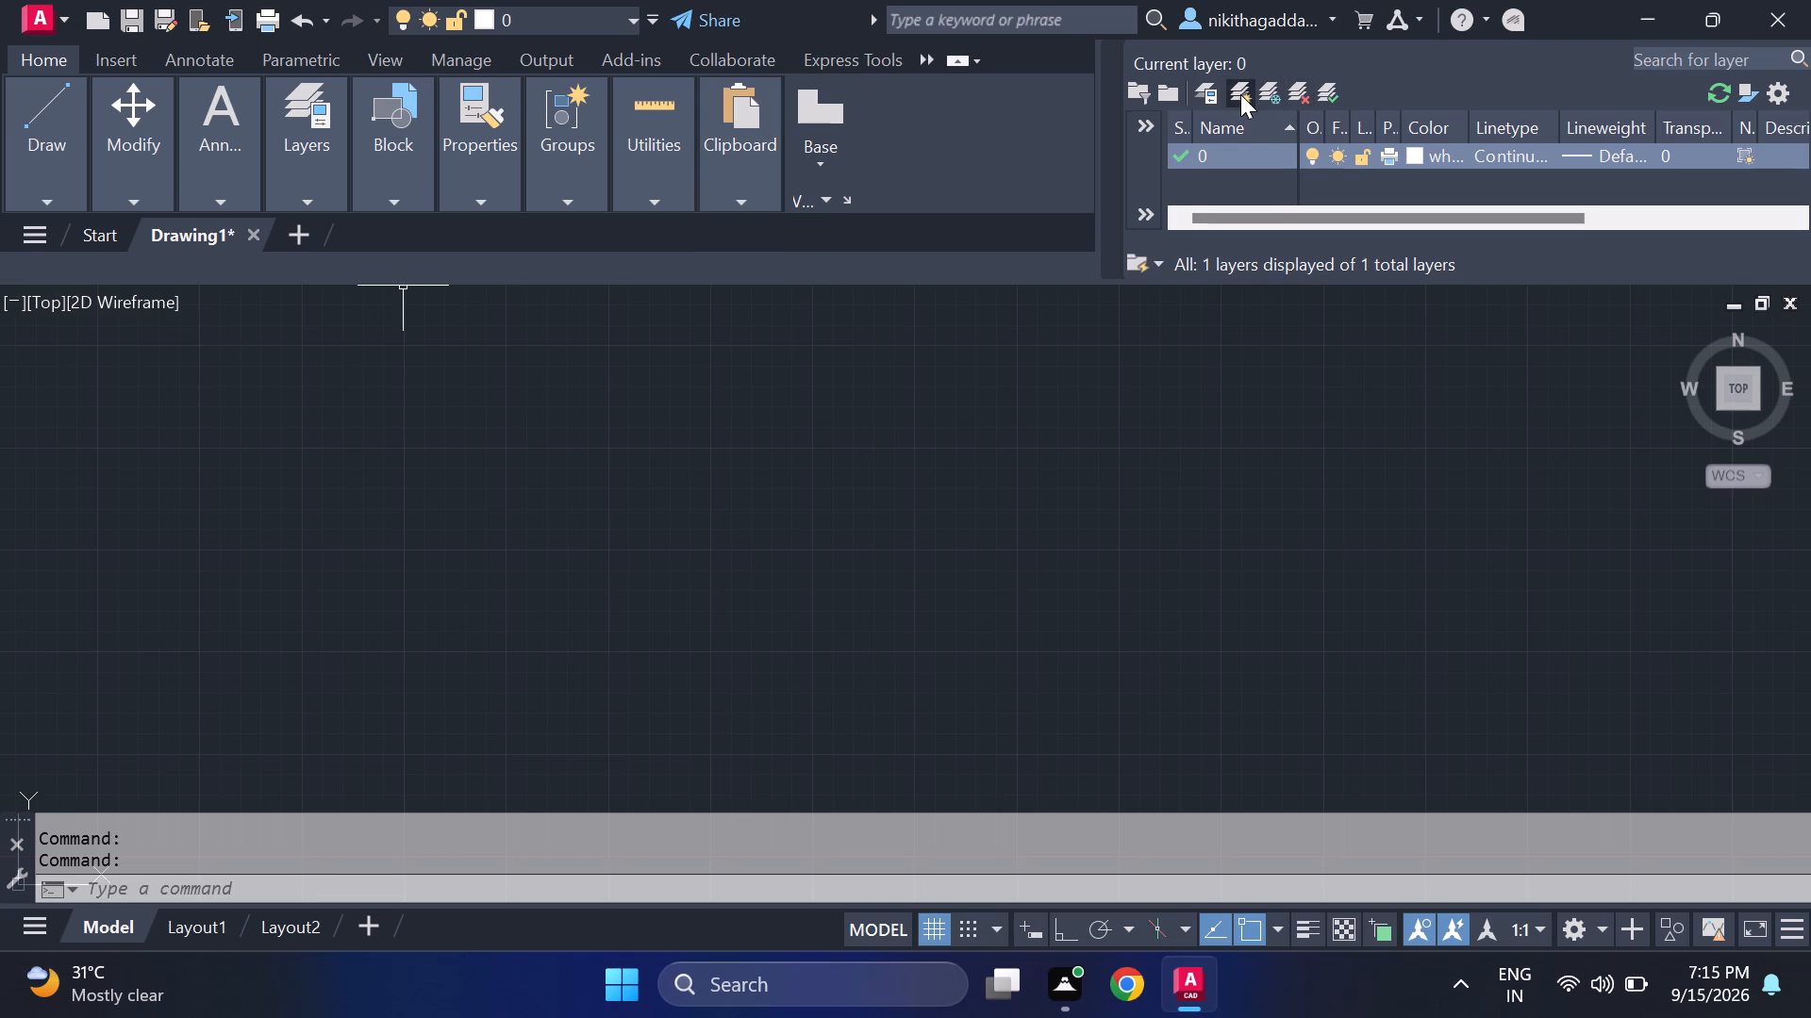
pyautogui.press('BackSpace')
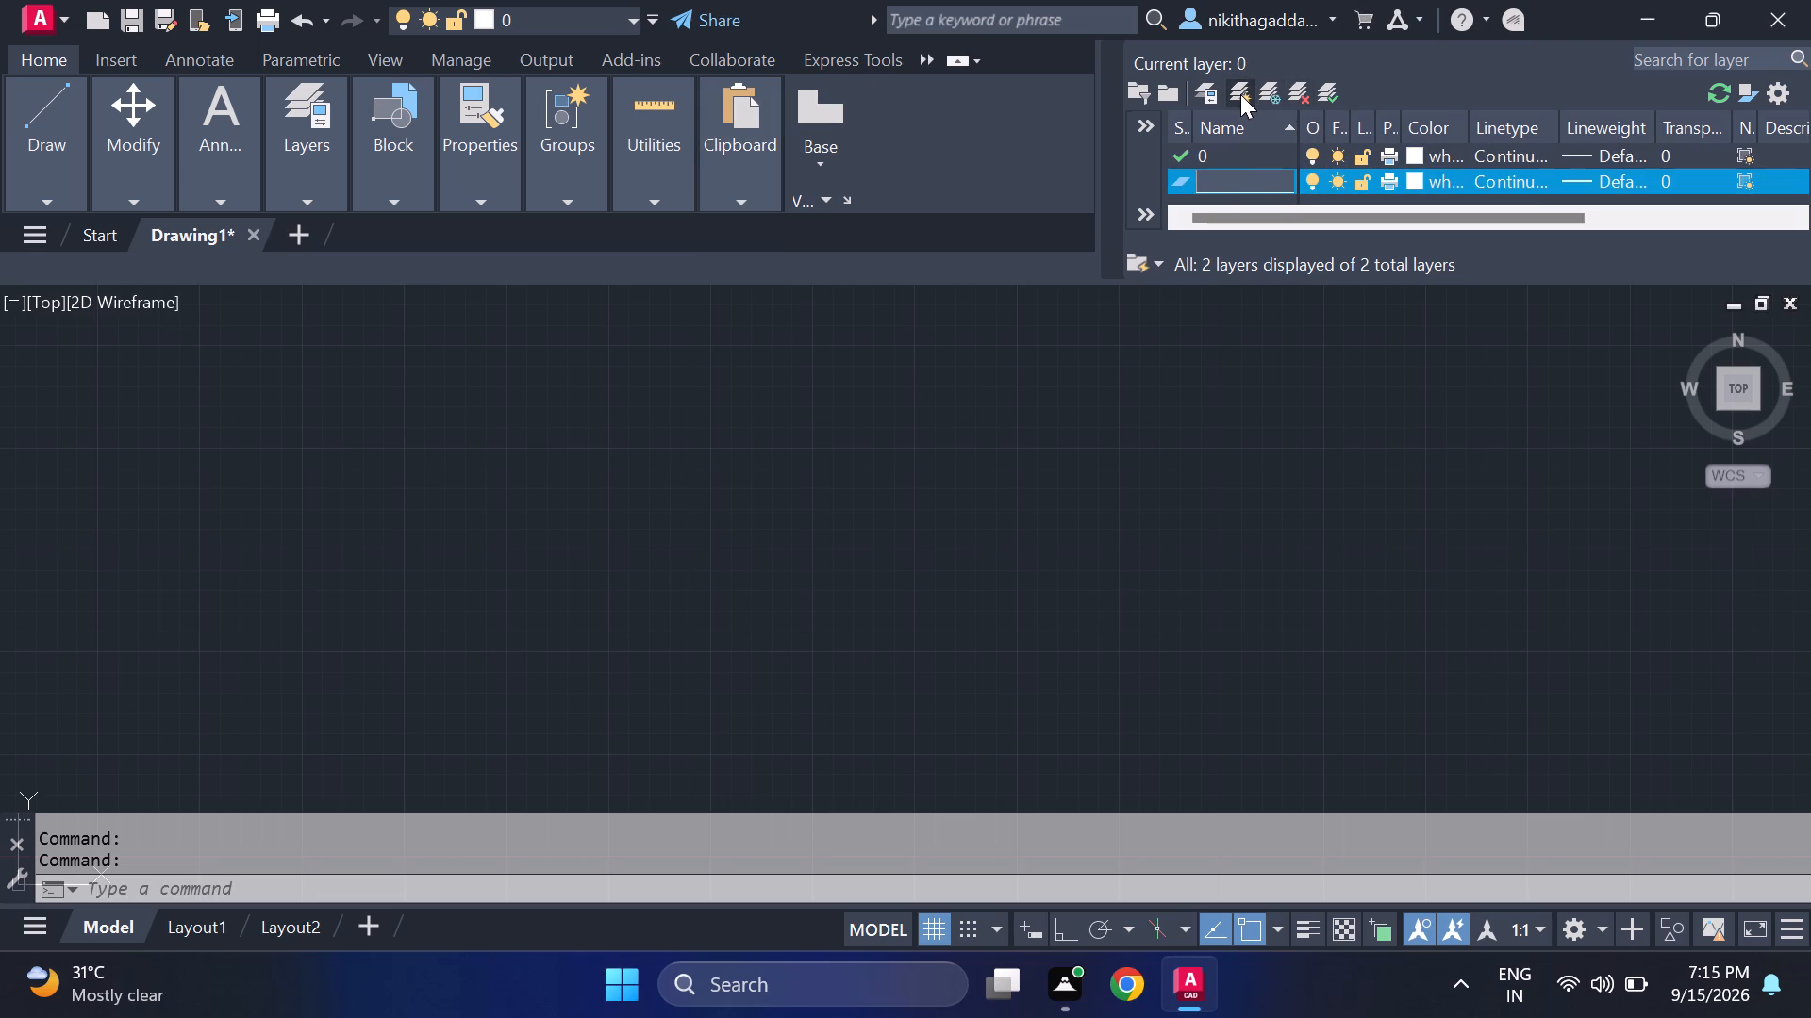
pyautogui.write('hatch')
pyautogui.press('Return')
# Add two more layers named walls and text.
pyautogui.click(1240, 94)
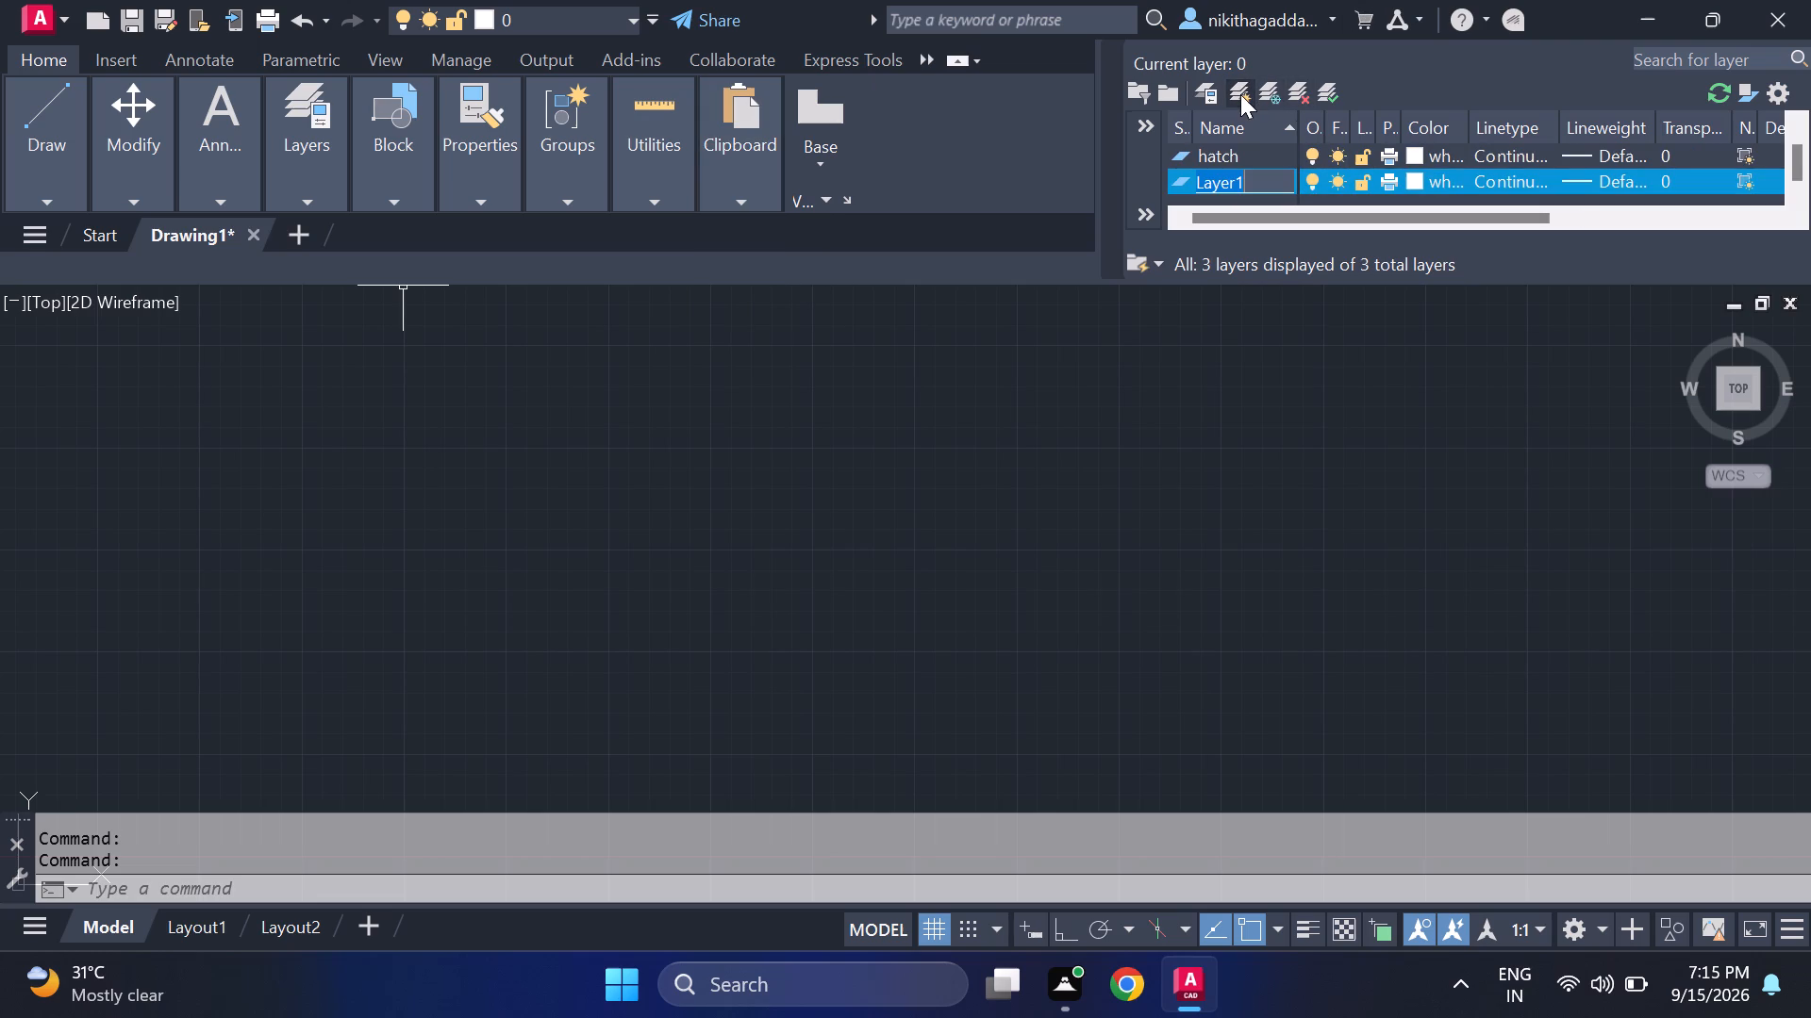
pyautogui.press('BackSpace')
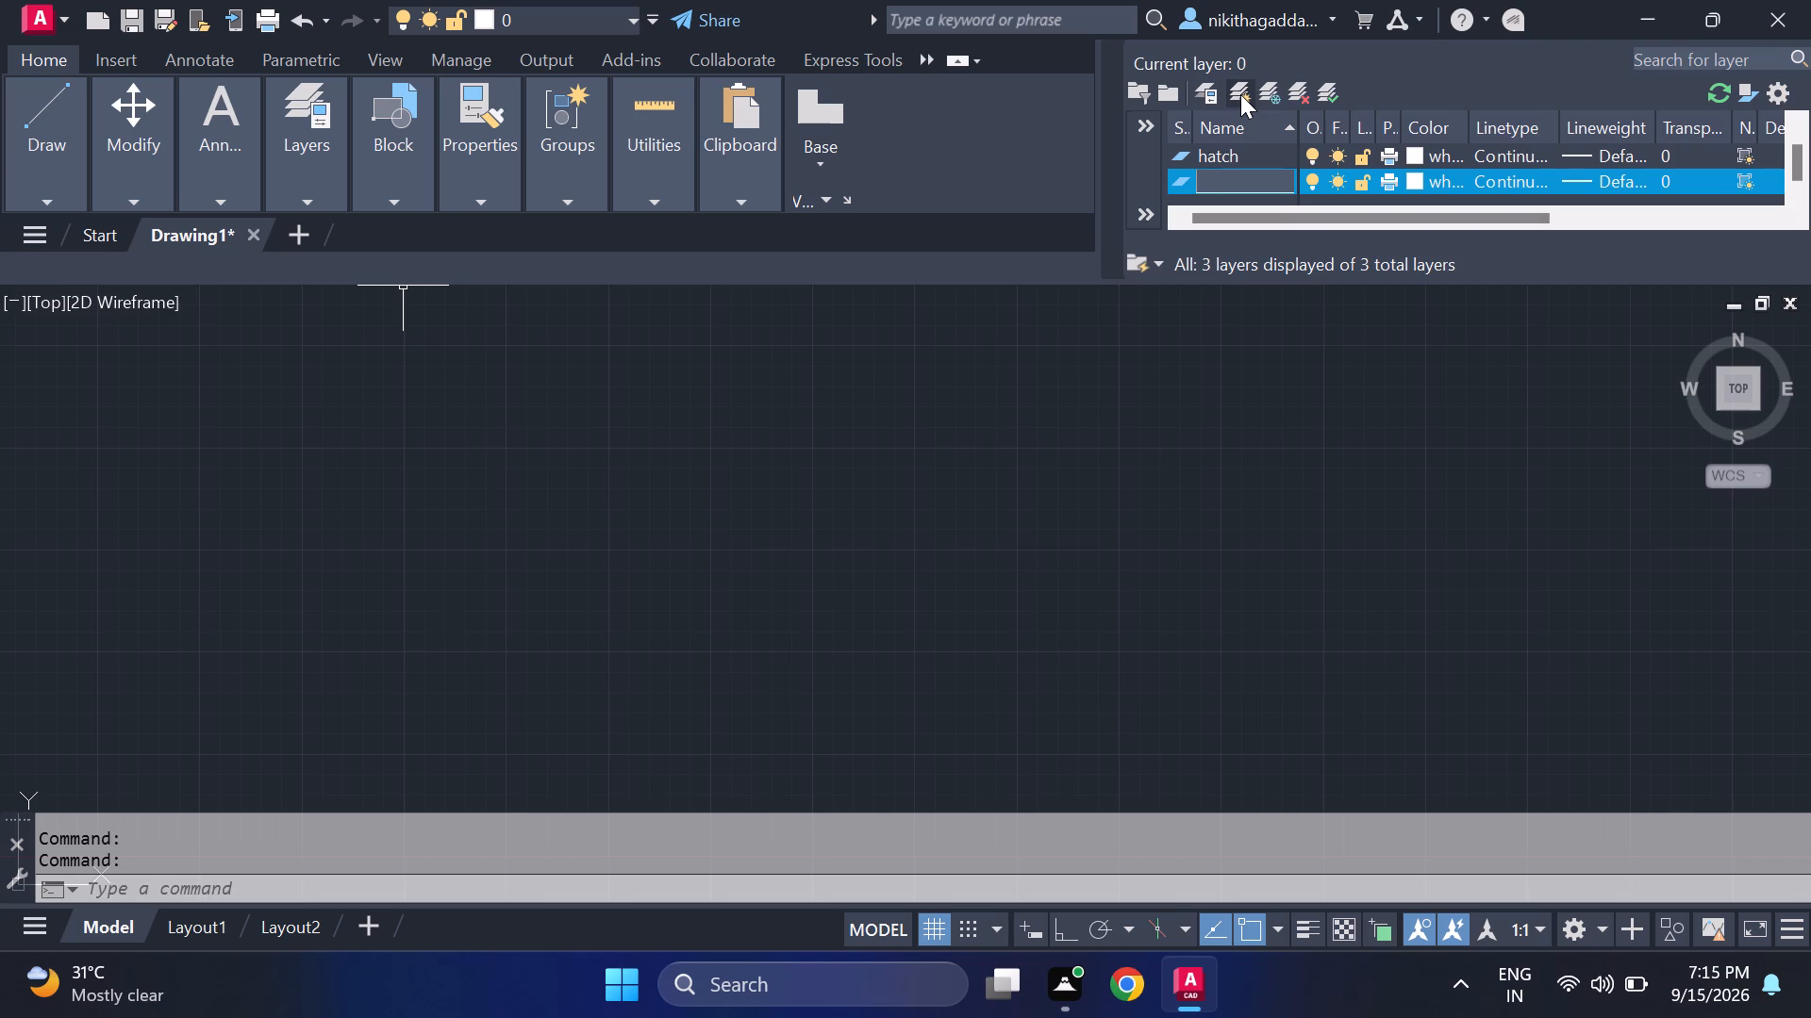
pyautogui.write('walls')
pyautogui.press('Return')
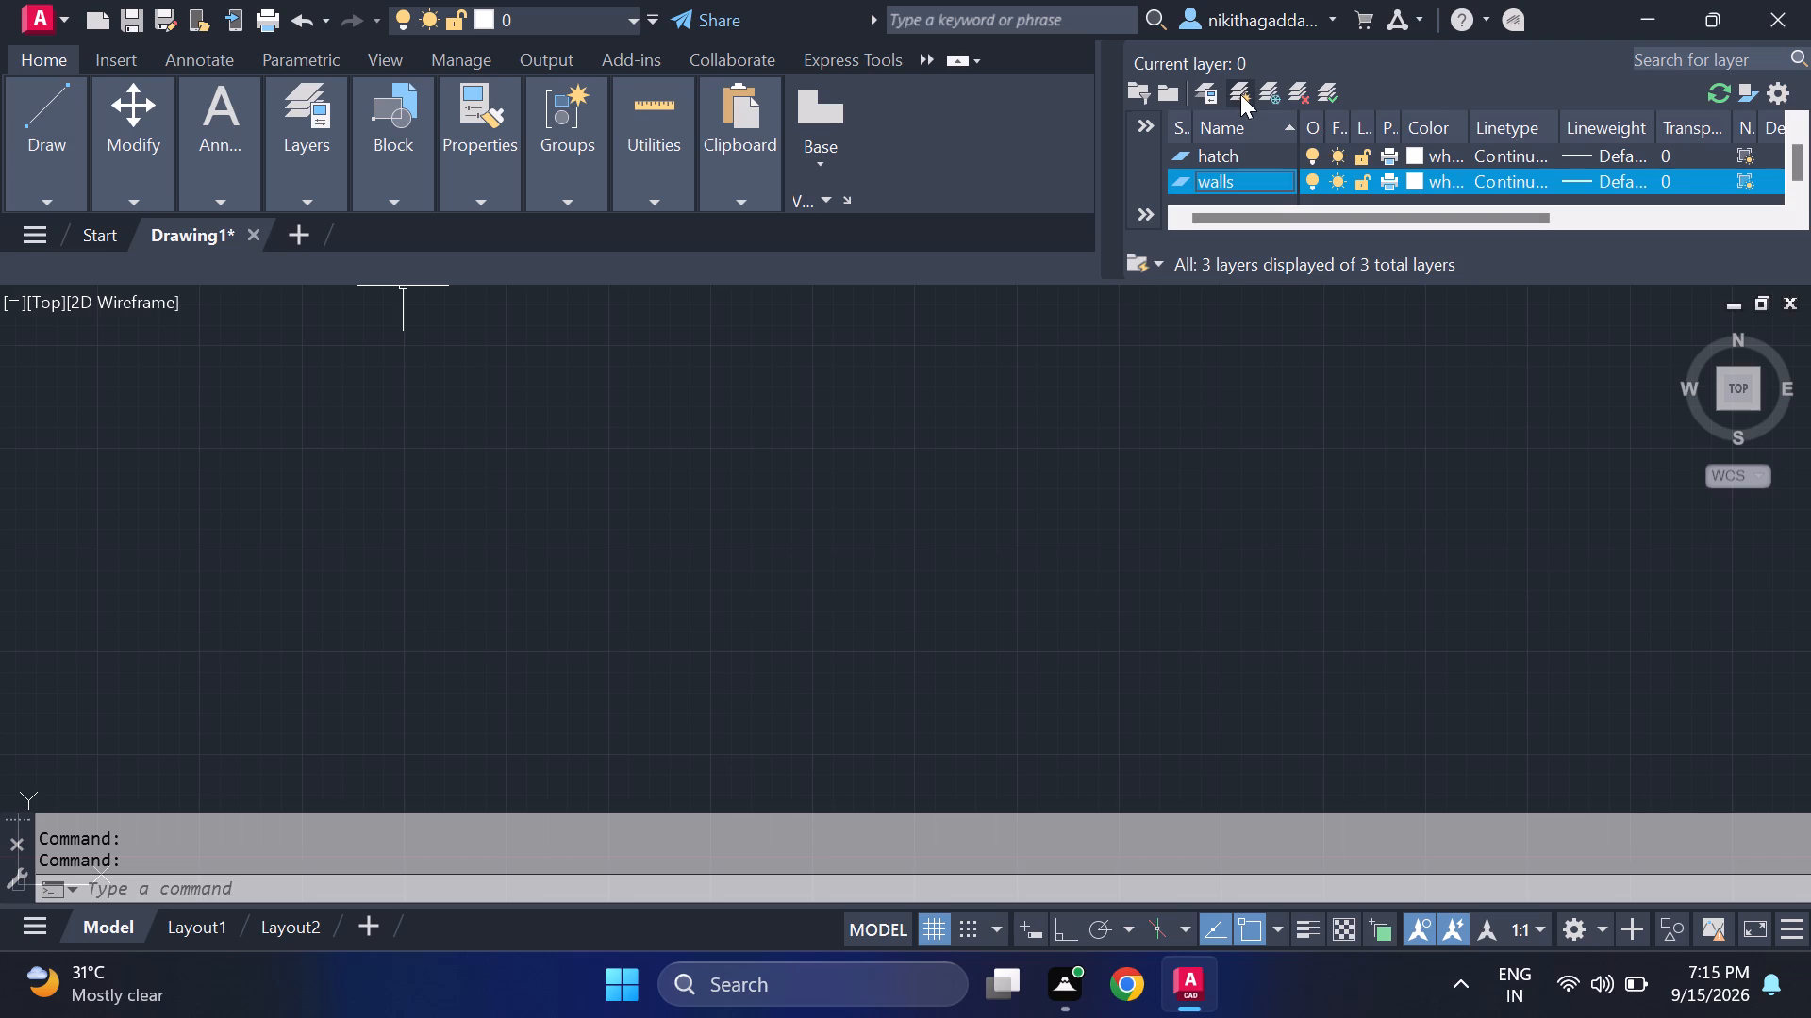
pyautogui.click(1240, 94)
pyautogui.press('BackSpace')
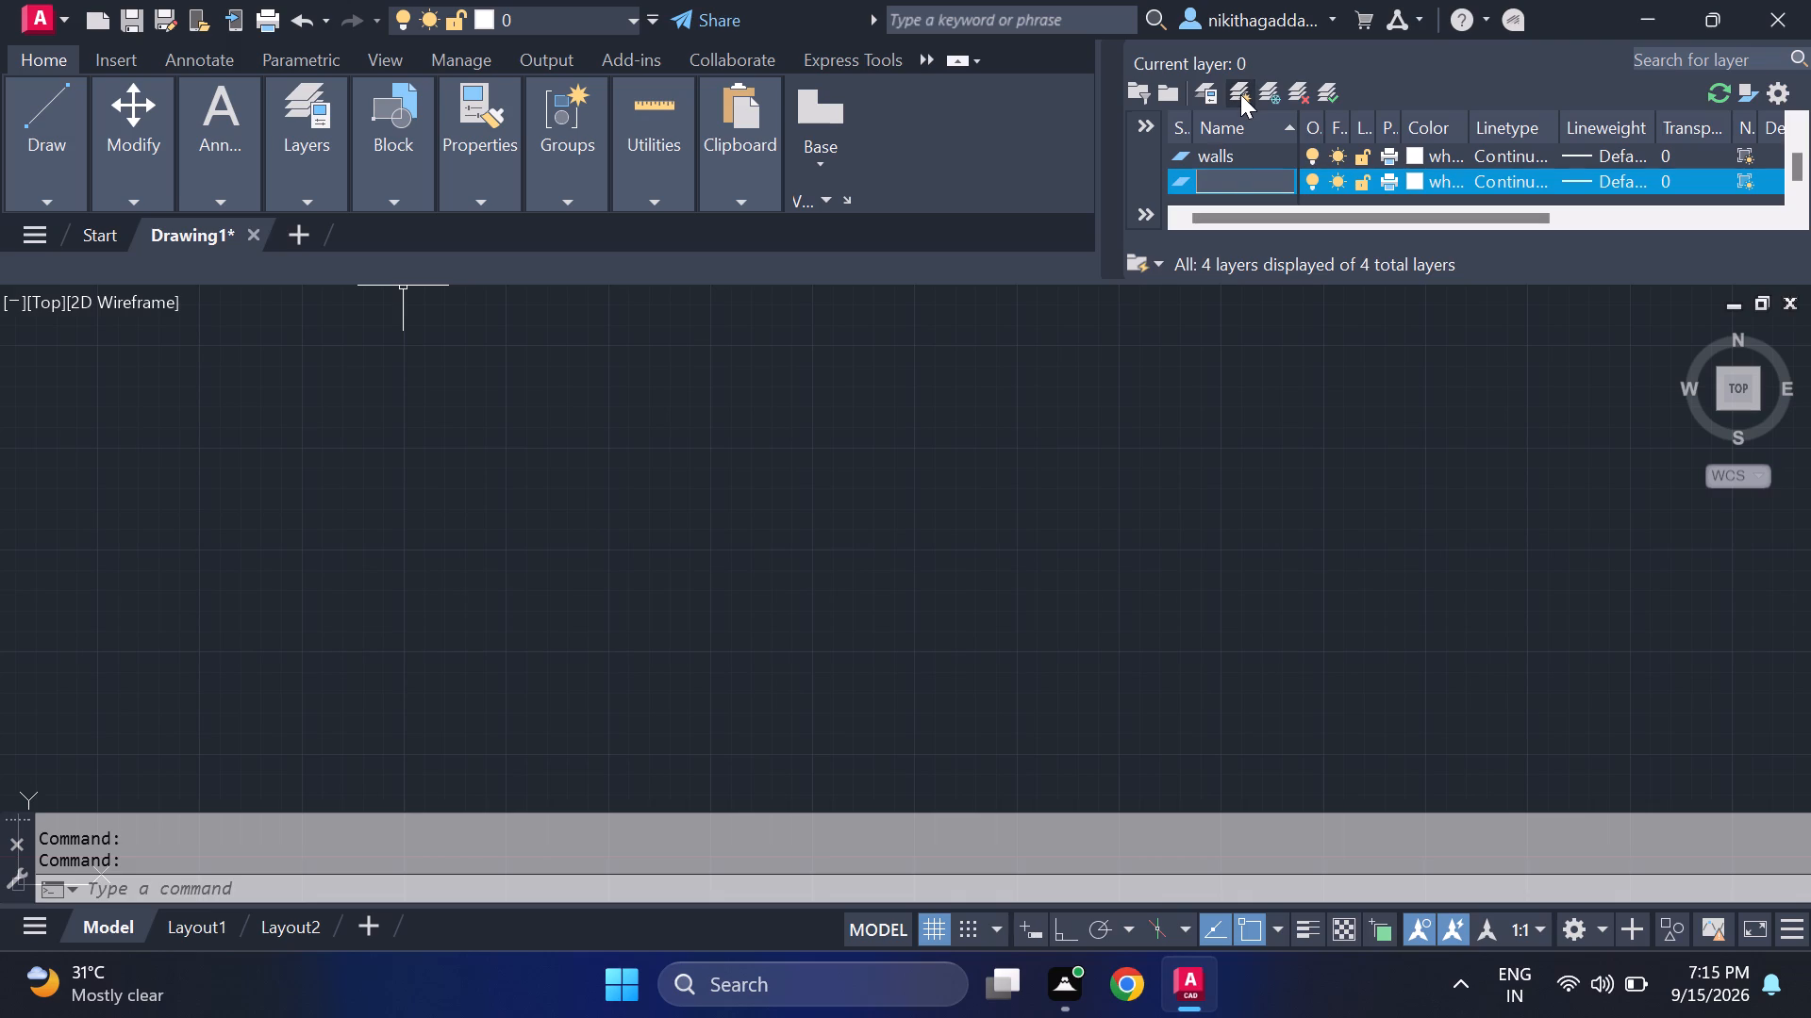
pyautogui.write('text')
pyautogui.press('Return')
# Make the walls layer current, set its colour to grey index 253, and close the layer properties.
pyautogui.click(1249, 153)
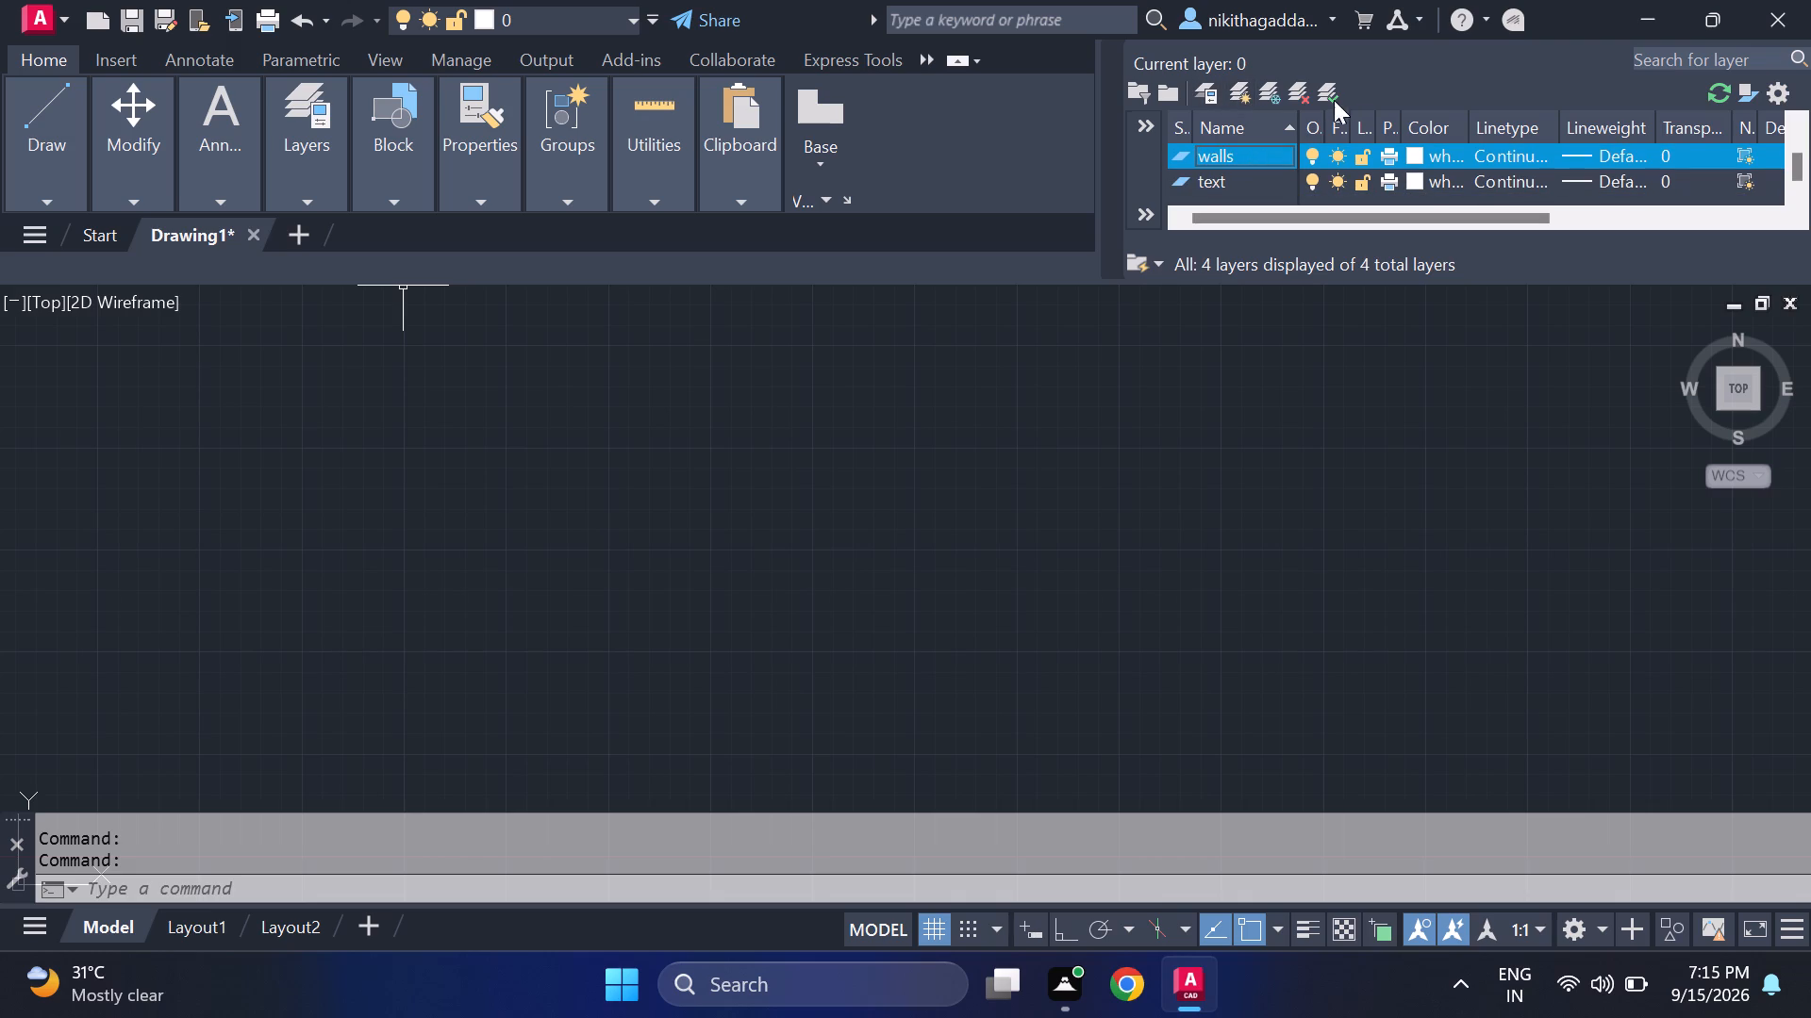
pyautogui.click(1316, 88)
pyautogui.click(1417, 156)
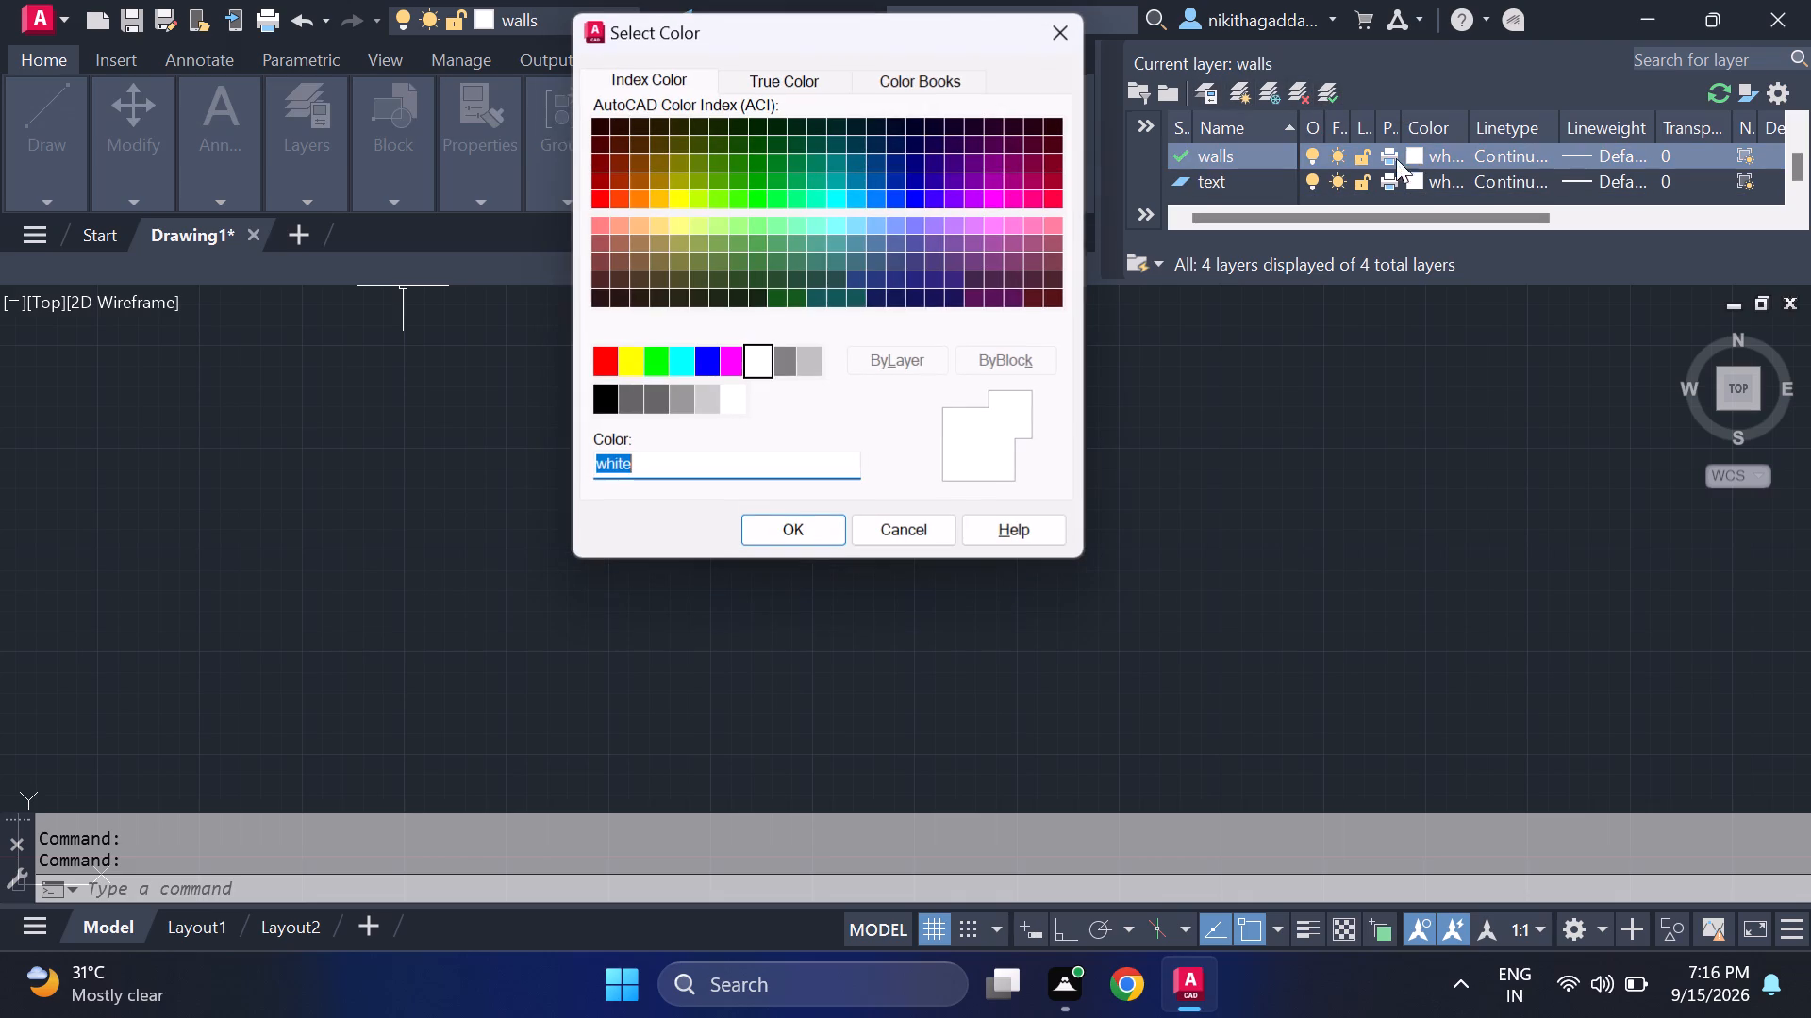
pyautogui.click(685, 403)
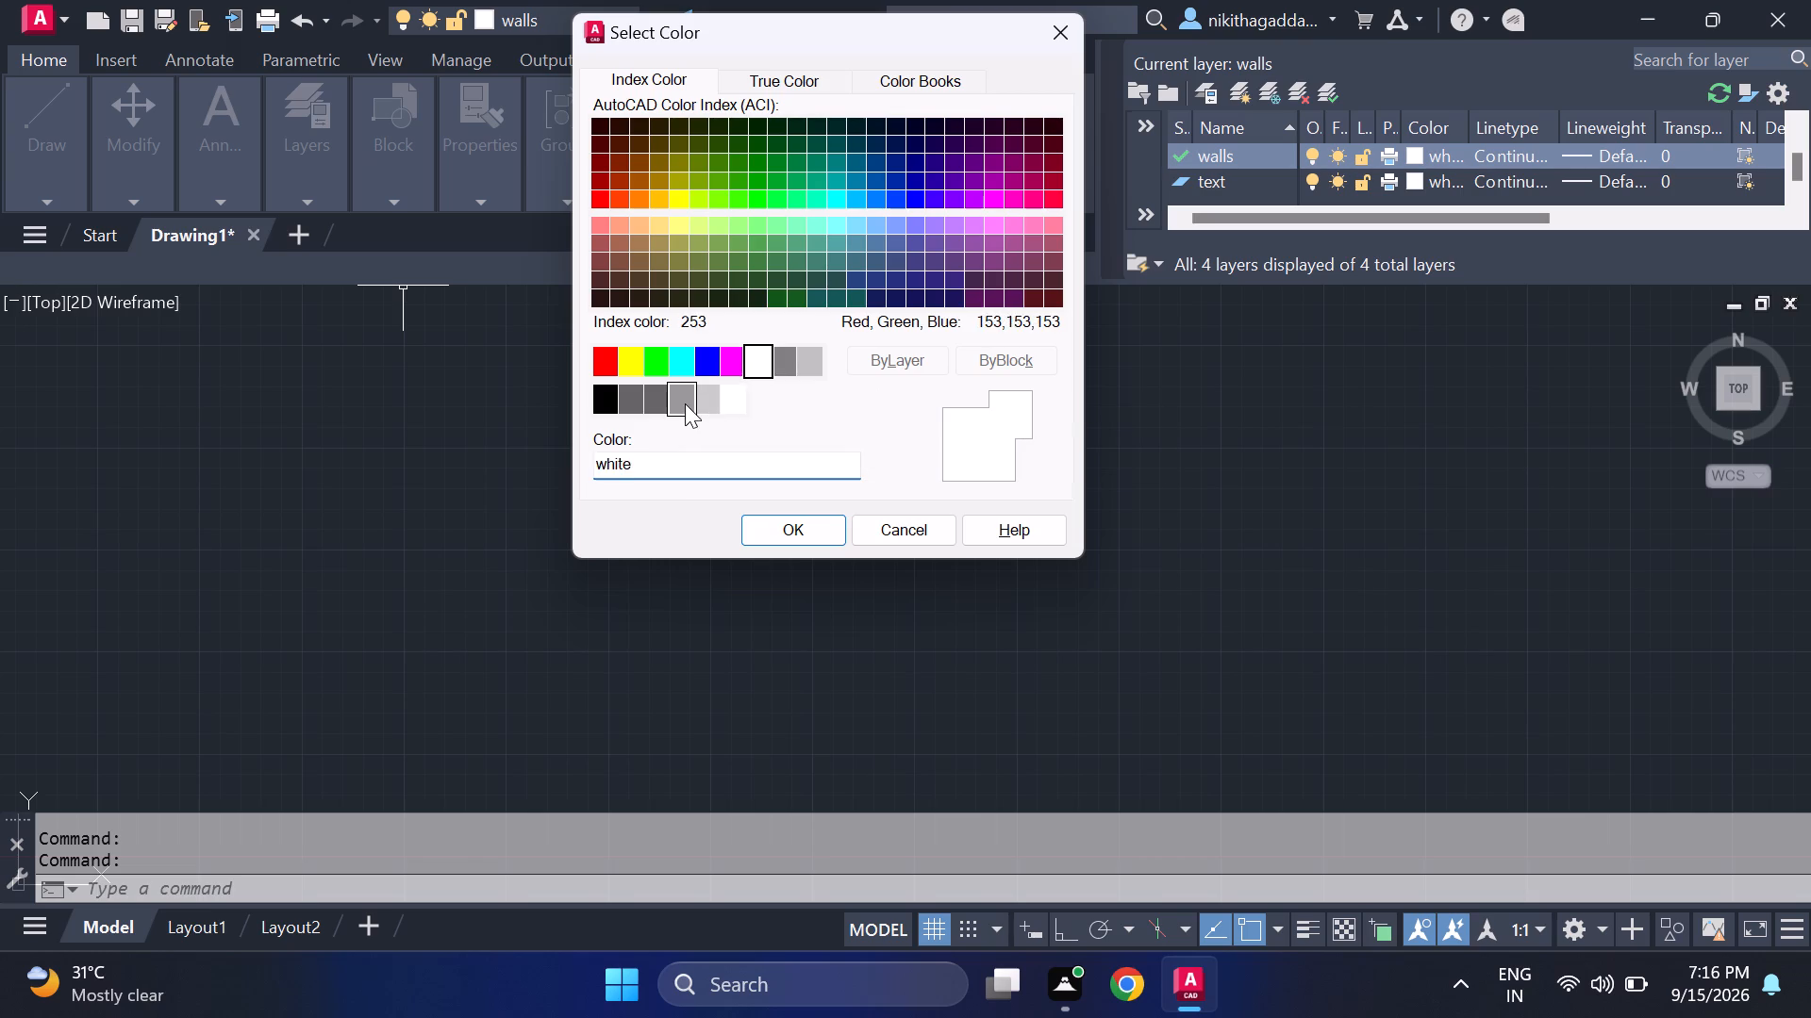
pyautogui.click(786, 533)
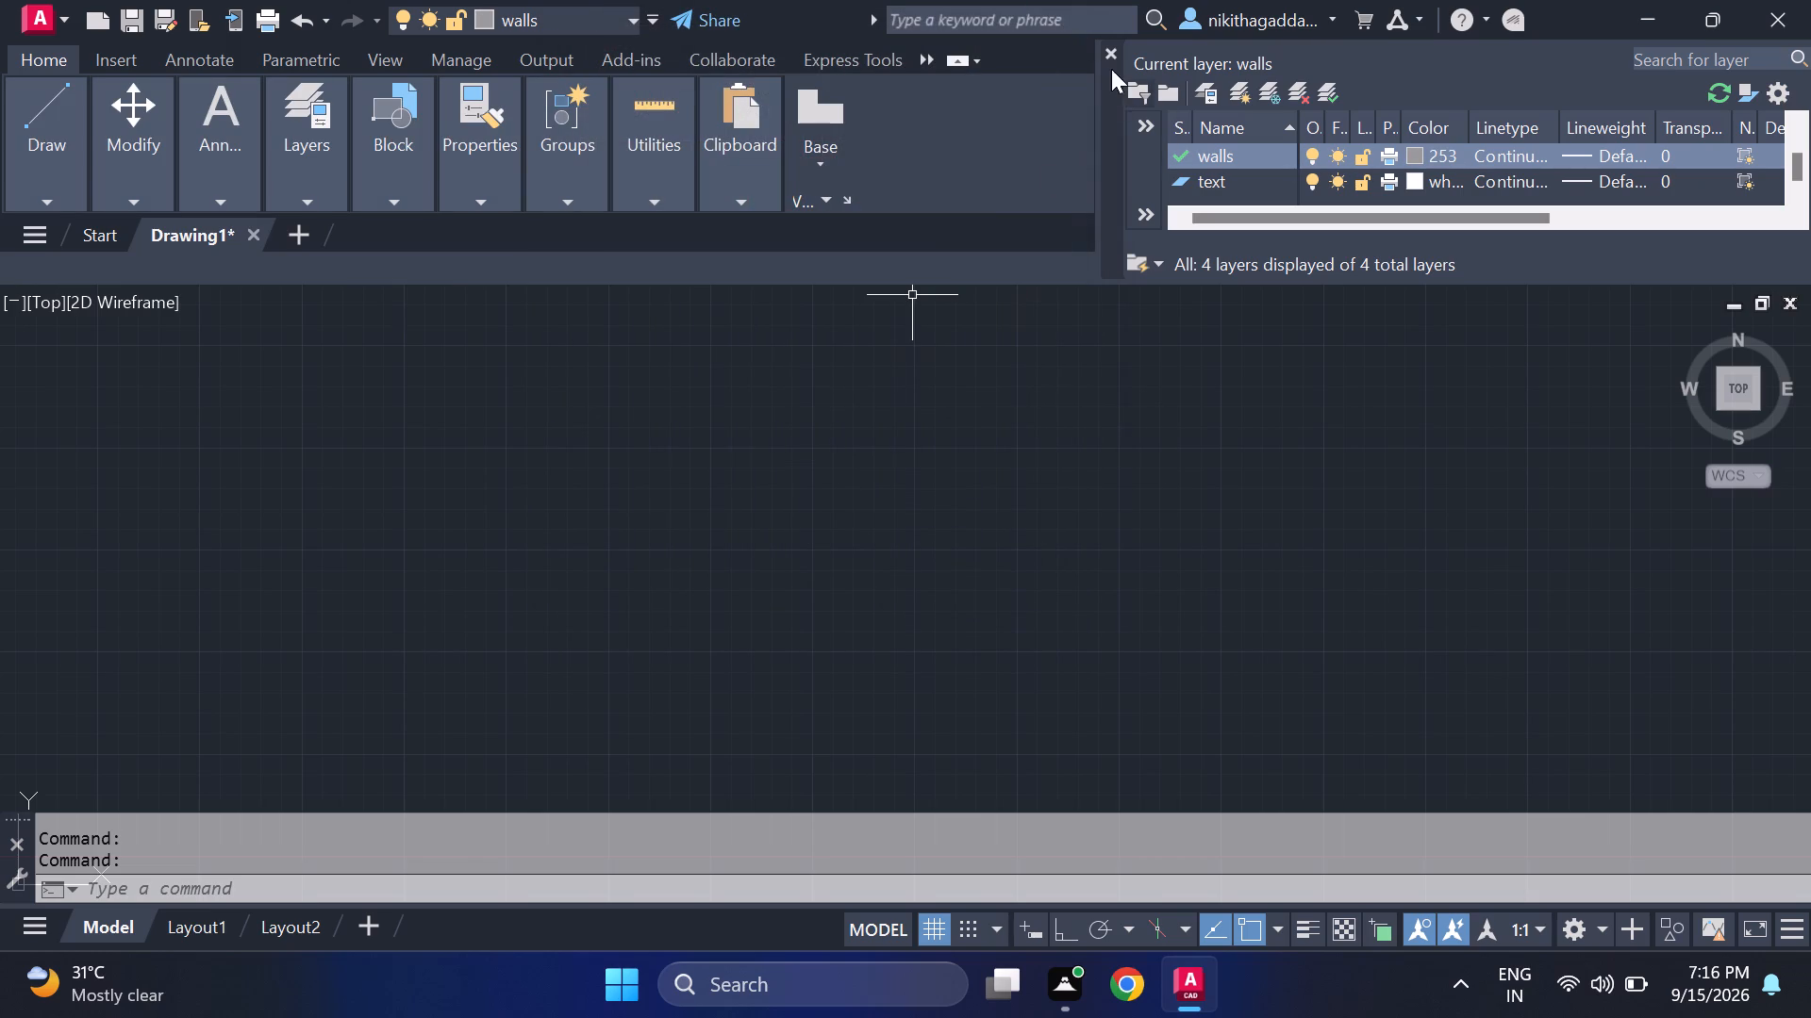
pyautogui.click(1113, 51)
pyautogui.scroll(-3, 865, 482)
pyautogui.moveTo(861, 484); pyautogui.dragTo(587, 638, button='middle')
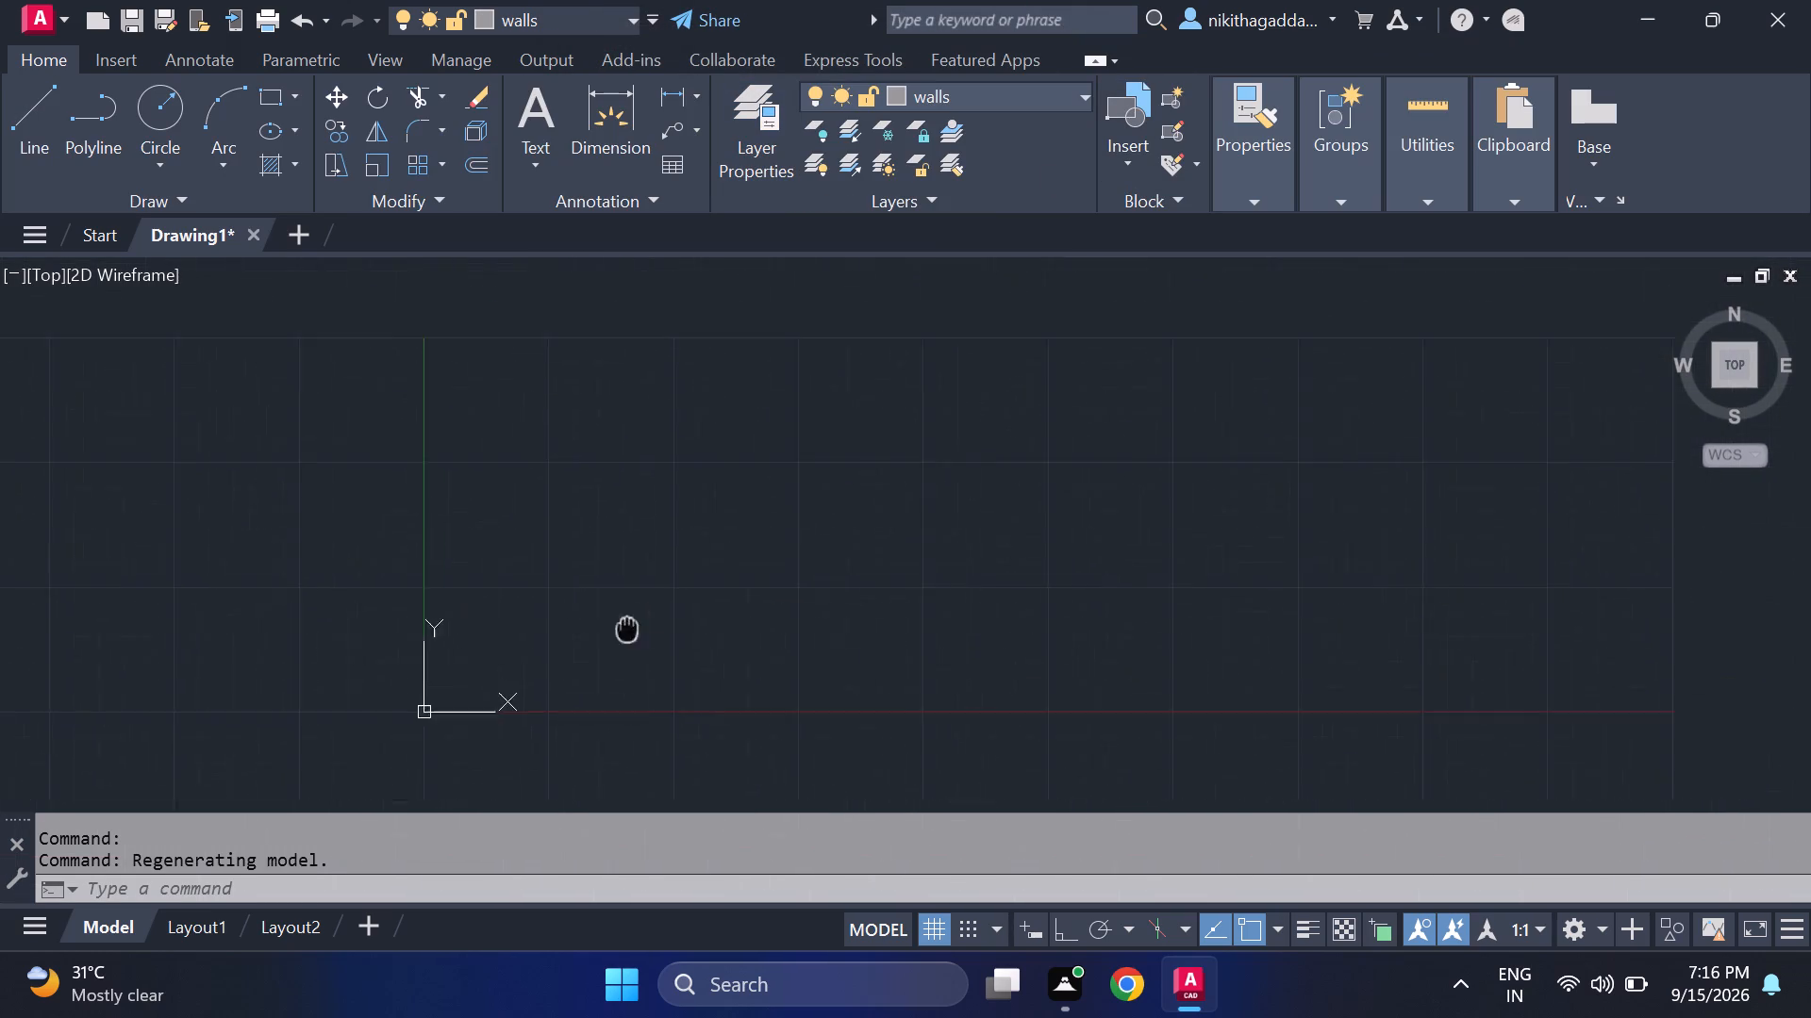
# Draw a 35' horizontal line on the walls layer with Ortho turned on, as the square outline's top side.
pyautogui.moveTo(587, 638); pyautogui.dragTo(245, 719, button='middle')
pyautogui.press('l')
pyautogui.press('Return')
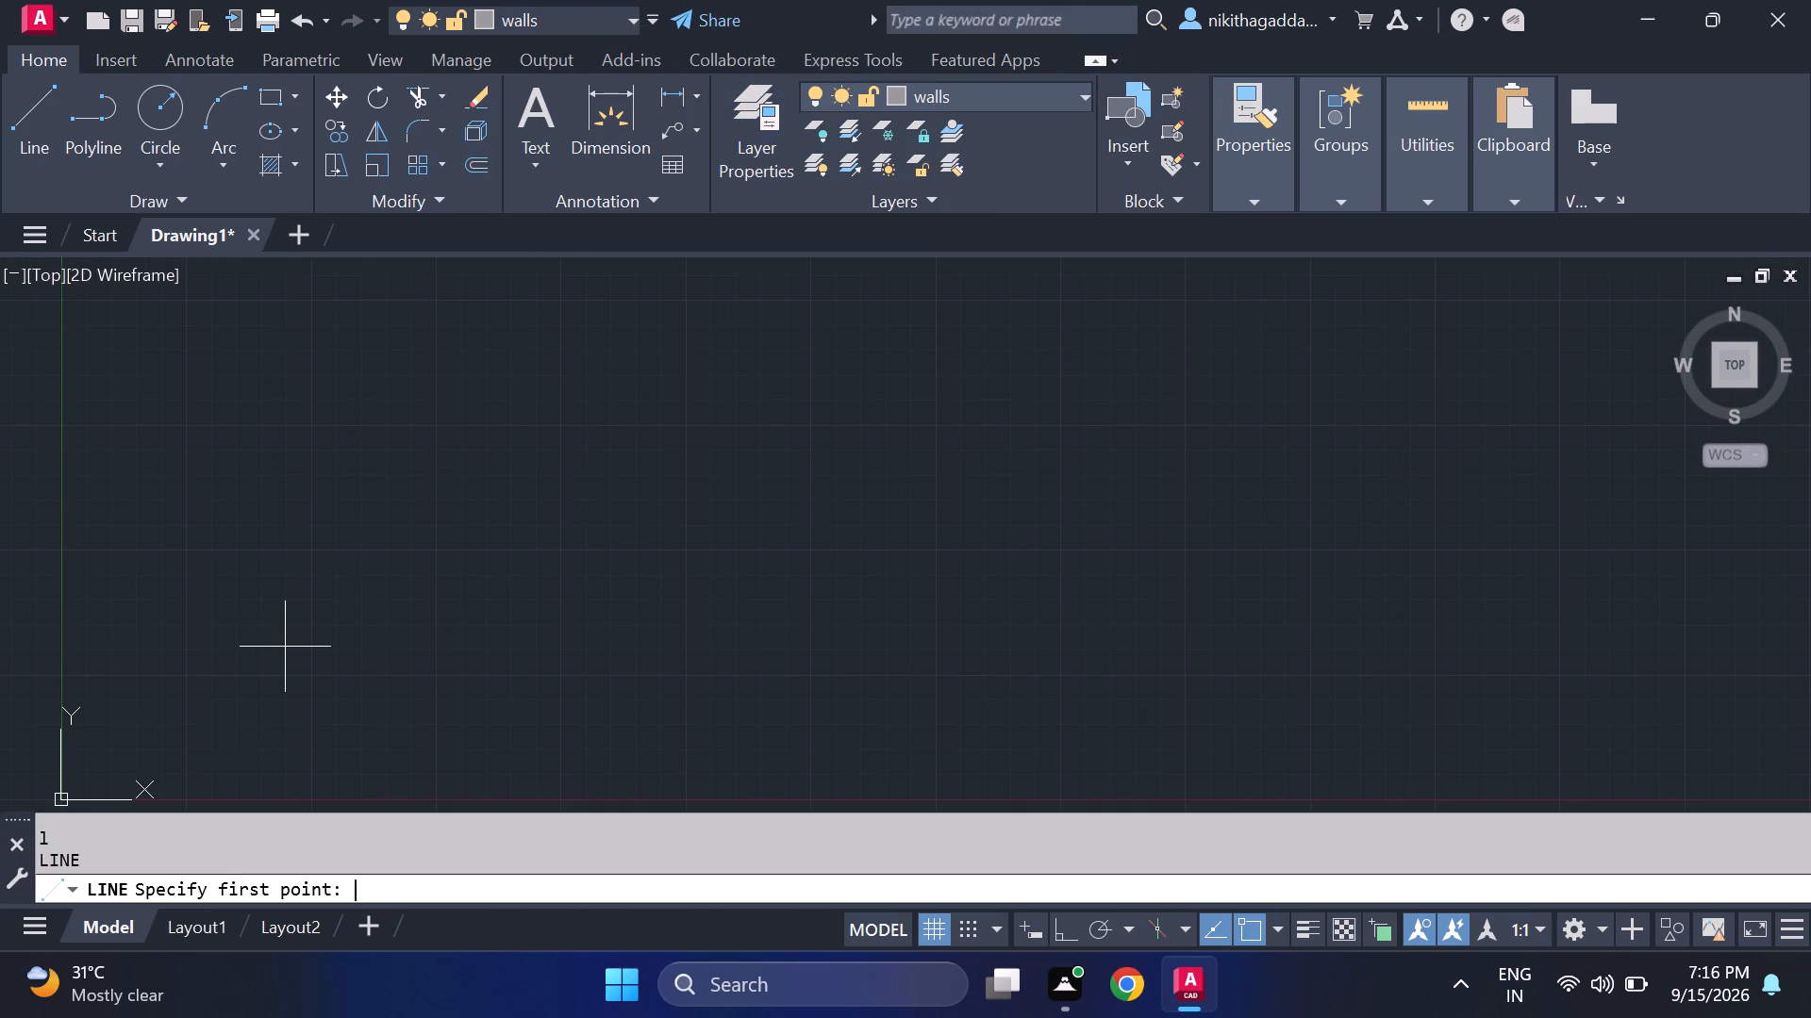
pyautogui.moveTo(301, 426); pyautogui.dragTo(309, 428)
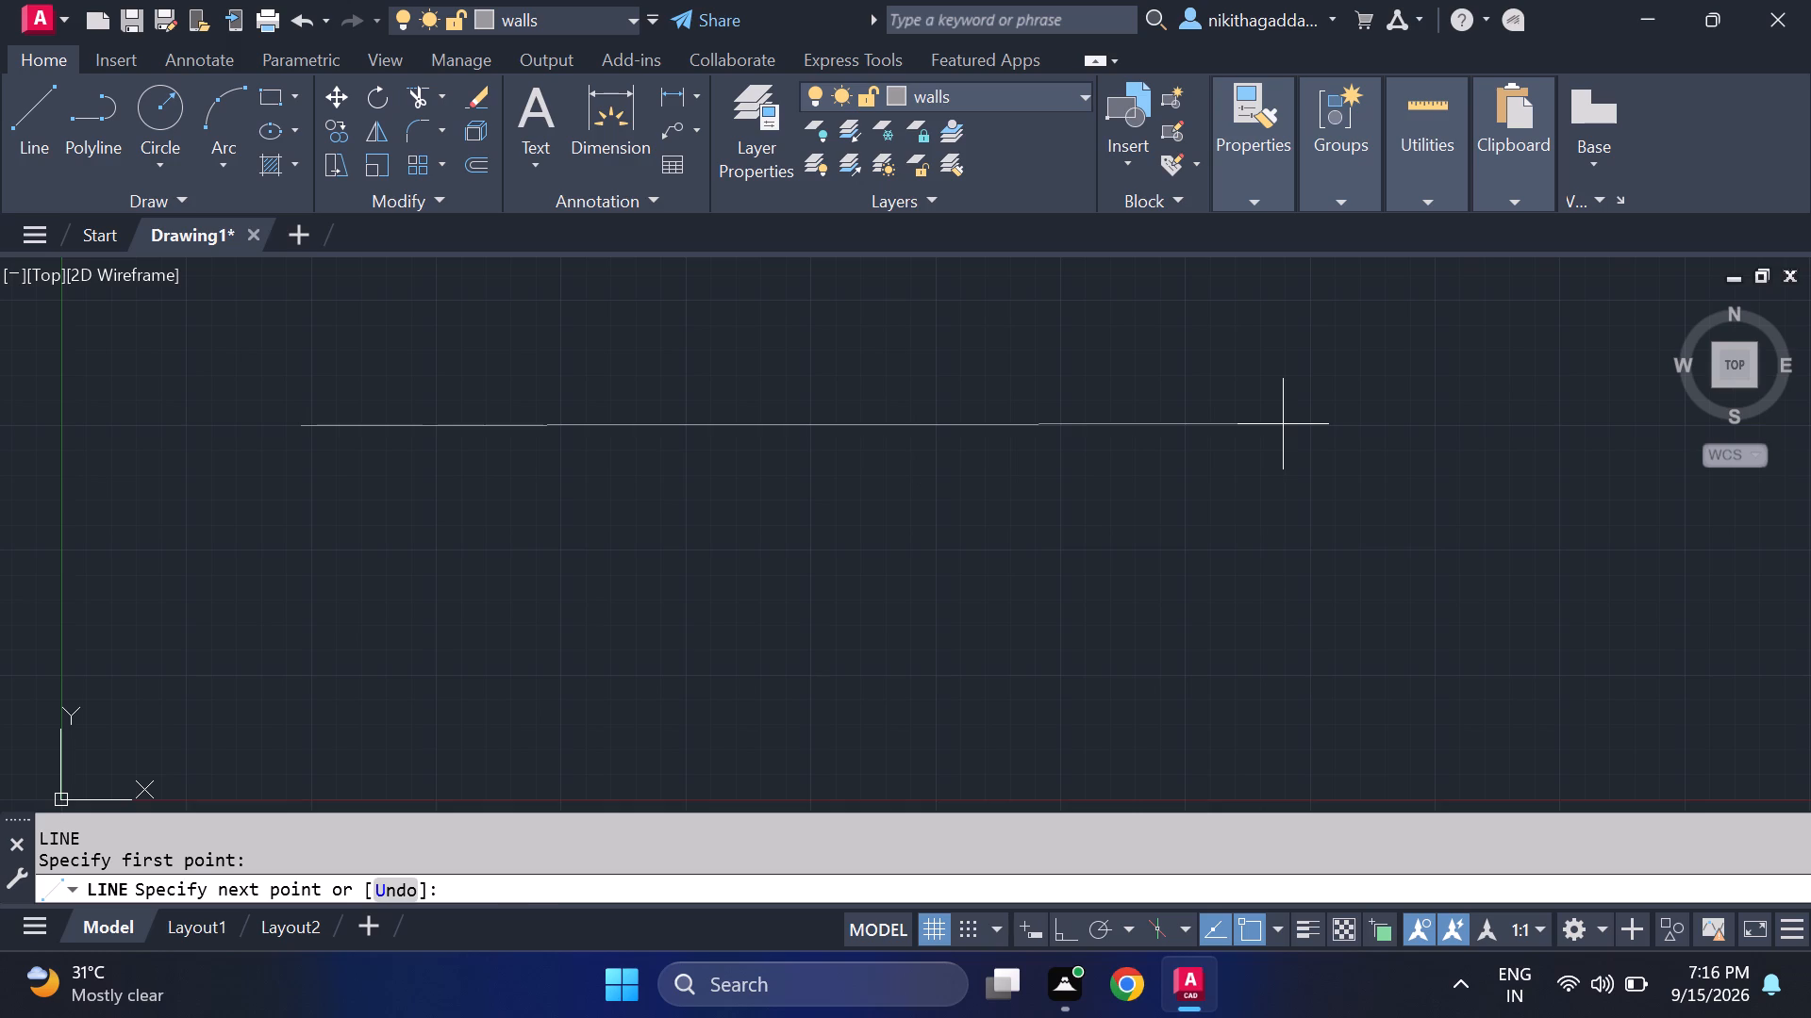
pyautogui.press('F8')
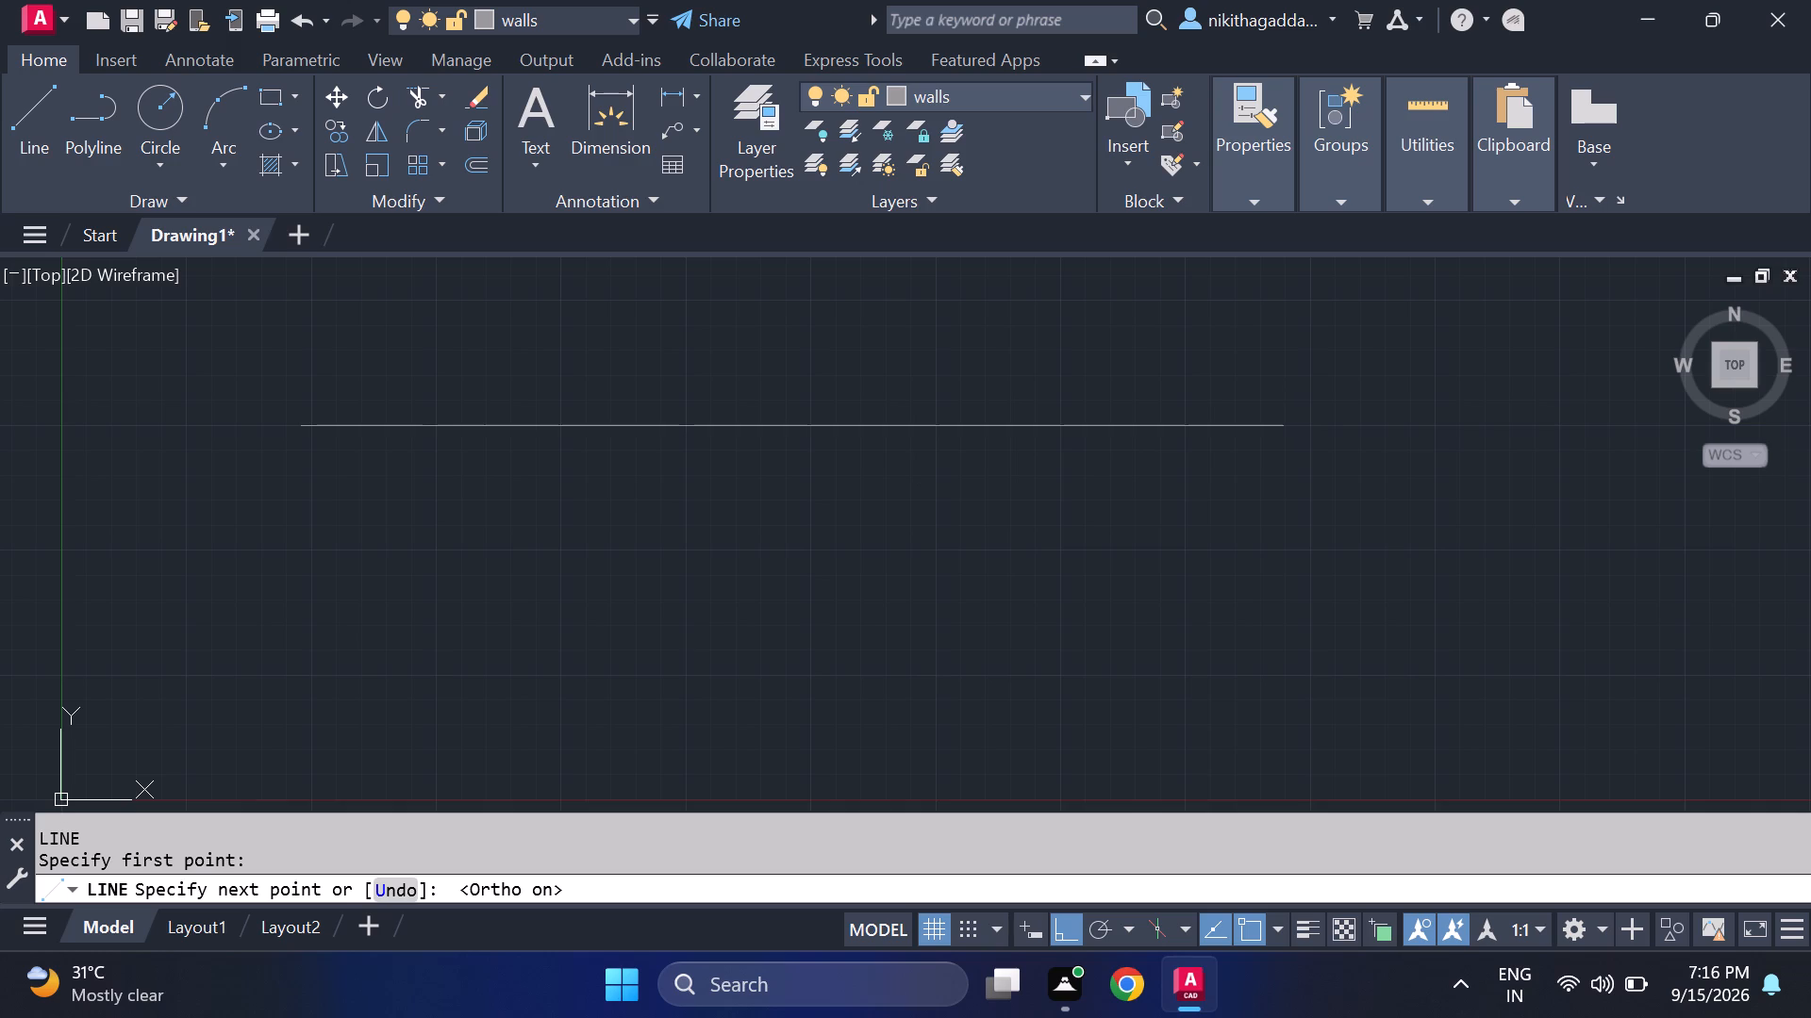
pyautogui.write('35')
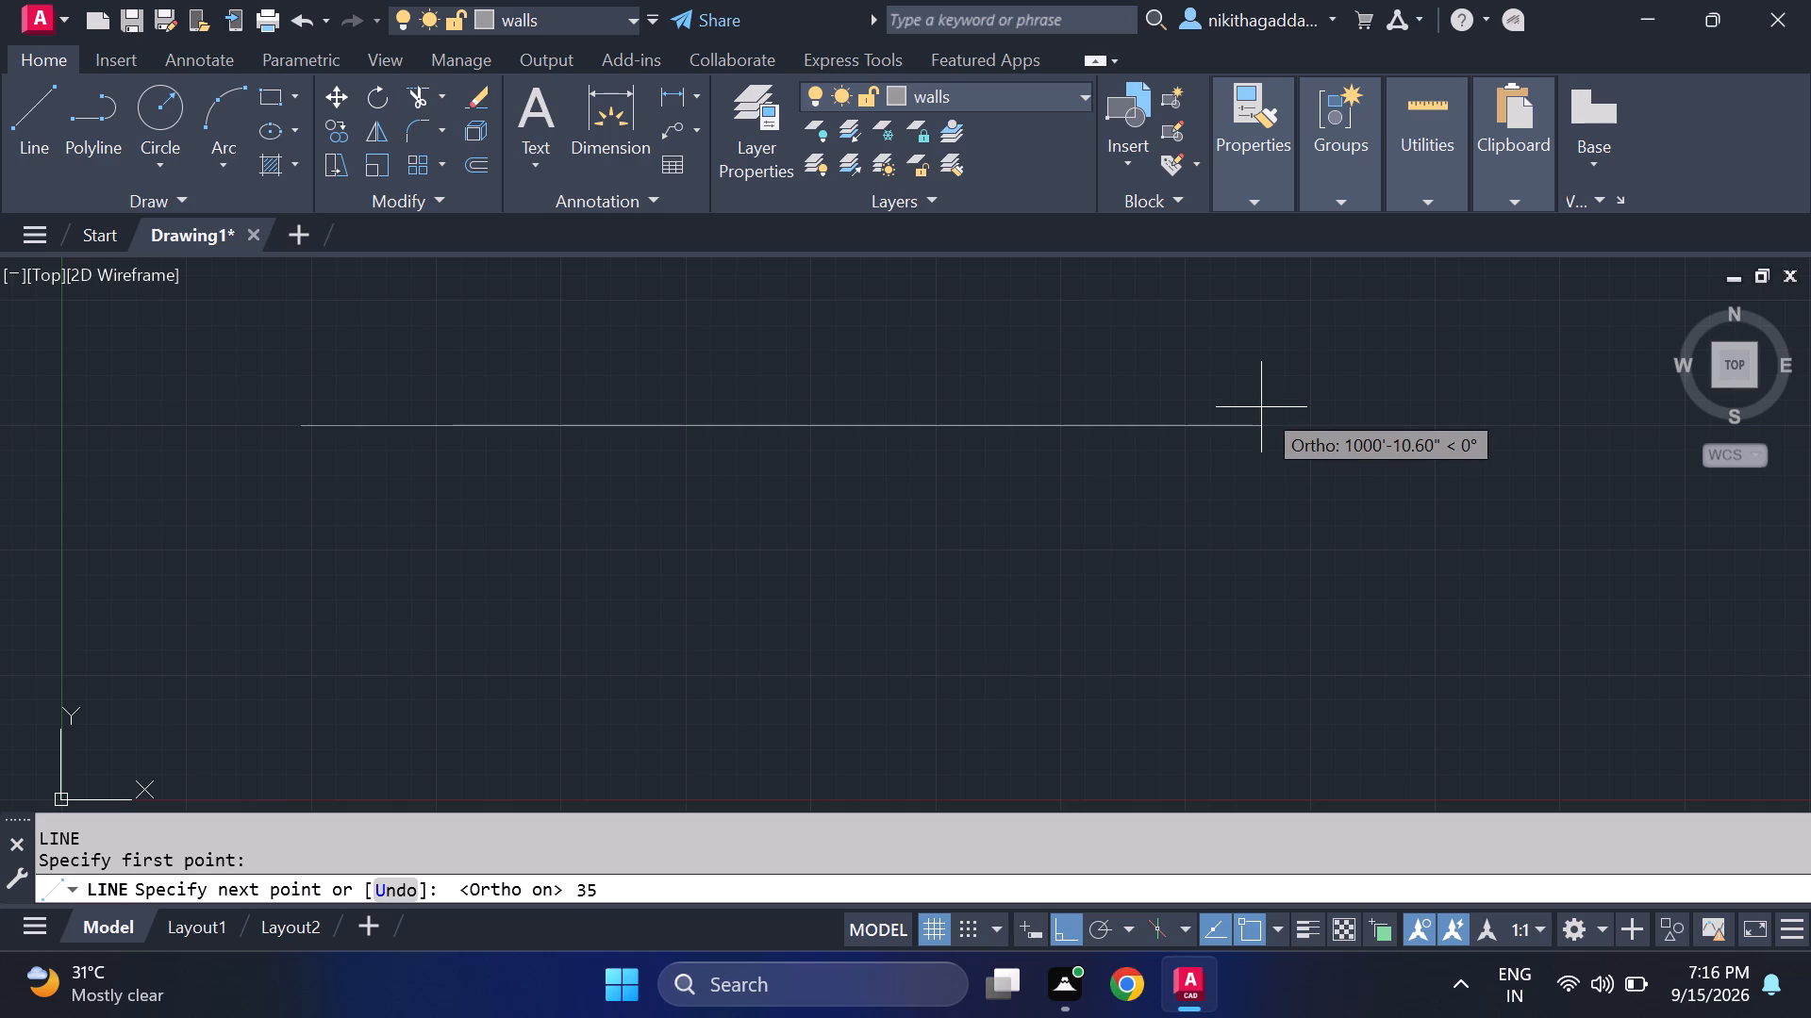
pyautogui.press("'")
pyautogui.press('Return')
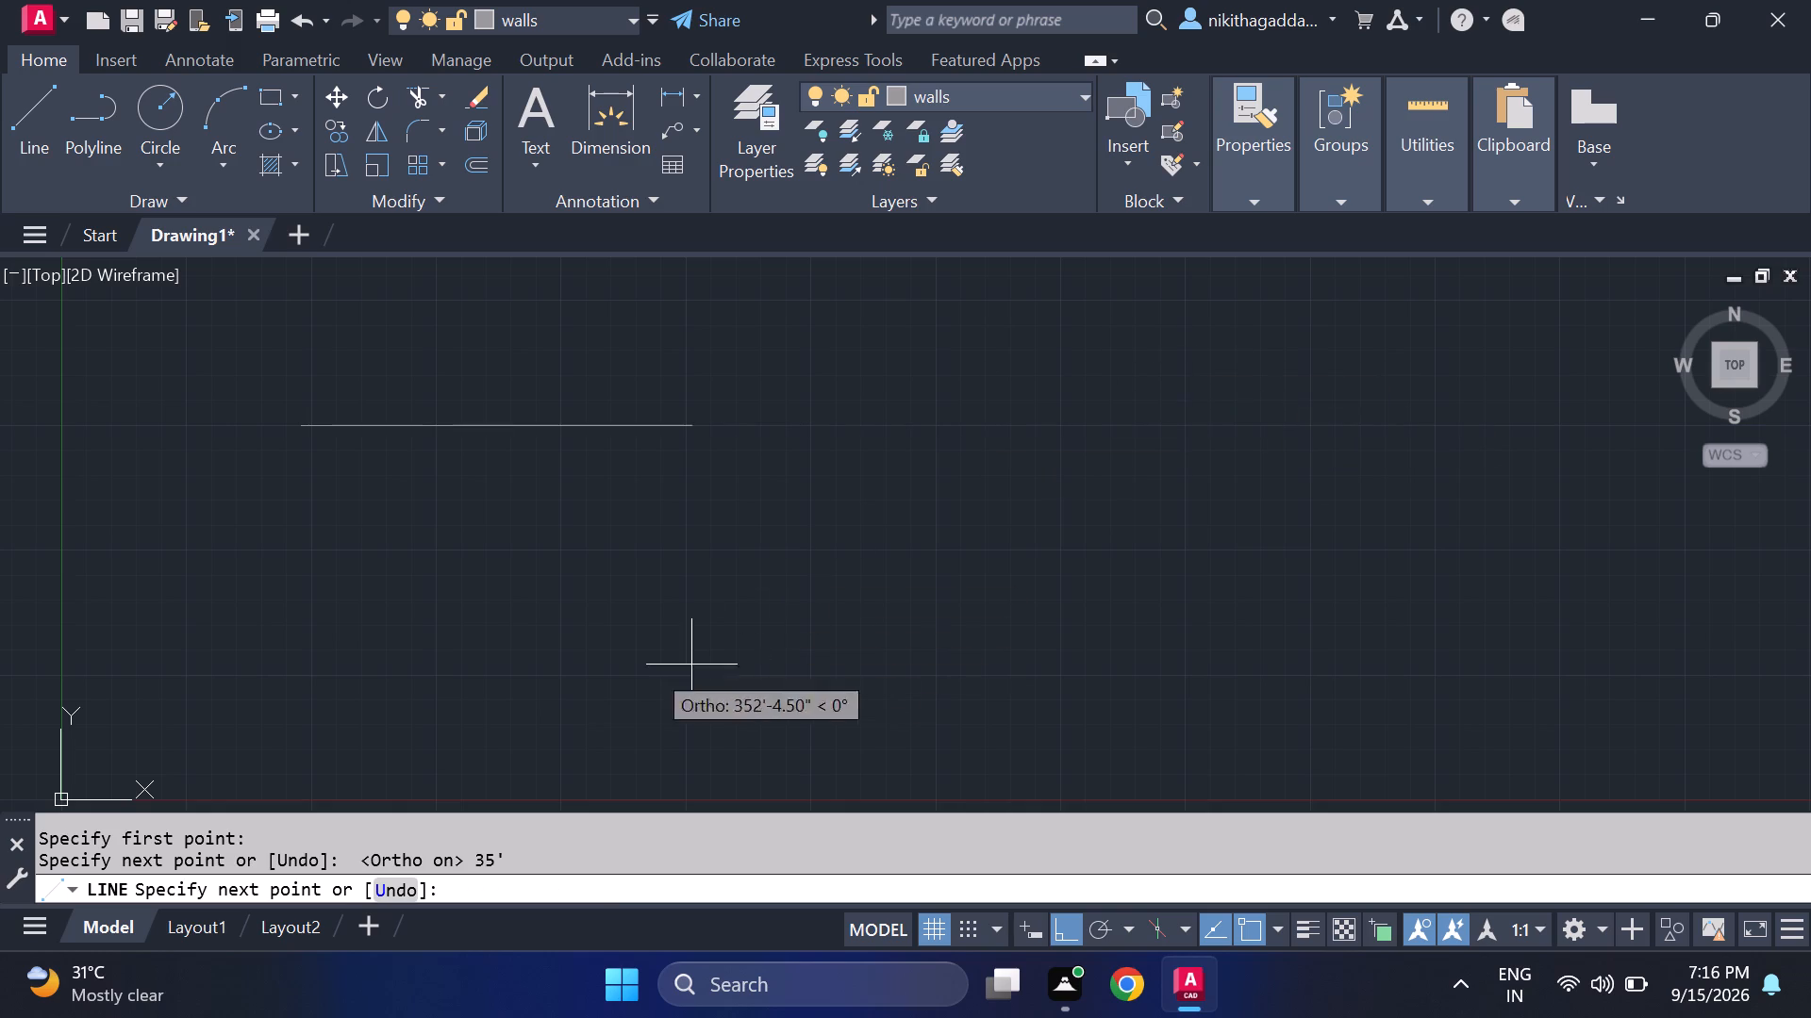
# Continue the outline with a 35' vertical line downward from the east end of the top line.
pyautogui.moveTo(250, 501); pyautogui.dragTo(523, 573, button='middle')
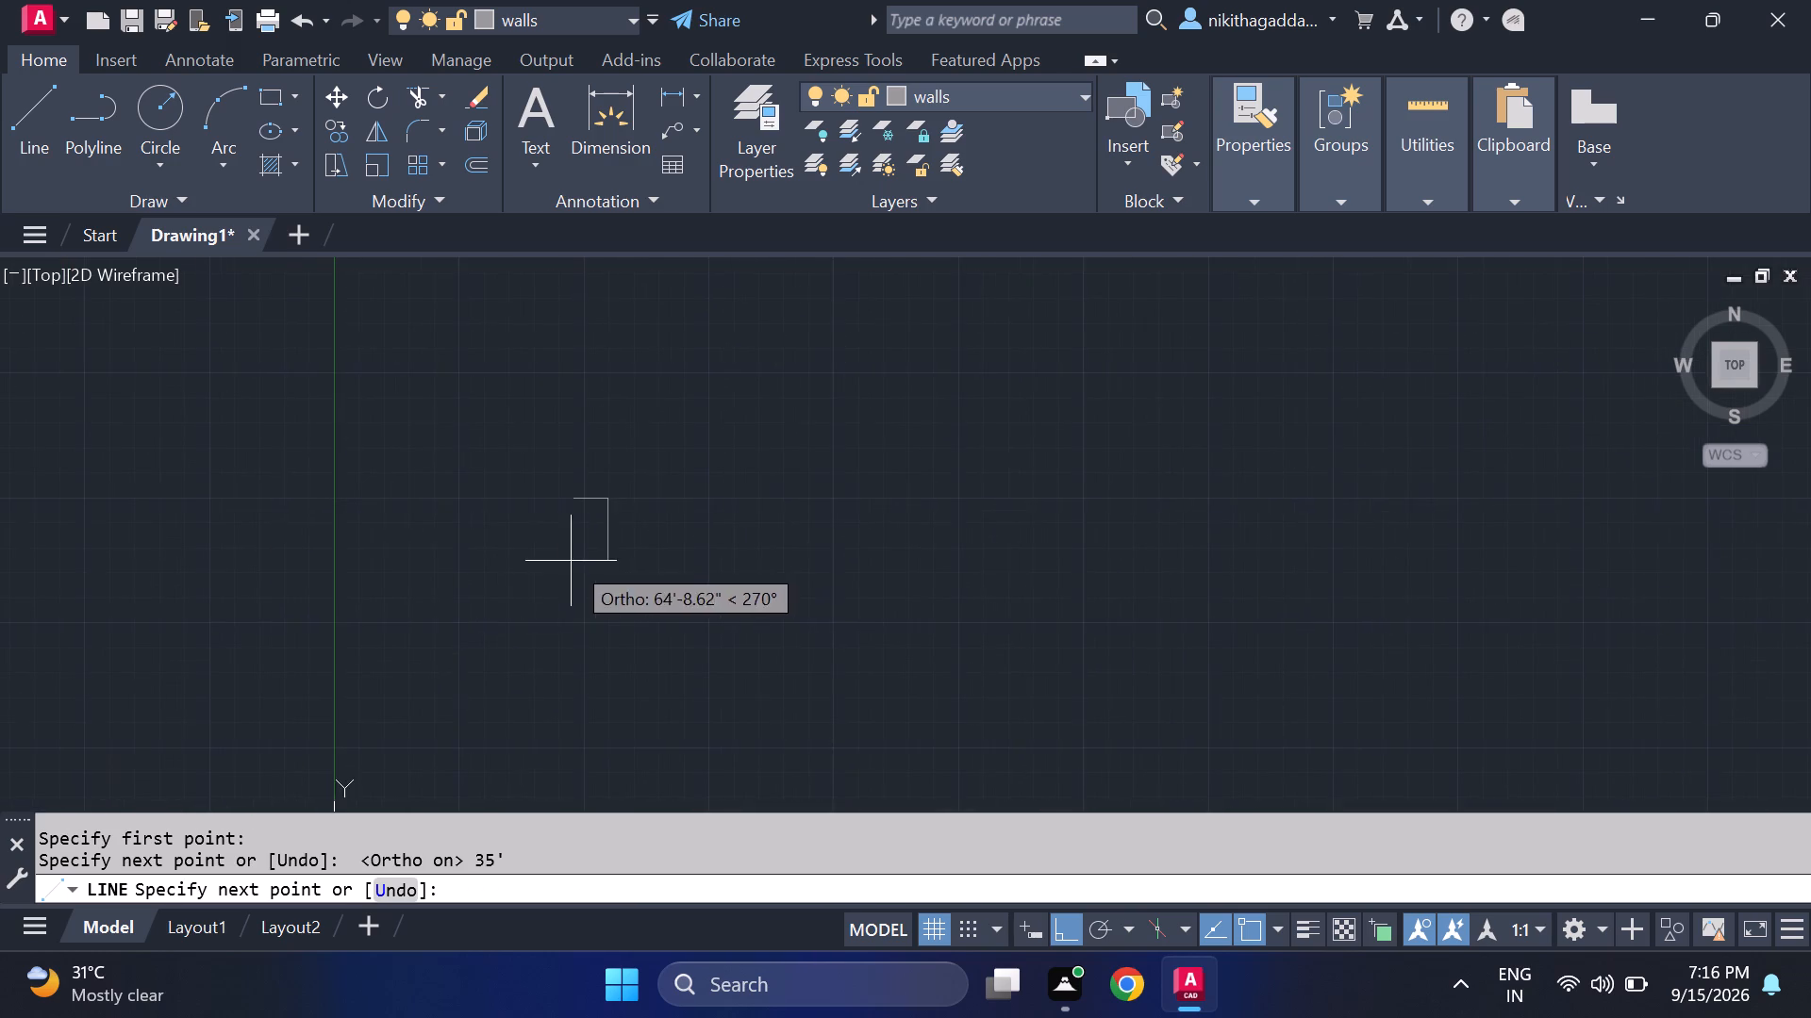
pyautogui.moveTo(571, 561); pyautogui.dragTo(902, 565, button='middle')
pyautogui.scroll(3, 897, 532)
pyautogui.scroll(2, 970, 464)
pyautogui.moveTo(969, 464); pyautogui.dragTo(964, 464, button='middle')
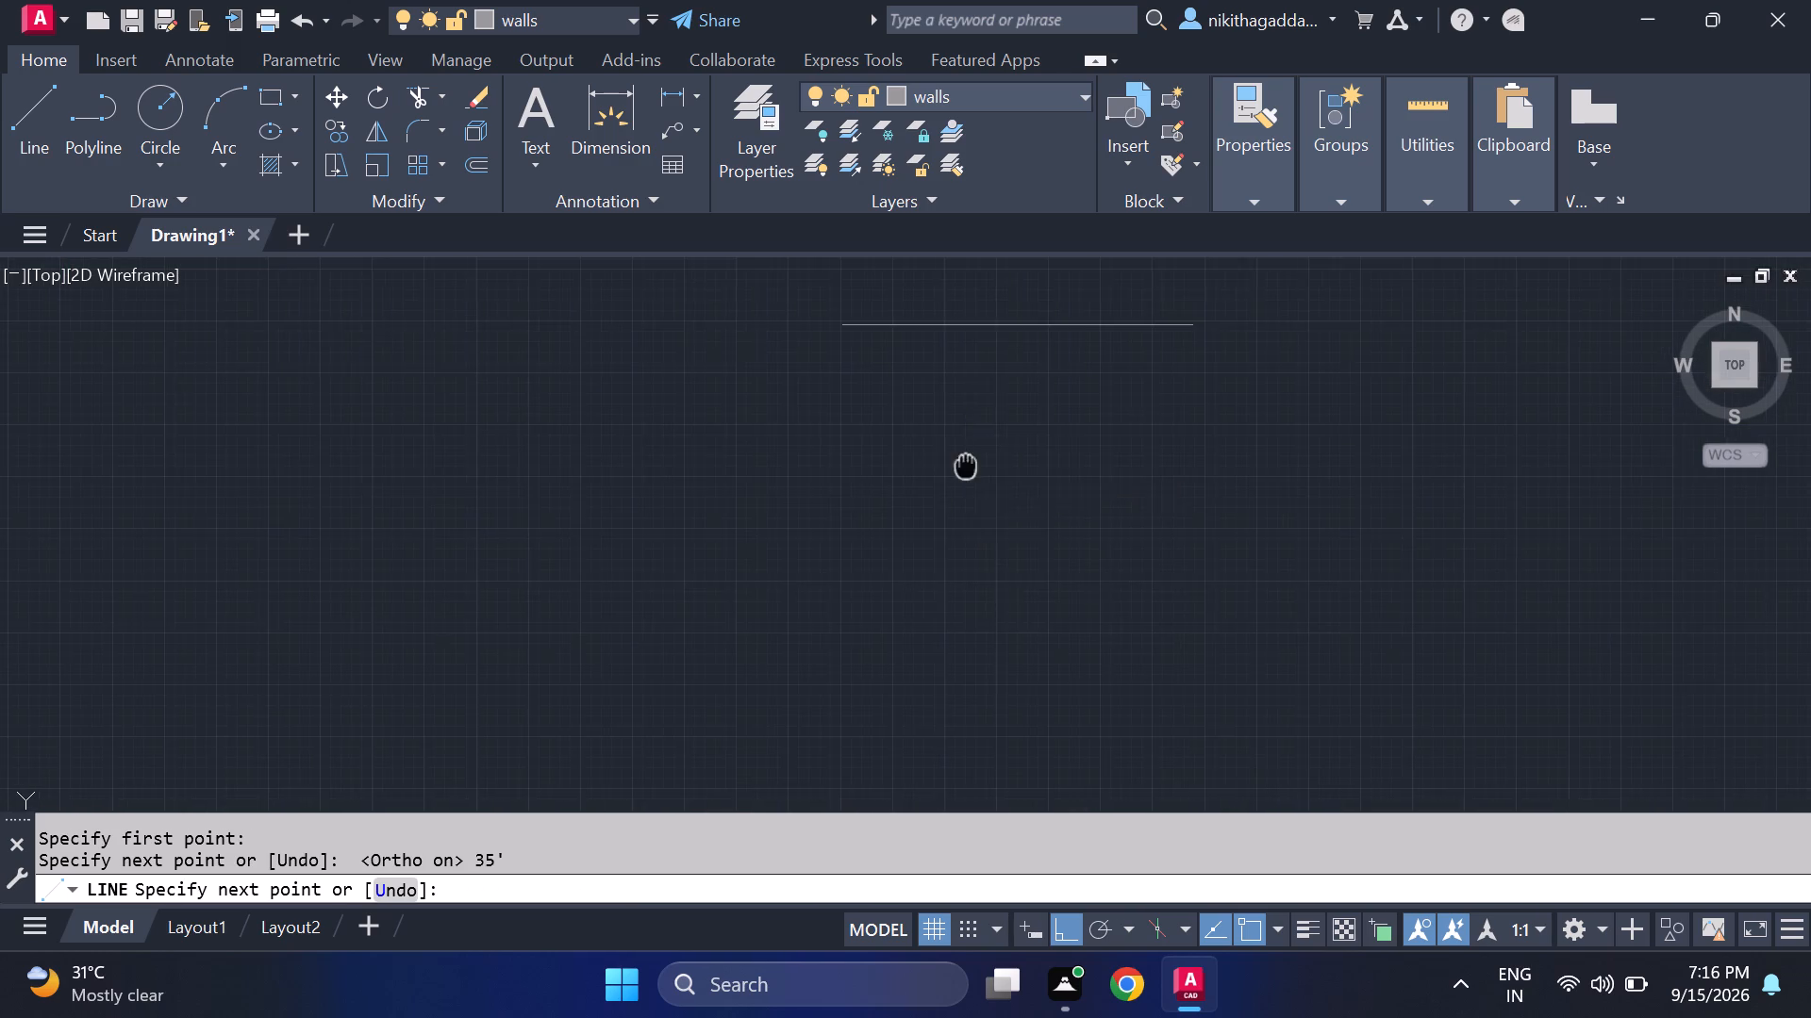
pyautogui.moveTo(964, 464); pyautogui.dragTo(714, 654, button='middle')
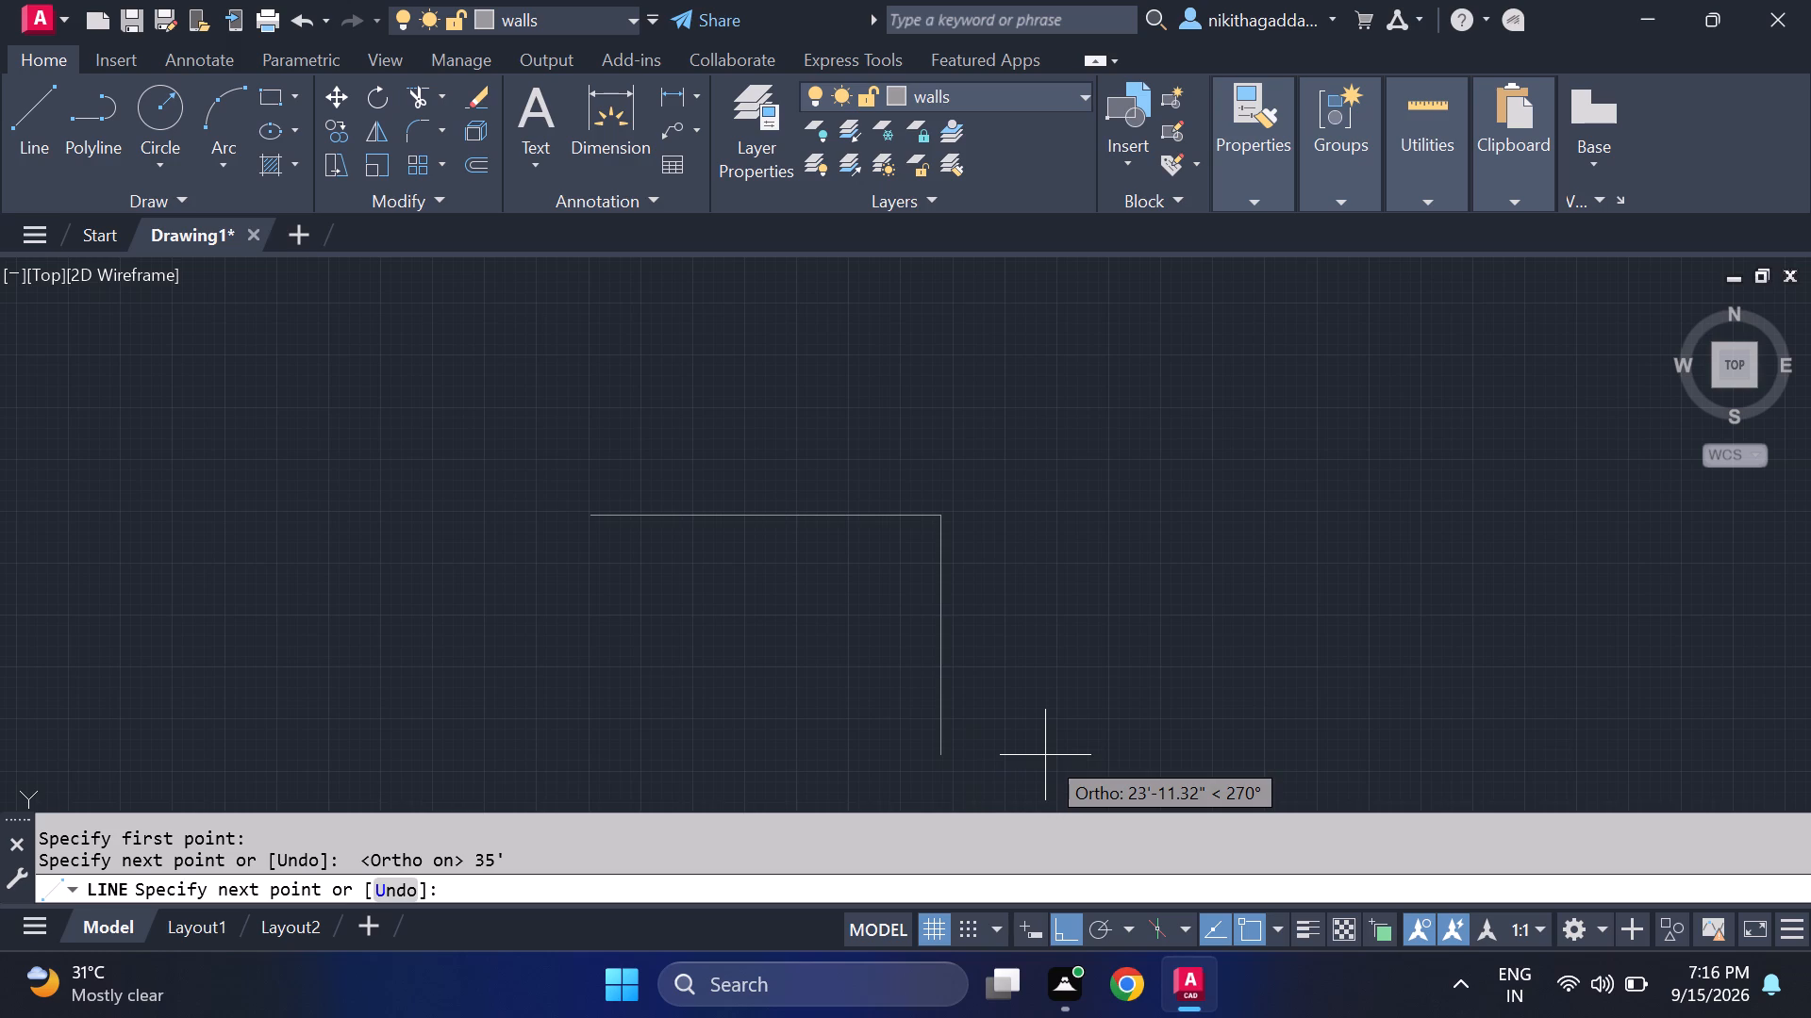
pyautogui.write('35')
pyautogui.press("'")
pyautogui.press('Return')
# Draw the 35' bottom line westward, then close the square back at the top line's starting endpoint.
pyautogui.scroll(-2, 1046, 751)
pyautogui.moveTo(1038, 743); pyautogui.dragTo(1037, 743, button='middle')
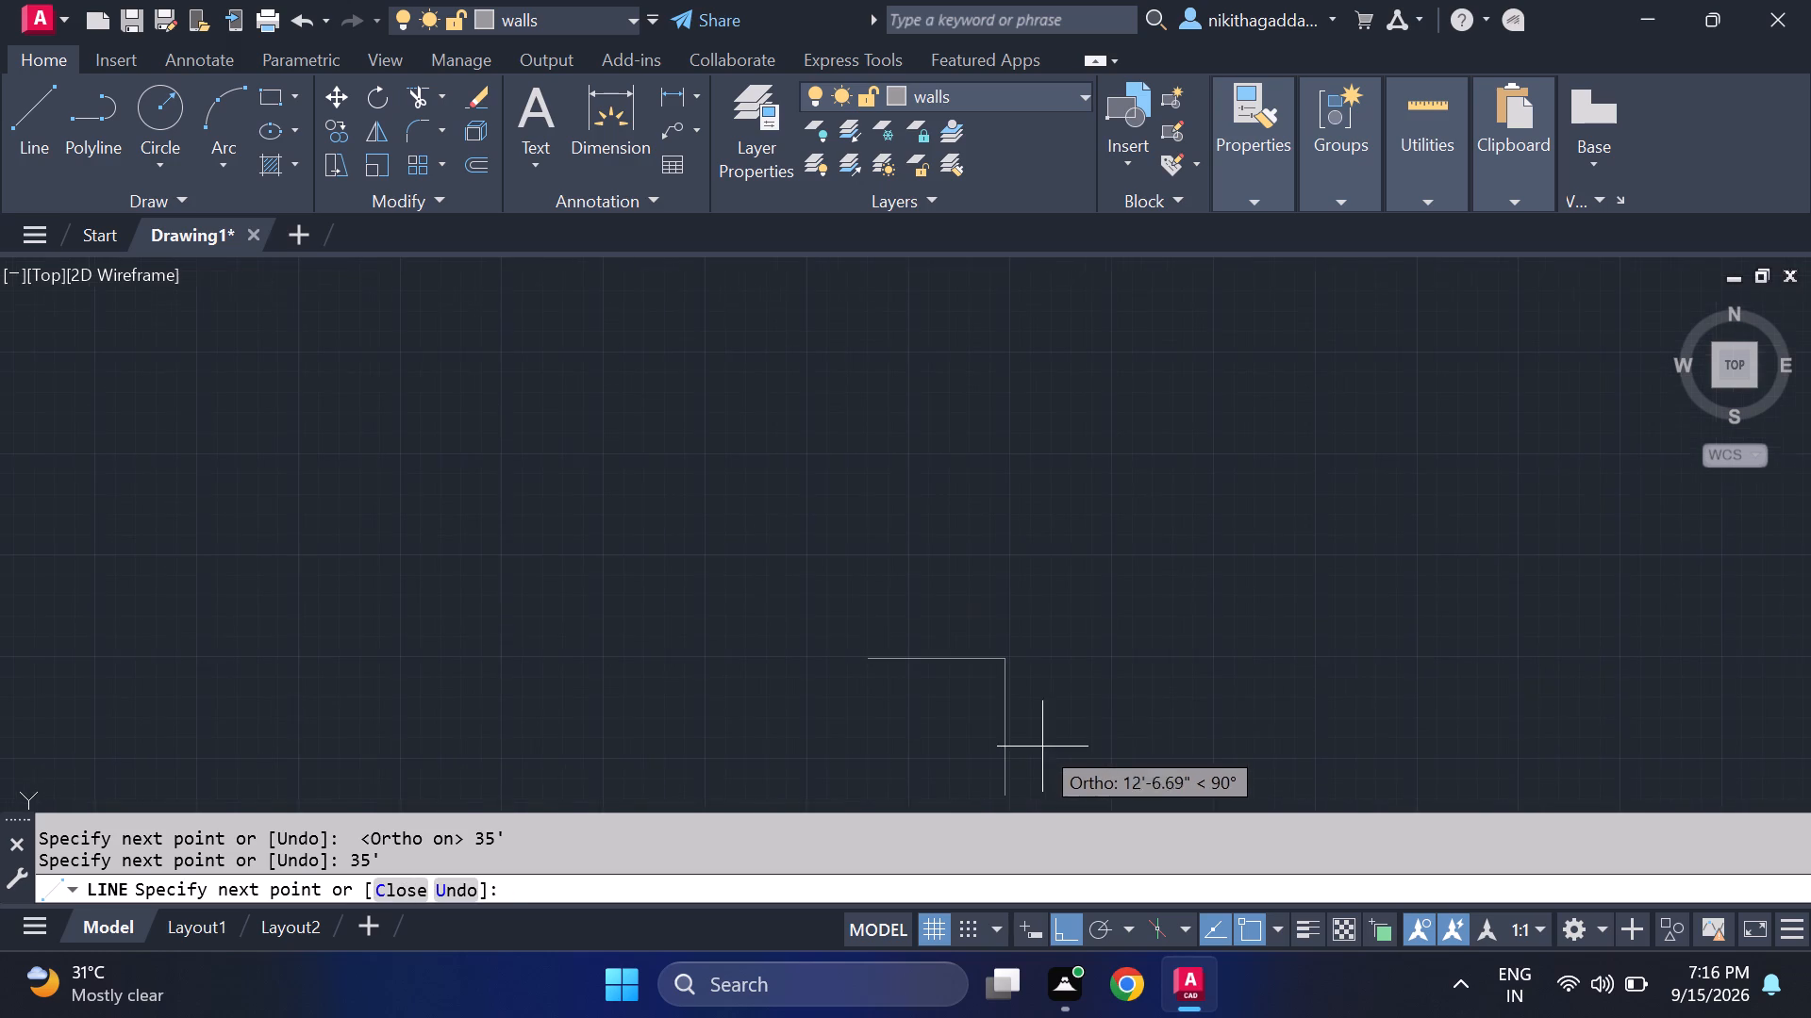
pyautogui.moveTo(1037, 743); pyautogui.dragTo(1003, 628, button='middle')
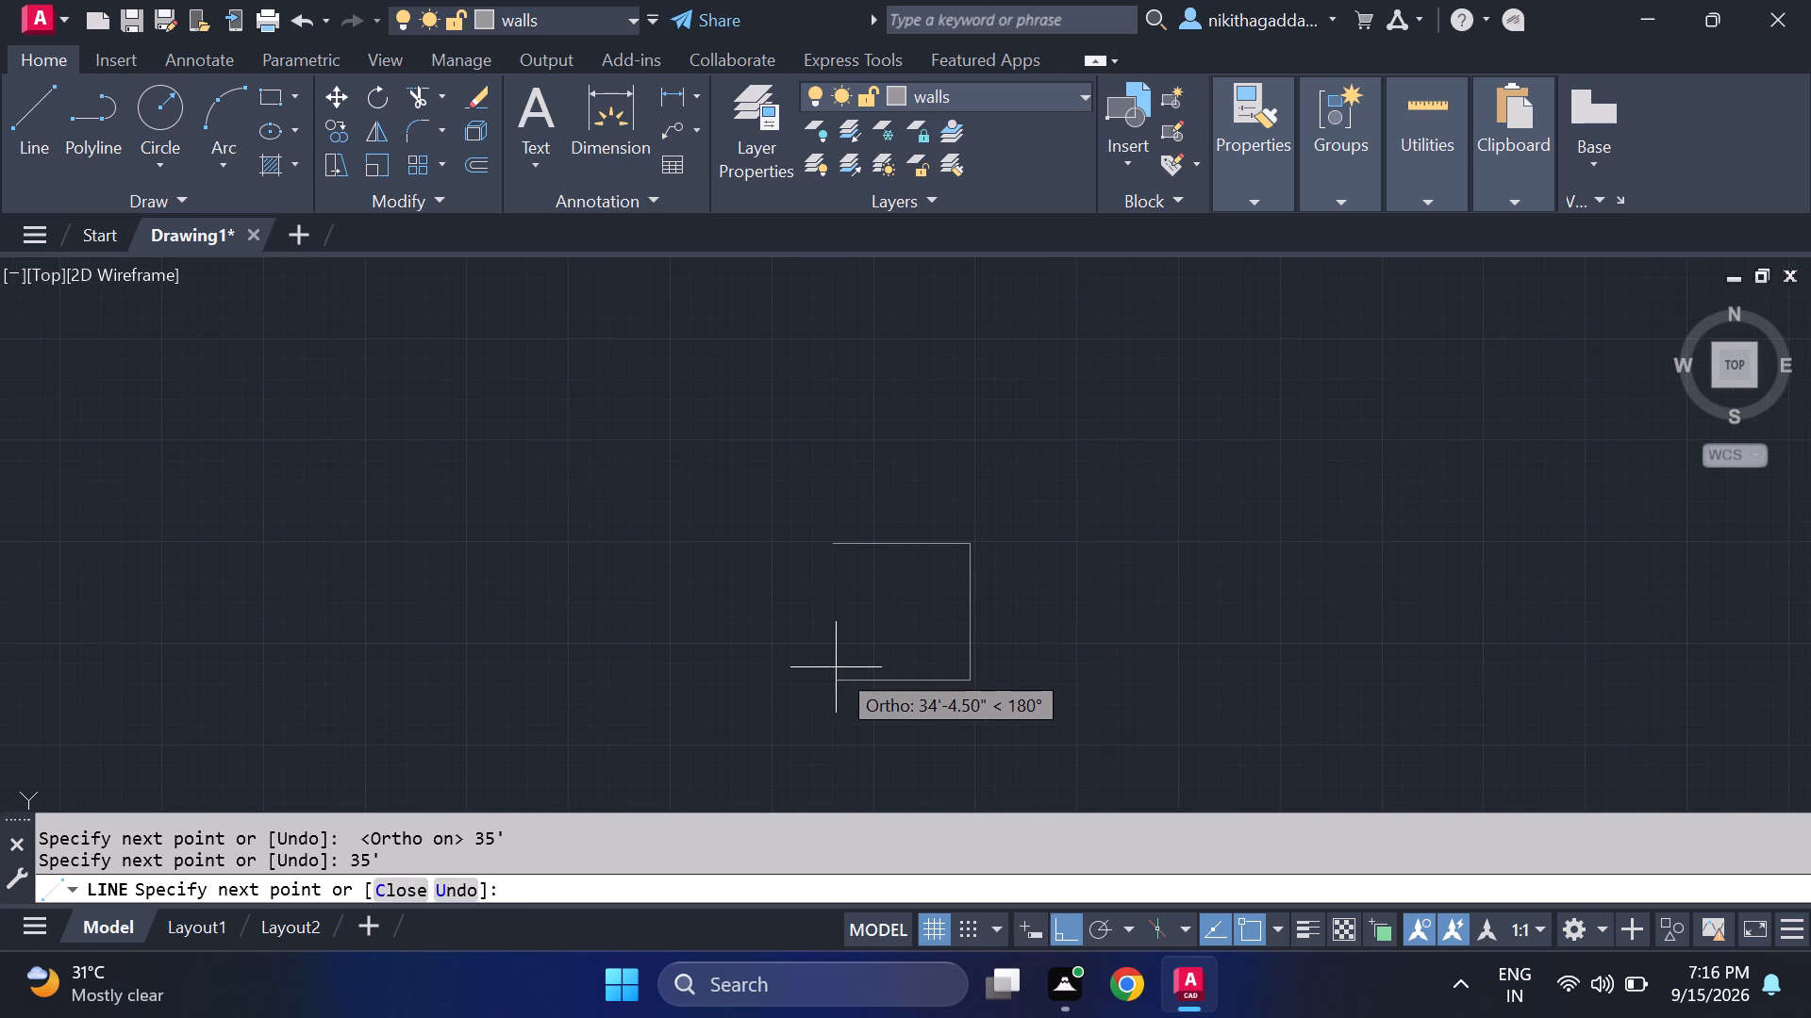
pyautogui.write("35'")
pyautogui.press('Return')
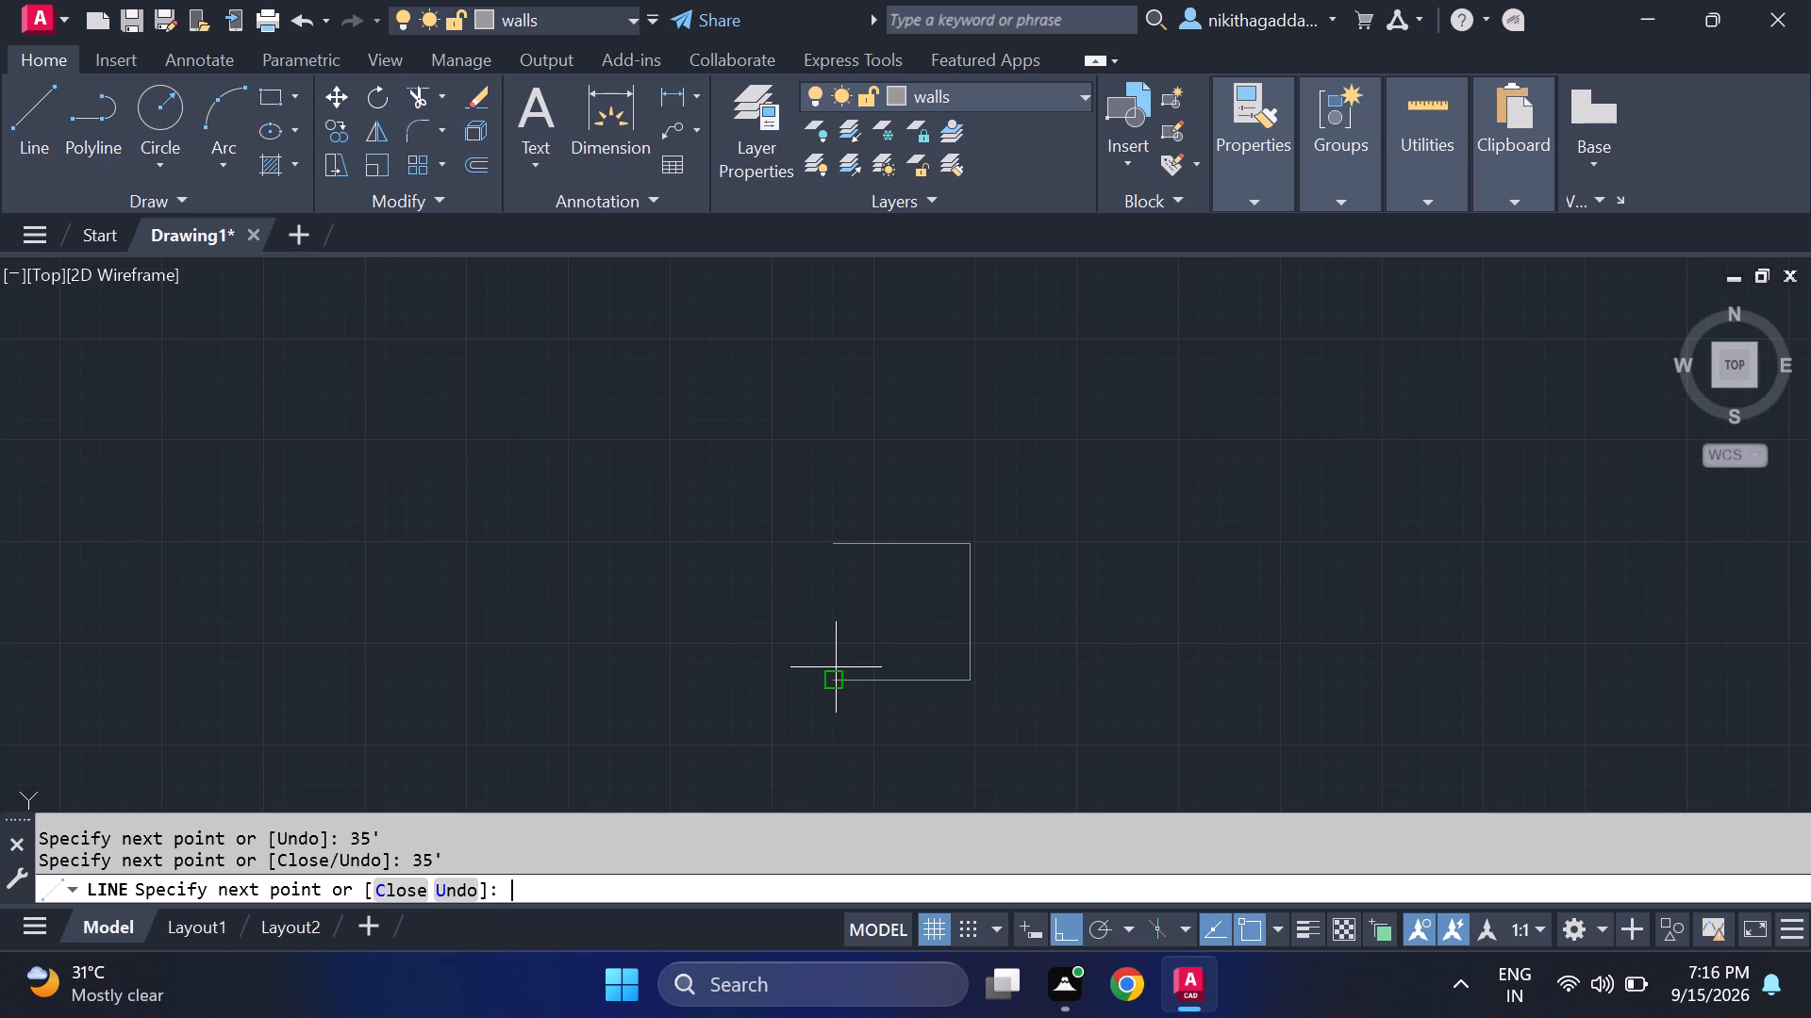
pyautogui.scroll(3, 827, 547)
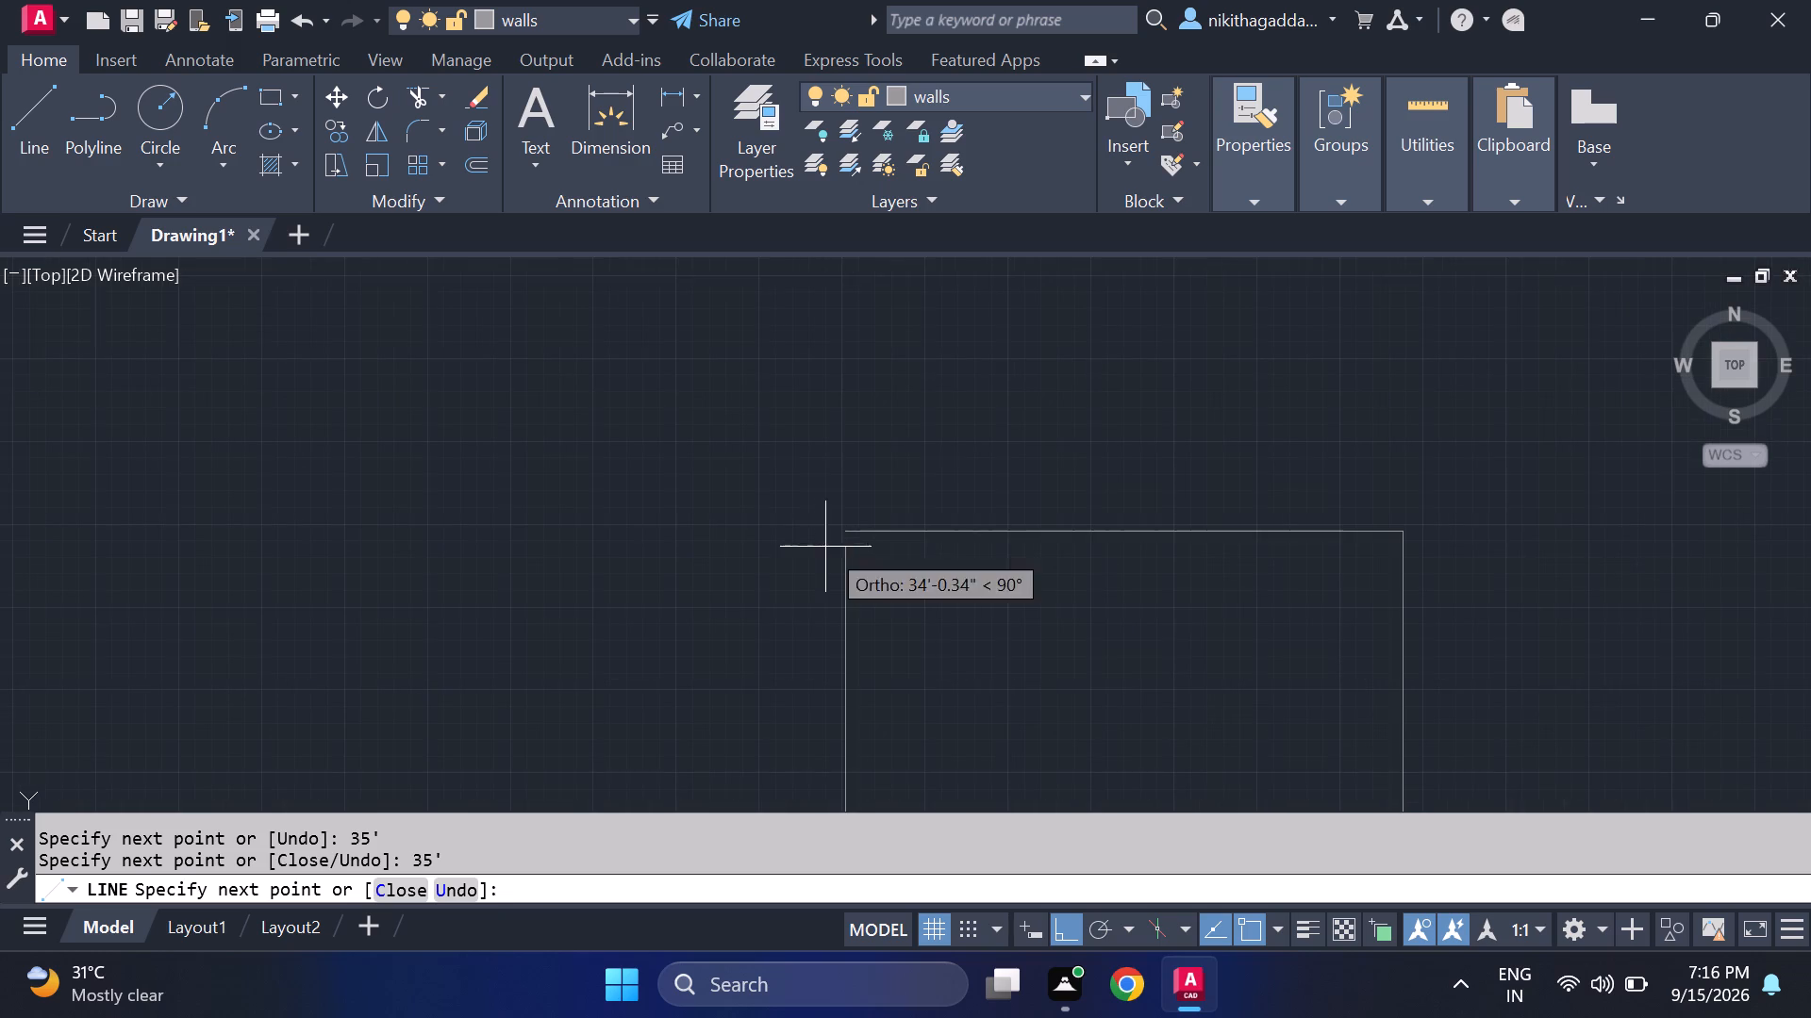
pyautogui.scroll(4, 851, 530)
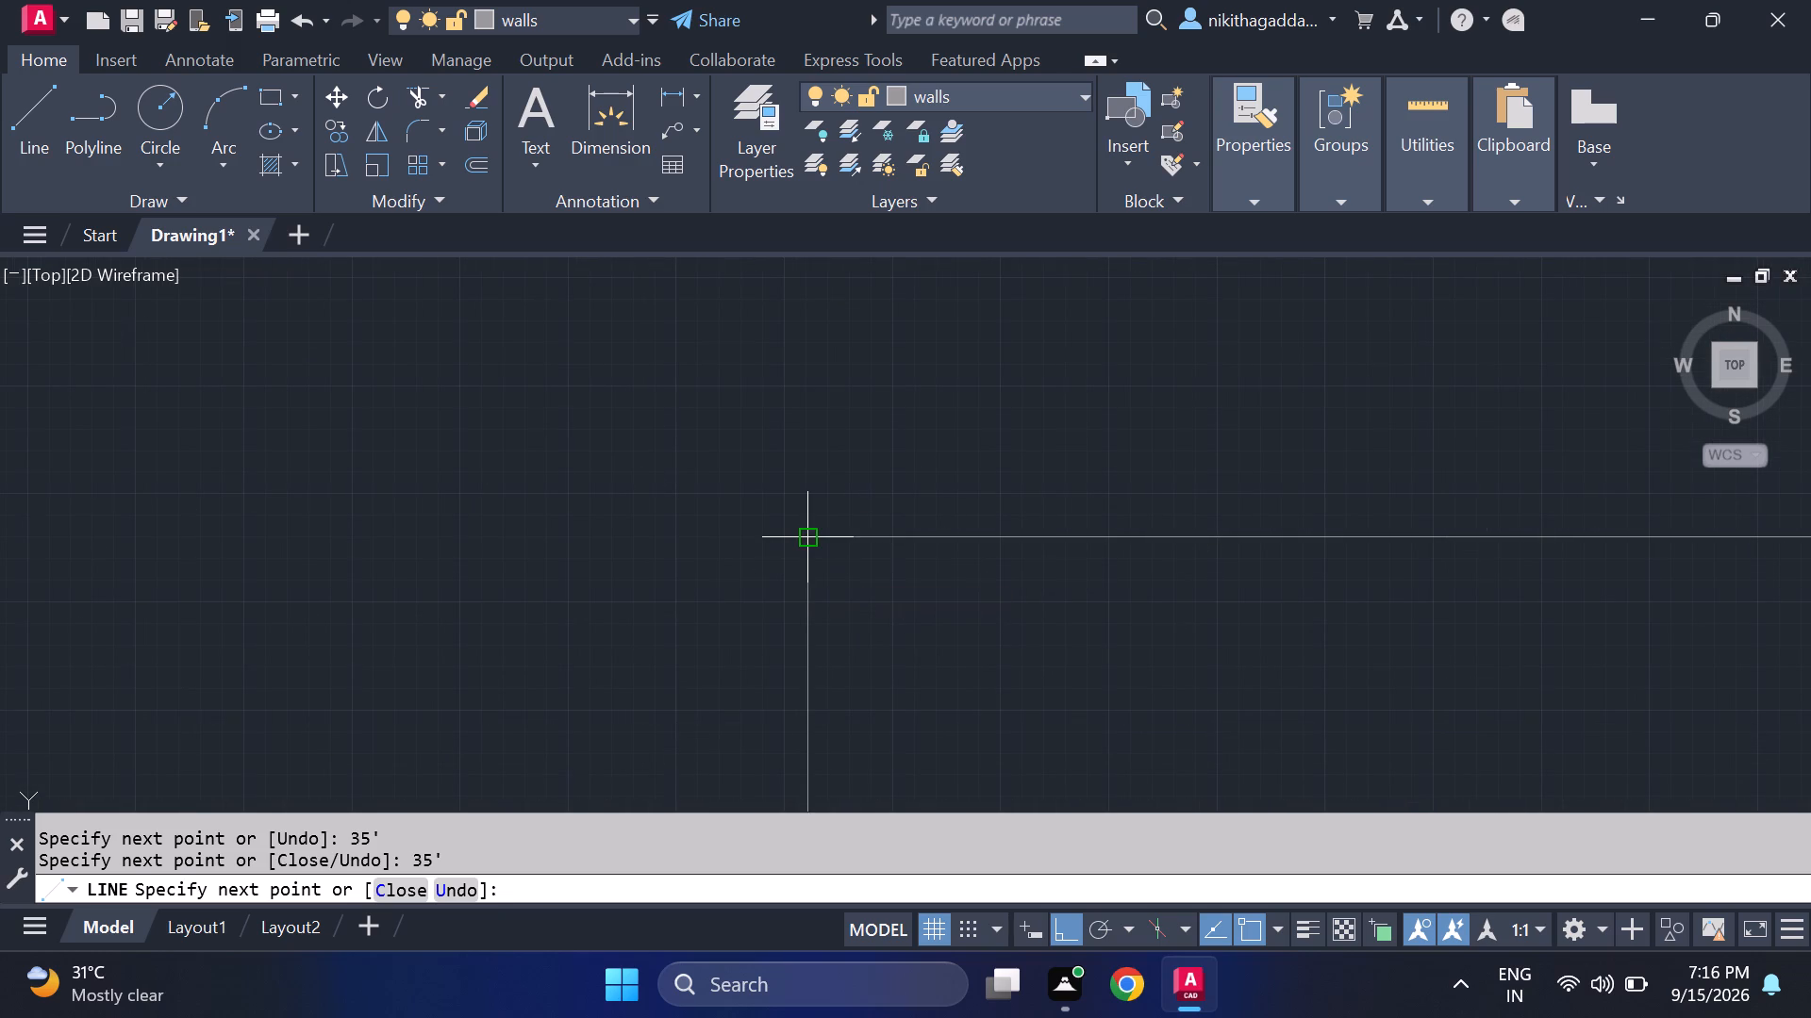
pyautogui.click(807, 534)
pyautogui.scroll(-4, 1009, 629)
pyautogui.moveTo(1073, 665); pyautogui.dragTo(741, 502, button='middle')
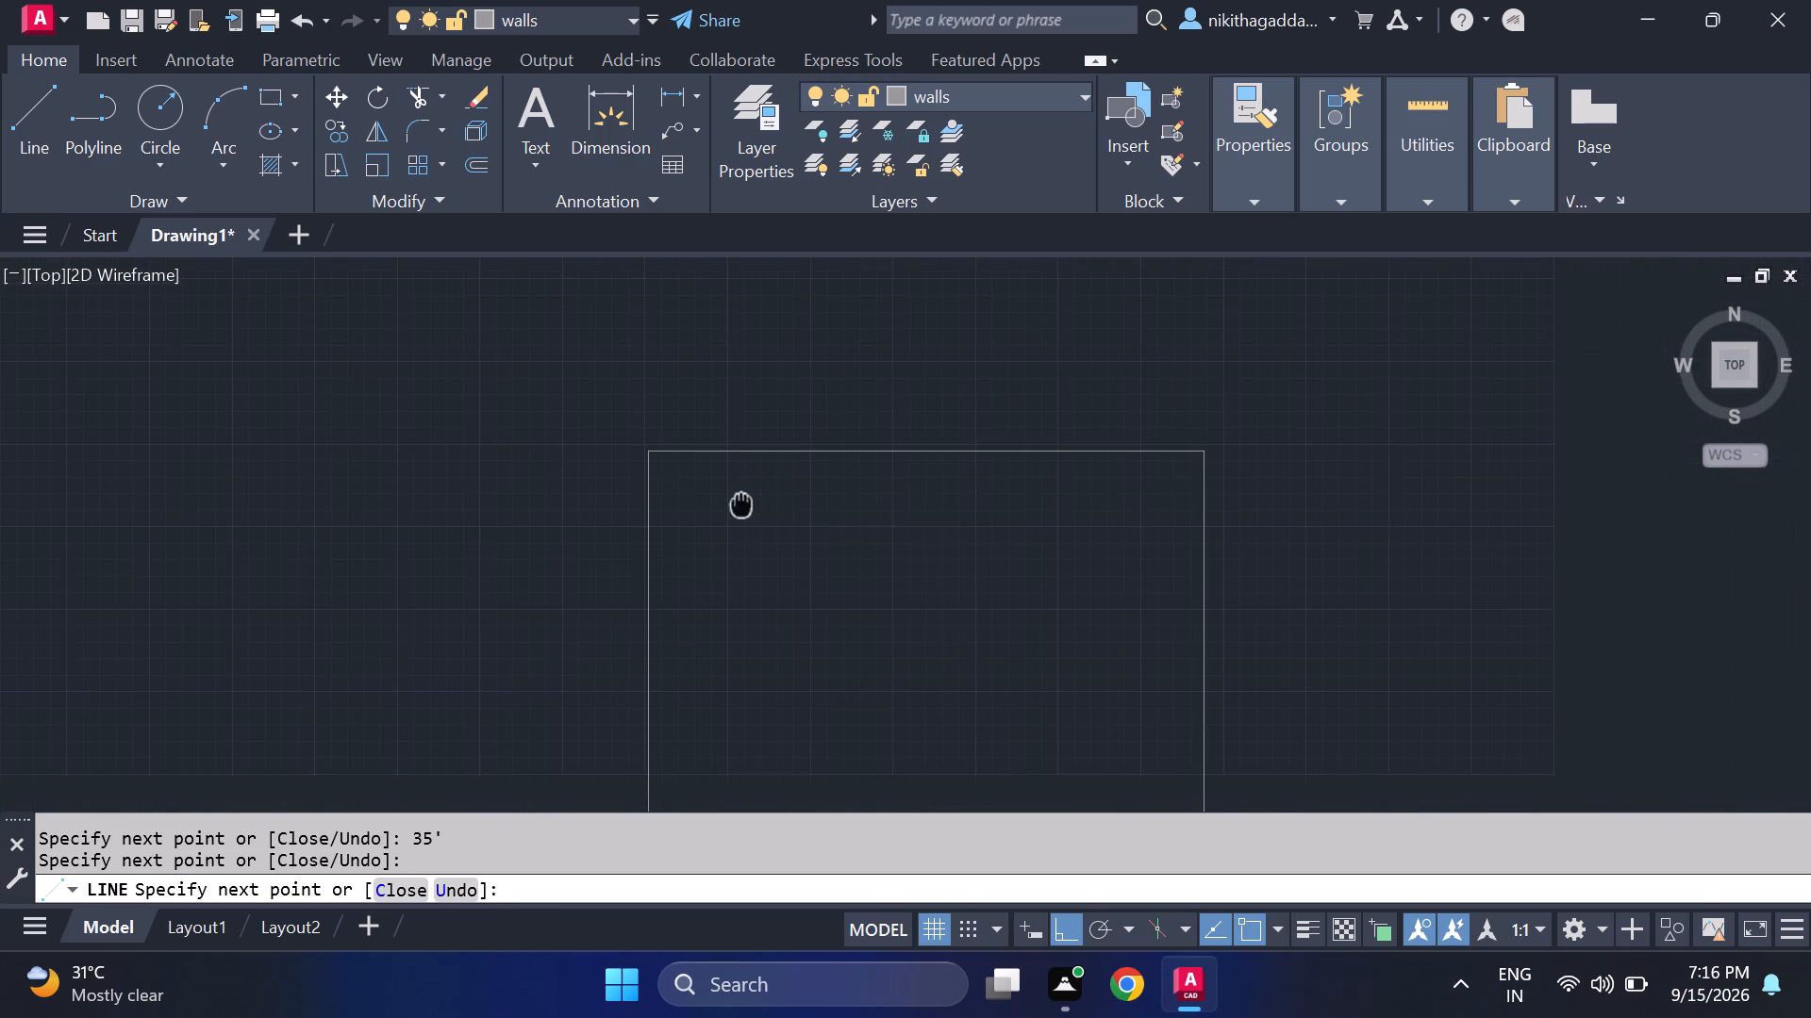
pyautogui.press('Escape')
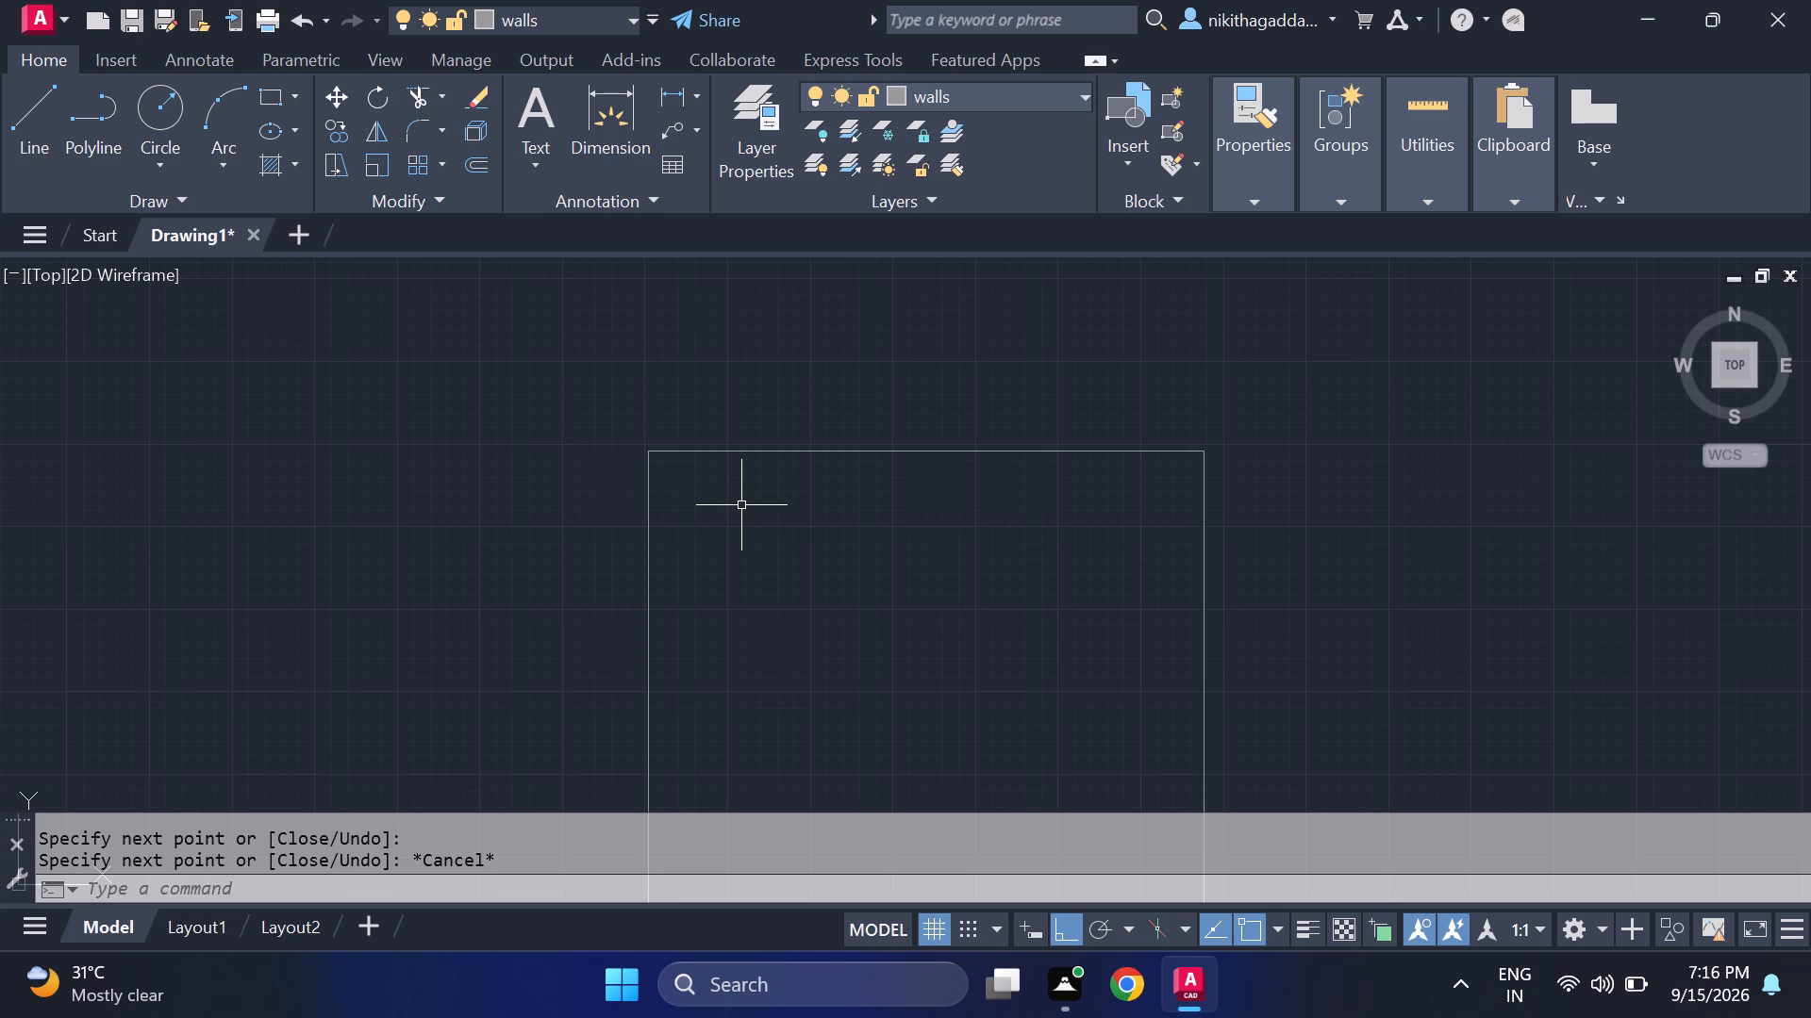
# Switch to Layout1 and delete the default viewport from the sheet.
pyautogui.scroll(-3, 825, 588)
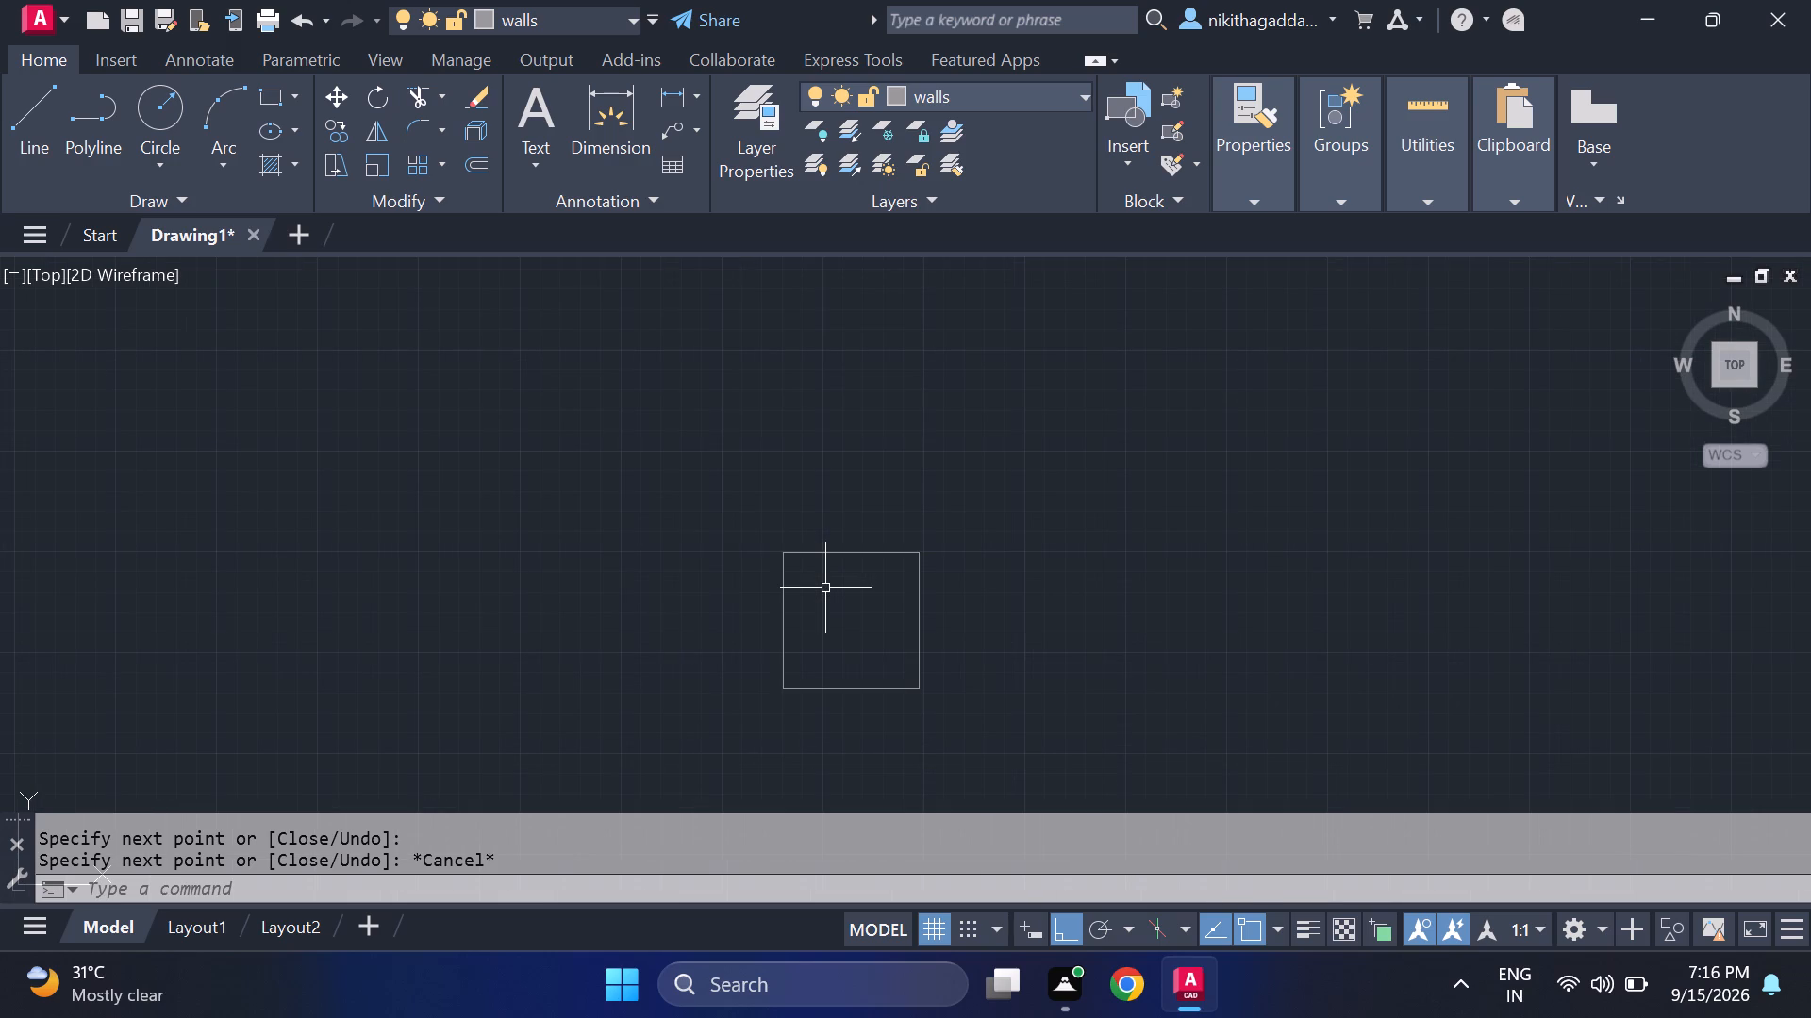
pyautogui.scroll(-1, 833, 616)
pyautogui.scroll(3, 833, 616)
pyautogui.moveTo(825, 615); pyautogui.dragTo(768, 504, button='middle')
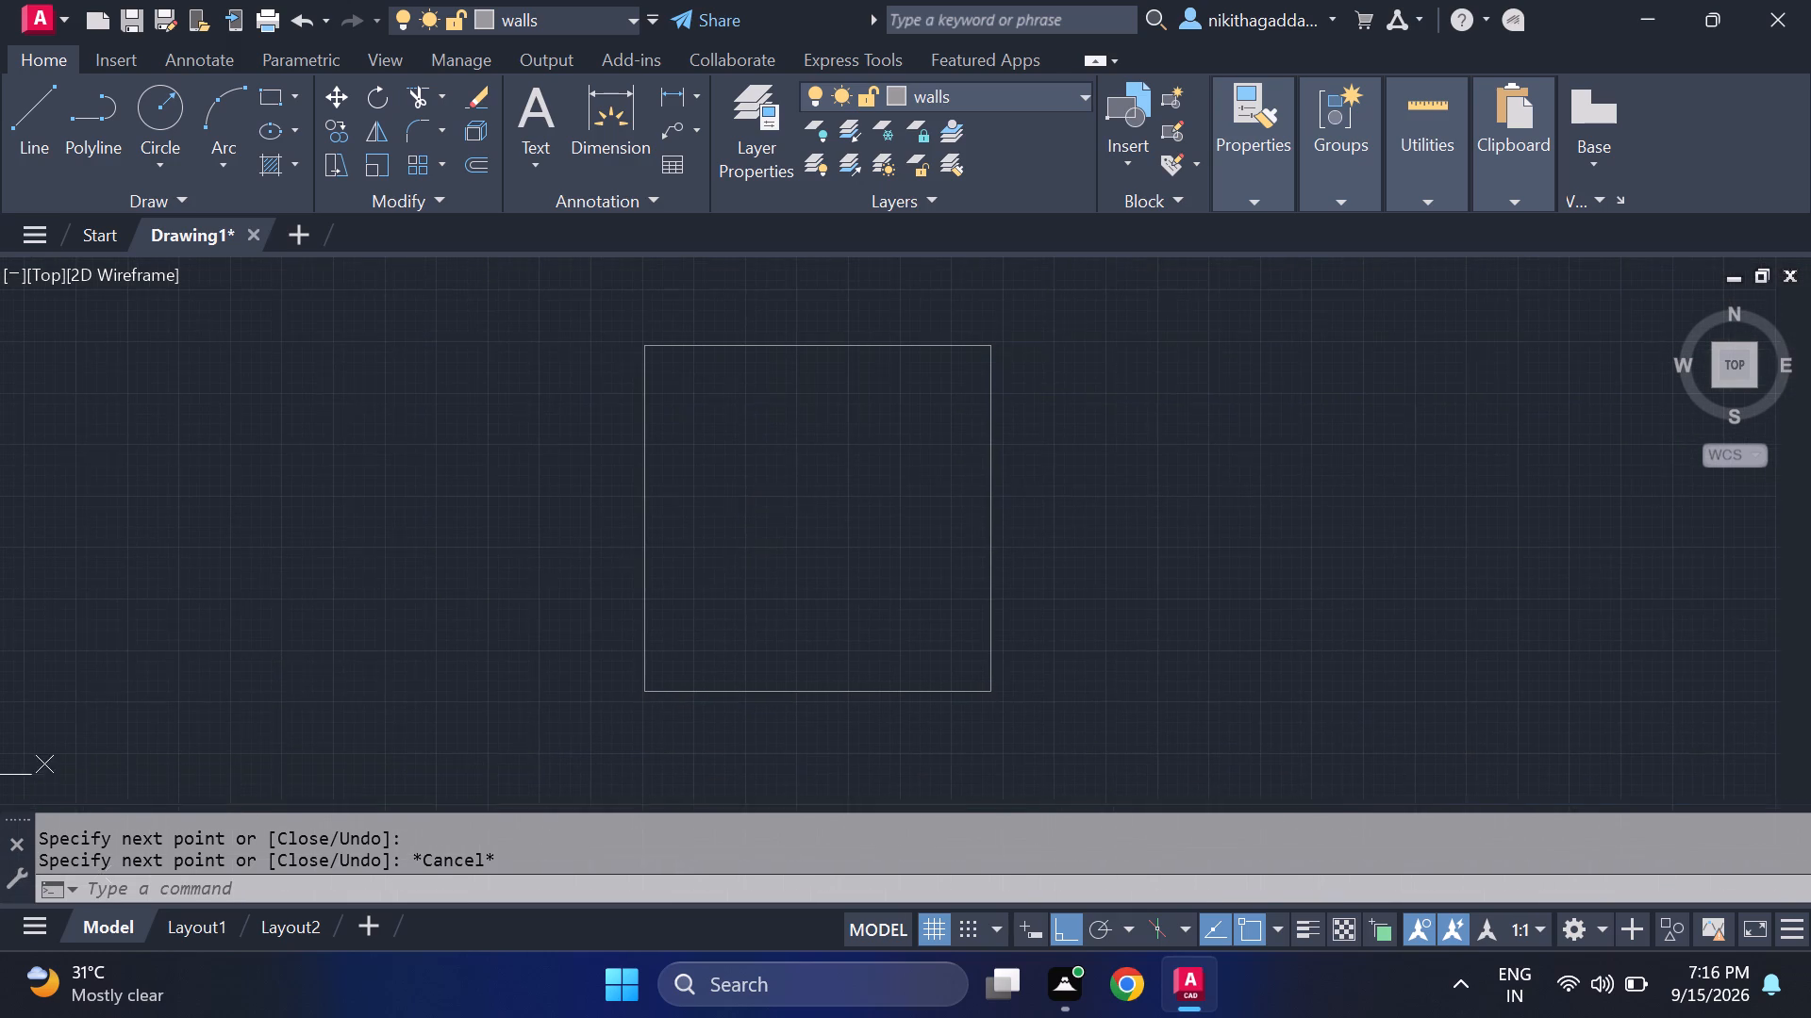
pyautogui.click(219, 926)
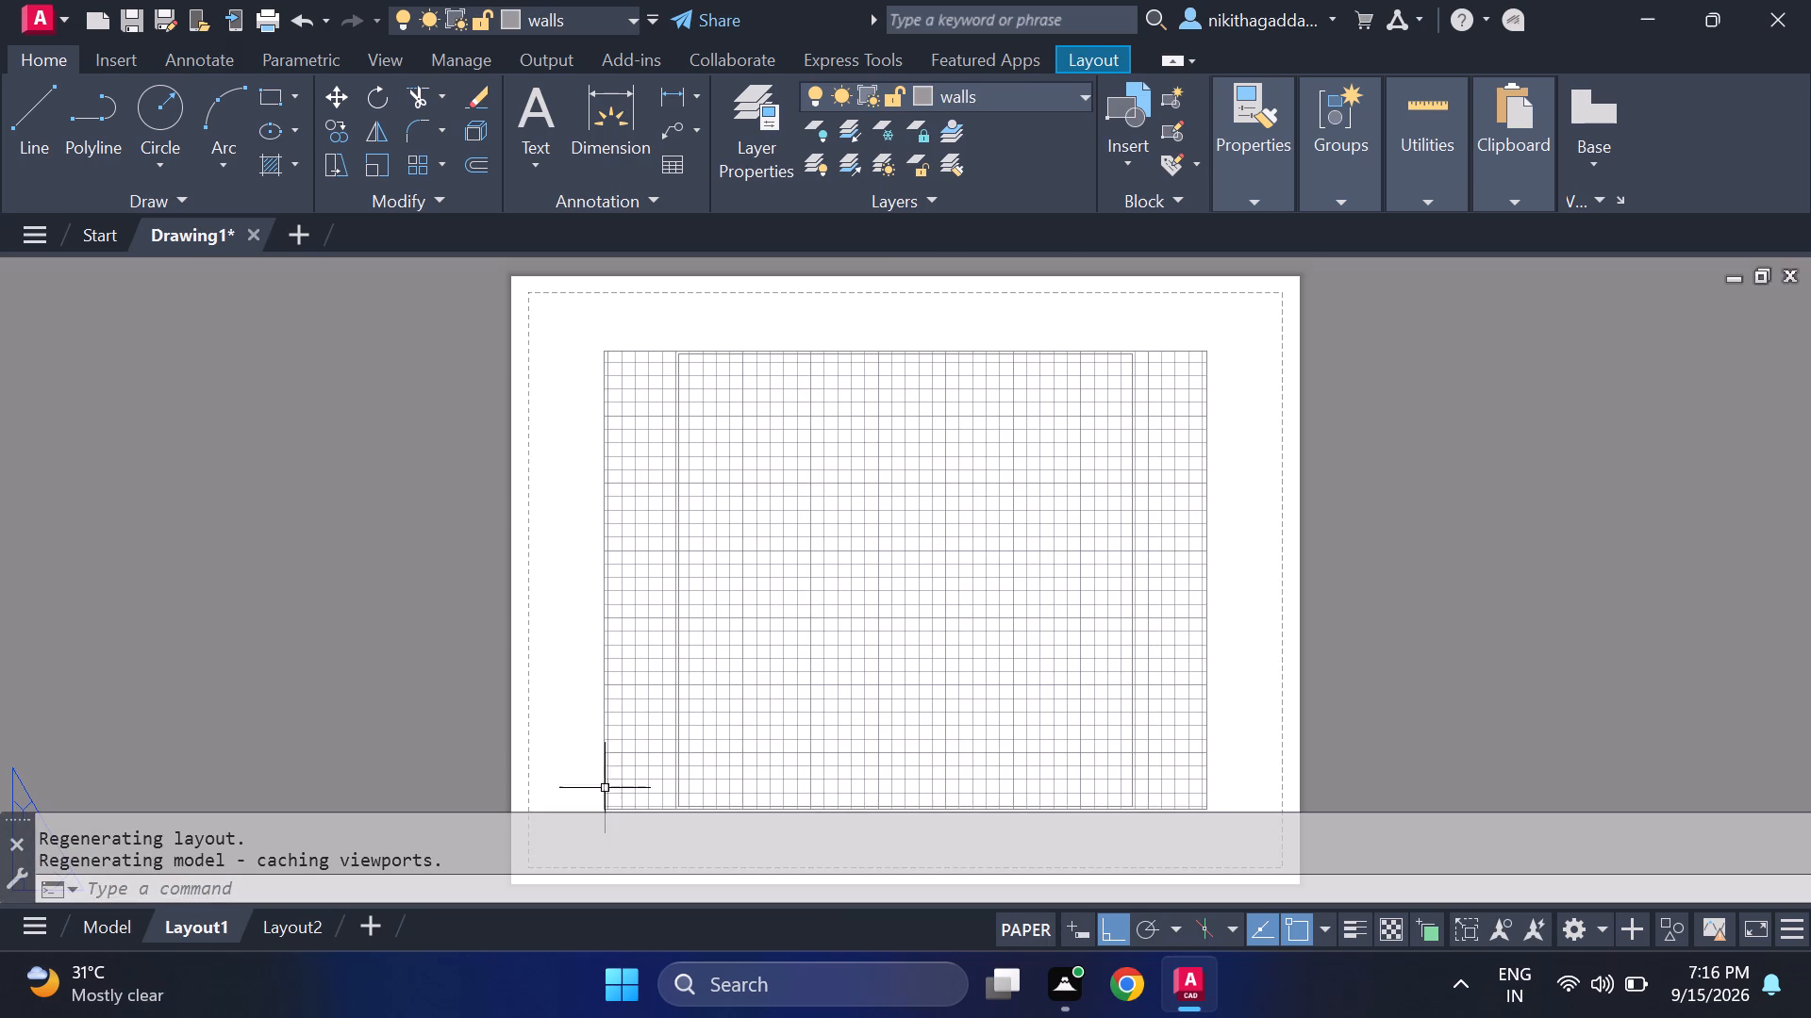
pyautogui.scroll(-2, 812, 662)
pyautogui.moveTo(856, 659); pyautogui.dragTo(810, 550, button='middle')
pyautogui.scroll(3, 808, 549)
pyautogui.scroll(-1, 800, 563)
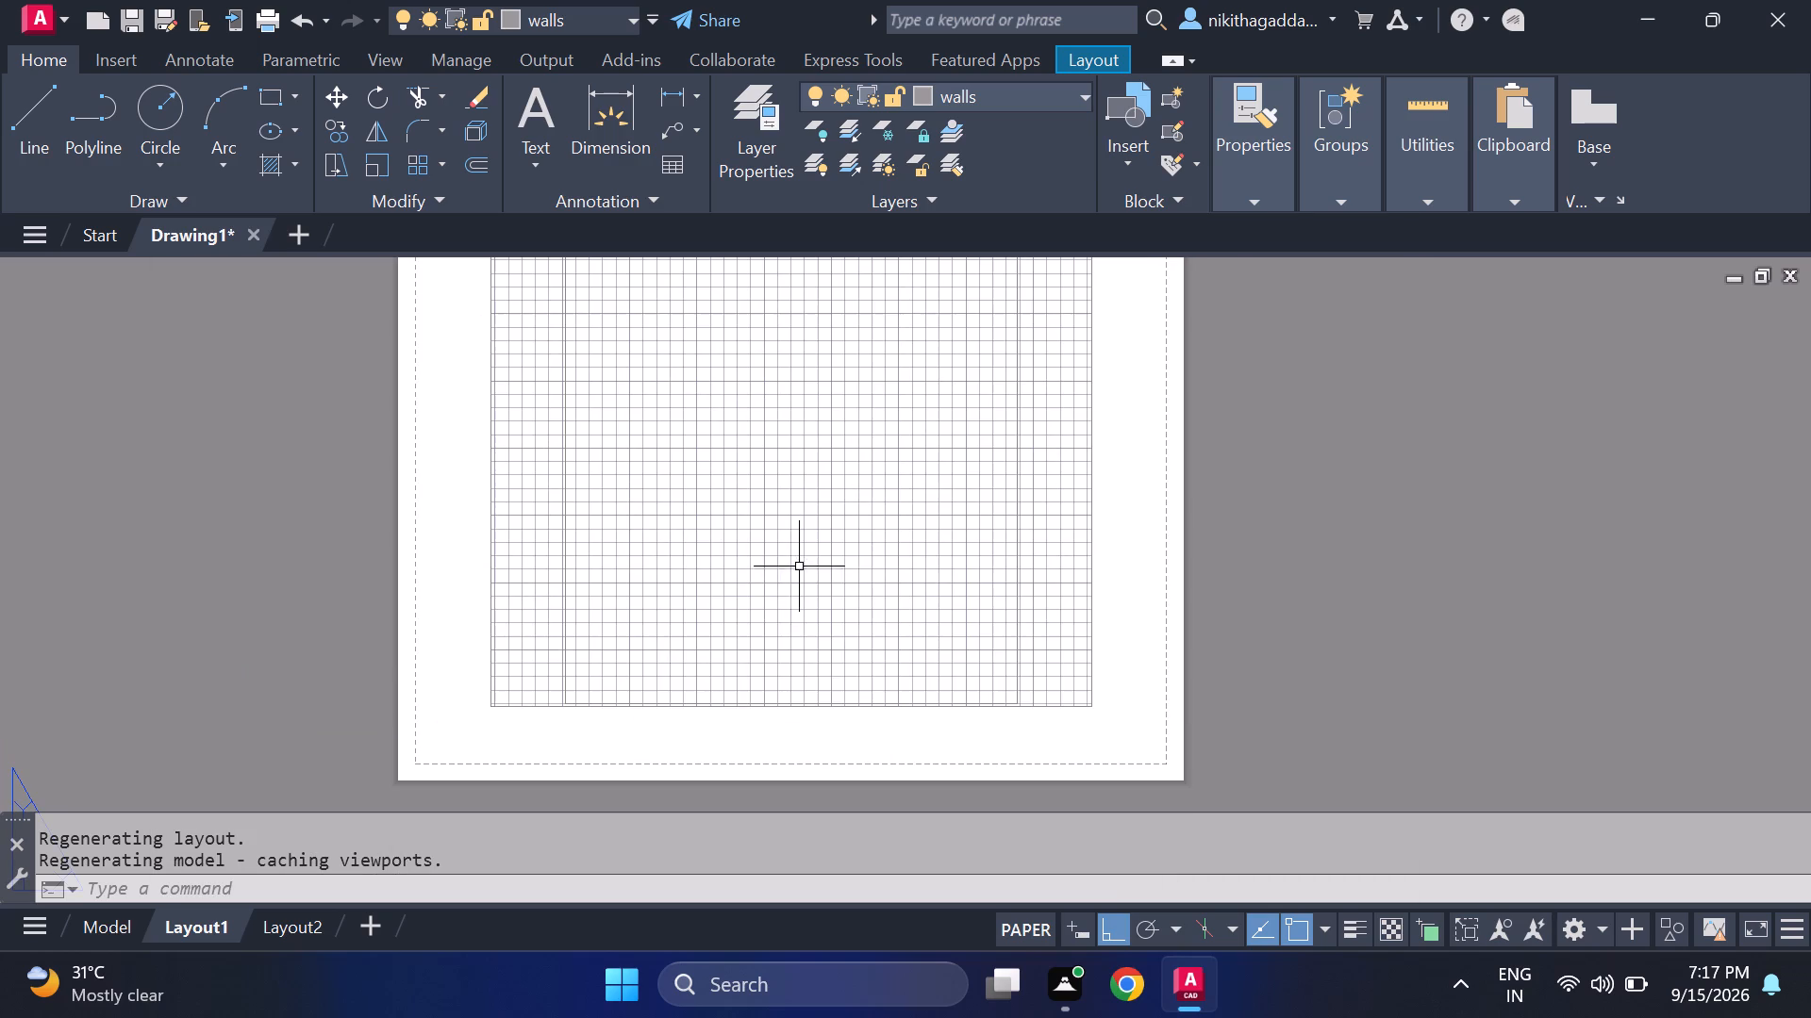
pyautogui.rightClick(189, 934)
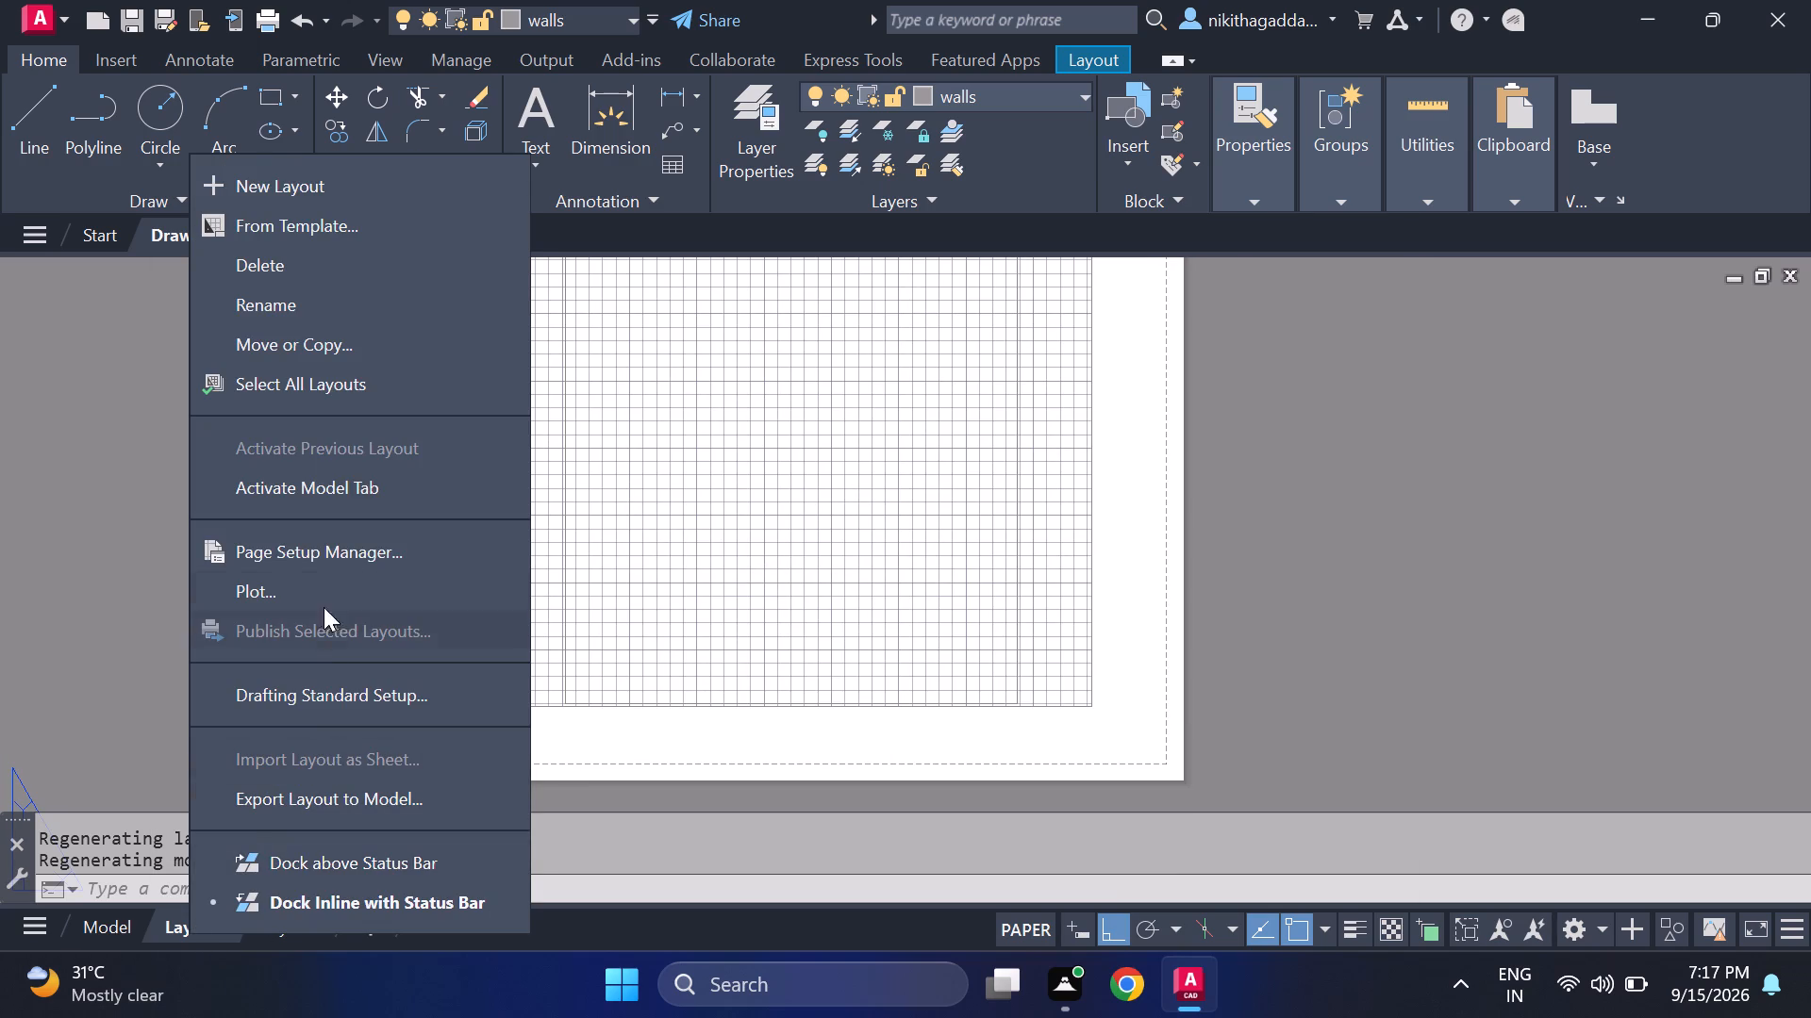
pyautogui.click(708, 574)
pyautogui.scroll(-2, 861, 558)
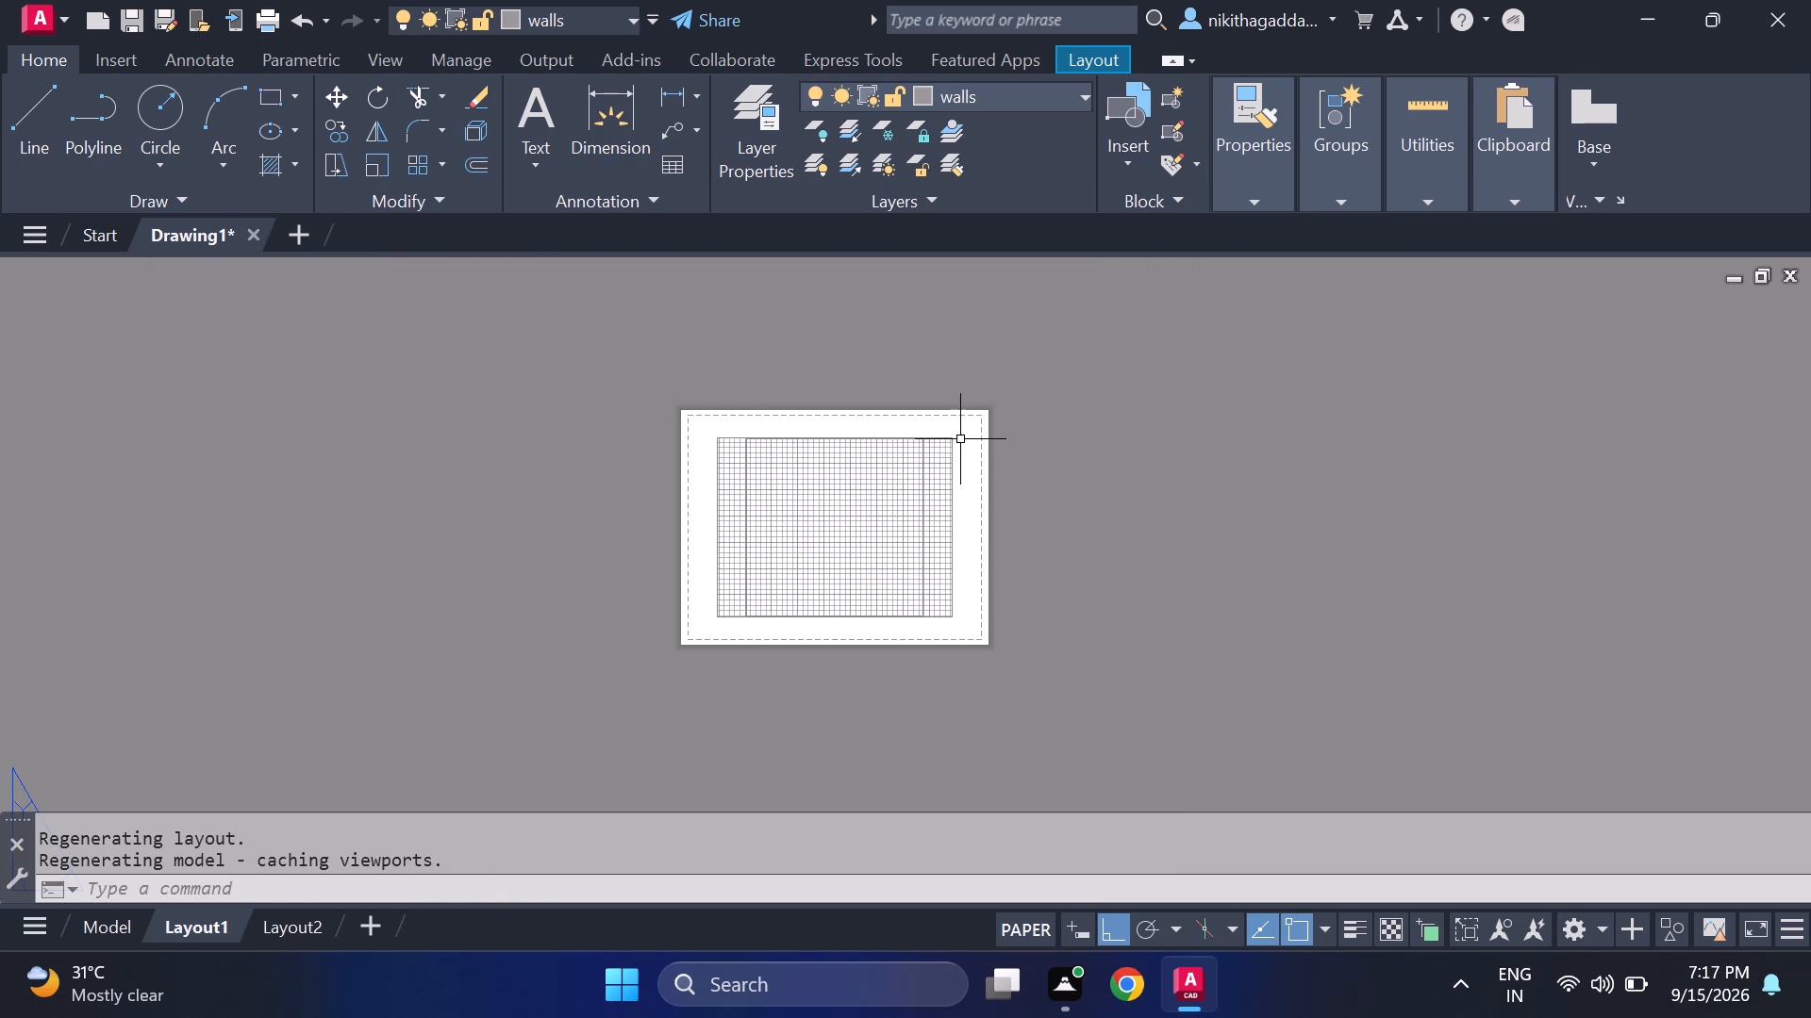
pyautogui.click(962, 429)
pyautogui.click(663, 656)
pyautogui.press('Delete')
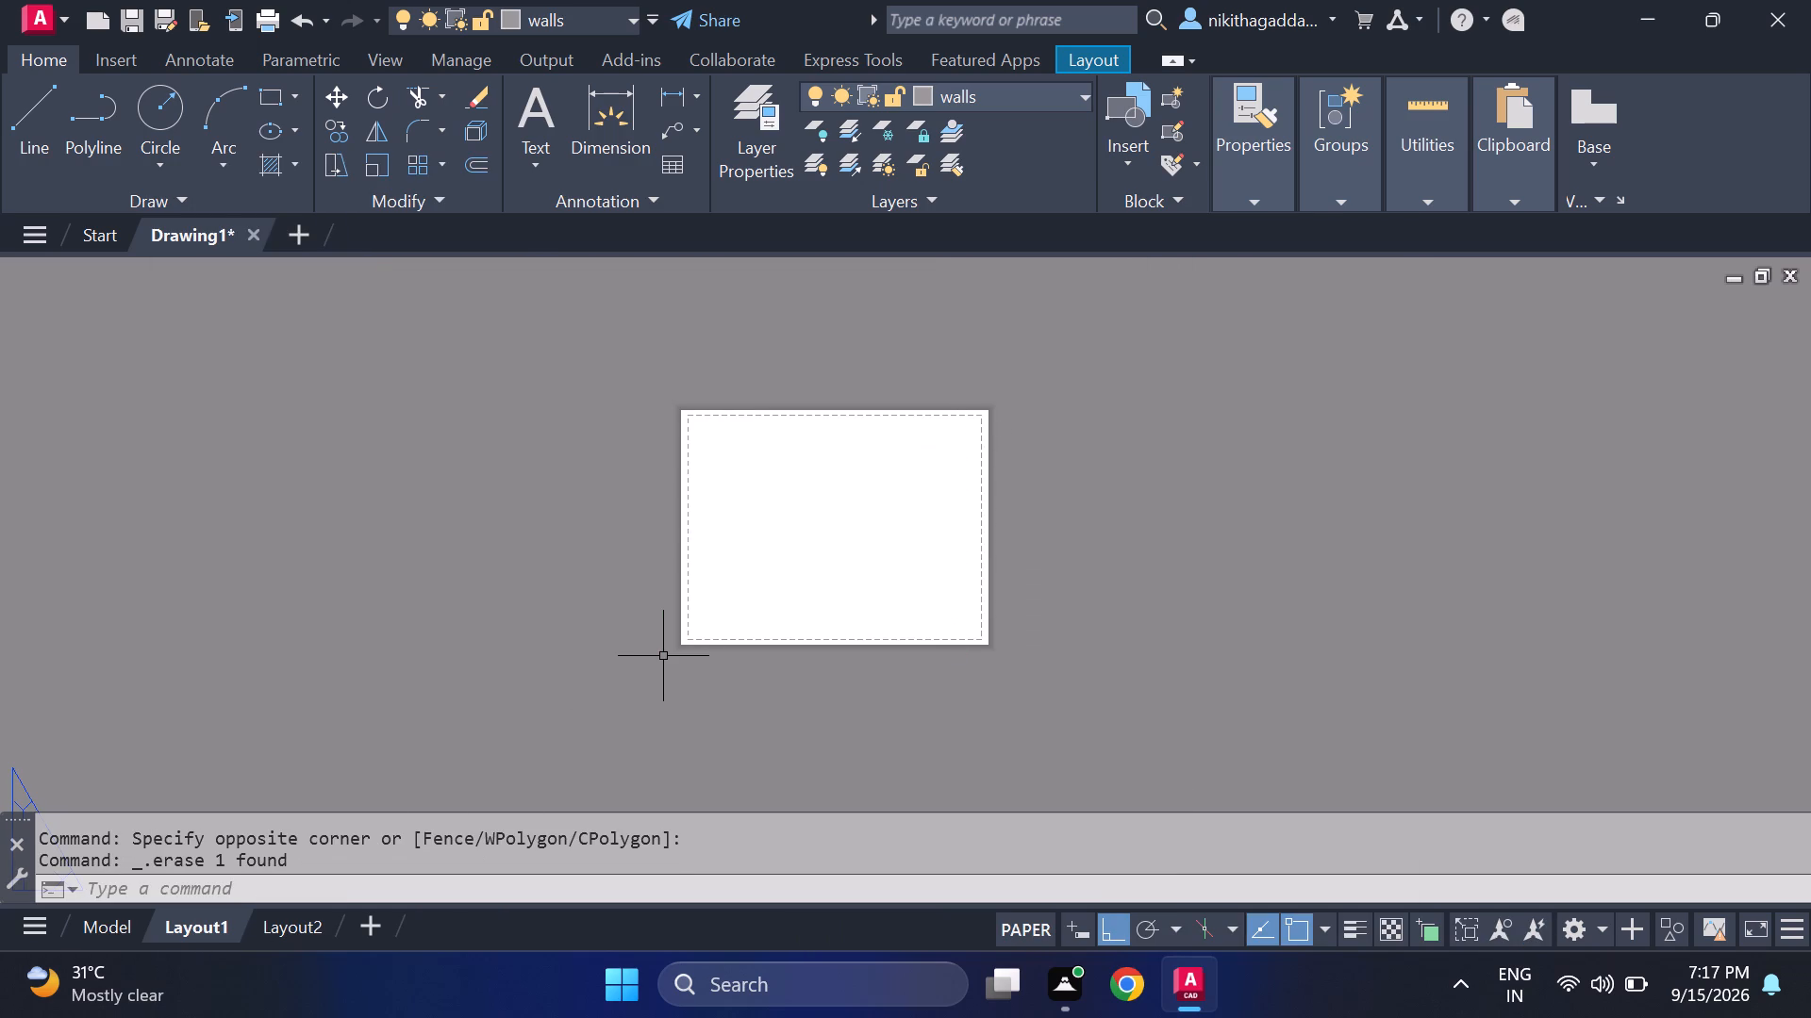
# Modify Layout1's page setup to use the DWG To PDF.pc3 plotter and ISO full bleed A4 (210.00 x 297.00 MM) paper.
pyautogui.rightClick(203, 936)
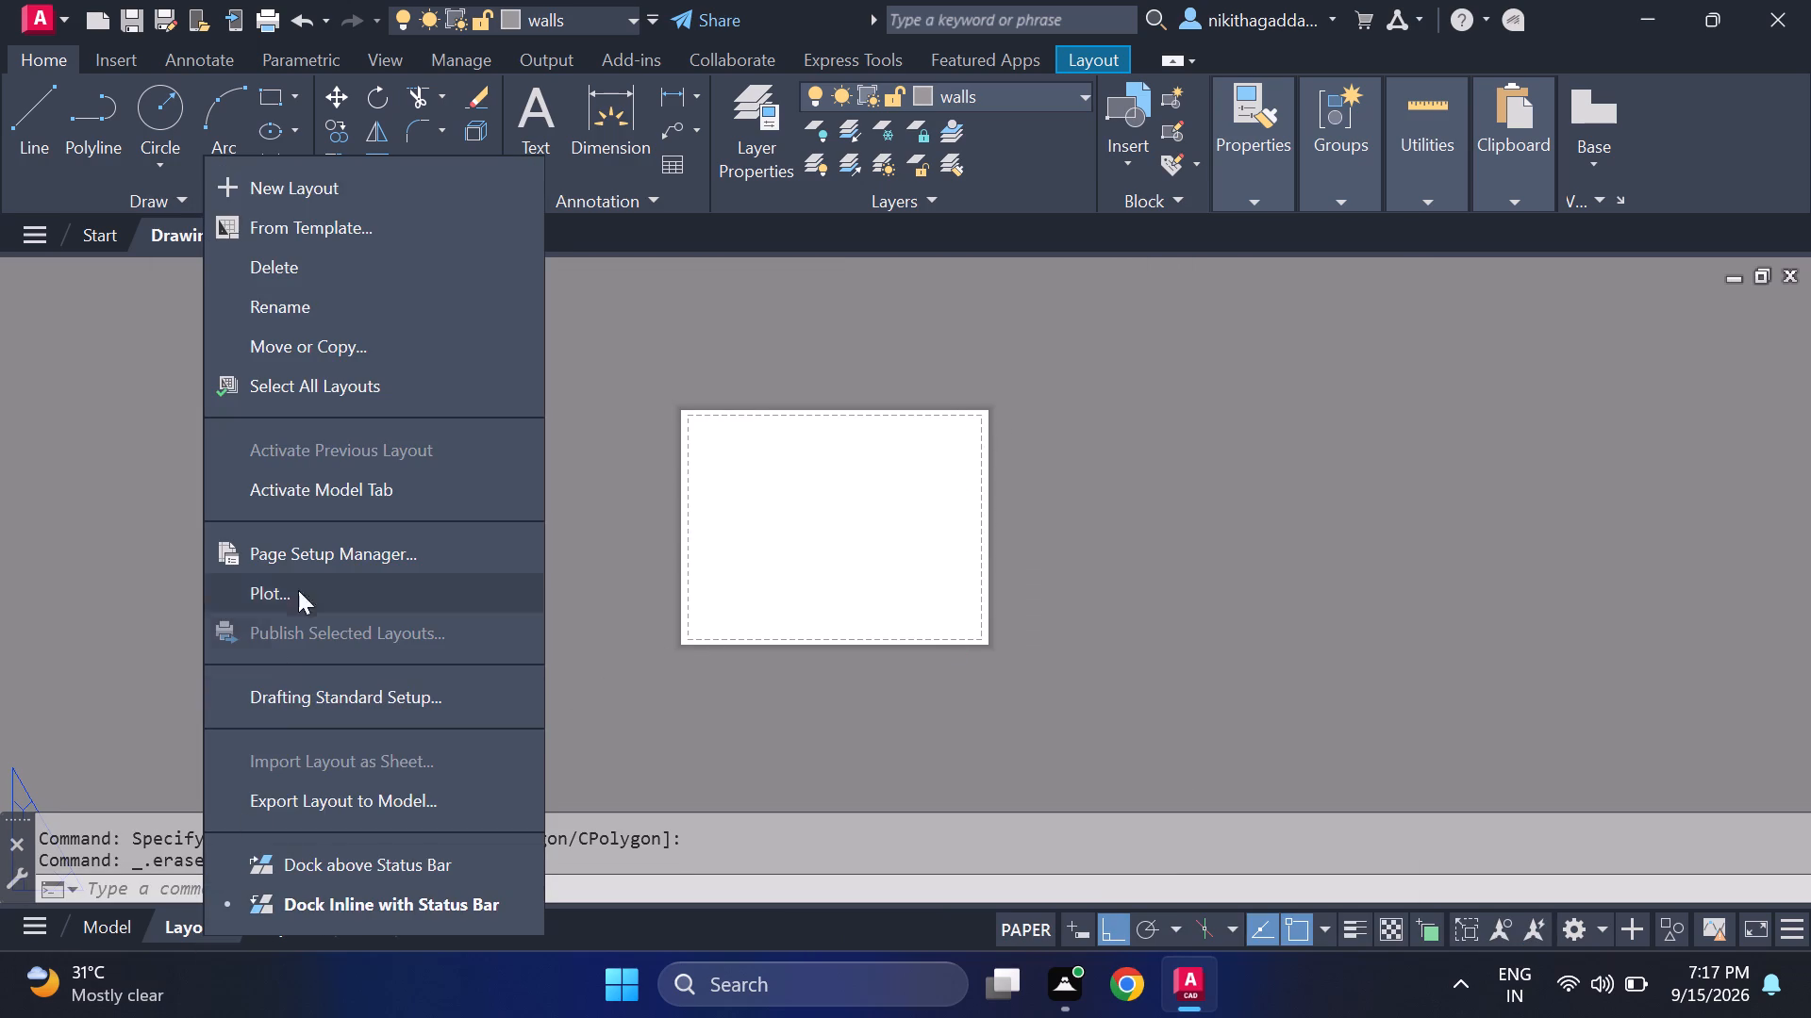
pyautogui.click(312, 545)
pyautogui.click(1099, 432)
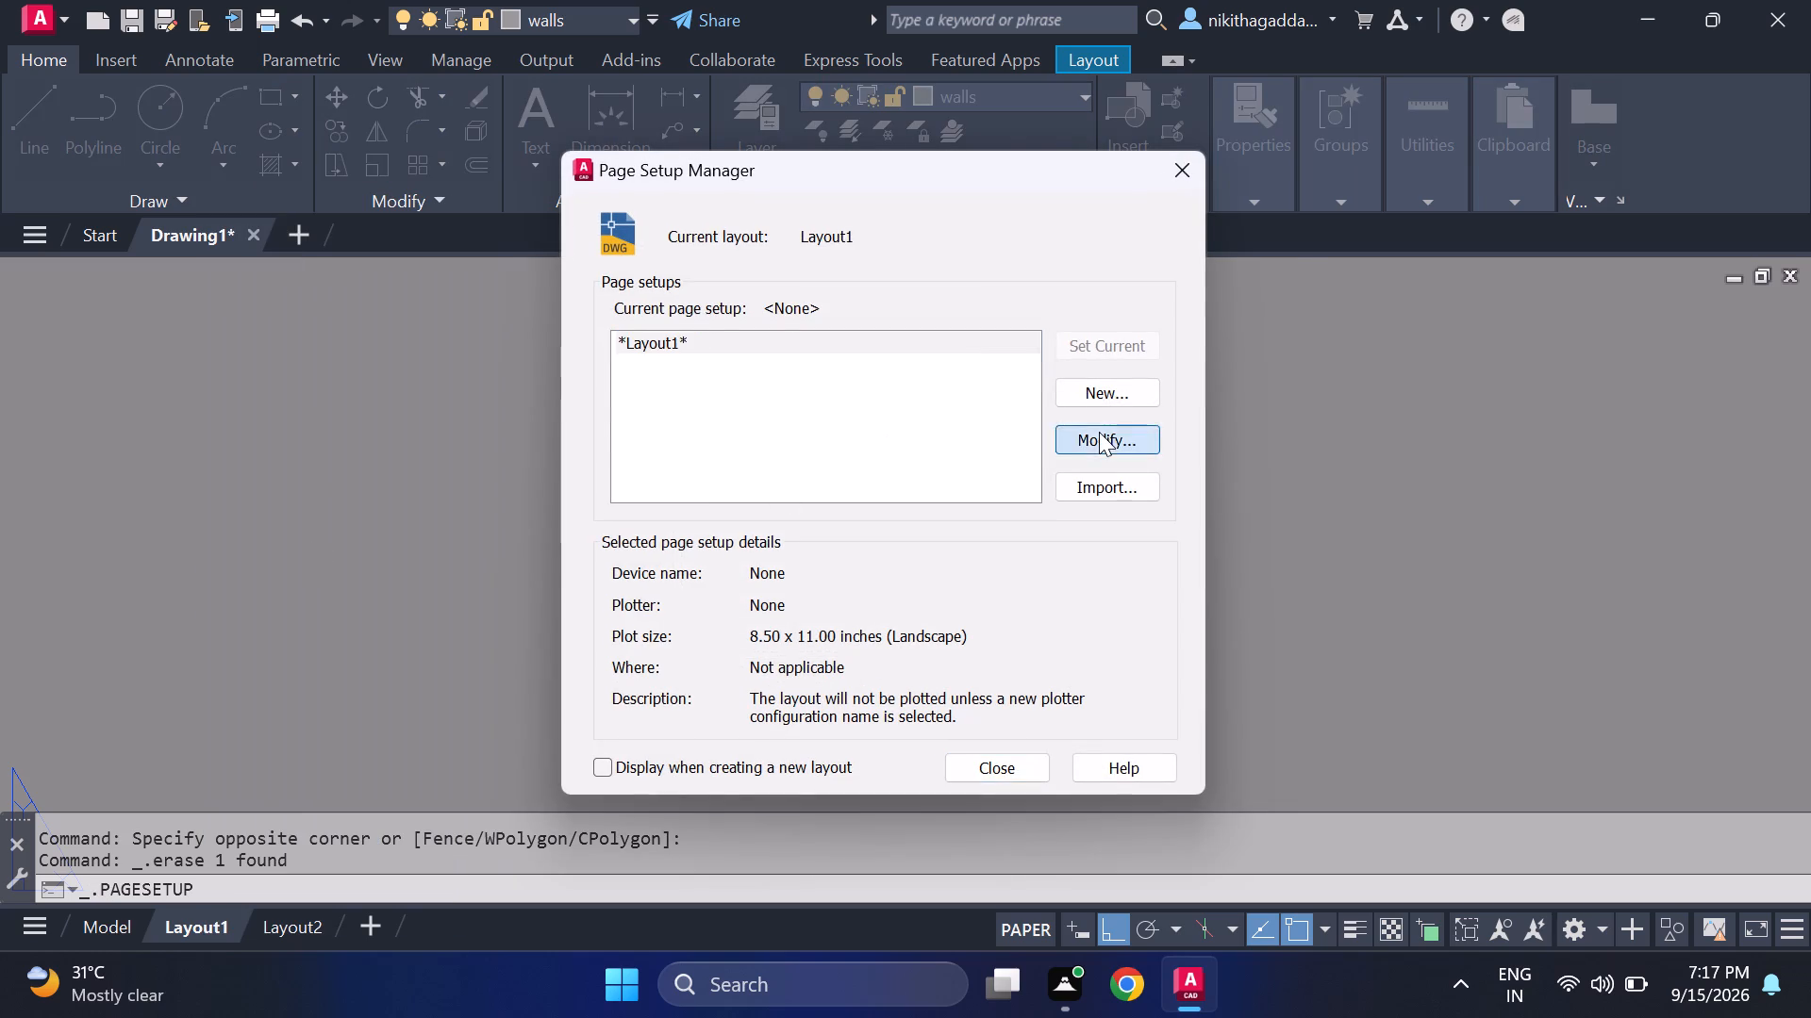
pyautogui.click(711, 279)
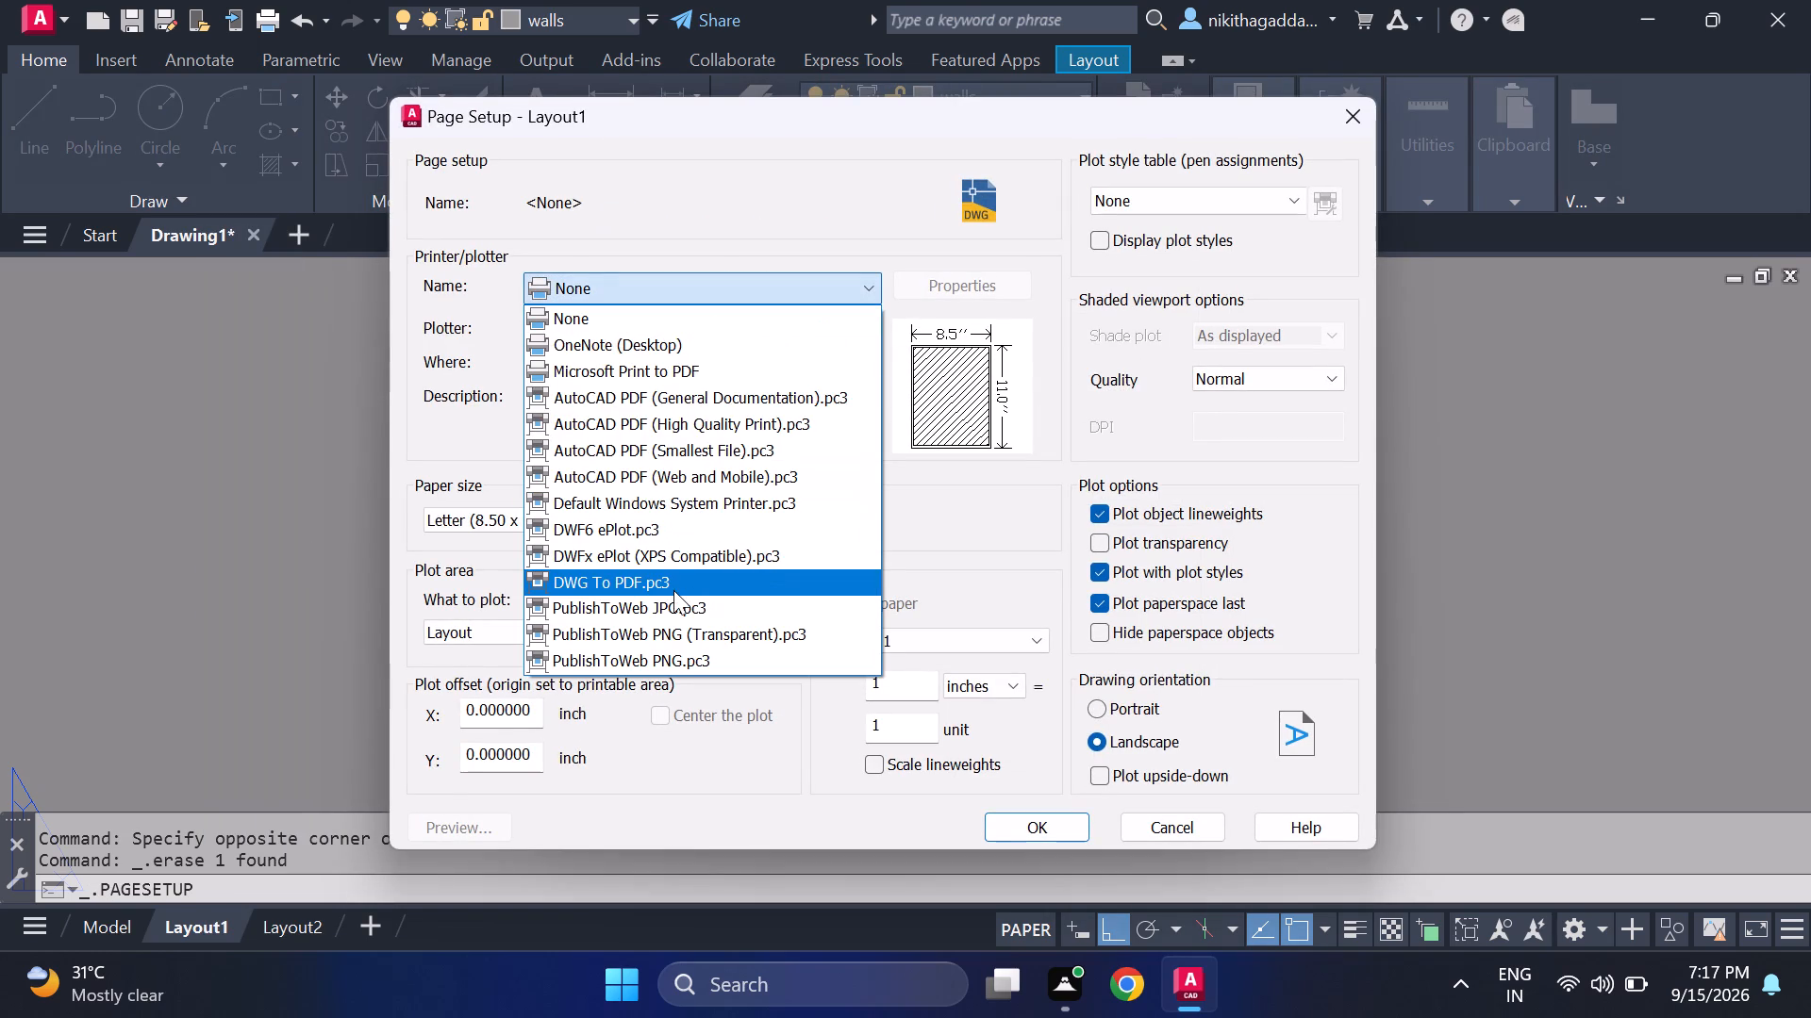
pyautogui.click(673, 586)
pyautogui.moveTo(672, 527); pyautogui.dragTo(672, 517)
pyautogui.scroll(-4, 652, 337)
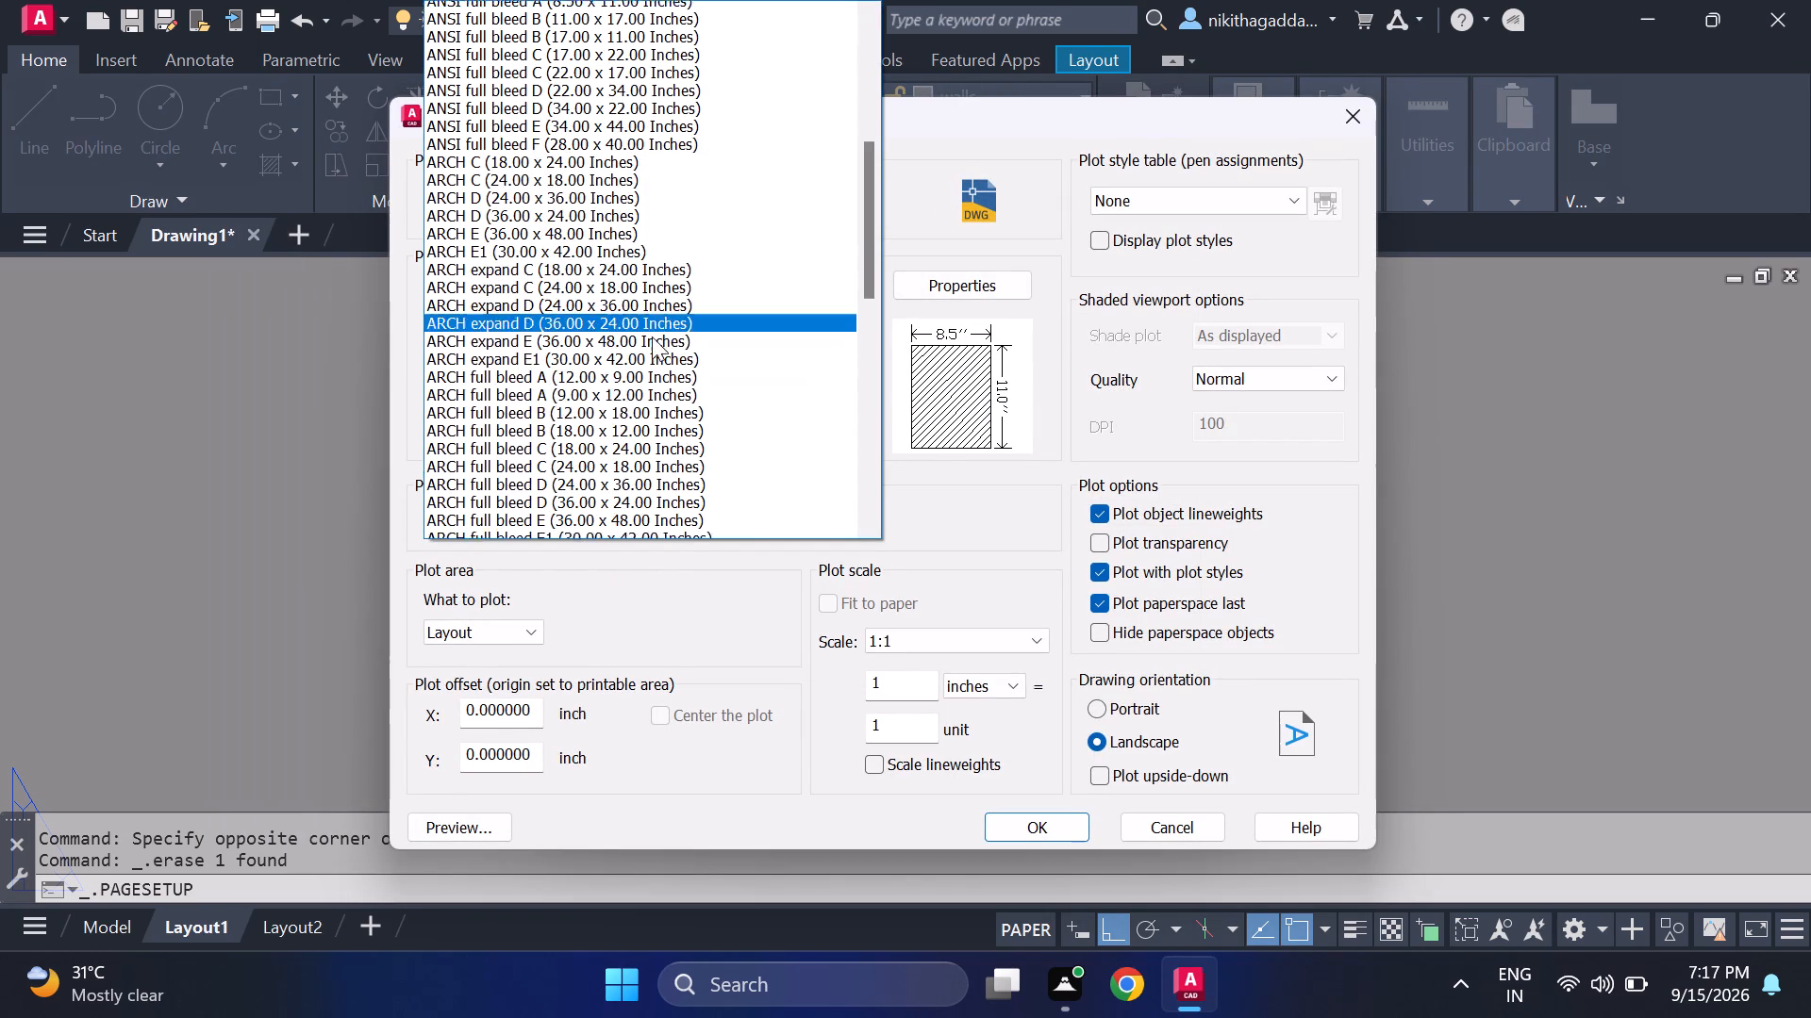
pyautogui.scroll(-6, 652, 337)
pyautogui.scroll(-1, 604, 467)
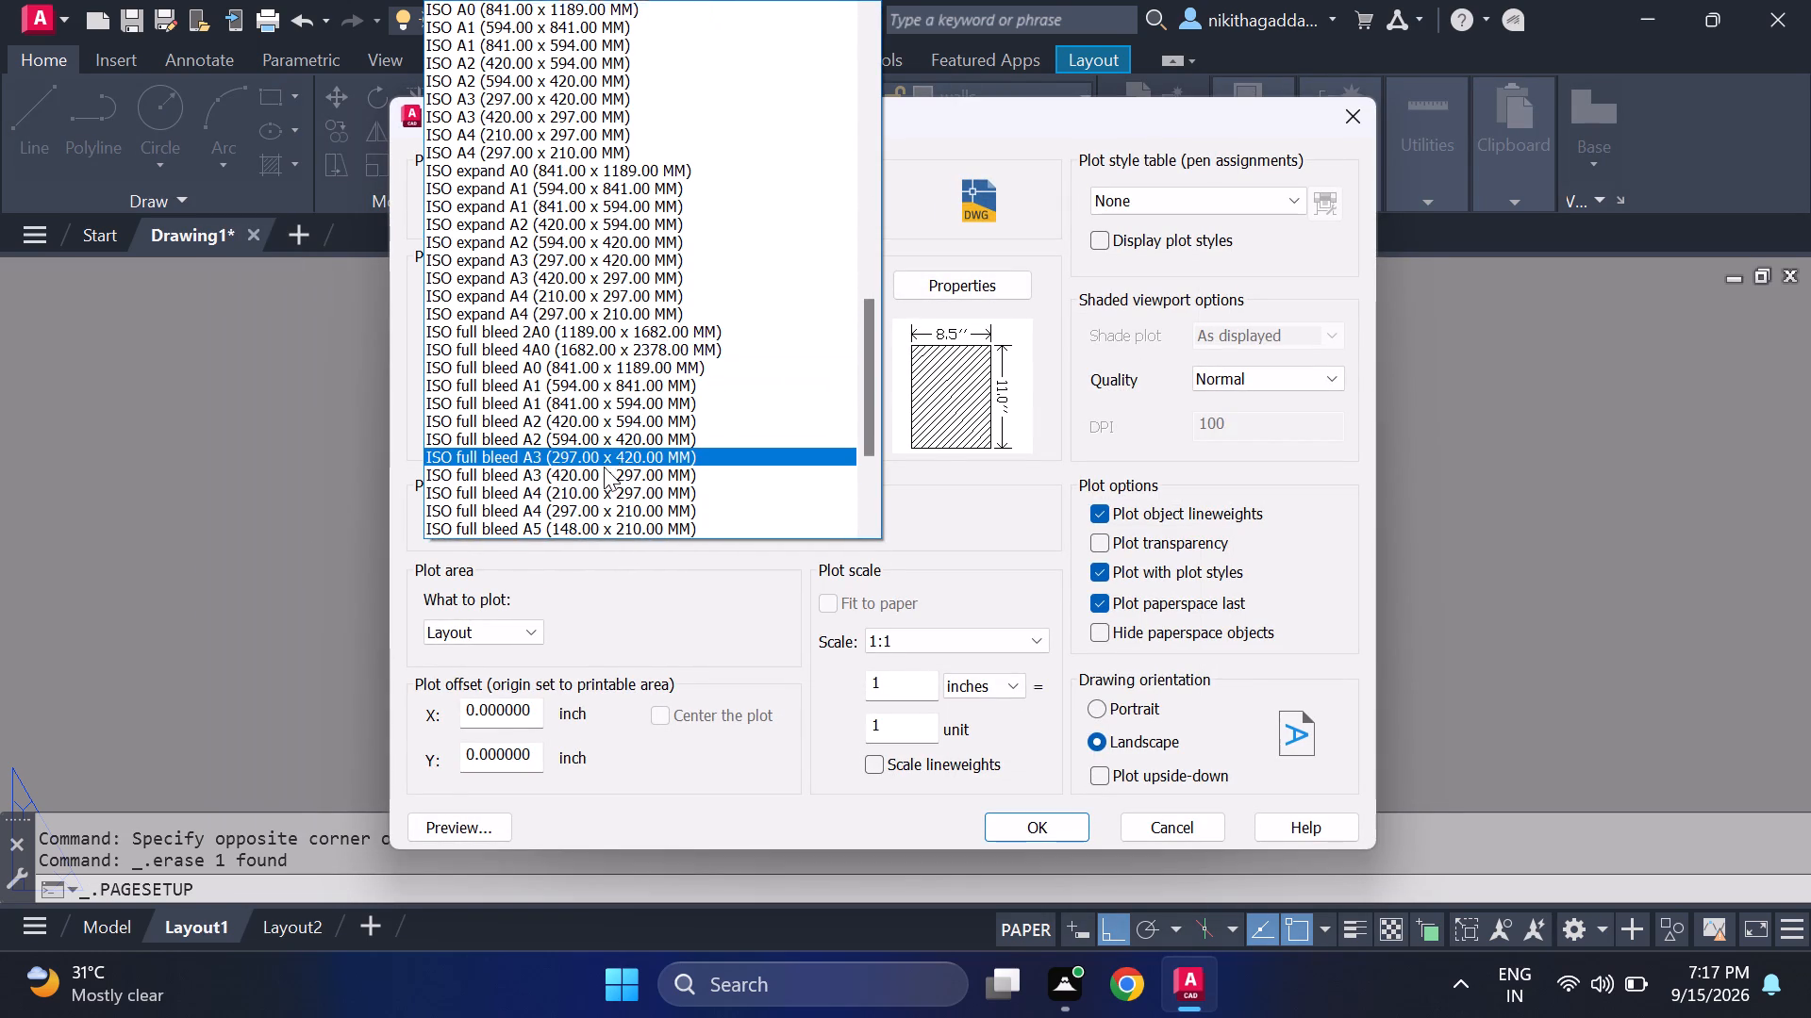
pyautogui.click(584, 459)
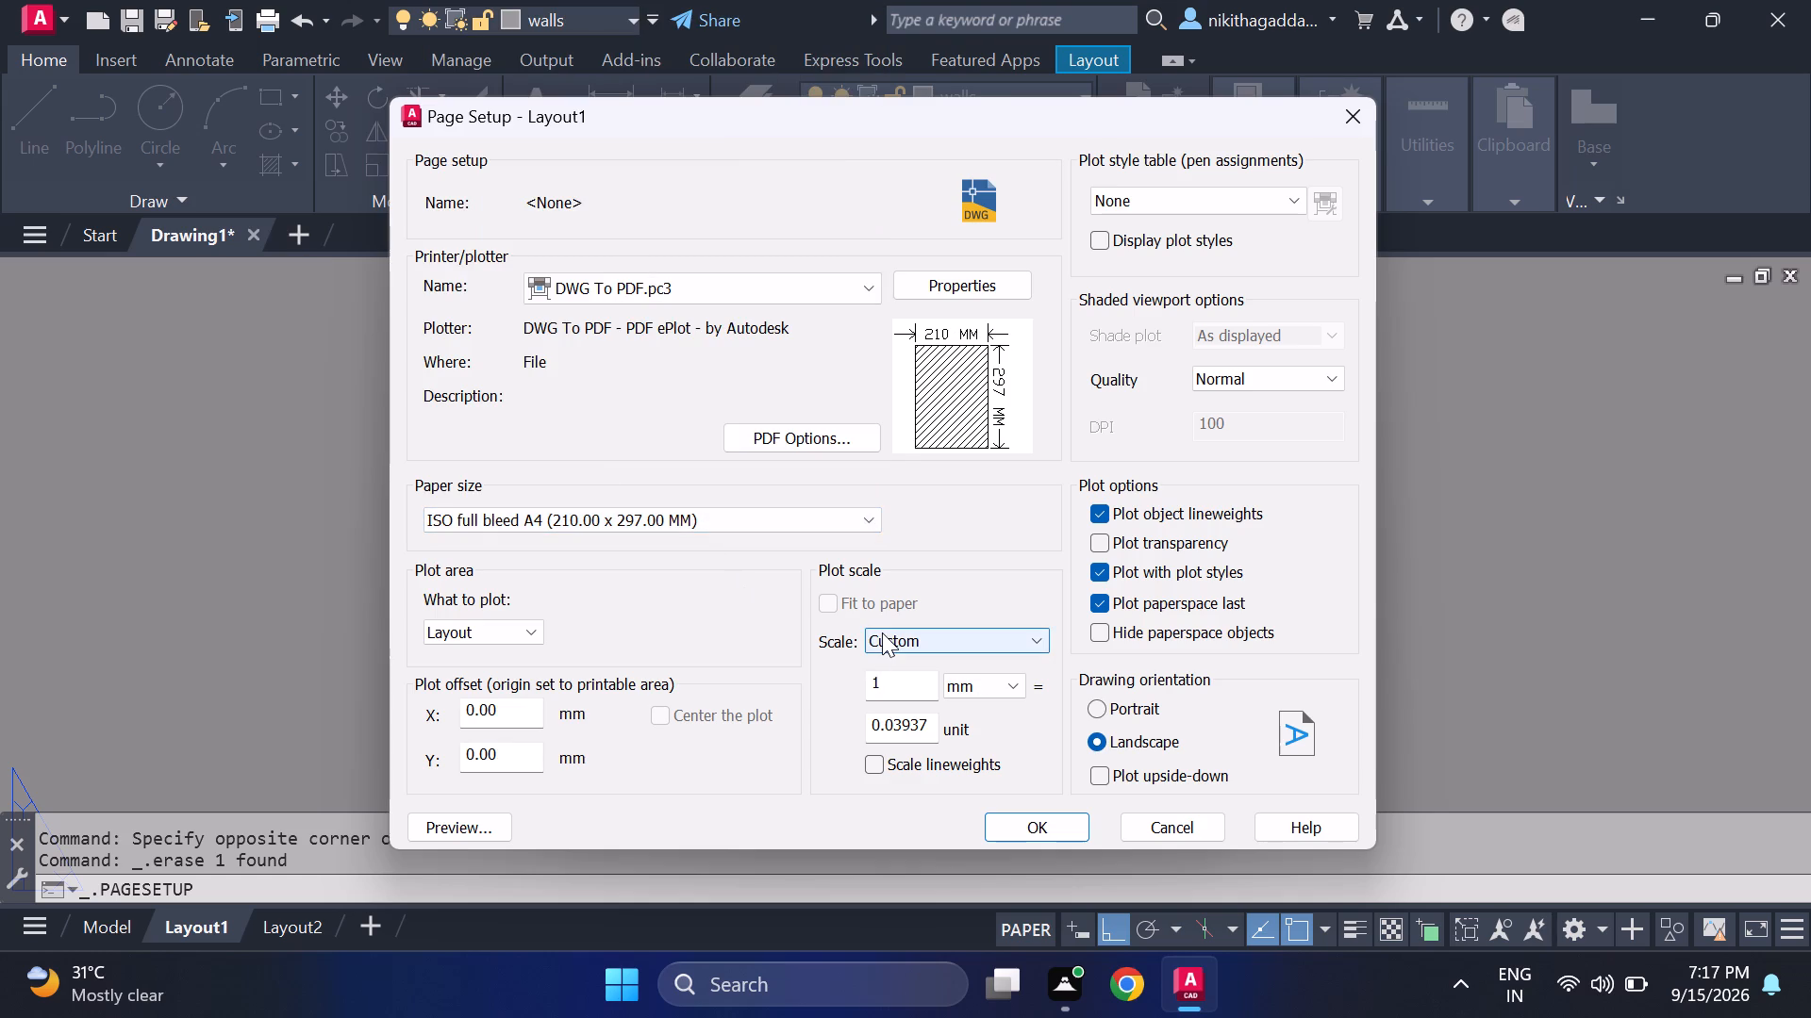
# Set the Layout1 plot scale to 1:1, accept the page setup and close the Page Setup Manager.
pyautogui.click(882, 632)
pyautogui.click(955, 114)
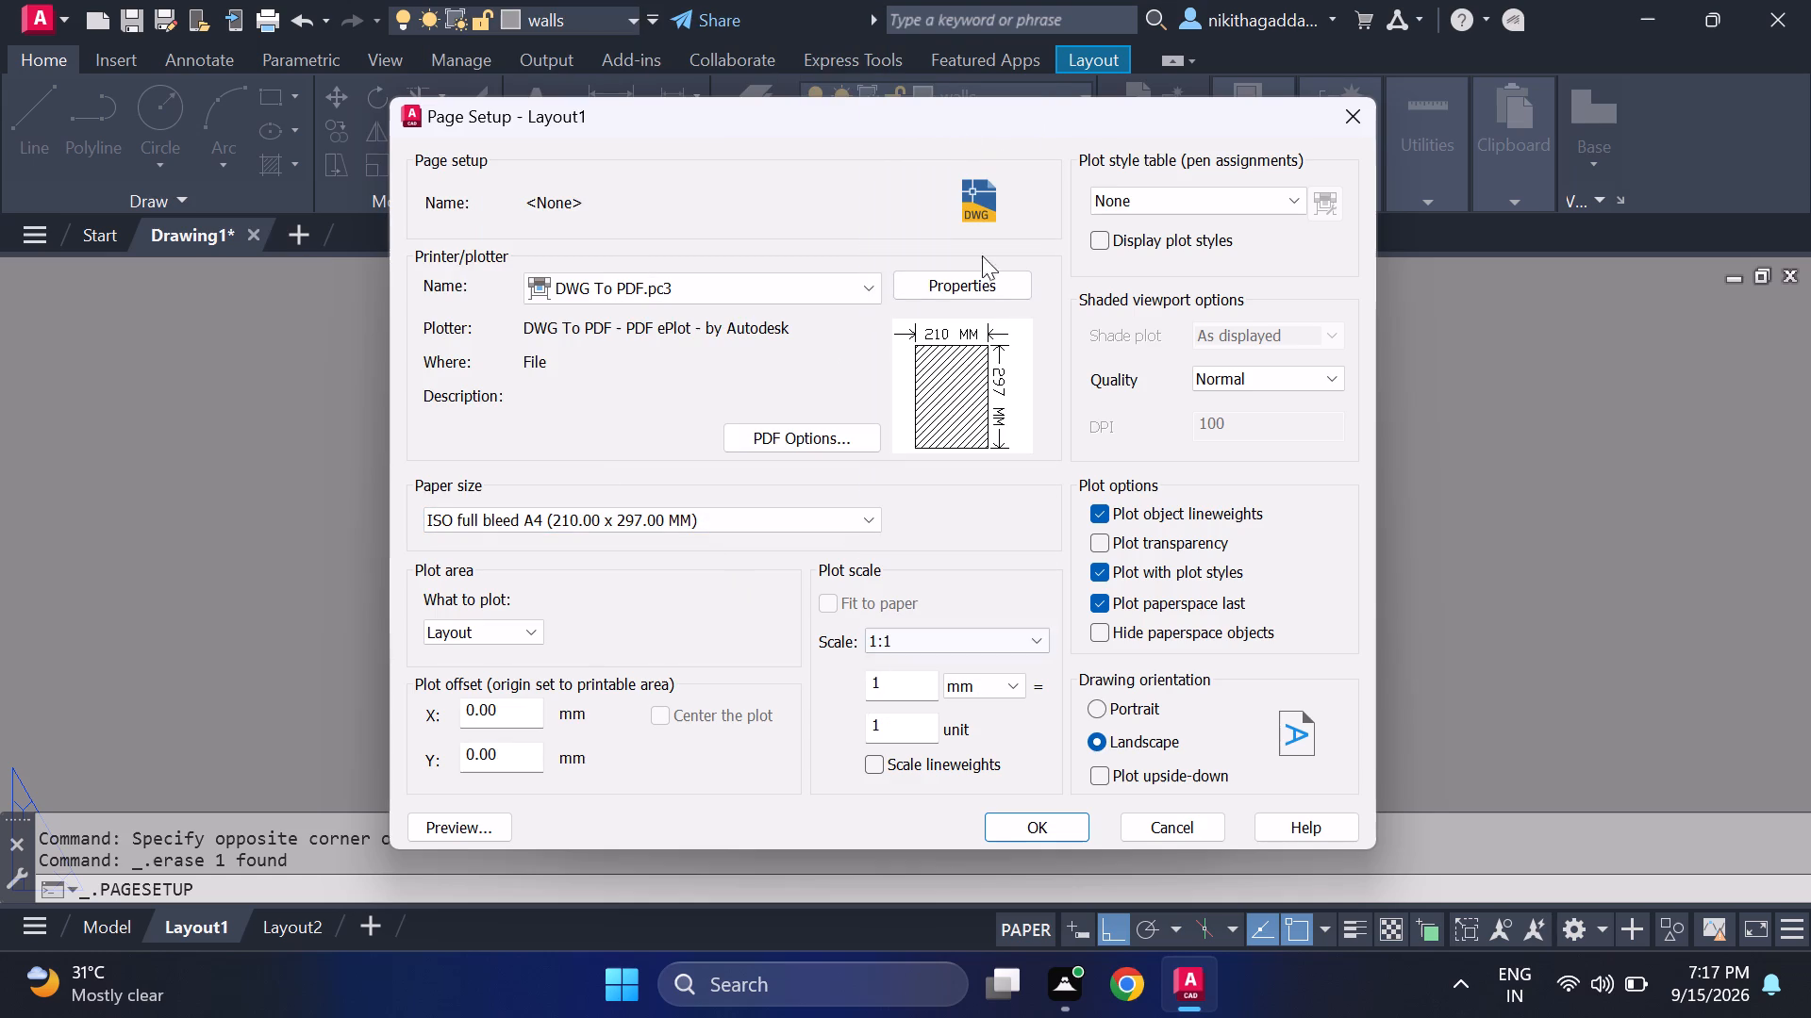
pyautogui.click(1023, 816)
pyautogui.click(1133, 347)
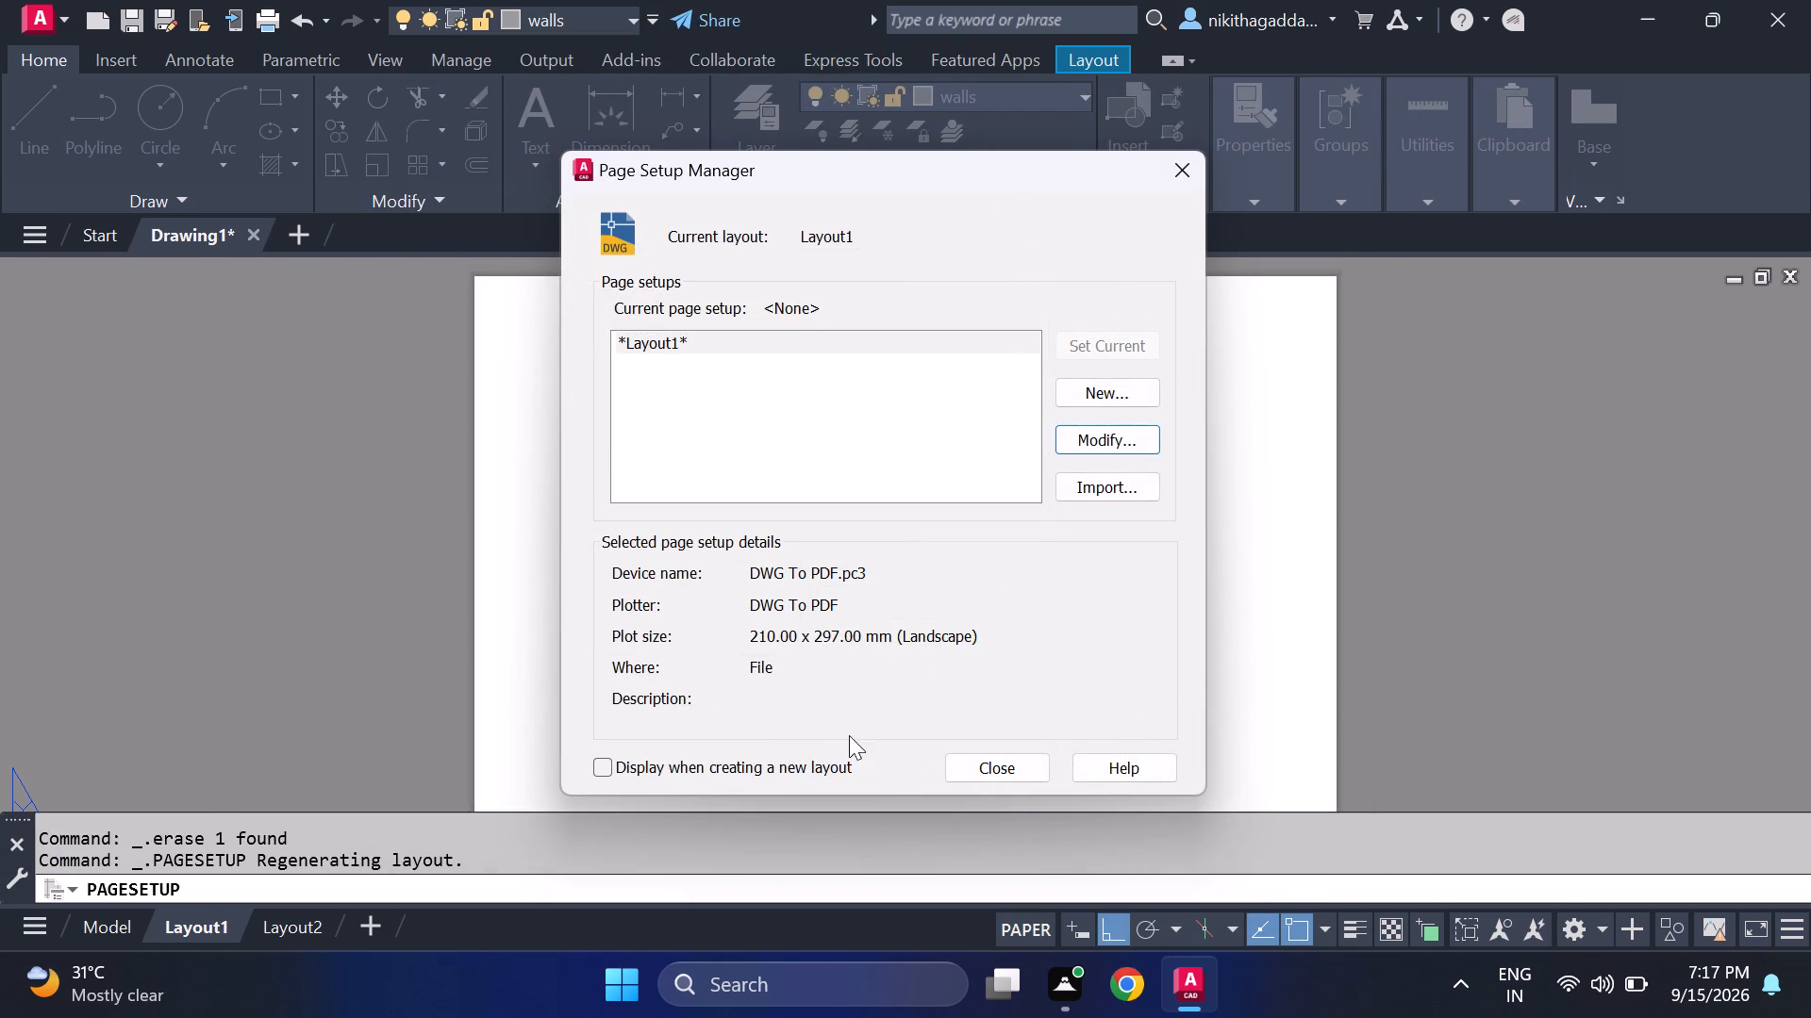
pyautogui.click(1008, 753)
# Create a single viewport on Layout1 spanning the whole sheet from its upper-left to its lower-right corner.
pyautogui.scroll(-2, 564, 787)
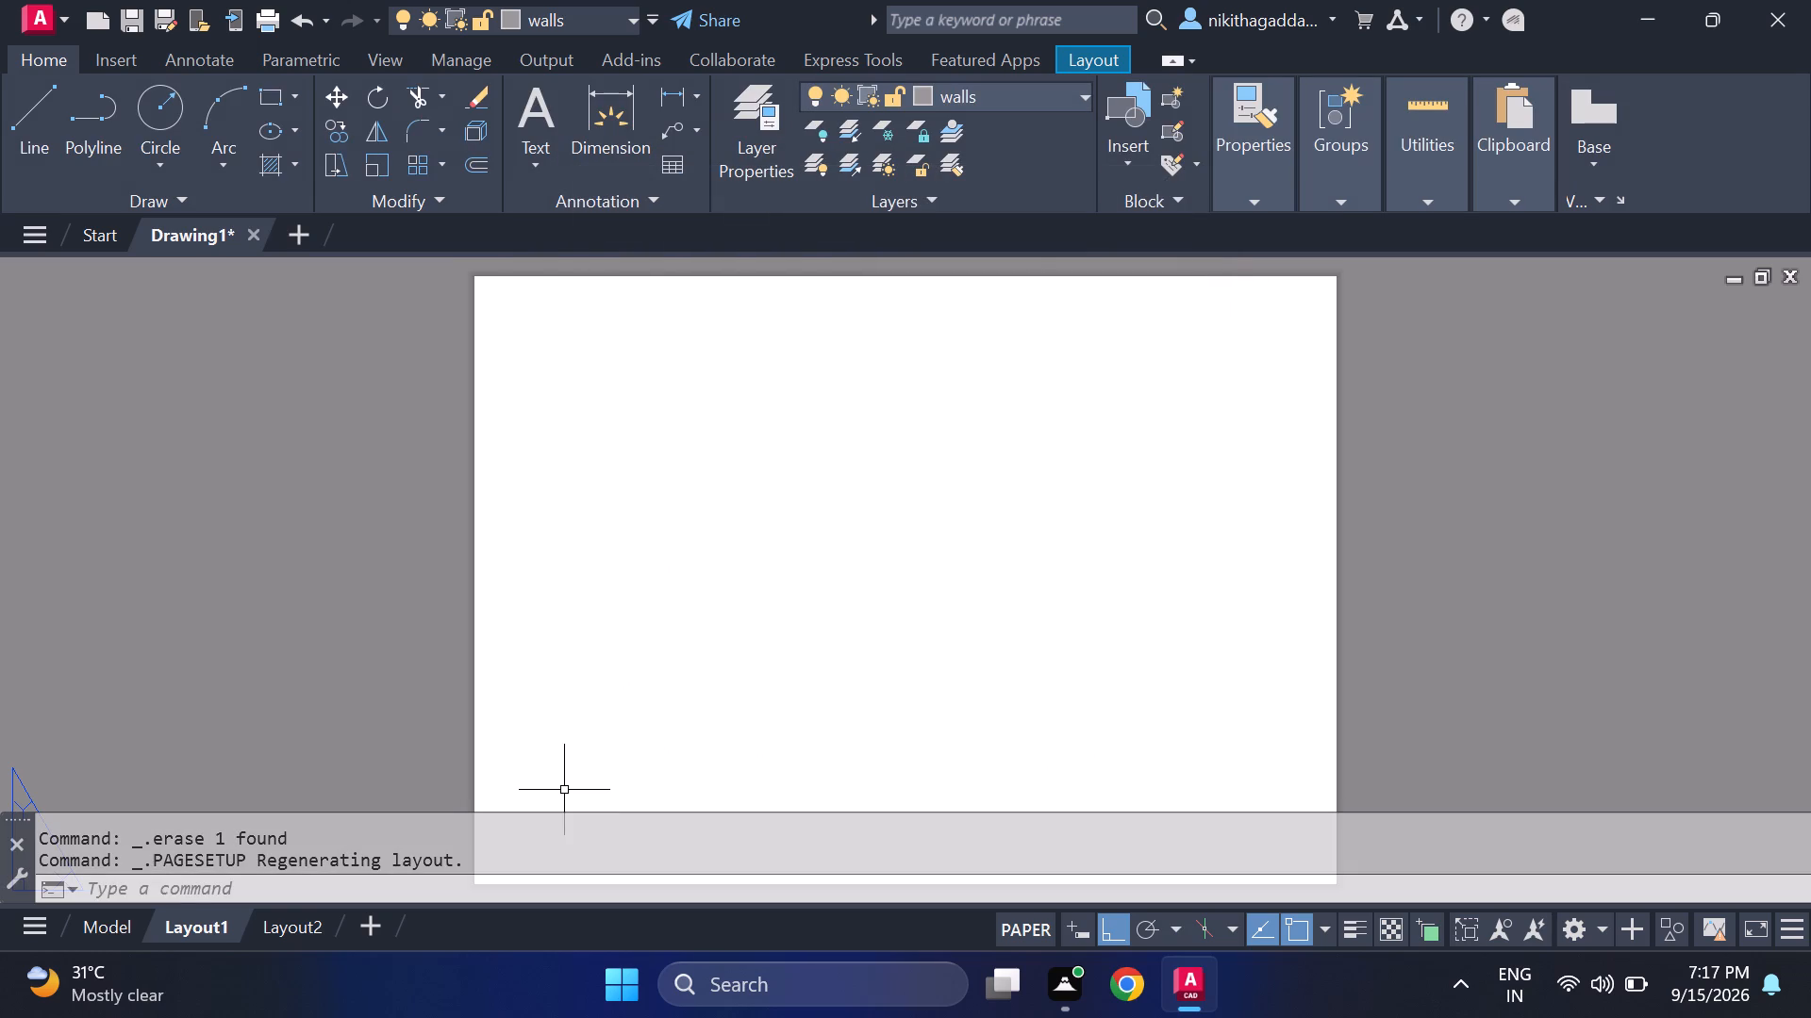
pyautogui.moveTo(576, 725); pyautogui.dragTo(576, 650, button='middle')
pyautogui.write('viewports')
pyautogui.press('Return')
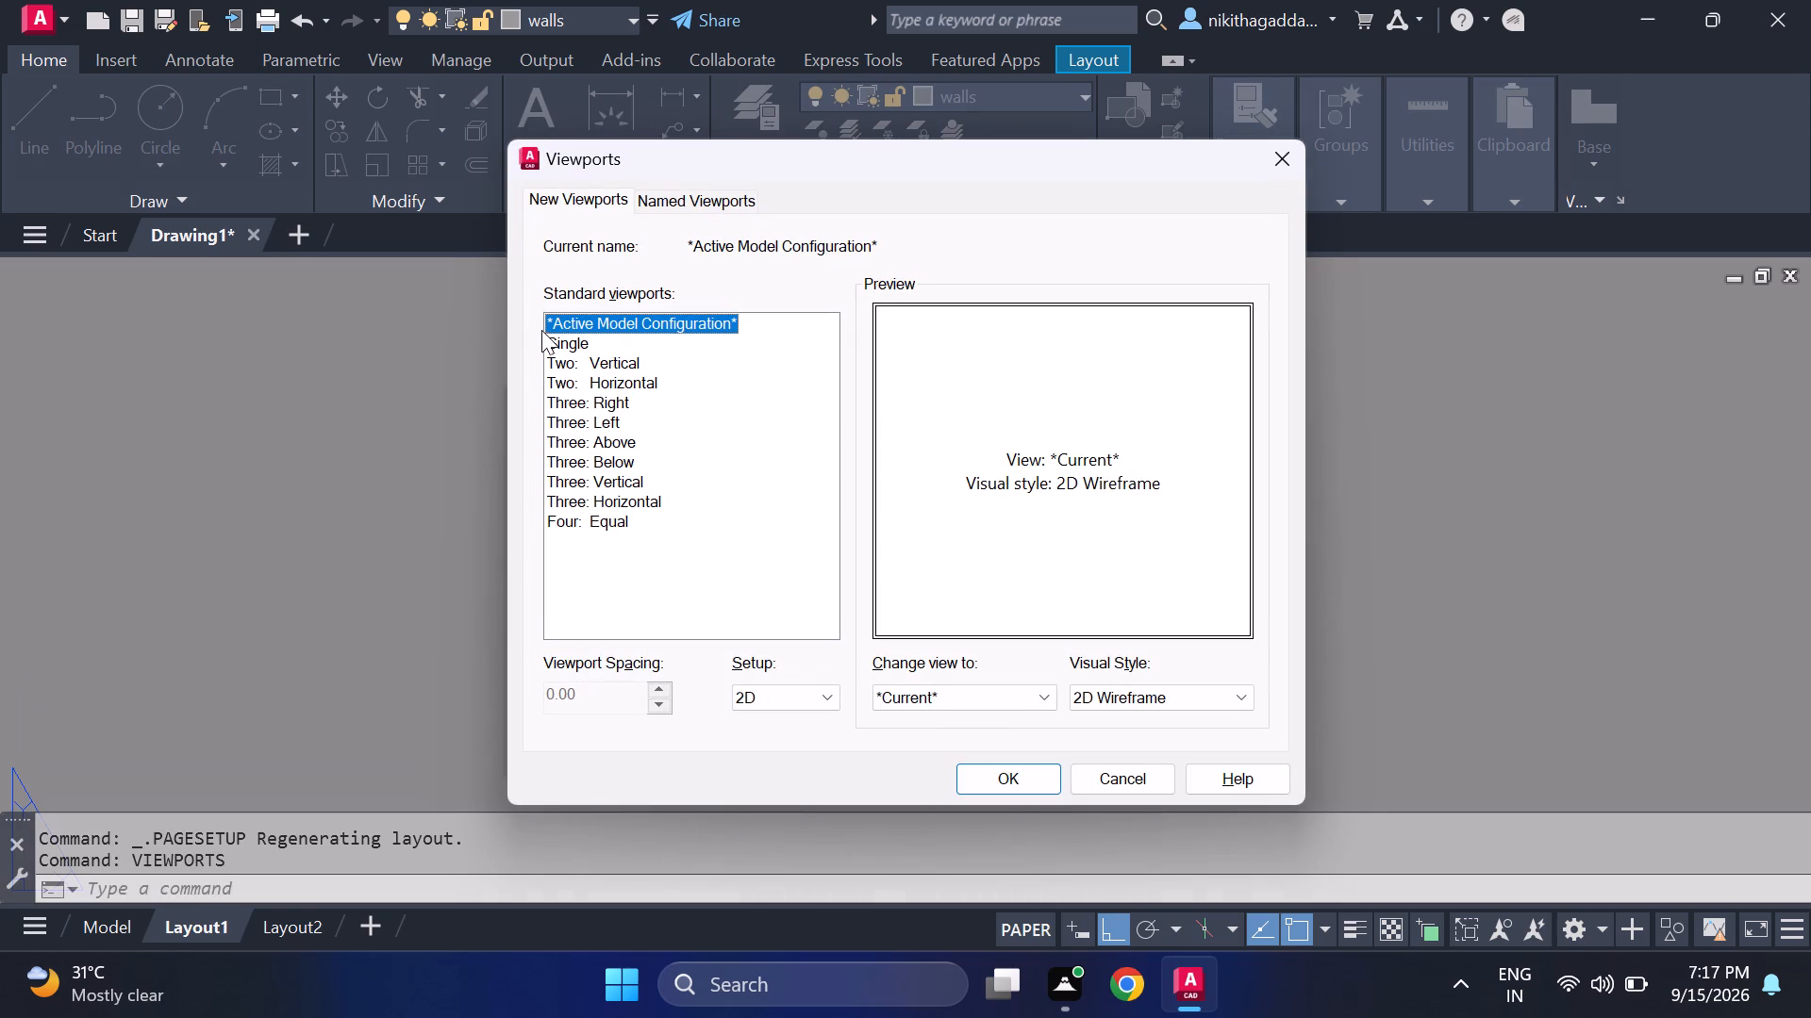
pyautogui.click(556, 340)
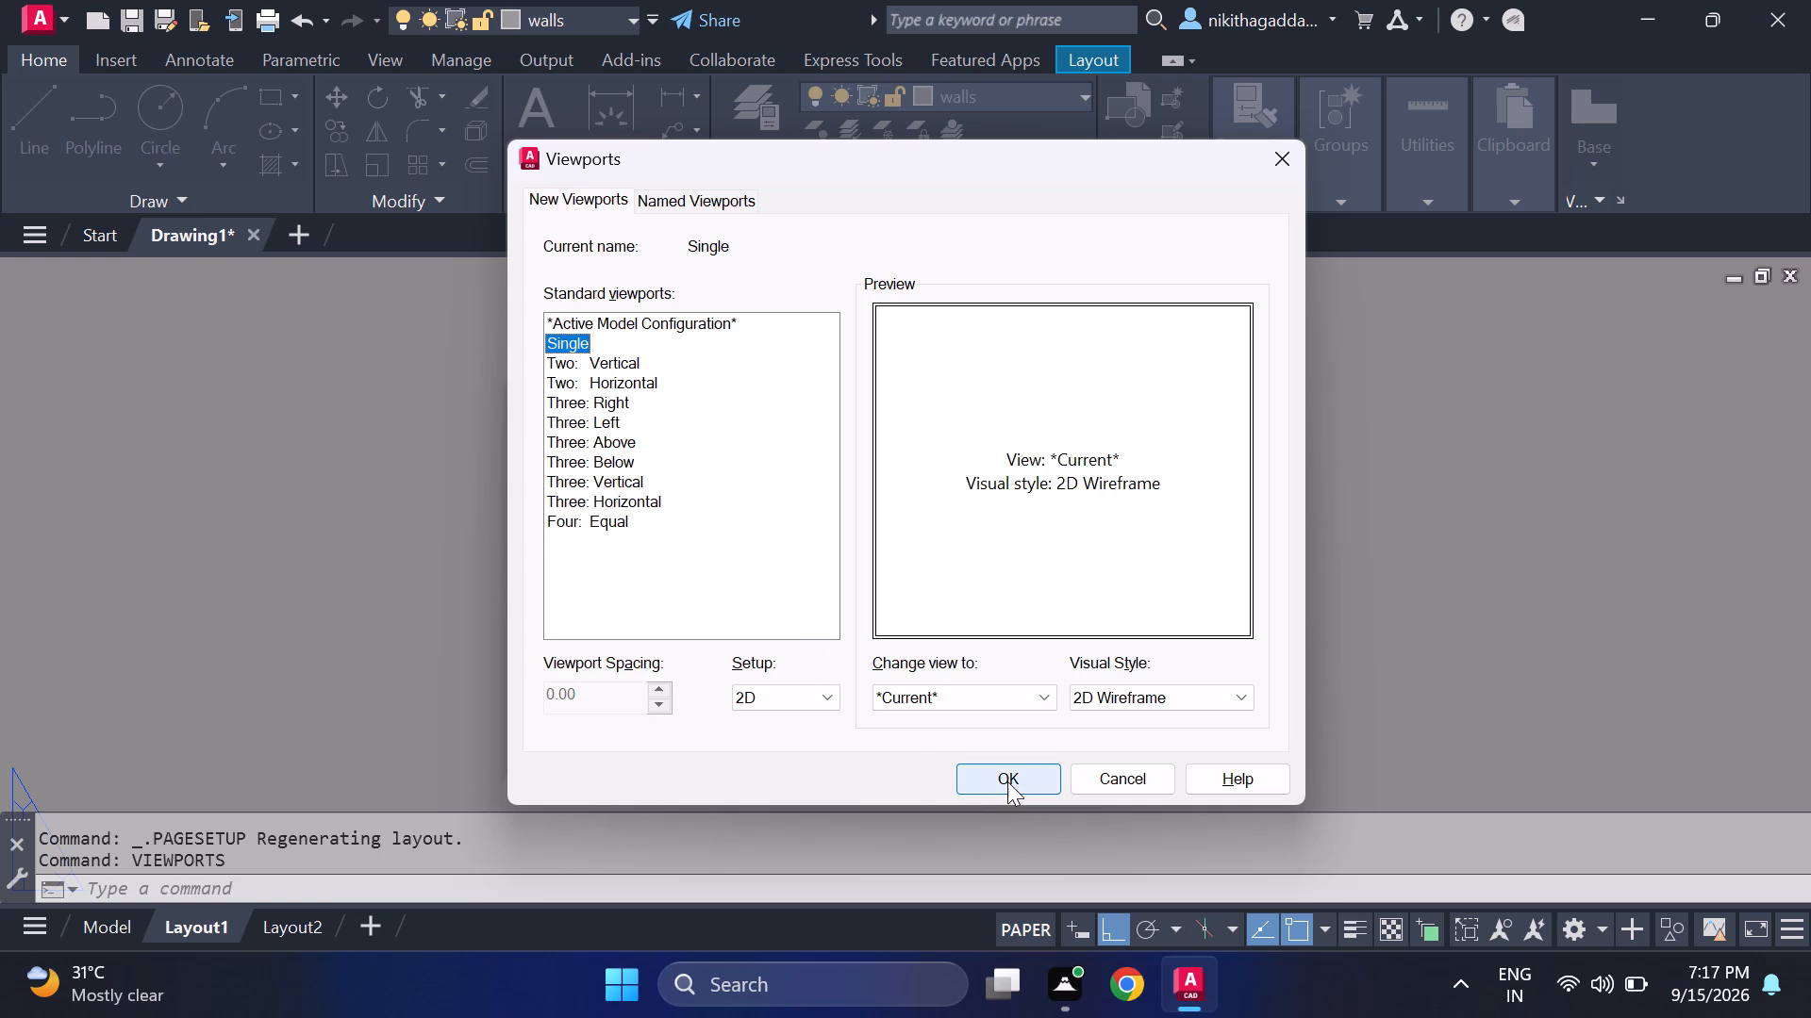
pyautogui.click(1007, 781)
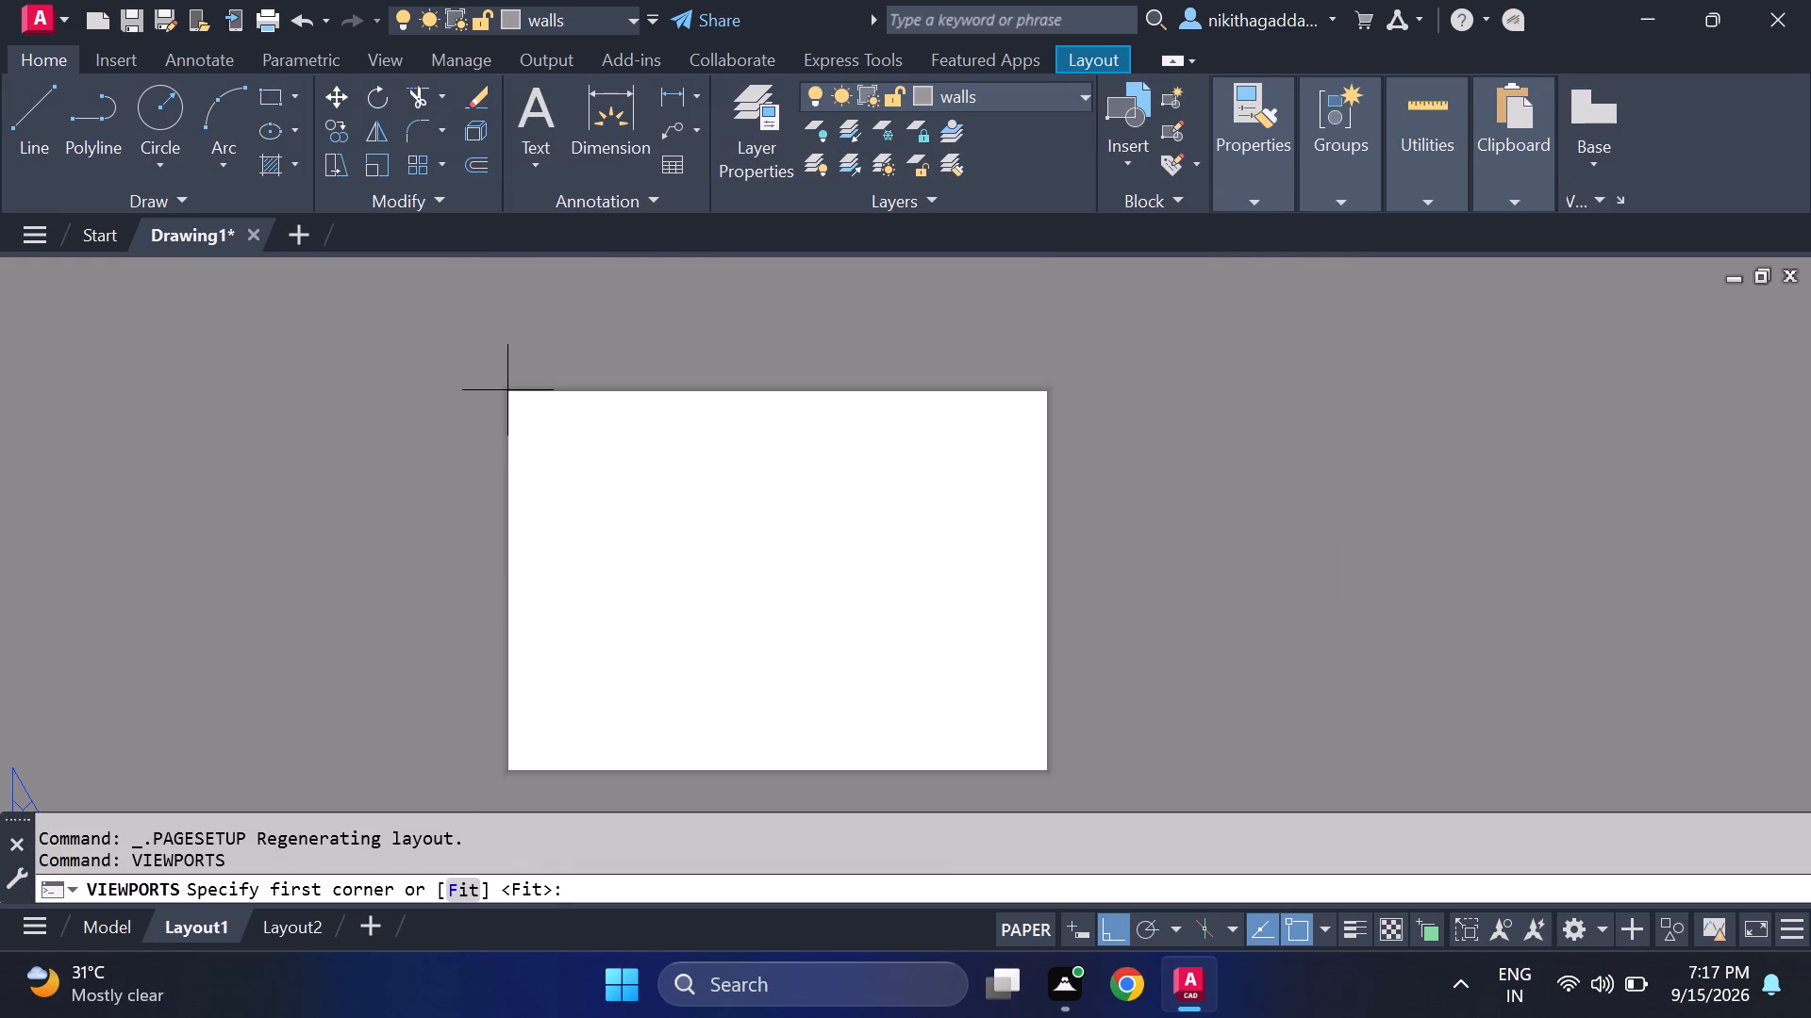
pyautogui.click(507, 390)
pyautogui.click(1047, 773)
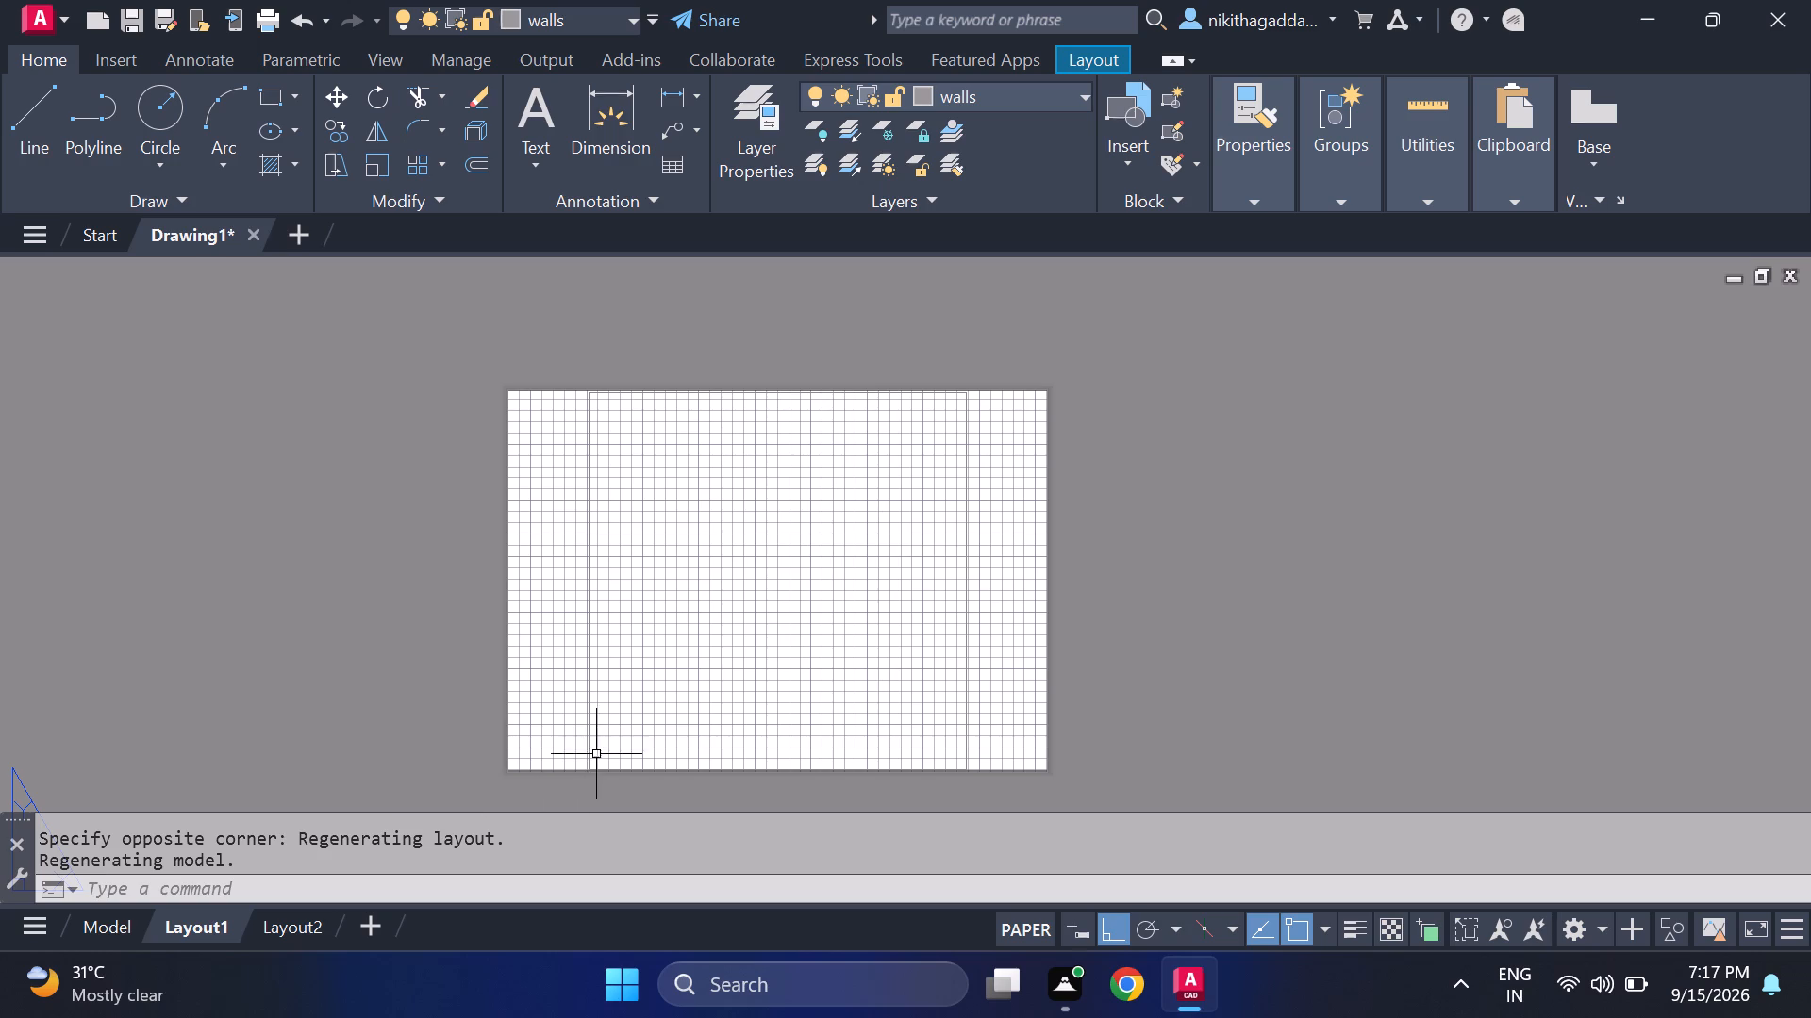
# Switch to model space and offset the square's left, top and right wall lines 9" inward.
pyautogui.scroll(4, 579, 689)
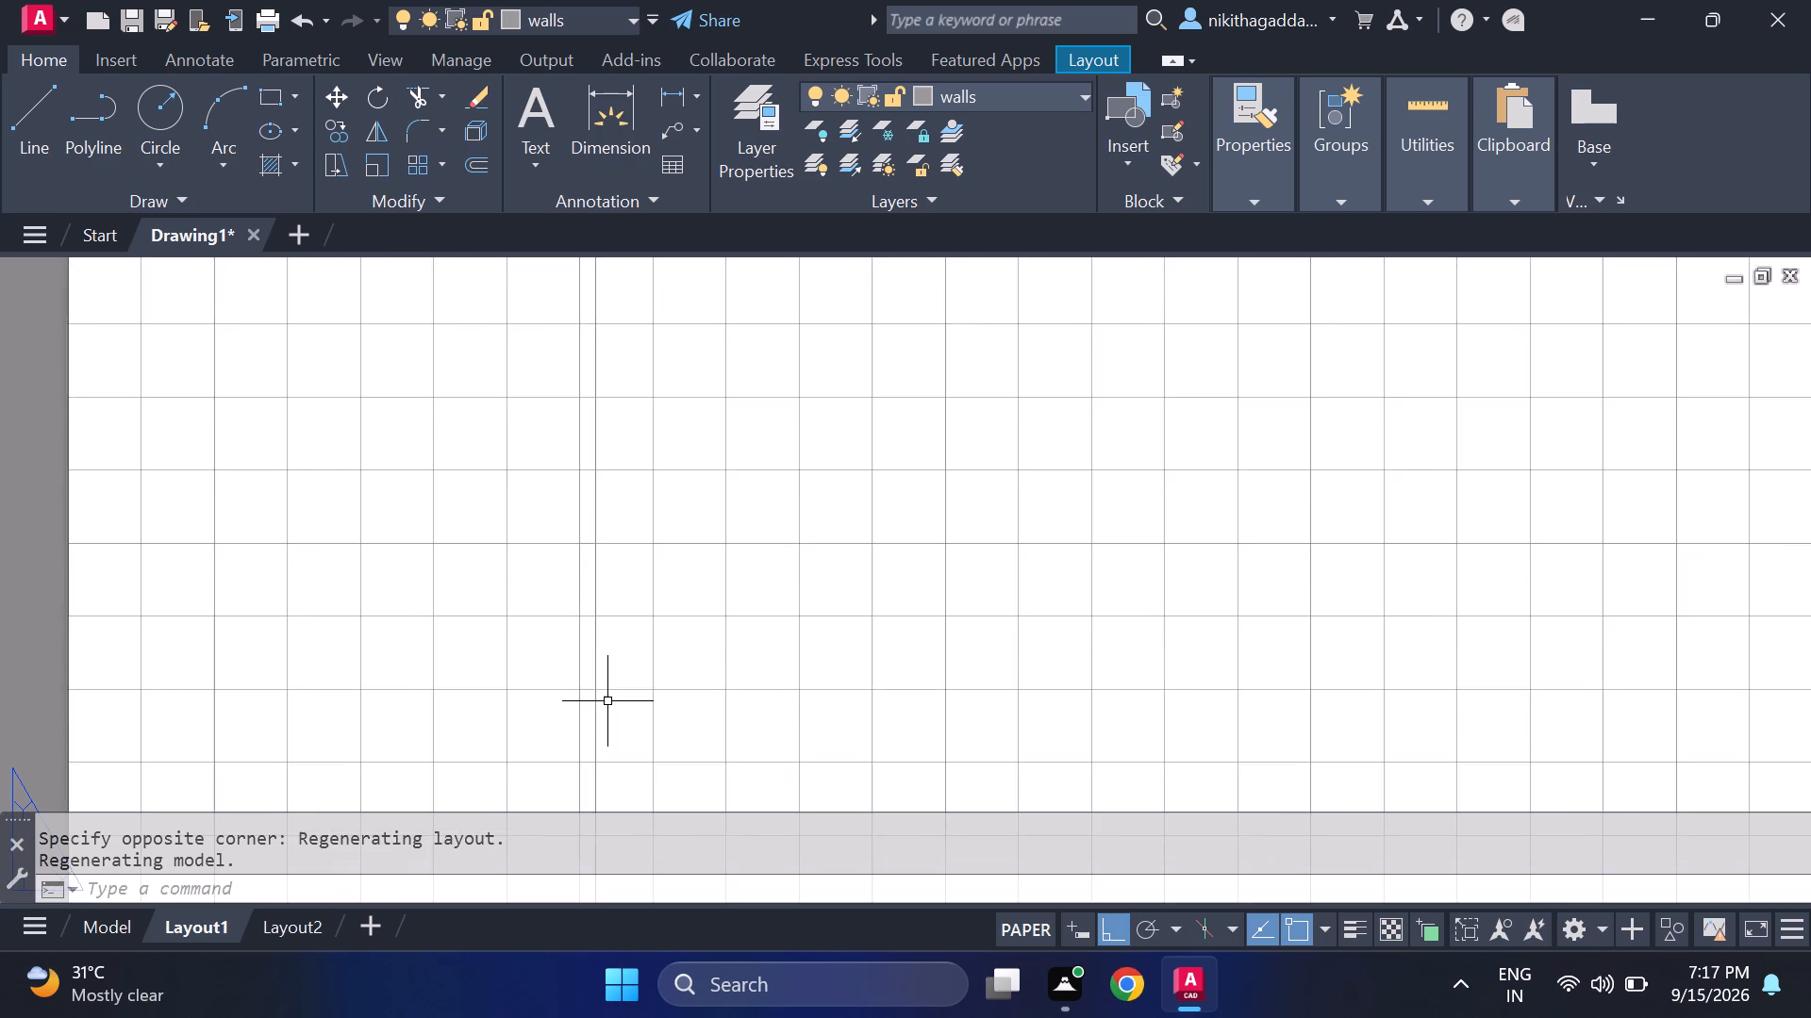
pyautogui.scroll(-4, 607, 701)
pyautogui.click(93, 912)
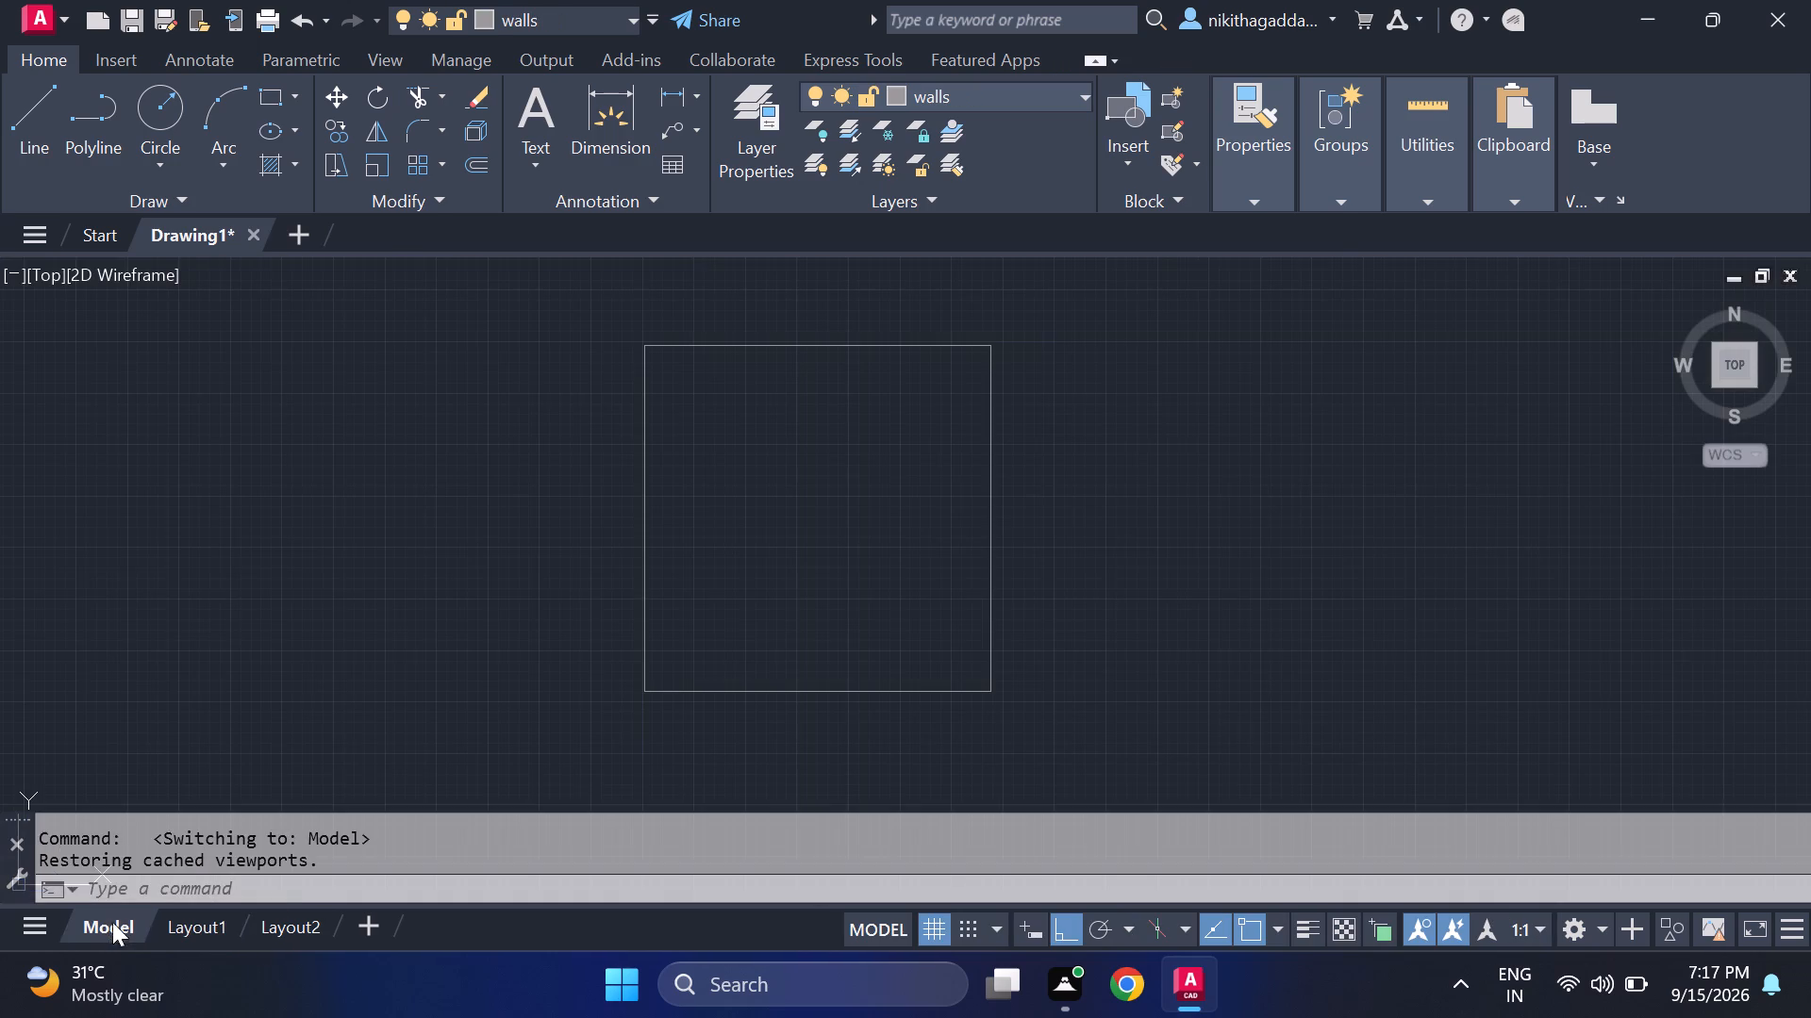
pyautogui.moveTo(786, 638); pyautogui.dragTo(773, 684, button='middle')
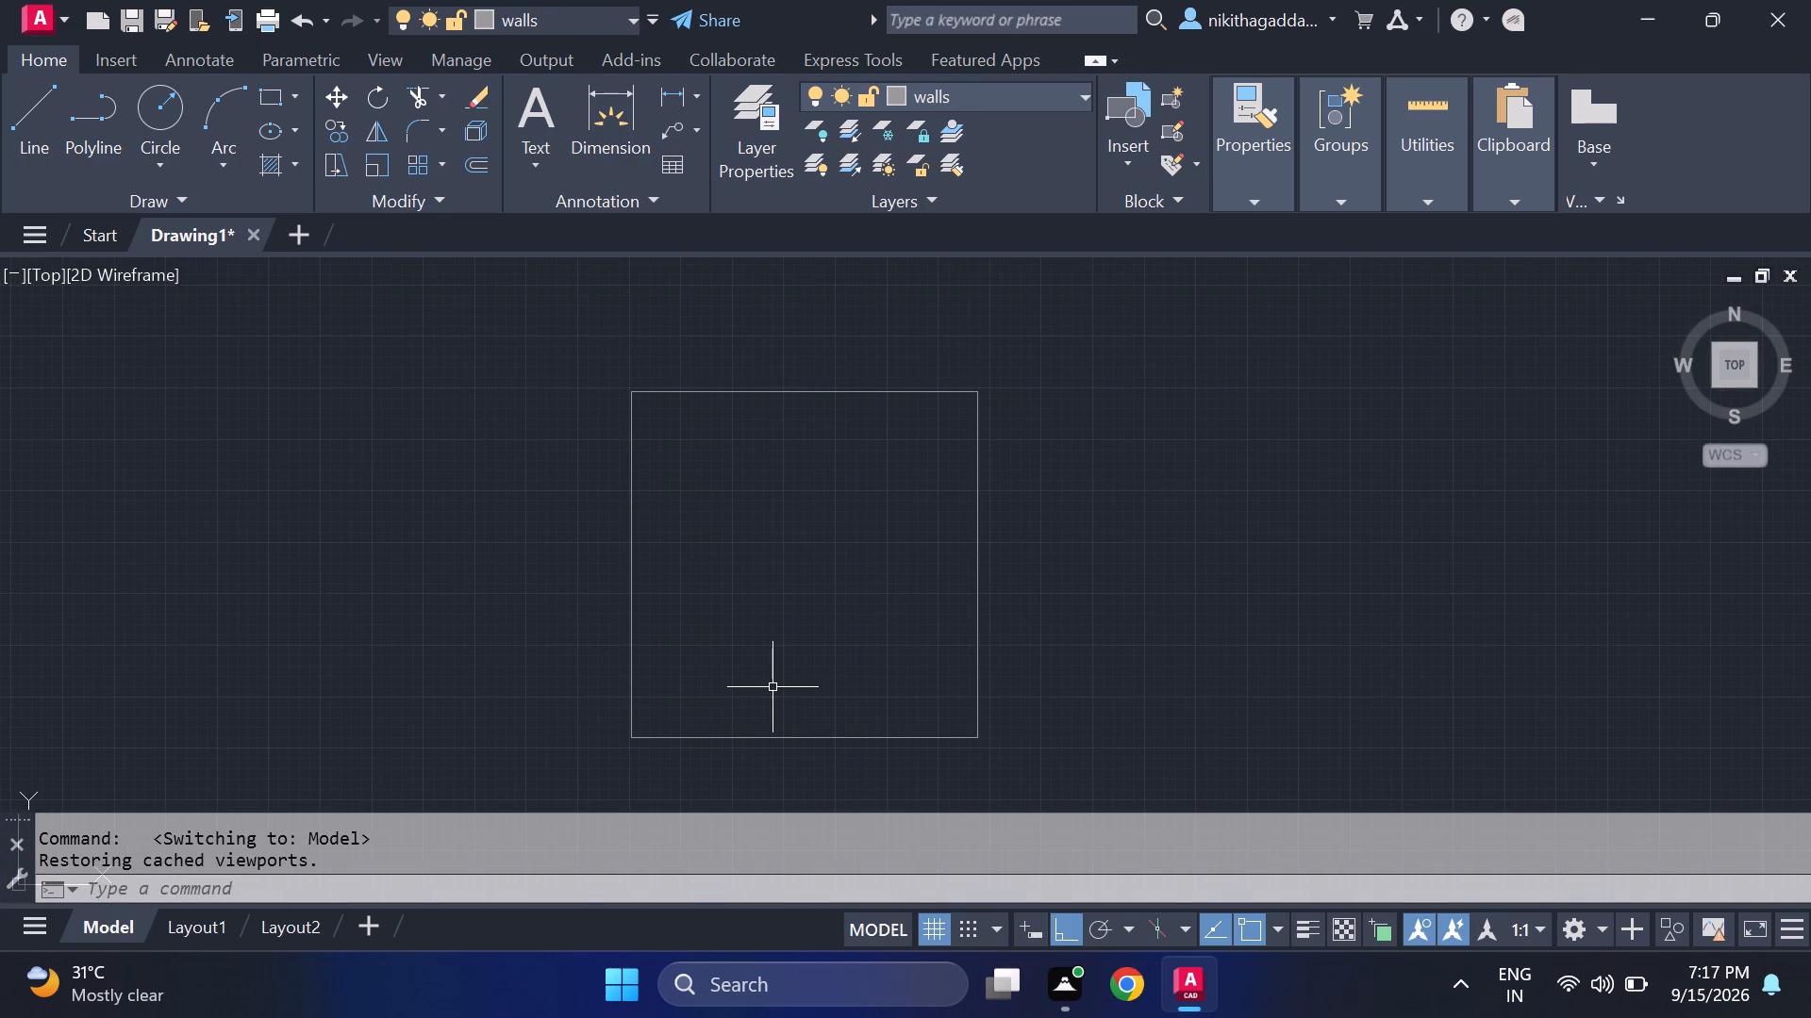
pyautogui.write('of')
pyautogui.press('Return')
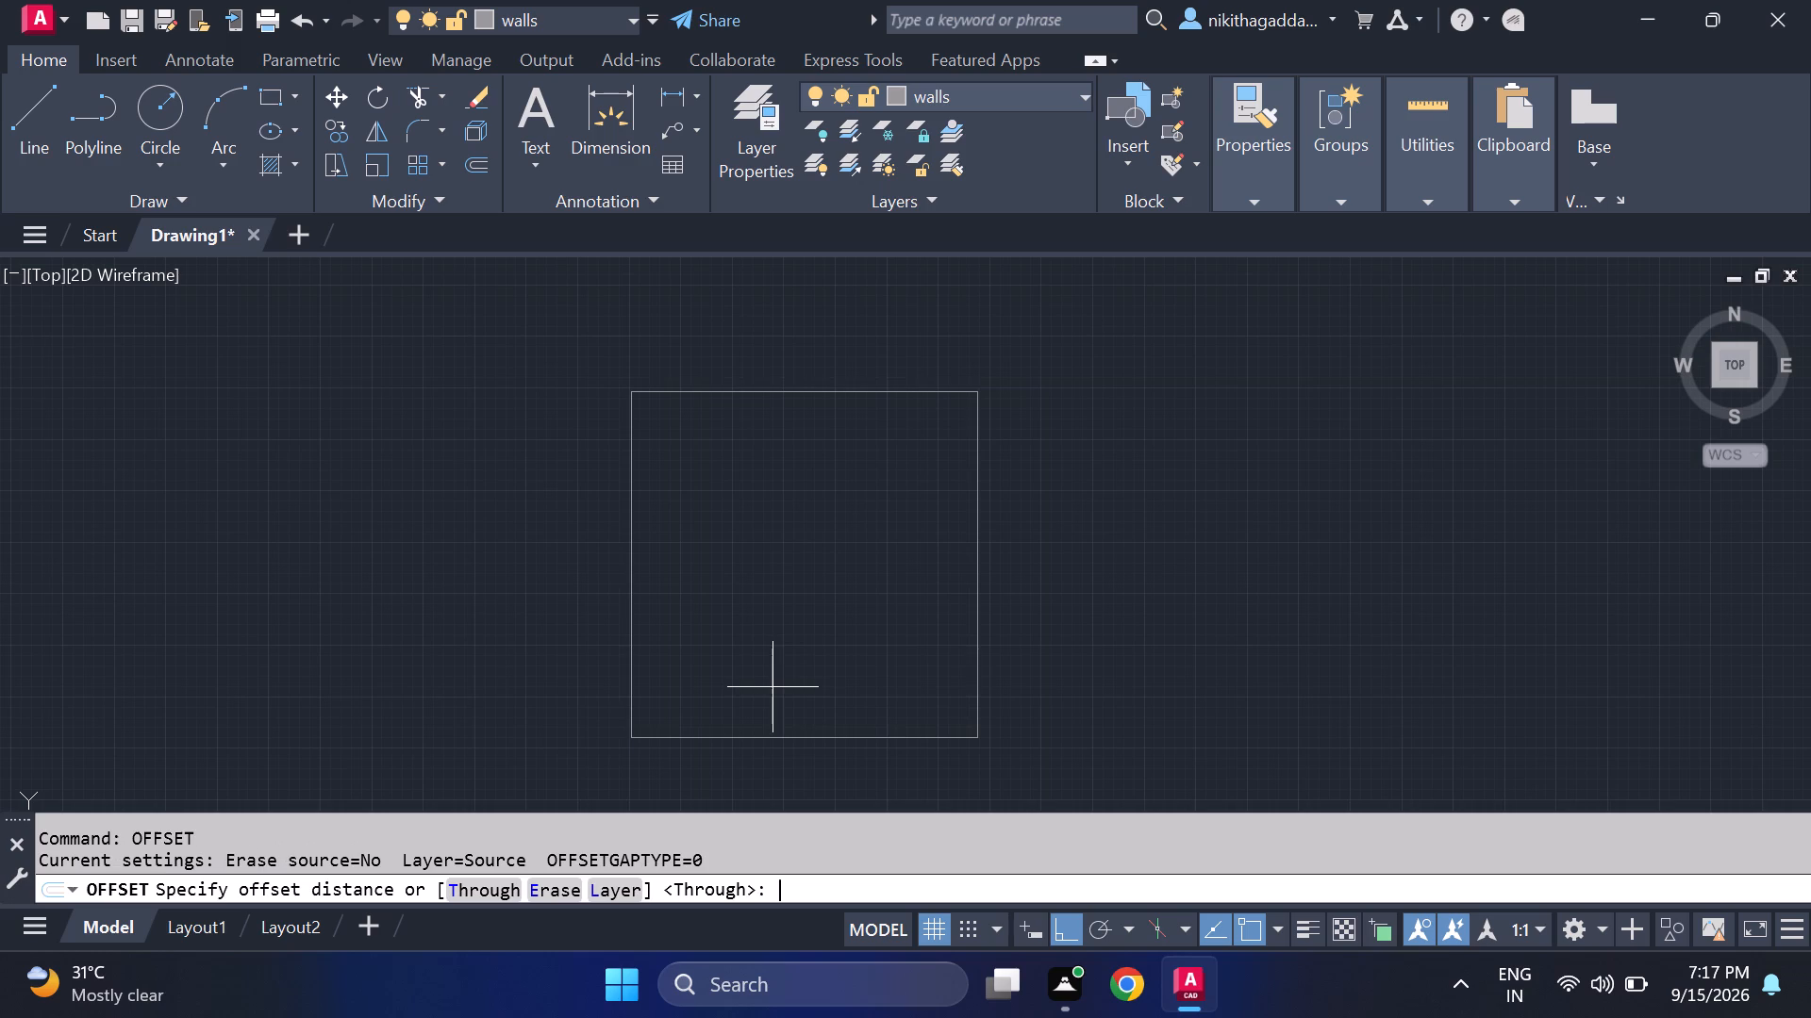
pyautogui.press('9')
pyautogui.hotkey('shift', '"')
pyautogui.press('Return')
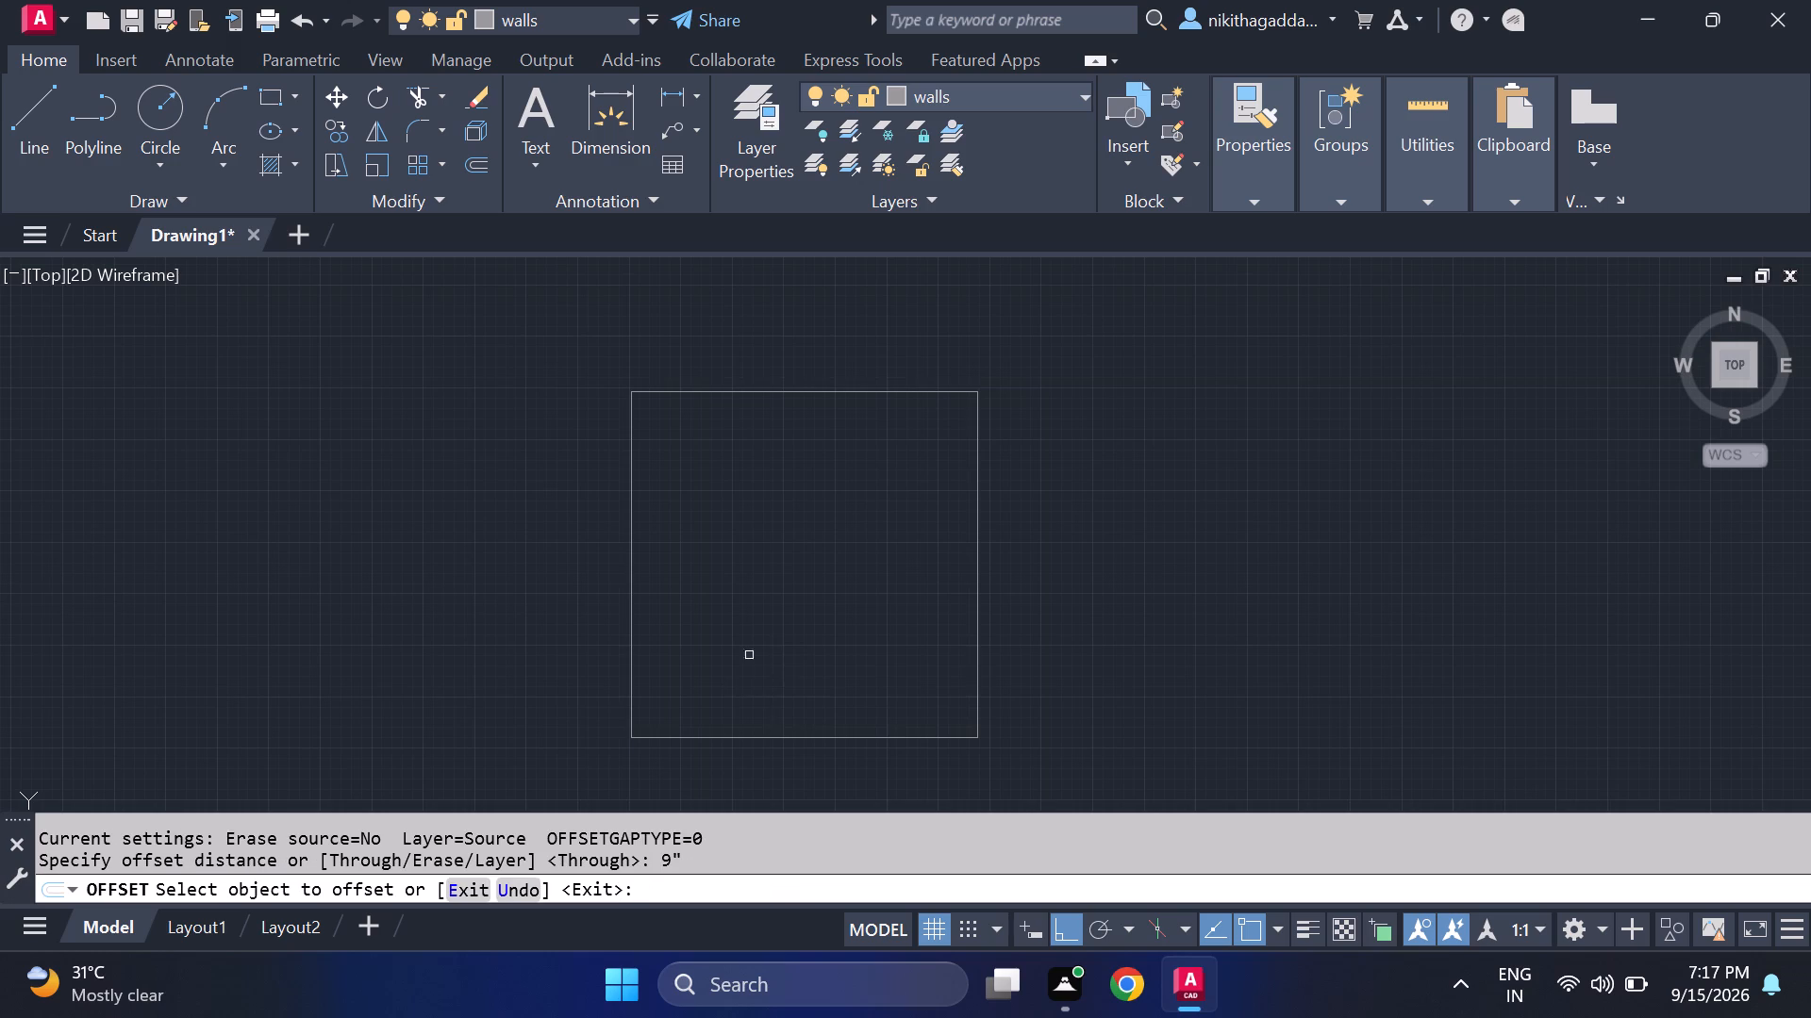
pyautogui.click(631, 606)
pyautogui.moveTo(667, 596); pyautogui.dragTo(671, 587)
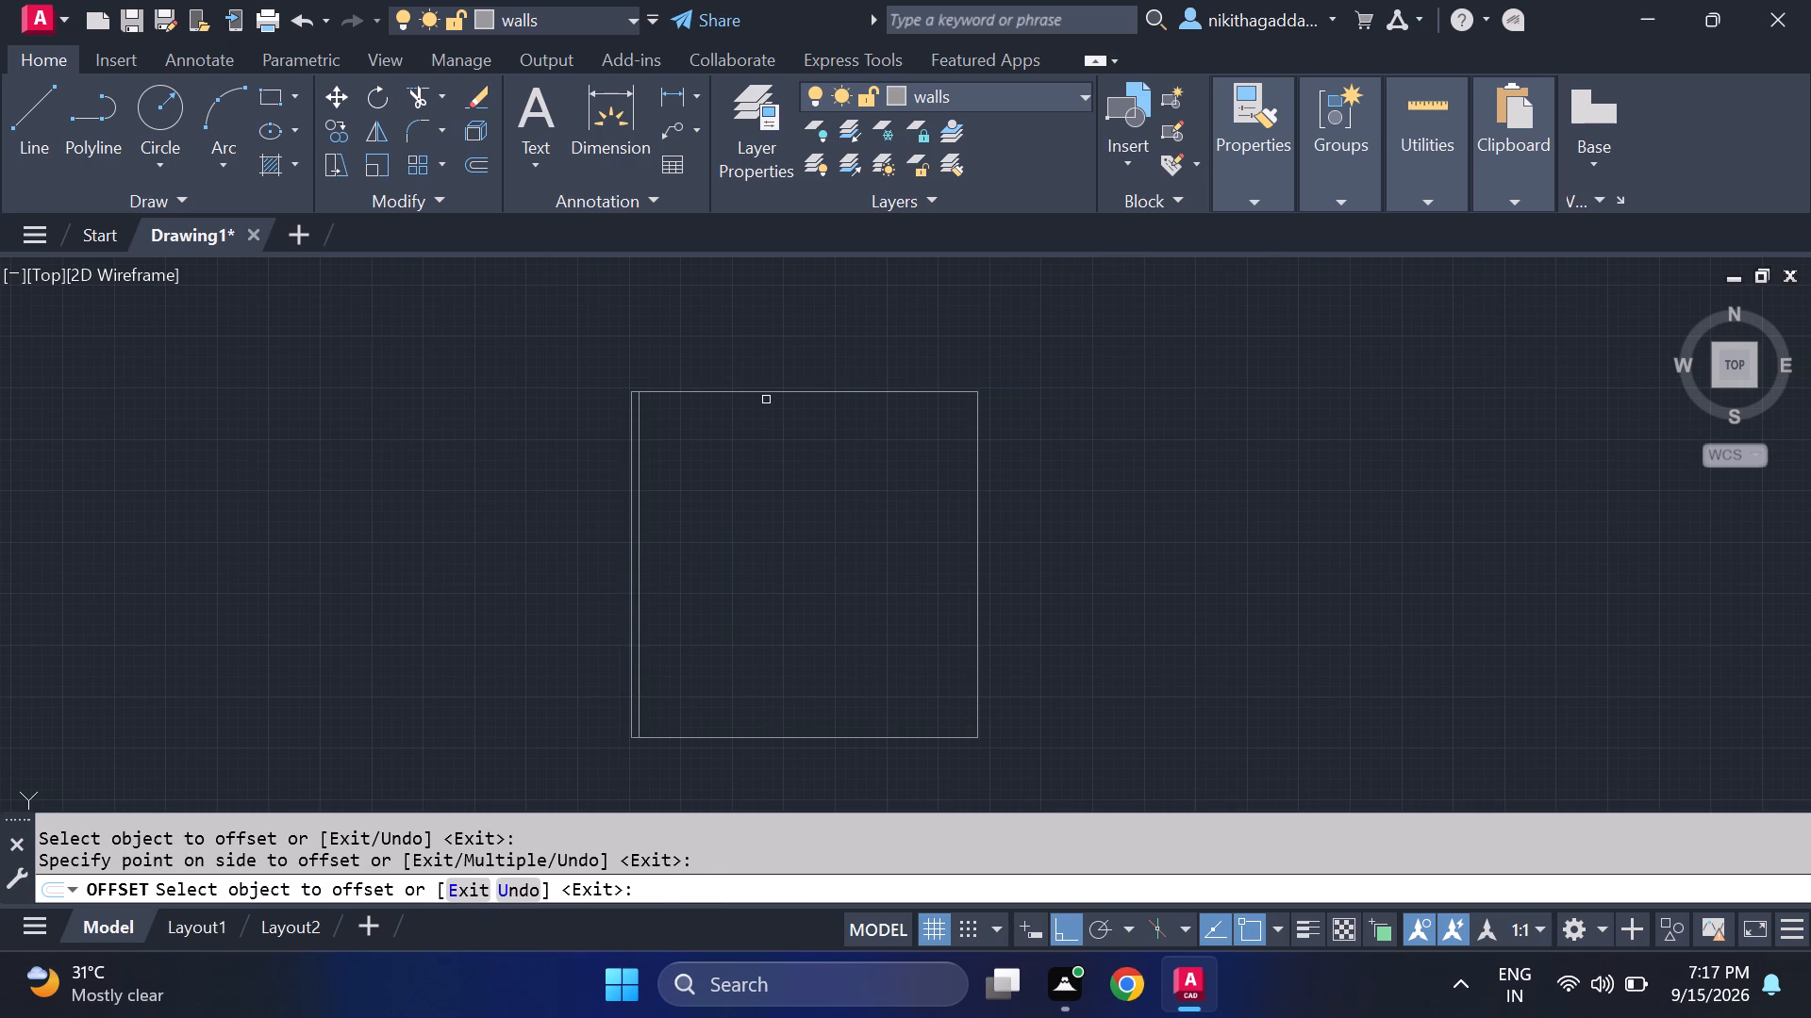
pyautogui.click(767, 392)
pyautogui.click(756, 489)
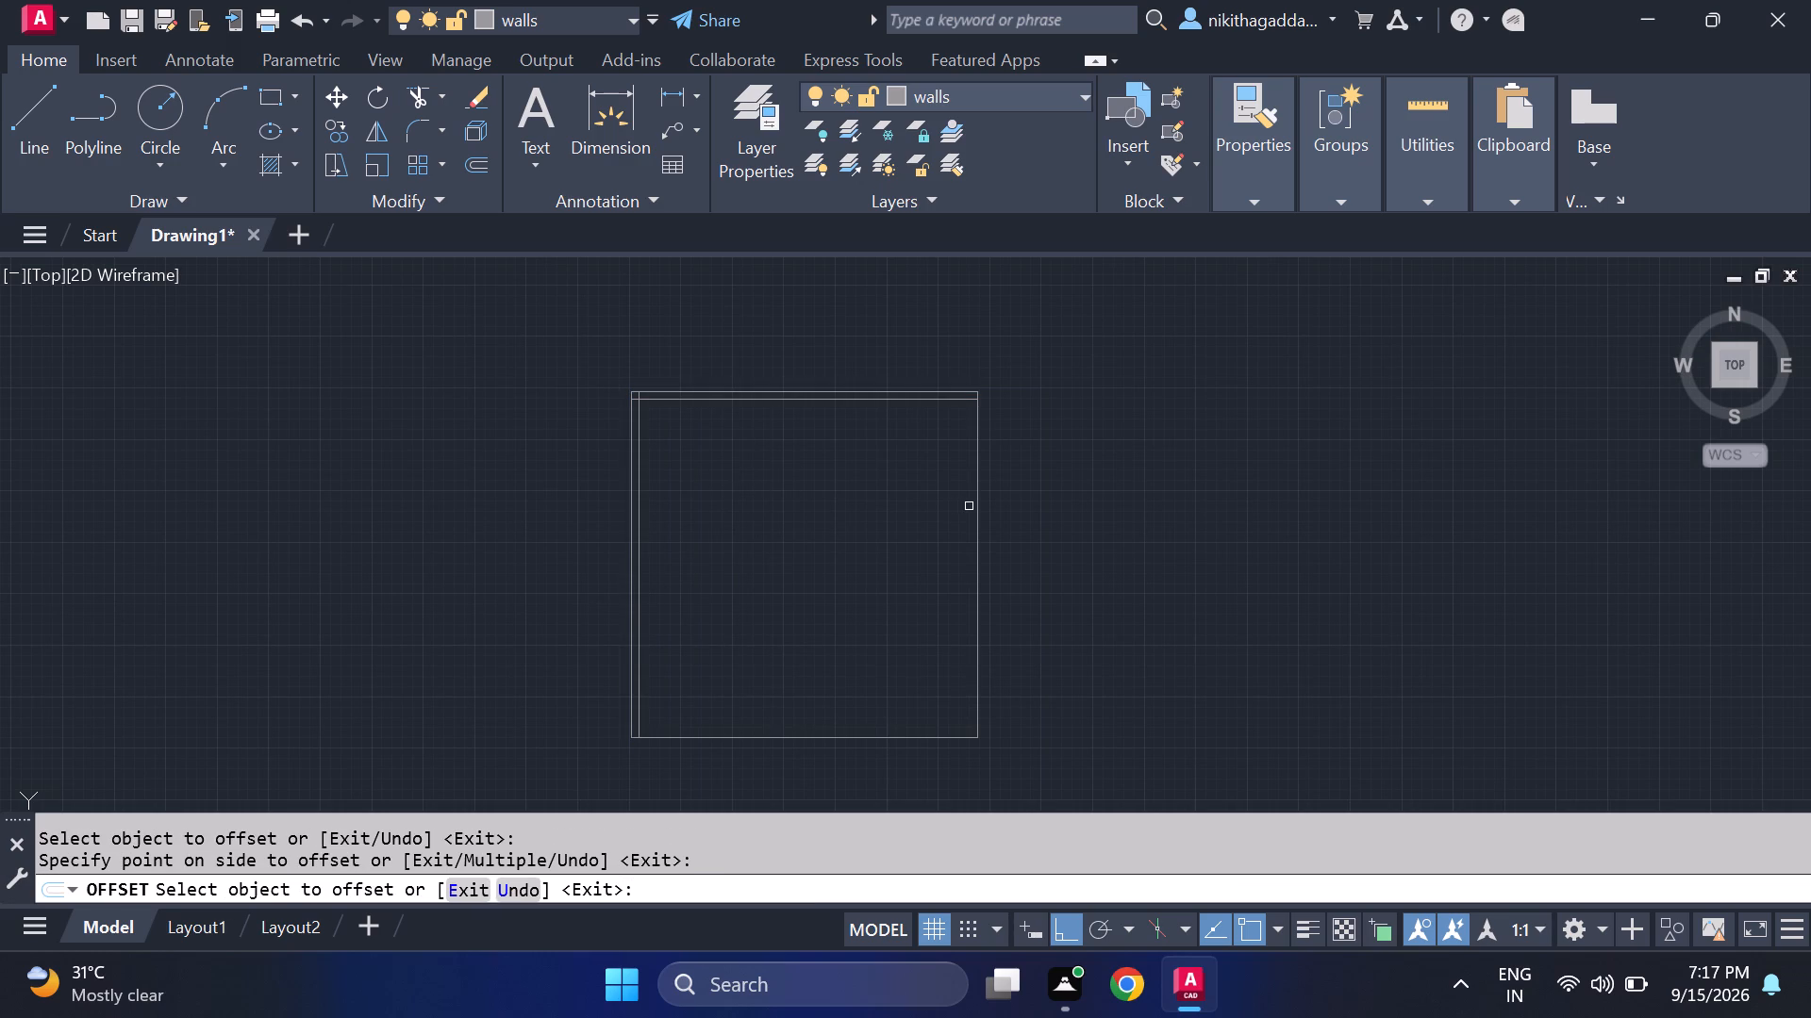
pyautogui.click(974, 501)
pyautogui.moveTo(855, 568); pyautogui.dragTo(855, 595)
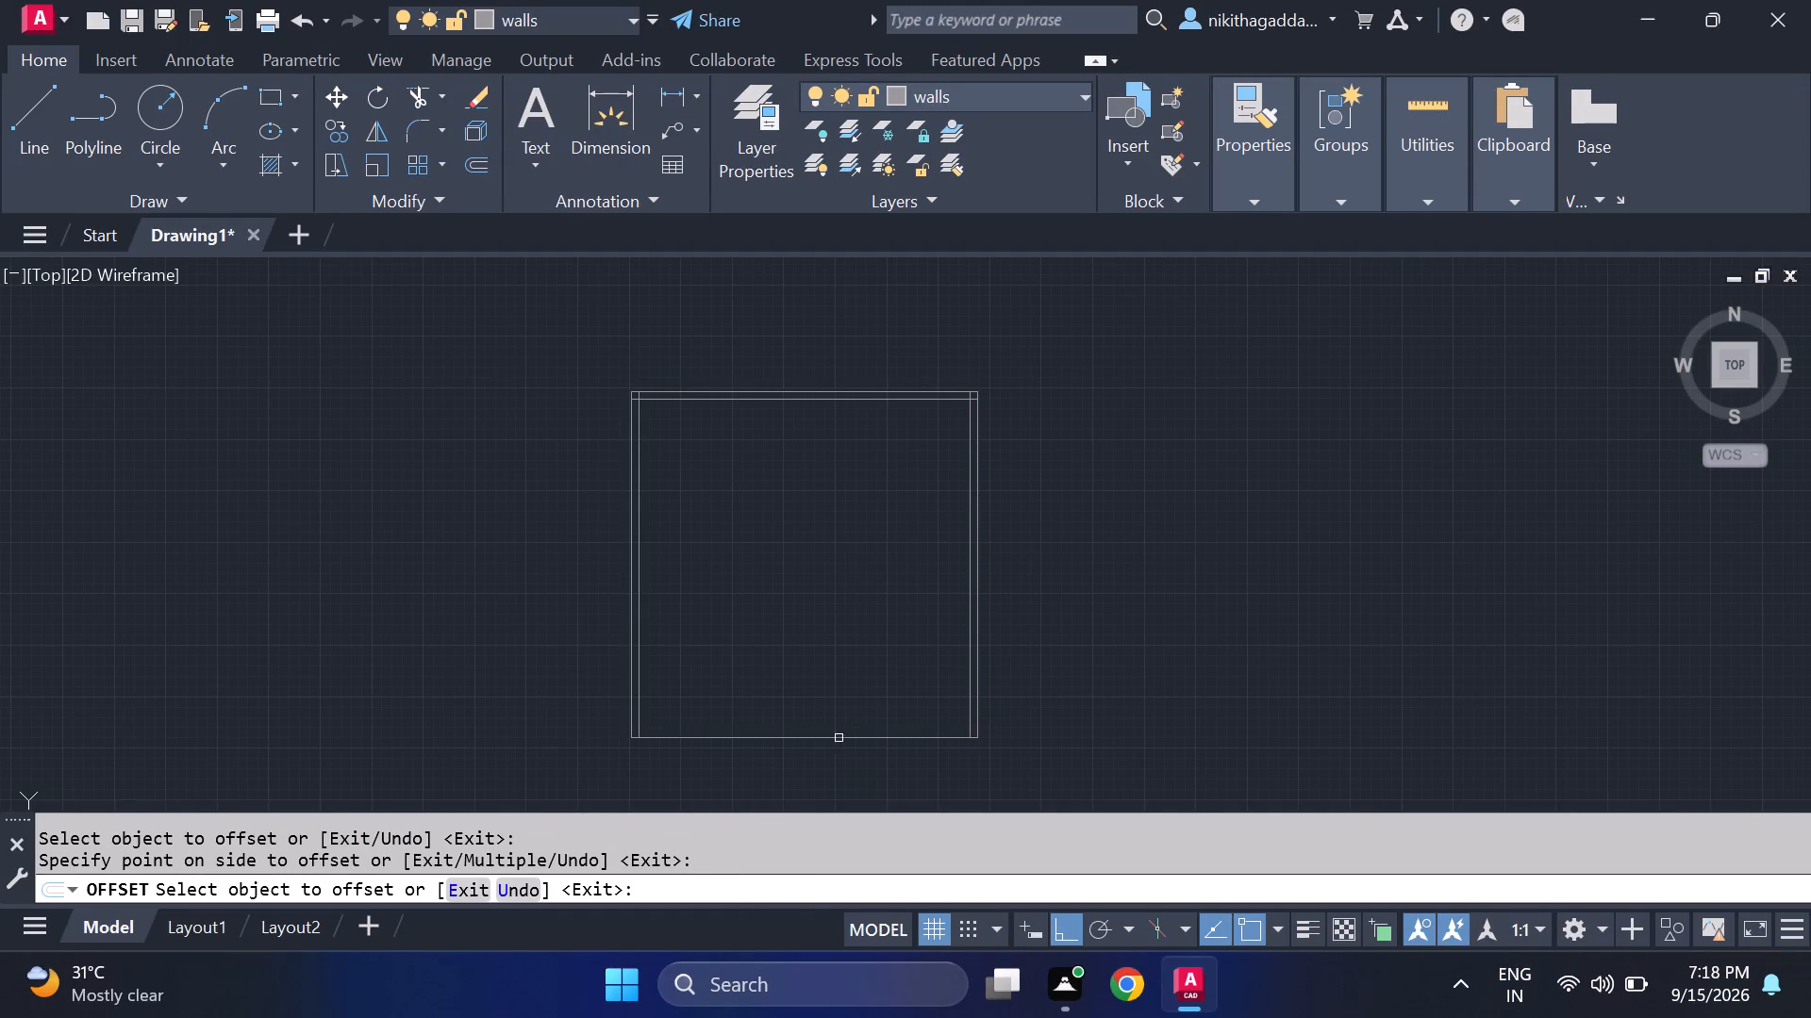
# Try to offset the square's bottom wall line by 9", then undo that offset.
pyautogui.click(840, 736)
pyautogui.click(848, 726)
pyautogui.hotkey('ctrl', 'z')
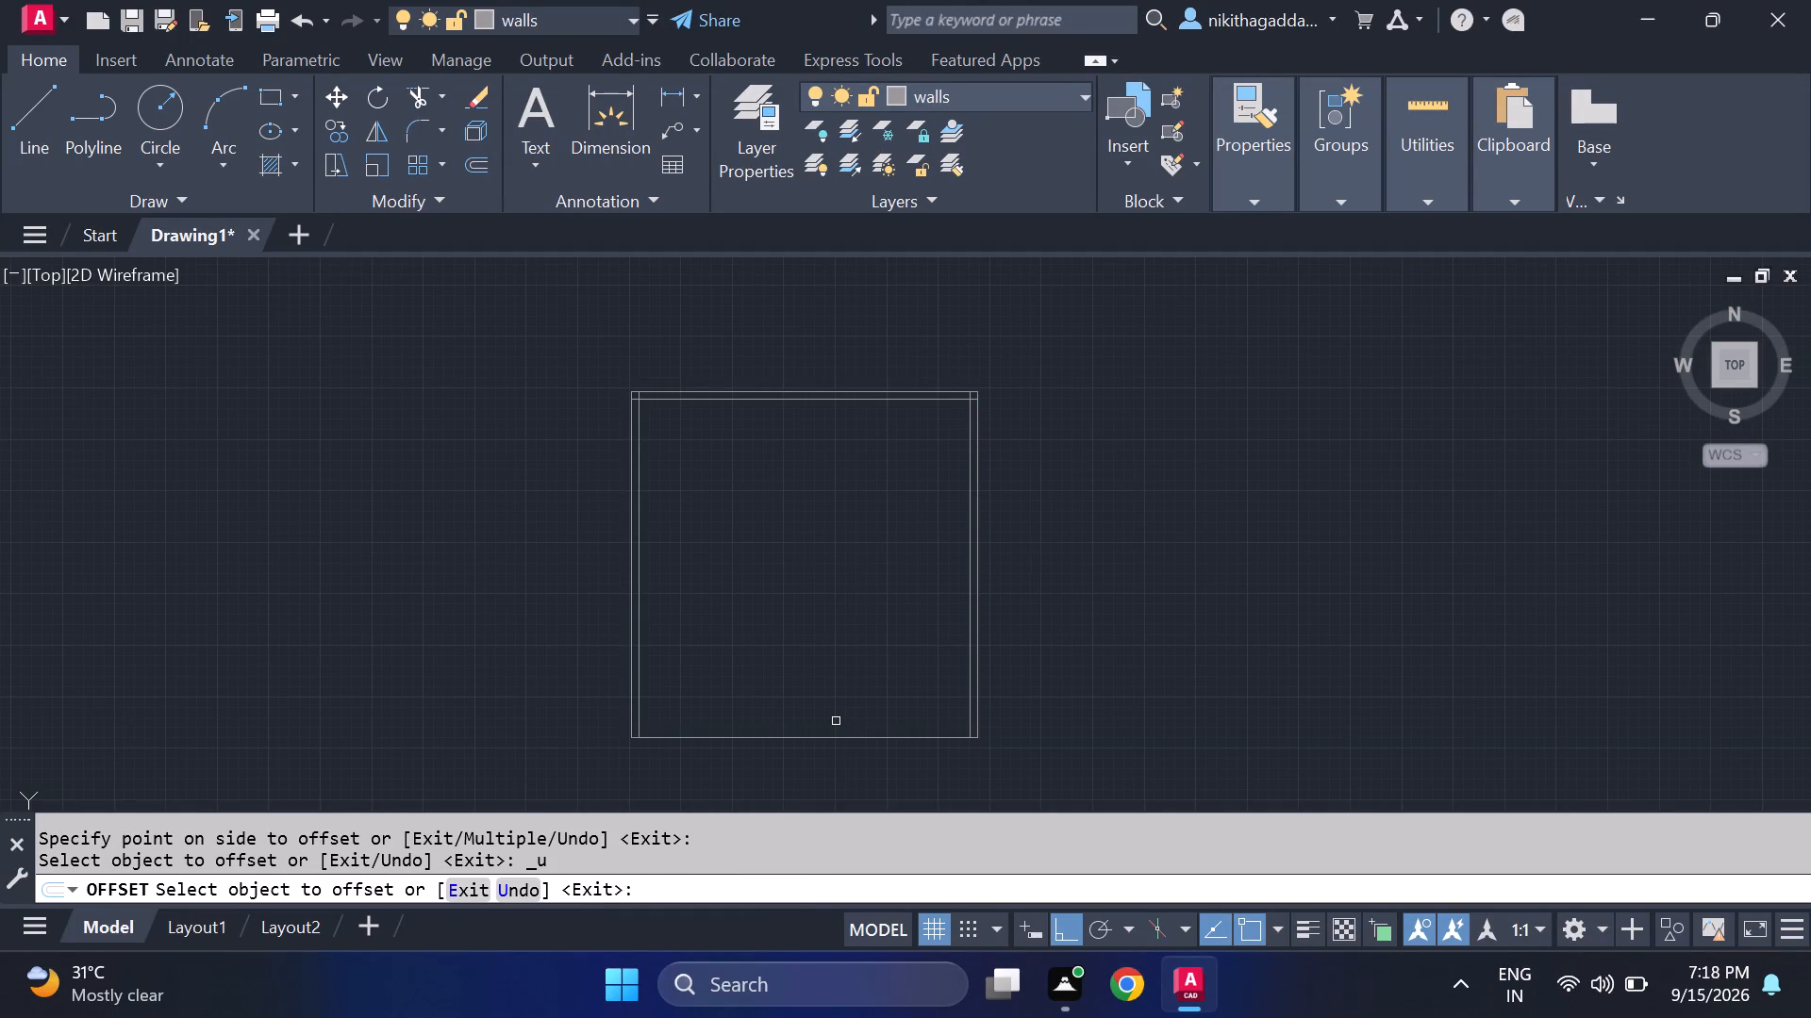
# Offset the square's bottom wall line 9" inward and finish the Offset command.
pyautogui.click(833, 738)
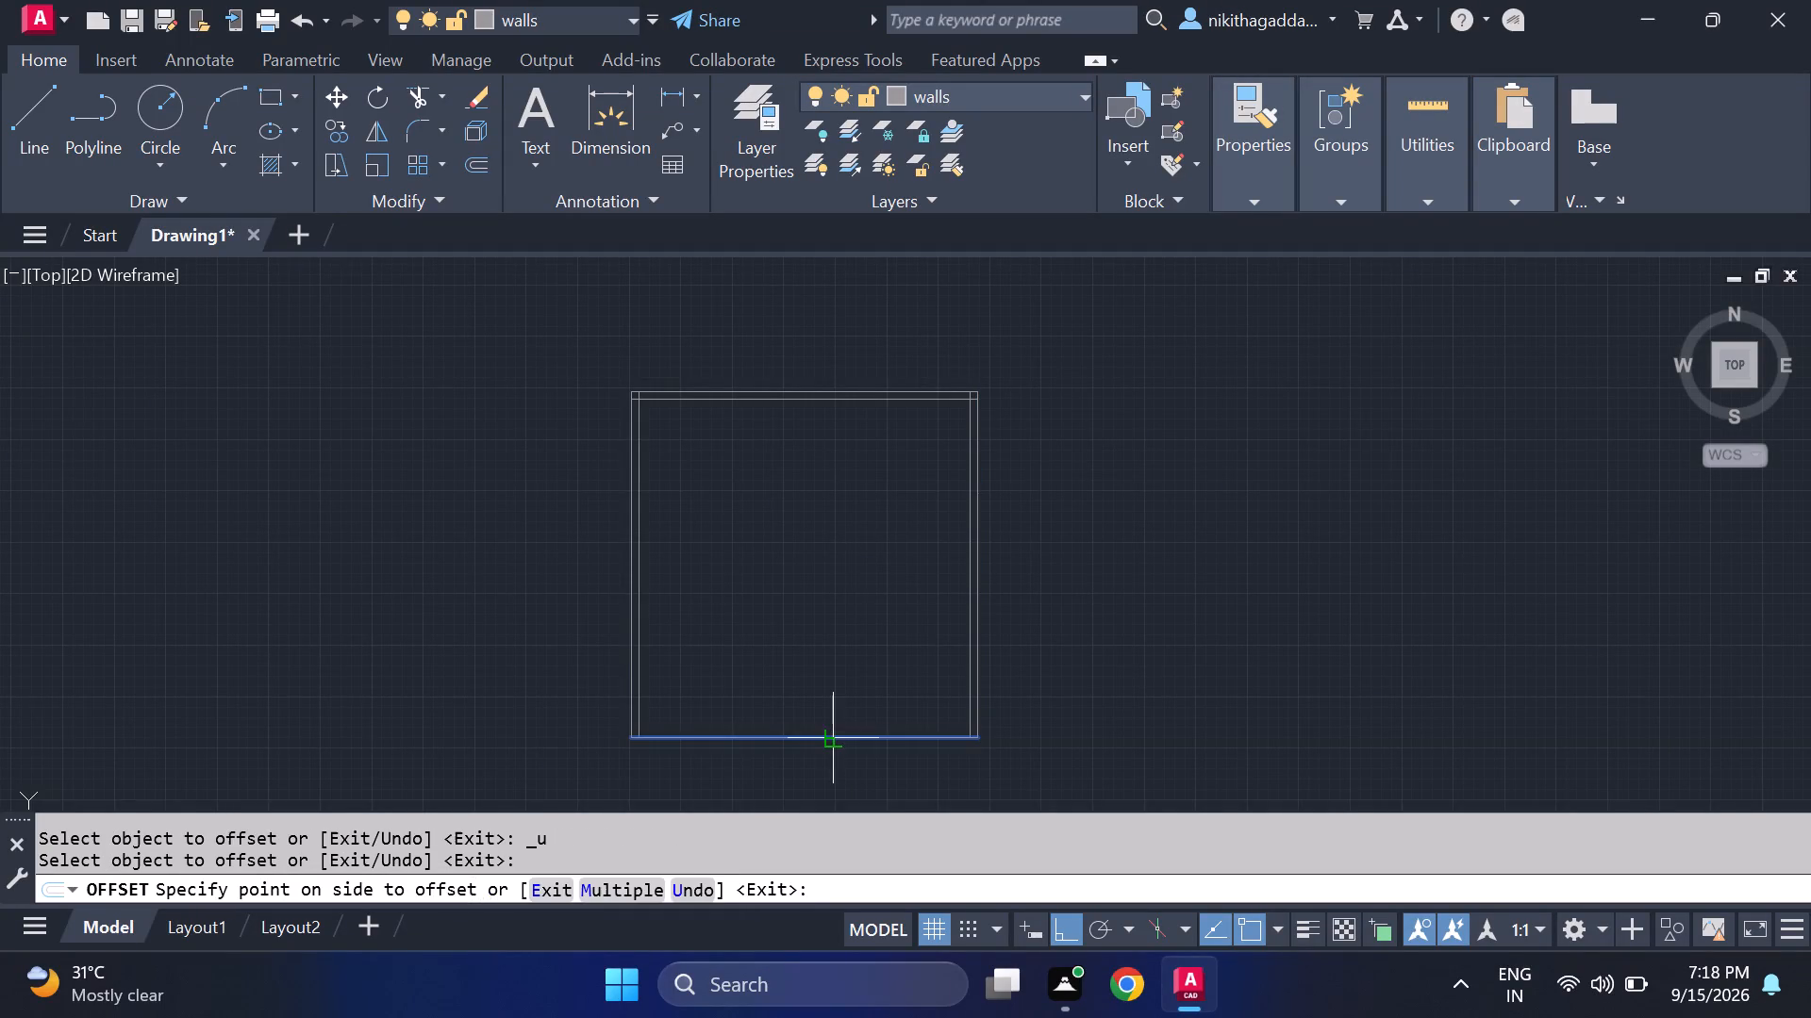
pyautogui.click(837, 688)
pyautogui.press('Escape')
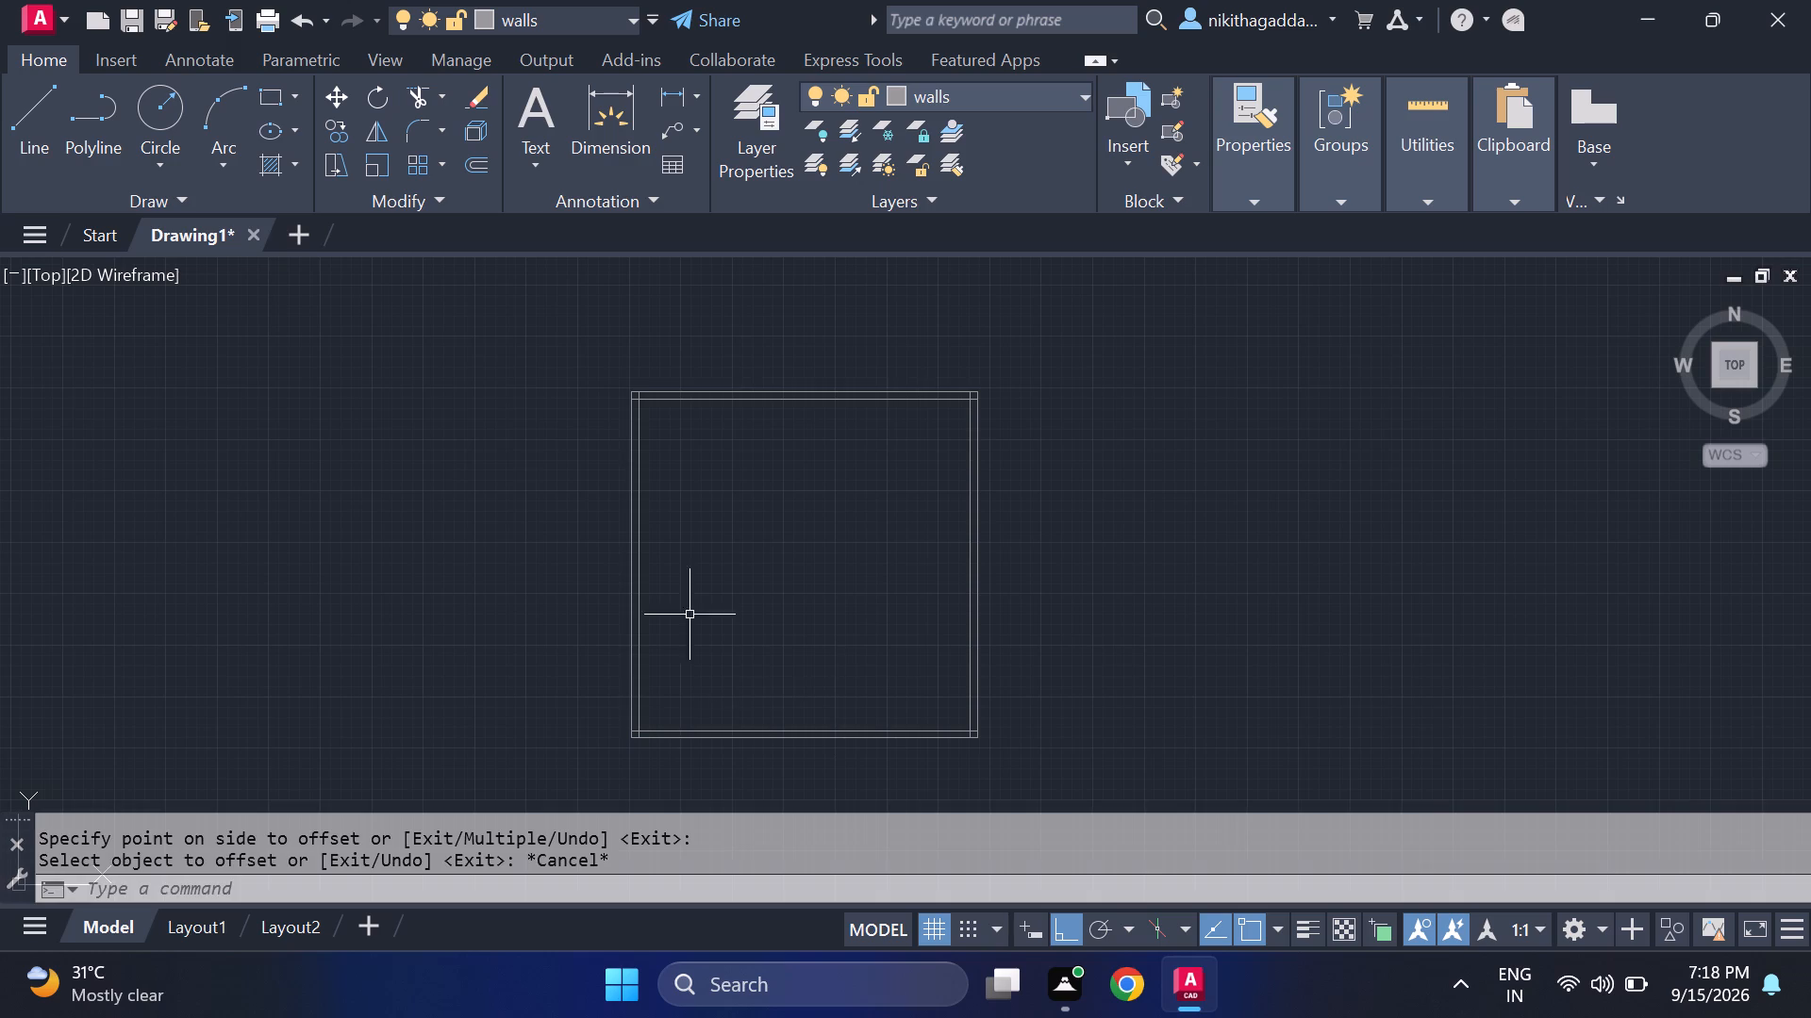
# Offset the left wall's inner line 6' toward the inside of the square to start a vertical partition.
pyautogui.scroll(2, 659, 543)
pyautogui.moveTo(703, 517); pyautogui.dragTo(558, 674, button='middle')
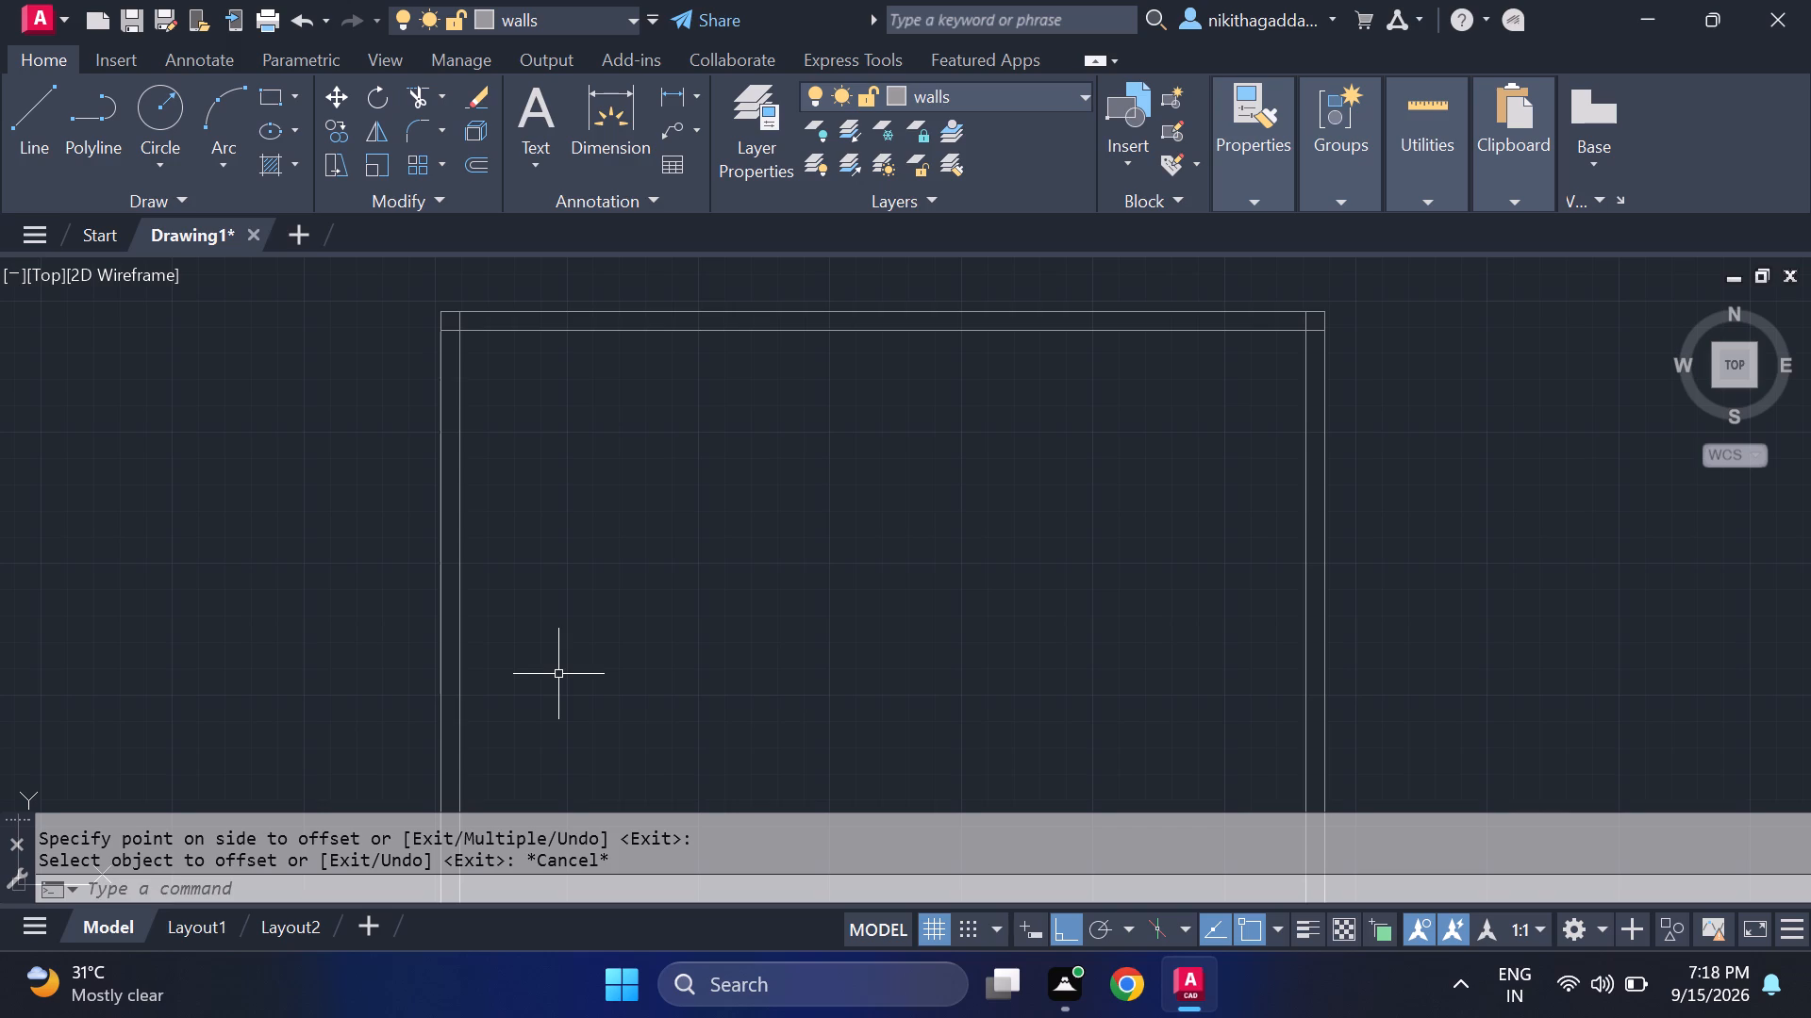
pyautogui.write('of')
pyautogui.press('Return')
pyautogui.write("6'")
pyautogui.press('Return')
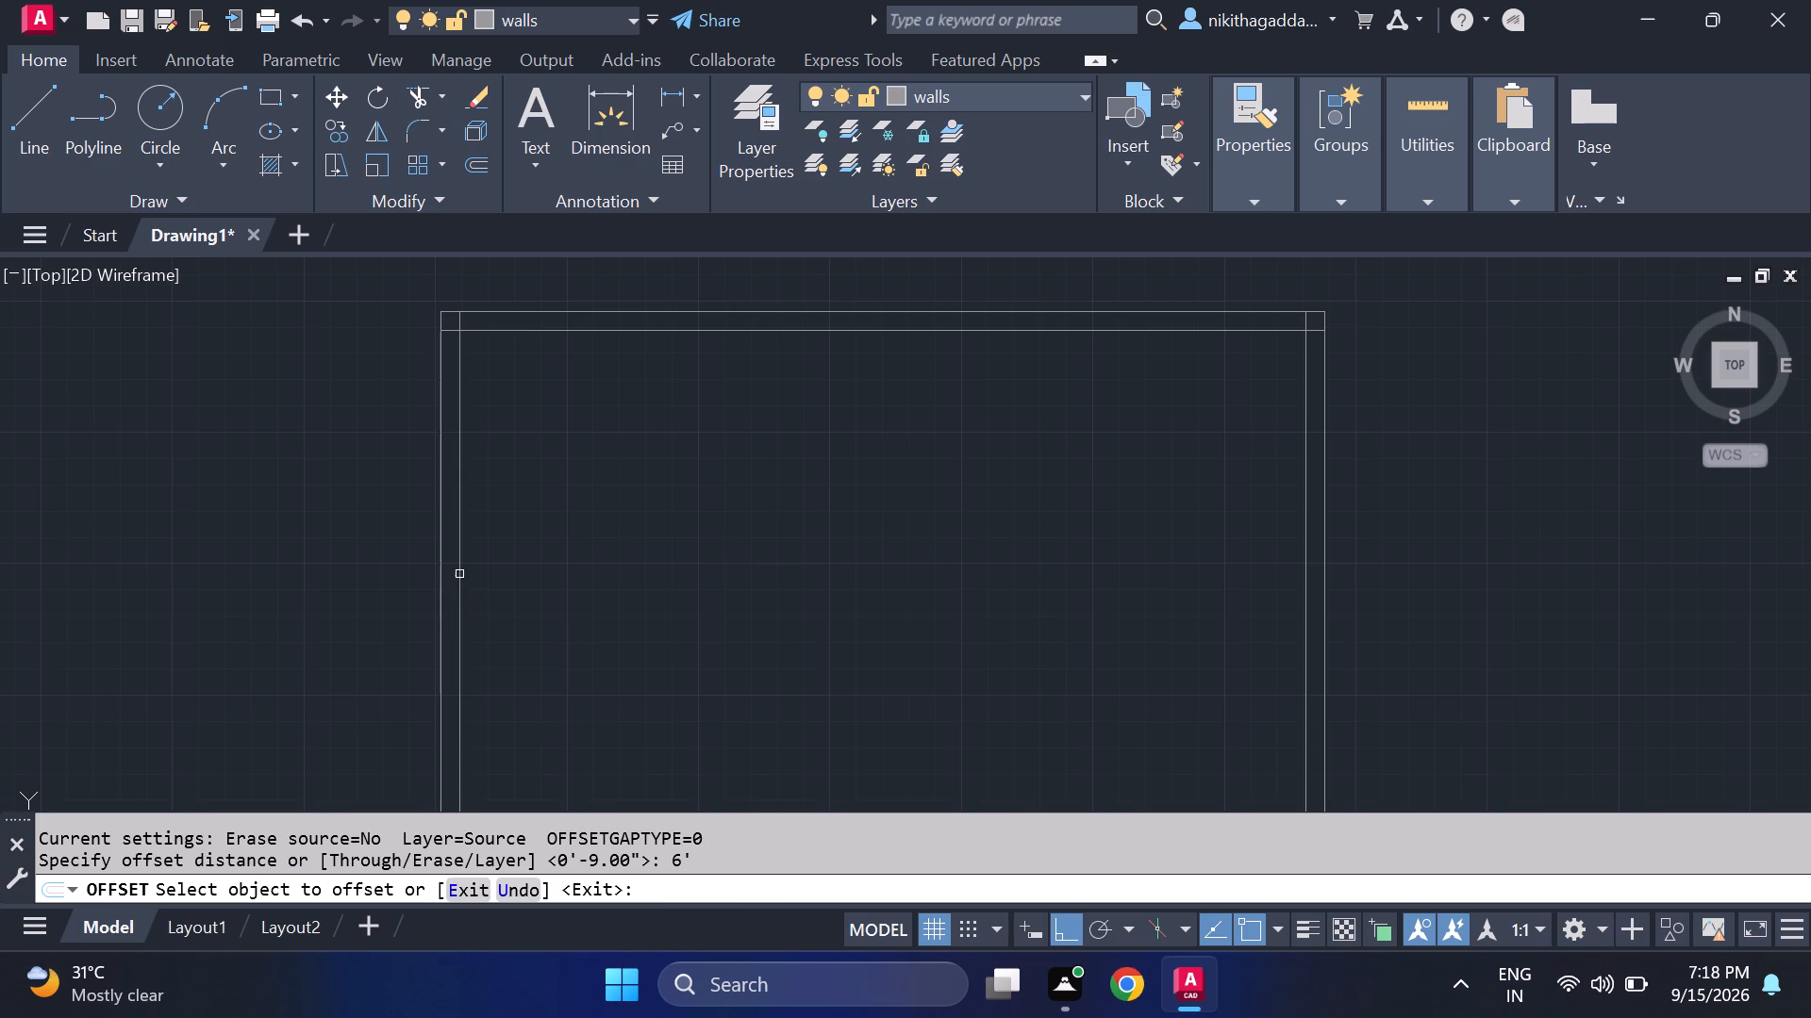
pyautogui.click(459, 574)
pyautogui.click(679, 558)
pyautogui.press('Escape')
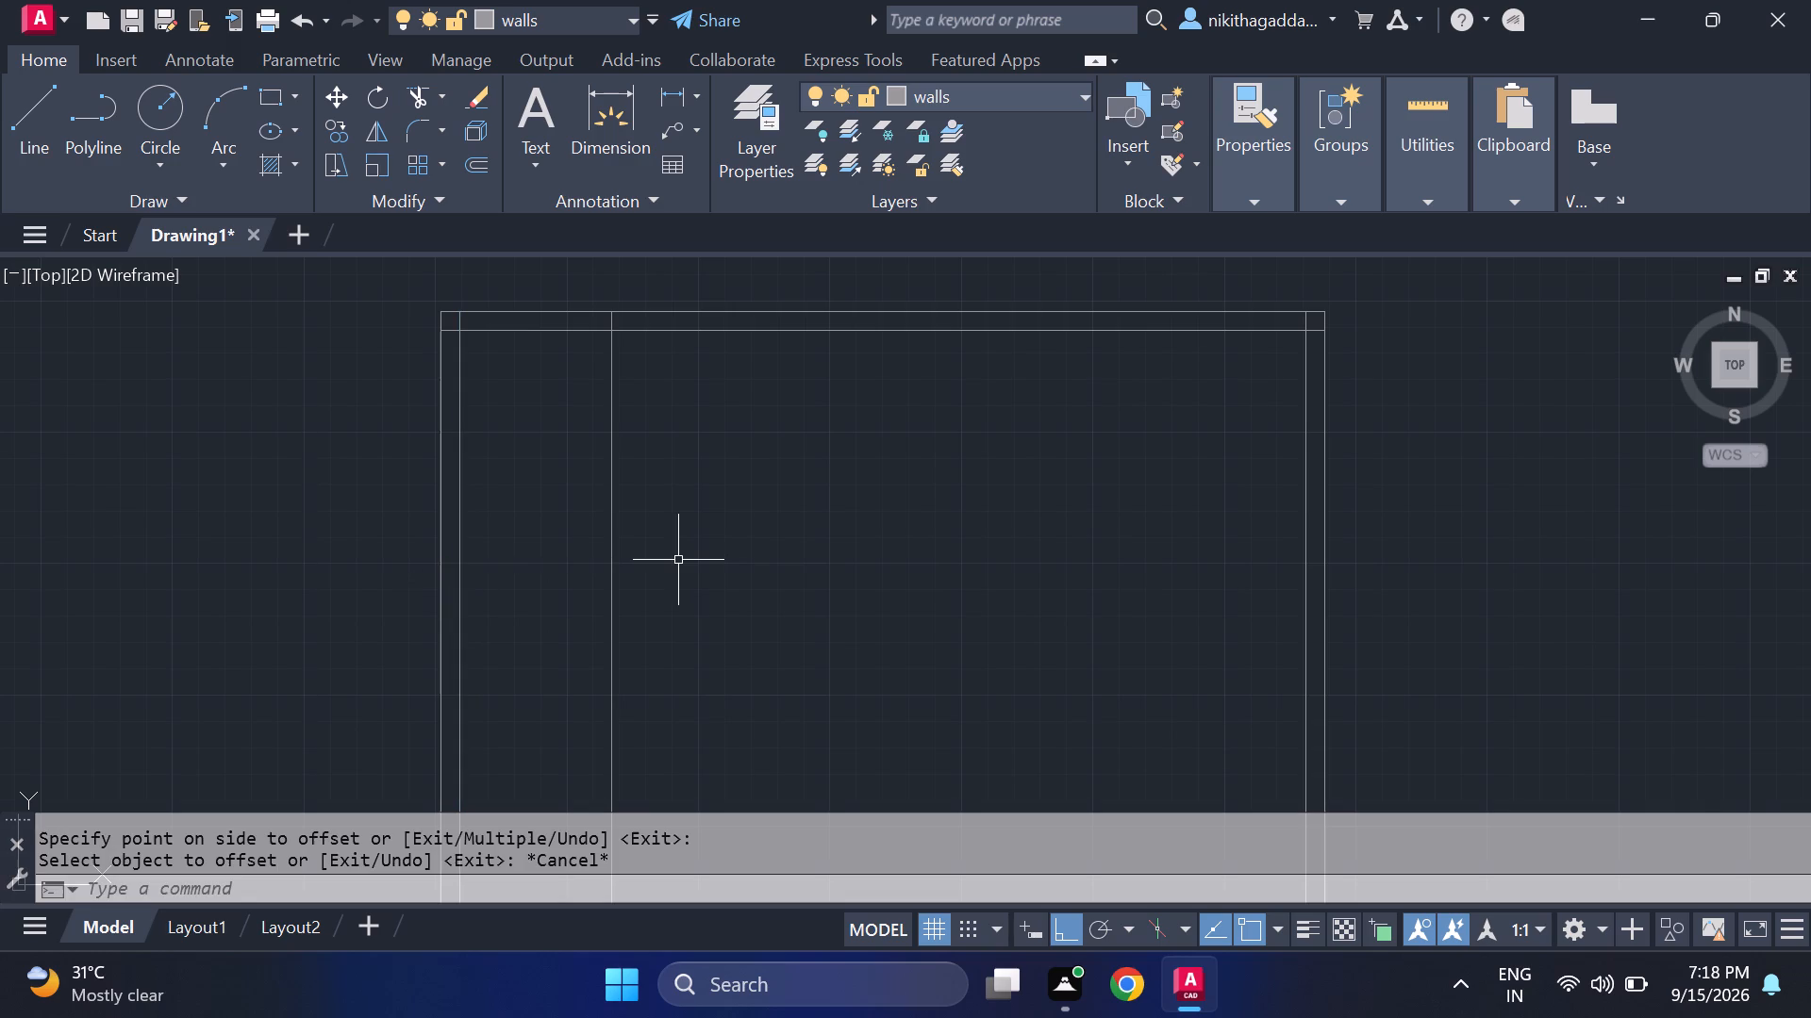
# Offset the new vertical partition line 4.5" east to form the first partition's thickness.
pyautogui.write('of')
pyautogui.press('Return')
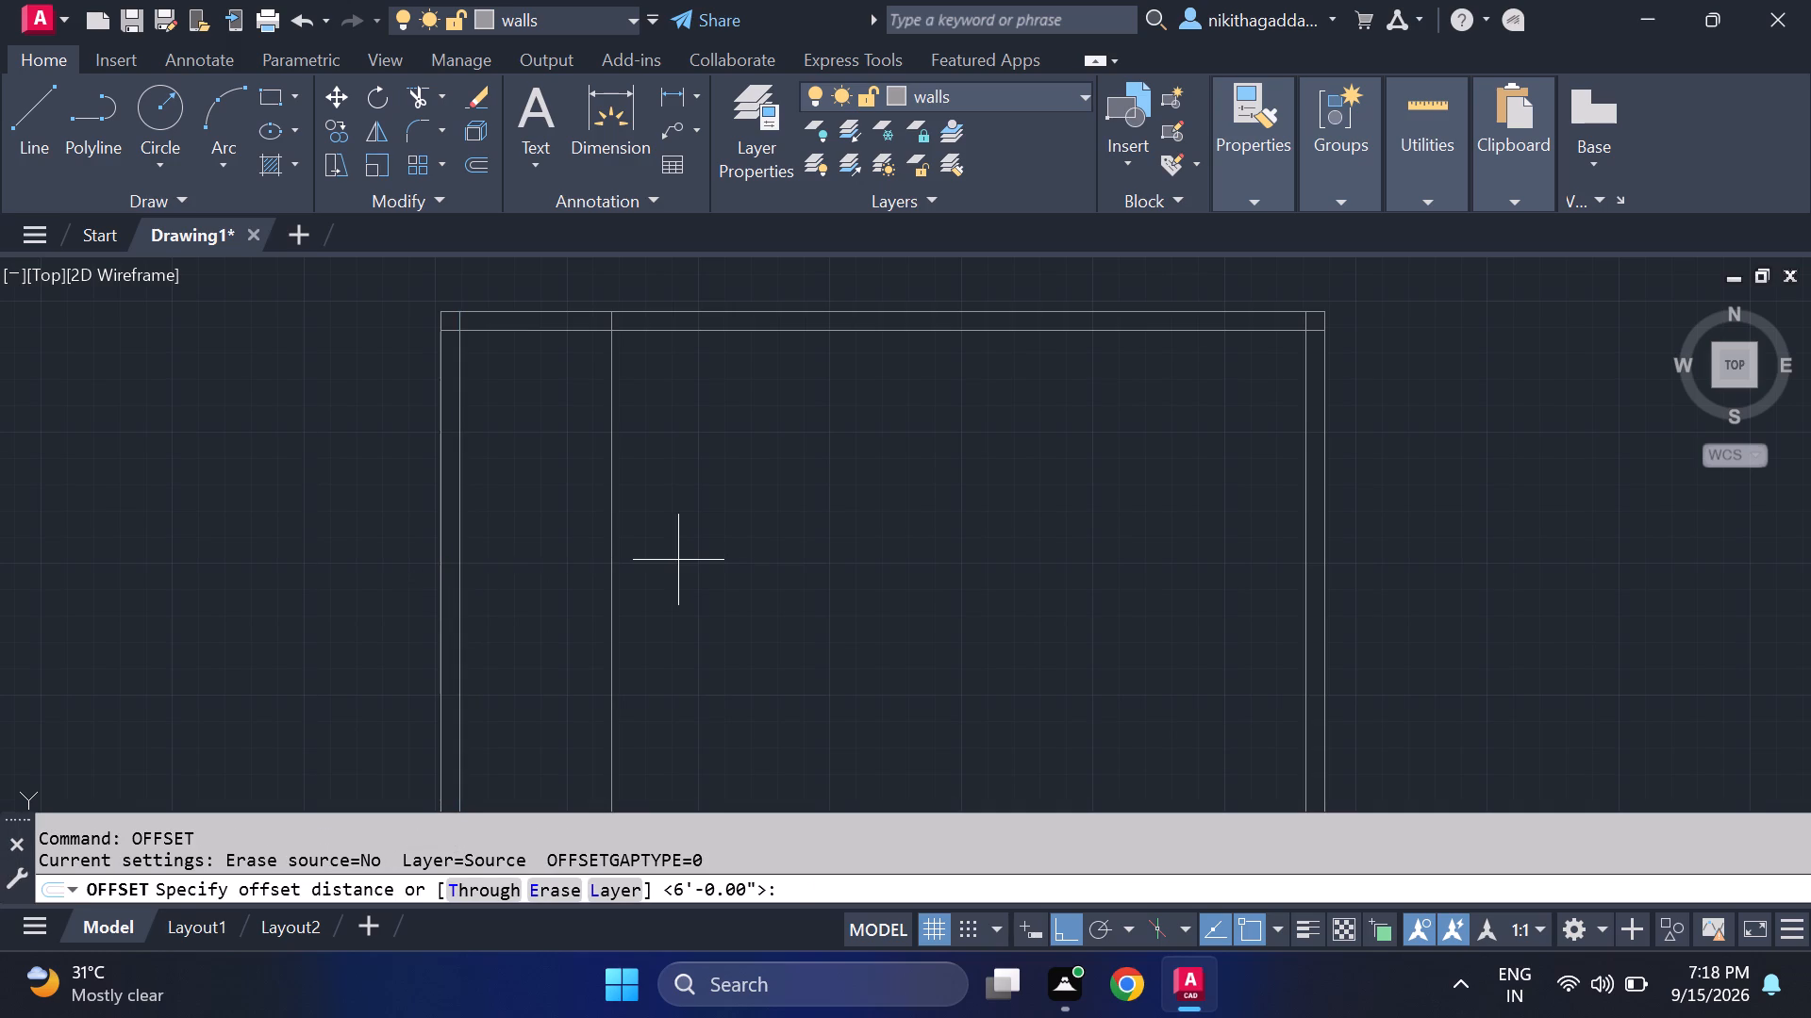
pyautogui.press('4')
pyautogui.write('.5"')
pyautogui.press('Return')
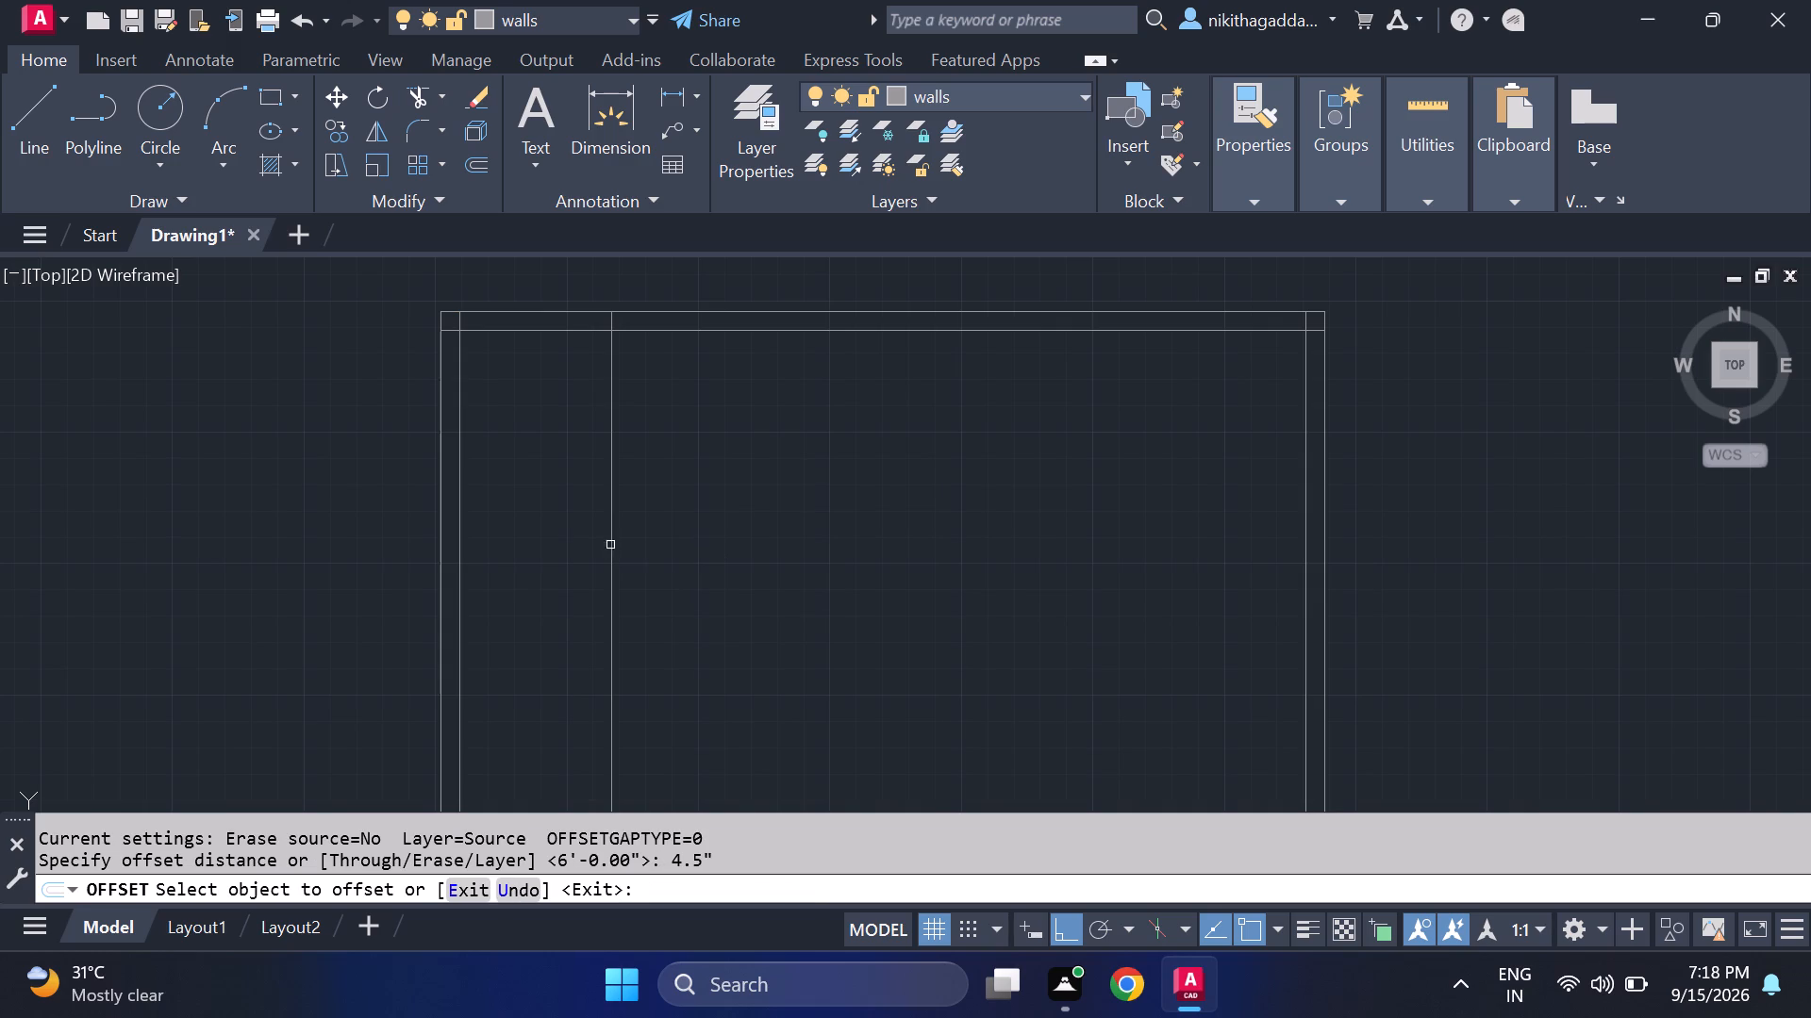
pyautogui.click(610, 545)
pyautogui.click(645, 539)
pyautogui.press('Escape')
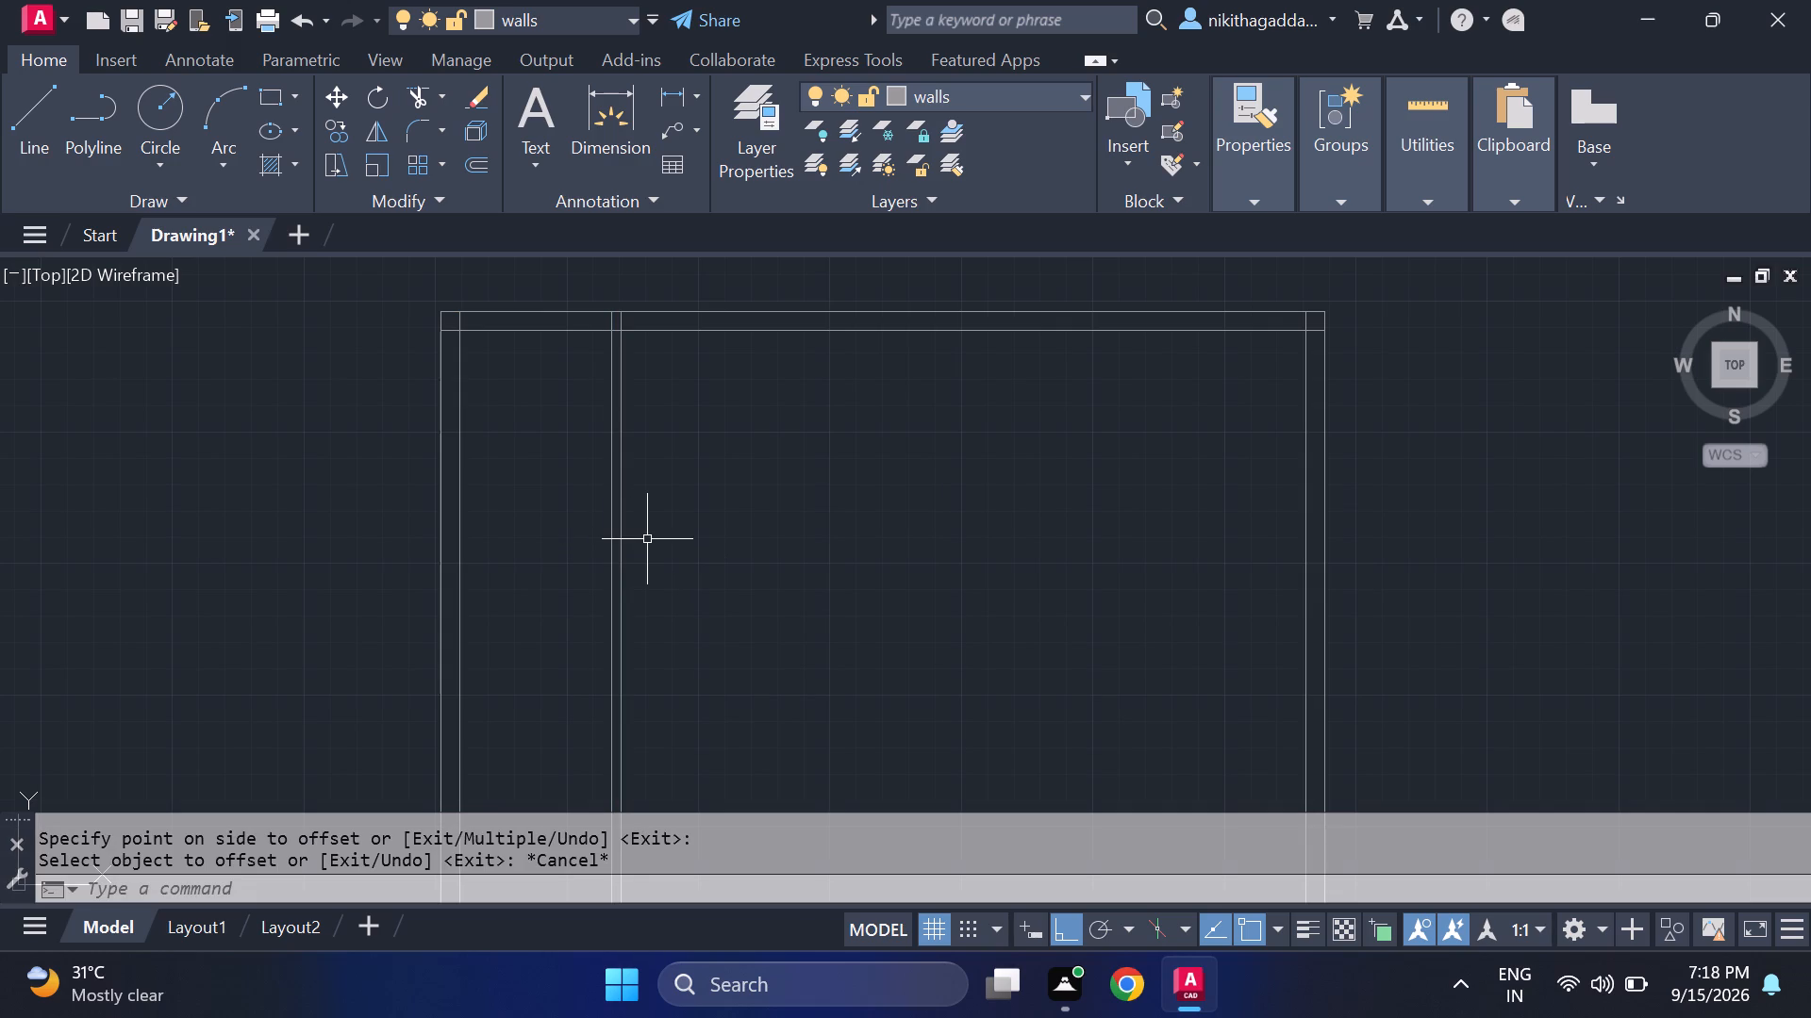
# Offset the first partition's east line 12' east to start a second vertical partition.
pyautogui.write('of')
pyautogui.press('Return')
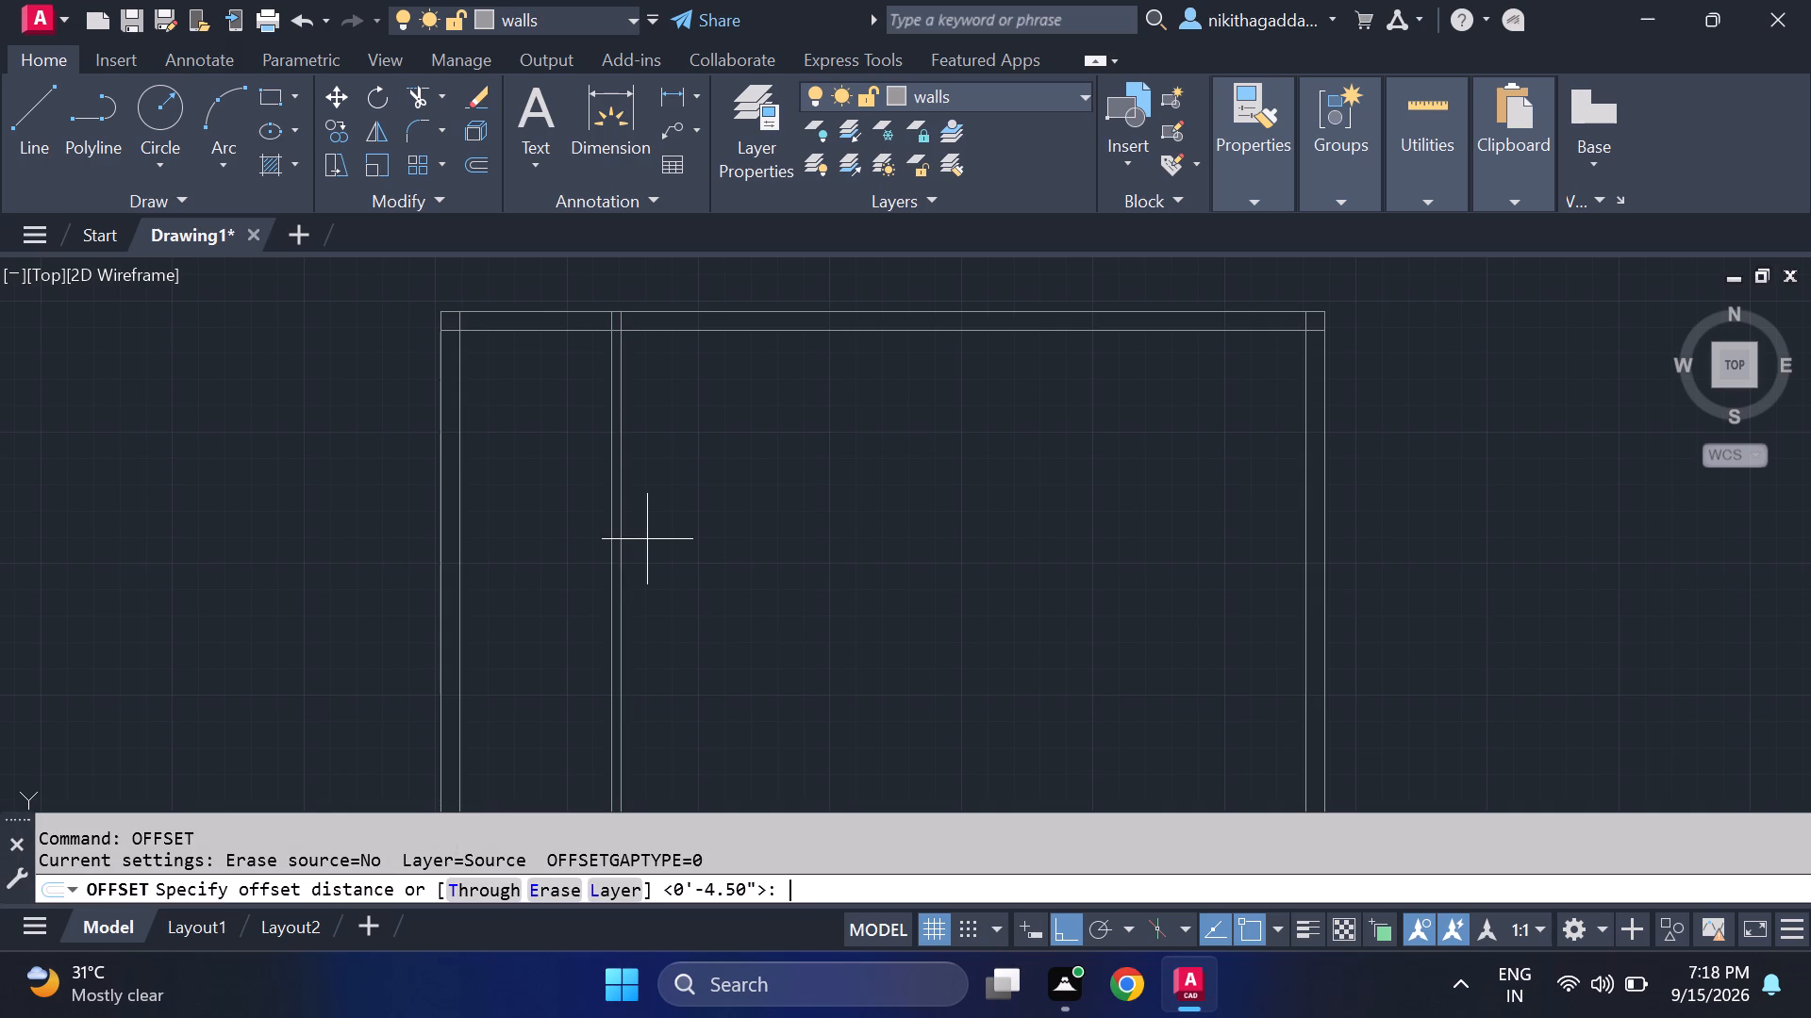
pyautogui.write("12'")
pyautogui.press('Return')
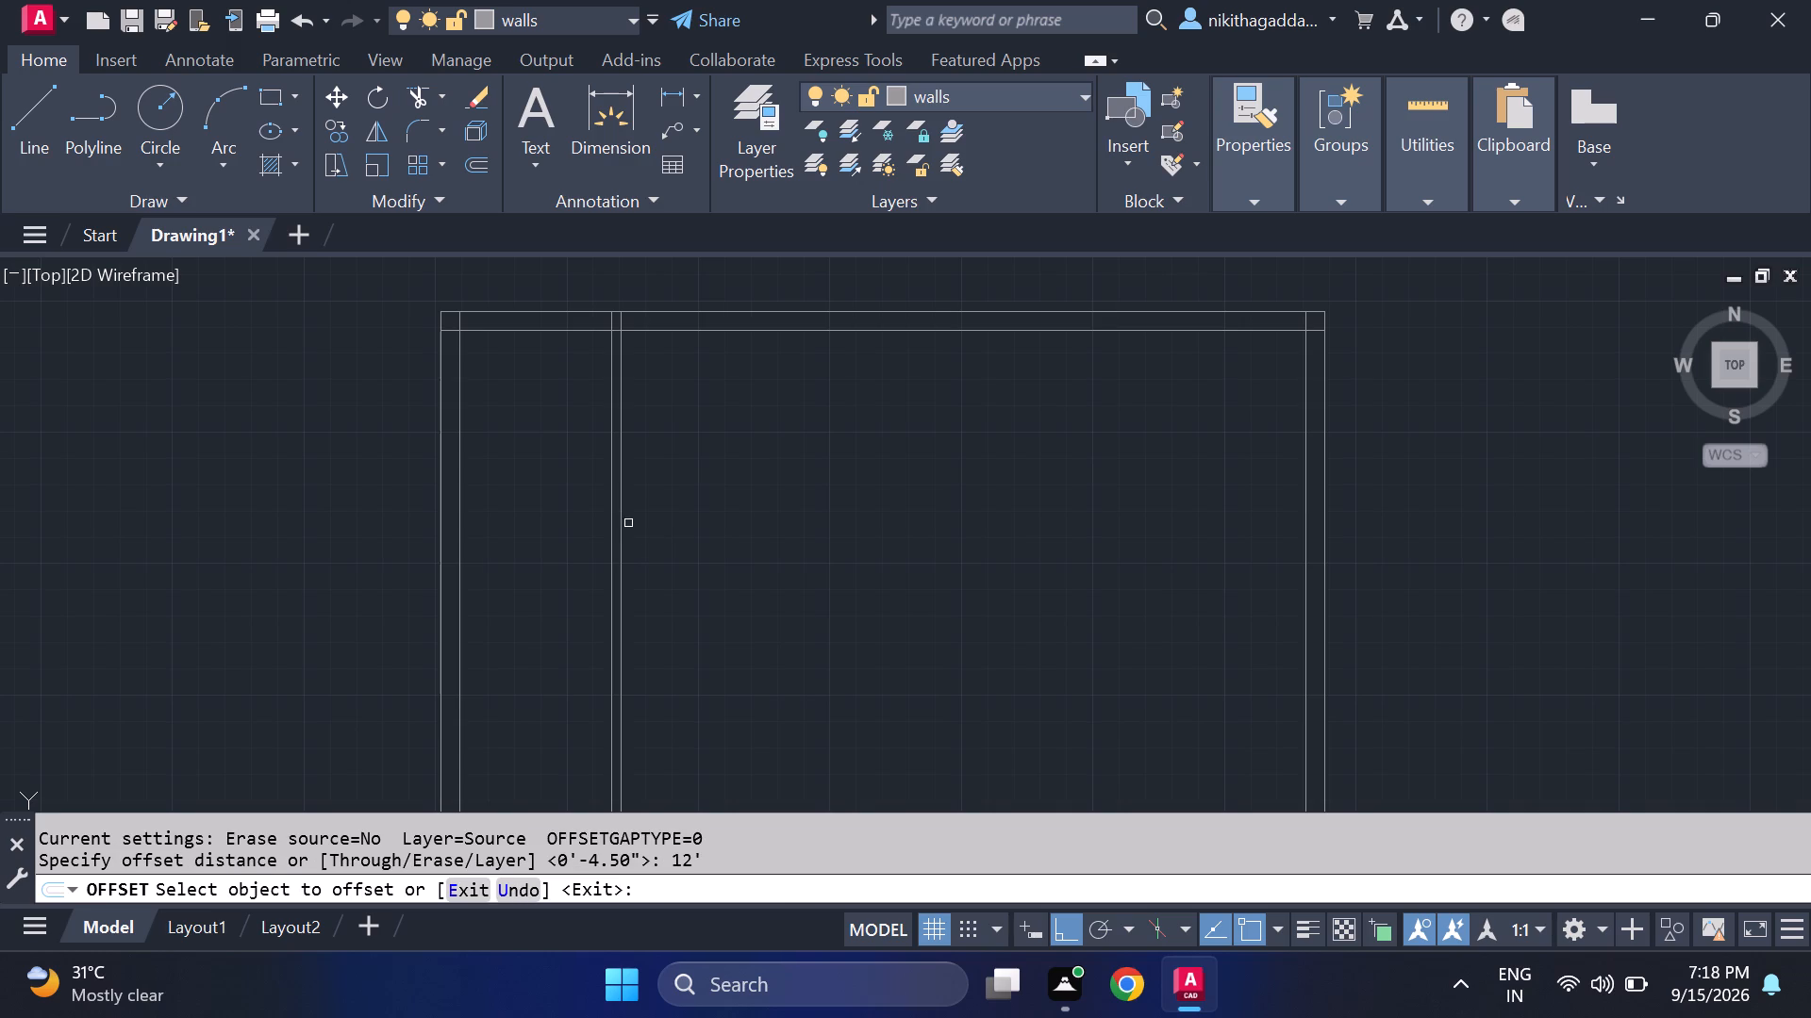
pyautogui.click(619, 507)
pyautogui.click(913, 424)
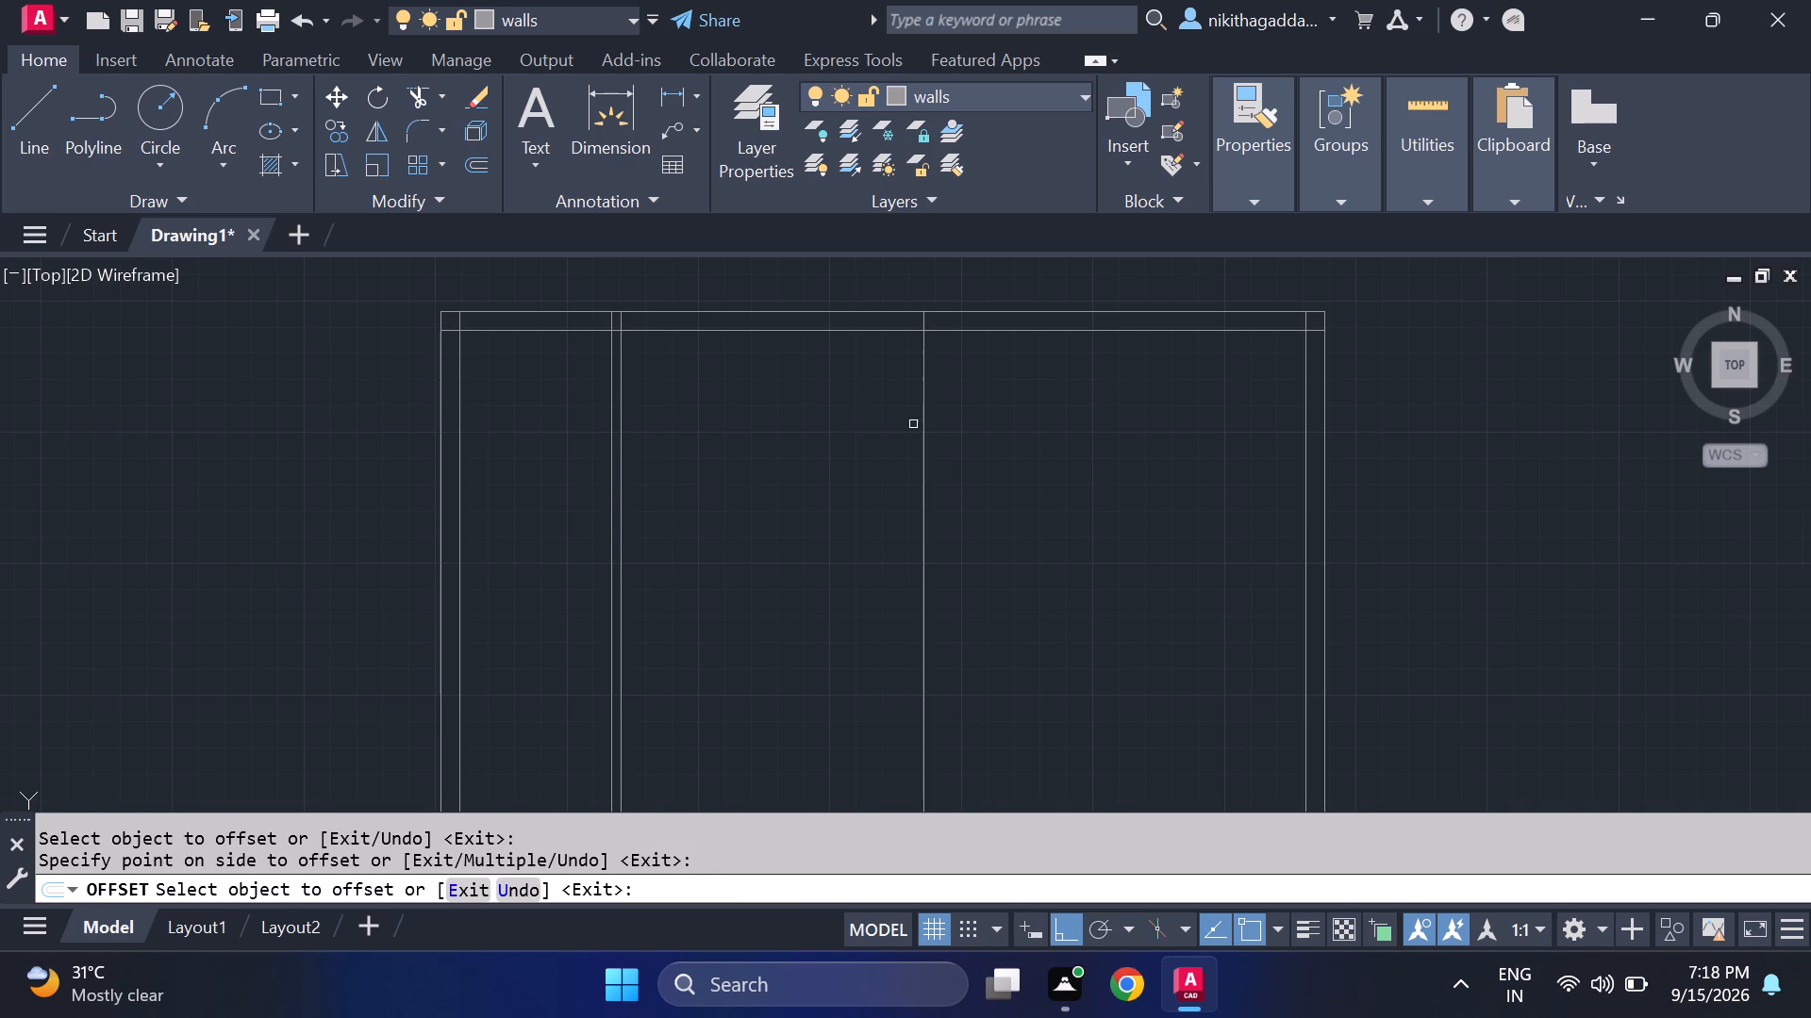
pyautogui.press('Escape')
# Offset the second vertical partition line 4.5" east to form its thickness.
pyautogui.write('of')
pyautogui.press('Return')
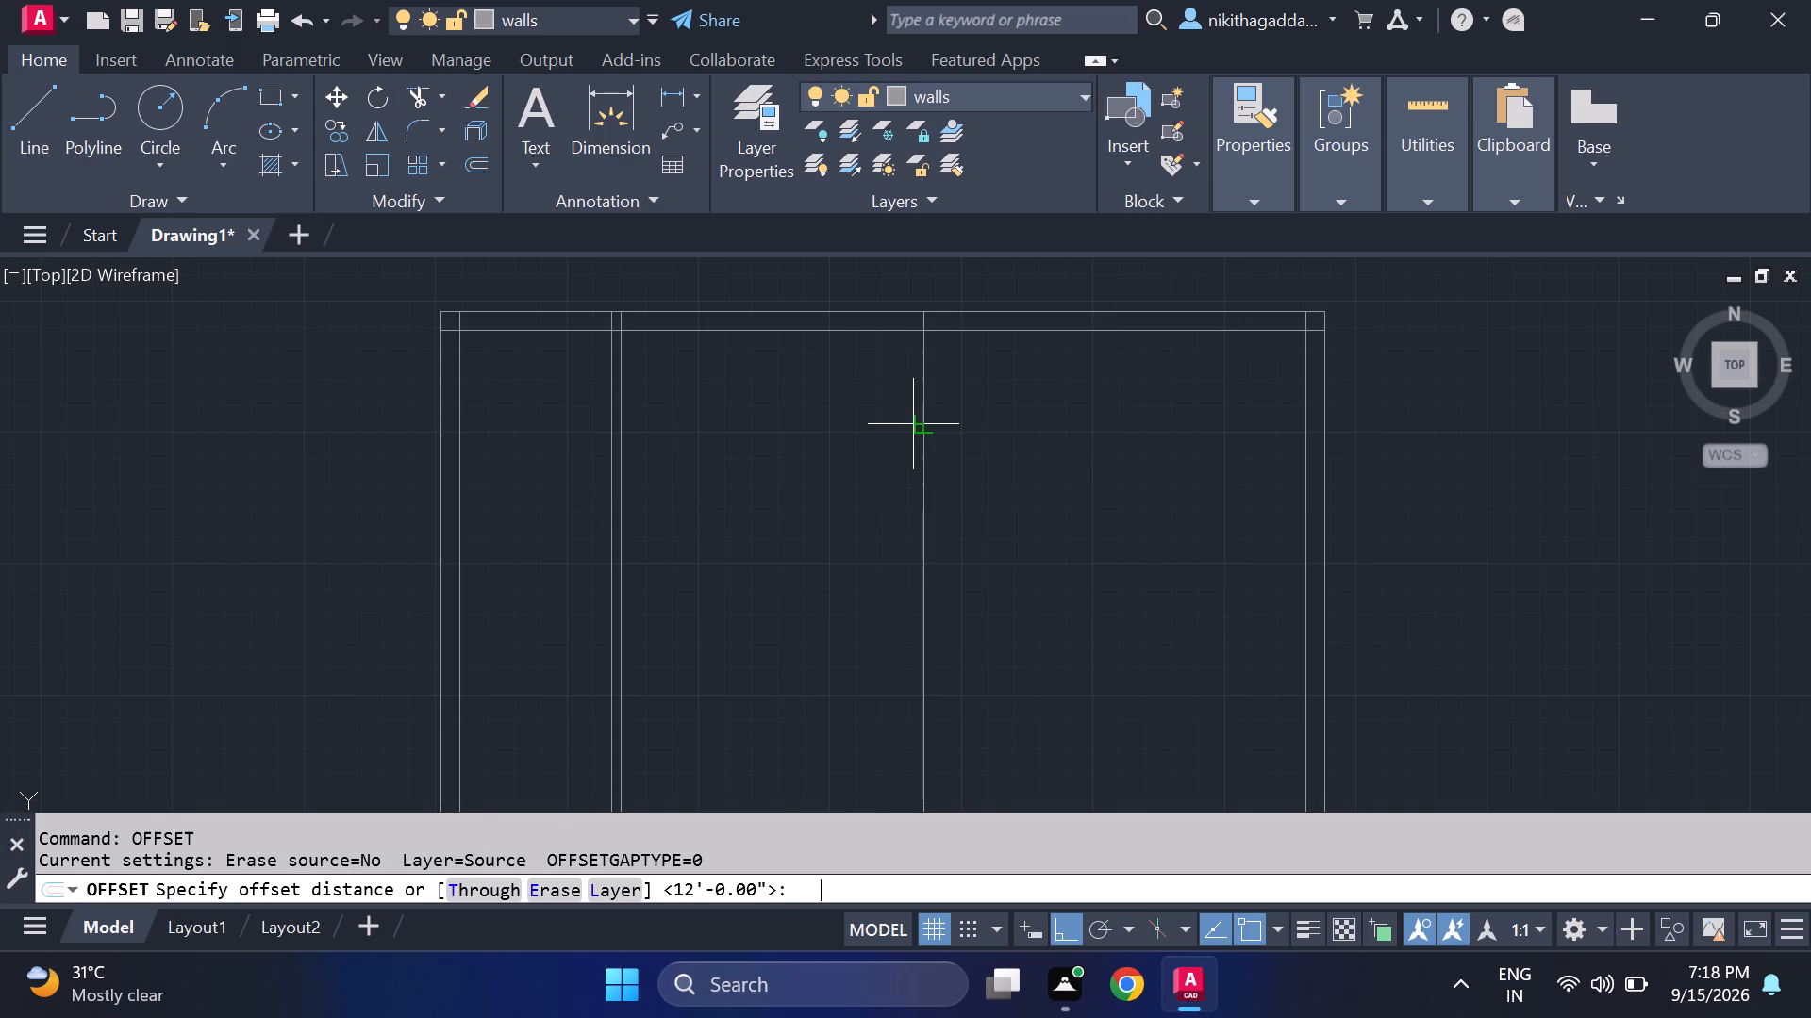
pyautogui.write('4.5"')
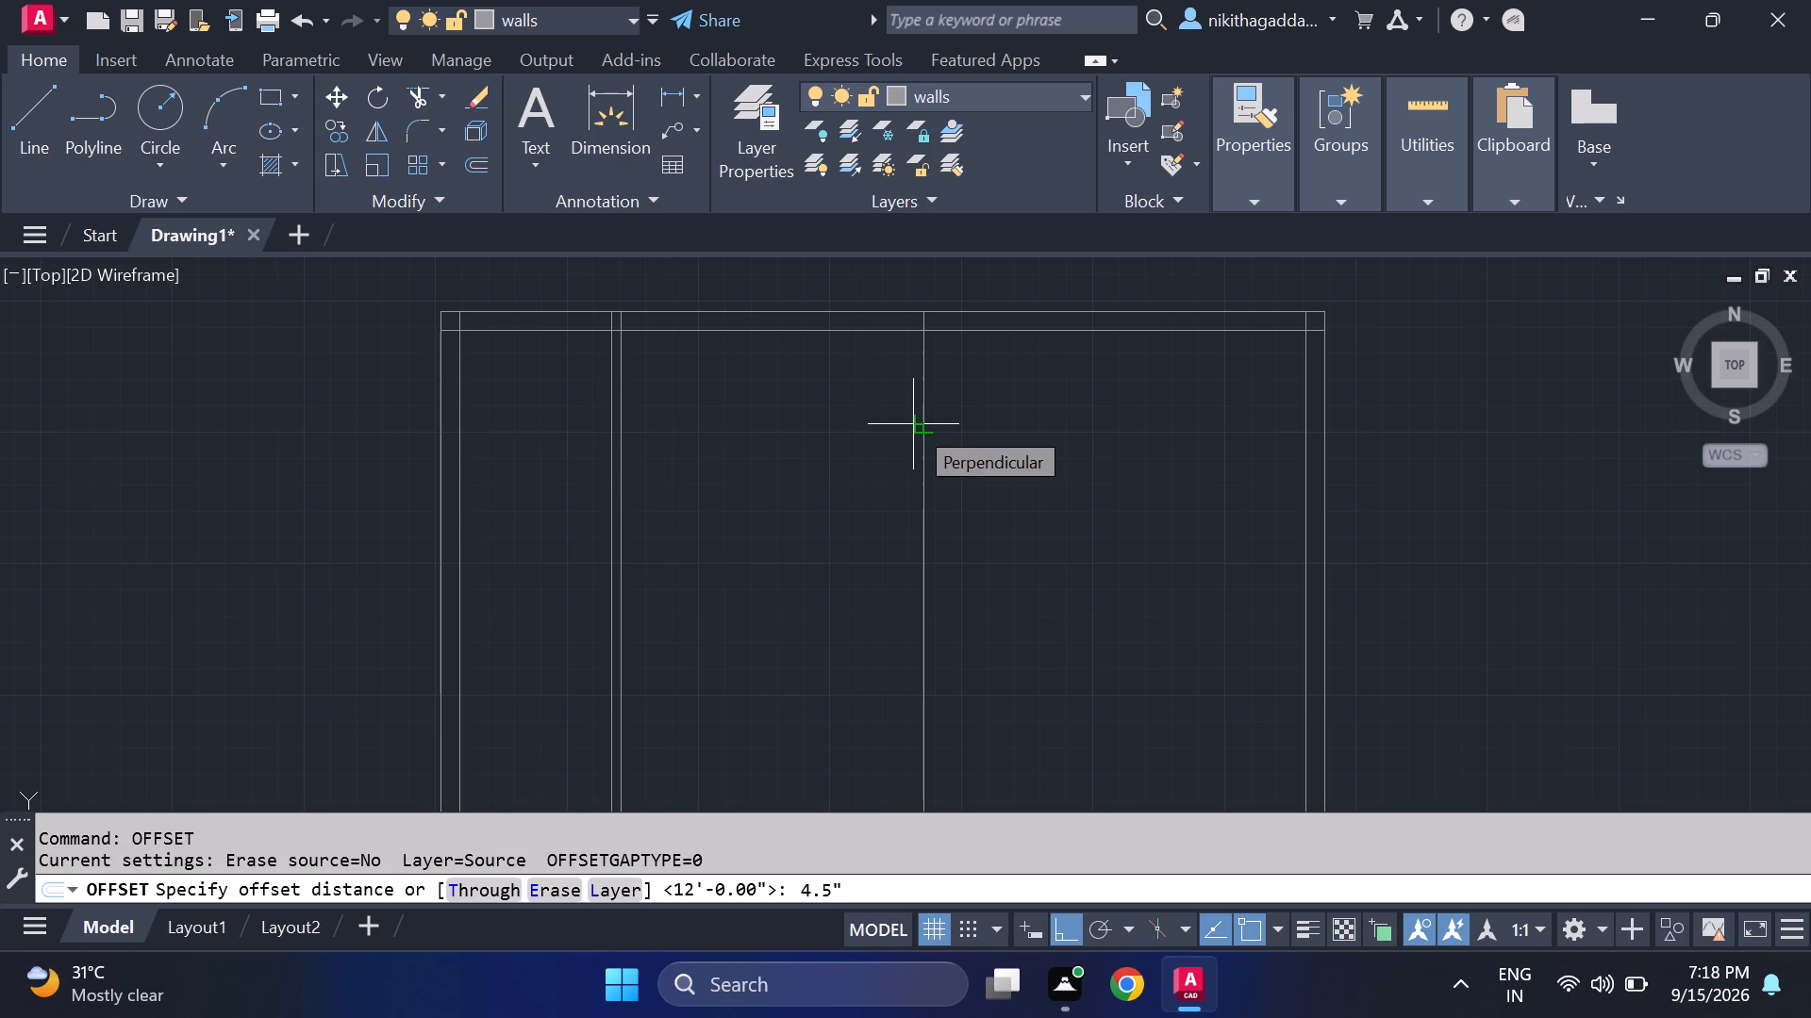
pyautogui.press('Return')
pyautogui.click(923, 391)
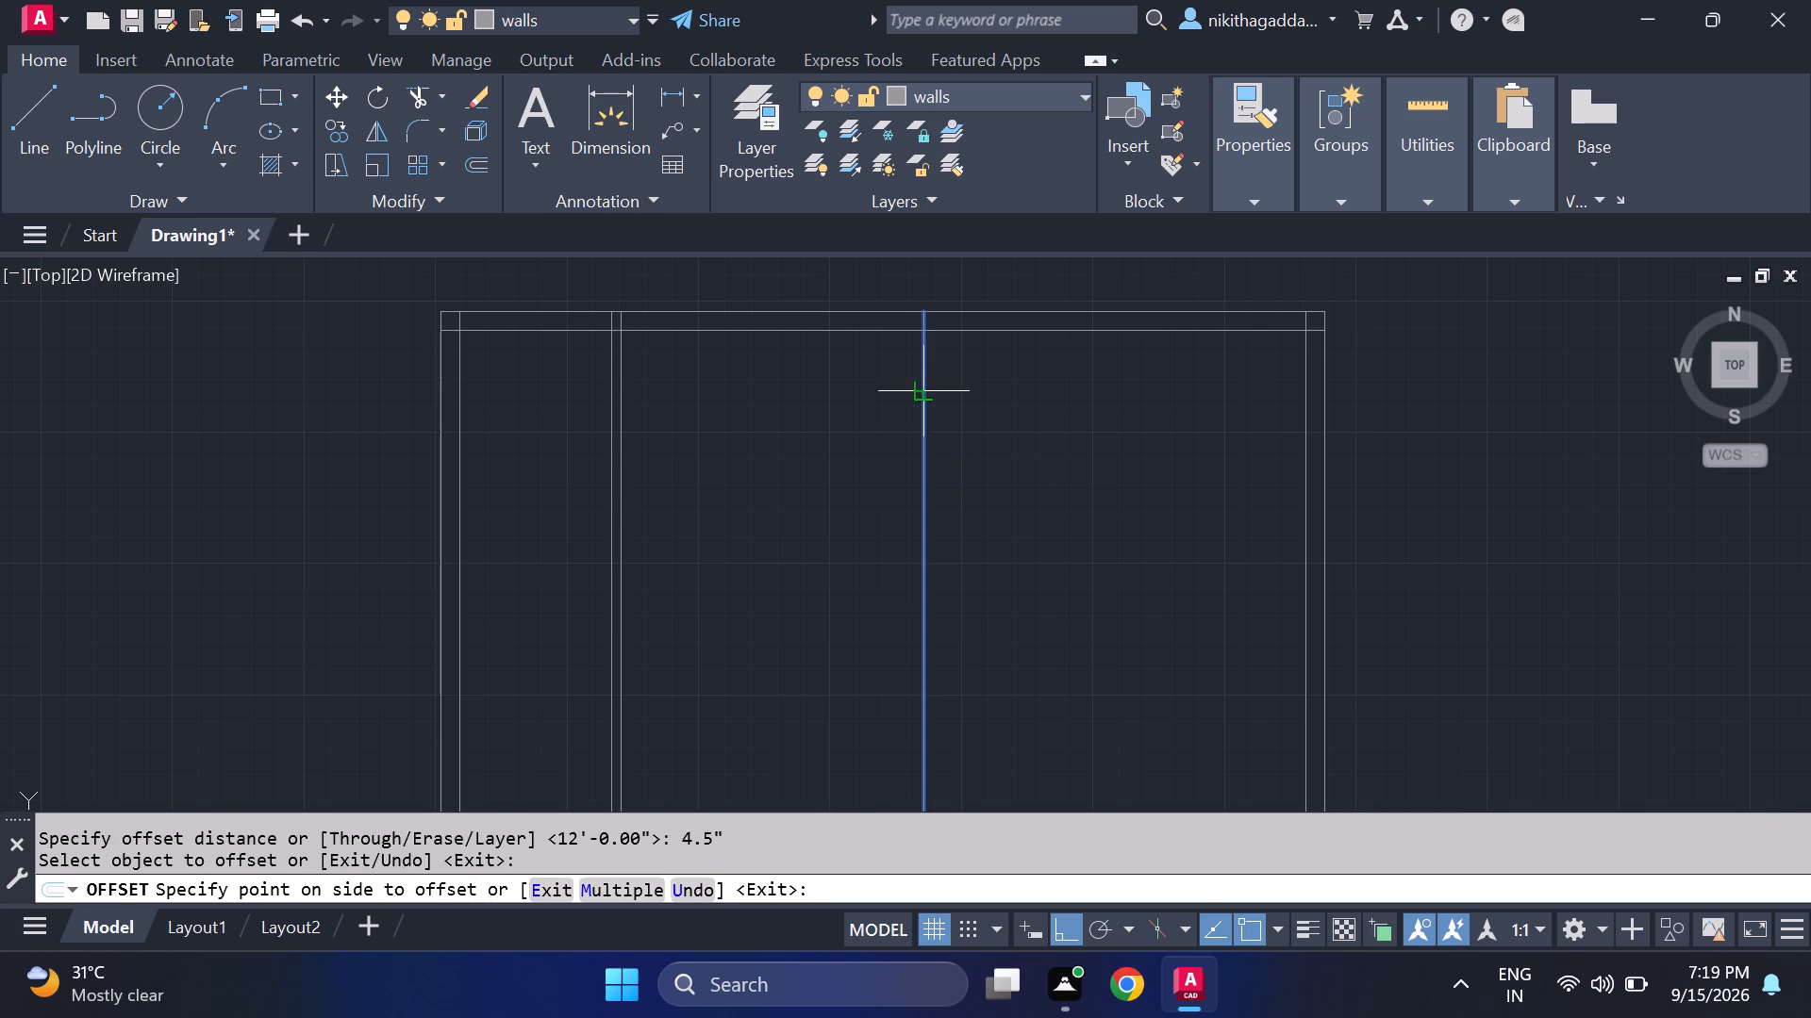
pyautogui.click(999, 403)
pyautogui.press('Escape')
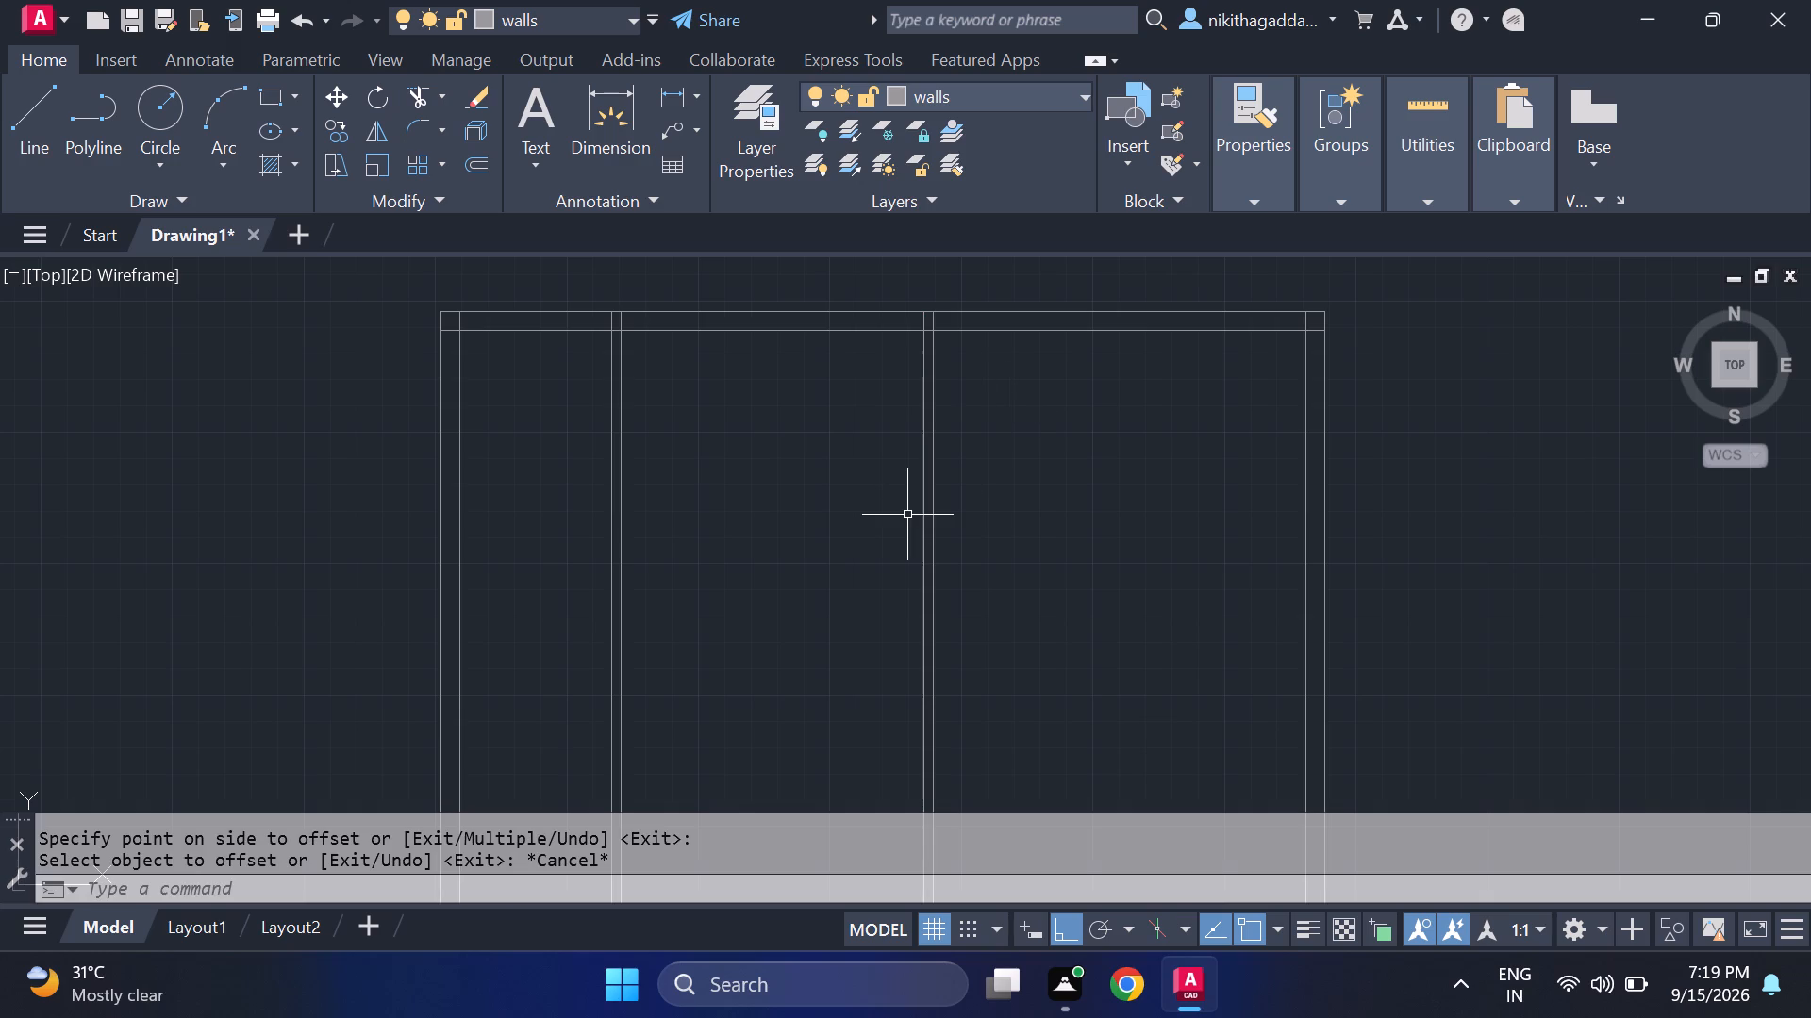
# Offset the top wall's inner line 12' down into the square to start a horizontal partition.
pyautogui.write('of')
pyautogui.press('Return')
pyautogui.write("12'")
pyautogui.press('Return')
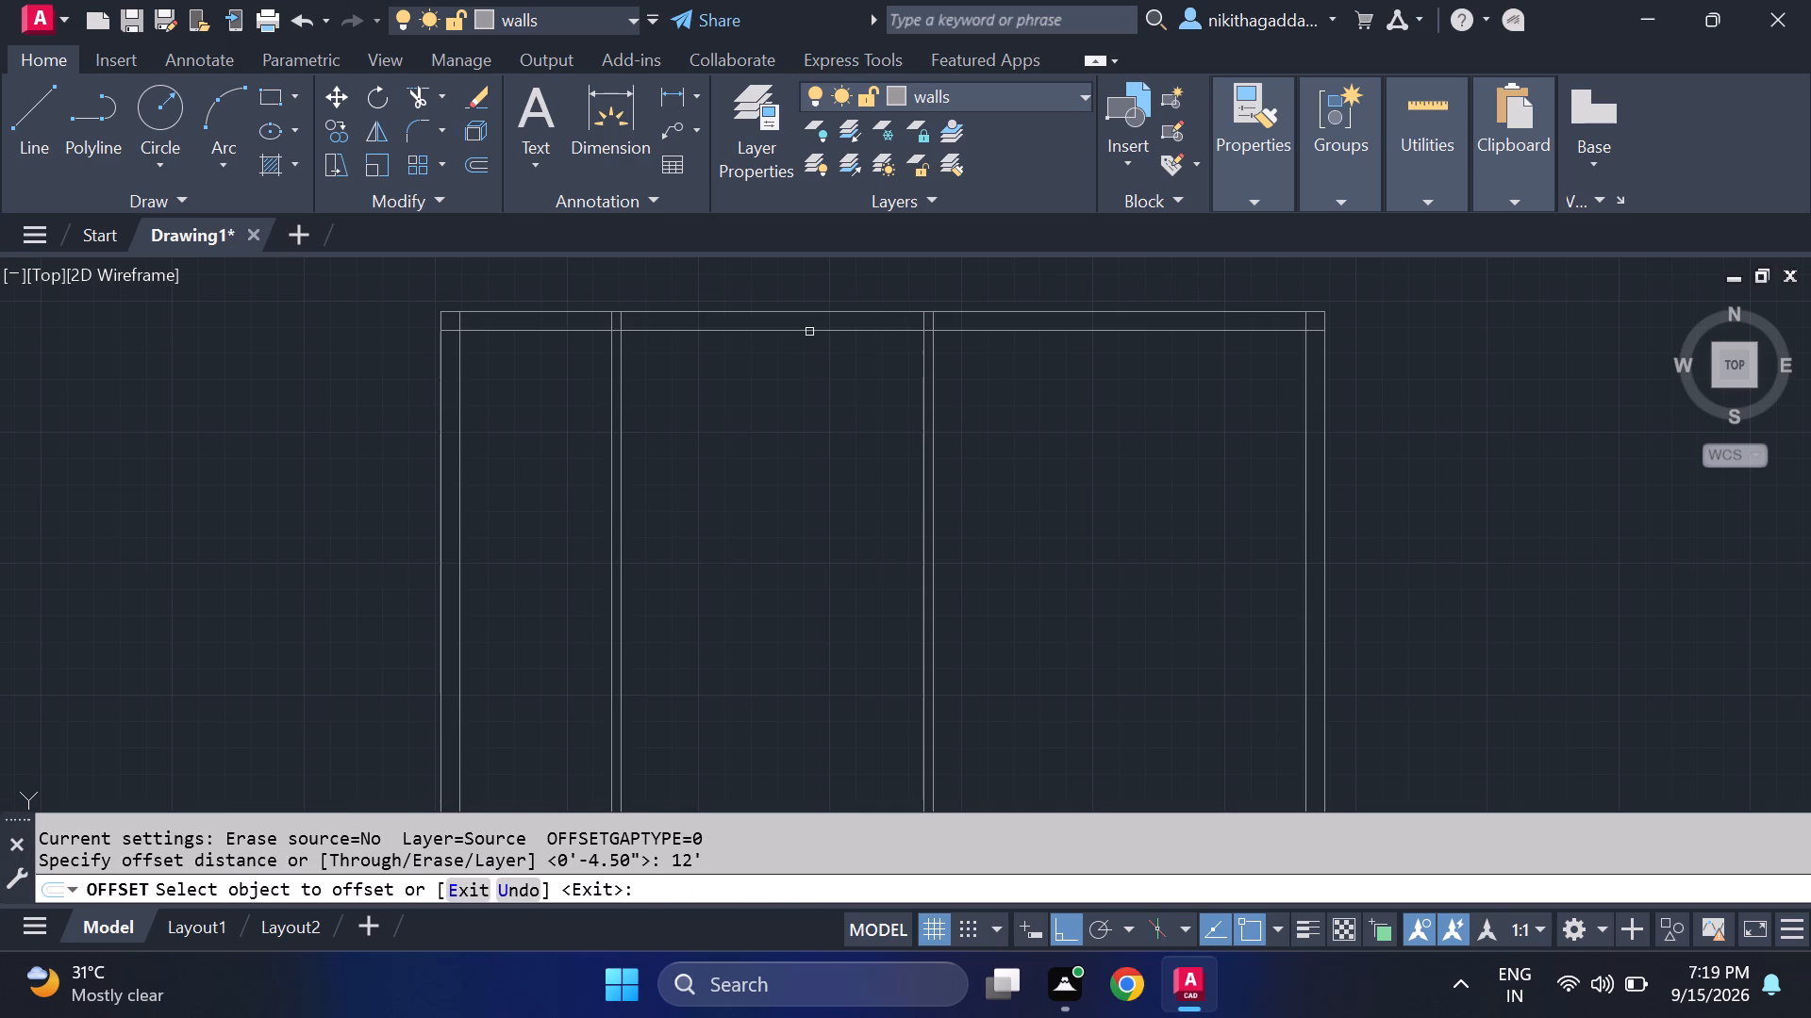
pyautogui.click(809, 331)
pyautogui.click(789, 684)
pyautogui.press('Escape')
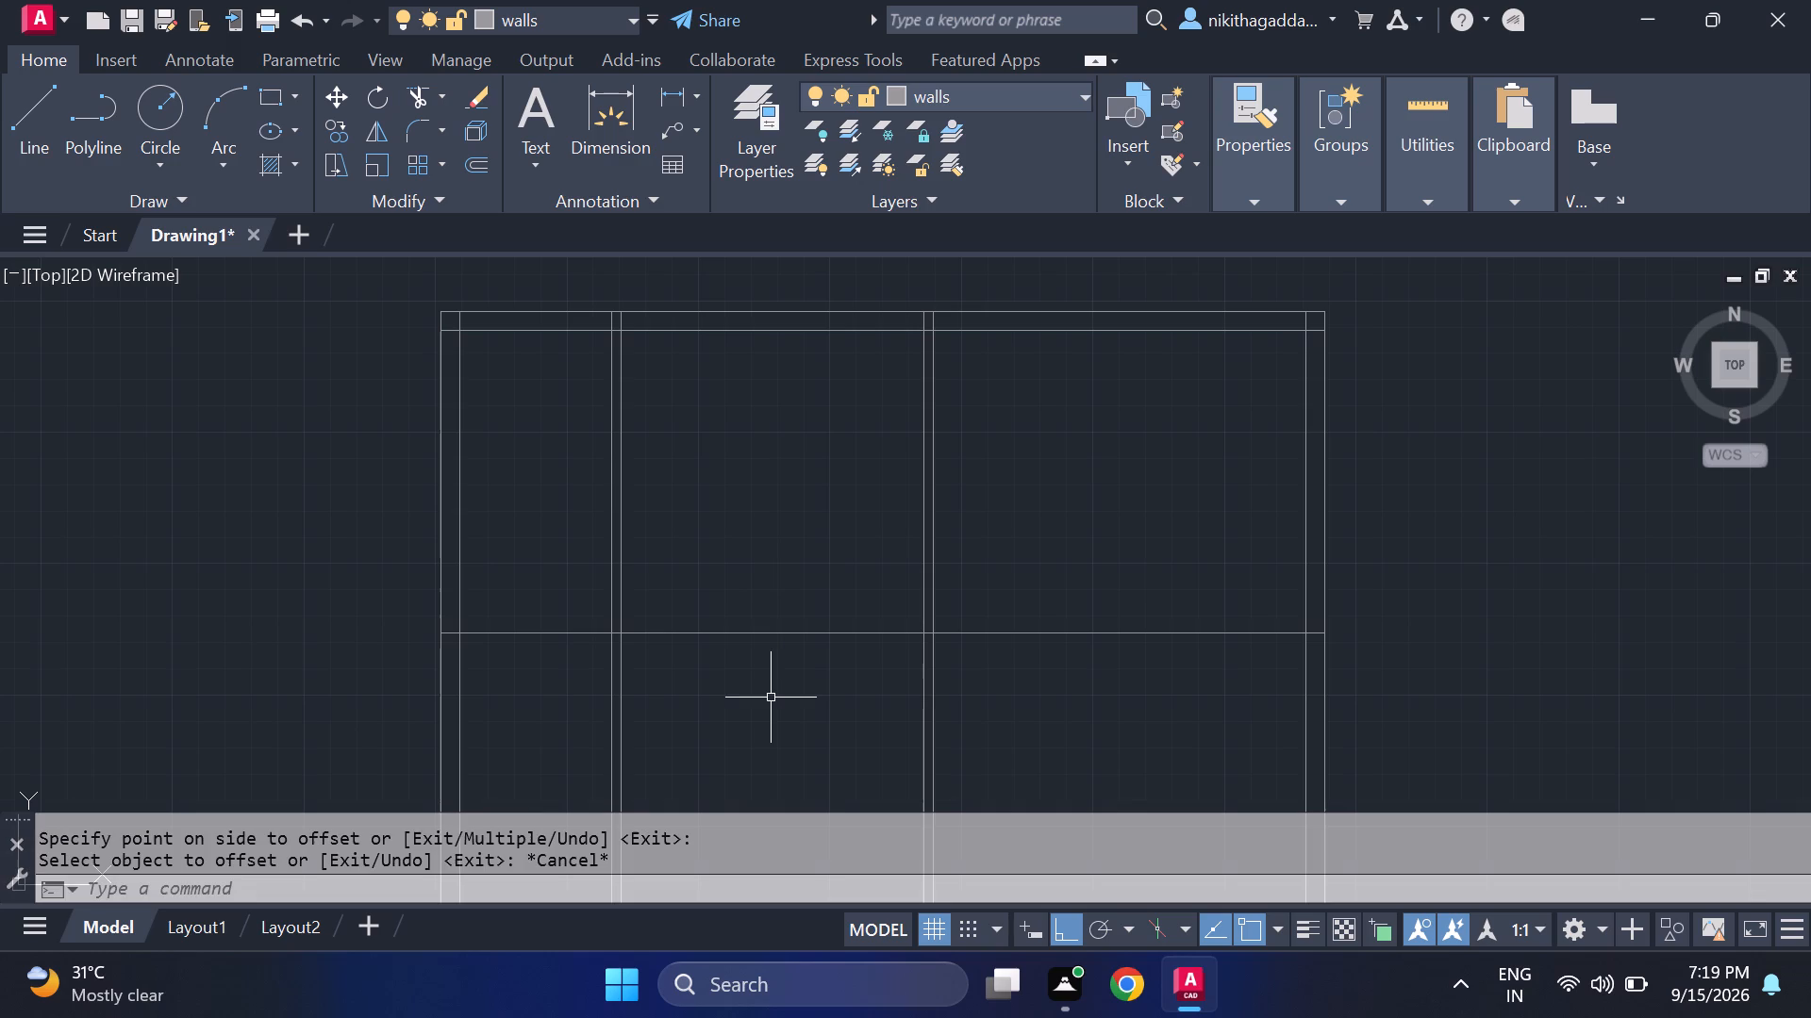
# Offset the new horizontal partition line 4.5" south to form its thickness.
pyautogui.write('of')
pyautogui.press('Return')
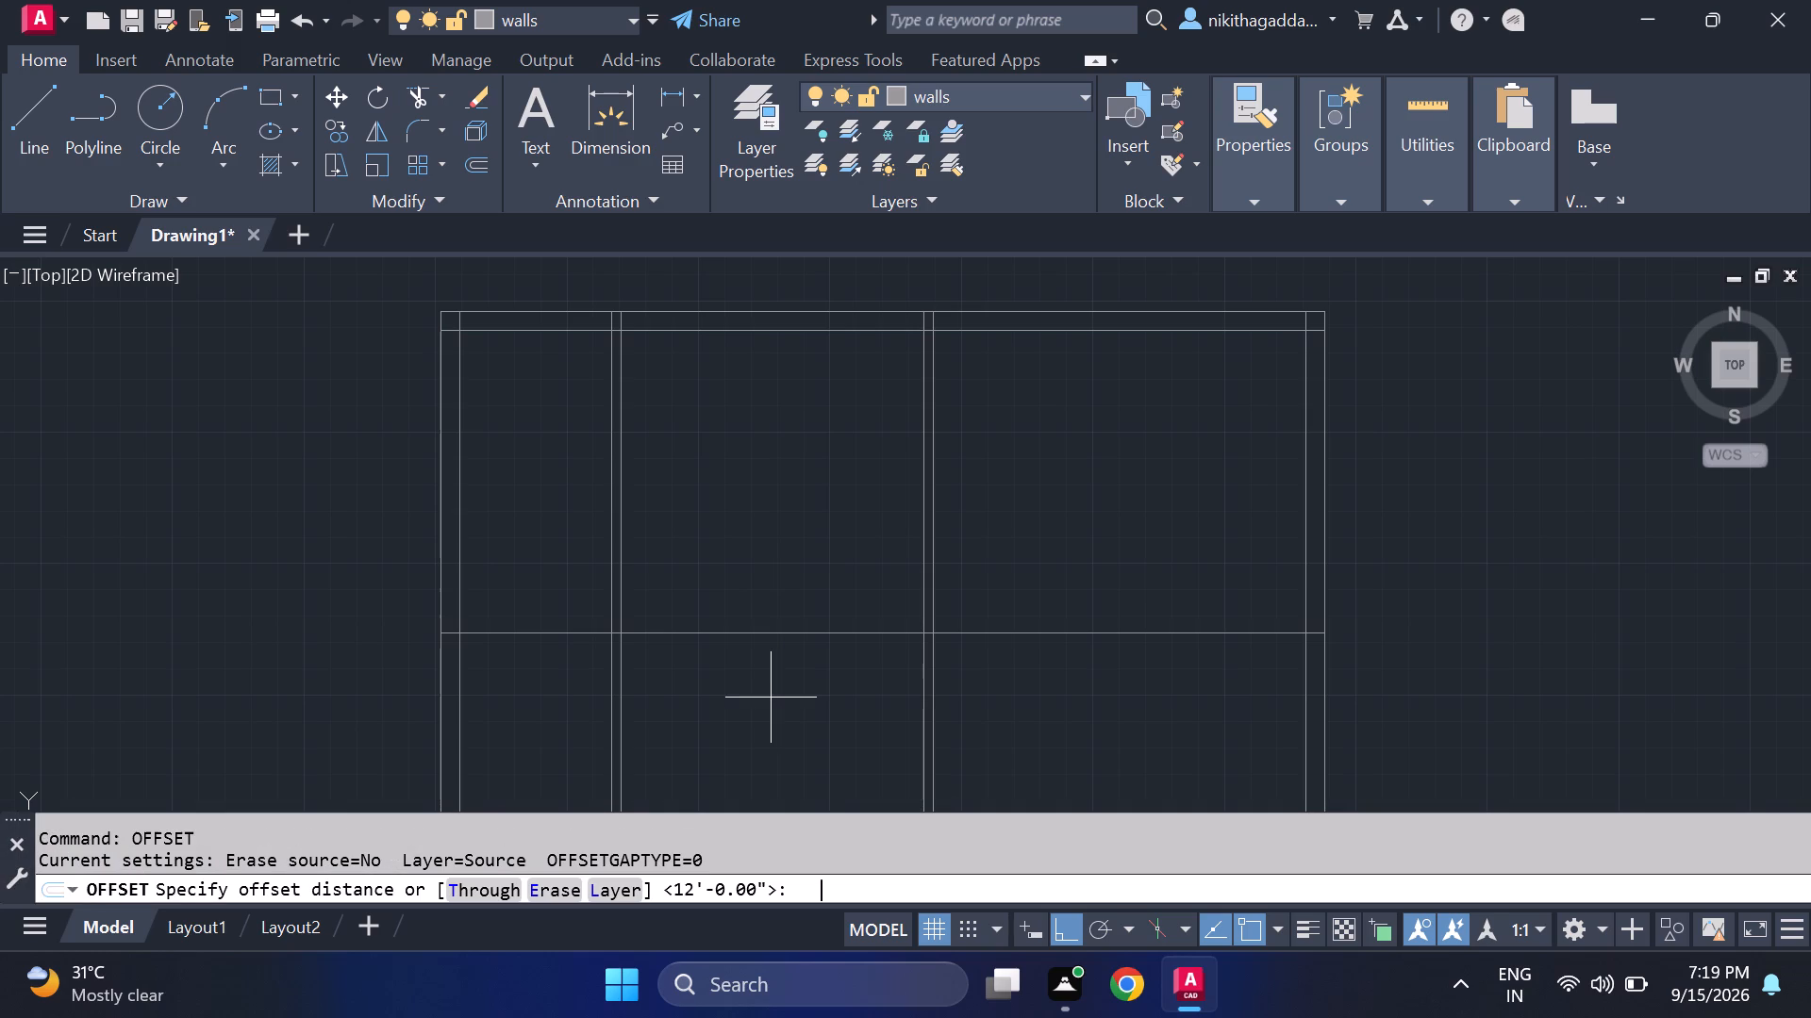
pyautogui.write('4.5"')
pyautogui.press('Return')
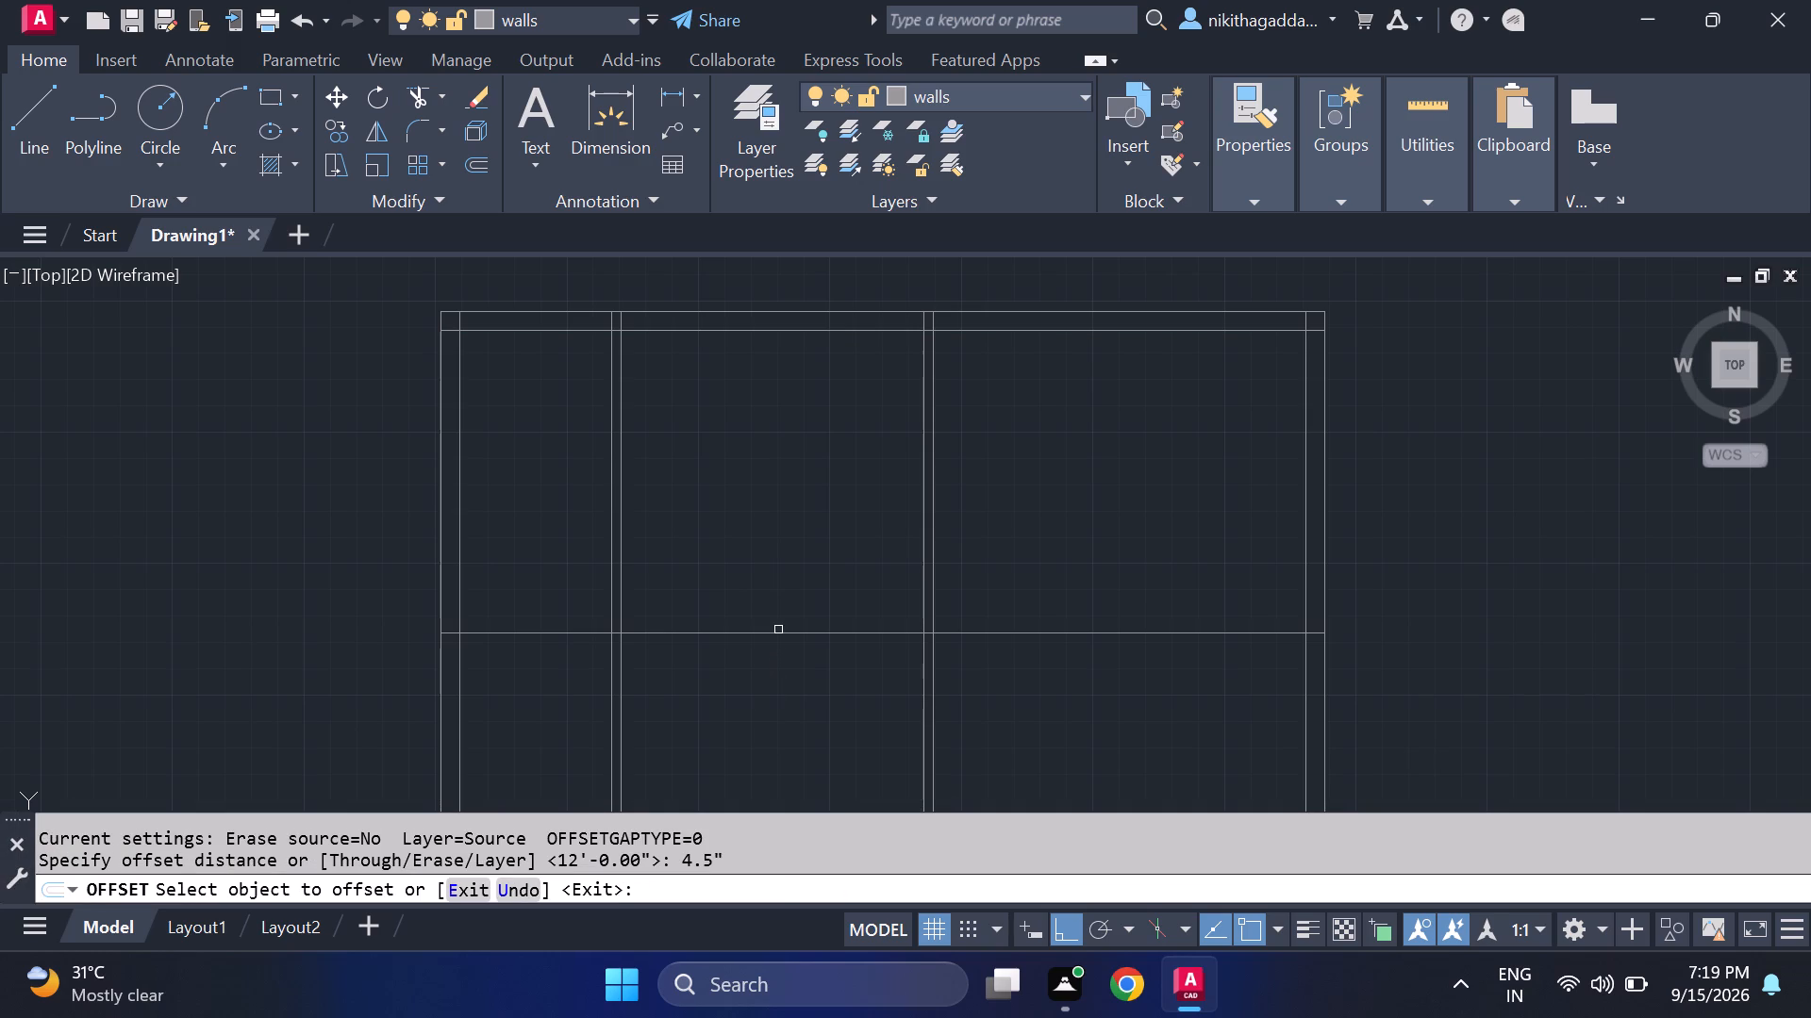
pyautogui.click(778, 632)
pyautogui.click(753, 691)
pyautogui.scroll(-3, 759, 700)
pyautogui.moveTo(763, 714); pyautogui.dragTo(752, 705, button='middle')
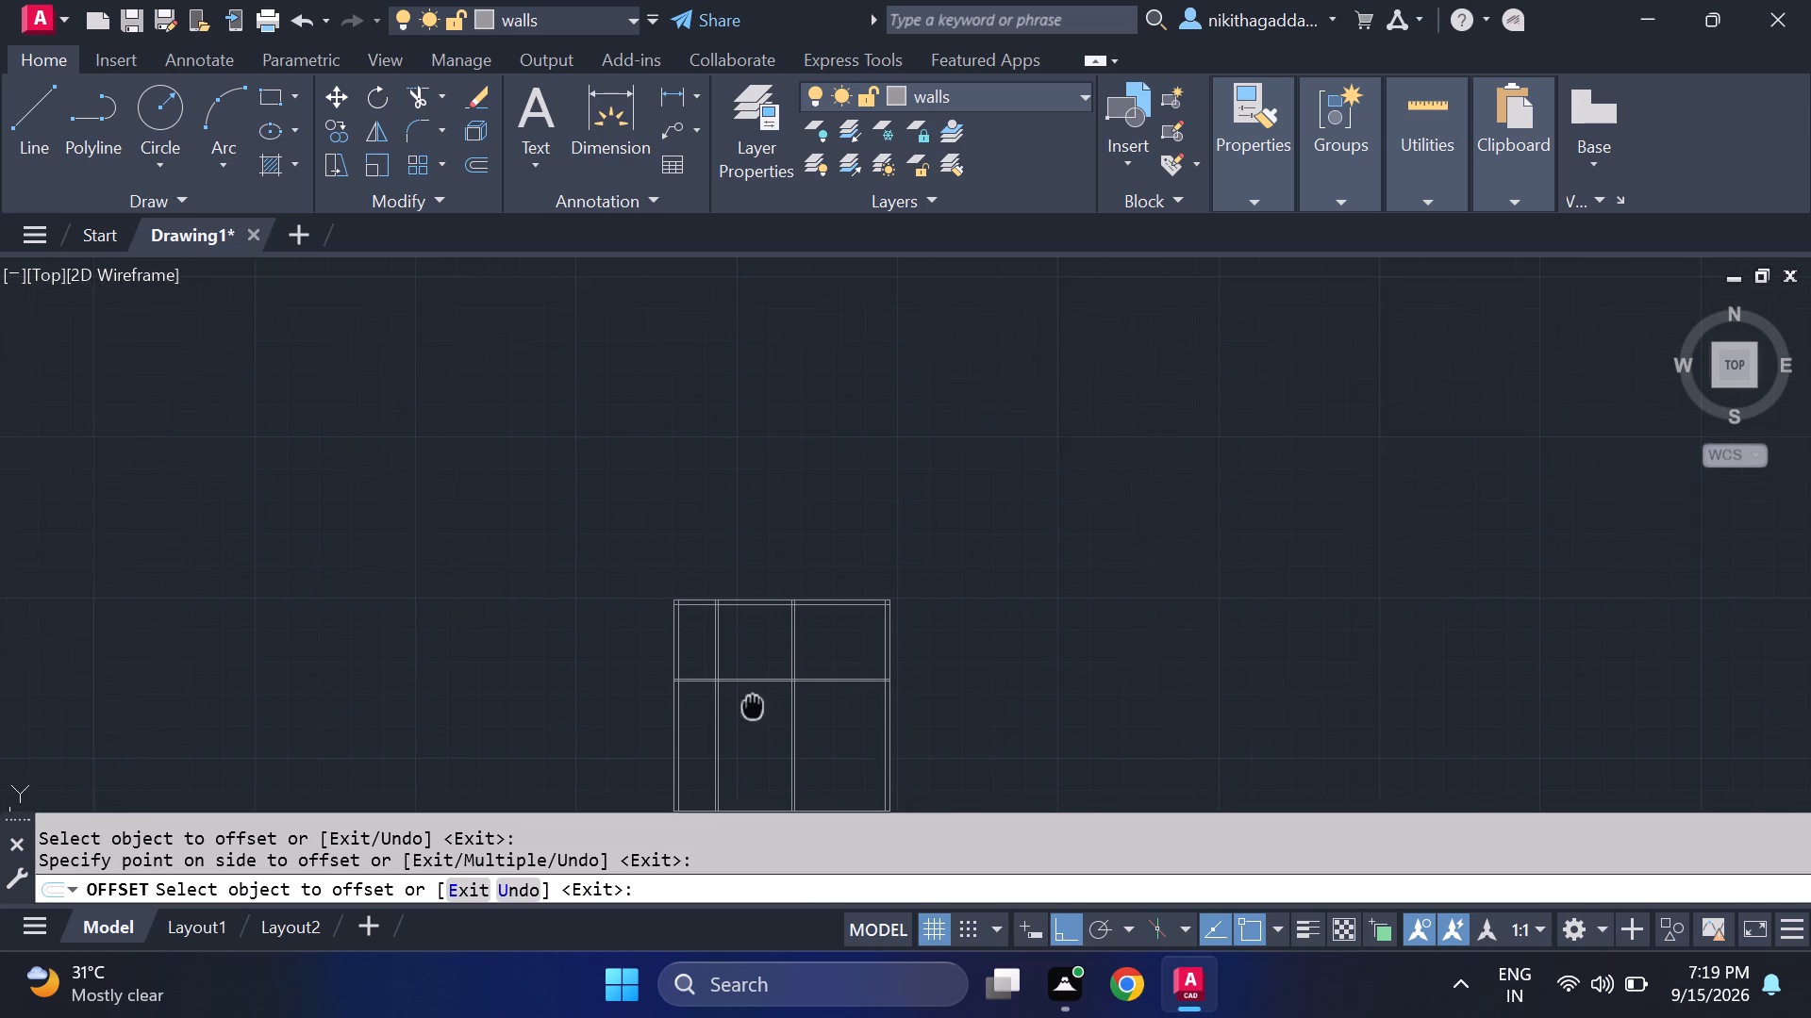
pyautogui.moveTo(752, 705); pyautogui.dragTo(724, 639, button='middle')
pyautogui.scroll(1, 723, 634)
pyautogui.press('Escape')
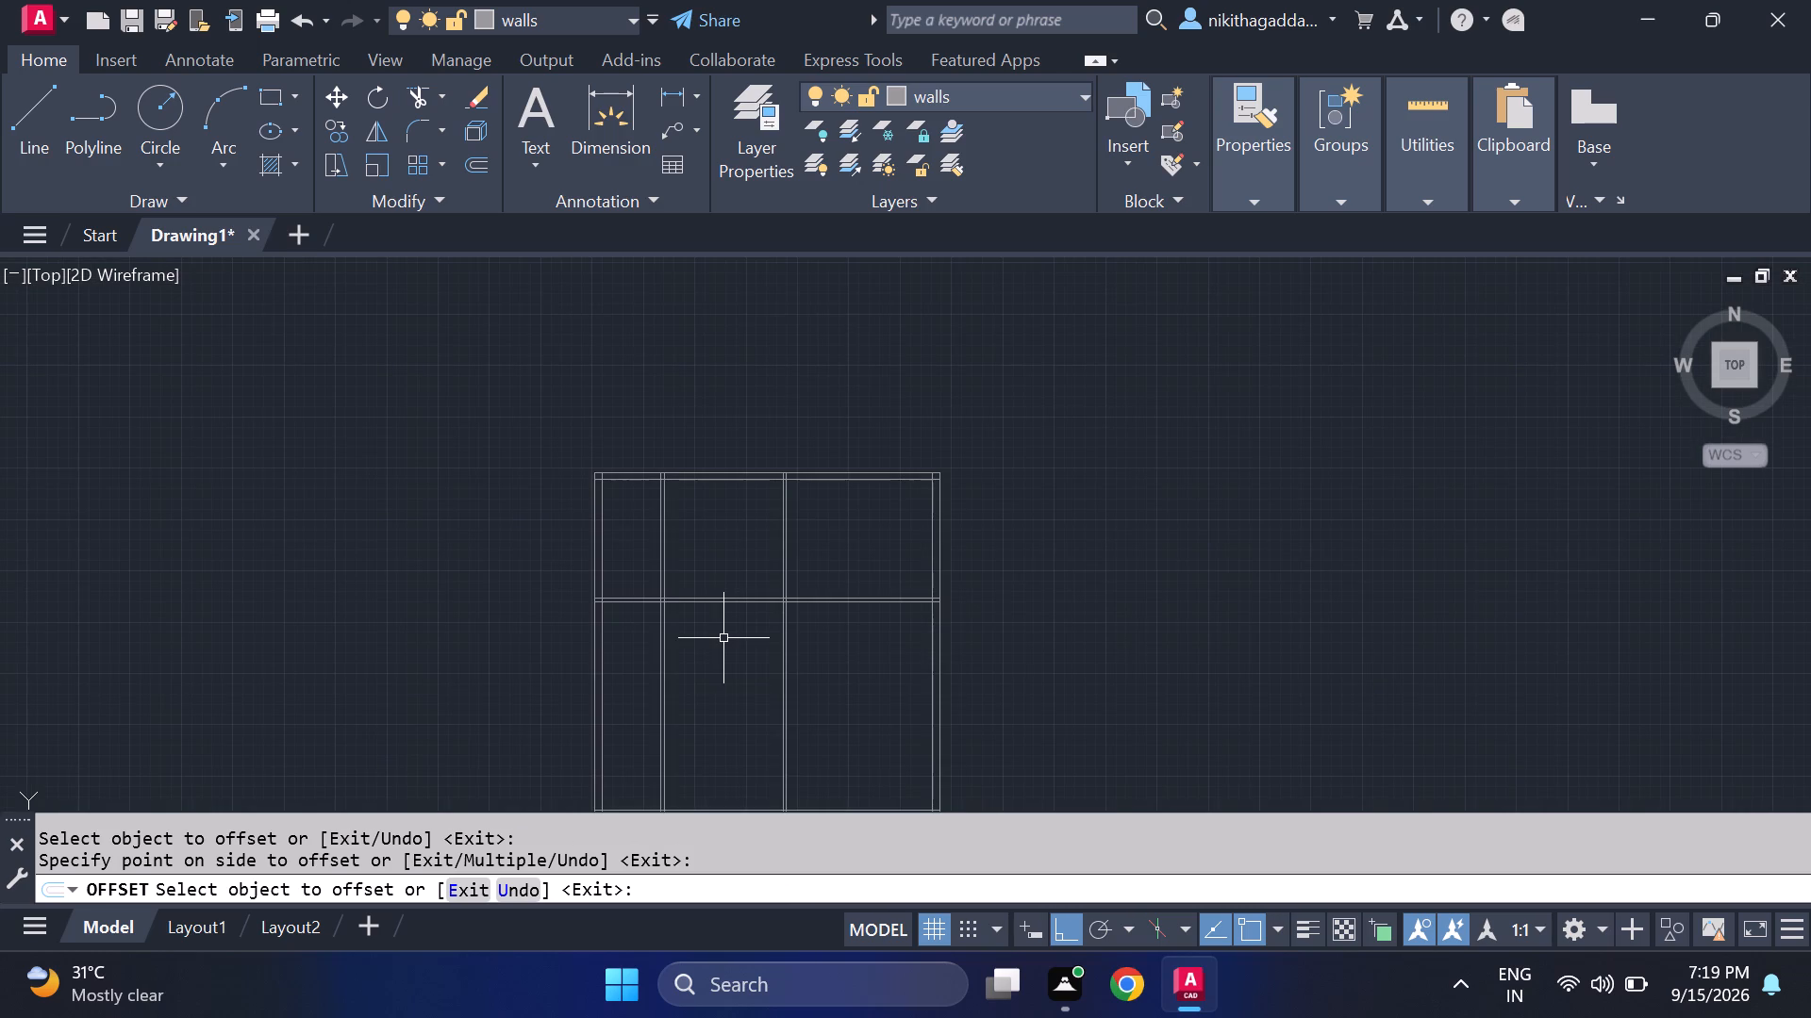
# Trim away both vertical partitions' lines south of the horizontal partition.
pyautogui.scroll(1, 696, 627)
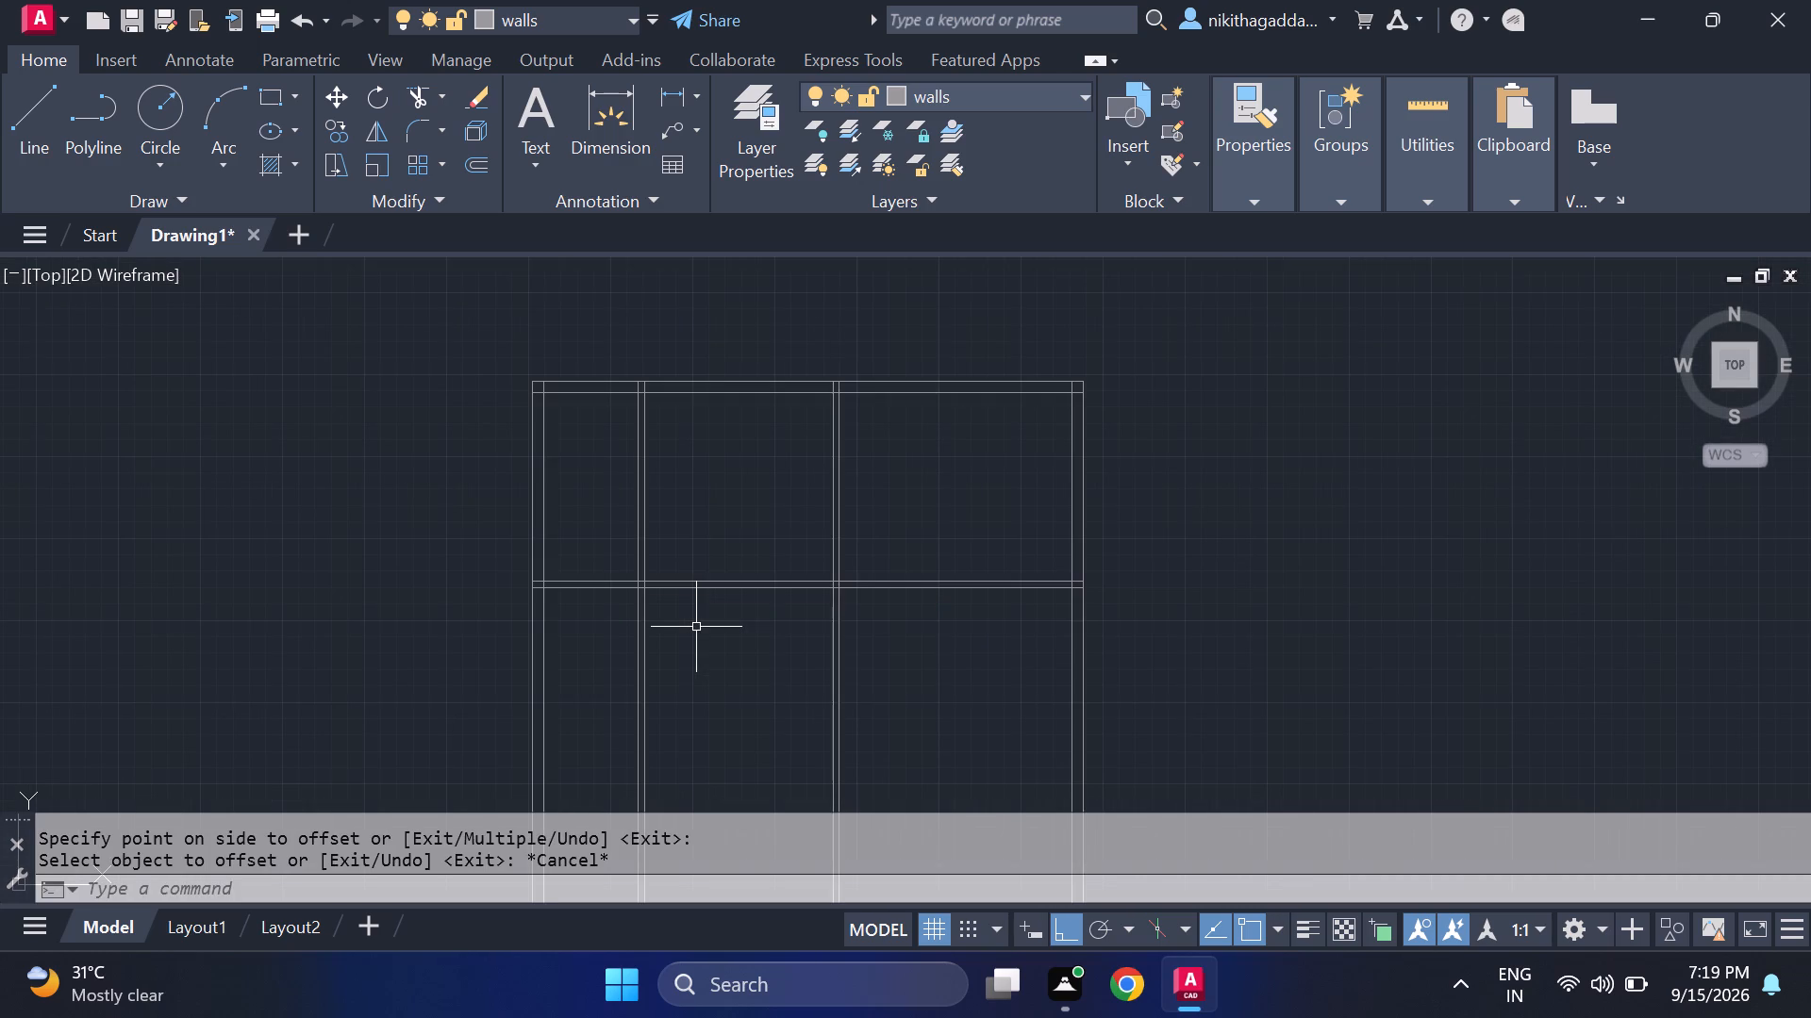
pyautogui.write('tr')
pyautogui.press('Return')
pyautogui.moveTo(849, 681); pyautogui.dragTo(846, 678)
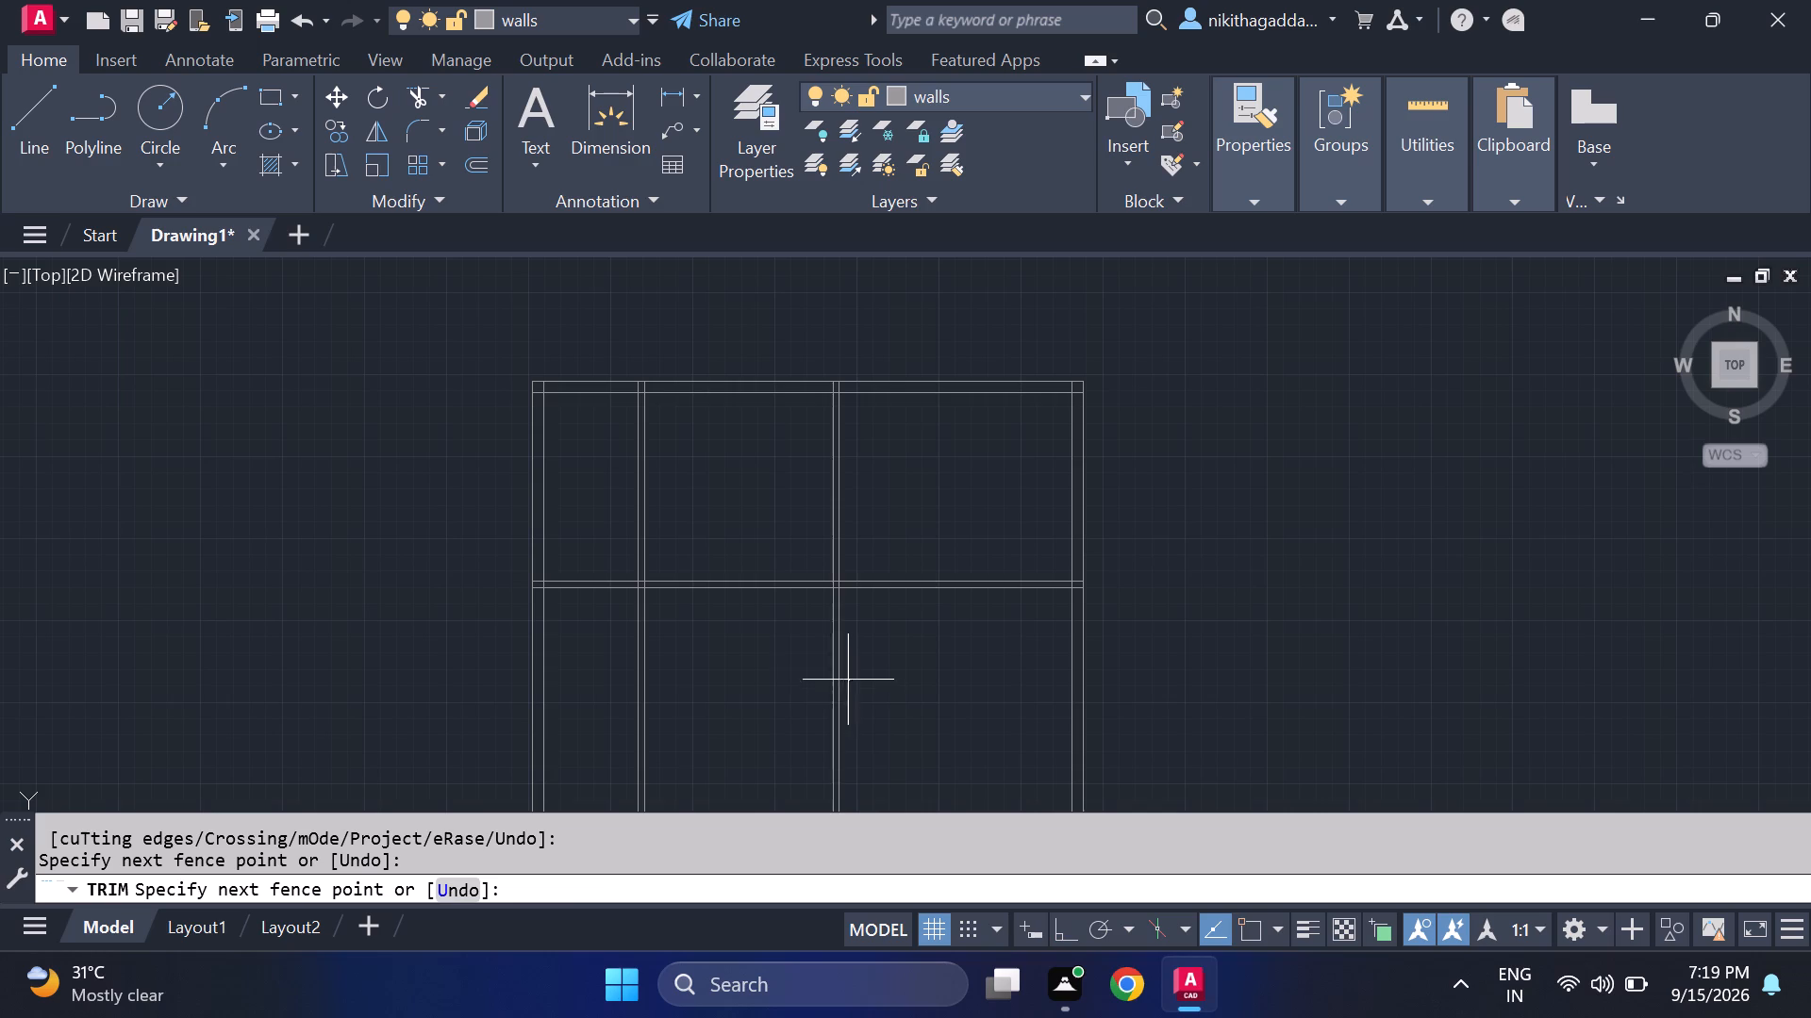
pyautogui.moveTo(846, 678); pyautogui.dragTo(553, 714)
# Trim the overlapping line segments where the two vertical partitions meet the horizontal partition, leaving open T-junctions.
pyautogui.scroll(3, 668, 599)
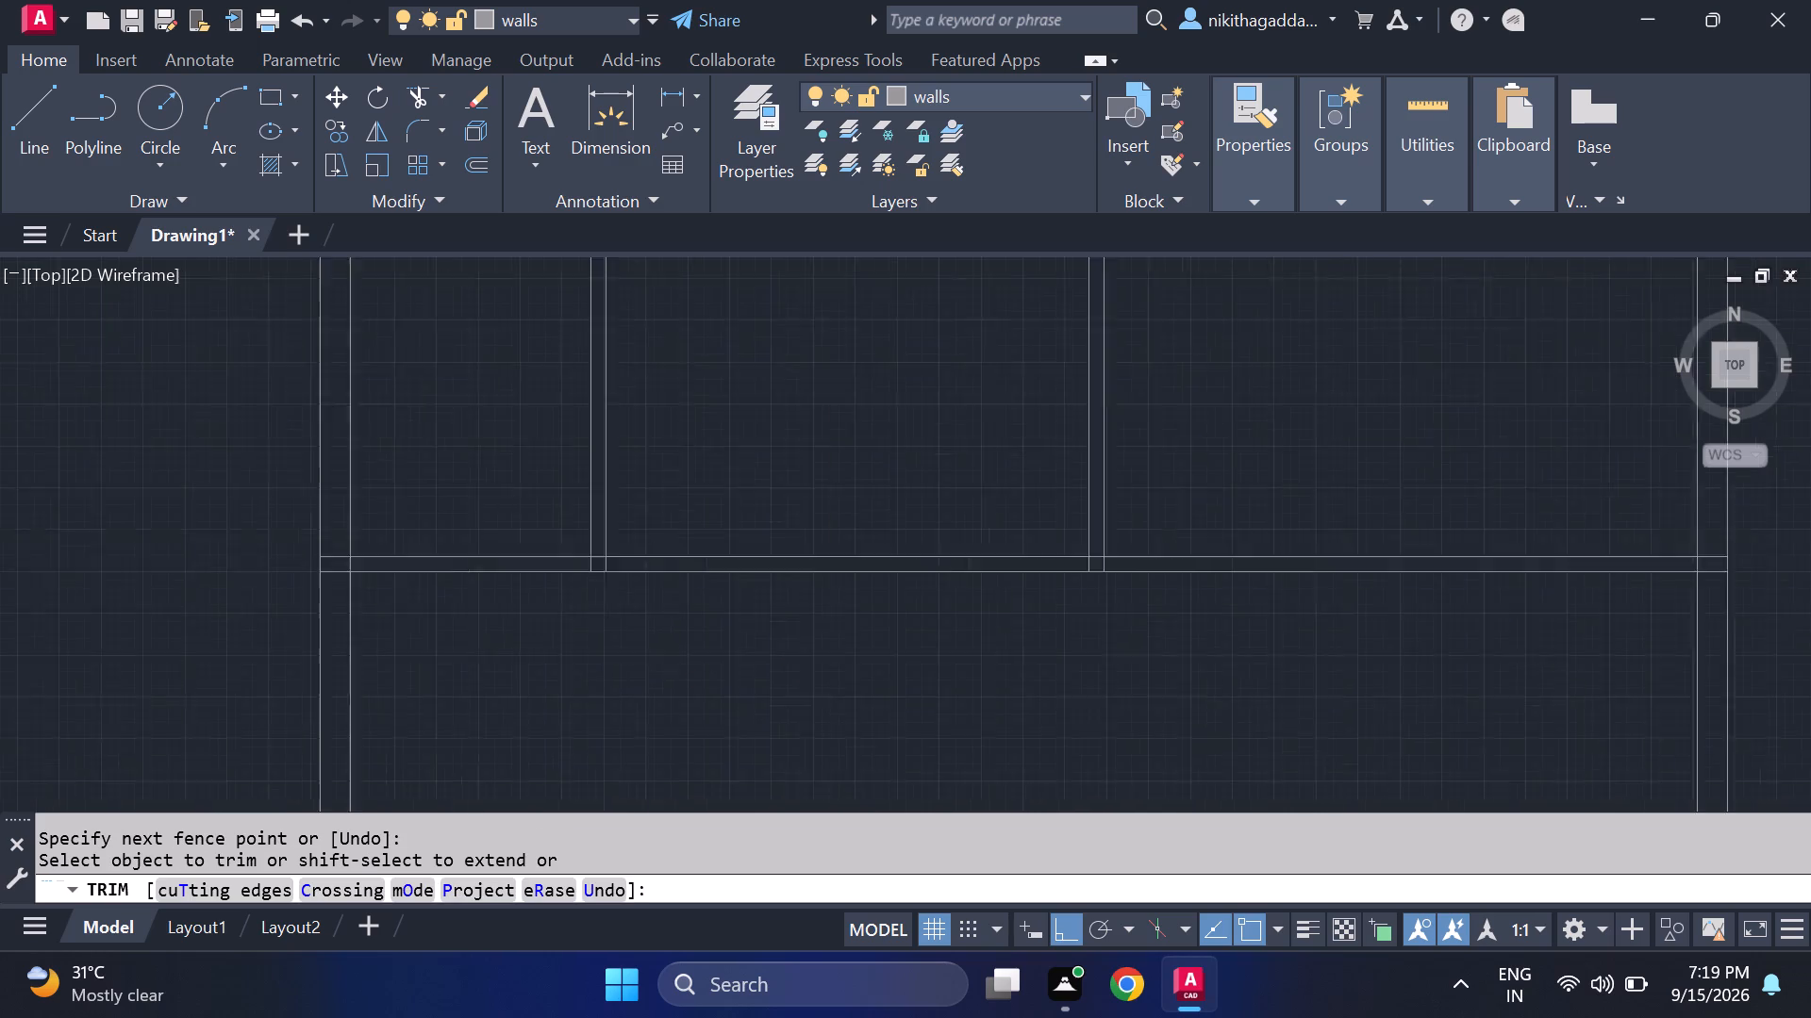
pyautogui.scroll(2, 668, 599)
pyautogui.click(387, 430)
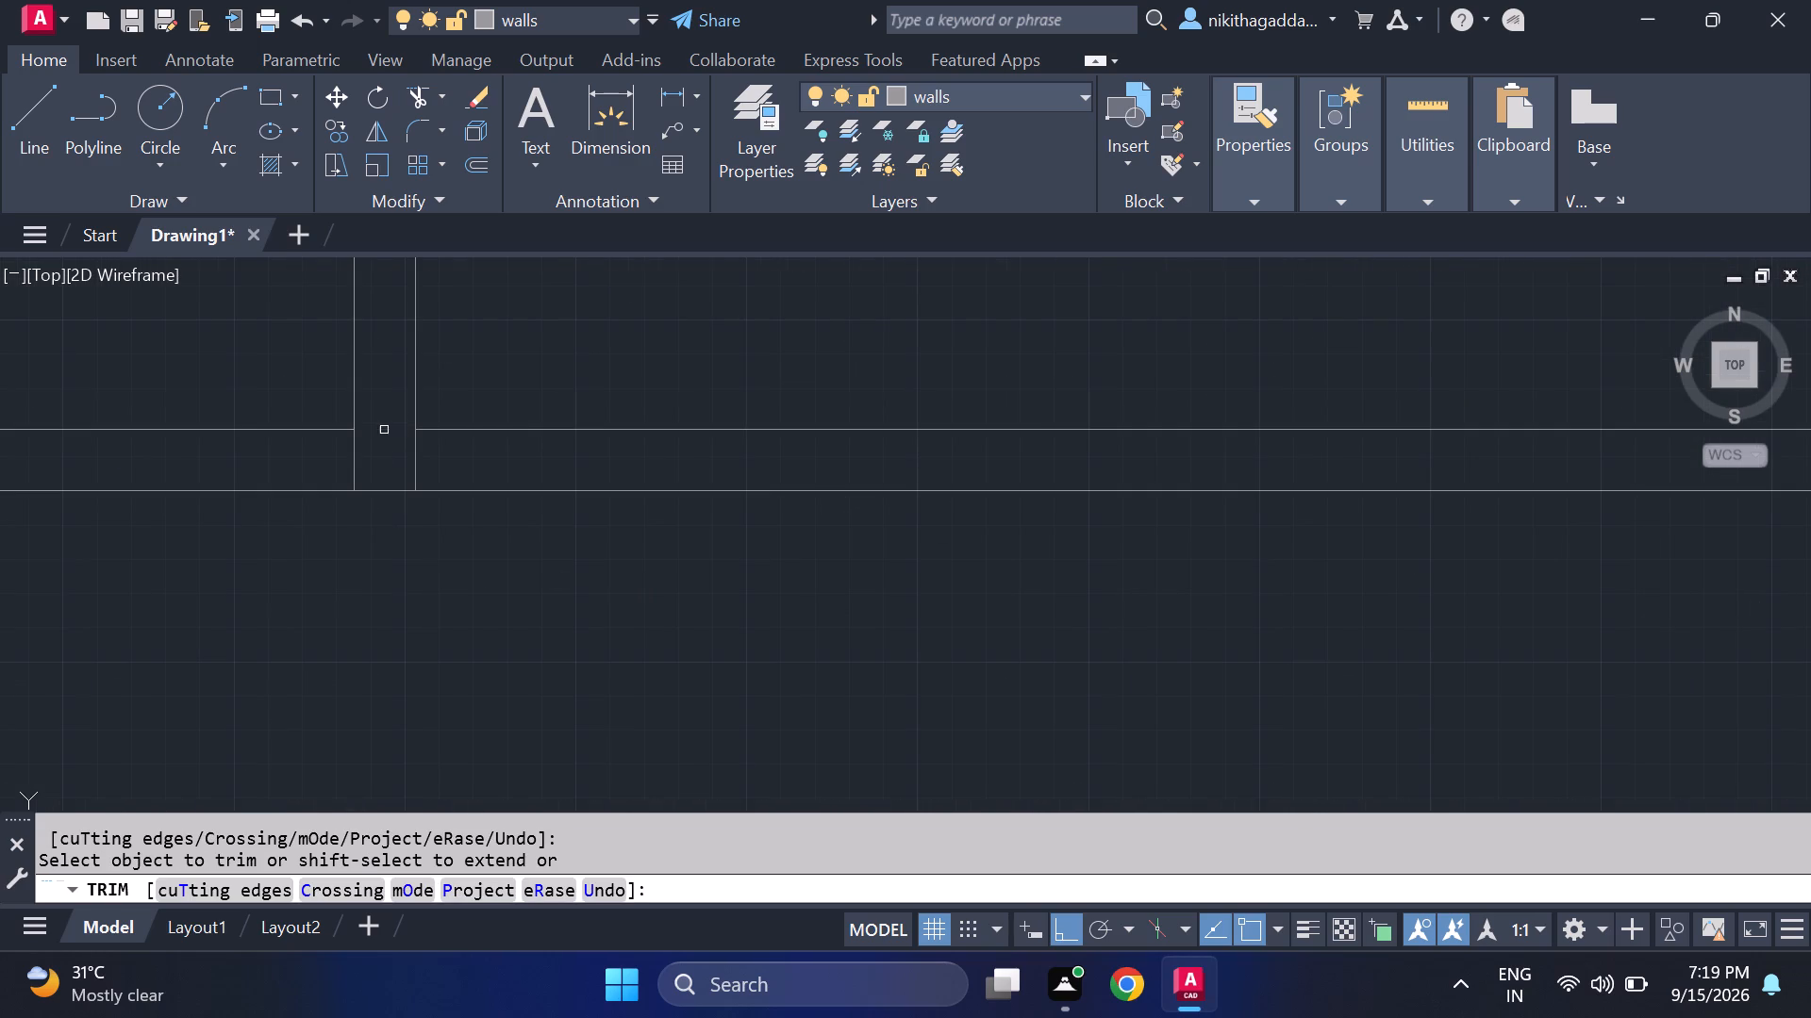
pyautogui.click(354, 461)
pyautogui.click(415, 459)
pyautogui.scroll(-5, 734, 538)
pyautogui.scroll(4, 982, 556)
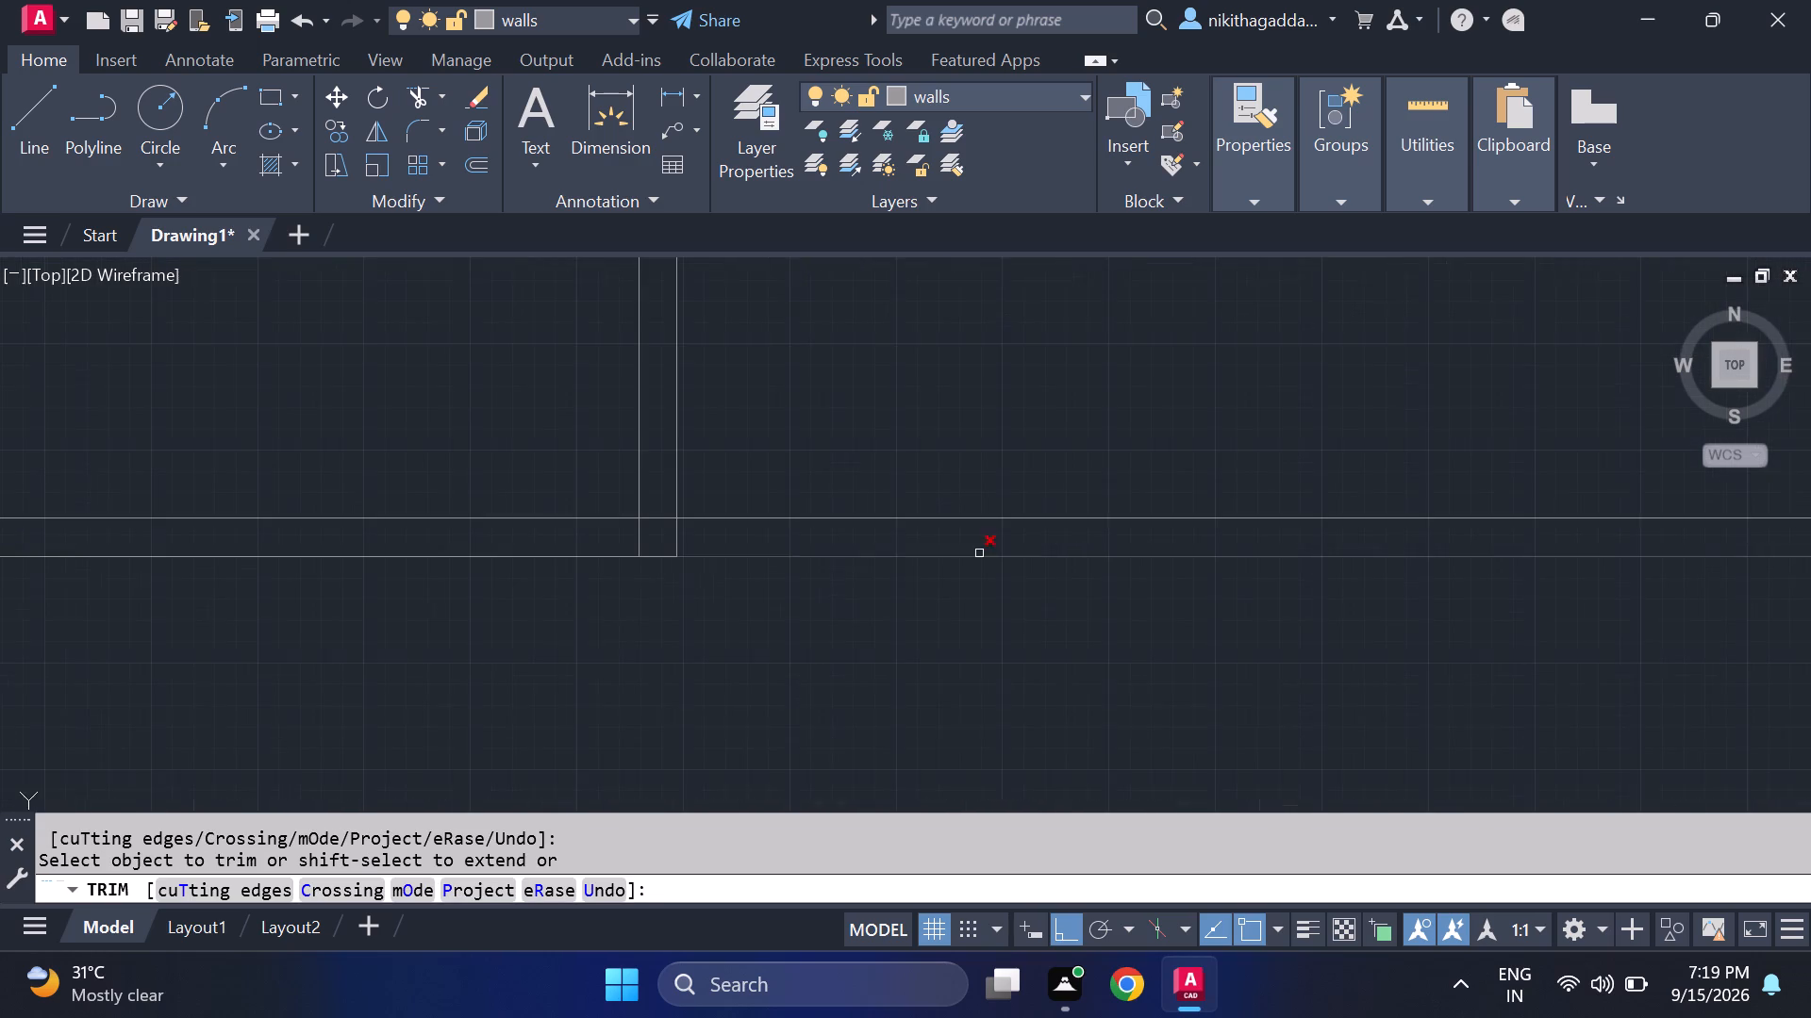
pyautogui.scroll(3, 659, 567)
pyautogui.moveTo(791, 460); pyautogui.dragTo(462, 493)
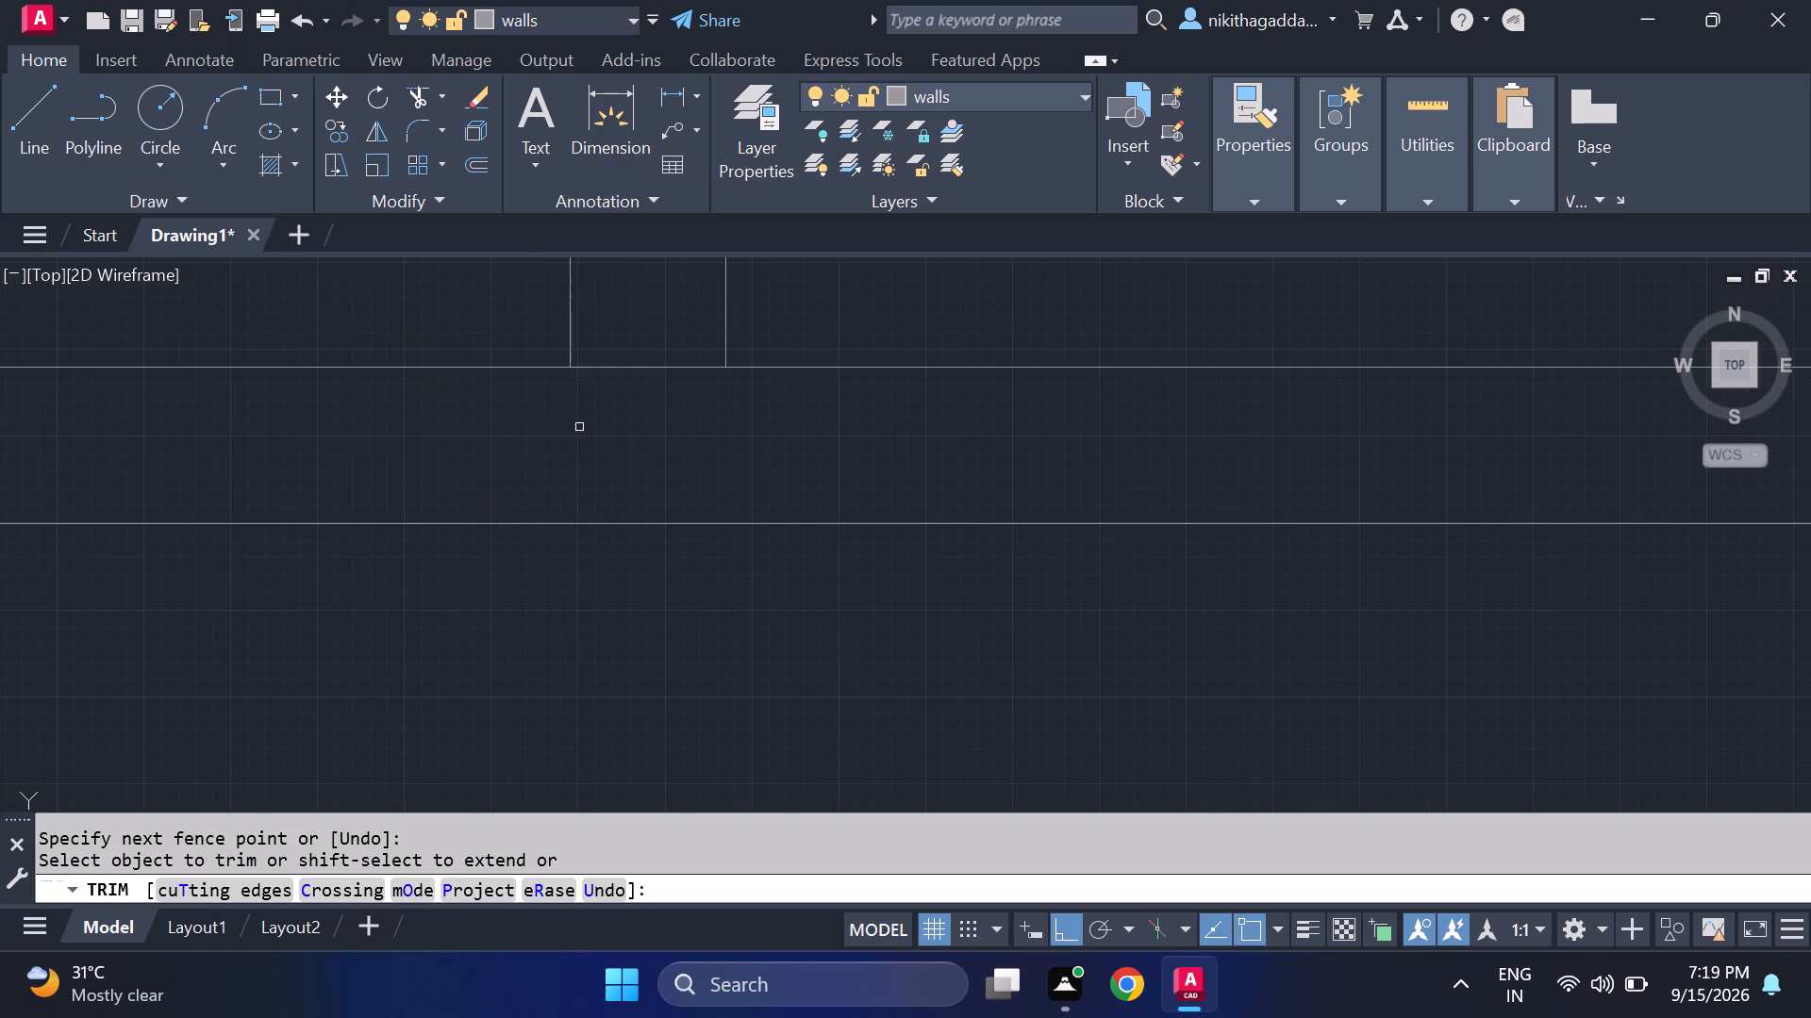
pyautogui.click(648, 369)
pyautogui.scroll(-5, 679, 580)
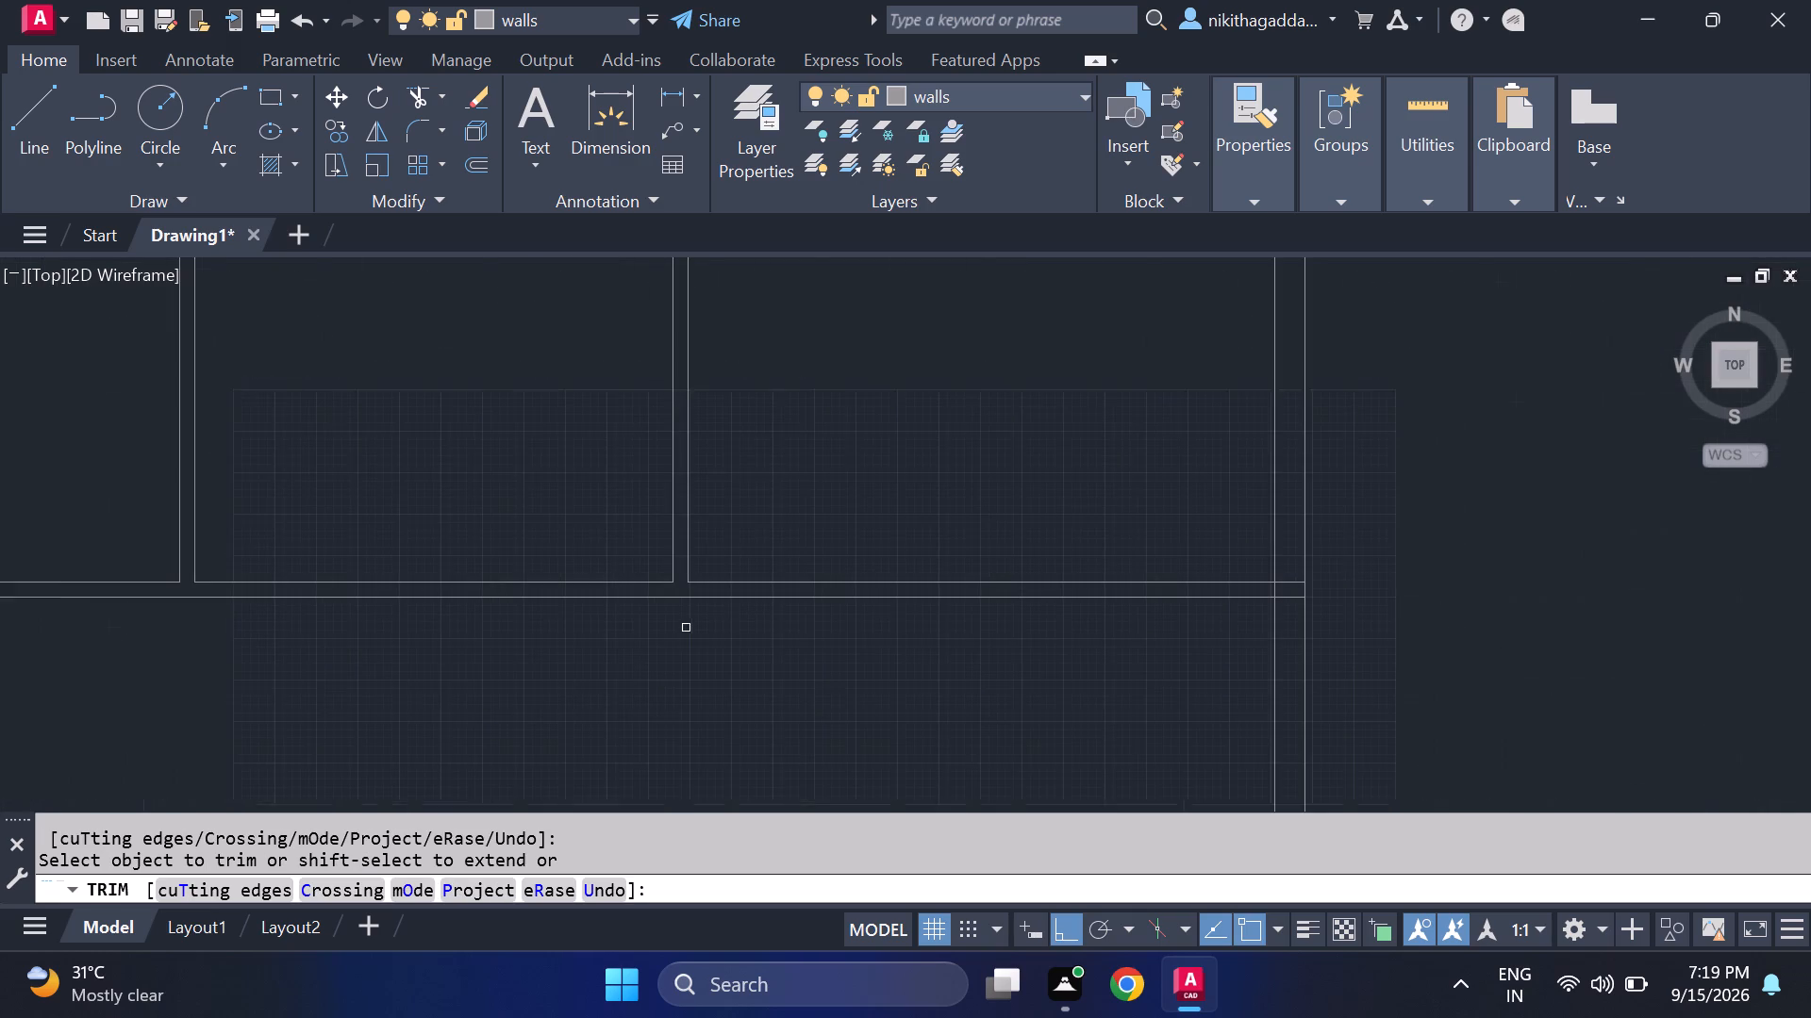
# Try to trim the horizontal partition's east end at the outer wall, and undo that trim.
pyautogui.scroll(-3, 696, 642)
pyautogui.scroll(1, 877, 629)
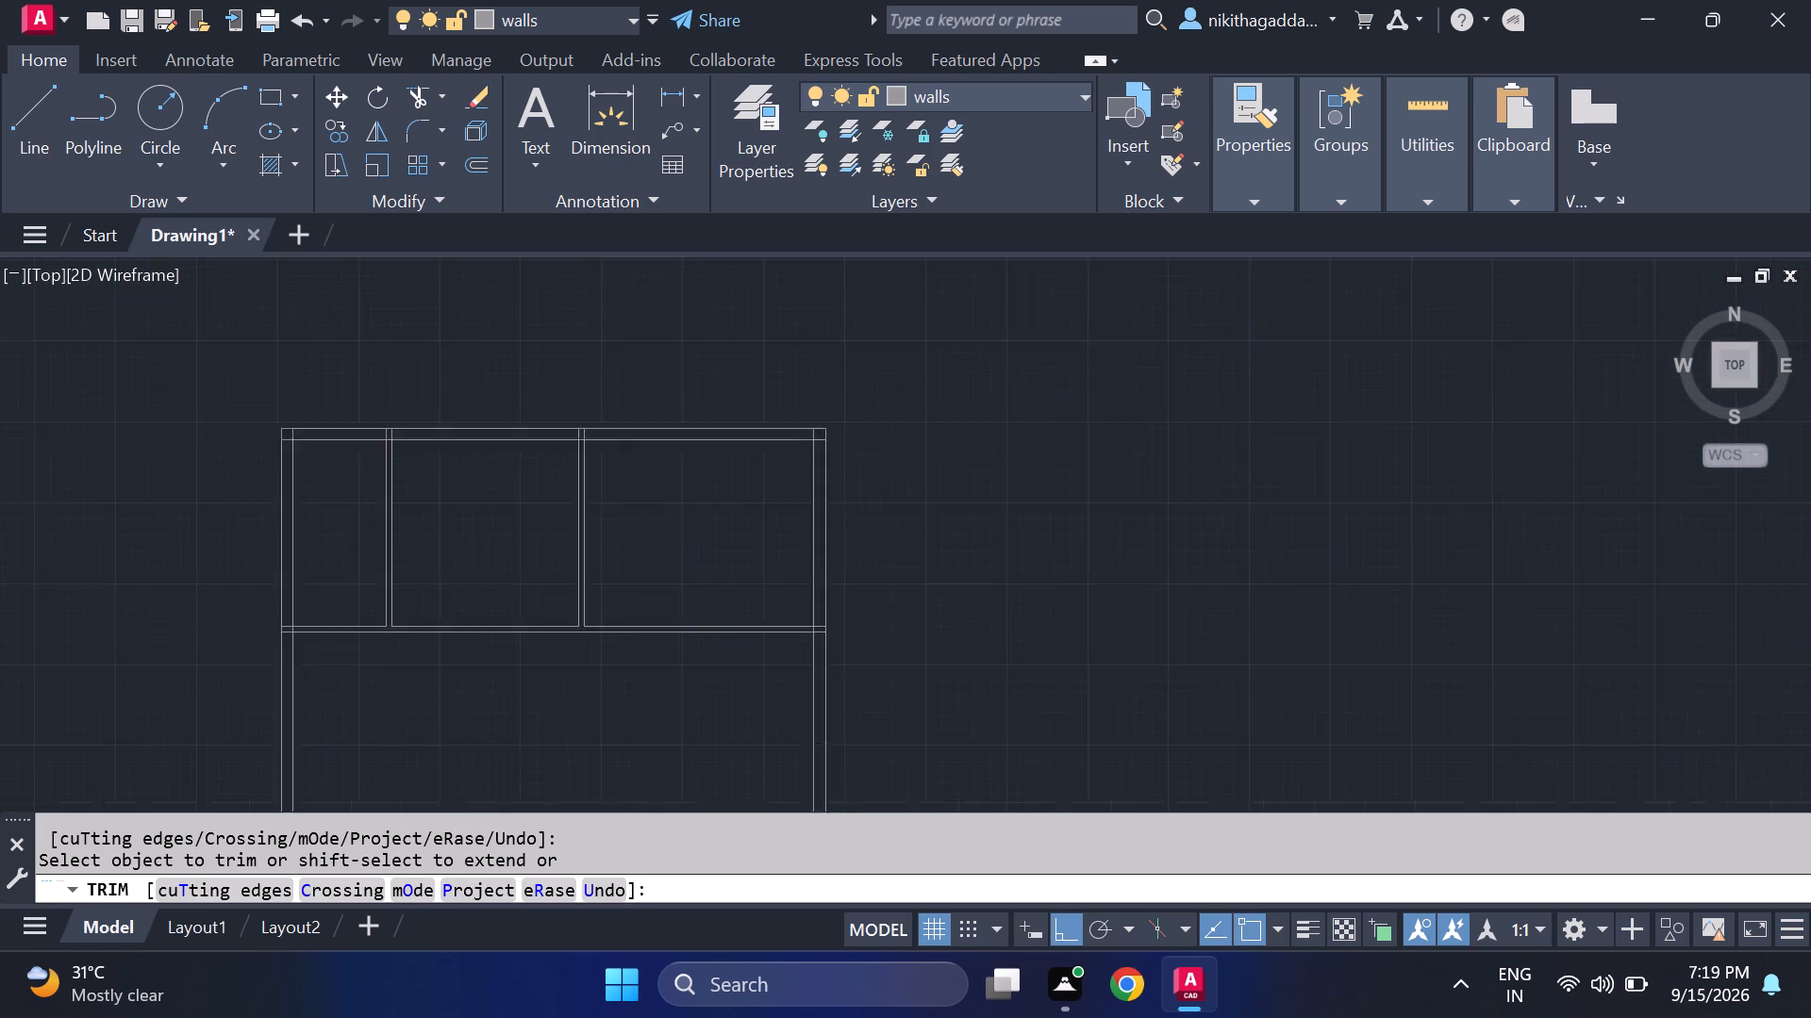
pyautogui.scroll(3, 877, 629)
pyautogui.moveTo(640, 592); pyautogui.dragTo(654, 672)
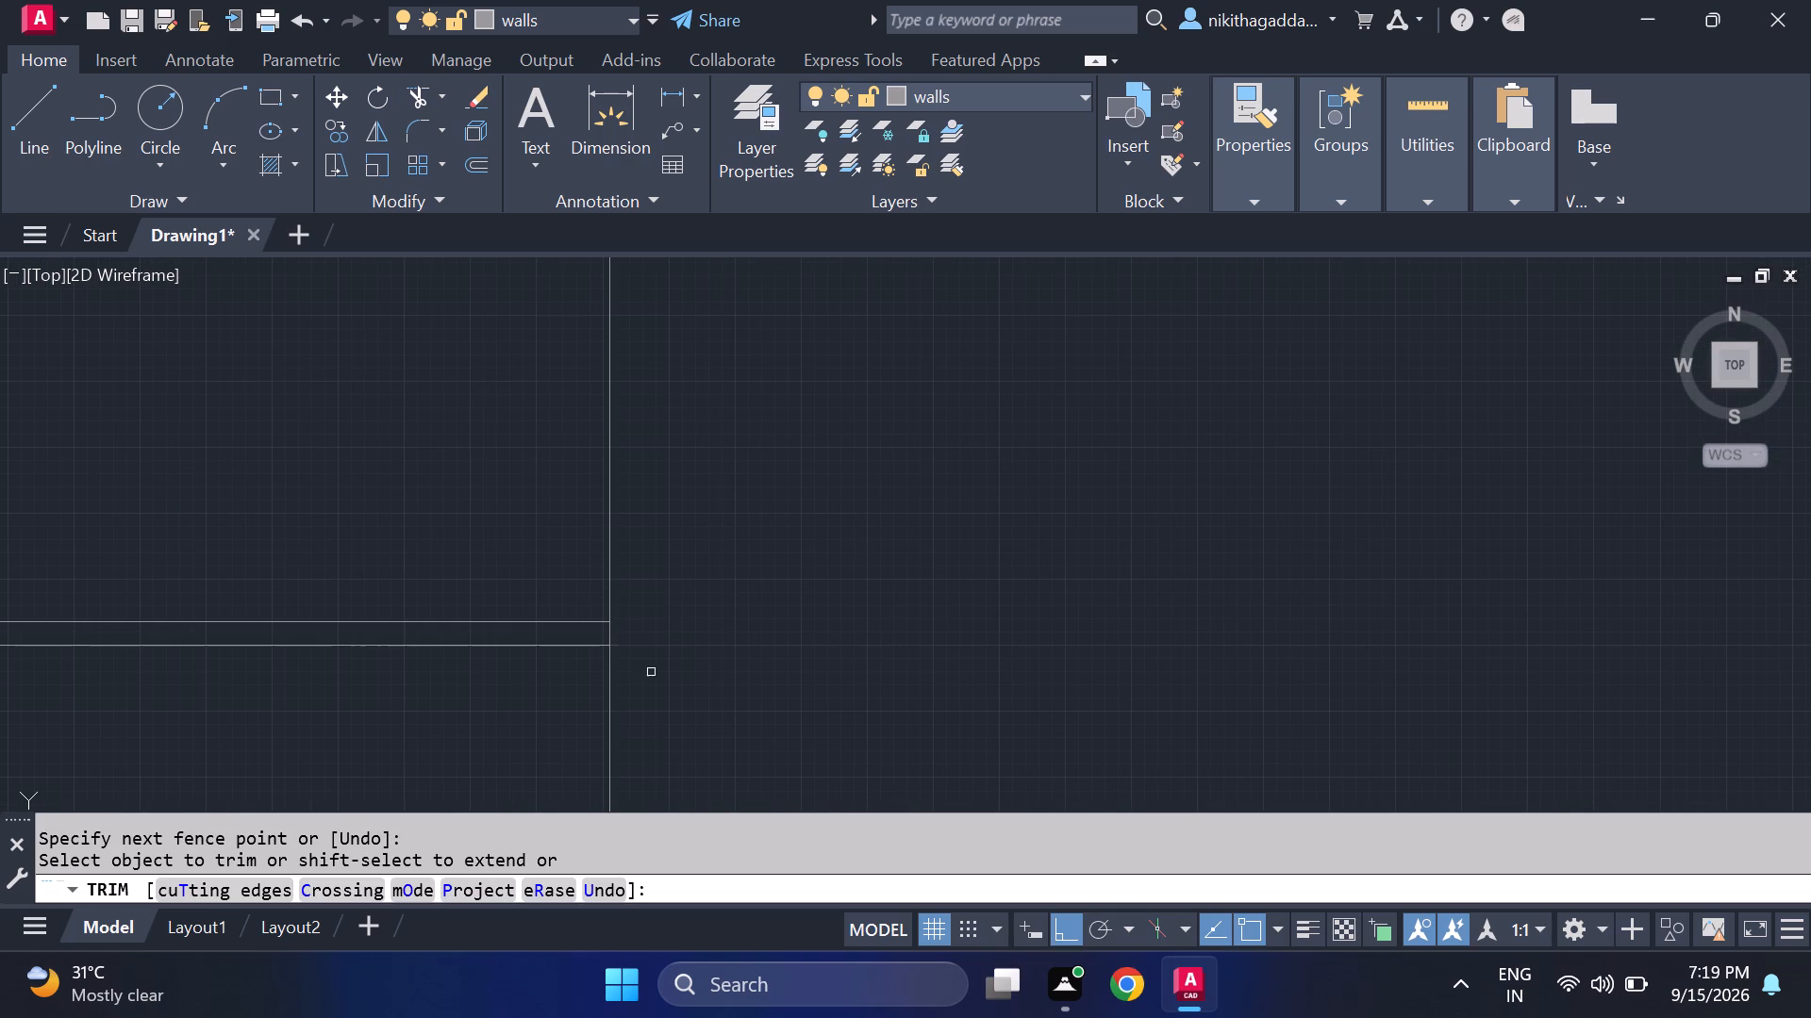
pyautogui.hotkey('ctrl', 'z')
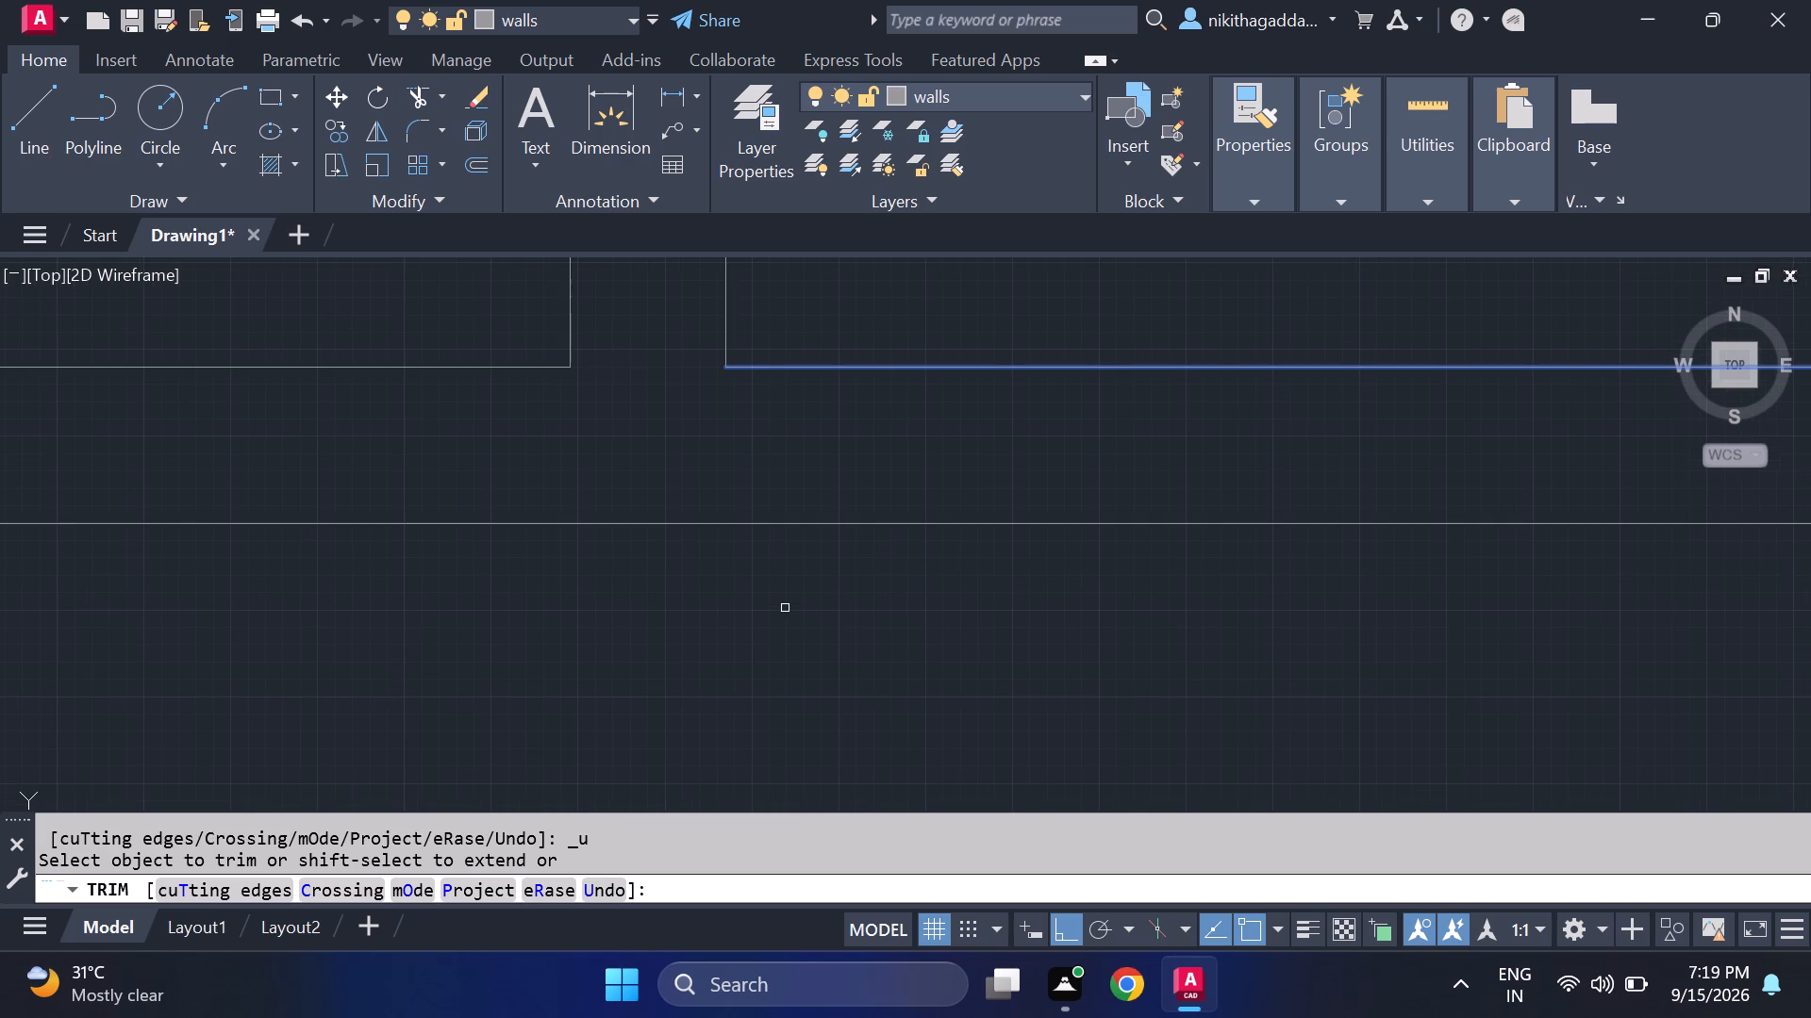
# Trim the horizontal partition's ends back to the inner faces of the east and west outer walls.
pyautogui.scroll(-5, 809, 596)
pyautogui.scroll(3, 1433, 580)
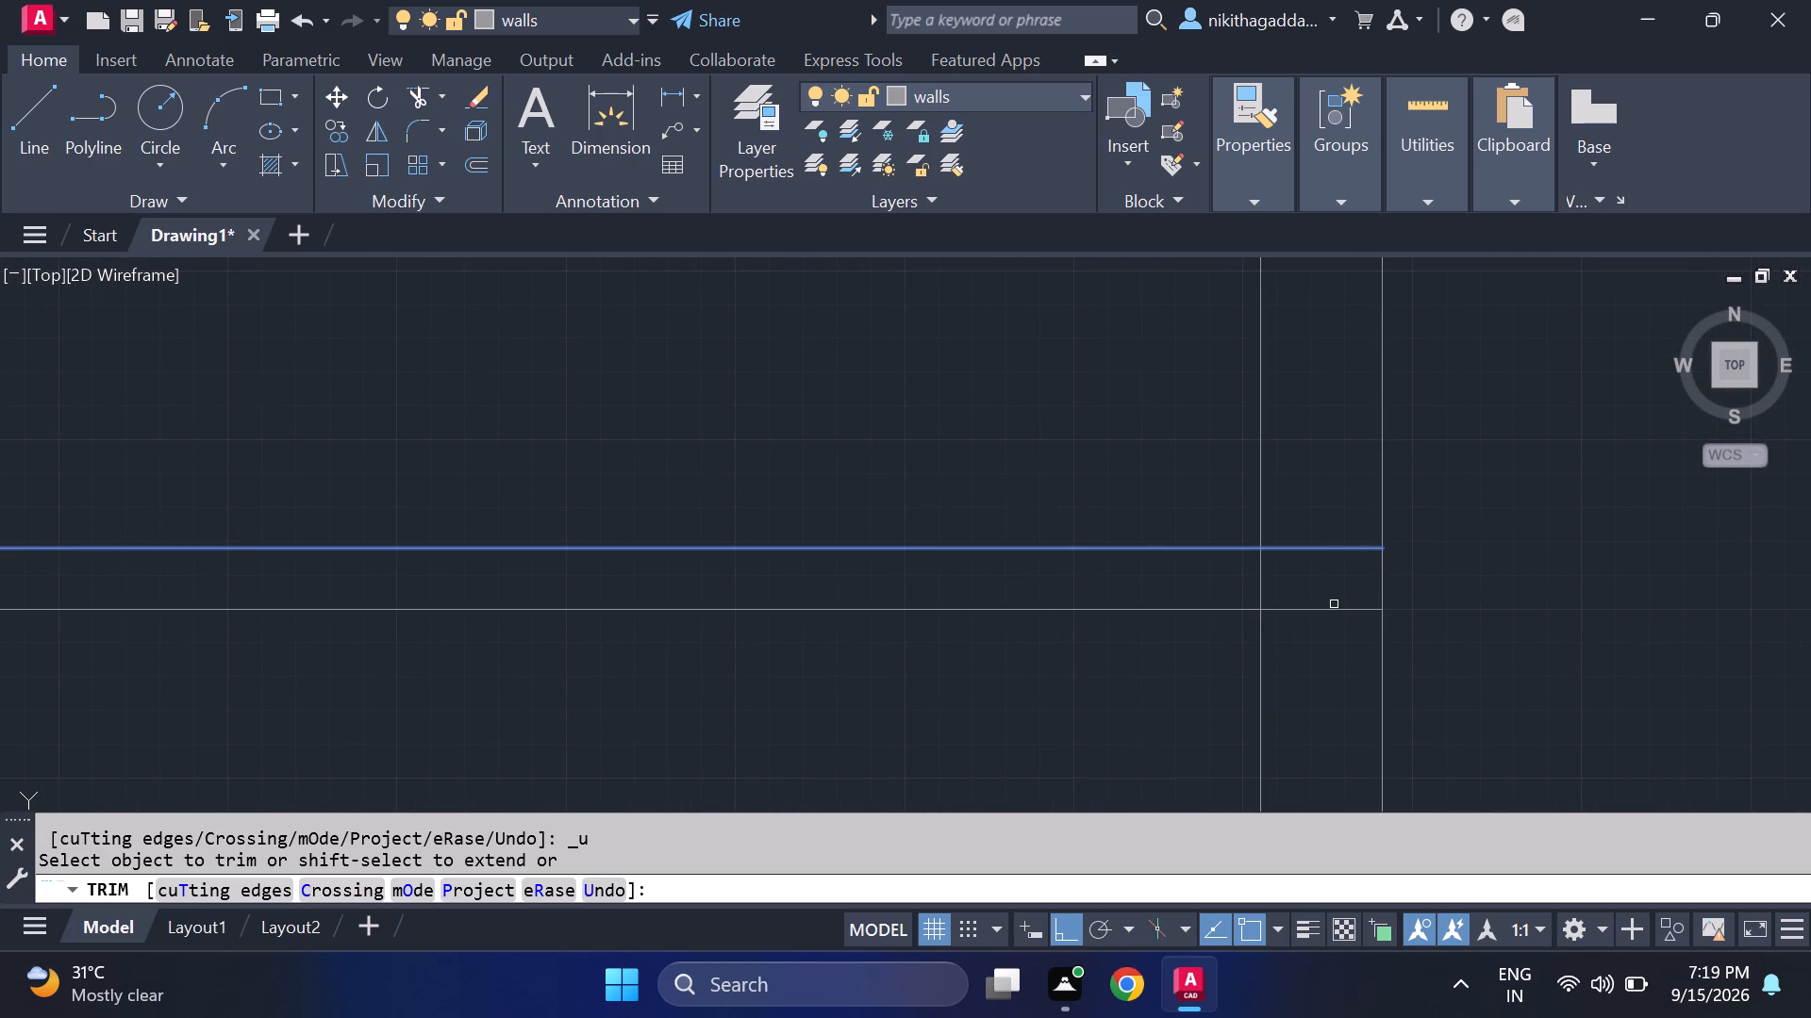
pyautogui.moveTo(1302, 531); pyautogui.dragTo(1303, 672)
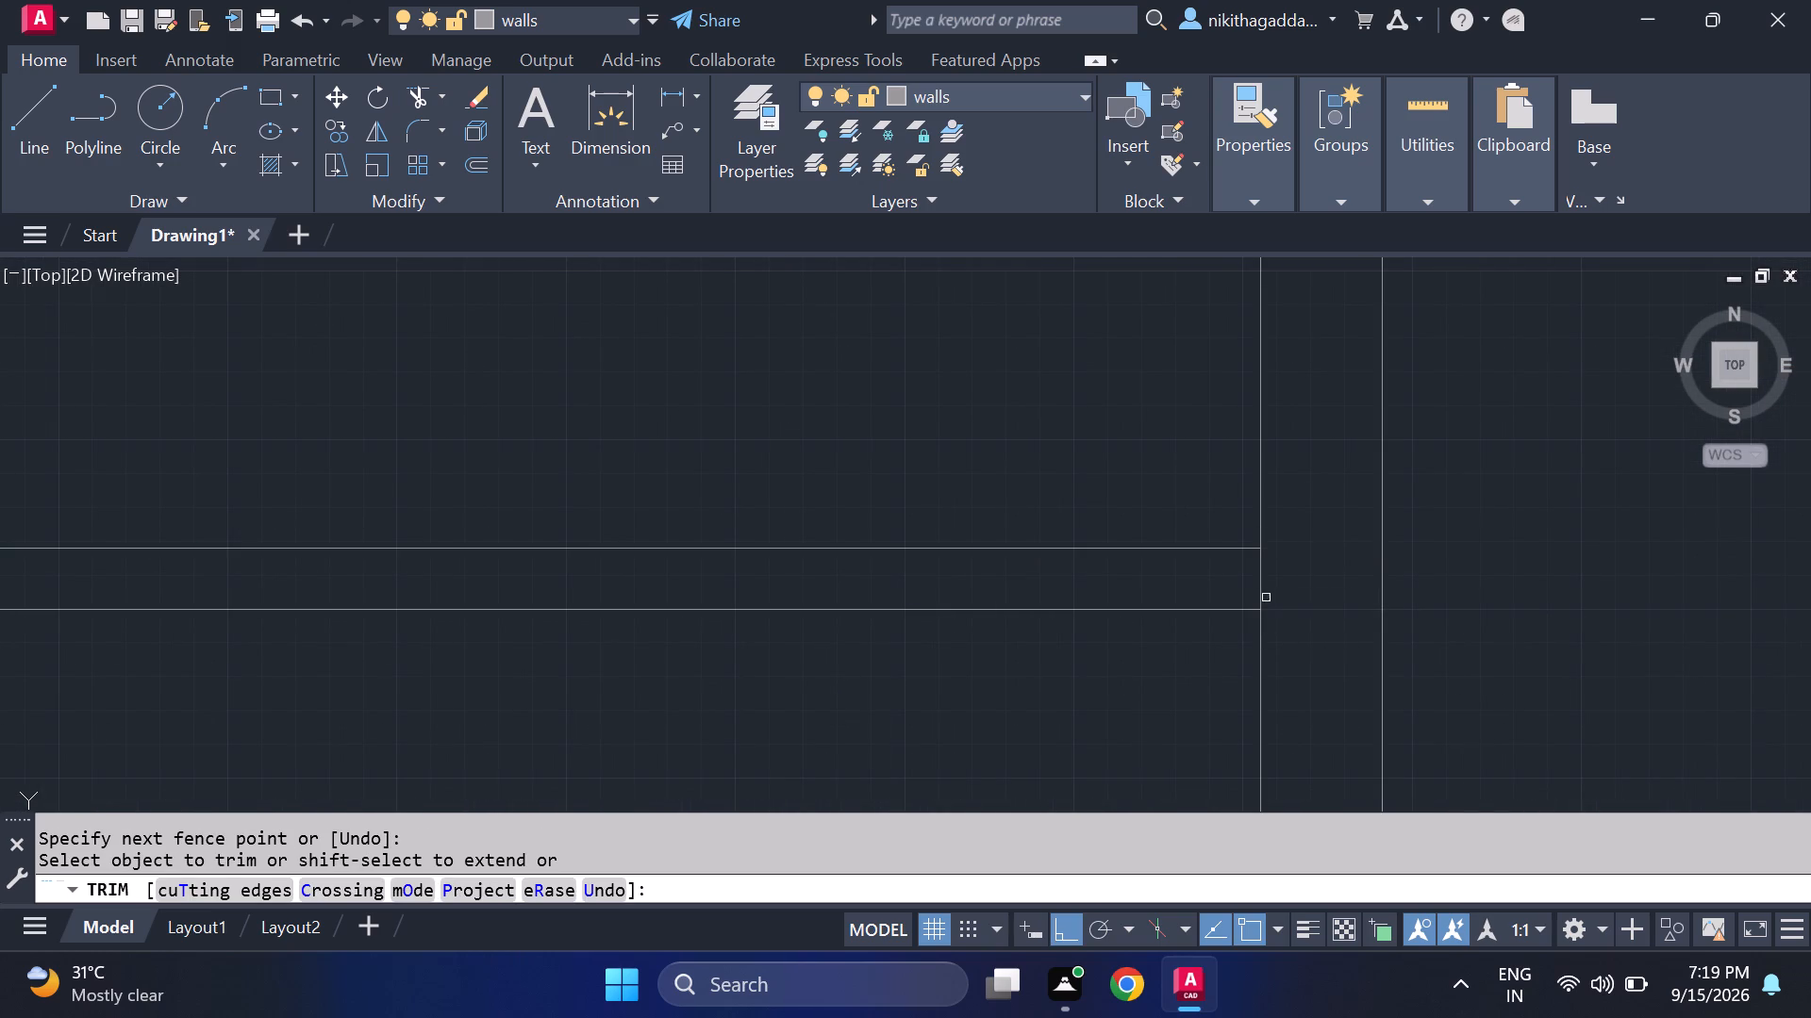
pyautogui.scroll(-6, 1269, 595)
pyautogui.scroll(4, 953, 648)
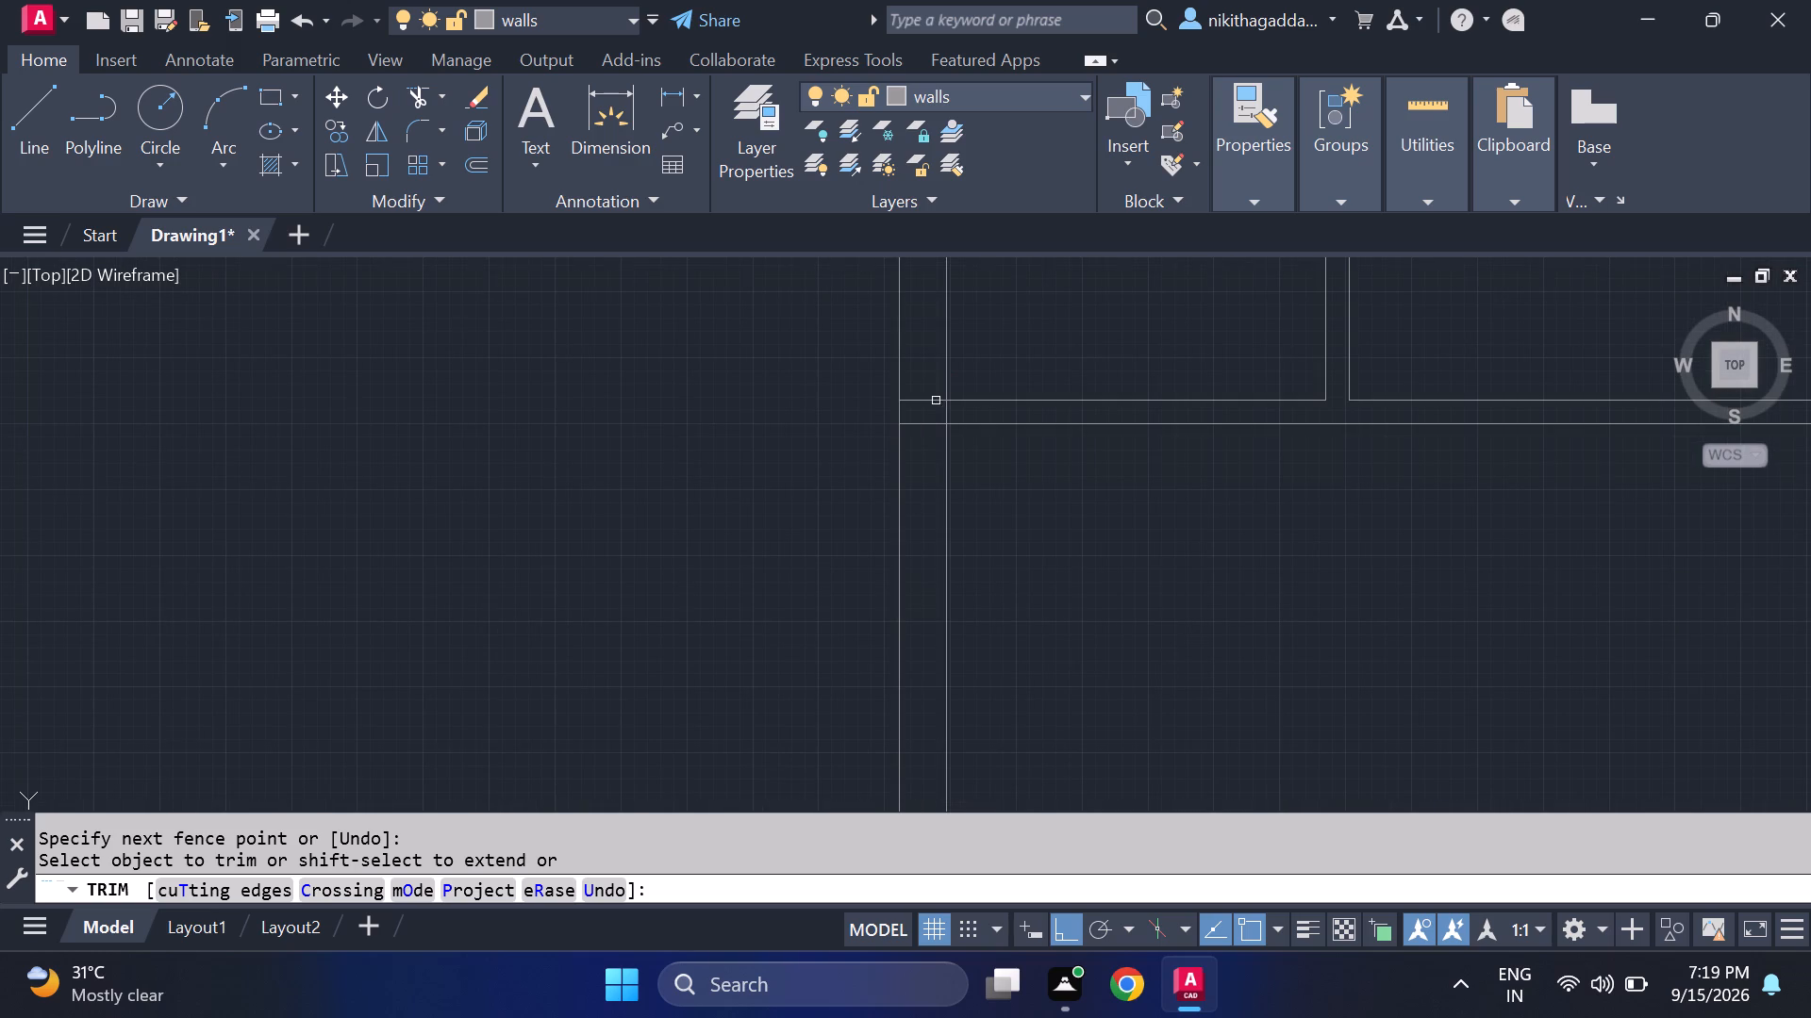
pyautogui.moveTo(936, 378); pyautogui.dragTo(927, 461)
# Trim the overlapping inner wall lines at the northwest corner of the outer walls.
pyautogui.scroll(-3, 1073, 525)
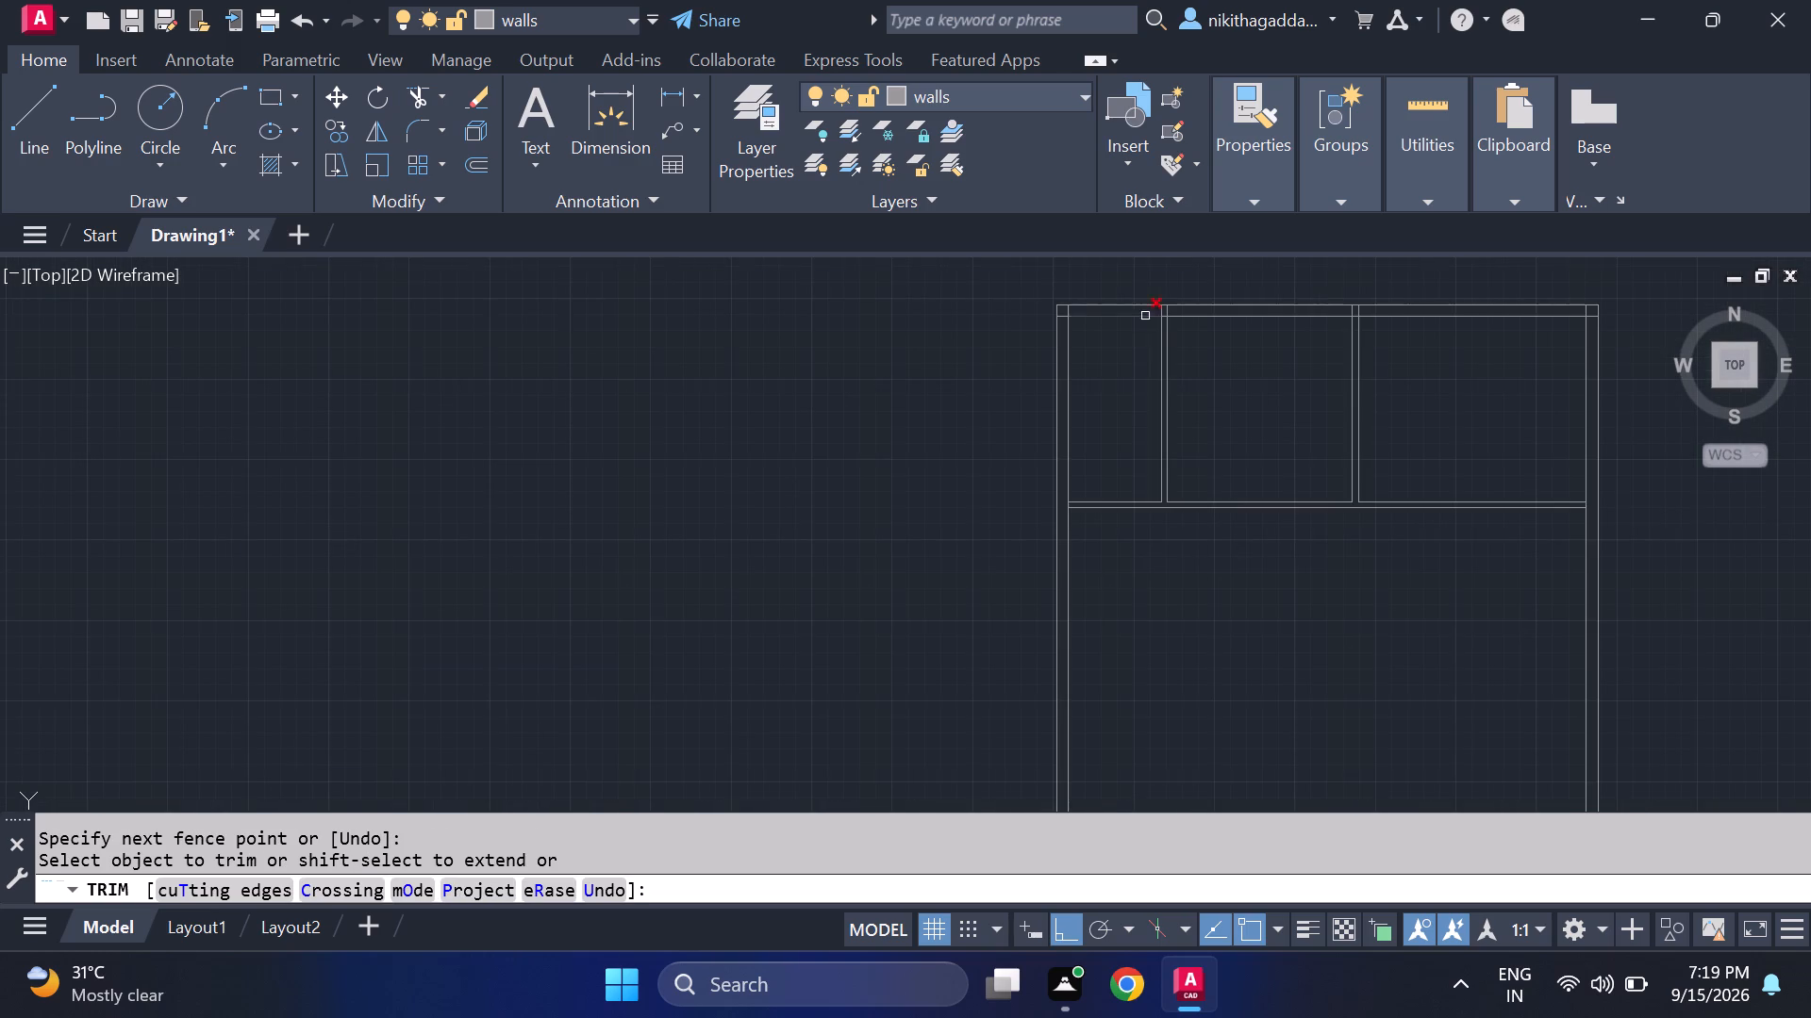
pyautogui.scroll(5, 1095, 296)
pyautogui.moveTo(1059, 326); pyautogui.dragTo(875, 444)
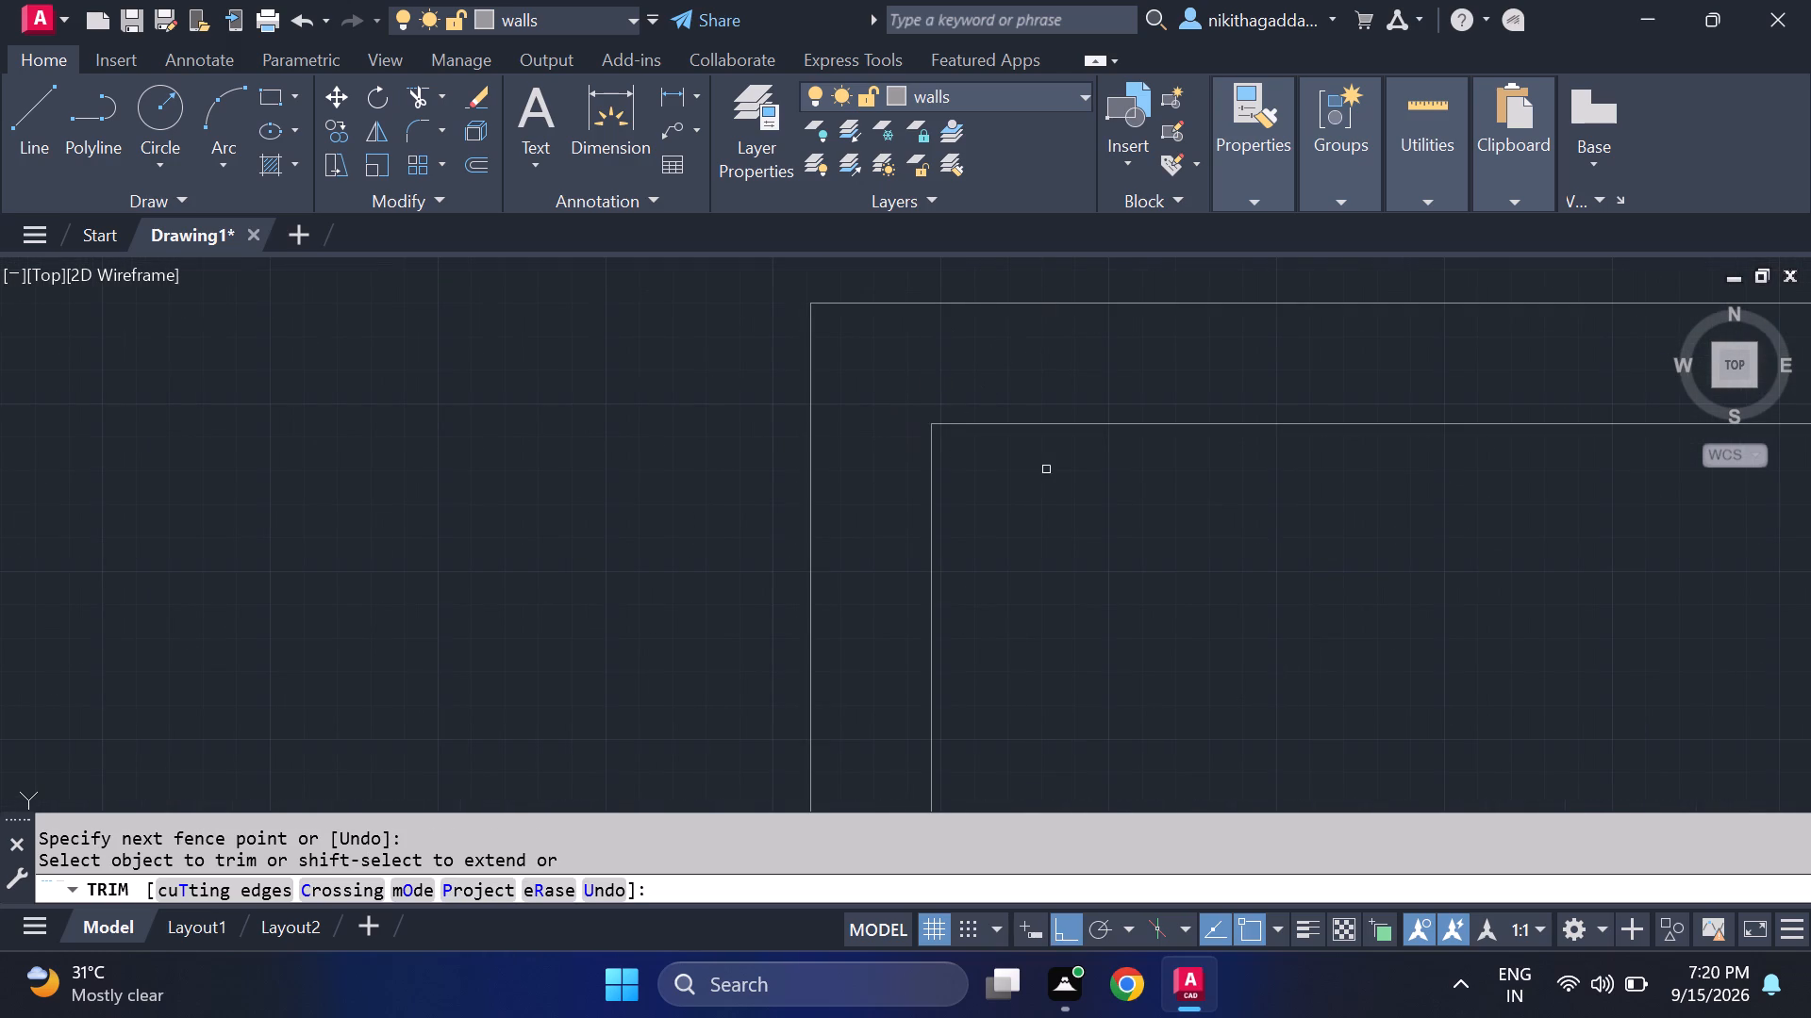
# Trim the overlapping line segments where the two vertical partitions meet the top outer wall, leaving open T-junctions.
pyautogui.scroll(-4, 1214, 510)
pyautogui.moveTo(1340, 571); pyautogui.dragTo(1254, 595, button='middle')
pyautogui.scroll(-1, 1340, 571)
pyautogui.scroll(2, 1242, 560)
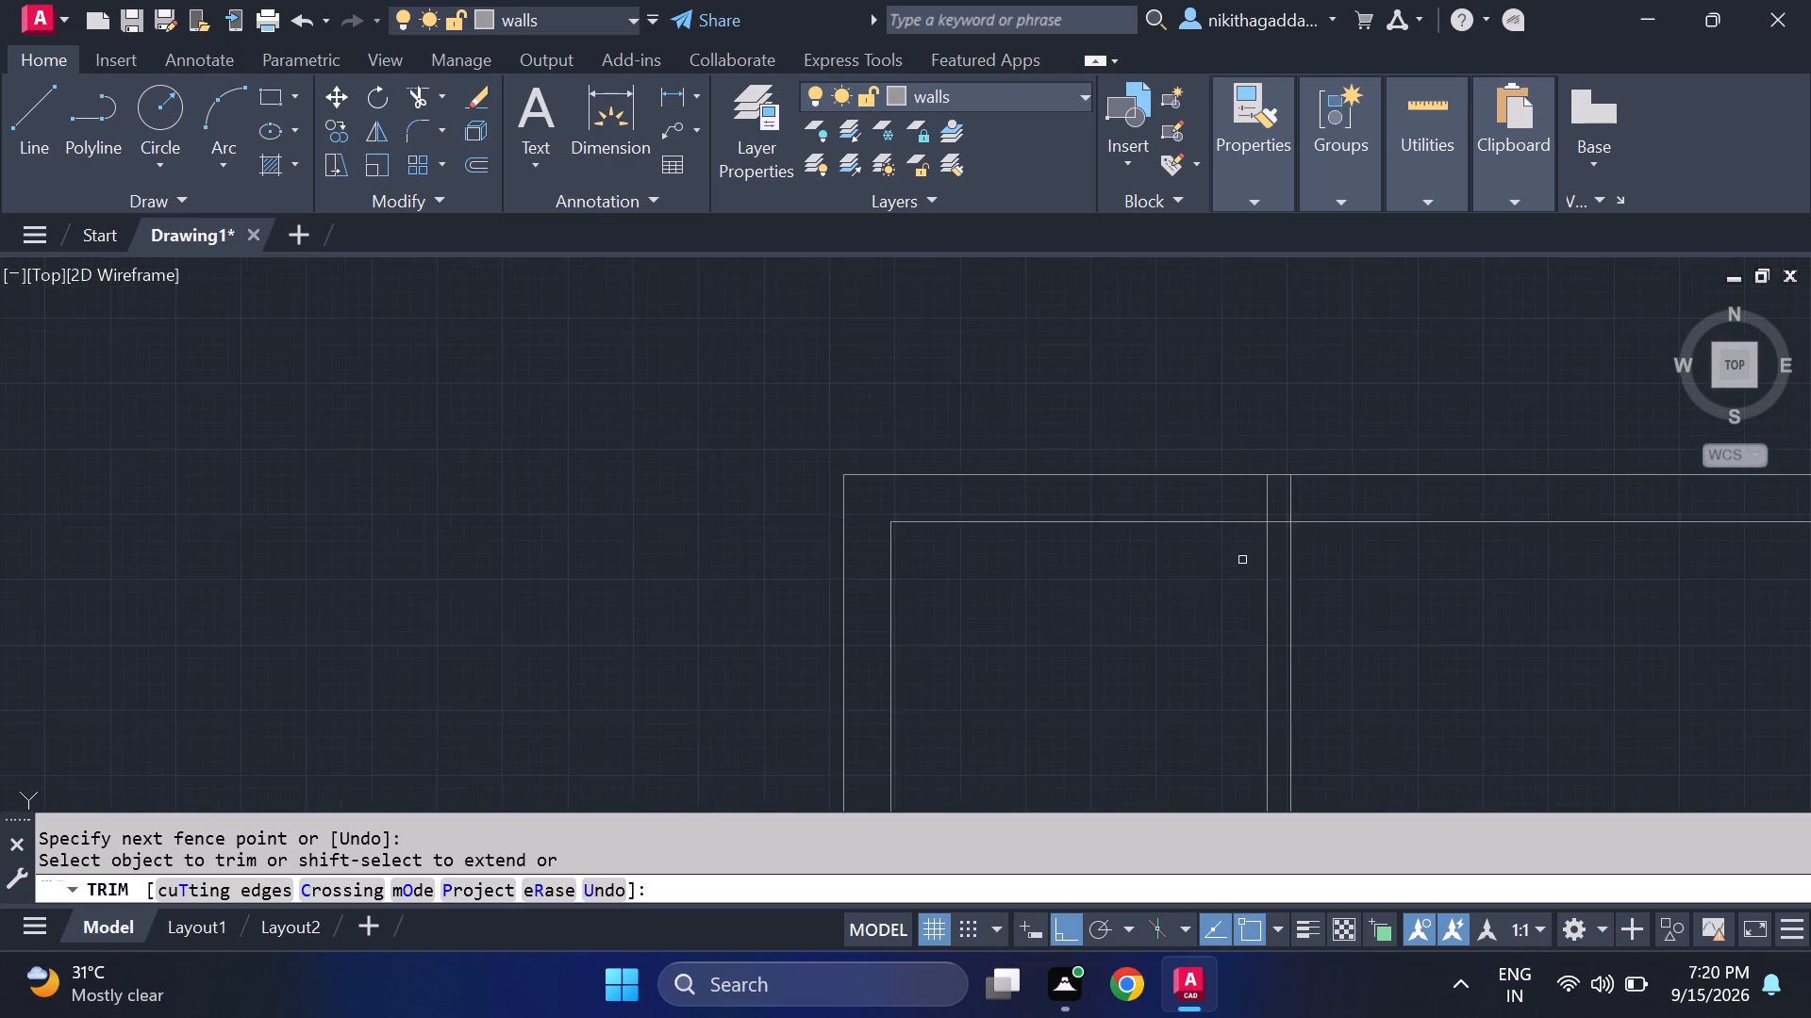
pyautogui.scroll(2, 1242, 560)
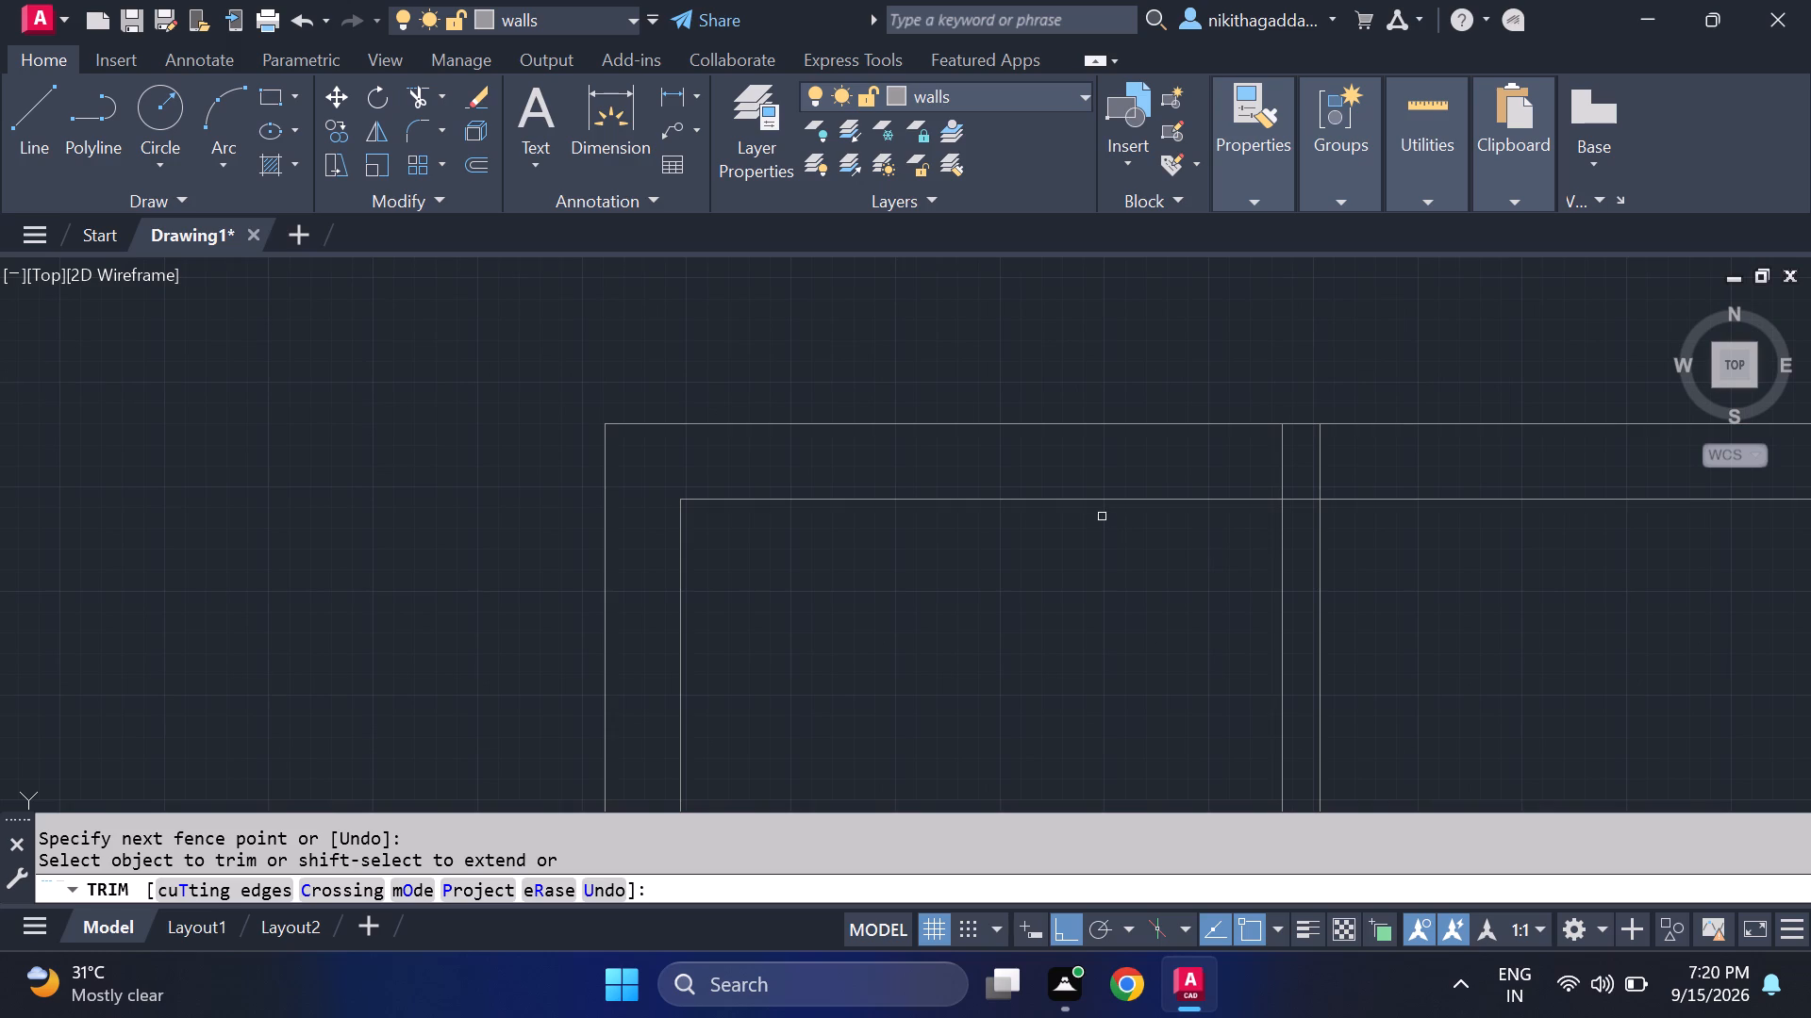
pyautogui.moveTo(1350, 449); pyautogui.dragTo(1184, 481)
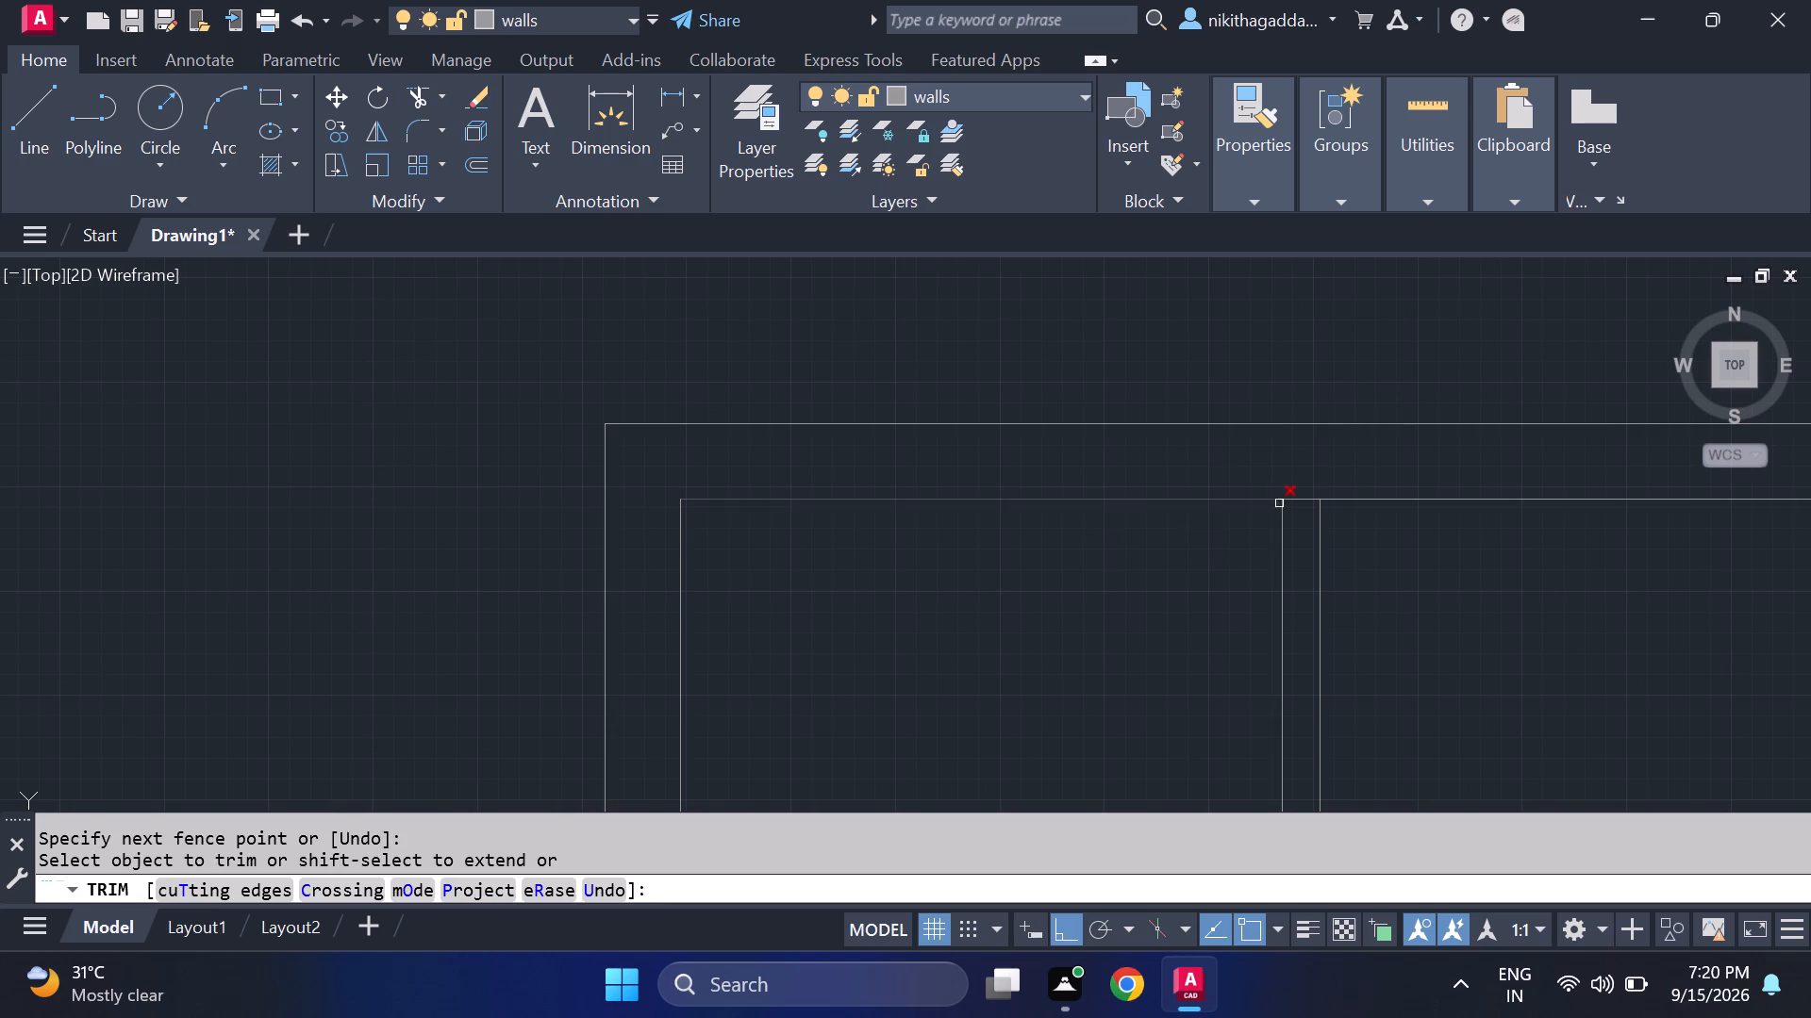
pyautogui.click(1297, 503)
pyautogui.scroll(-4, 1477, 521)
pyautogui.moveTo(1516, 583); pyautogui.dragTo(1132, 621, button='middle')
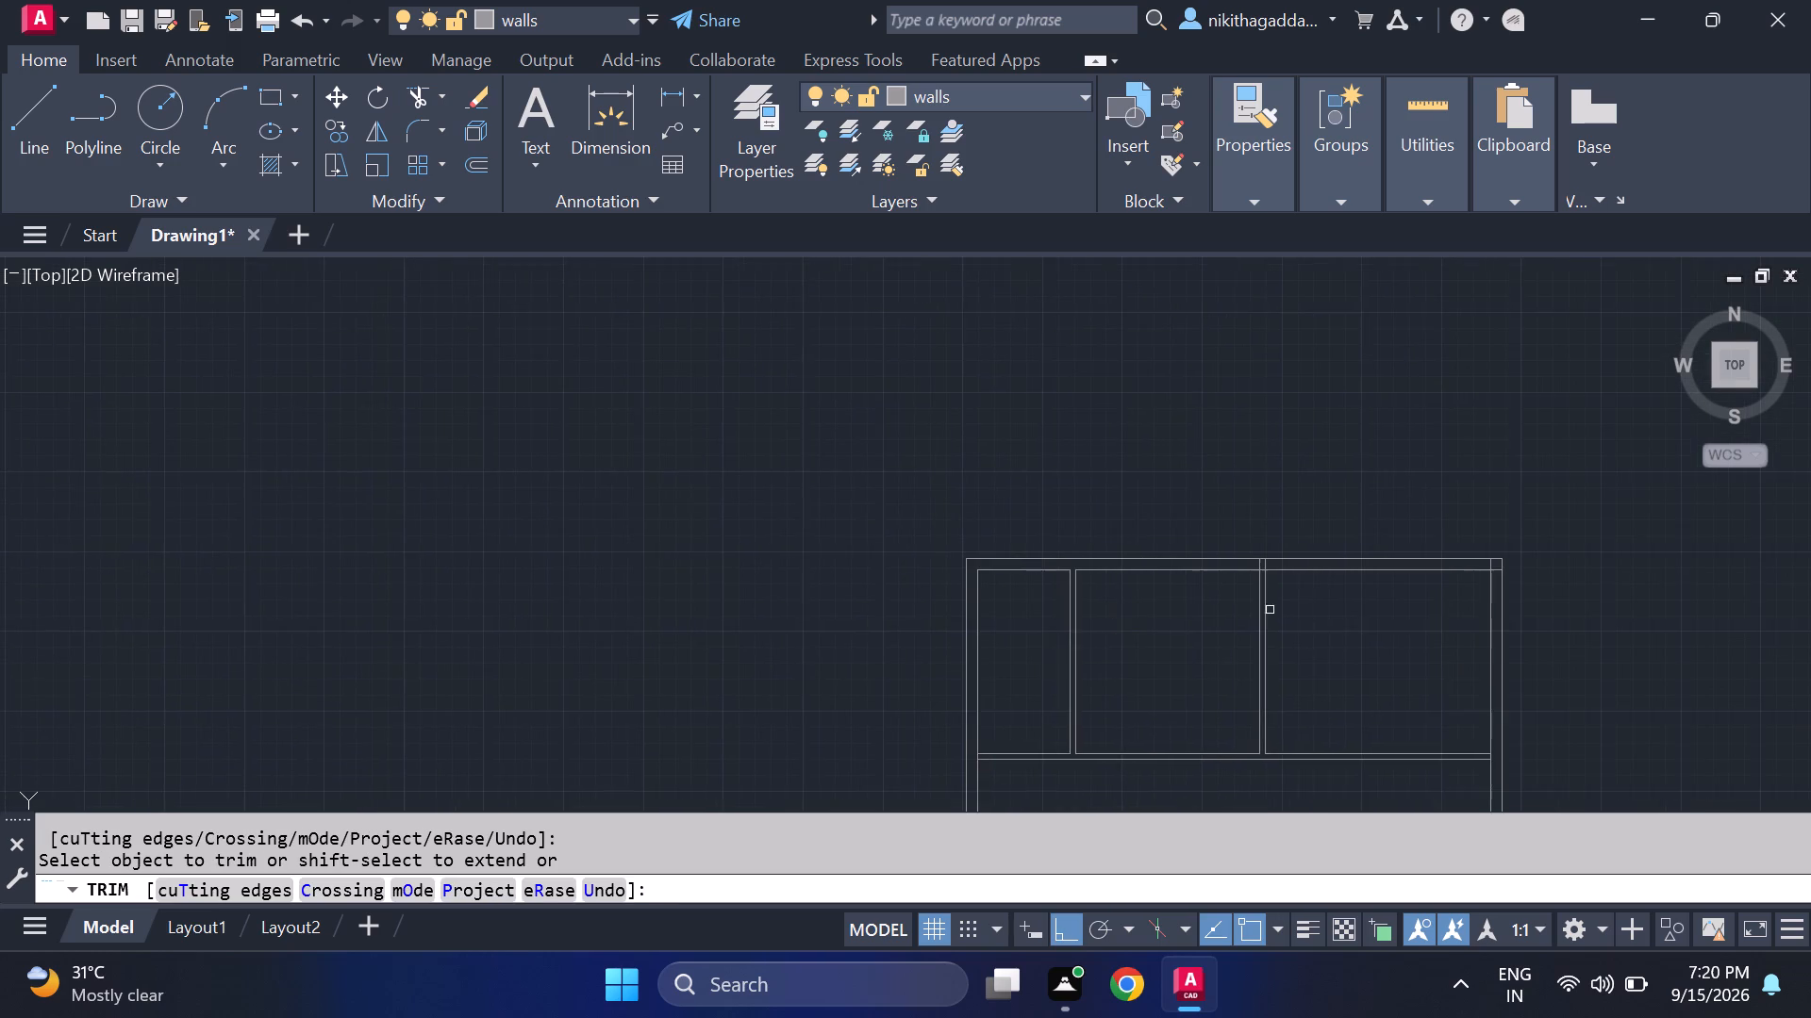
pyautogui.scroll(4, 1292, 579)
pyautogui.moveTo(1180, 490); pyautogui.dragTo(979, 501)
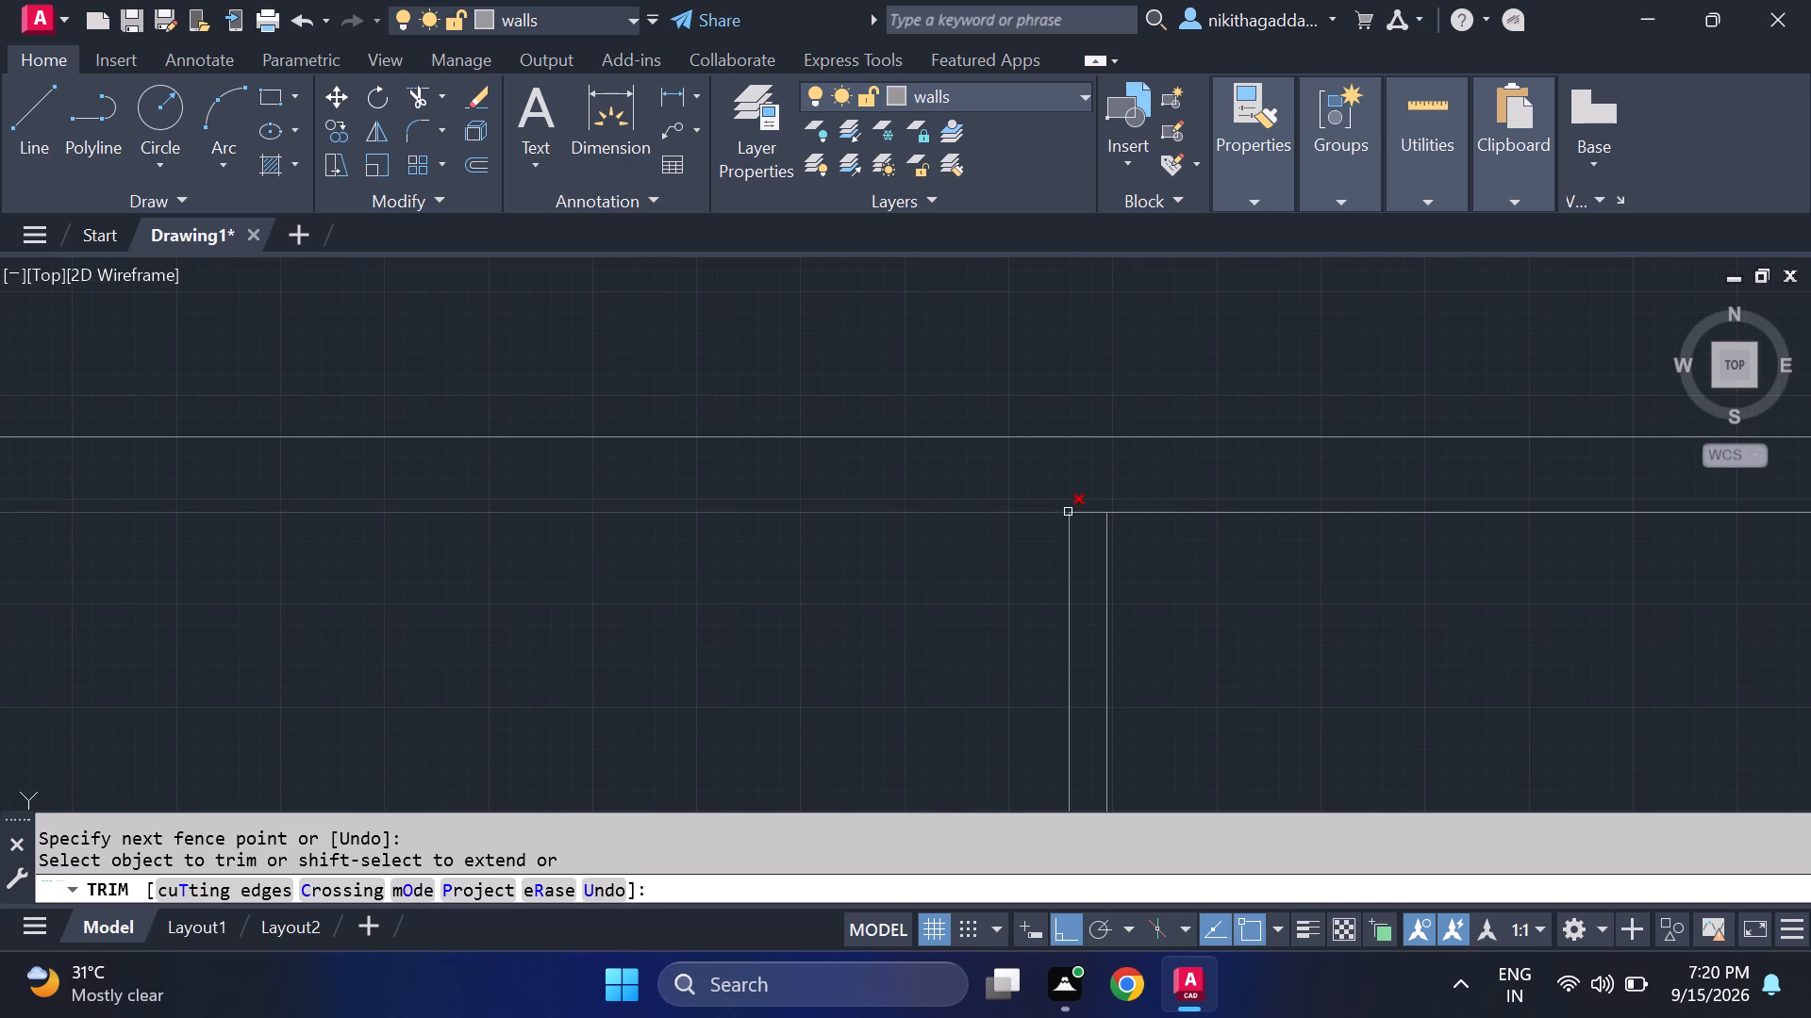
pyautogui.click(1082, 514)
# Trim the overlapping inner wall lines at the northeast corner of the outer walls and finish trimming.
pyautogui.scroll(-4, 1271, 576)
pyautogui.moveTo(1292, 582); pyautogui.dragTo(1223, 582, button='middle')
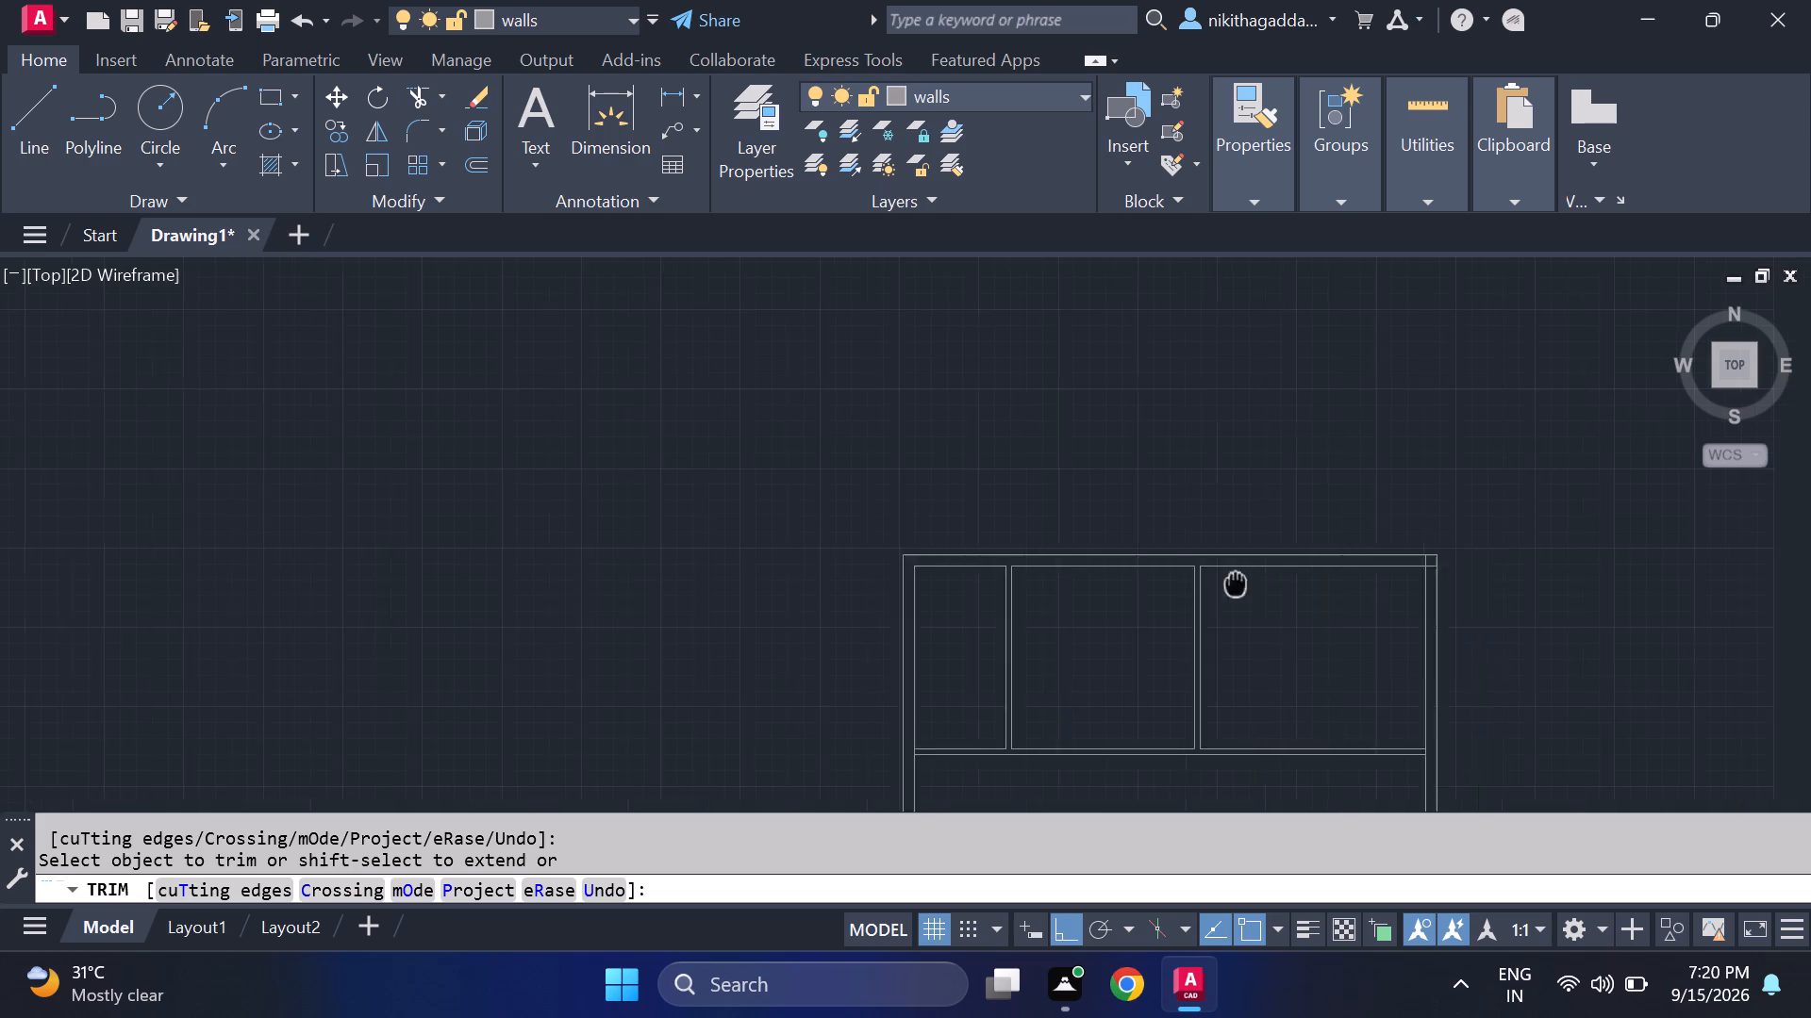
pyautogui.moveTo(1223, 582); pyautogui.dragTo(1095, 585, button='middle')
pyautogui.scroll(4, 1290, 557)
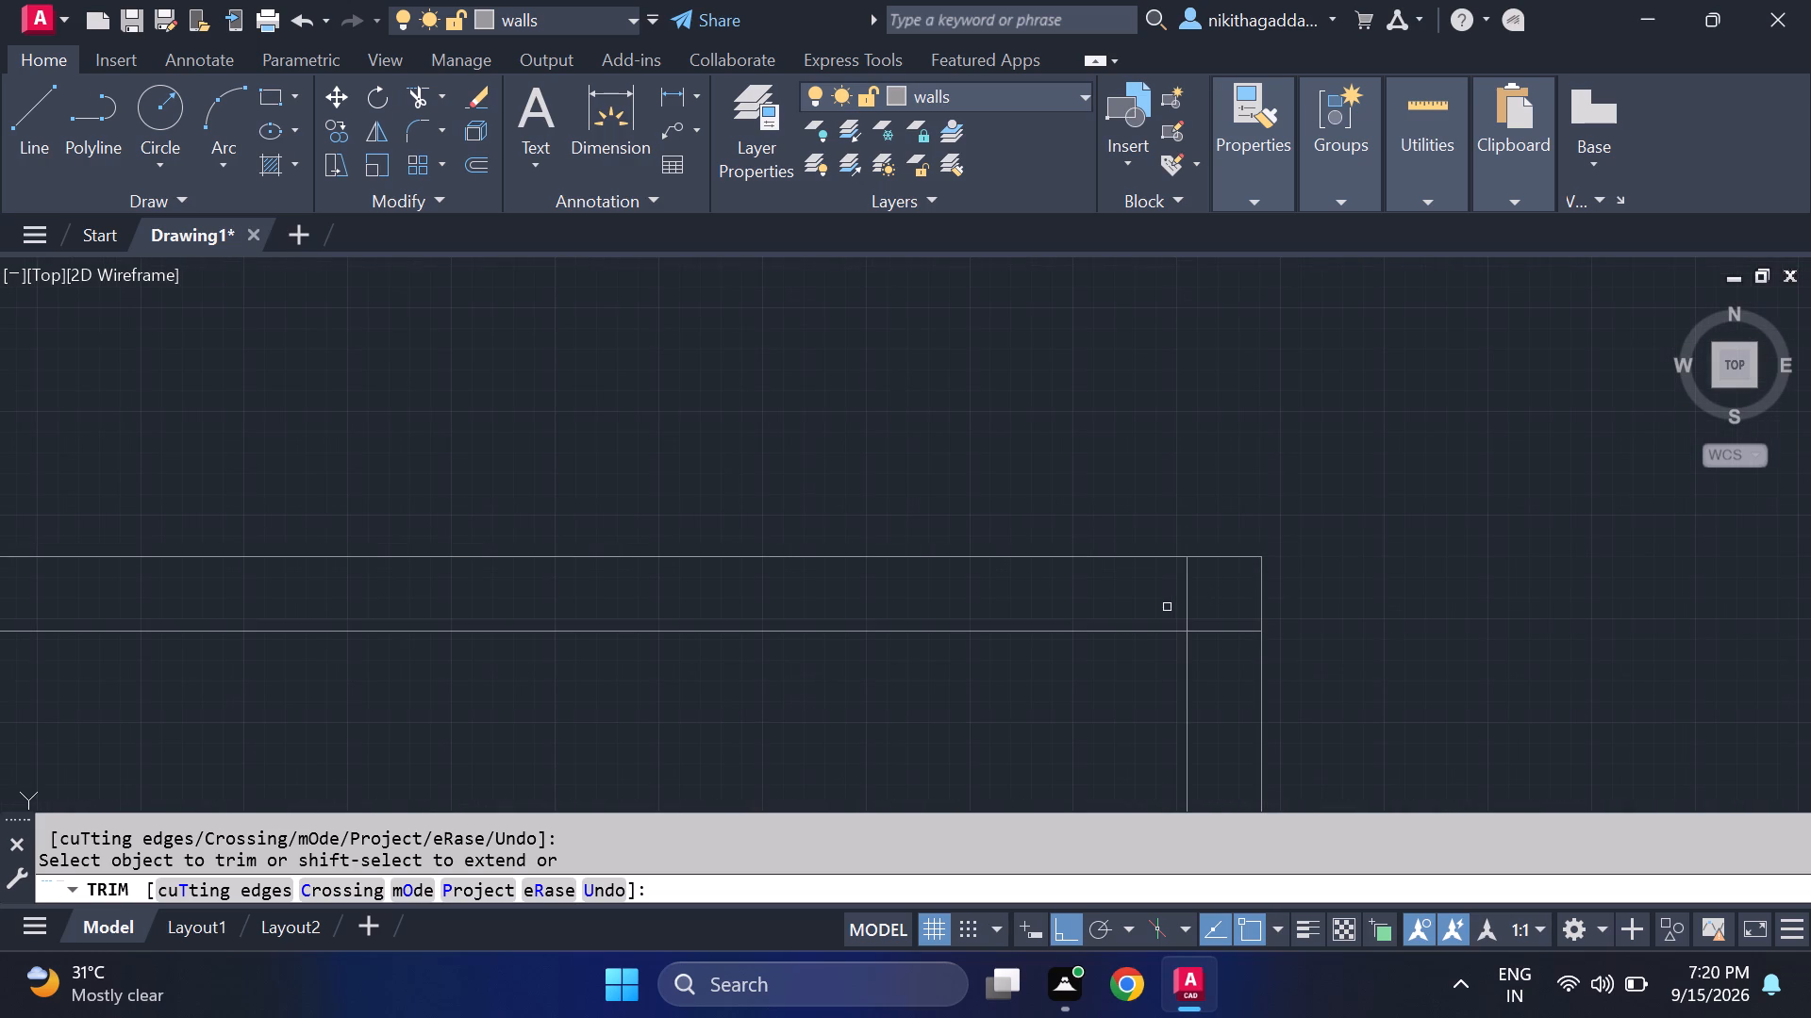
pyautogui.moveTo(1171, 599); pyautogui.dragTo(1241, 666)
pyautogui.scroll(-5, 1236, 652)
pyautogui.moveTo(1173, 710); pyautogui.dragTo(1221, 564, button='middle')
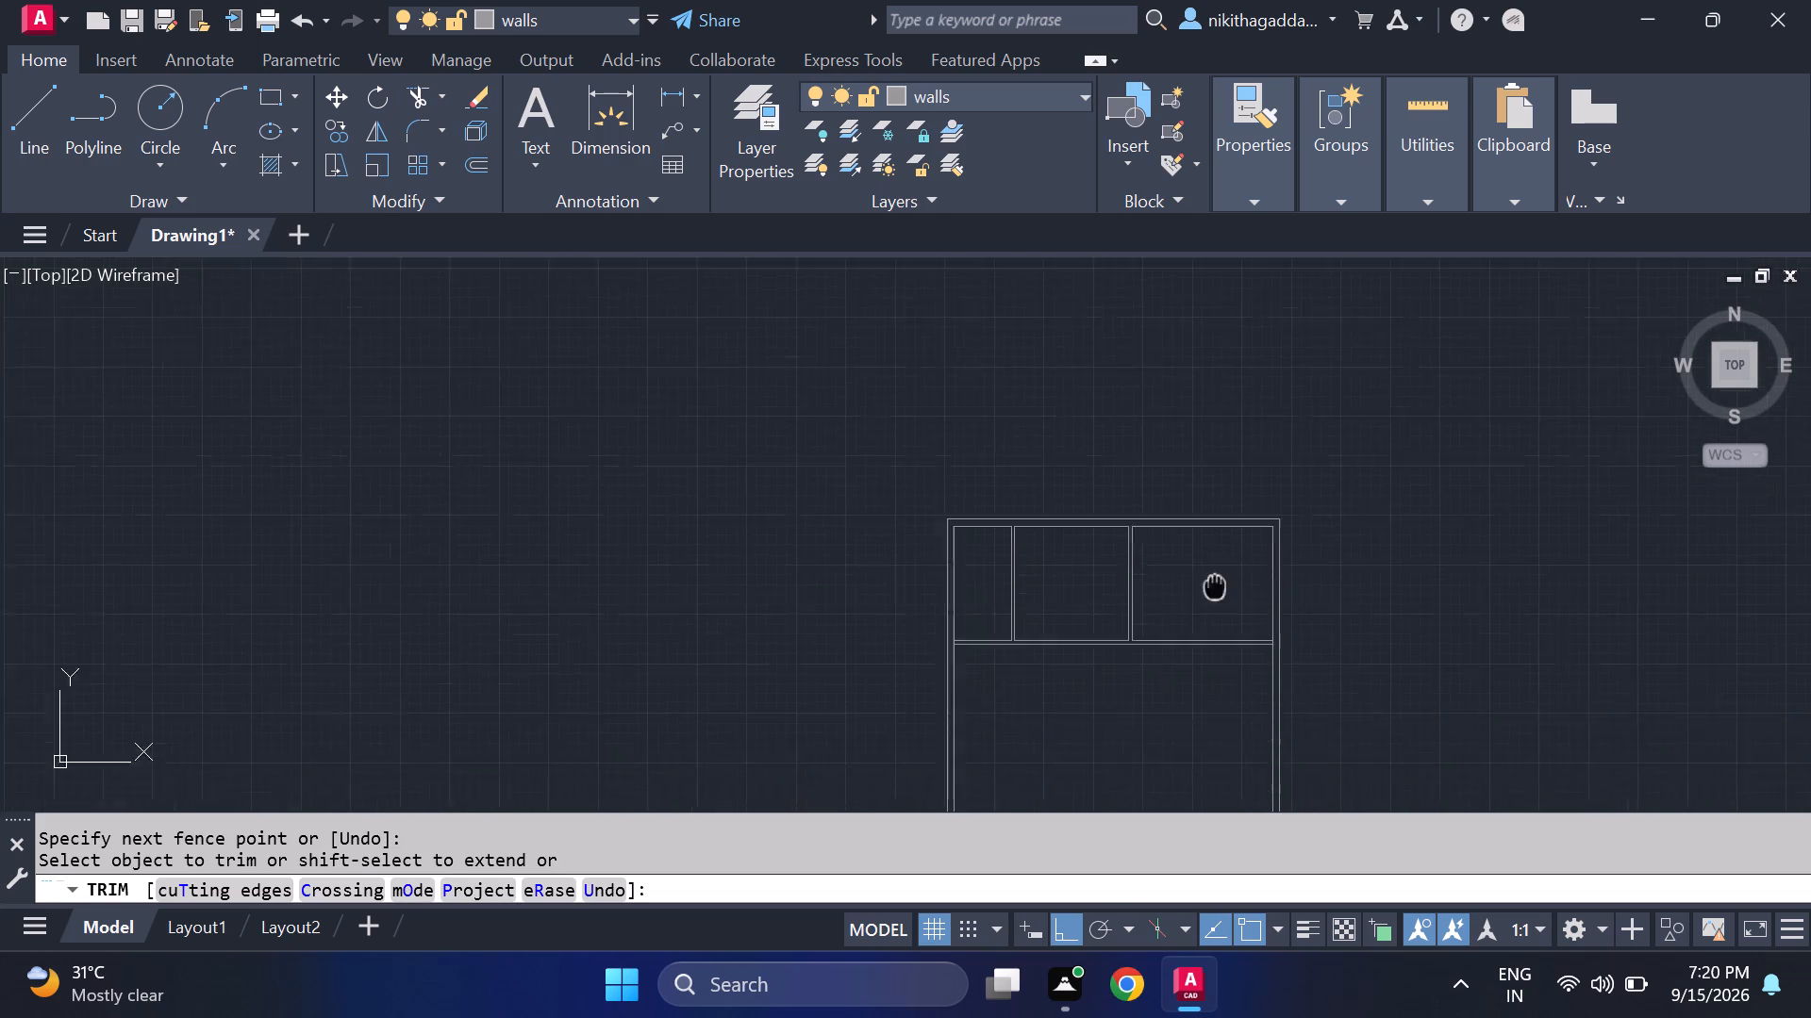
pyautogui.moveTo(1221, 564); pyautogui.dragTo(1233, 485, button='middle')
pyautogui.scroll(3, 1181, 593)
pyautogui.scroll(-2, 1182, 597)
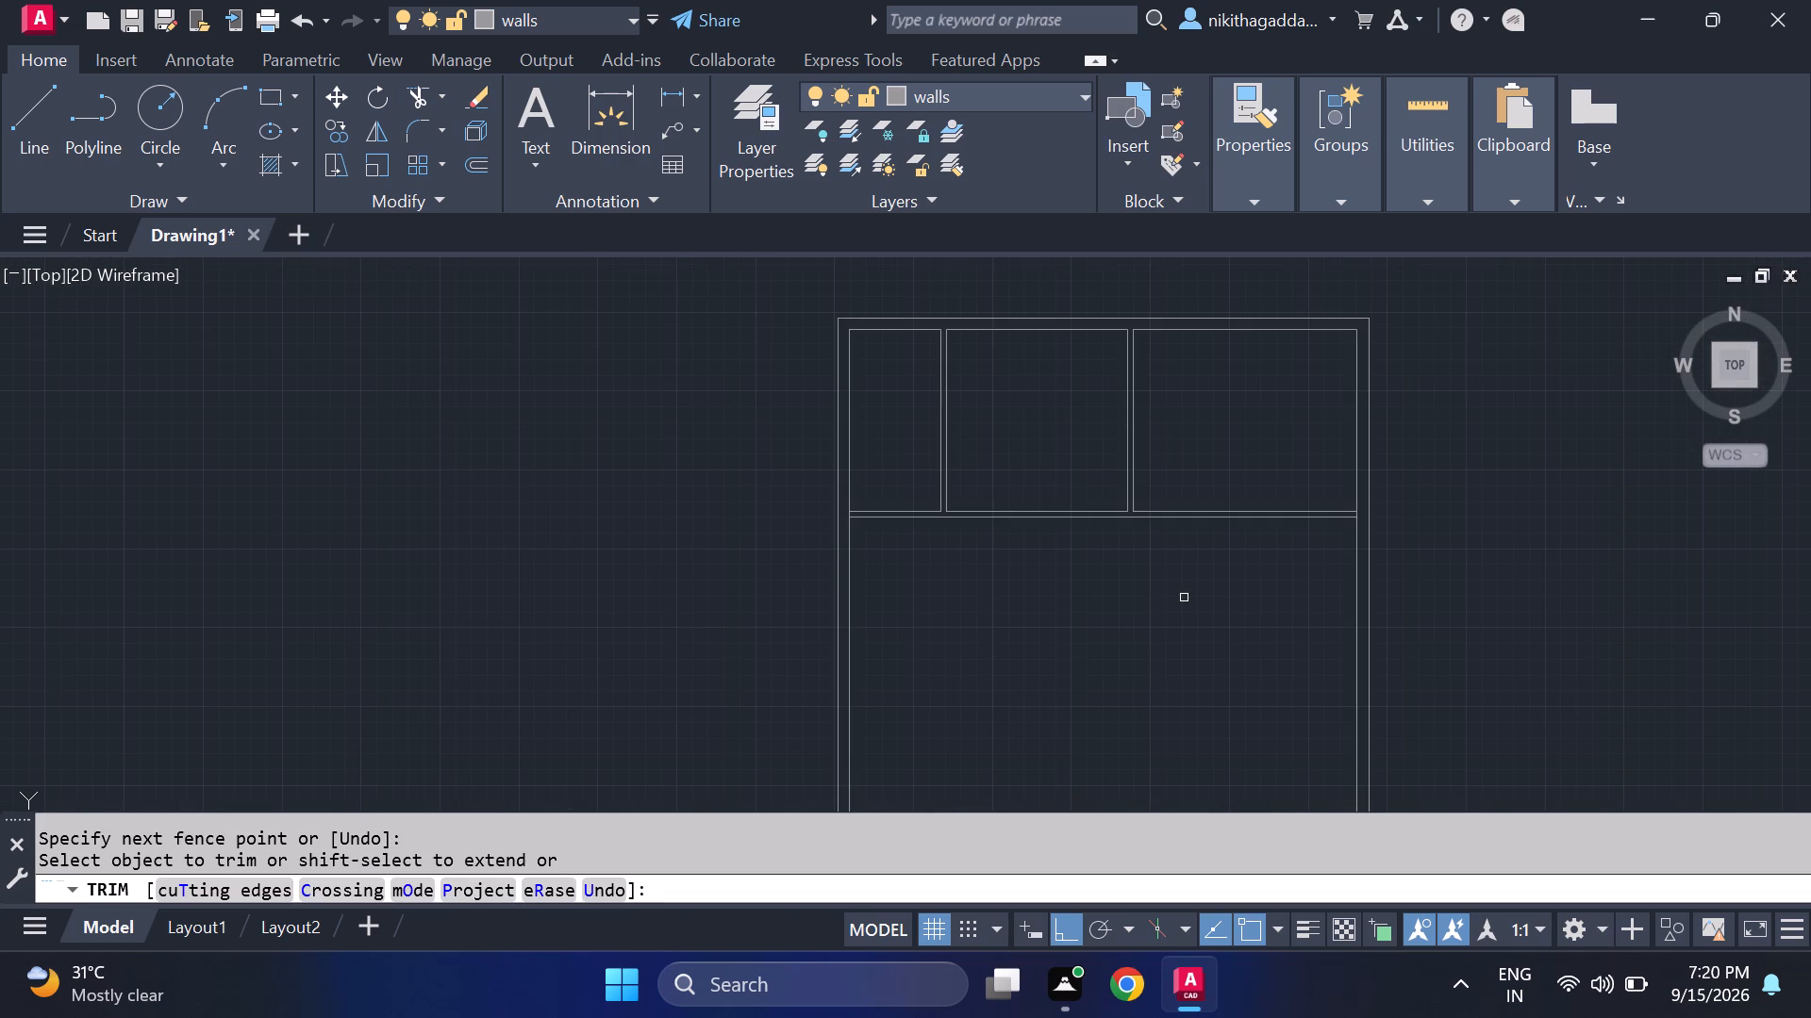
pyautogui.press('Escape')
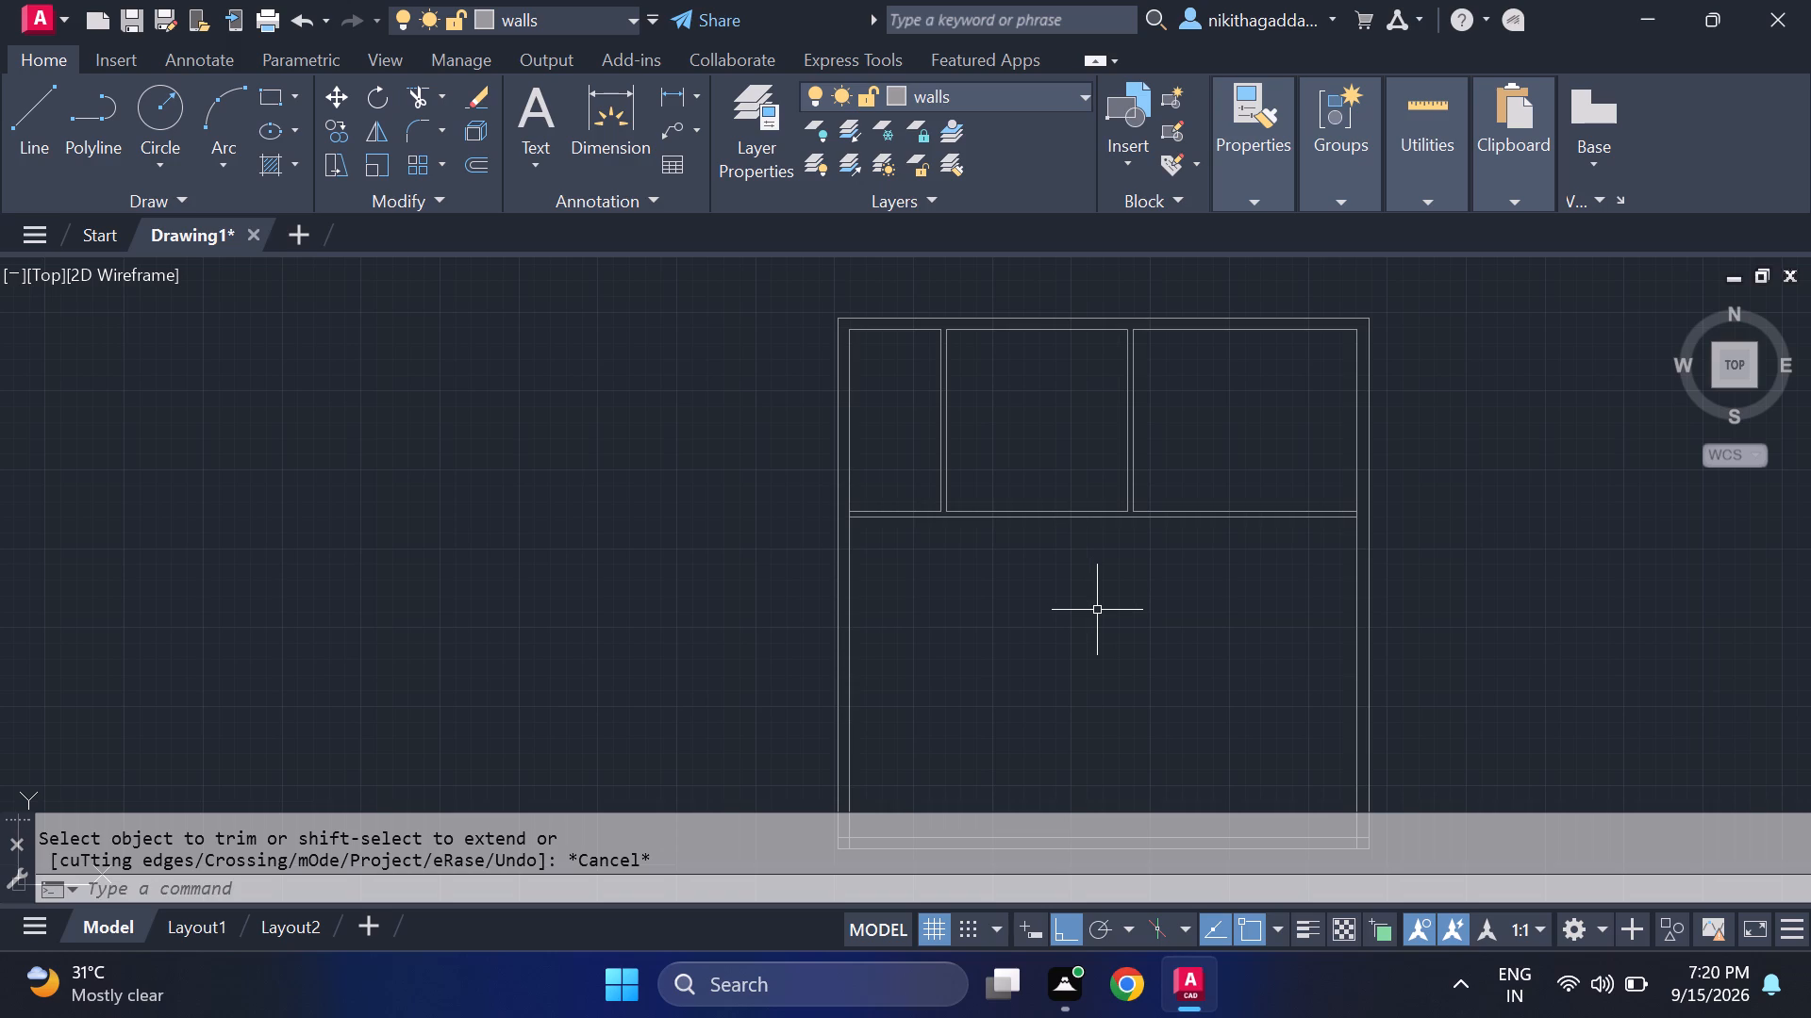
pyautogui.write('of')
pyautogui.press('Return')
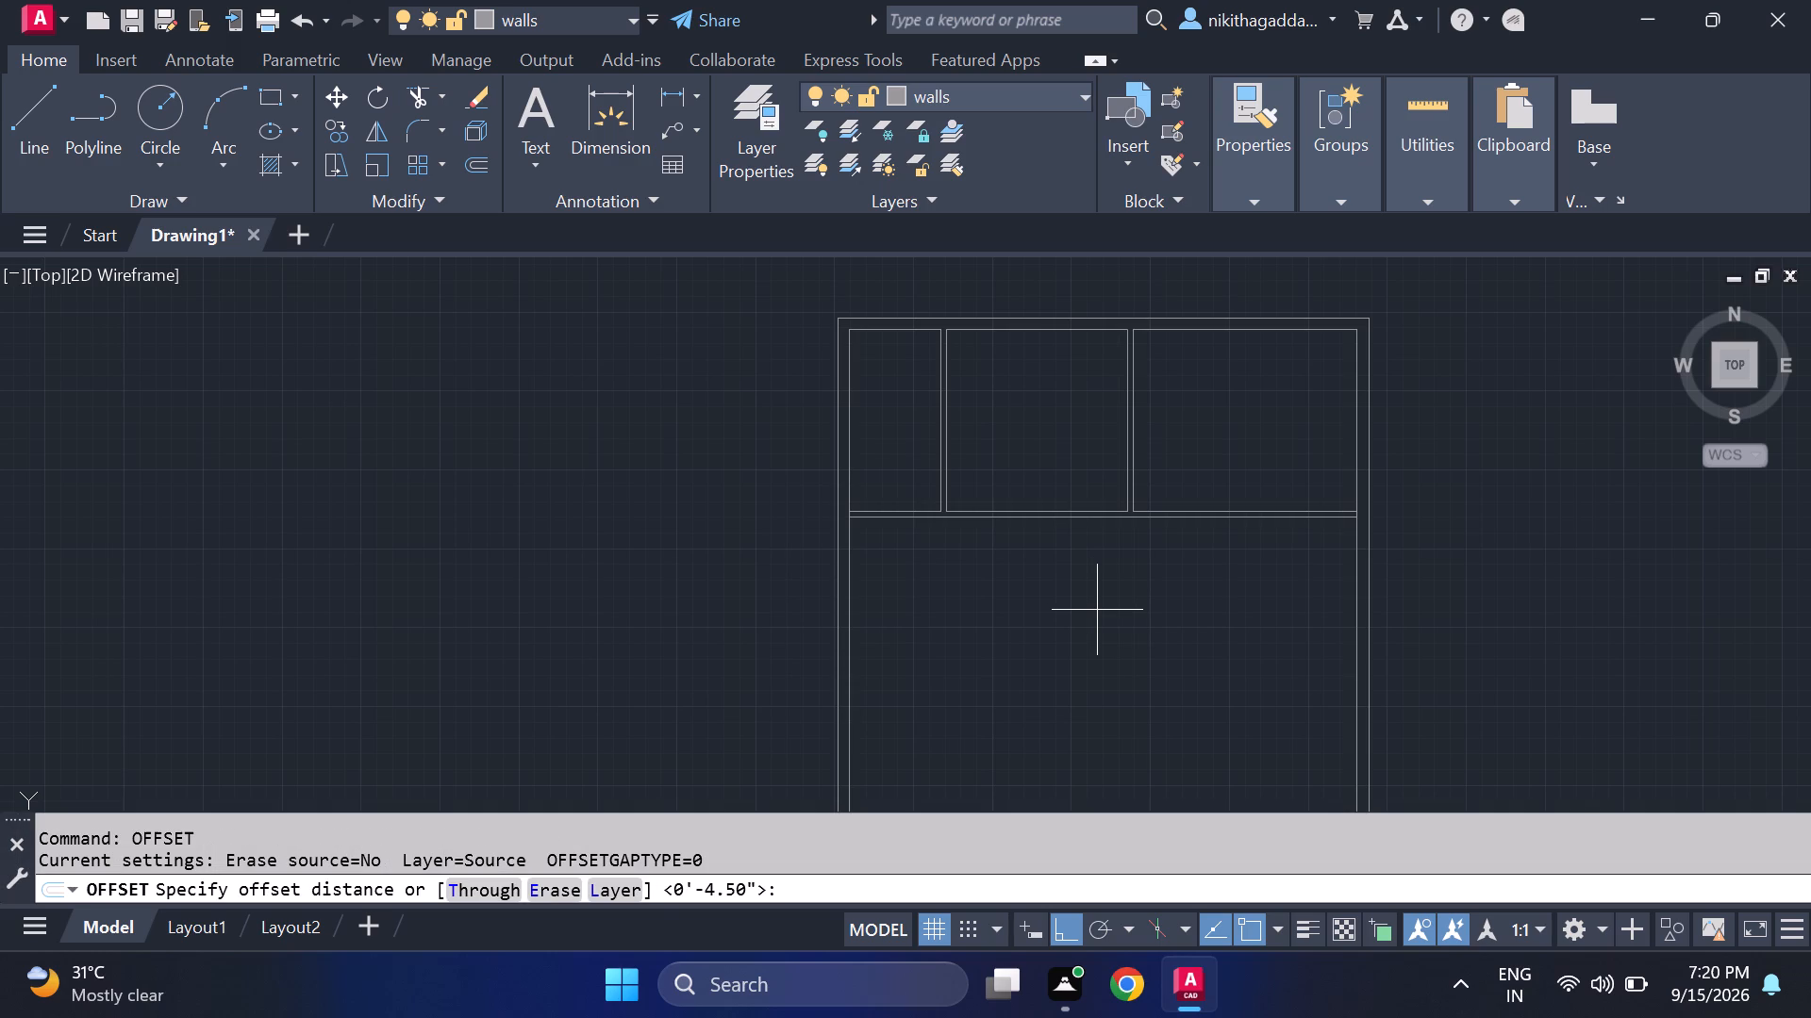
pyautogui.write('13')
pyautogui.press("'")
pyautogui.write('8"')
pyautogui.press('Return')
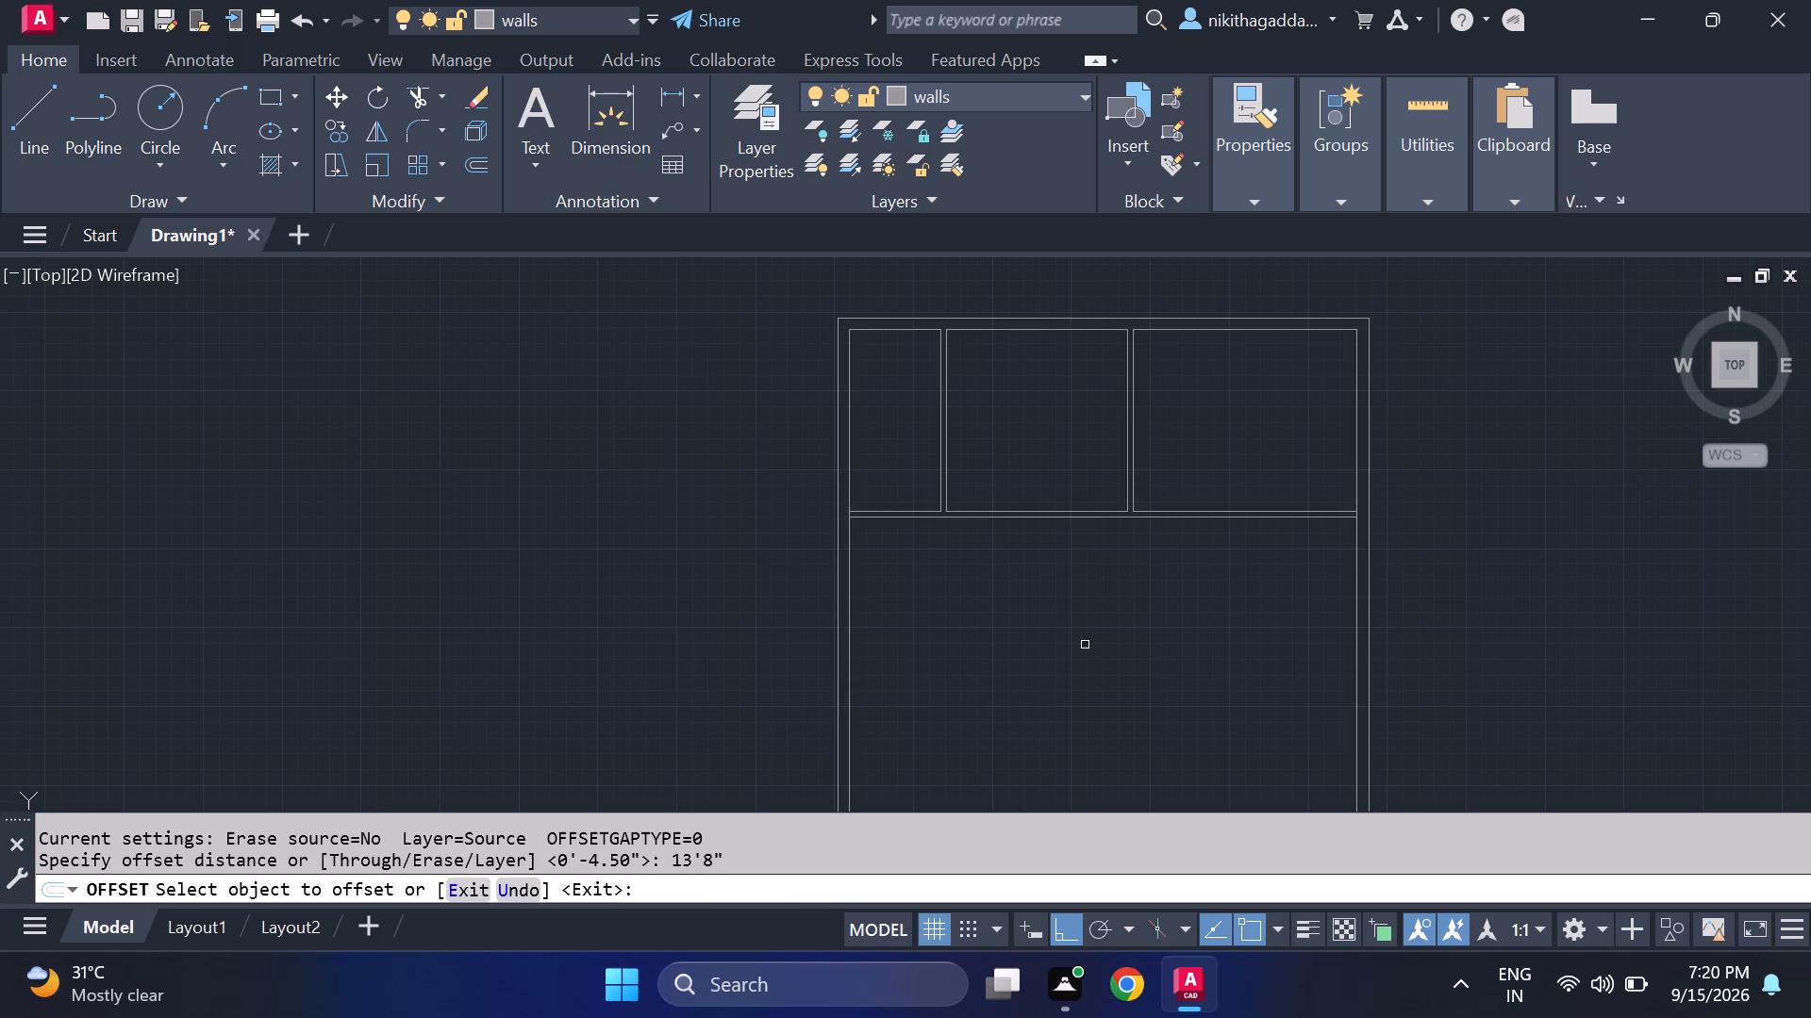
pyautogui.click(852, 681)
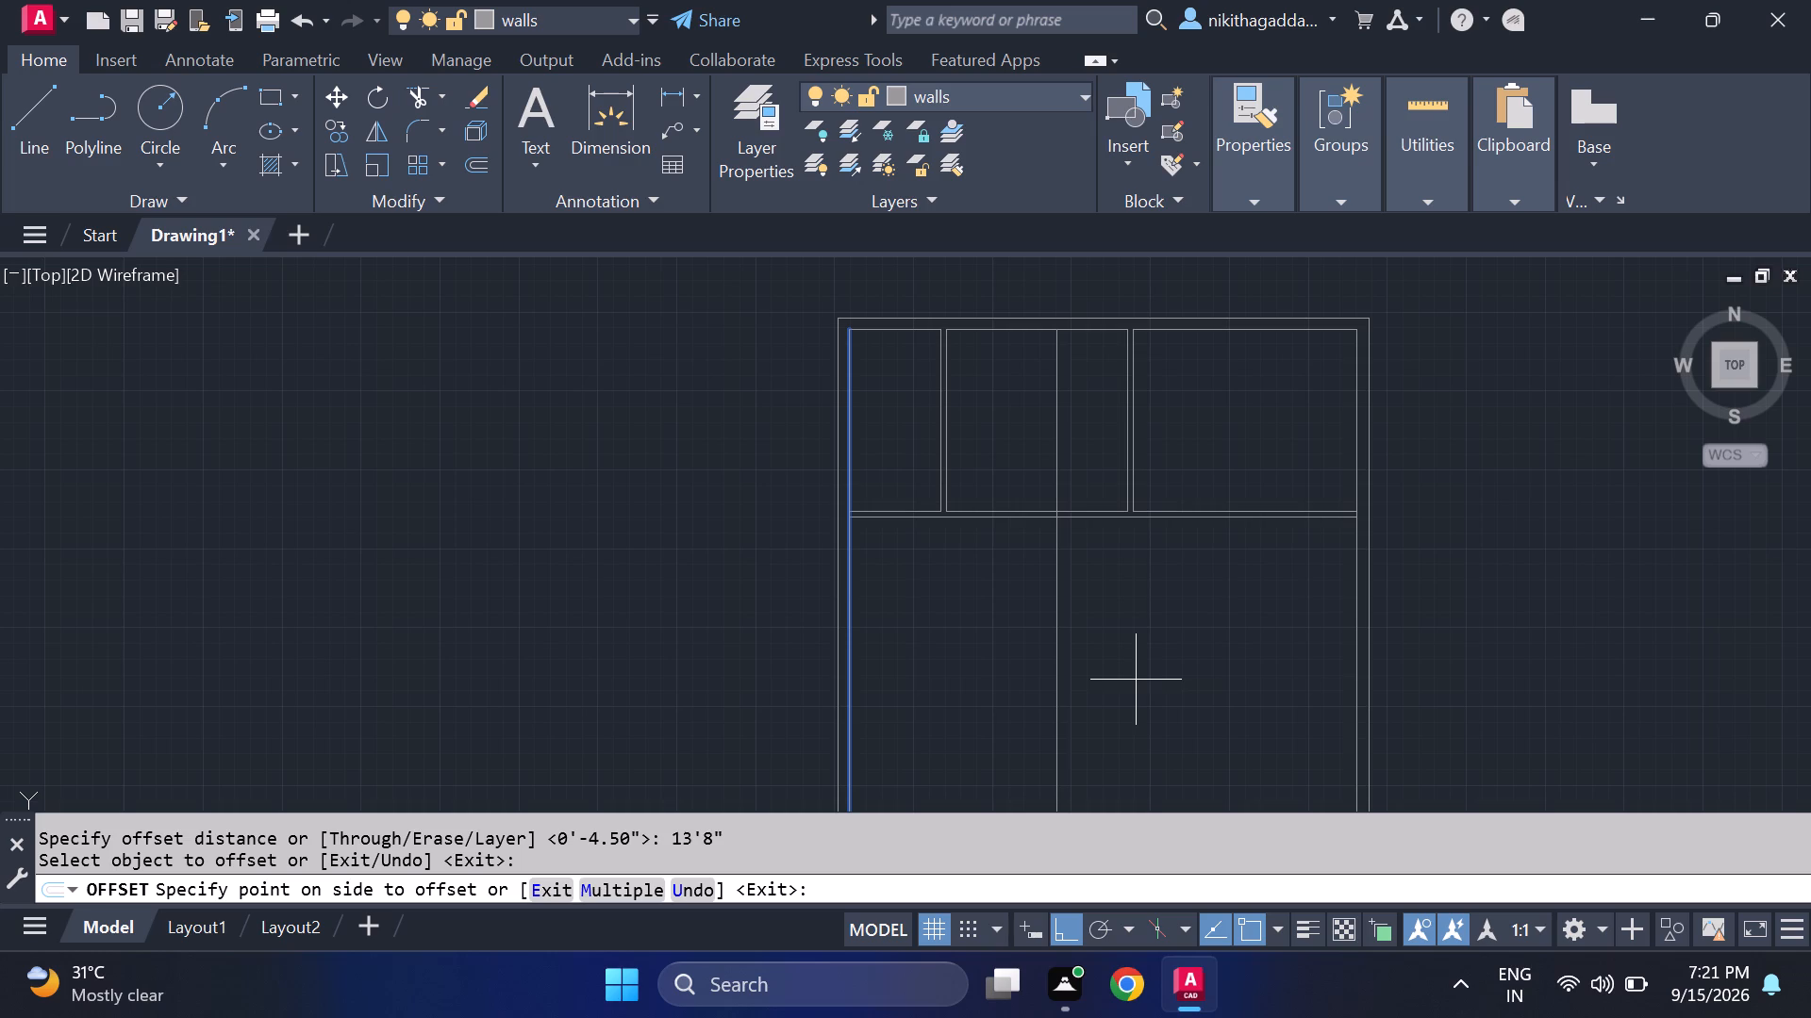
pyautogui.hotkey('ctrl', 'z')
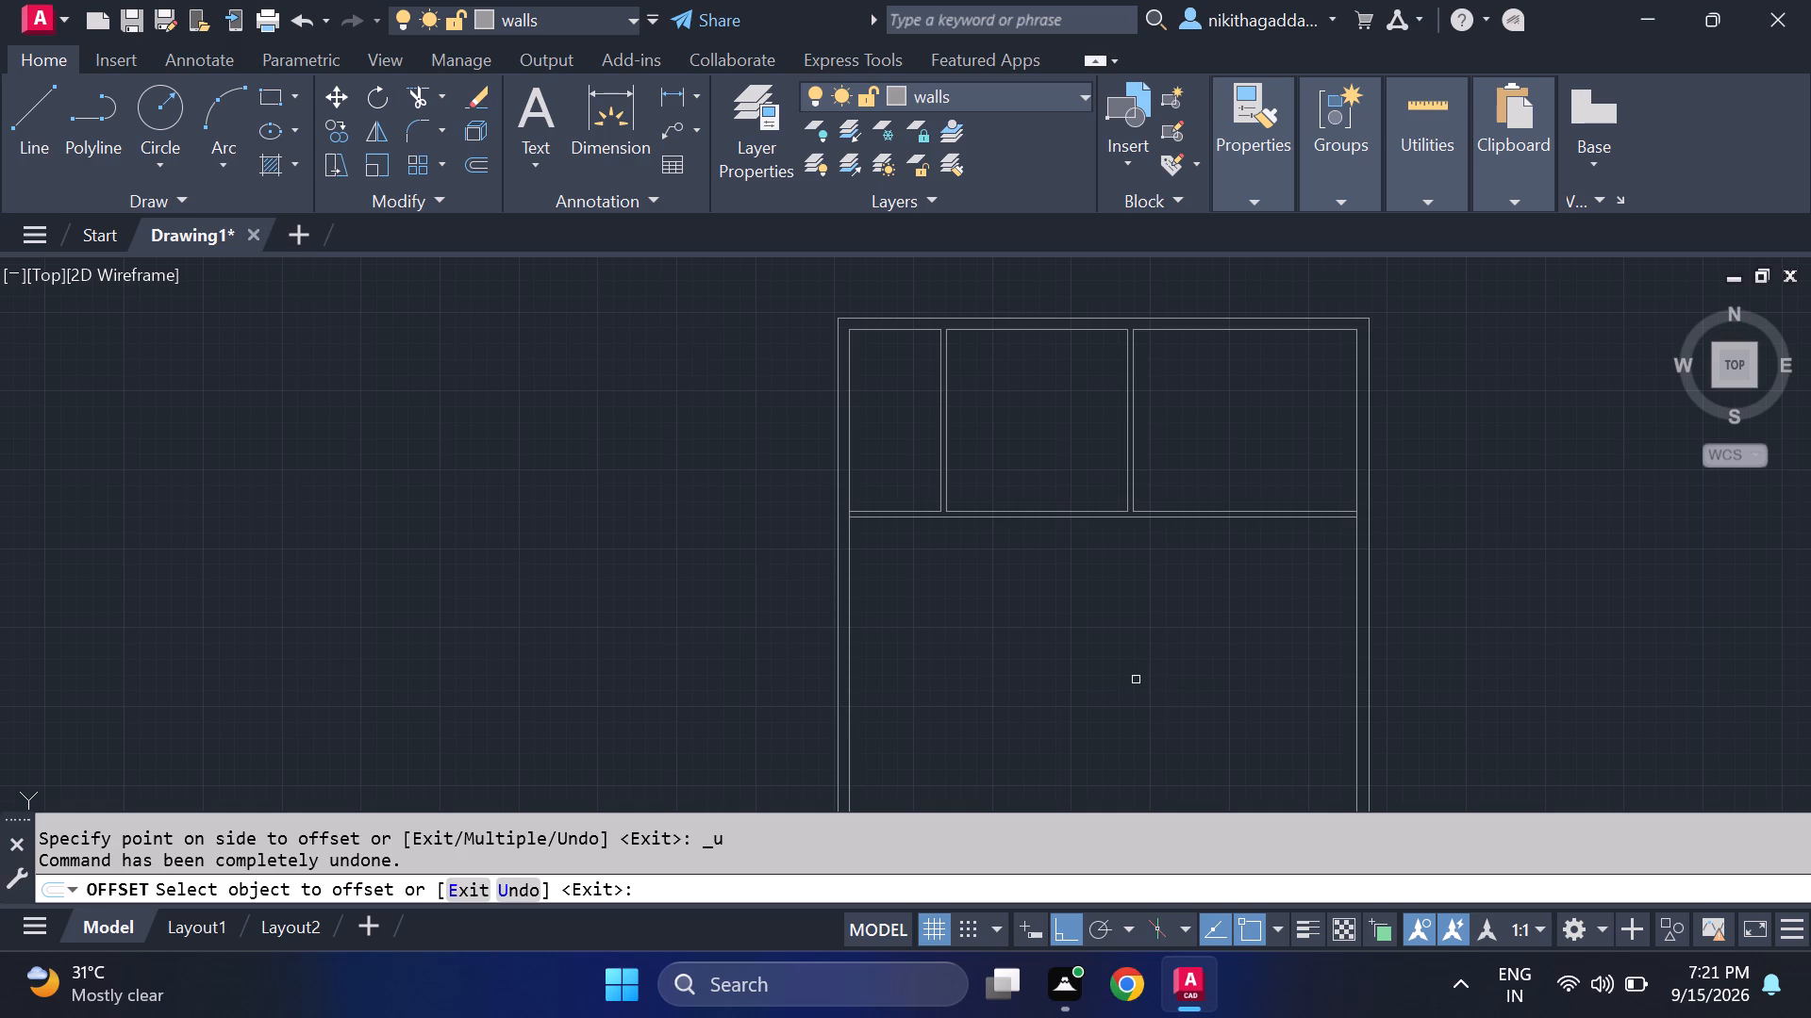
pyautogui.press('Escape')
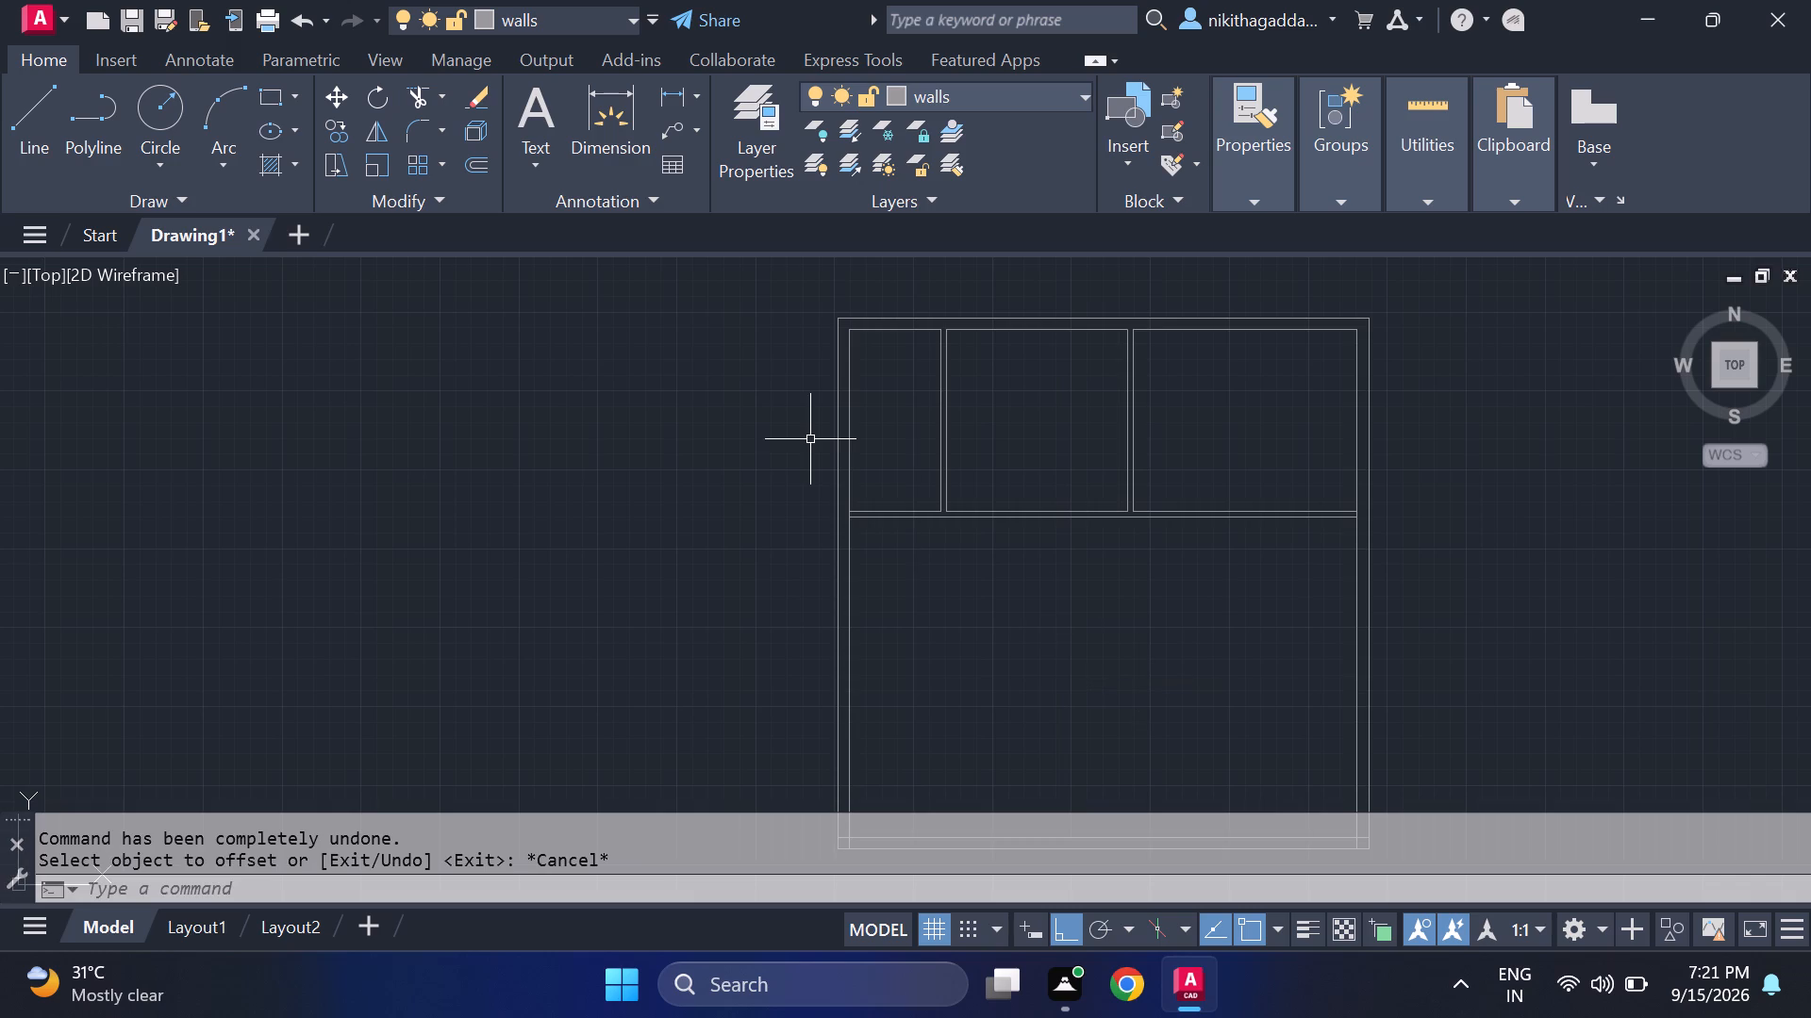
# Offset the east outer wall's inner line 8' to the west.
pyautogui.moveTo(1229, 691); pyautogui.dragTo(1044, 646, button='middle')
pyautogui.scroll(1, 1044, 643)
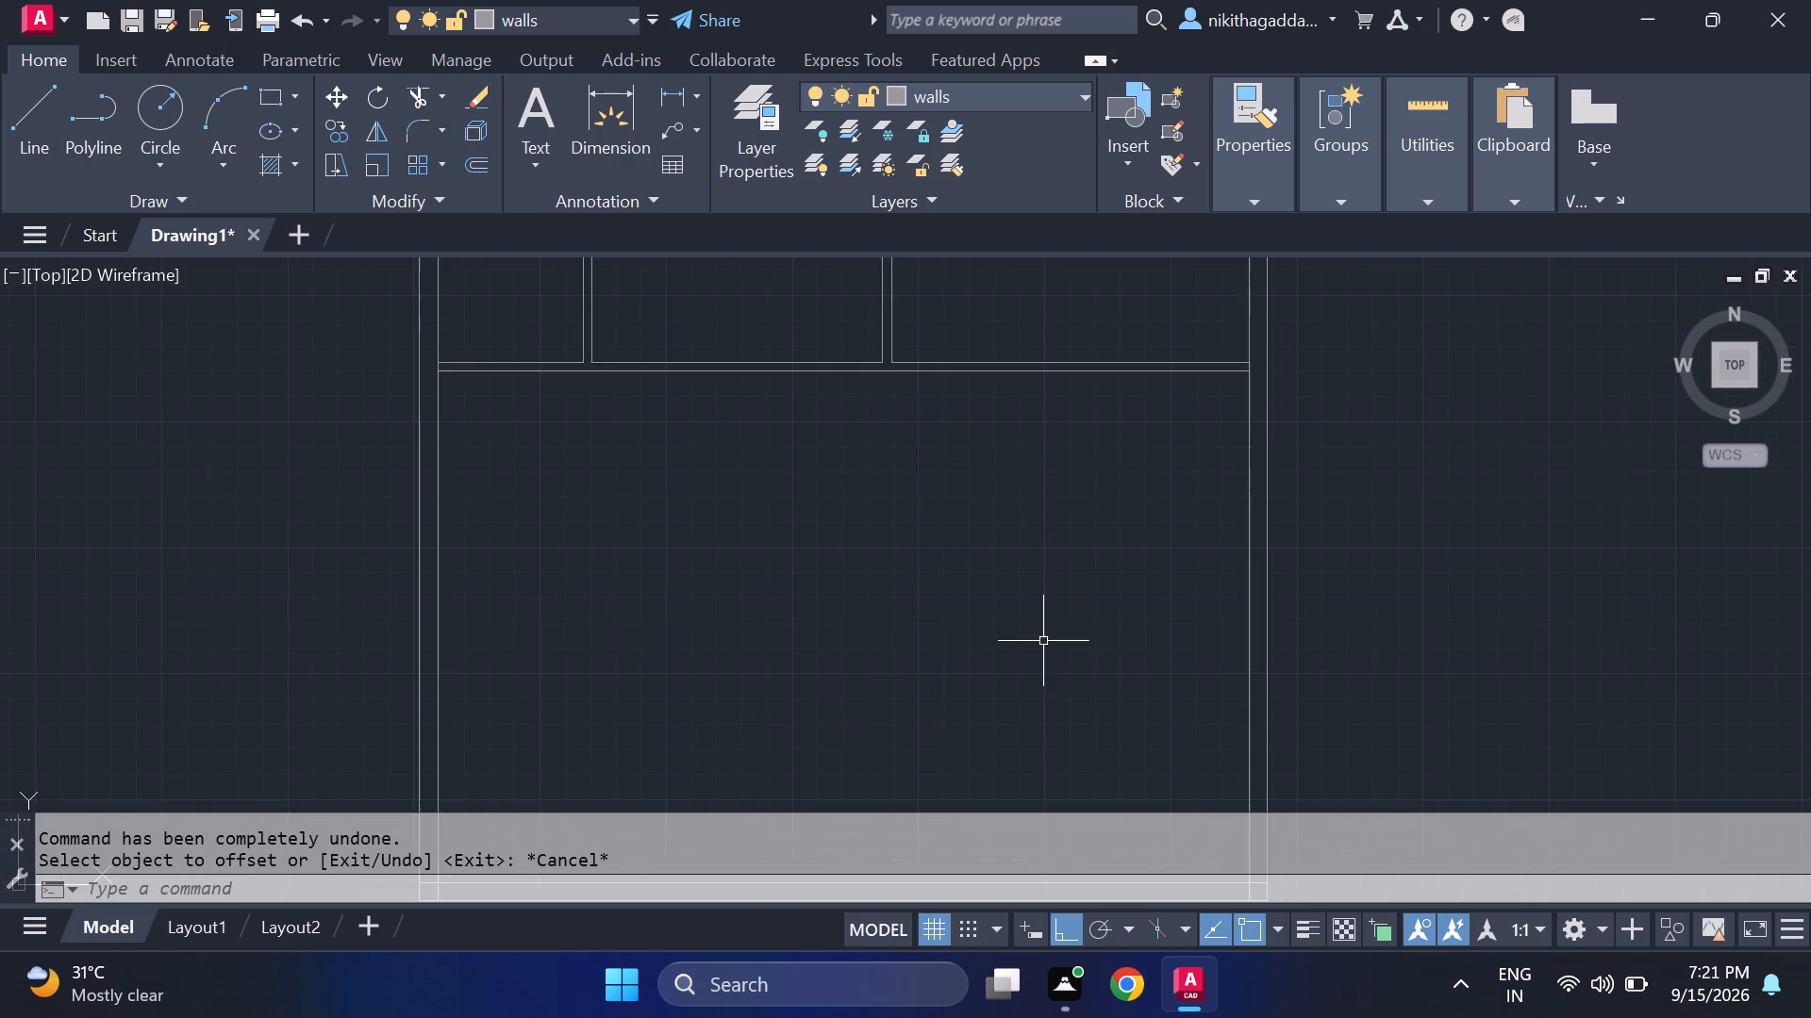
pyautogui.scroll(-1, 1043, 639)
pyautogui.write('of')
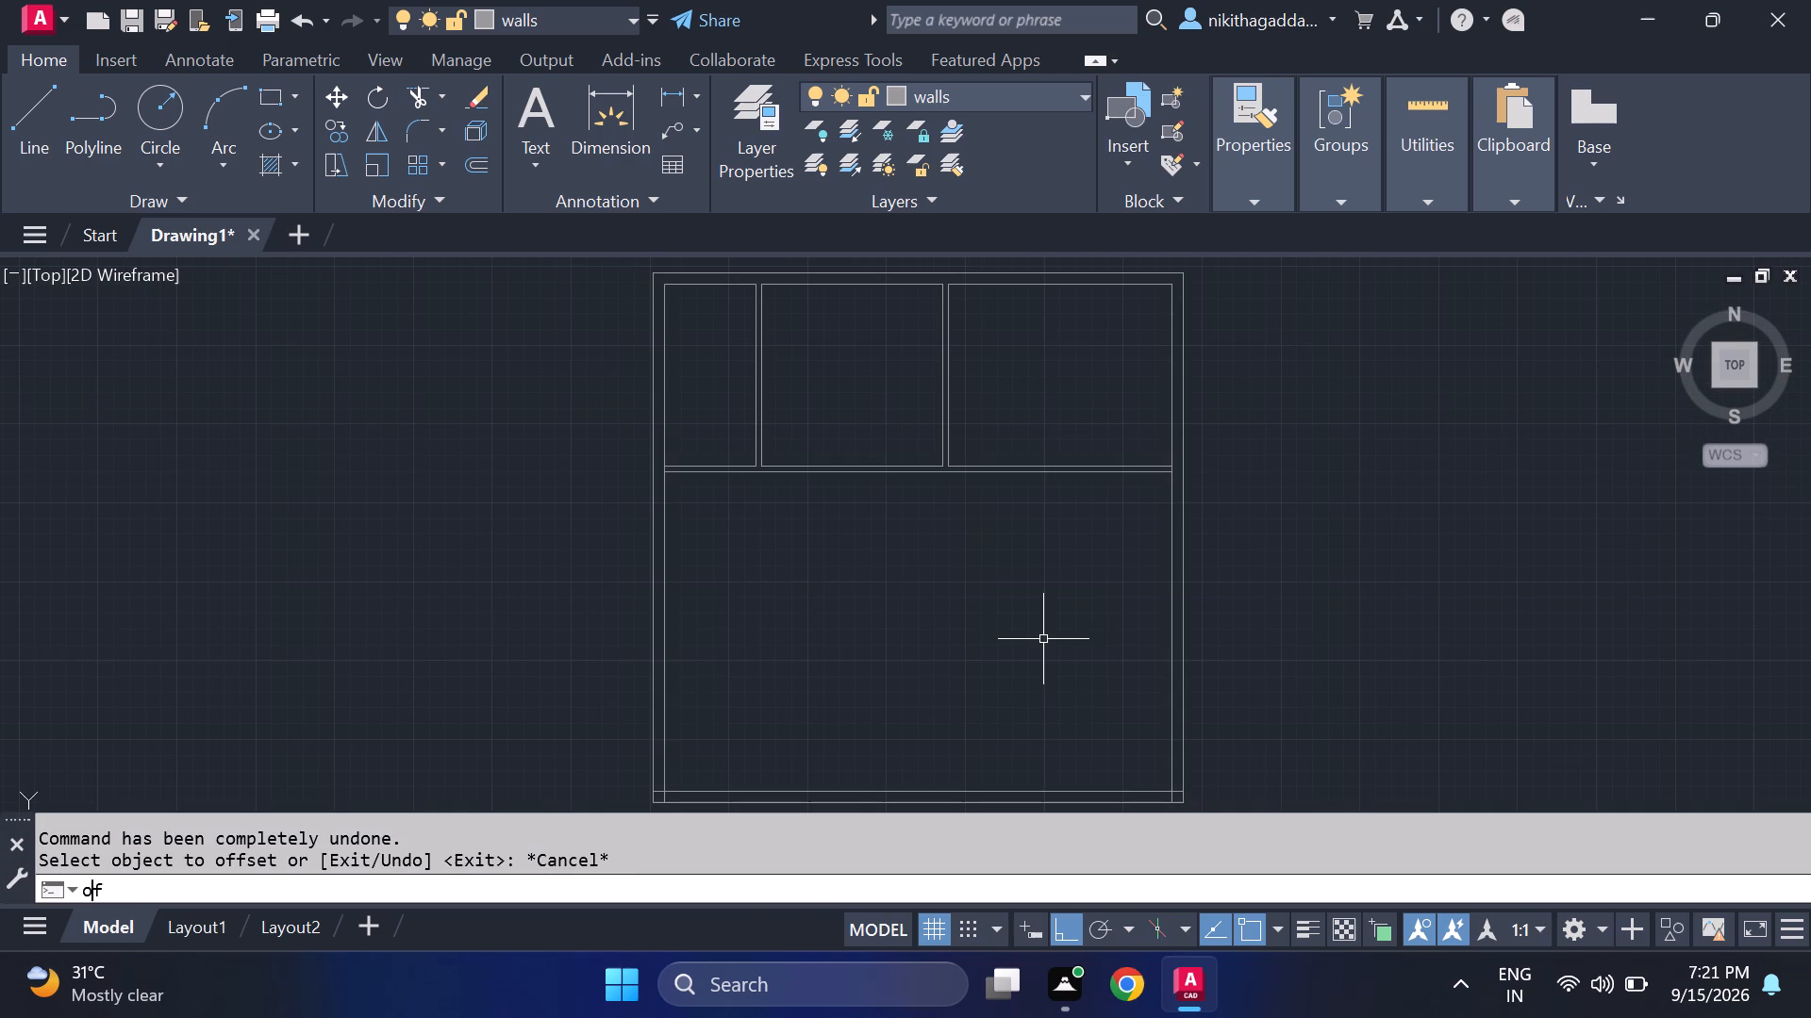
pyautogui.press('Return')
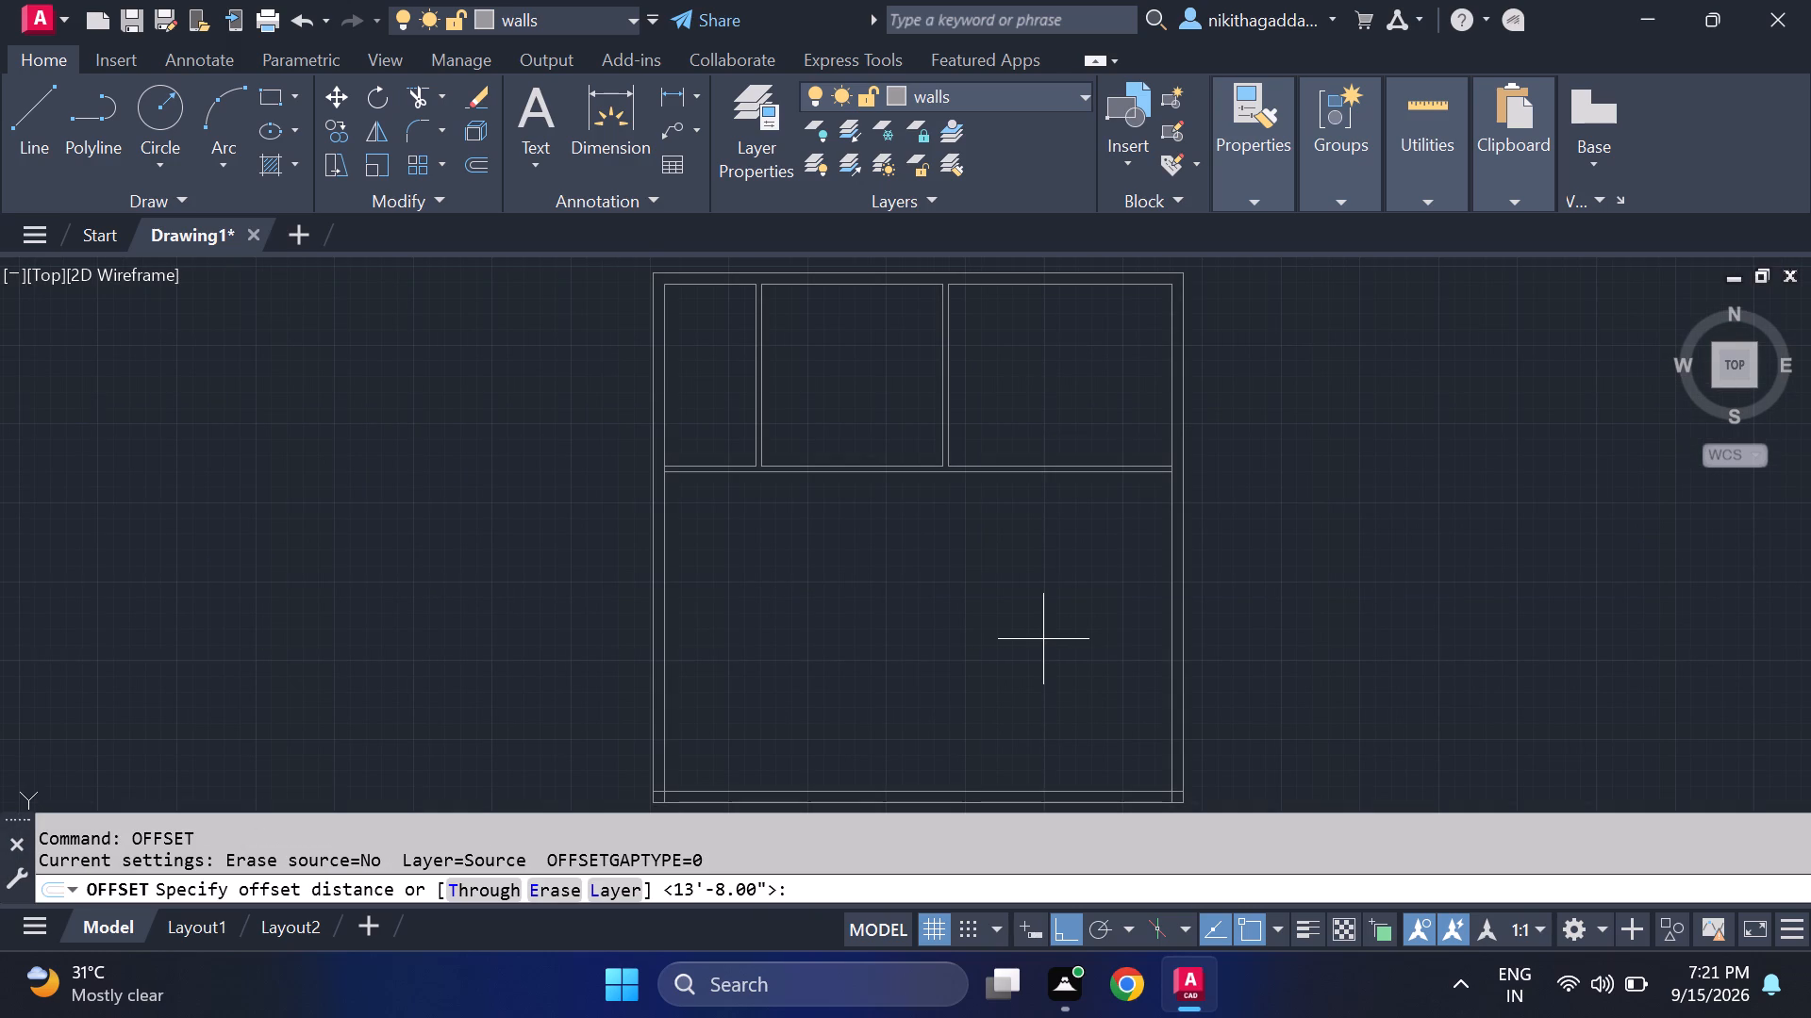
pyautogui.press('8')
pyautogui.press("'")
pyautogui.press('Return')
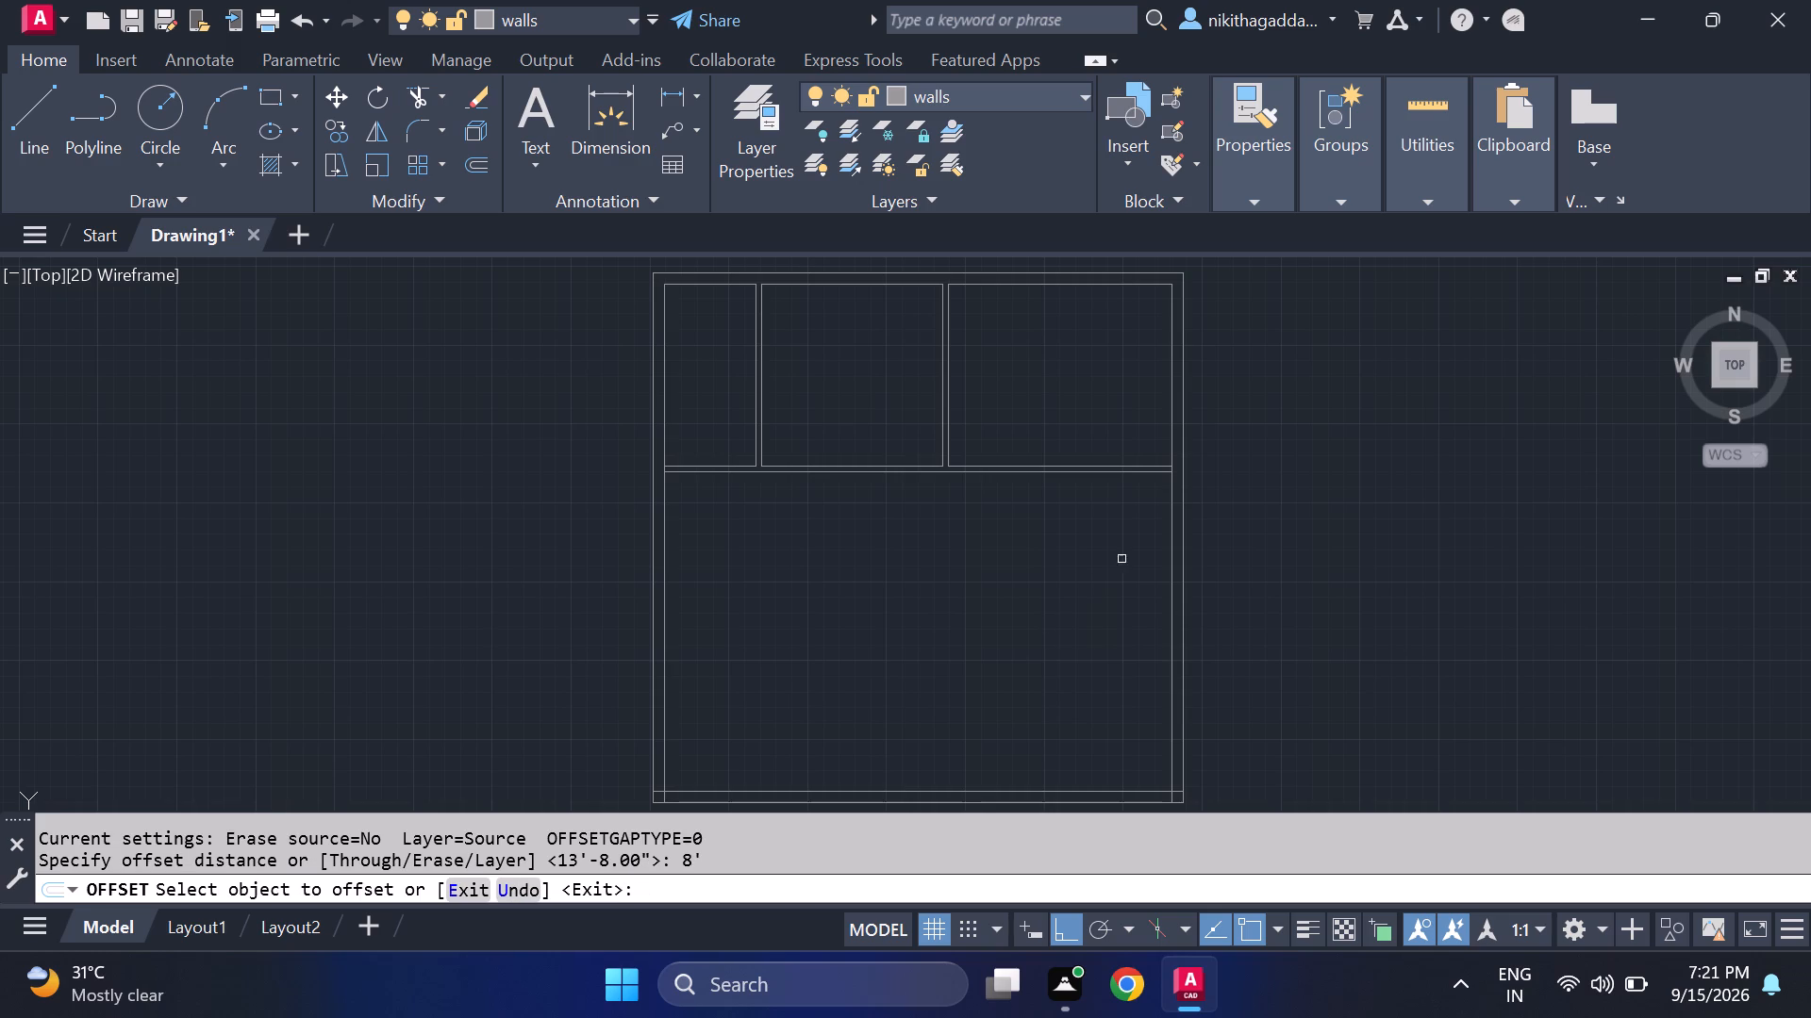
pyautogui.click(1171, 549)
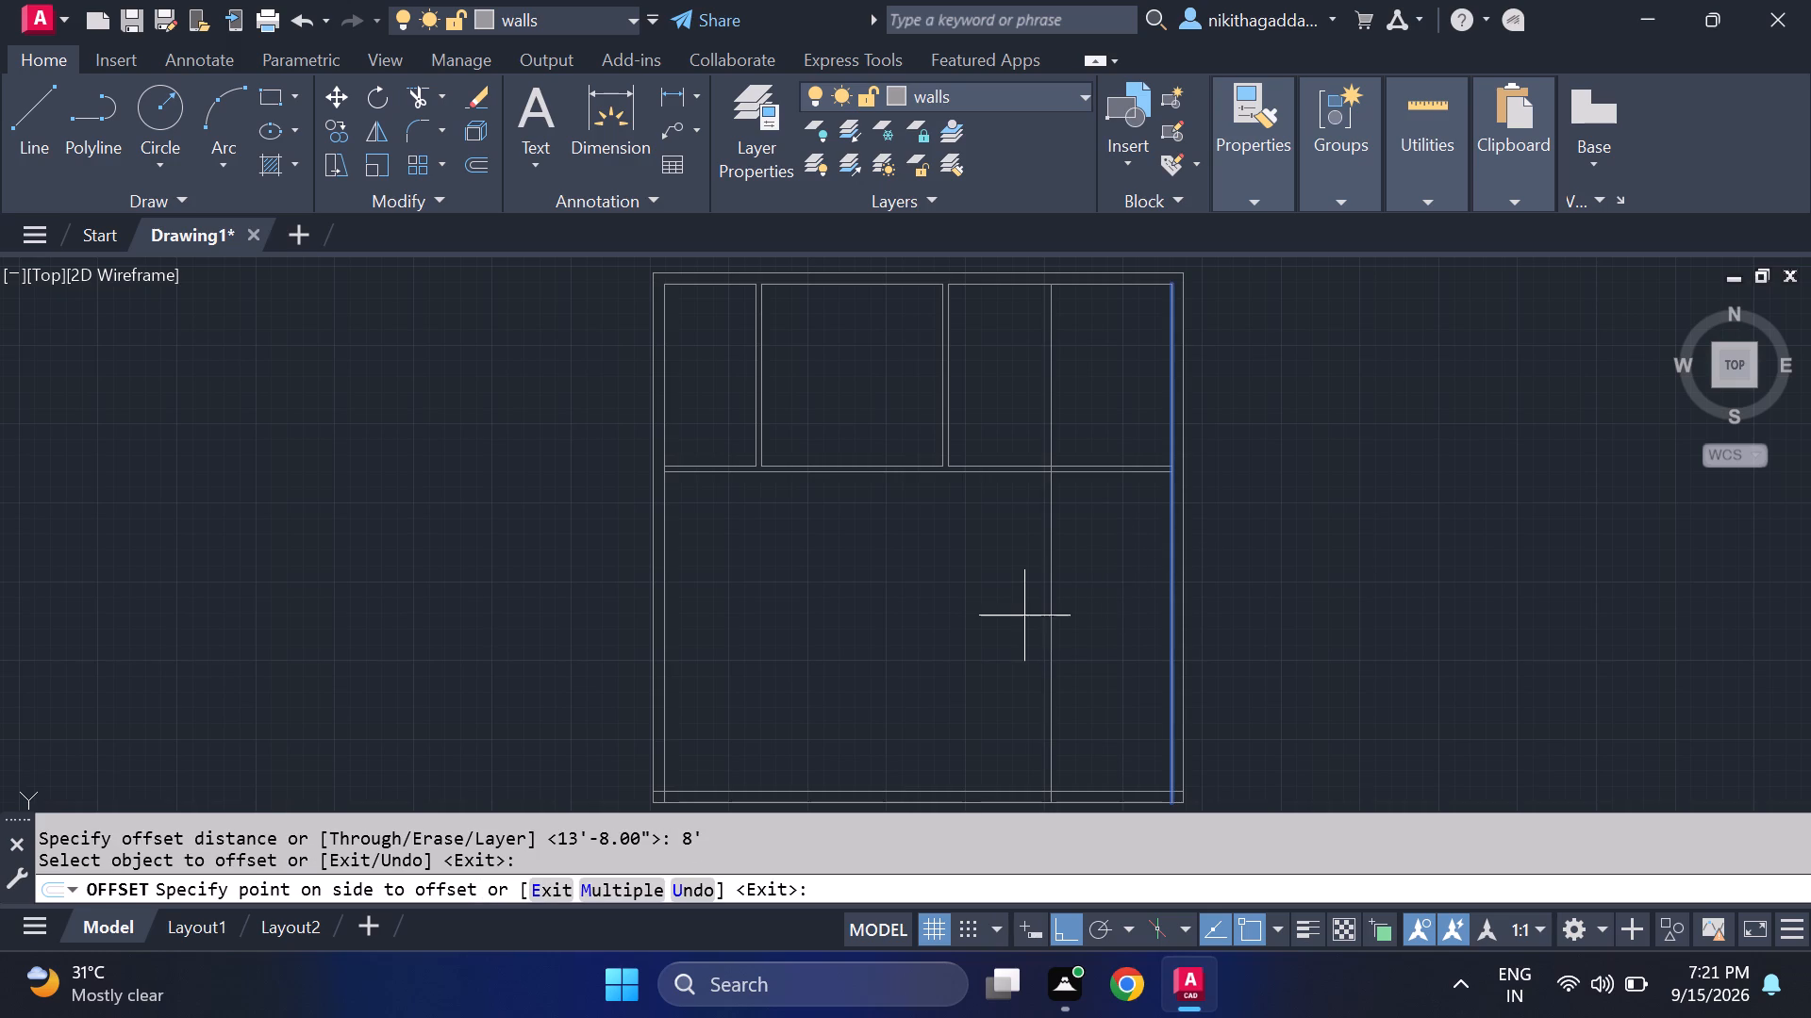
pyautogui.click(1024, 616)
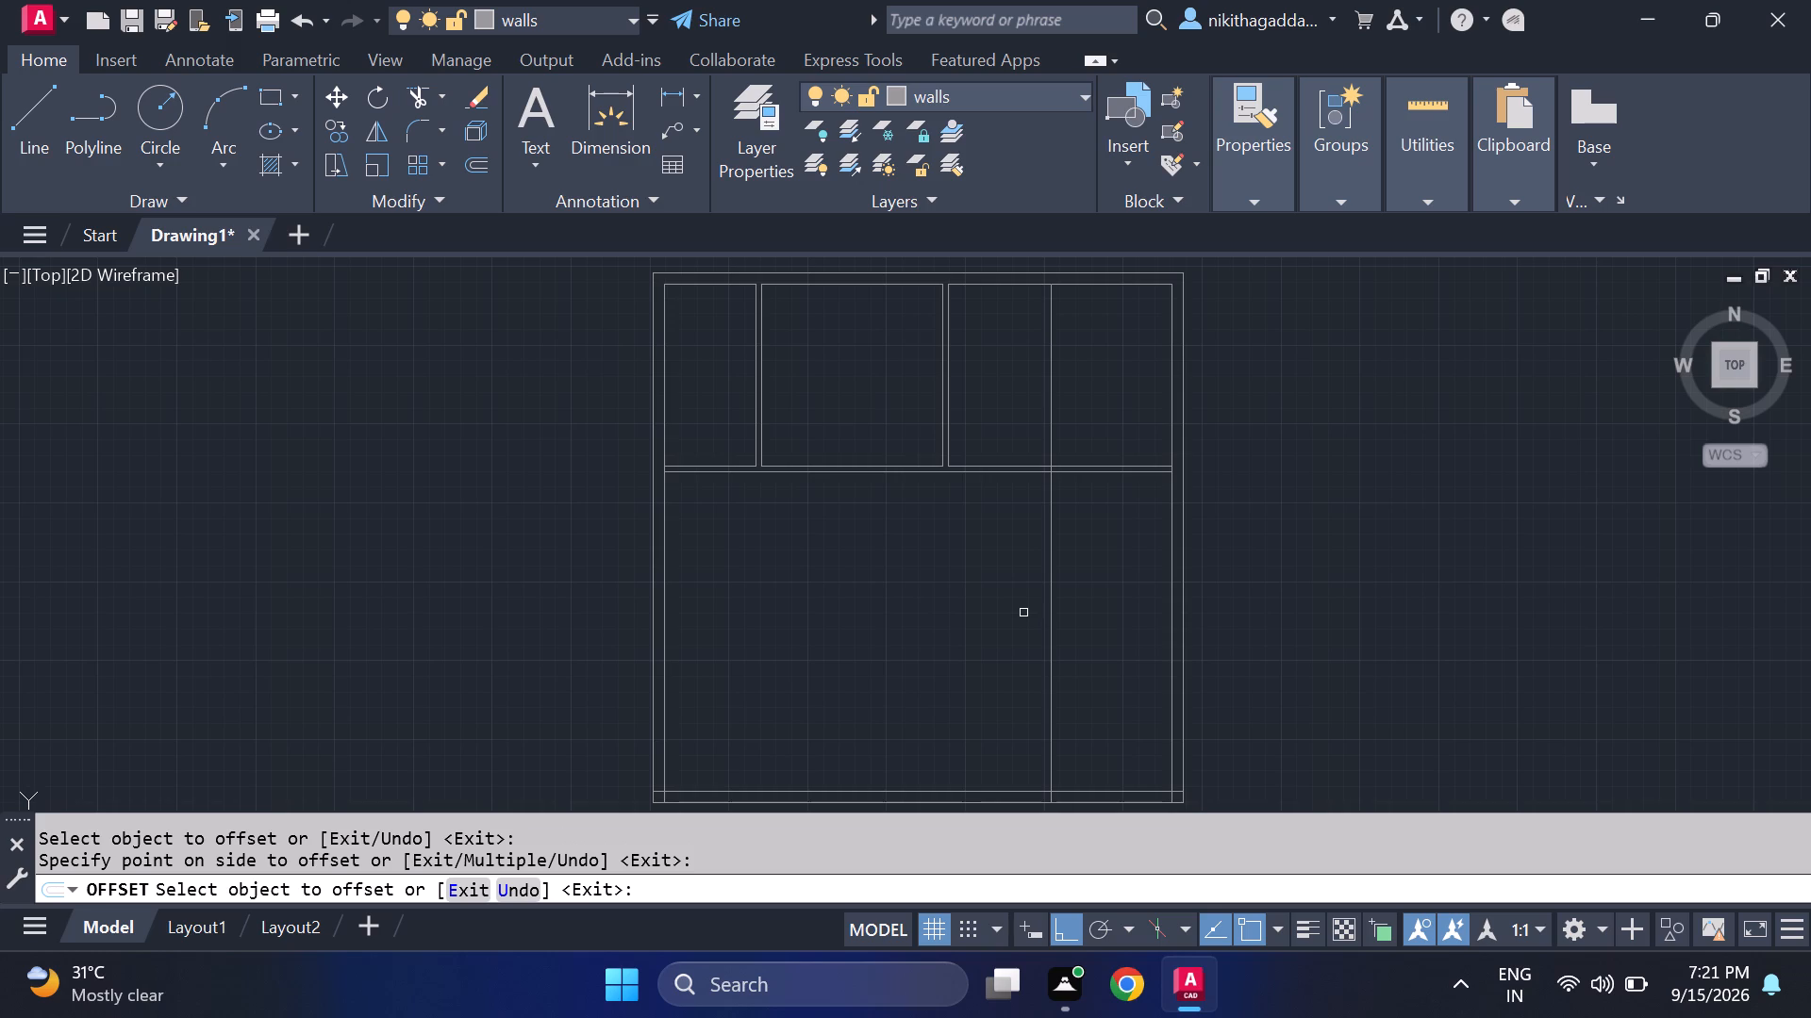
pyautogui.press('Escape')
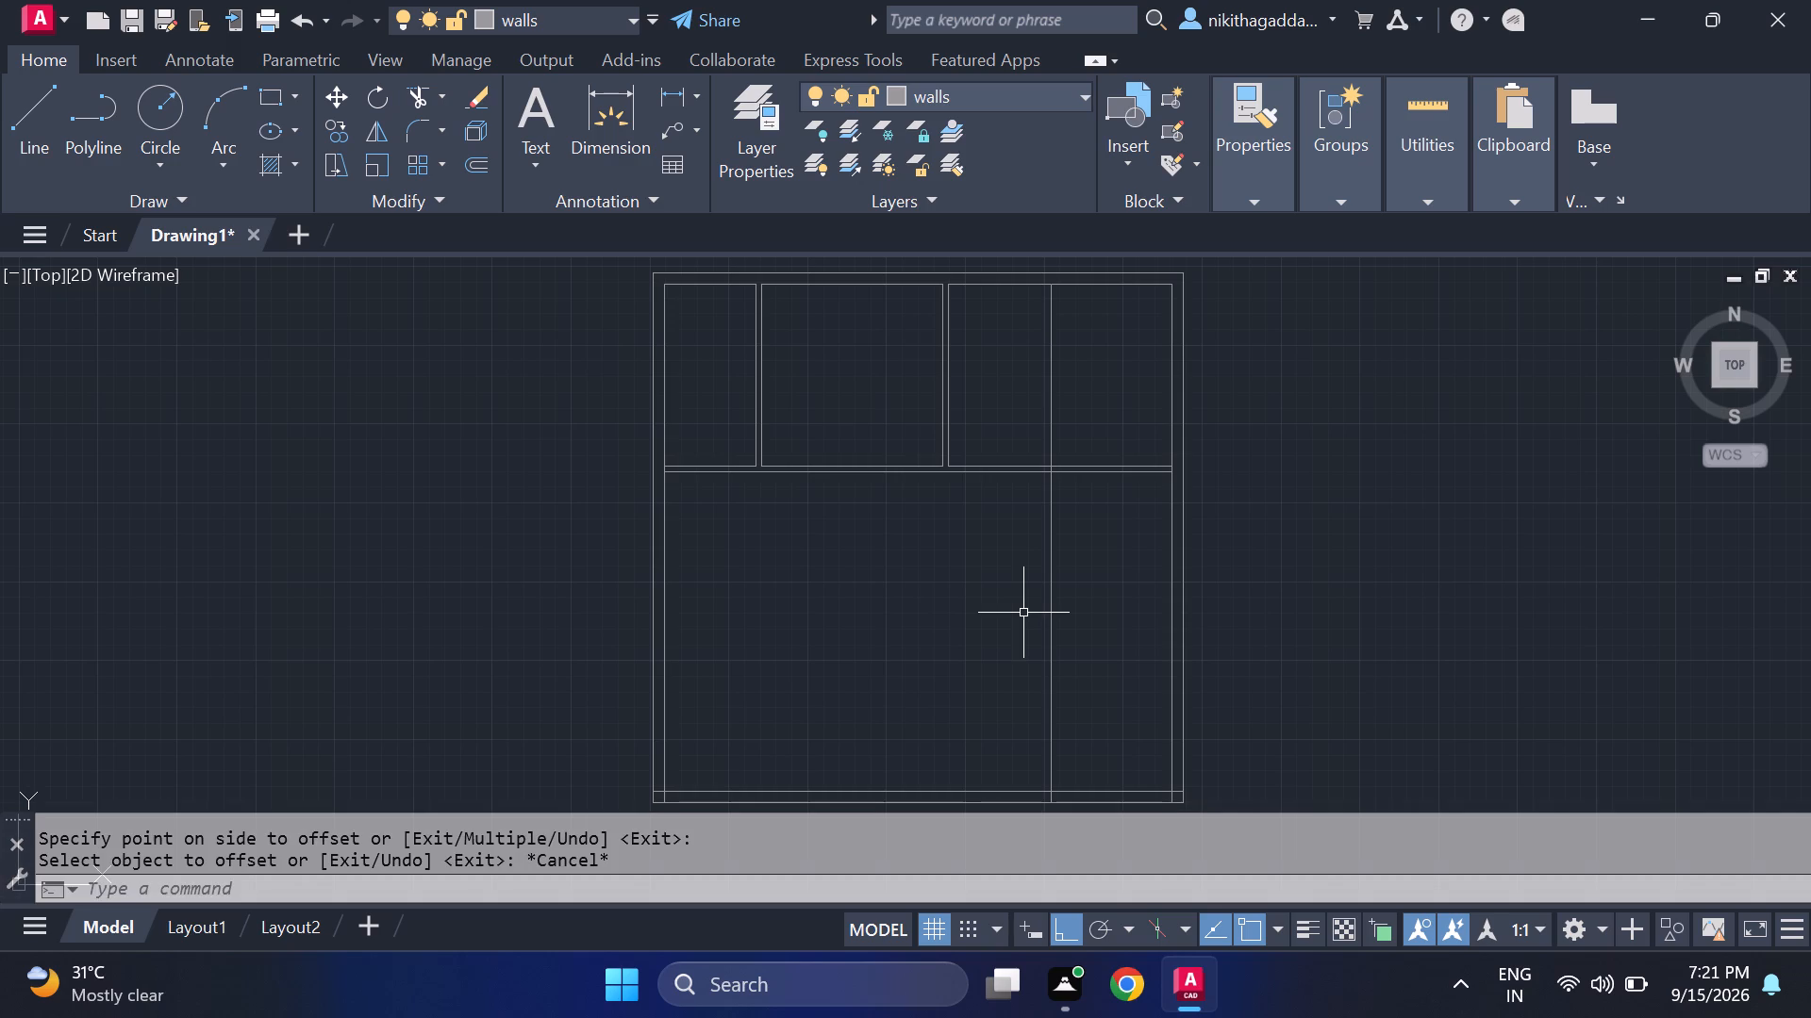
# Offset the new vertical line 4.5" to the west to give the partition its thickness.
pyautogui.write('of')
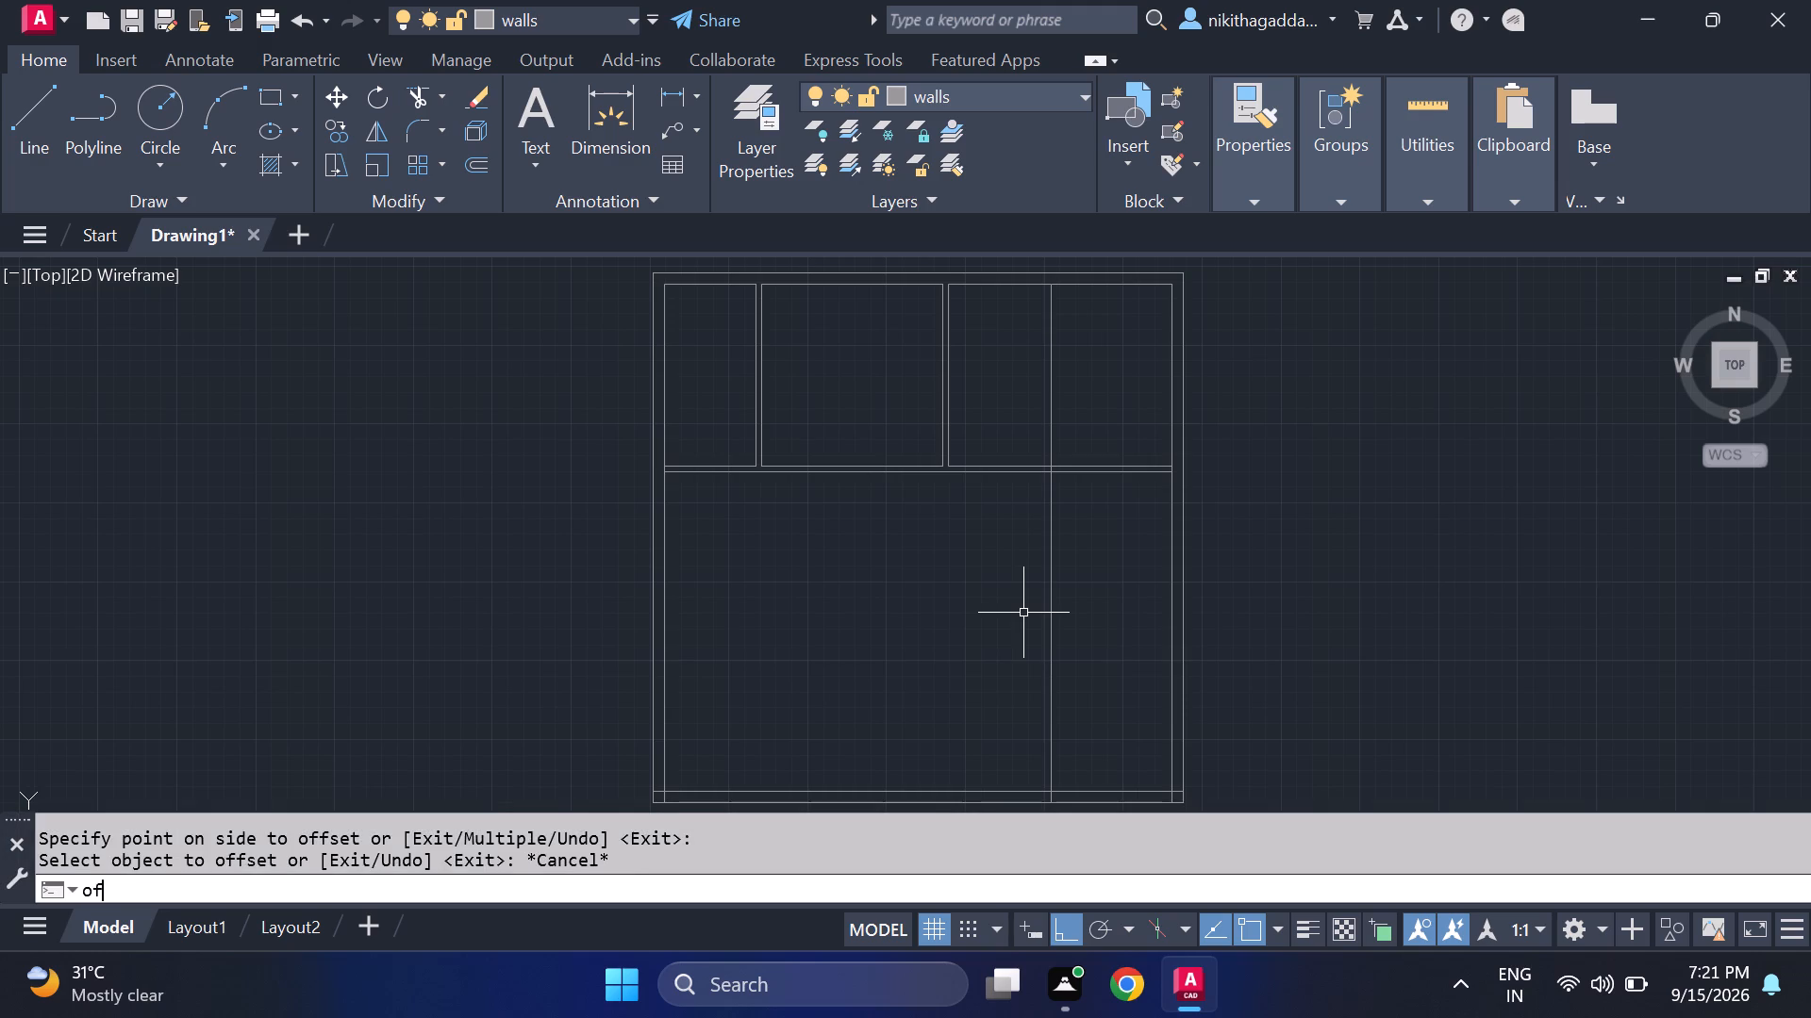
pyautogui.press('Return')
pyautogui.press('4')
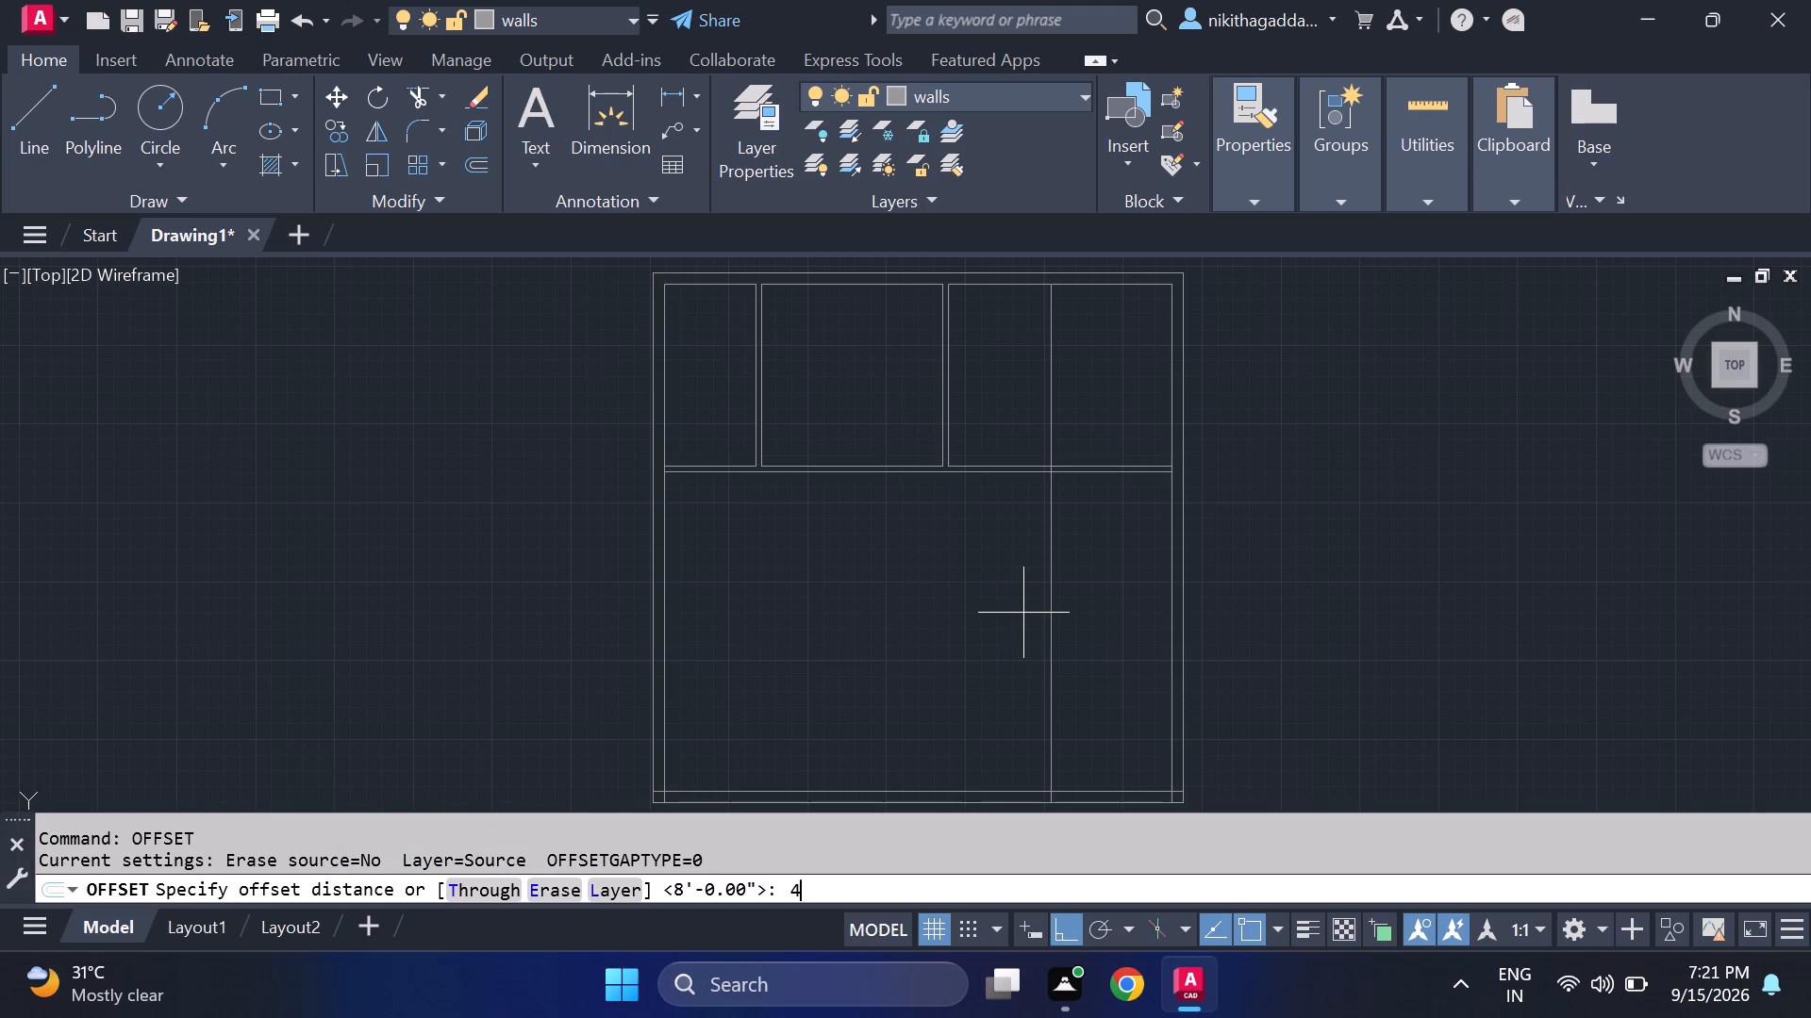
pyautogui.write('.5')
pyautogui.hotkey('shift', '"')
pyautogui.press('Return')
pyautogui.click(1053, 561)
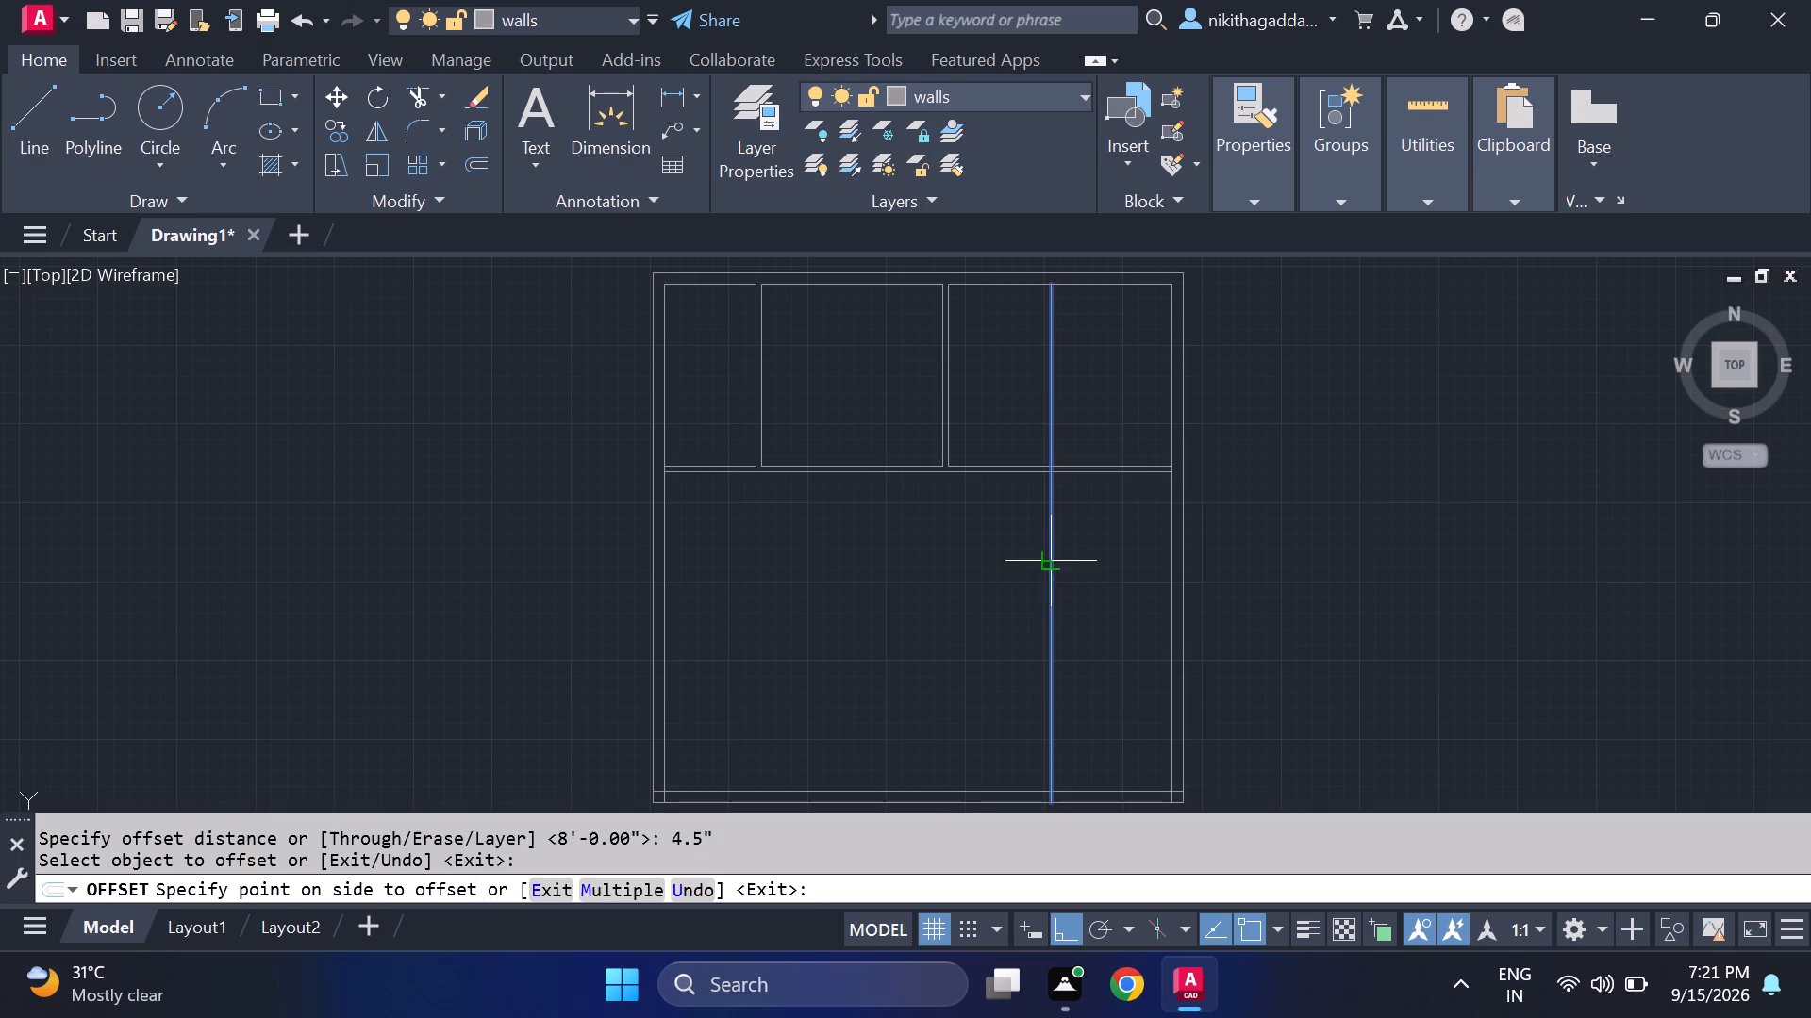
pyautogui.click(973, 598)
pyautogui.press('Escape')
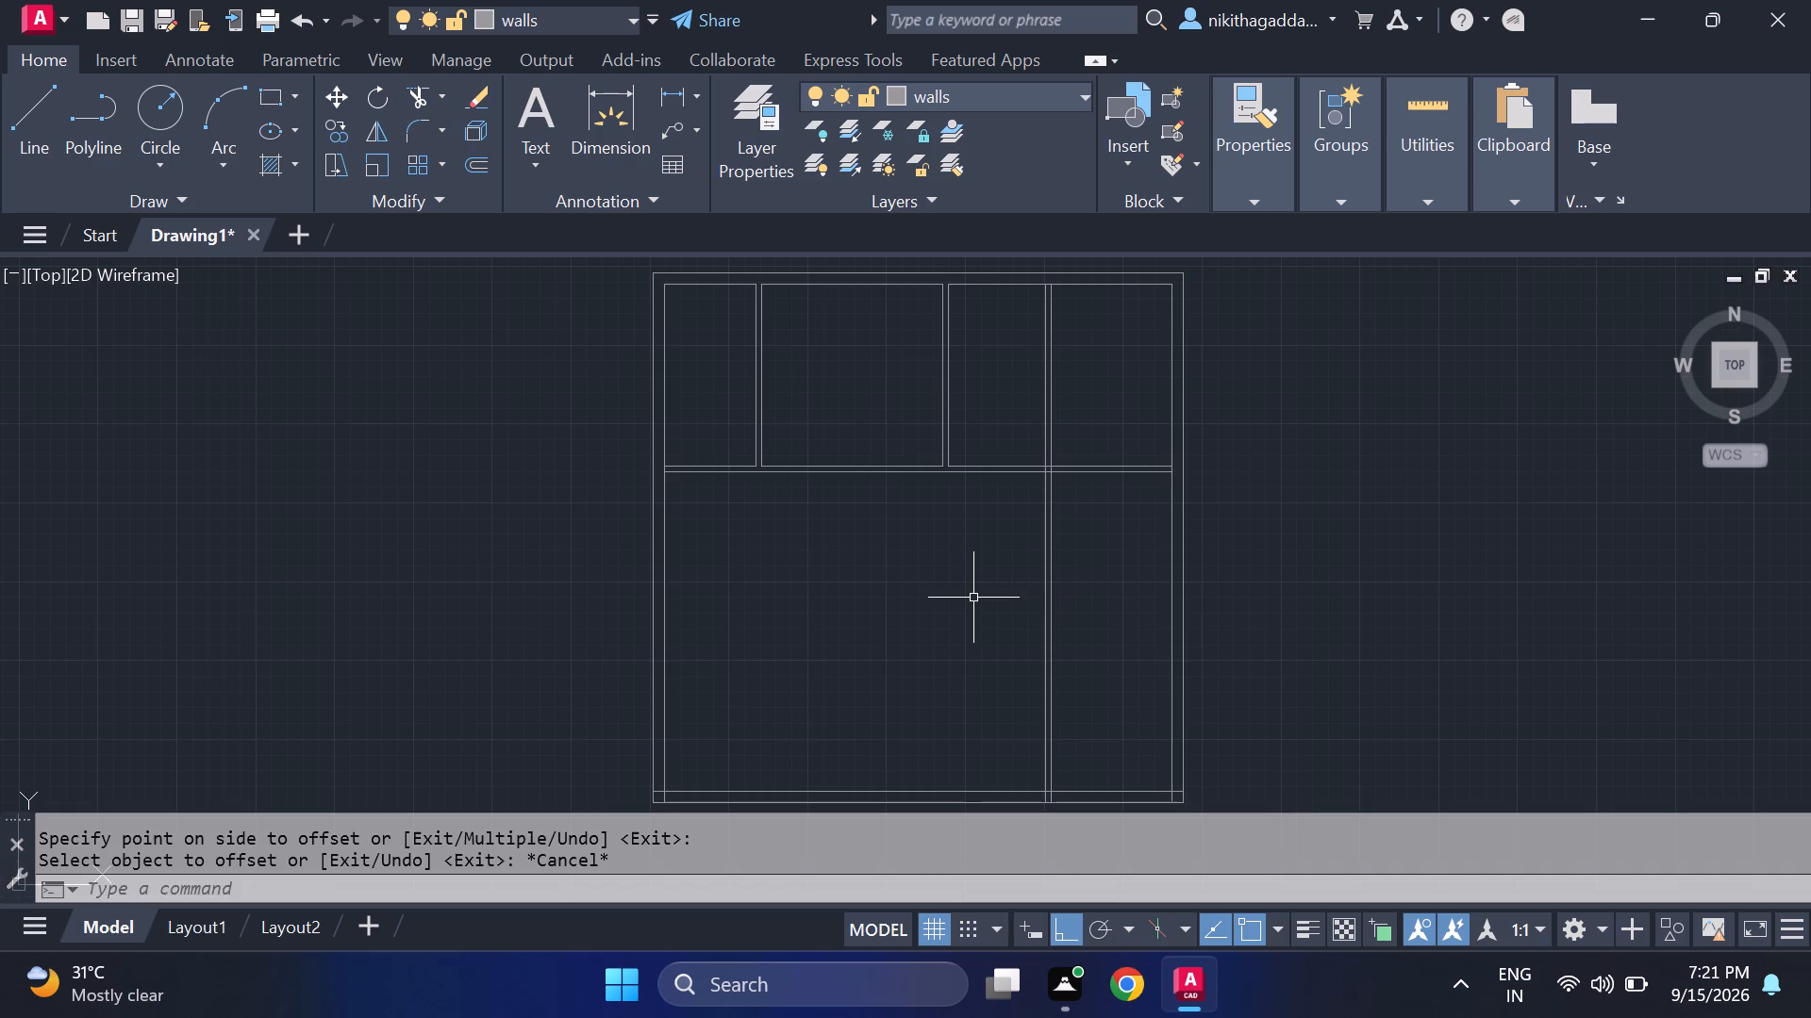
# Offset the lower line of the horizontal partition 8' to the south.
pyautogui.scroll(-1, 954, 575)
pyautogui.scroll(2, 1035, 571)
pyautogui.scroll(-1, 1015, 537)
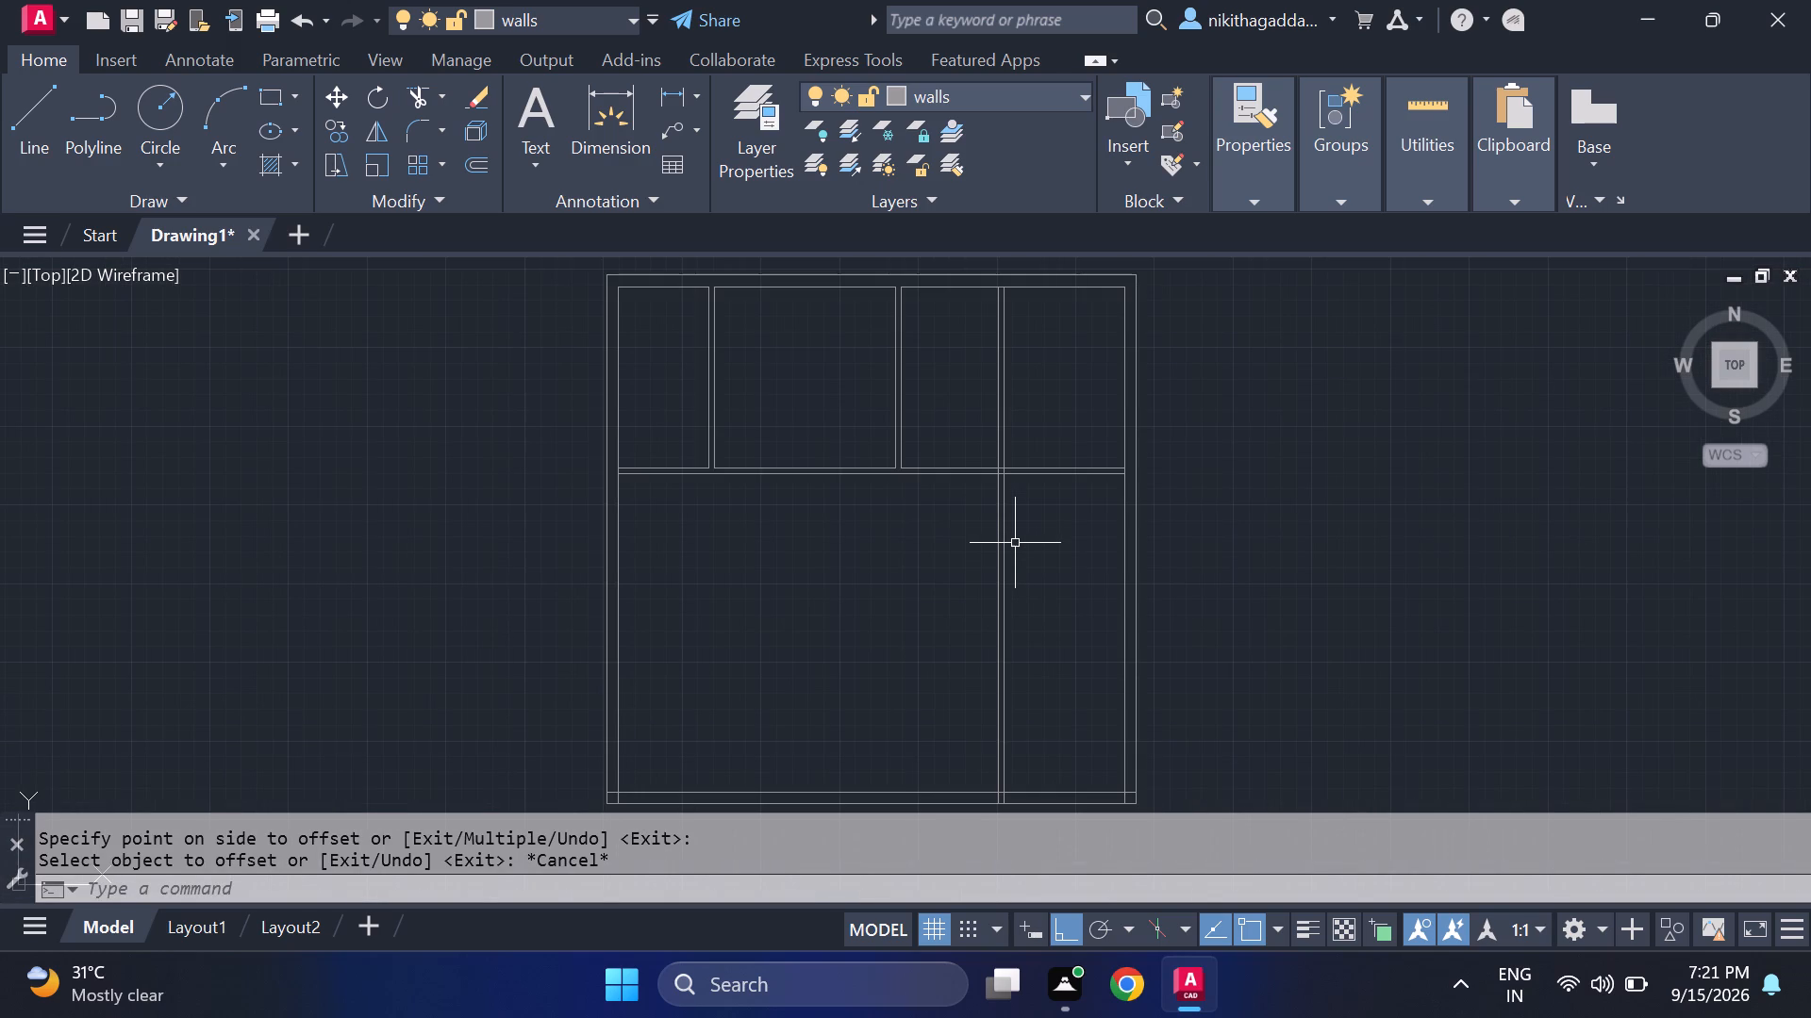
pyautogui.scroll(2, 1015, 543)
pyautogui.scroll(-2, 1015, 543)
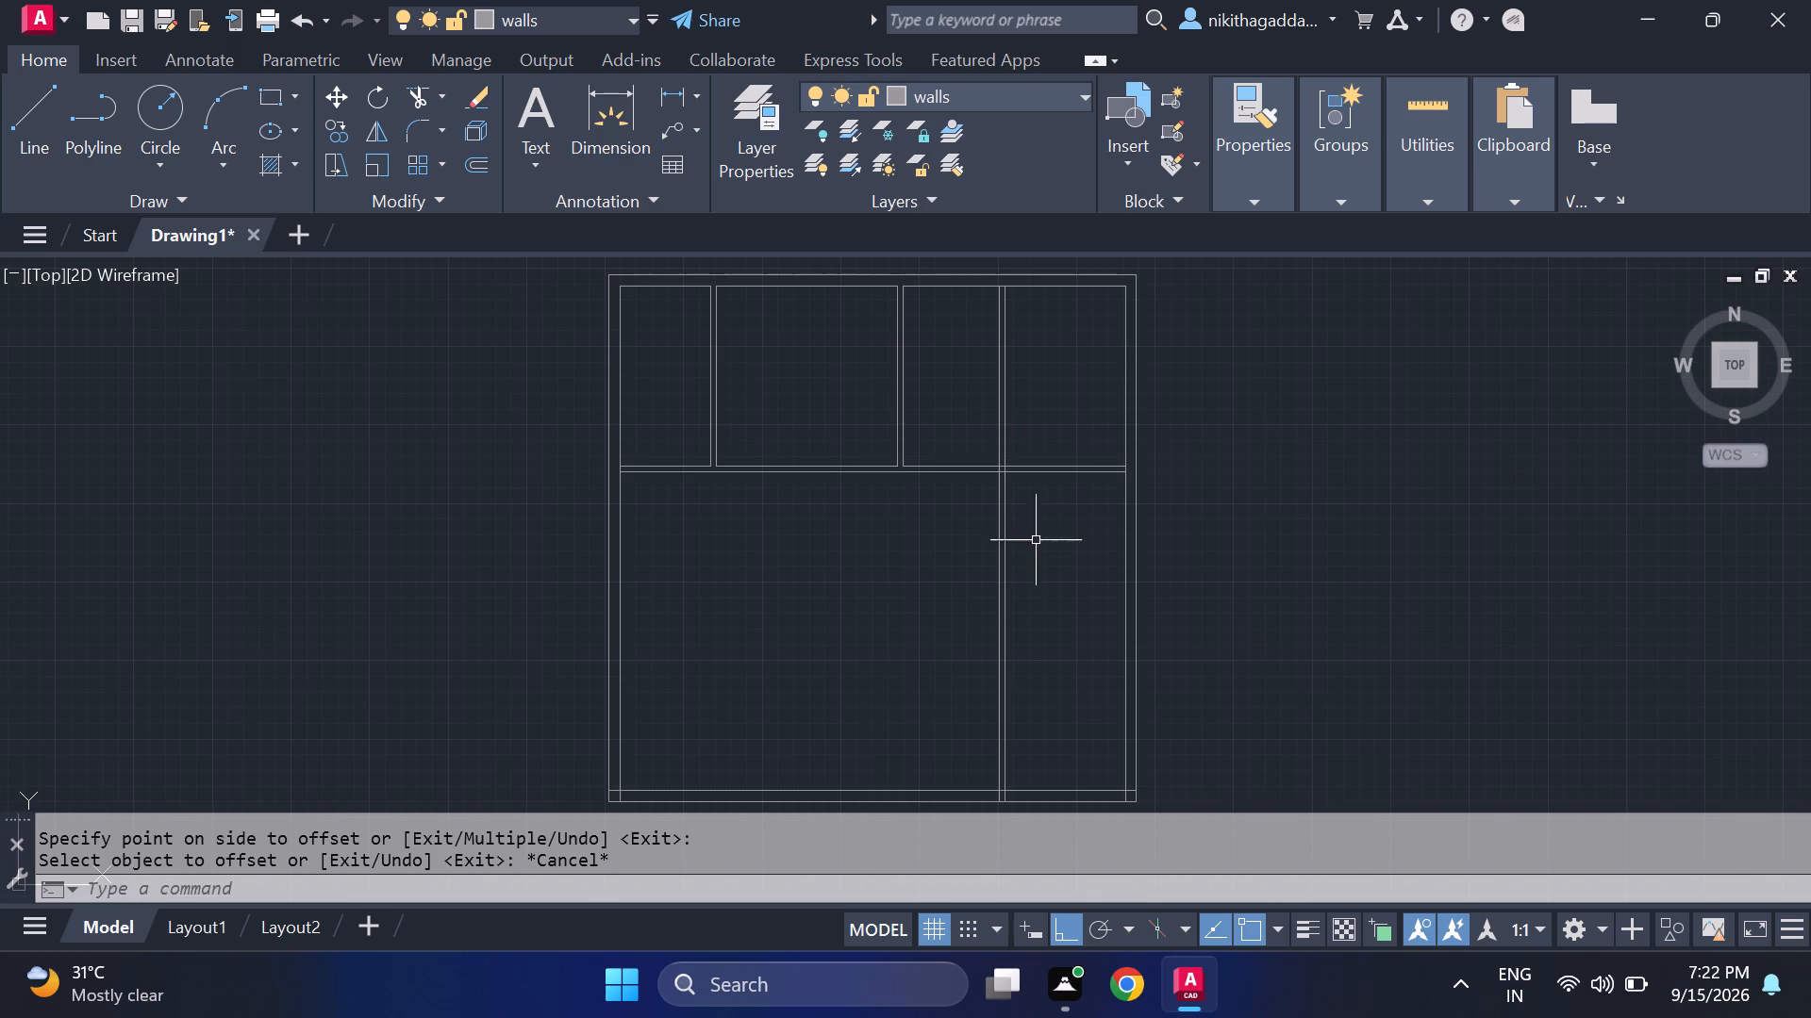
pyautogui.scroll(1, 1065, 577)
pyautogui.write('of')
pyautogui.press('Return')
pyautogui.write("8'")
pyautogui.press('Return')
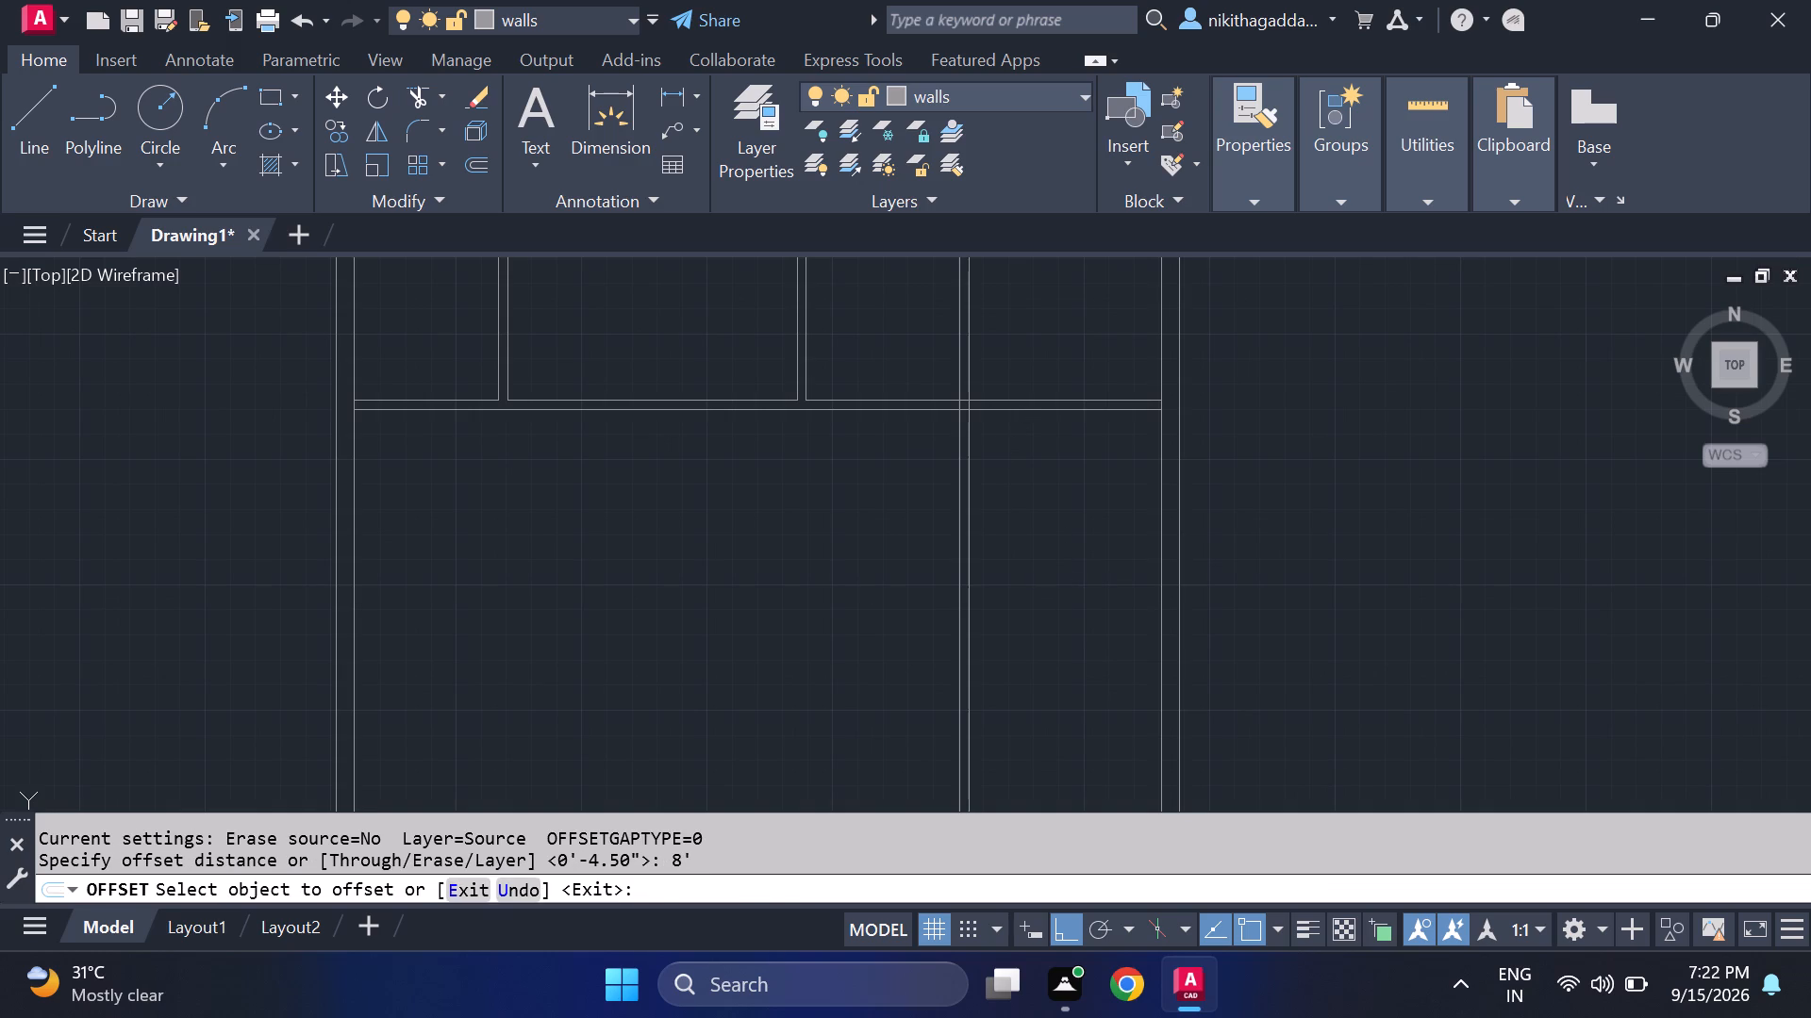
pyautogui.click(1028, 412)
pyautogui.click(1056, 718)
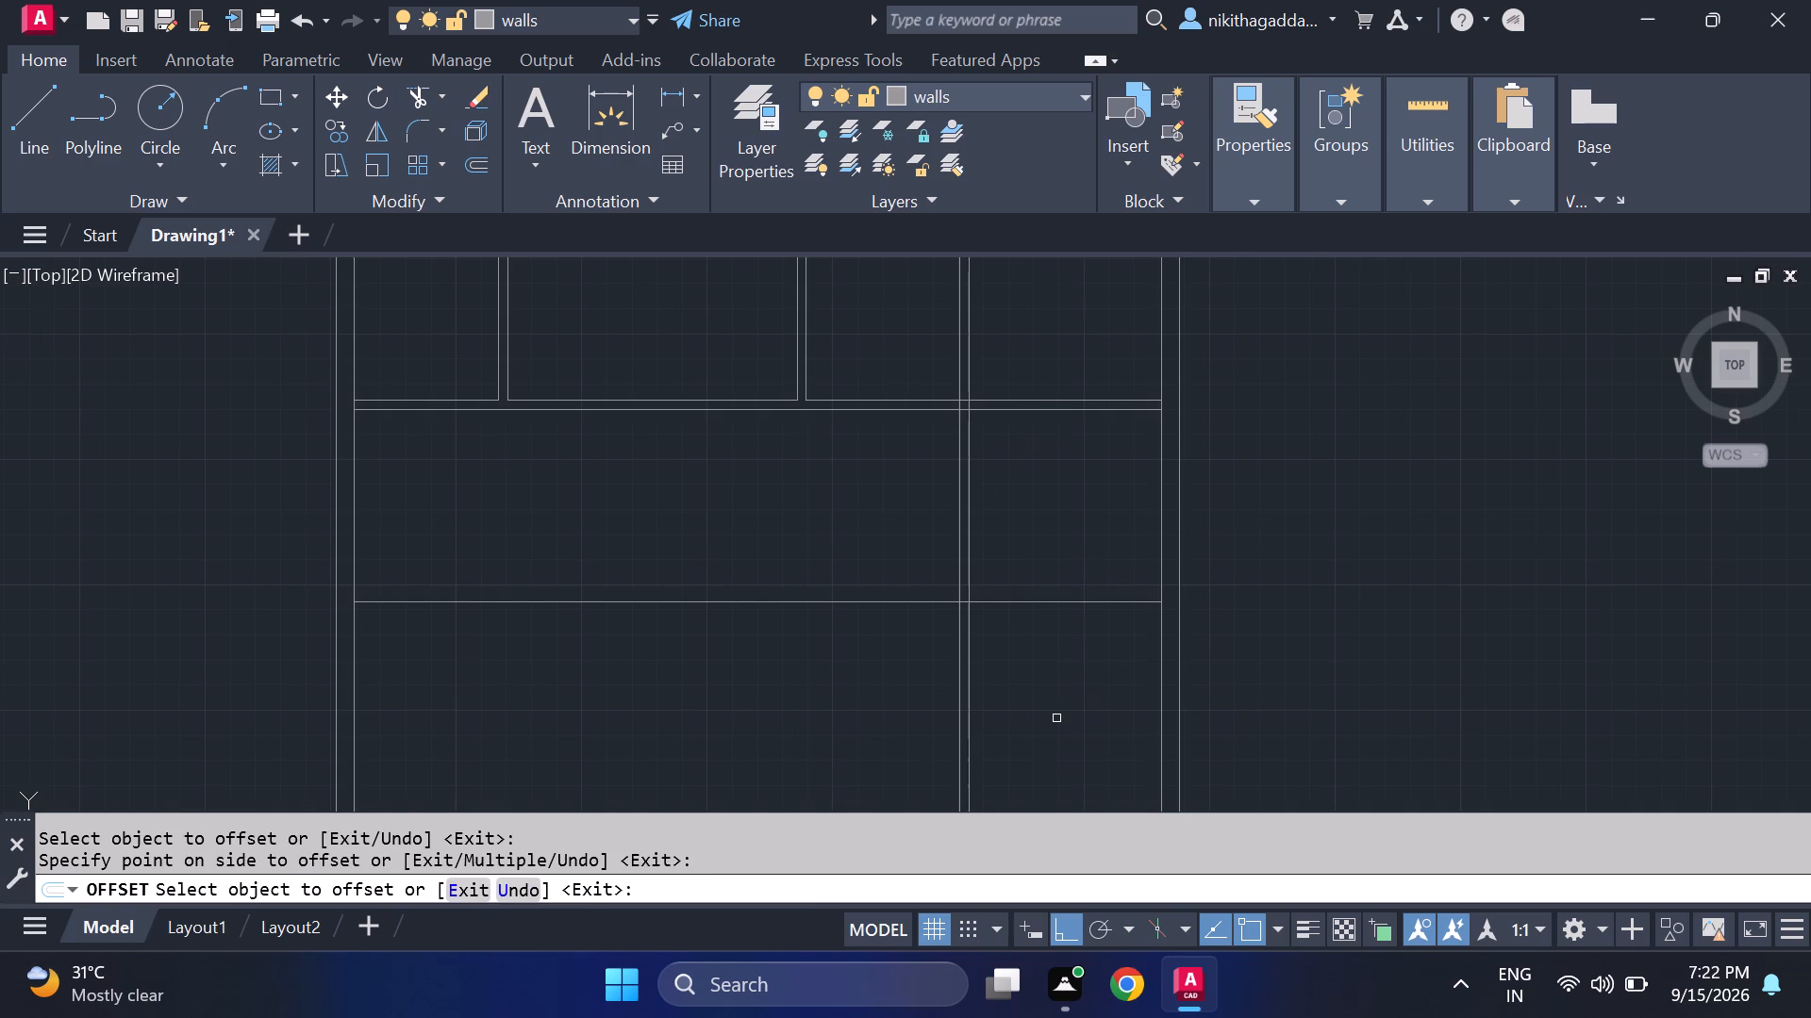
pyautogui.press('Escape')
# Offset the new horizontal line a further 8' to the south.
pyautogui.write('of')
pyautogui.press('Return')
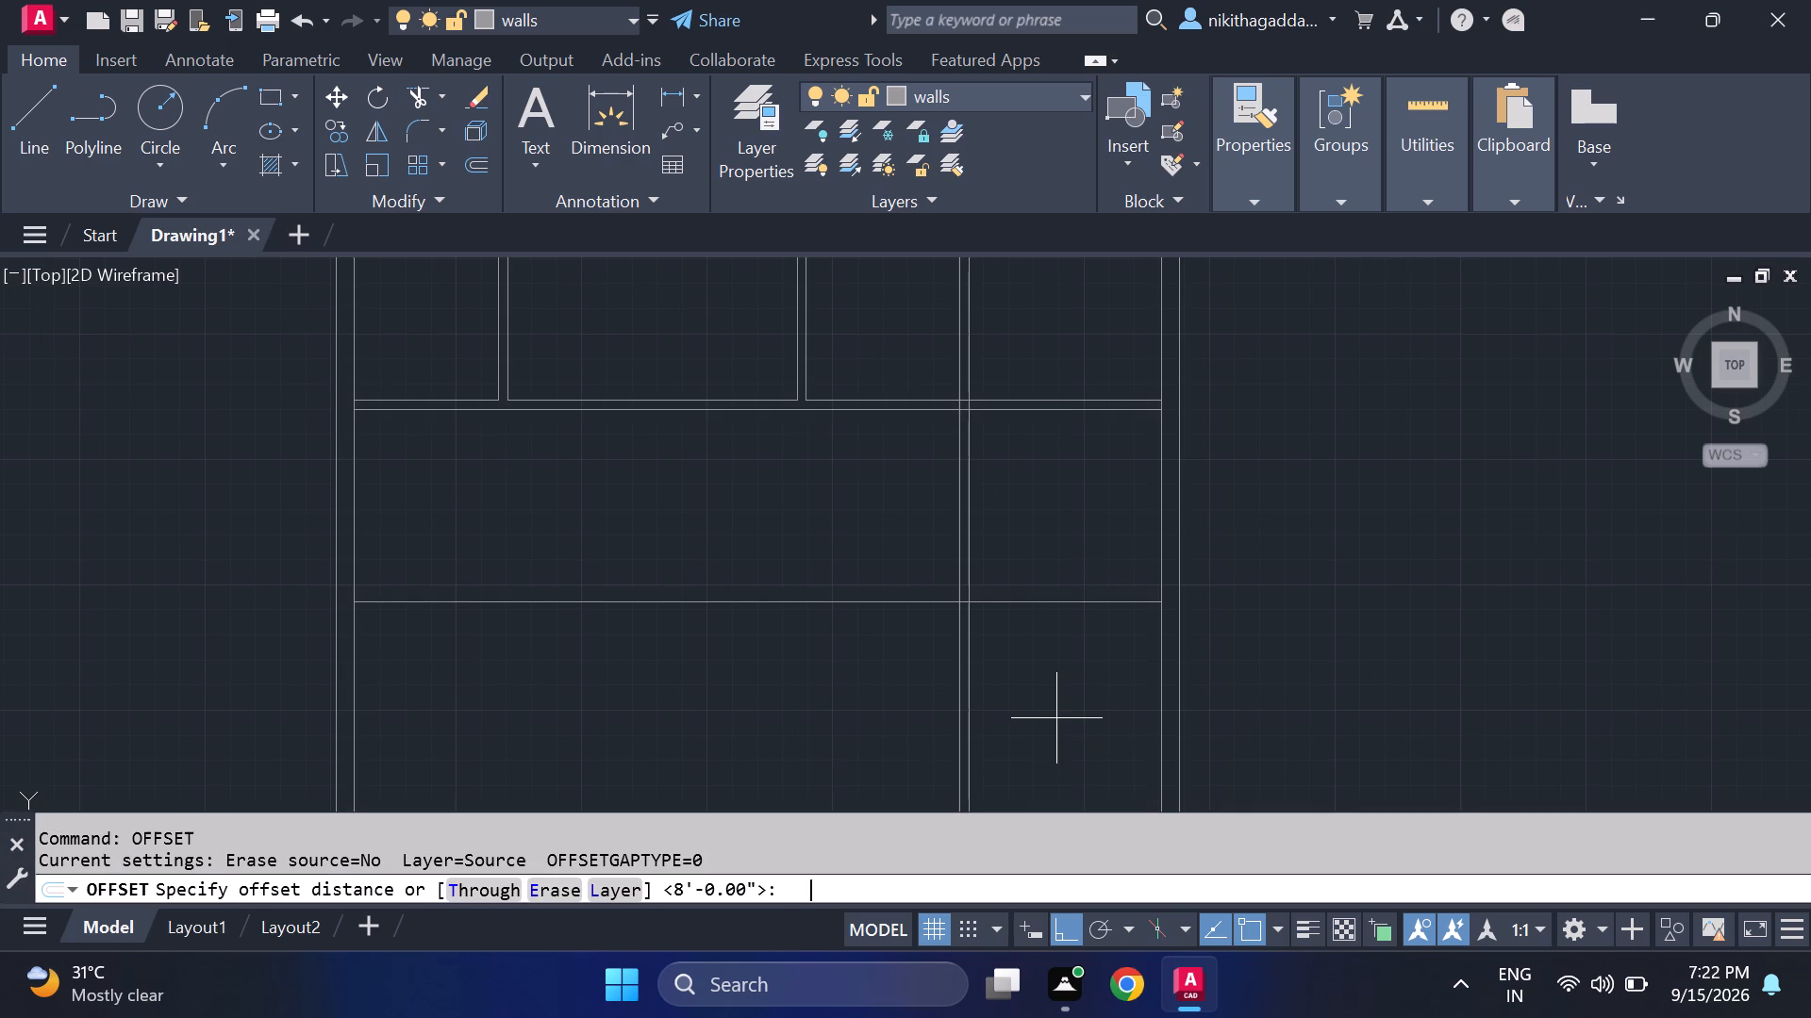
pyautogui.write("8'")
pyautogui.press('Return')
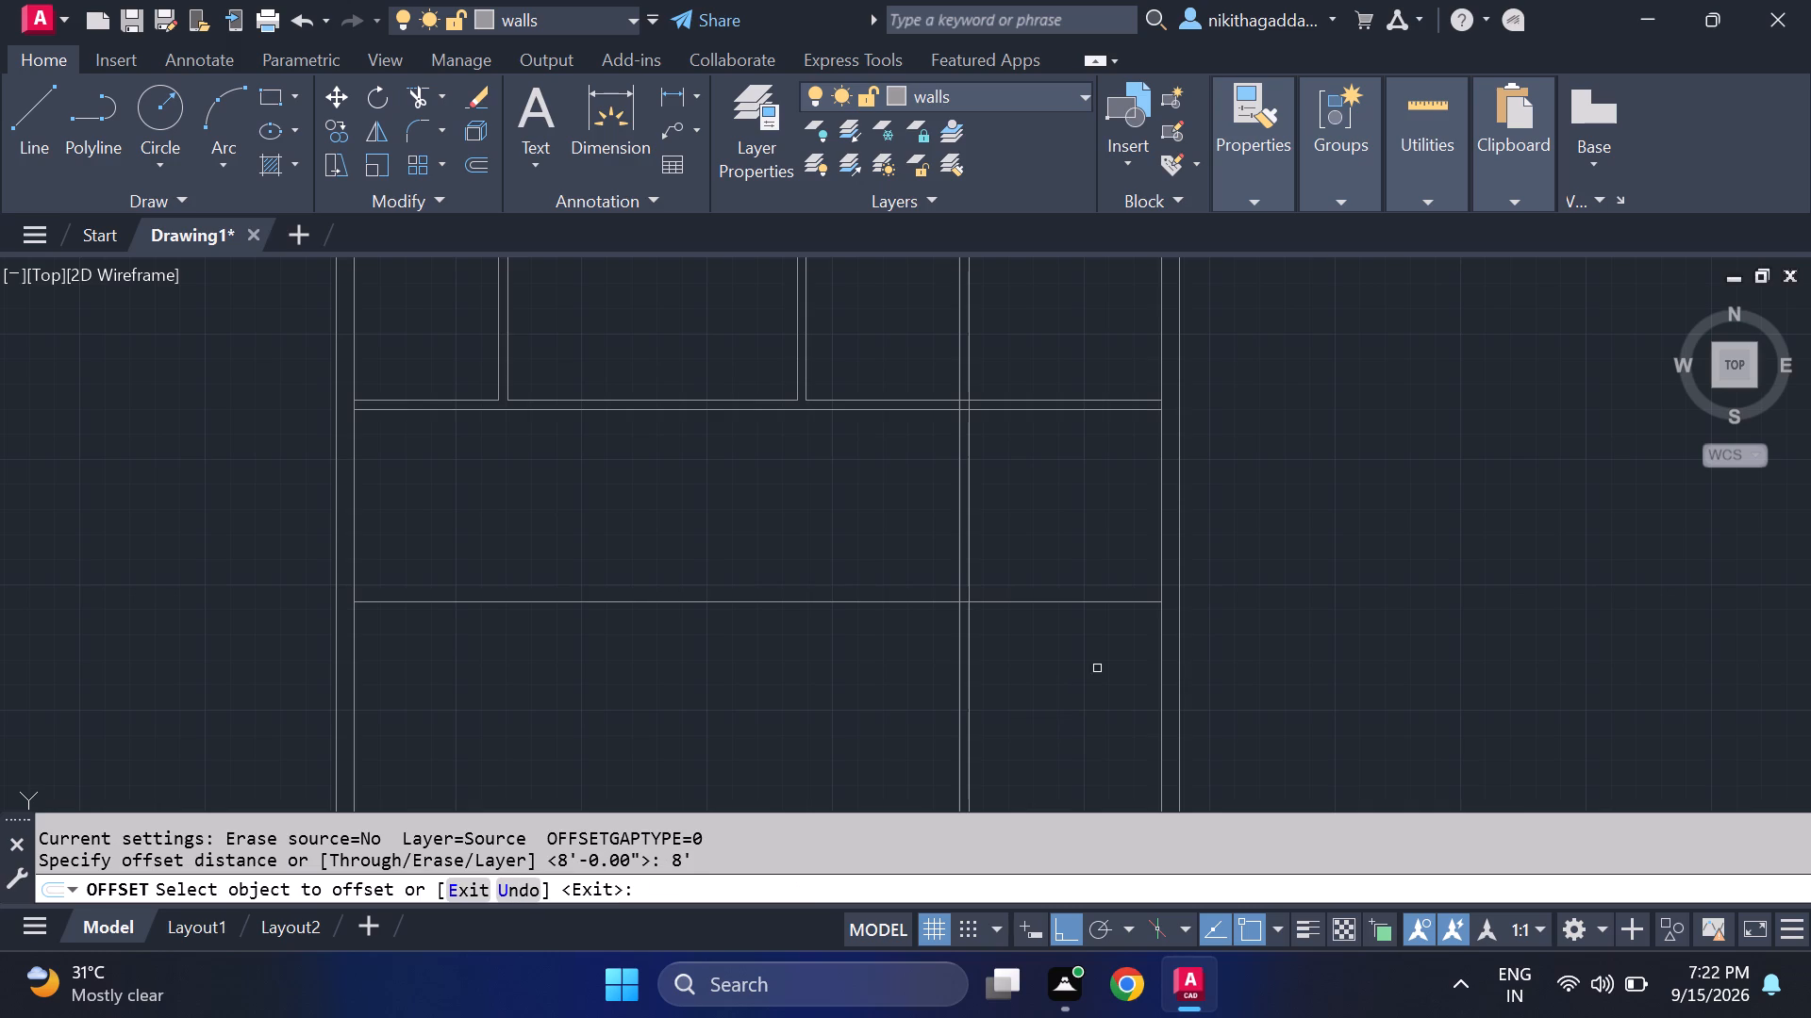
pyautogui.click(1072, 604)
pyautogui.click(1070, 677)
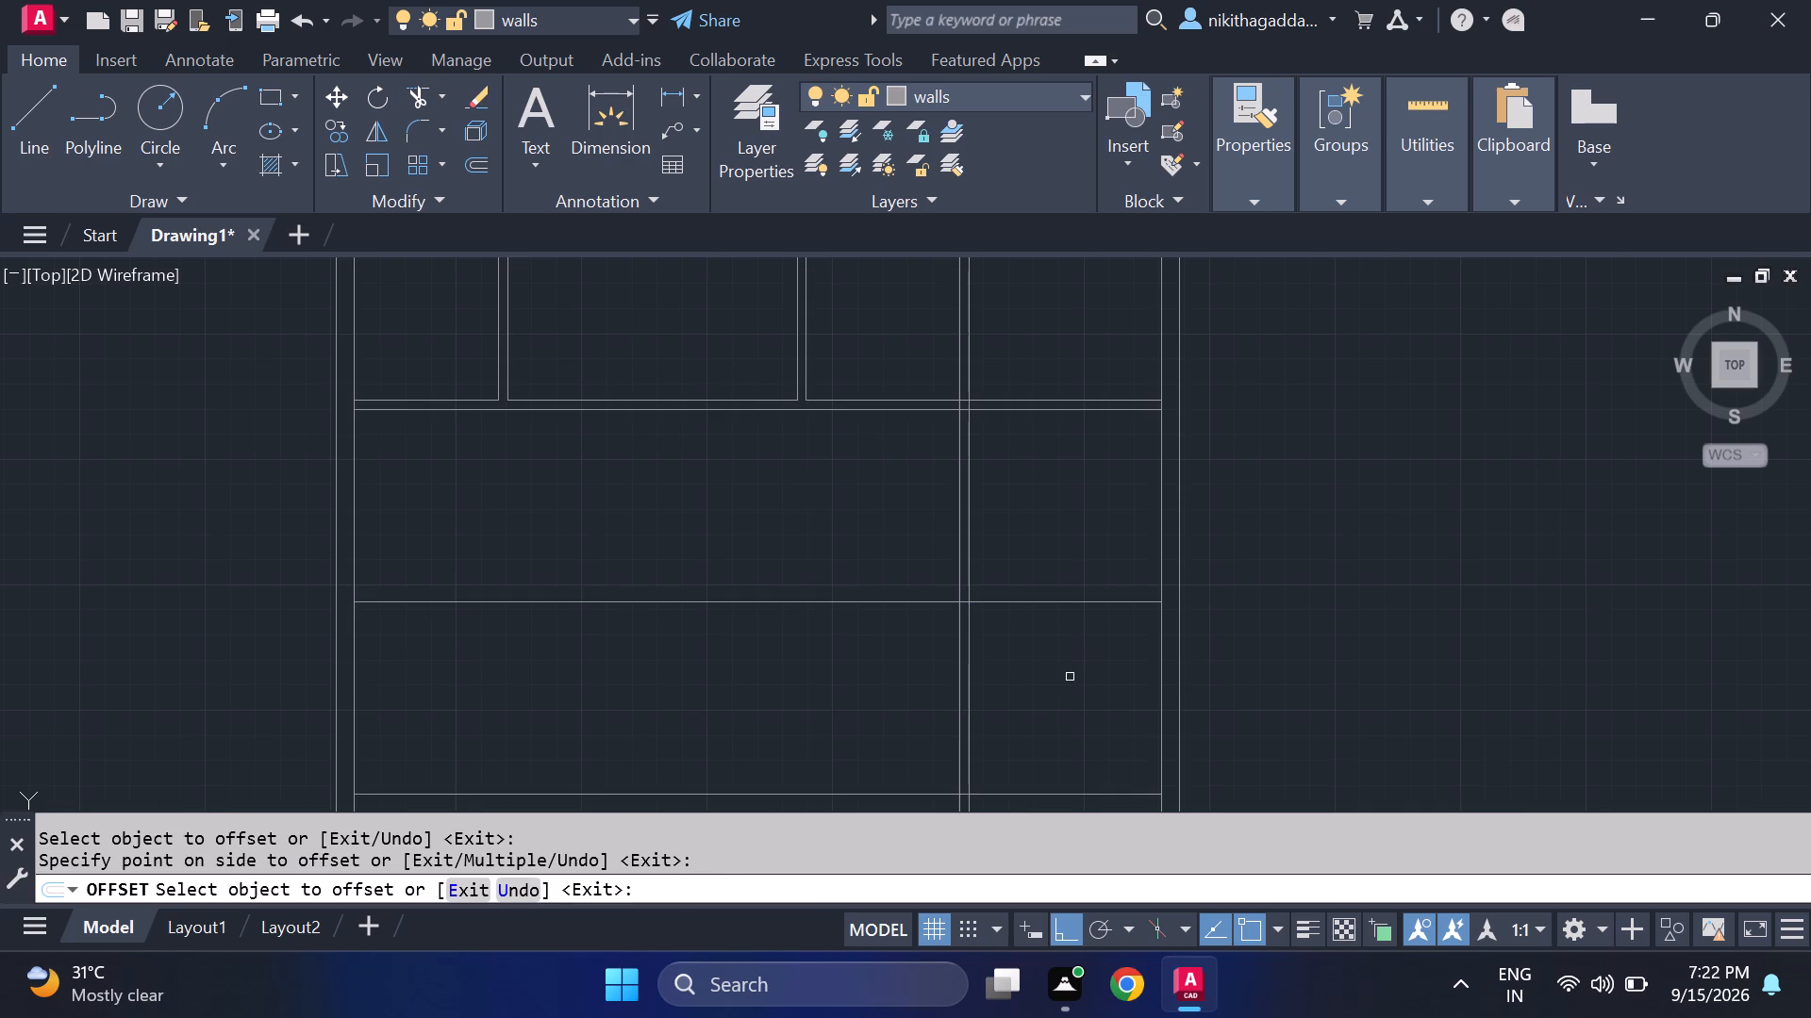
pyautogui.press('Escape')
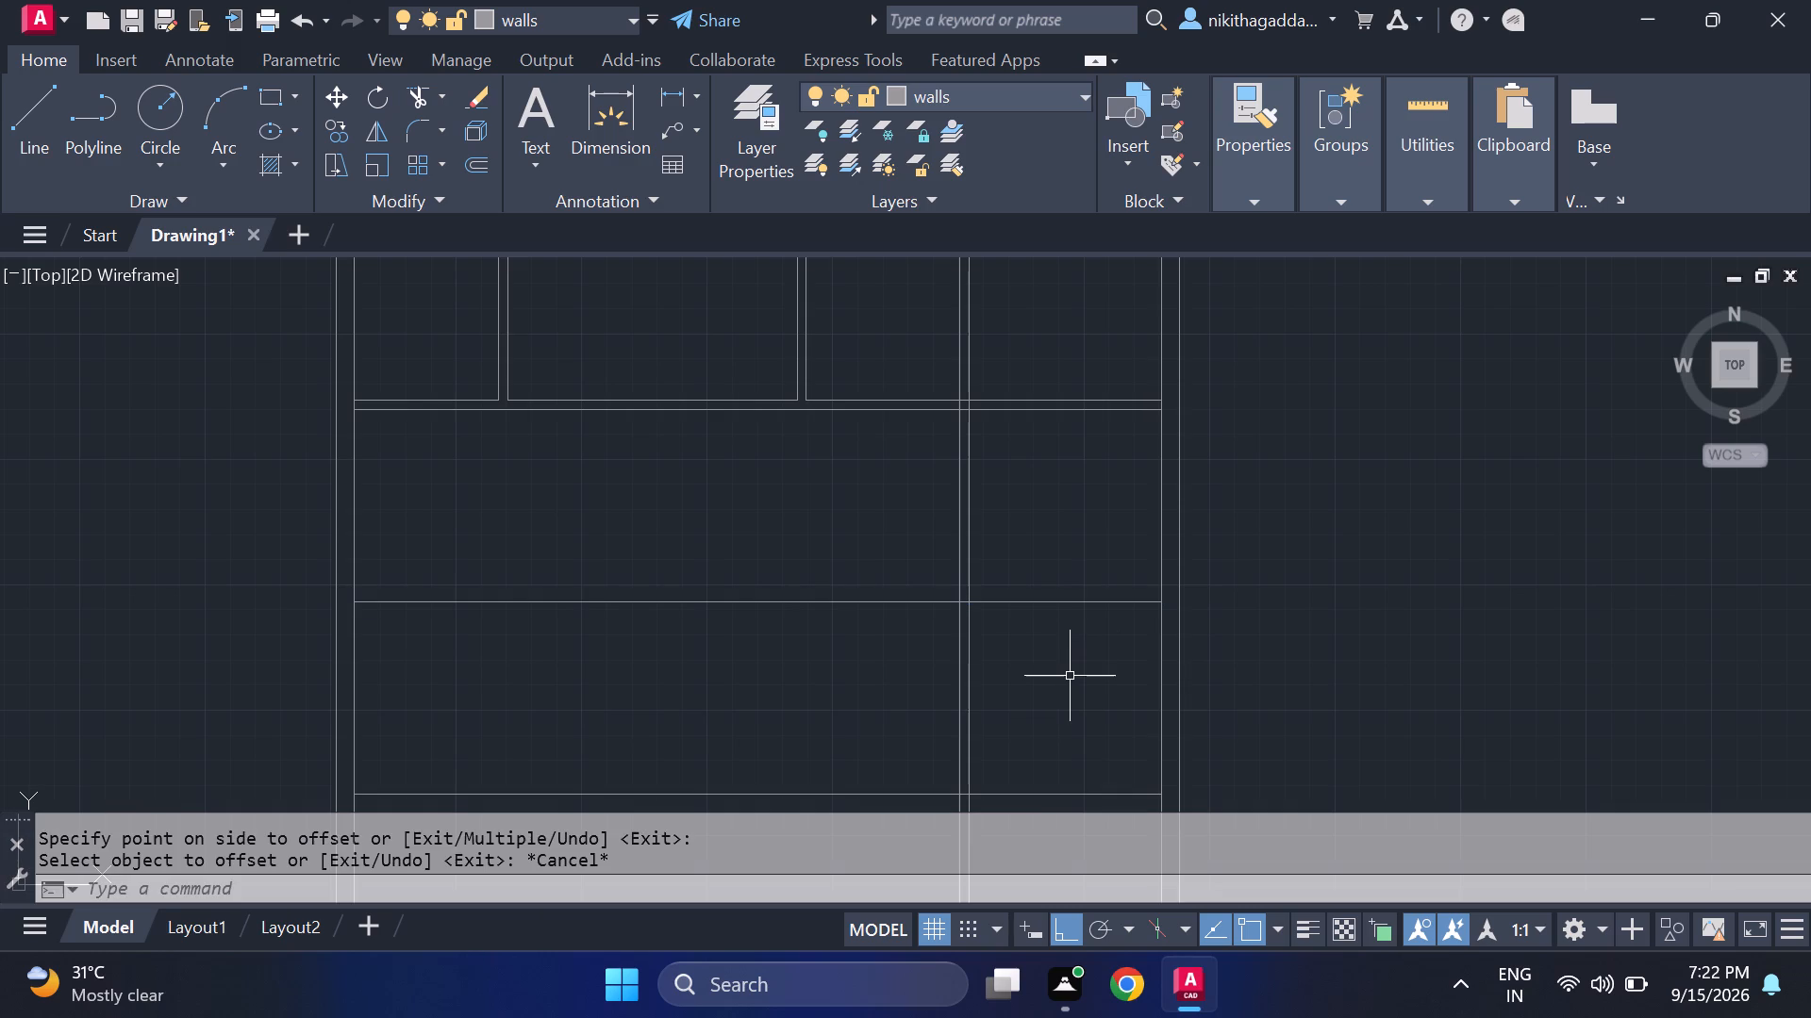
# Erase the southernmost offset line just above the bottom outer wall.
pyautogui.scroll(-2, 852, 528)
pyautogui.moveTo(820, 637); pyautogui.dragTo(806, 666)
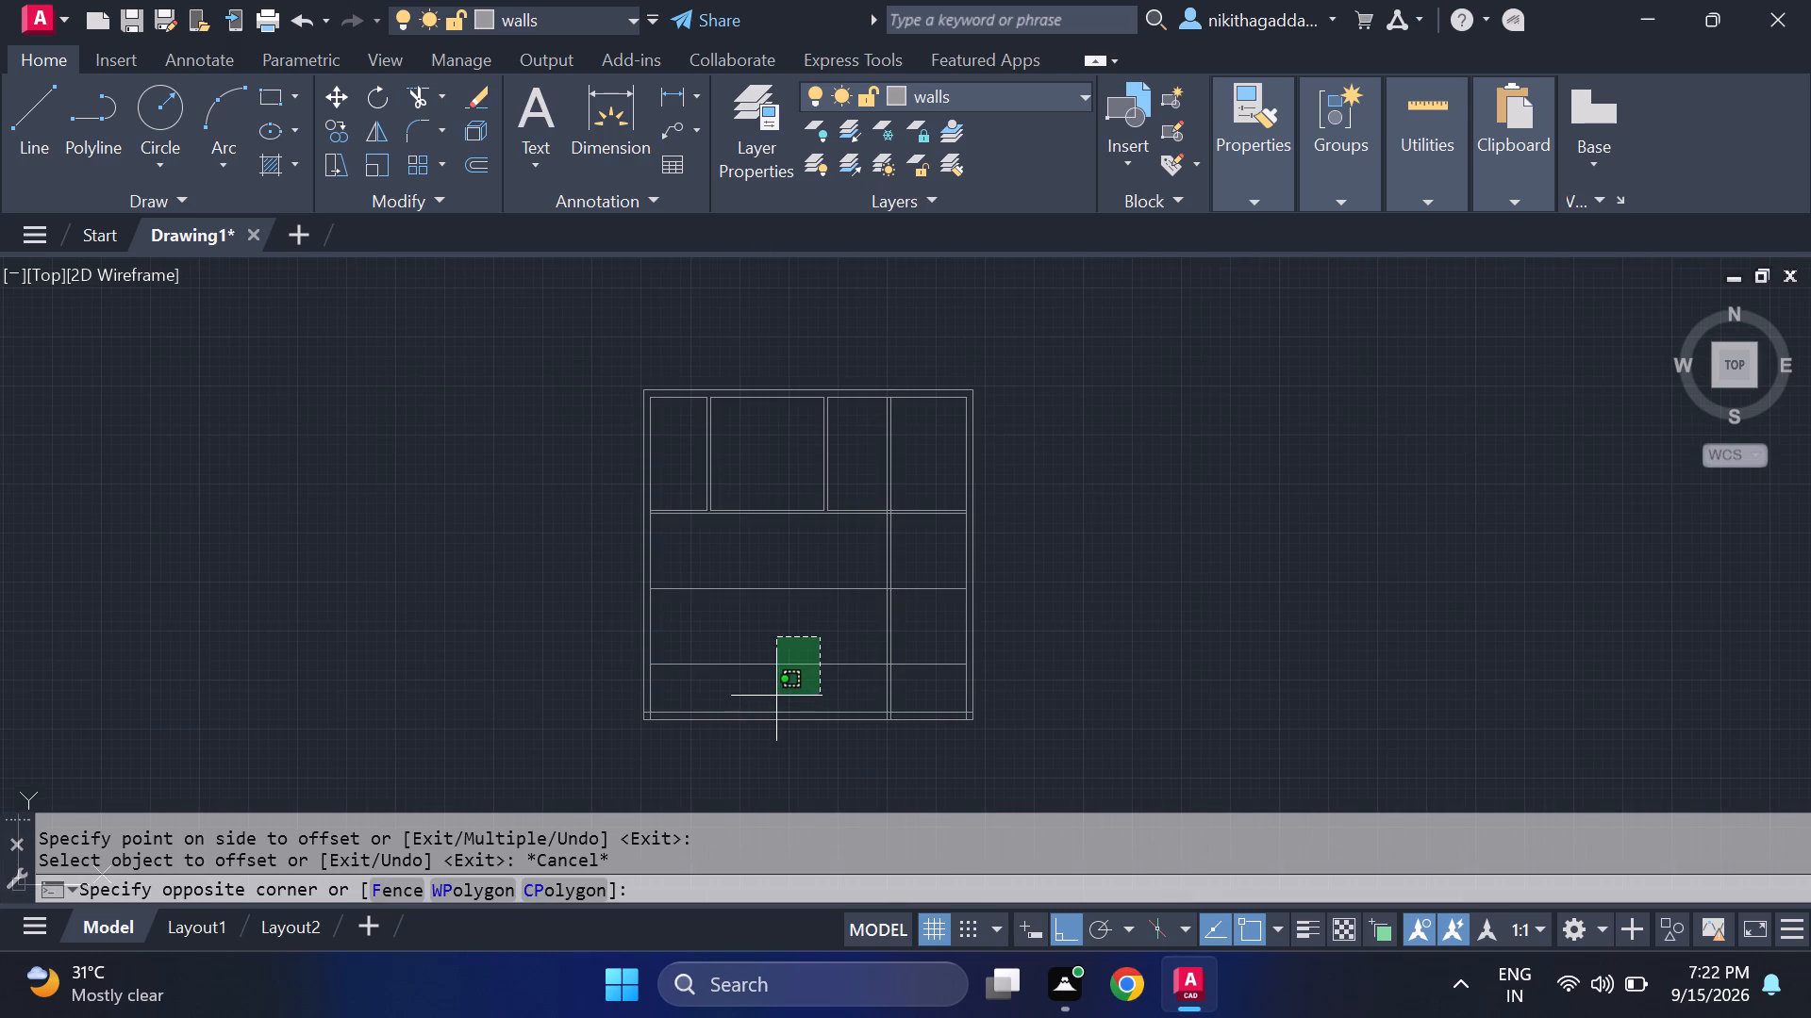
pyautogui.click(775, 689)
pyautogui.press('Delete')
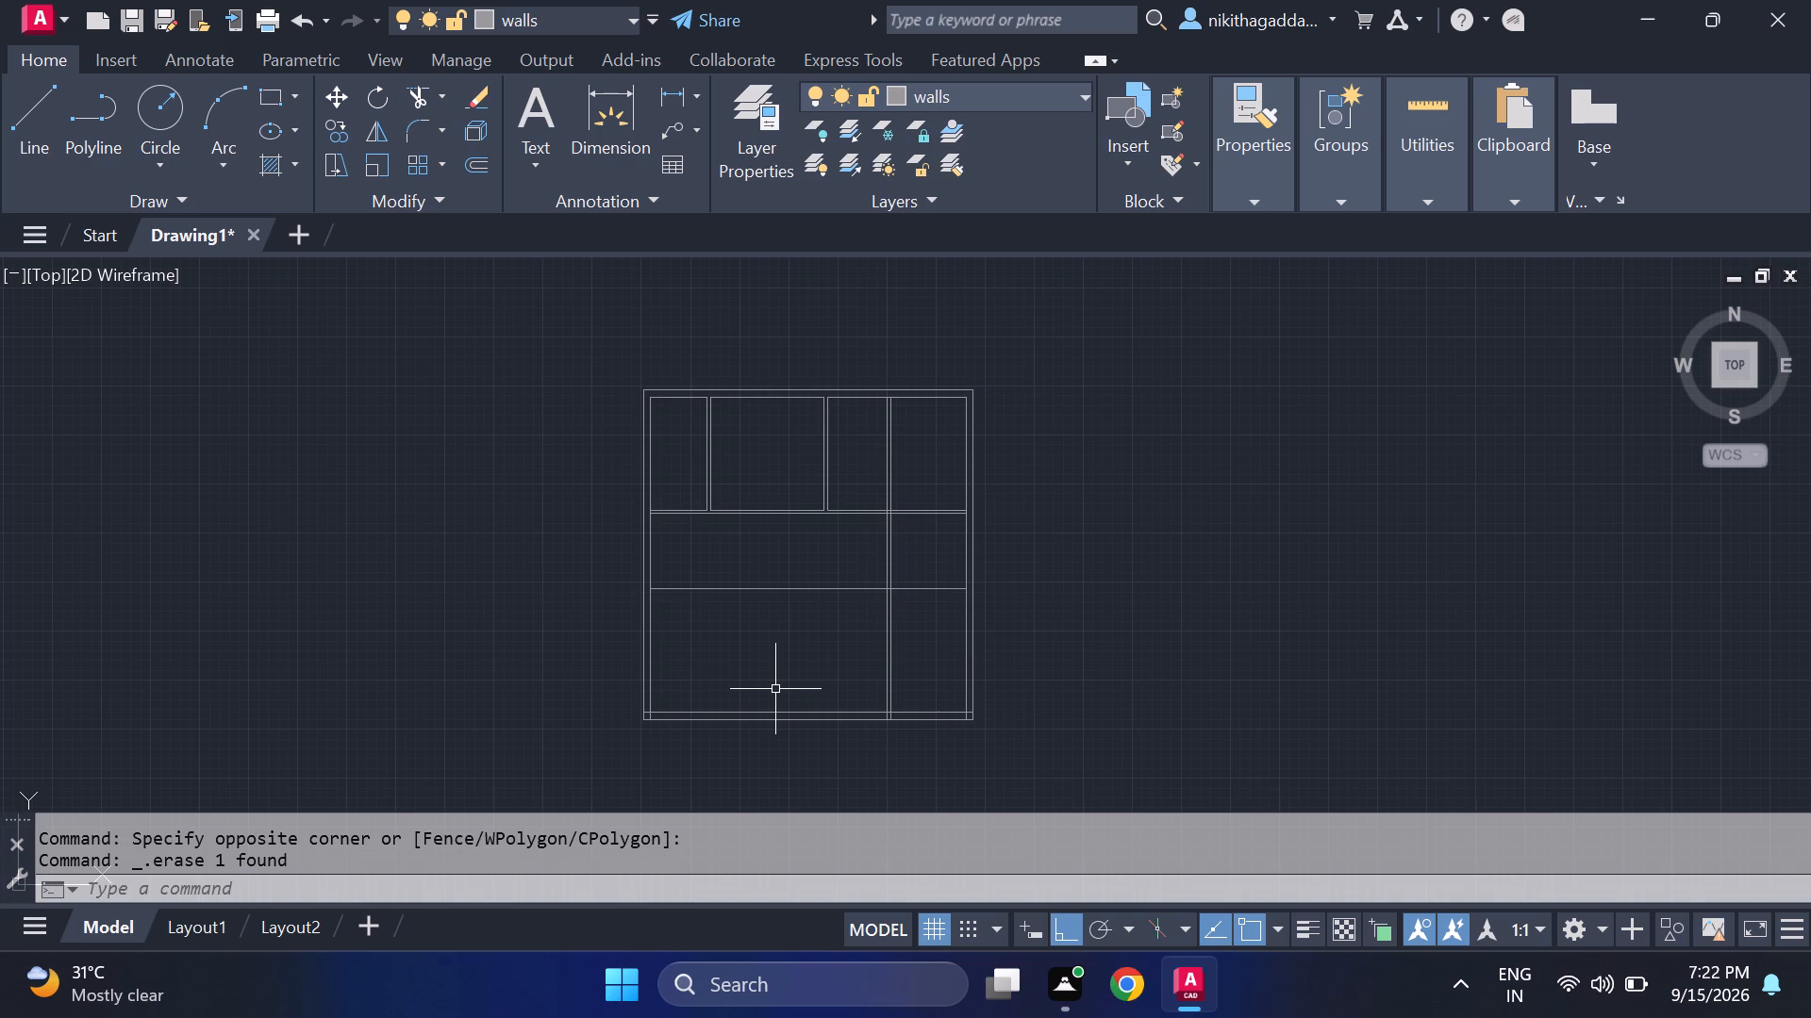
# Offset the remaining single horizontal line 4.5" to the south to form the lower partition.
pyautogui.write('of')
pyautogui.press('Return')
pyautogui.write('4.5')
pyautogui.hotkey('shift', '"')
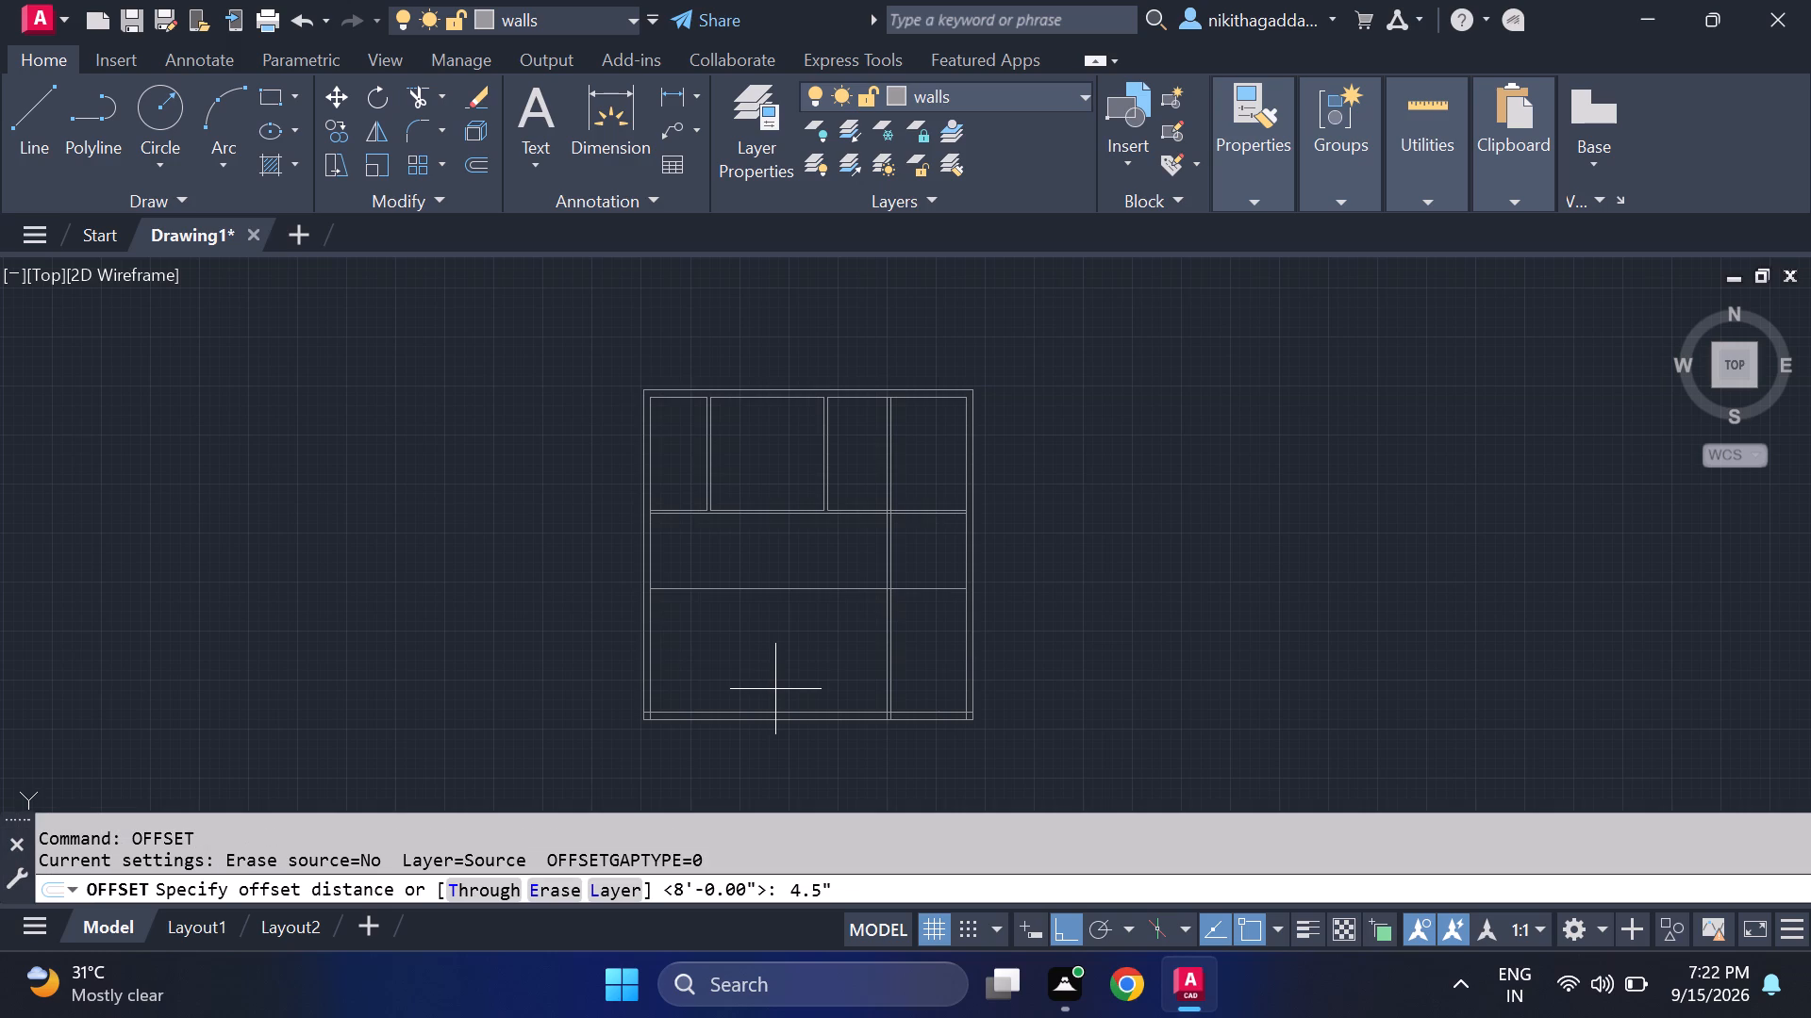
pyautogui.press('Return')
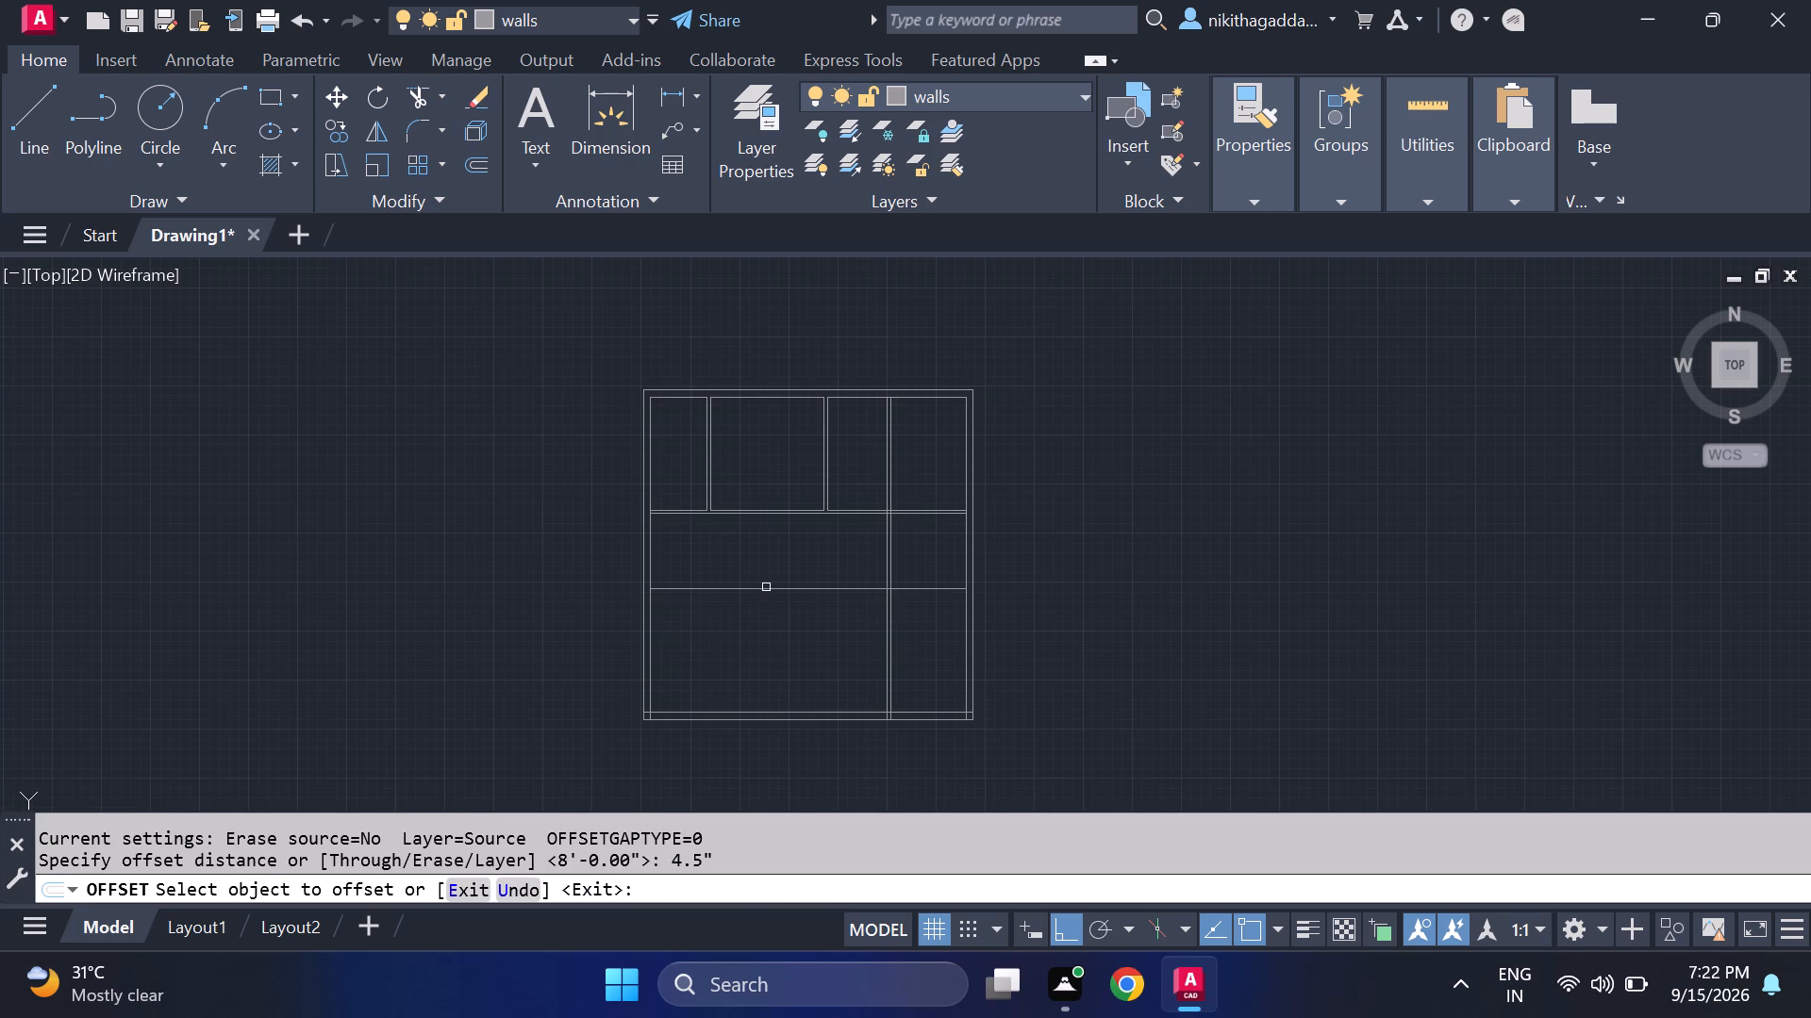
pyautogui.click(766, 587)
pyautogui.click(772, 623)
pyautogui.scroll(1, 772, 619)
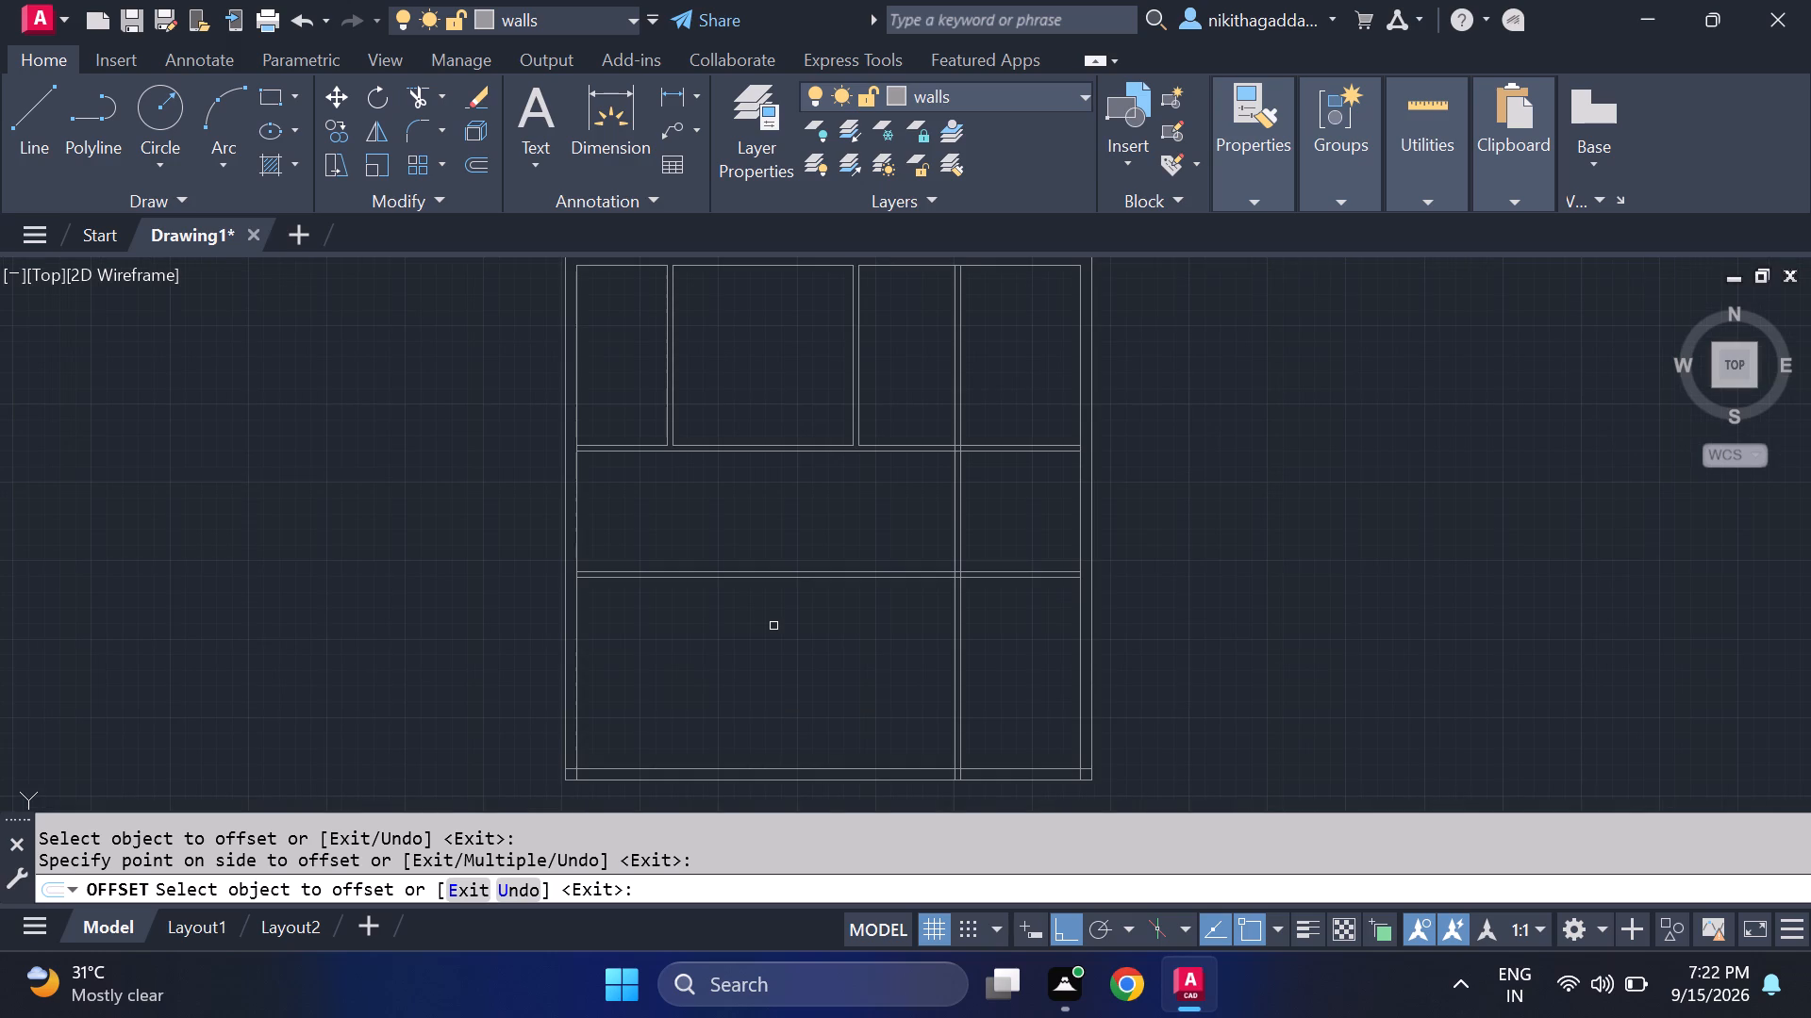
pyautogui.press('Escape')
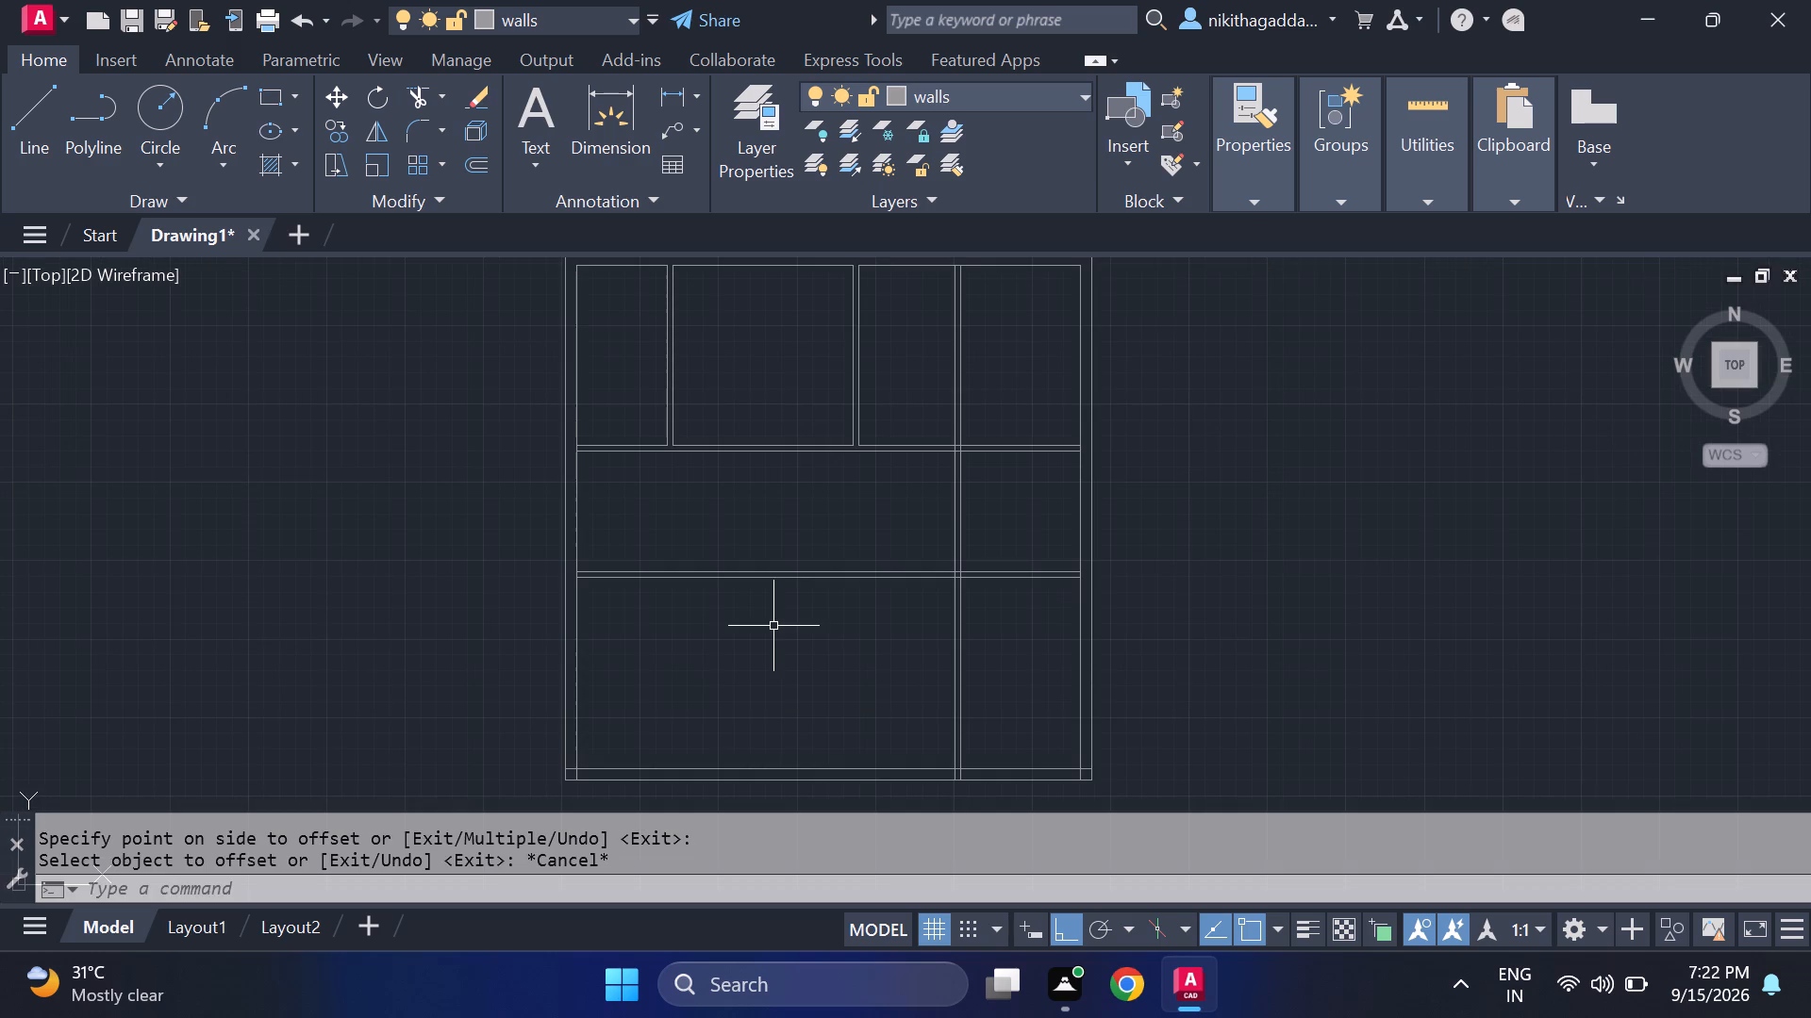
# Trim away the lower horizontal partition's lines west of the new vertical partition.
pyautogui.write('tr')
pyautogui.press('Return')
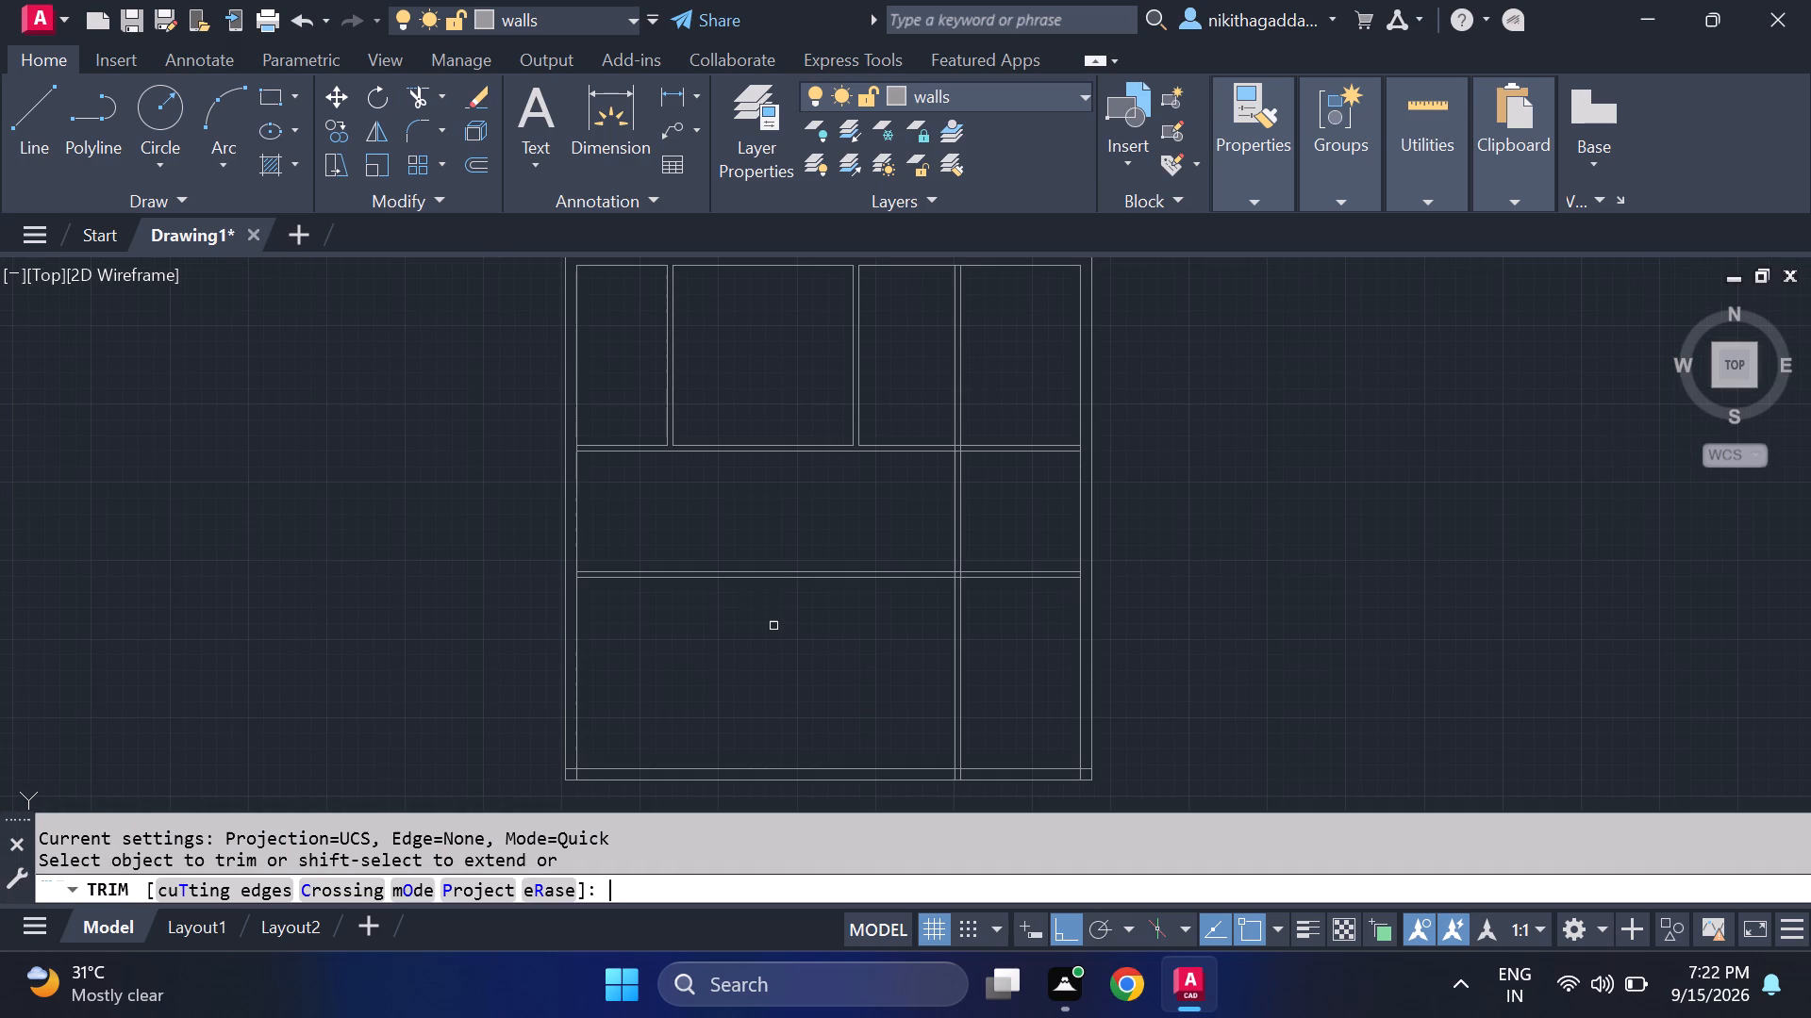
pyautogui.moveTo(759, 524); pyautogui.dragTo(771, 632)
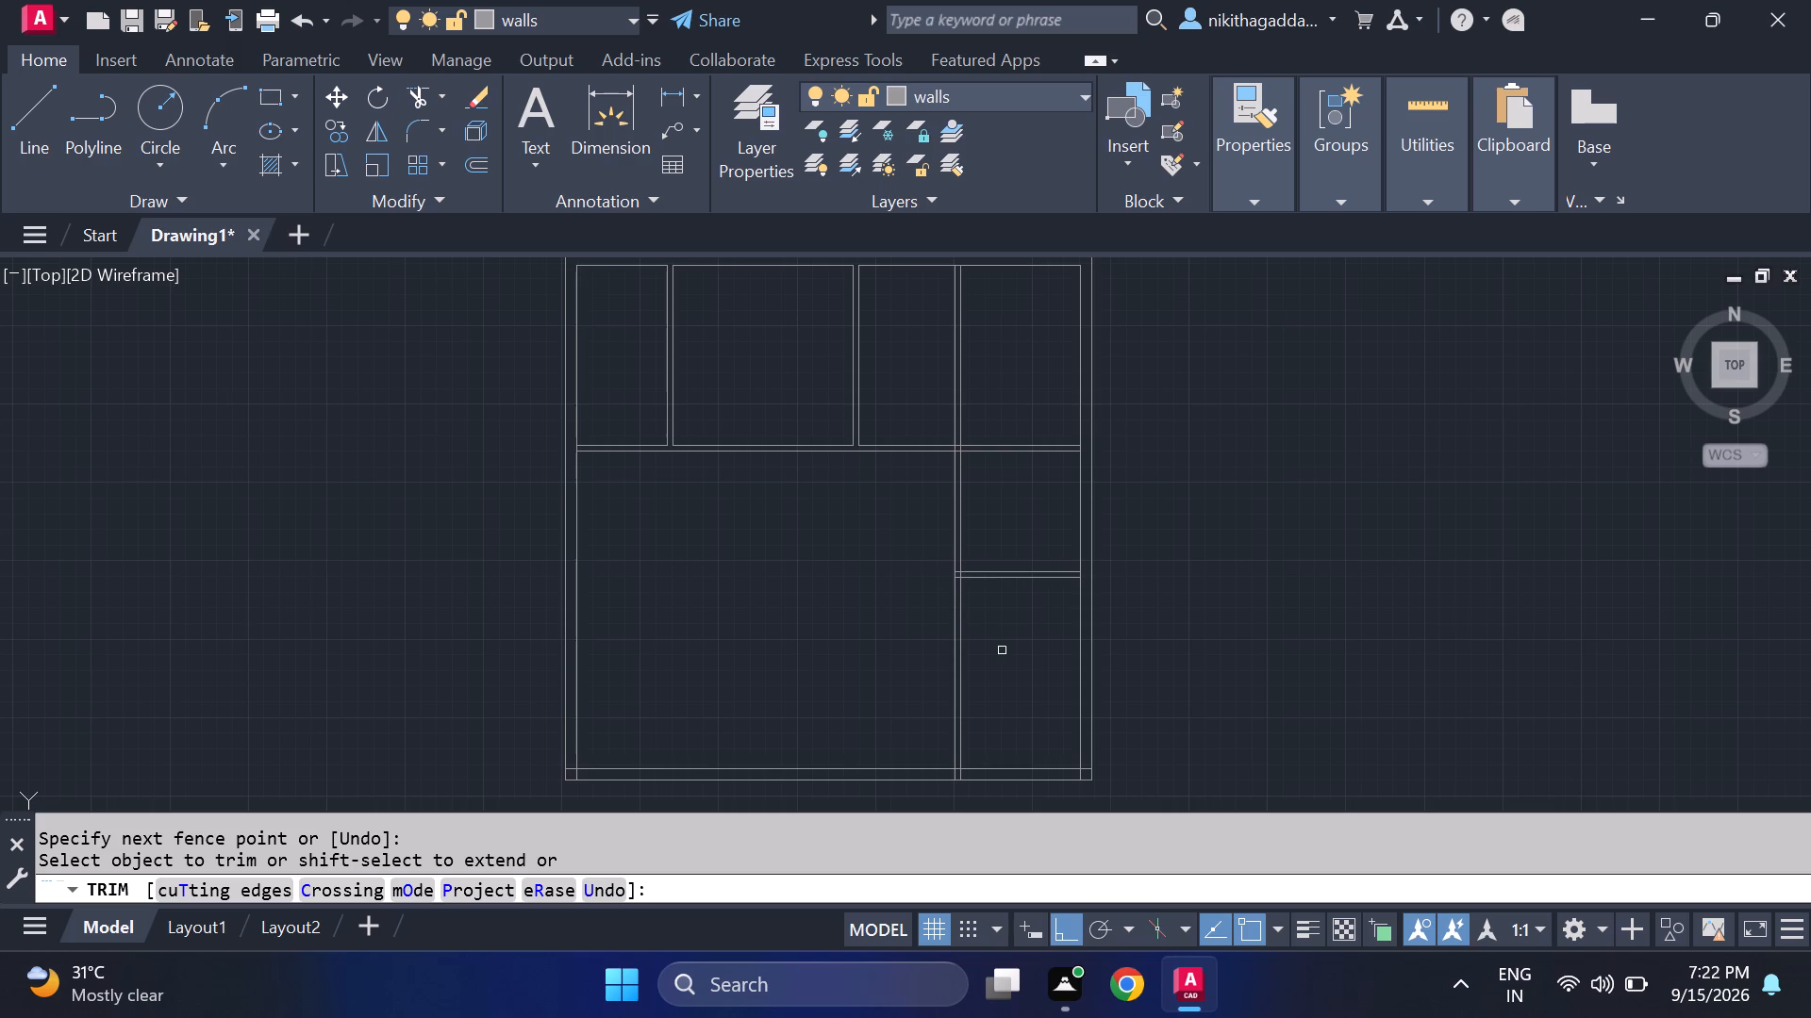
# Trim away the new vertical partition's lines south of the lower horizontal partition, including the stubs inside the bottom outer wall.
pyautogui.moveTo(1002, 650); pyautogui.dragTo(905, 685)
pyautogui.scroll(3, 975, 794)
pyautogui.moveTo(939, 721); pyautogui.dragTo(871, 731)
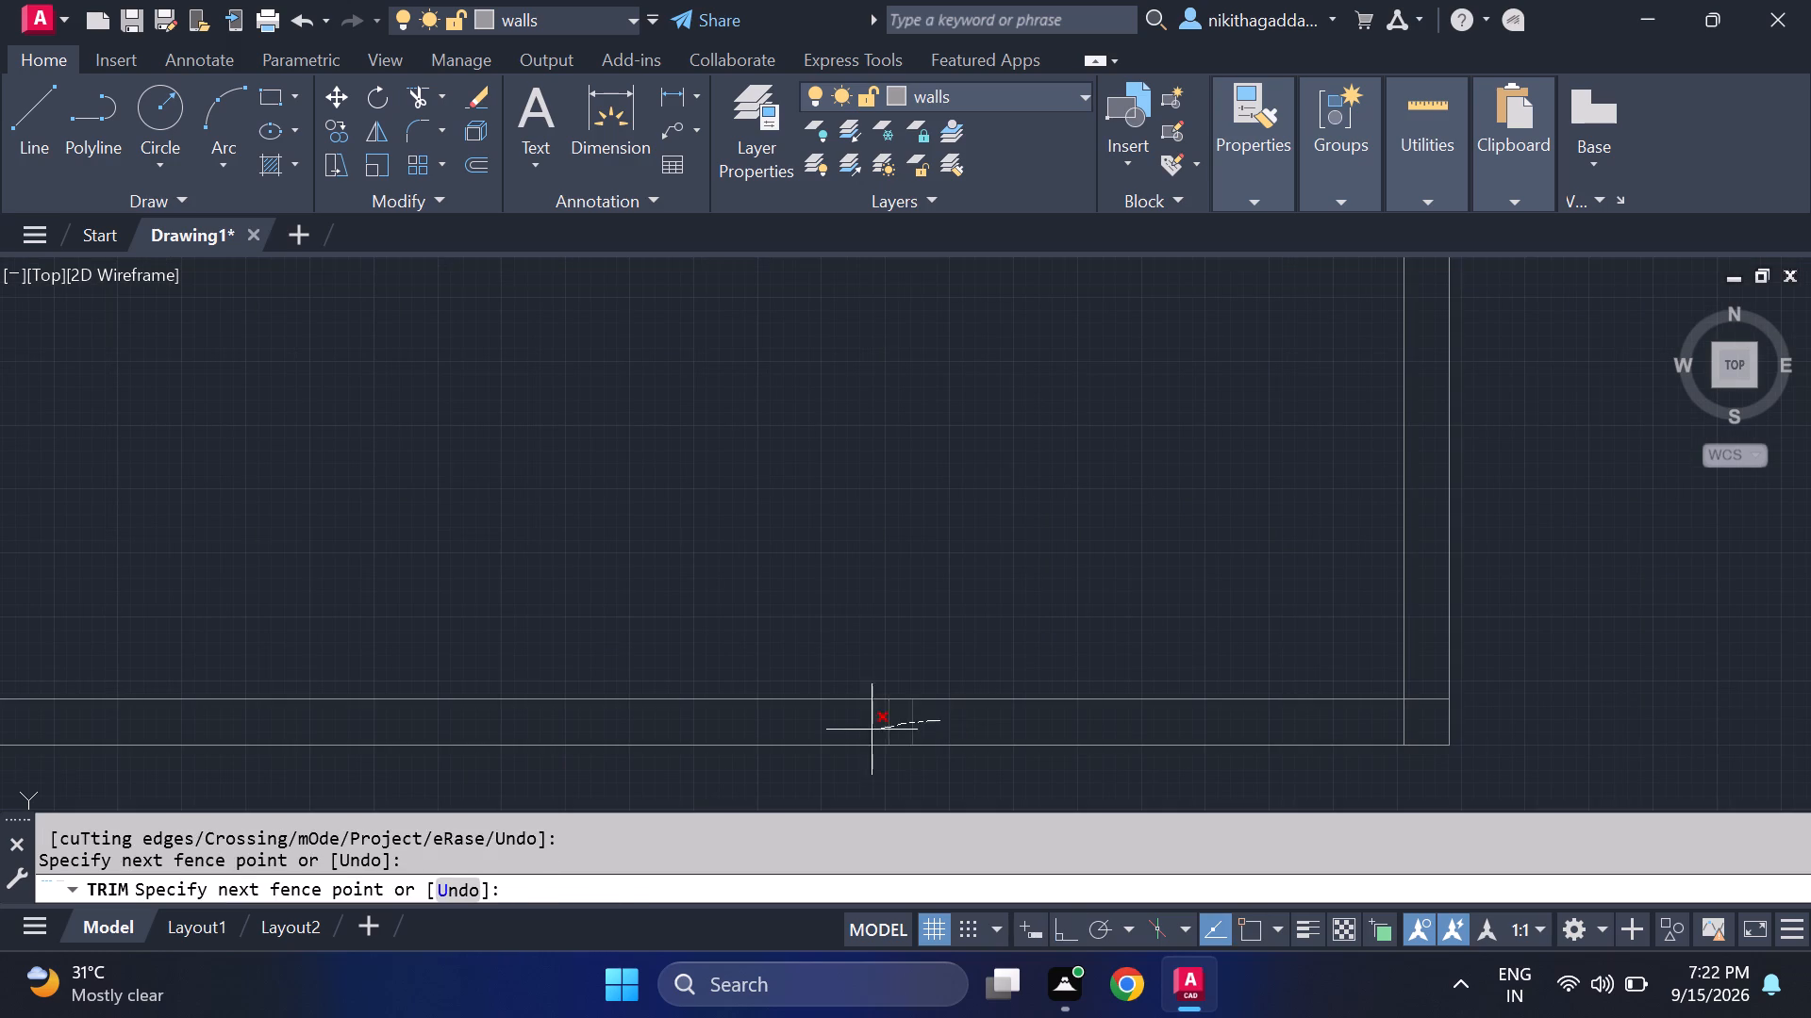
pyautogui.moveTo(871, 731); pyautogui.dragTo(855, 735)
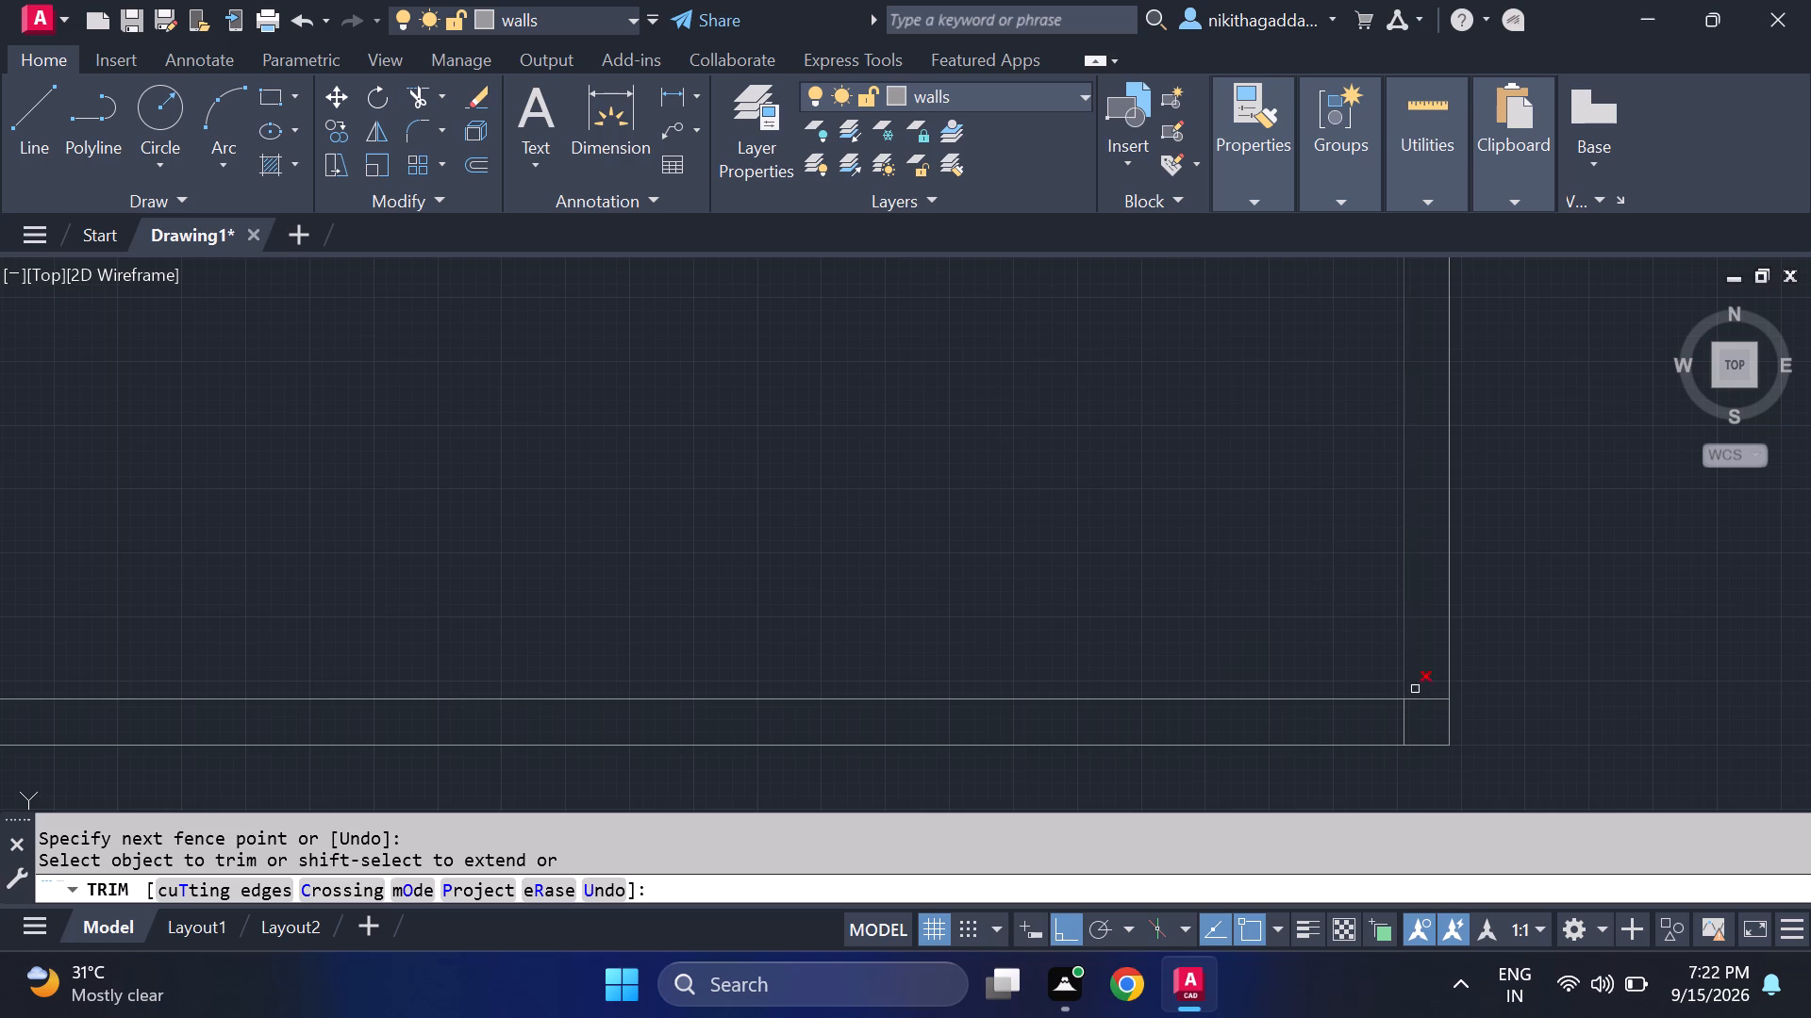
# Trim the overlapping inner wall lines at the southeast and southwest corners of the outer walls.
pyautogui.moveTo(1435, 685); pyautogui.dragTo(1395, 731)
pyautogui.scroll(-4, 901, 808)
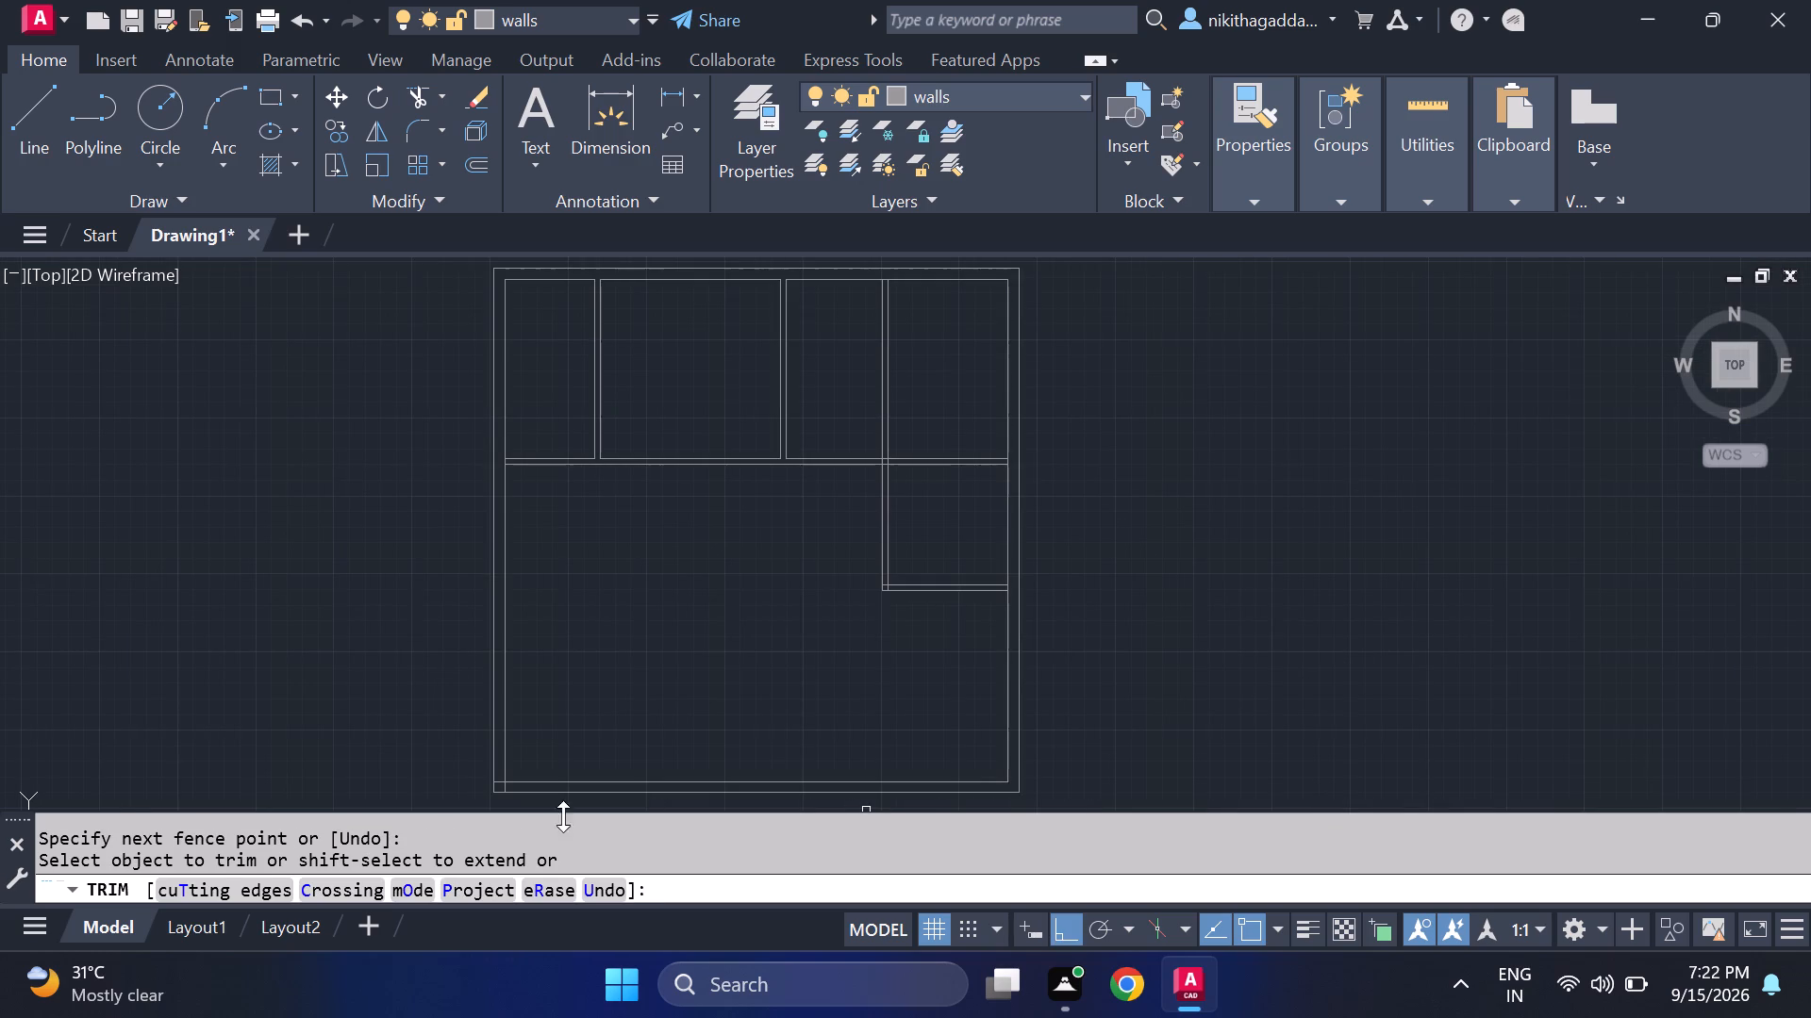
pyautogui.moveTo(539, 752); pyautogui.dragTo(556, 661, button='middle')
pyautogui.scroll(4, 523, 704)
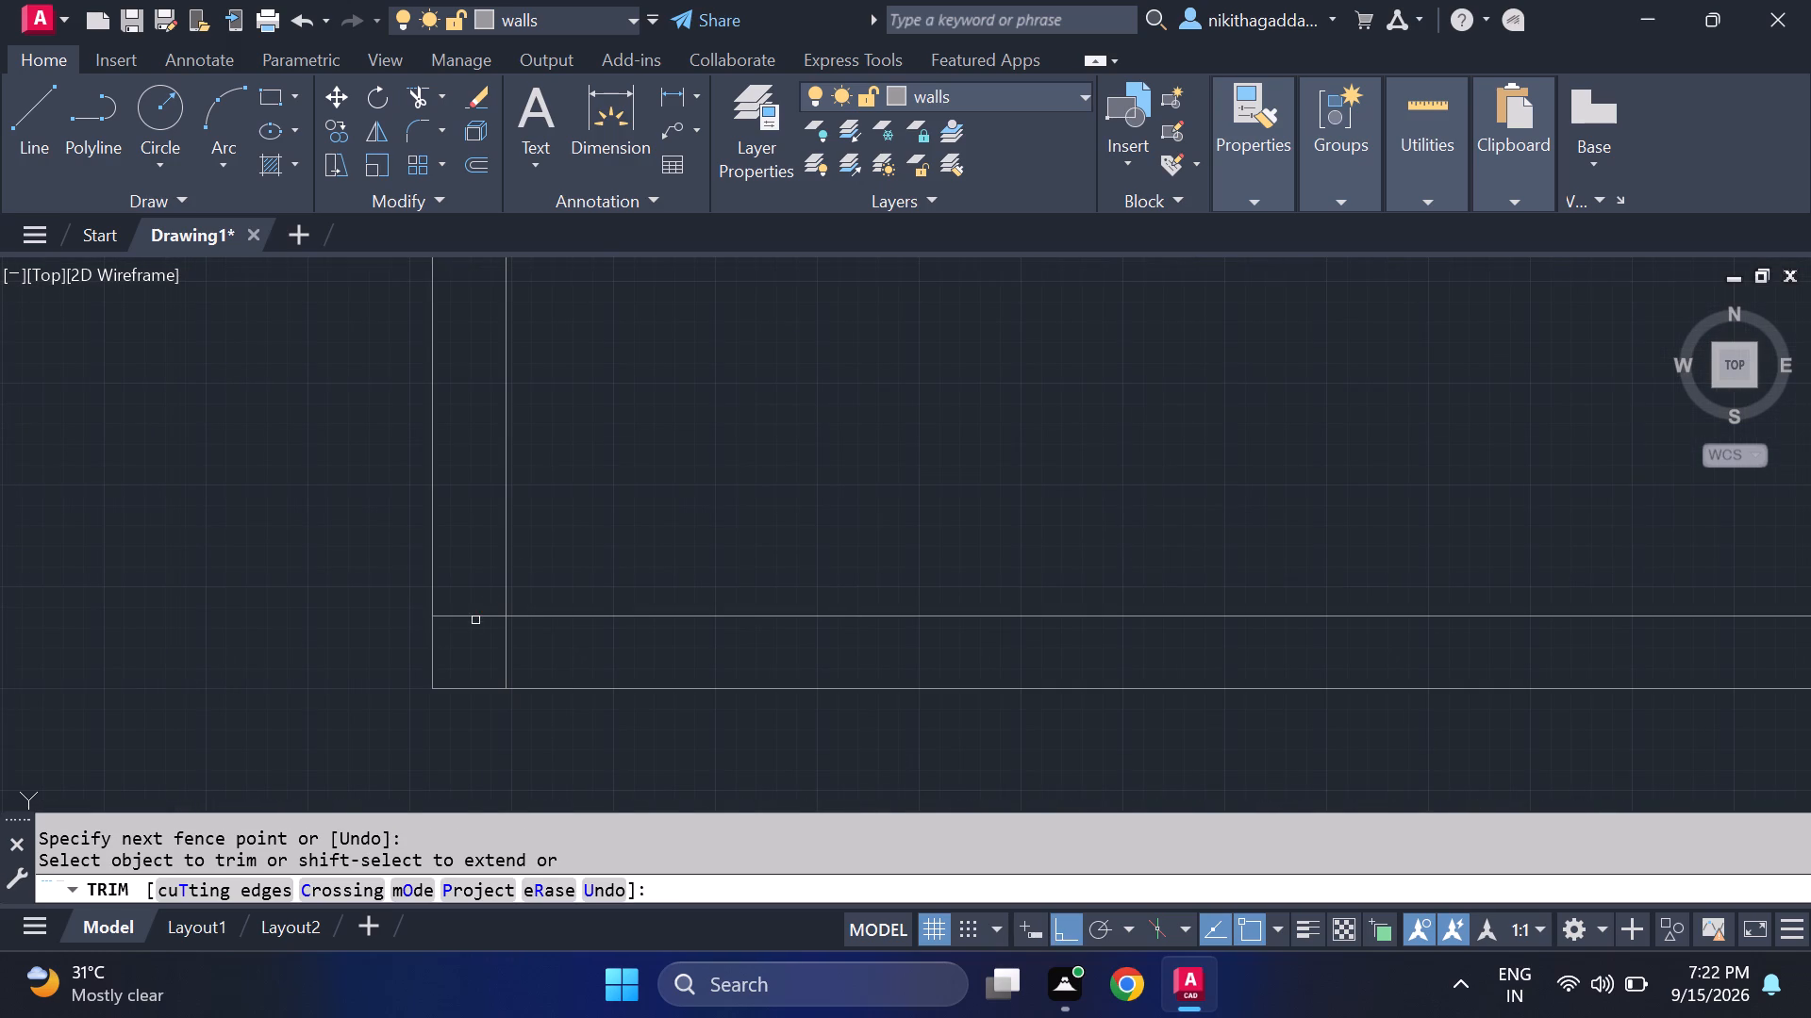
pyautogui.moveTo(480, 609); pyautogui.dragTo(527, 681)
pyautogui.scroll(-4, 829, 593)
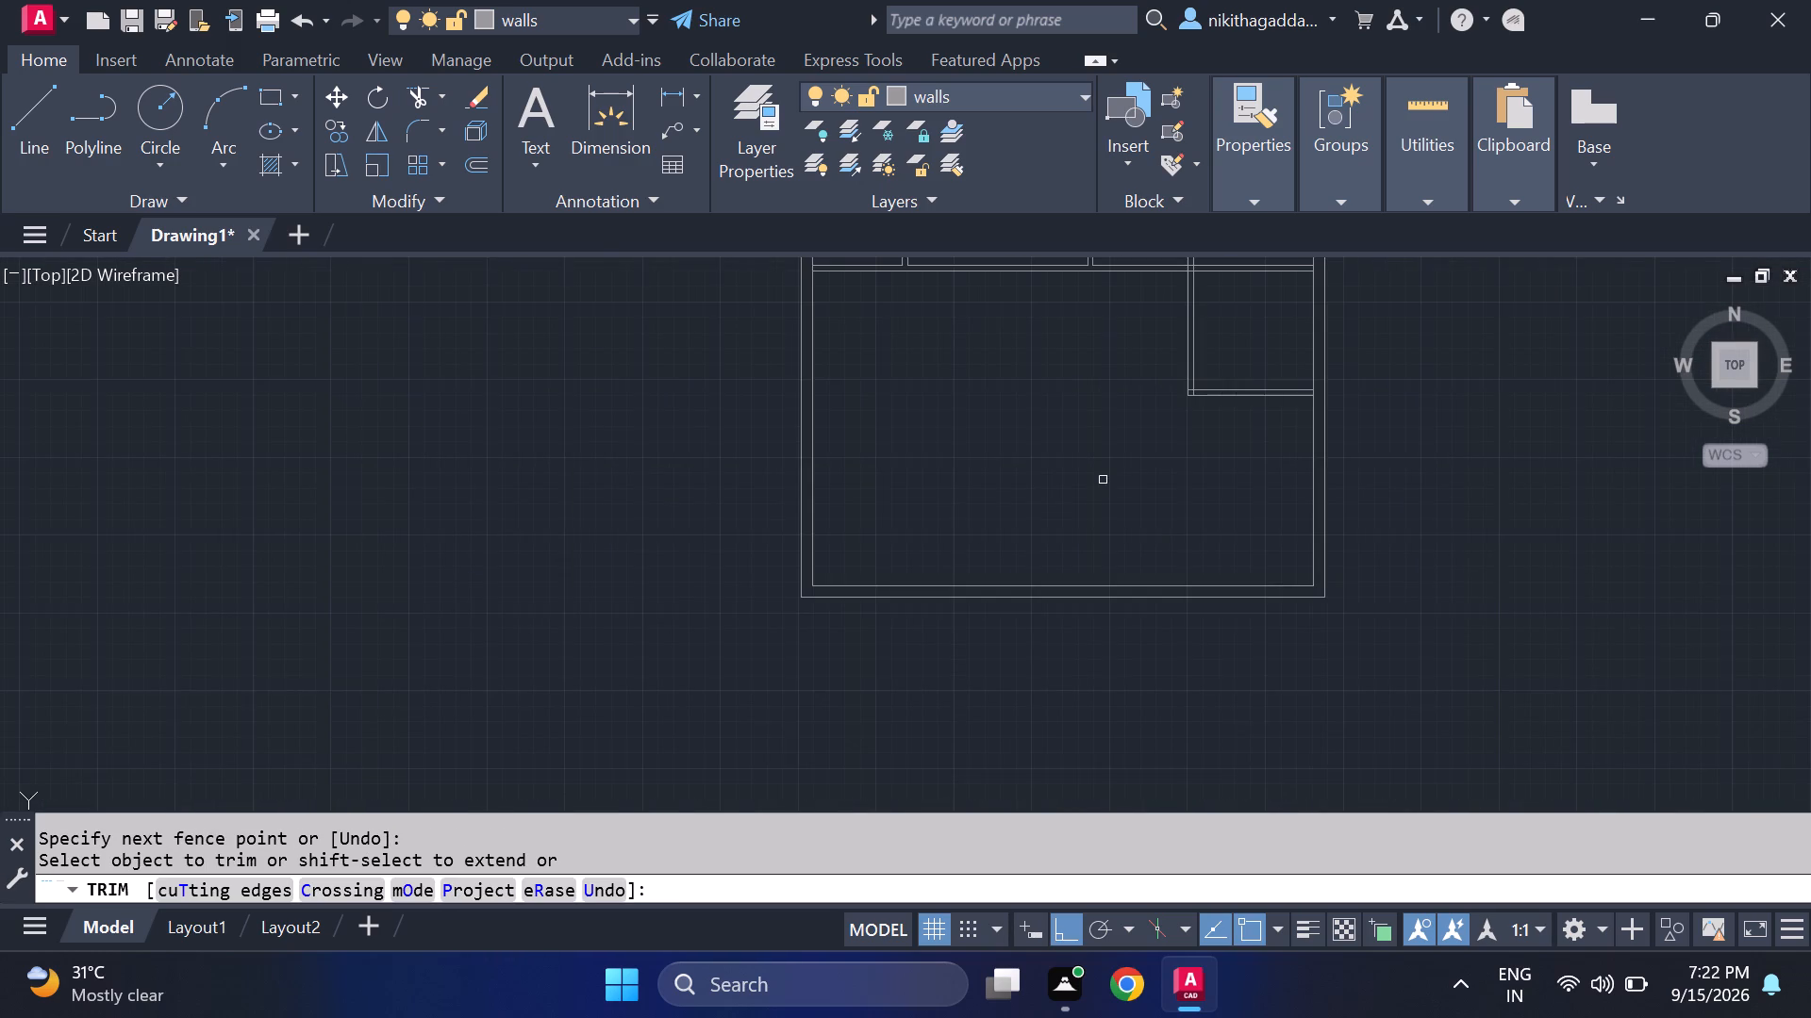
# Trim away the eastern vertical partition's lines north of the long horizontal partition and open up the T-junction where the two walls meet.
pyautogui.moveTo(1102, 480); pyautogui.dragTo(606, 673, button='middle')
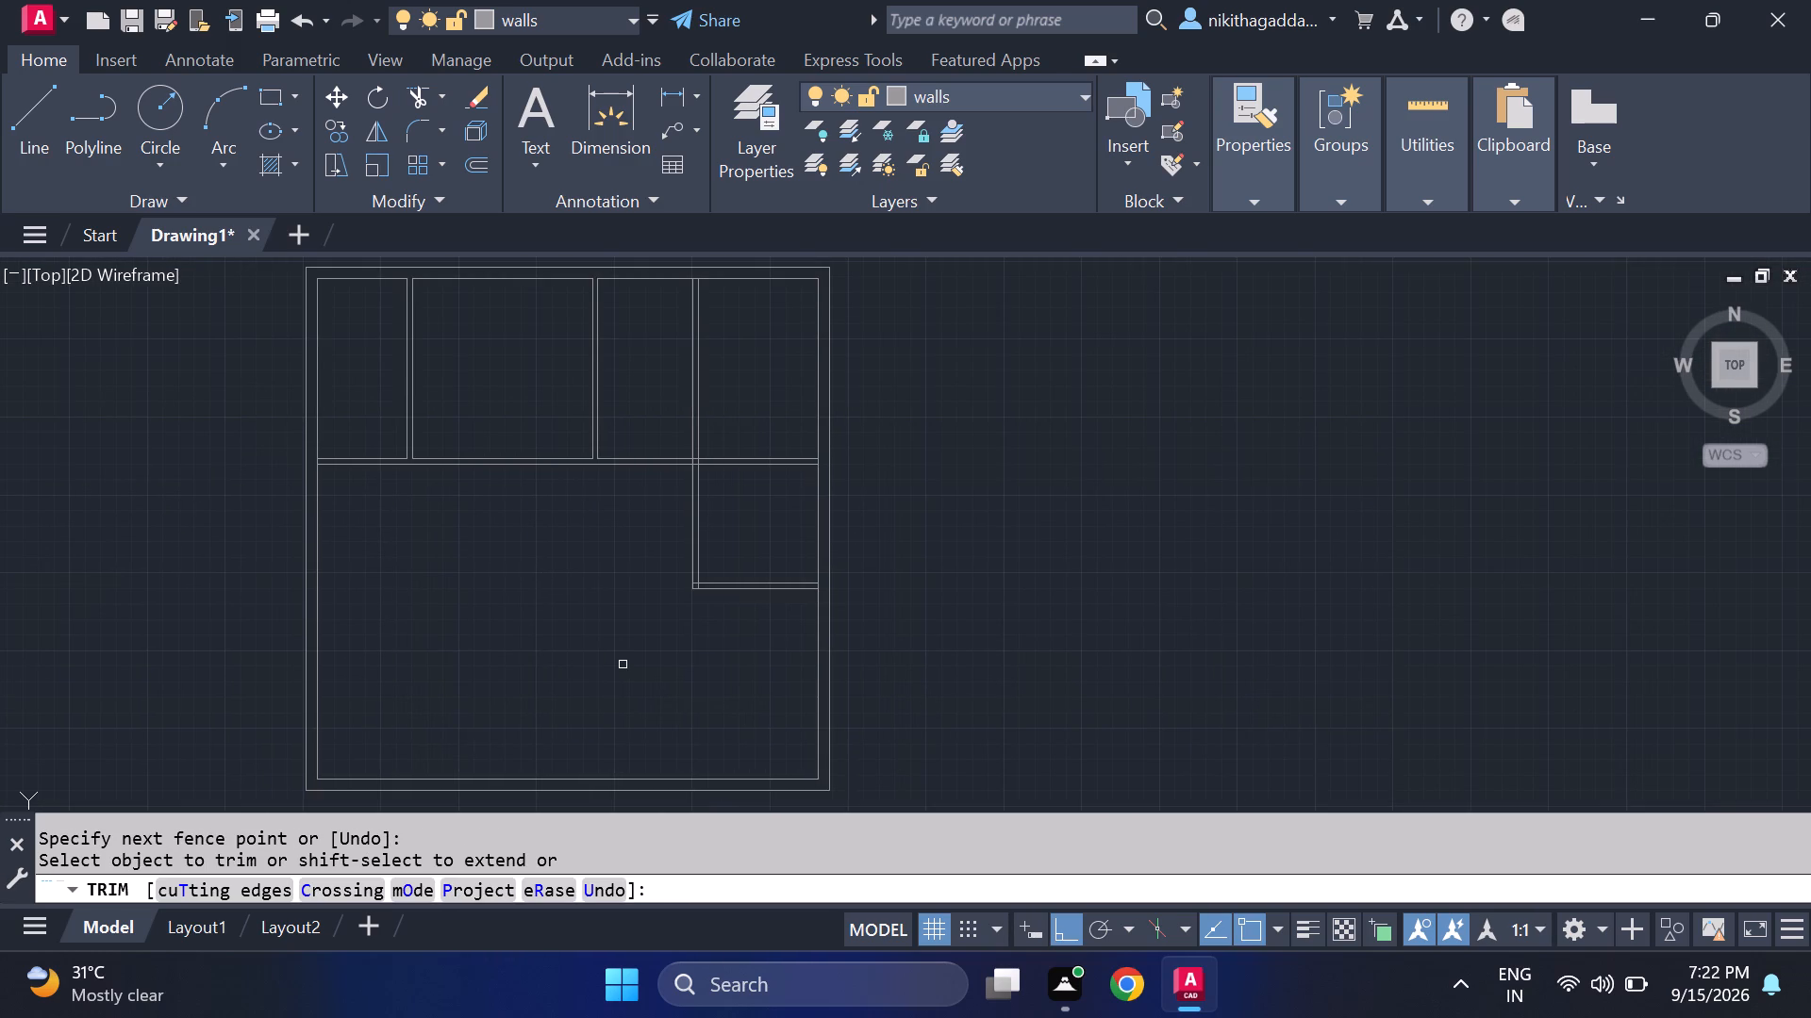
pyautogui.moveTo(715, 333); pyautogui.dragTo(673, 378)
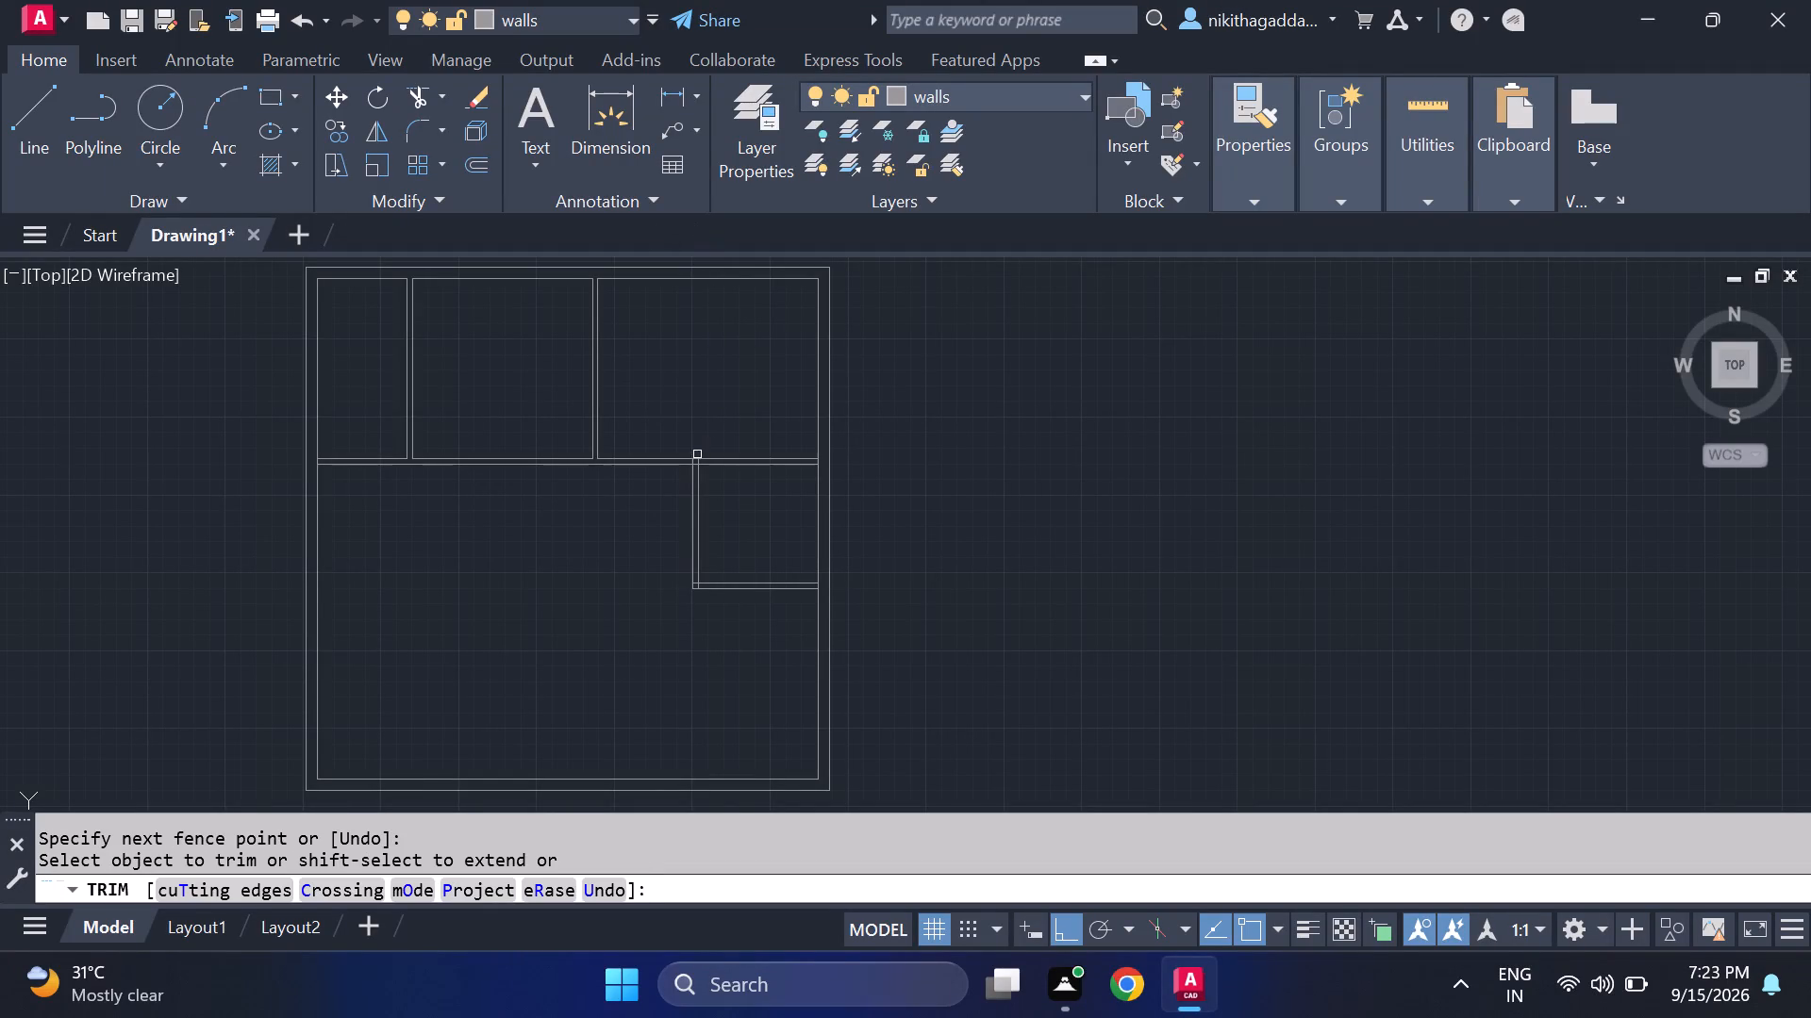
pyautogui.scroll(4, 689, 468)
pyautogui.moveTo(757, 412); pyautogui.dragTo(702, 420)
pyautogui.click(723, 435)
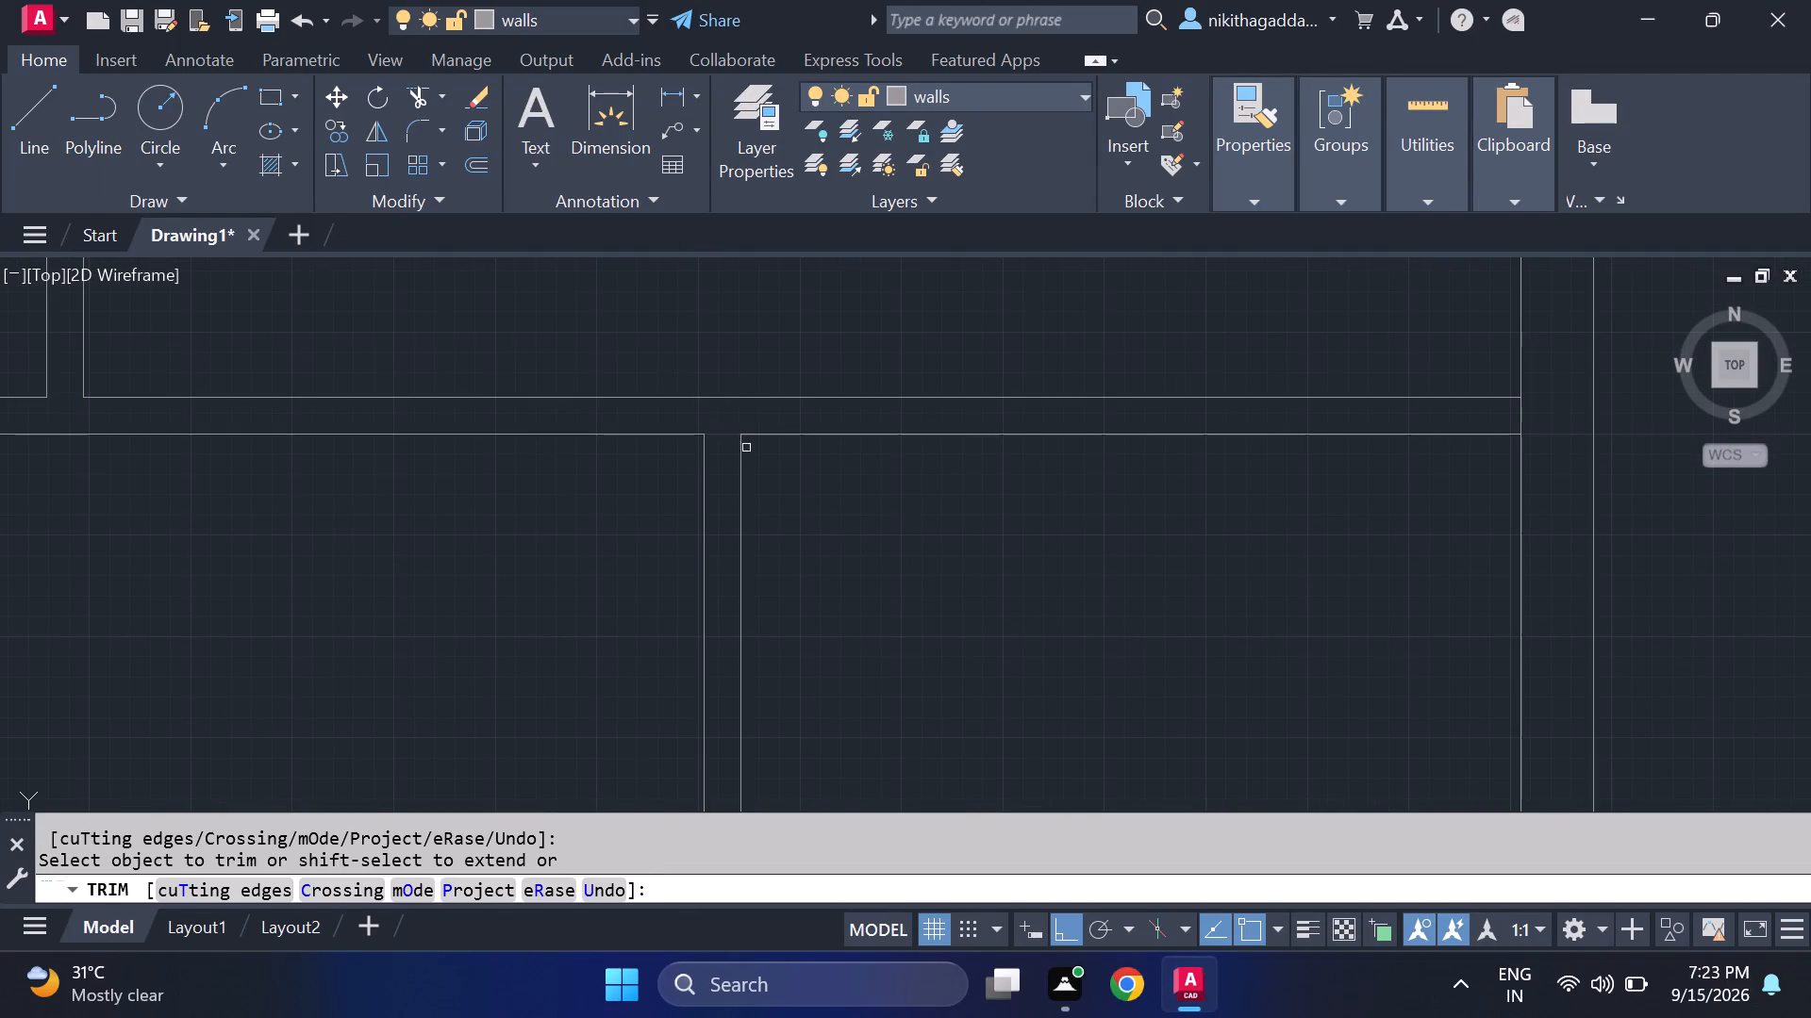
pyautogui.scroll(-4, 775, 495)
pyautogui.moveTo(865, 583); pyautogui.dragTo(837, 507, button='middle')
pyautogui.middleClick(837, 506)
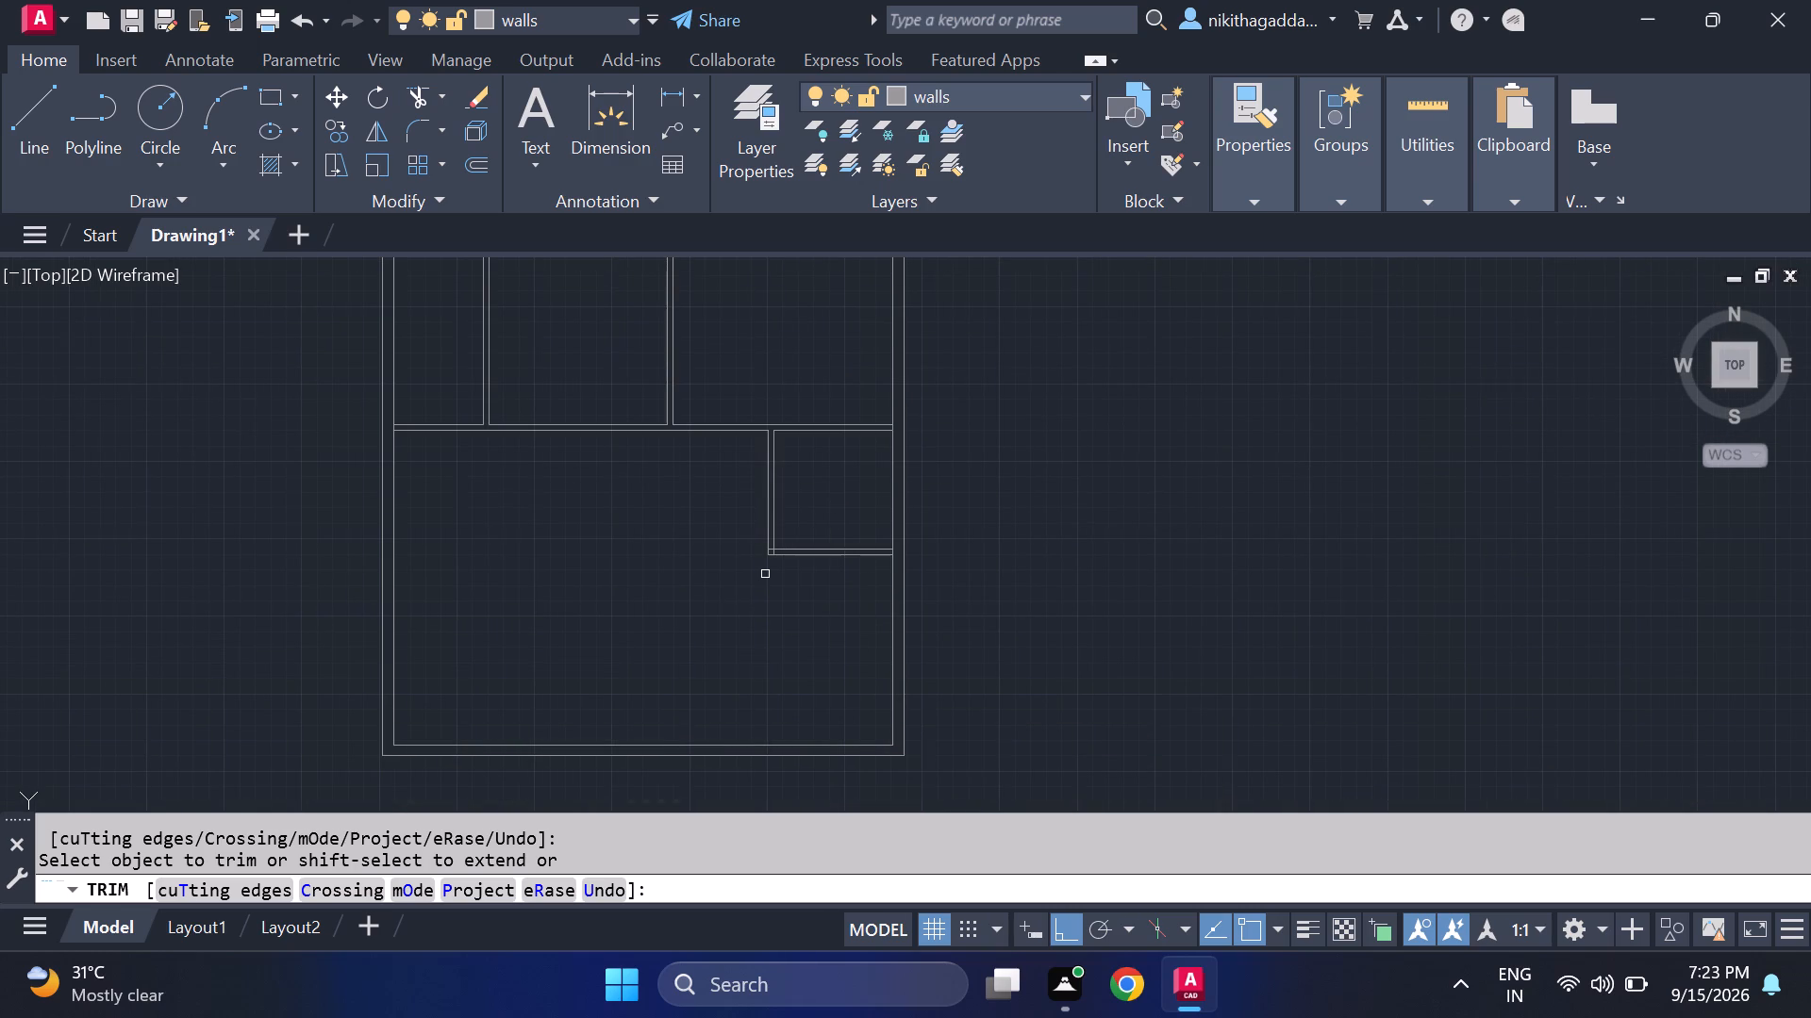
pyautogui.press('Escape')
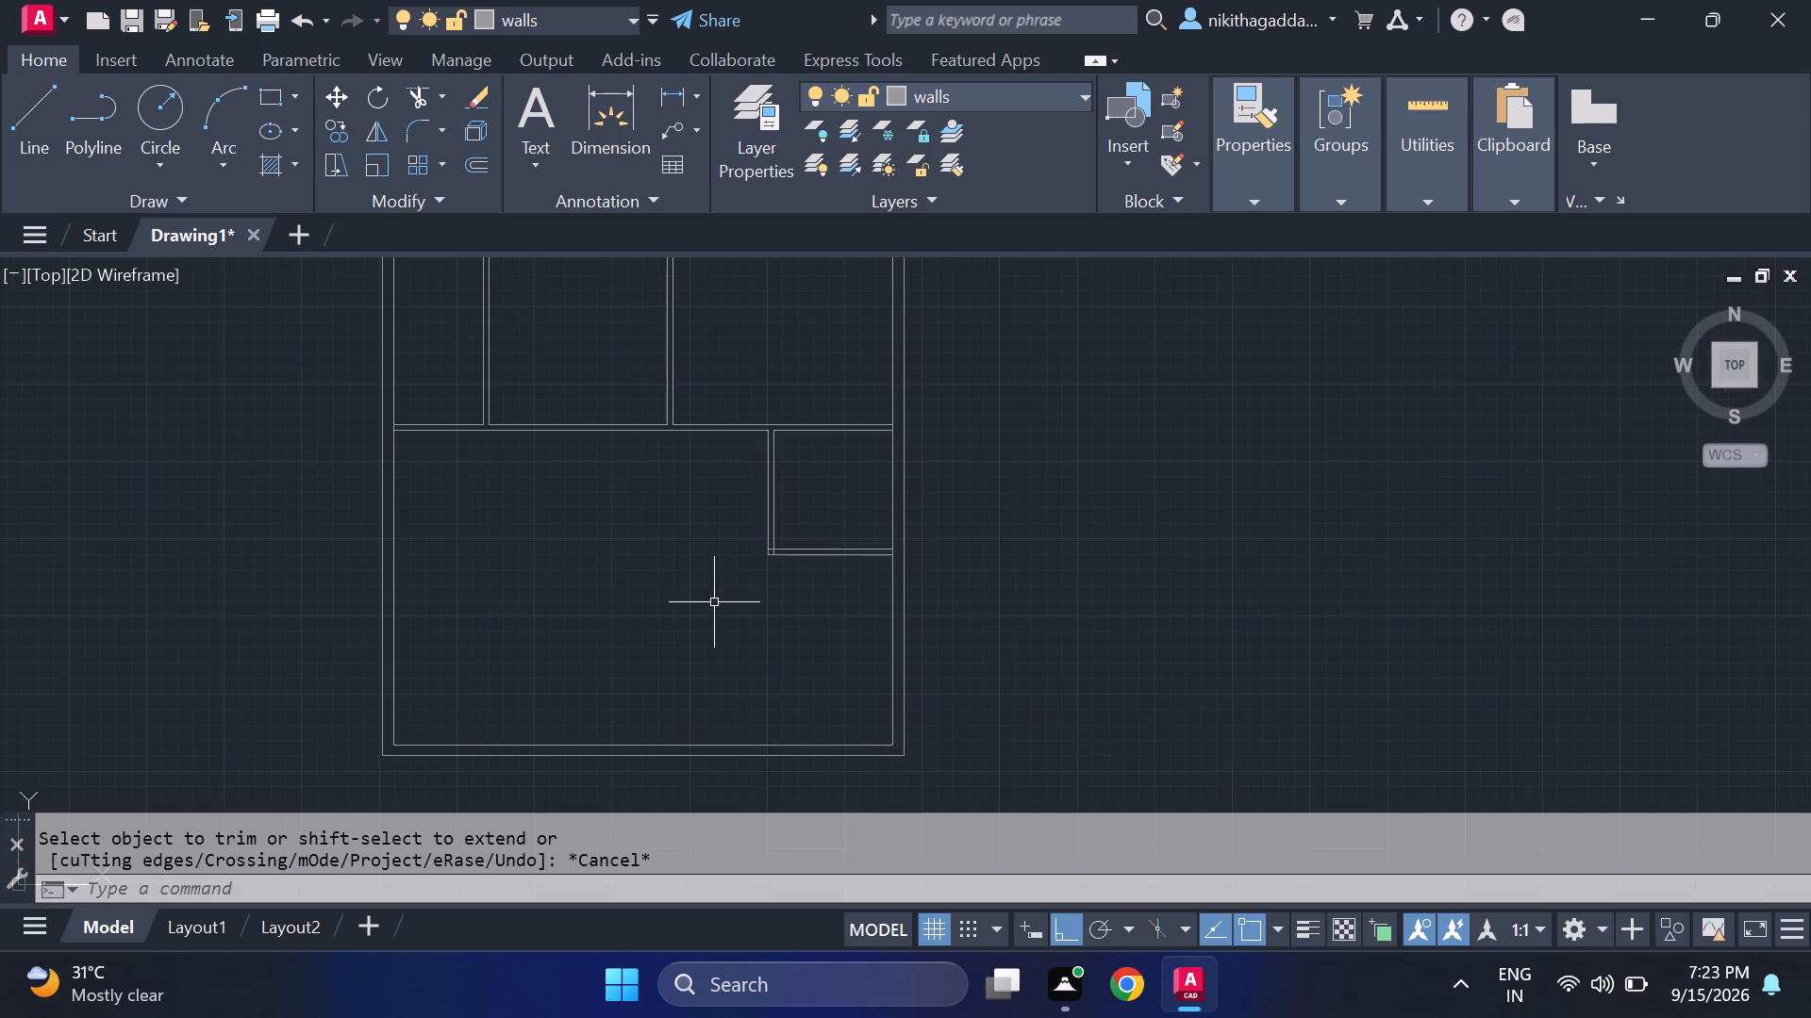
# Offset the east outer wall's inner line 6' to the west.
pyautogui.write('of')
pyautogui.press('Return')
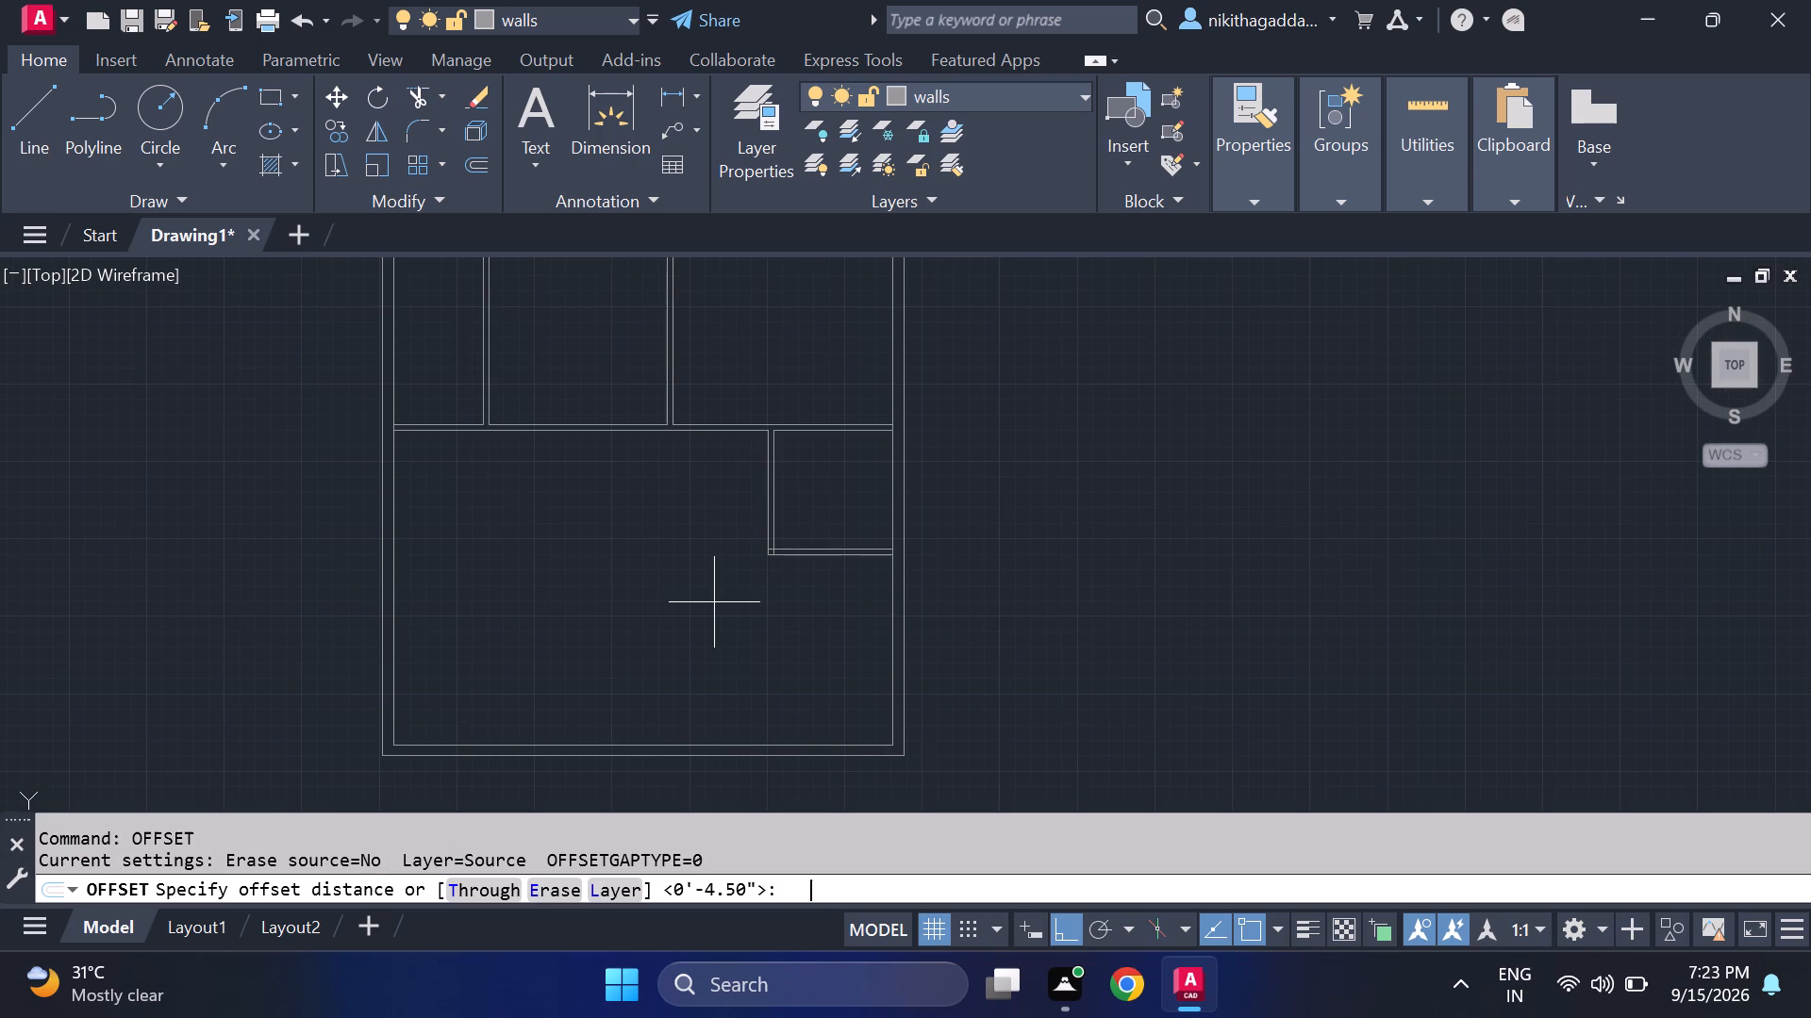
pyautogui.write("6'")
pyautogui.press('Return')
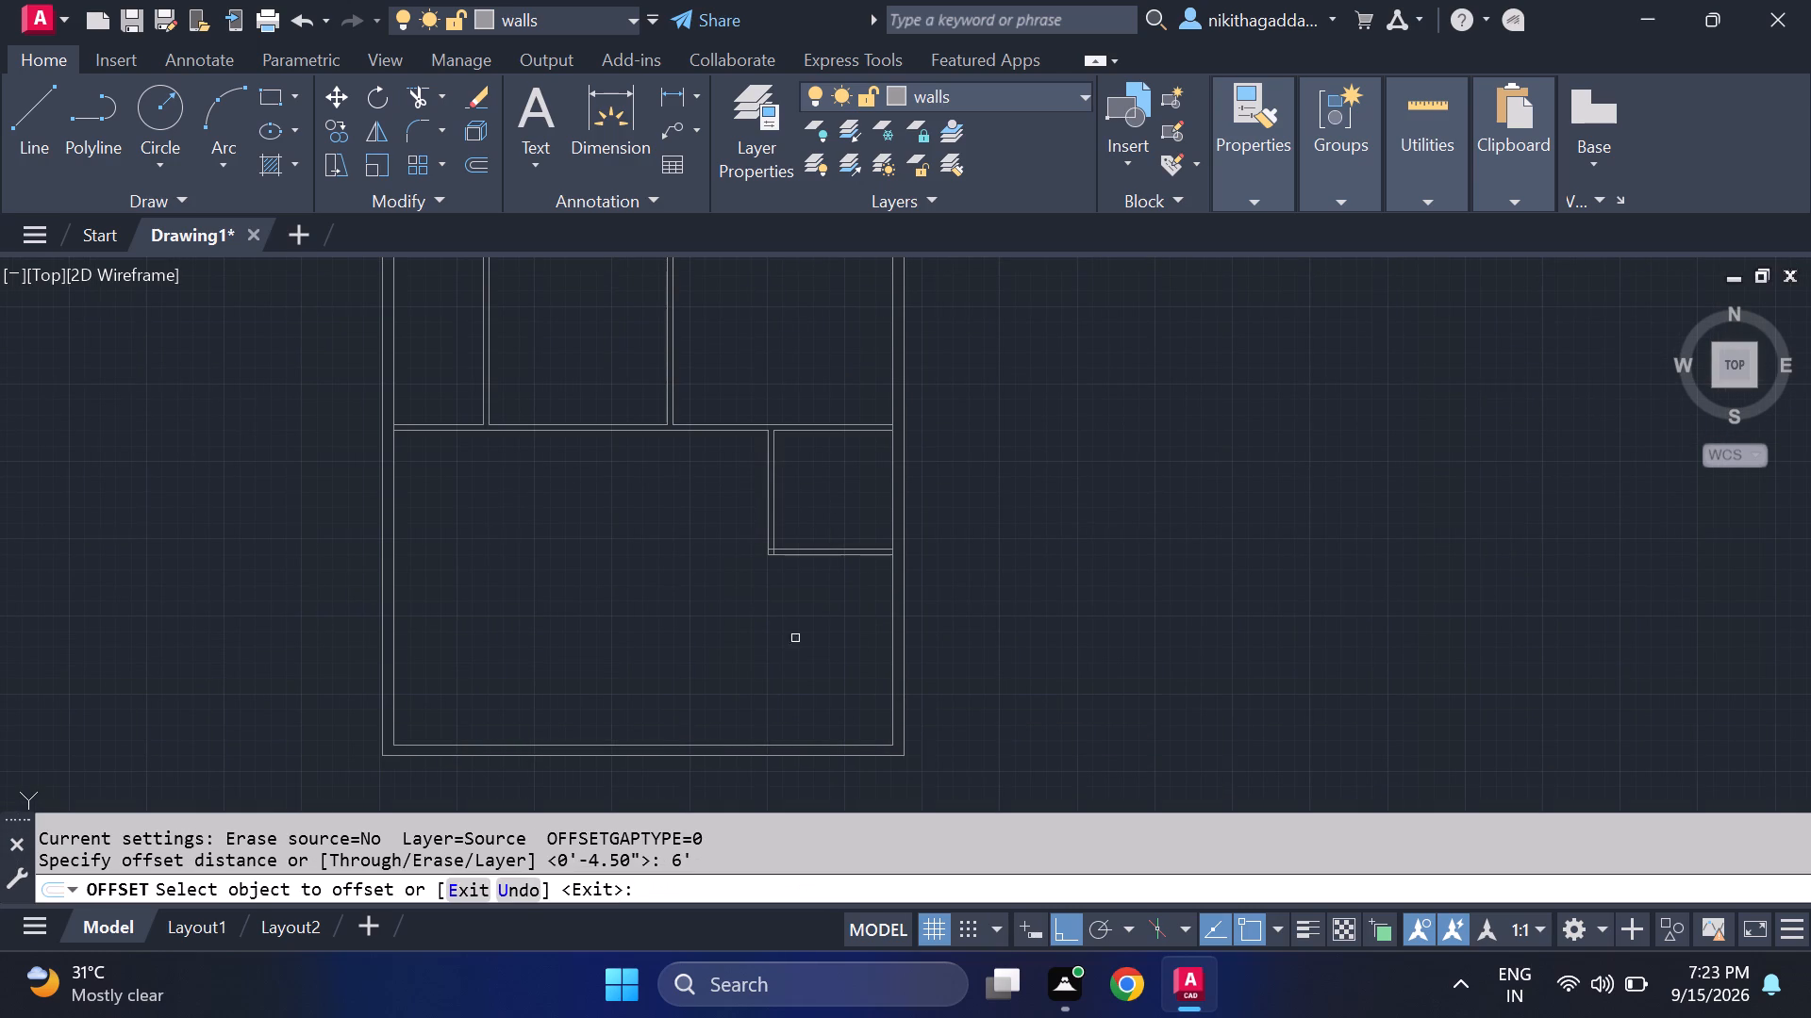
pyautogui.click(889, 610)
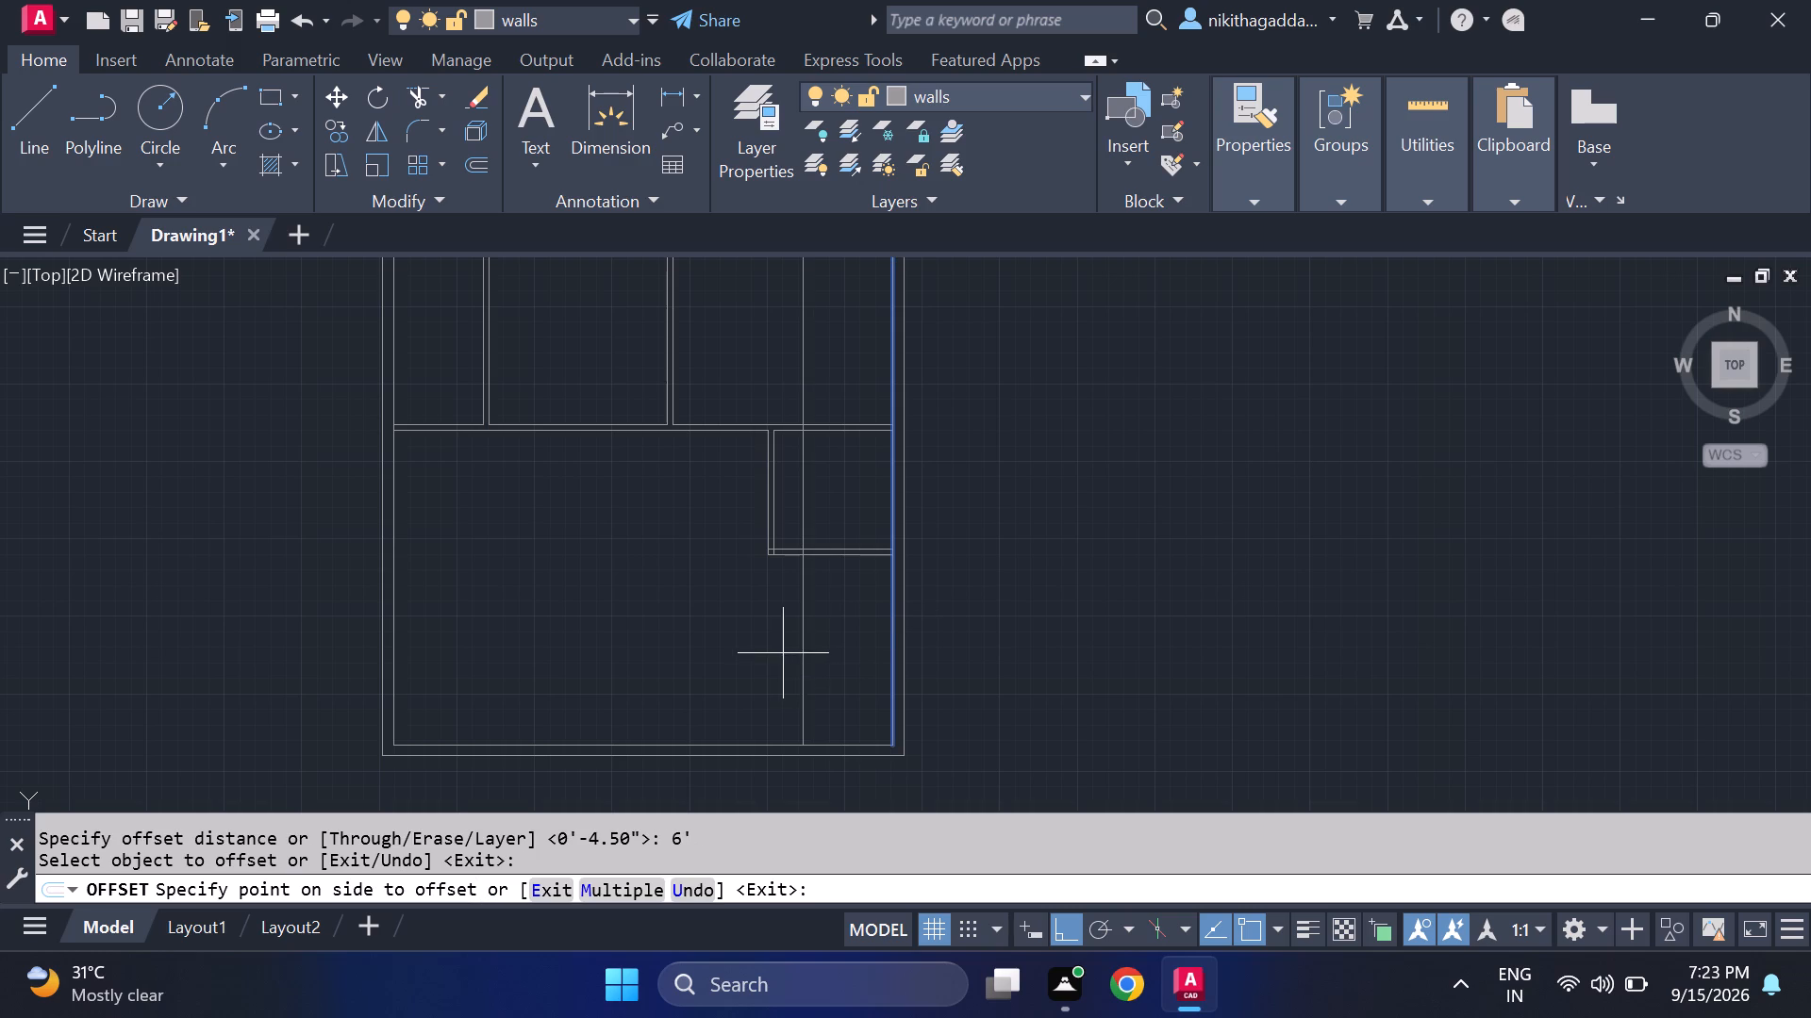
pyautogui.click(774, 651)
pyautogui.press('Escape')
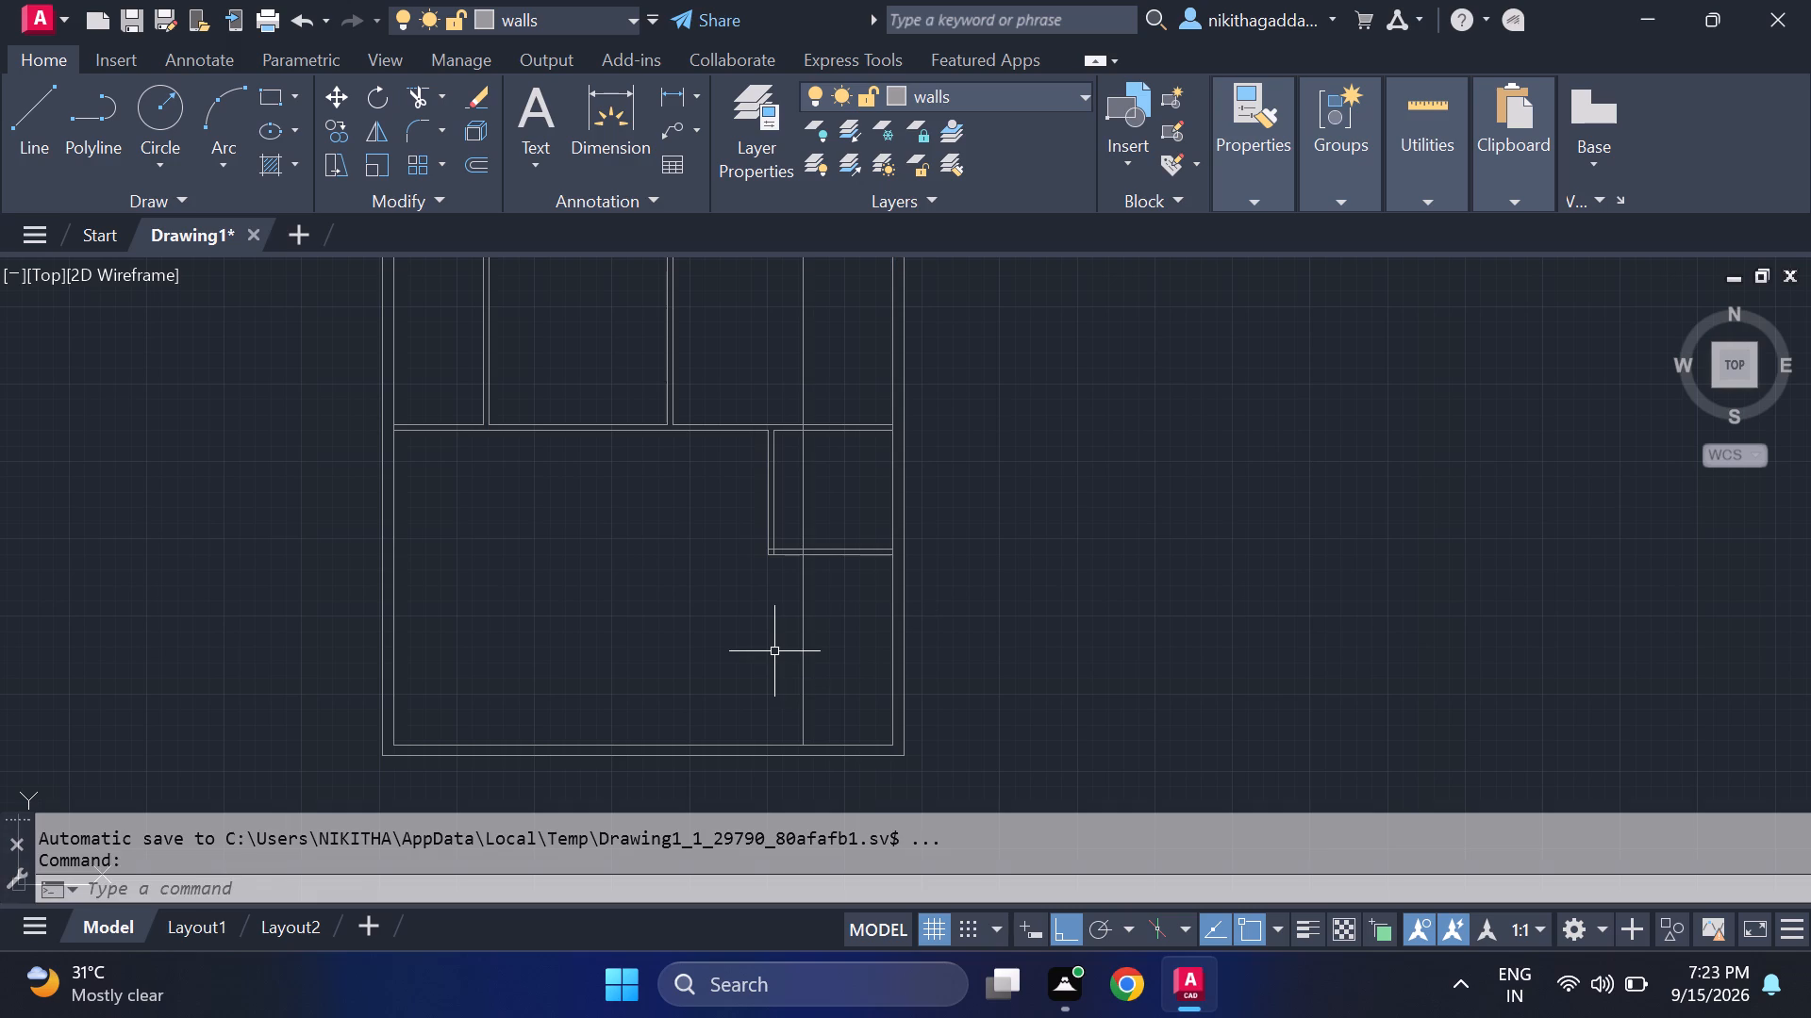
# Offset the new vertical line 4.5" to the west to form a second partition face.
pyautogui.write('of')
pyautogui.press('Return')
pyautogui.write('4.5"')
pyautogui.press('Return')
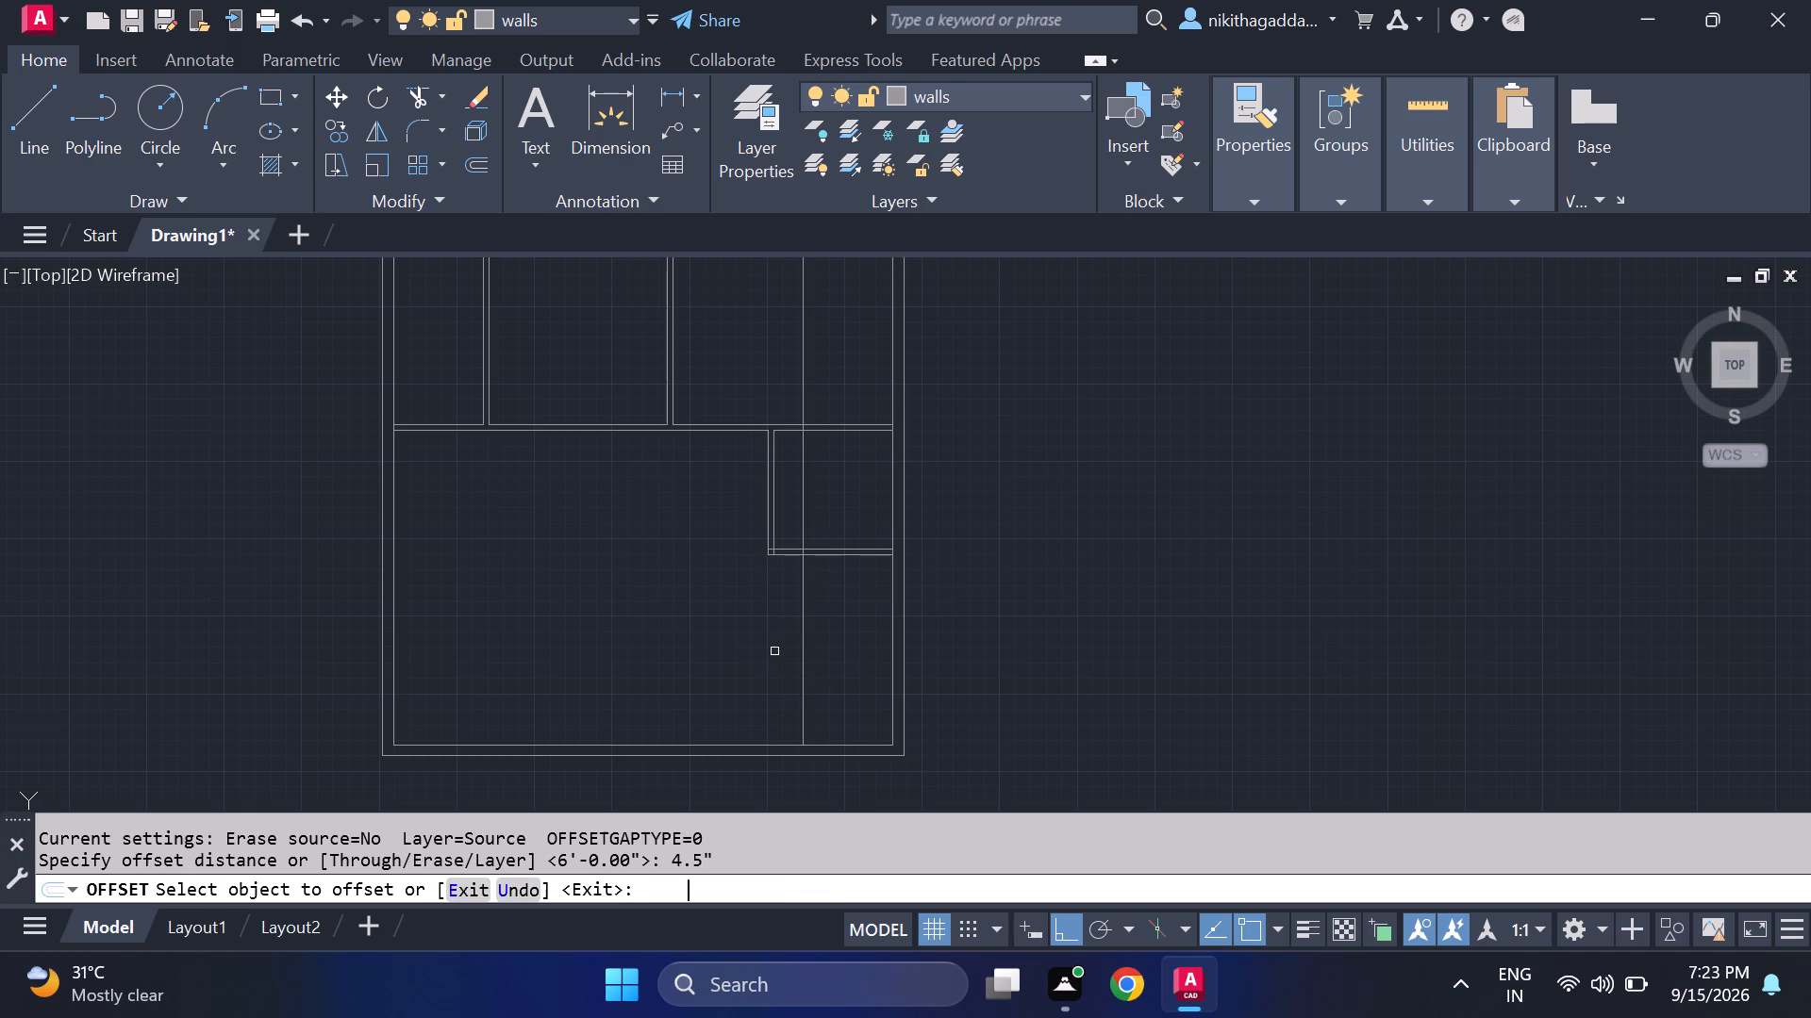
pyautogui.moveTo(804, 622); pyautogui.dragTo(789, 634)
pyautogui.click(757, 652)
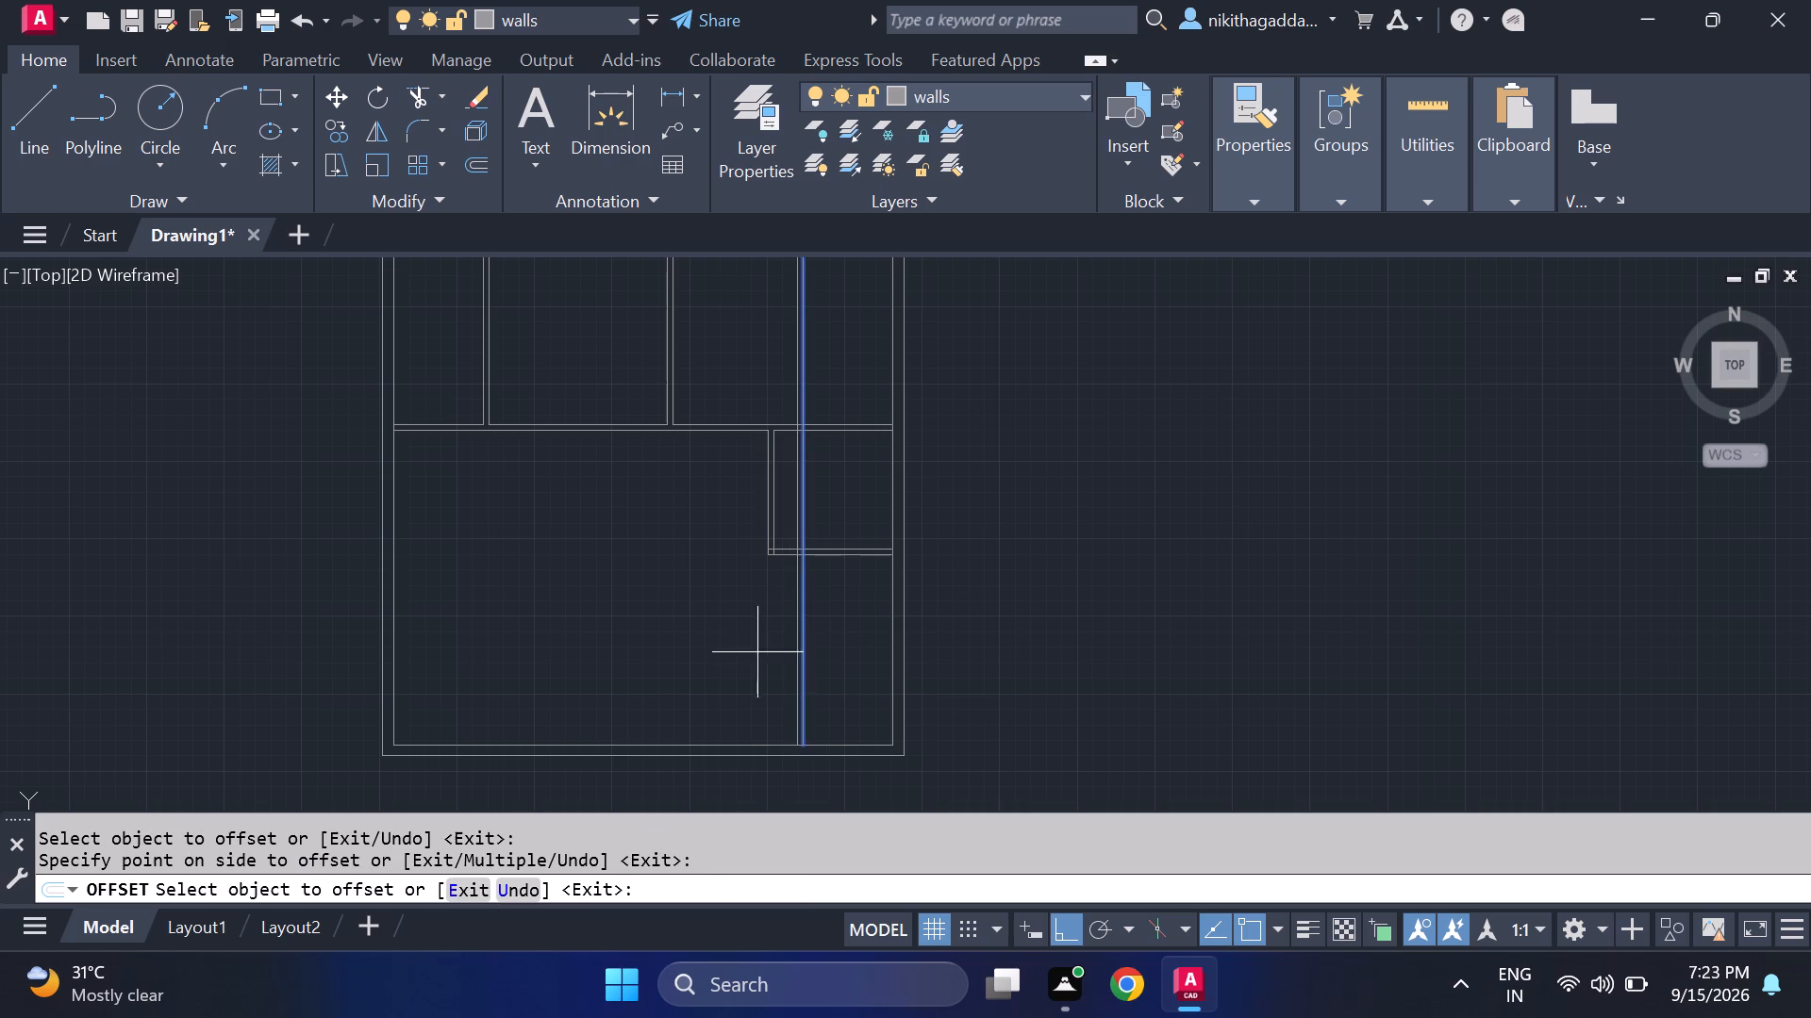
pyautogui.press('Escape')
# Offset the bottom line of the short lower horizontal partition 6' to the south.
pyautogui.write('og')
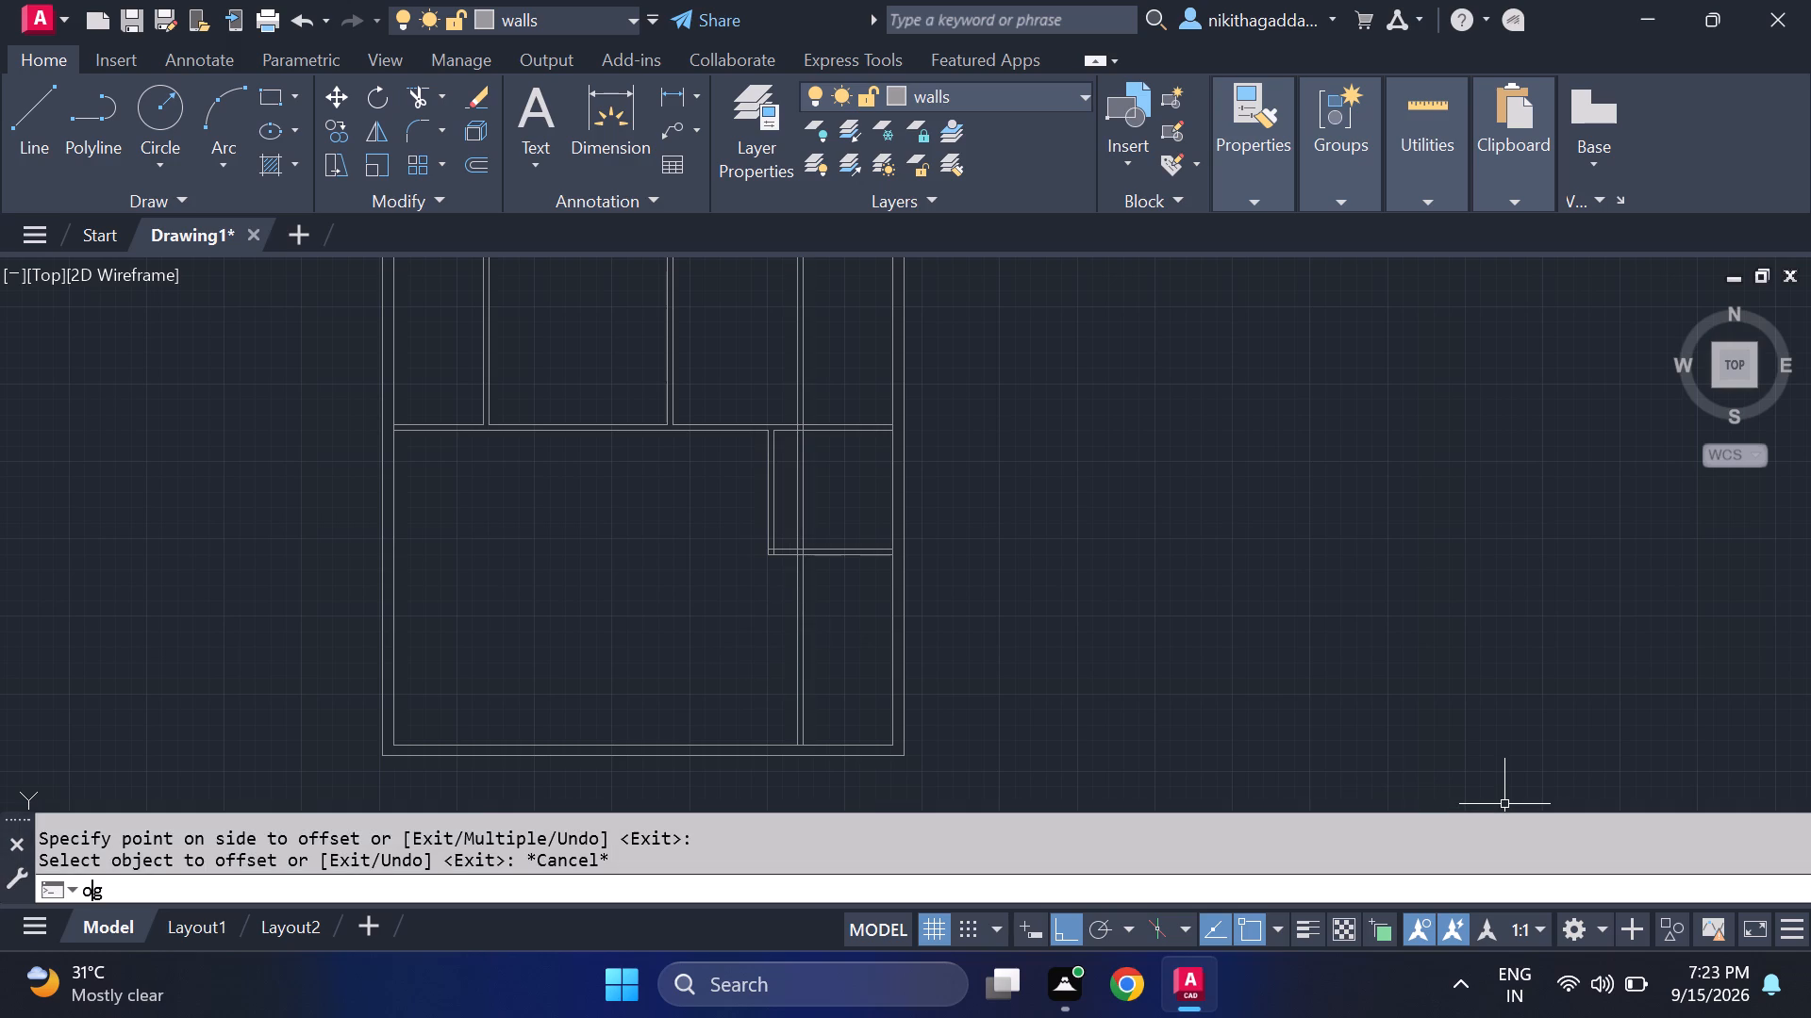
pyautogui.press('BackSpace')
pyautogui.press('f')
pyautogui.press('Return')
pyautogui.write("6'")
pyautogui.press('Return')
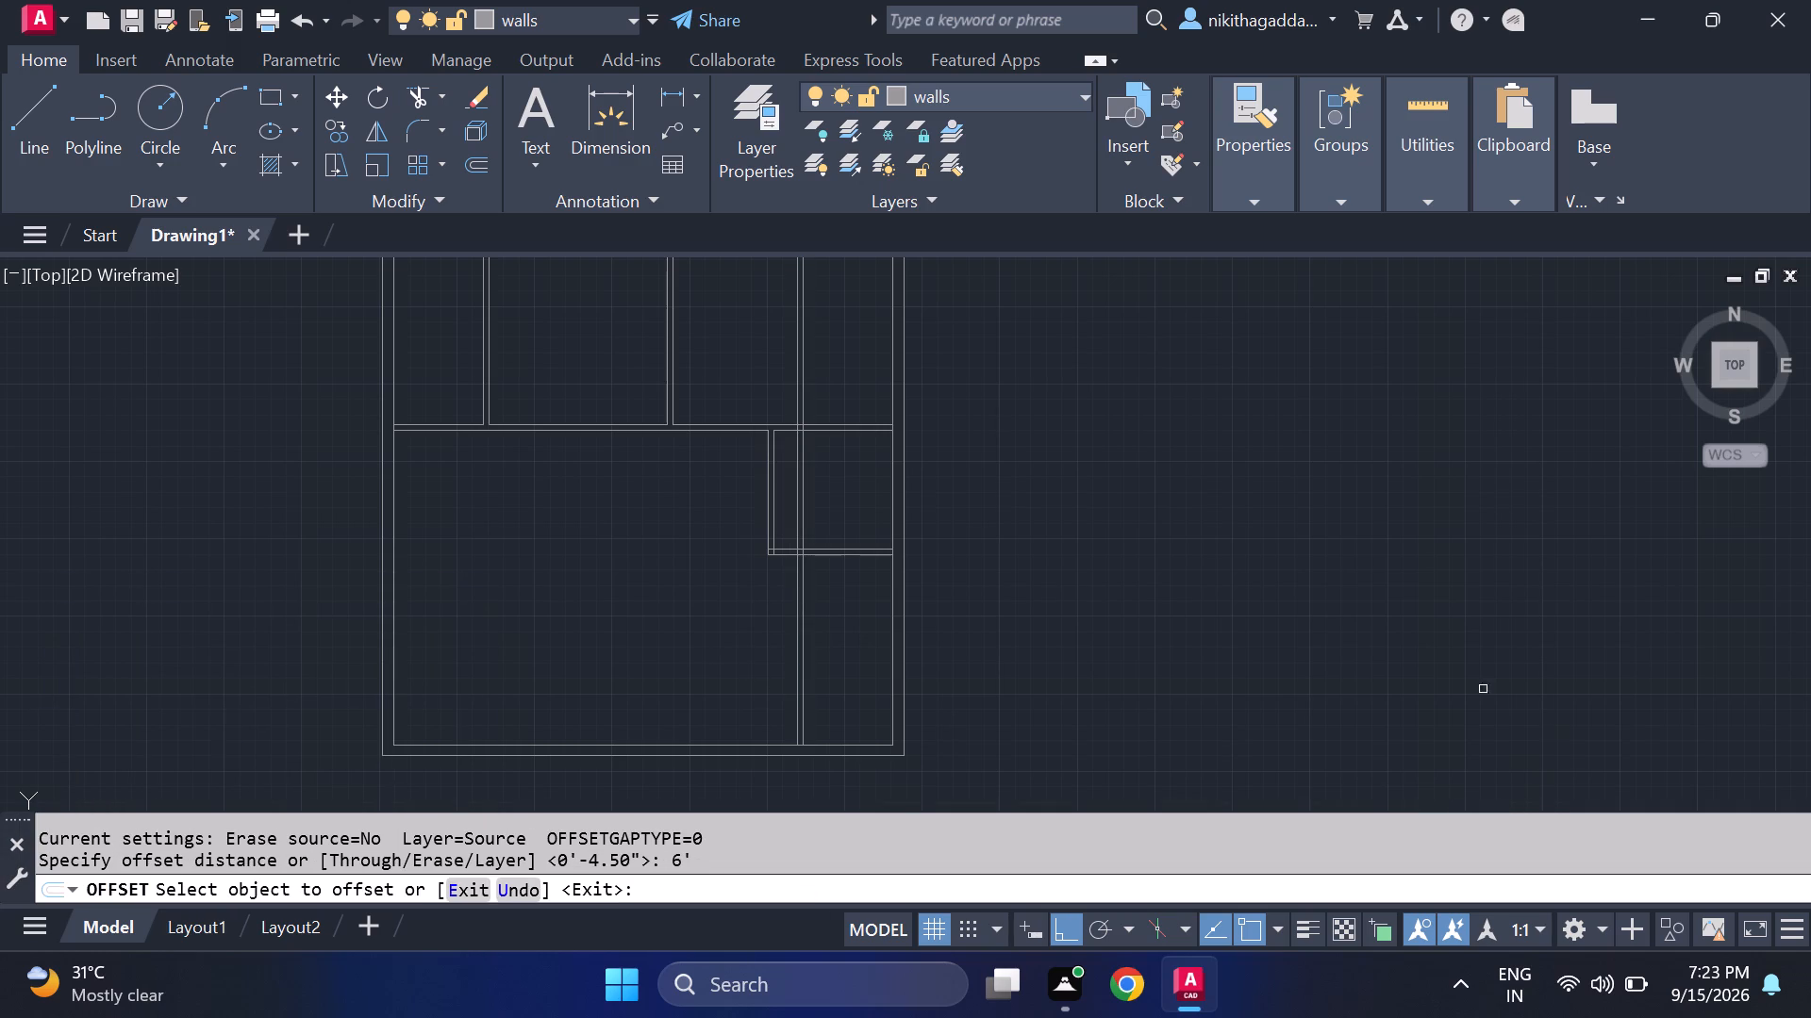
pyautogui.click(839, 556)
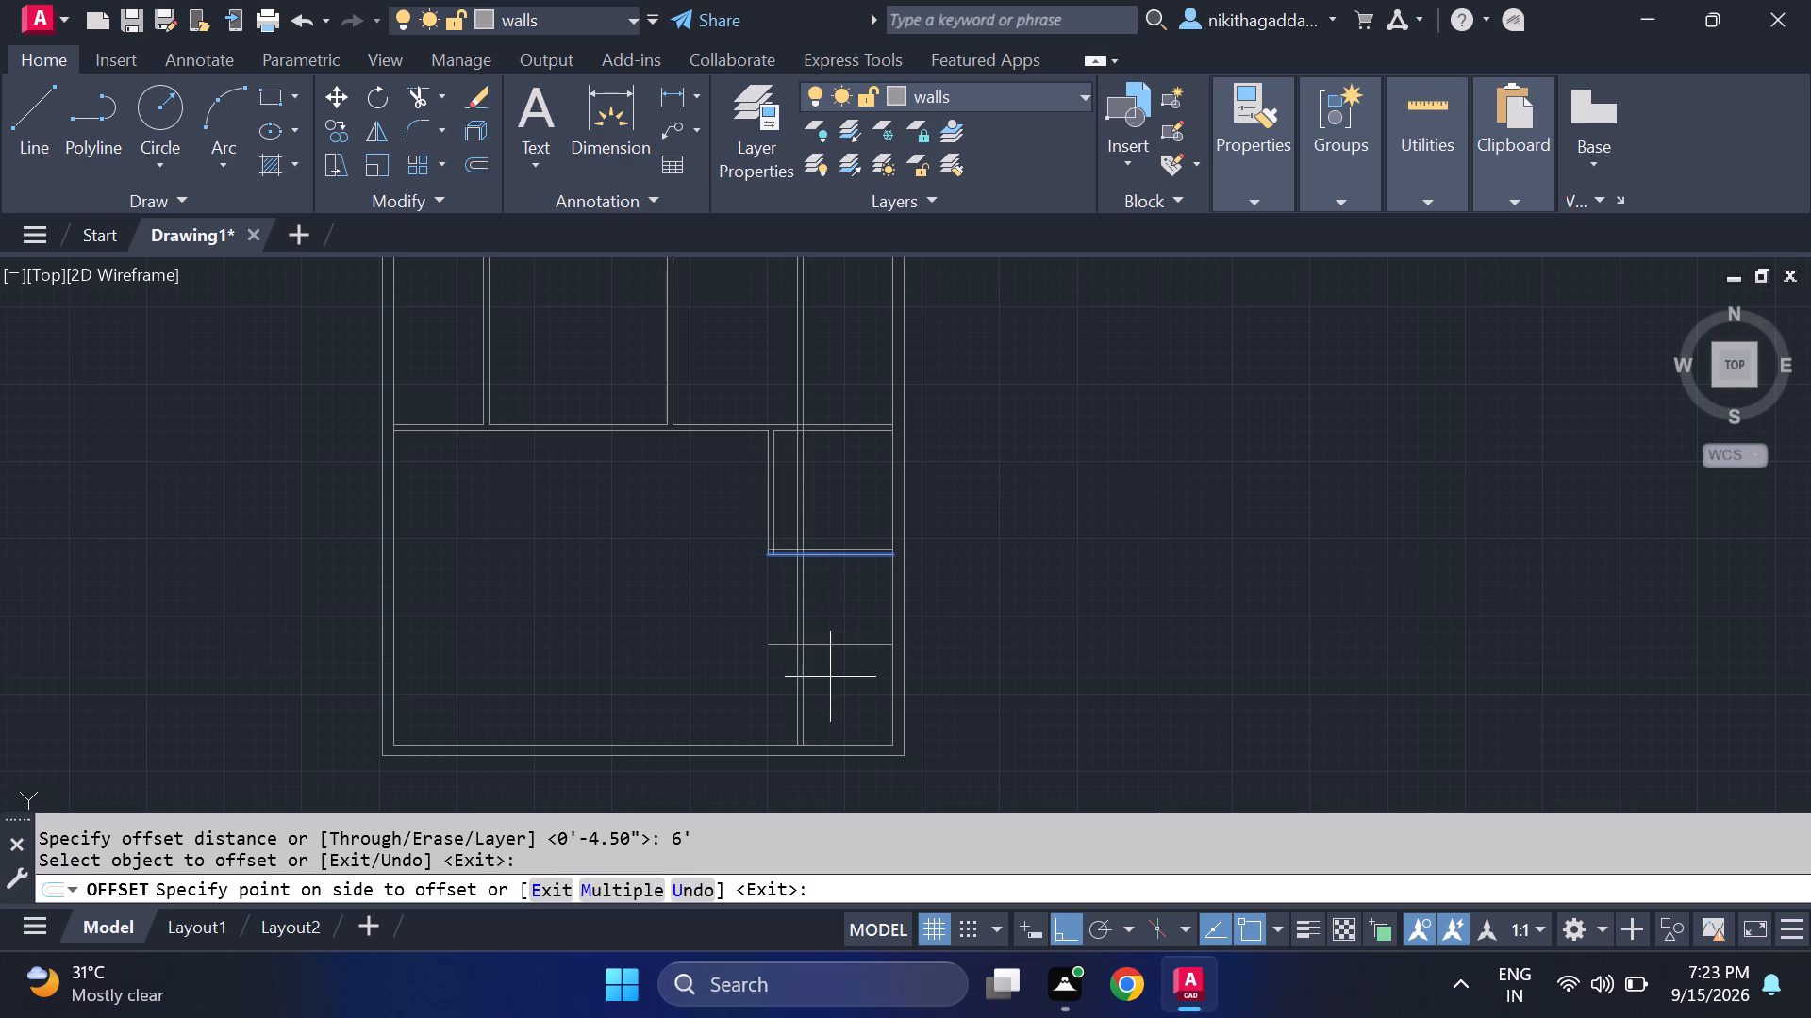
pyautogui.click(830, 678)
pyautogui.press('Escape')
# Offset the new short horizontal line 4.5" to the south to form the southernmost partition.
pyautogui.write('of')
pyautogui.press('Return')
pyautogui.press('4')
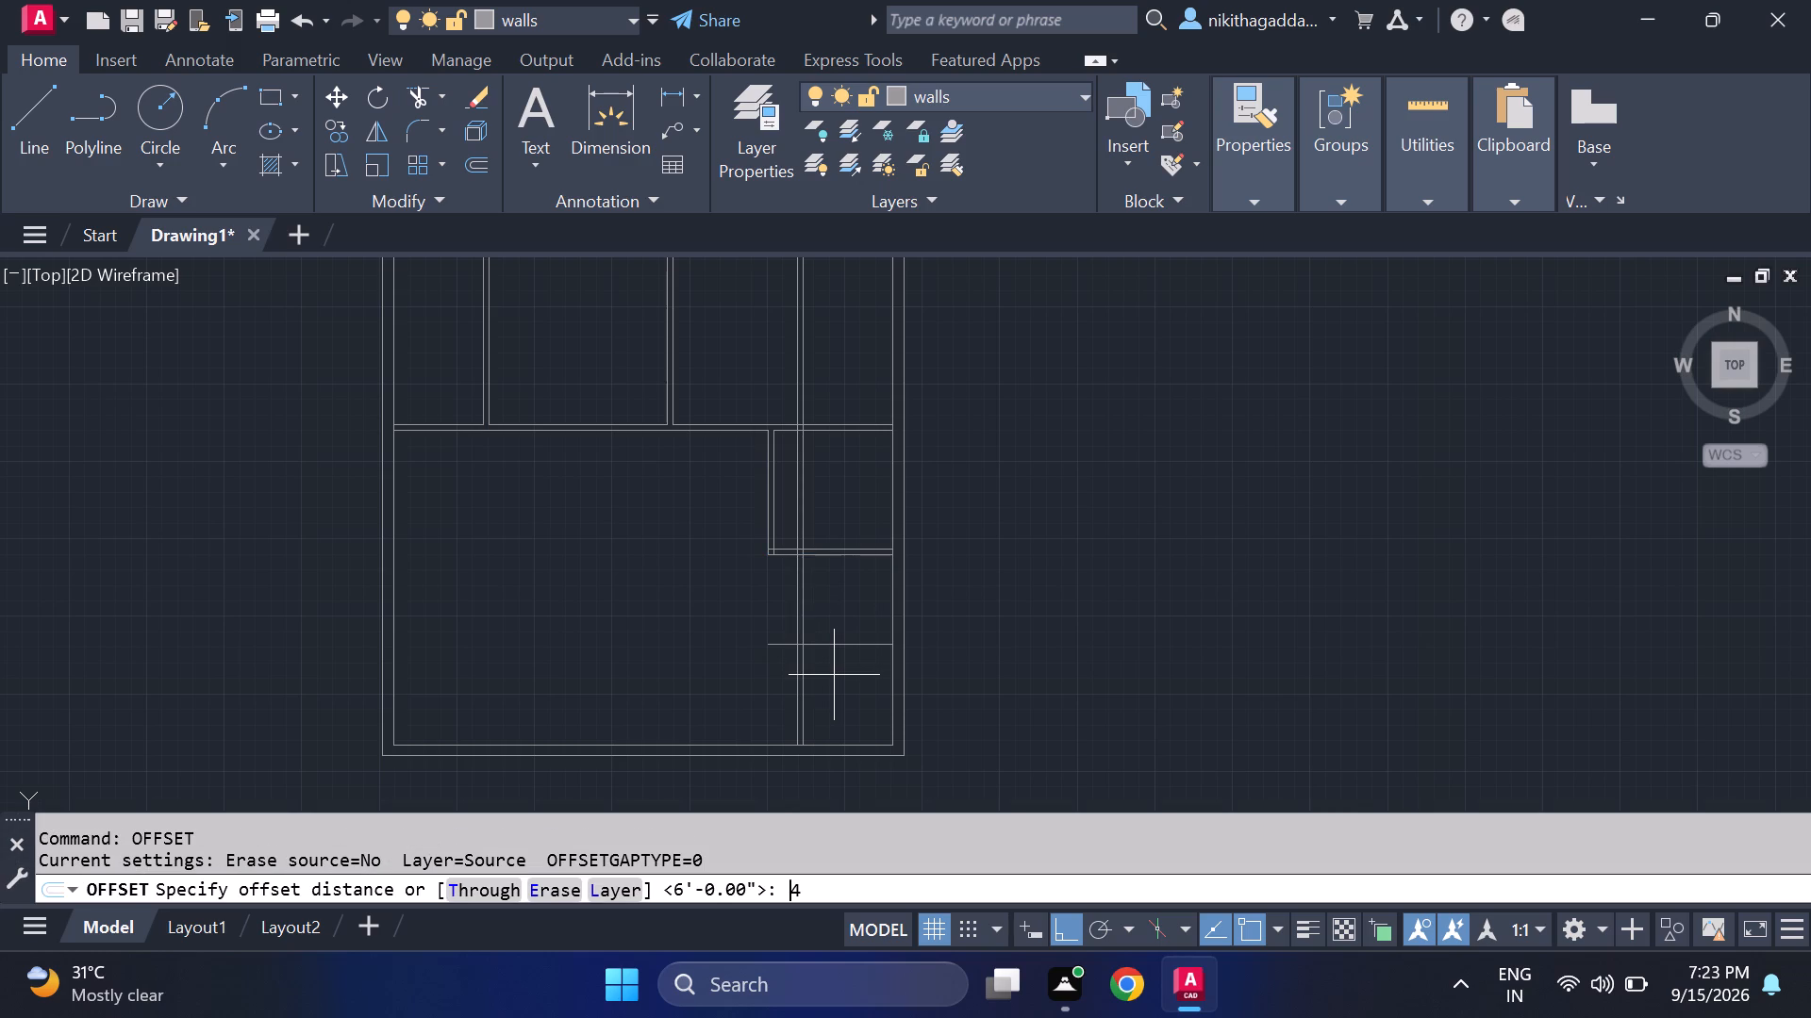
pyautogui.write('.5')
pyautogui.hotkey('shift', '"')
pyautogui.press('Return')
pyautogui.click(820, 644)
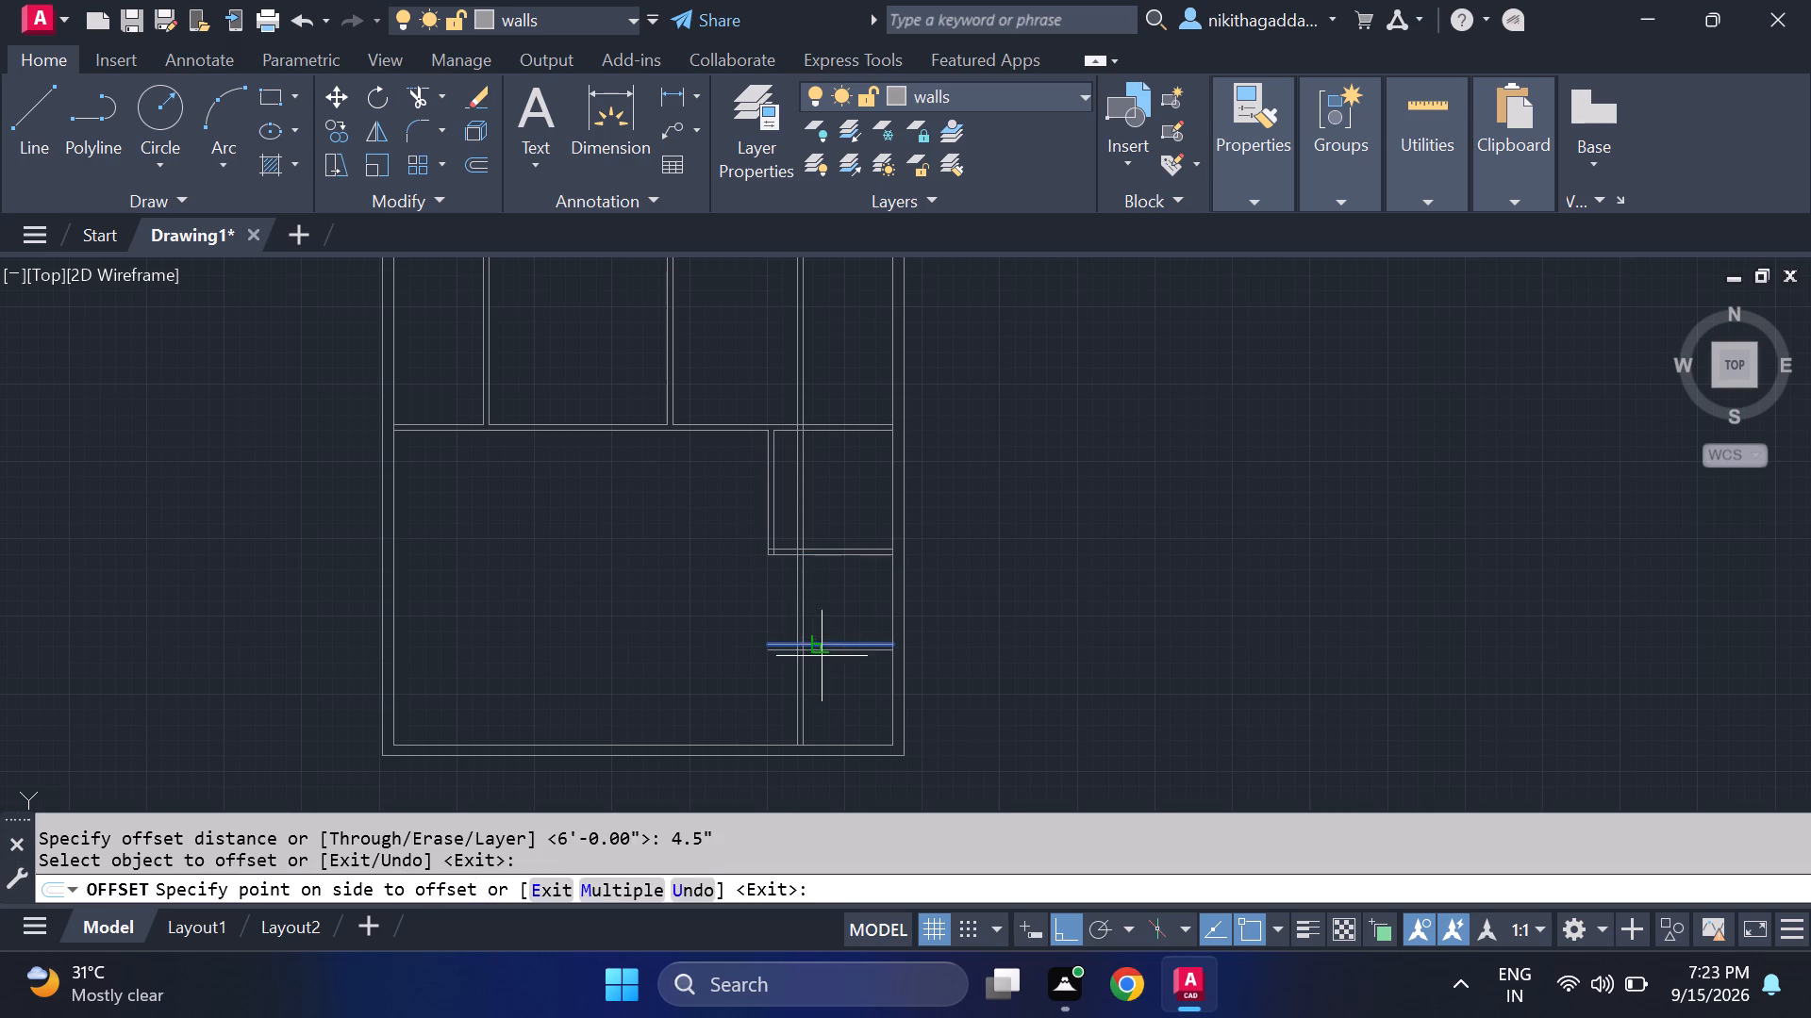
pyautogui.click(825, 668)
pyautogui.press('Escape')
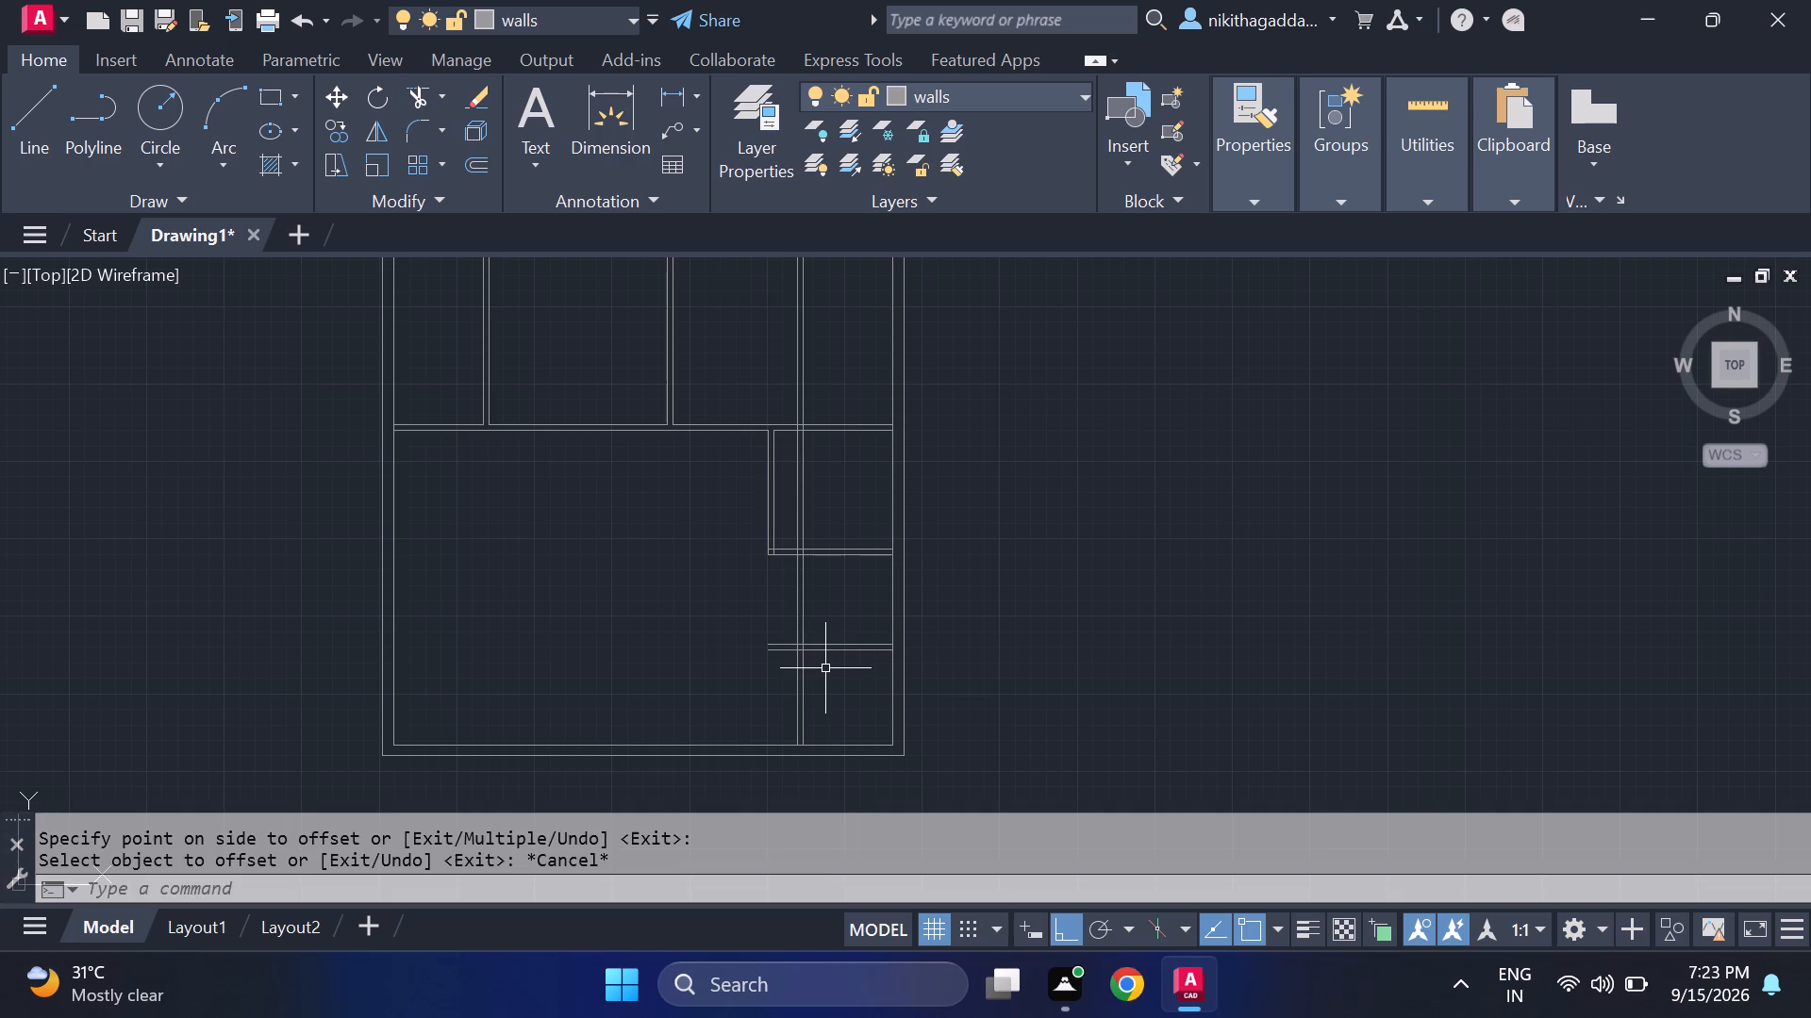
# Trim away the new vertical partition's lines north of the southernmost horizontal partition, including the pieces crossing the partition above.
pyautogui.write('tr')
pyautogui.press('Return')
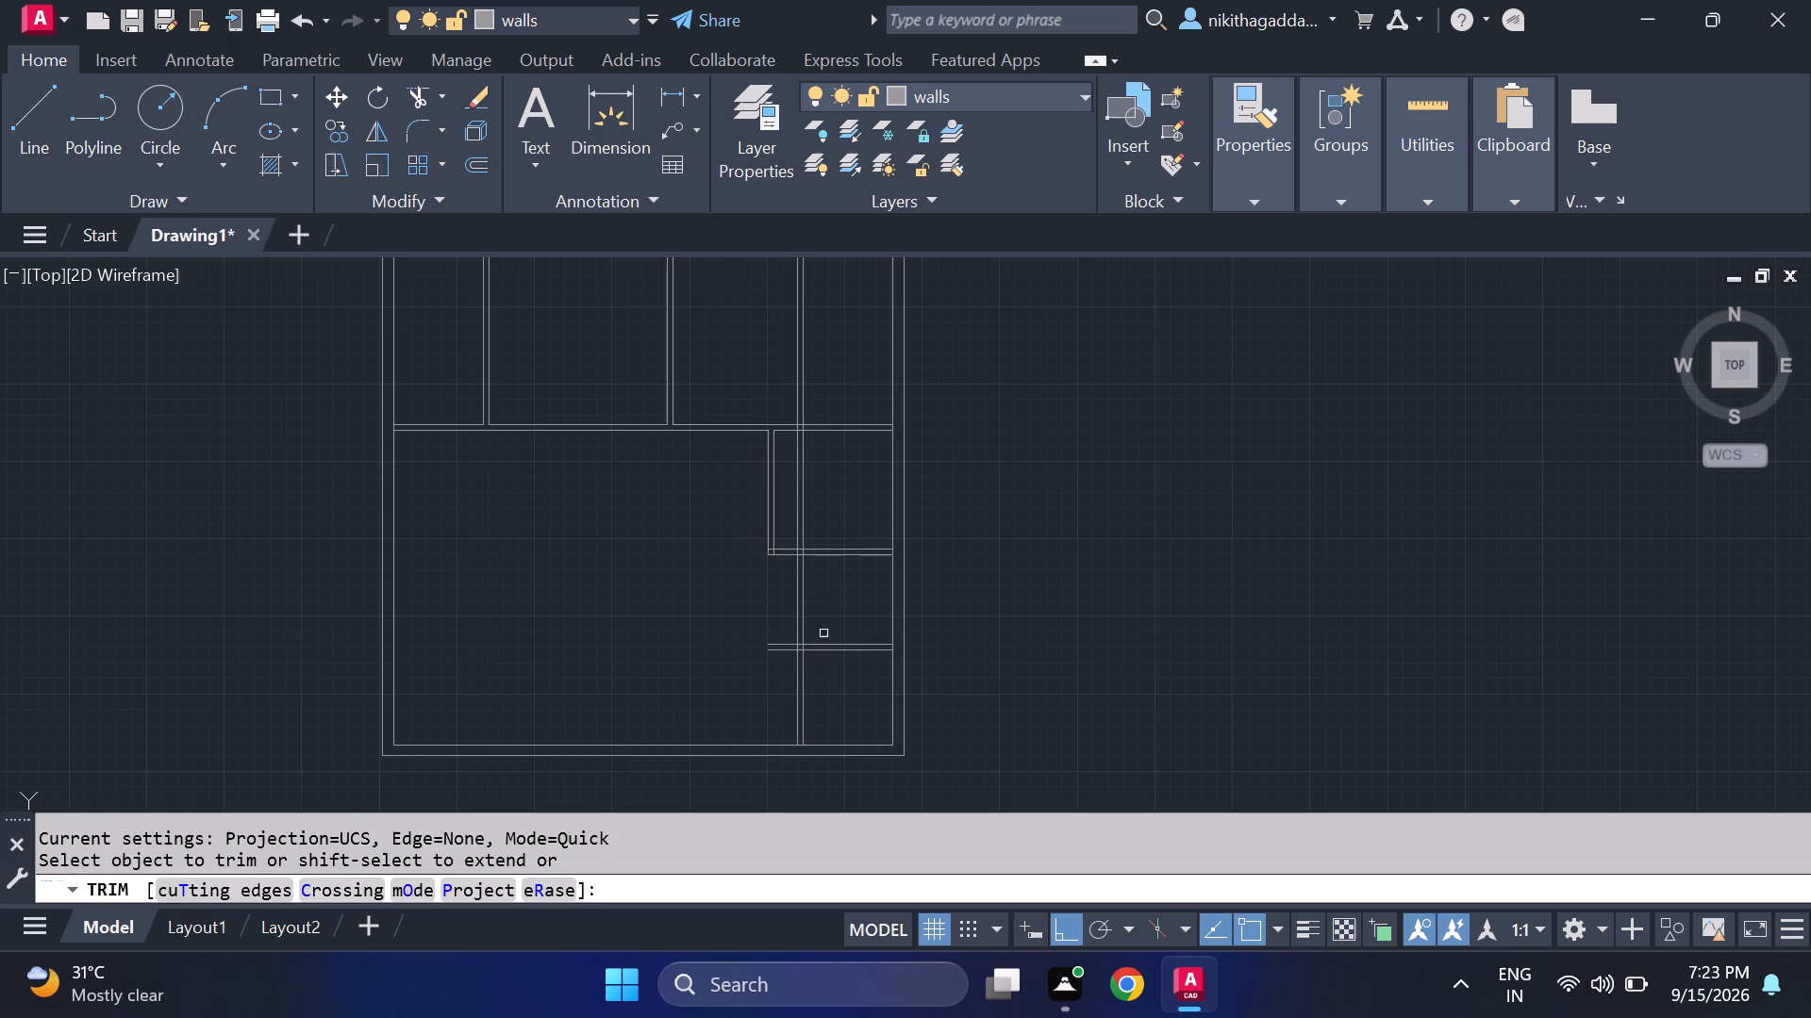
pyautogui.moveTo(819, 602); pyautogui.dragTo(762, 603)
pyautogui.scroll(4, 805, 560)
pyautogui.moveTo(798, 522); pyautogui.dragTo(752, 522)
pyautogui.moveTo(820, 439); pyautogui.dragTo(684, 435)
pyautogui.scroll(-3, 767, 499)
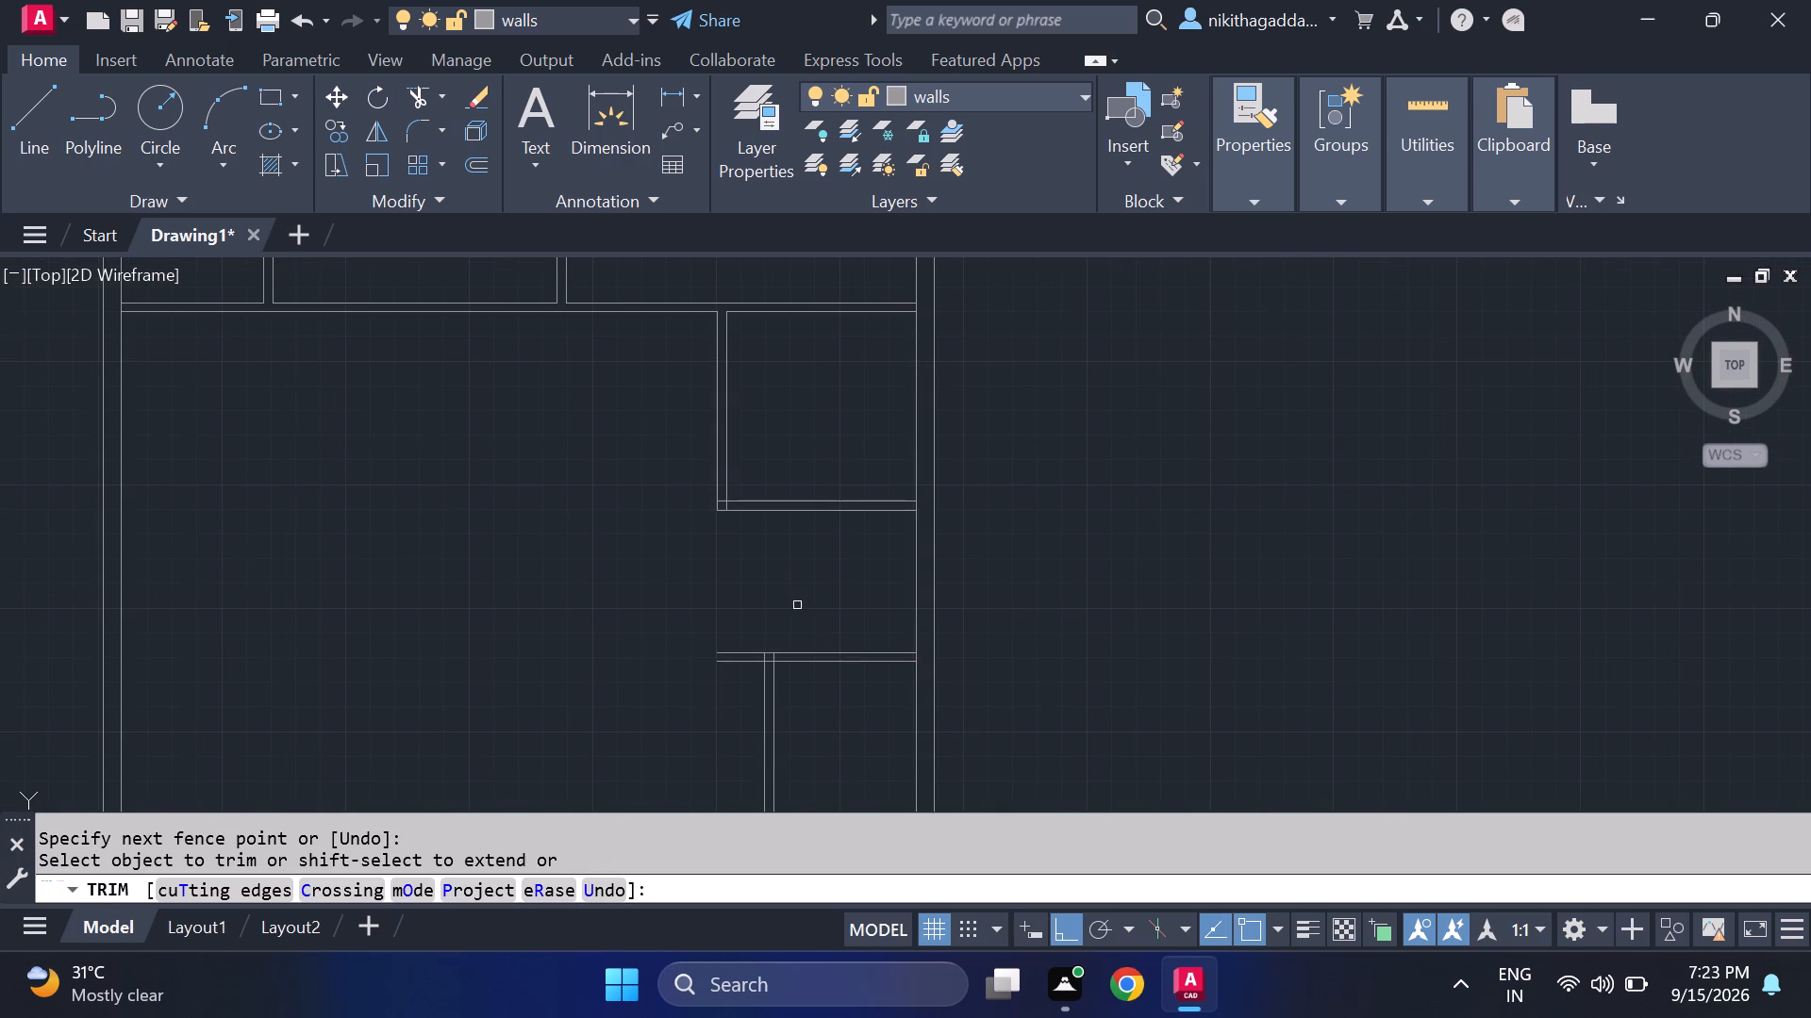
# Trim the southernmost horizontal partition's lines that project west of the new vertical partition.
pyautogui.moveTo(739, 632); pyautogui.dragTo(740, 676)
# Trim away the new vertical partition's lines south of the southernmost horizontal partition and the inner stub between that partition's two lines.
pyautogui.scroll(-4, 730, 653)
pyautogui.scroll(4, 742, 673)
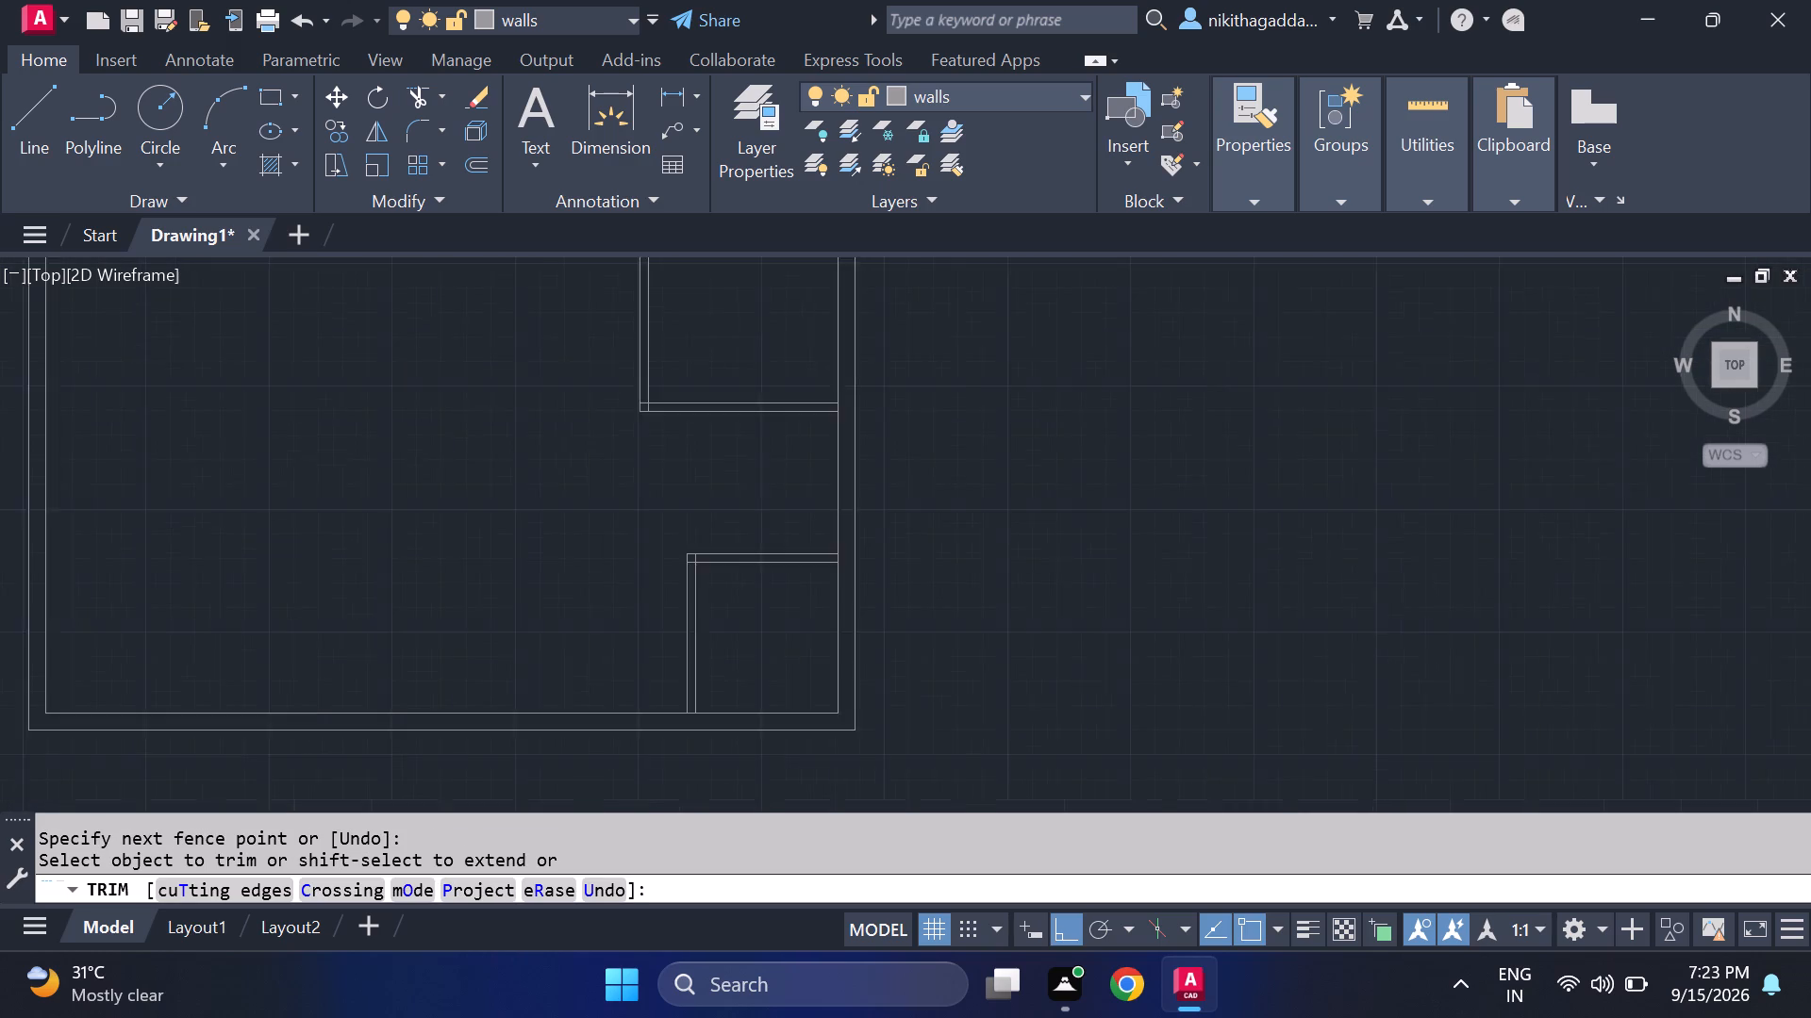
pyautogui.scroll(1, 747, 669)
pyautogui.moveTo(744, 649); pyautogui.dragTo(523, 656)
pyautogui.scroll(3, 688, 481)
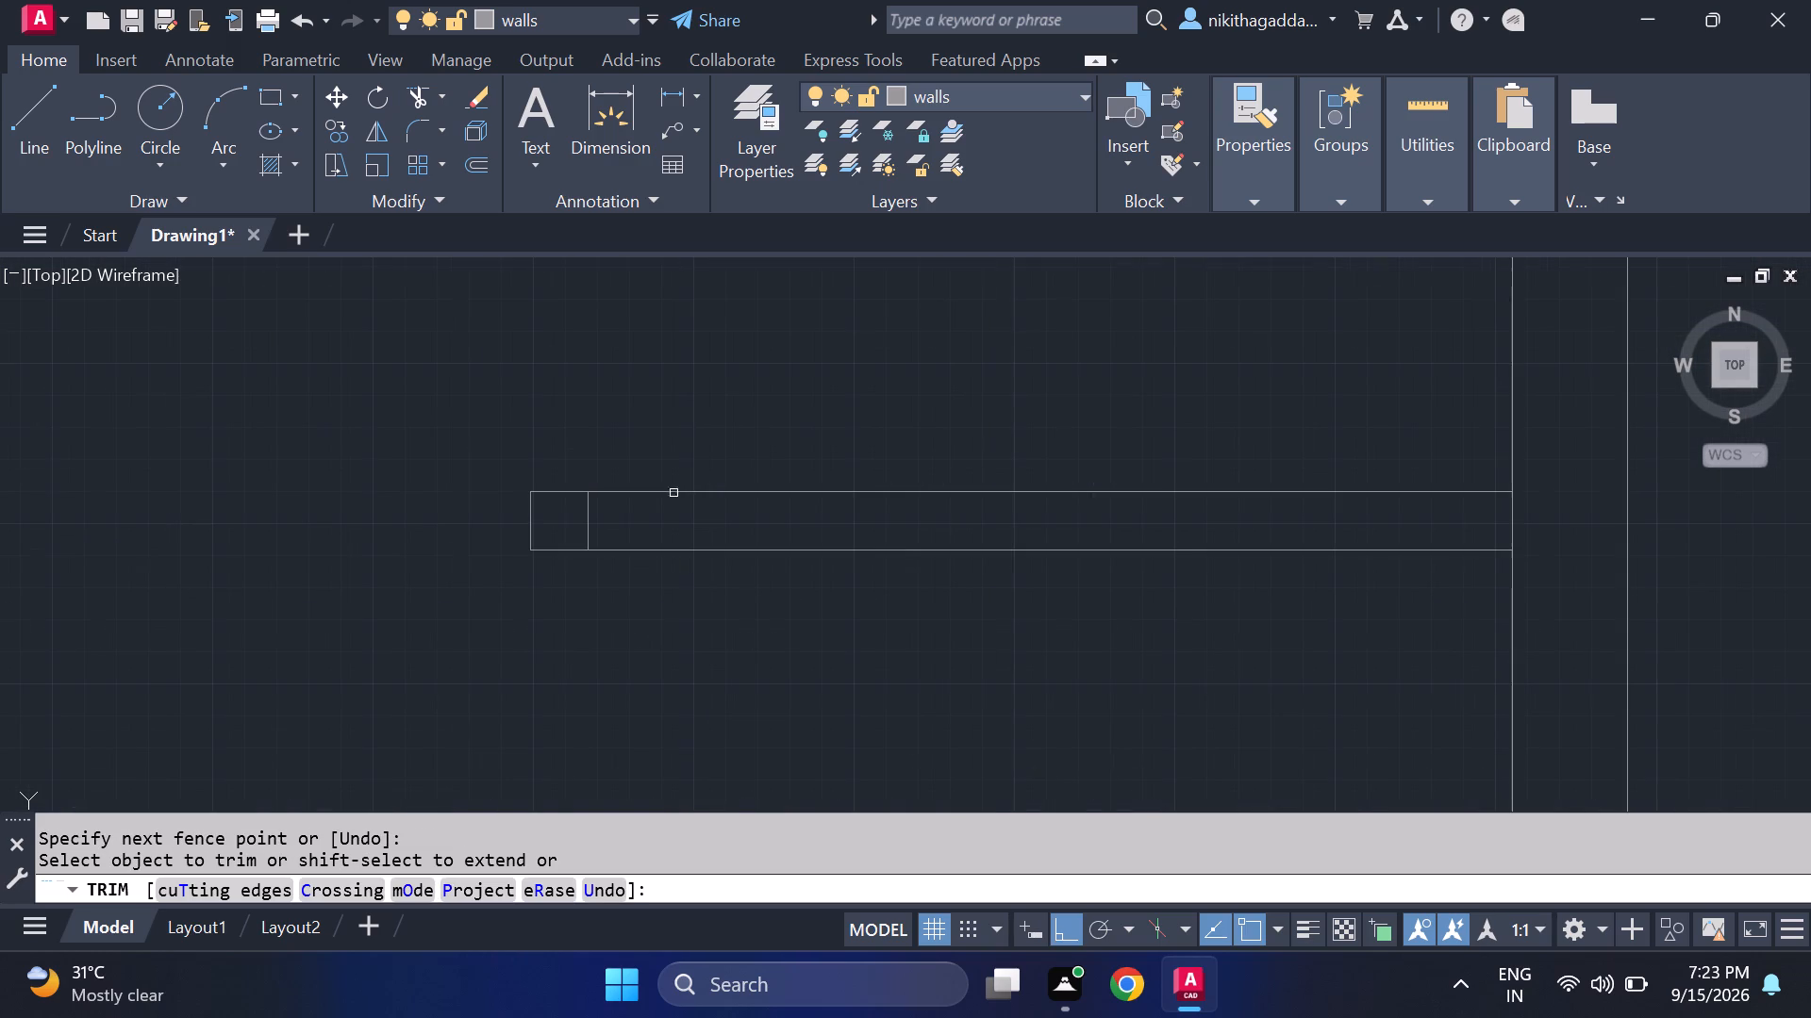
pyautogui.moveTo(627, 519); pyautogui.dragTo(575, 526)
pyautogui.scroll(-4, 602, 560)
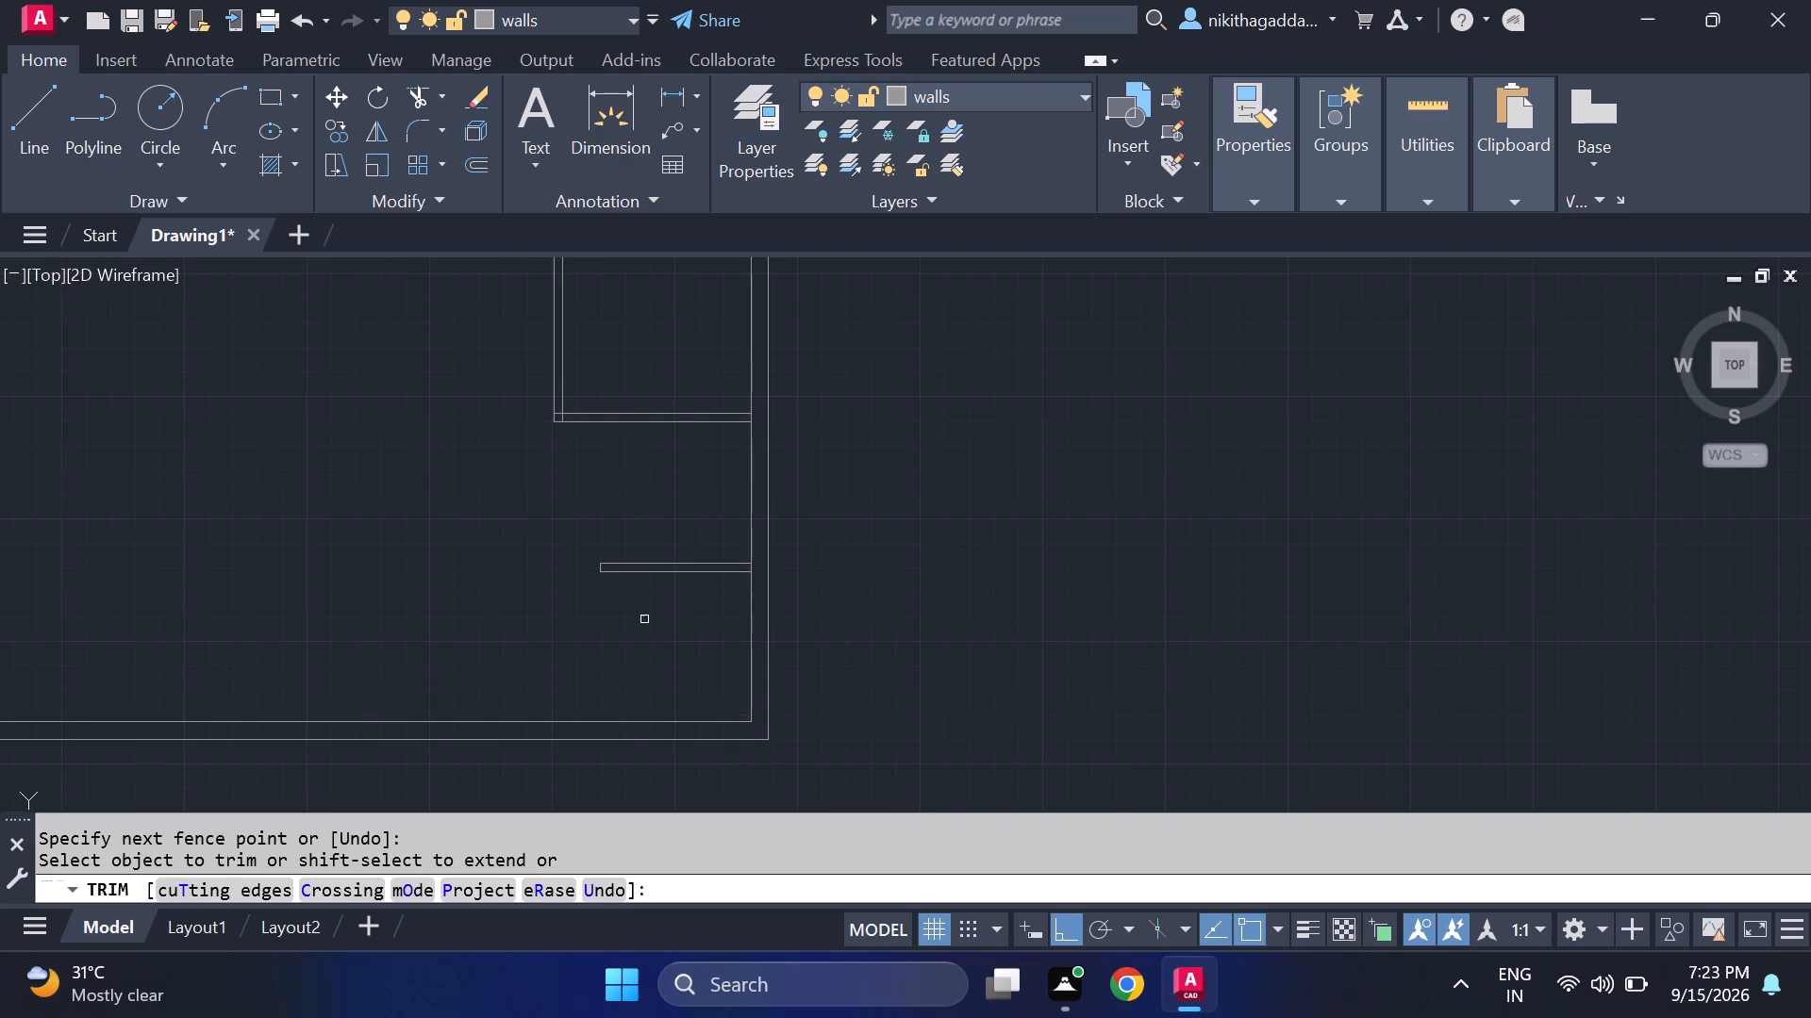
pyautogui.press('Escape')
# Offset the east outer wall's inner line 6' to the west again.
pyautogui.write('of')
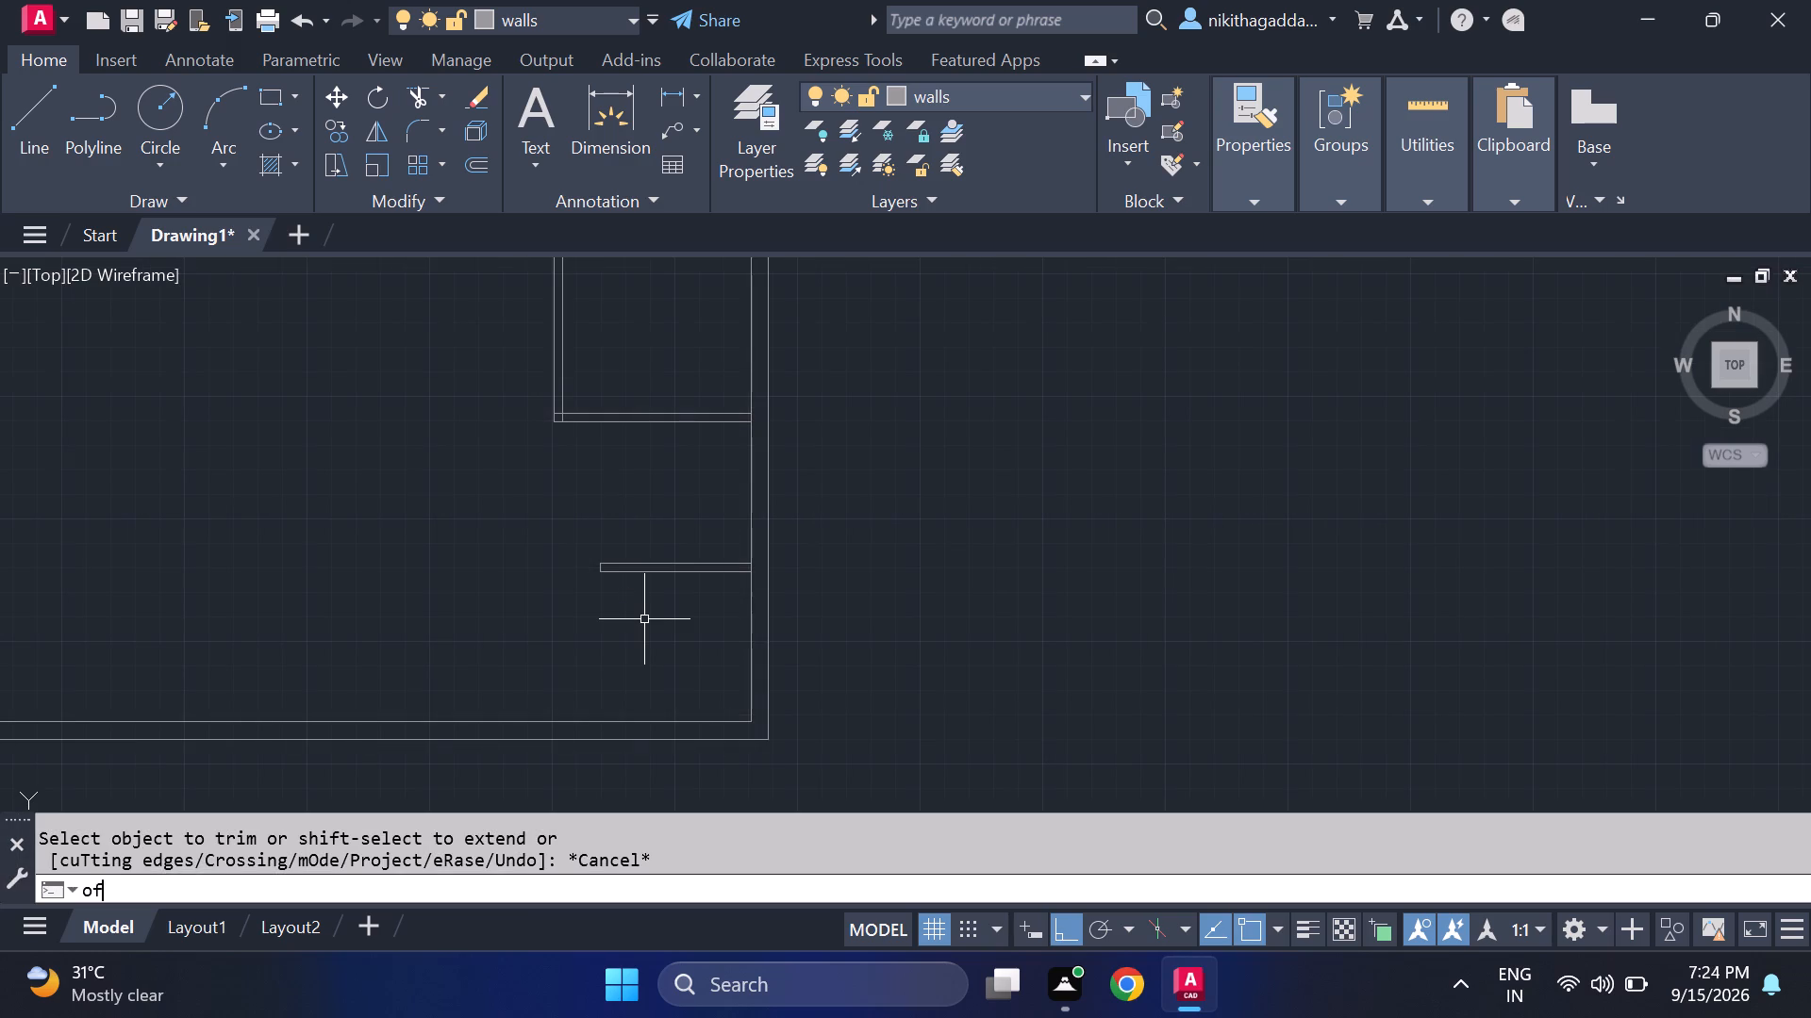
pyautogui.press('Return')
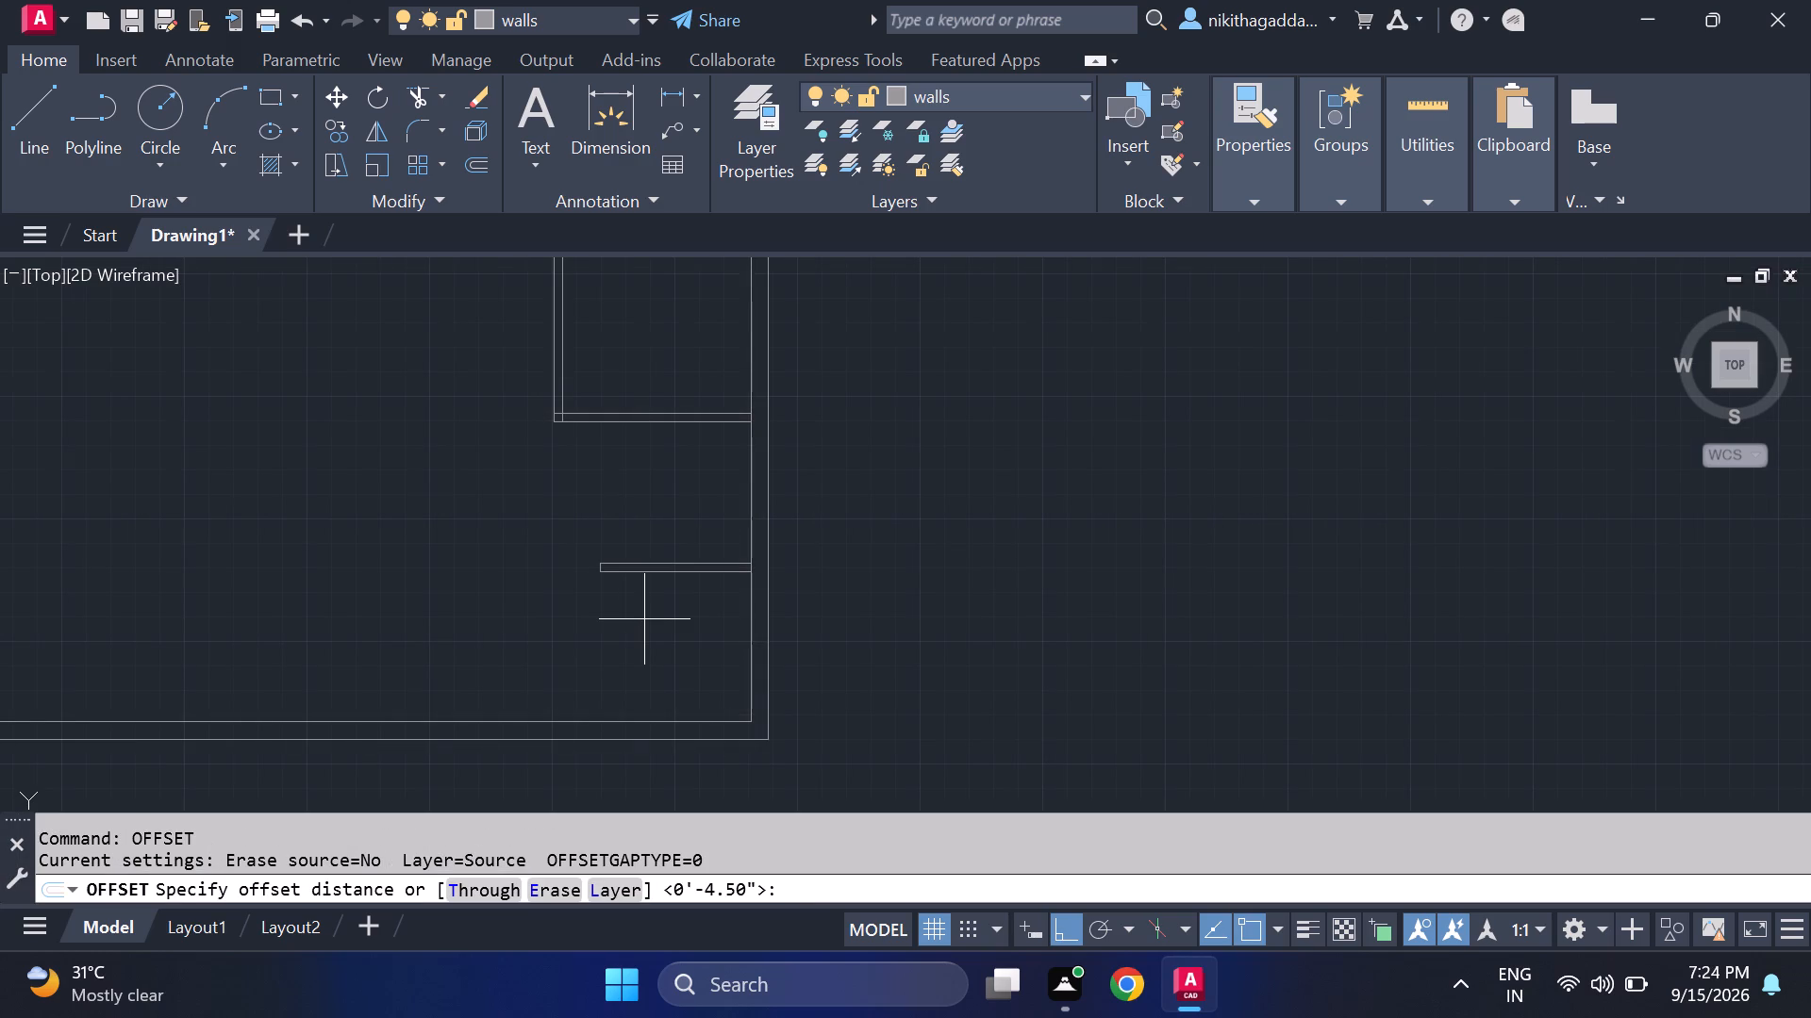
pyautogui.write("6'")
pyautogui.press('Return')
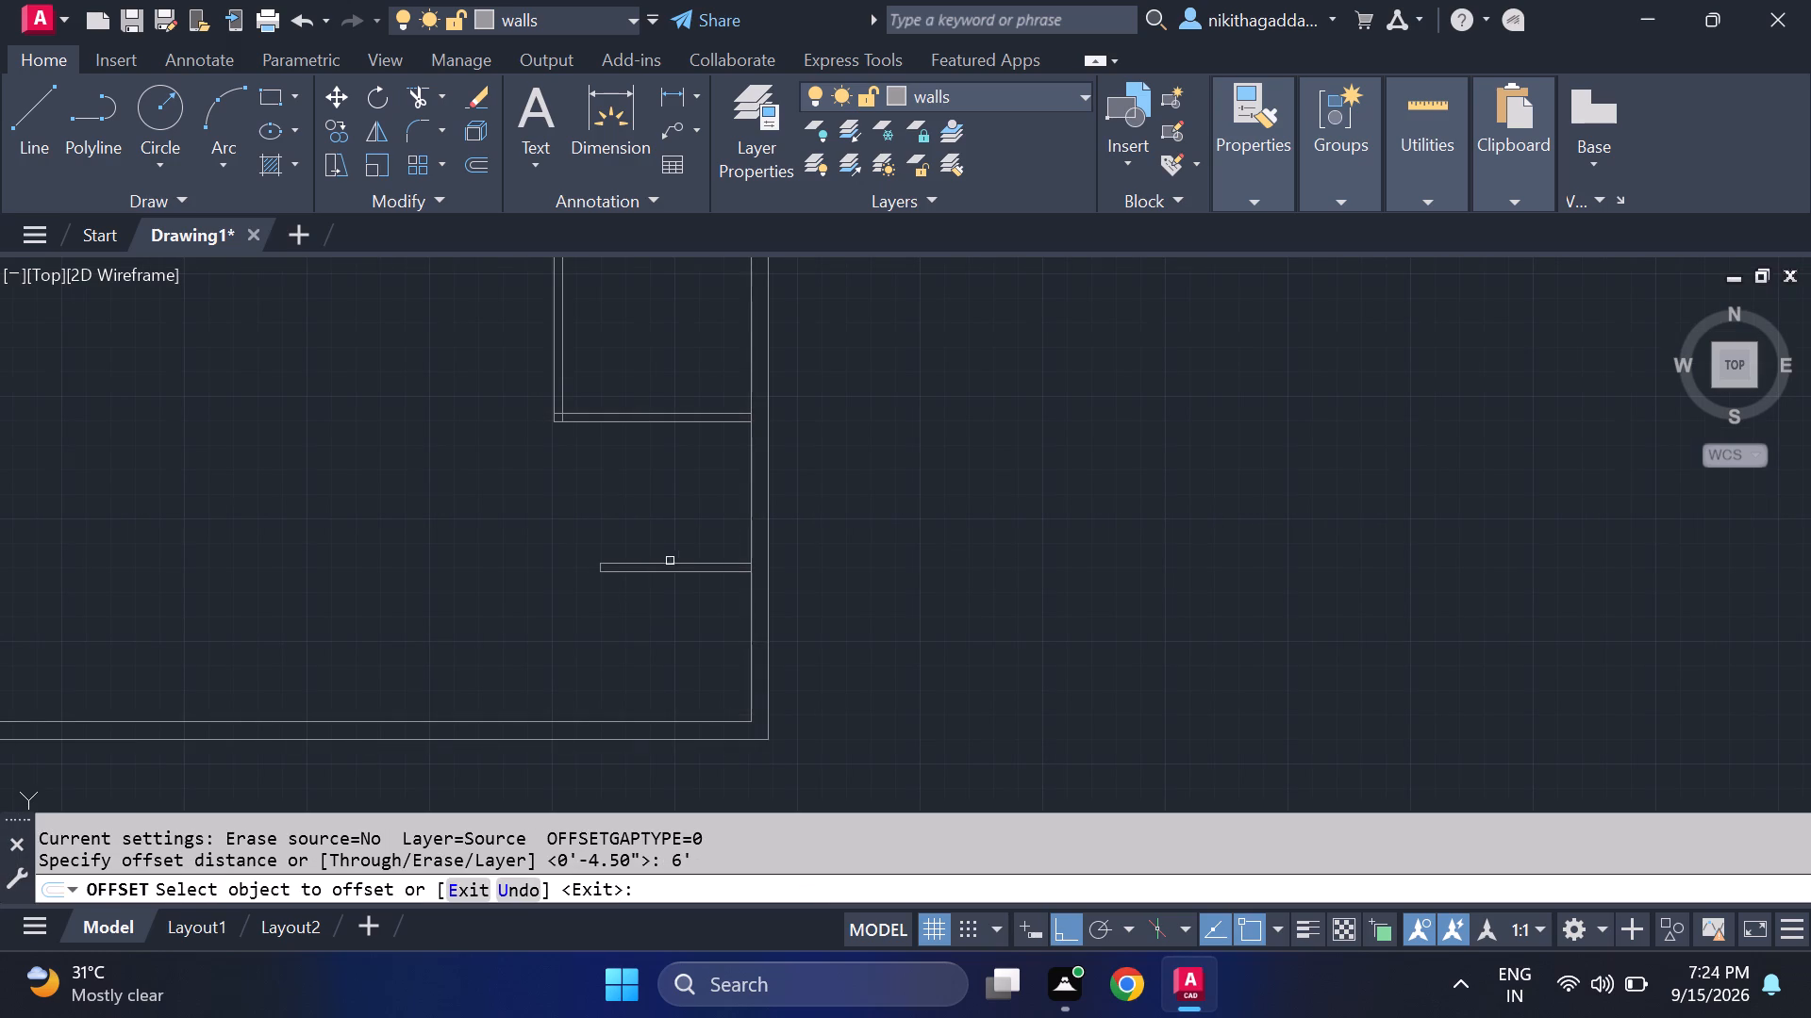
pyautogui.click(751, 488)
pyautogui.click(527, 536)
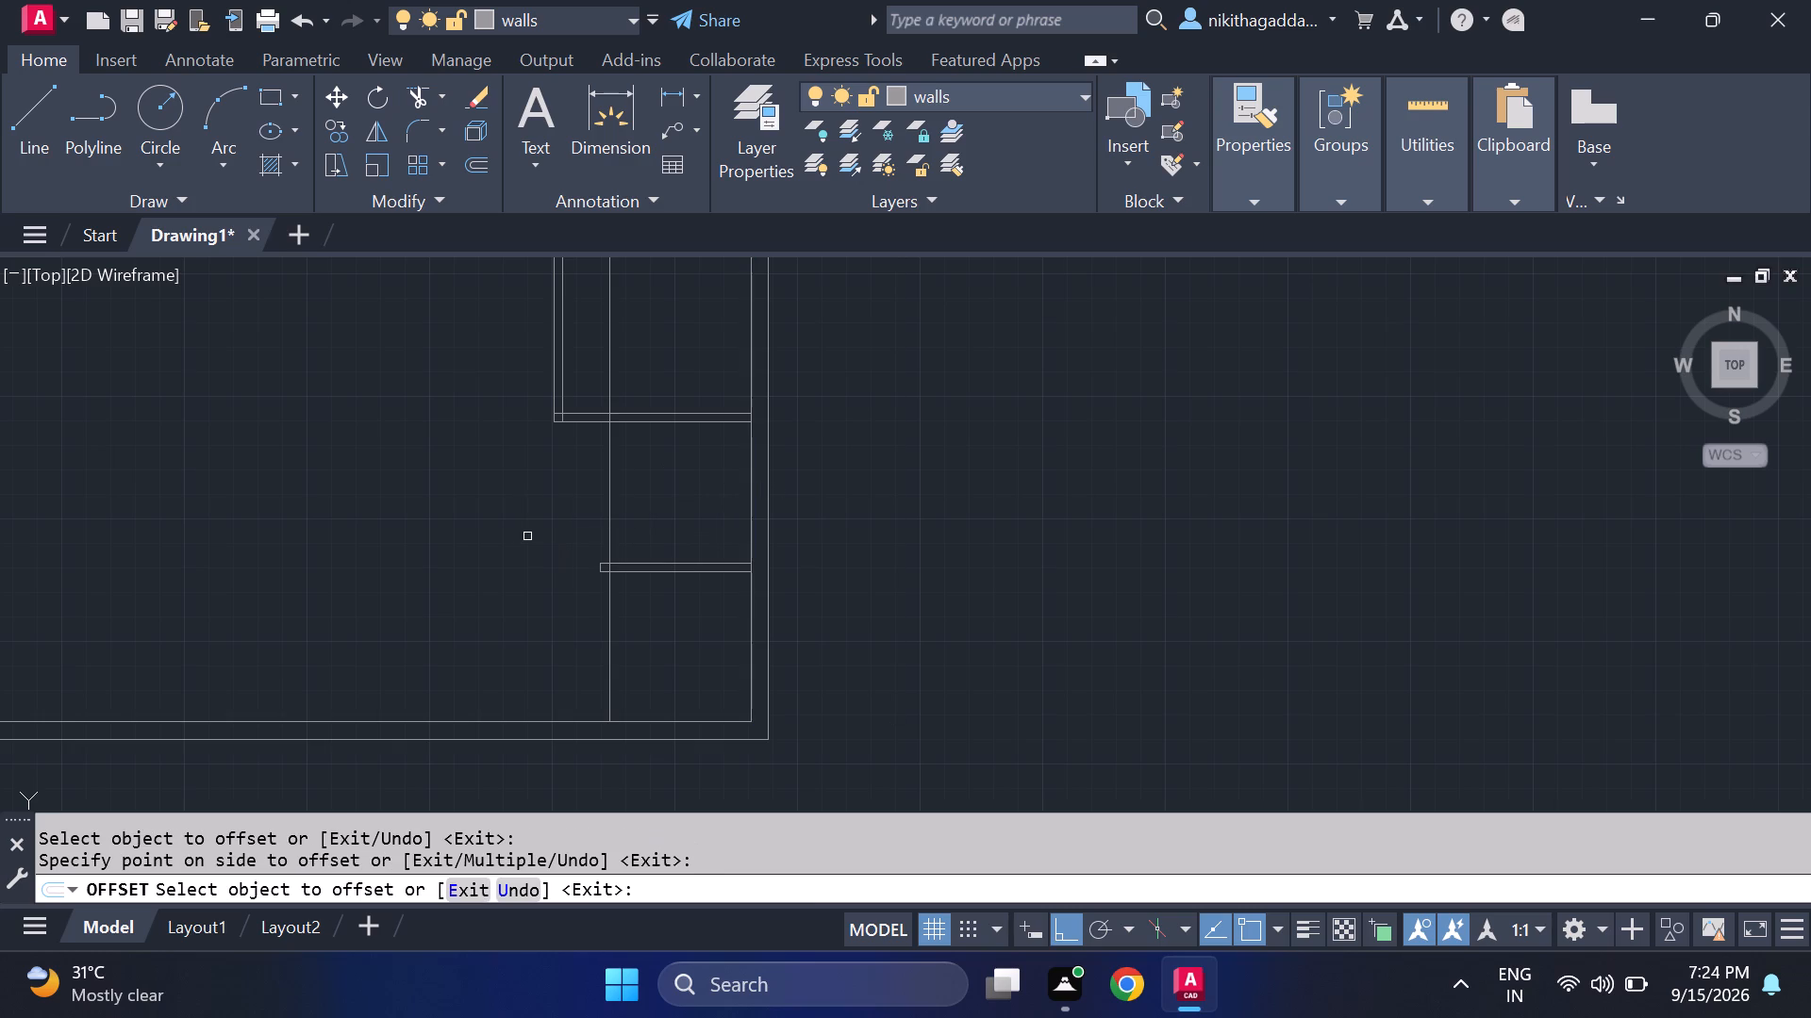
pyautogui.press('Escape')
# Offset the restored vertical line 4.5" to the west to form the partition between the two short horizontal partitions.
pyautogui.write('of')
pyautogui.press('Return')
pyautogui.press('4')
pyautogui.write('.5"')
pyautogui.press('Return')
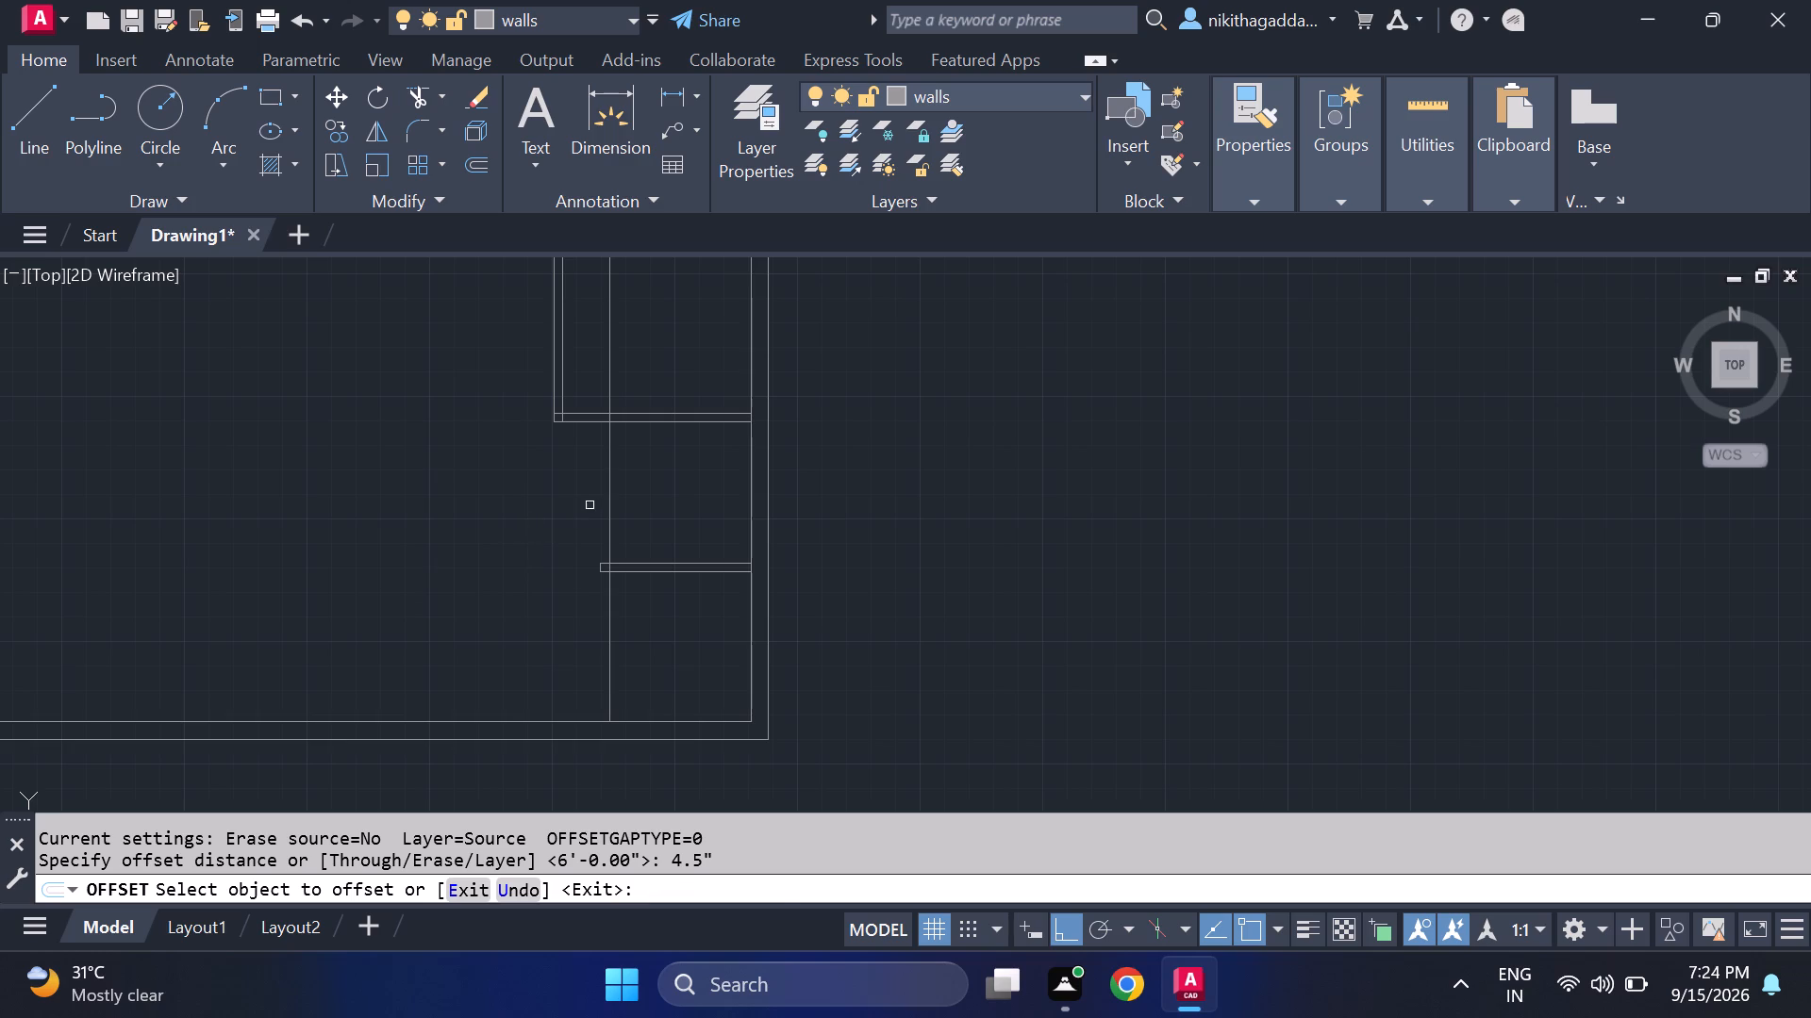
pyautogui.click(611, 486)
pyautogui.click(562, 517)
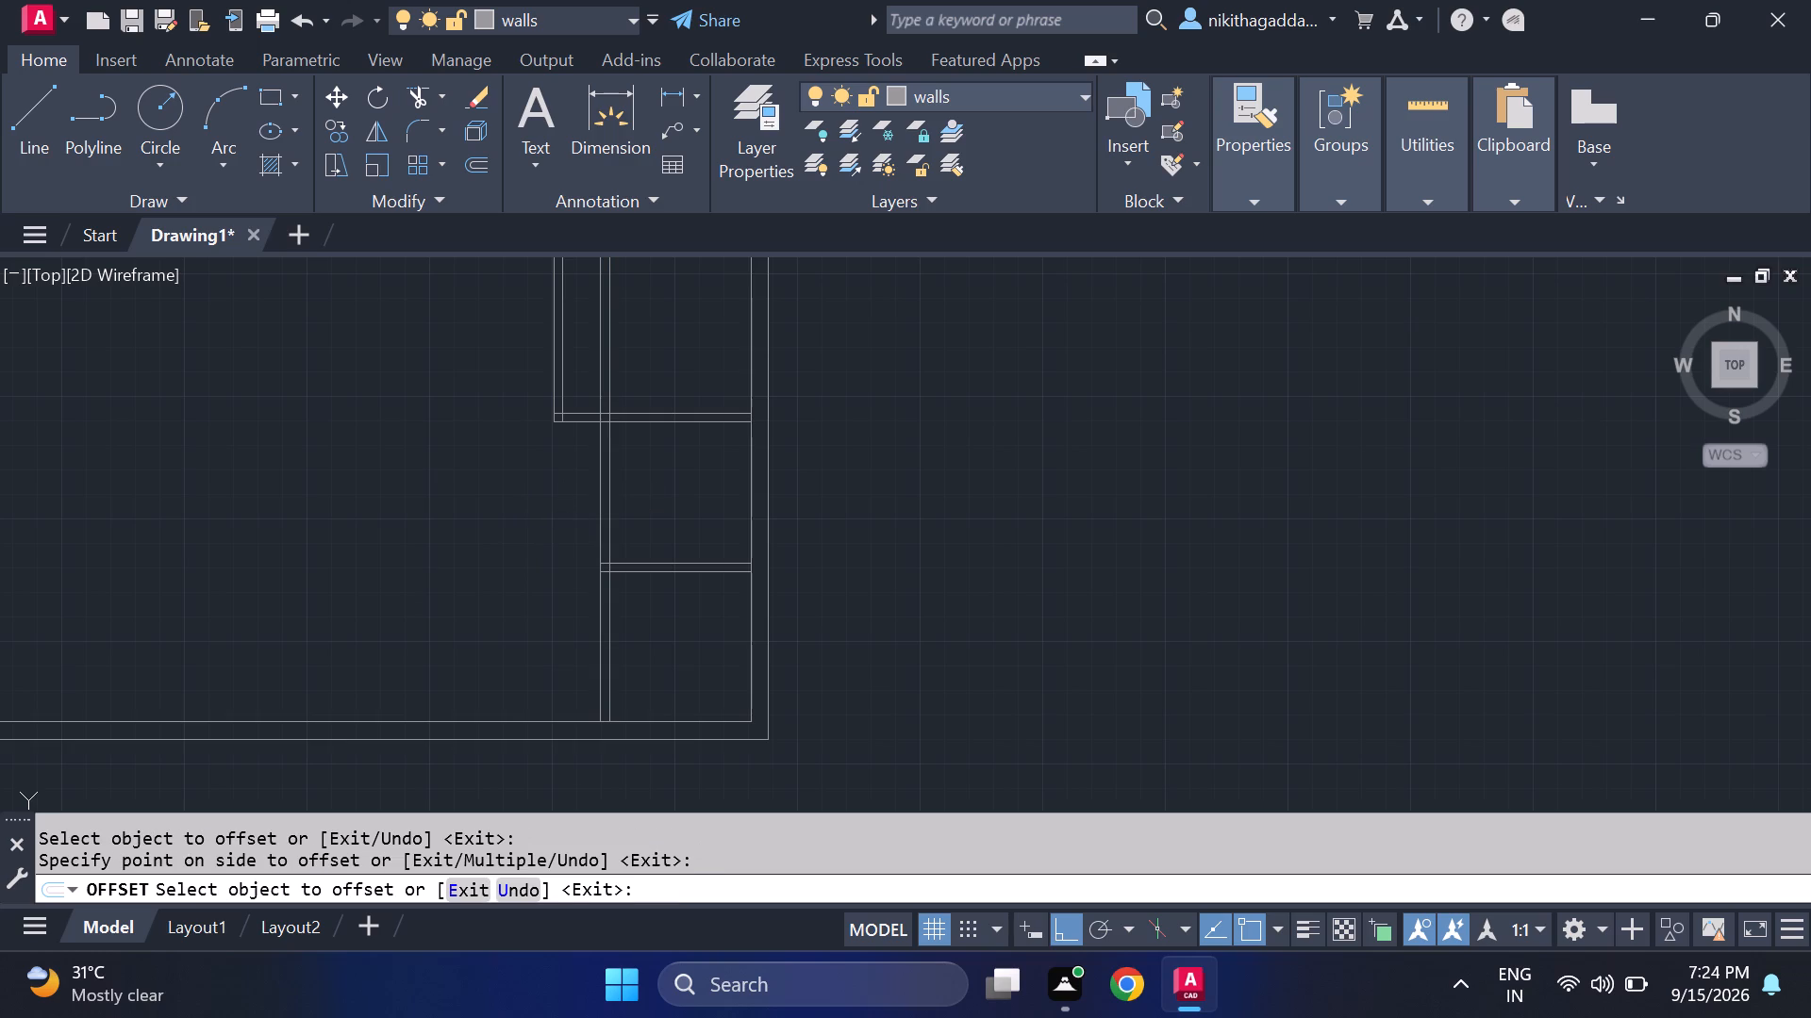
pyautogui.press('Escape')
# Trim the new vertical partition's lines south of the southernmost horizontal partition and north of the short horizontal partition above it.
pyautogui.write('tr')
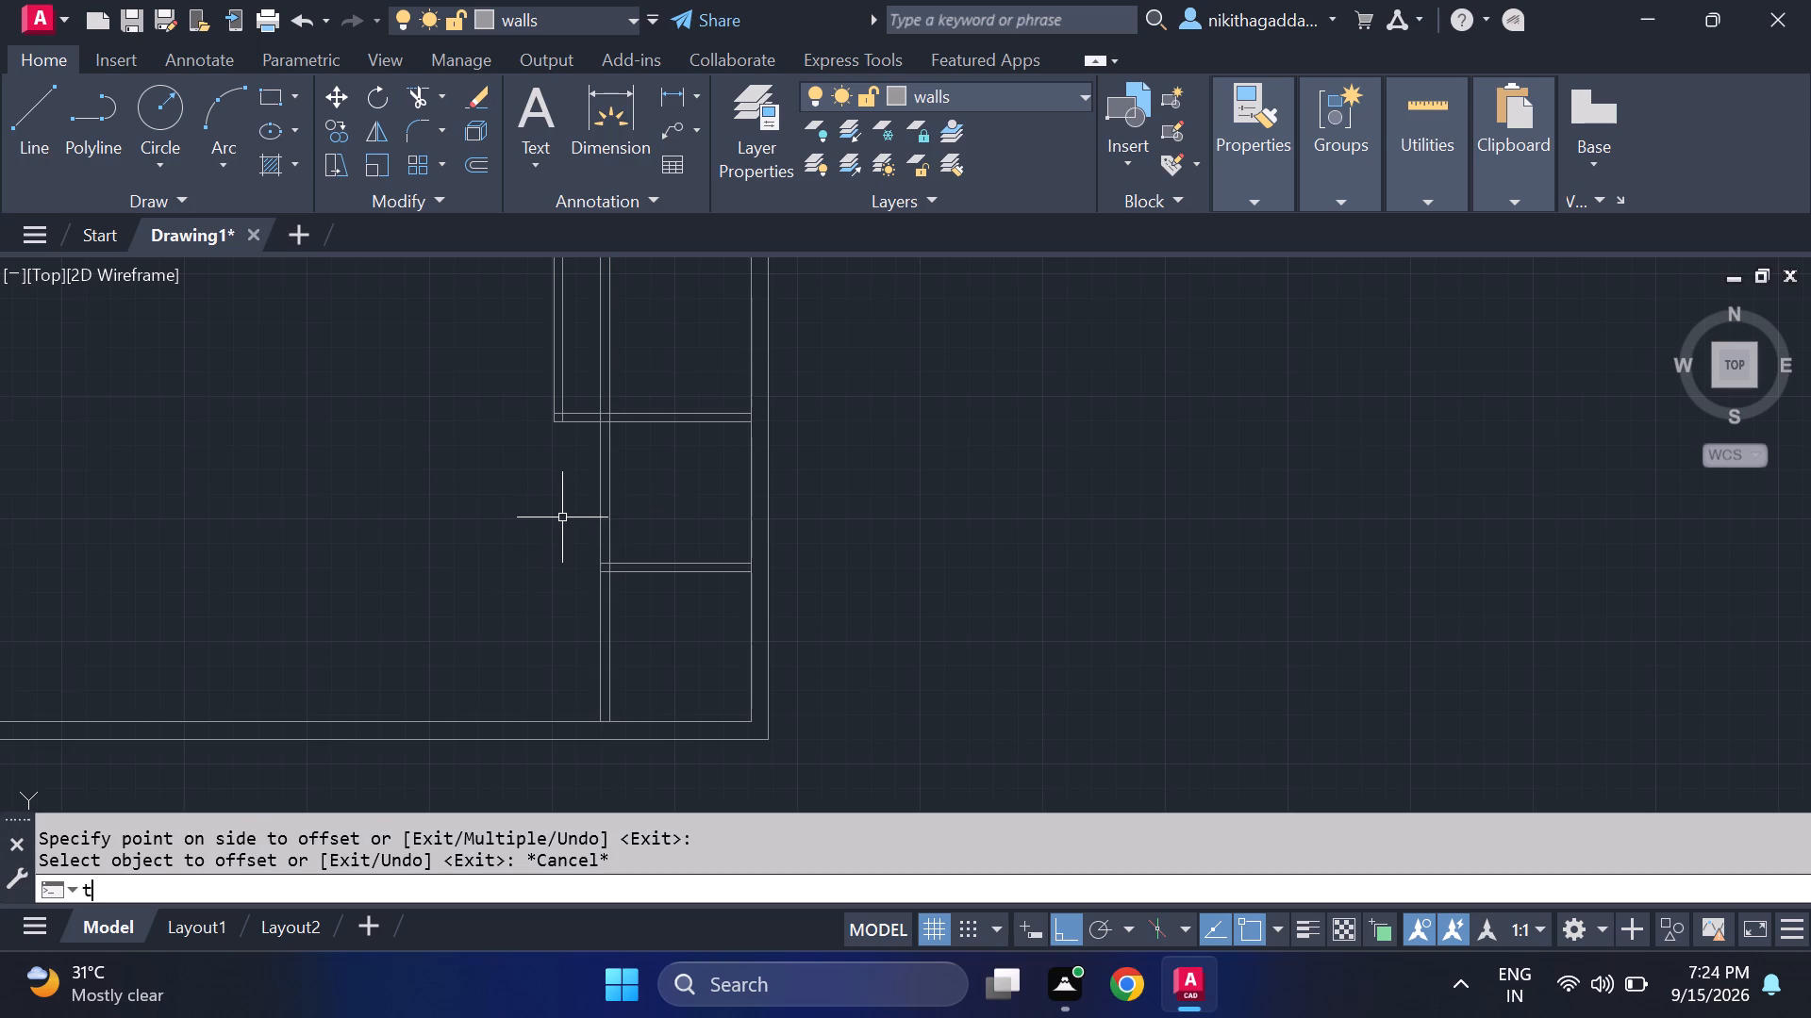
pyautogui.press('Return')
pyautogui.moveTo(629, 658); pyautogui.dragTo(562, 655)
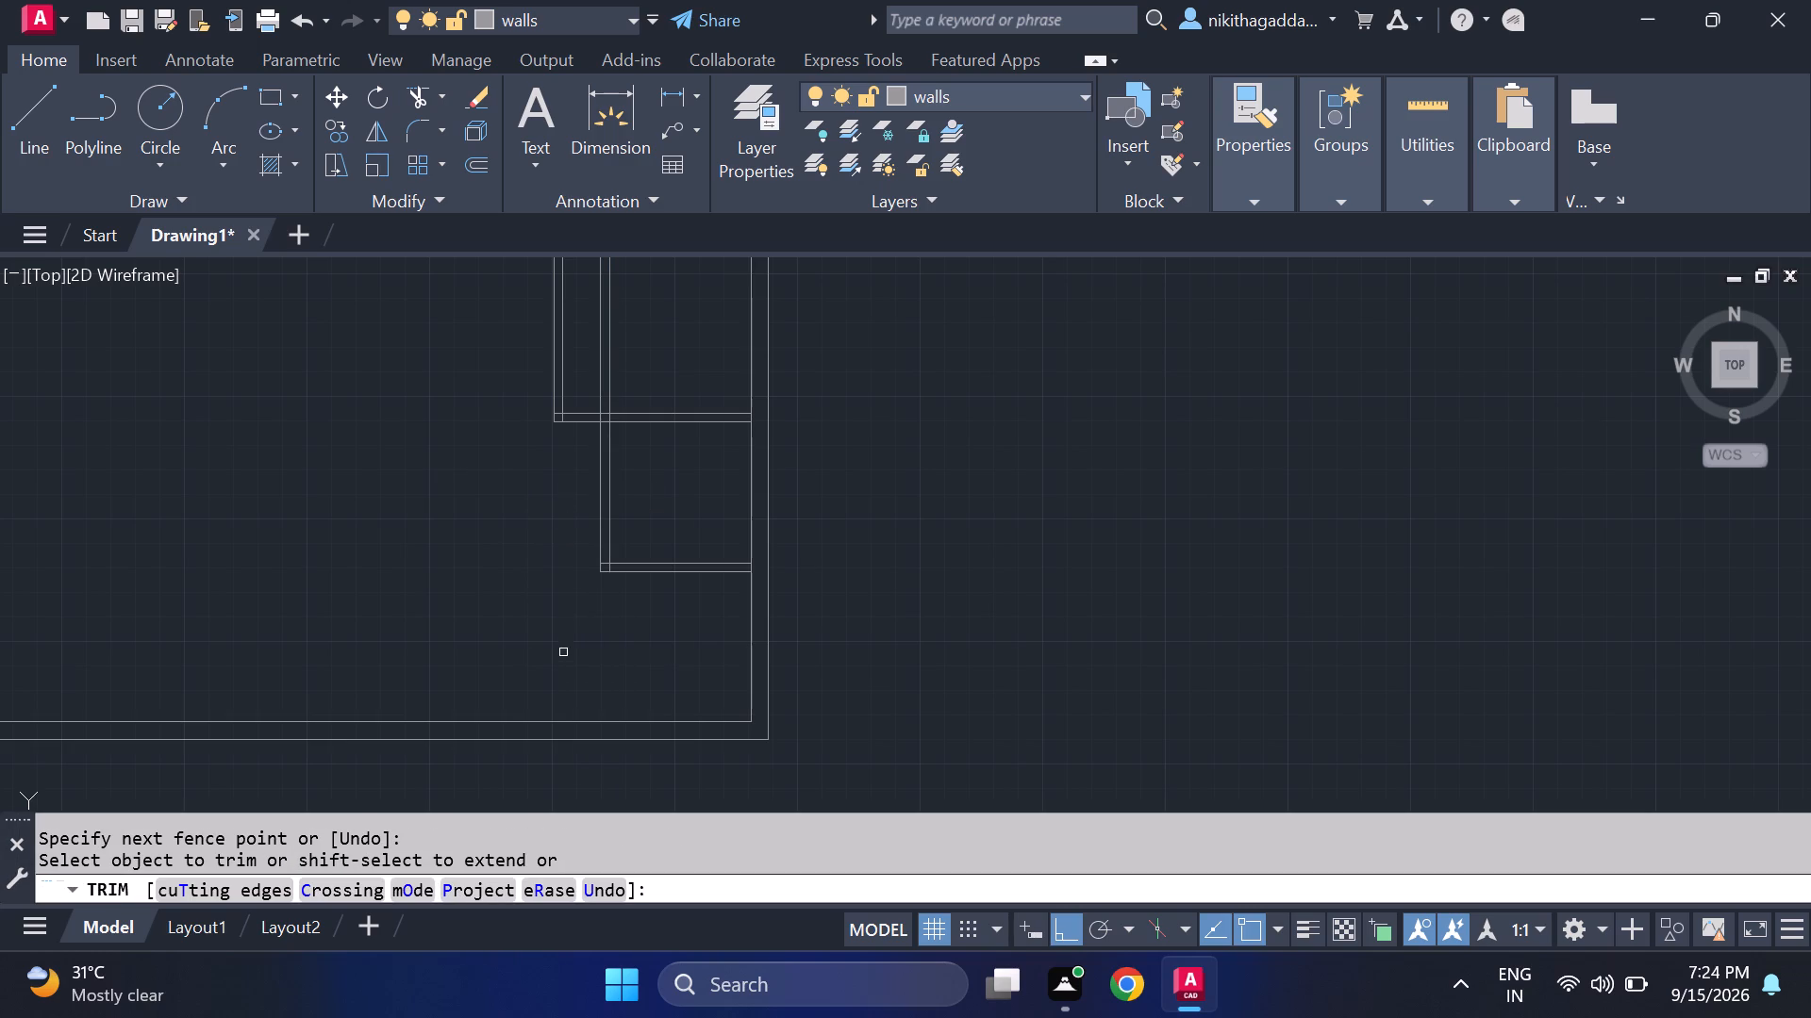
pyautogui.moveTo(623, 369); pyautogui.dragTo(592, 384)
# Trim the overlapping inner line stubs at the southwest corner of the southernmost short partition.
pyautogui.scroll(-3, 466, 559)
pyautogui.scroll(1, 426, 534)
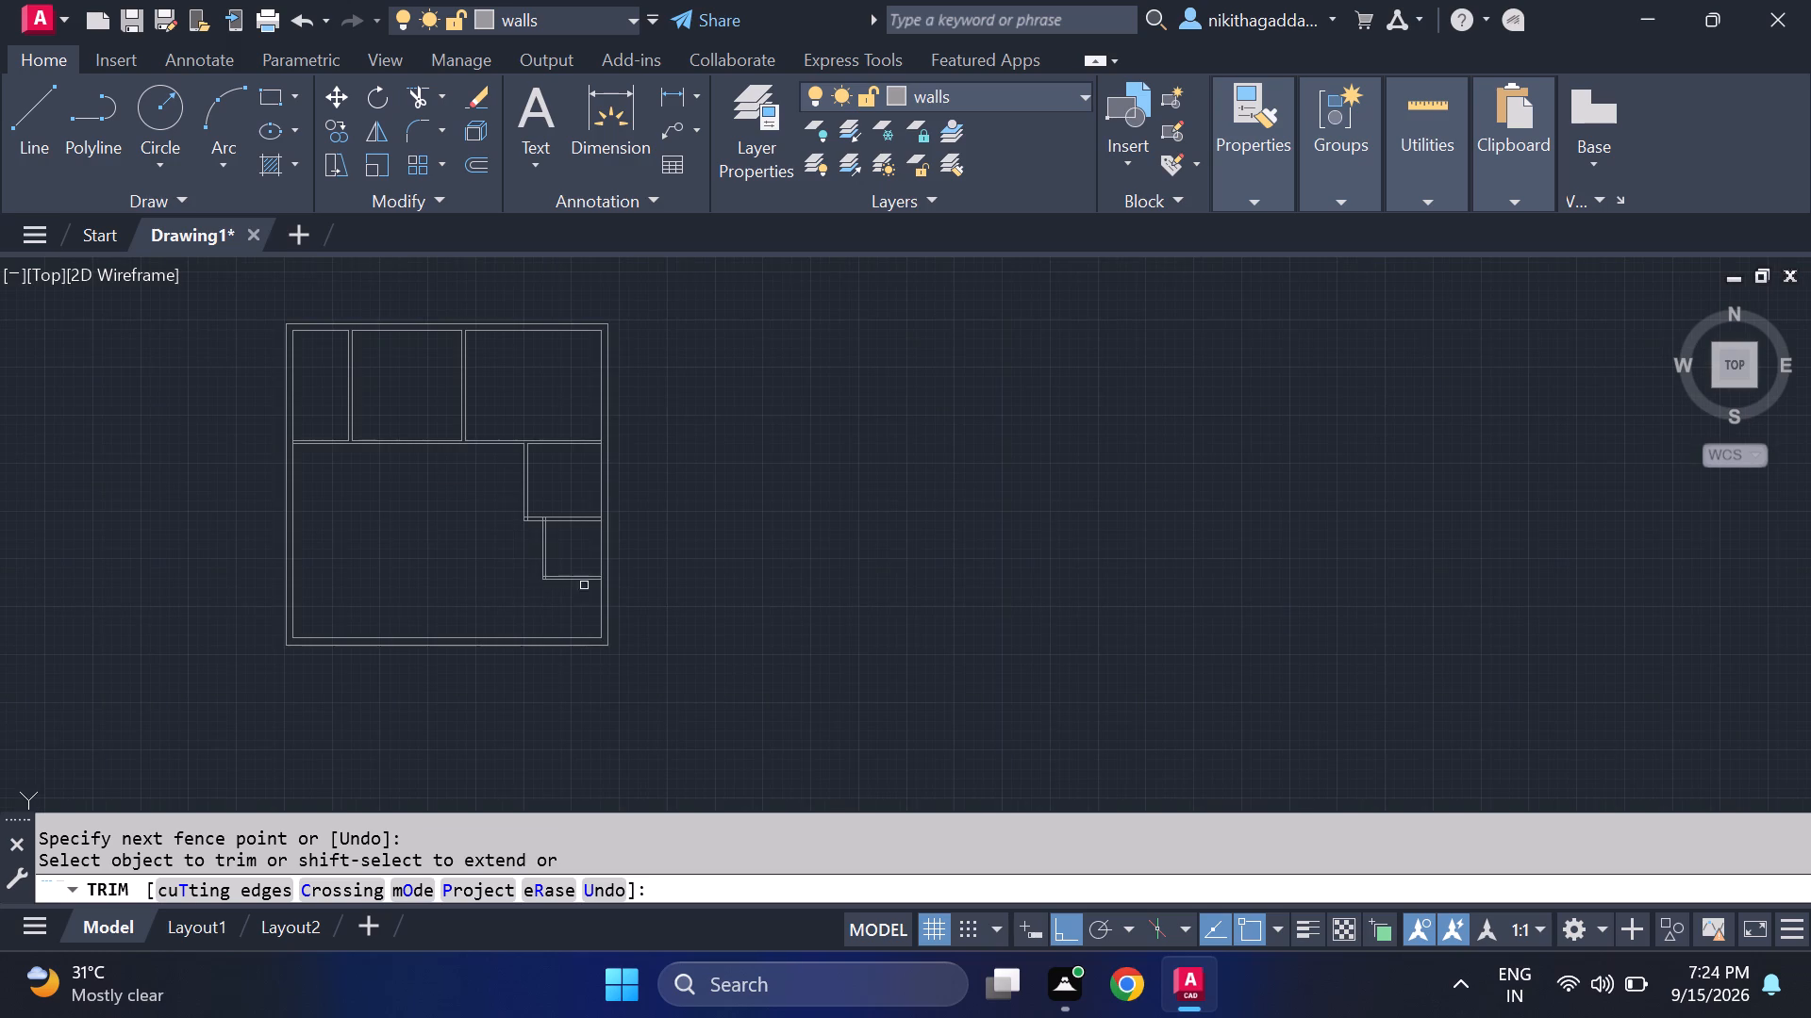
pyautogui.scroll(3, 578, 566)
pyautogui.scroll(4, 440, 638)
pyautogui.moveTo(407, 407); pyautogui.dragTo(404, 409)
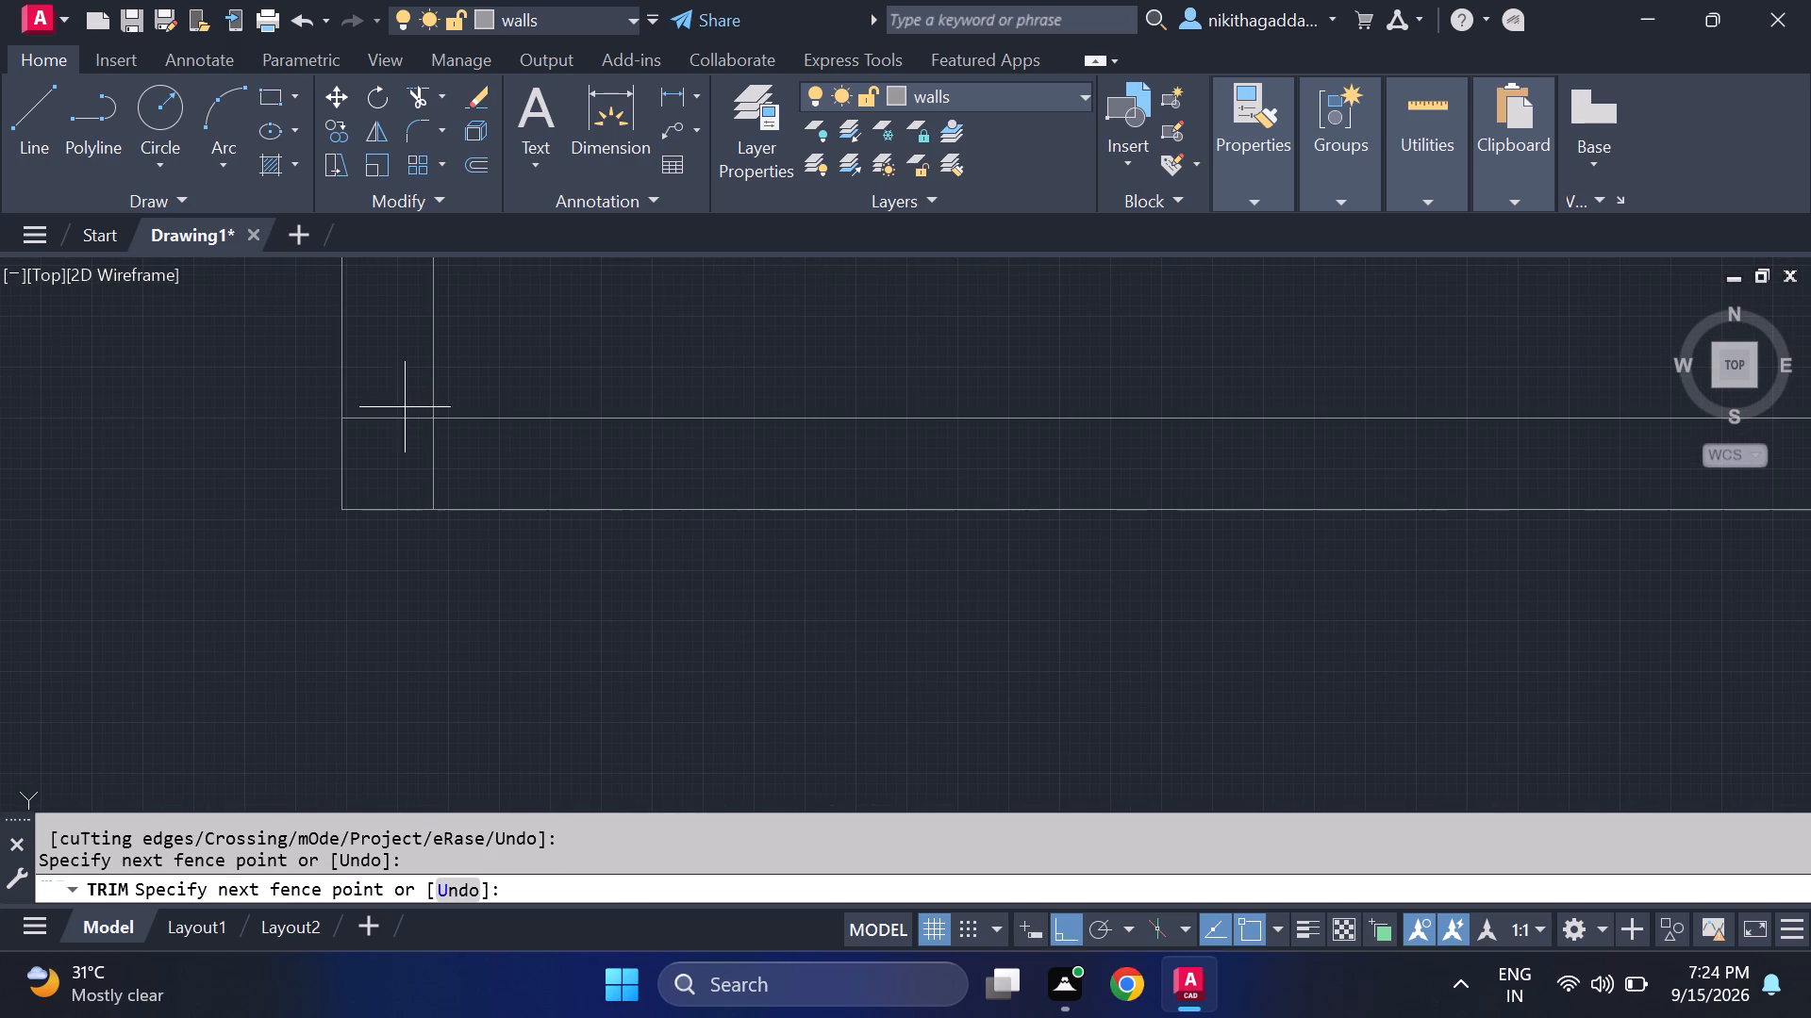
pyautogui.moveTo(404, 409); pyautogui.dragTo(445, 464)
# Trim the inner stubs at the upper short partition's southwest corner and where the lower vertical partition crosses its two lines.
pyautogui.scroll(-4, 476, 470)
pyautogui.scroll(-1, 382, 432)
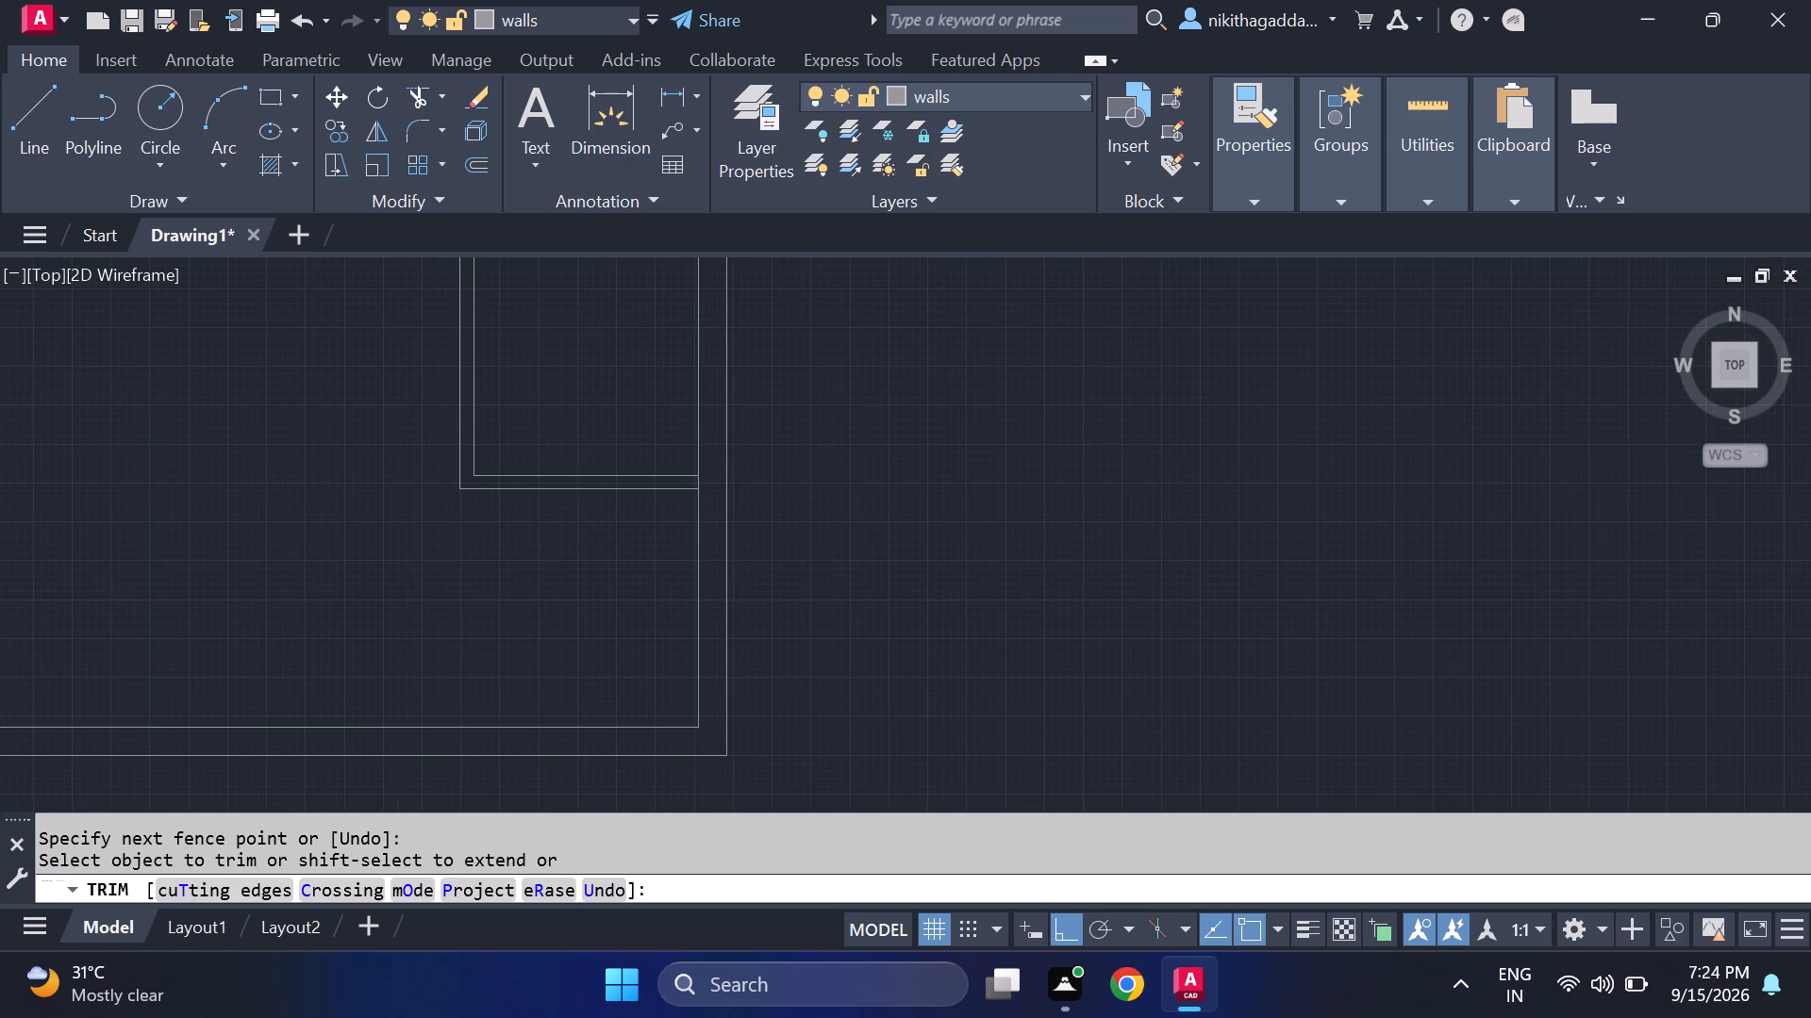
pyautogui.scroll(-2, 382, 433)
pyautogui.moveTo(378, 415); pyautogui.dragTo(395, 476, button='middle')
pyautogui.scroll(6, 407, 435)
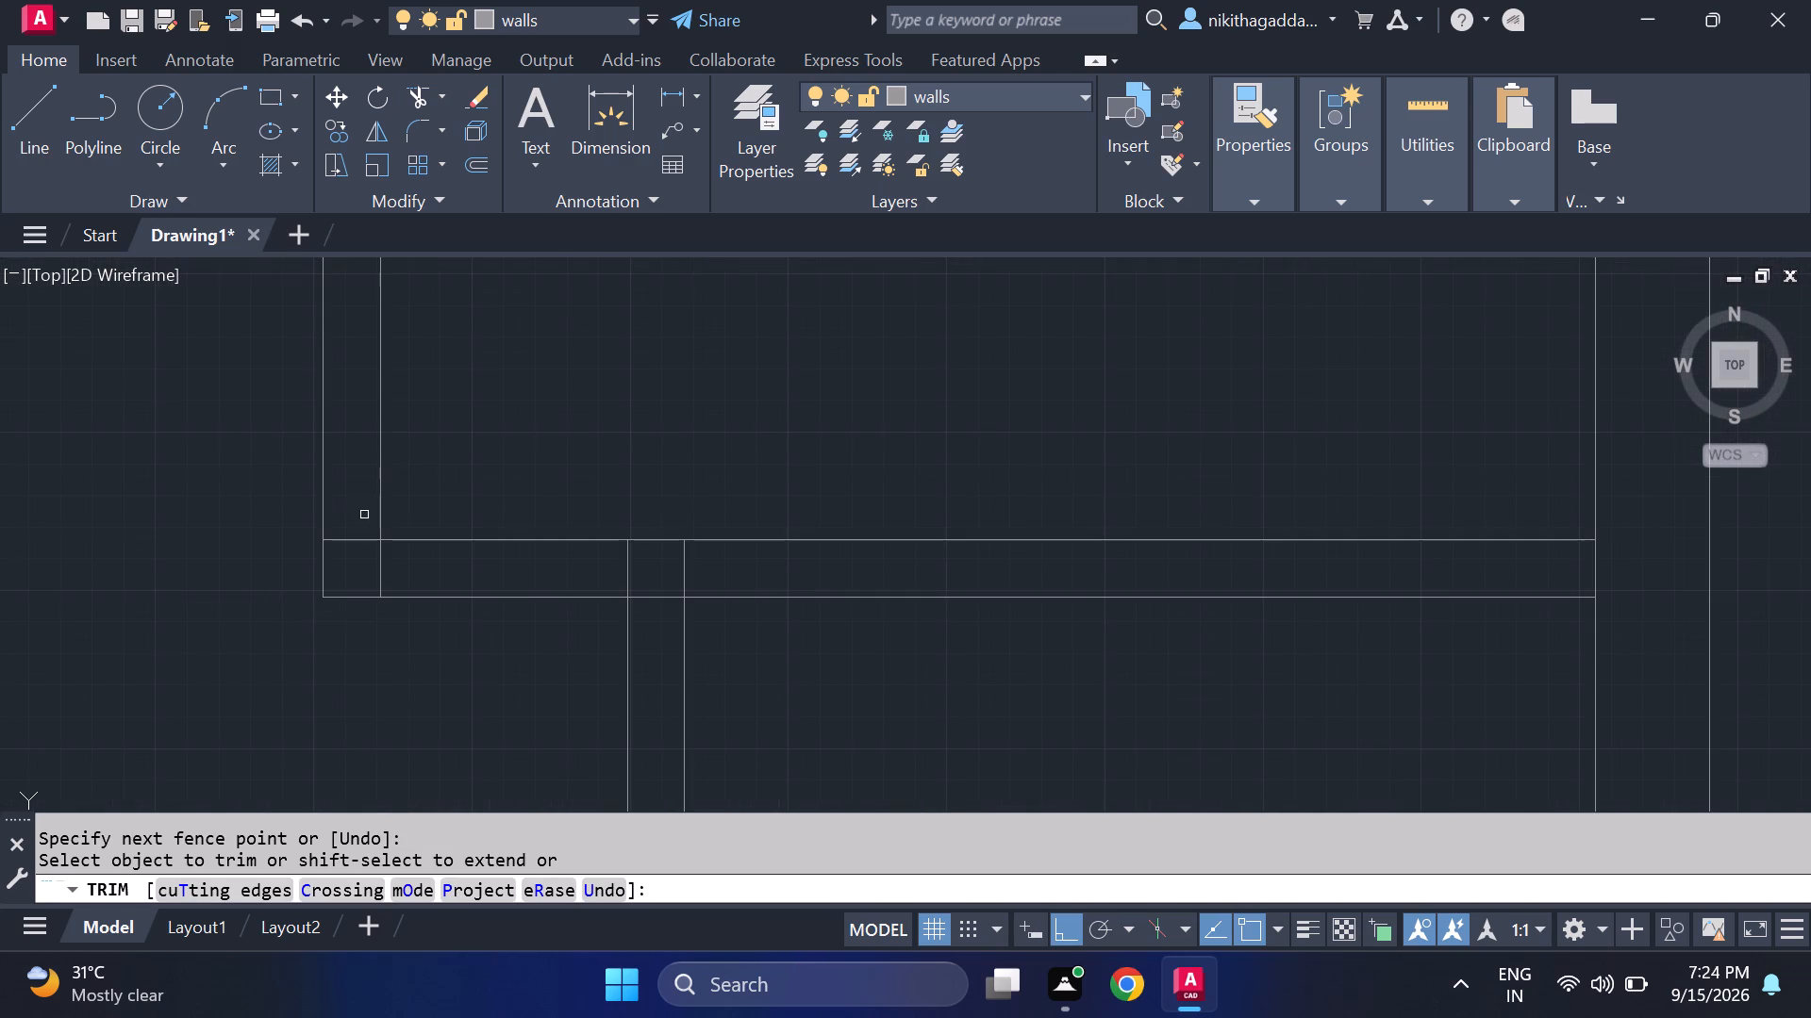
pyautogui.moveTo(364, 517); pyautogui.dragTo(408, 588)
pyautogui.moveTo(608, 578); pyautogui.dragTo(731, 575)
pyautogui.scroll(-5, 868, 645)
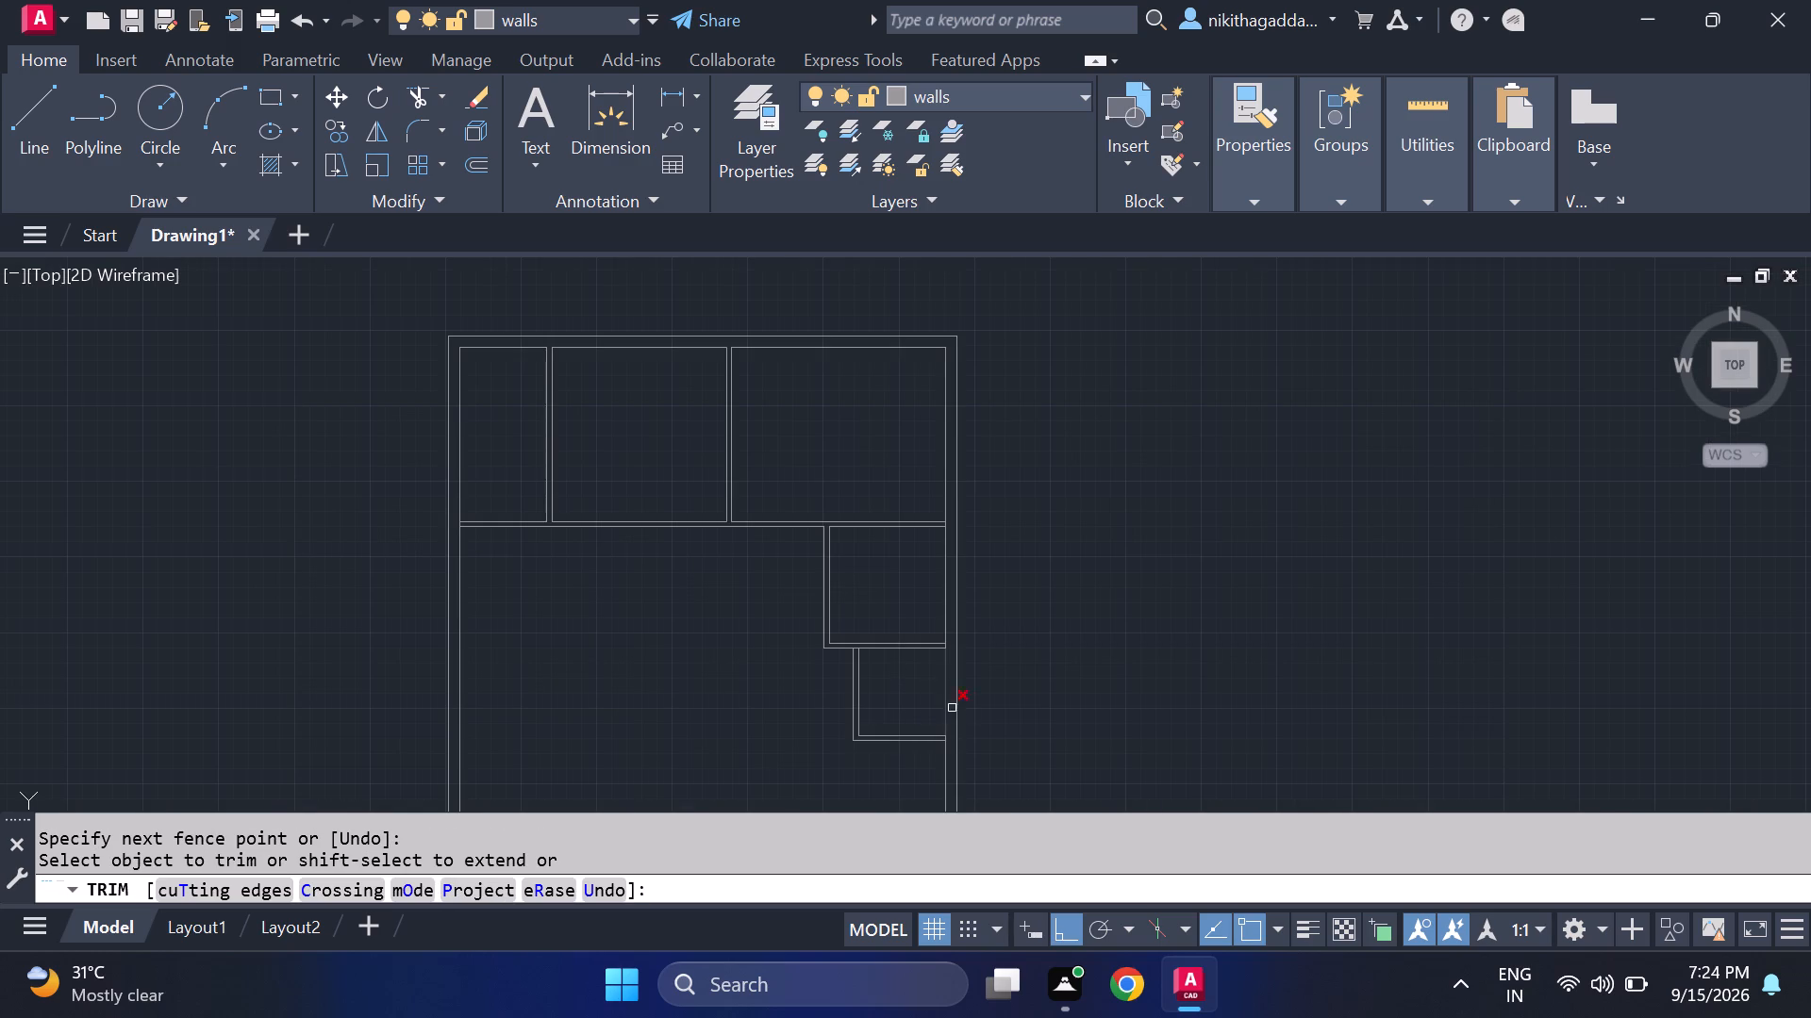
pyautogui.moveTo(887, 696); pyautogui.dragTo(774, 539, button='middle')
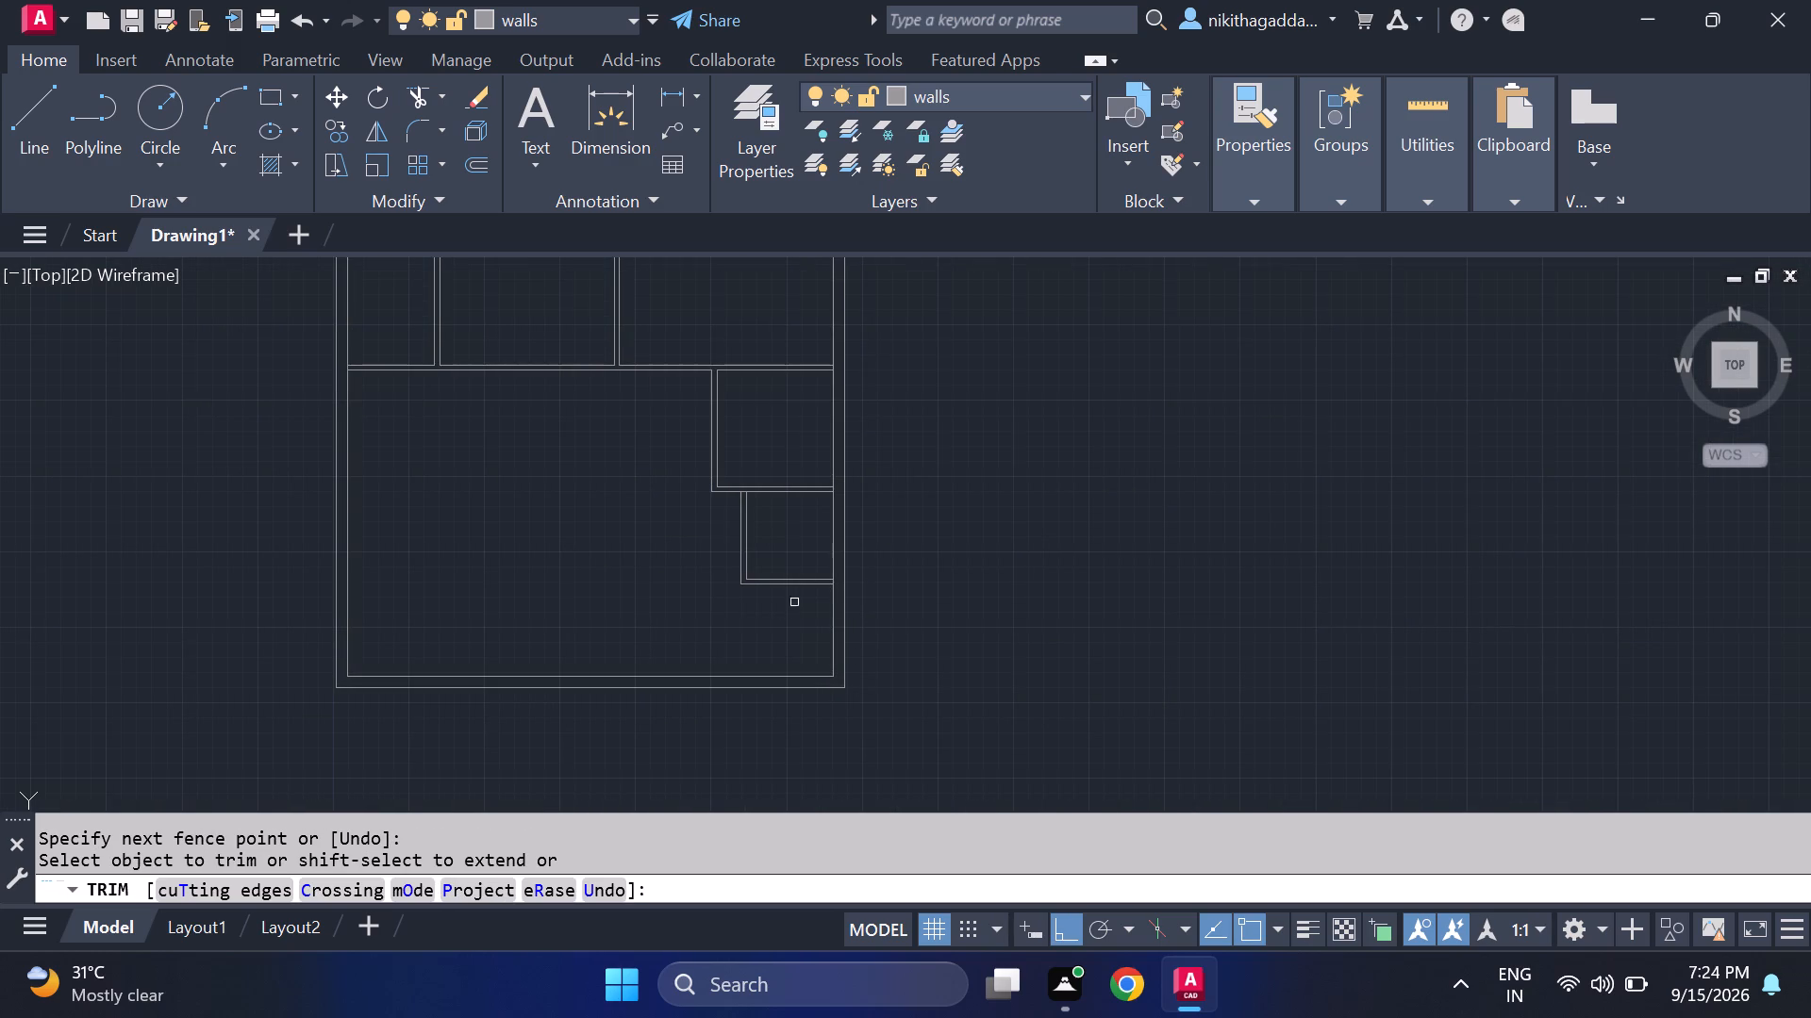
pyautogui.scroll(2, 826, 592)
pyautogui.scroll(-3, 806, 603)
pyautogui.moveTo(513, 589); pyautogui.dragTo(606, 635, button='middle')
pyautogui.press('Escape')
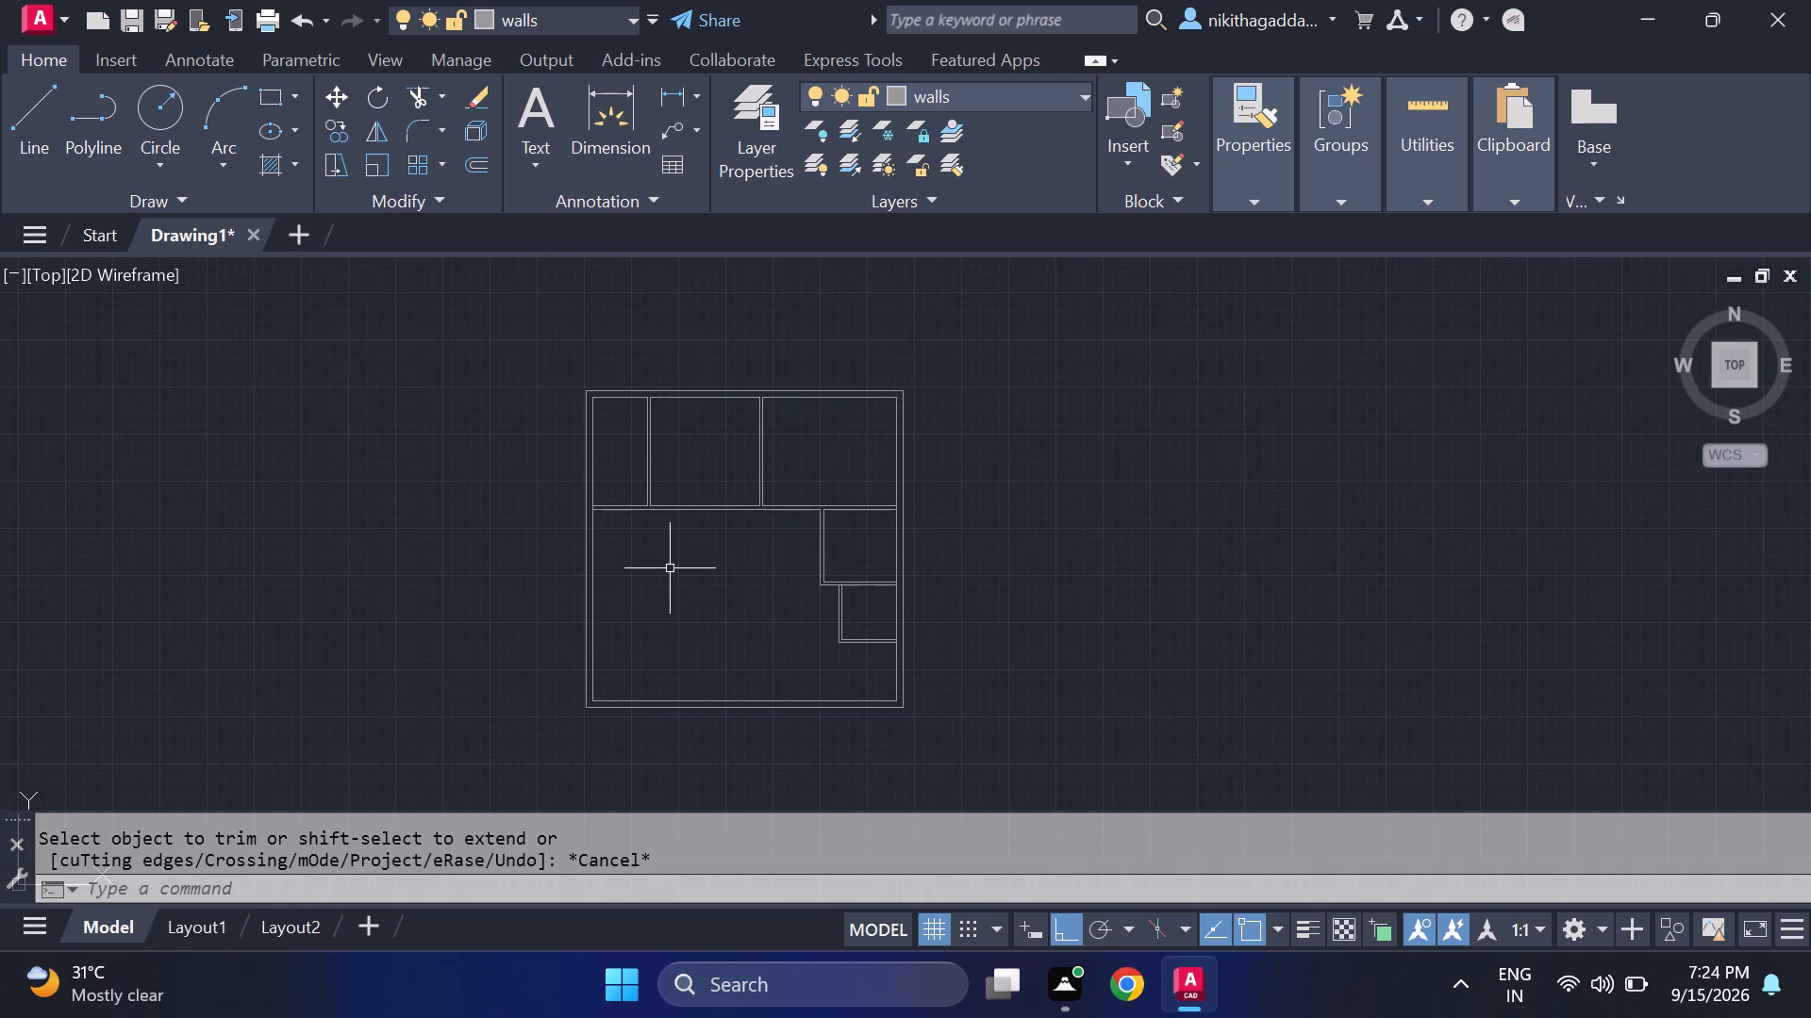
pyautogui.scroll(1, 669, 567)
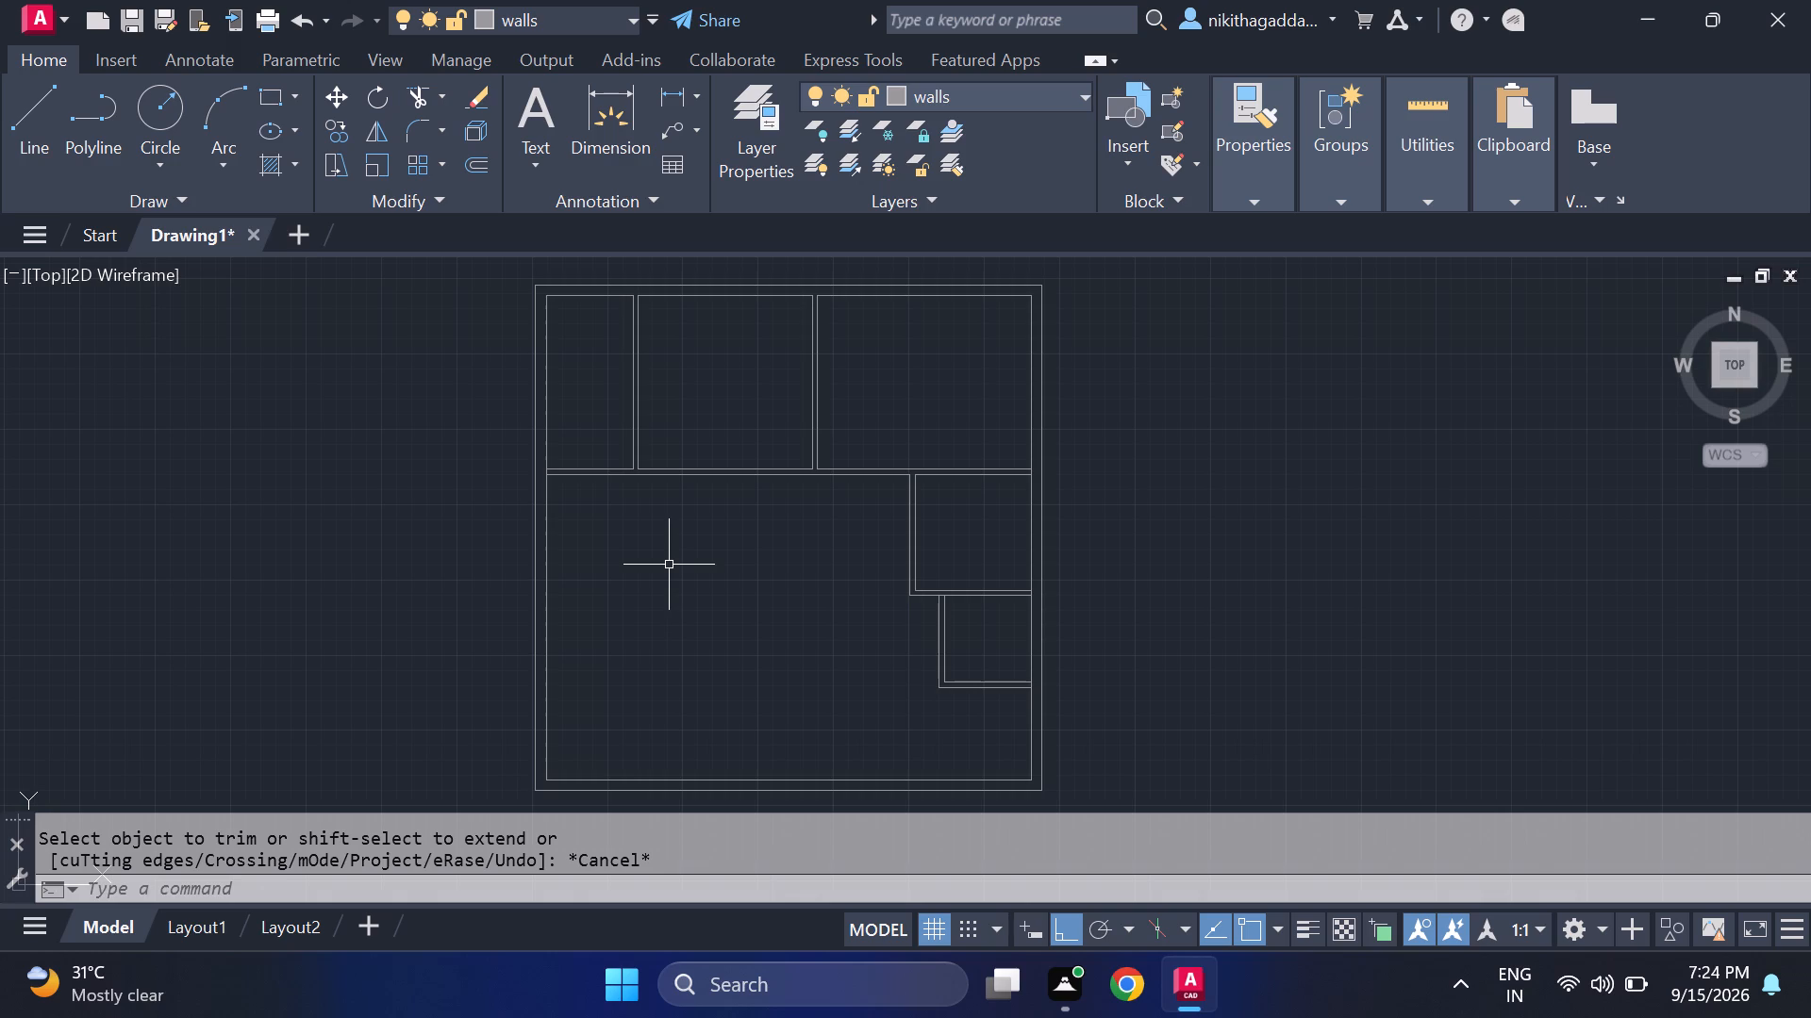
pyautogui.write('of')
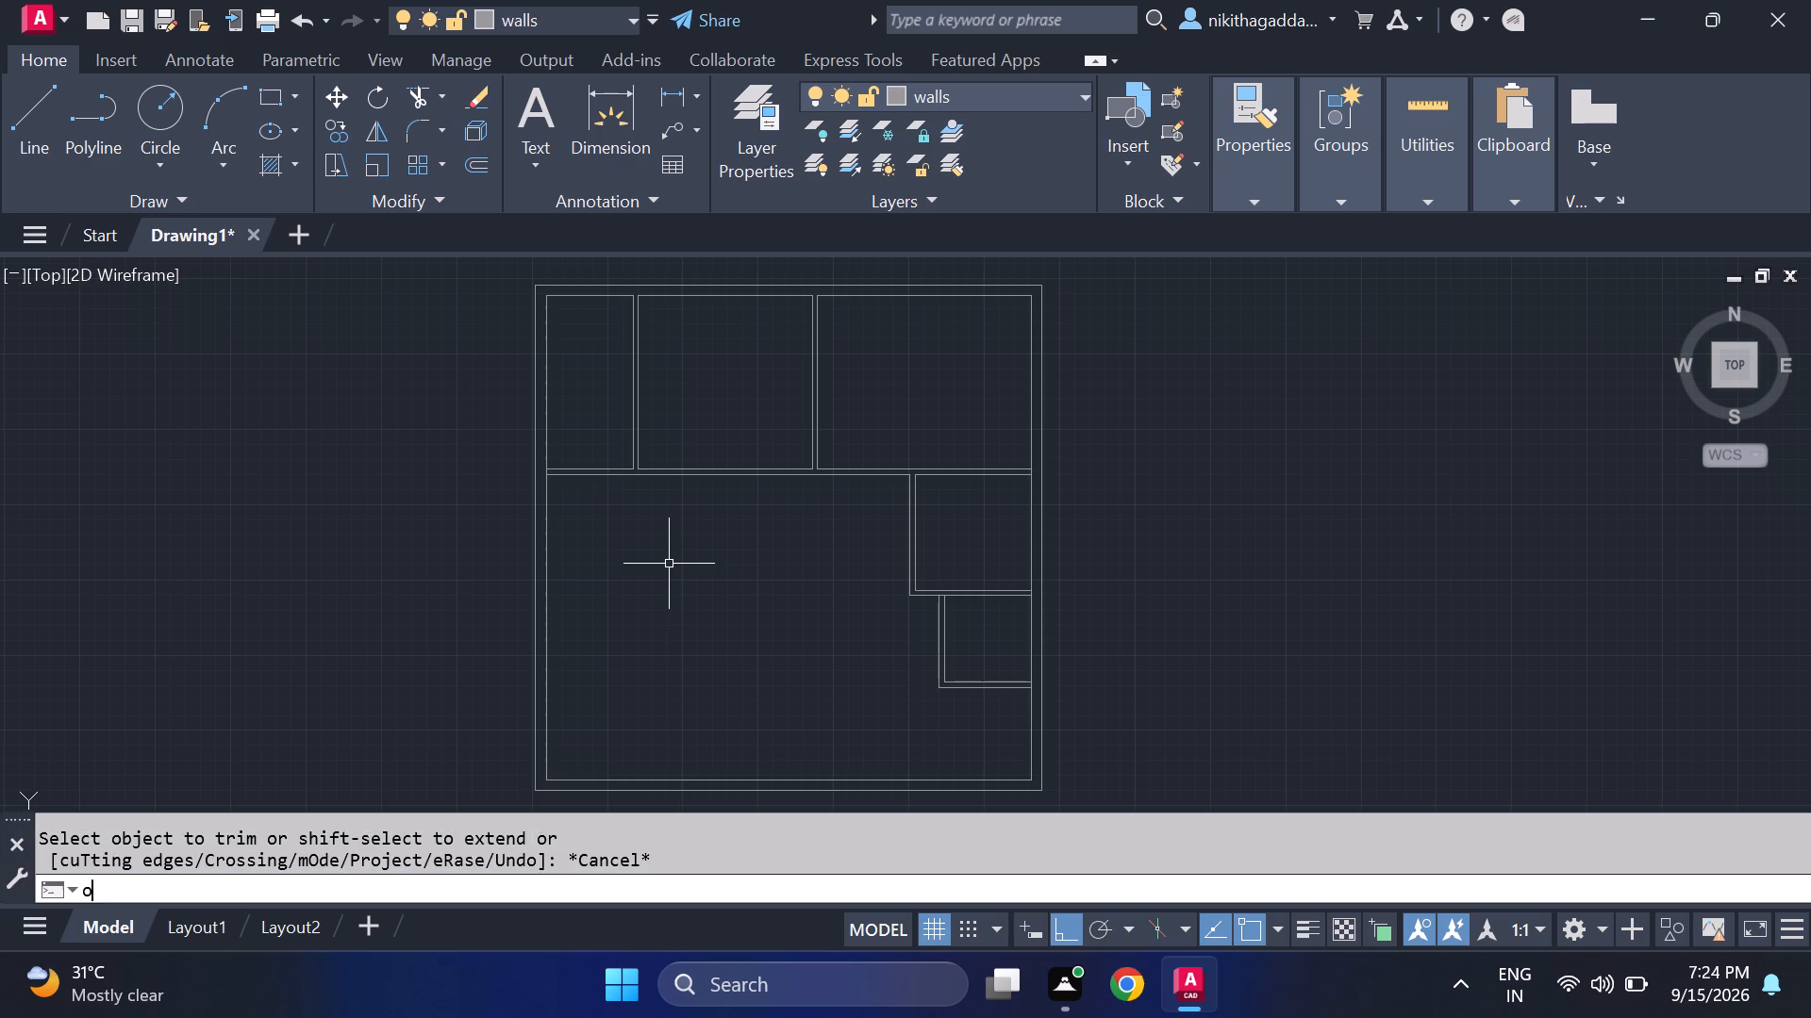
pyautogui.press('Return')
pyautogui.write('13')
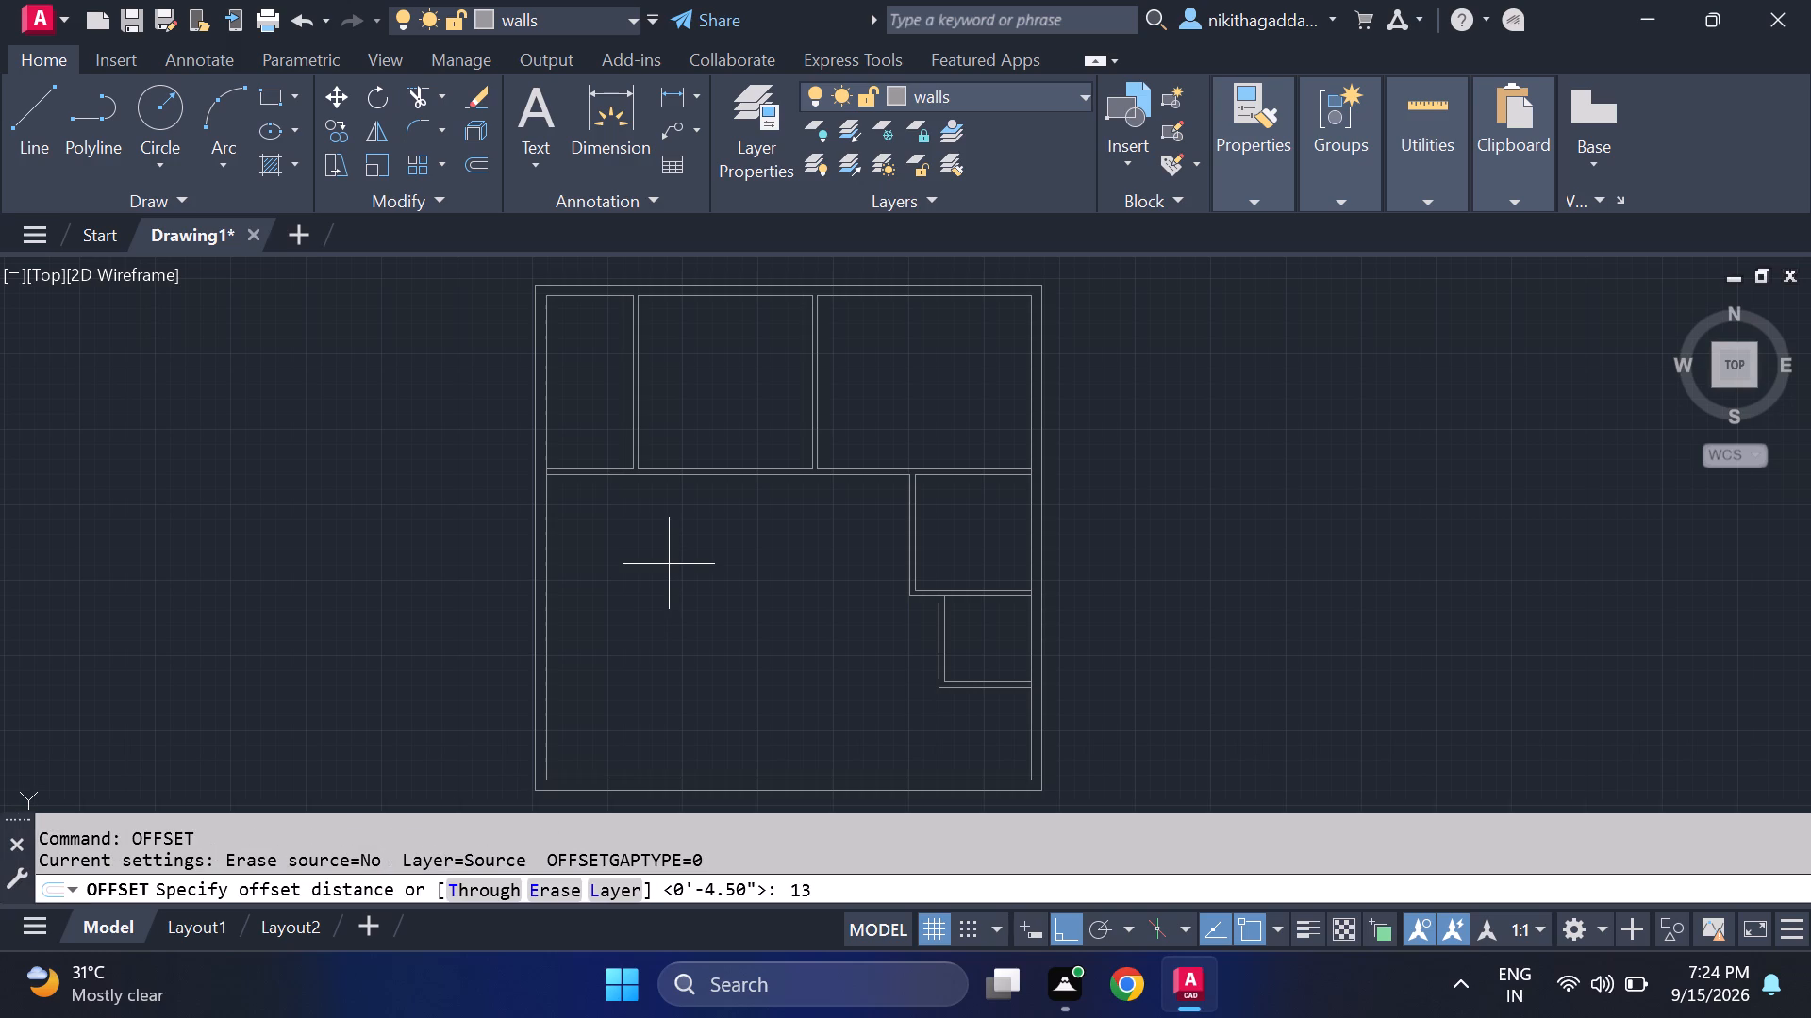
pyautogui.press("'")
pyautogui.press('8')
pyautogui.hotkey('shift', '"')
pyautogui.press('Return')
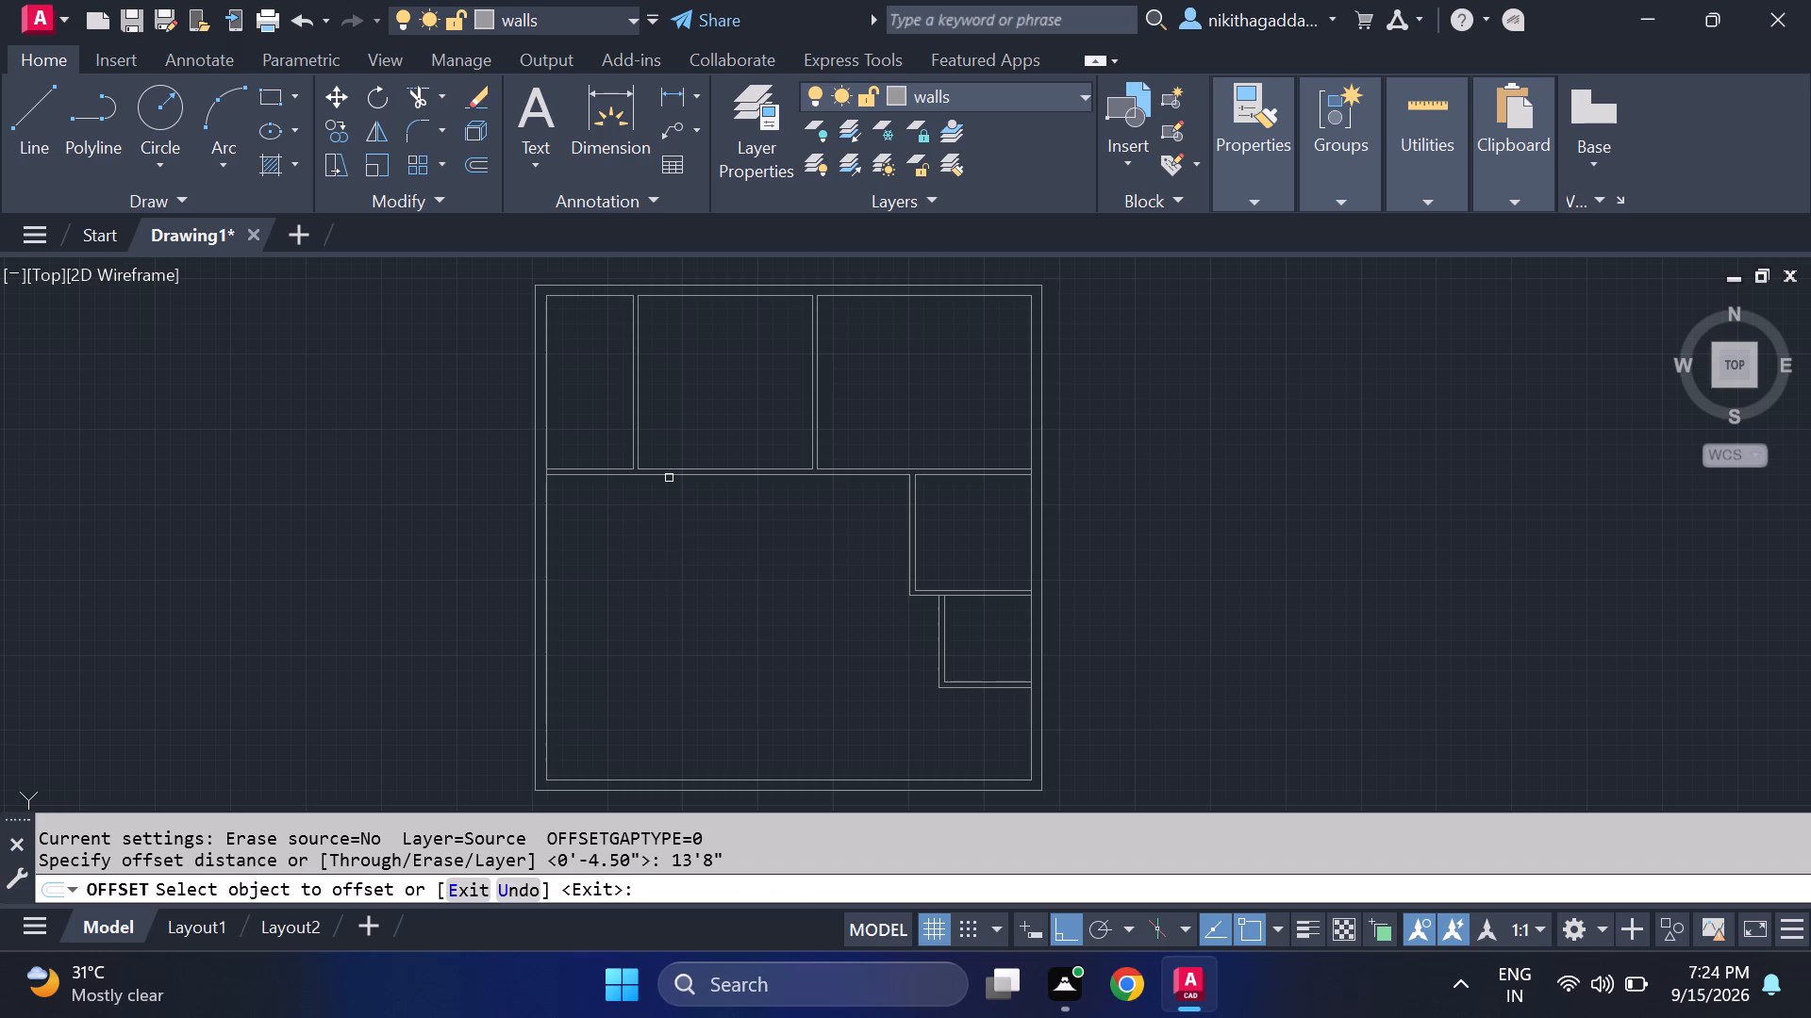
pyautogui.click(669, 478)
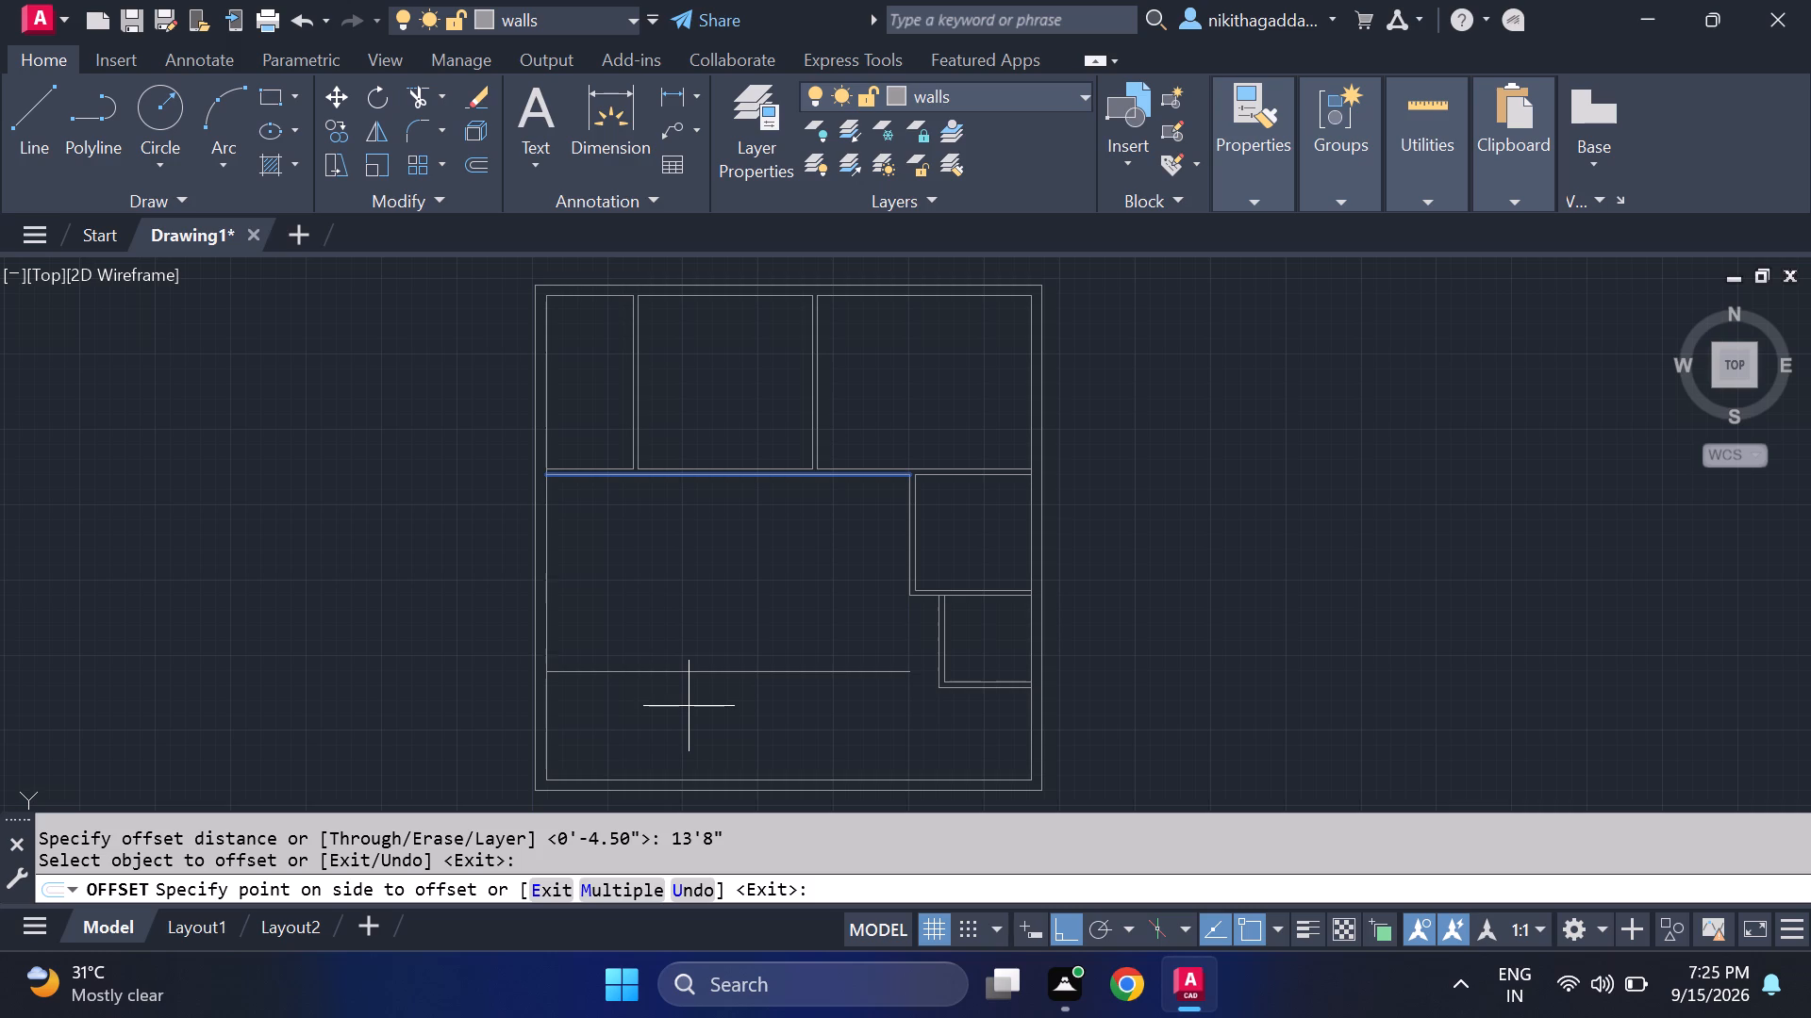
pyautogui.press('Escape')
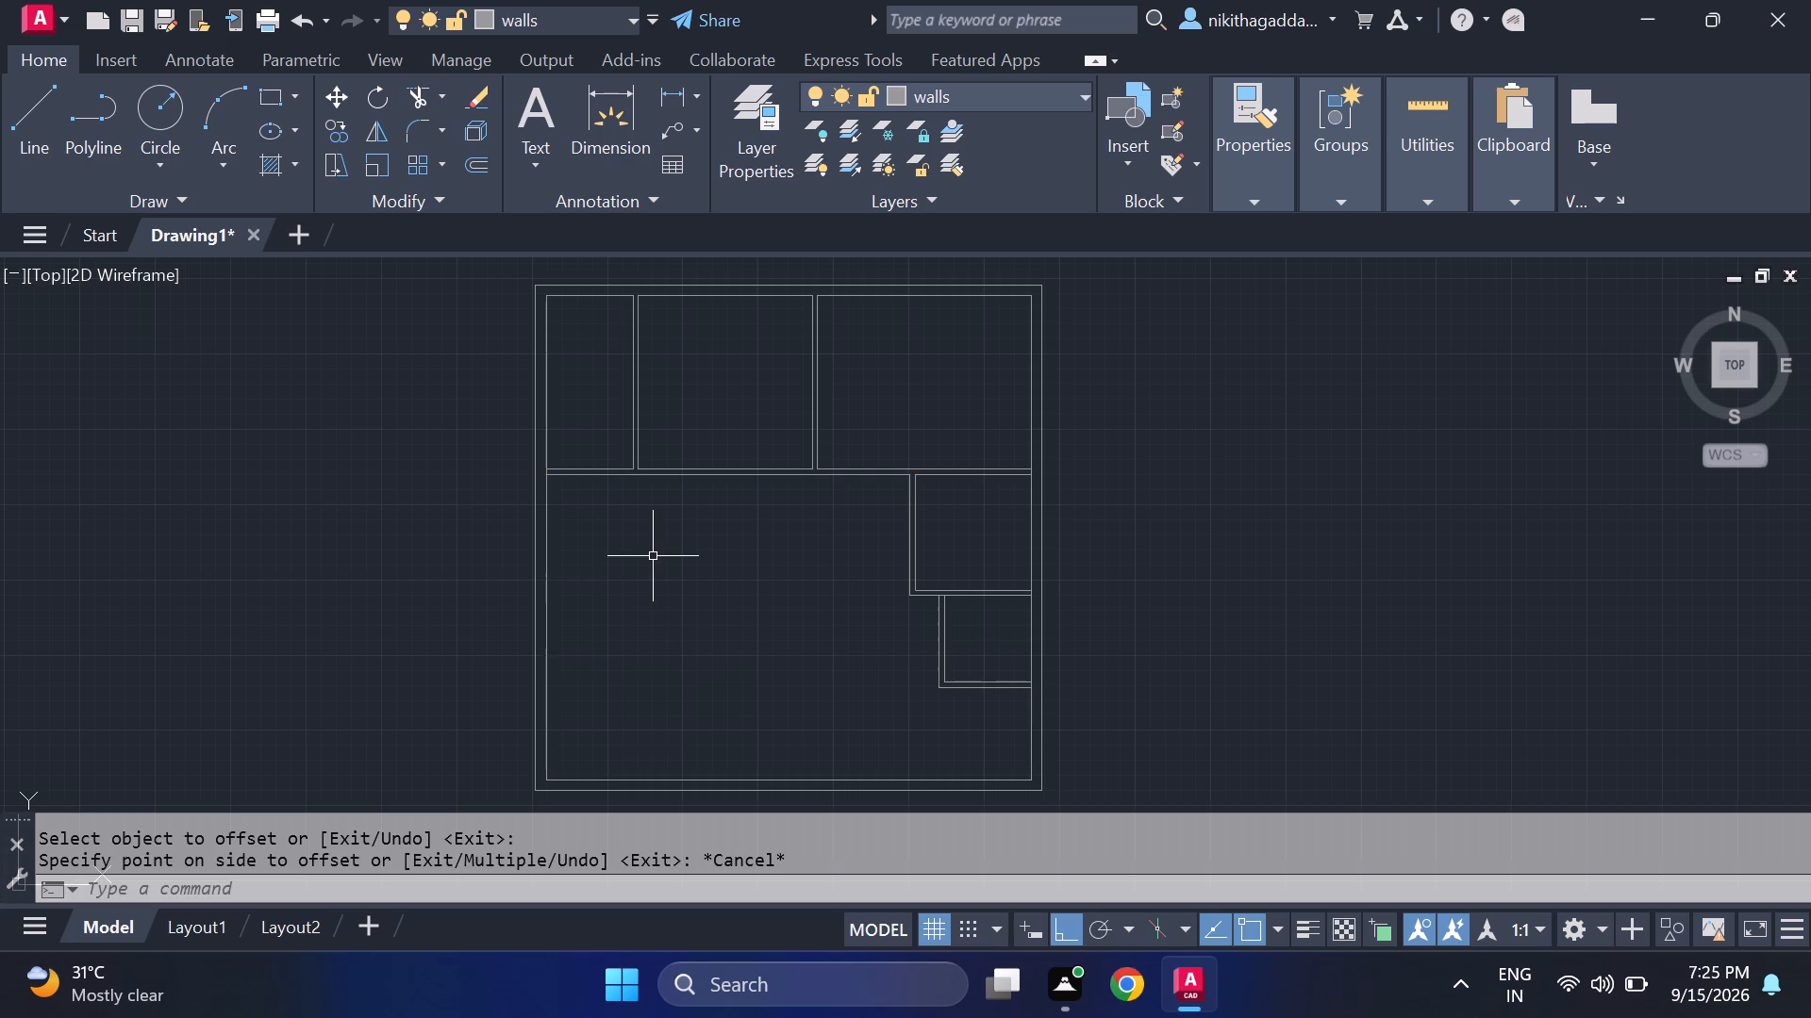
# Draw a 13'8" horizontal line westward from the west line of the upper short vertical partition.
pyautogui.moveTo(654, 556); pyautogui.dragTo(616, 622, button='middle')
pyautogui.scroll(2, 727, 619)
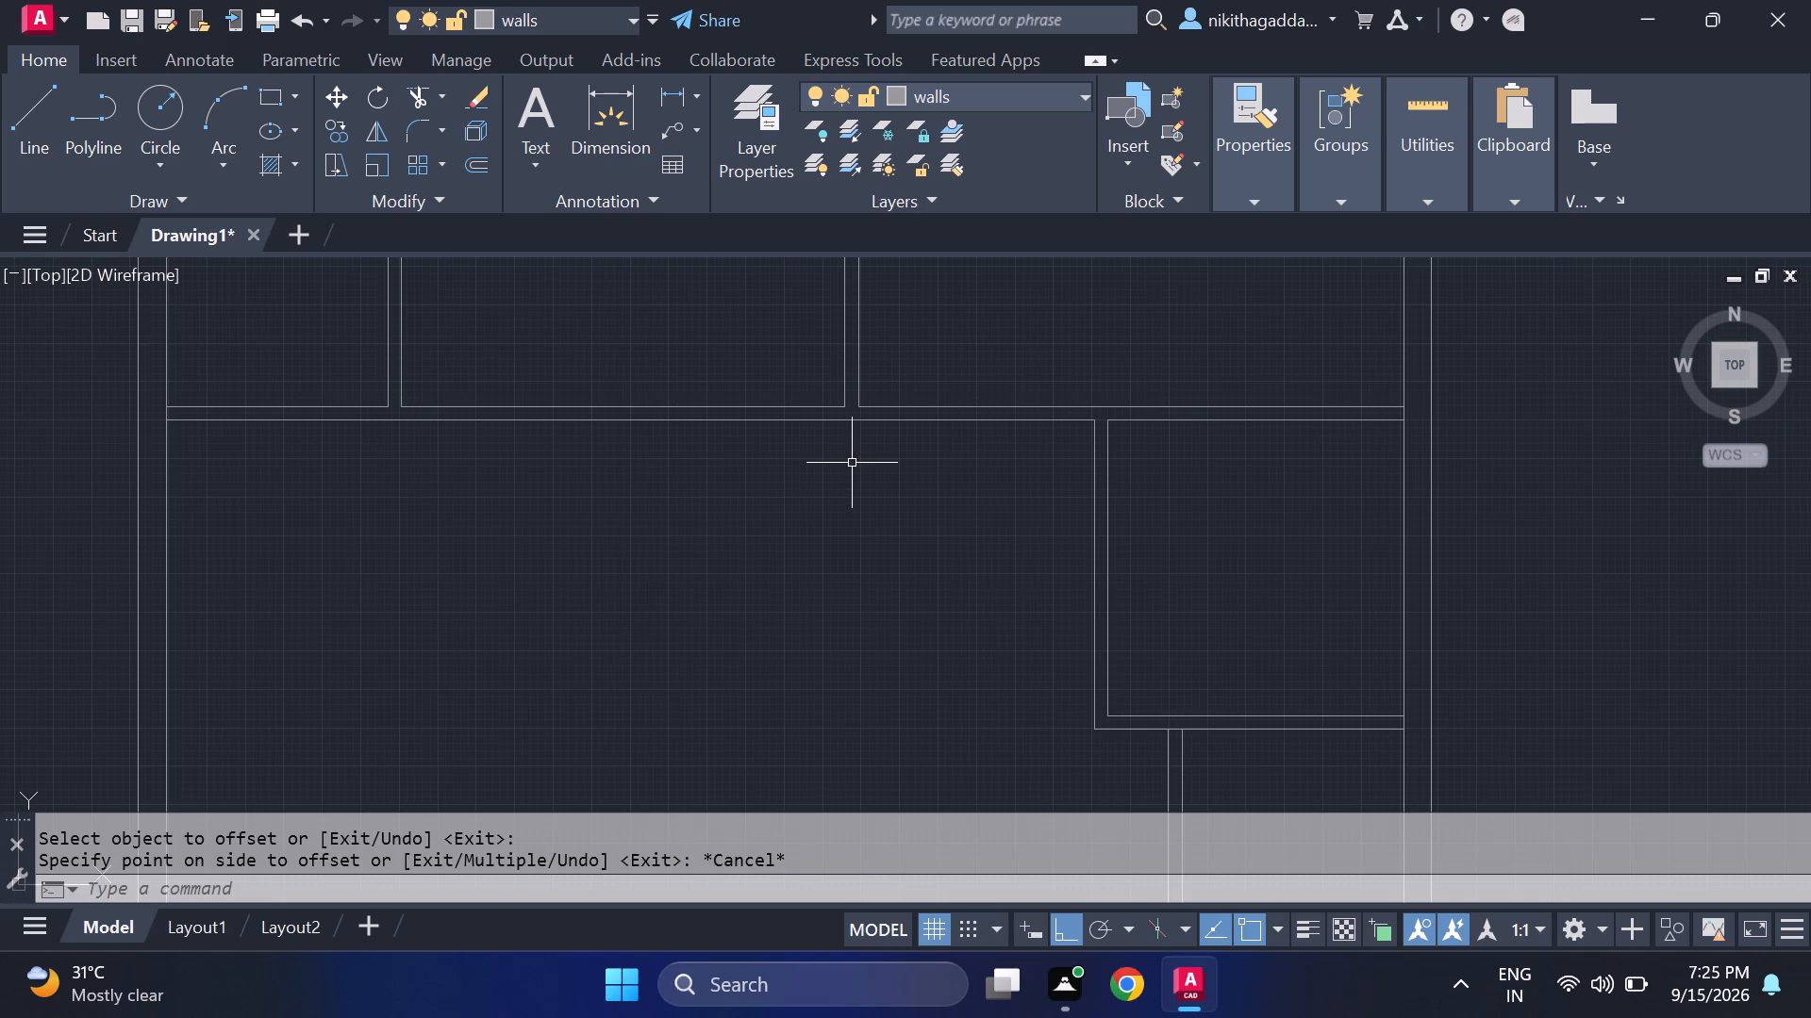
pyautogui.press('l')
pyautogui.press('Return')
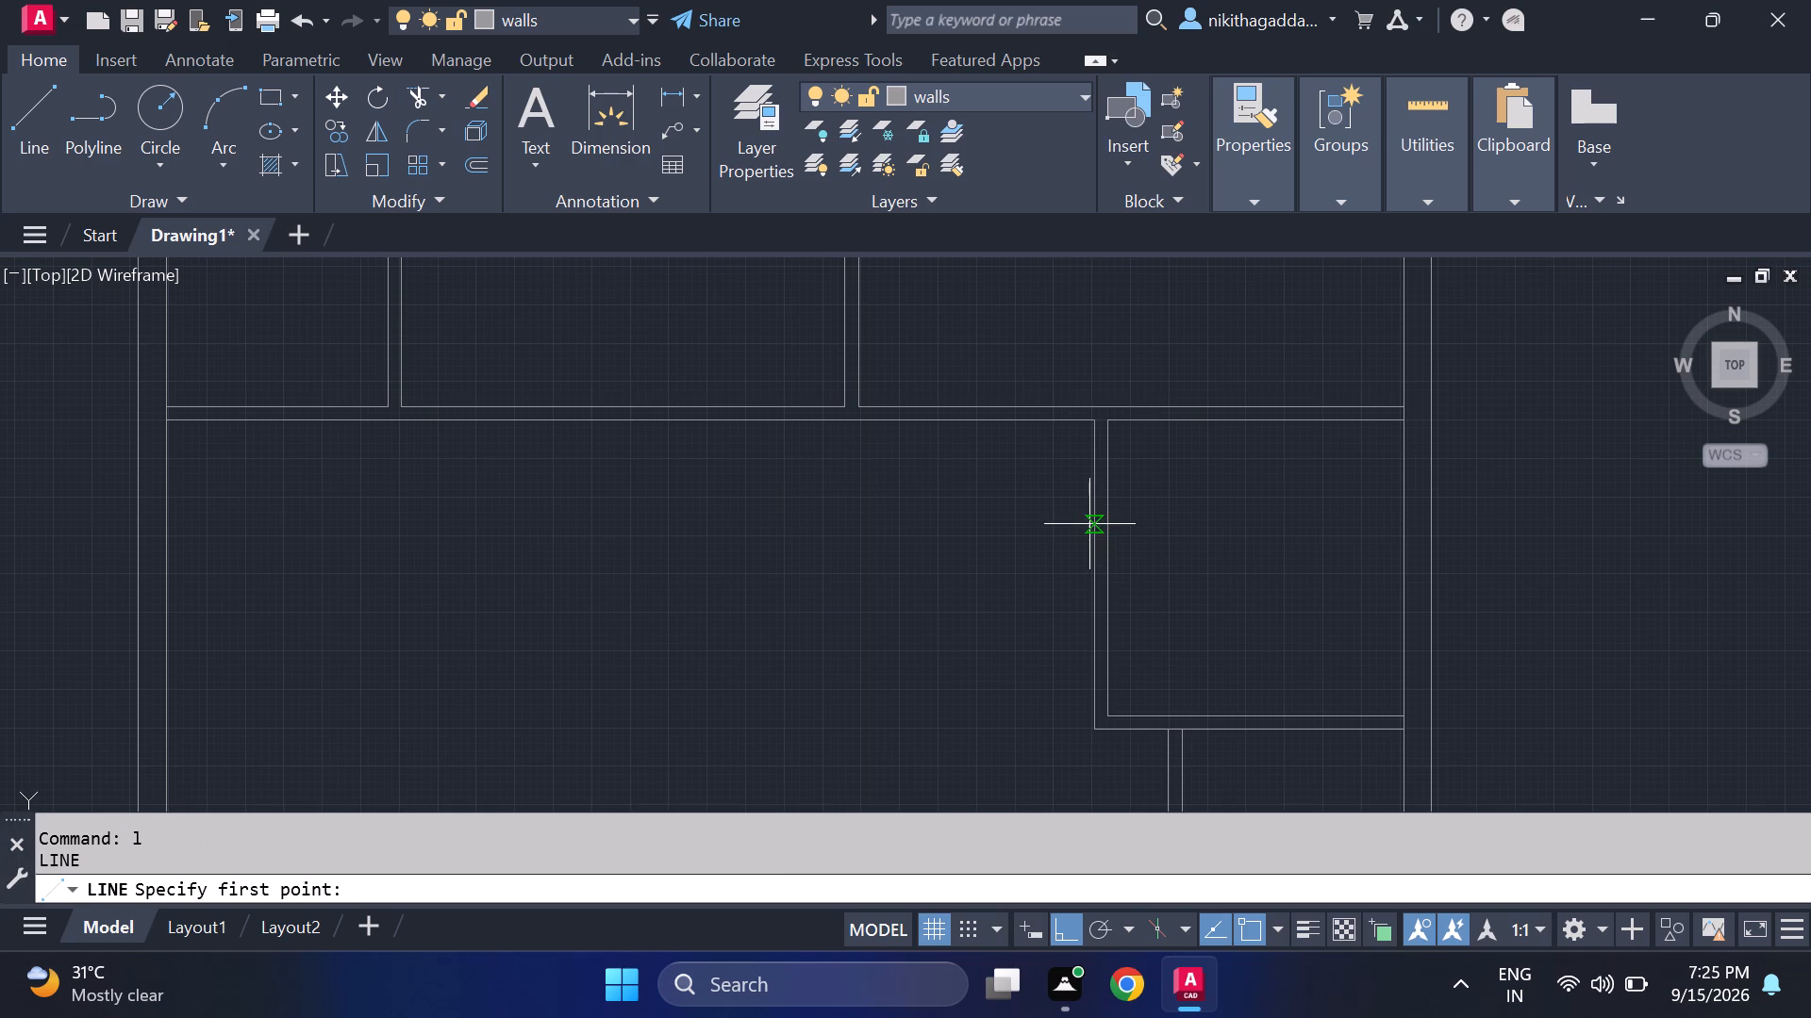
pyautogui.click(1089, 524)
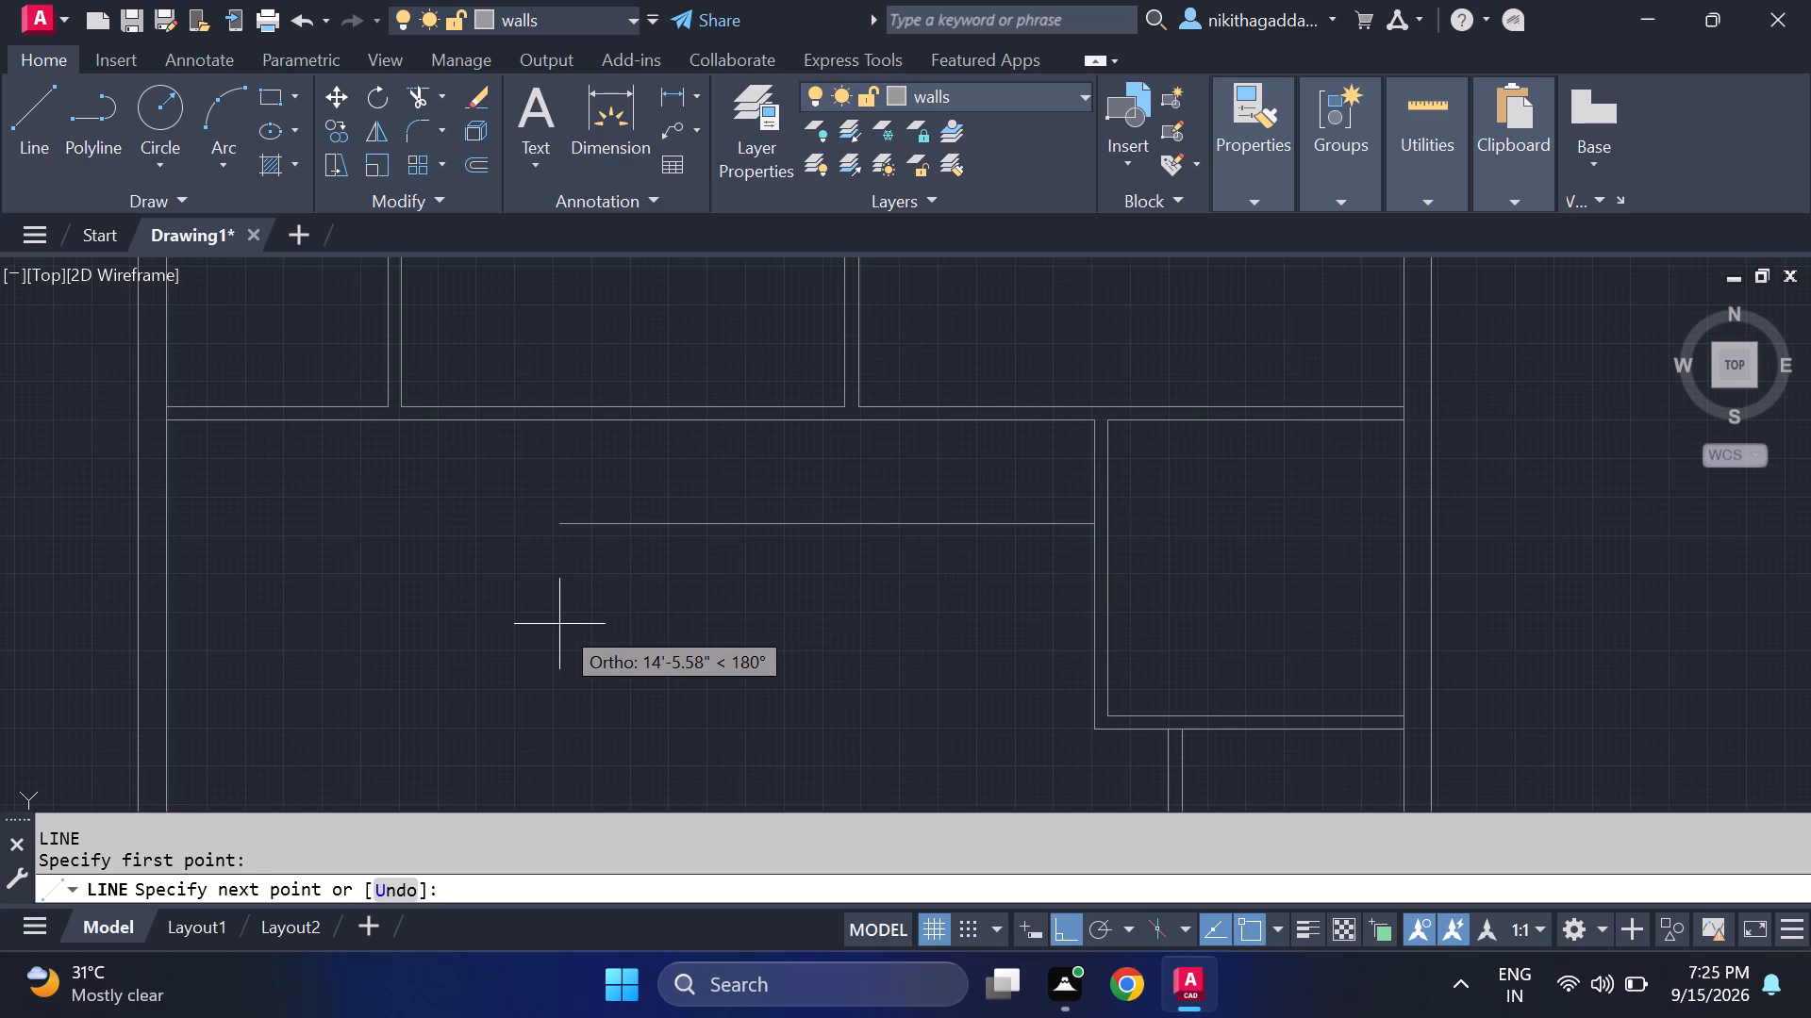
pyautogui.write("13'")
pyautogui.press('8')
pyautogui.hotkey('shift', '"')
pyautogui.press('Return')
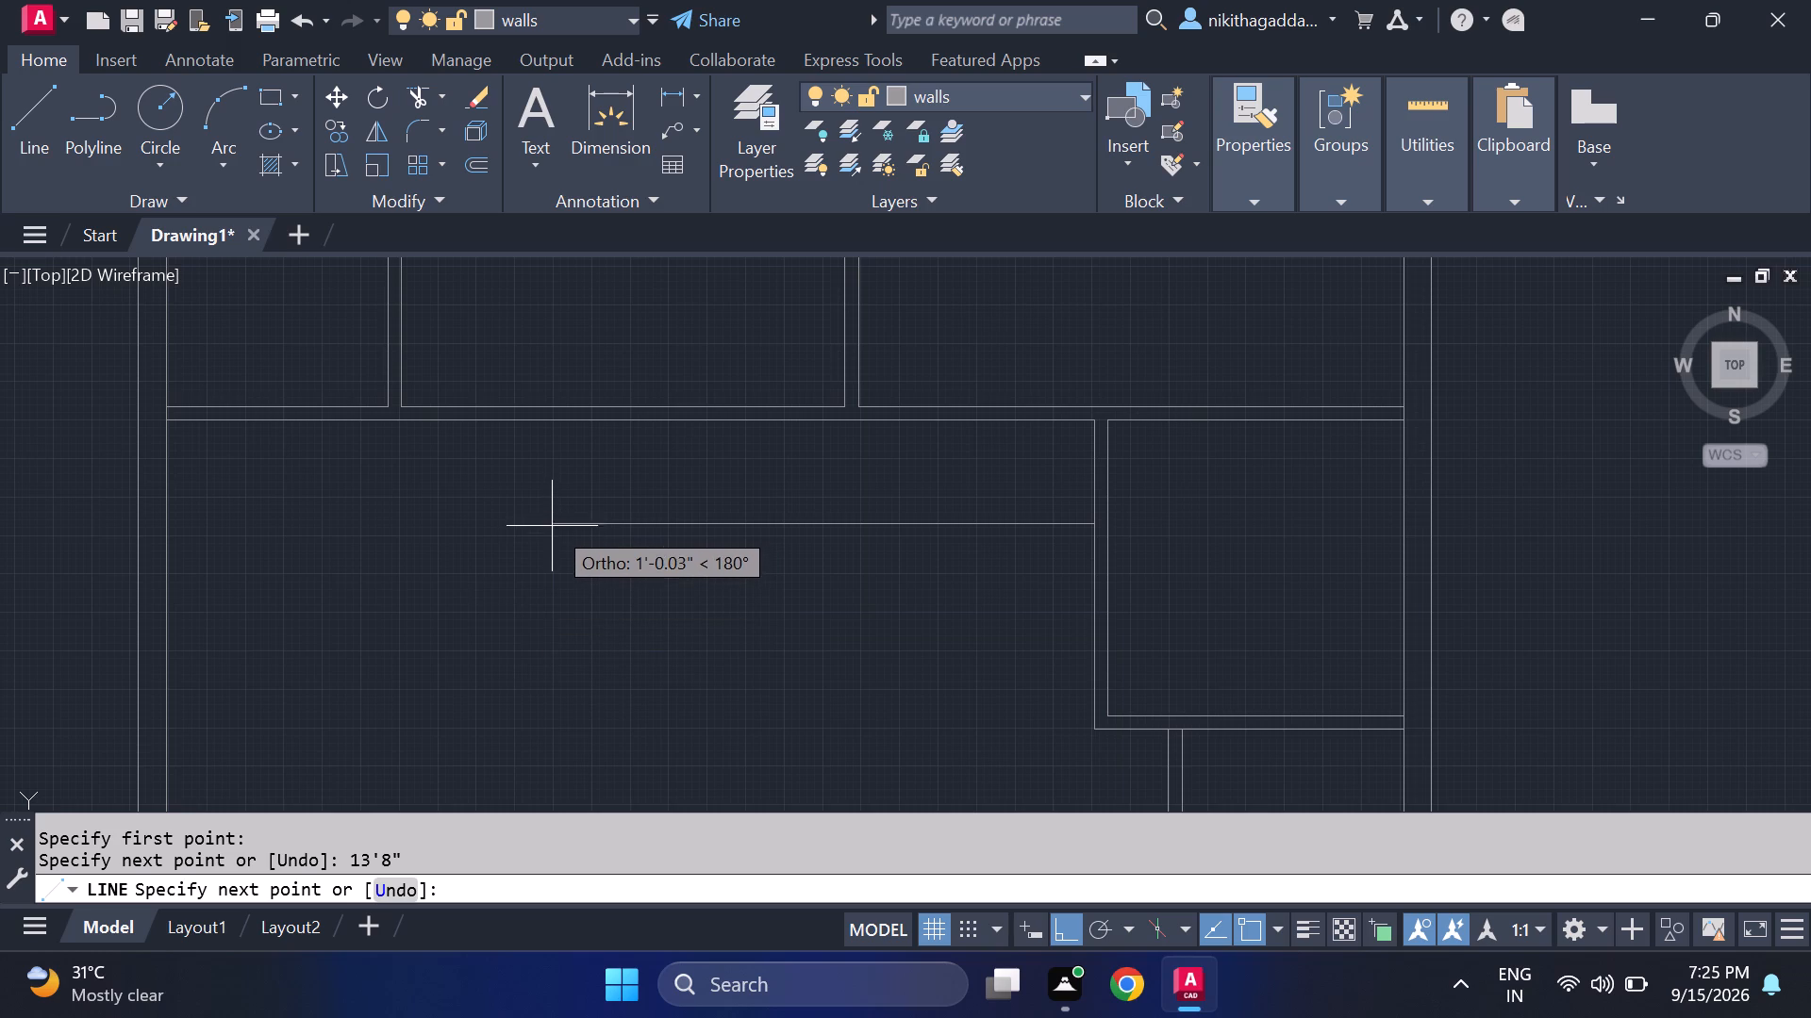
pyautogui.scroll(3, 536, 524)
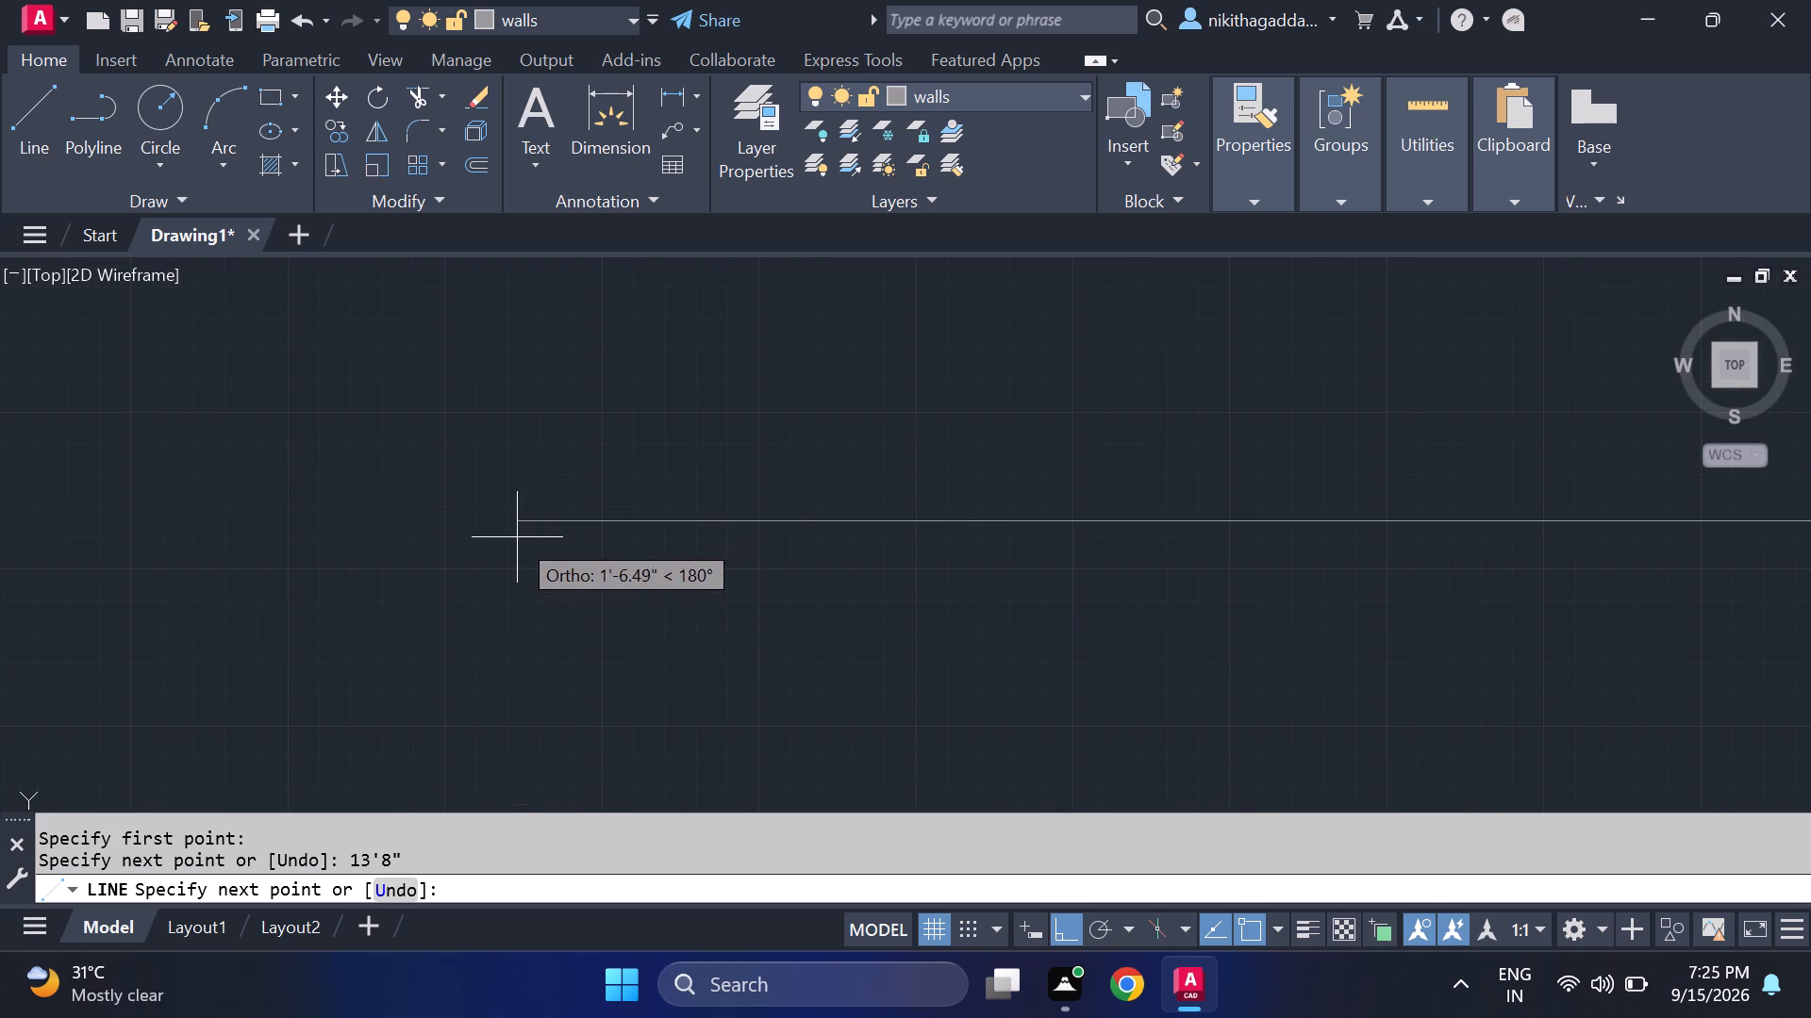
pyautogui.click(745, 526)
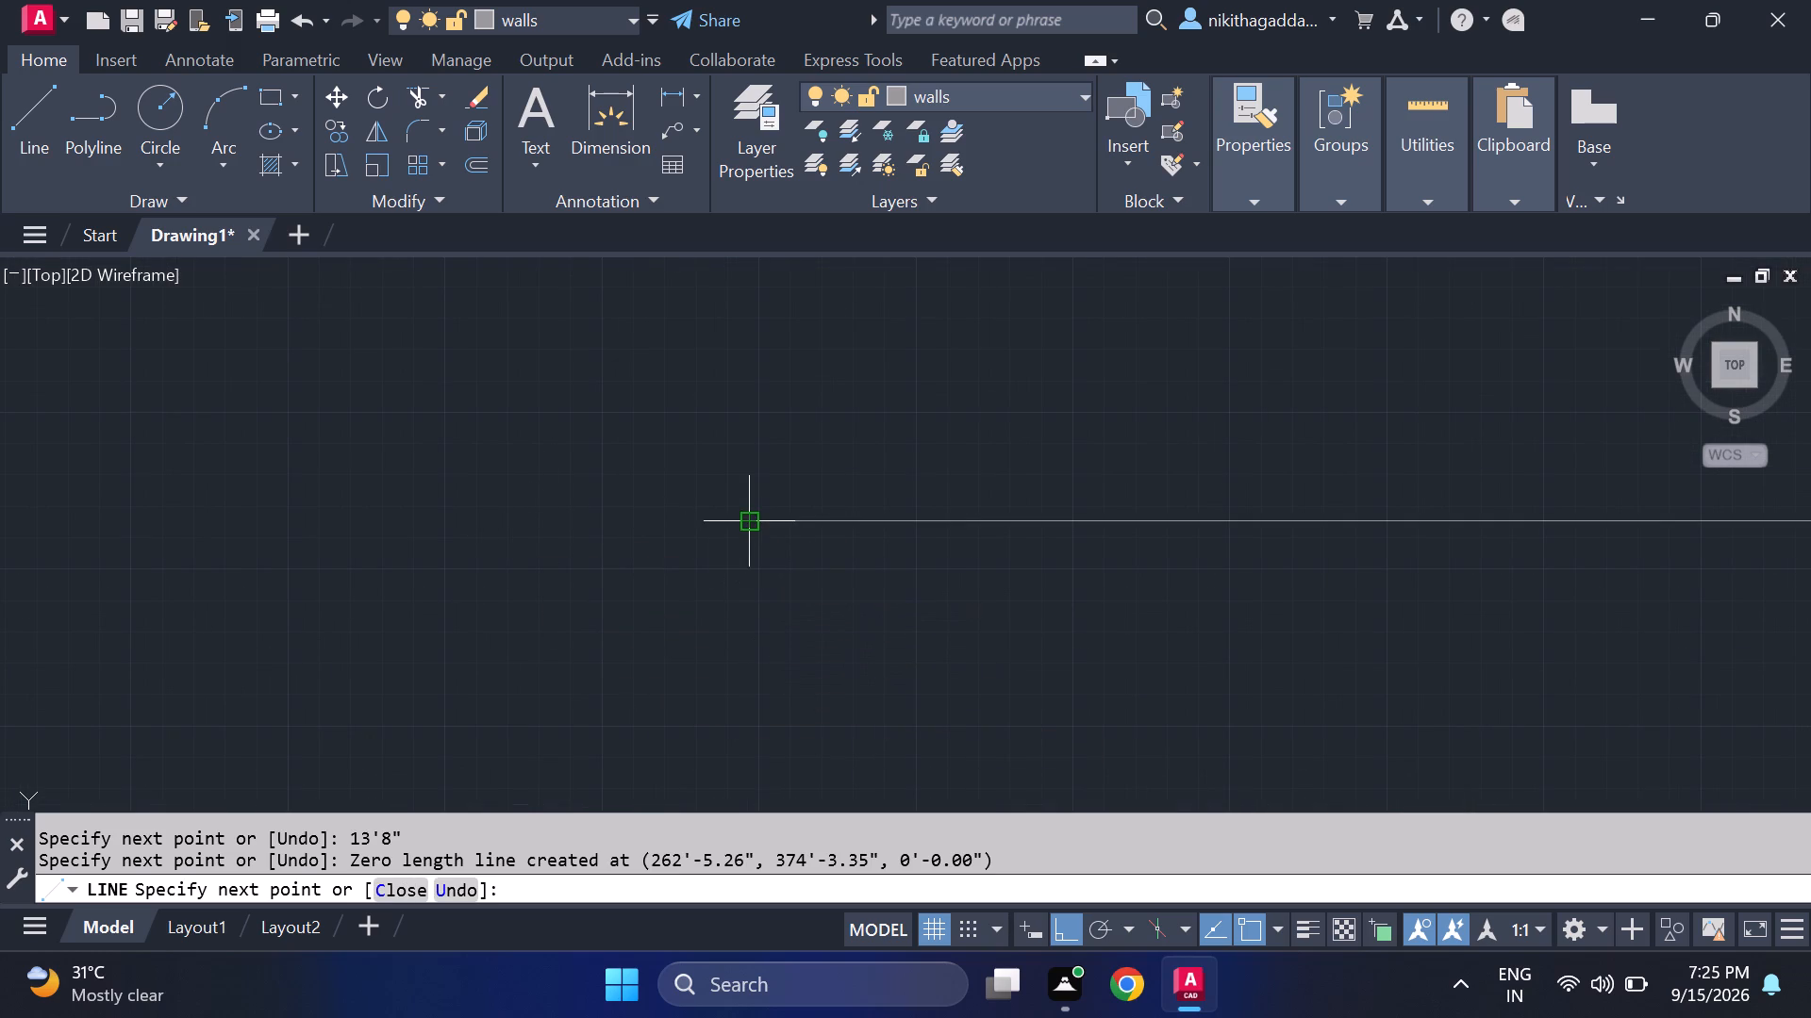
pyautogui.press('Escape')
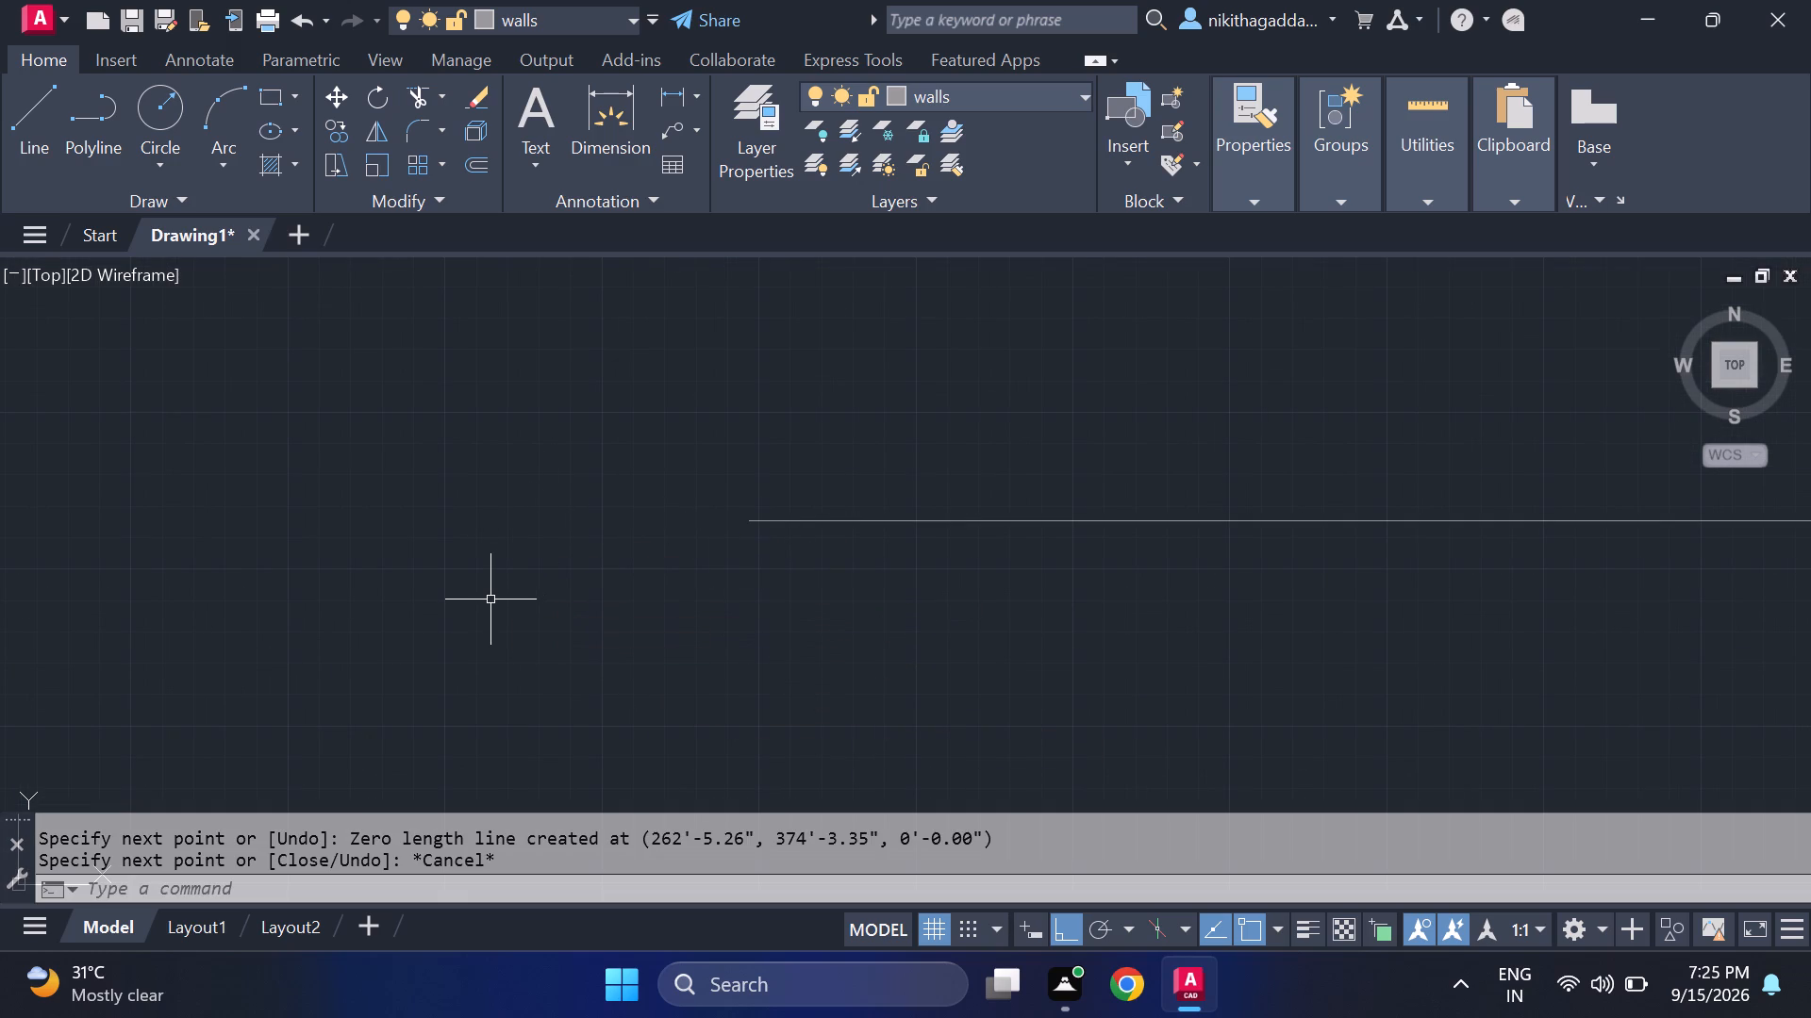
# Offset the long horizontal partition's south line 8' to the south.
pyautogui.scroll(-5, 494, 592)
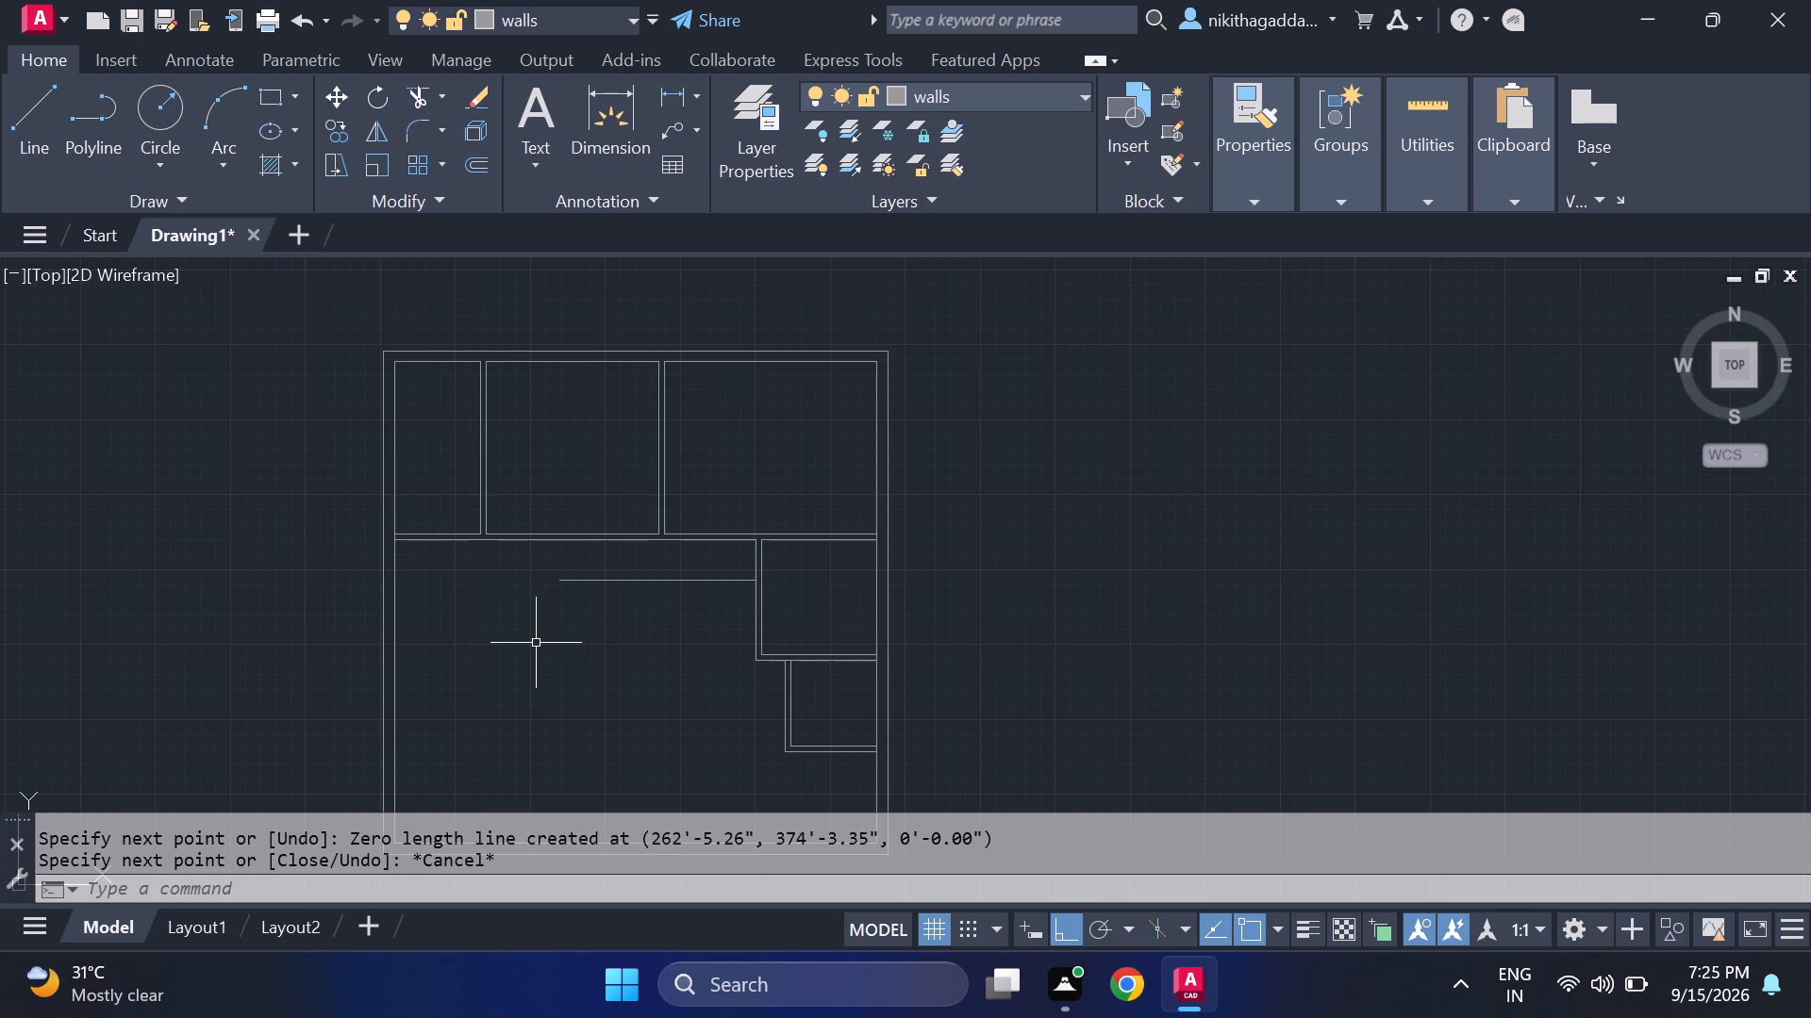
pyautogui.write('of')
pyautogui.press('Return')
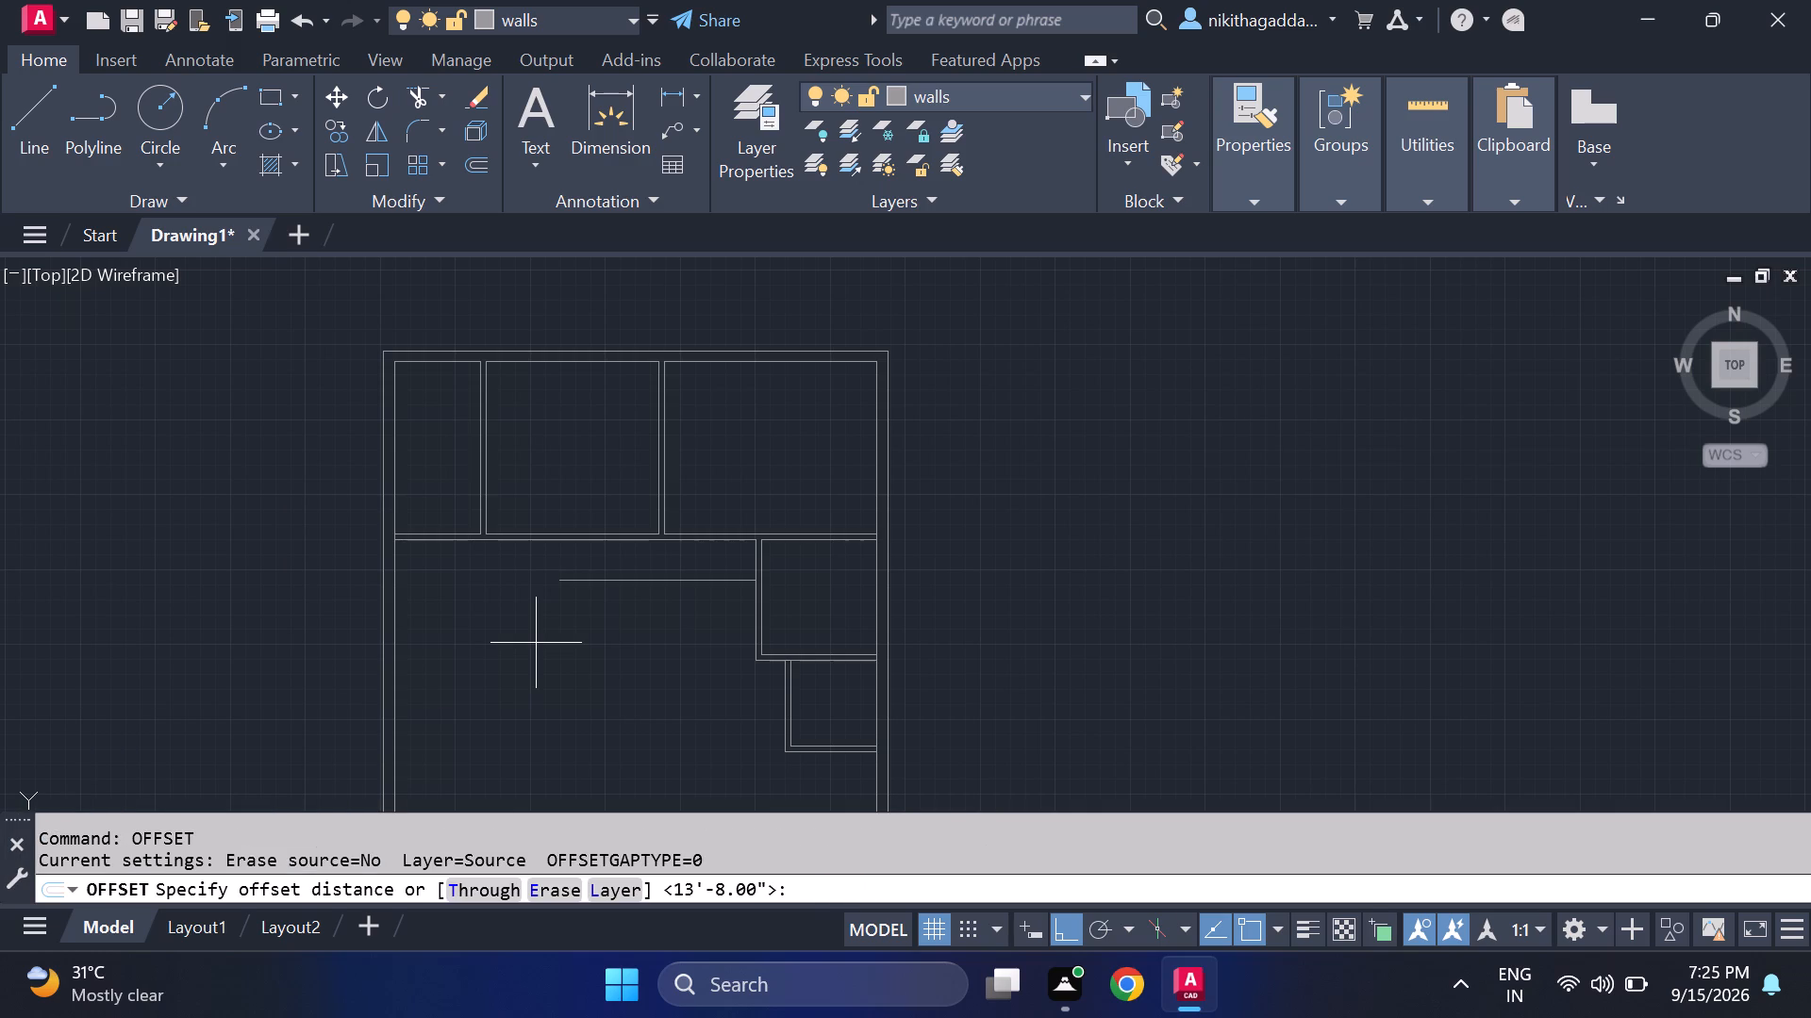
pyautogui.write("8'")
pyautogui.press('Return')
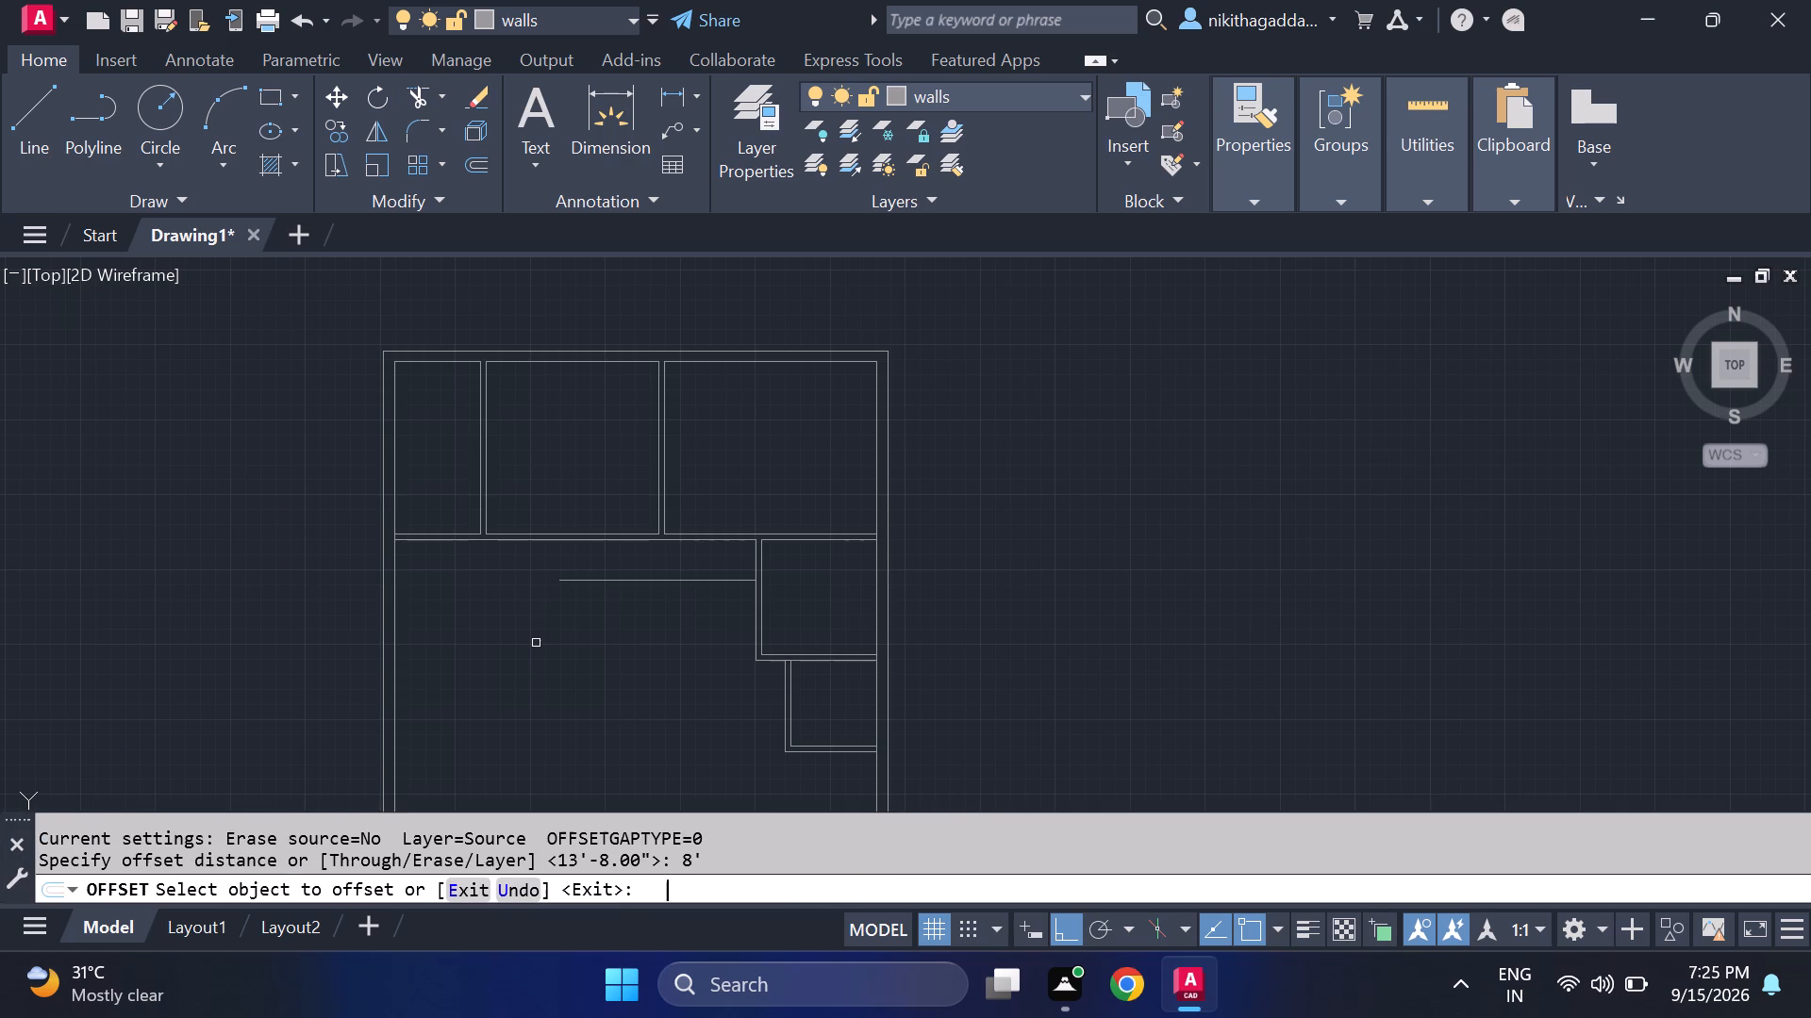
pyautogui.click(463, 541)
pyautogui.click(475, 708)
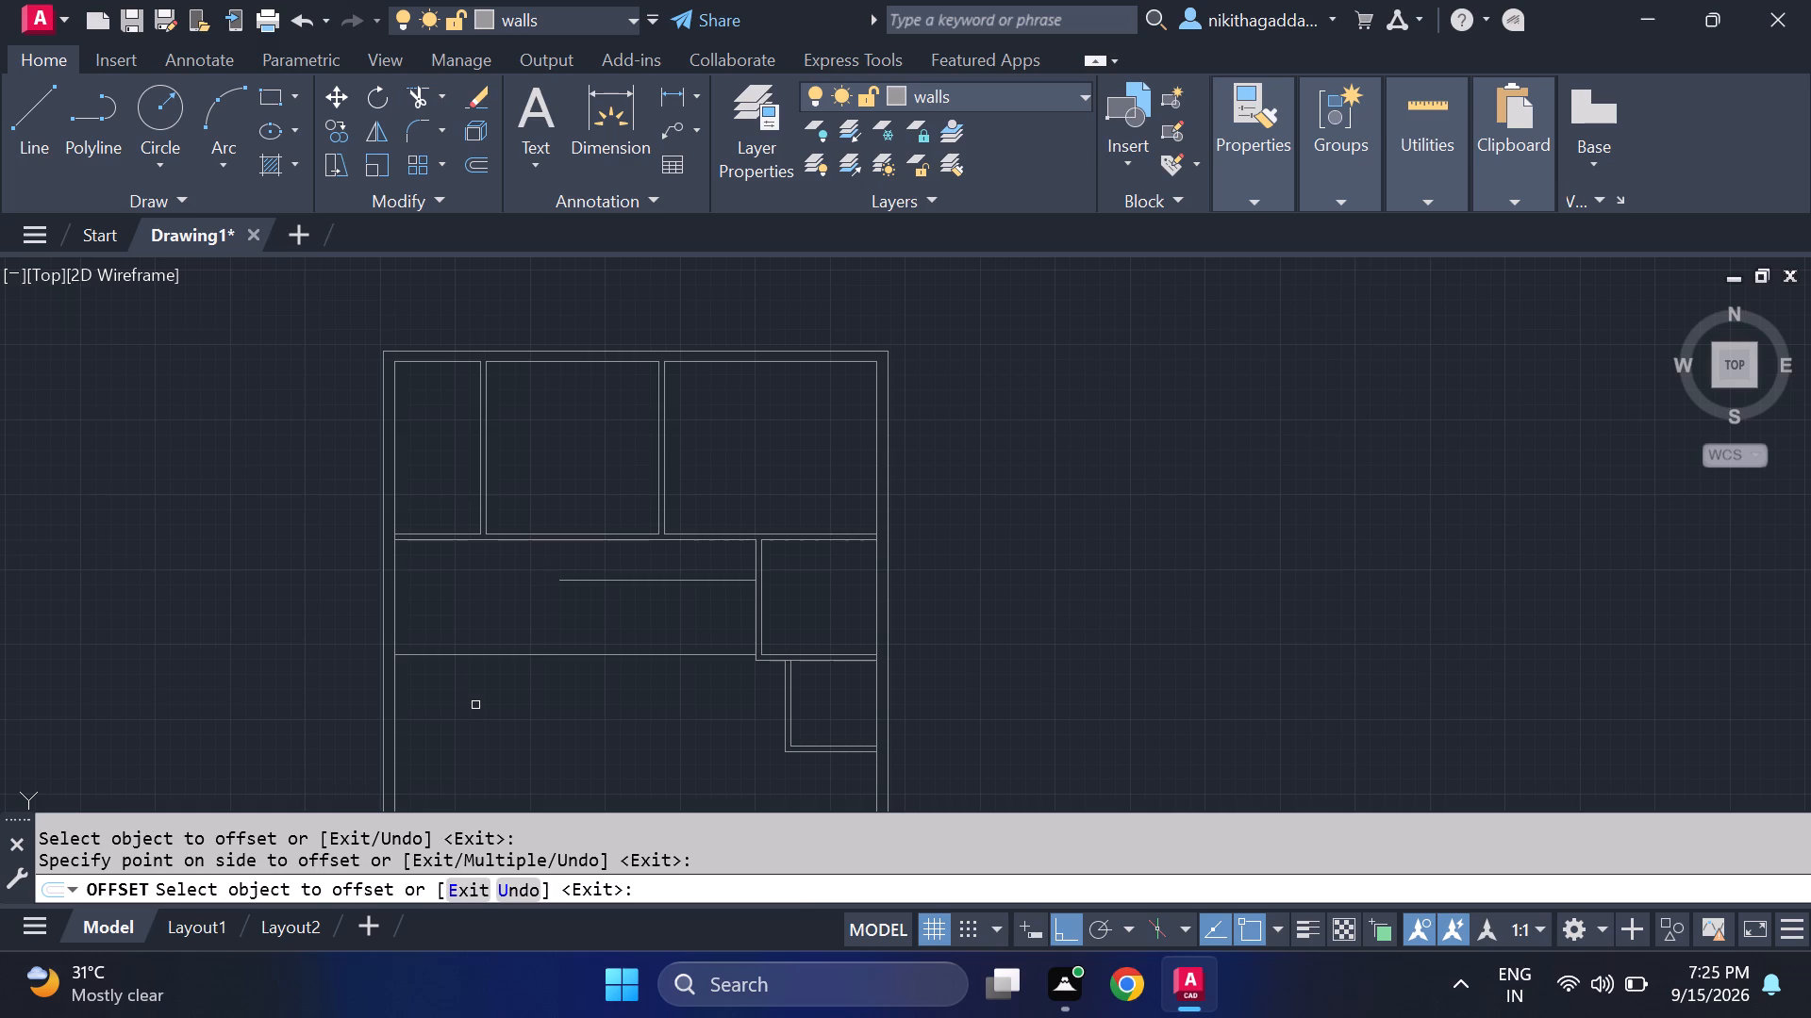
pyautogui.press('Escape')
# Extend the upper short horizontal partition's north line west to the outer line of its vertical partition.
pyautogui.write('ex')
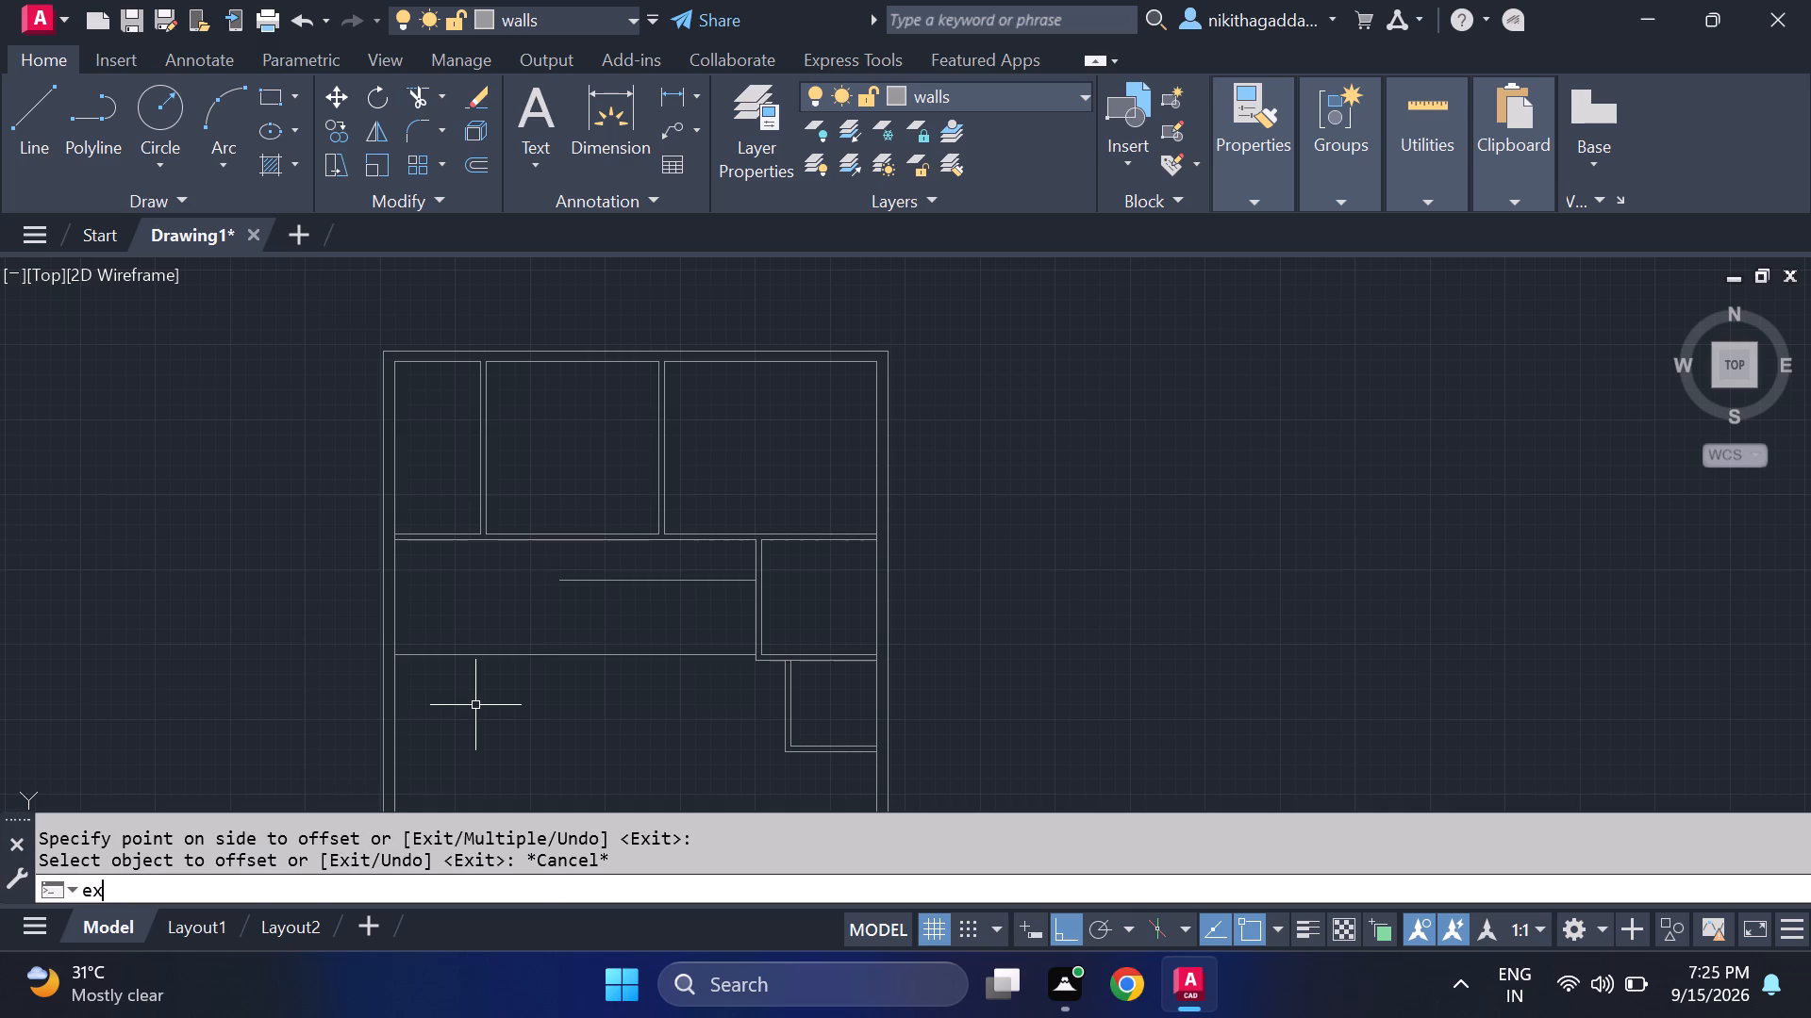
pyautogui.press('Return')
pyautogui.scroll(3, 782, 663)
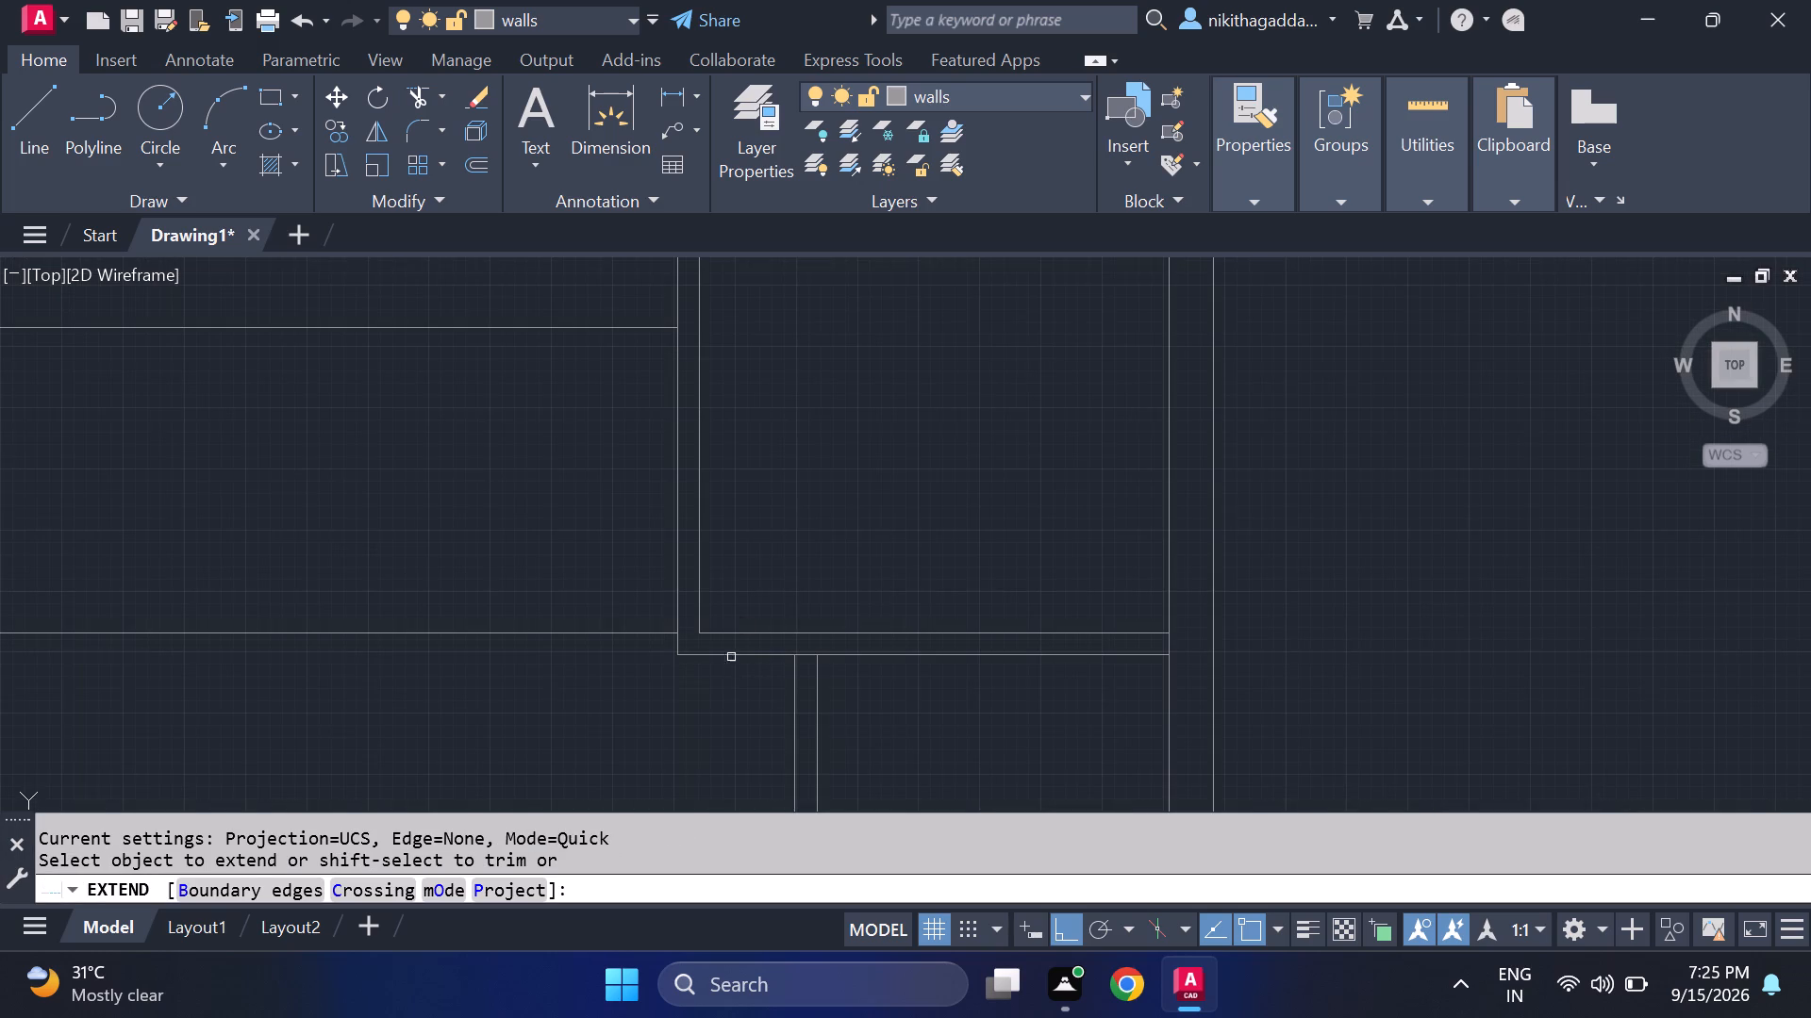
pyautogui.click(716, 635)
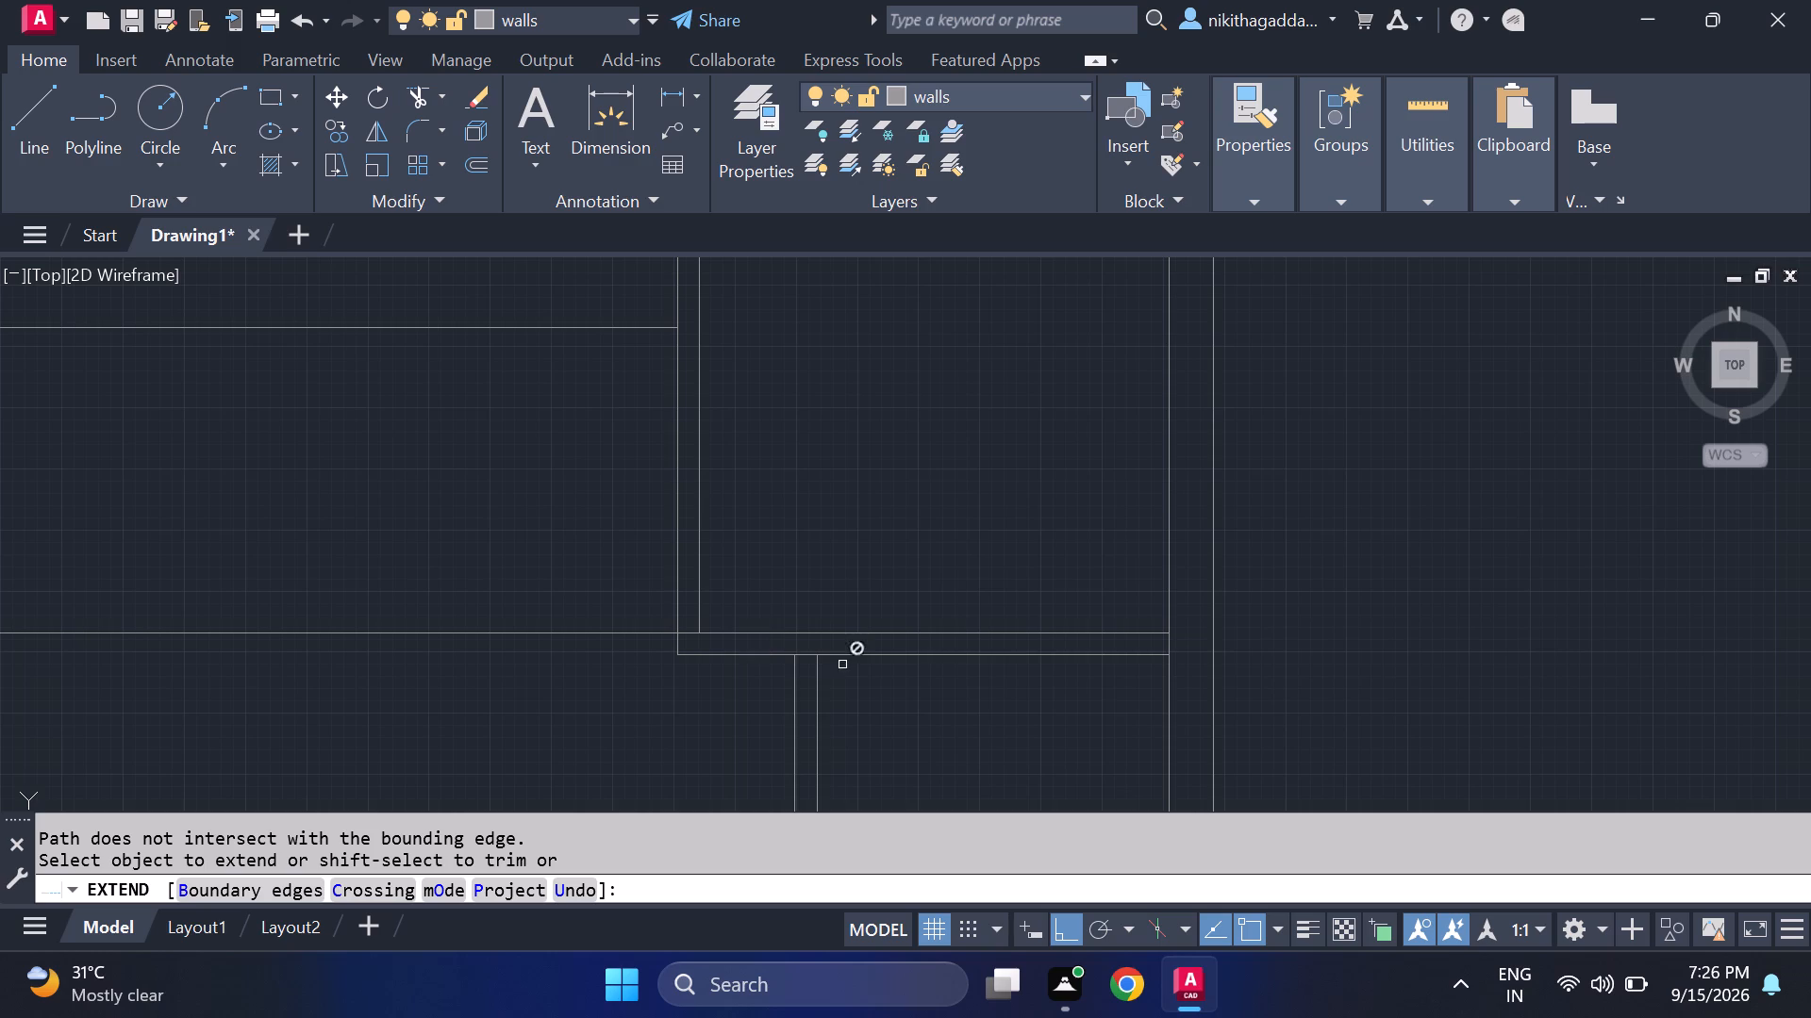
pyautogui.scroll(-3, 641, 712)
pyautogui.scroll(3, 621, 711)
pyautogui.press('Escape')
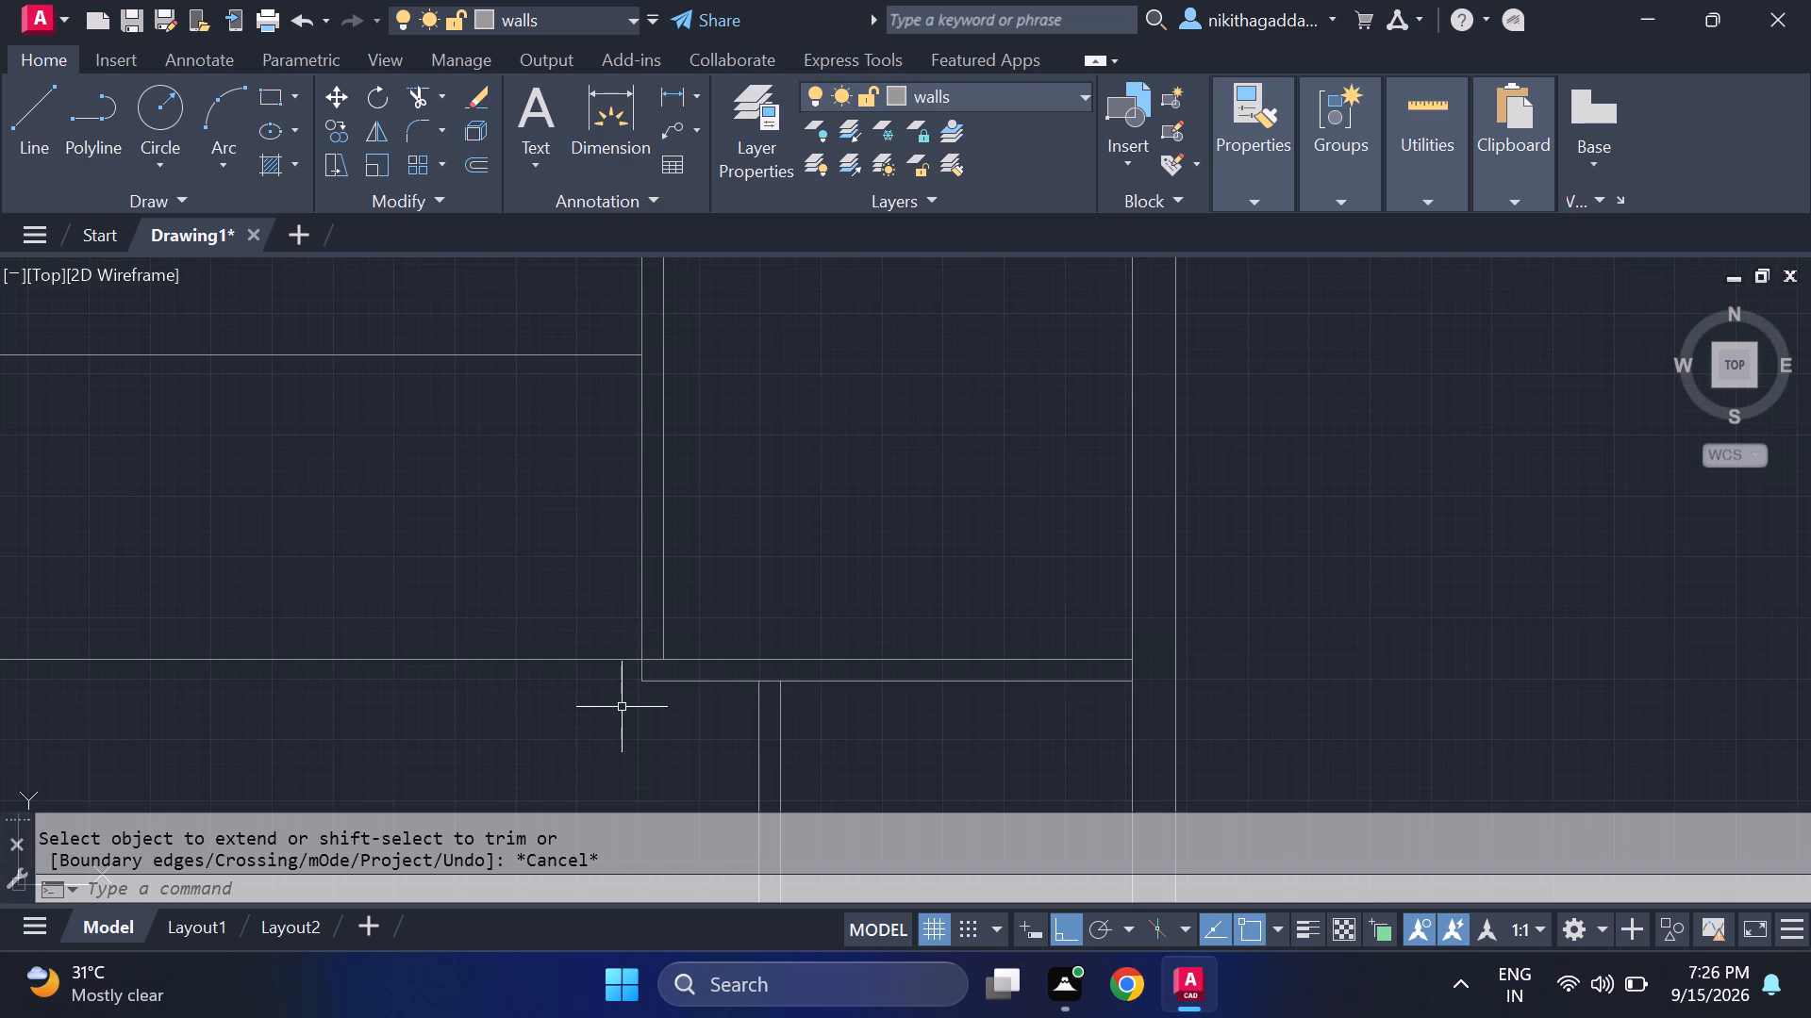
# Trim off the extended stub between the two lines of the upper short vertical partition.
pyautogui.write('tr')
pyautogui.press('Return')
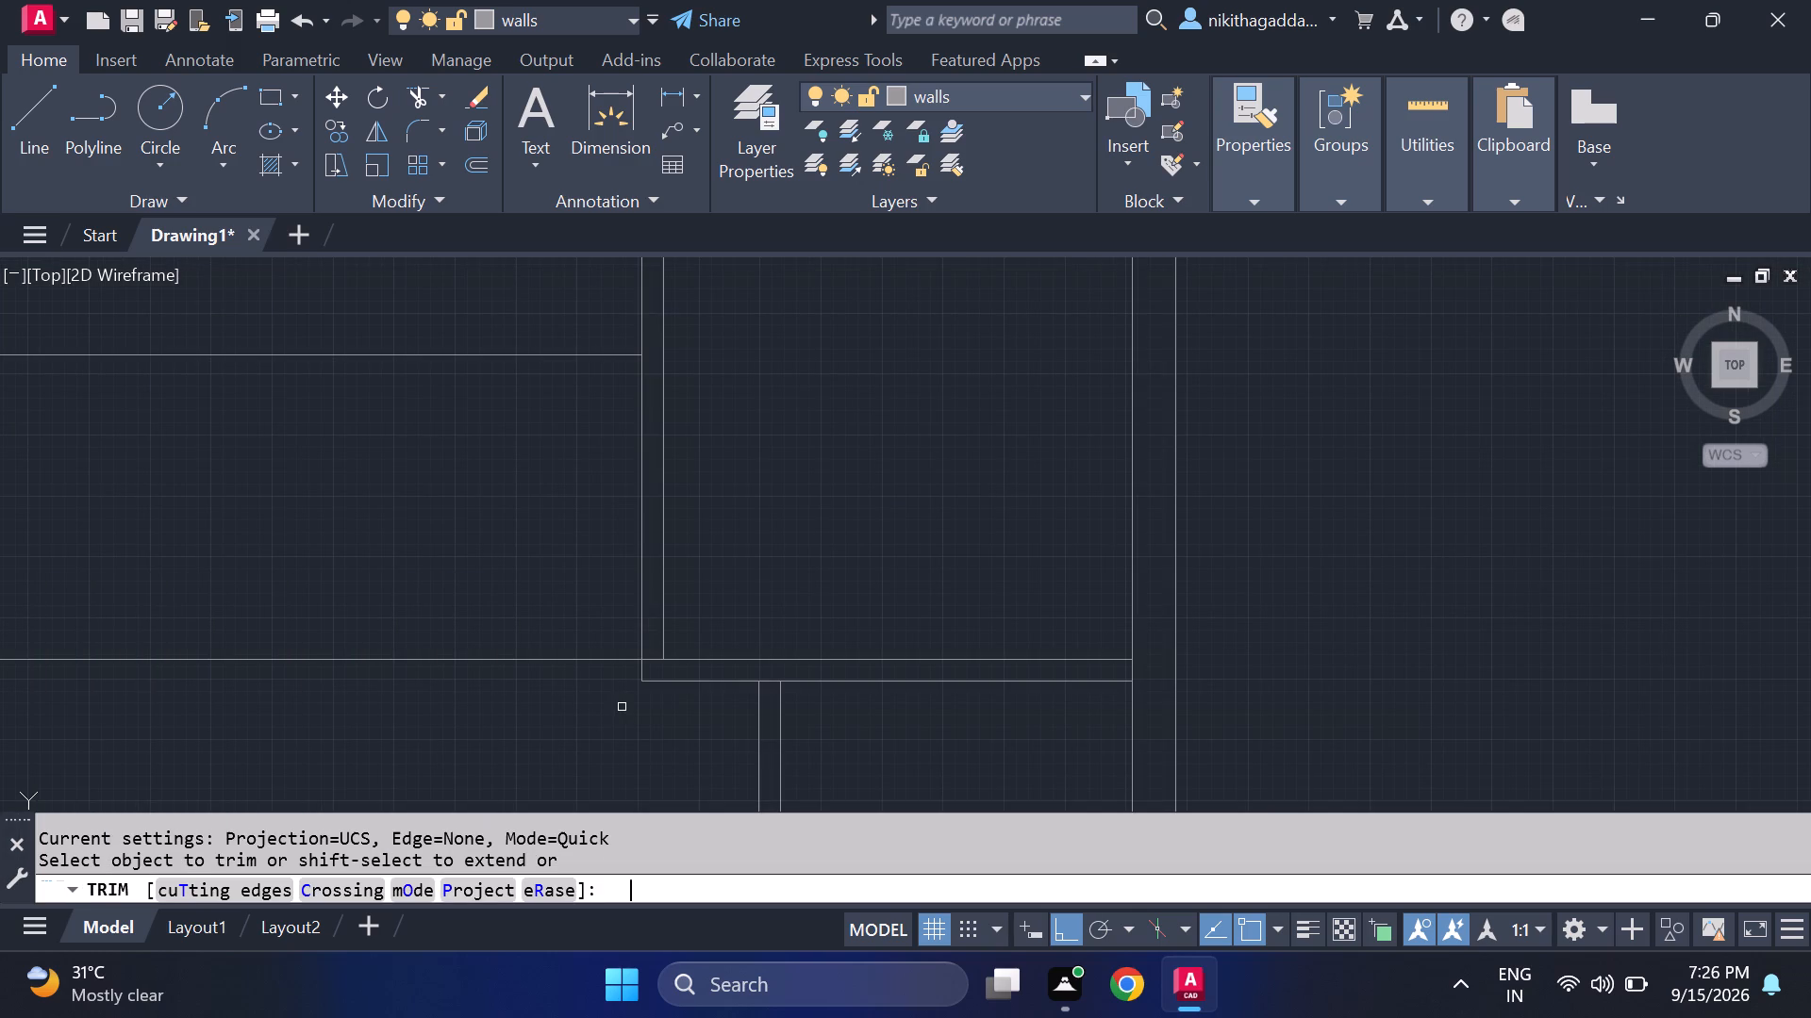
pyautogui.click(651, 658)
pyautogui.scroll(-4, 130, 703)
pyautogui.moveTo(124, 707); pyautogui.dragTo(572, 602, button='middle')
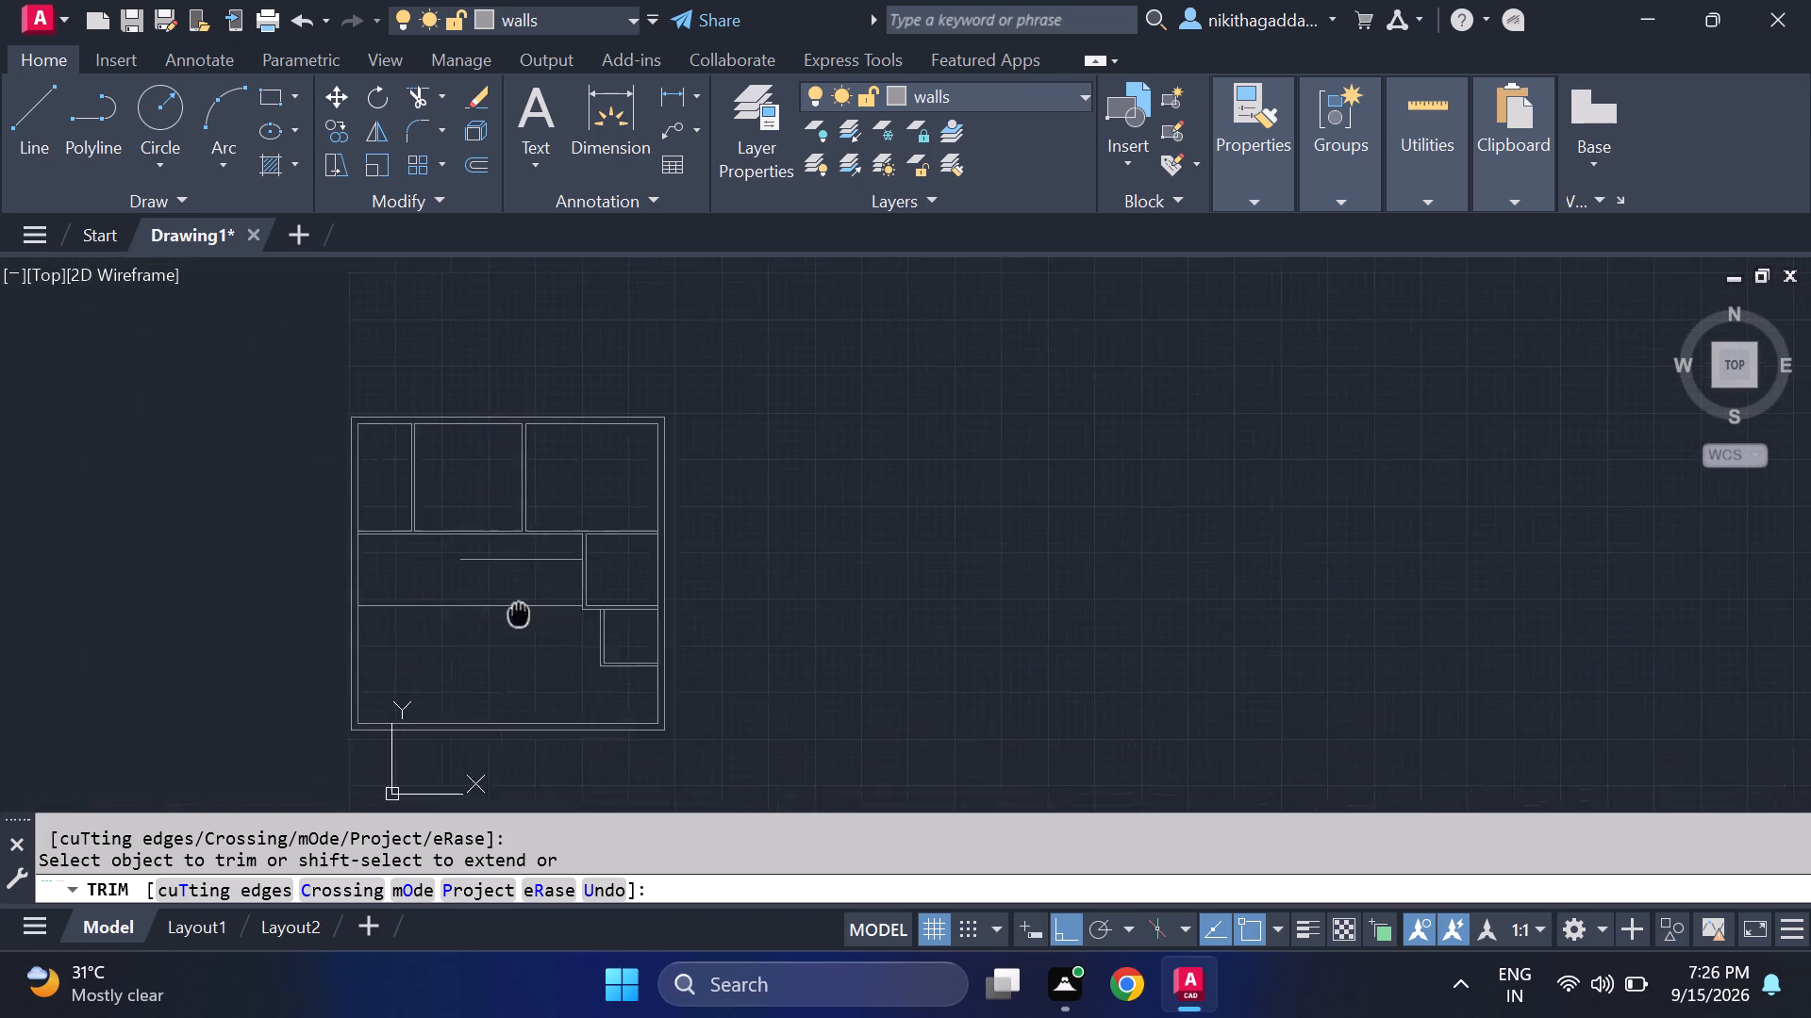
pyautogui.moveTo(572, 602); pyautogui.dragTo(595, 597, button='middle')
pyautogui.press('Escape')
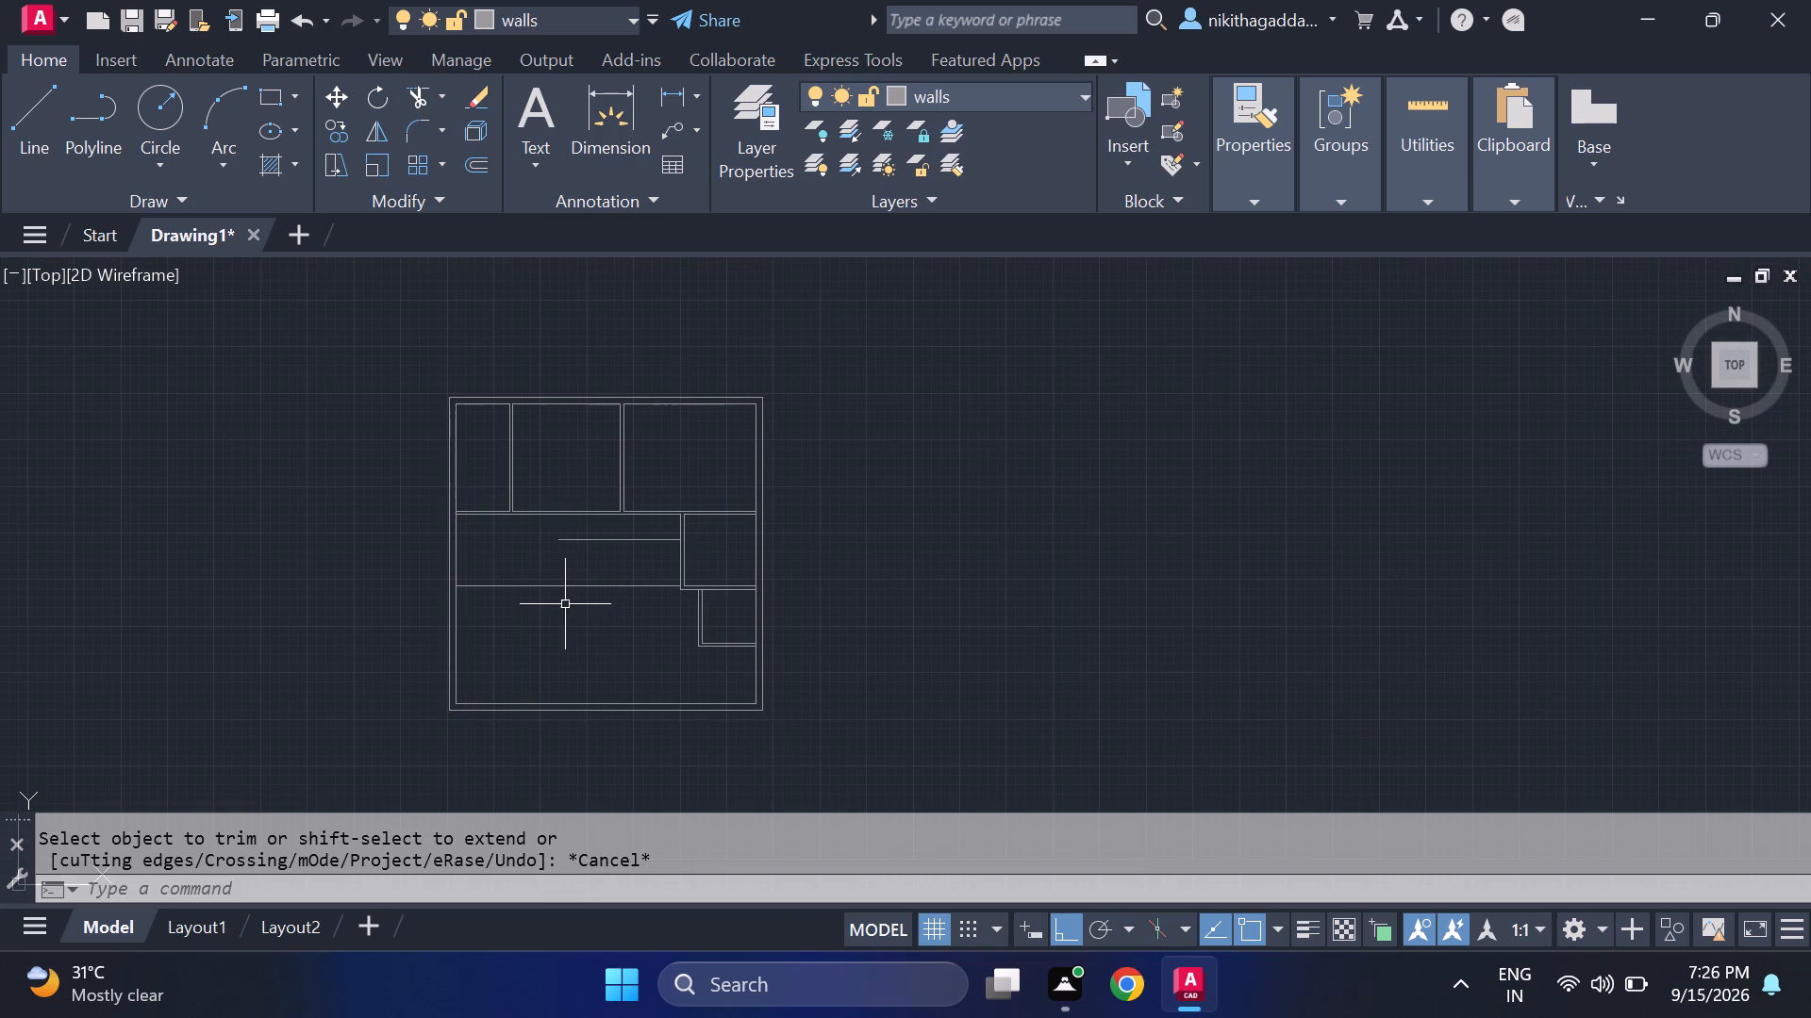
# Offset the horizontal line bounding the middle zone on the south by 4.5" to the south.
pyautogui.scroll(1, 557, 604)
pyautogui.write('of')
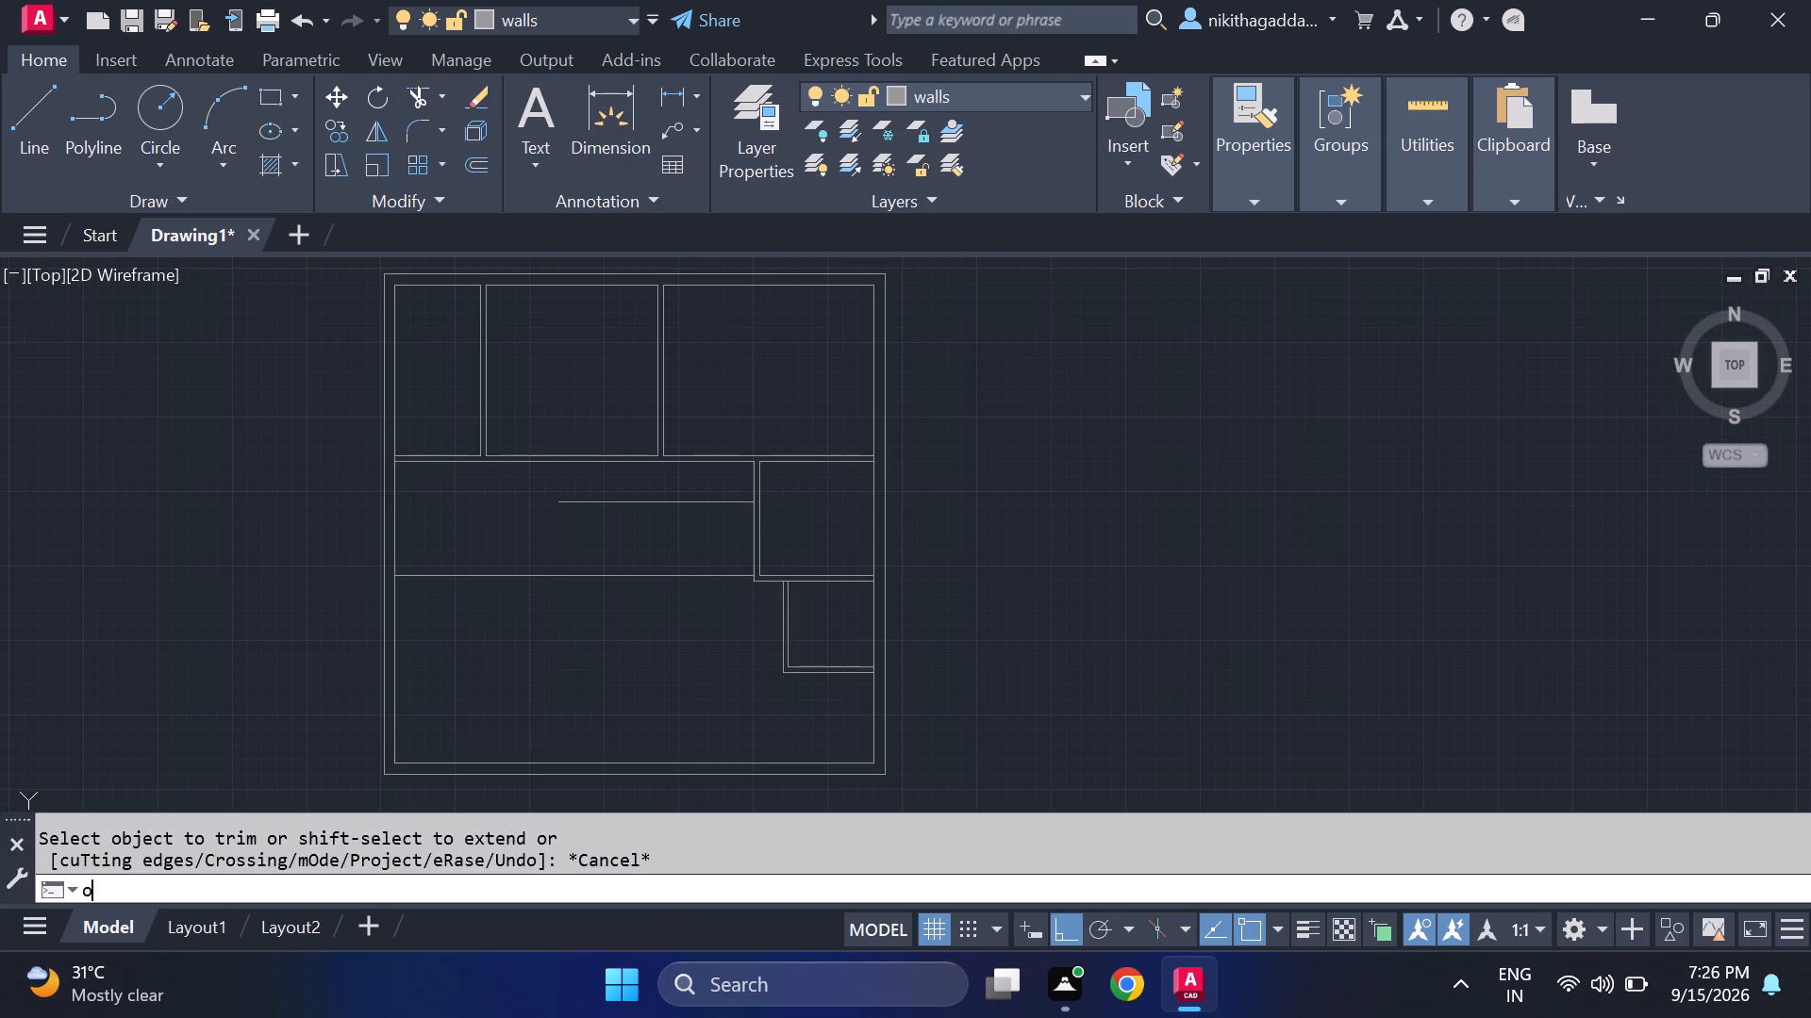
pyautogui.press('Return')
pyautogui.write('4.5"')
pyautogui.press('Return')
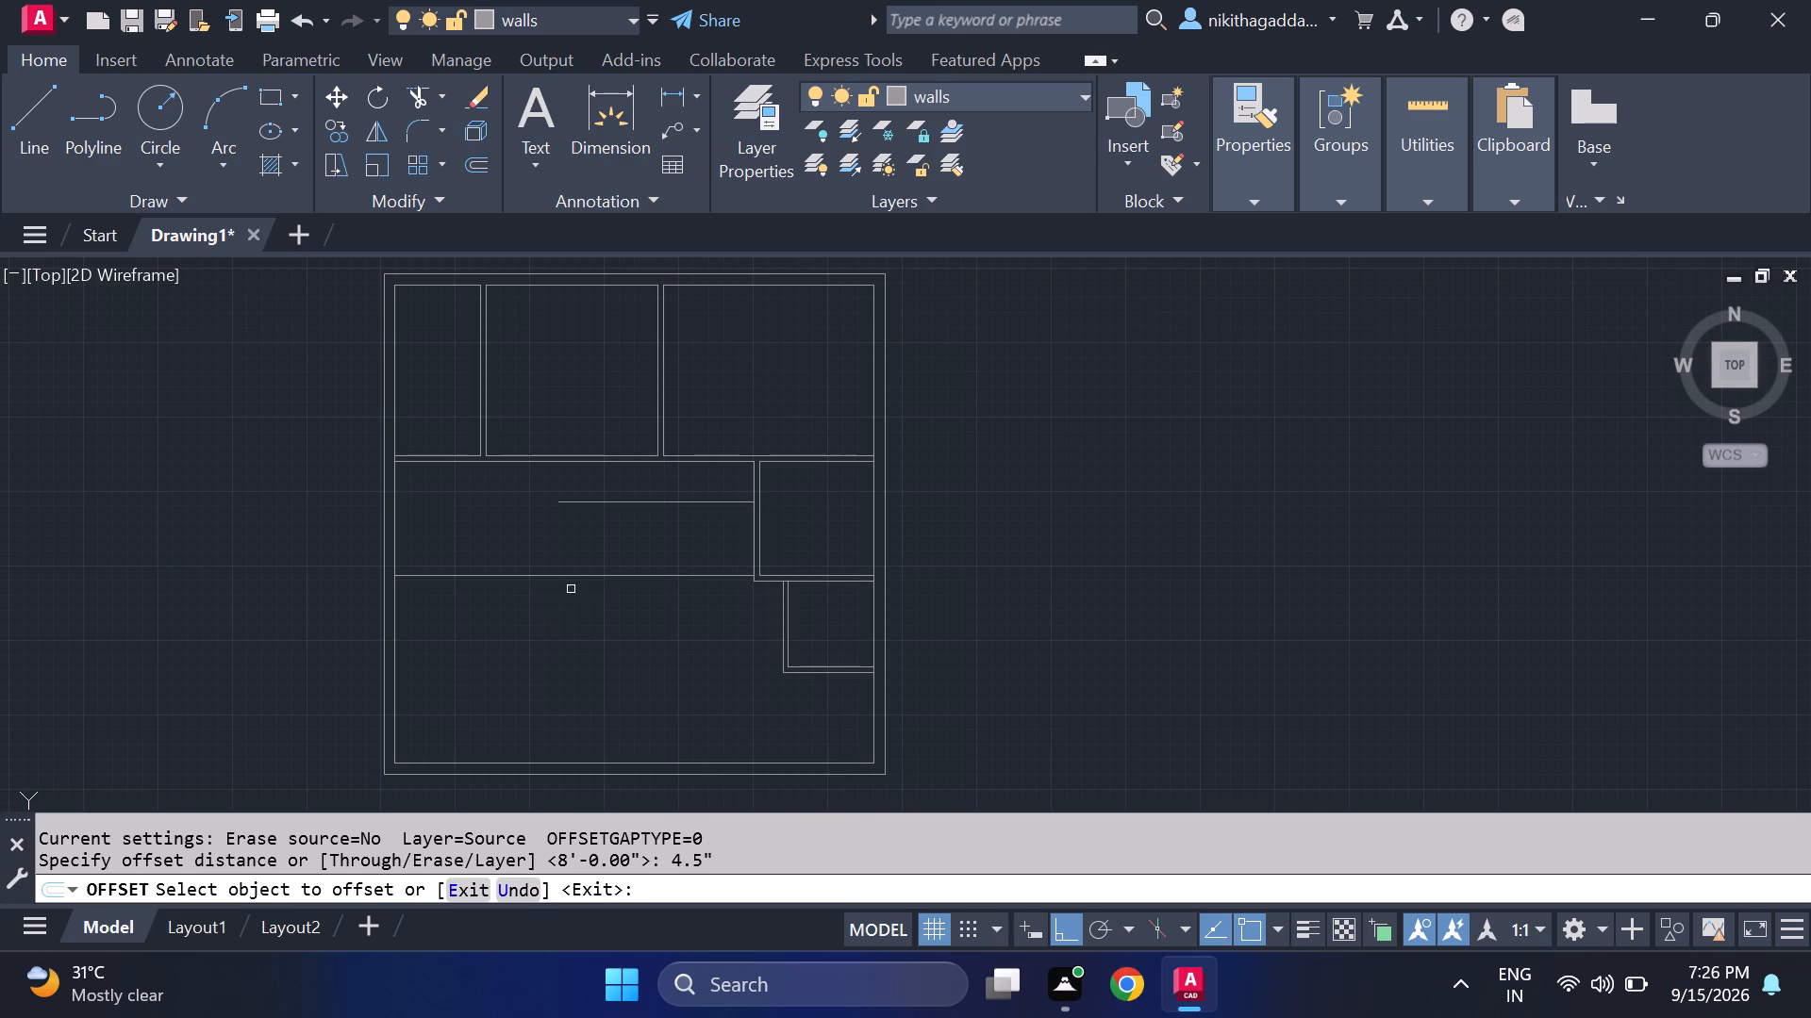
pyautogui.click(575, 575)
pyautogui.click(576, 610)
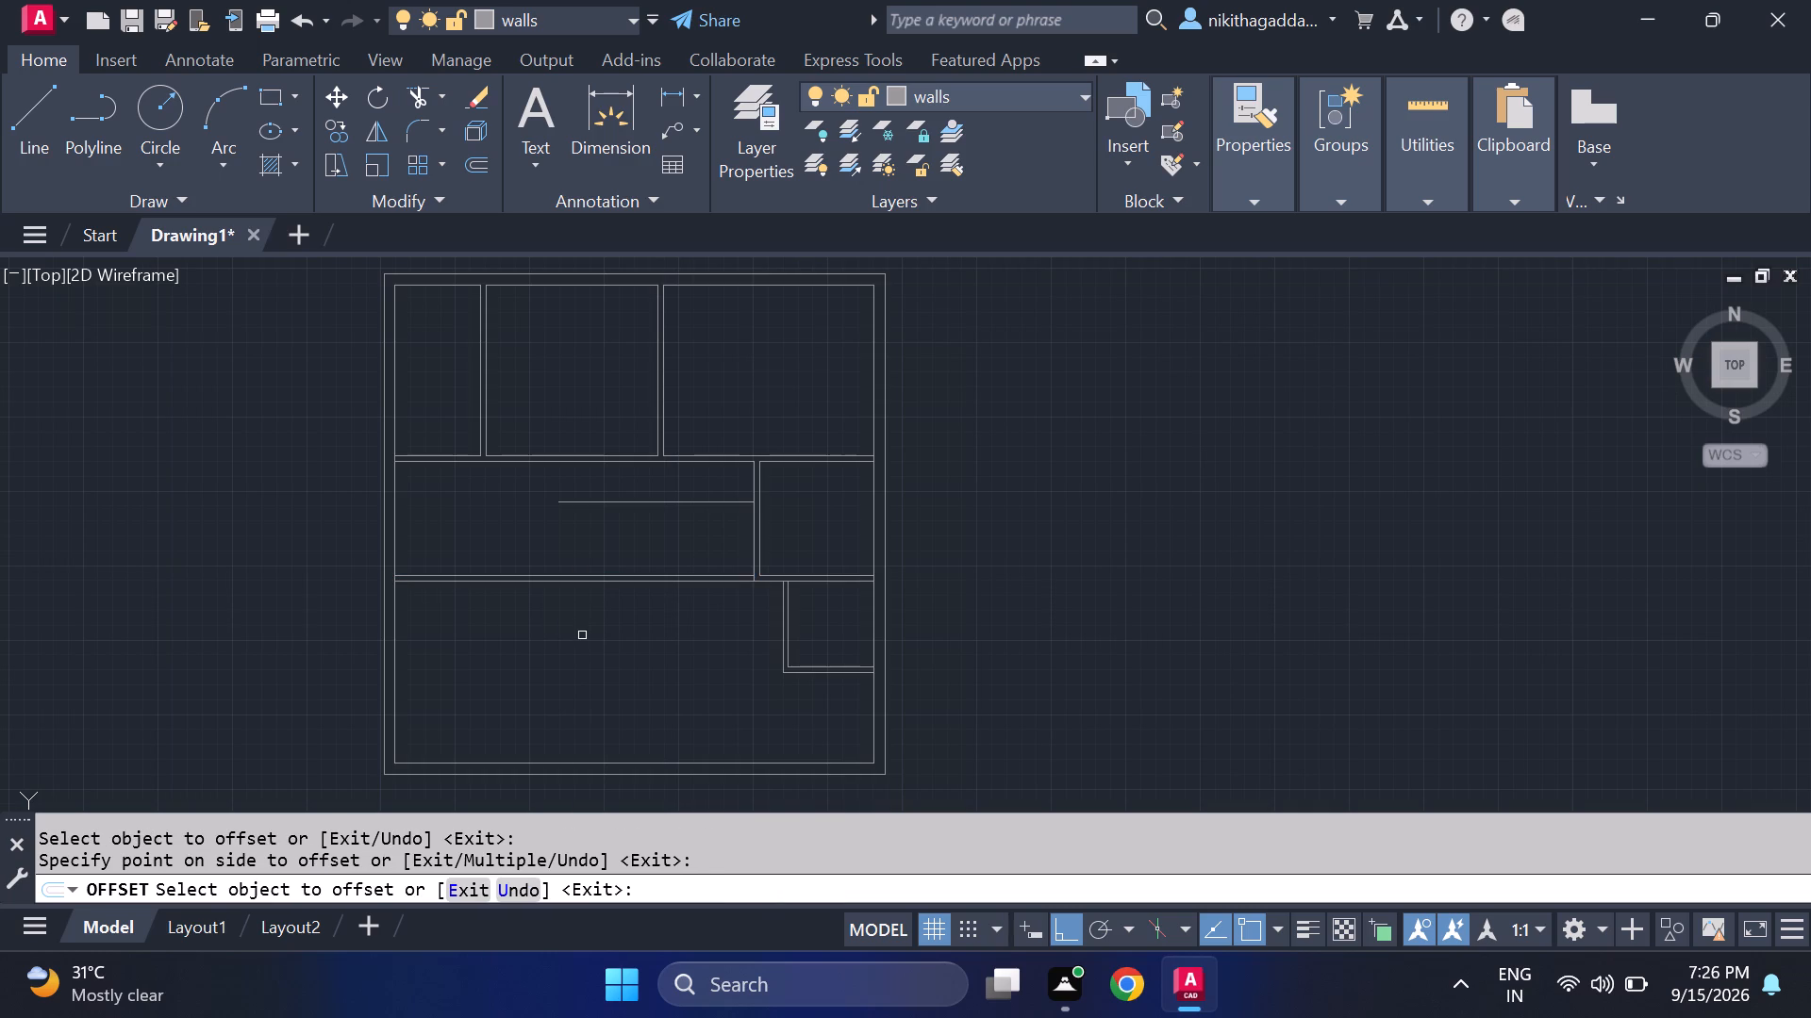
pyautogui.press('Escape')
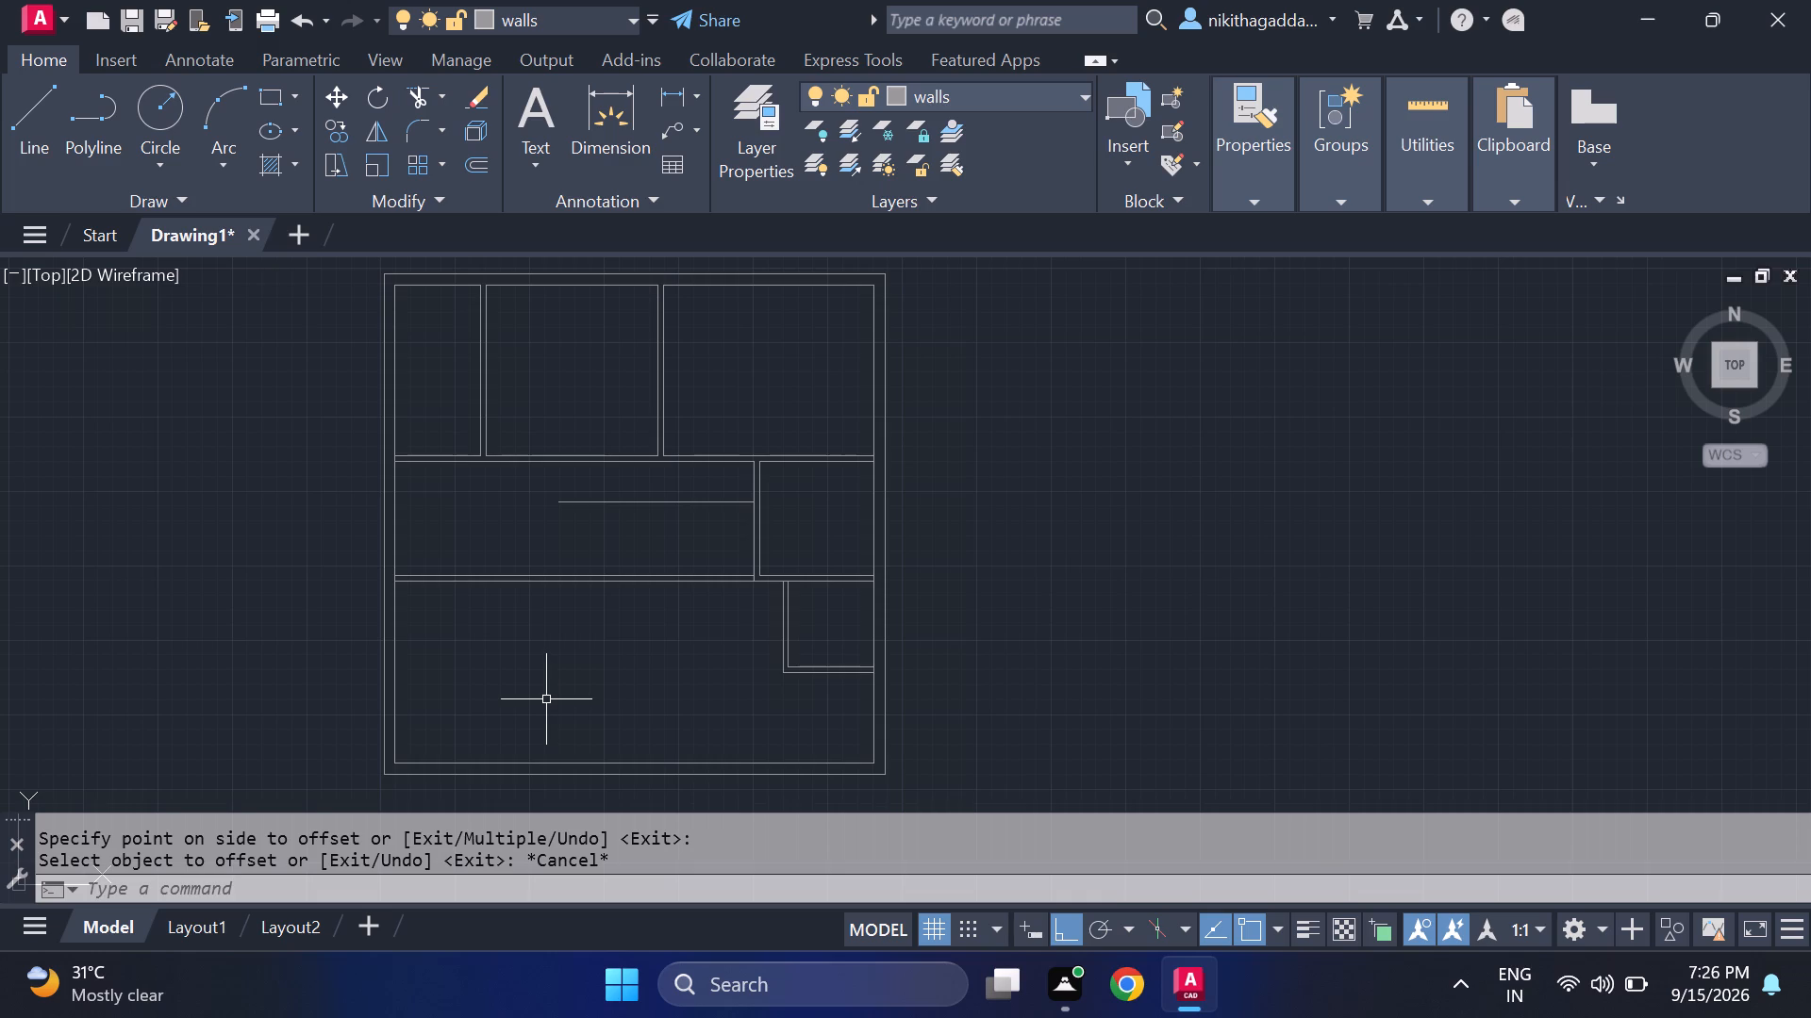
# Offset the inner line of the west outer wall 8' to the east.
pyautogui.moveTo(563, 681); pyautogui.dragTo(594, 605, button='middle')
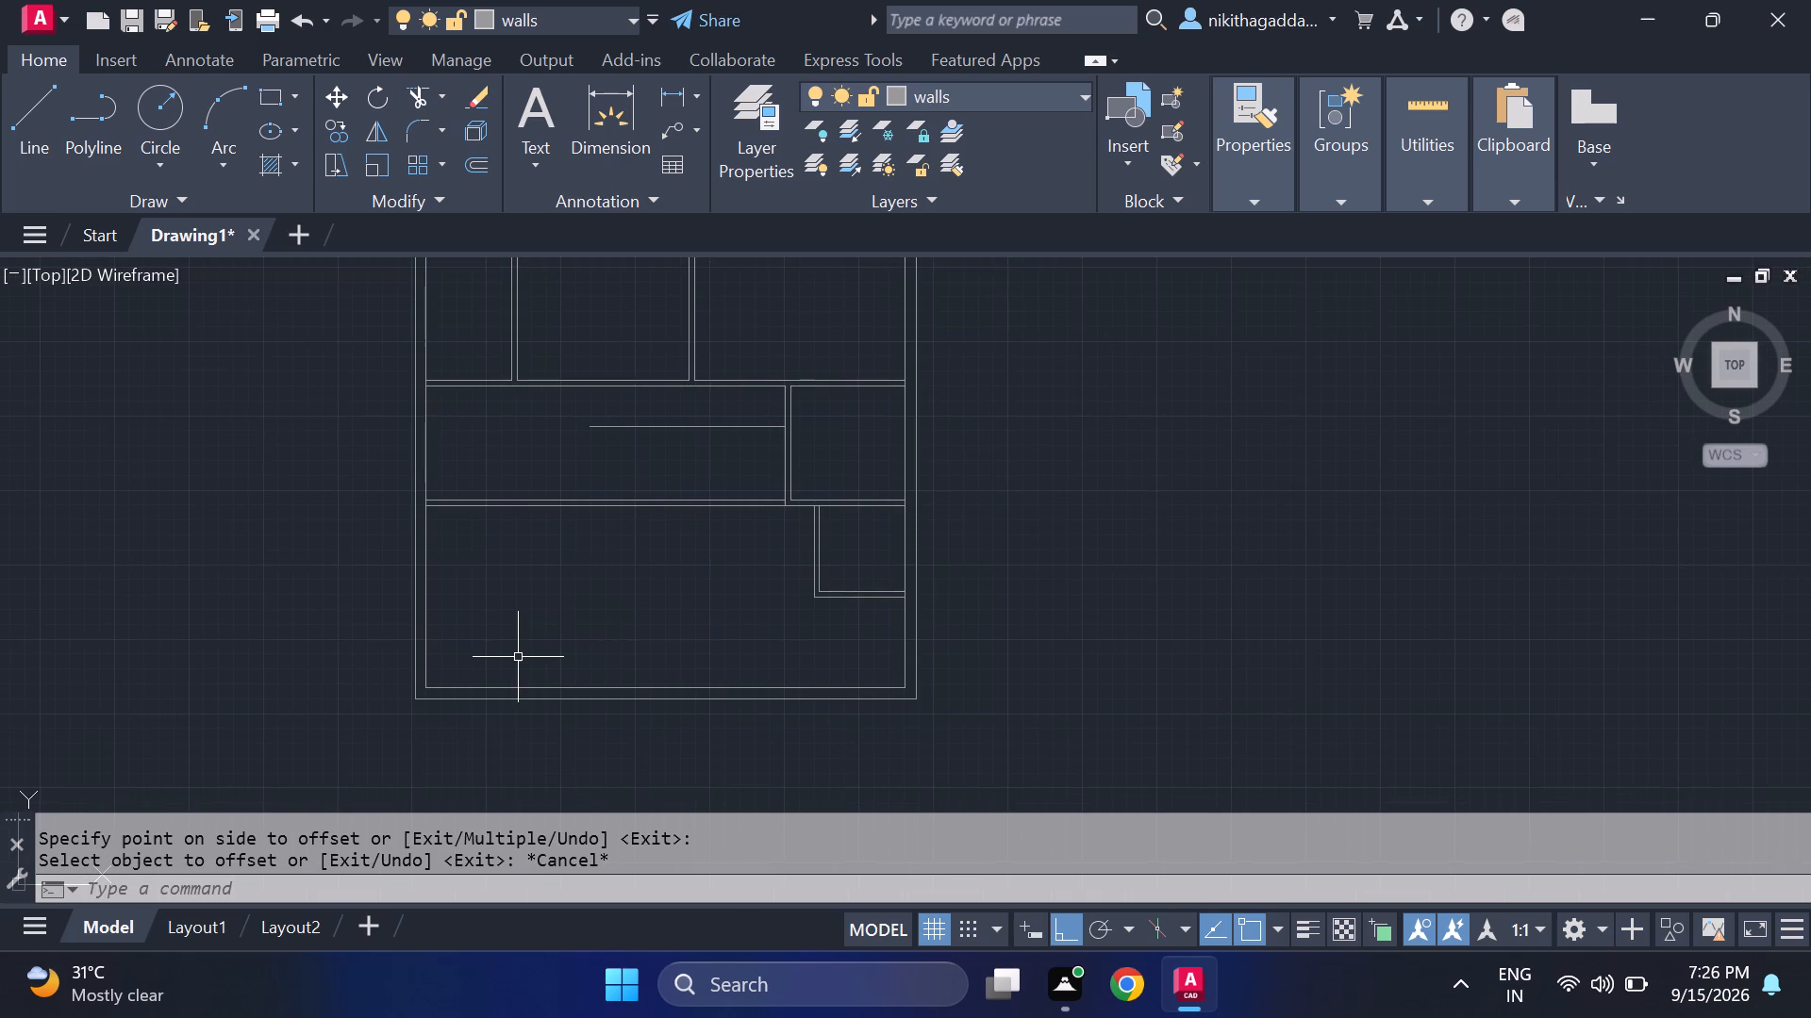
pyautogui.scroll(1, 515, 659)
pyautogui.write('of')
pyautogui.press('Return')
pyautogui.write("8'")
pyautogui.press('Return')
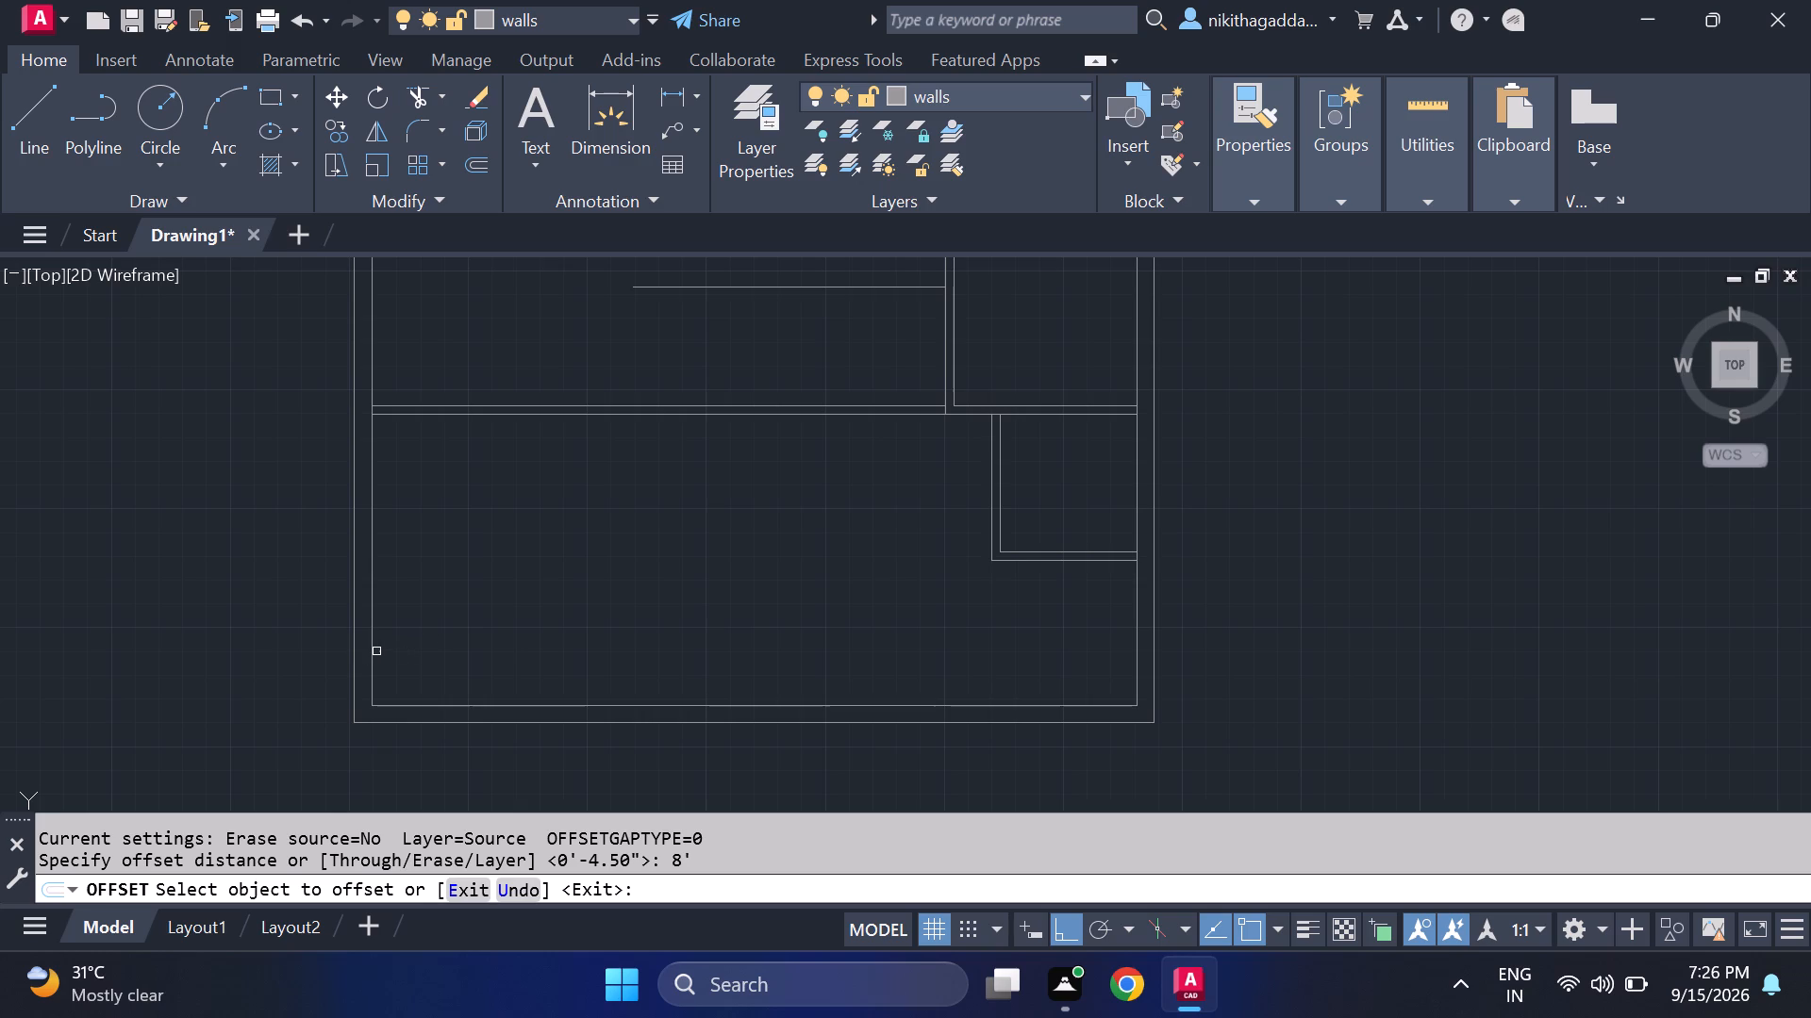
pyautogui.click(372, 645)
pyautogui.click(629, 635)
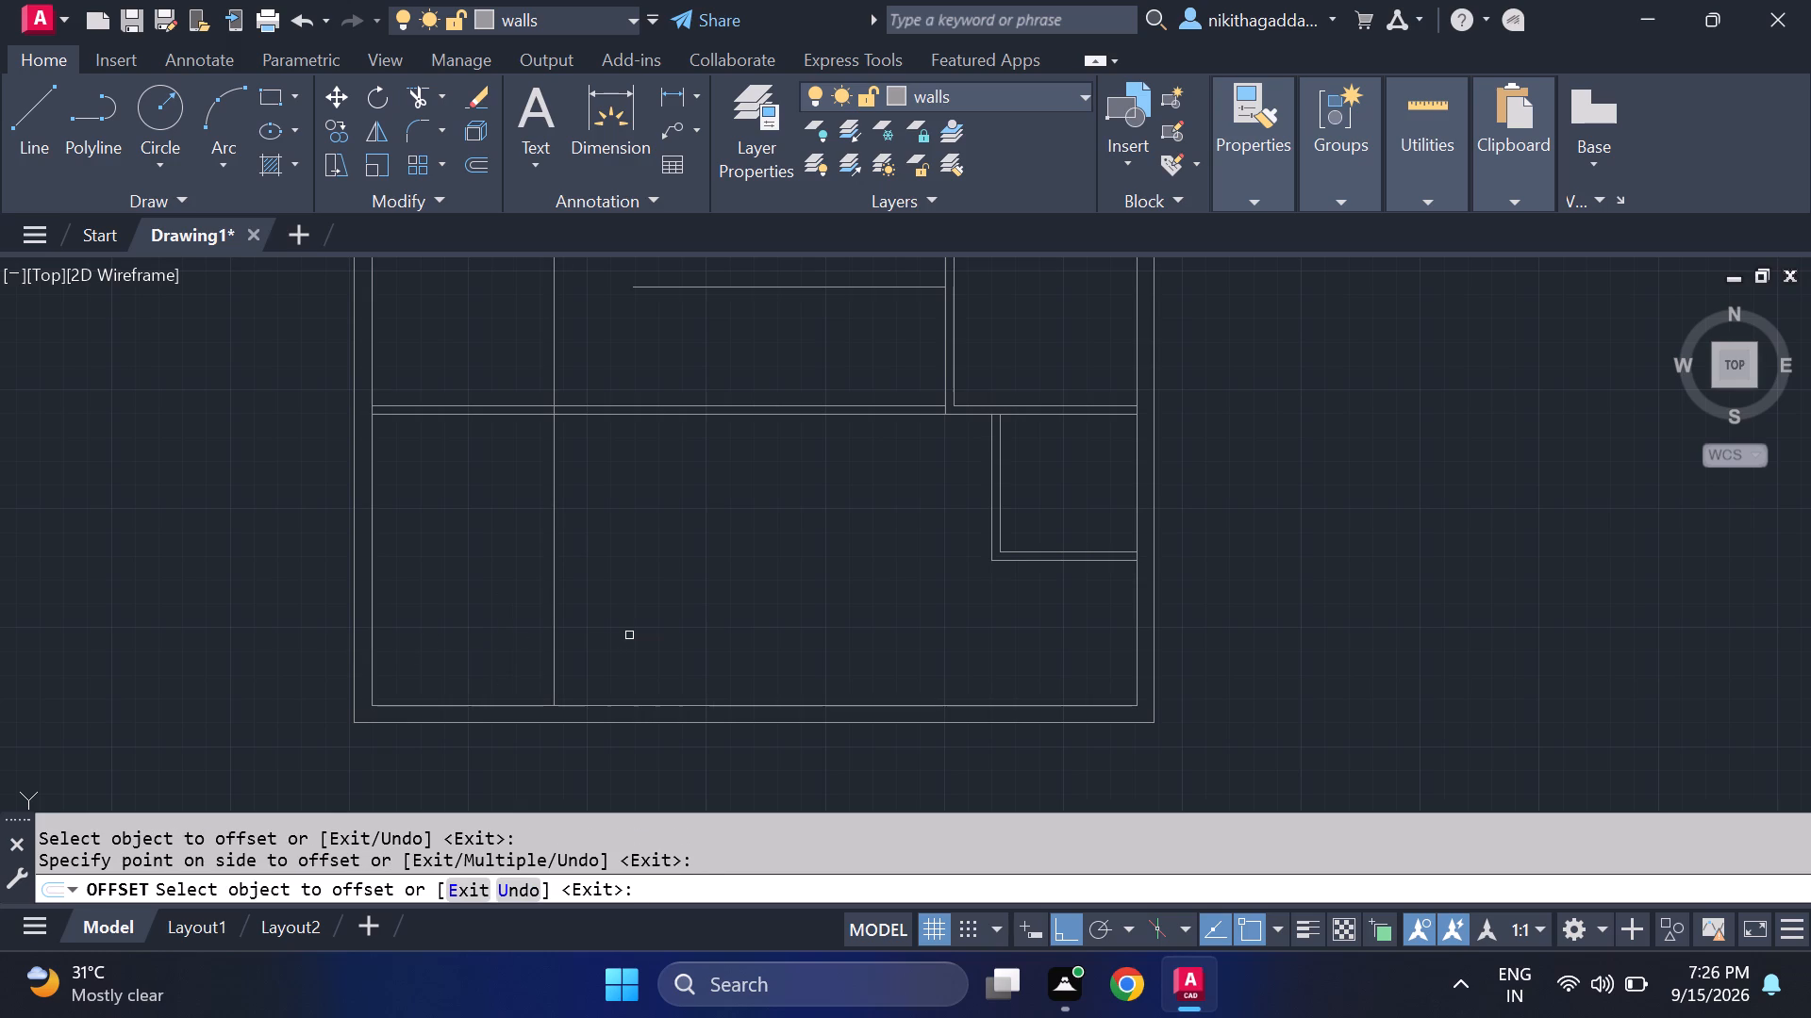
pyautogui.press('Escape')
# Offset the vertical line 8' from the west wall by 4.5" to the east to form a partition.
pyautogui.write('of')
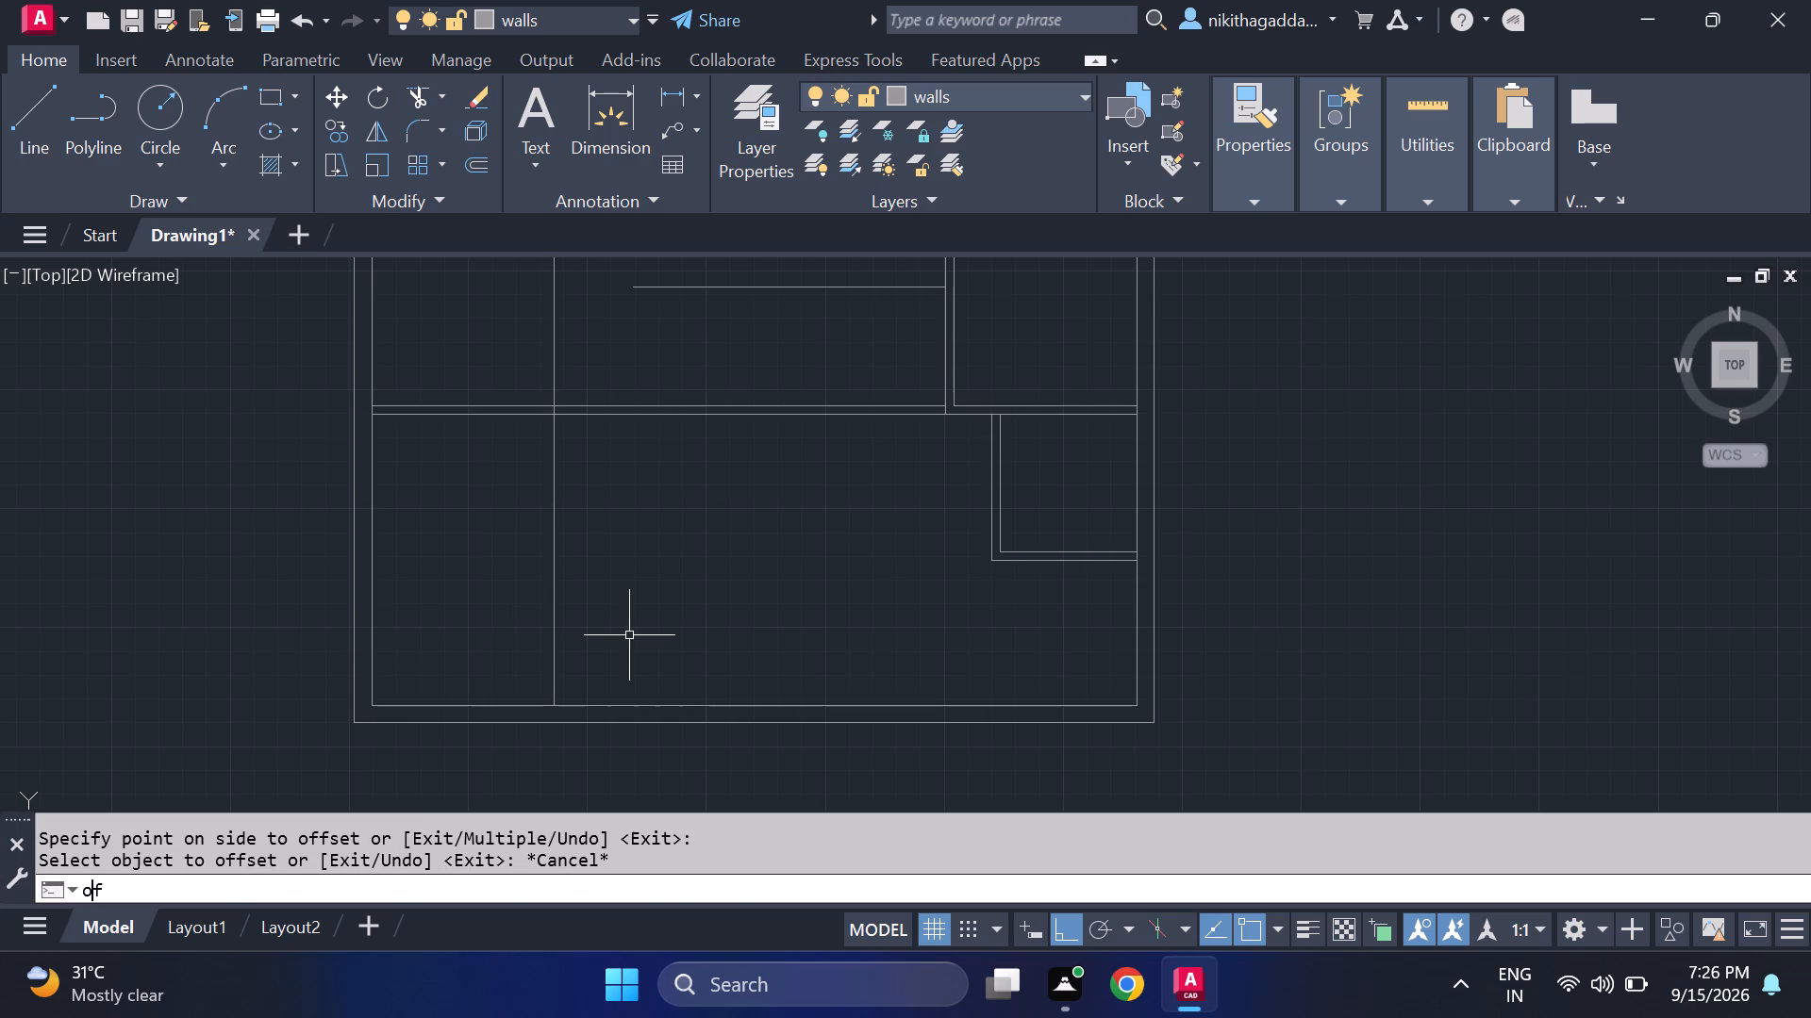
pyautogui.press('Return')
pyautogui.press('4')
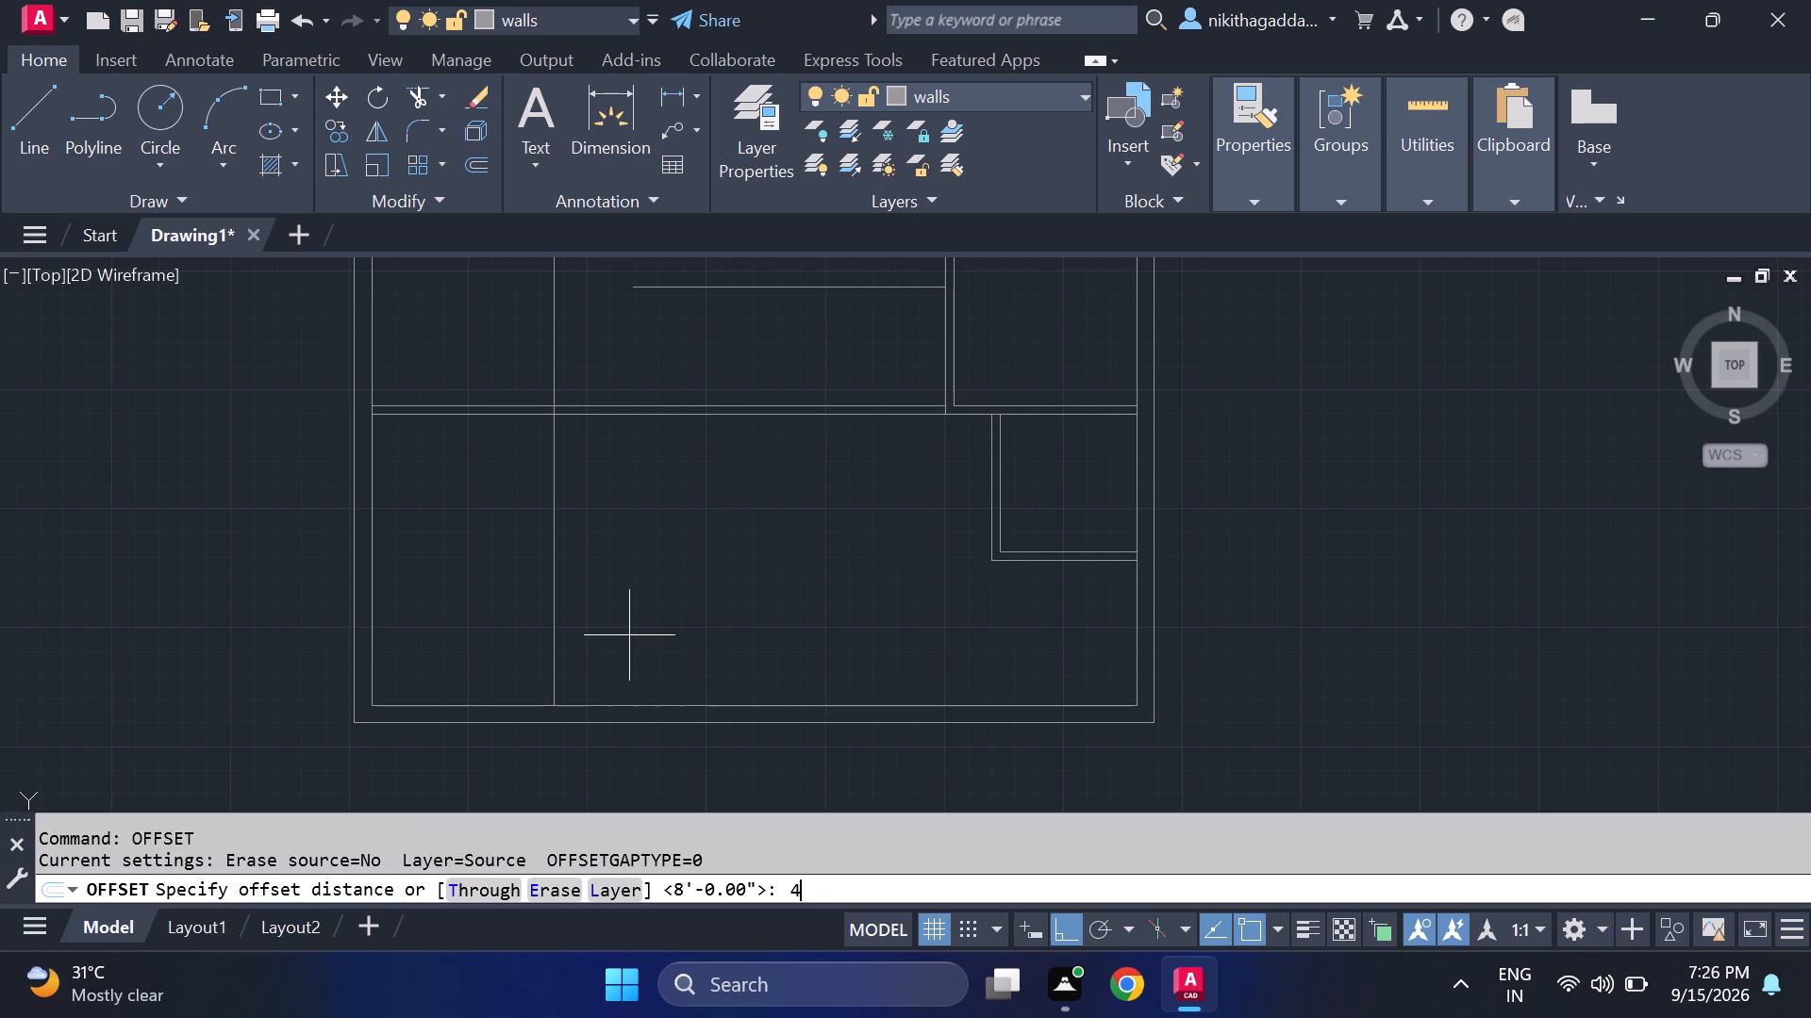
pyautogui.write('.5')
pyautogui.hotkey('shift', '"')
pyautogui.press('Return')
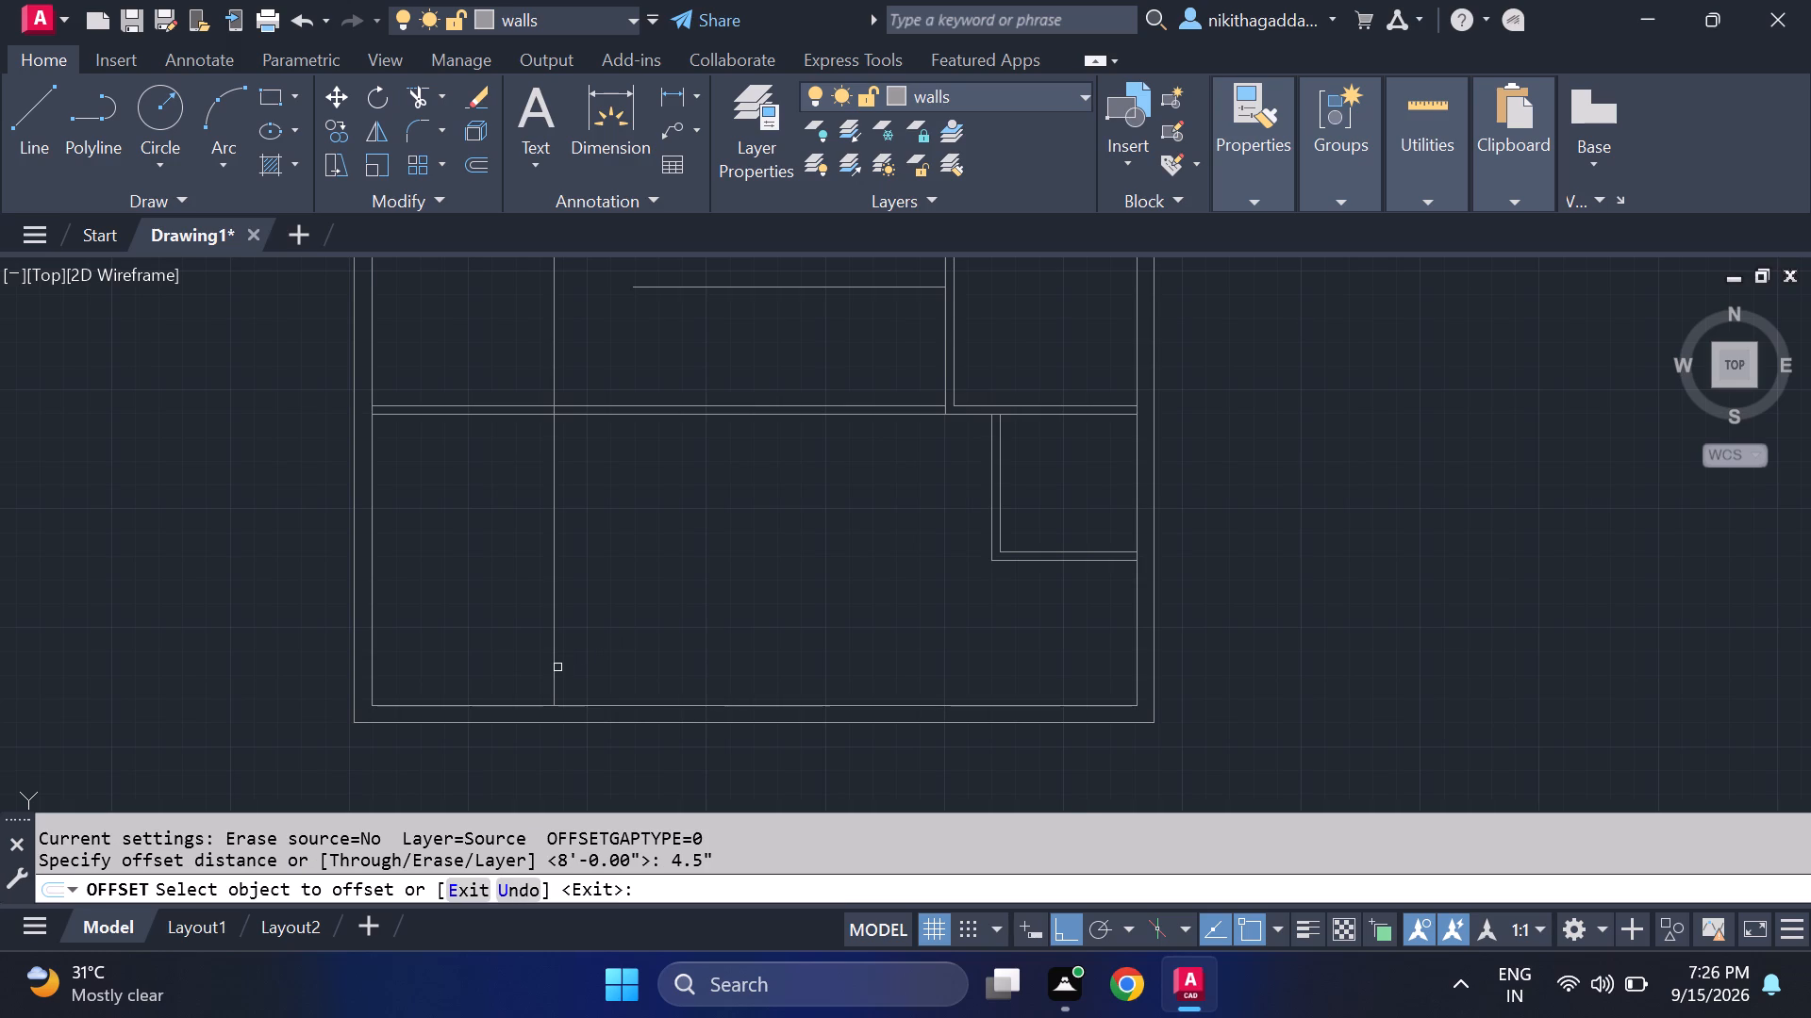
pyautogui.click(557, 669)
pyautogui.click(592, 663)
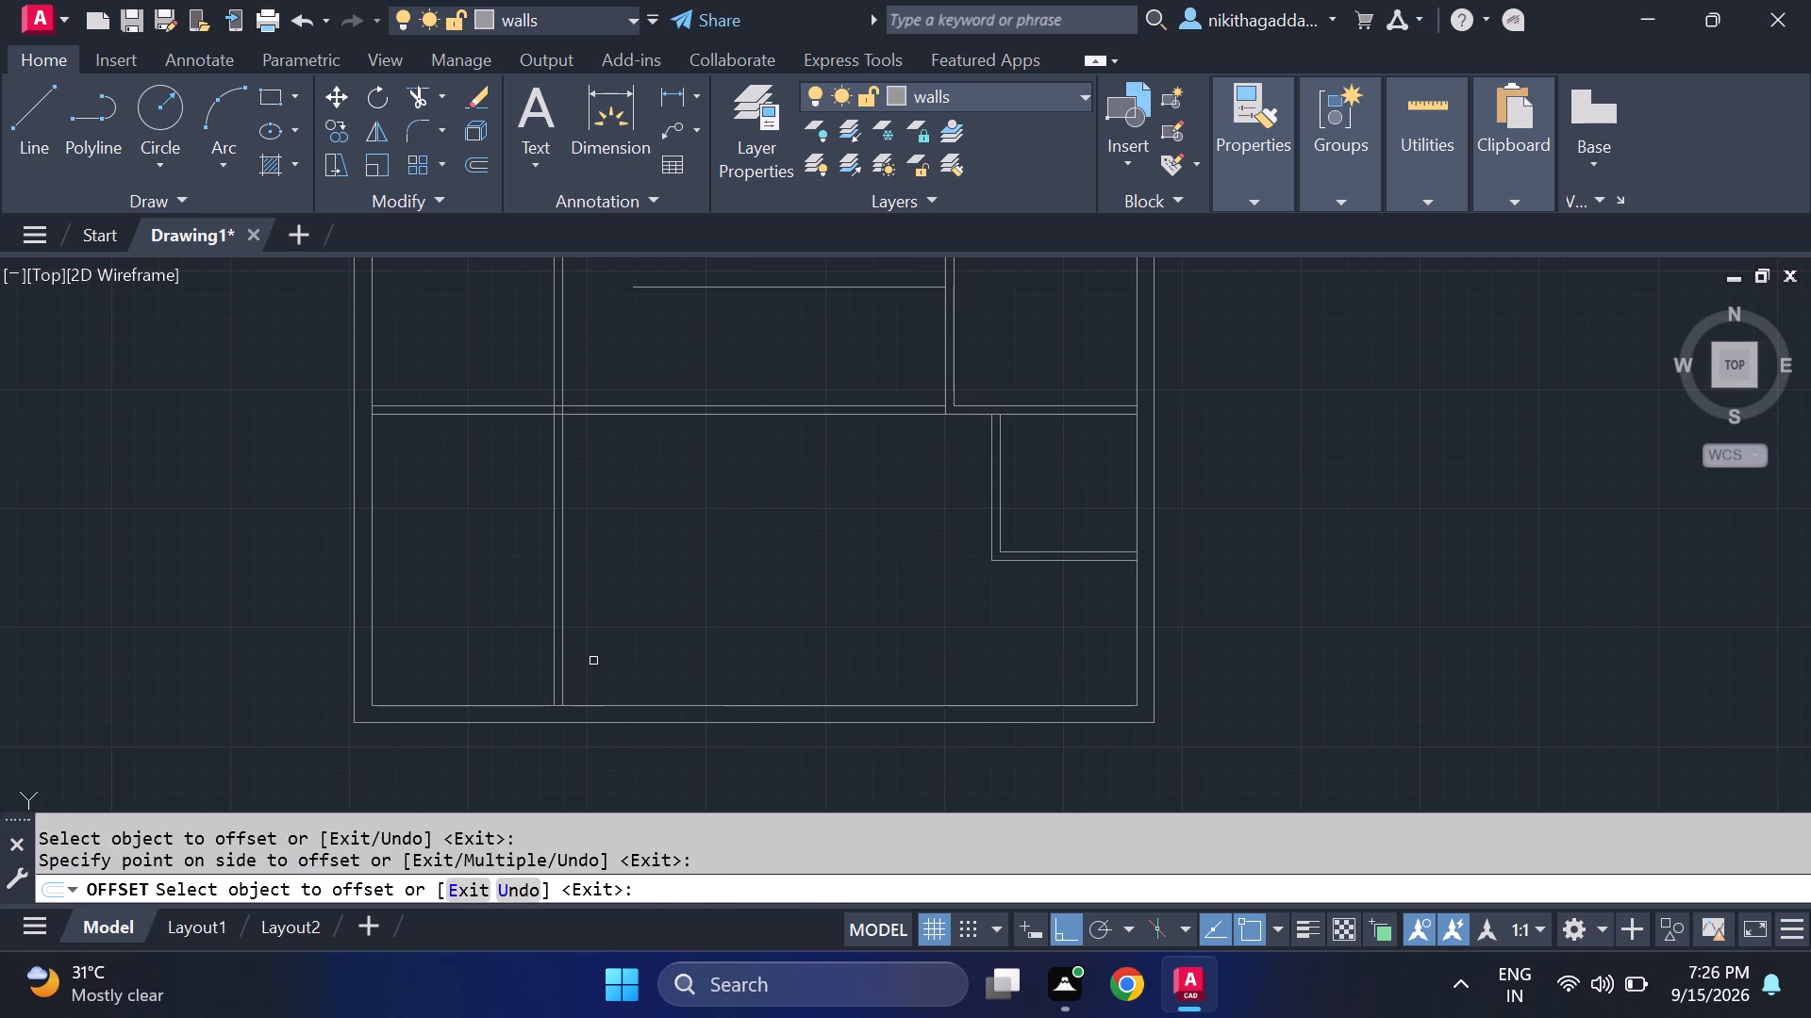
pyautogui.press('Escape')
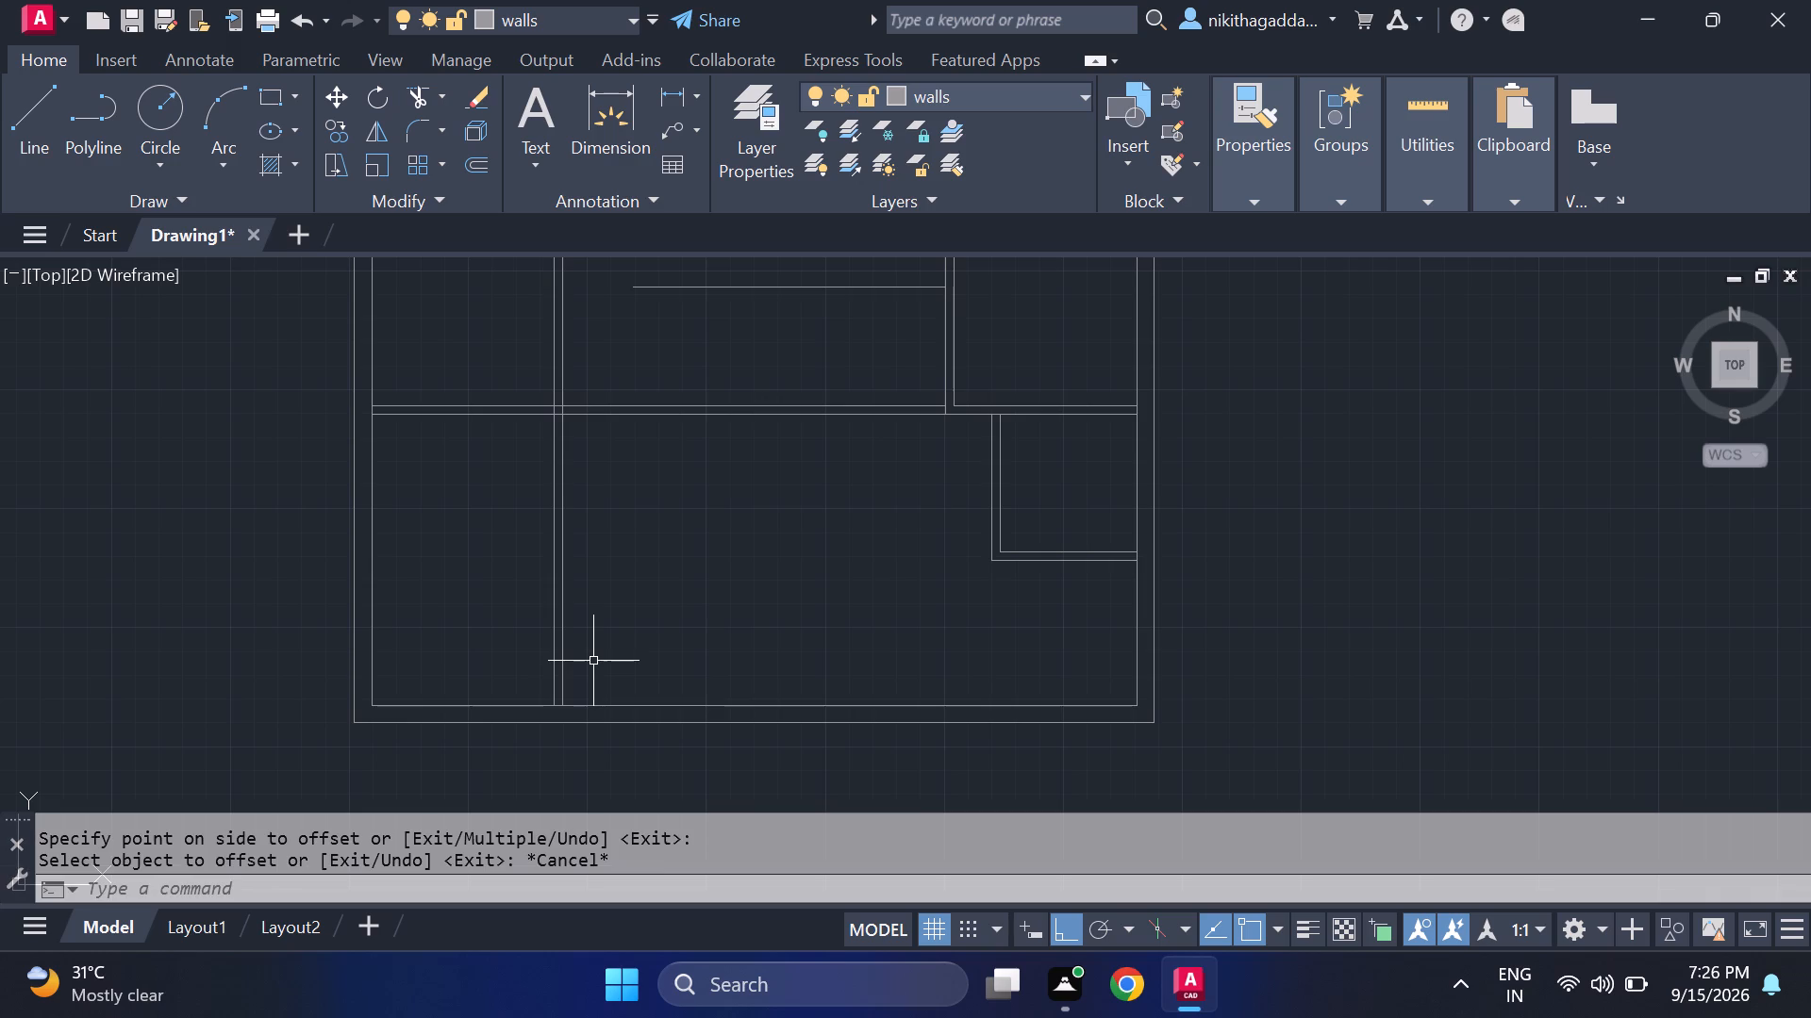
# Offset the inner line of the south outer wall 6' to the north.
pyautogui.write('of')
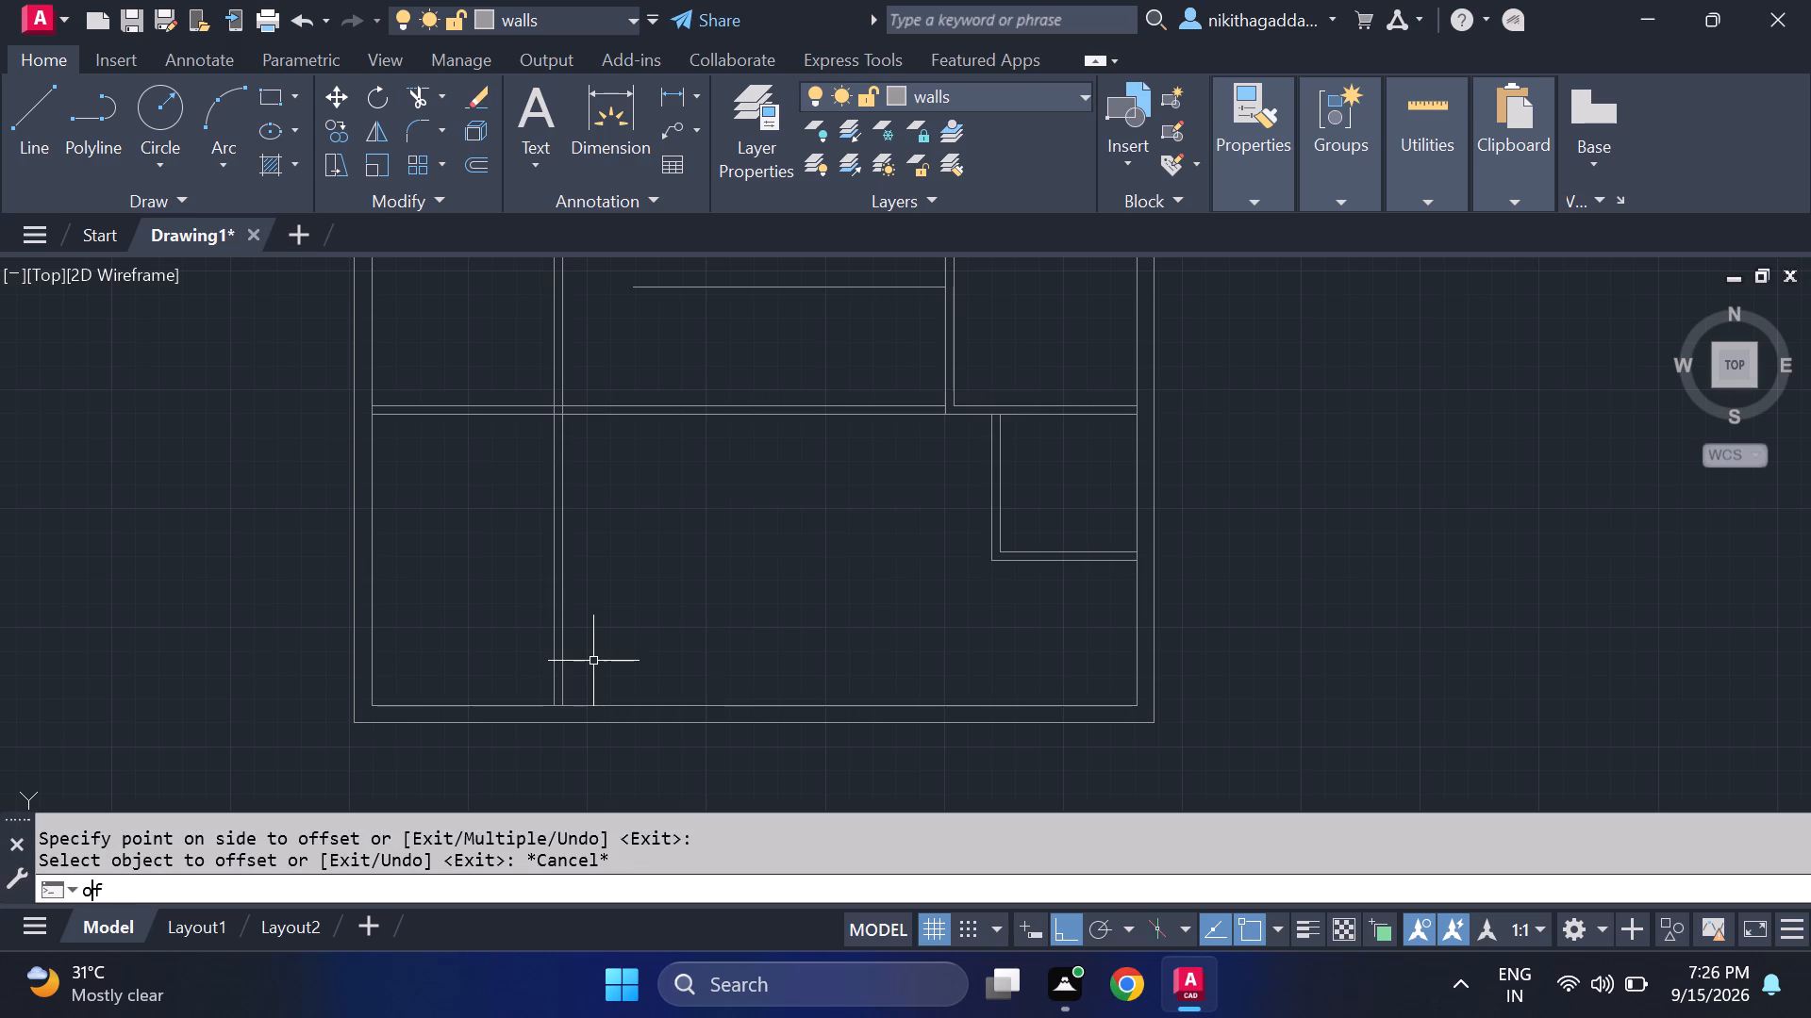
pyautogui.press('Return')
pyautogui.write("6'")
pyautogui.press('Return')
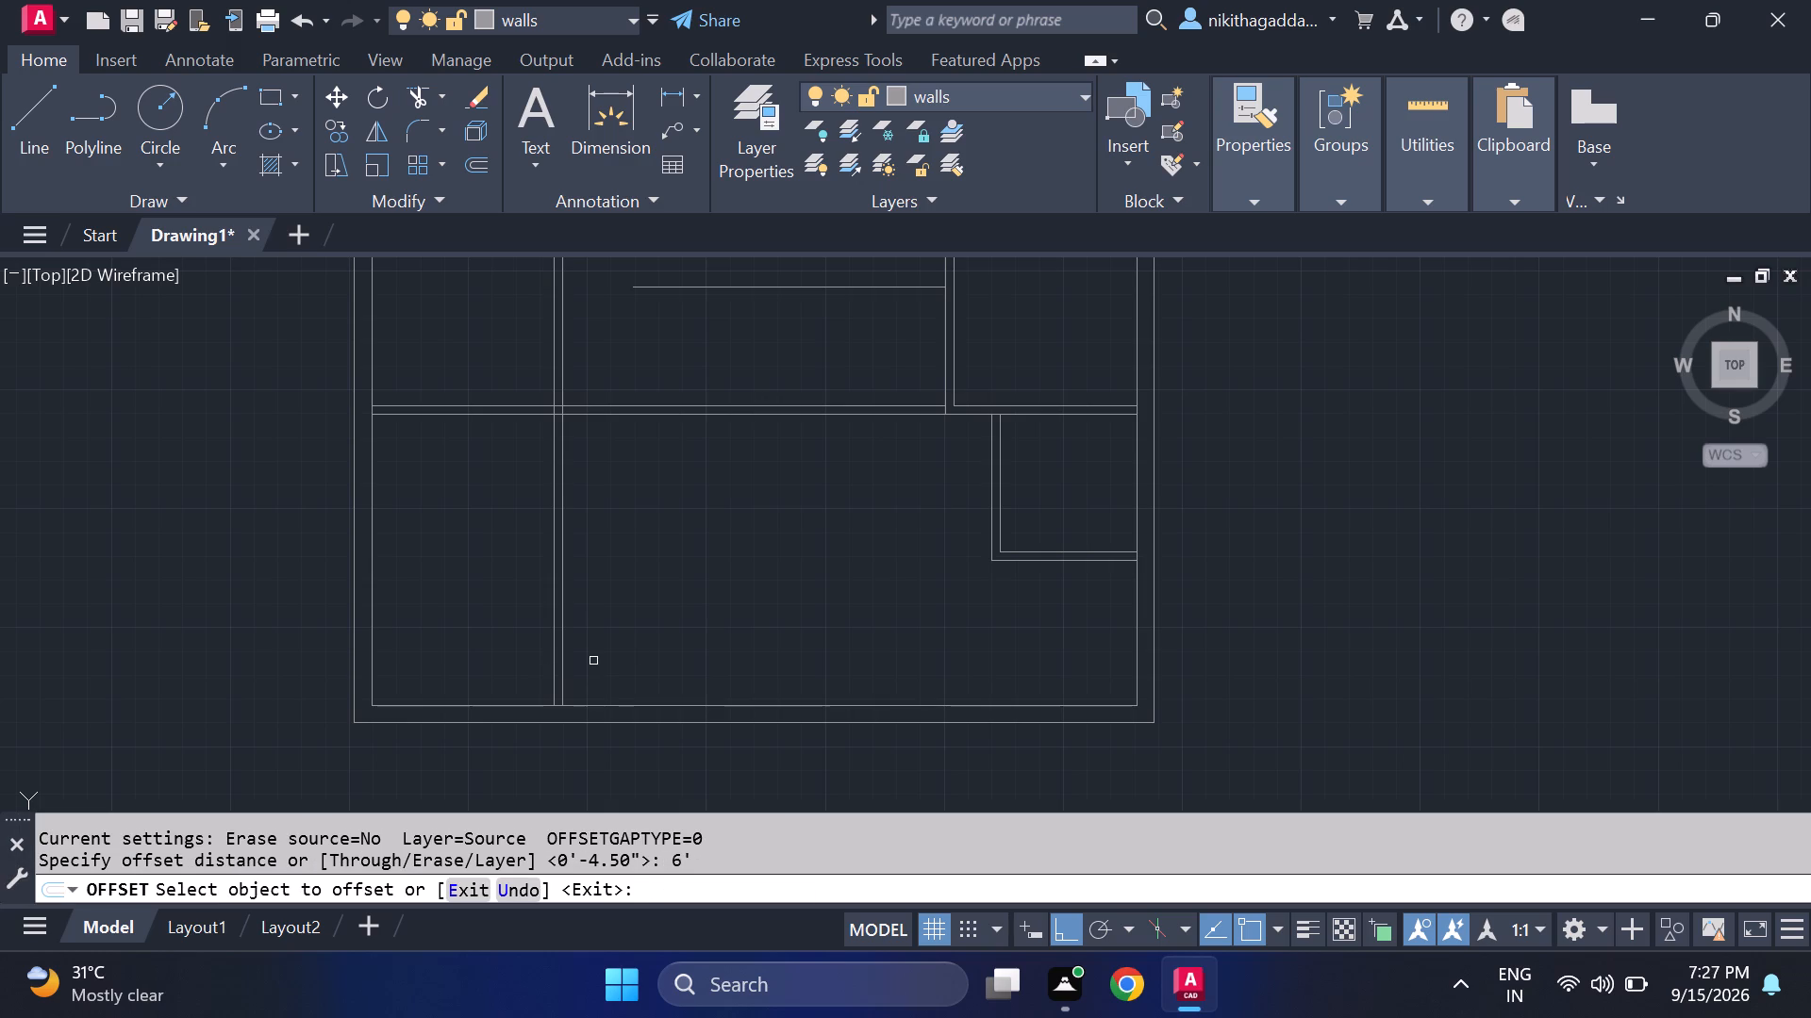
pyautogui.click(627, 704)
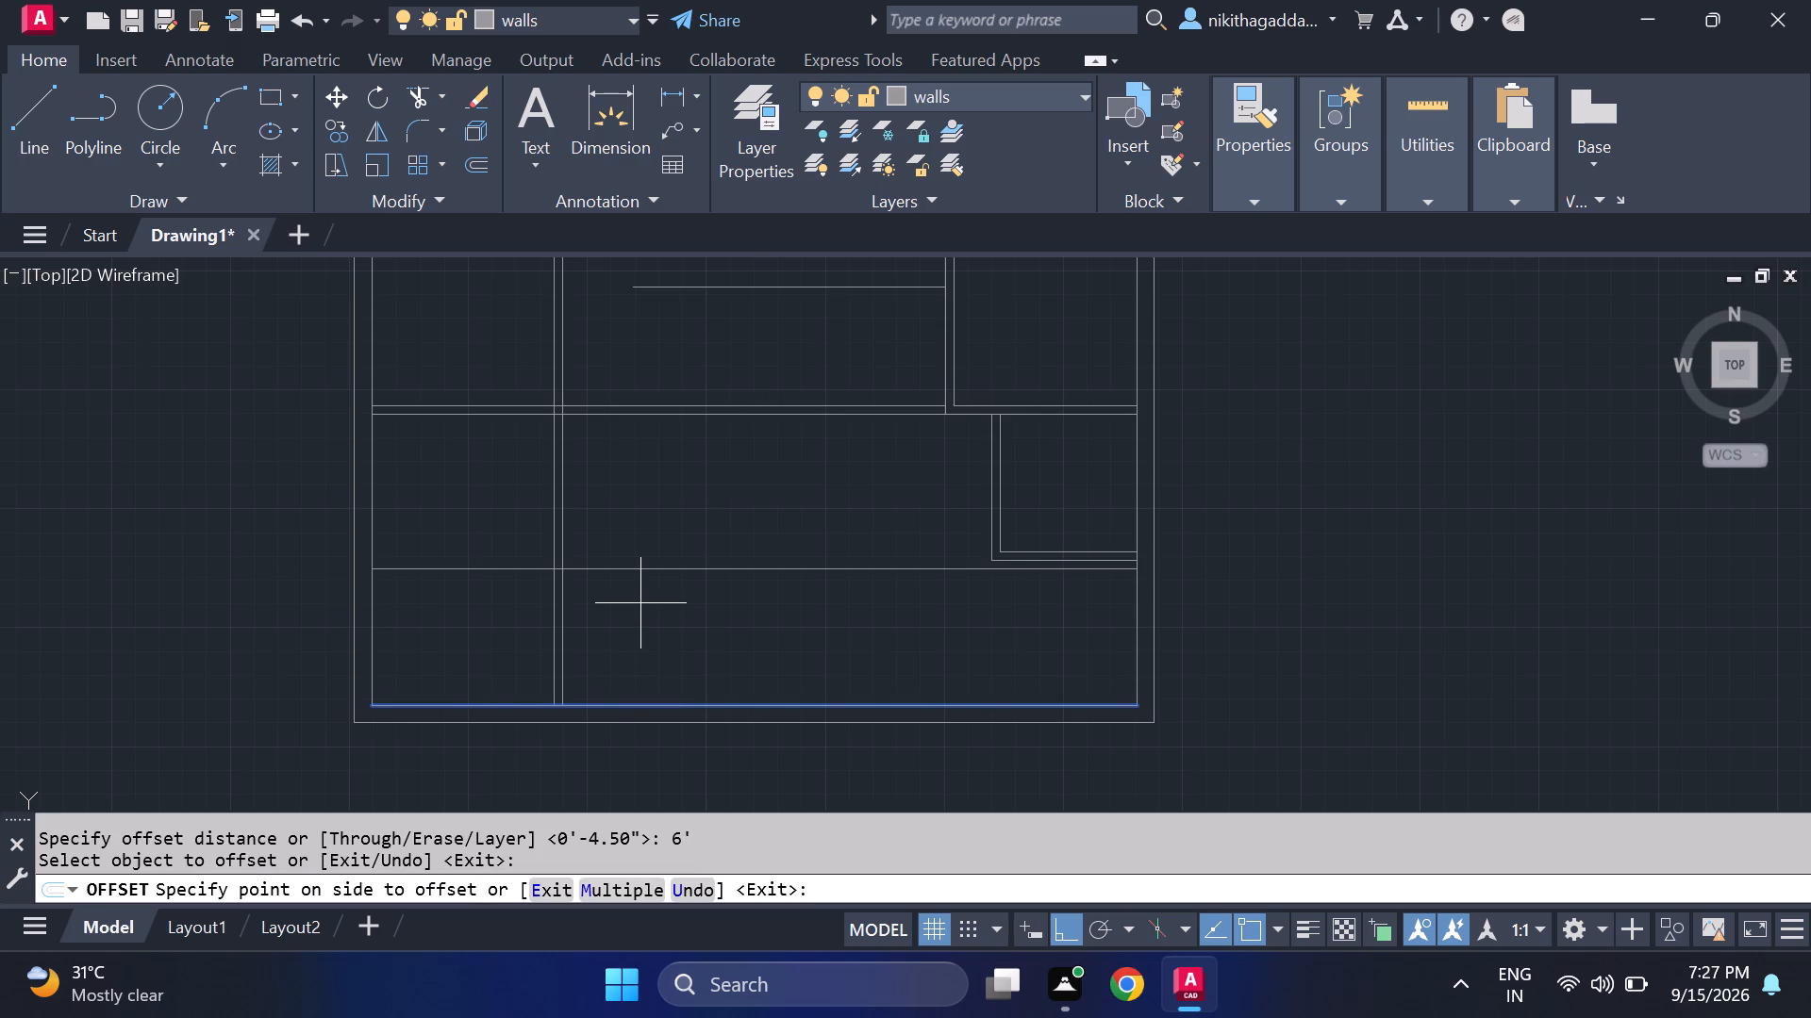
pyautogui.click(640, 603)
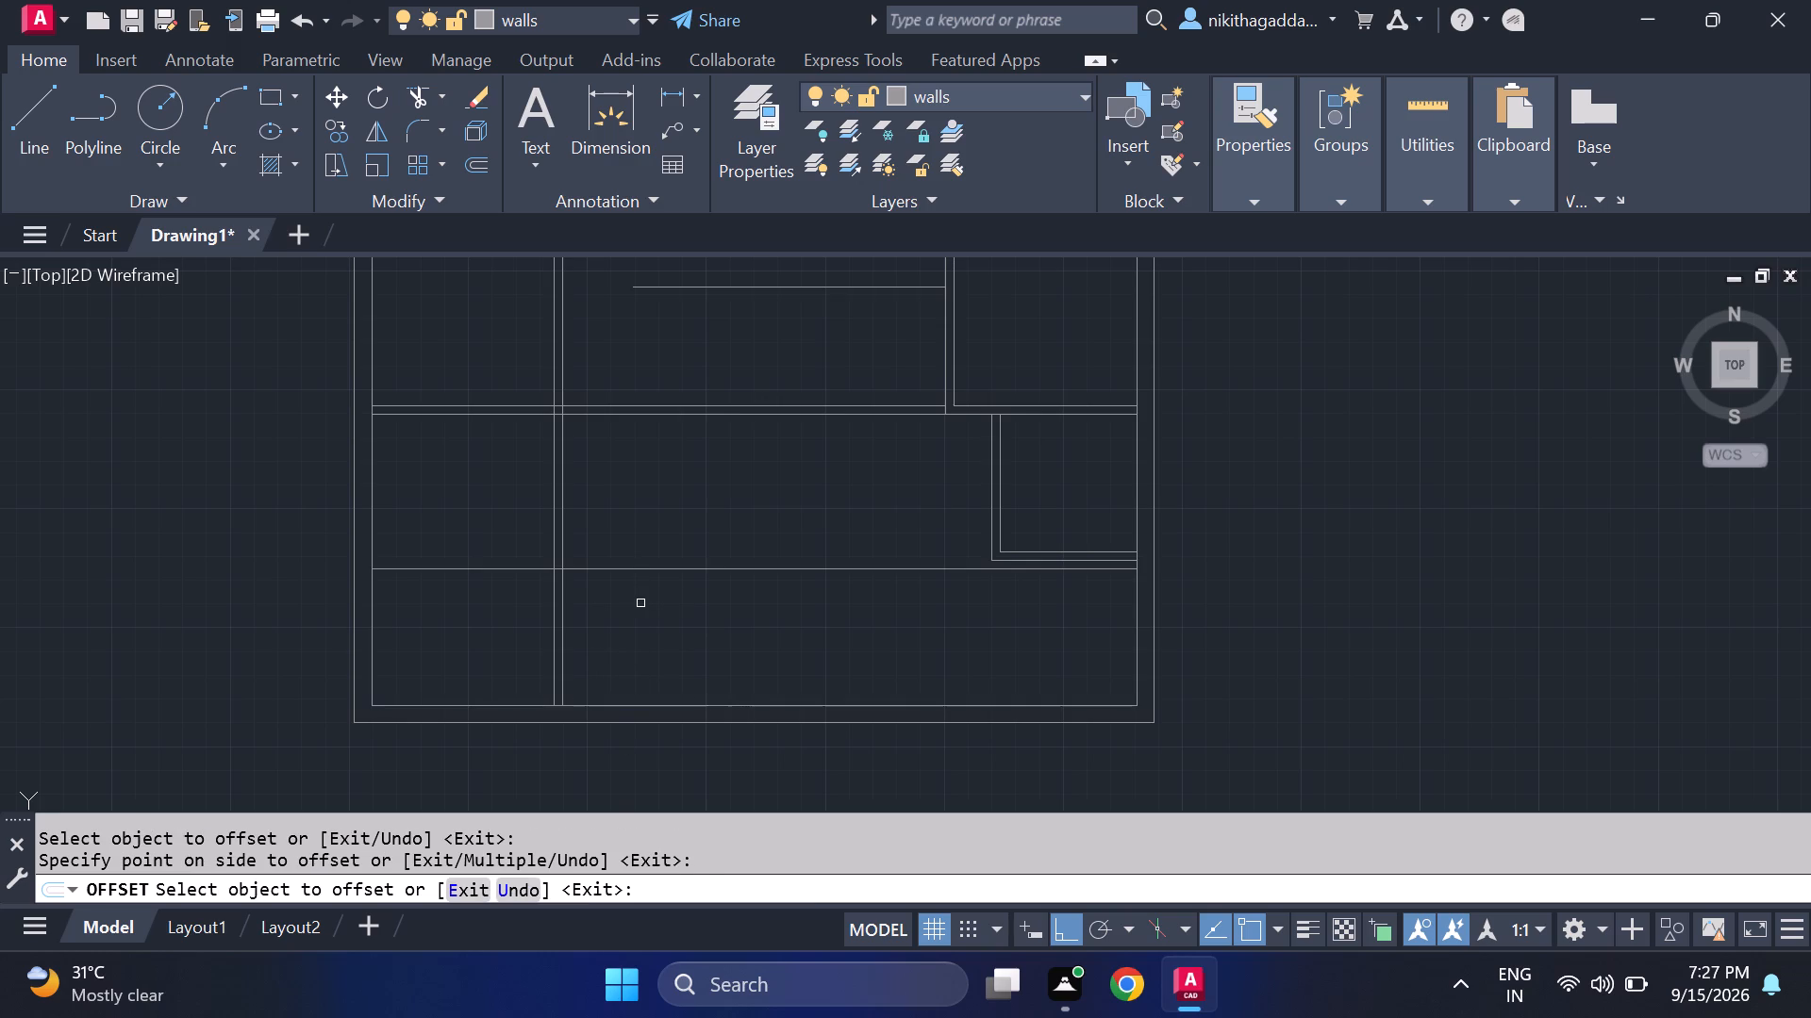
pyautogui.press('Escape')
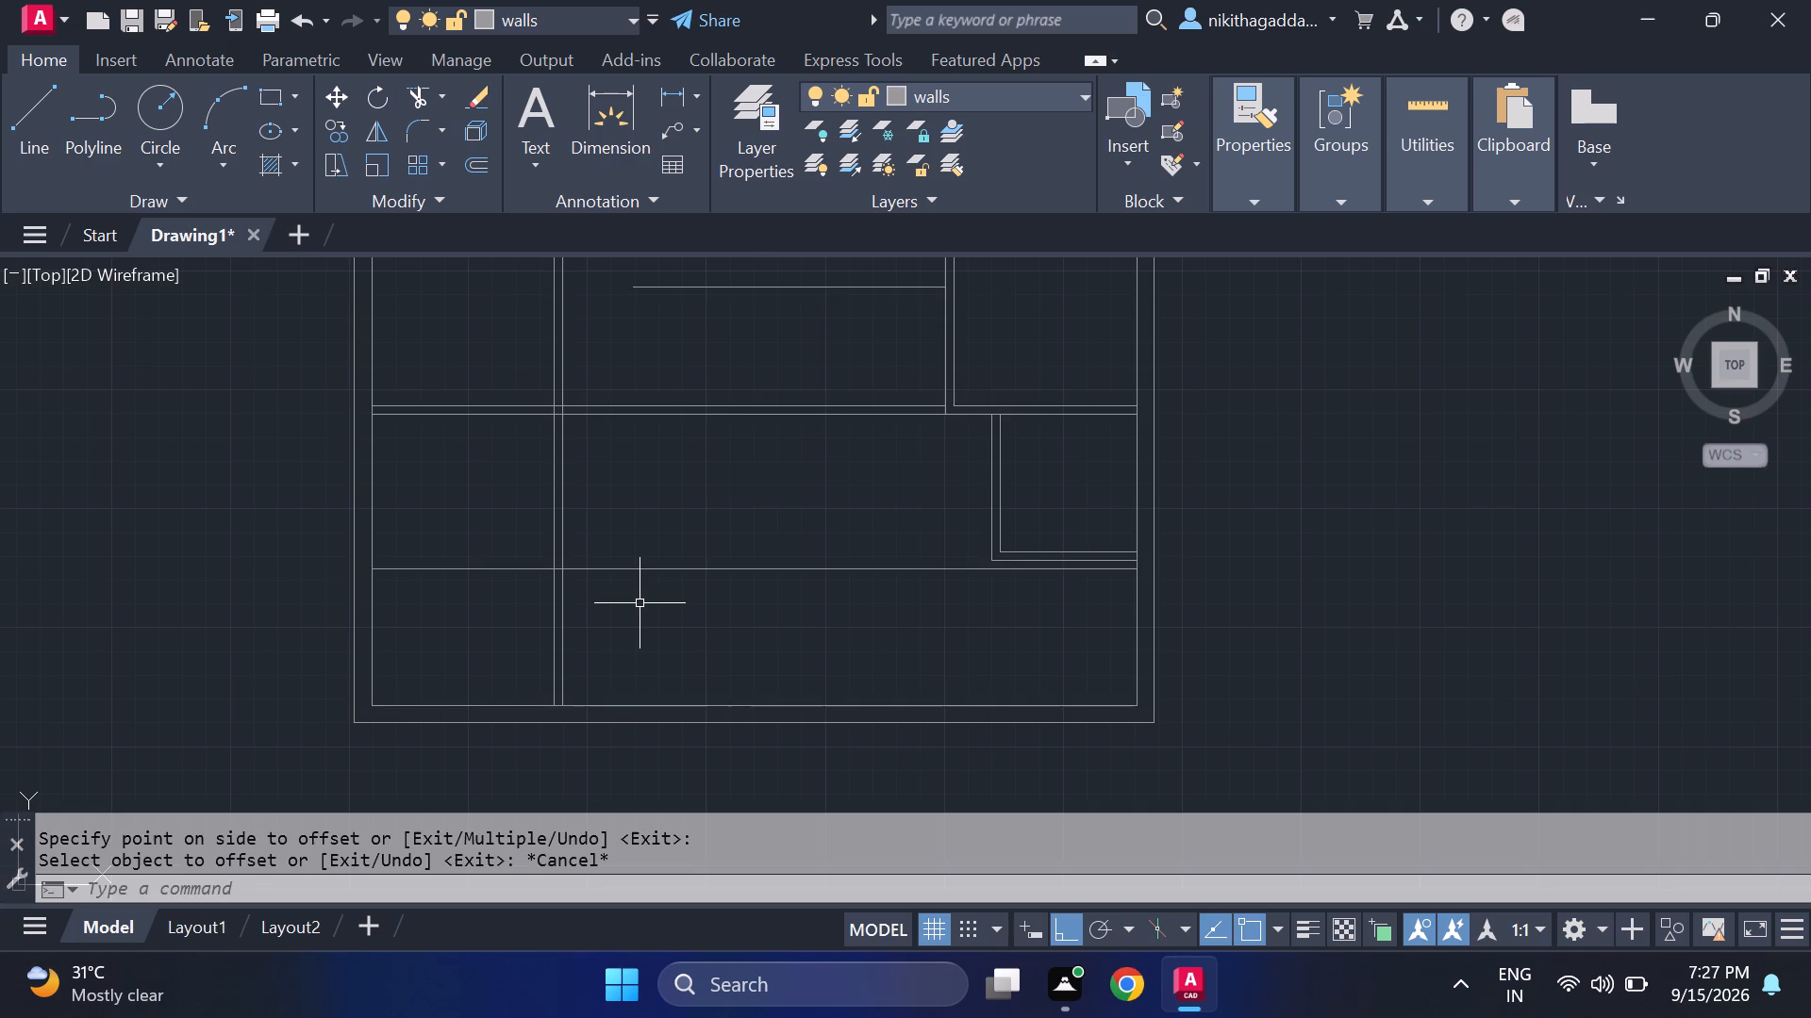
# Offset the horizontal line 6' above the south wall by 4.5" to the north to form a partition.
pyautogui.write('of')
pyautogui.press('Return')
pyautogui.write('4.5"')
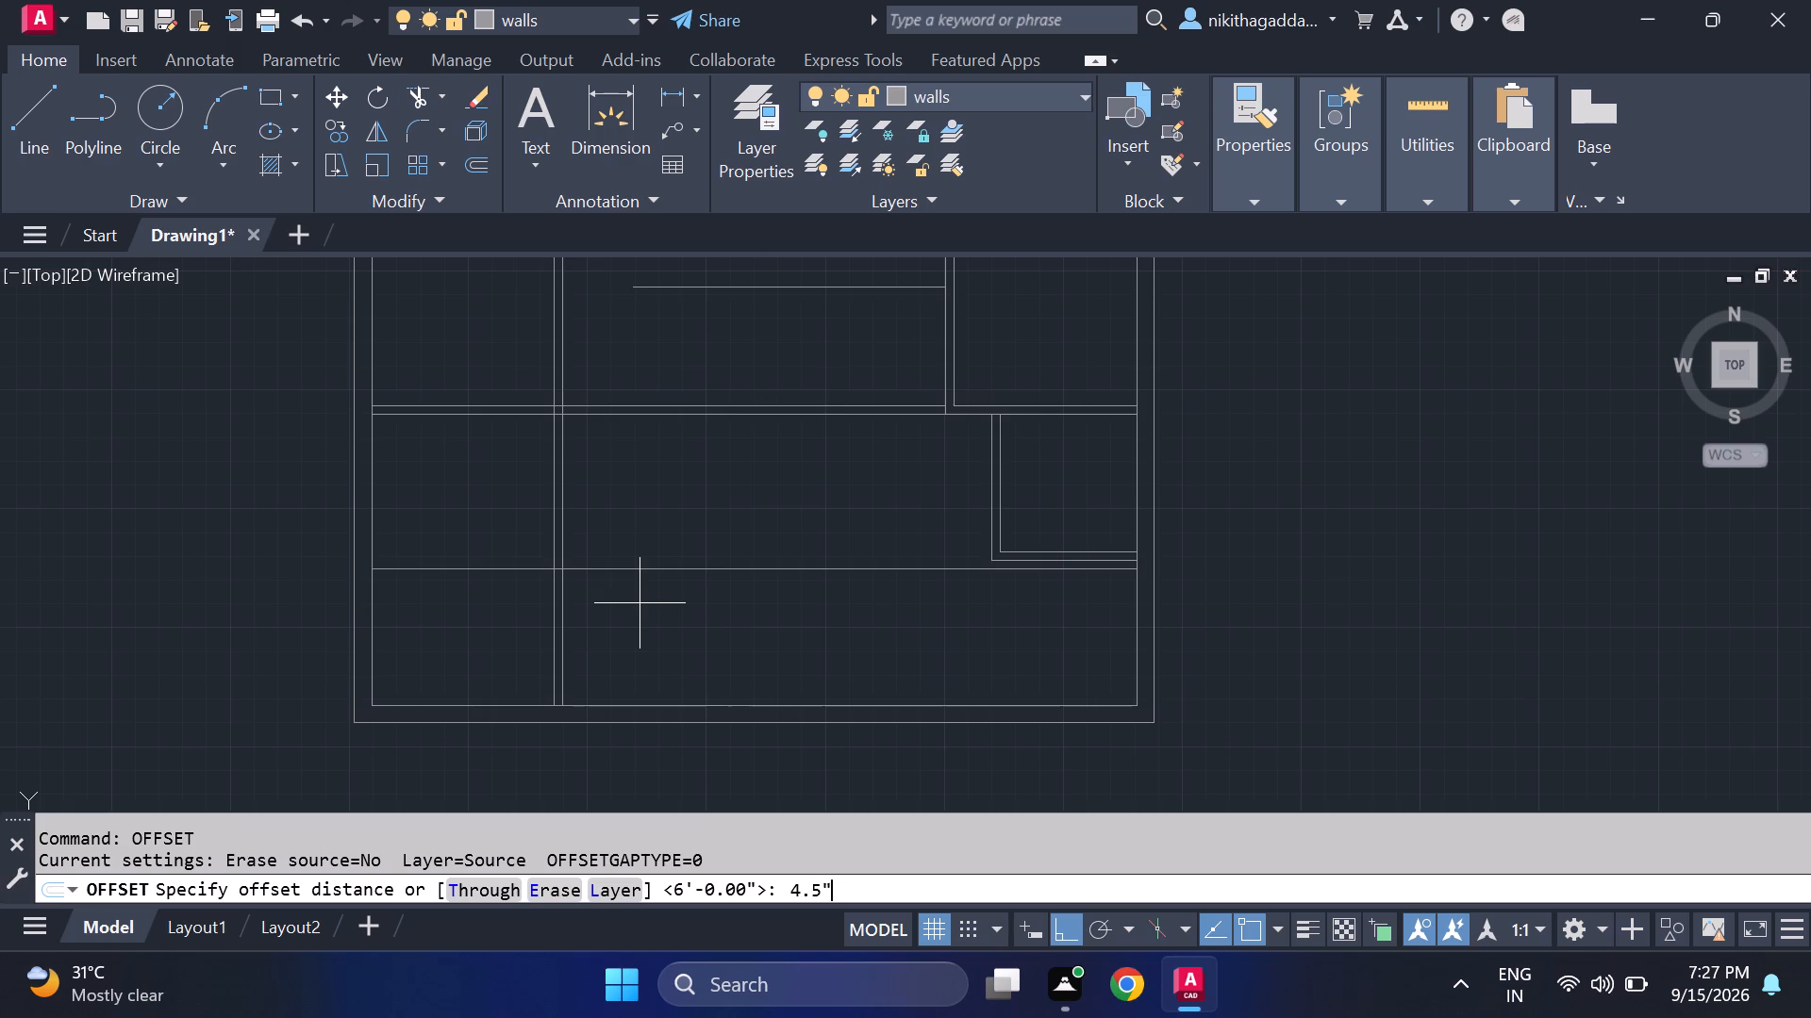
pyautogui.press('Return')
pyautogui.click(646, 569)
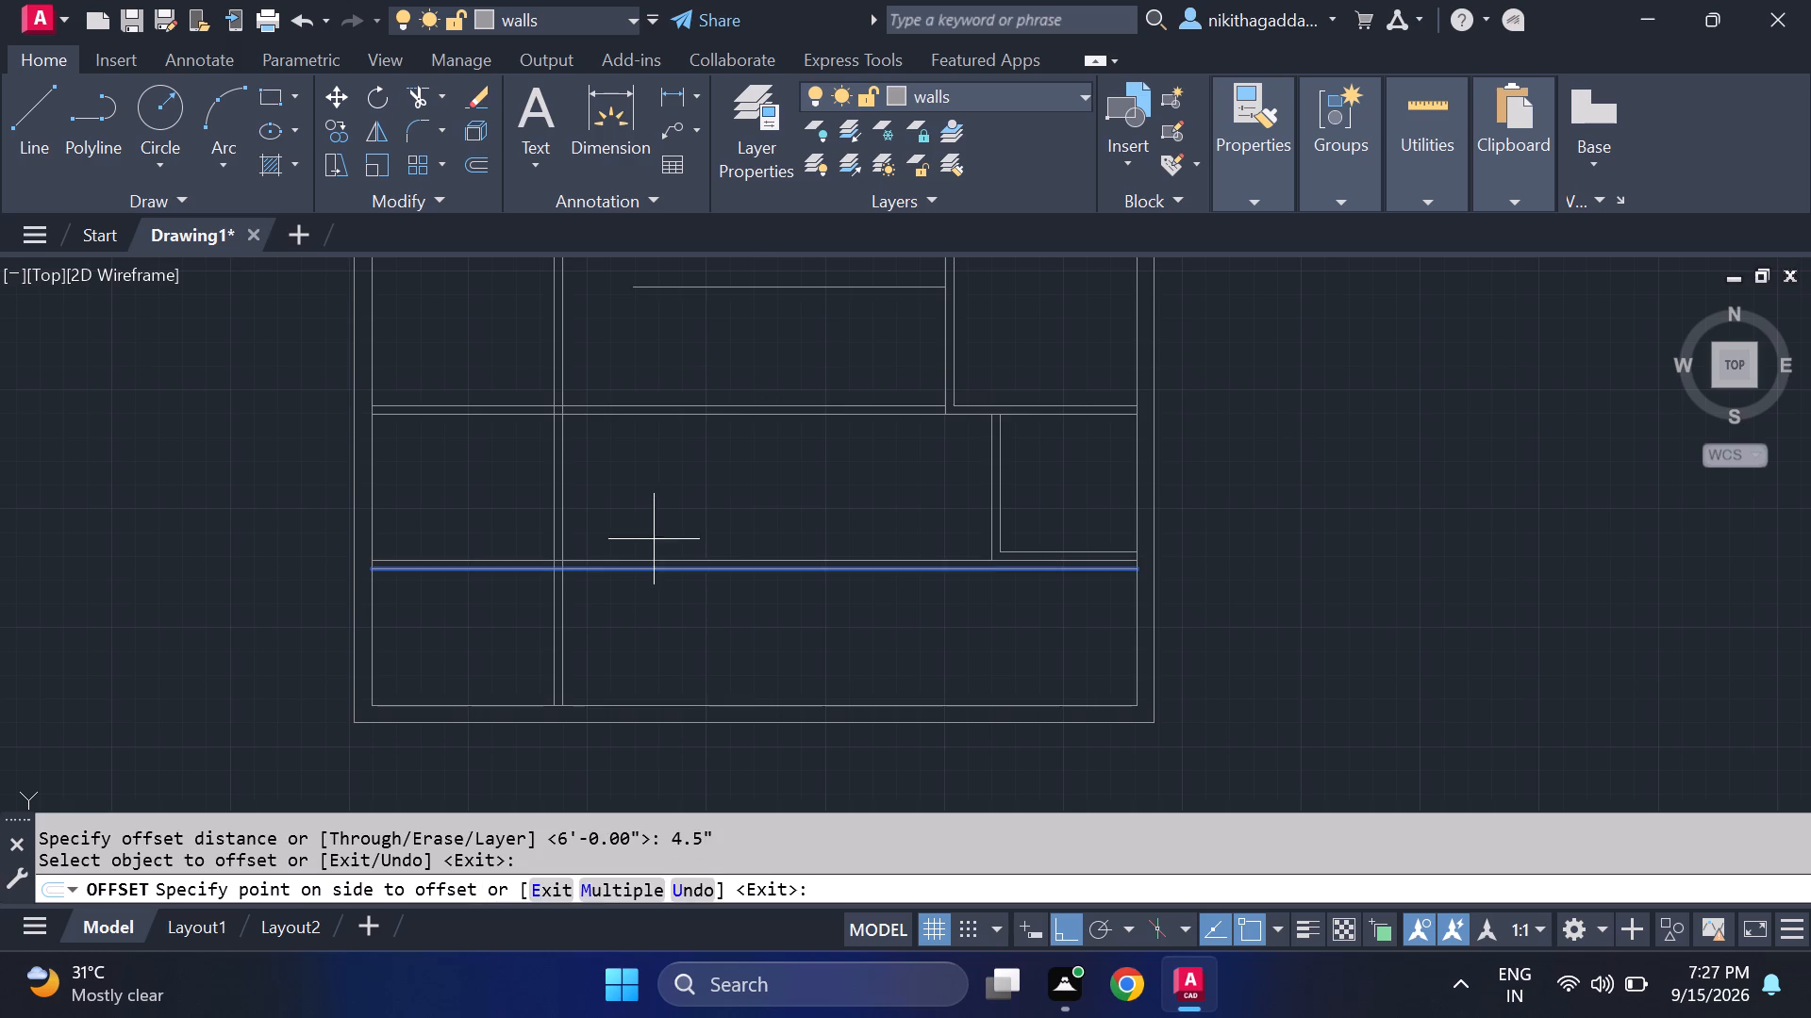
pyautogui.click(655, 535)
pyautogui.press('Escape')
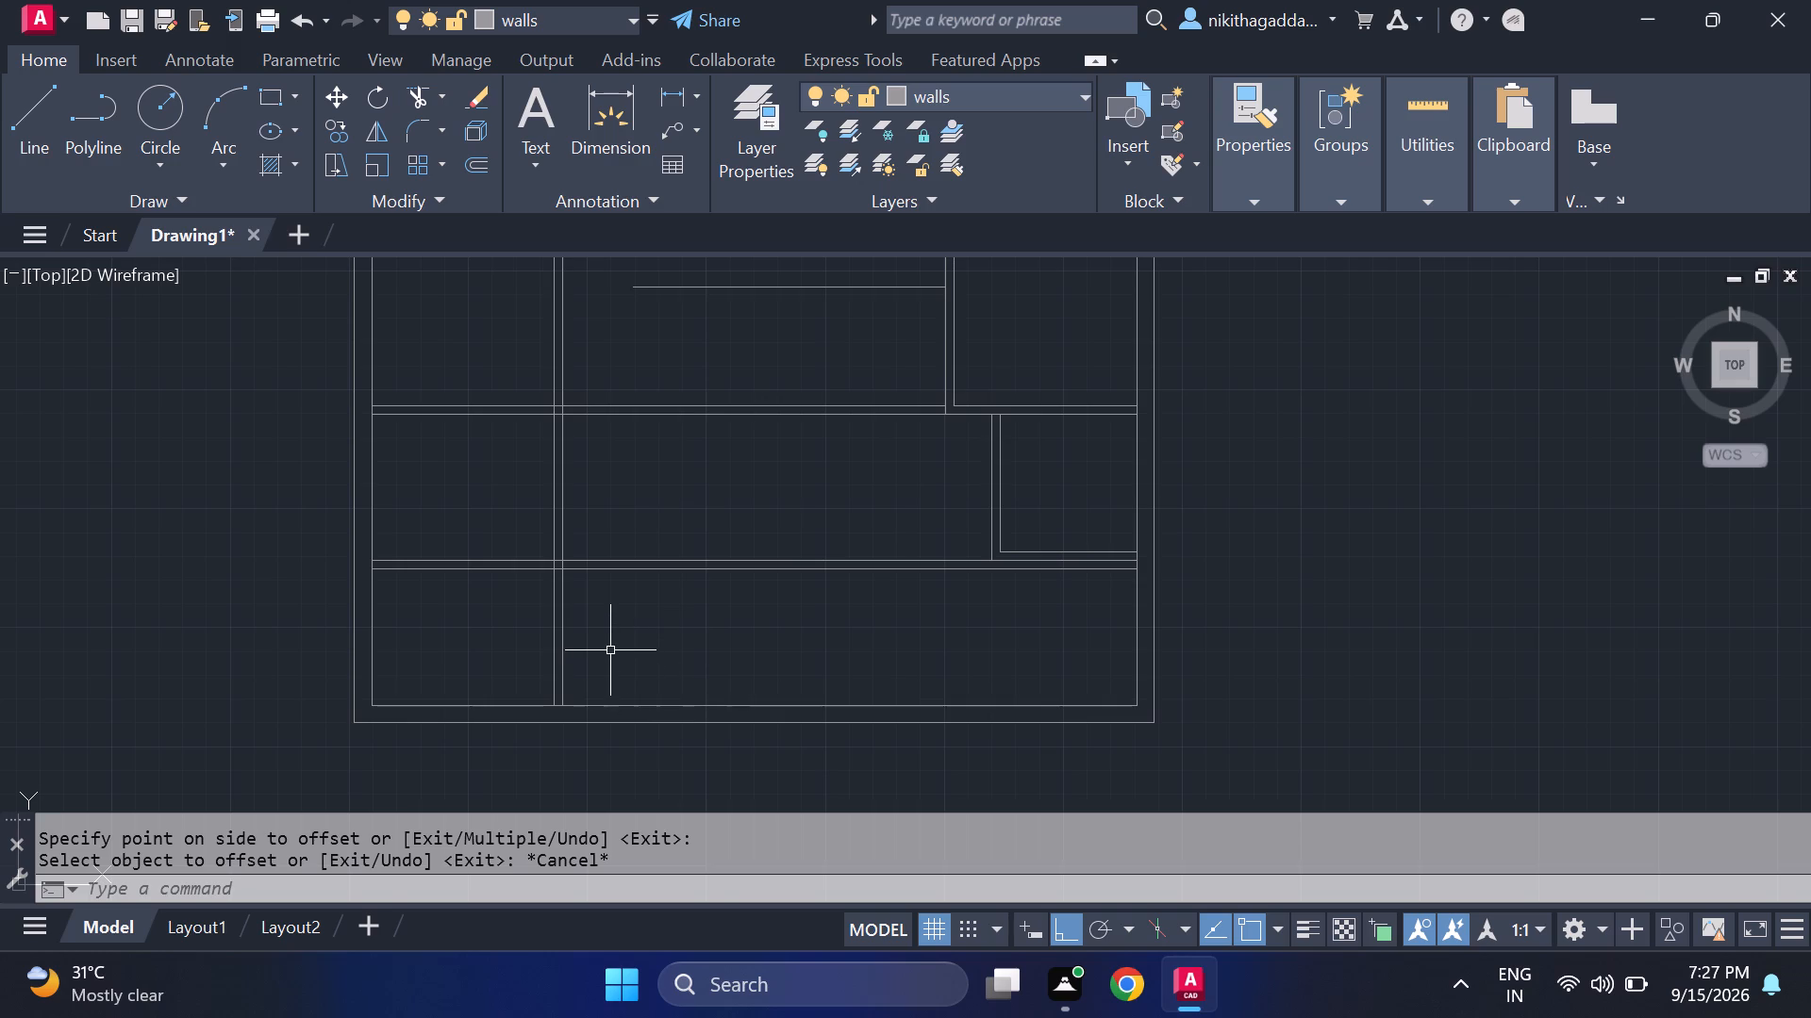
# Offset the east line of the full-height vertical partition near the west wall 6' to the east.
pyautogui.scroll(2, 599, 640)
pyautogui.scroll(-3, 599, 640)
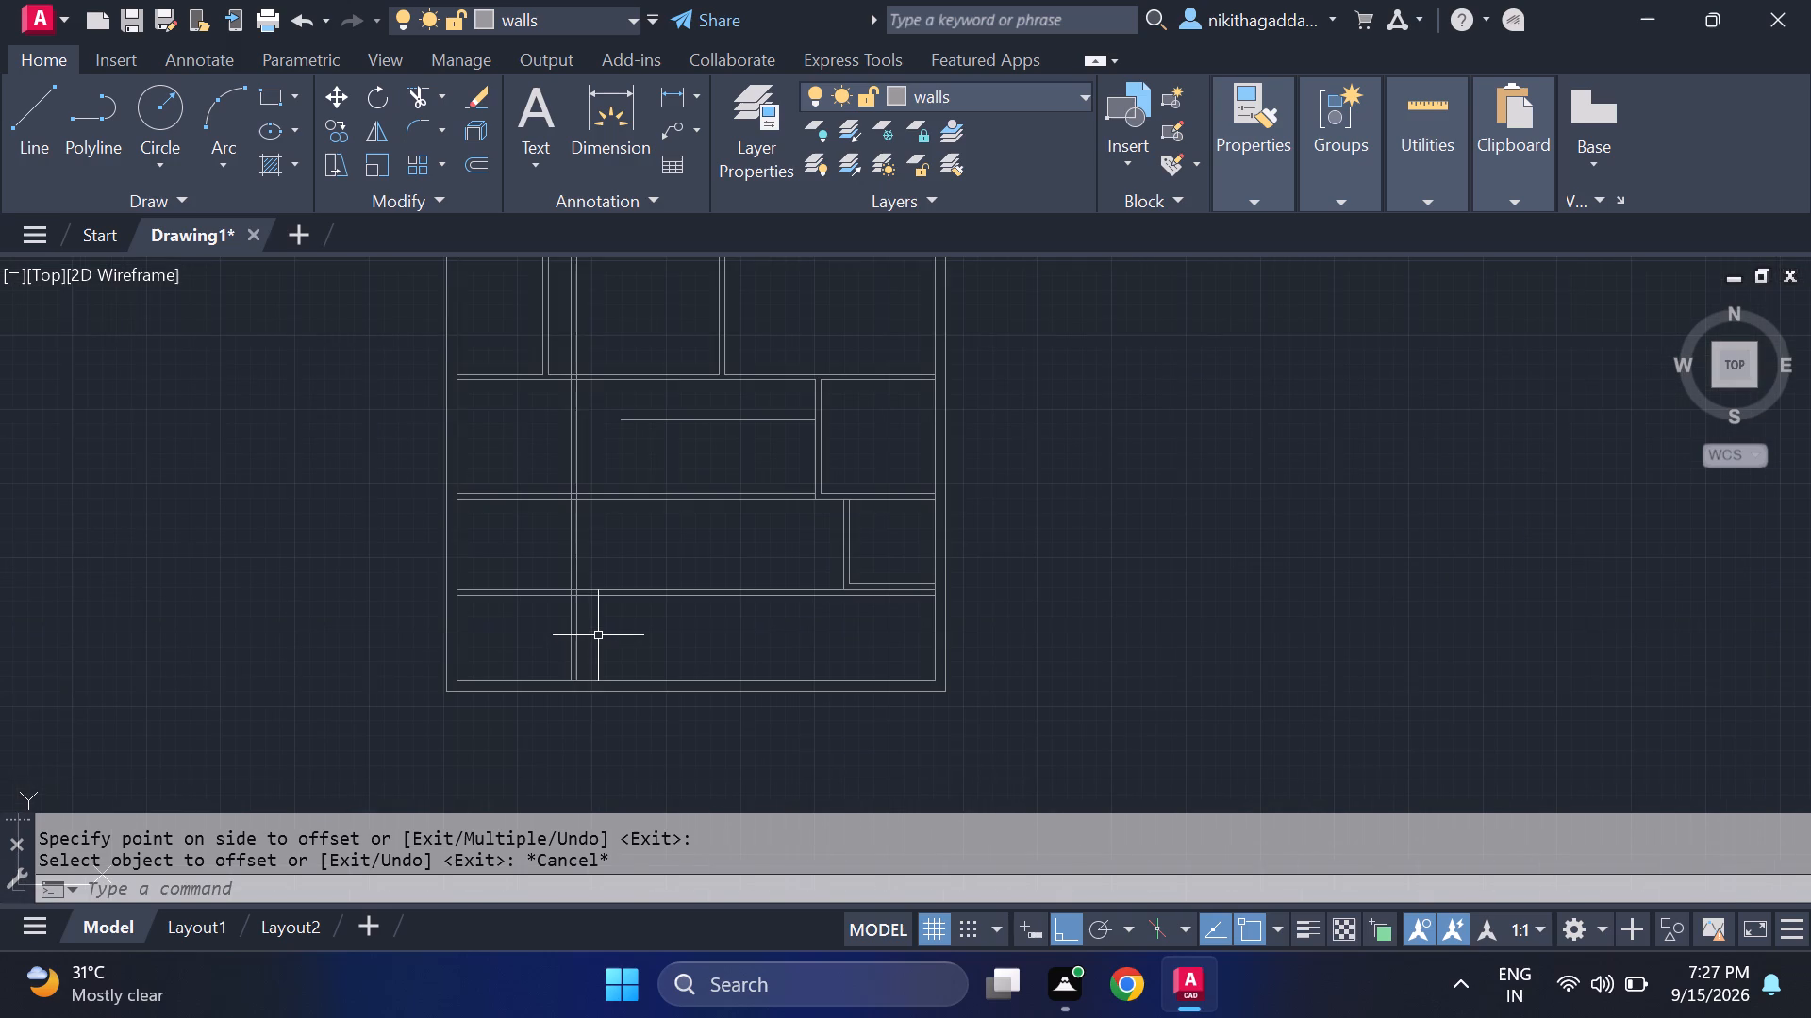
pyautogui.moveTo(597, 634); pyautogui.dragTo(473, 638, button='middle')
pyautogui.scroll(2, 473, 639)
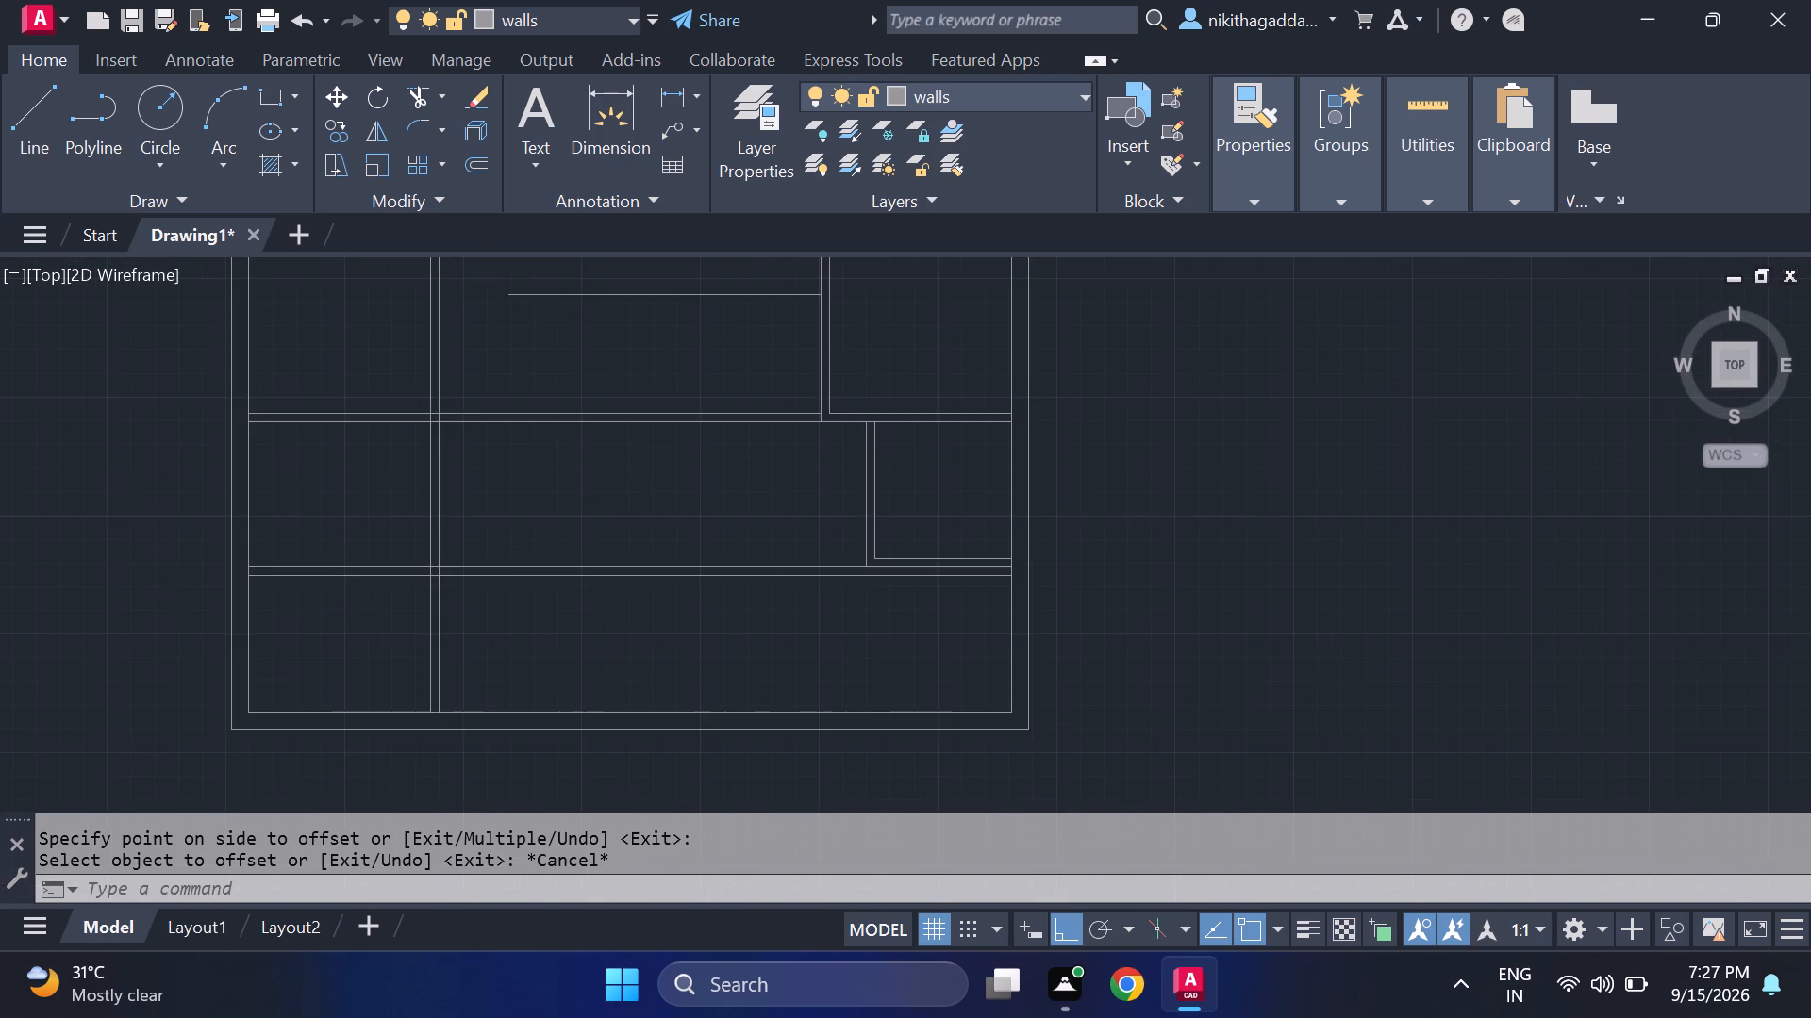
pyautogui.write('of')
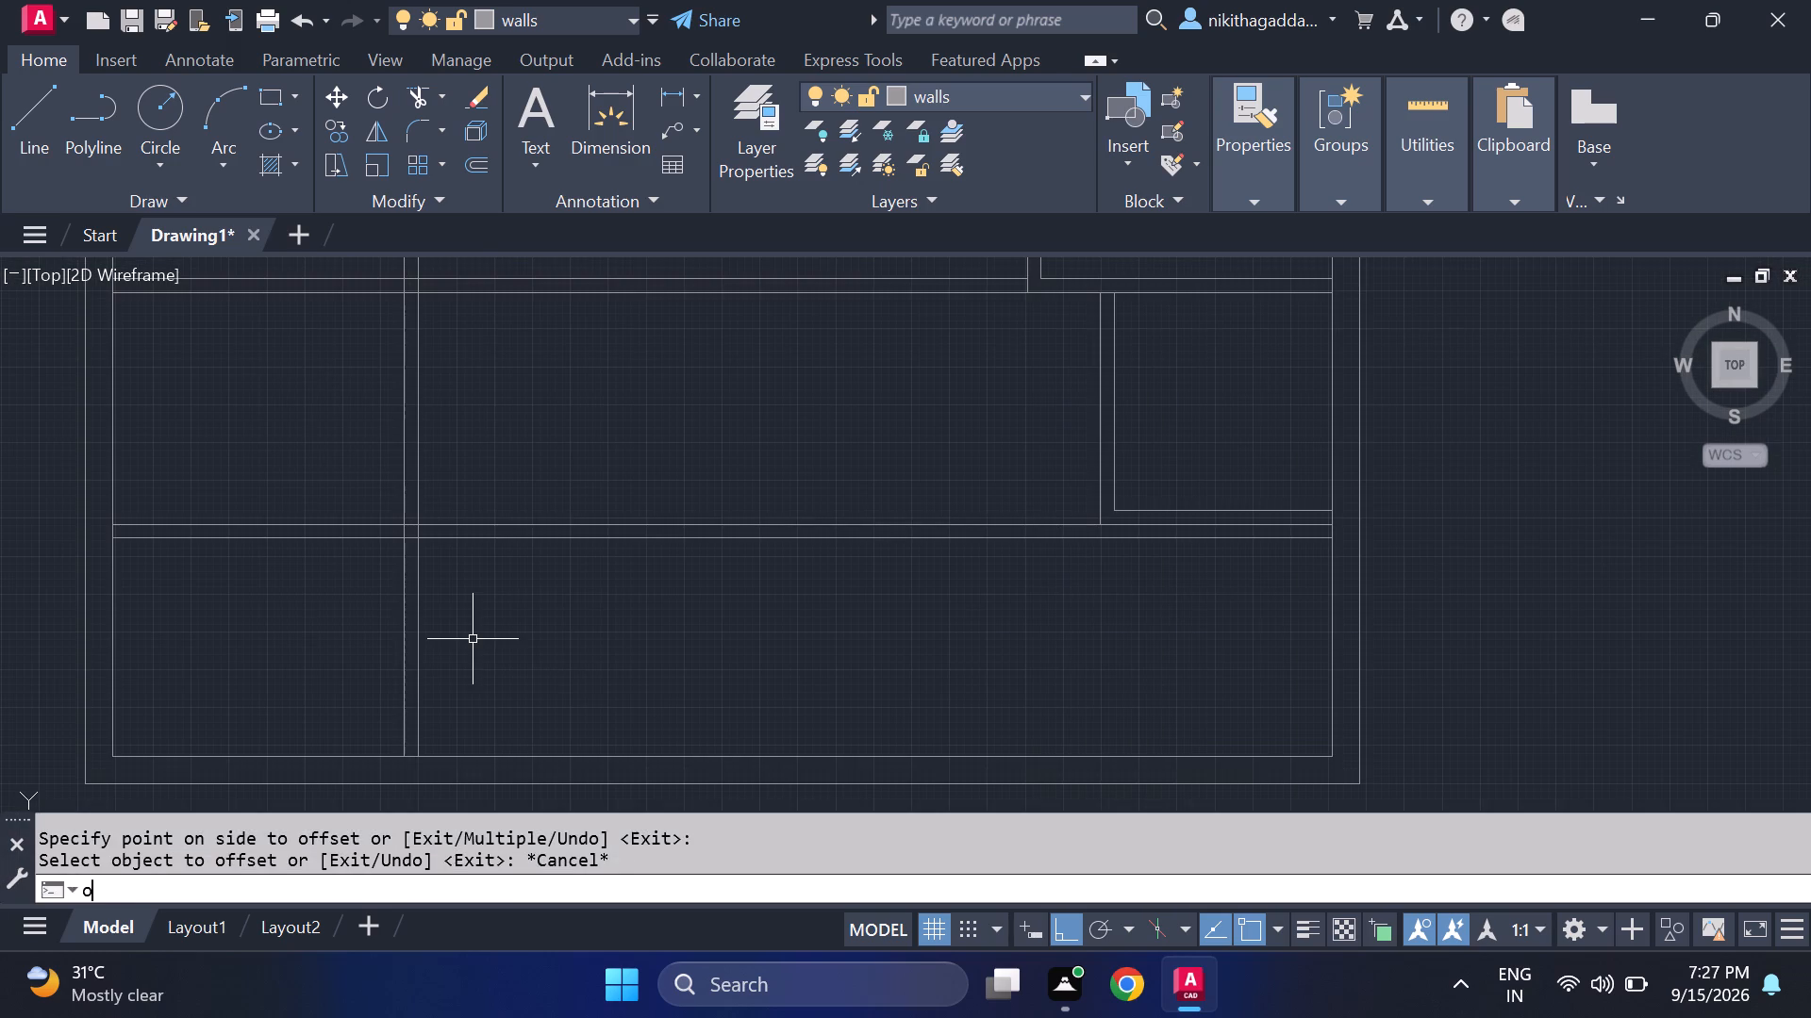
pyautogui.press('Return')
pyautogui.write("6'")
pyautogui.press('Return')
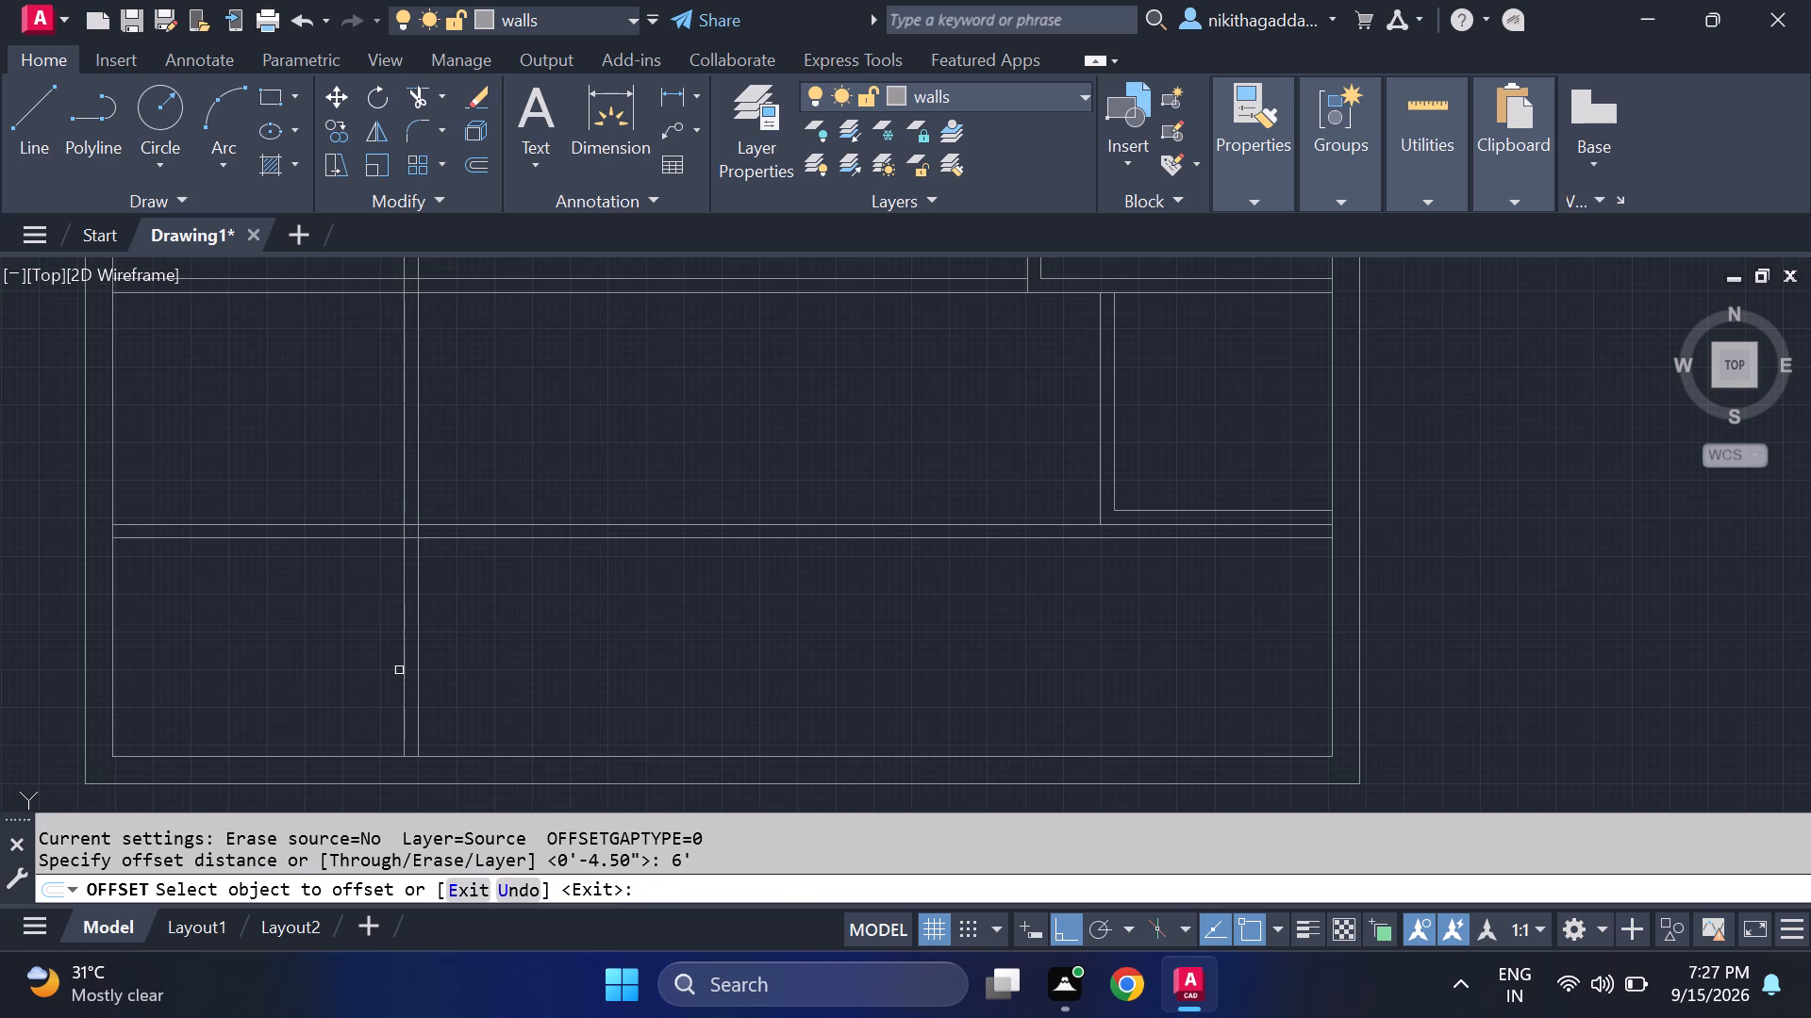
pyautogui.click(418, 657)
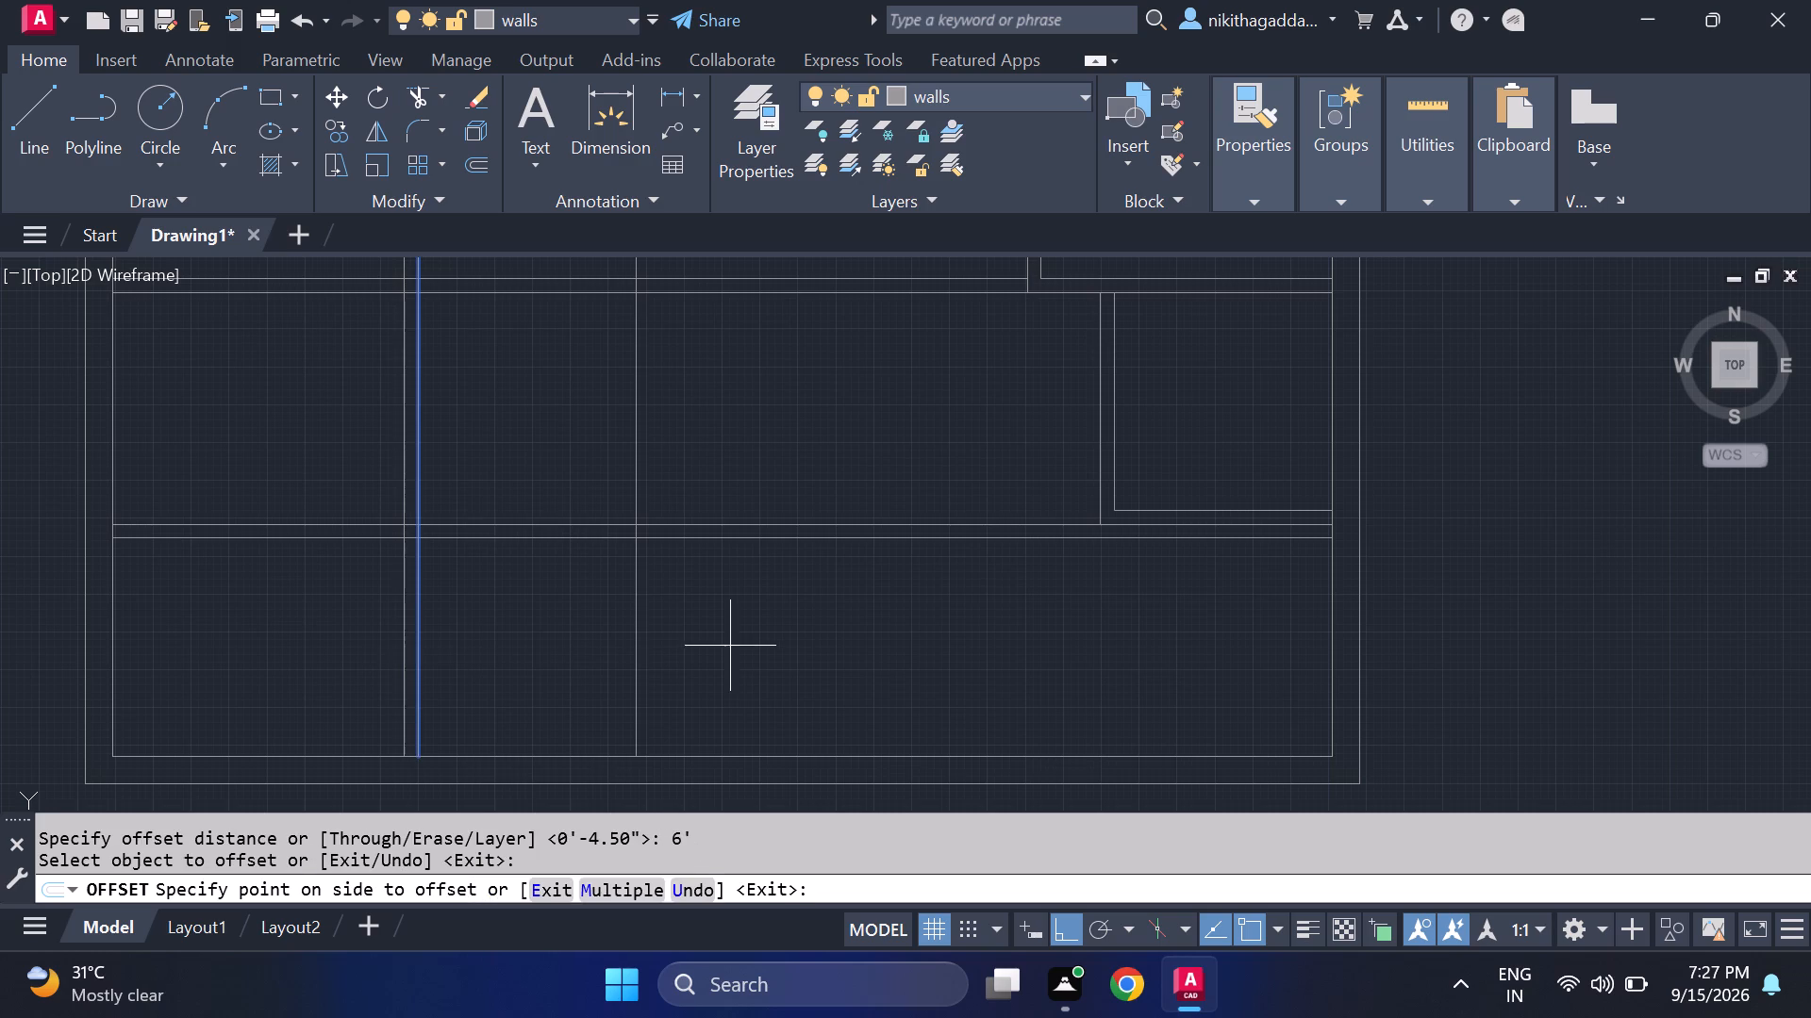
pyautogui.click(730, 646)
pyautogui.press('Escape')
# Offset the new full-height vertical line 4.5" to the east to form a second vertical partition.
pyautogui.write('of')
pyautogui.press('Return')
pyautogui.write('4.5"')
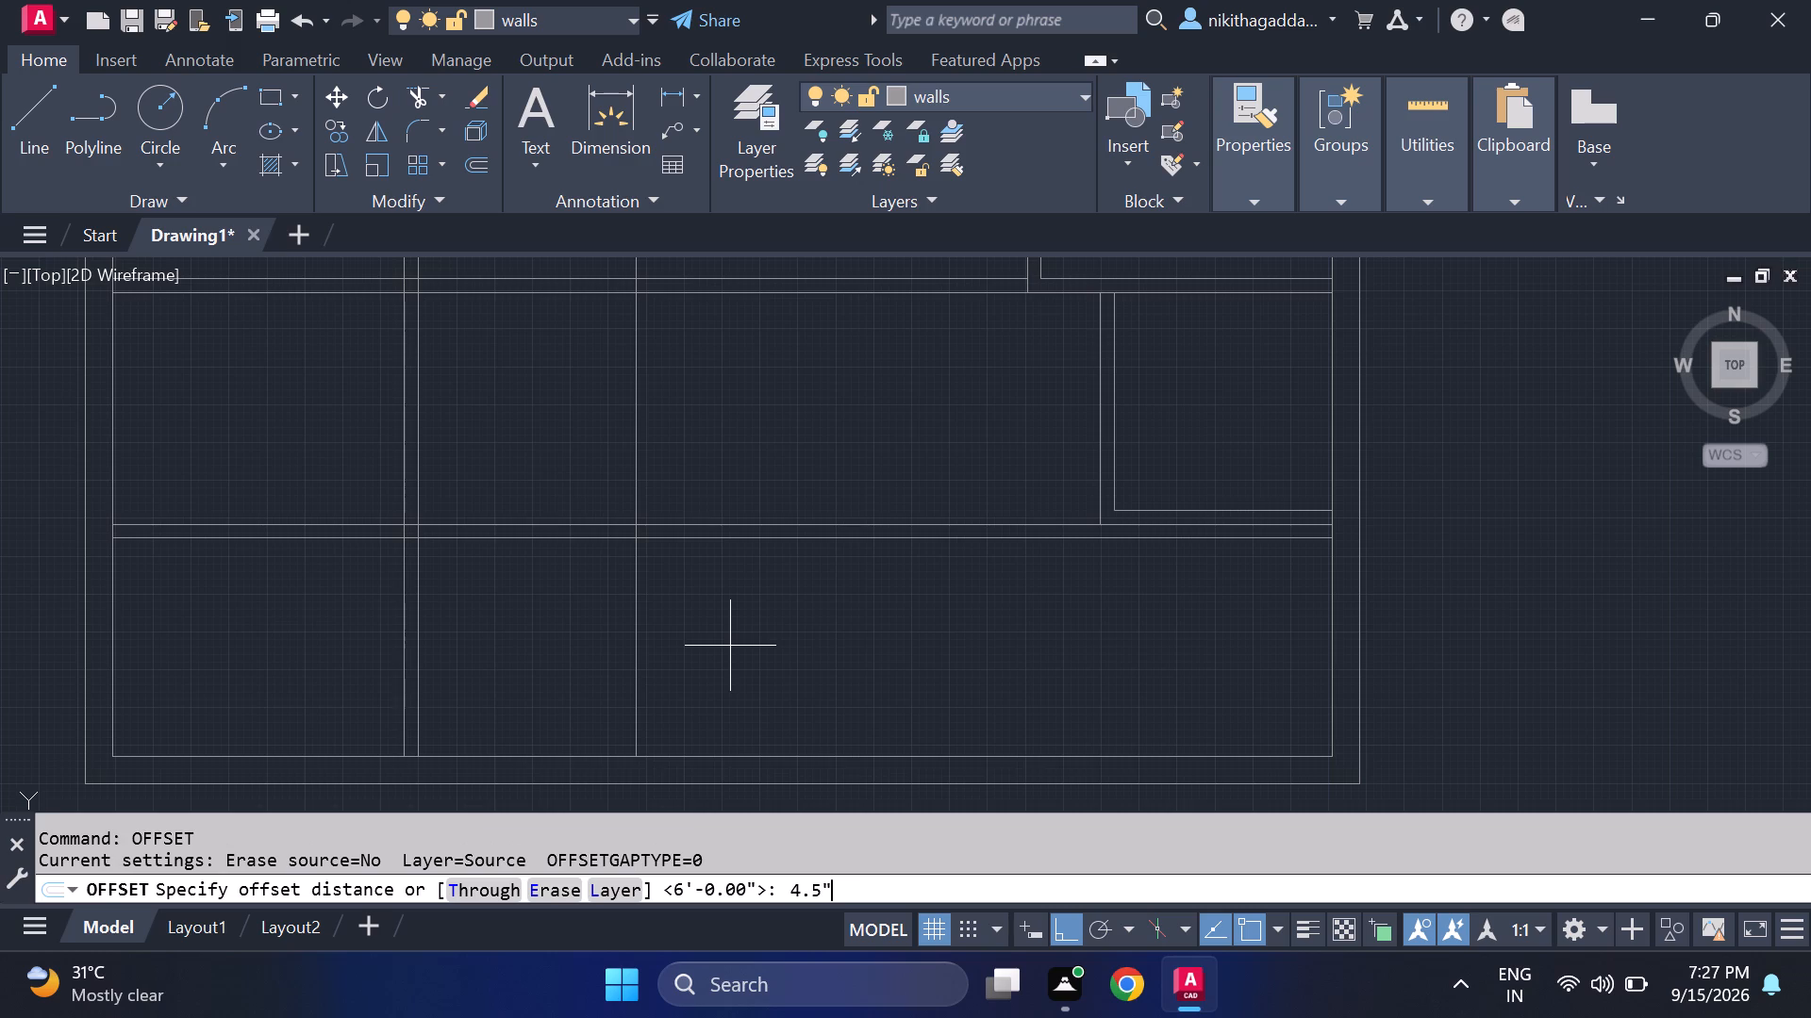
pyautogui.press('Return')
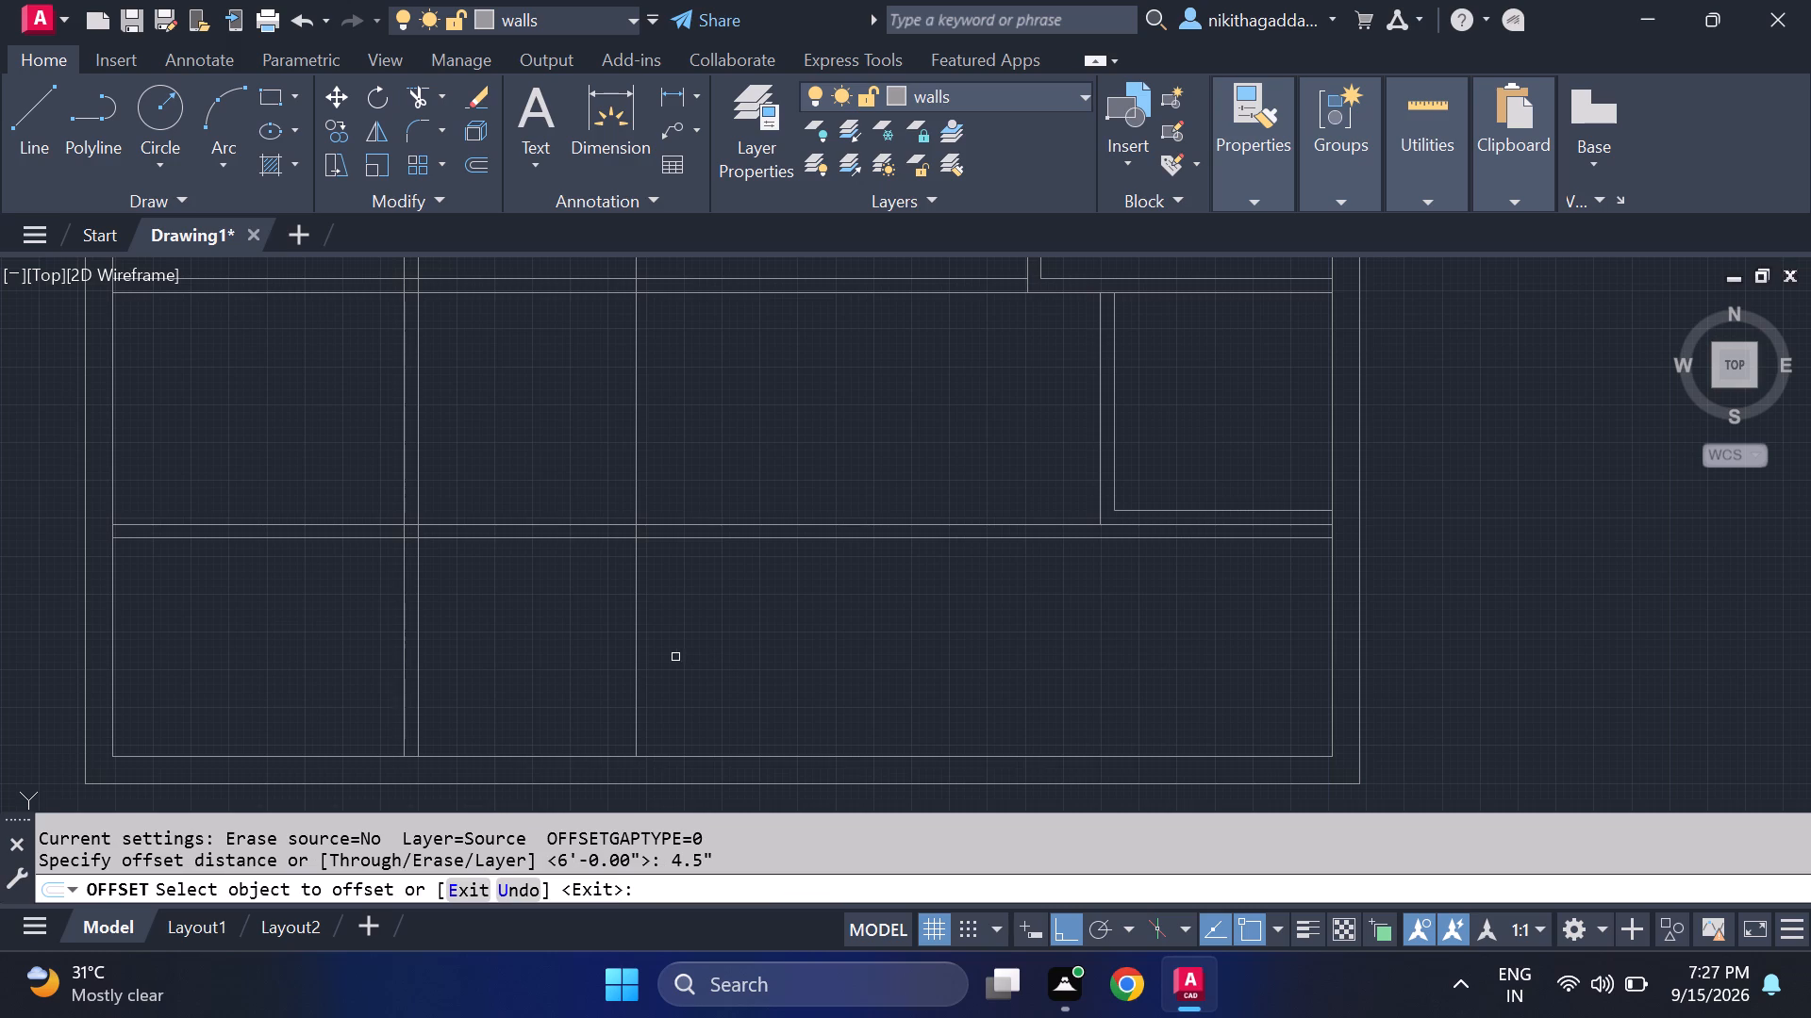
pyautogui.click(637, 696)
pyautogui.click(709, 679)
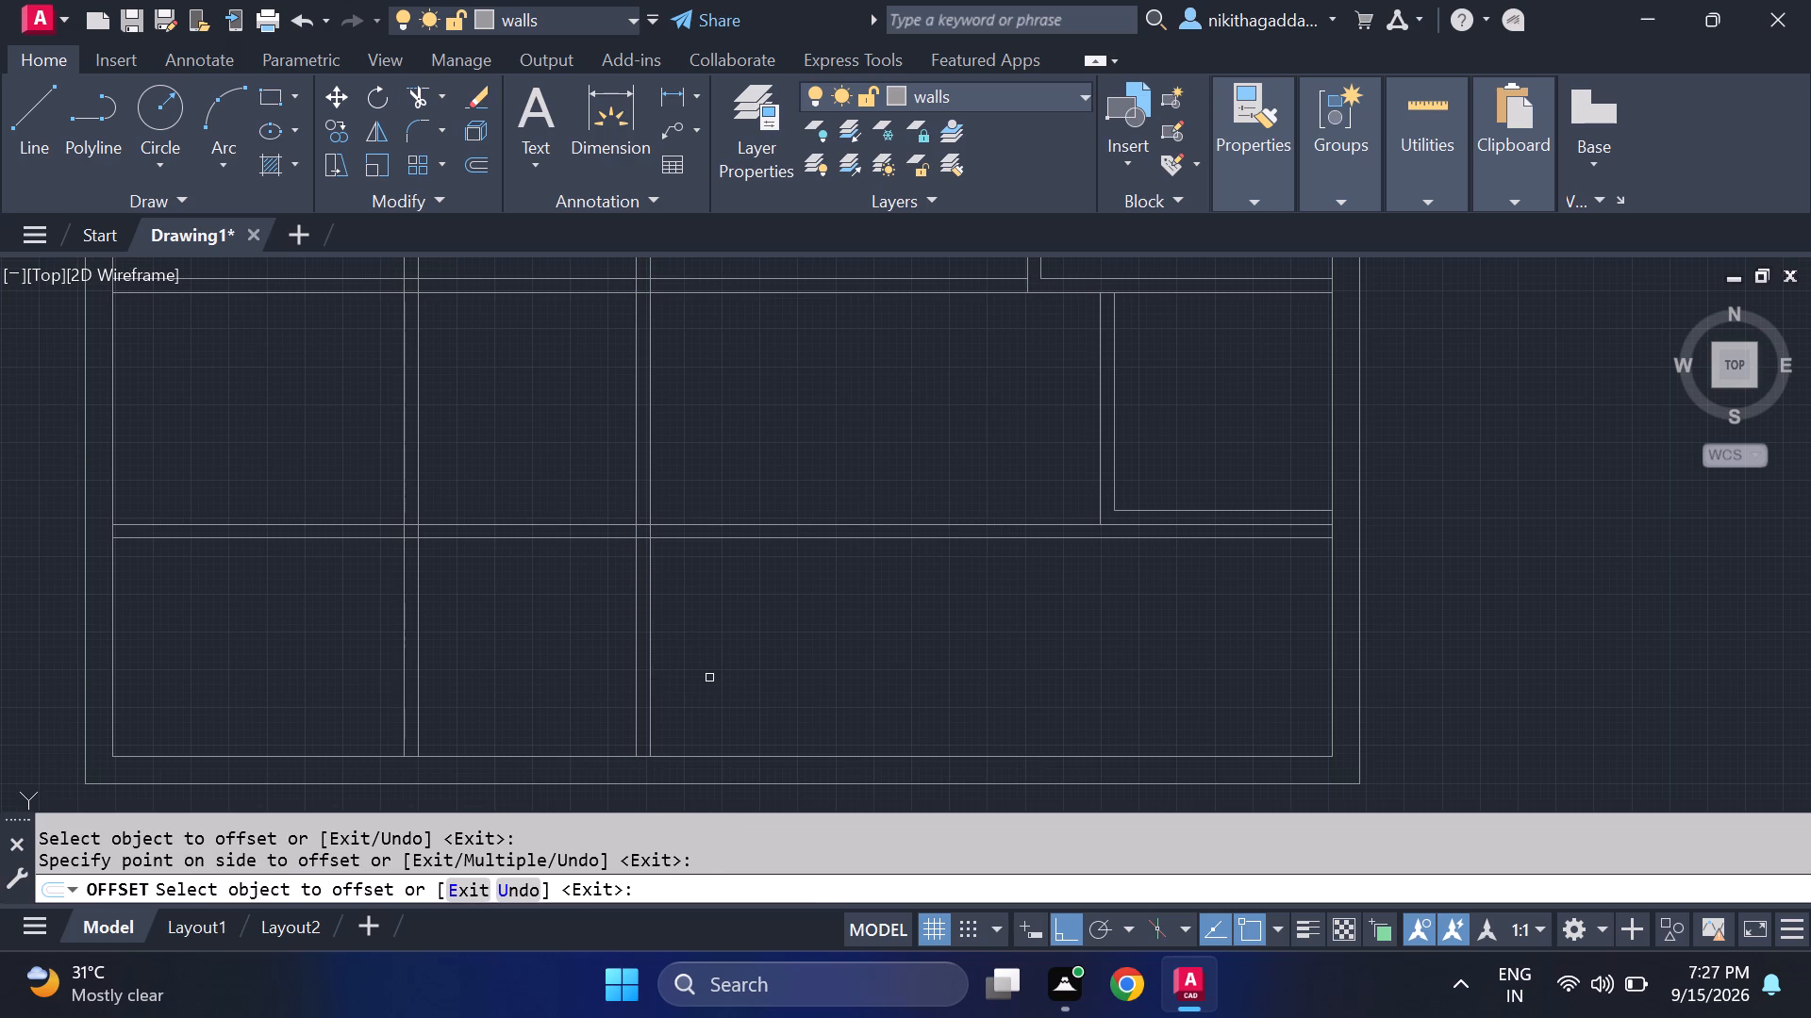
pyautogui.press('Escape')
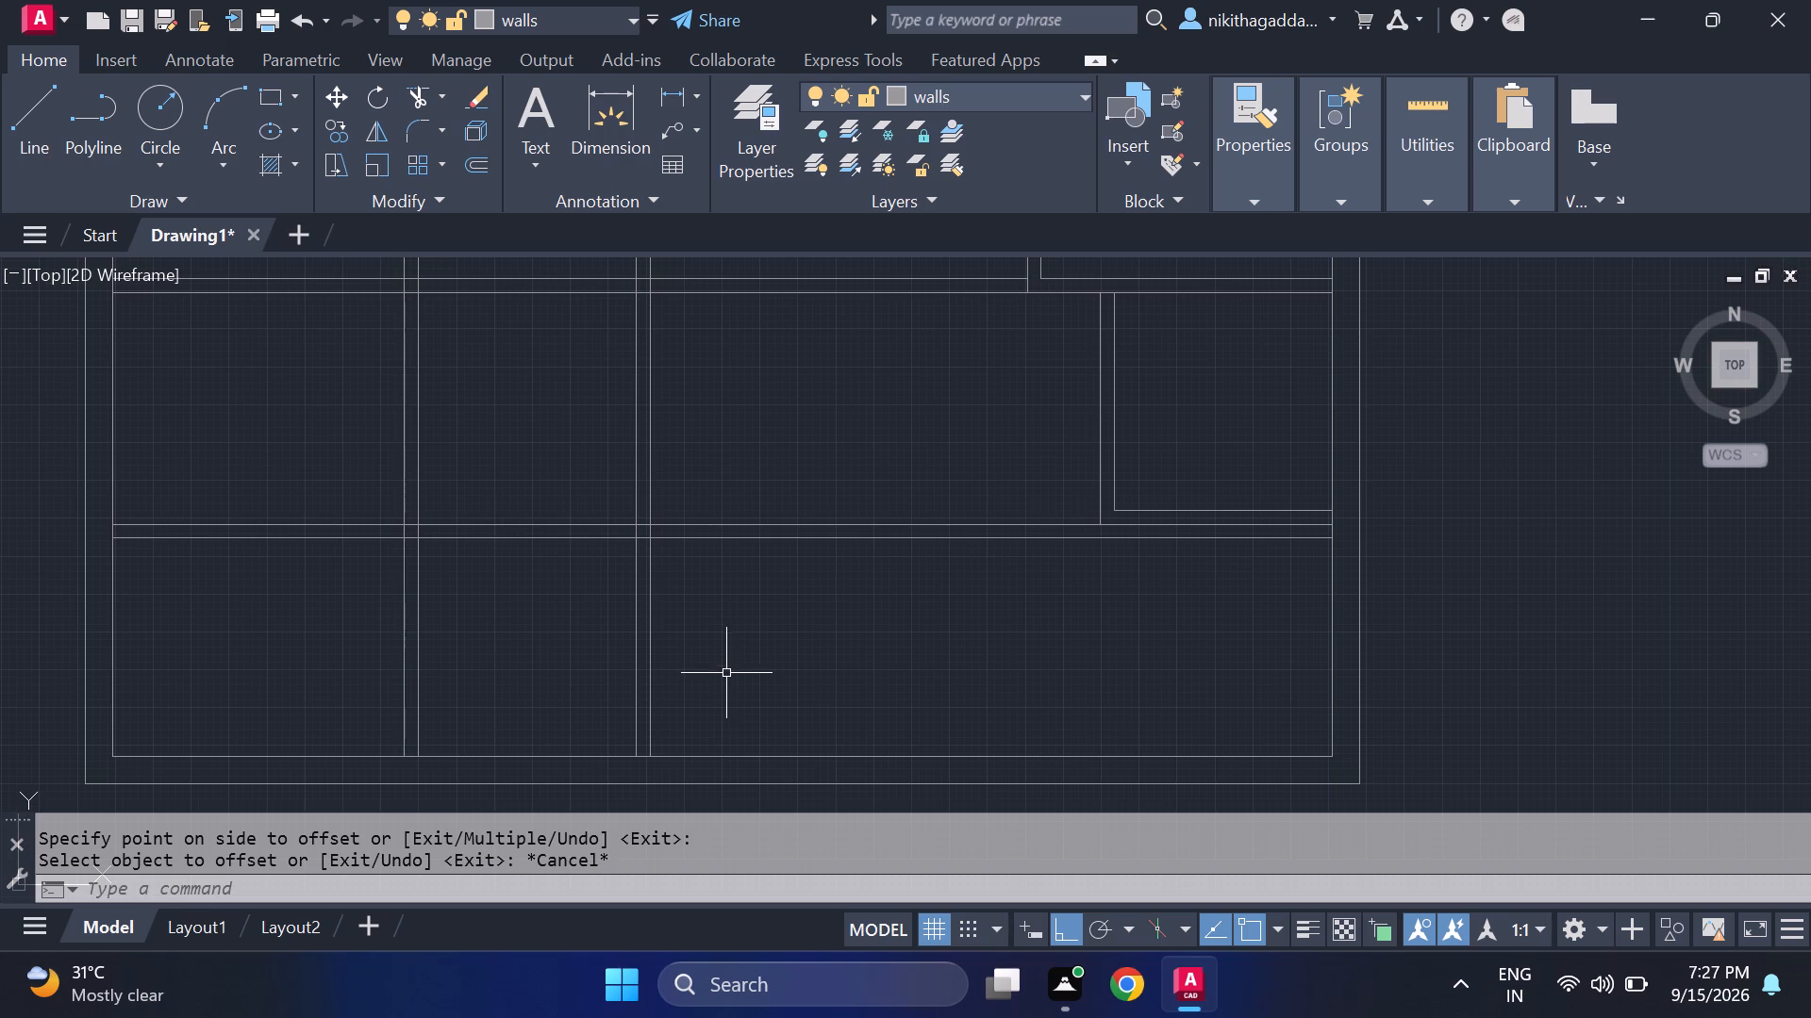
# Offset the east line of the second full-height vertical partition 6' to the east.
pyautogui.scroll(1, 711, 675)
pyautogui.moveTo(711, 675); pyautogui.dragTo(694, 648, button='middle')
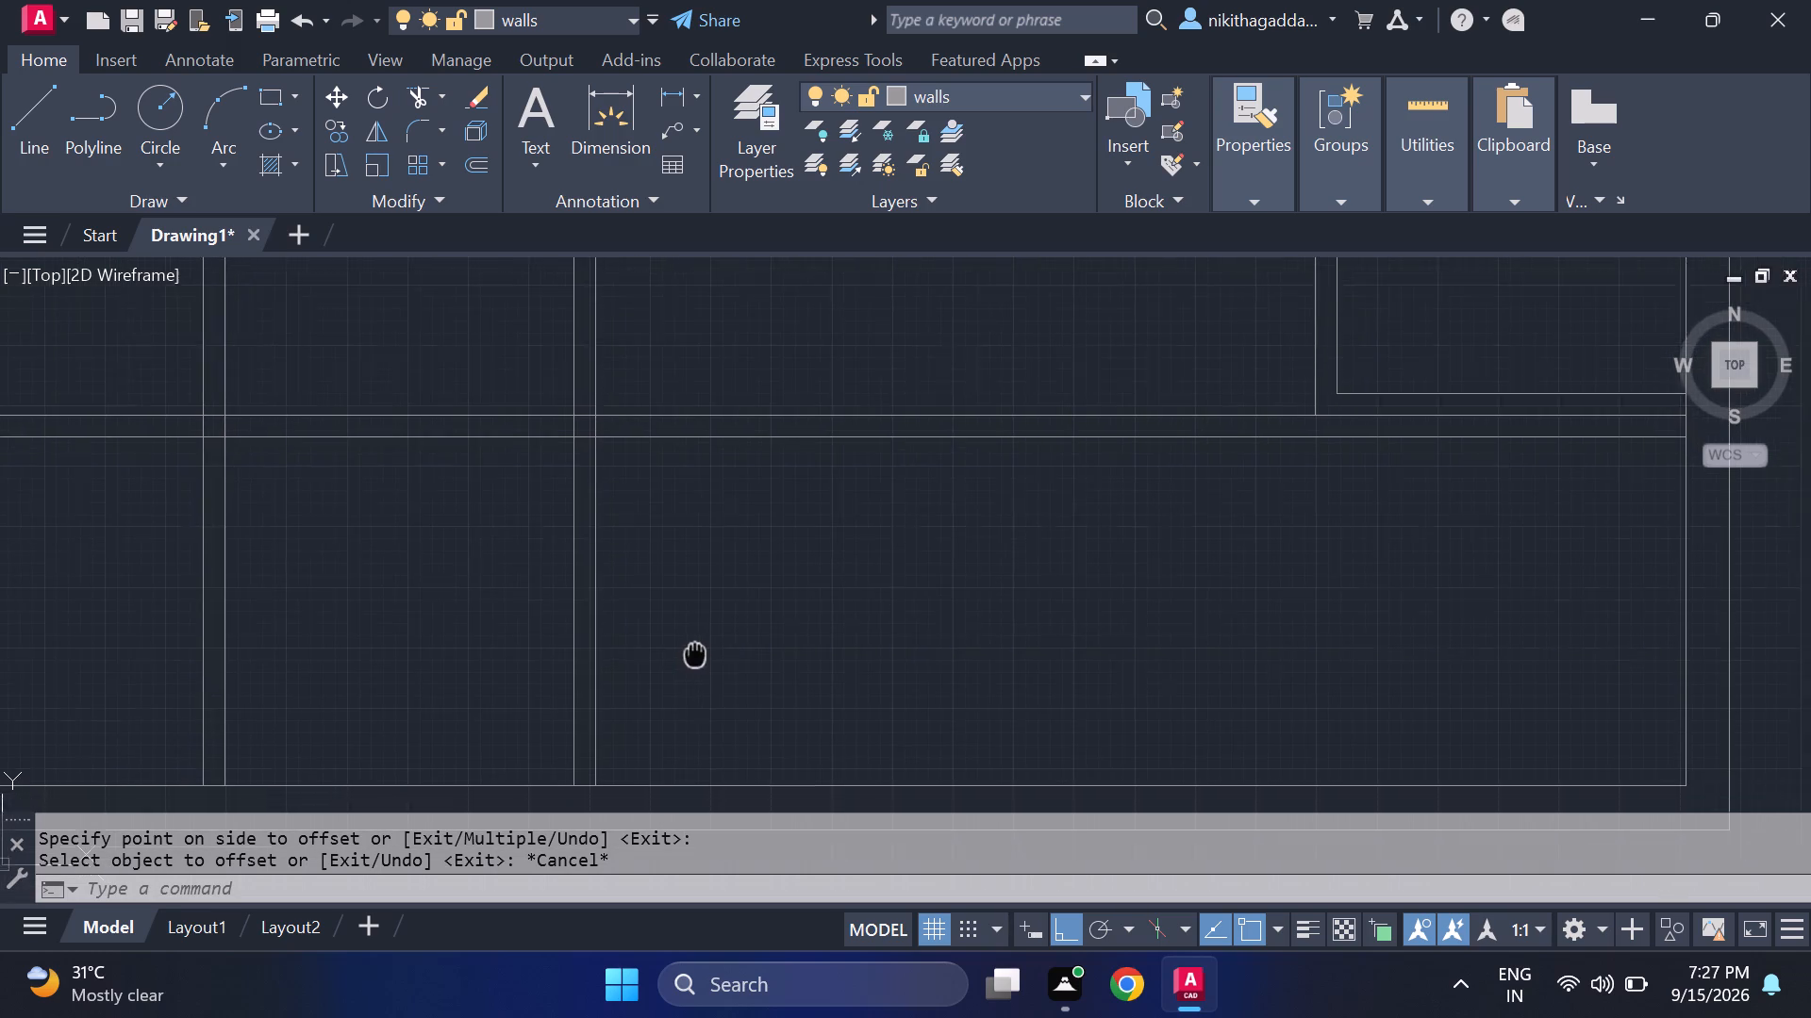
pyautogui.moveTo(694, 648); pyautogui.dragTo(690, 630, button='middle')
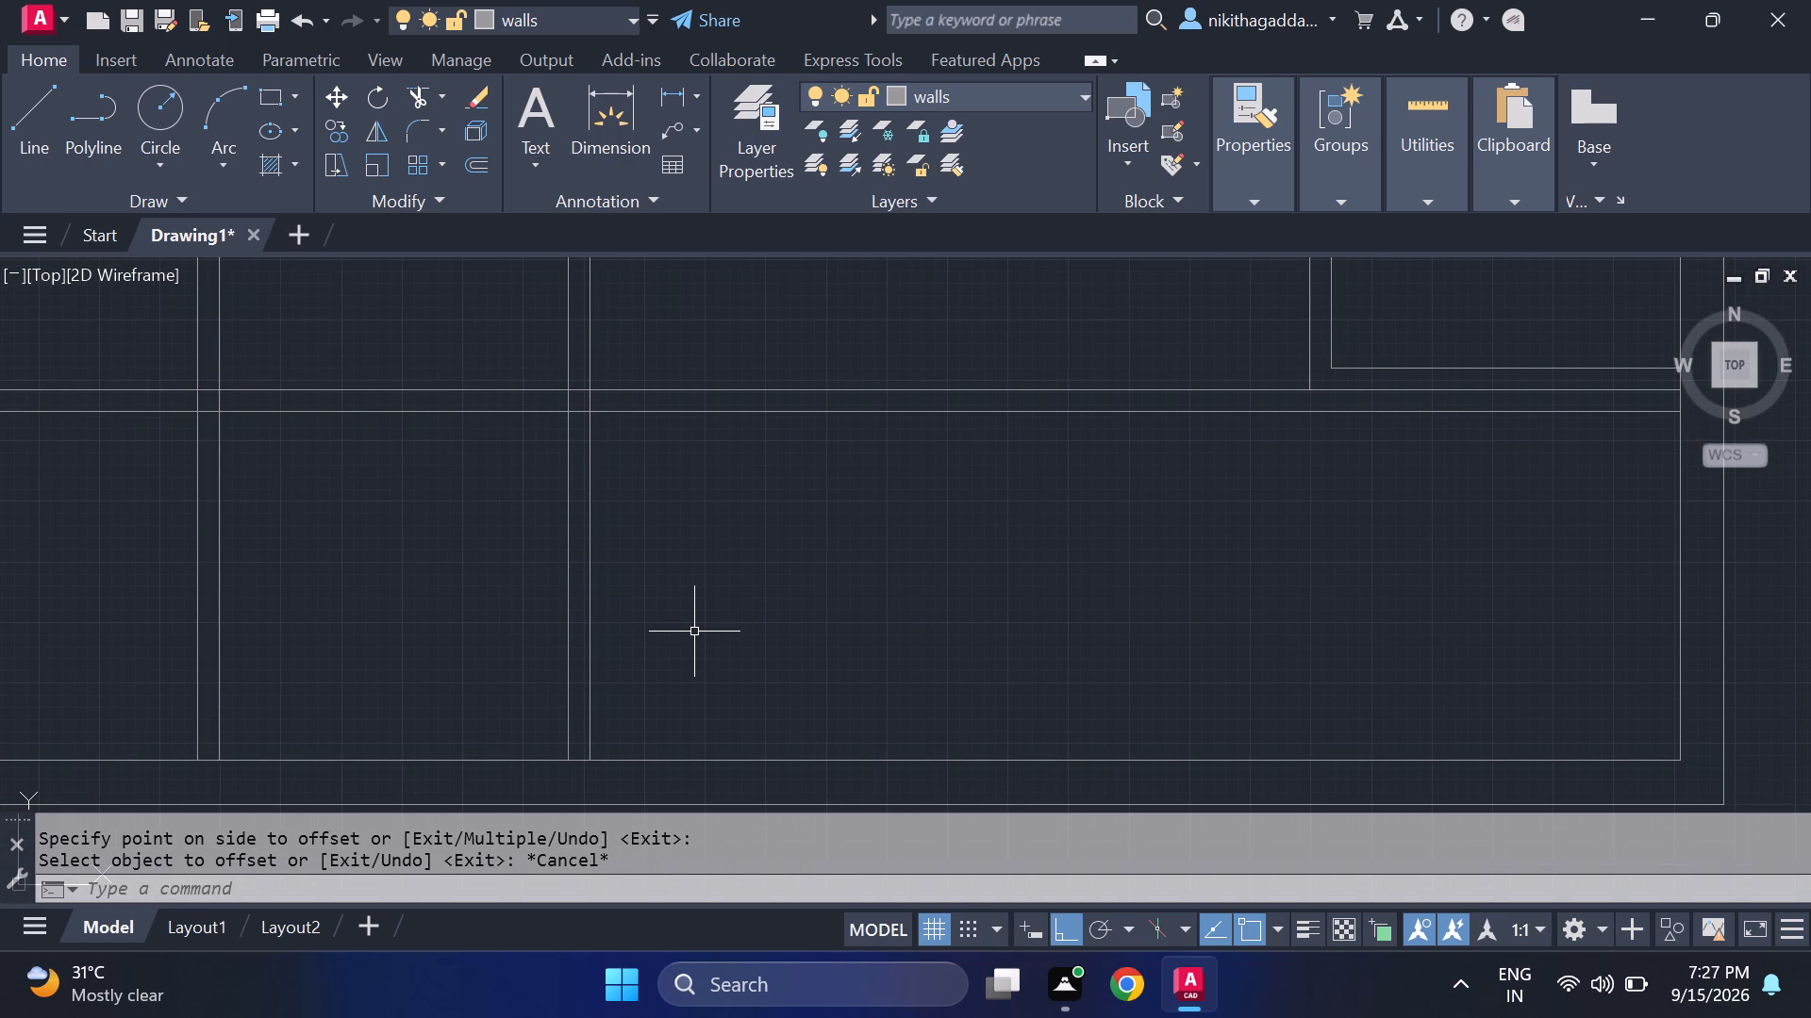
pyautogui.scroll(-2, 694, 632)
pyautogui.scroll(1, 694, 632)
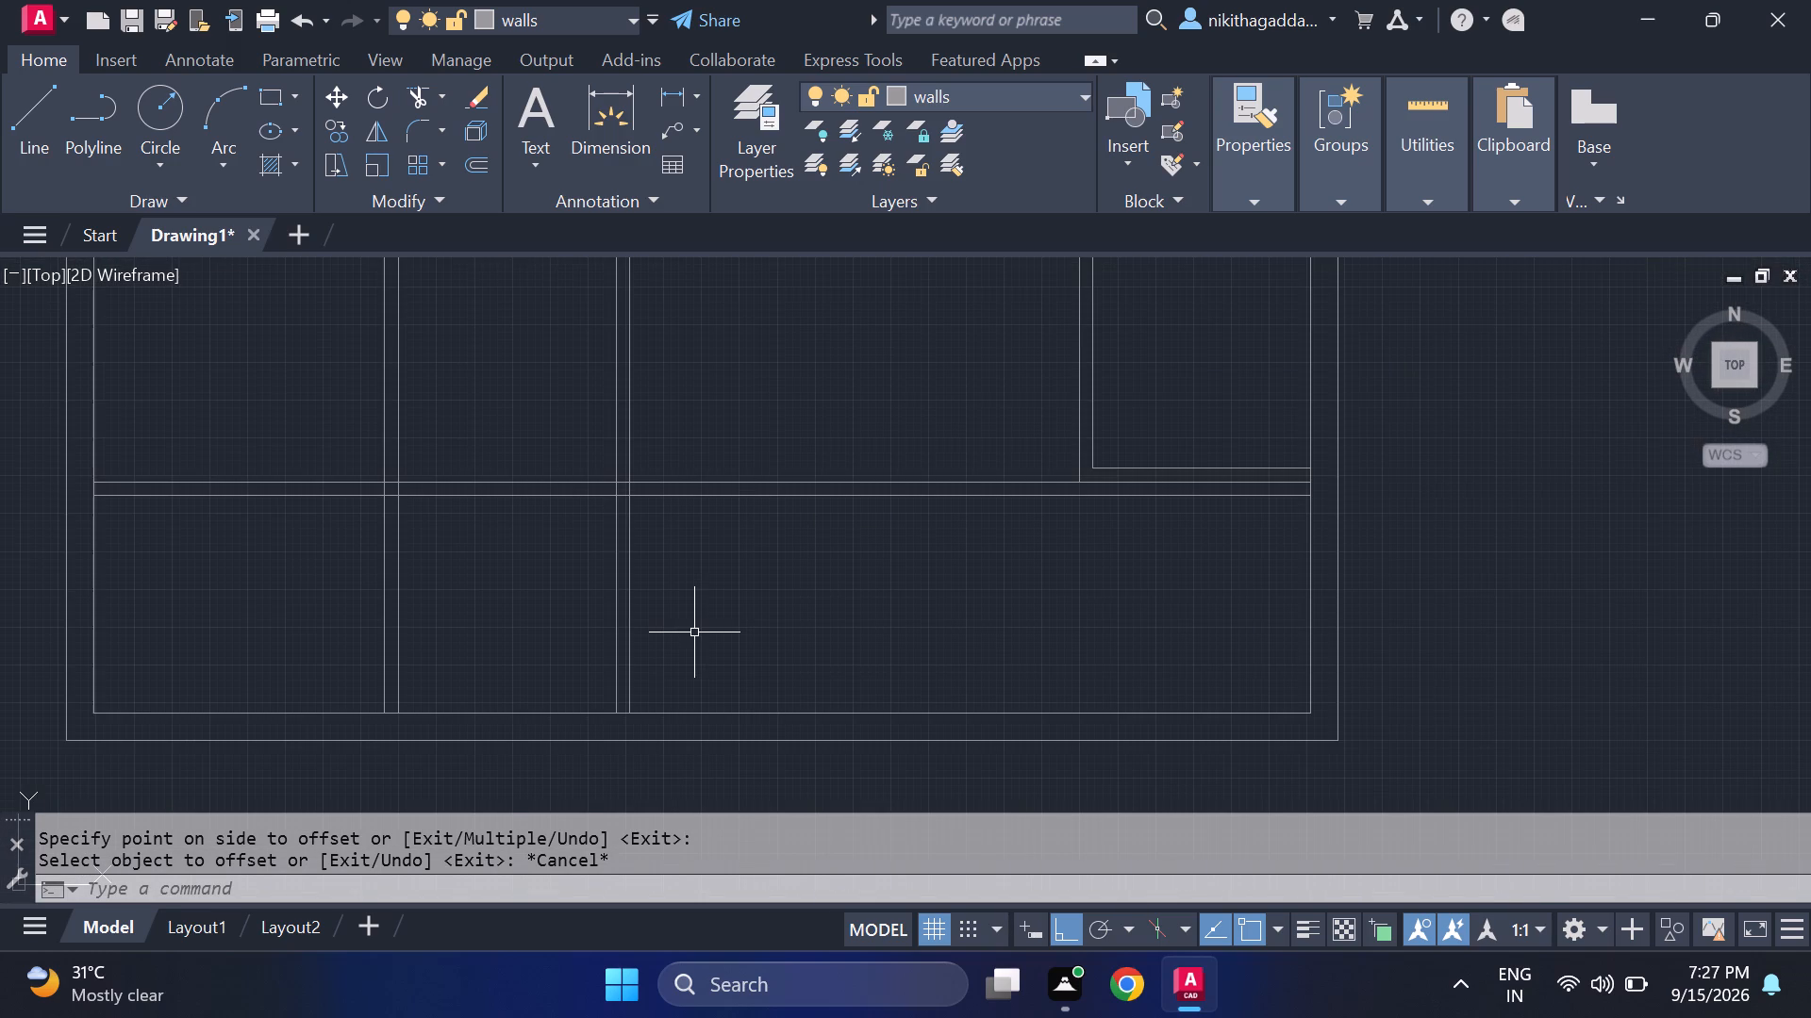
pyautogui.write('of')
pyautogui.press('Return')
pyautogui.write("6'")
pyautogui.press('Return')
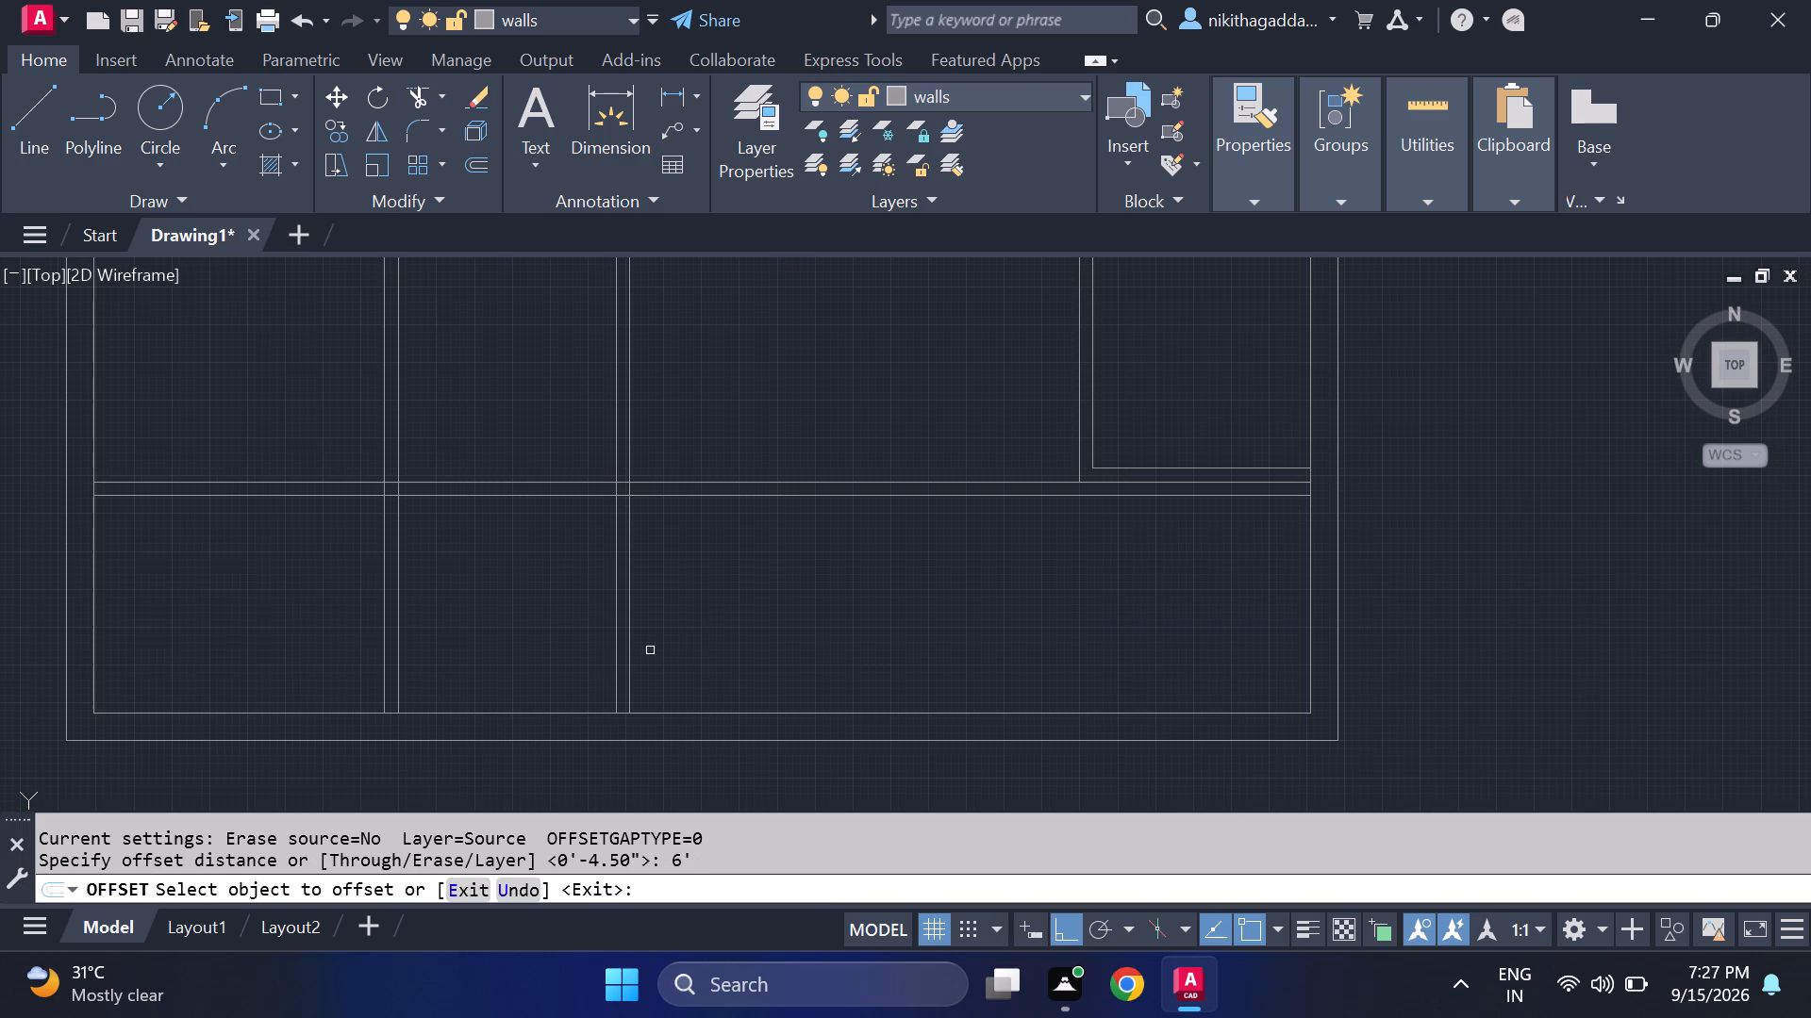
pyautogui.click(630, 644)
pyautogui.click(803, 640)
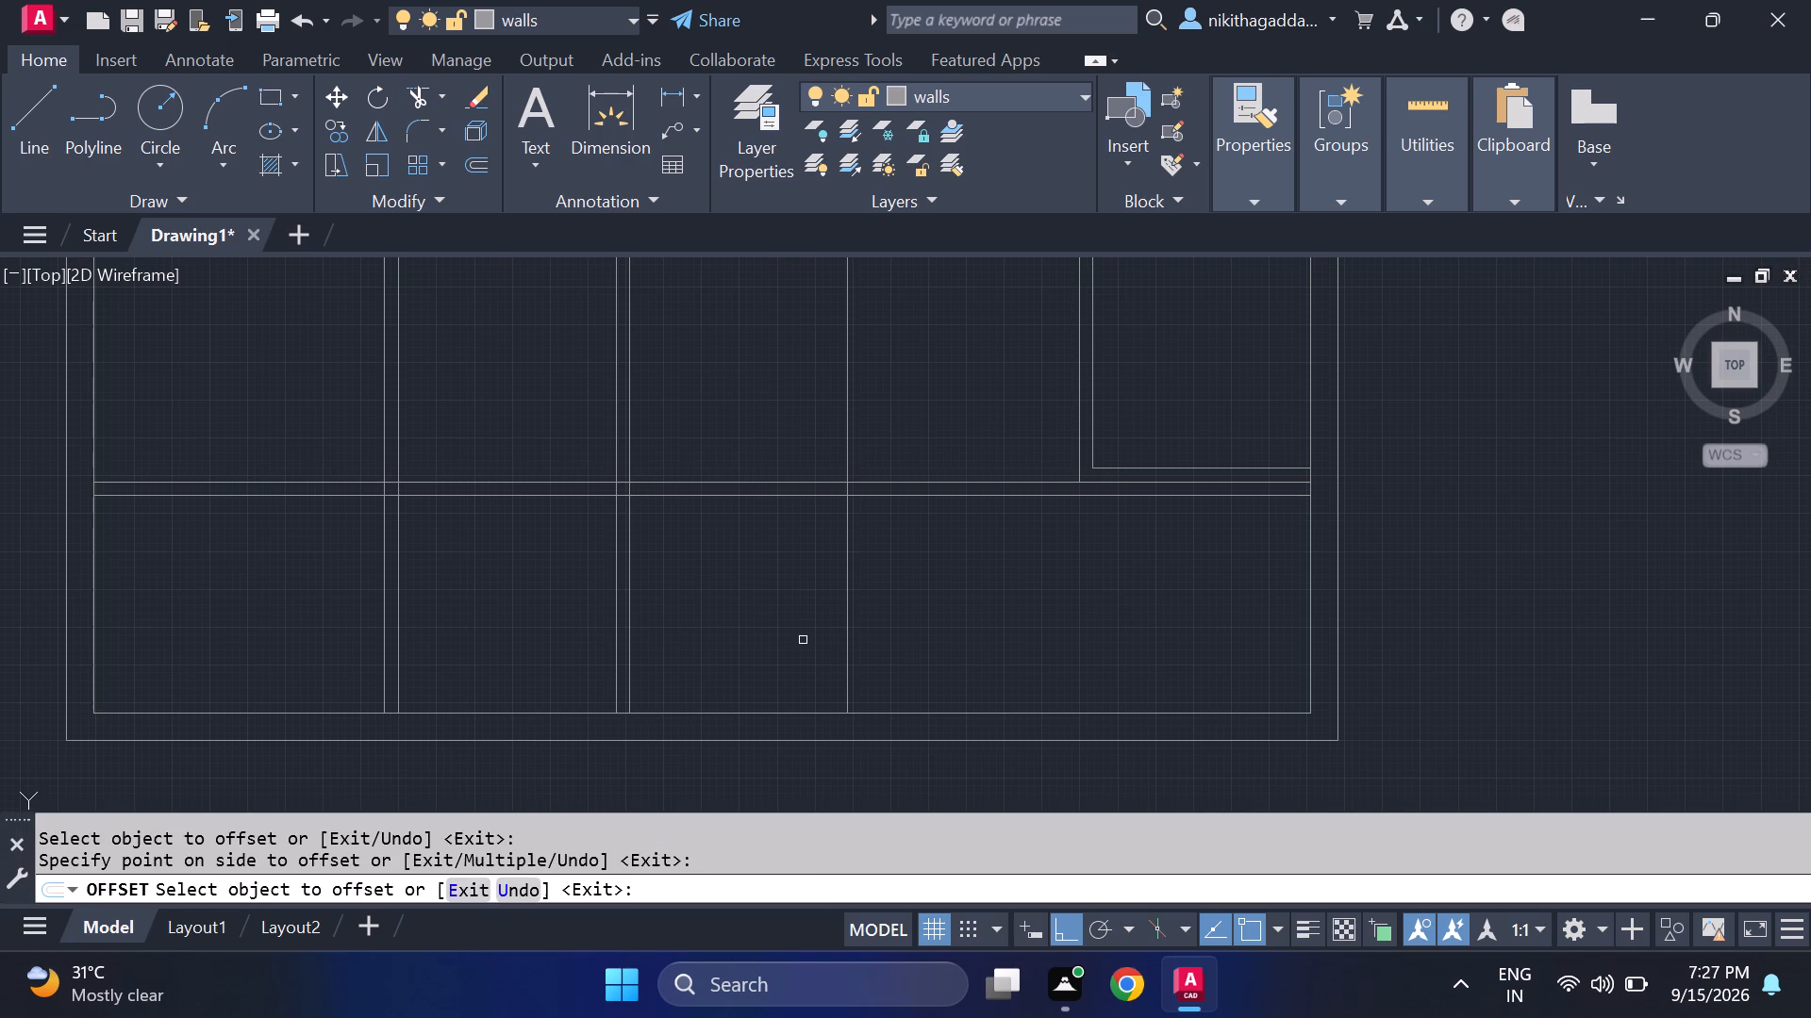
# Offset the third full-height vertical line 4.5" to the east to form a third vertical partition.
pyautogui.press('Escape')
pyautogui.write('of')
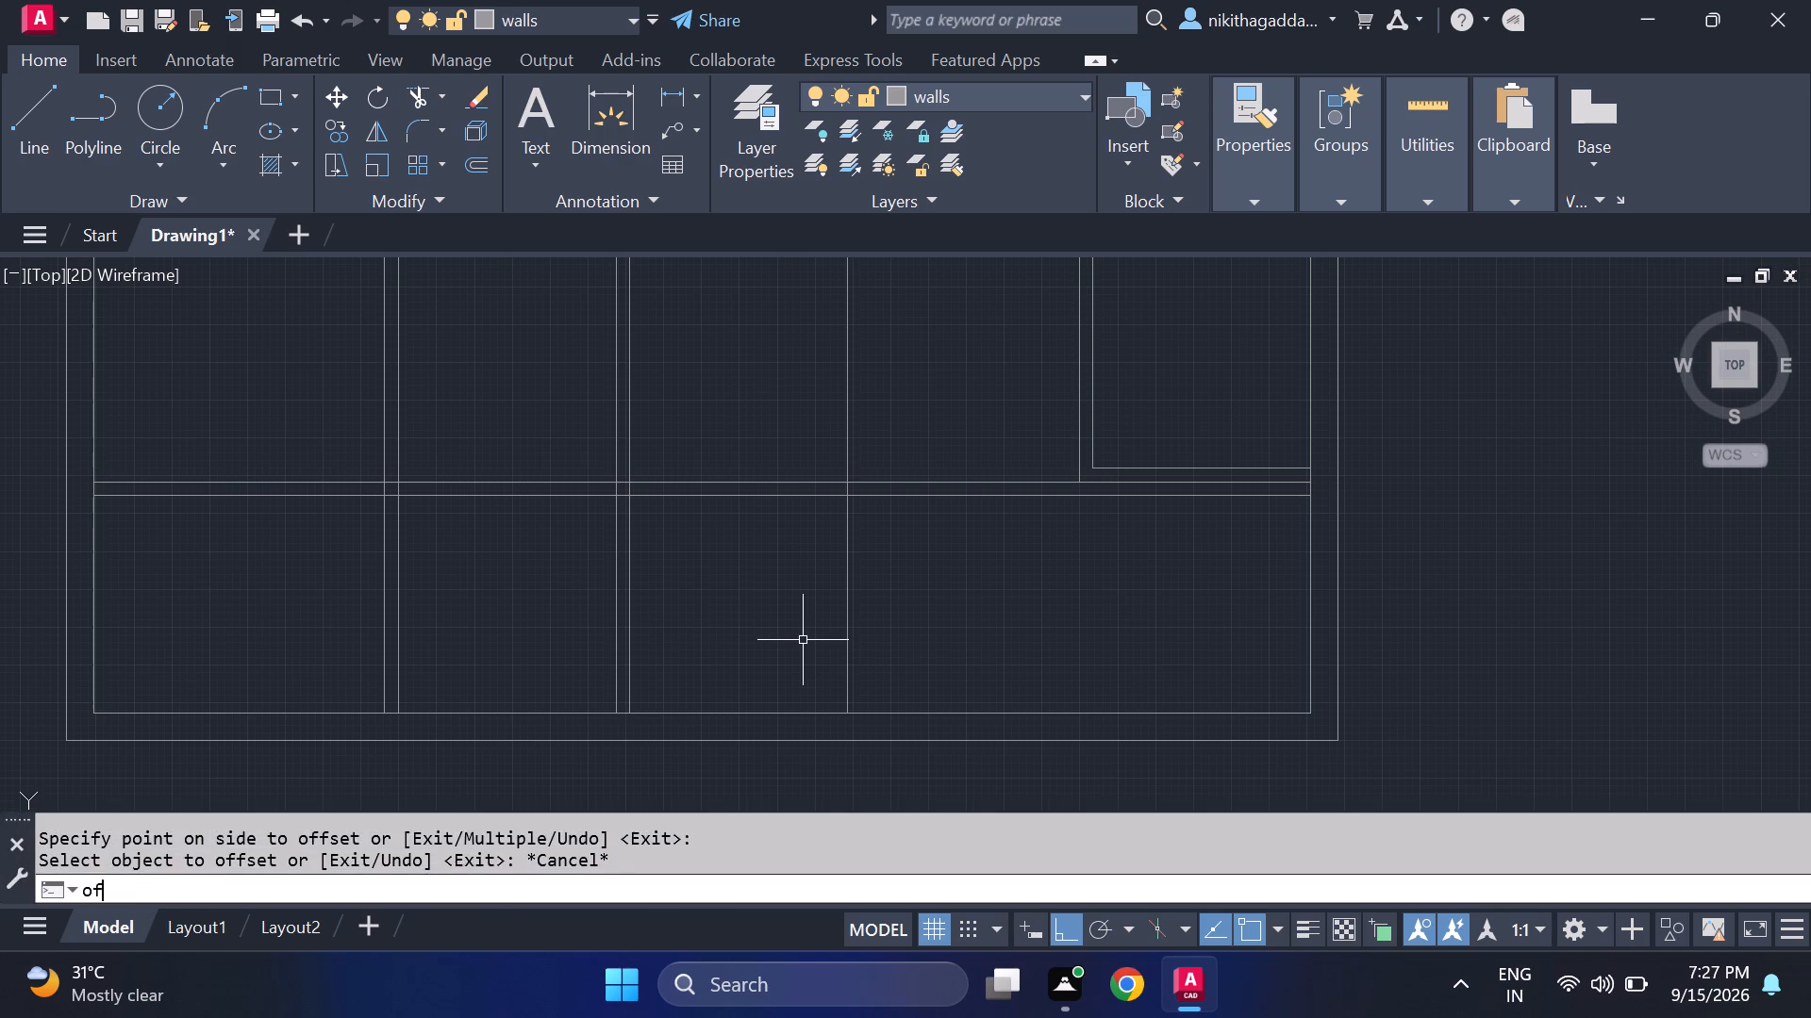
pyautogui.press('Return')
pyautogui.write('4.5"')
pyautogui.press('Return')
pyautogui.moveTo(848, 567); pyautogui.dragTo(867, 567)
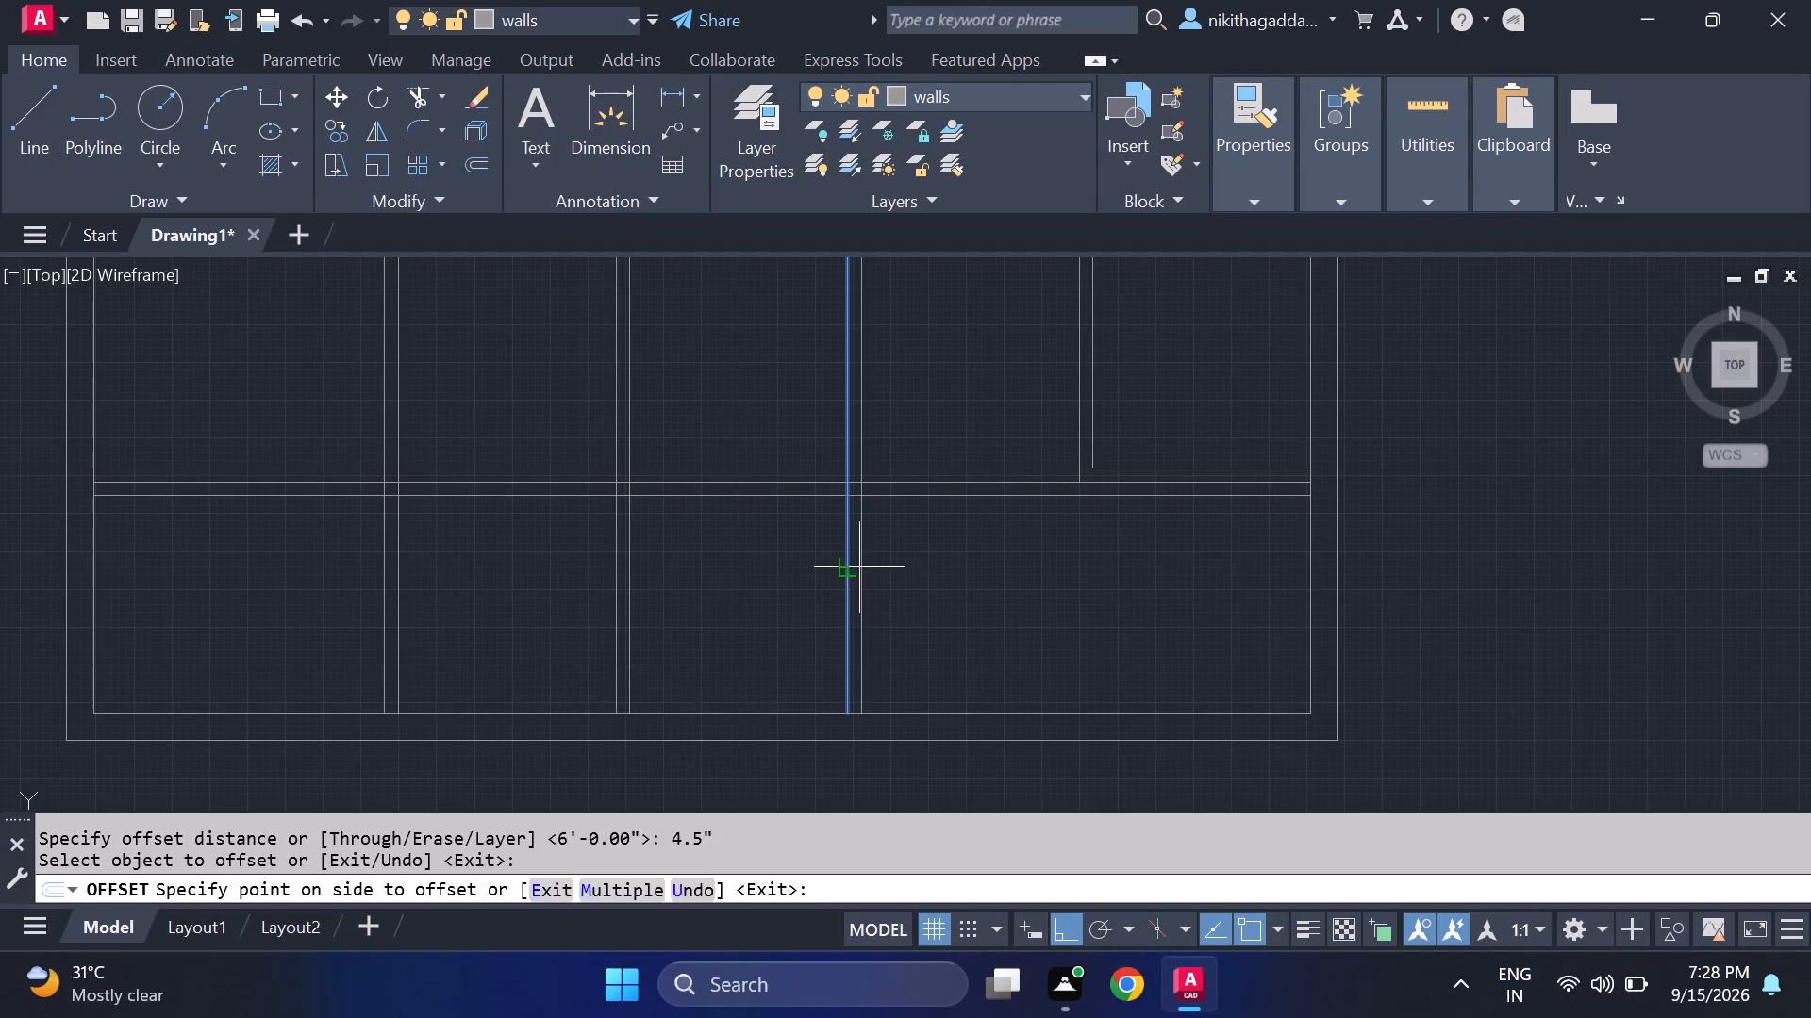
pyautogui.click(927, 567)
pyautogui.press('Escape')
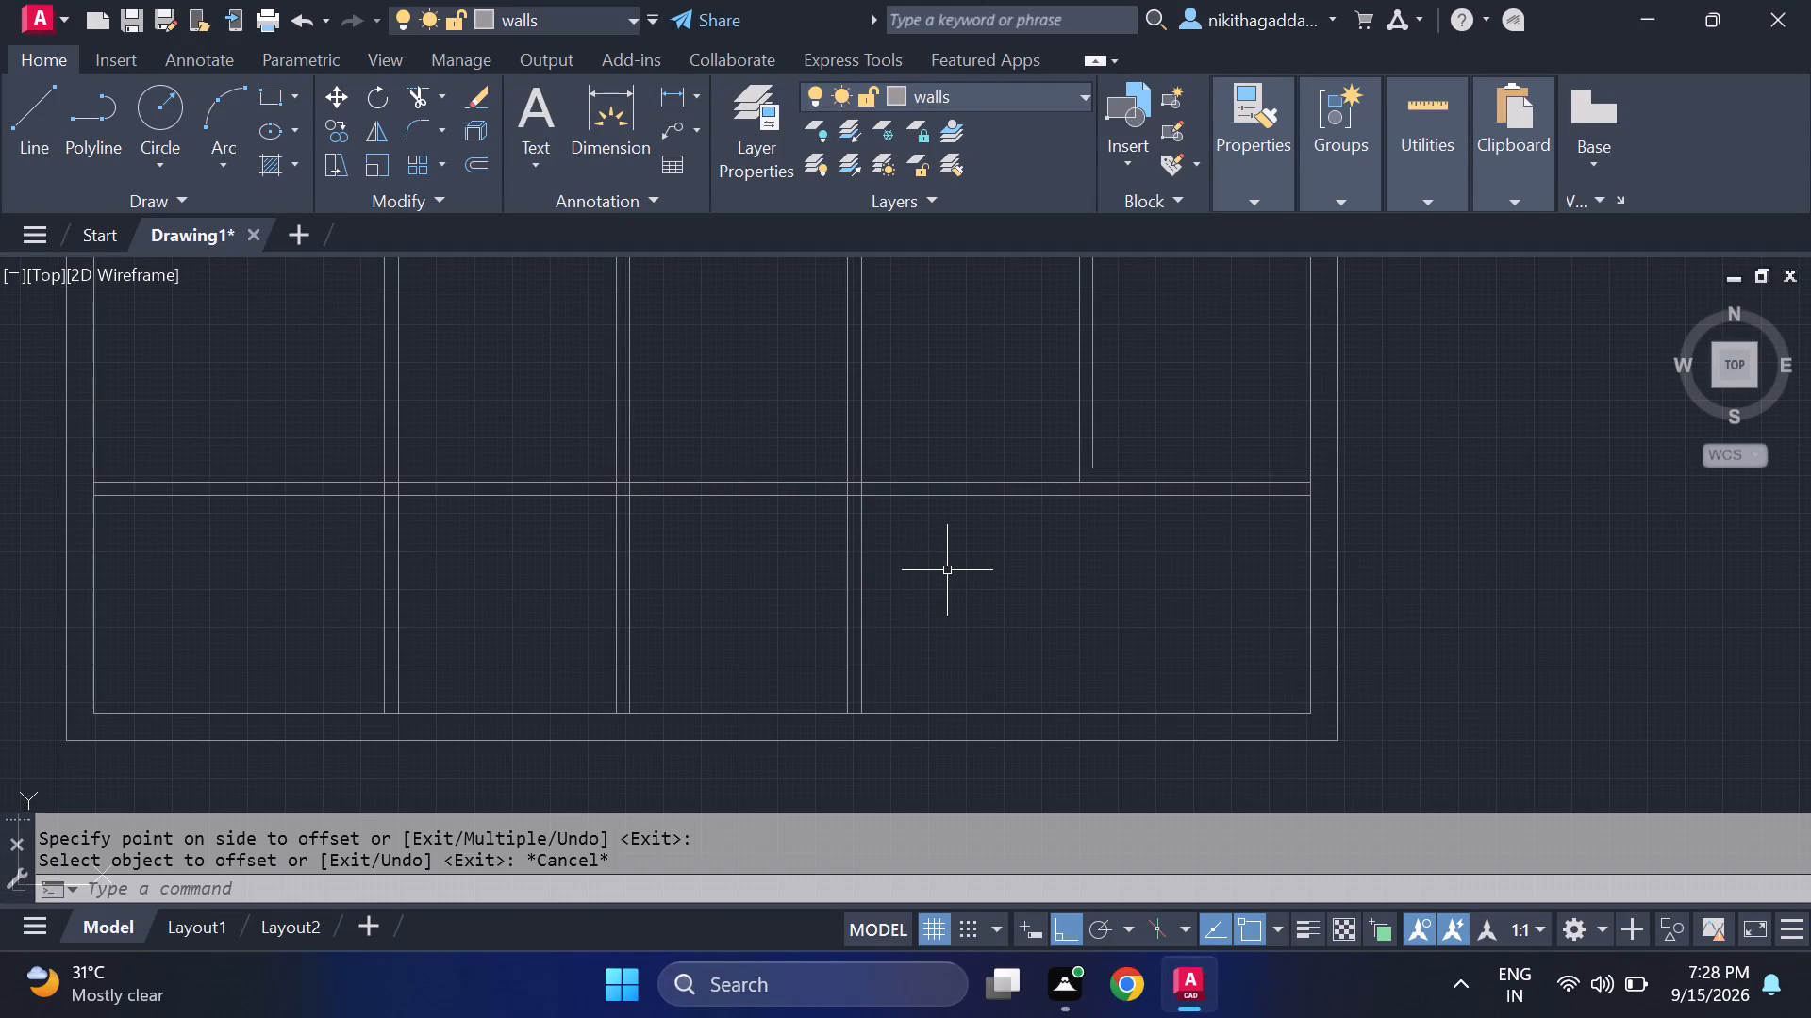
# Measure the horizontal distance from the third vertical partition to the inner face of the east wall with a temporary linear dimension.
pyautogui.click(680, 96)
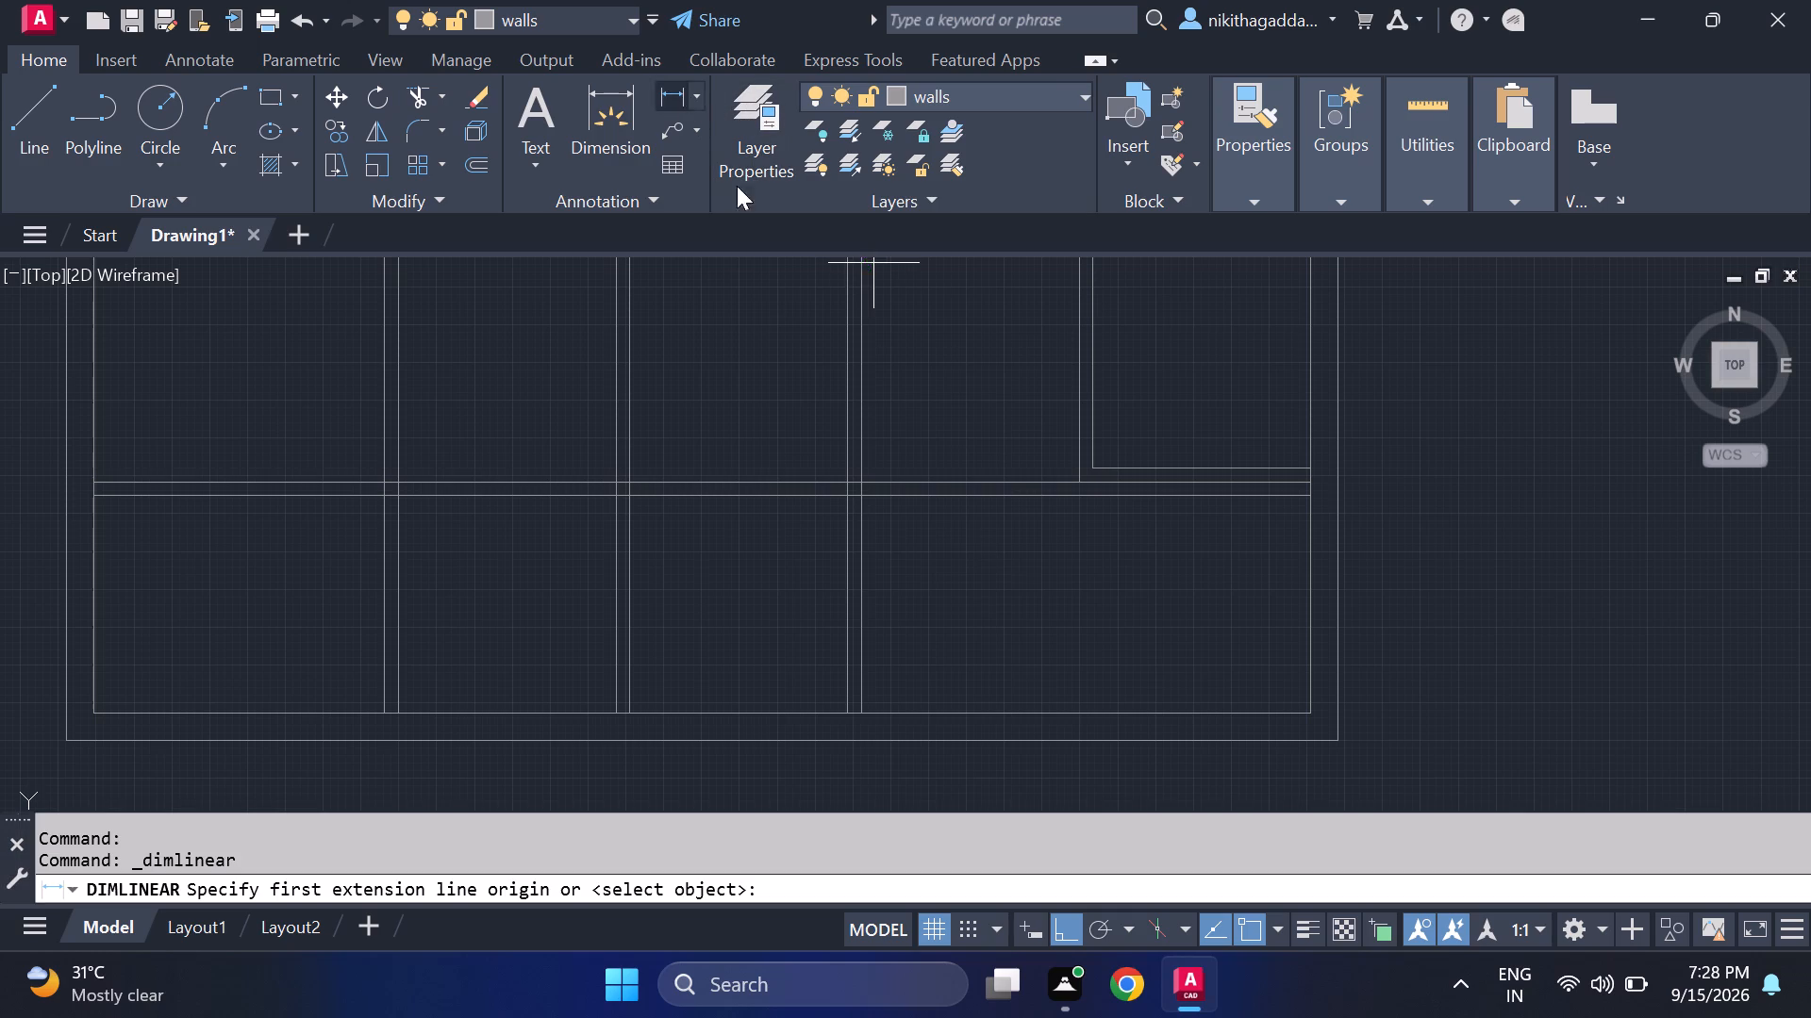
pyautogui.click(872, 559)
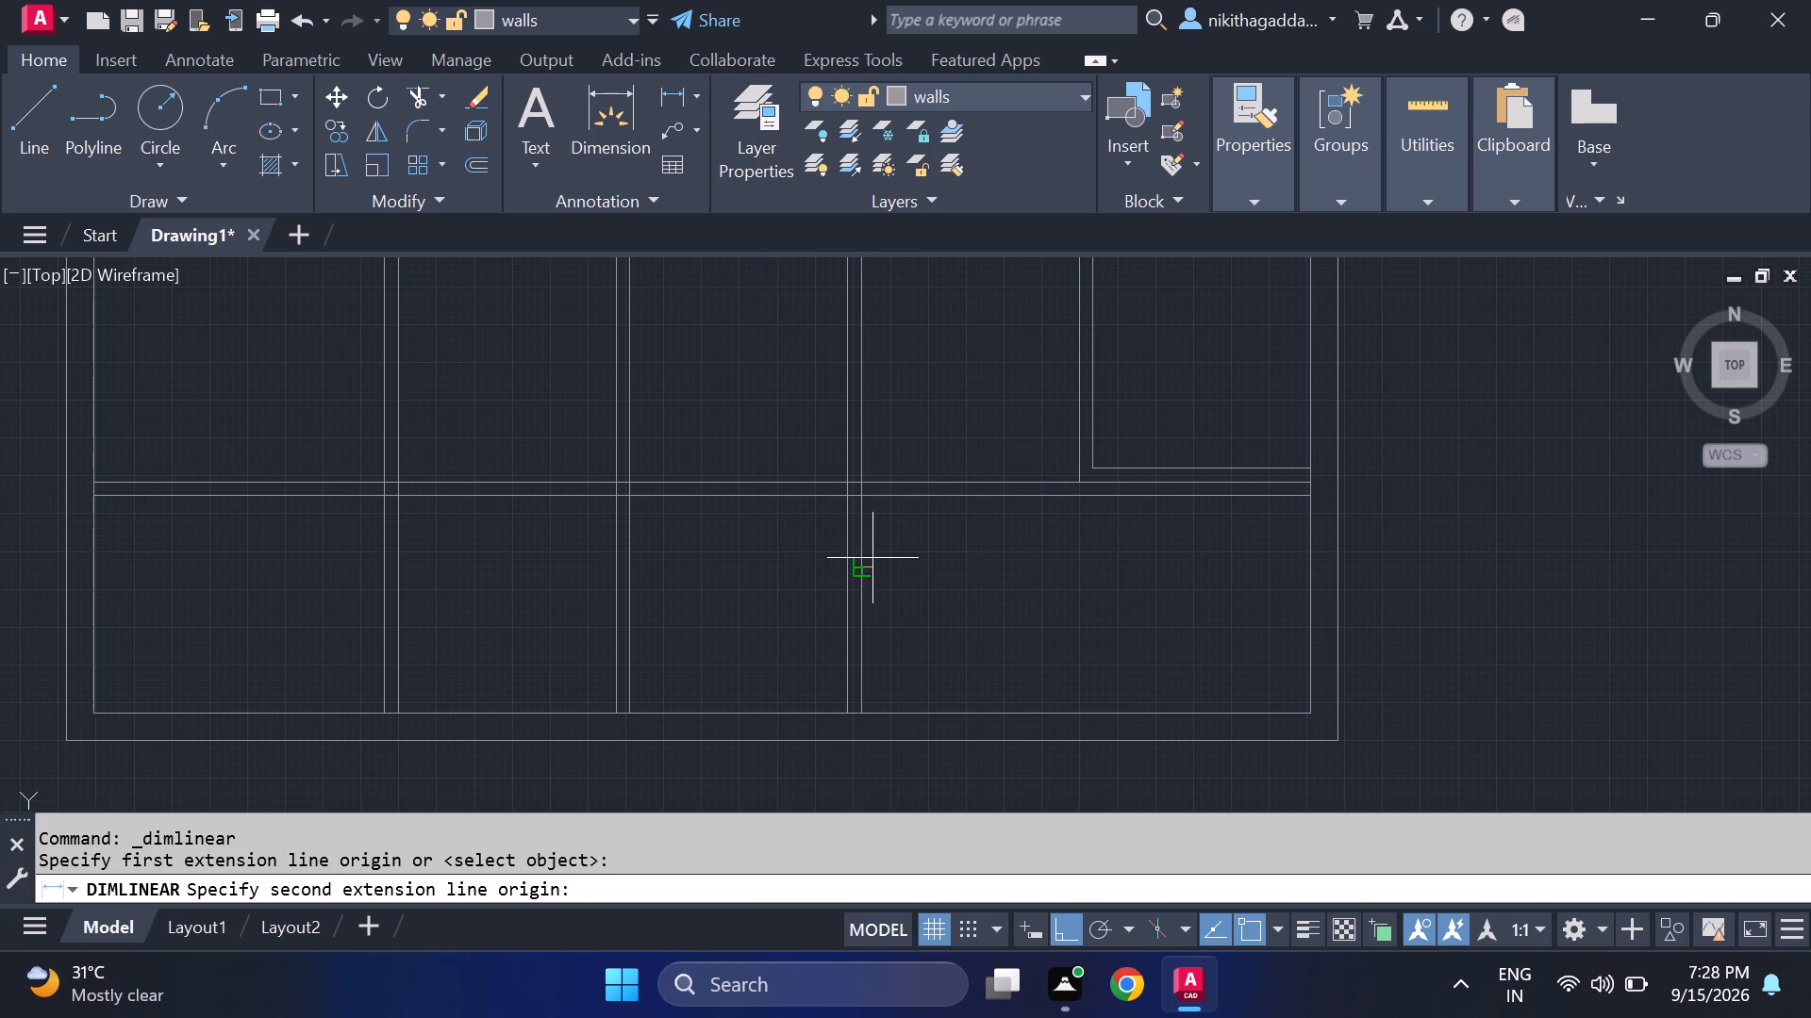
pyautogui.click(1316, 579)
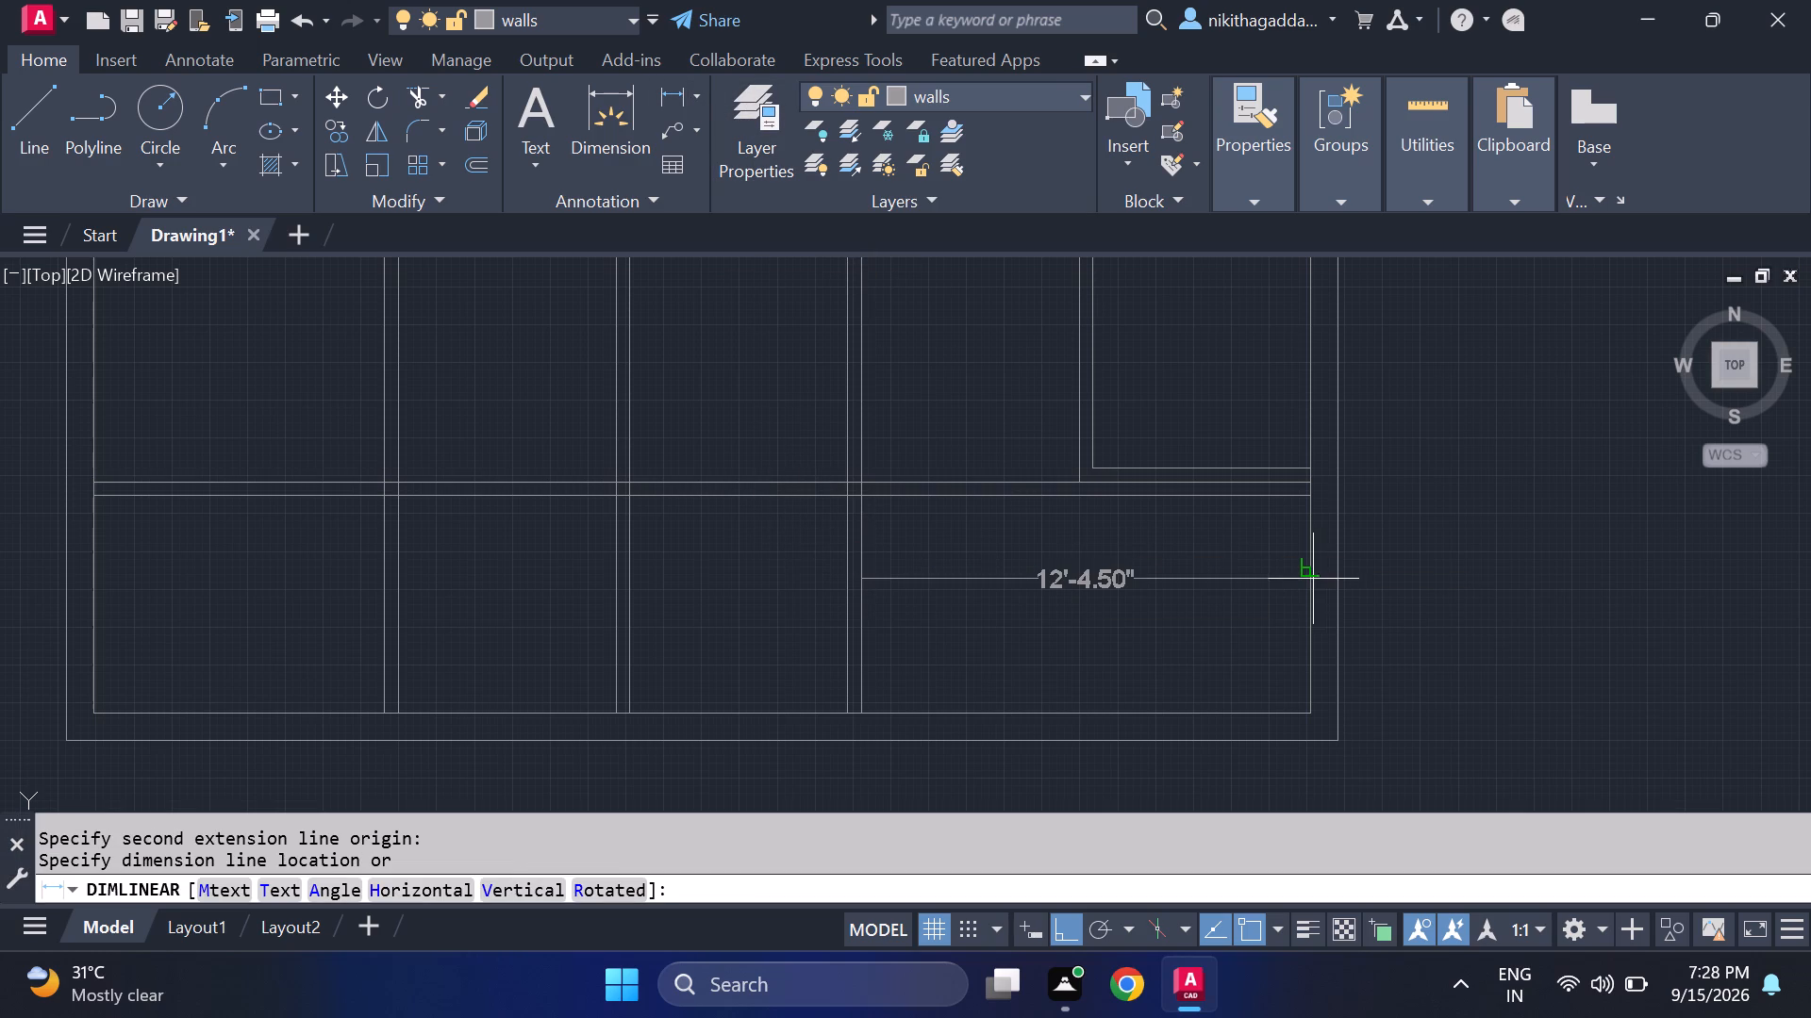
pyautogui.press('Escape')
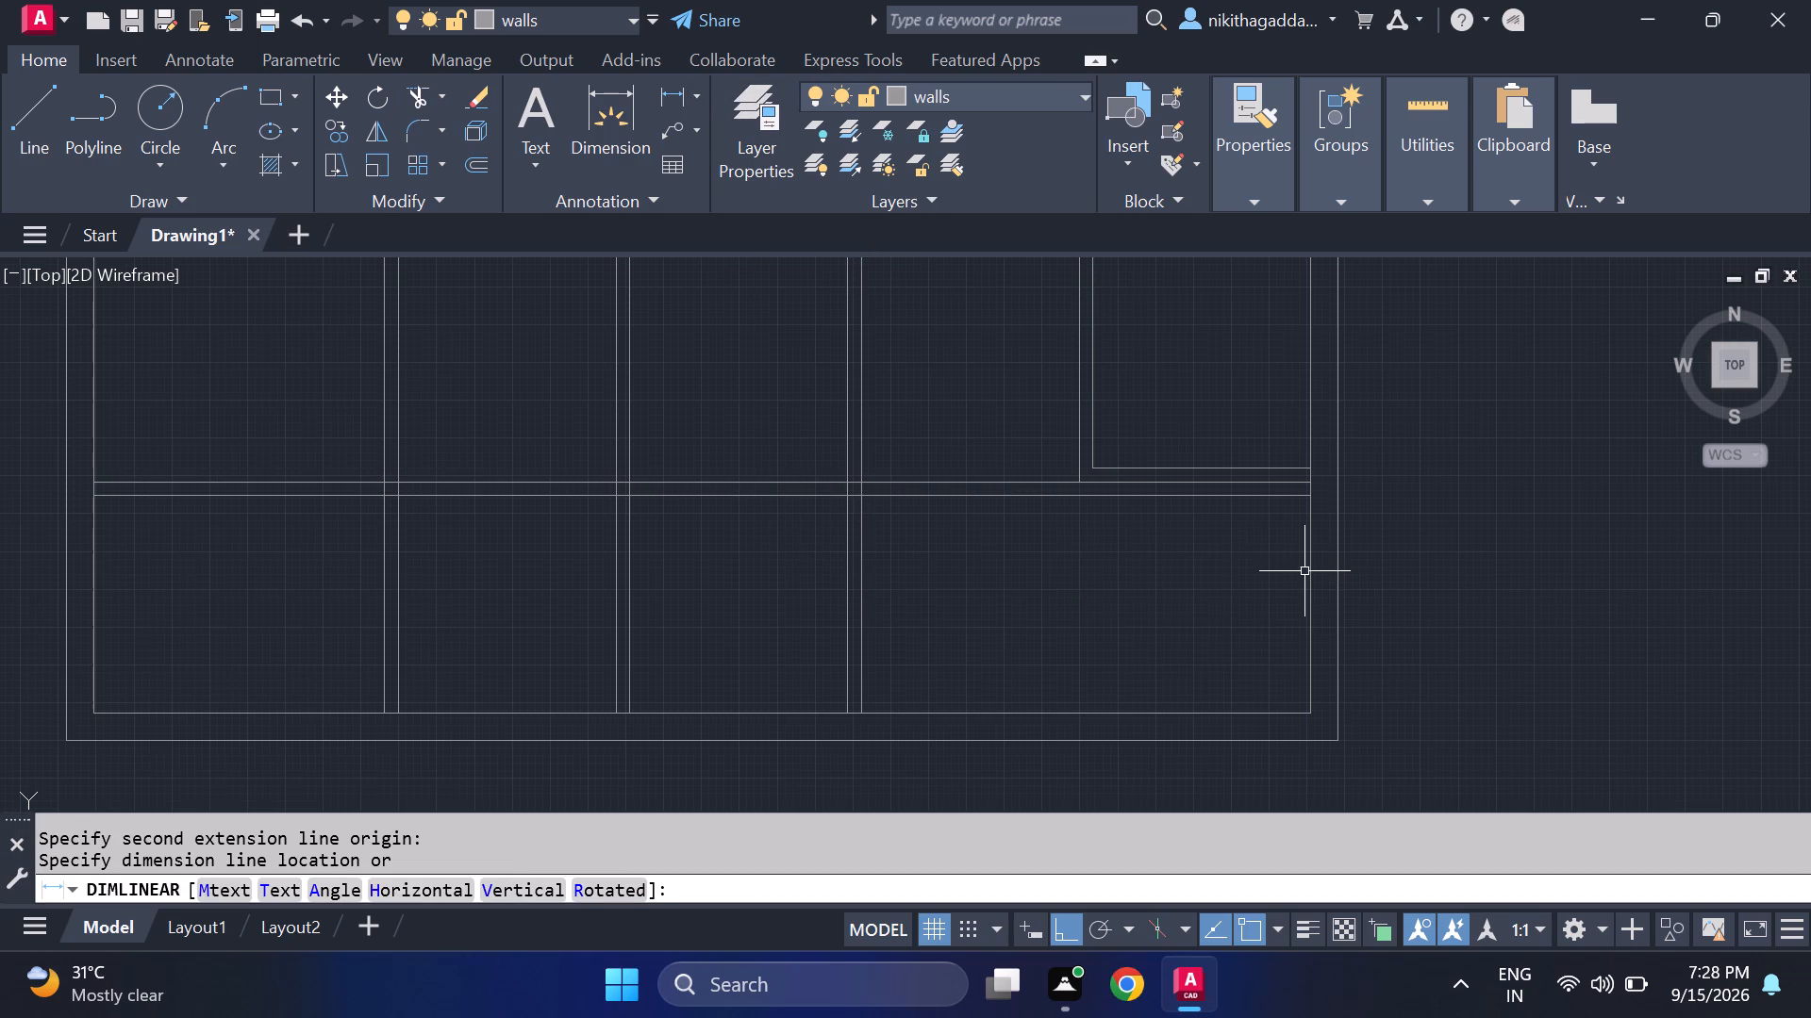
# Trim away the three full-height vertical partitions between the two southernmost full-width horizontal partitions.
pyautogui.write('tr')
pyautogui.press('Return')
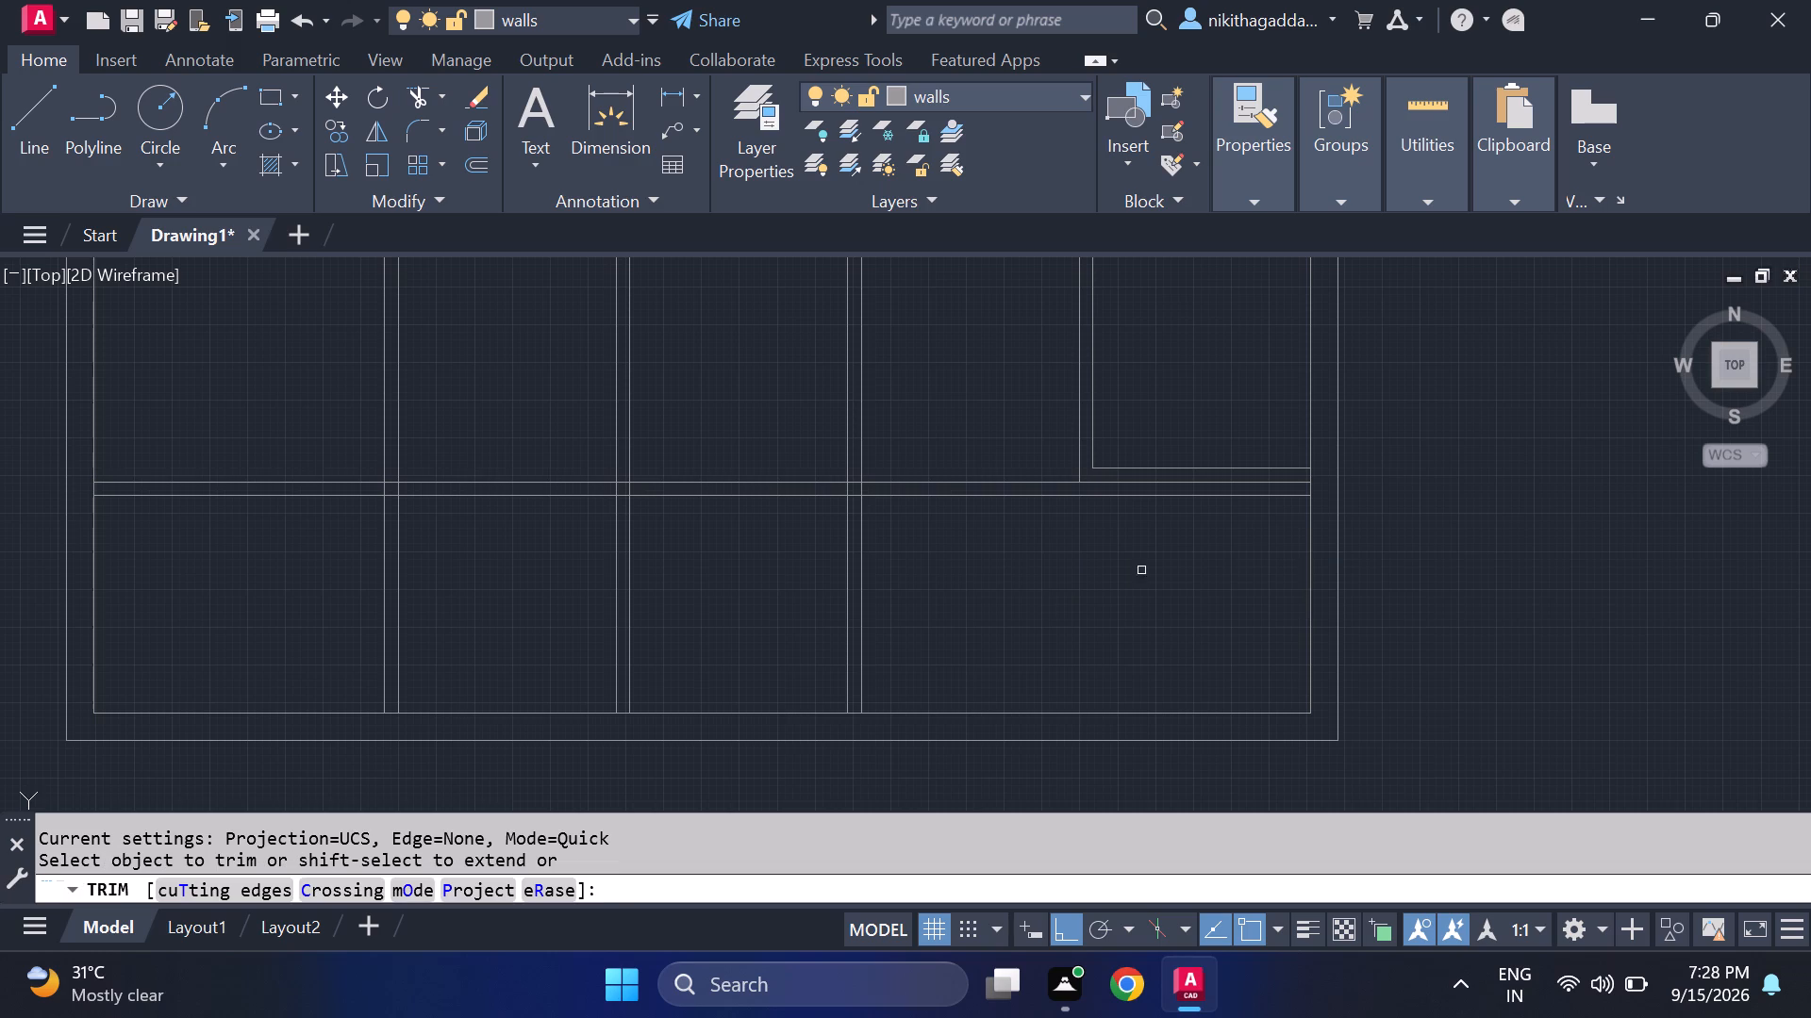
pyautogui.scroll(-4, 922, 567)
pyautogui.scroll(3, 892, 559)
pyautogui.moveTo(972, 477); pyautogui.dragTo(900, 473)
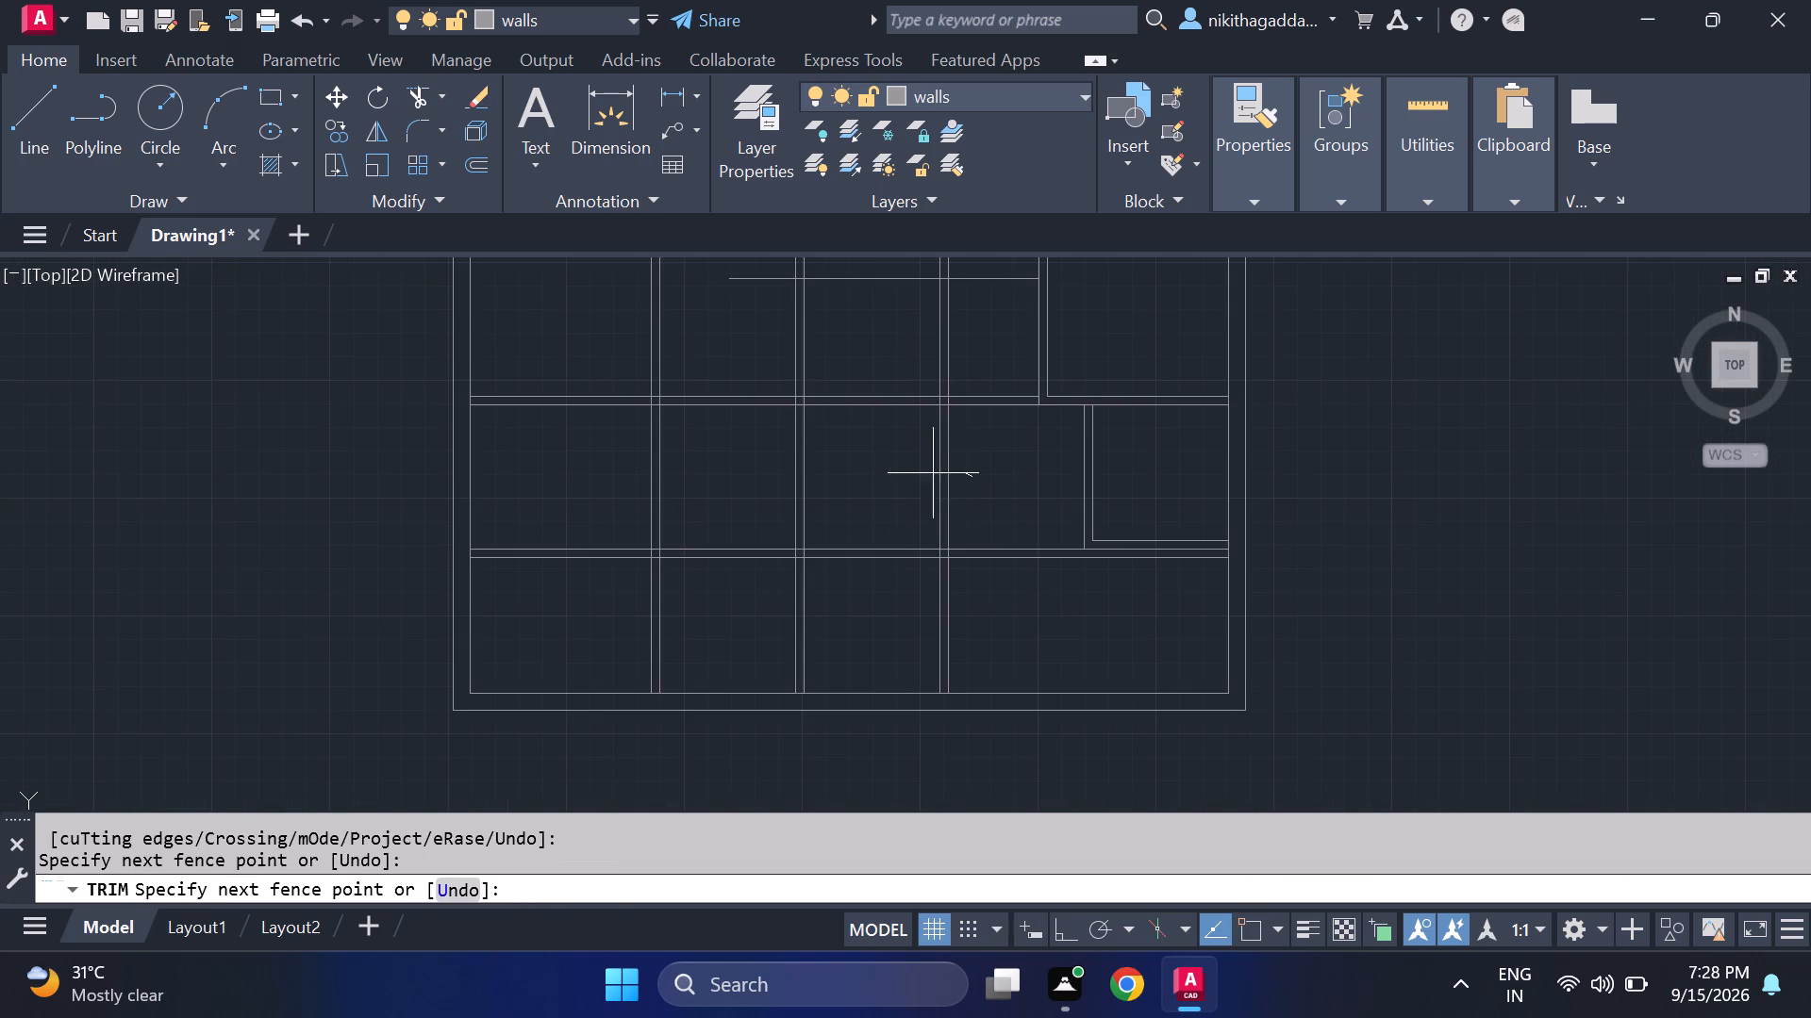
pyautogui.moveTo(900, 473); pyautogui.dragTo(625, 499)
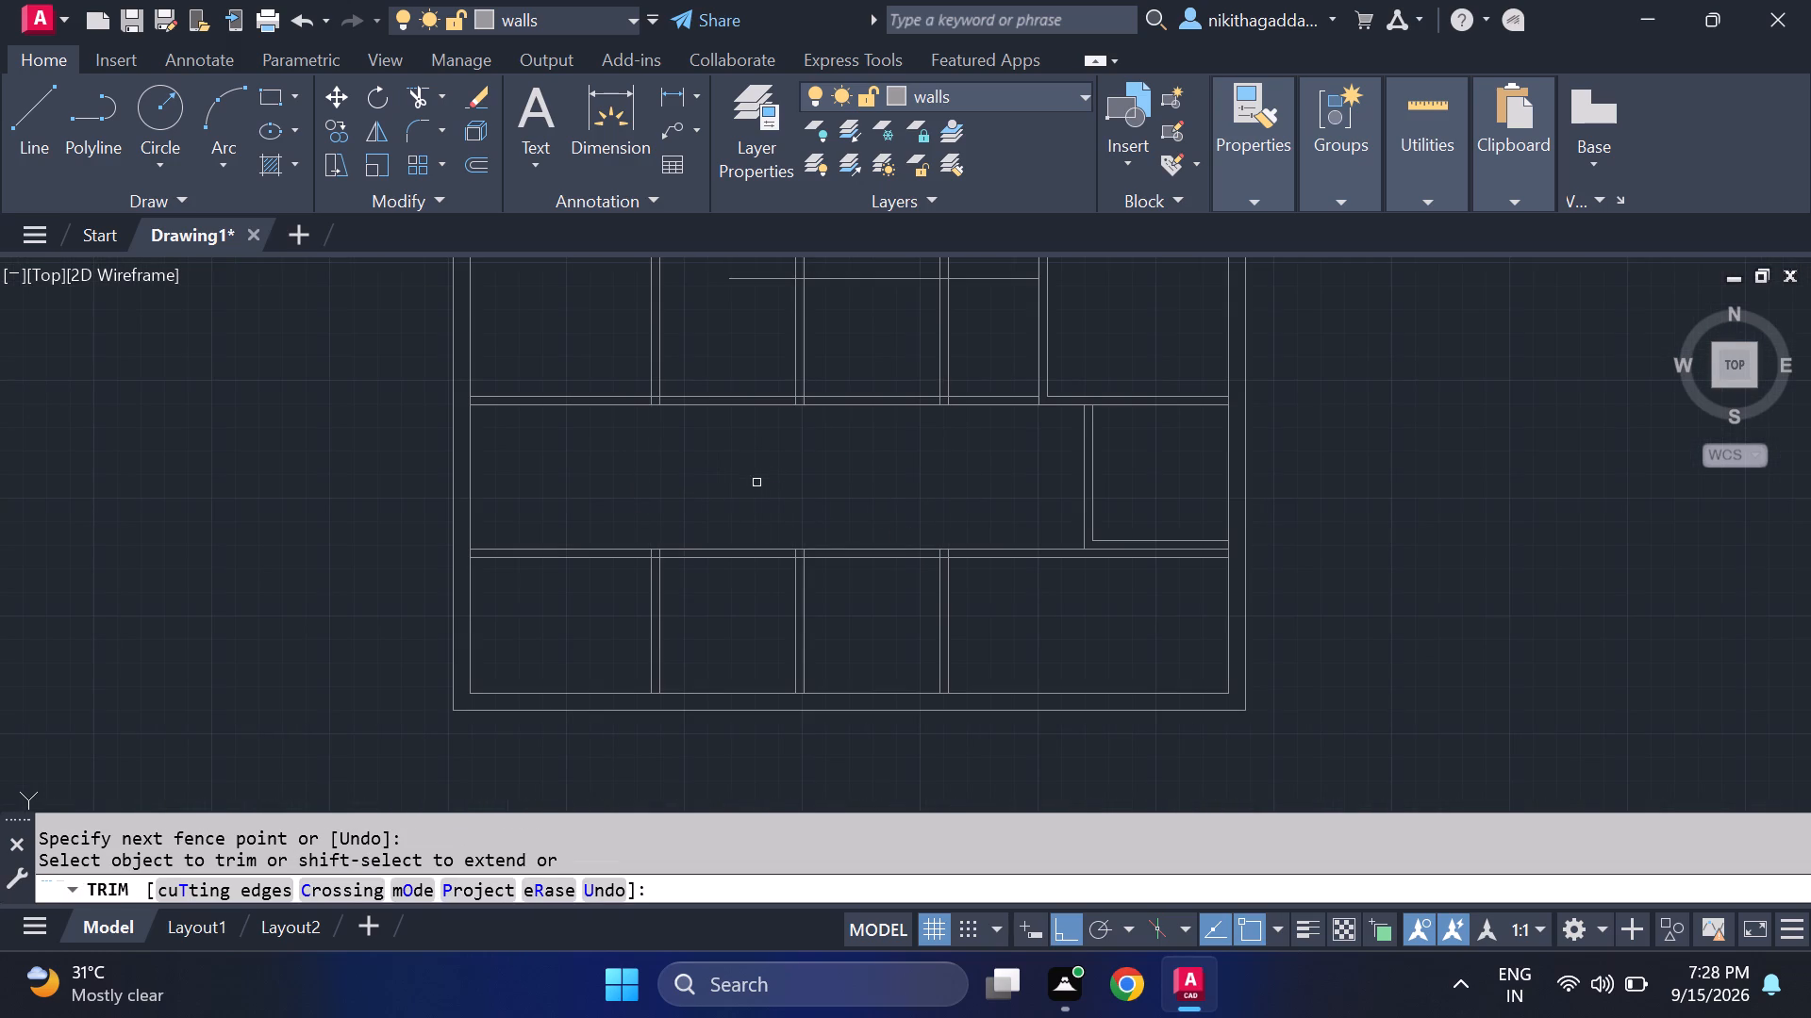
# Trim the southernmost horizontal partition between the west wall and the first vertical partition.
pyautogui.moveTo(594, 536); pyautogui.dragTo(550, 656)
# Trim the three vertical partitions out of the middle room band, both north and south of the loose horizontal line.
pyautogui.scroll(-1, 557, 510)
pyautogui.moveTo(573, 496); pyautogui.dragTo(575, 590, button='middle')
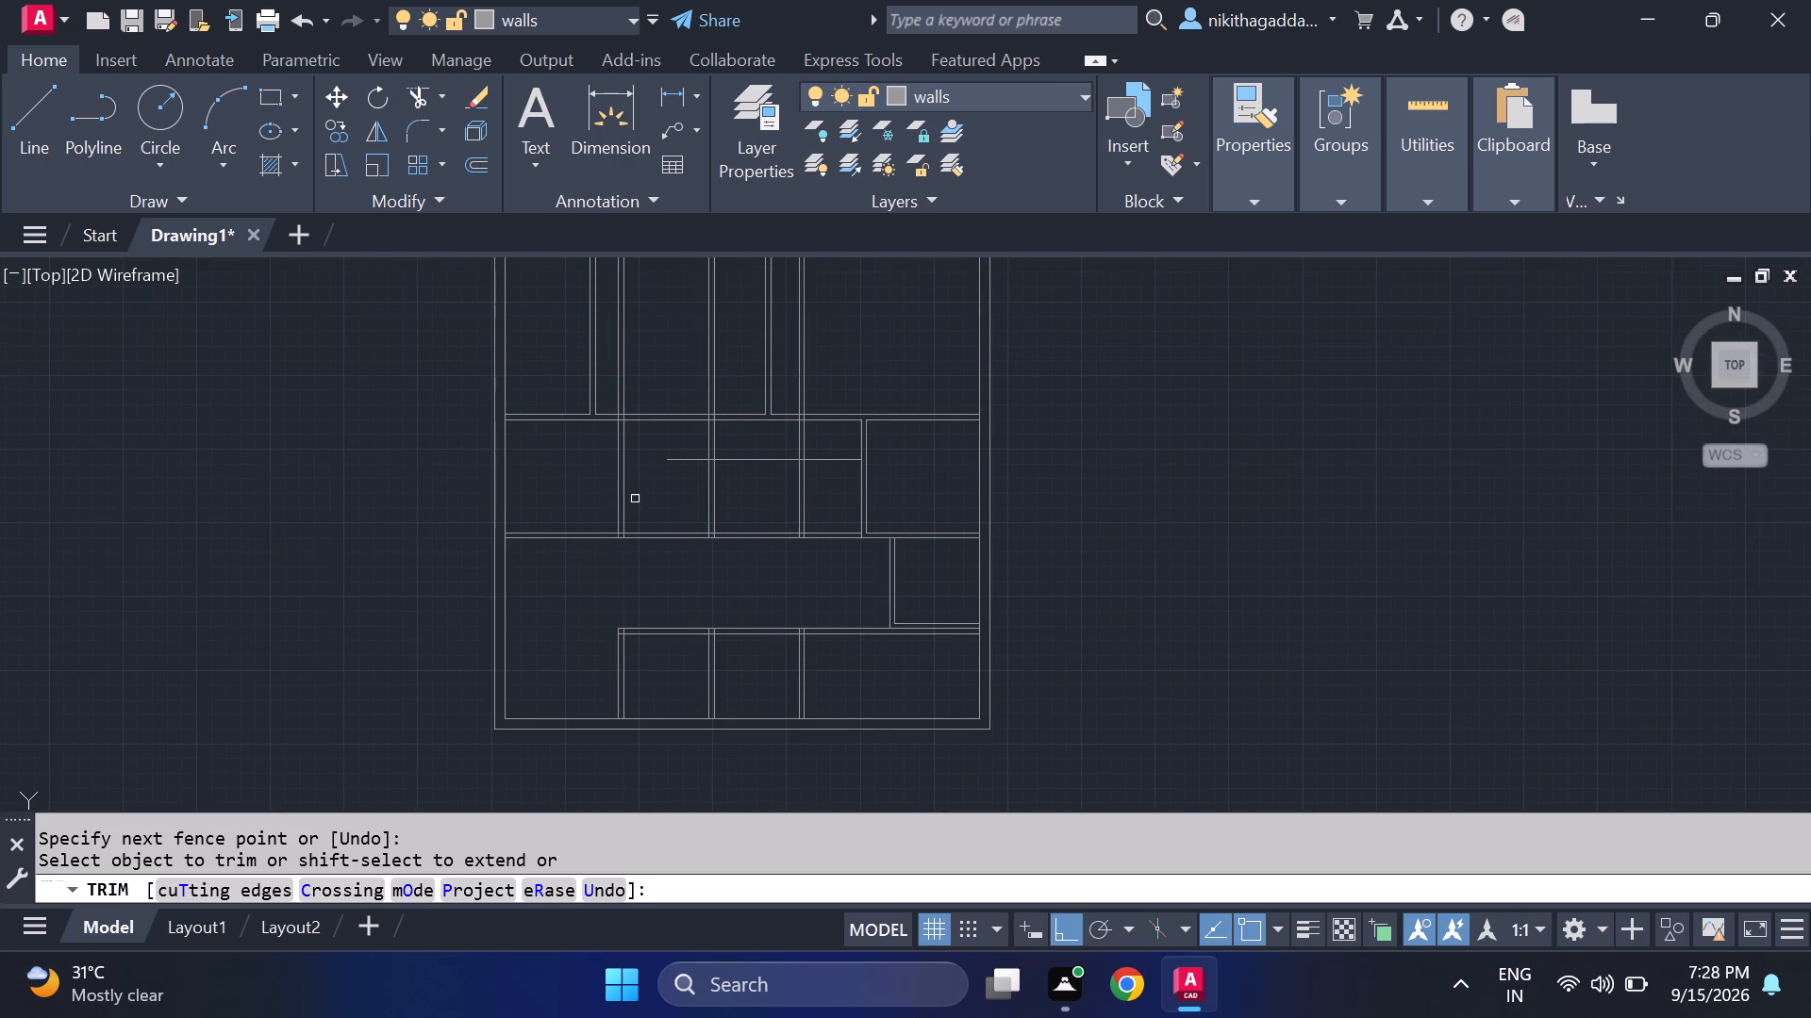
pyautogui.scroll(1, 636, 499)
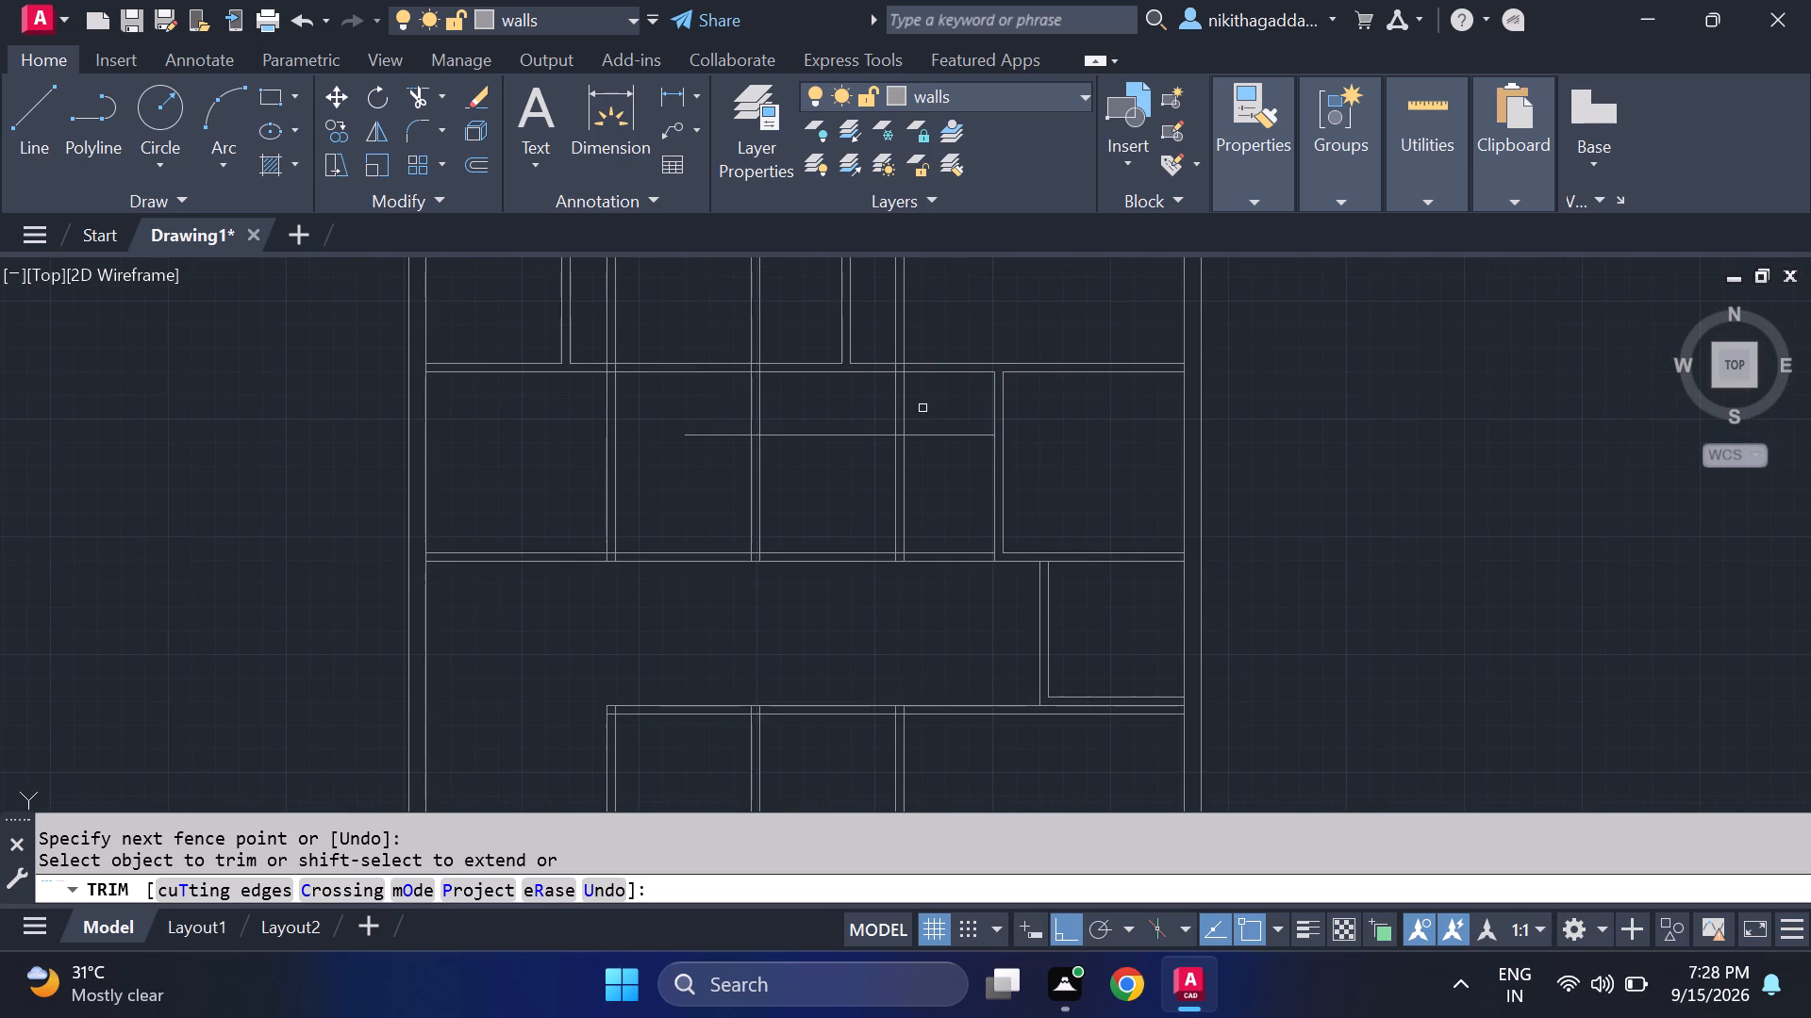
pyautogui.moveTo(922, 408); pyautogui.dragTo(561, 435)
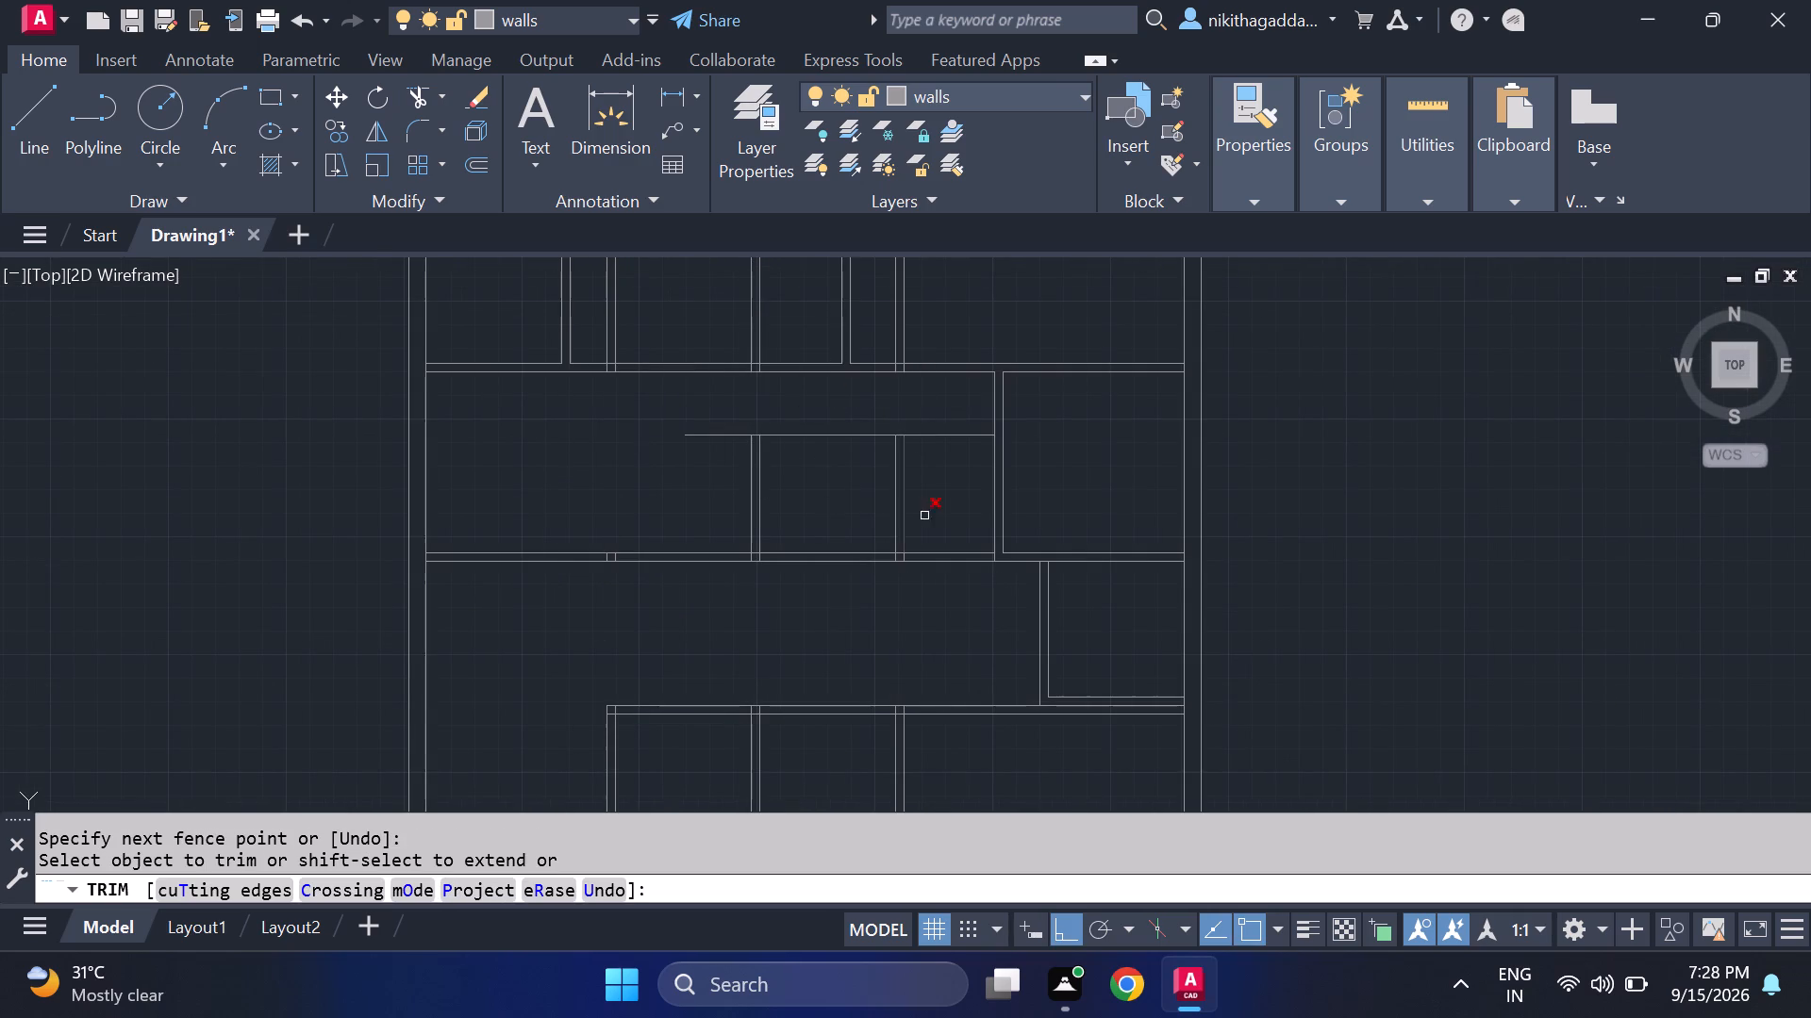
pyautogui.moveTo(932, 504); pyautogui.dragTo(640, 518)
# Trim the short leftover pieces of the three vertical partitions inside the horizontal partition south of the middle room band.
pyautogui.scroll(4, 906, 552)
pyautogui.moveTo(910, 558); pyautogui.dragTo(830, 561)
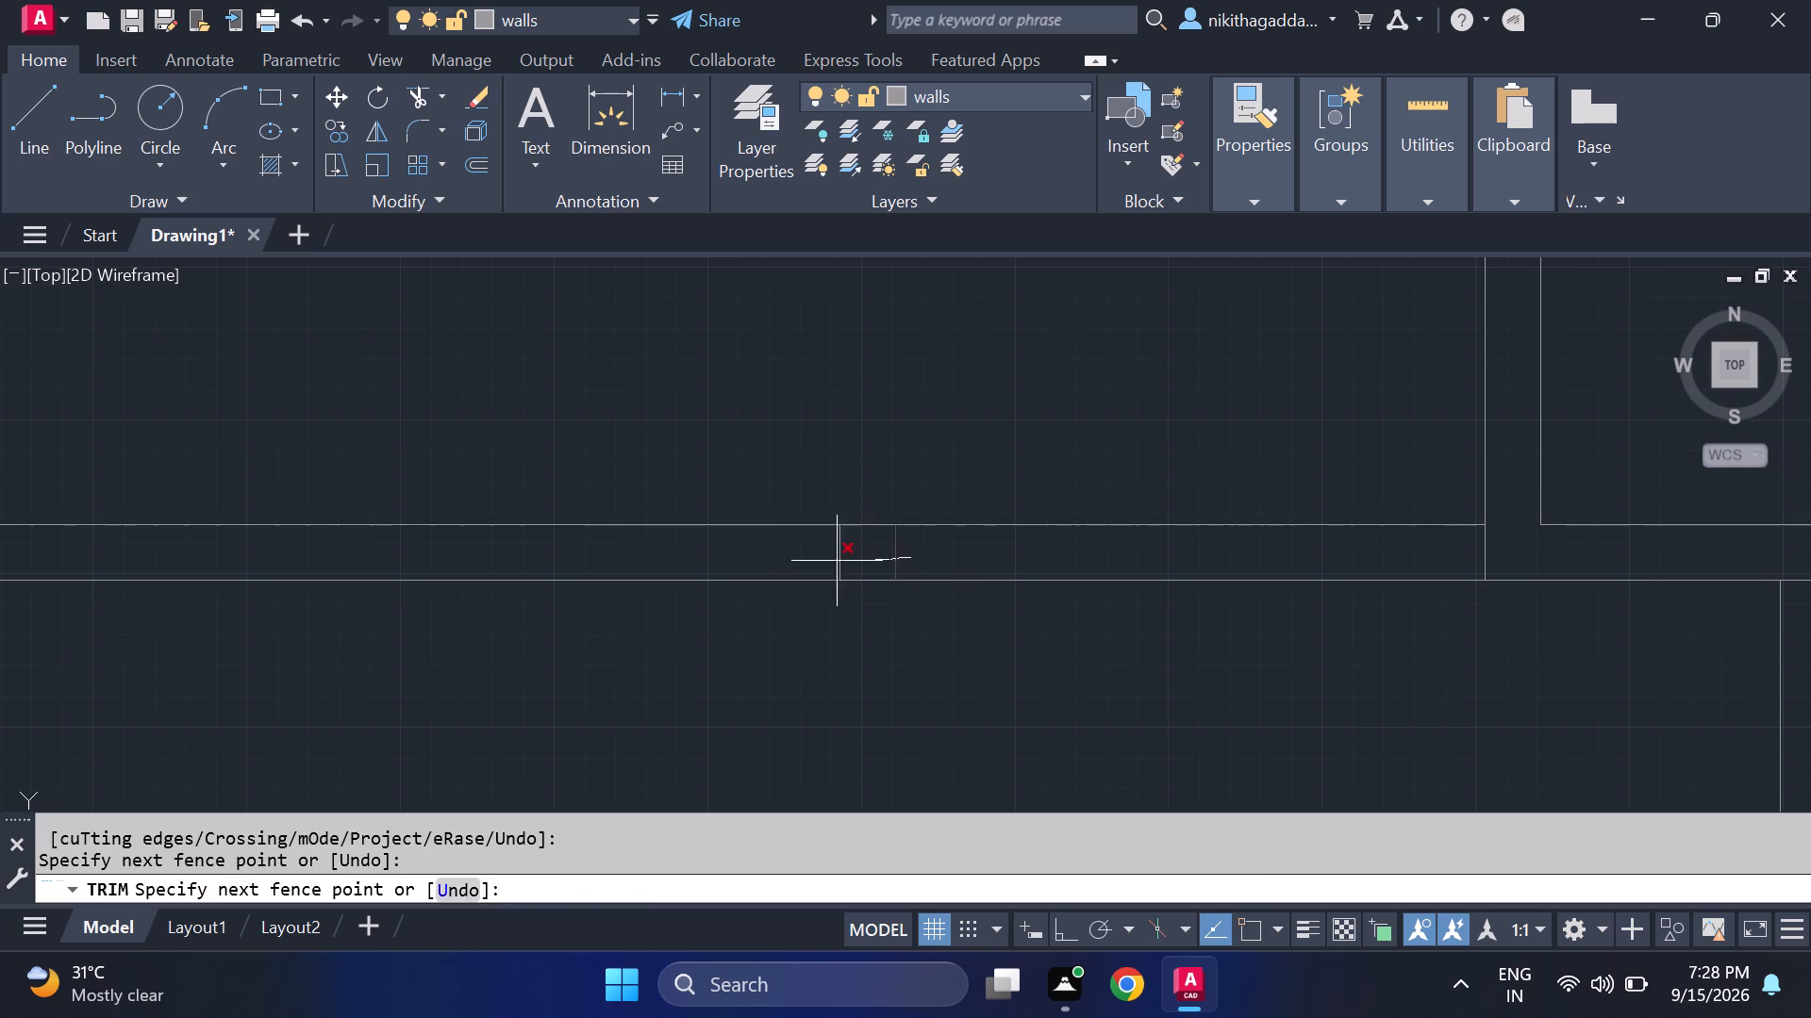
pyautogui.moveTo(830, 561); pyautogui.dragTo(806, 561)
pyautogui.scroll(-4, 363, 584)
pyautogui.scroll(5, 237, 612)
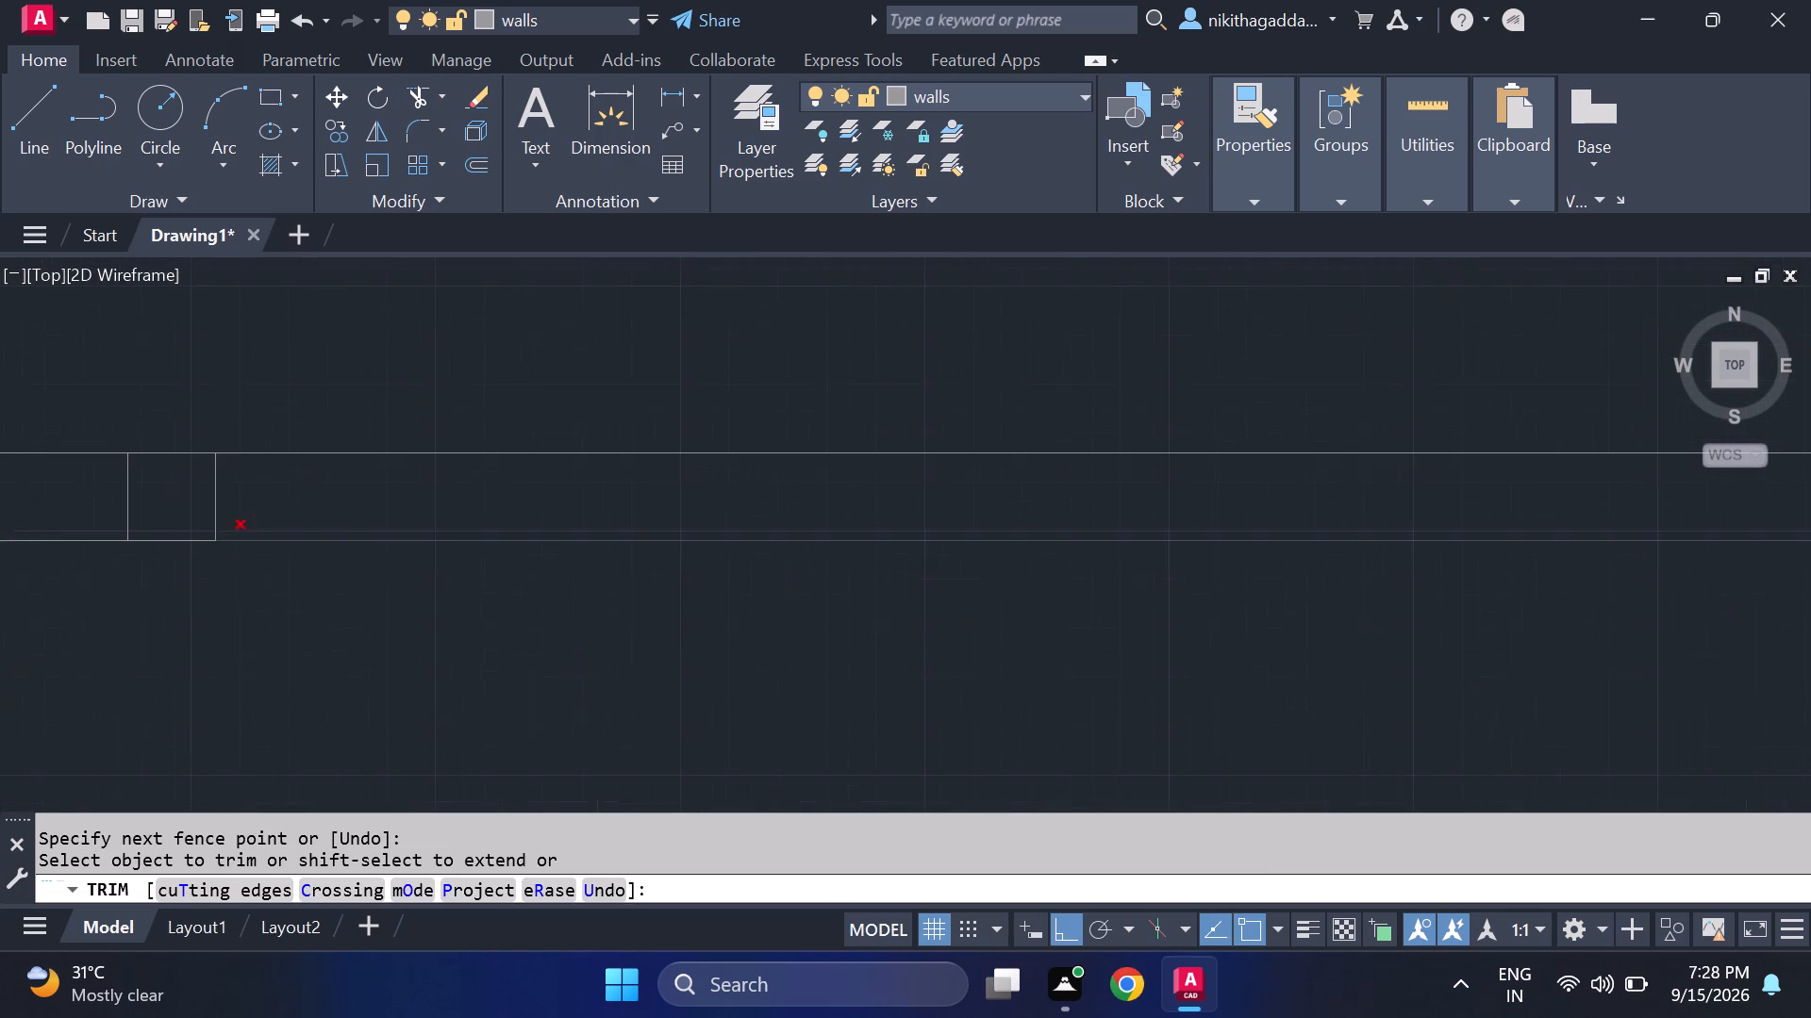
pyautogui.moveTo(238, 501); pyautogui.dragTo(70, 508)
pyautogui.scroll(-4, 103, 551)
pyautogui.moveTo(193, 633); pyautogui.dragTo(427, 675, button='middle')
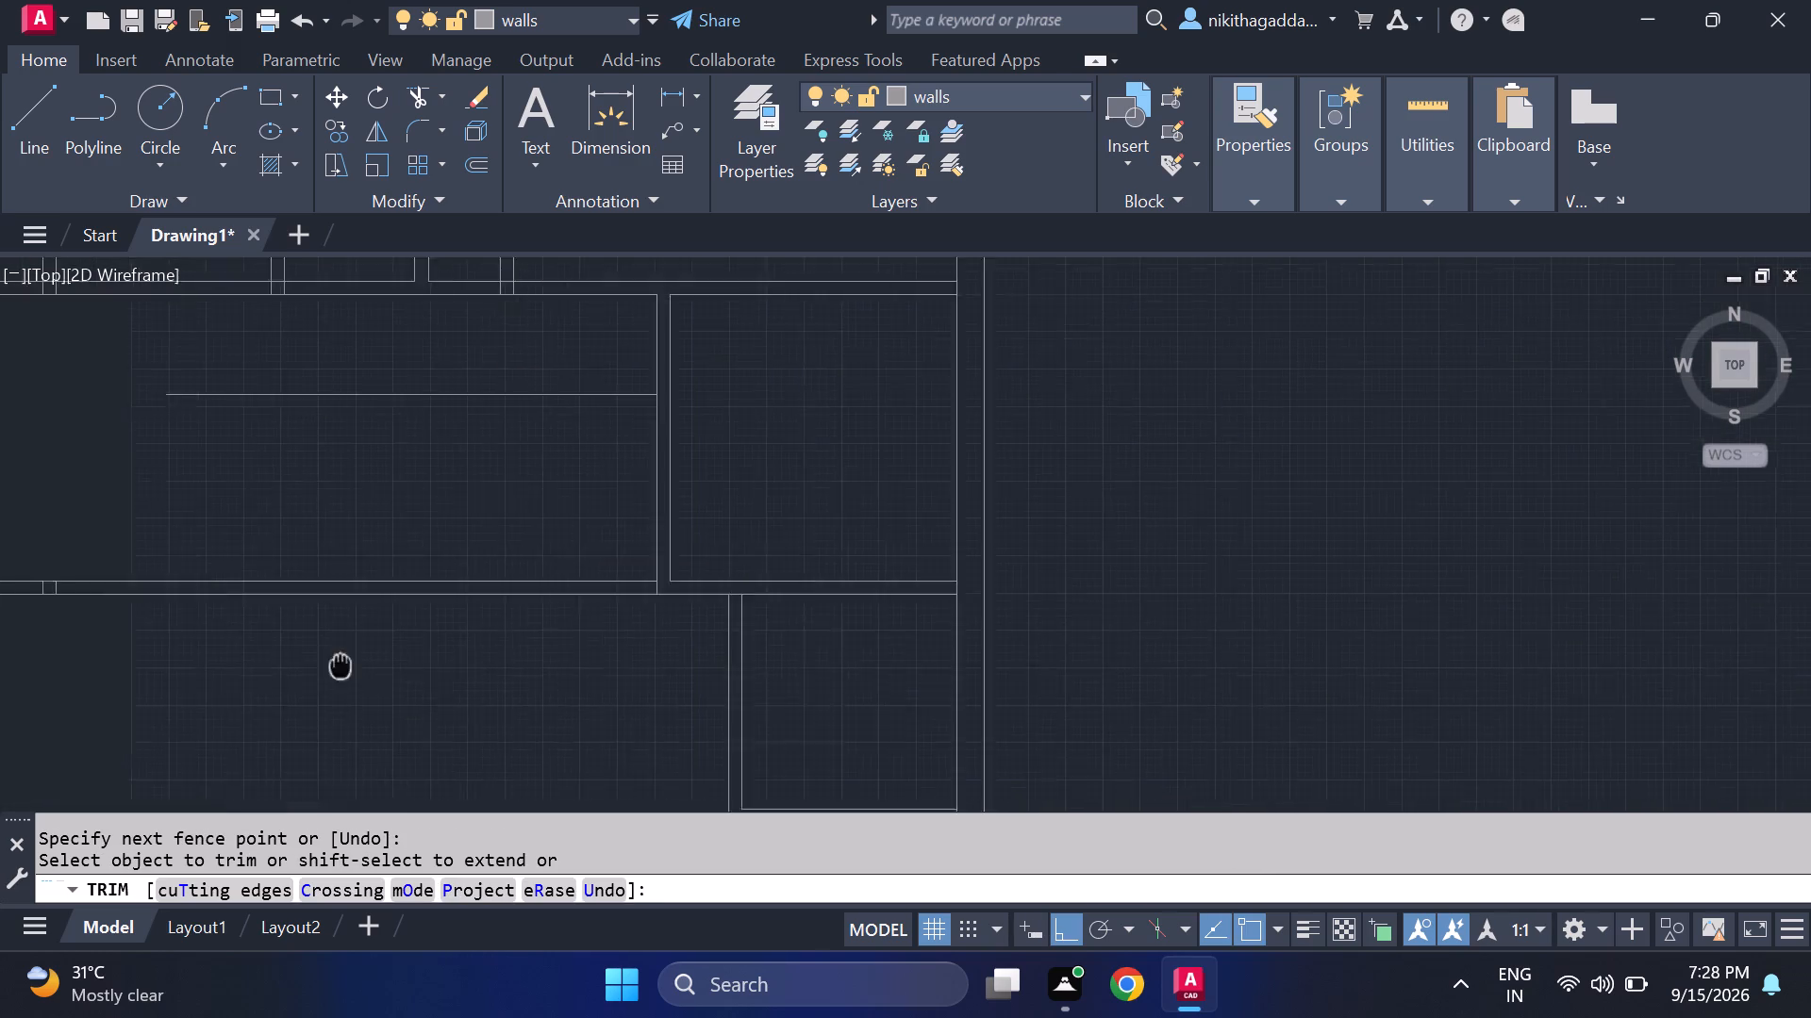
pyautogui.moveTo(427, 675); pyautogui.dragTo(1066, 662, button='middle')
pyautogui.scroll(4, 760, 598)
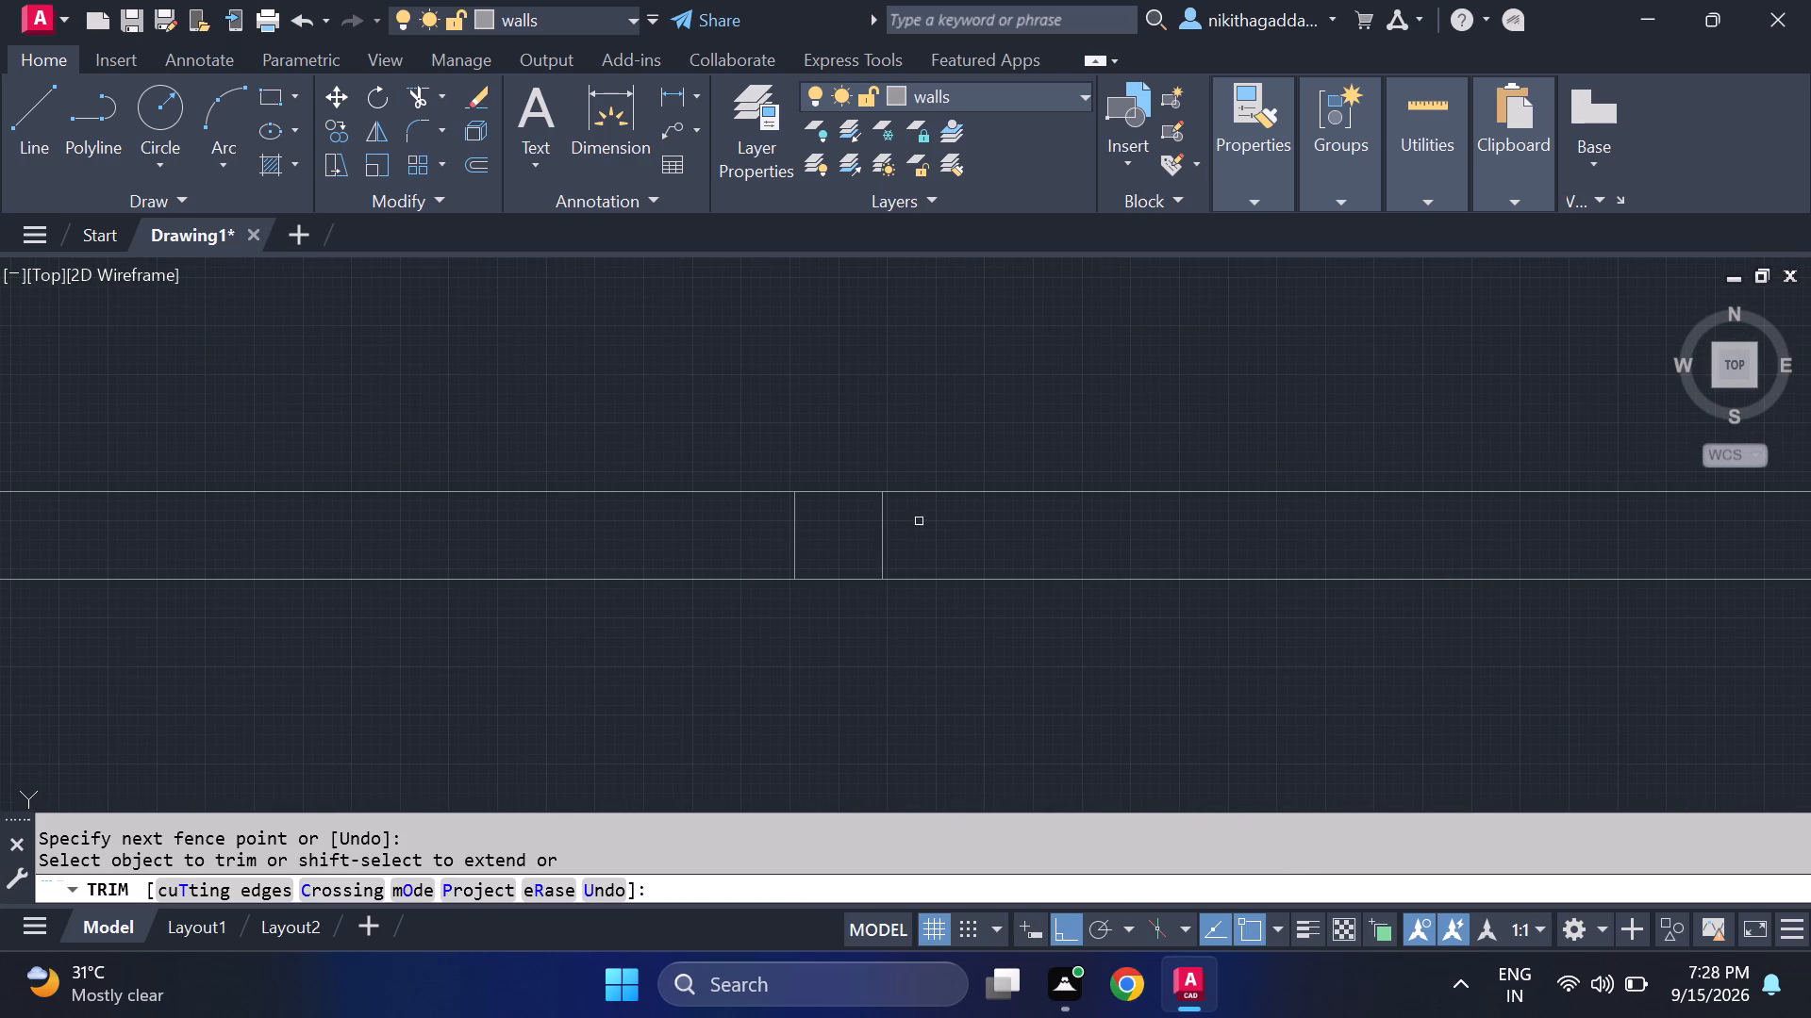
pyautogui.moveTo(919, 521); pyautogui.dragTo(712, 527)
pyautogui.scroll(-4, 793, 608)
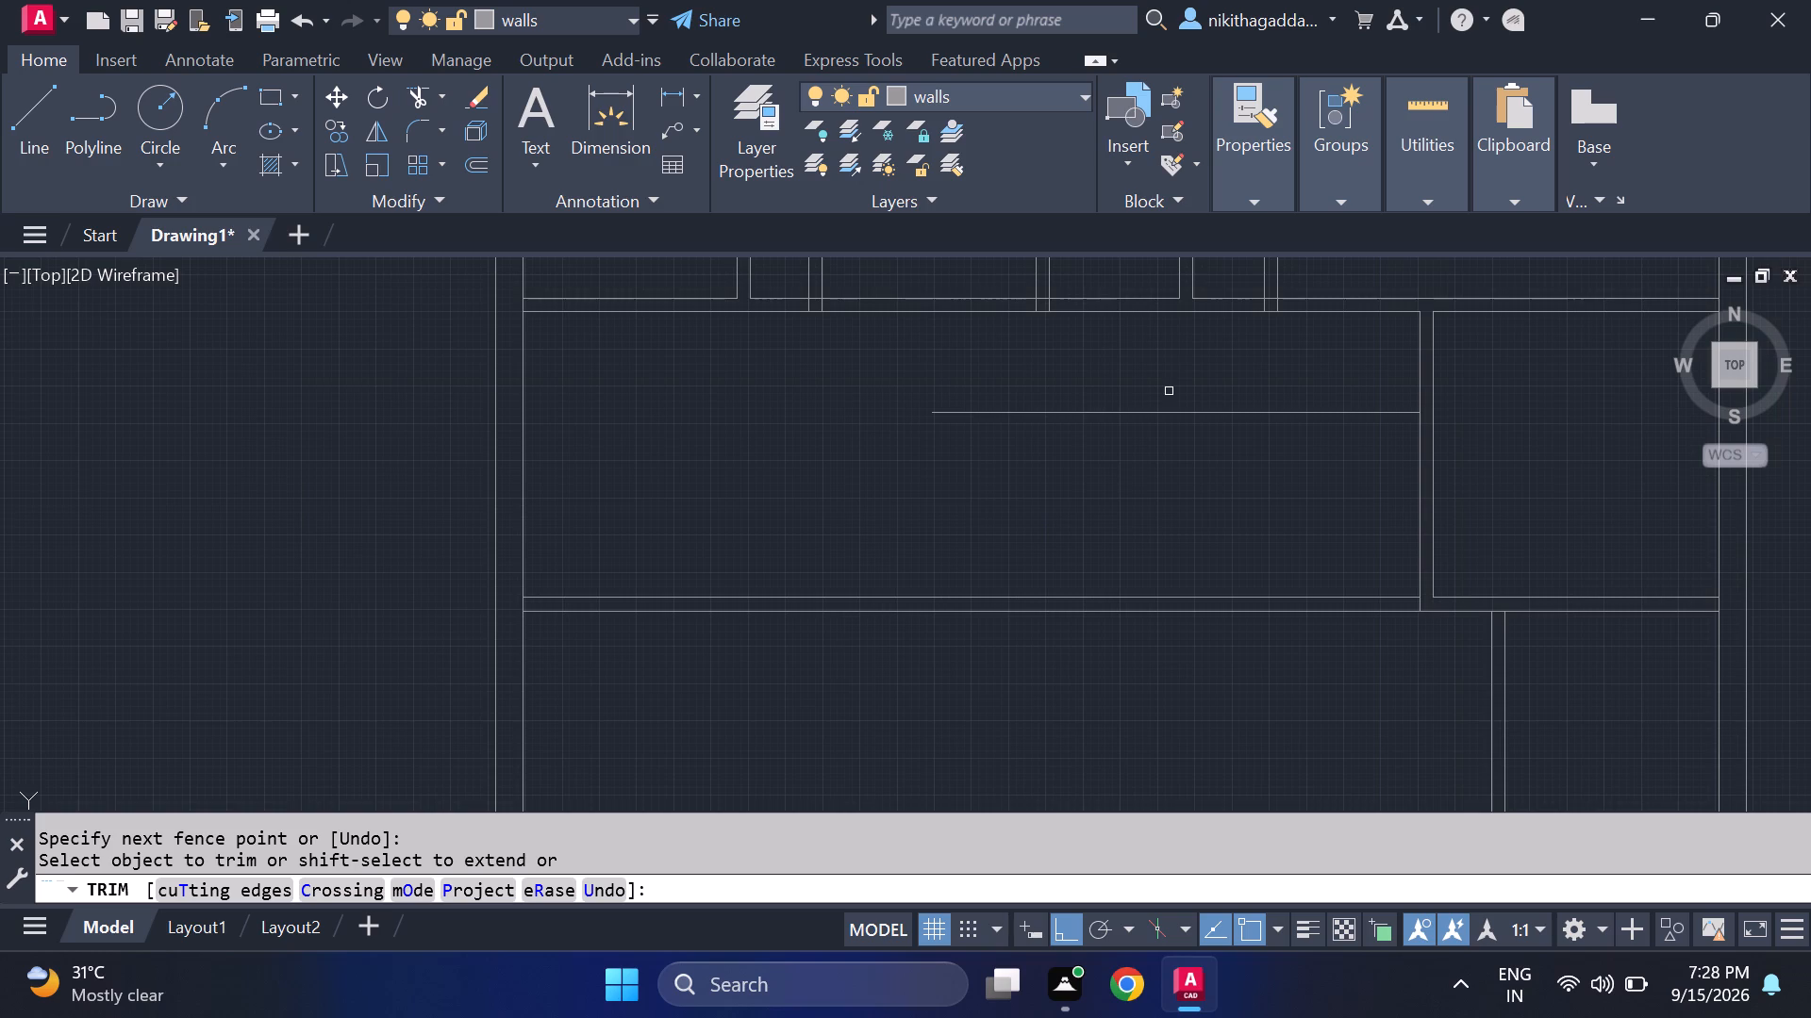
# Trim the southernmost horizontal partition east of the third vertical partition, keeping the small east room's enclosing walls.
pyautogui.scroll(-3, 1027, 505)
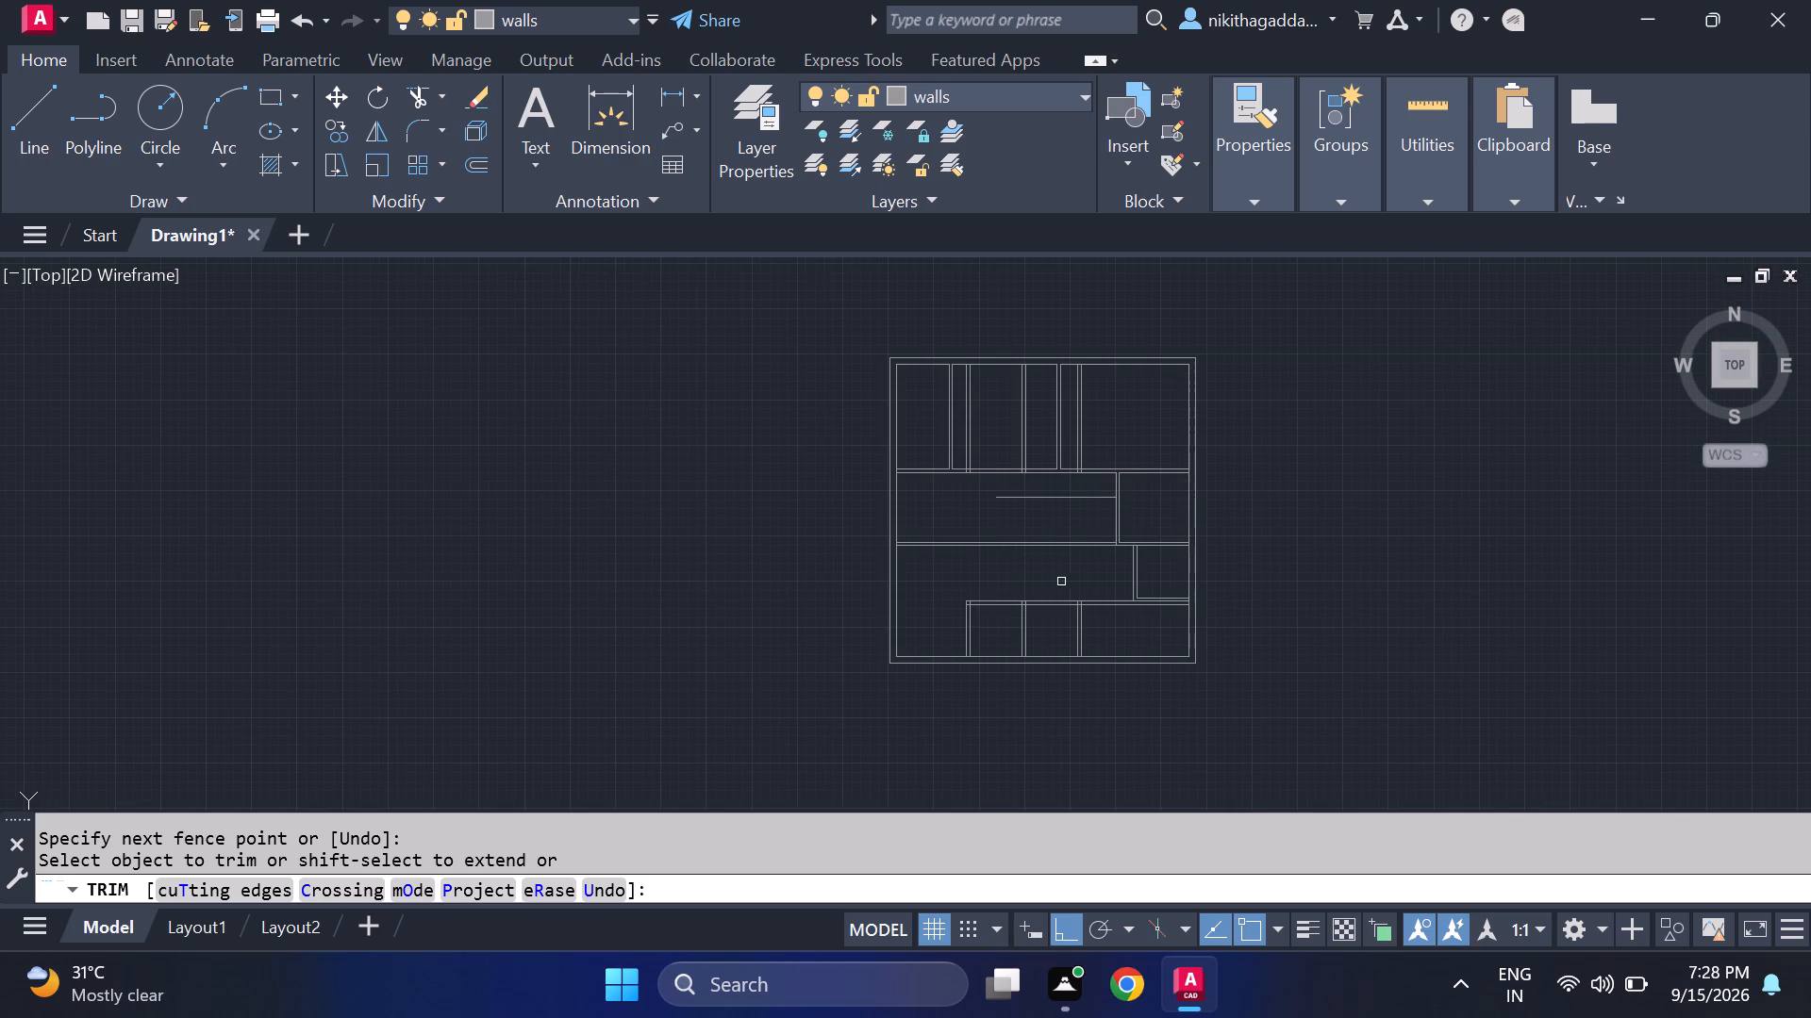
pyautogui.moveTo(1072, 587); pyautogui.dragTo(1022, 537, button='middle')
pyautogui.middleClick(998, 530)
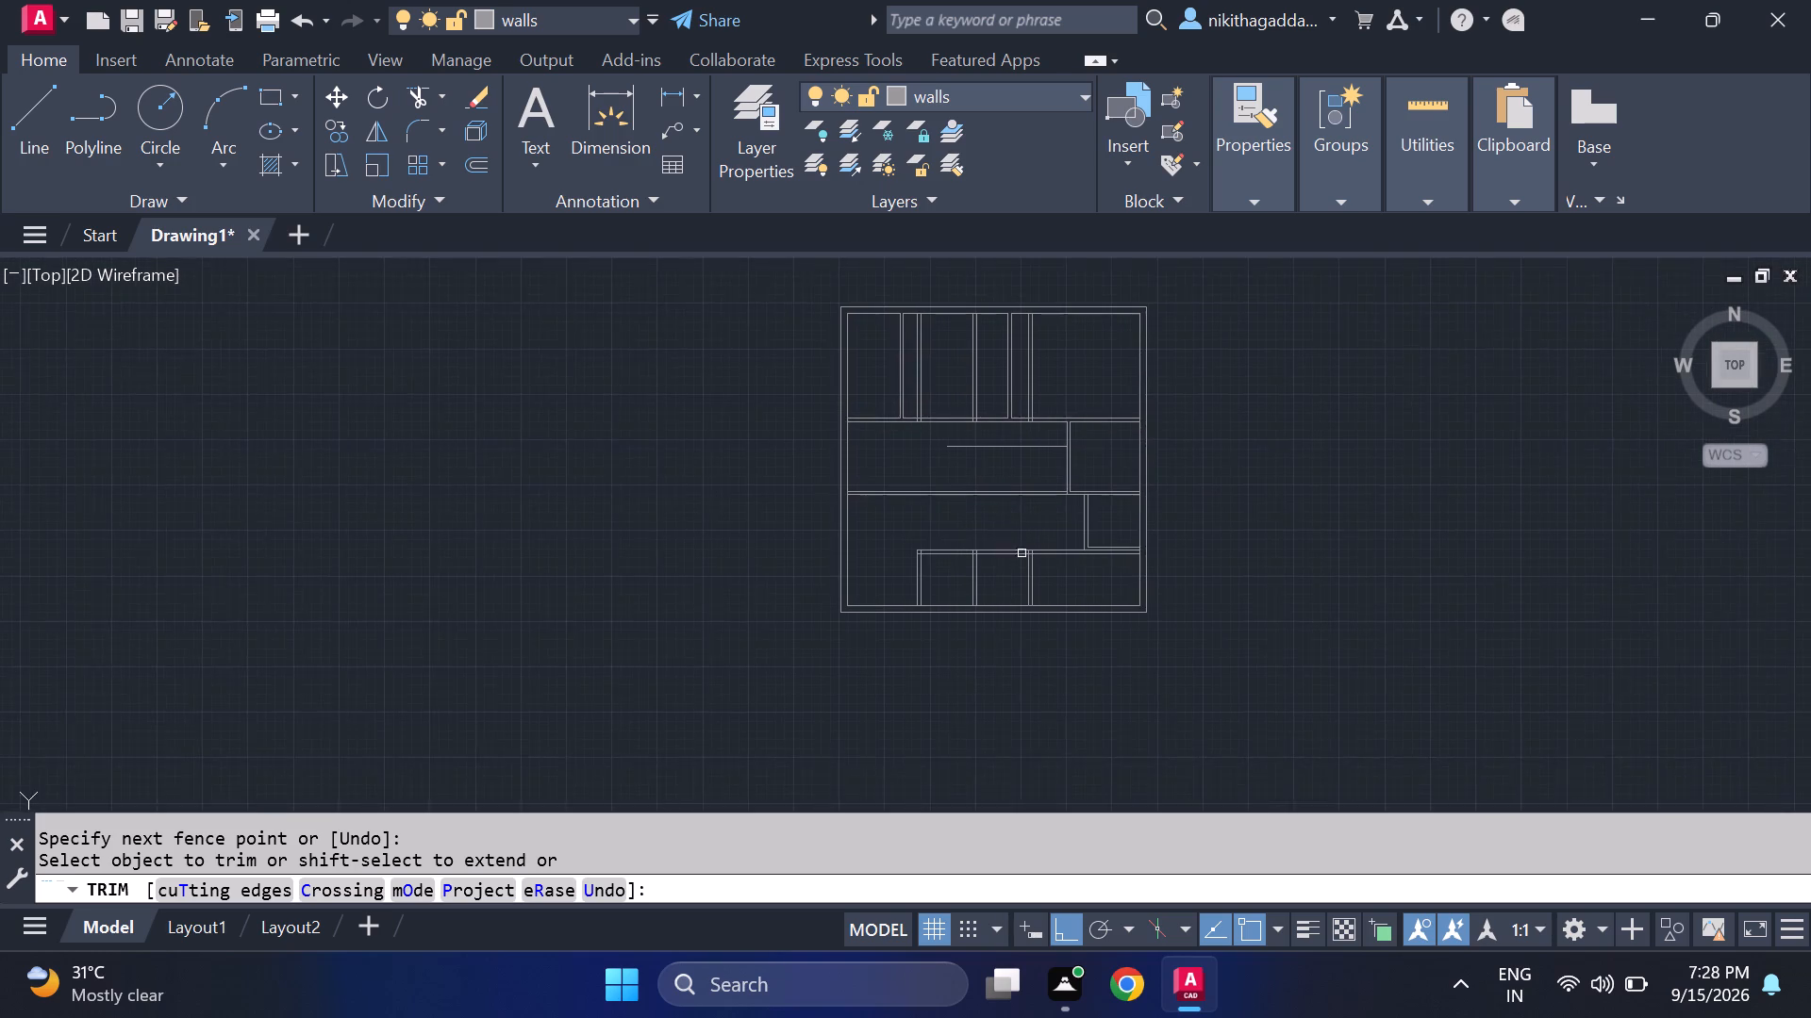
pyautogui.scroll(2, 1045, 566)
pyautogui.moveTo(1062, 512); pyautogui.dragTo(1097, 583)
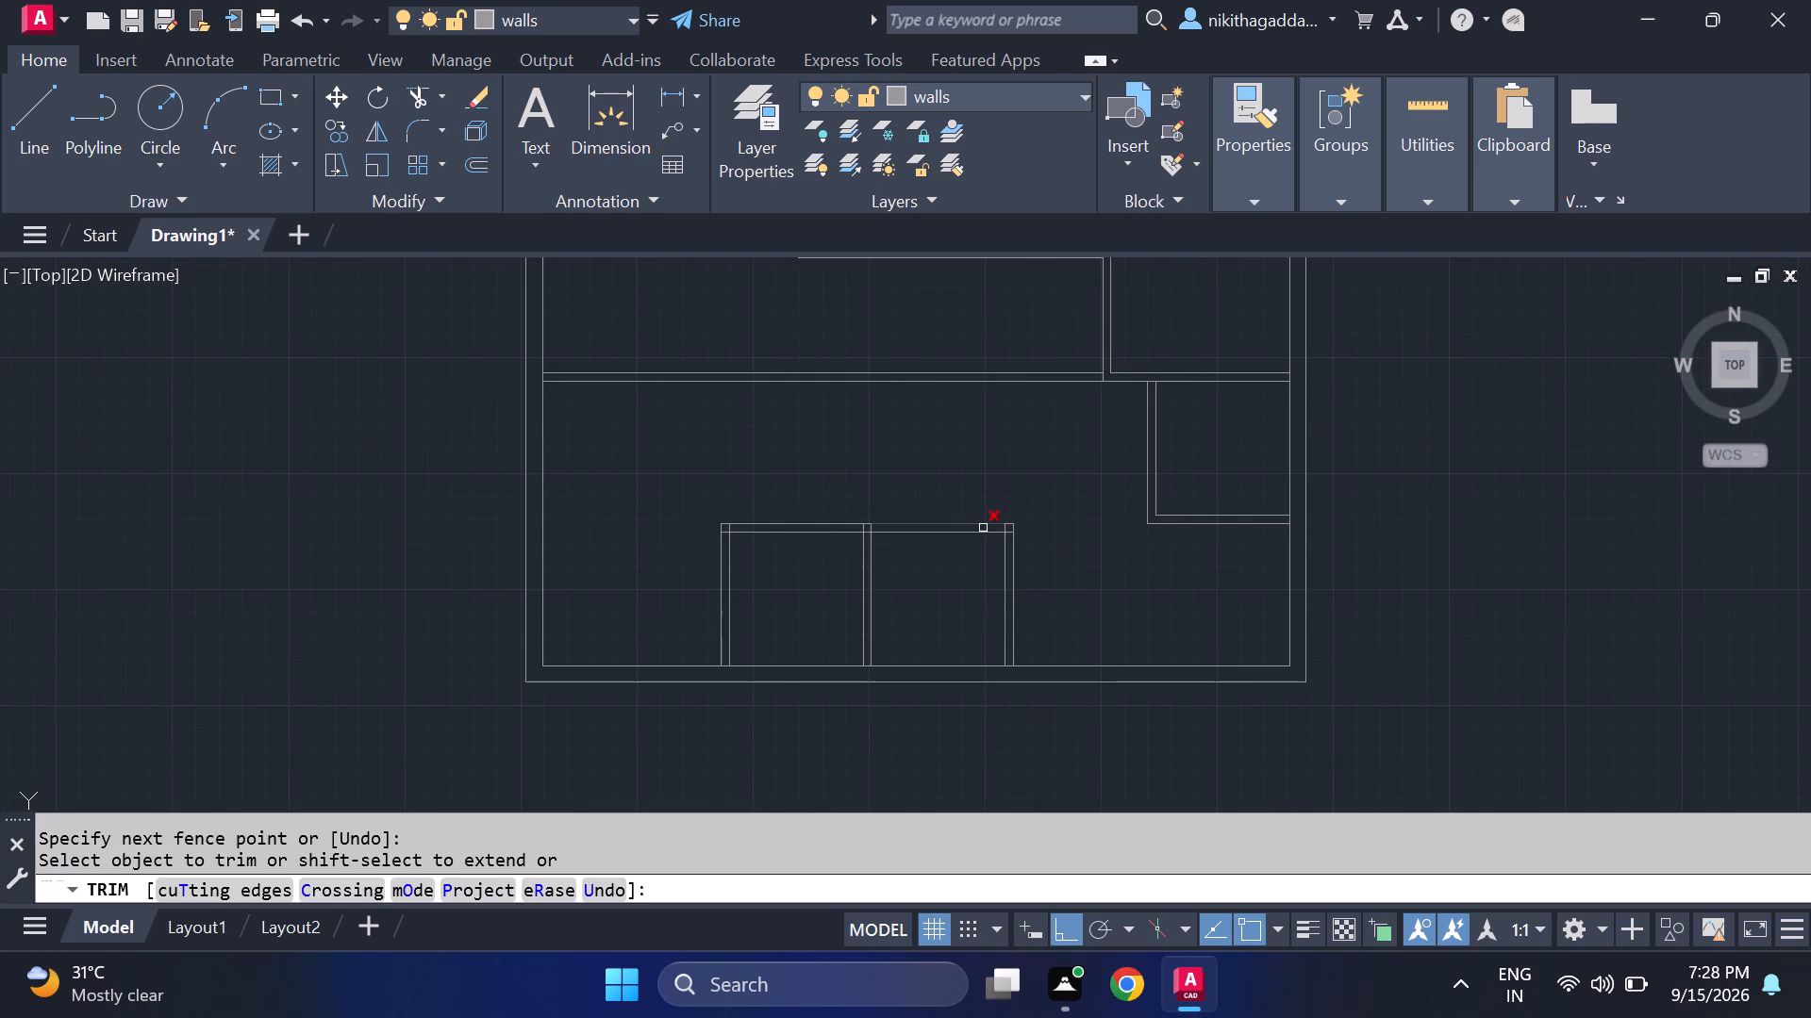
# Trim the north line of the southernmost horizontal partition between the second and third vertical partitions.
pyautogui.click(922, 524)
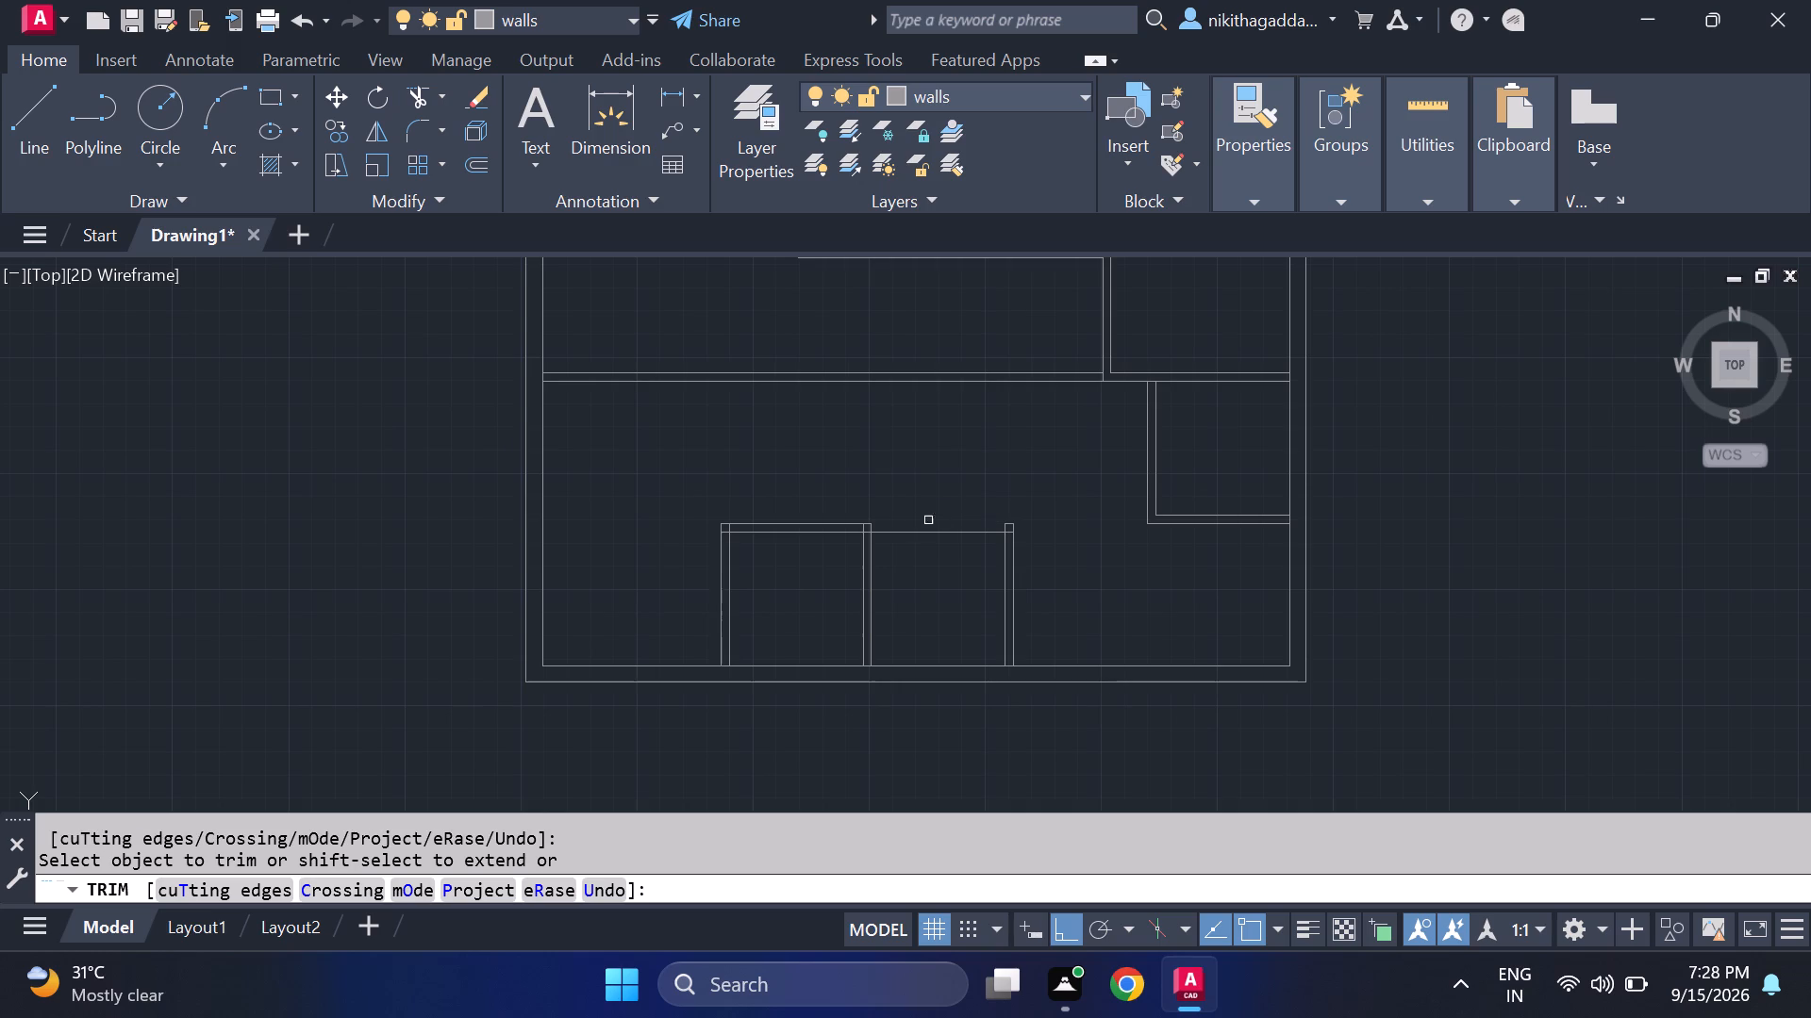
# Trim the crossing lines at the northwest corner of the small rooms along the south wall into a clean corner.
pyautogui.scroll(1, 1016, 545)
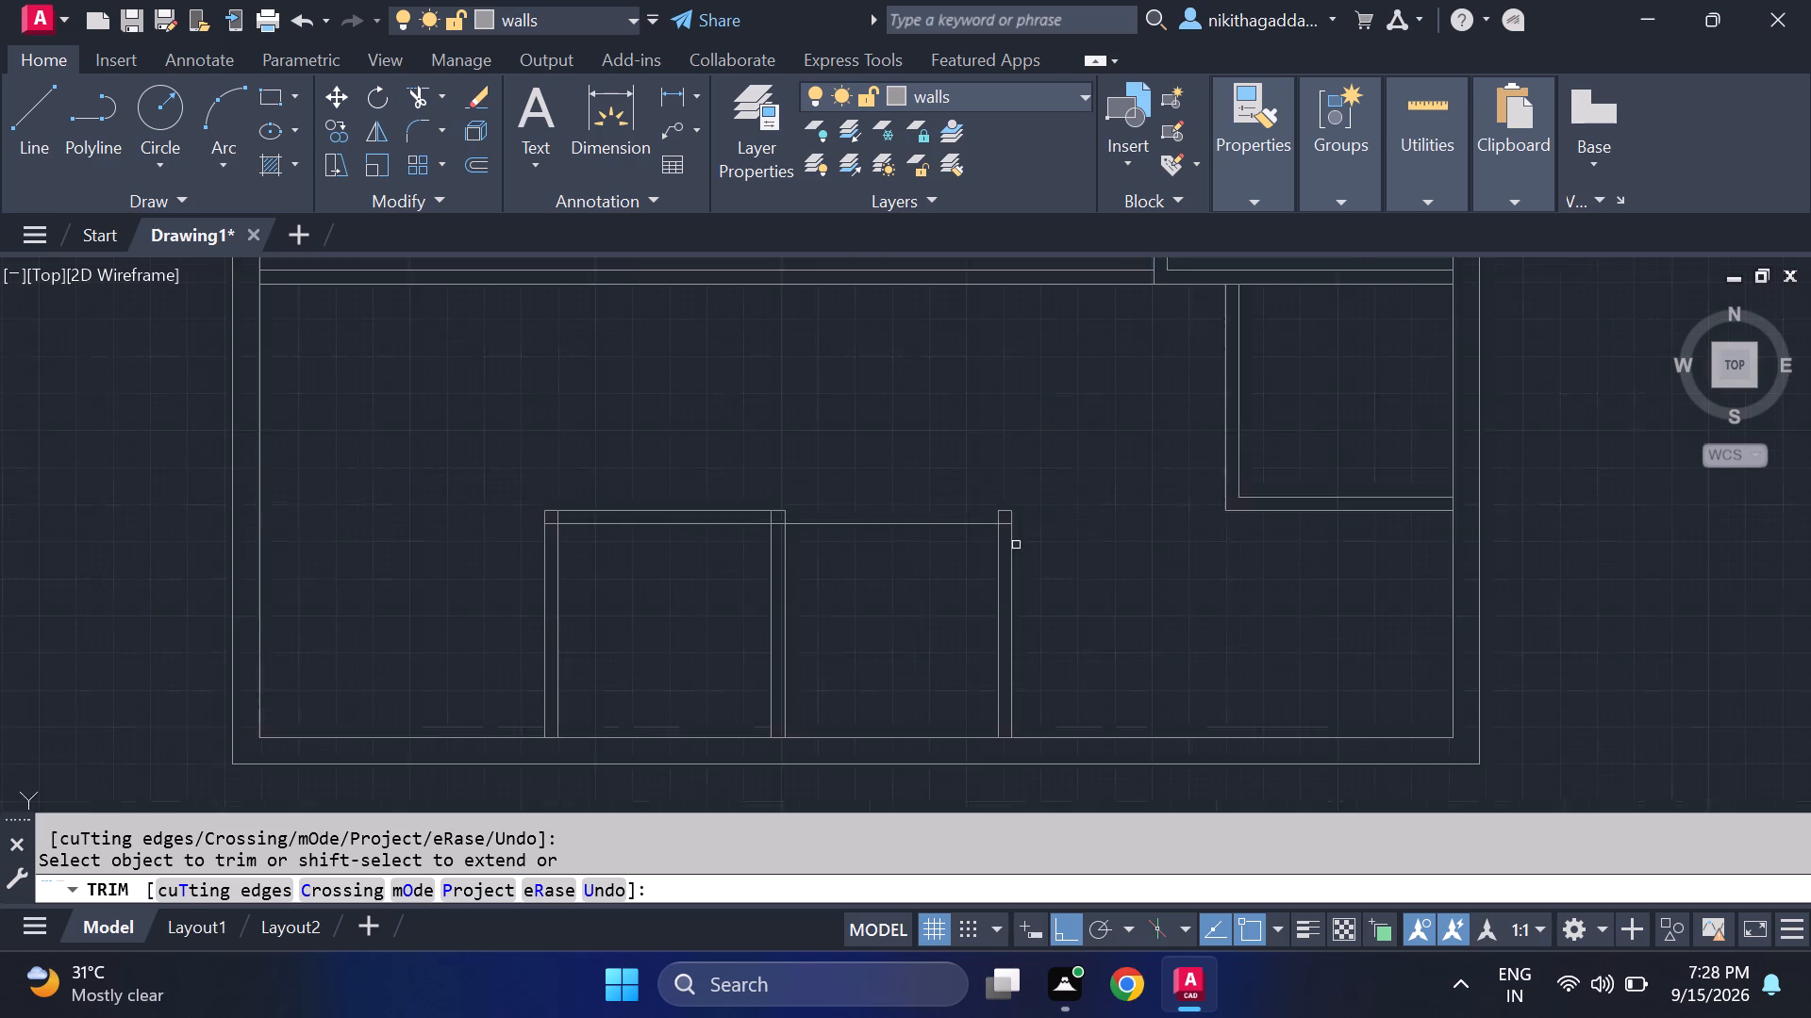
pyautogui.scroll(2, 1016, 545)
pyautogui.scroll(-3, 1015, 545)
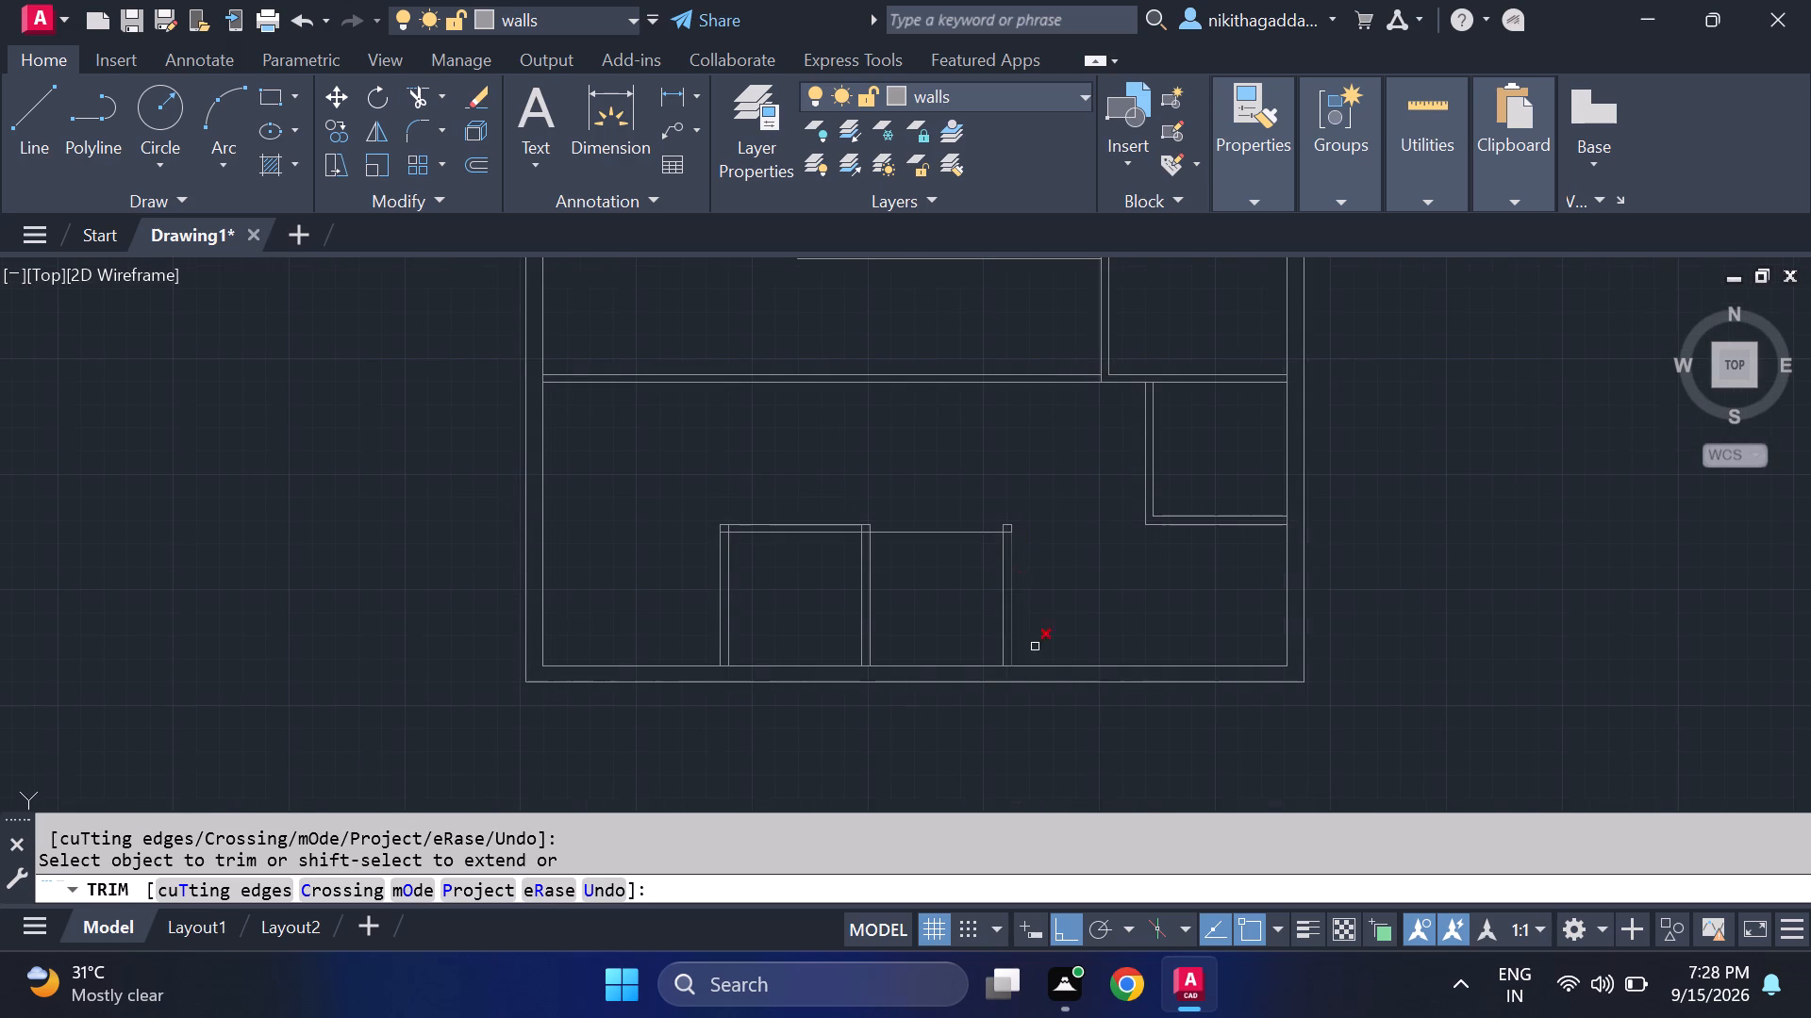
pyautogui.moveTo(1095, 606); pyautogui.dragTo(1098, 535, button='middle')
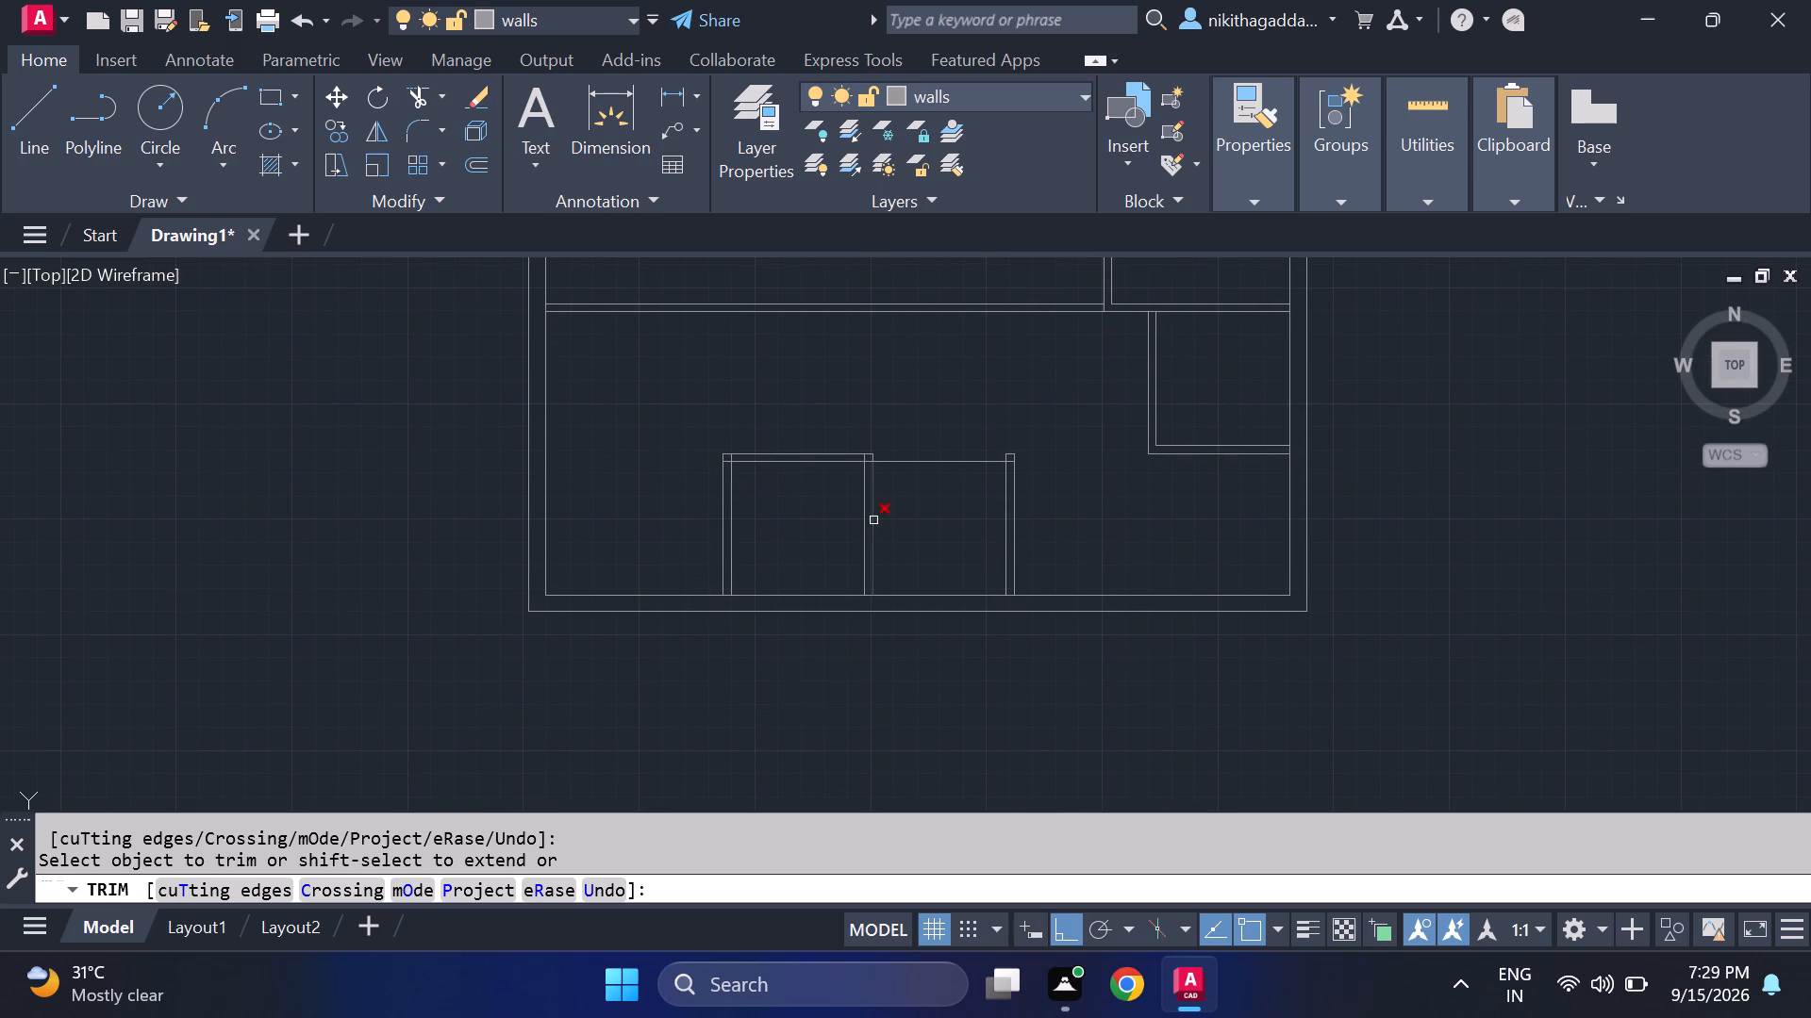
pyautogui.scroll(6, 735, 465)
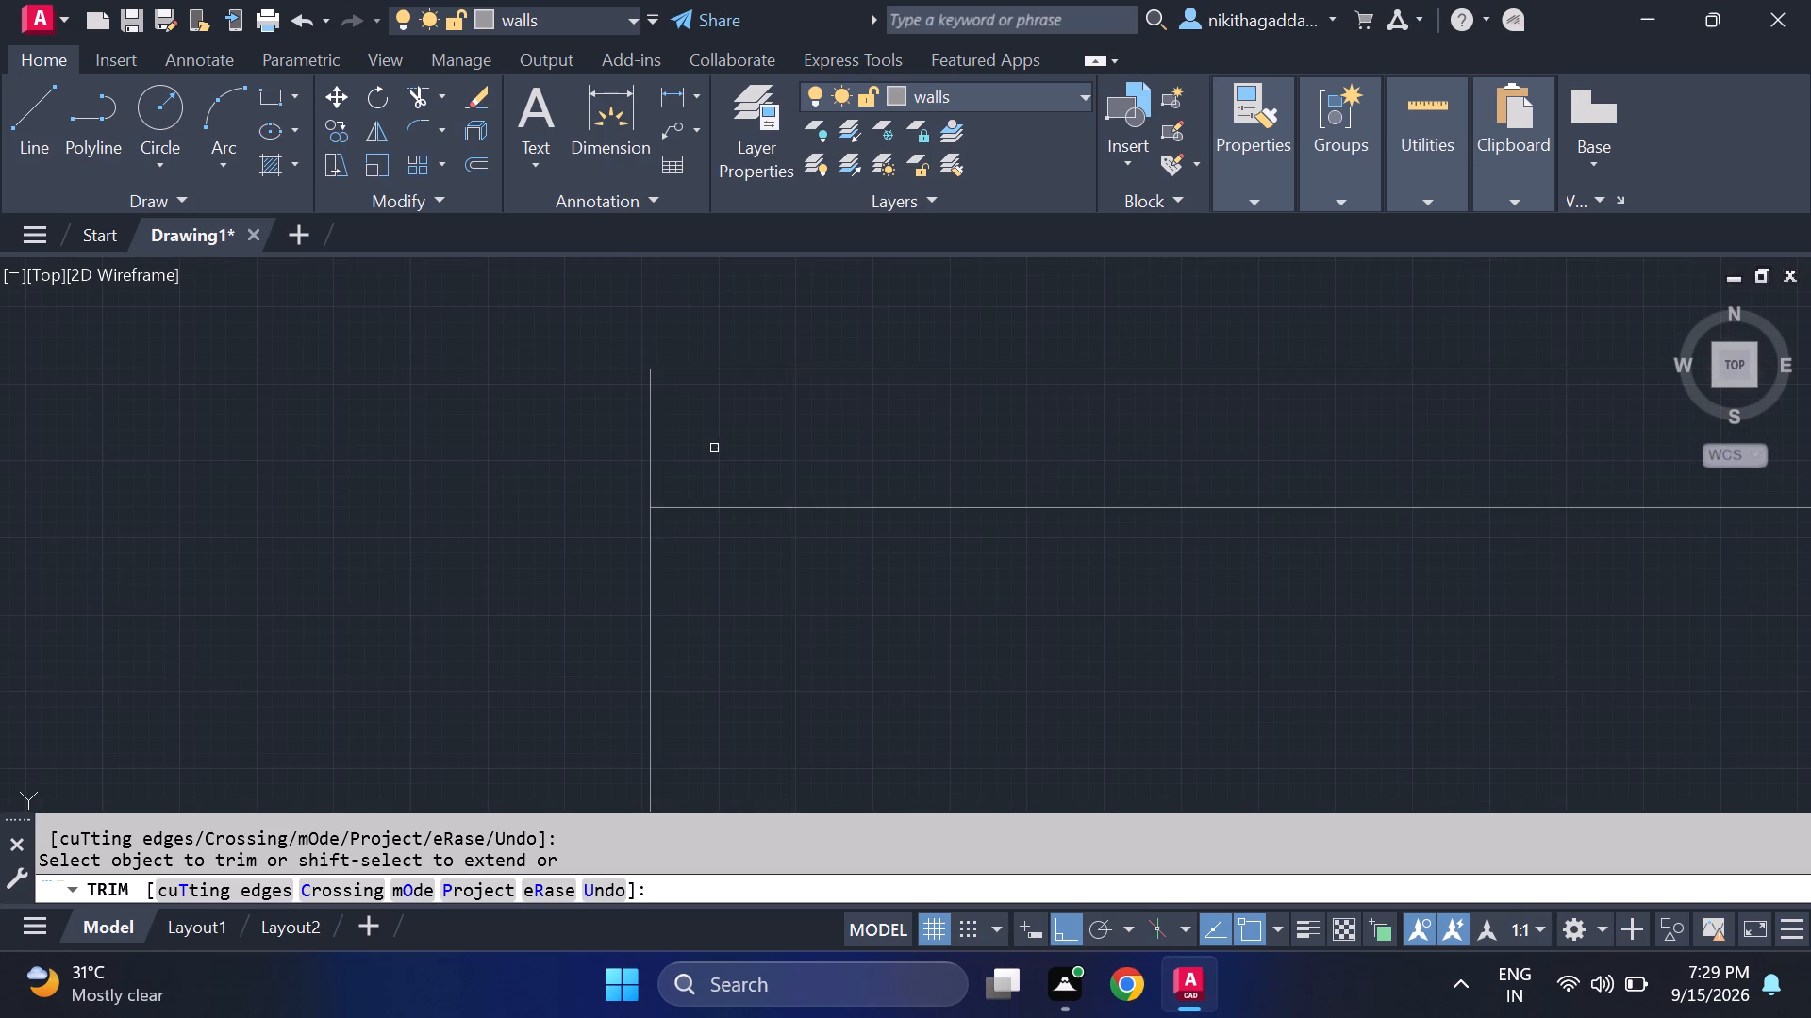
pyautogui.scroll(1, 716, 448)
pyautogui.moveTo(855, 450); pyautogui.dragTo(817, 455)
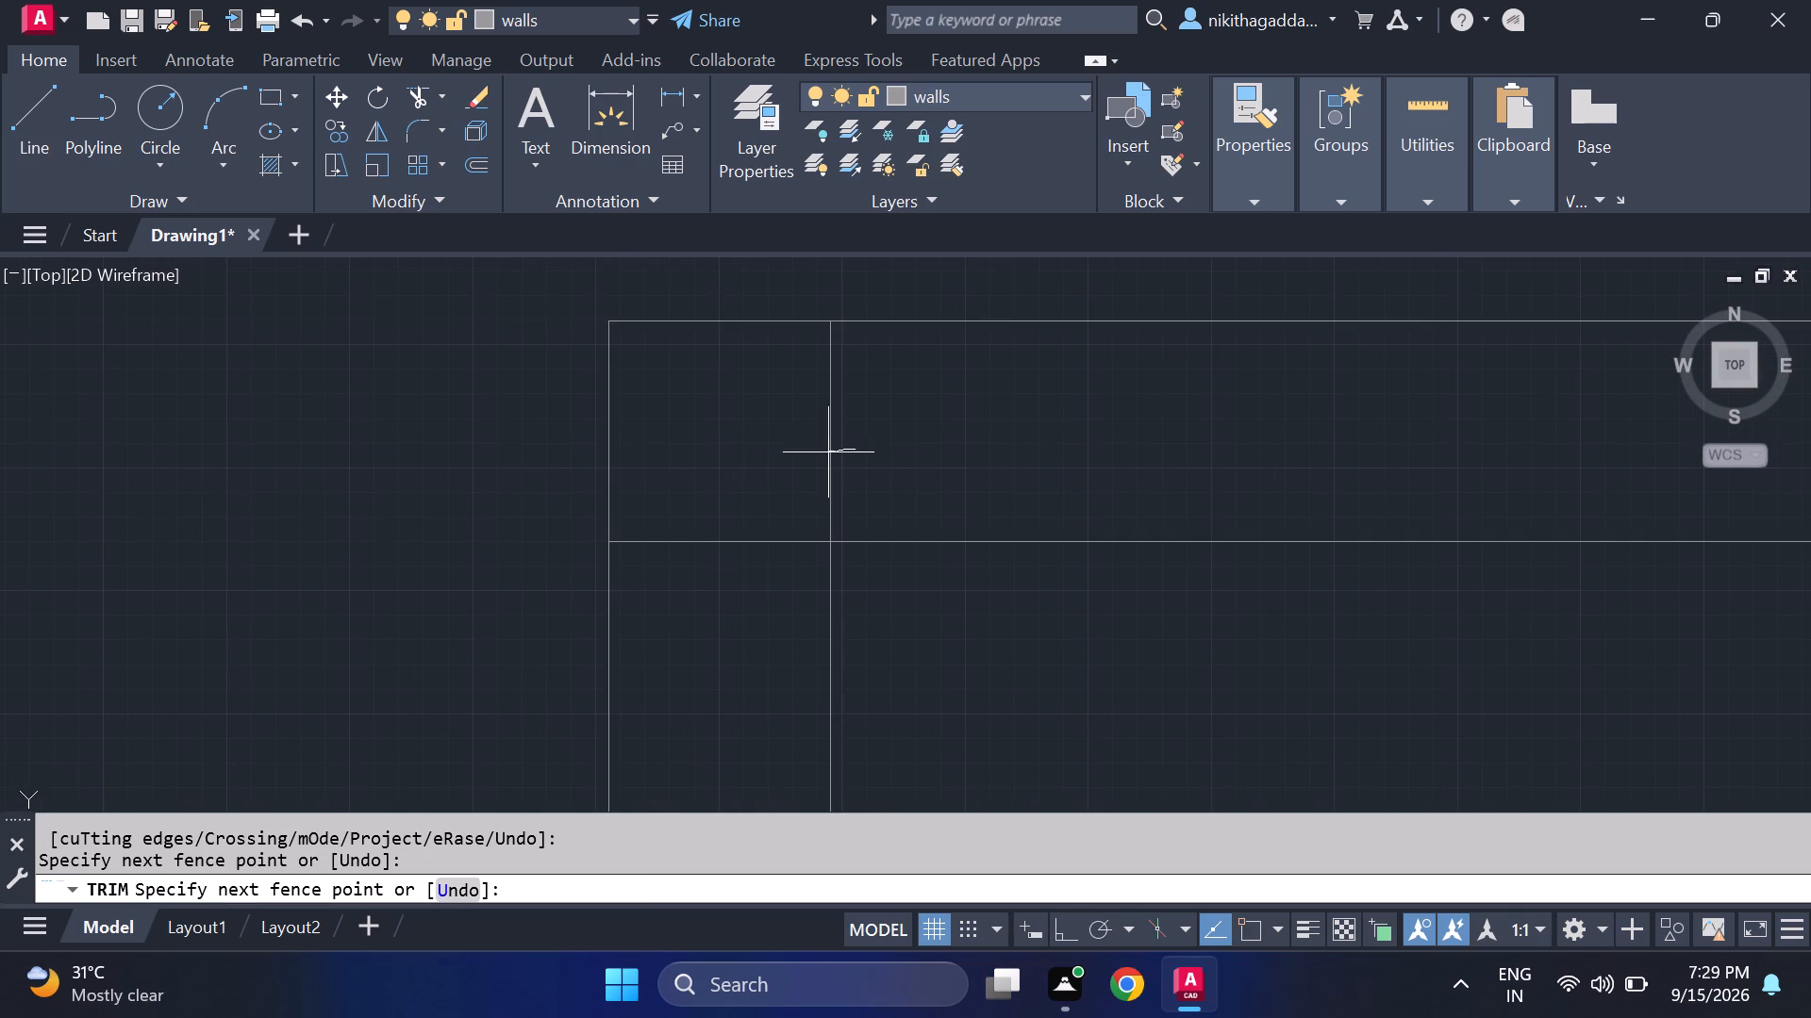
pyautogui.moveTo(817, 455); pyautogui.dragTo(741, 575)
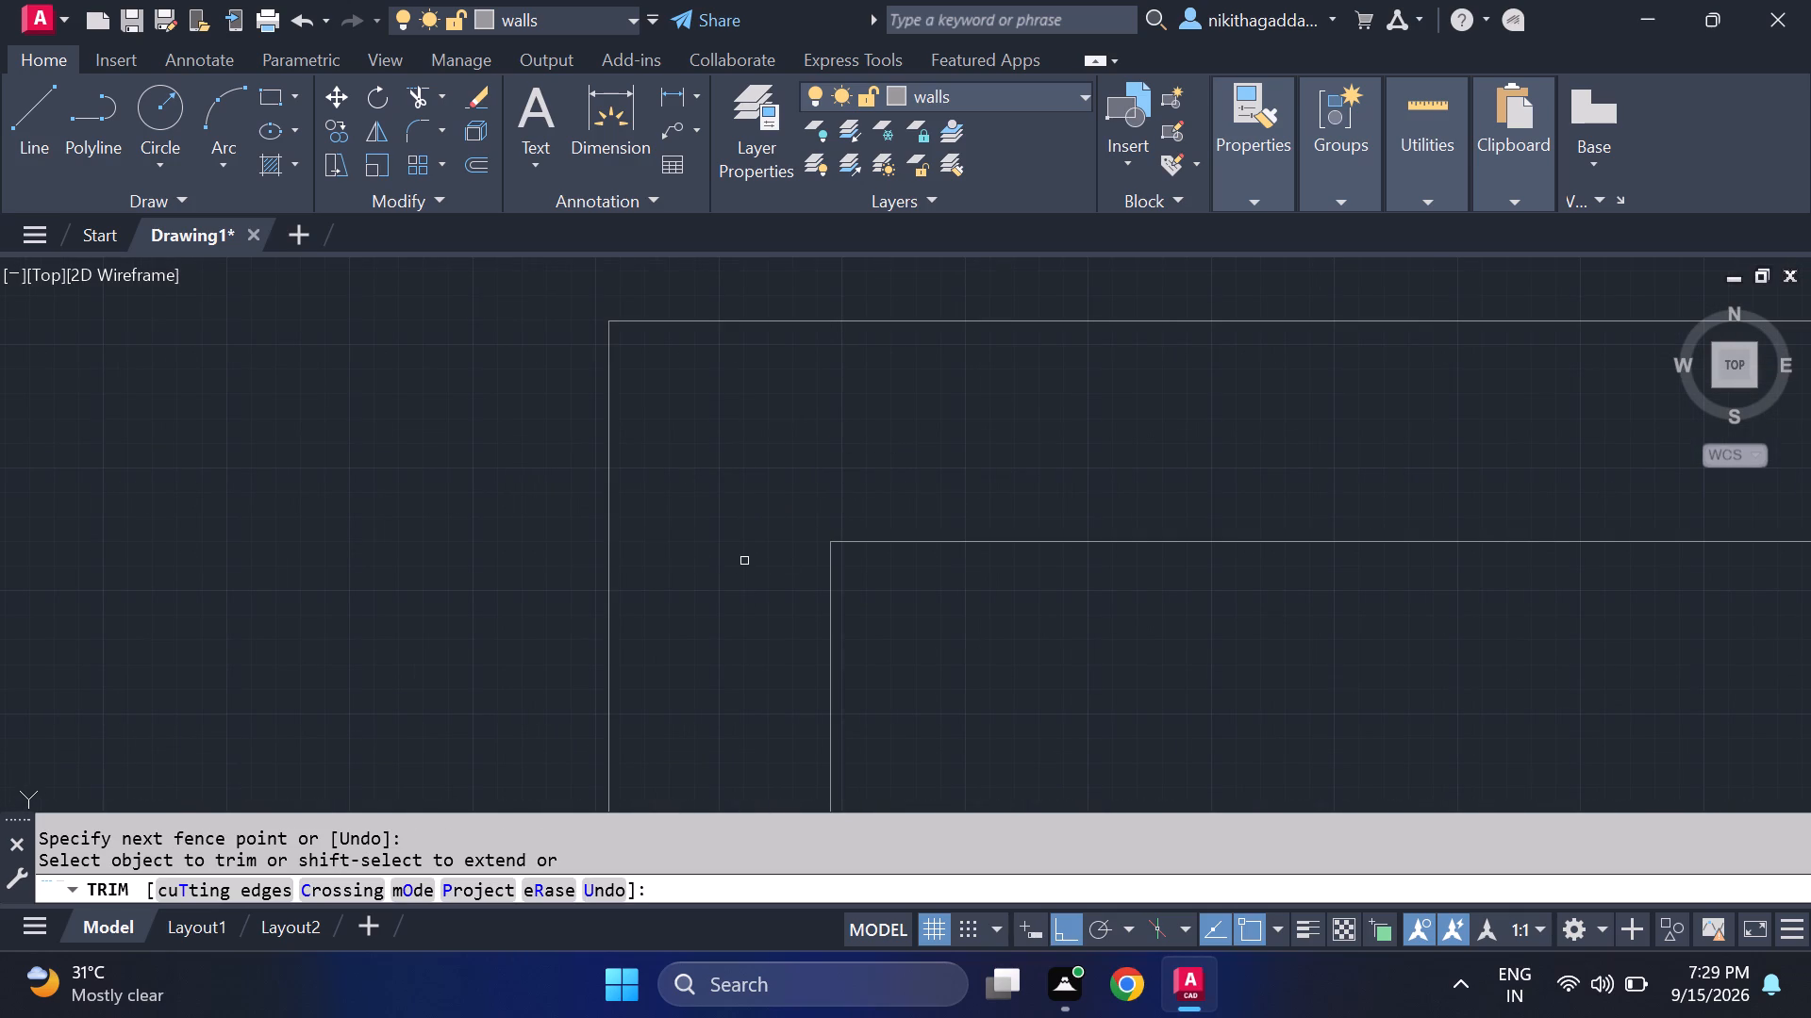
# Examine the whole floor plan and the trimmed partitions along the south wall.
pyautogui.scroll(-6, 746, 560)
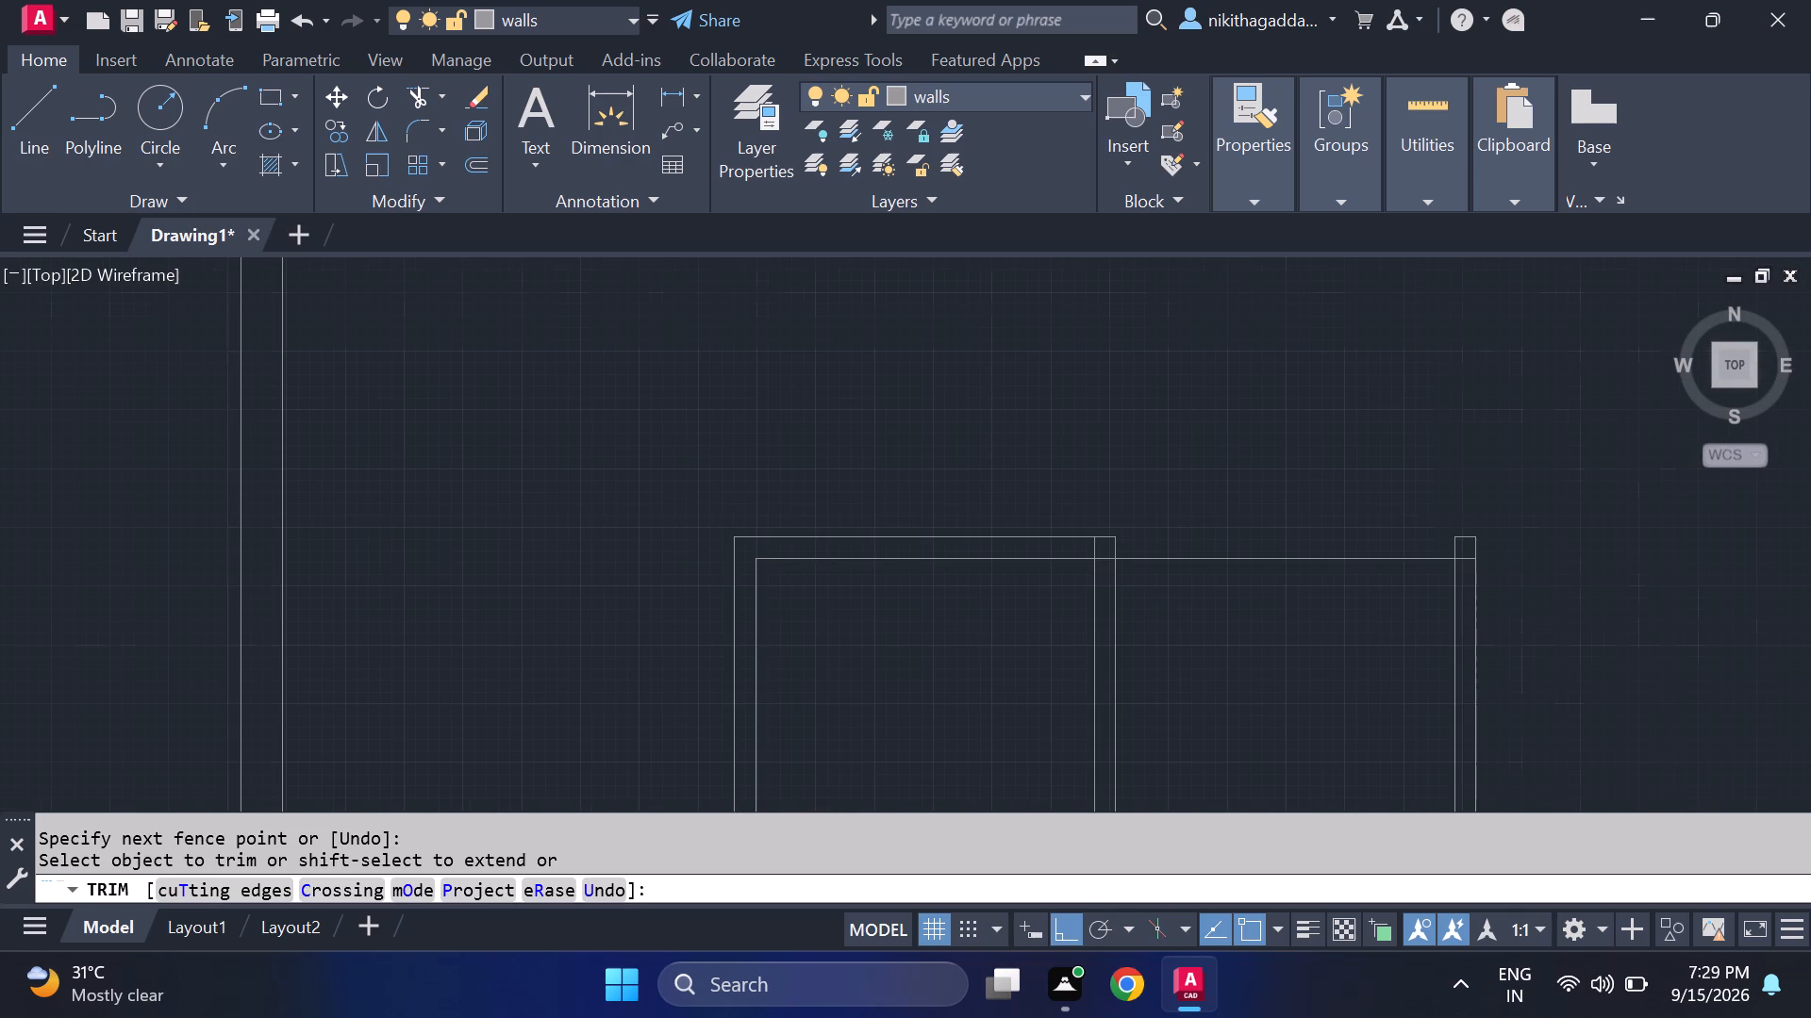
pyautogui.scroll(-4, 771, 553)
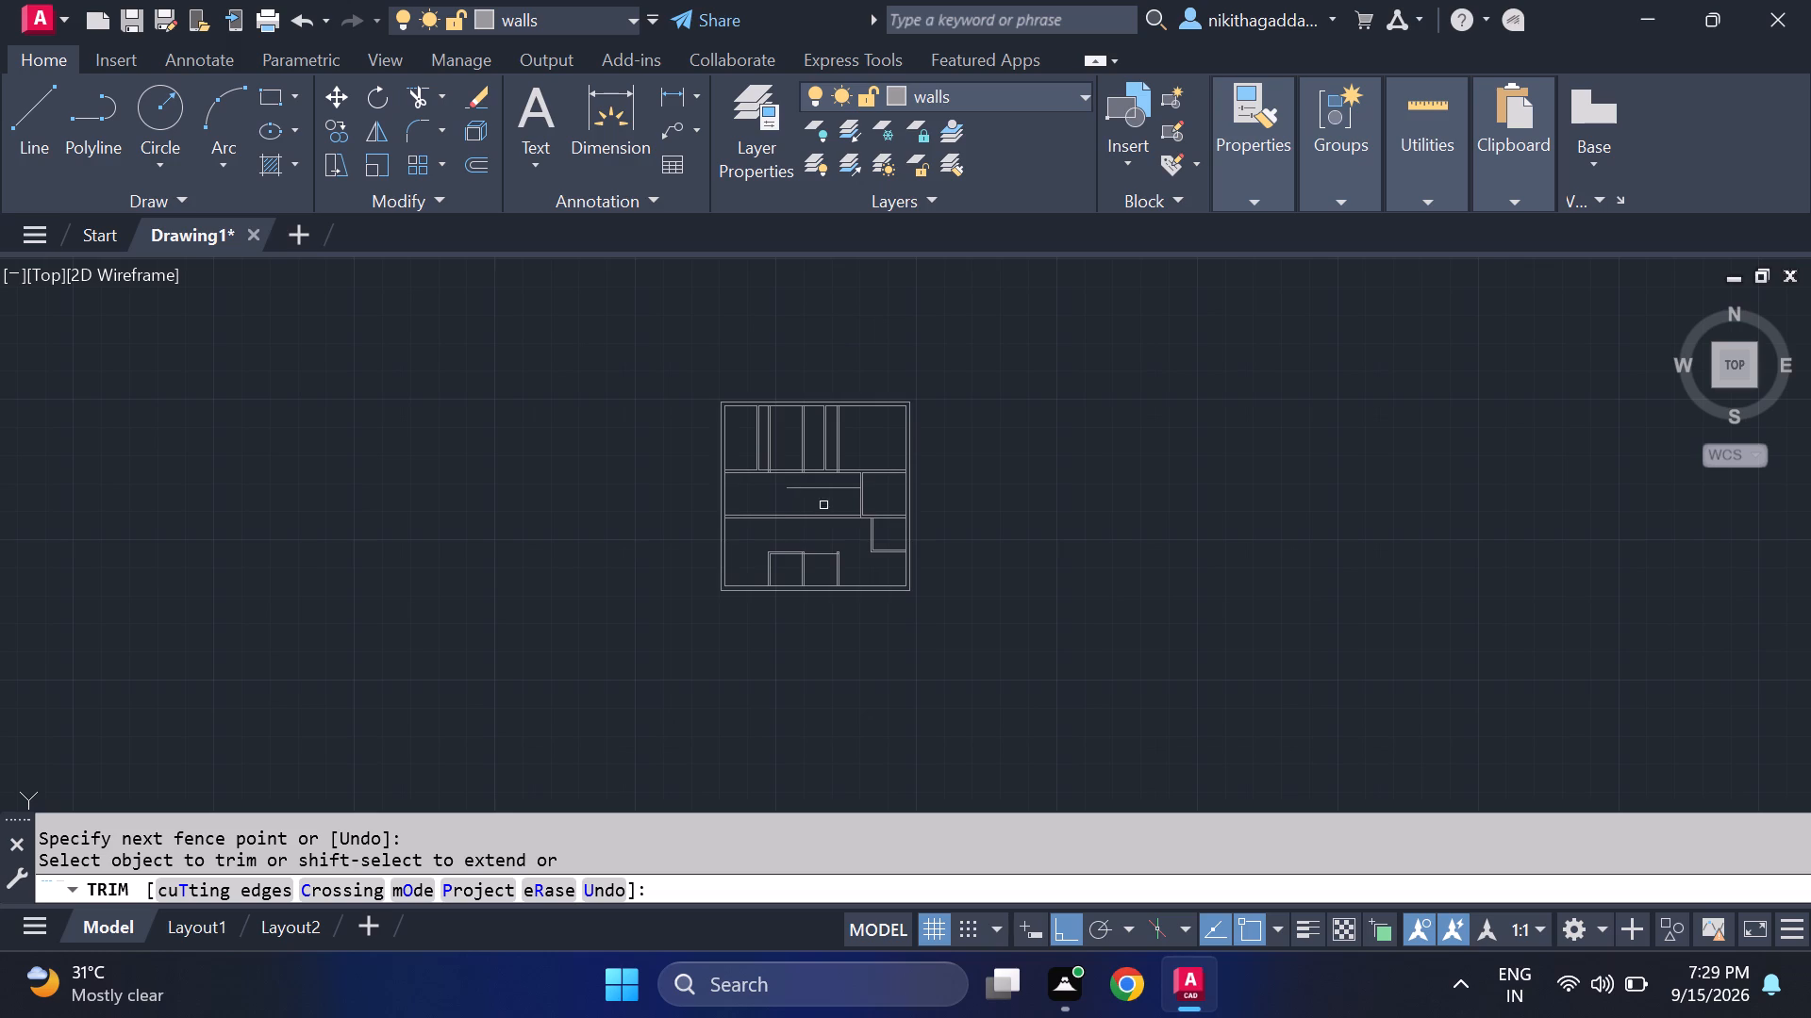
pyautogui.scroll(-2, 994, 511)
pyautogui.scroll(3, 902, 529)
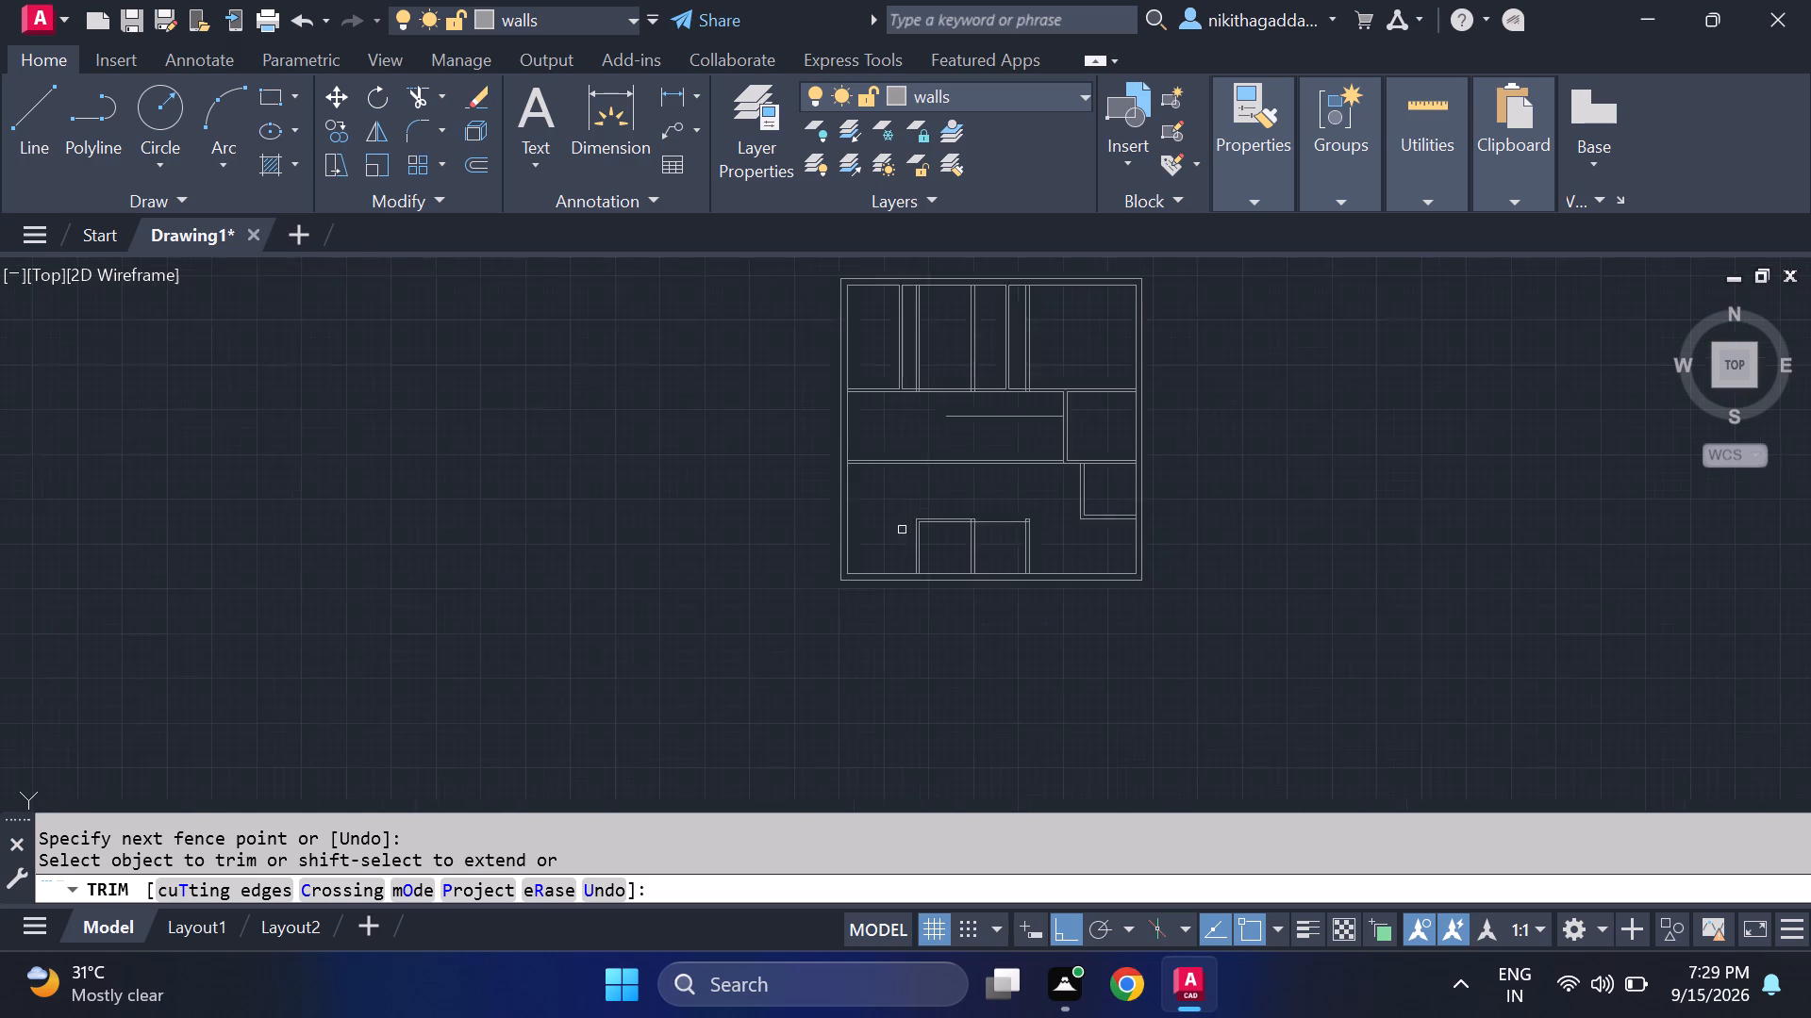
pyautogui.scroll(1, 902, 530)
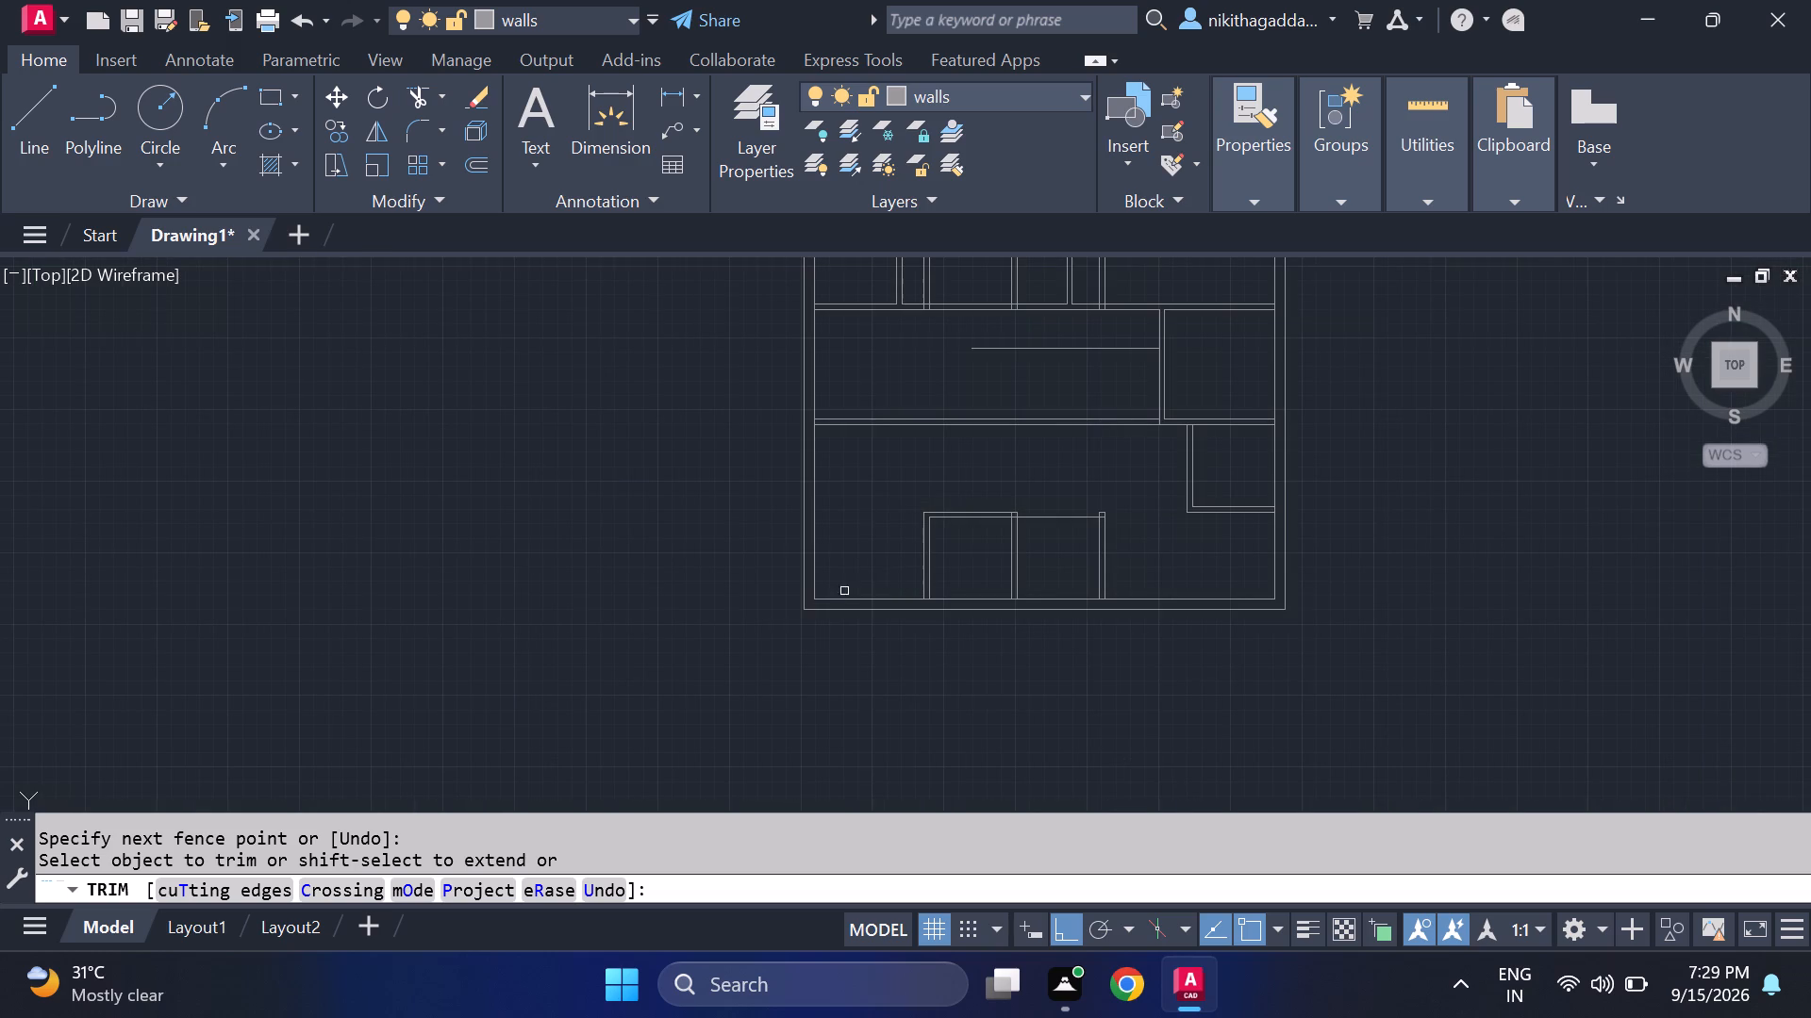
pyautogui.scroll(3, 816, 605)
pyautogui.scroll(-3, 903, 544)
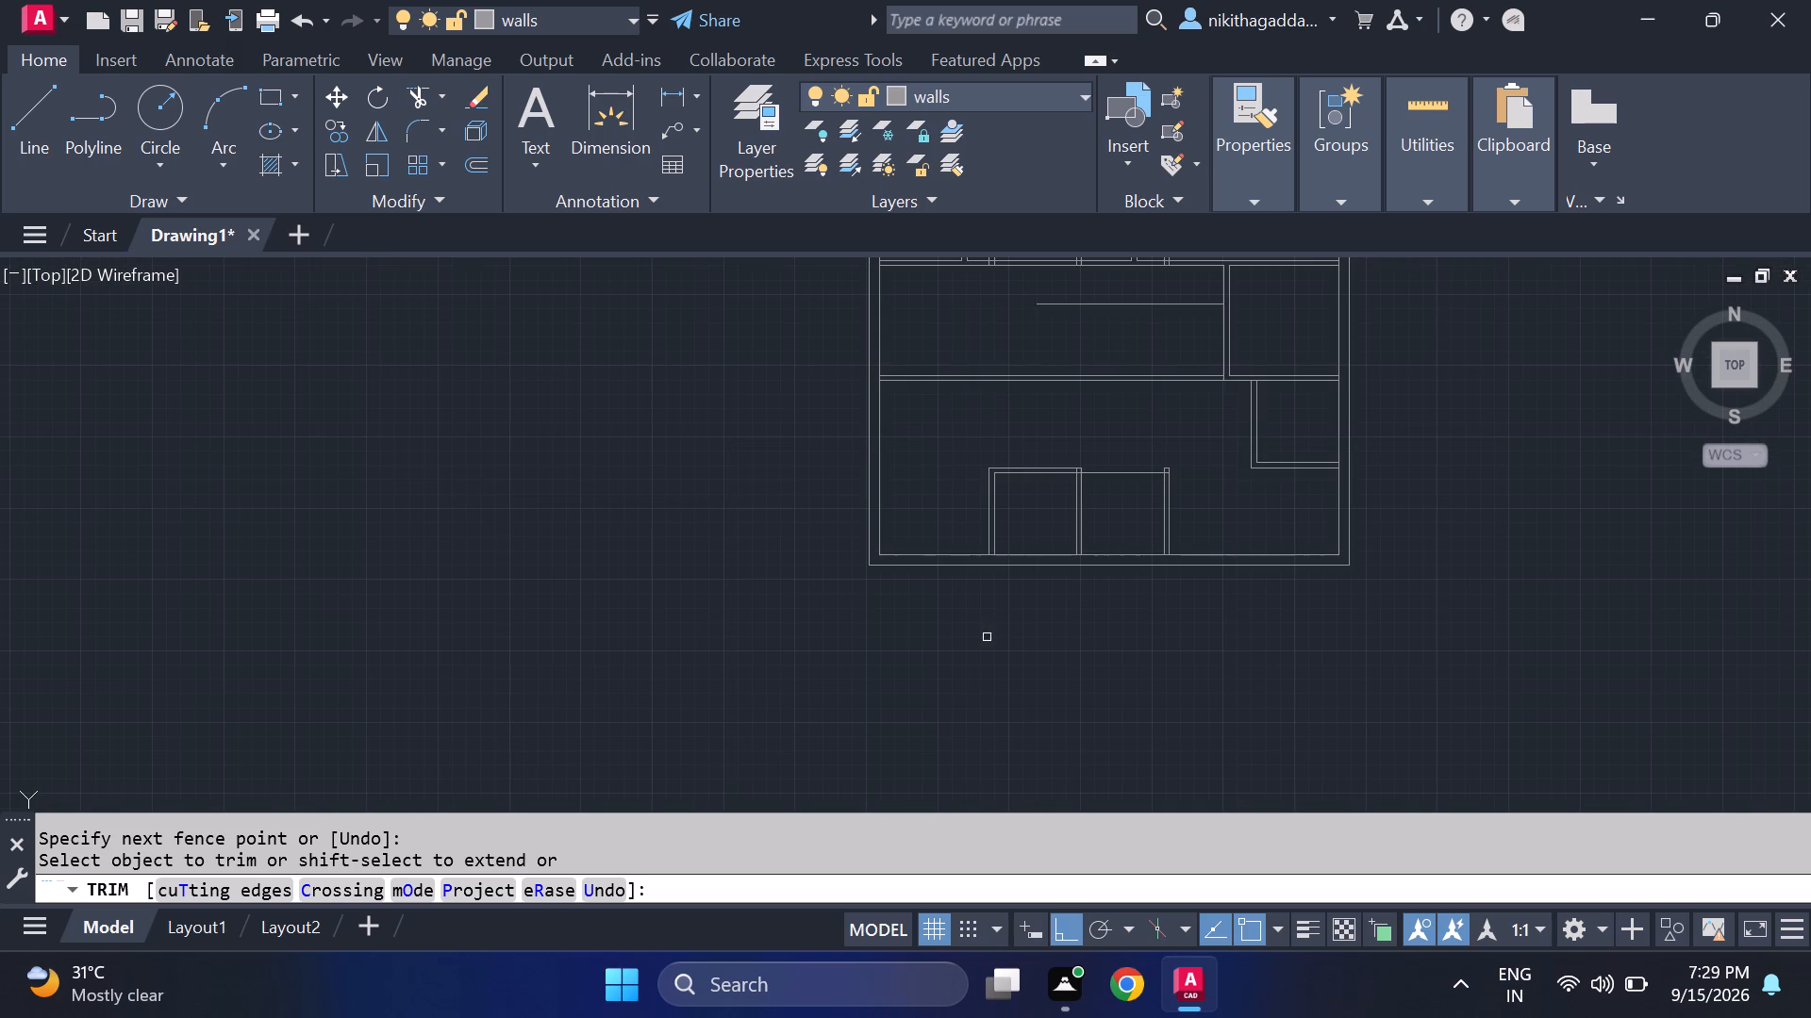
# Trim the south wall's inner line between the faces of the three vertical partitions that meet it.
pyautogui.scroll(3, 995, 606)
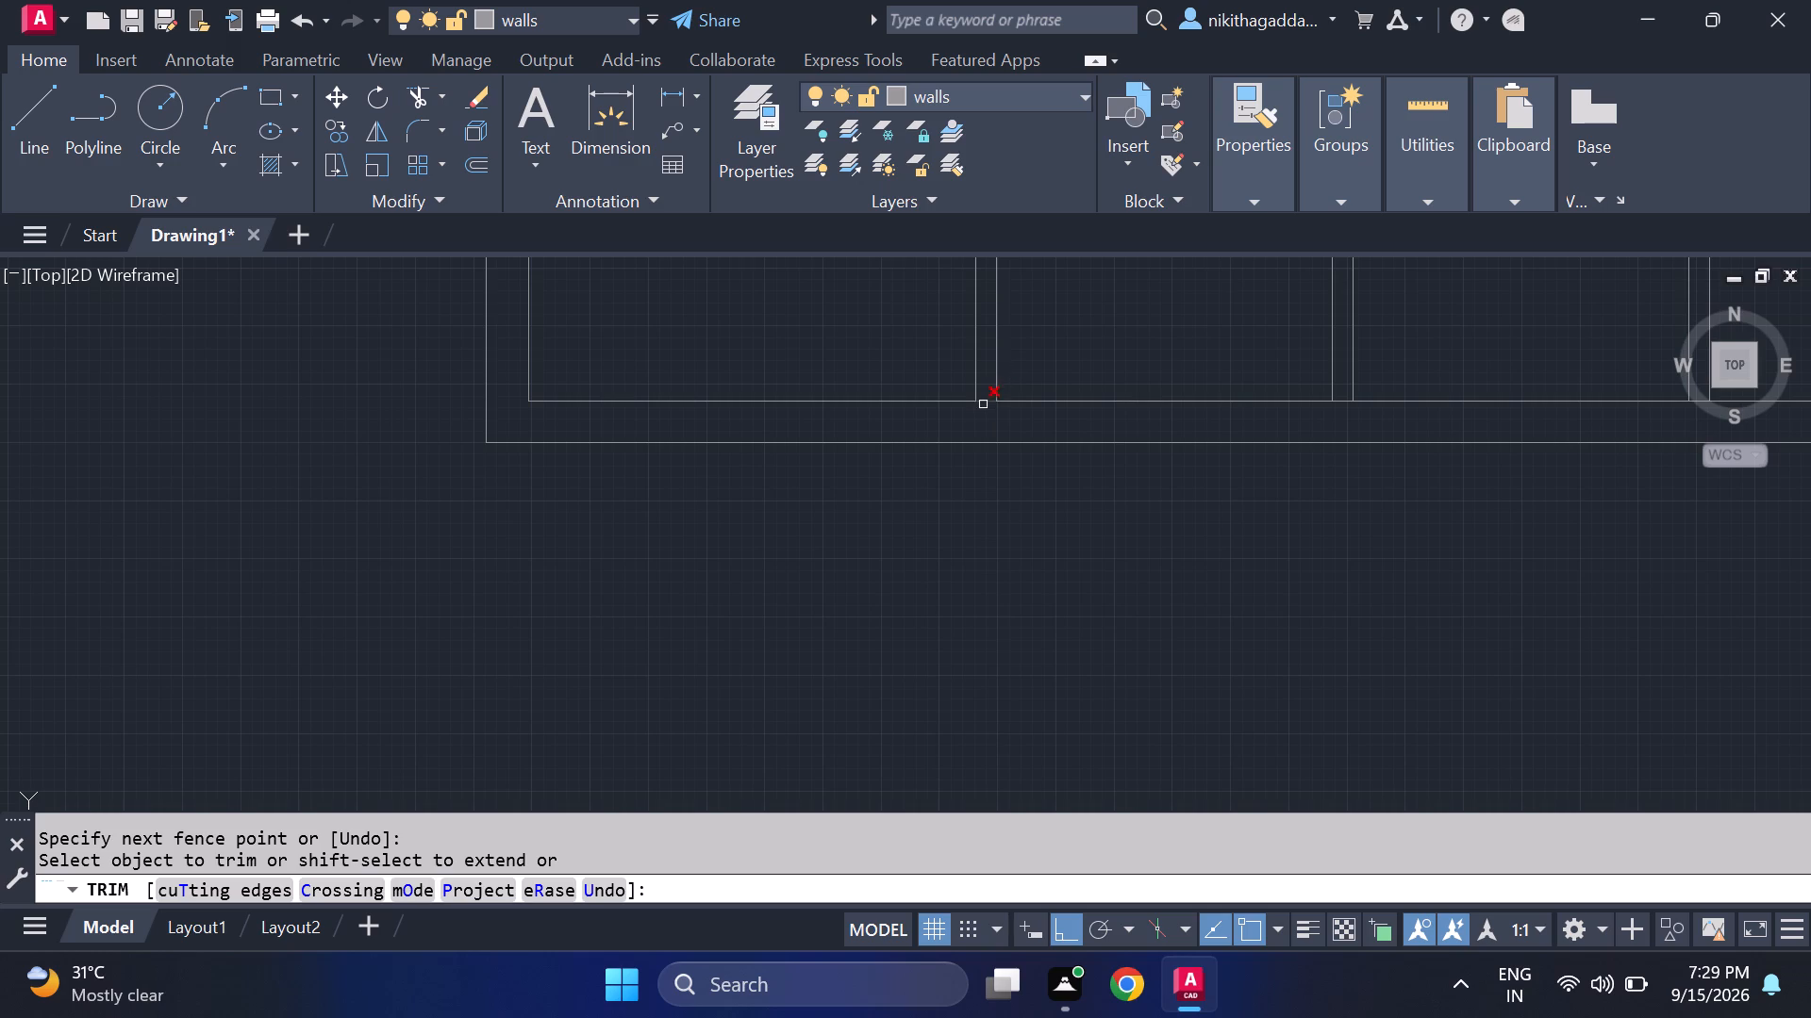
pyautogui.click(983, 405)
pyautogui.click(1048, 426)
pyautogui.click(986, 401)
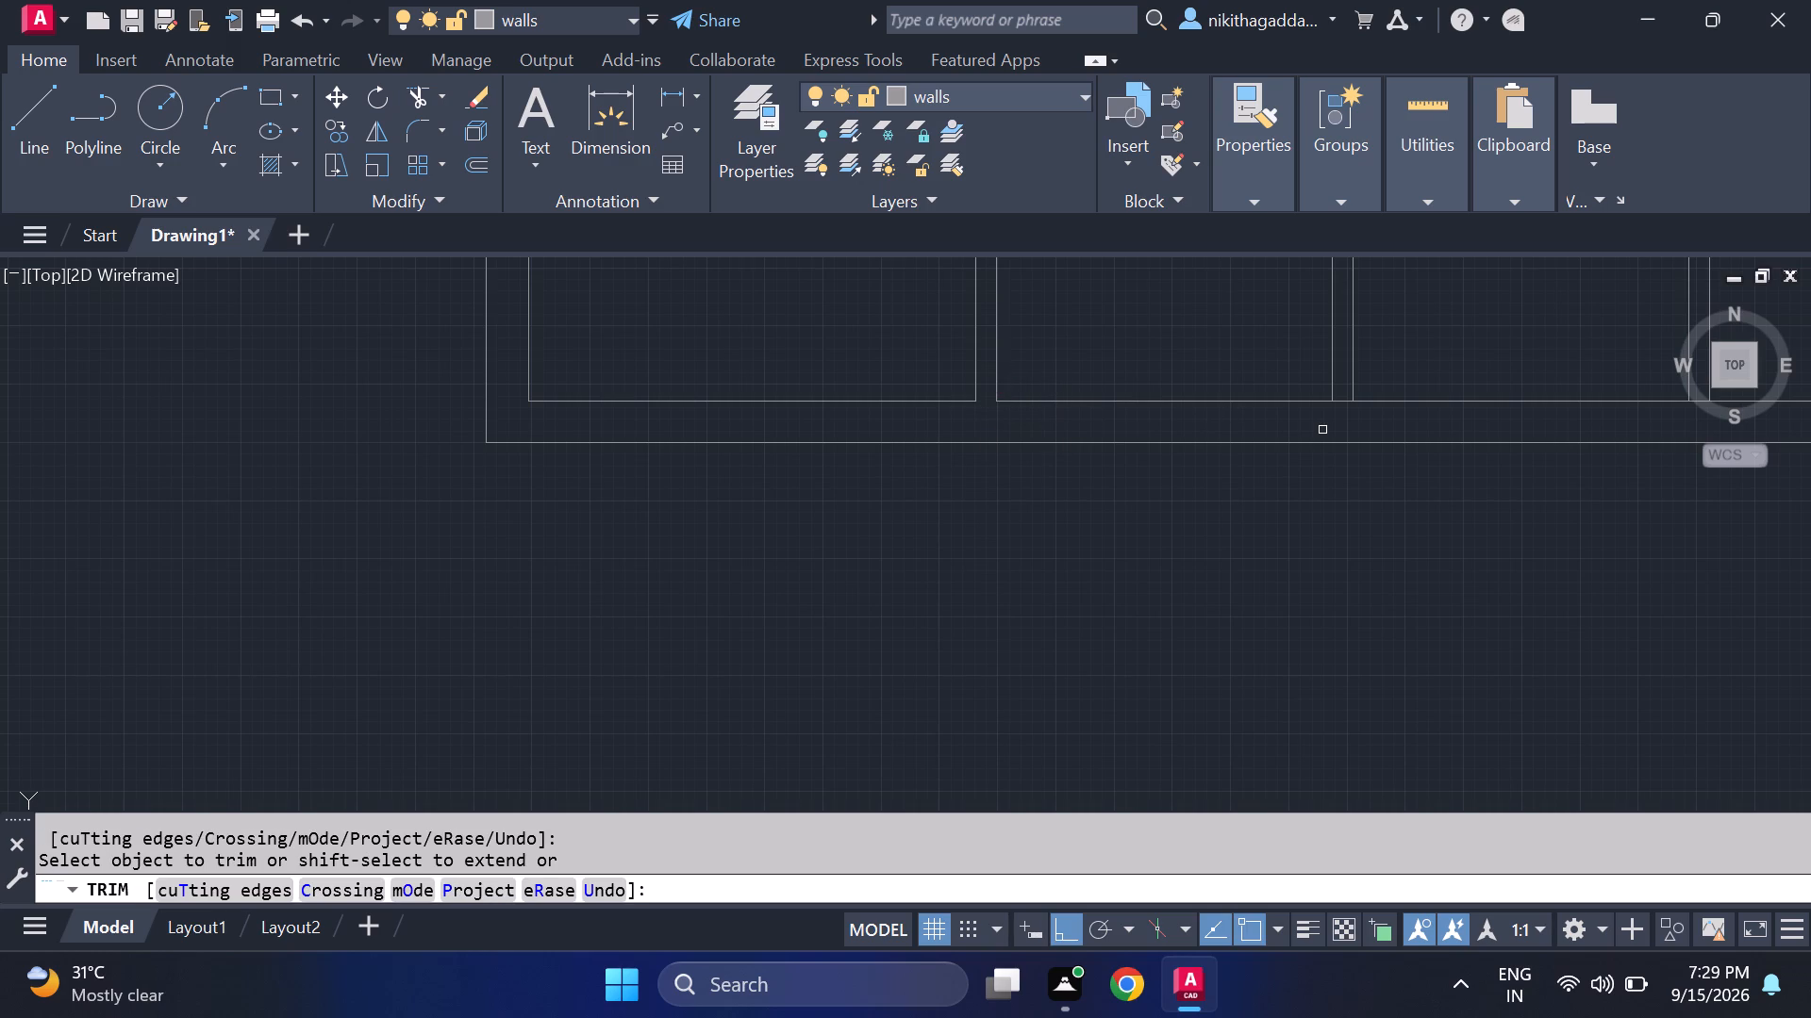
pyautogui.click(1343, 400)
pyautogui.scroll(-1, 1438, 491)
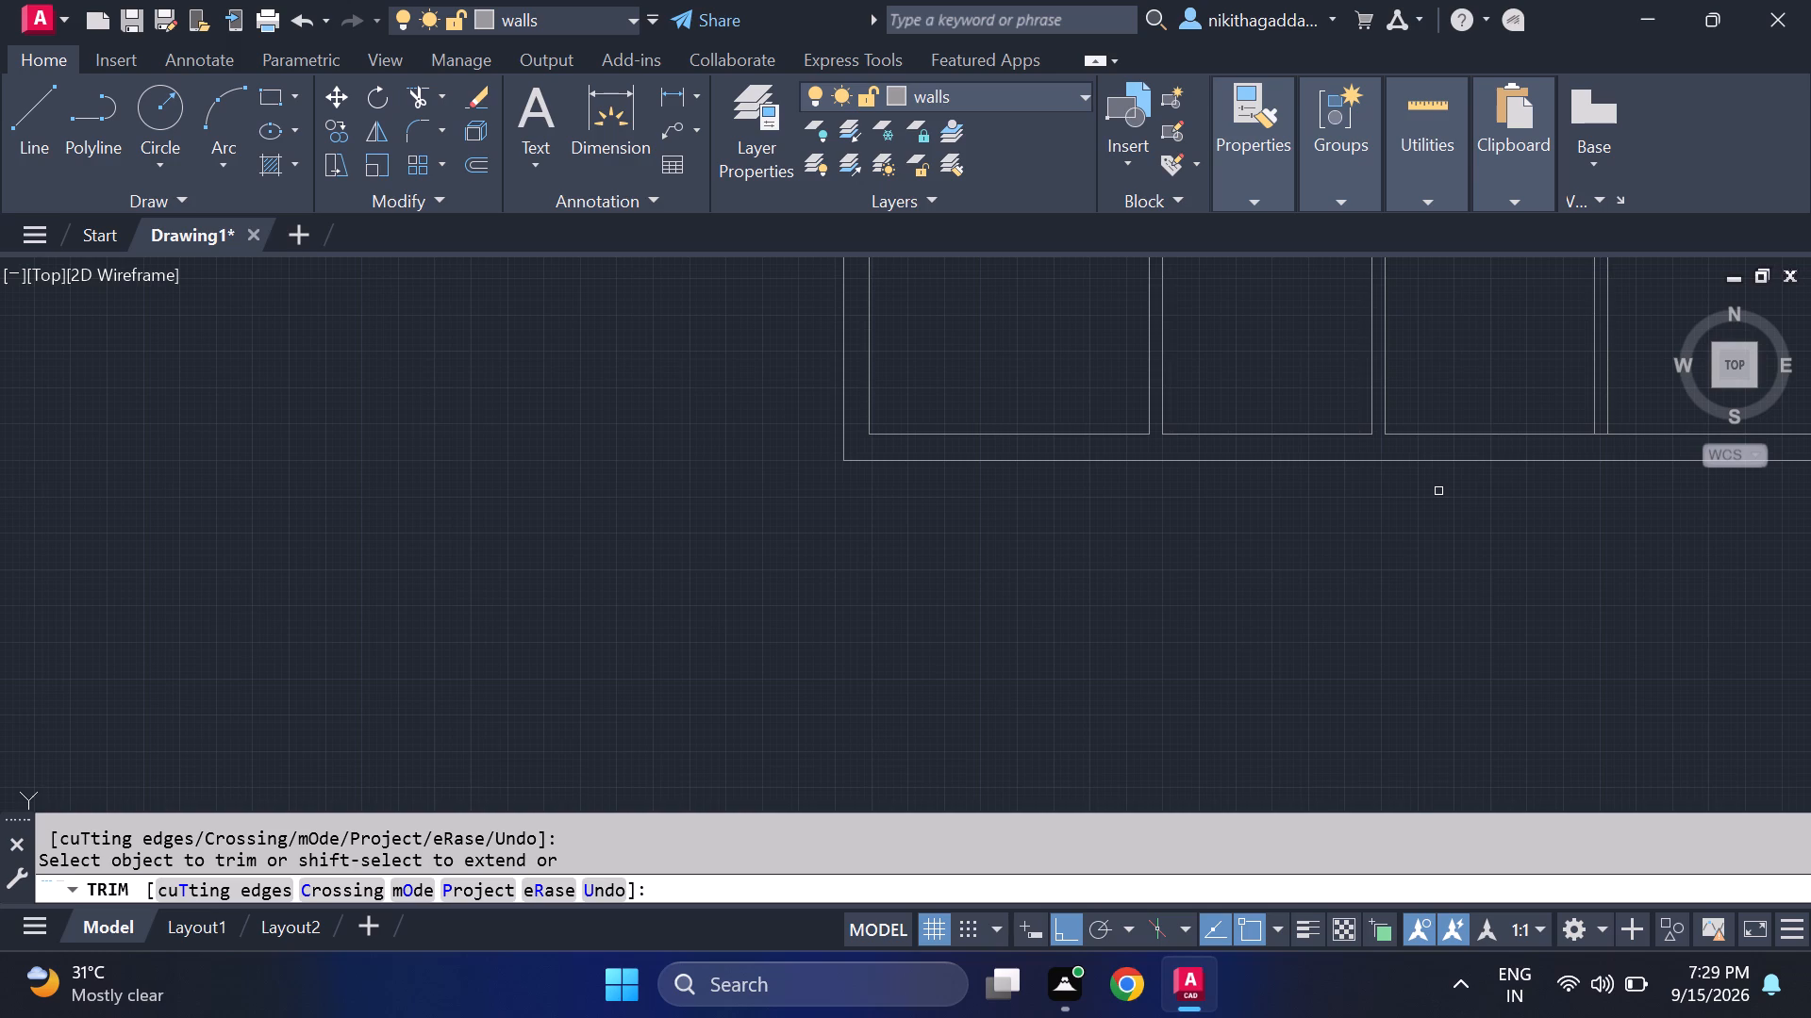
pyautogui.moveTo(1438, 491); pyautogui.dragTo(1000, 582, button='middle')
pyautogui.scroll(2, 1169, 536)
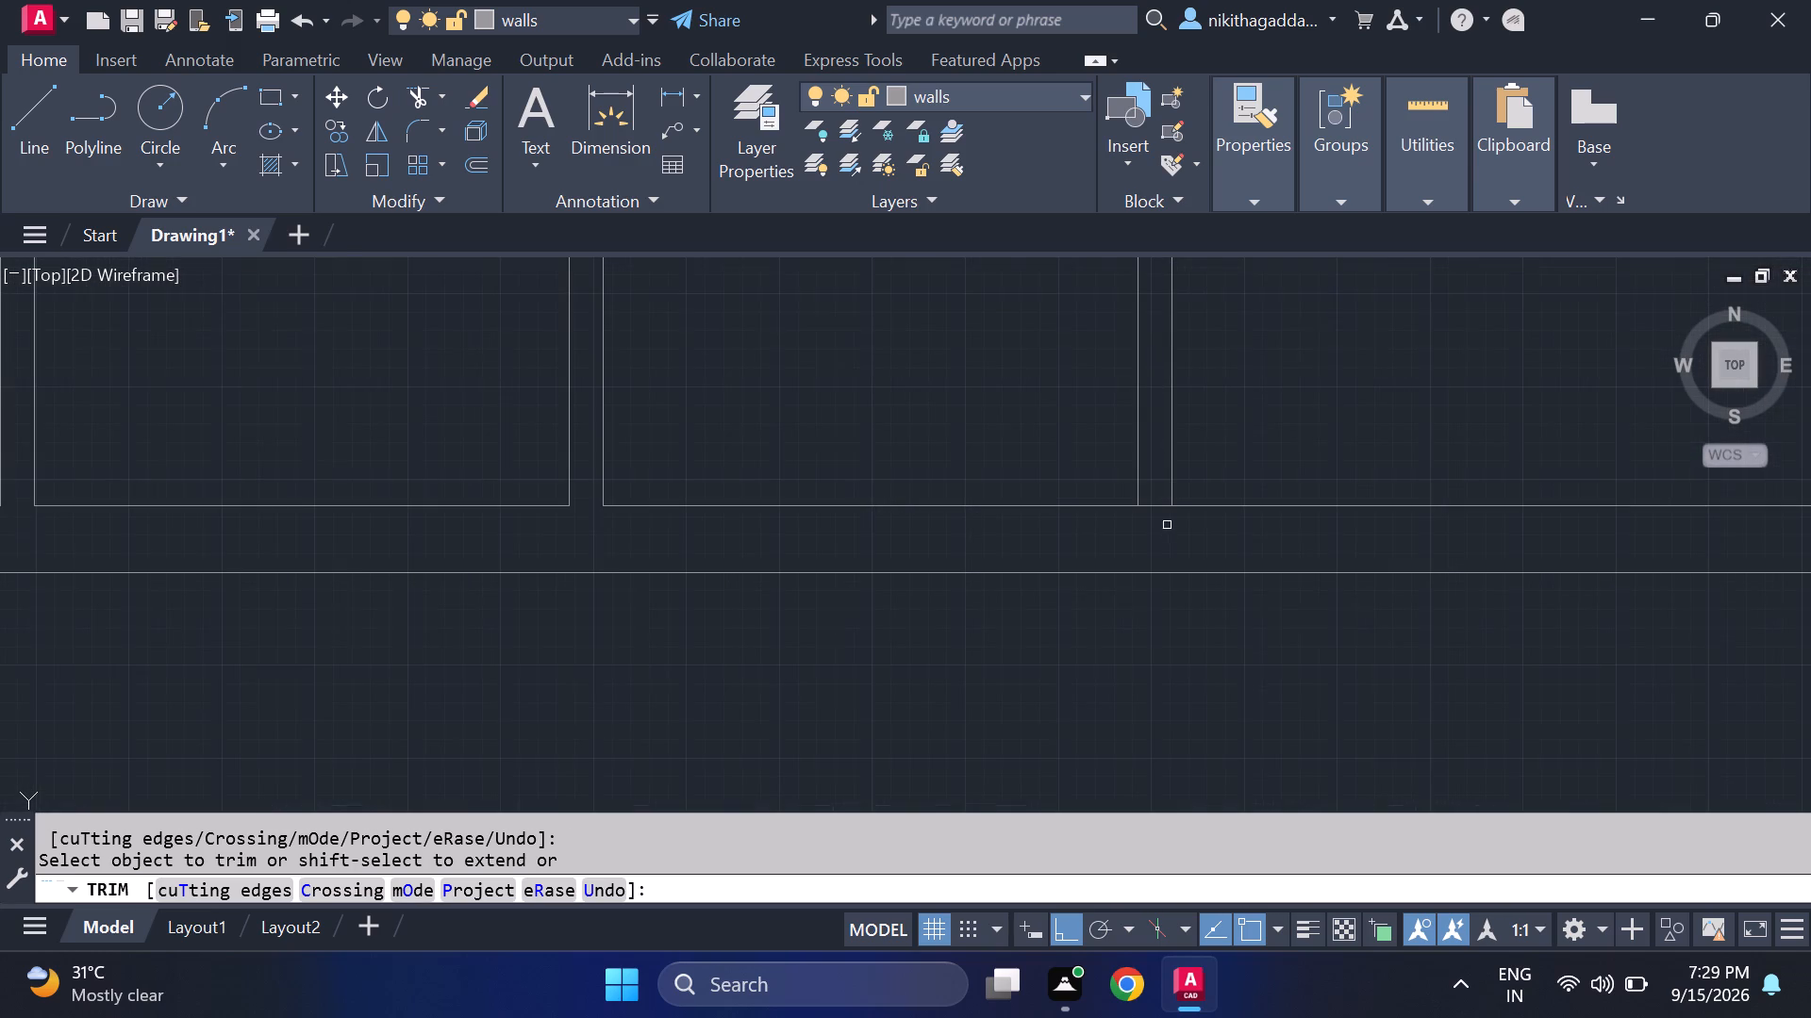
pyautogui.click(1158, 503)
pyautogui.scroll(-4, 1188, 580)
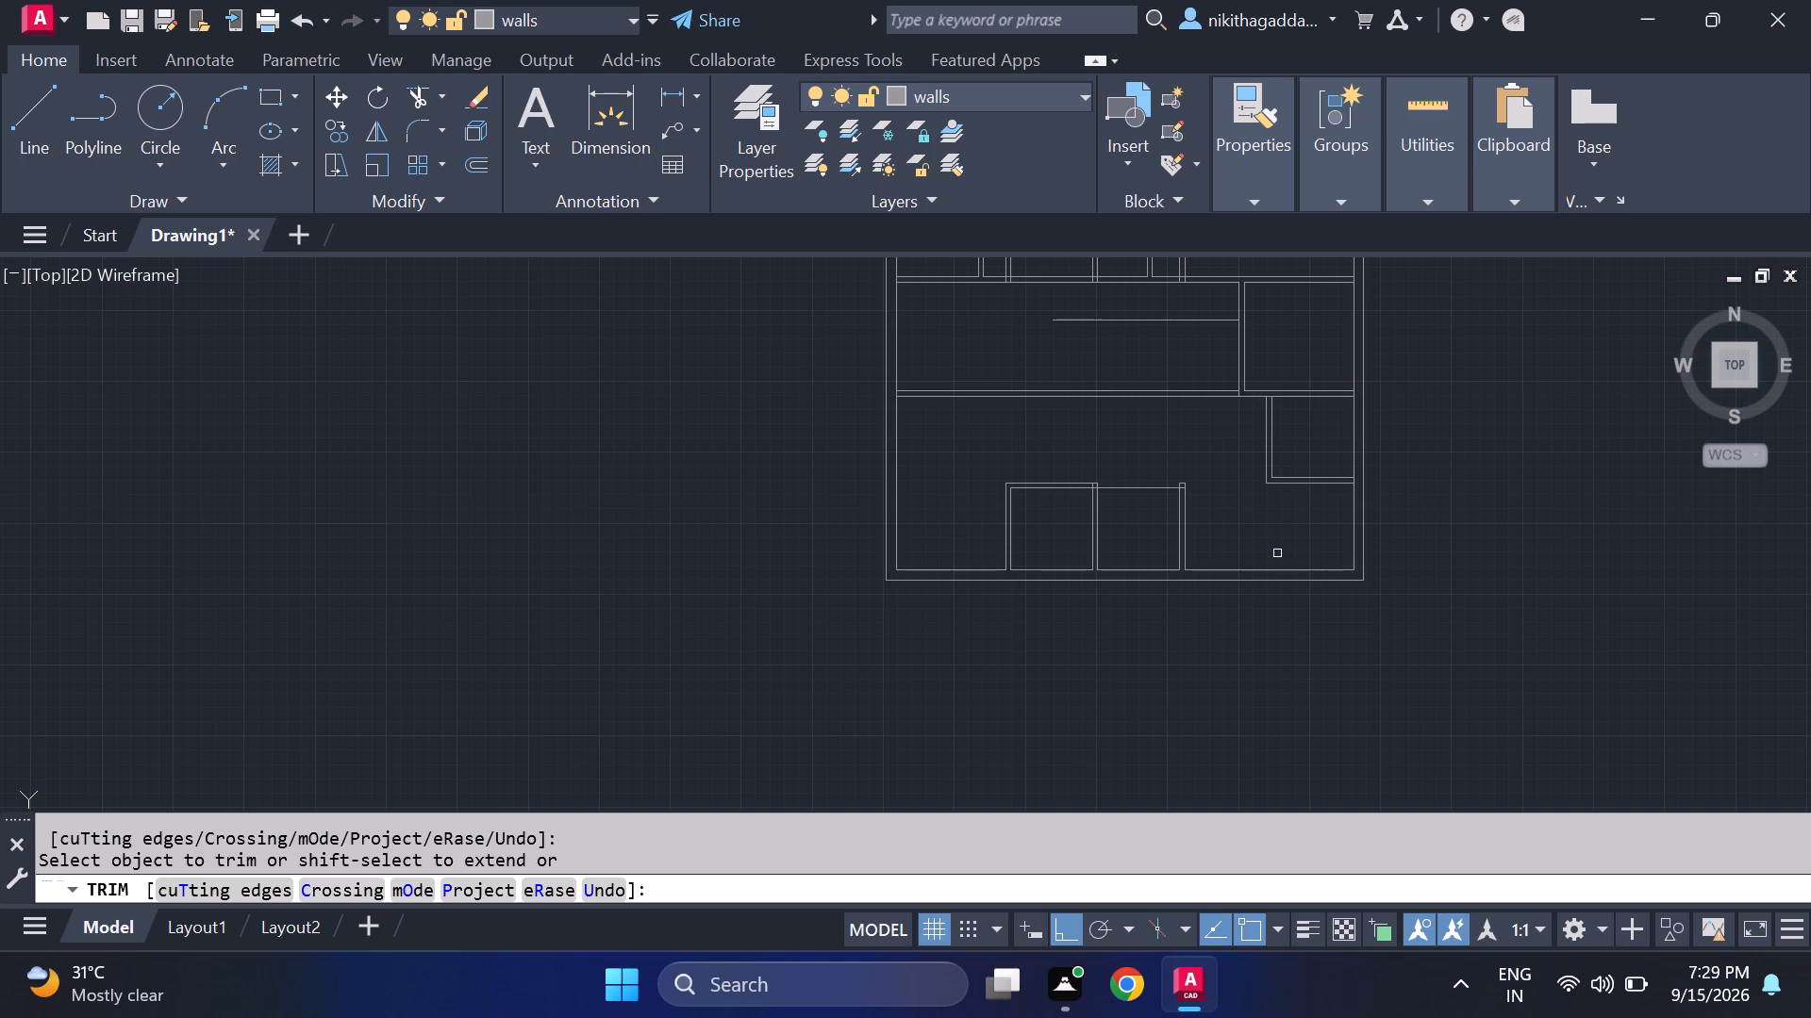
# Trim the west wall's inner line between the faces of the two long horizontal partitions that meet it.
pyautogui.middleClick(1277, 553)
pyautogui.middleClick(1277, 553)
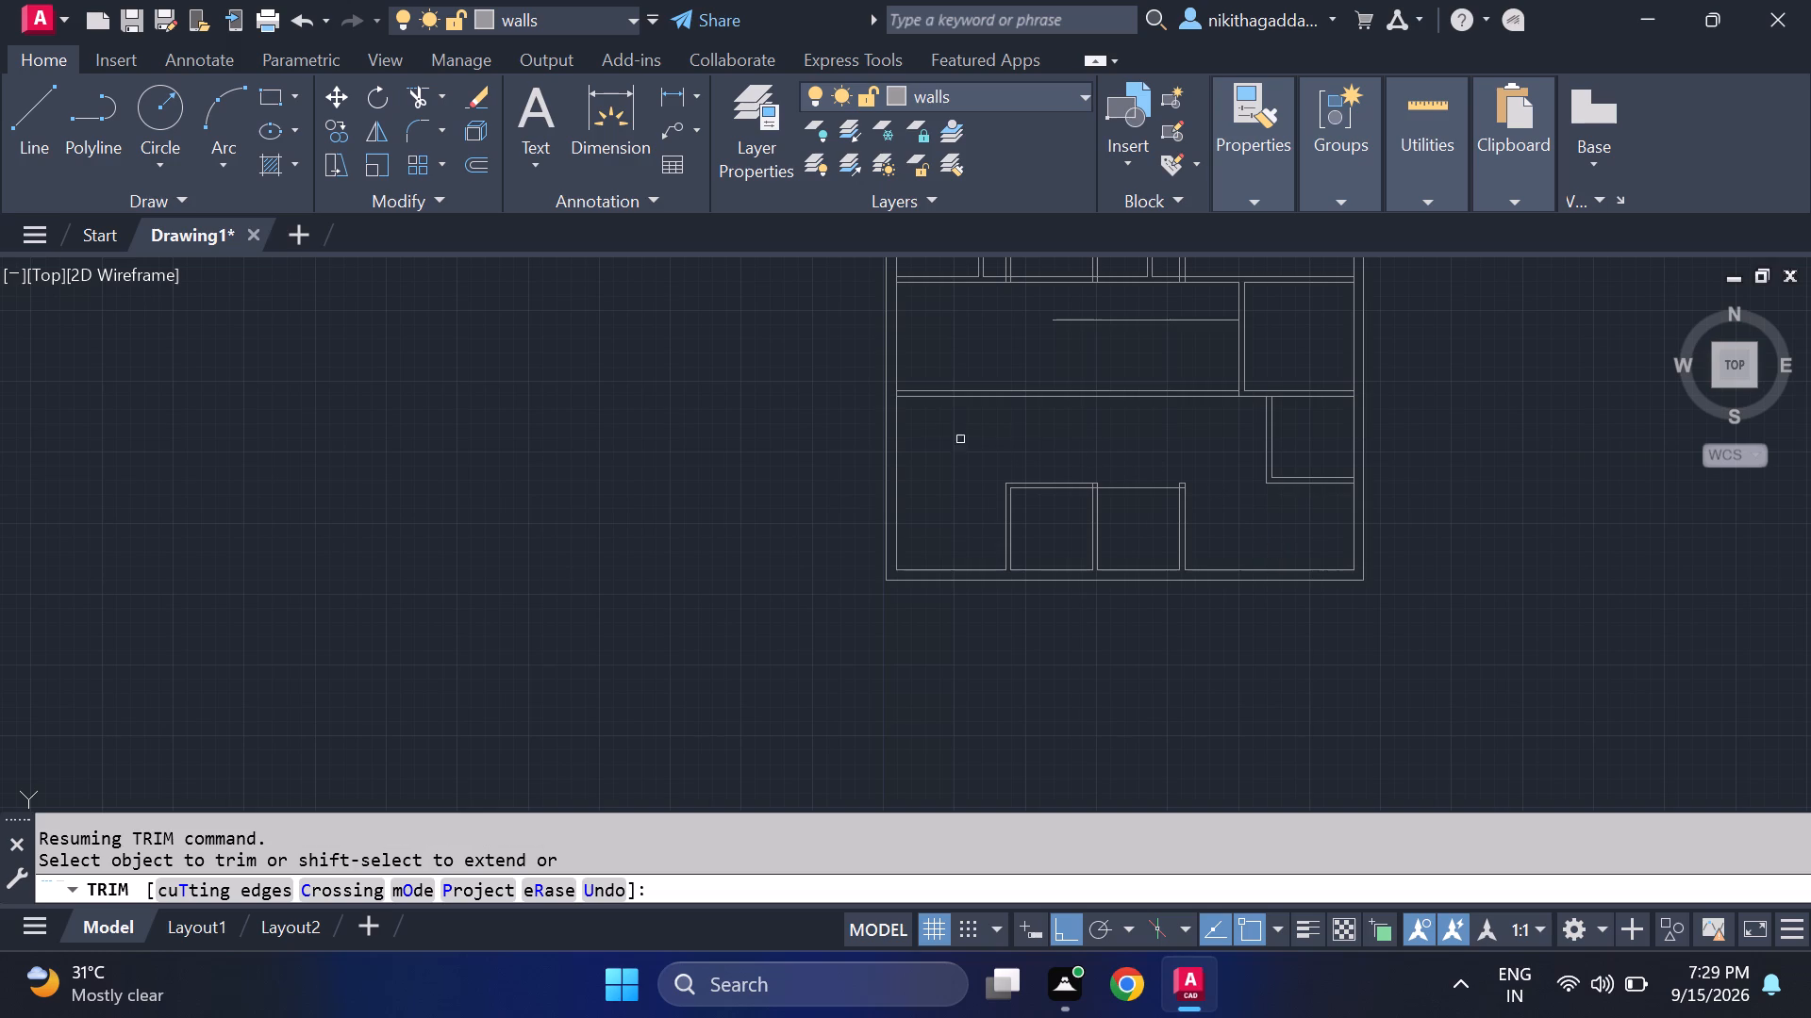
pyautogui.scroll(3, 907, 379)
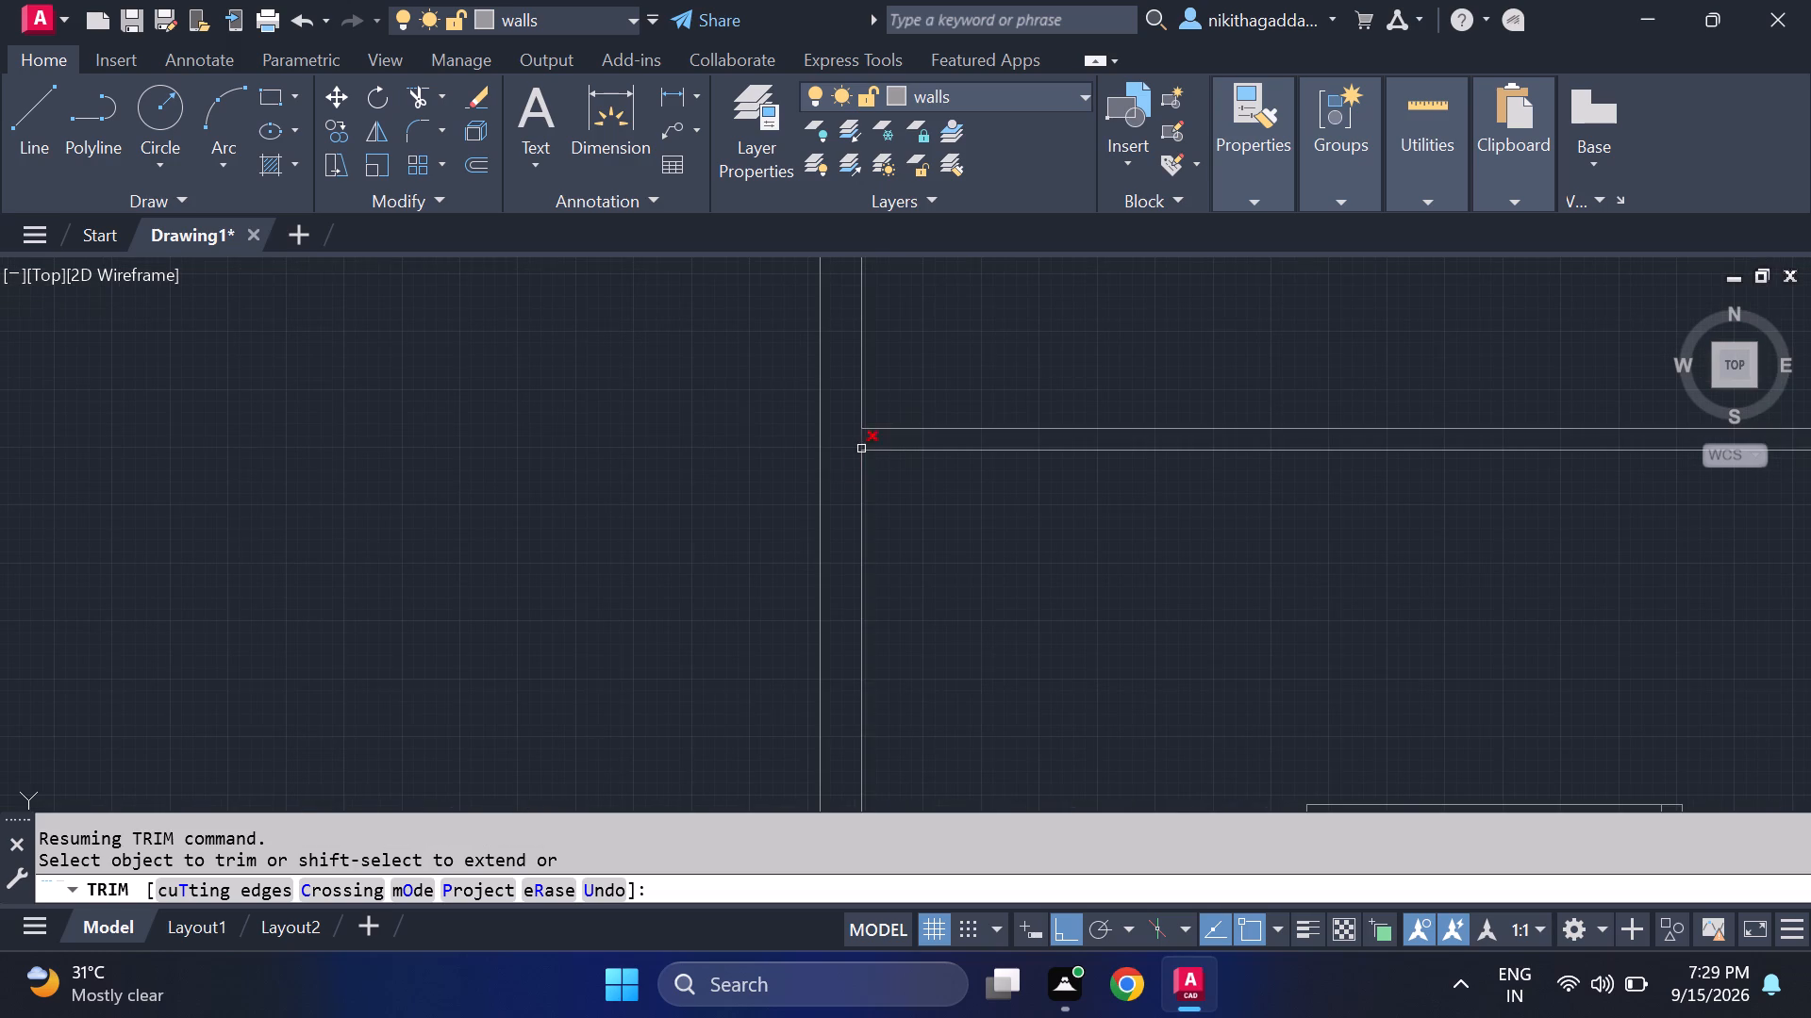
pyautogui.scroll(3, 834, 429)
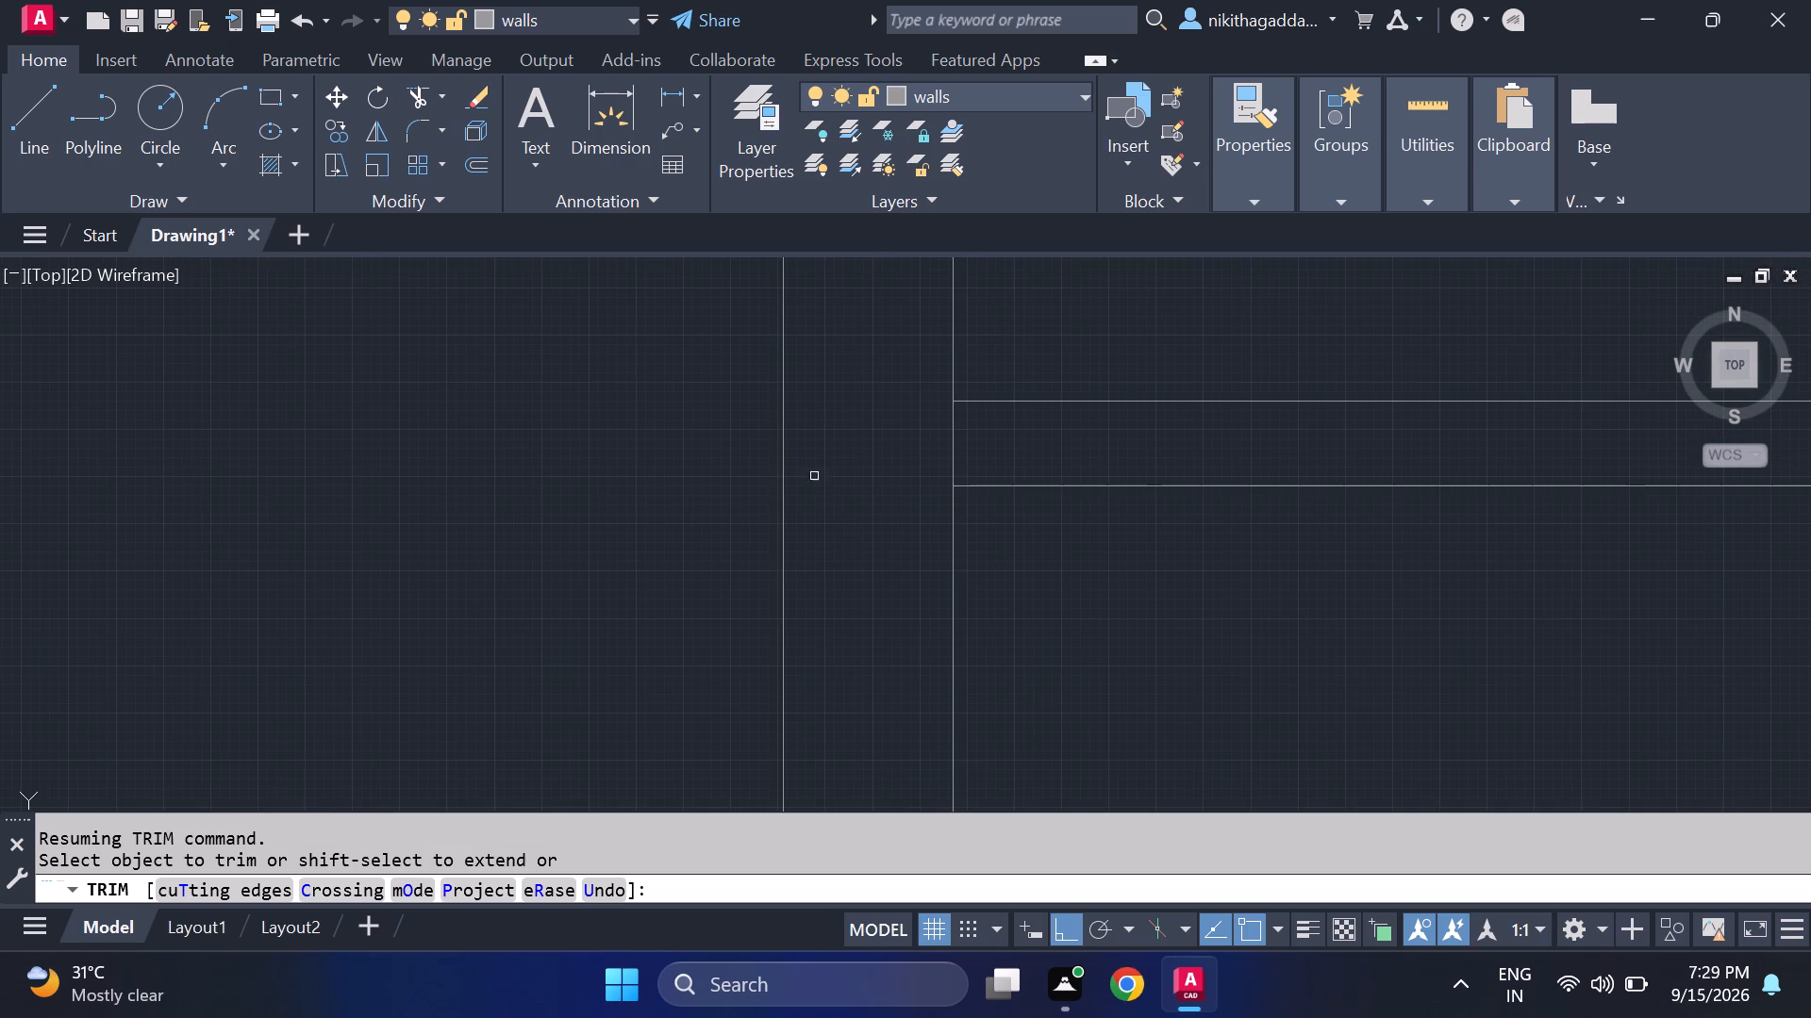
pyautogui.click(955, 457)
pyautogui.scroll(-6, 1093, 567)
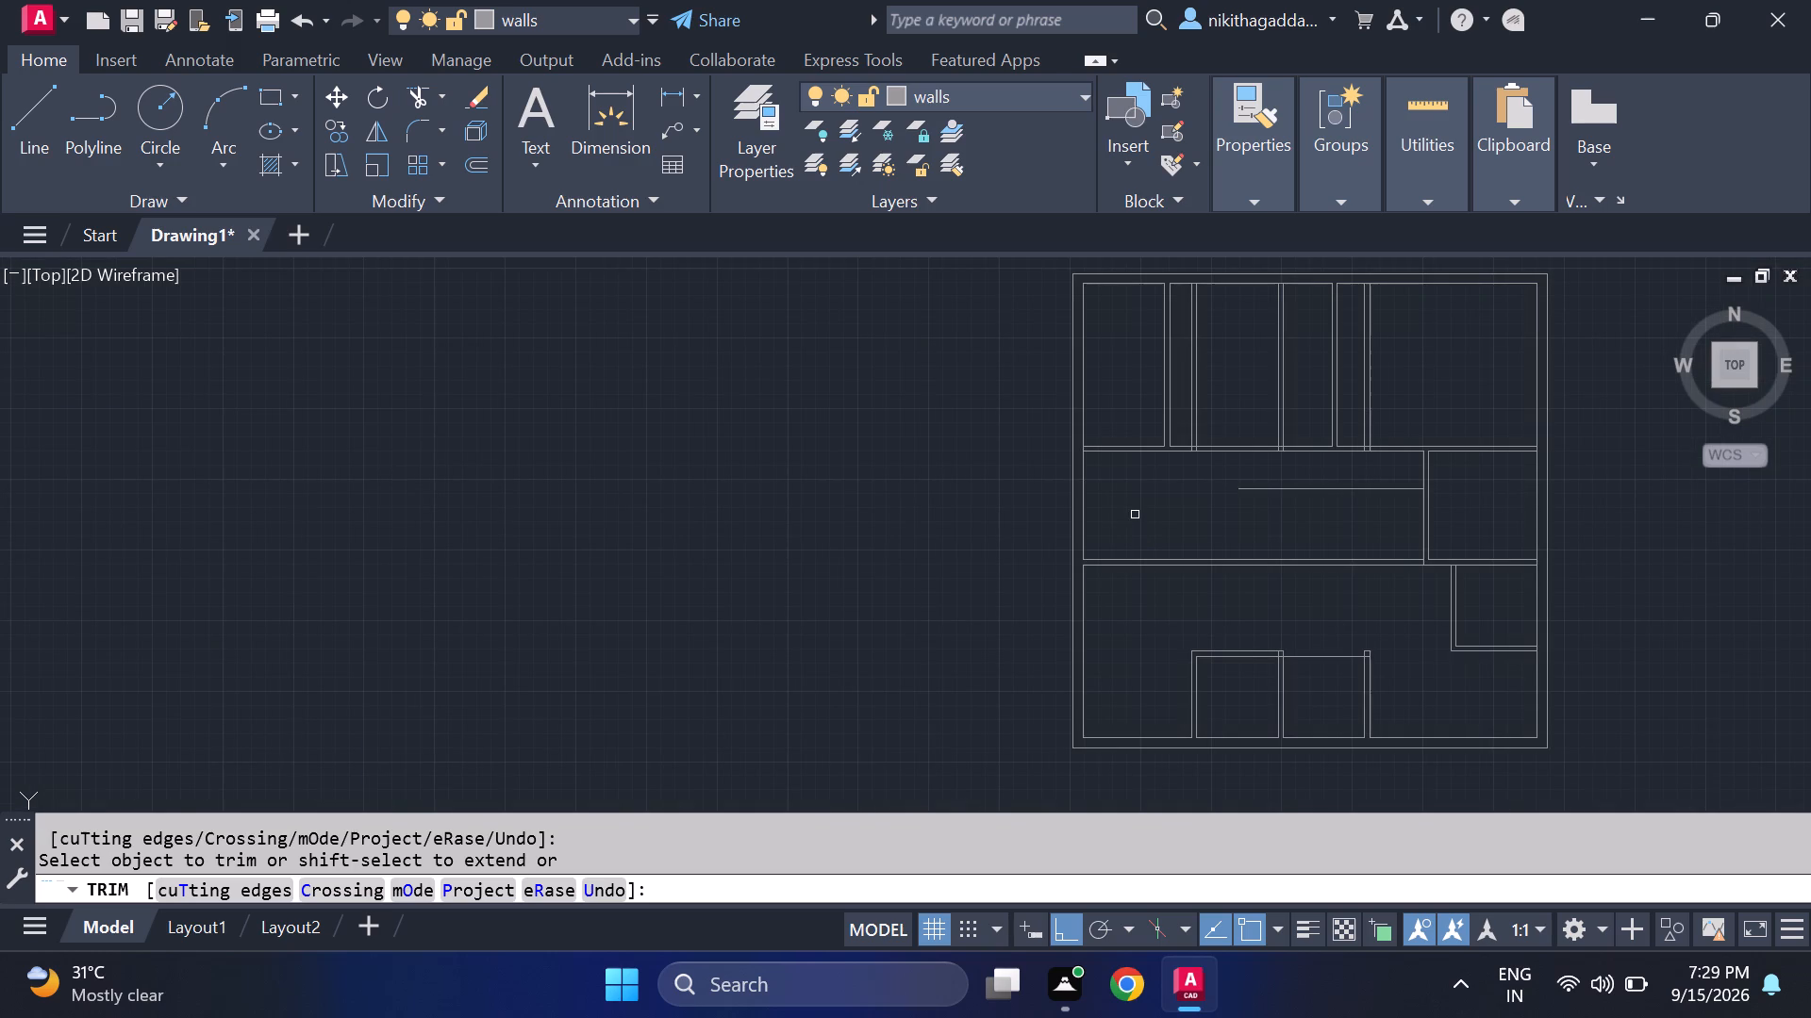
pyautogui.middleClick(1140, 519)
pyautogui.scroll(4, 1104, 470)
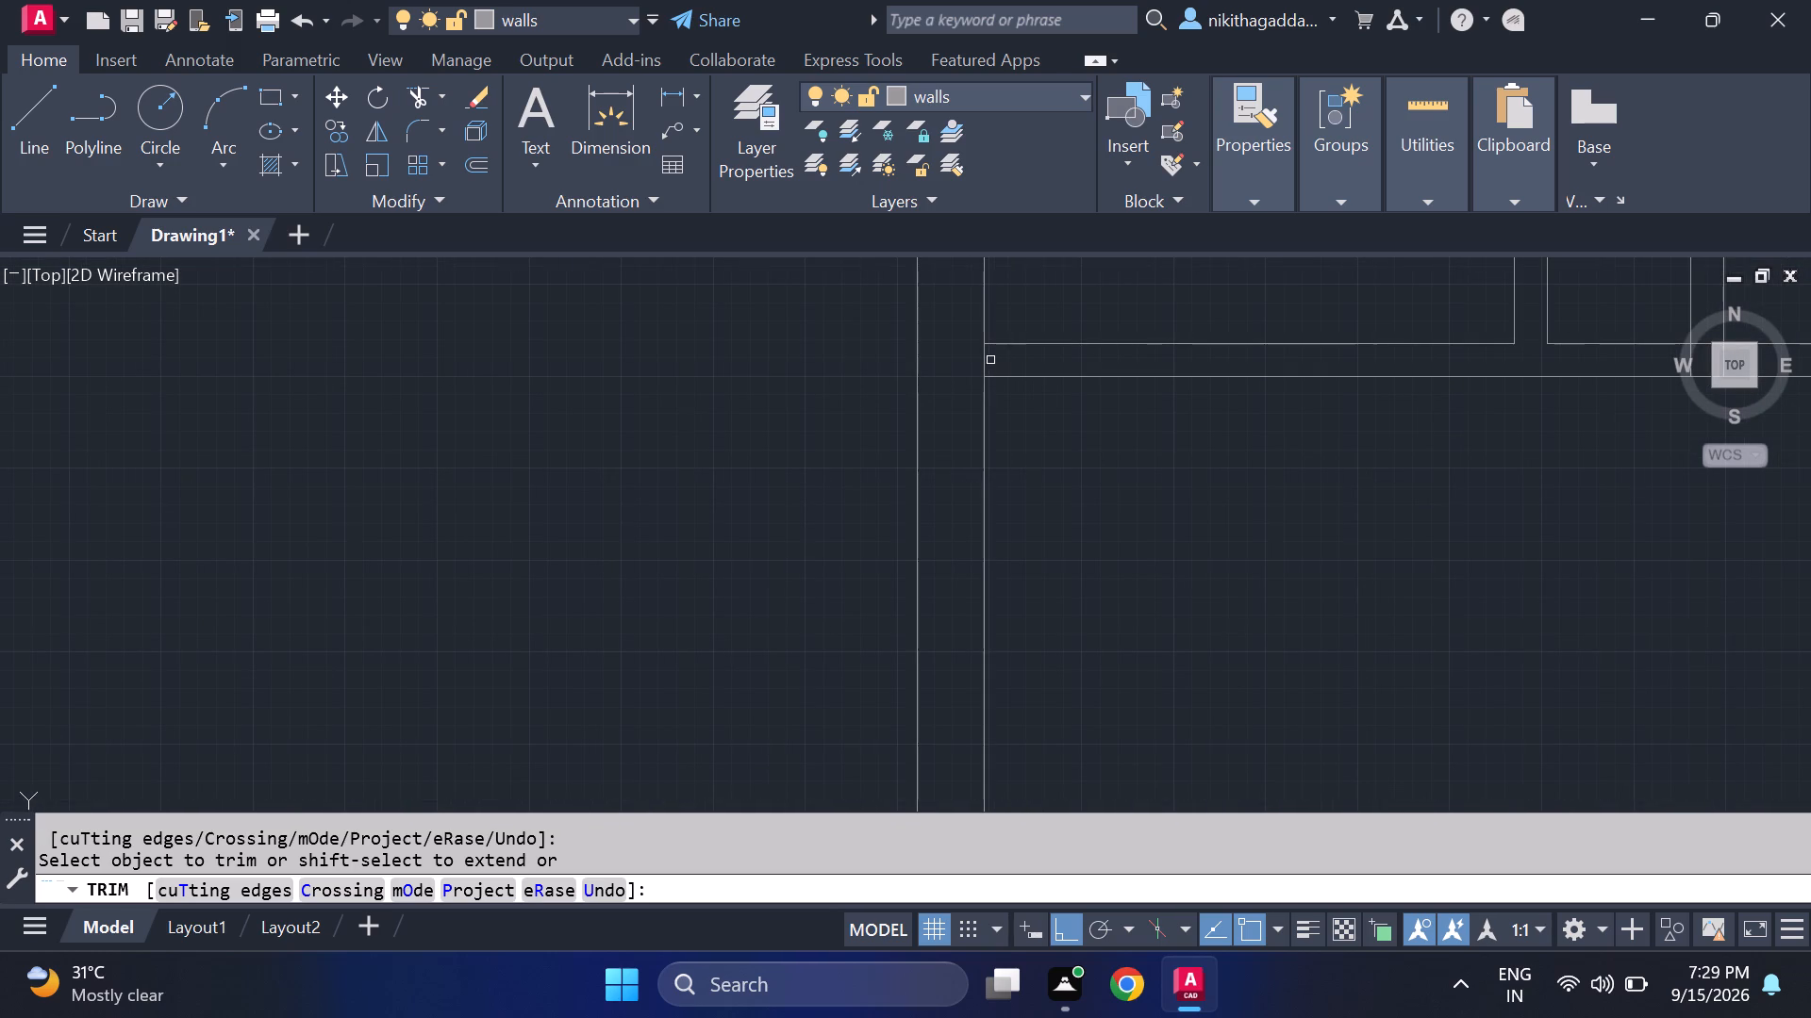
pyautogui.click(984, 362)
pyautogui.scroll(-3, 1298, 550)
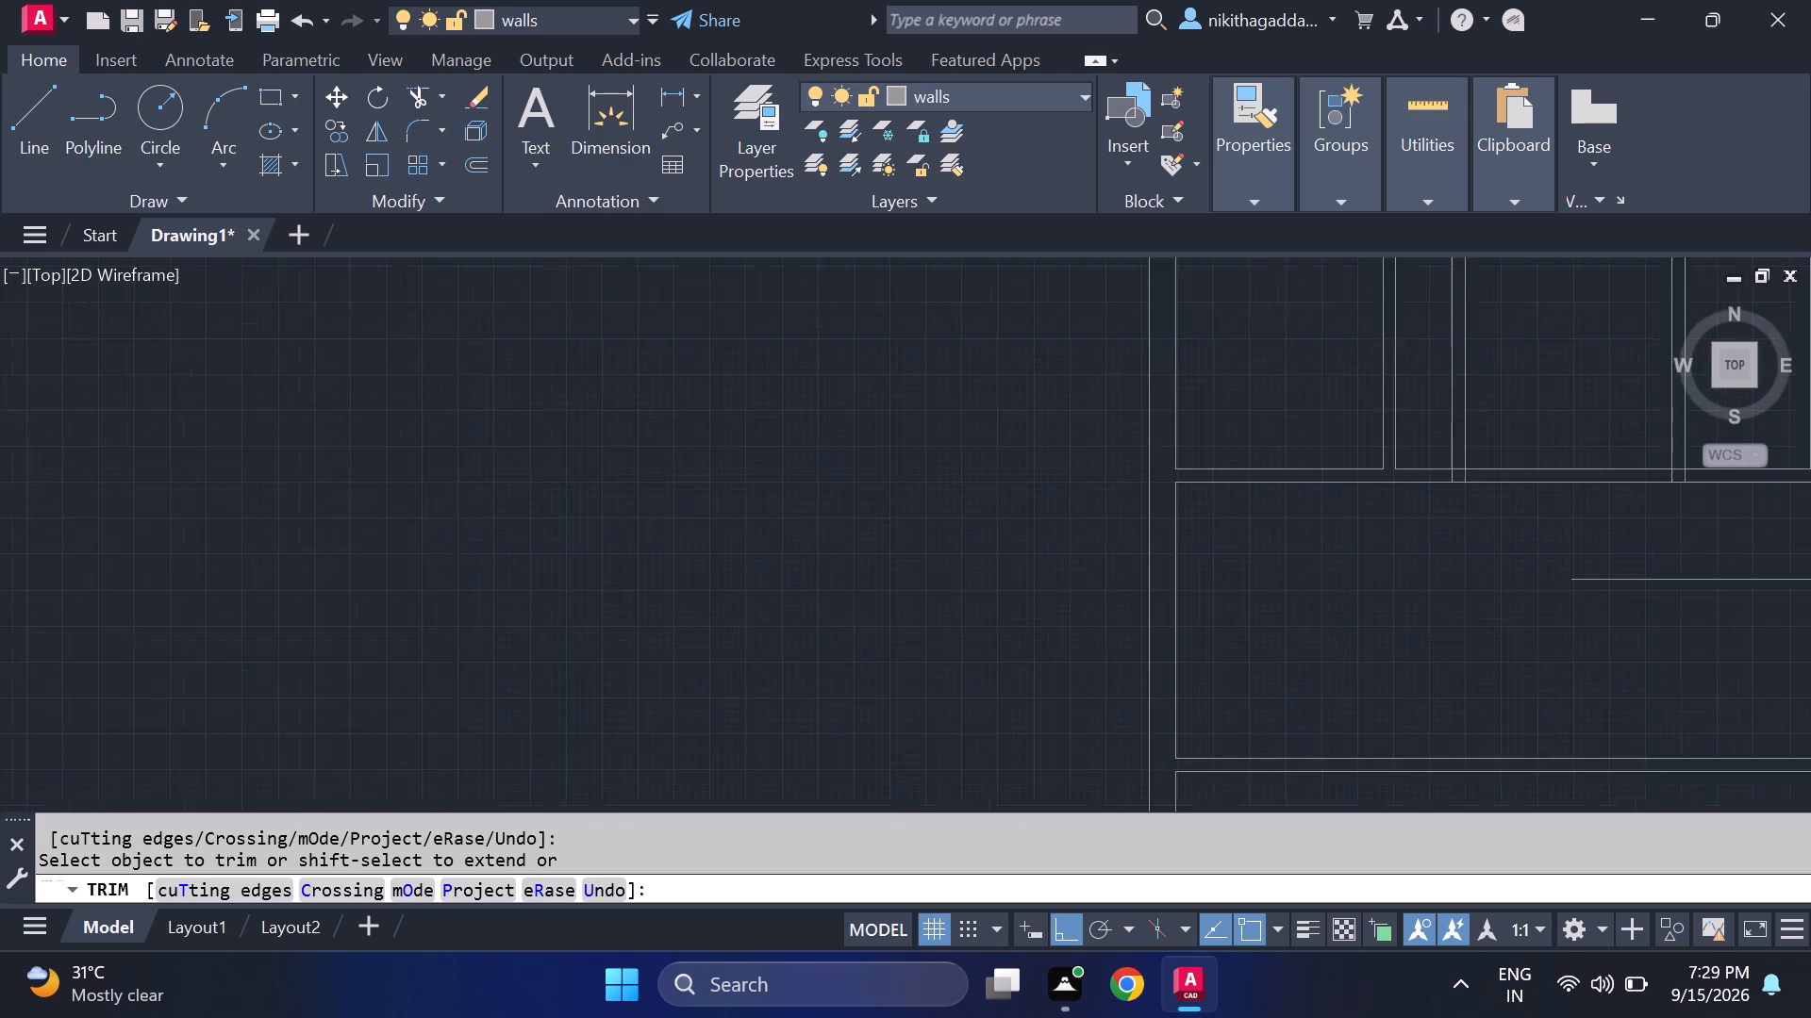
# Trim away the second vertical partition from the west in the north row, including its stubs inside the horizontal partition.
pyautogui.scroll(-1, 1298, 550)
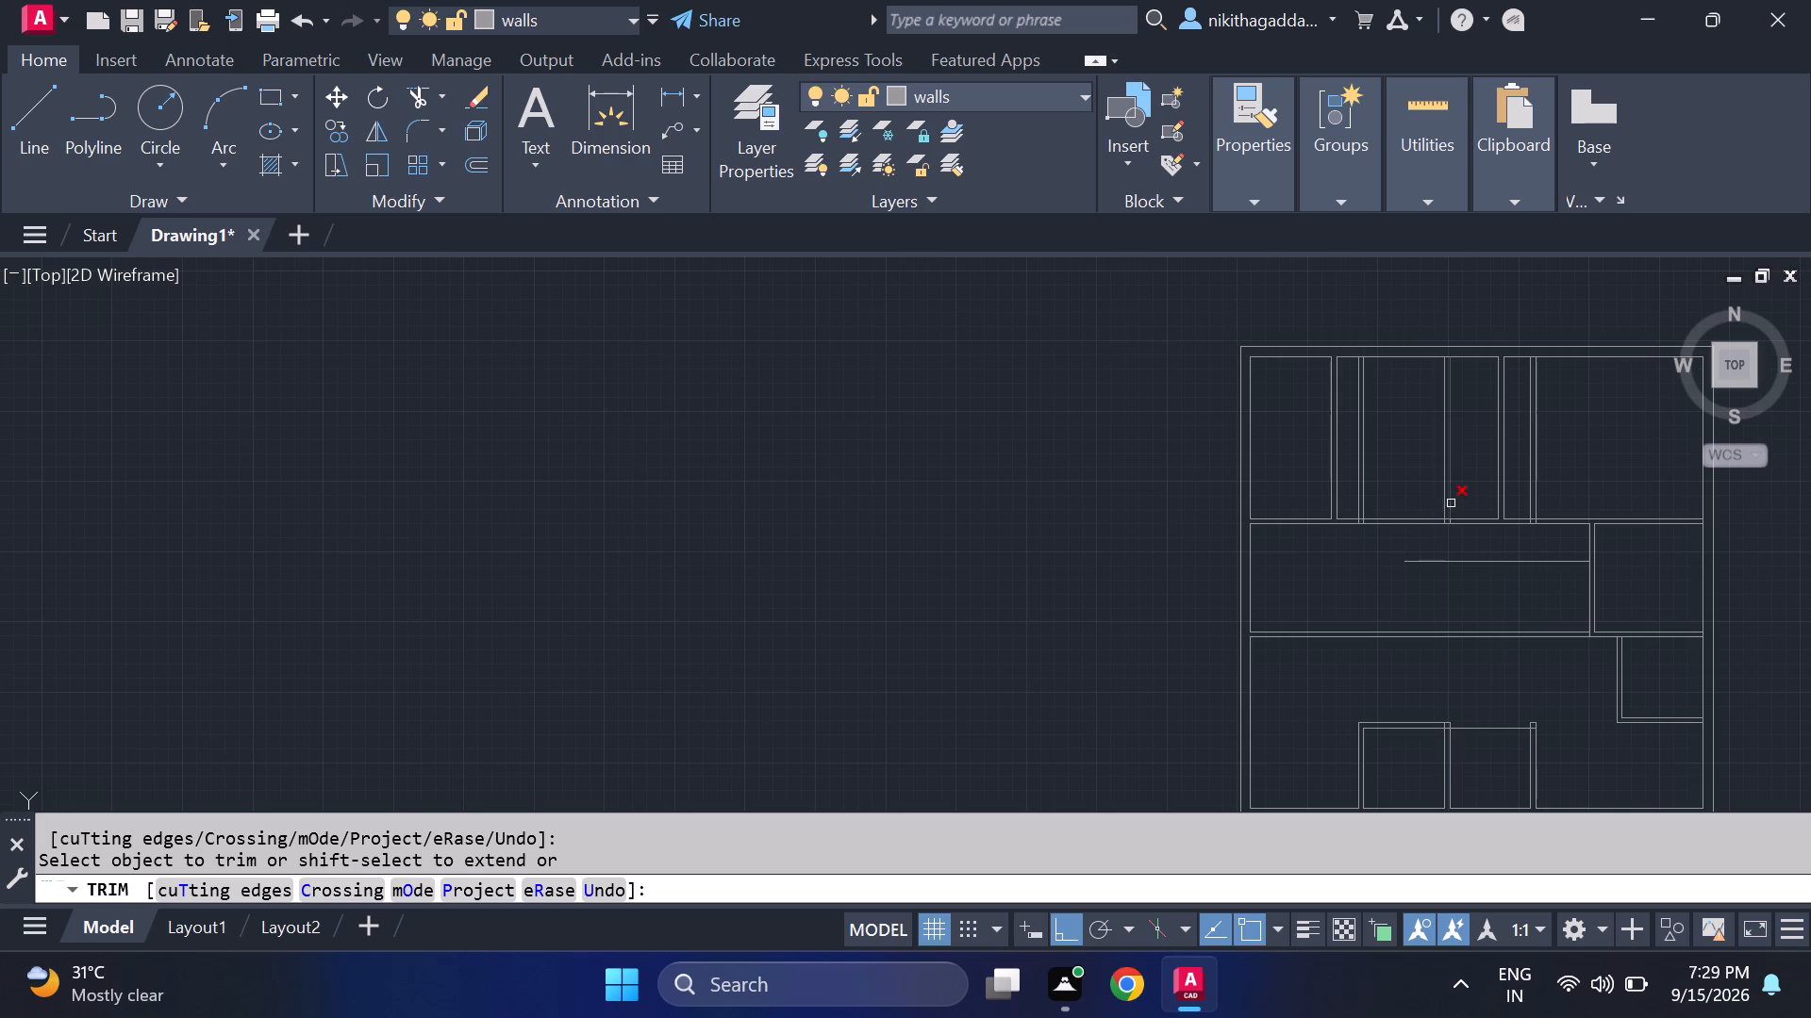
pyautogui.scroll(1, 1337, 468)
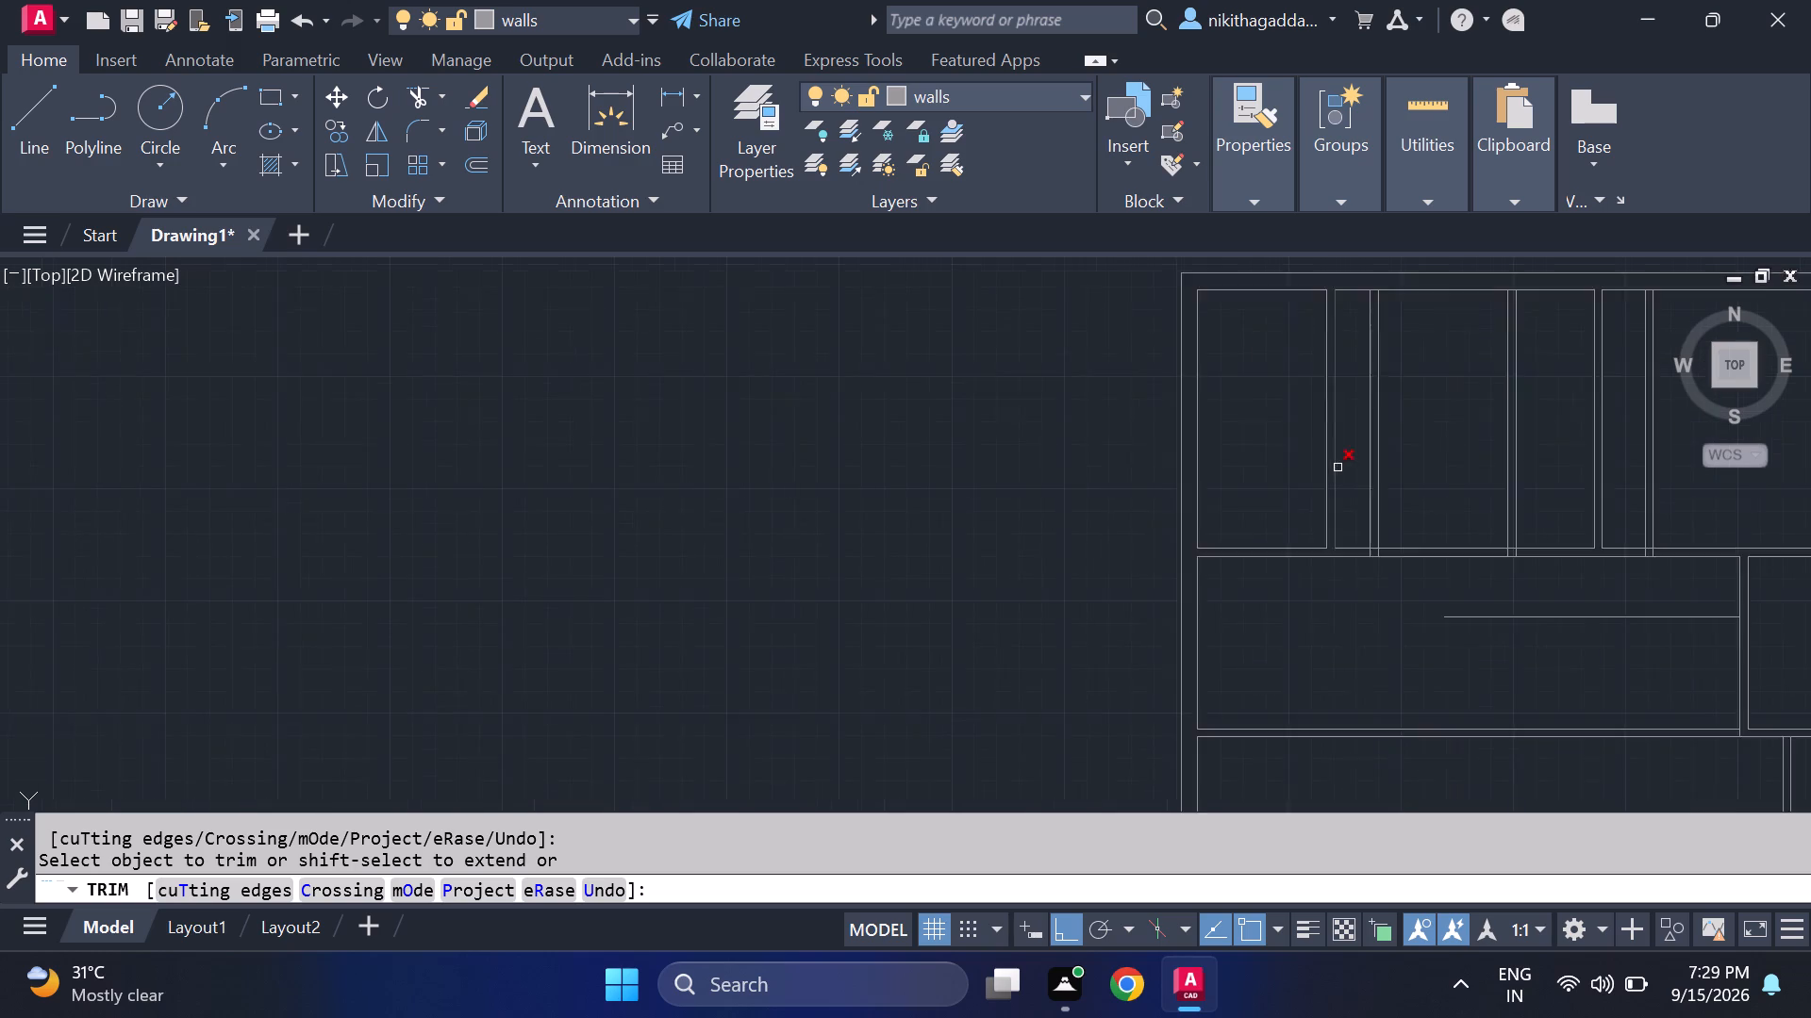
pyautogui.scroll(1, 1337, 468)
pyautogui.moveTo(1437, 479); pyautogui.dragTo(1363, 555)
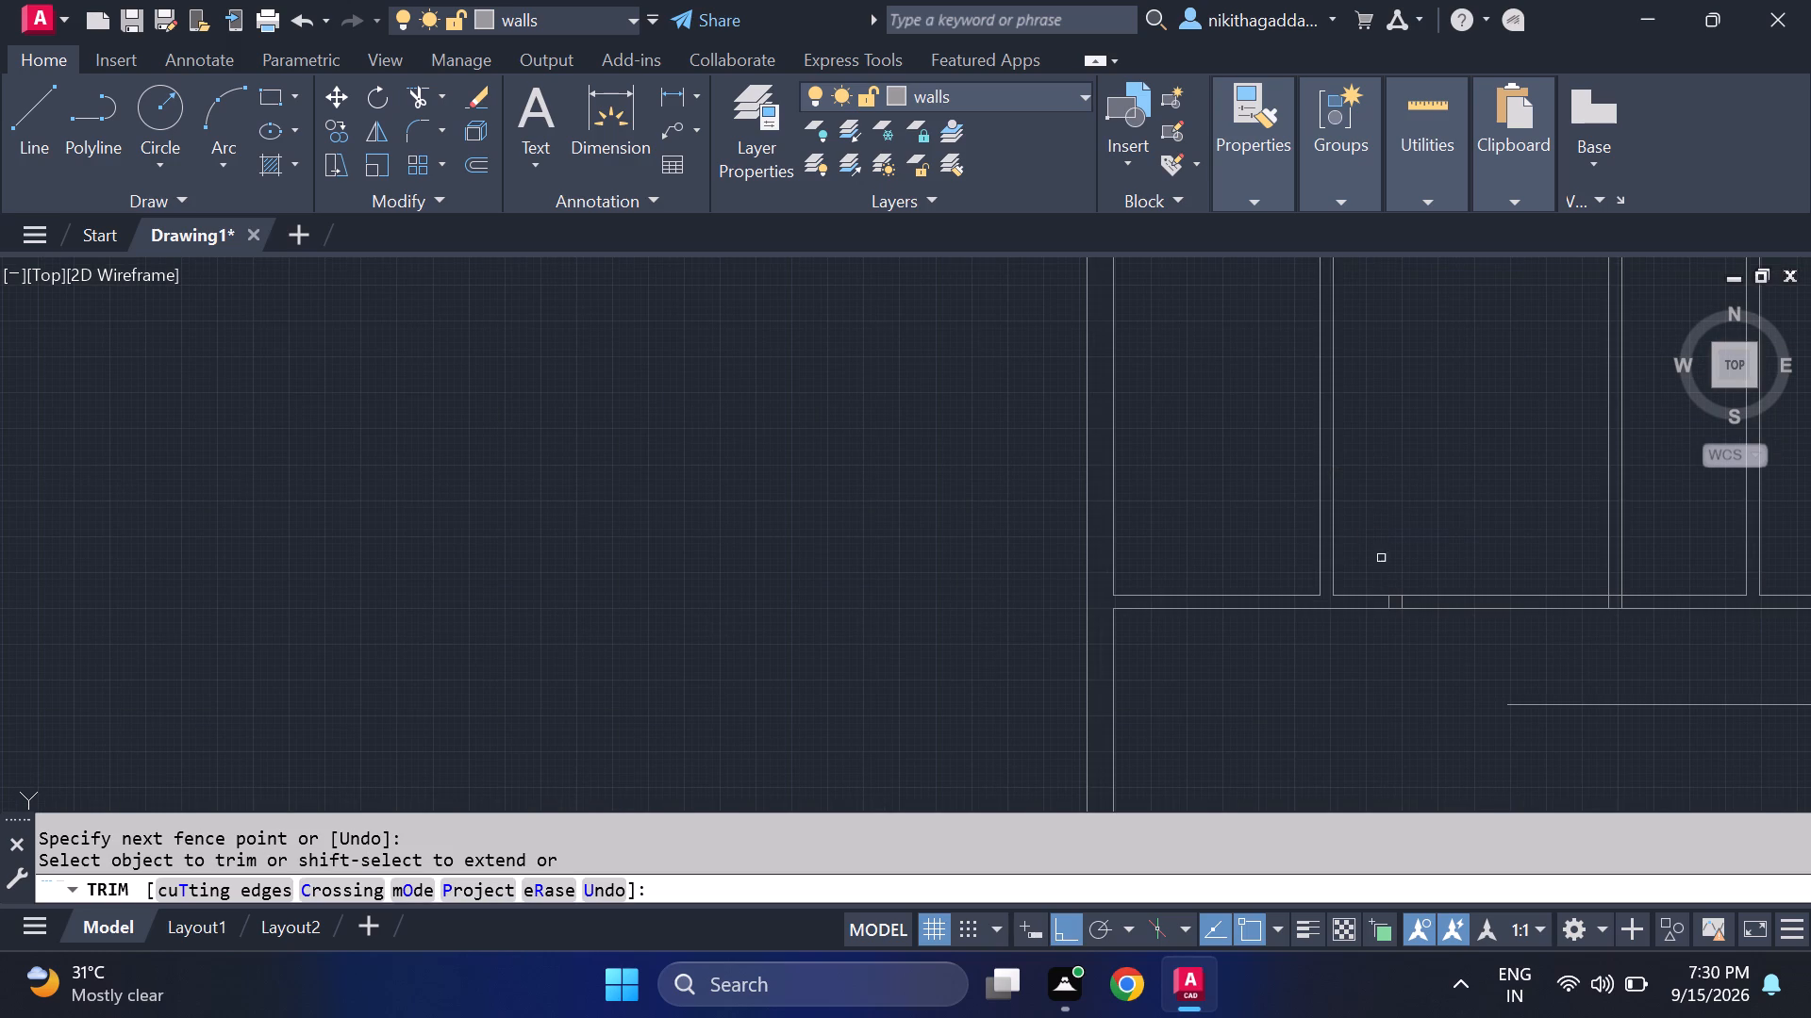
pyautogui.scroll(3, 1393, 596)
pyautogui.moveTo(1444, 627); pyautogui.dragTo(1353, 655)
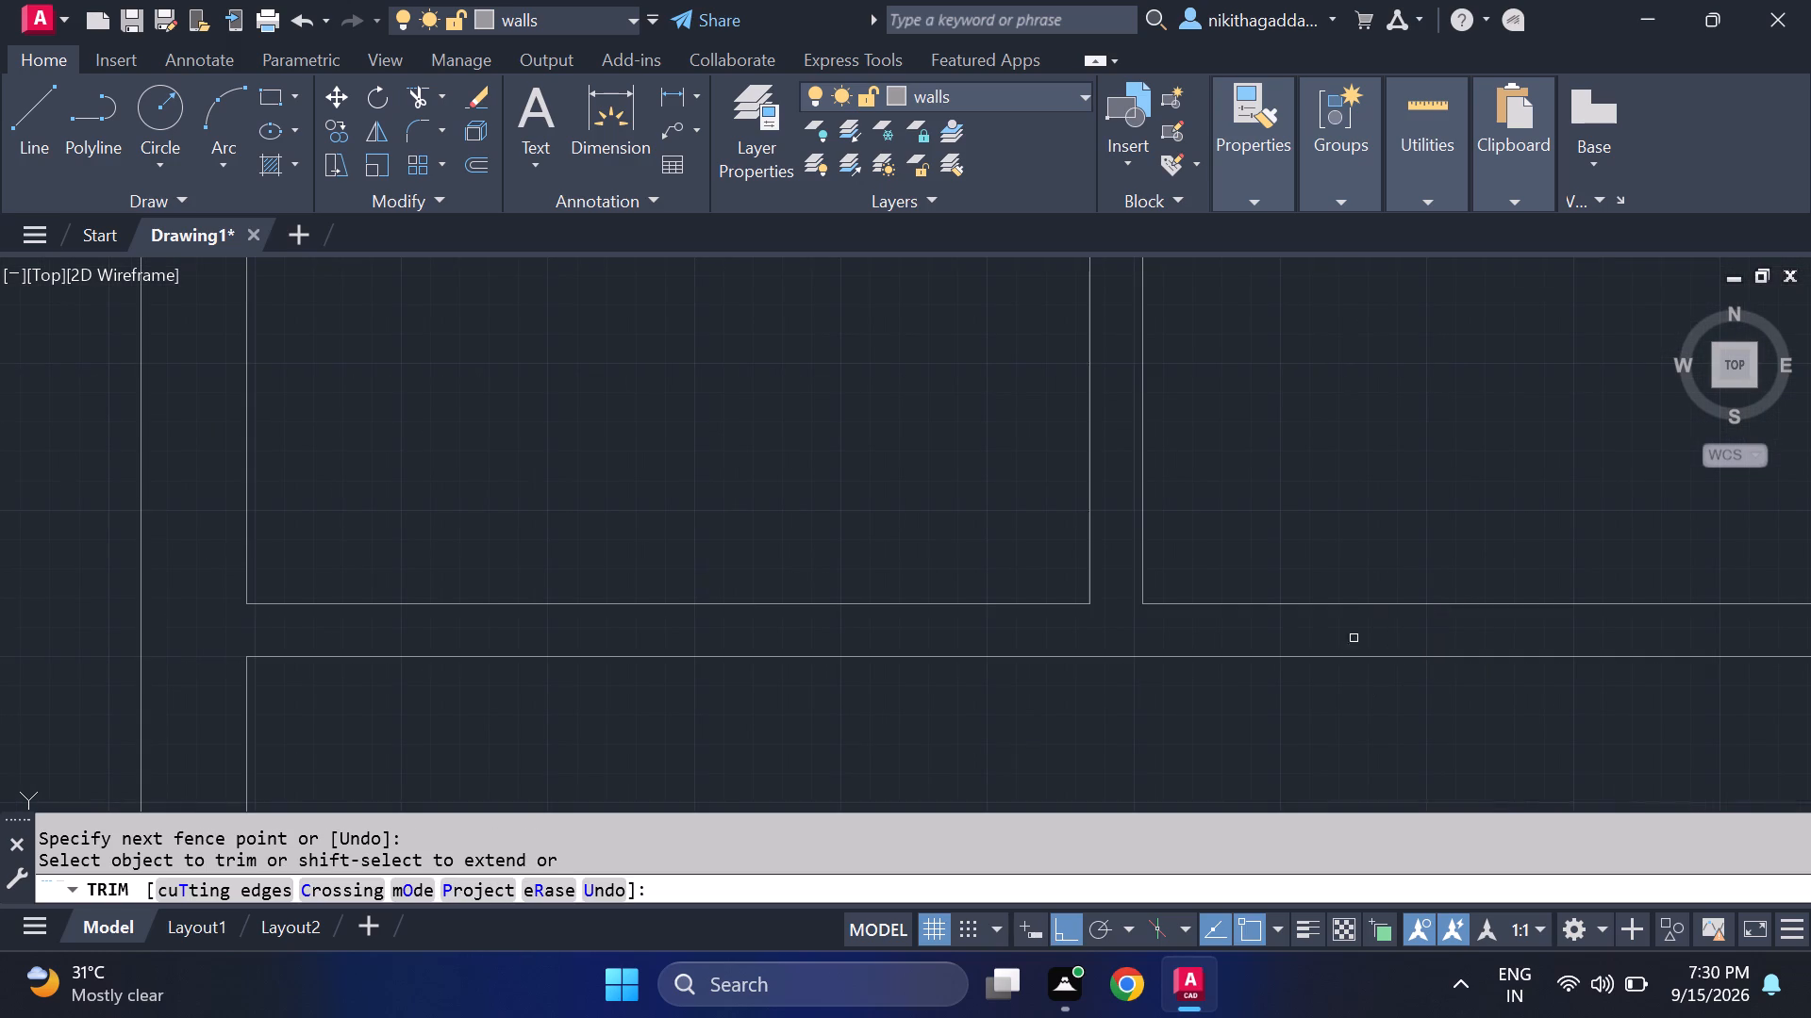
# Trim away the vertical partition midway along the north row, including its stubs inside the horizontal partition.
pyautogui.scroll(-5, 1373, 597)
pyautogui.moveTo(1435, 519); pyautogui.dragTo(1167, 529, button='middle')
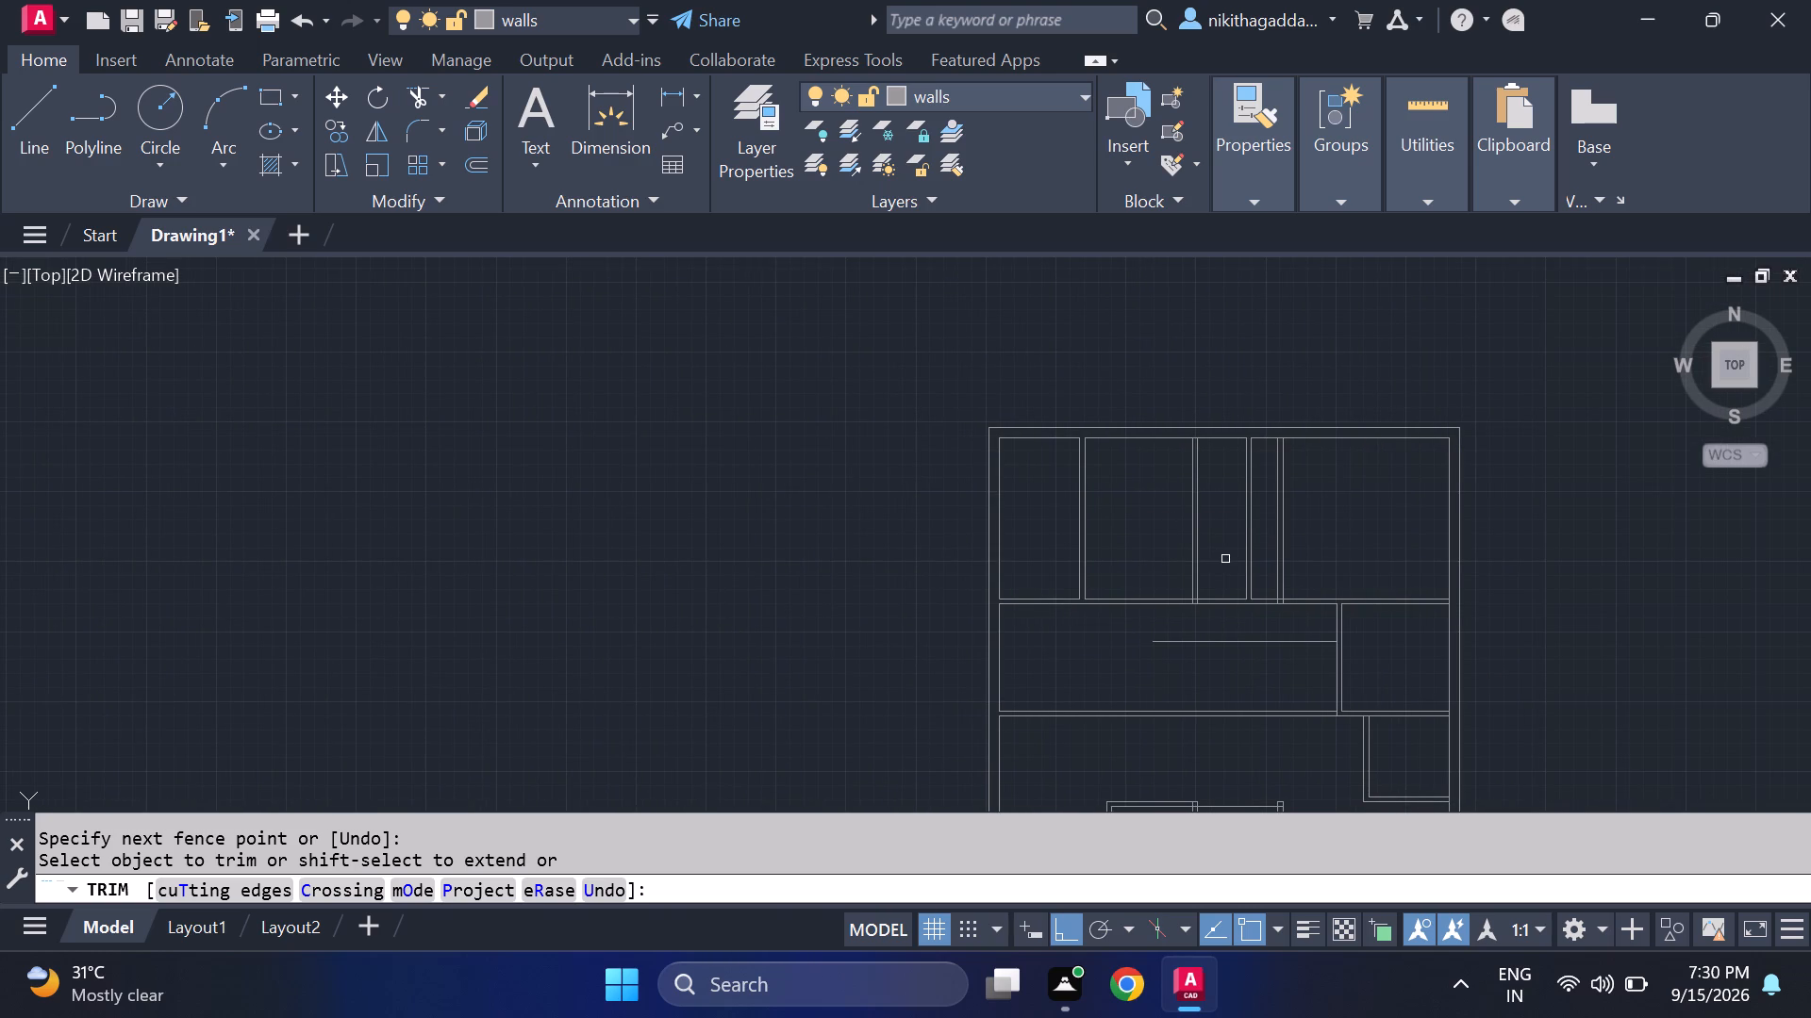
pyautogui.moveTo(1226, 532); pyautogui.dragTo(1220, 537)
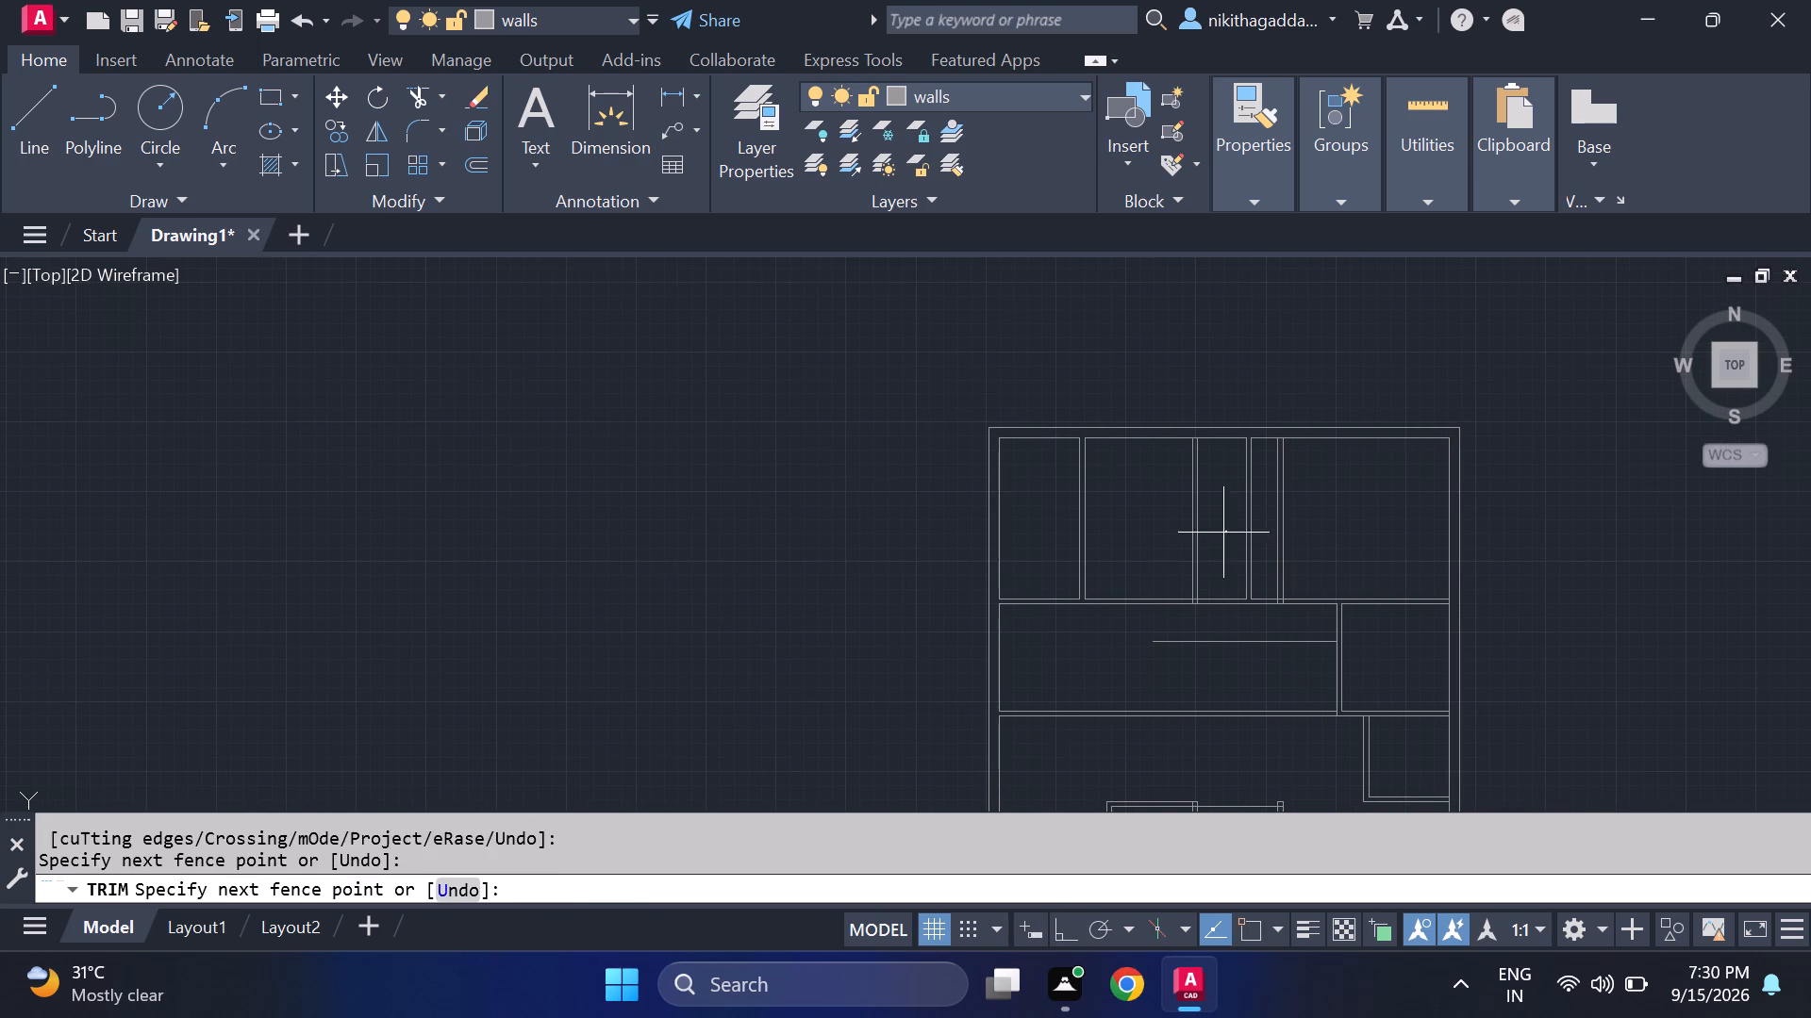
pyautogui.moveTo(1220, 537); pyautogui.dragTo(1192, 562)
pyautogui.moveTo(1203, 462); pyautogui.dragTo(1163, 525)
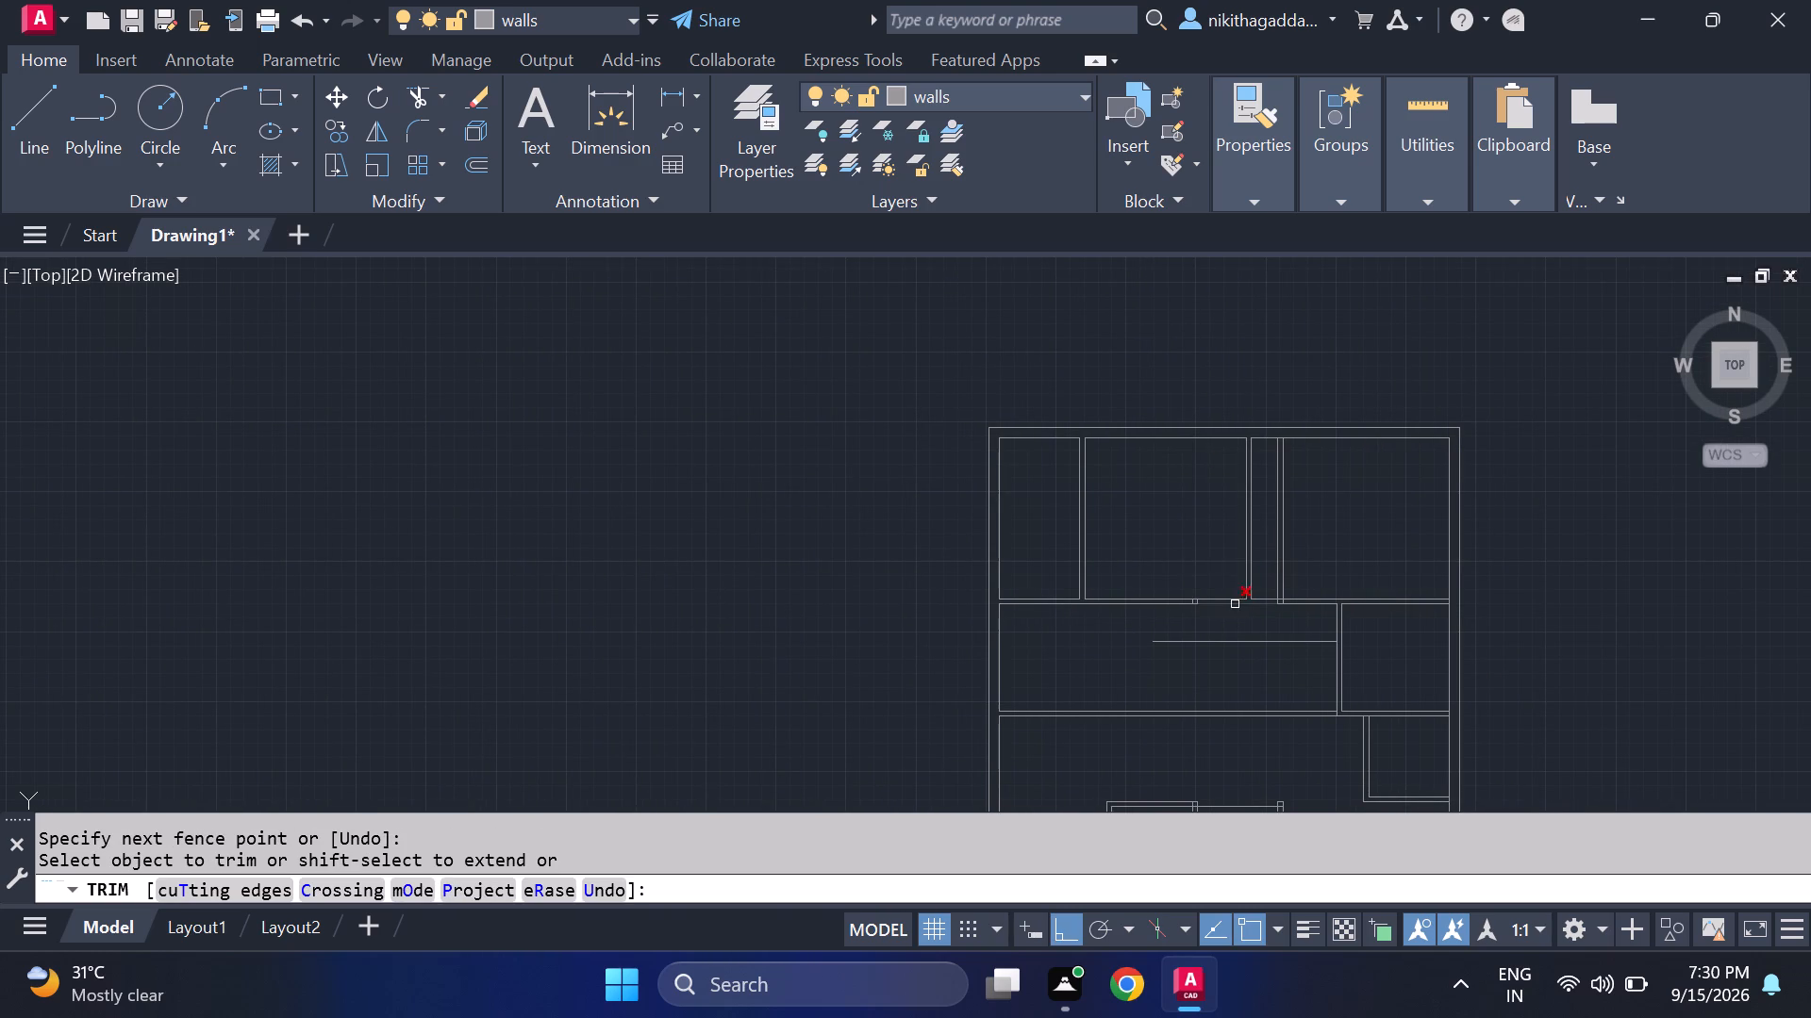
pyautogui.scroll(4, 1188, 613)
pyautogui.click(1233, 558)
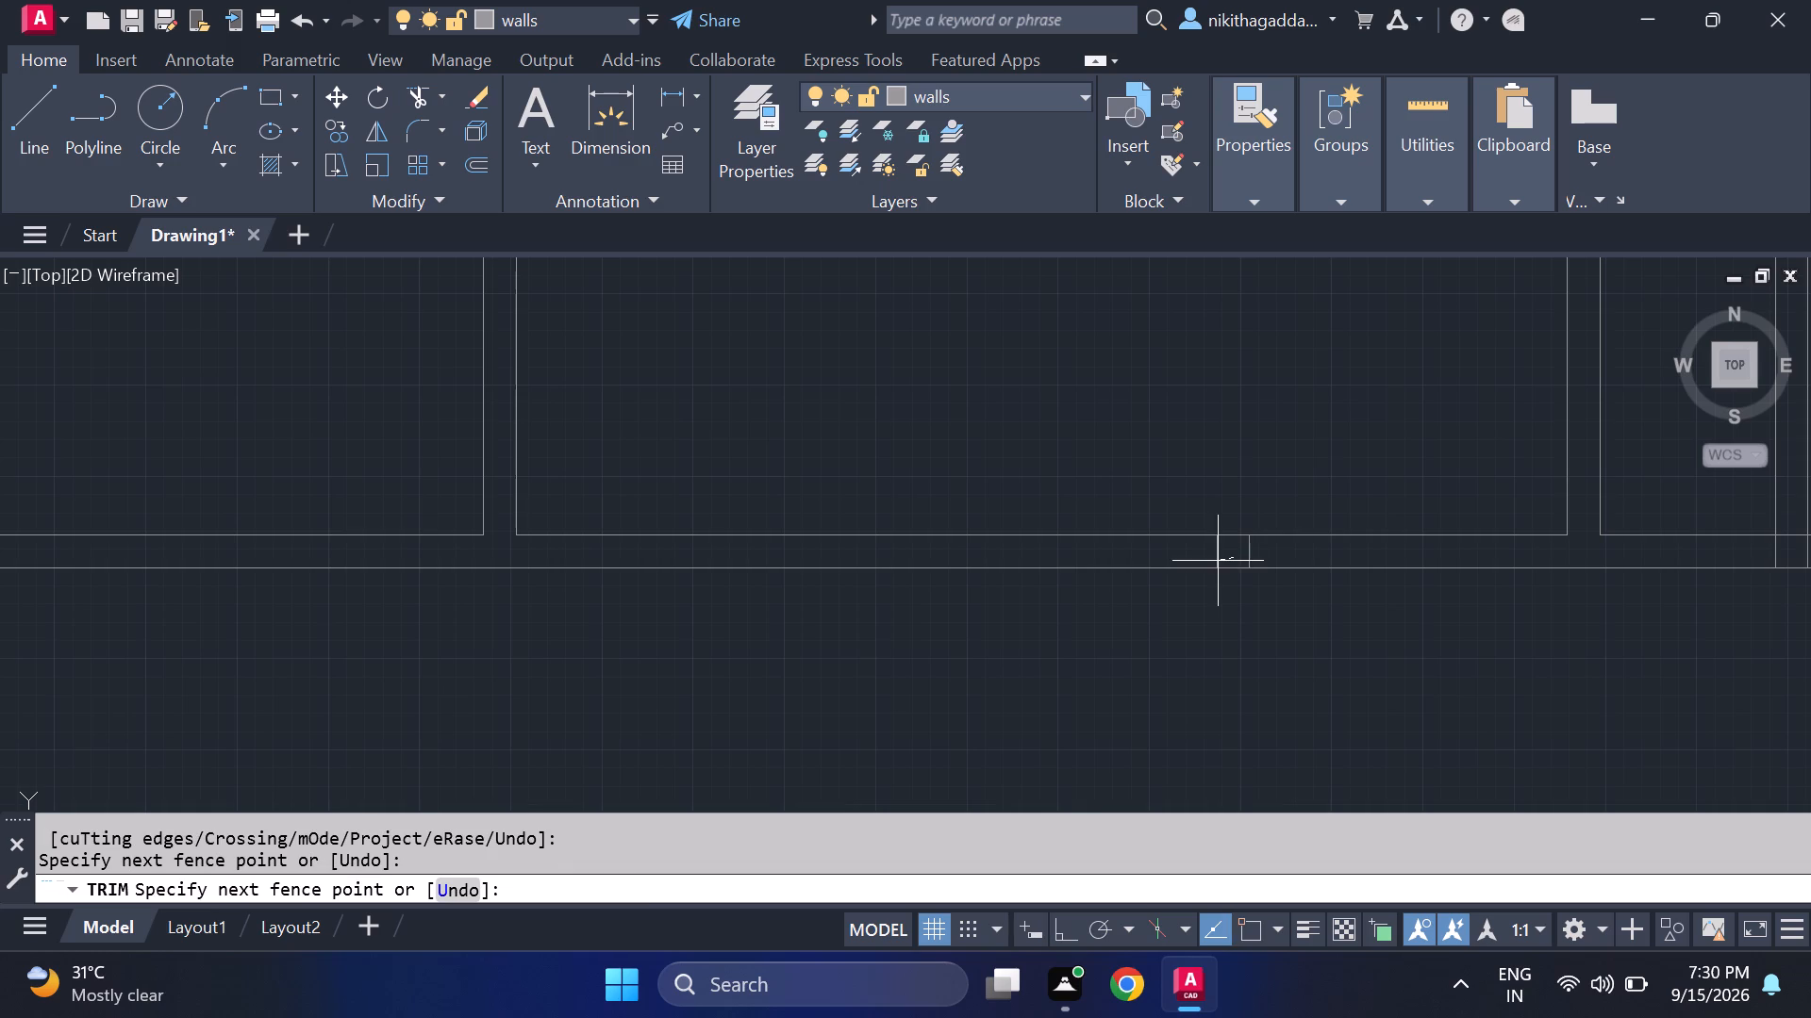
pyautogui.click(1250, 561)
# Trim away the easternmost vertical partition in the north row, including its stubs inside the horizontal partition, and end trimming.
pyautogui.scroll(-2, 1322, 598)
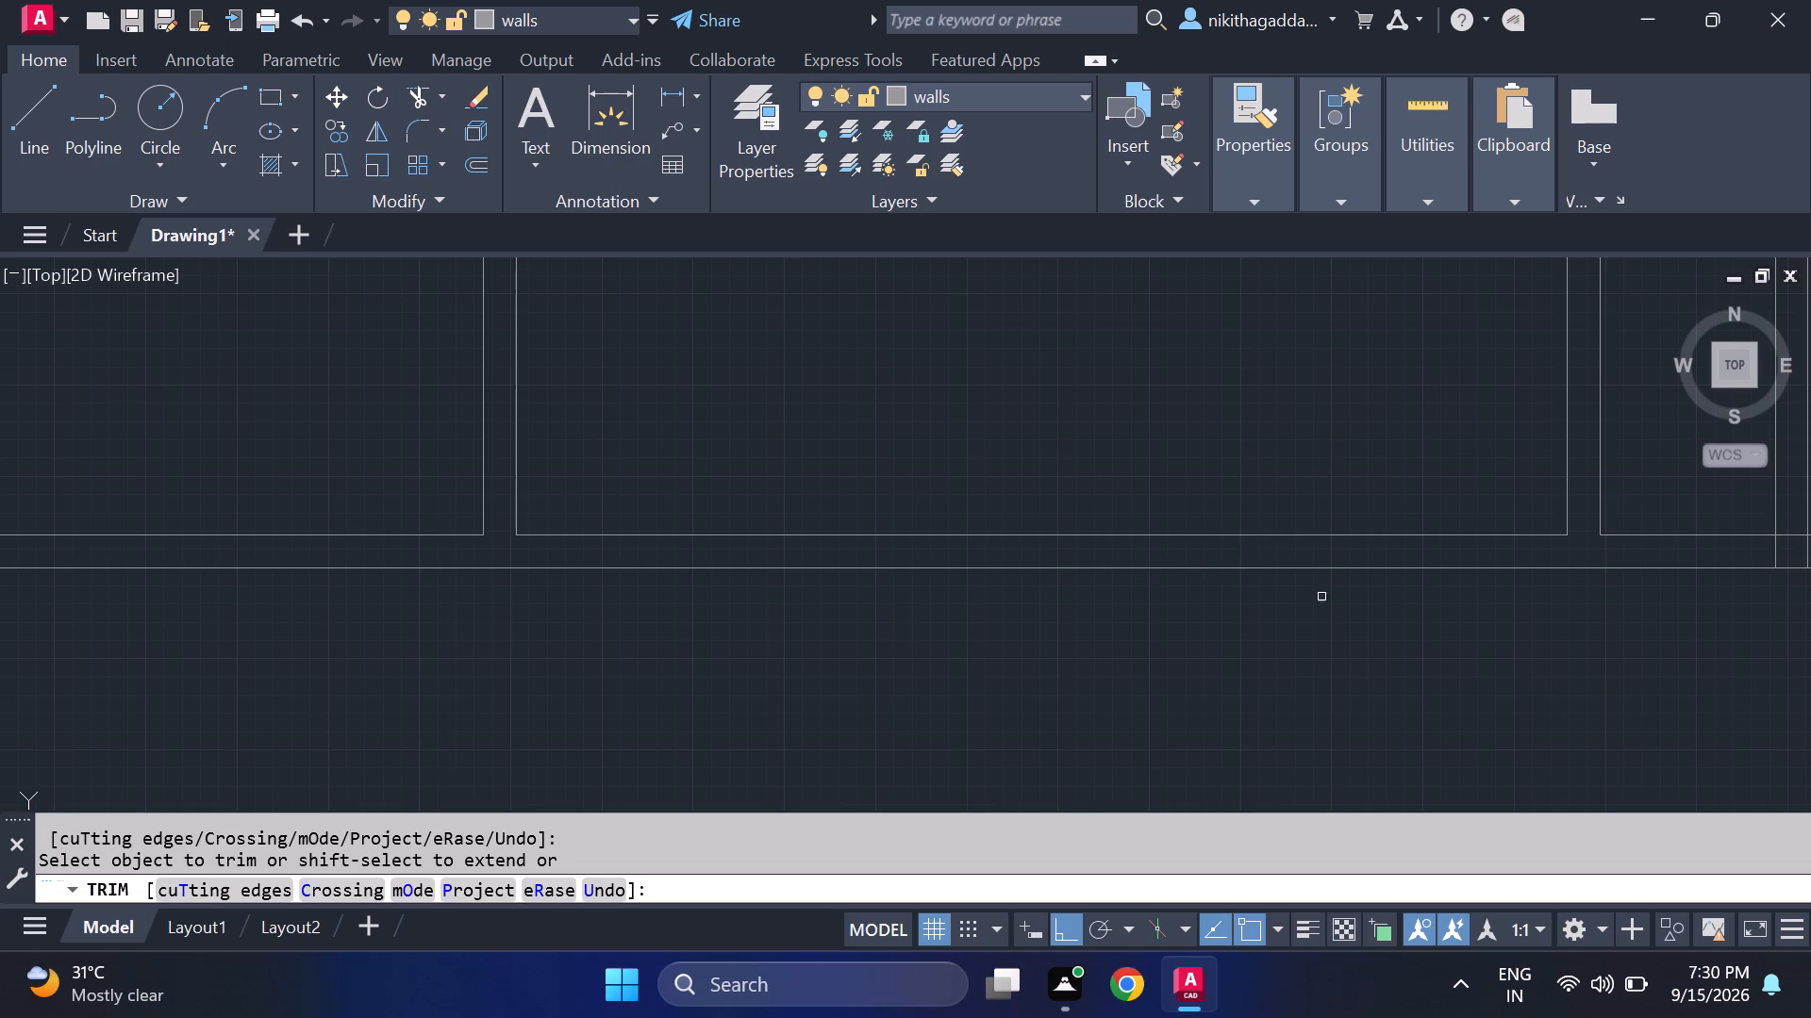
pyautogui.scroll(-2, 1324, 599)
pyautogui.moveTo(1380, 632); pyautogui.dragTo(1185, 653, button='middle')
pyautogui.scroll(1, 1198, 602)
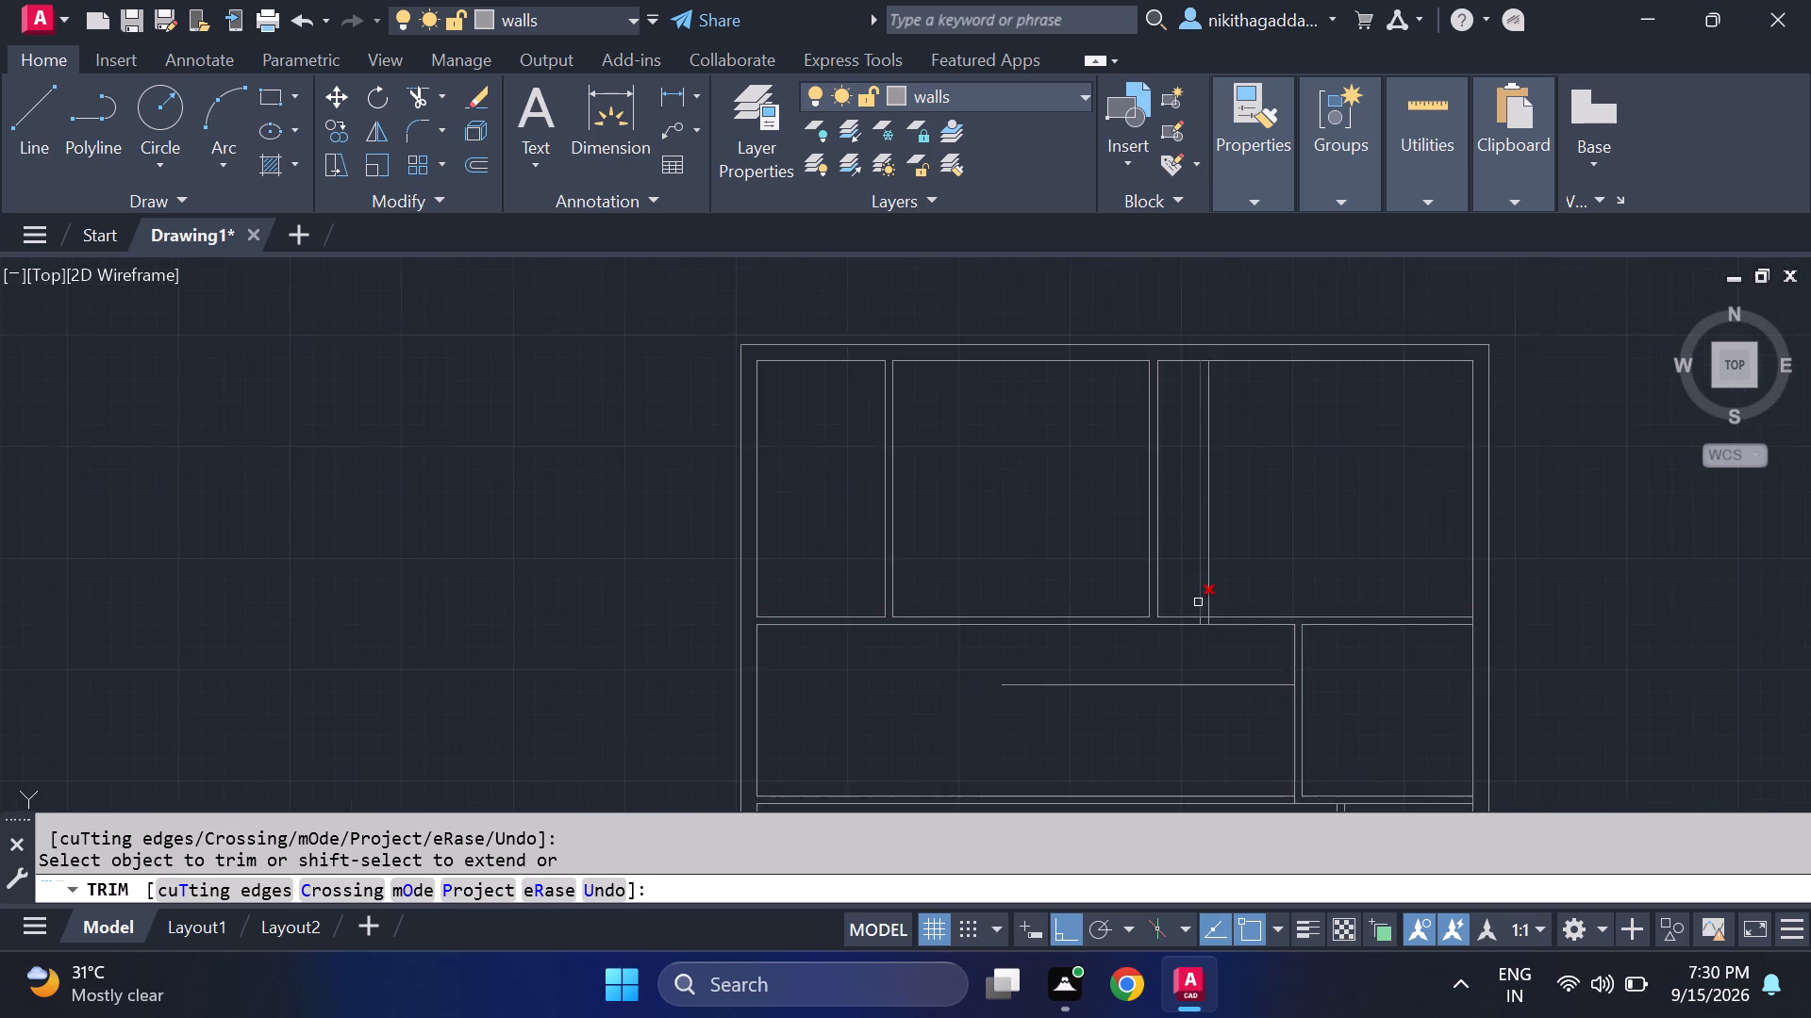
pyautogui.scroll(1, 1198, 602)
pyautogui.moveTo(1231, 551); pyautogui.dragTo(1197, 573)
pyautogui.scroll(-3, 1200, 568)
pyautogui.scroll(7, 1204, 596)
pyautogui.moveTo(1238, 508); pyautogui.dragTo(1085, 508)
pyautogui.scroll(-7, 1079, 527)
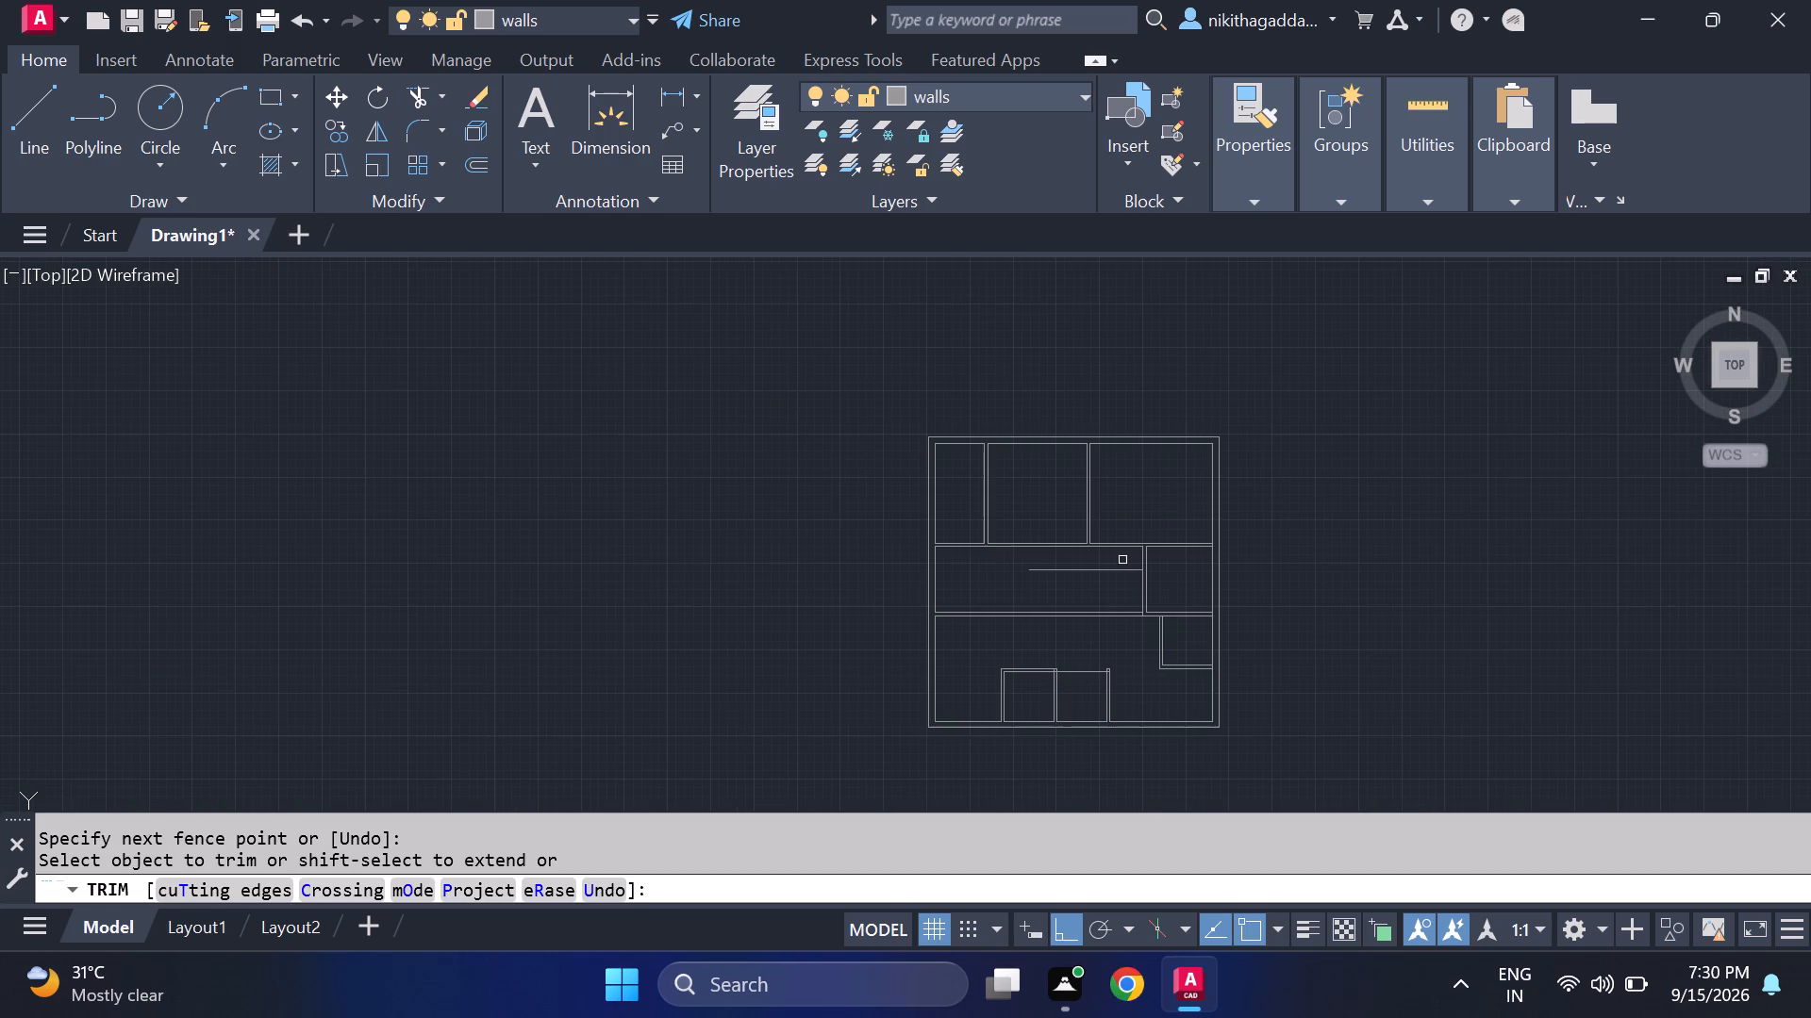
pyautogui.moveTo(1298, 630); pyautogui.dragTo(1296, 512, button='middle')
pyautogui.middleClick(1296, 483)
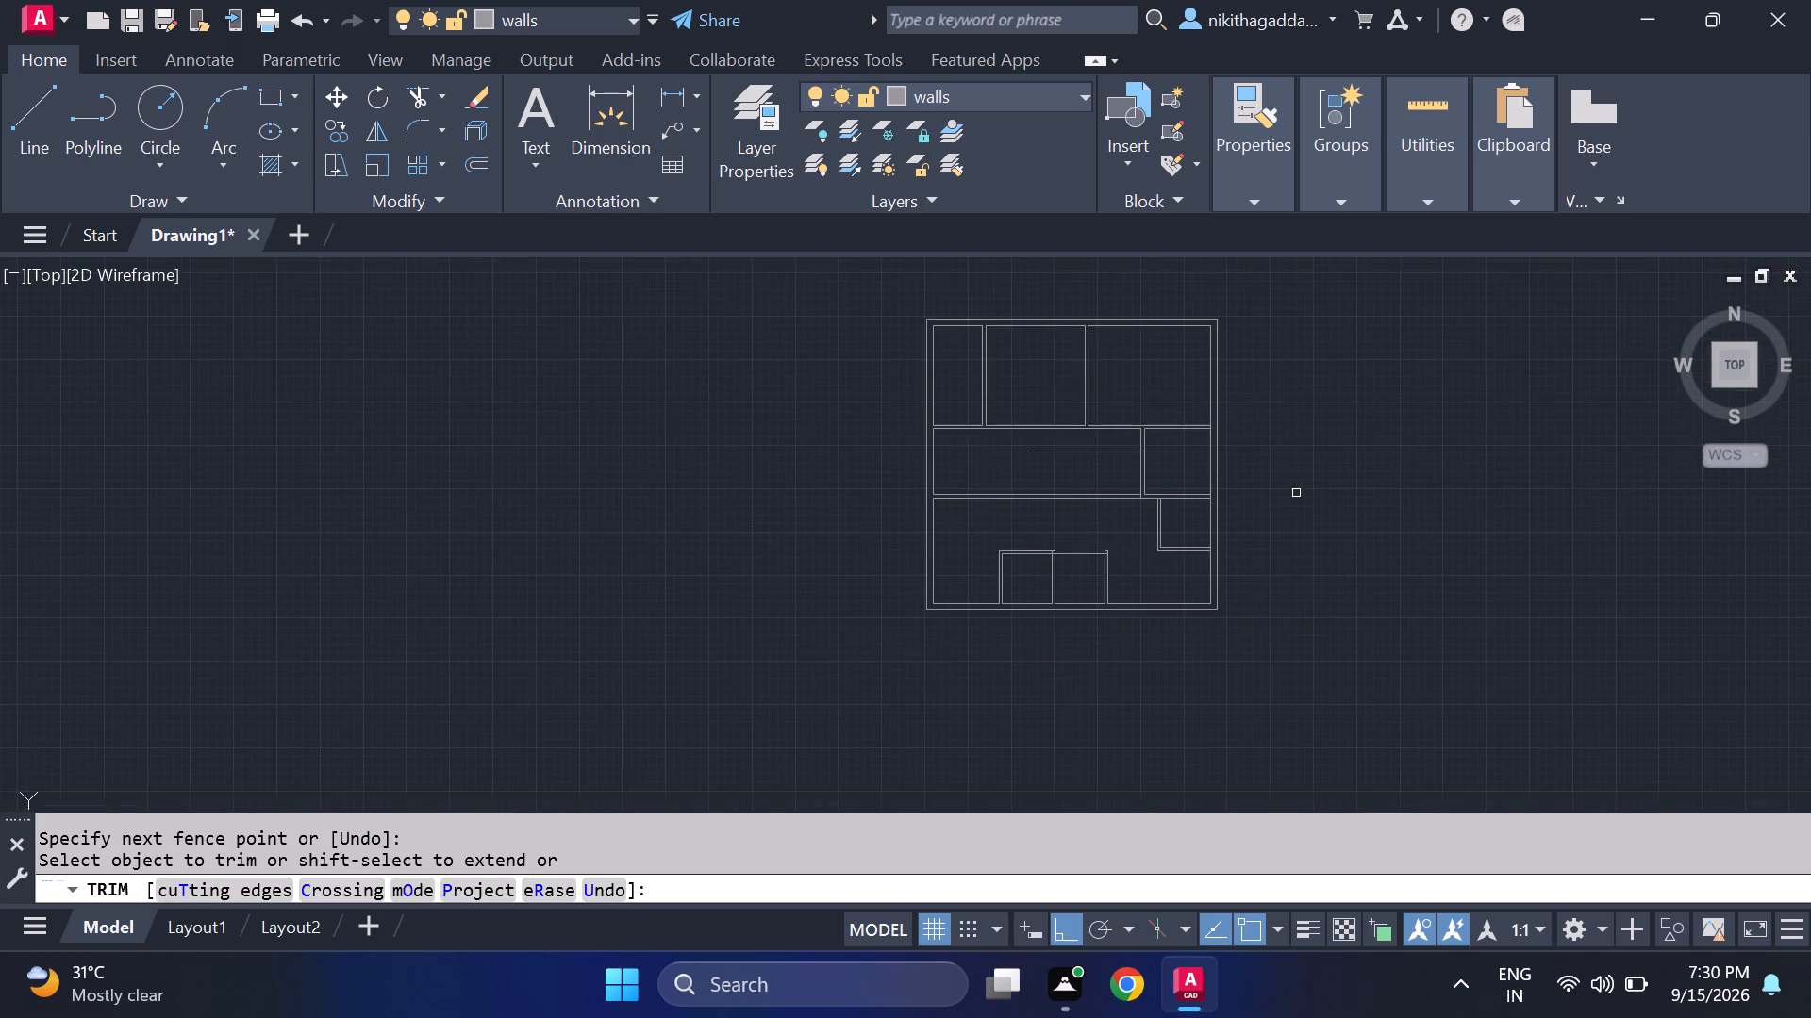
pyautogui.middleClick(1296, 481)
pyautogui.scroll(-1, 1294, 482)
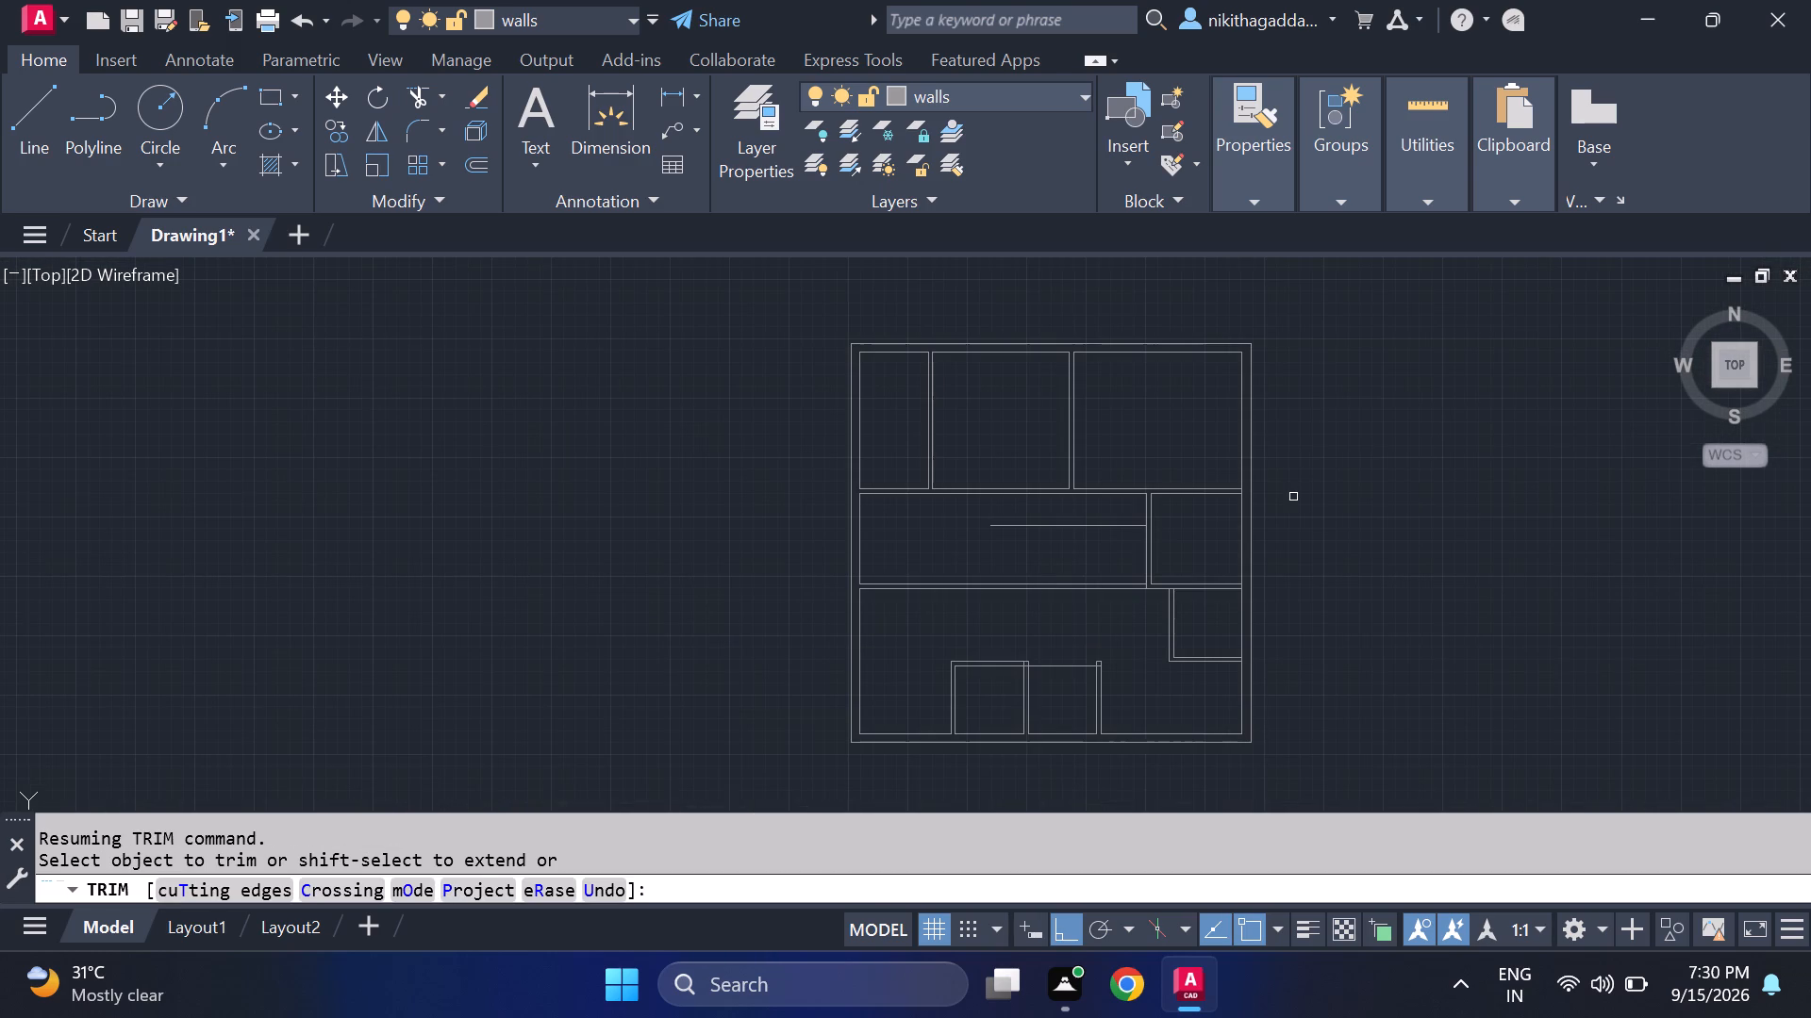
pyautogui.press('Escape')
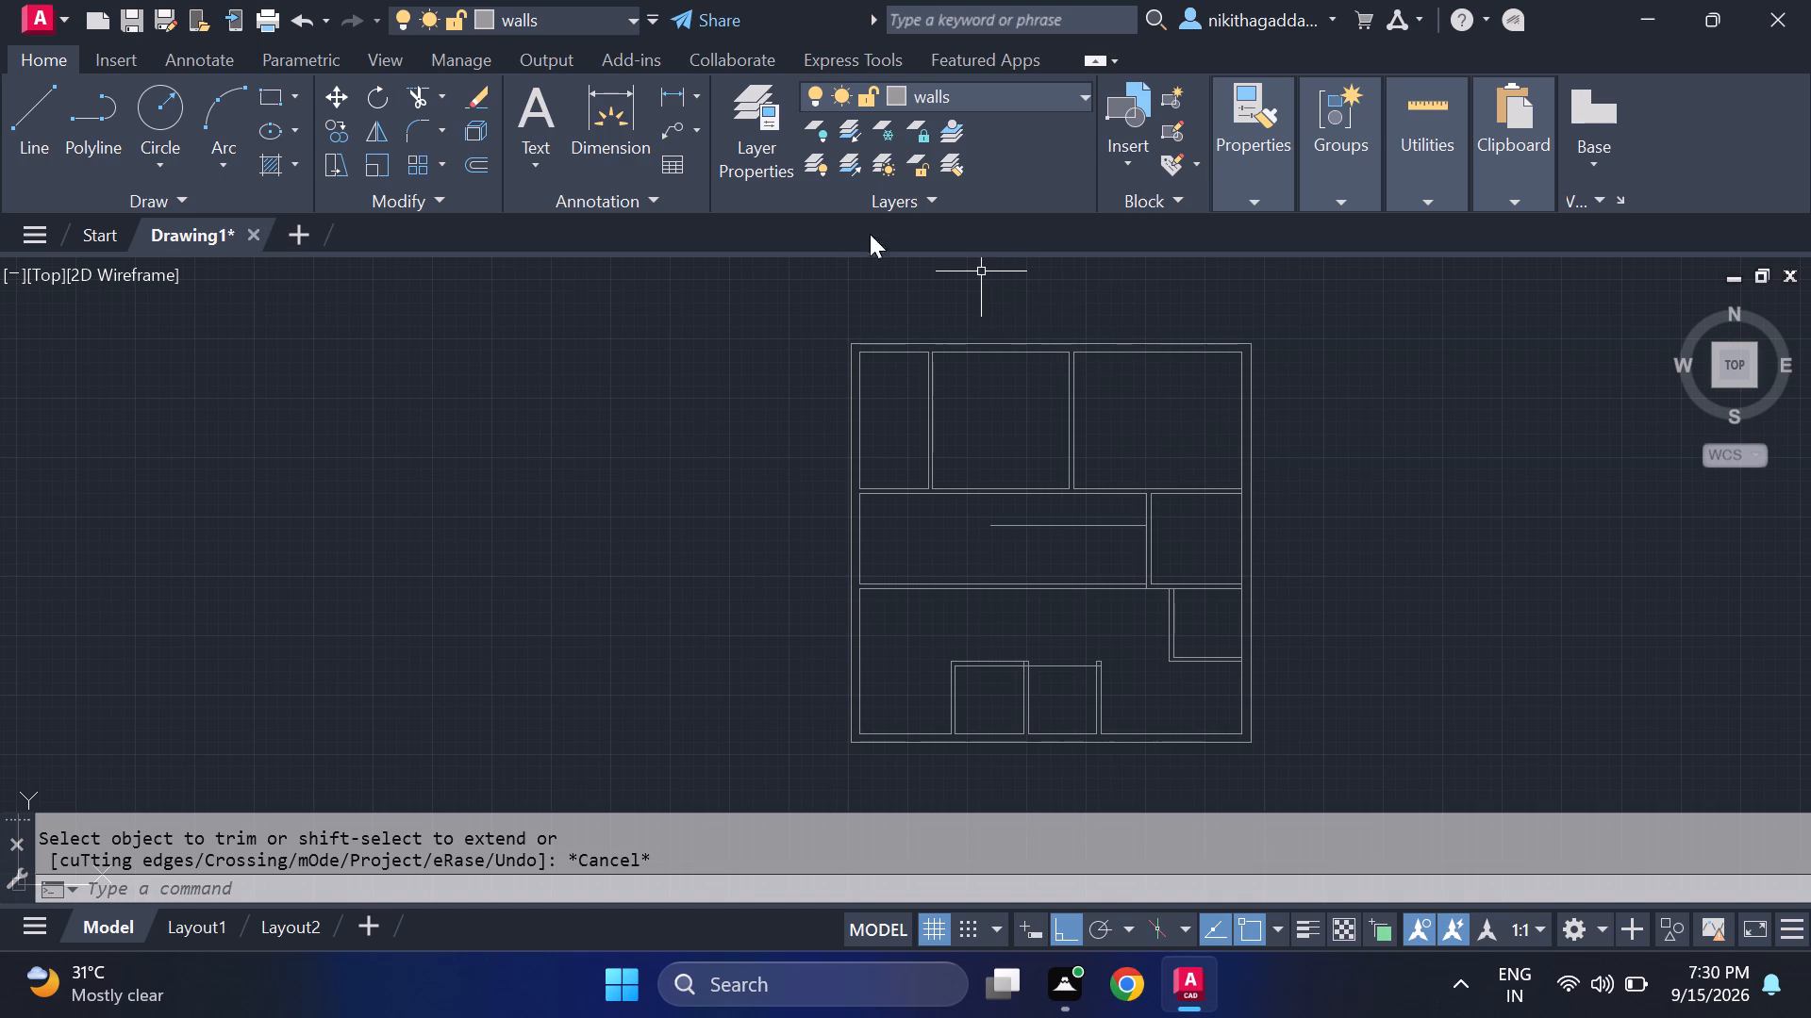
# Measure the vertical distance from the small south rooms' north line to the south wall's inner line with a linear dimension.
pyautogui.click(665, 98)
pyautogui.scroll(2, 1113, 697)
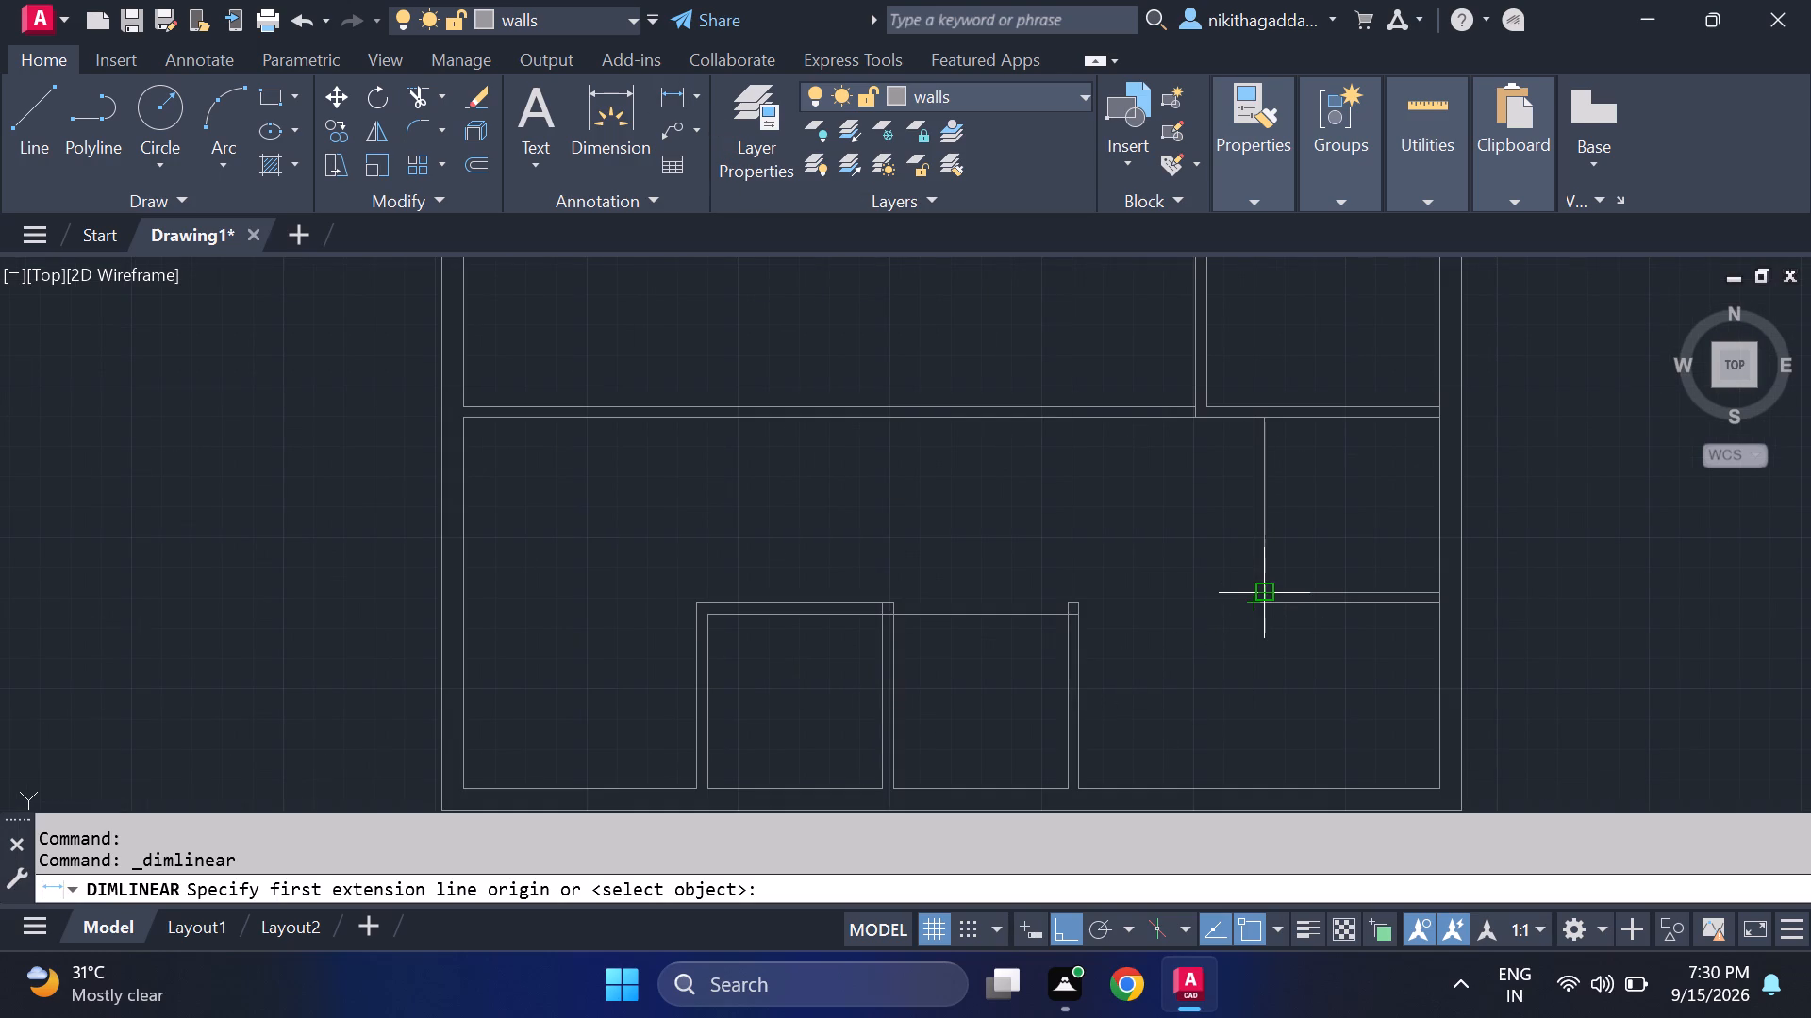
pyautogui.click(1165, 600)
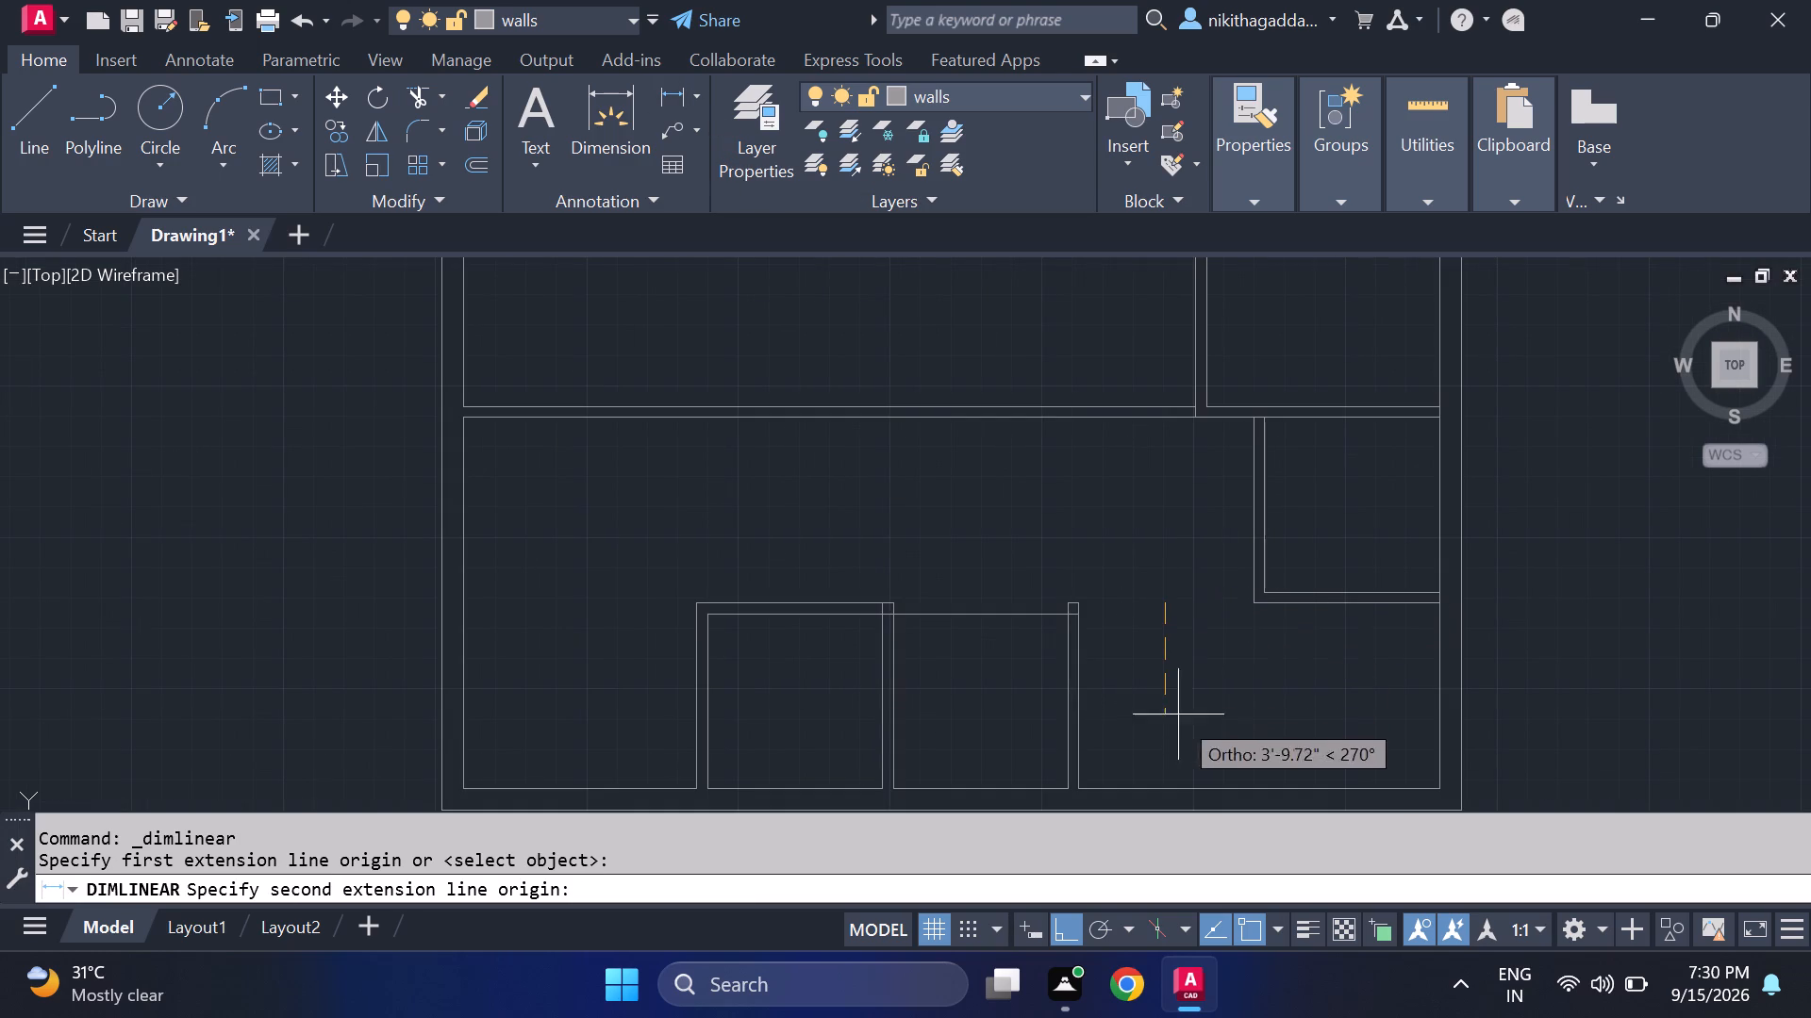
pyautogui.click(1170, 793)
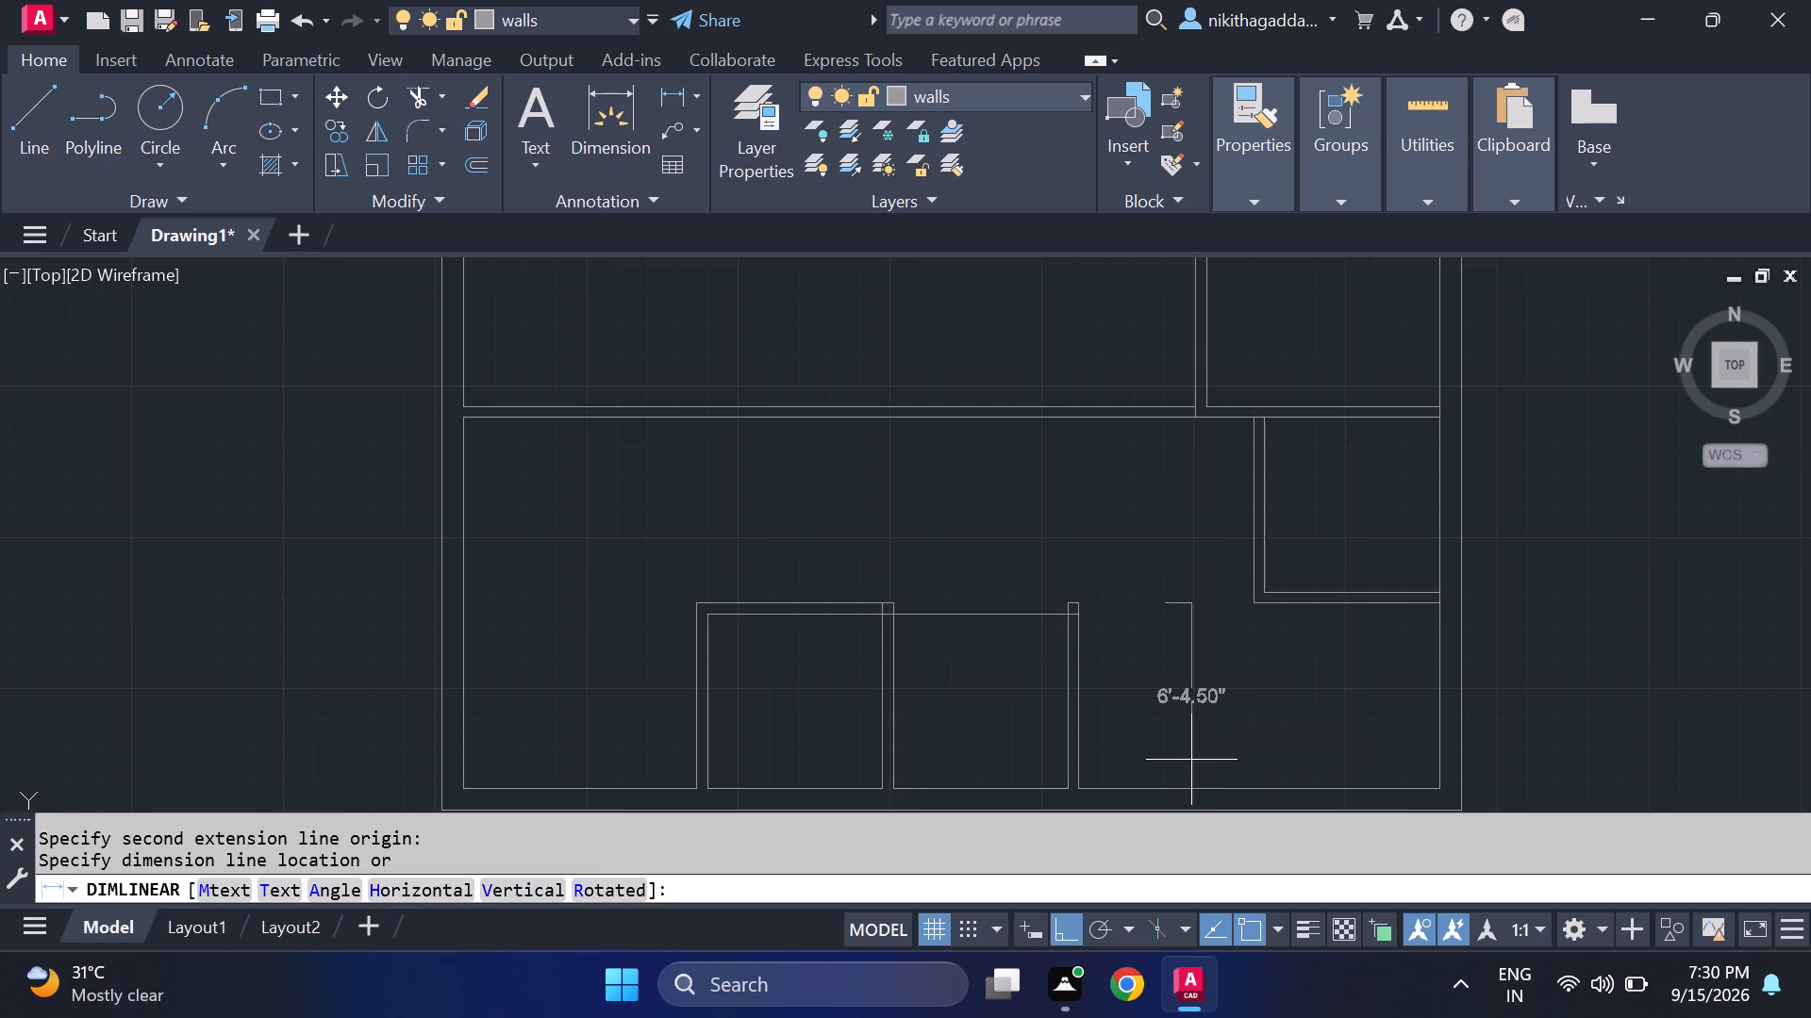
pyautogui.press('Escape')
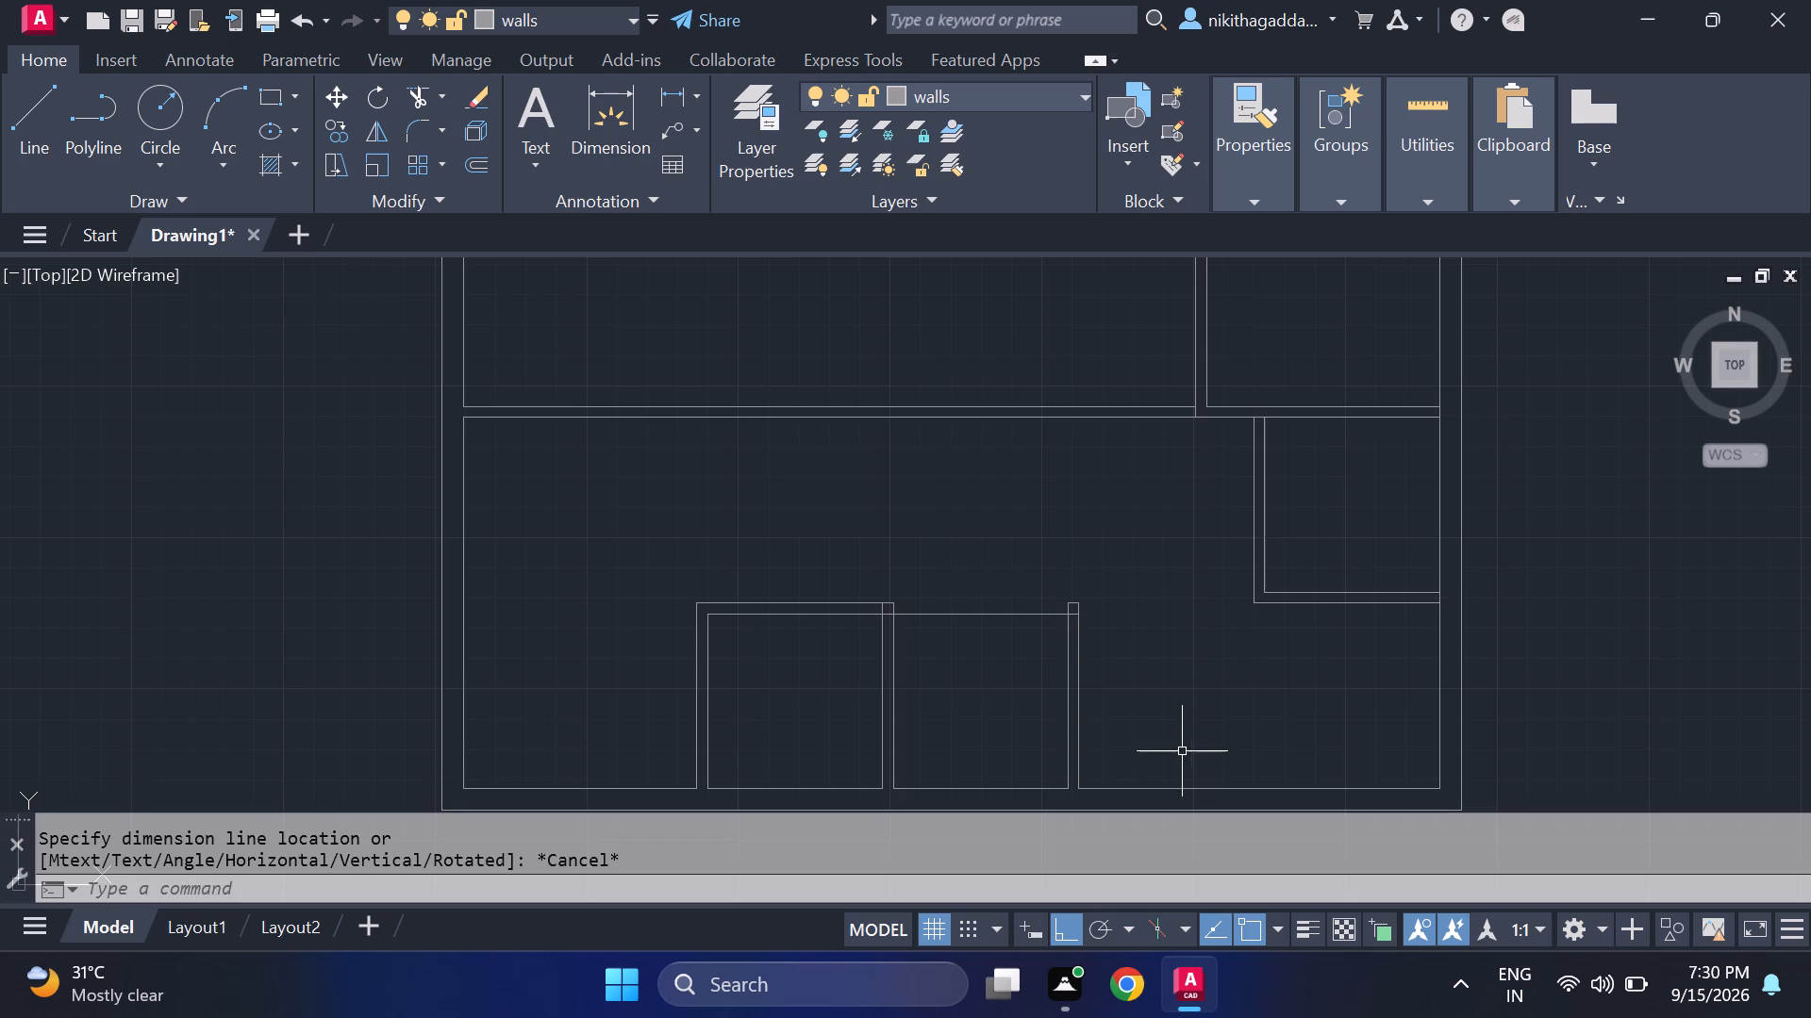
# Draw a short vertical line across the southern horizontal partition, aligned with the west end of the loose horizontal line above it.
pyautogui.scroll(-2, 1139, 733)
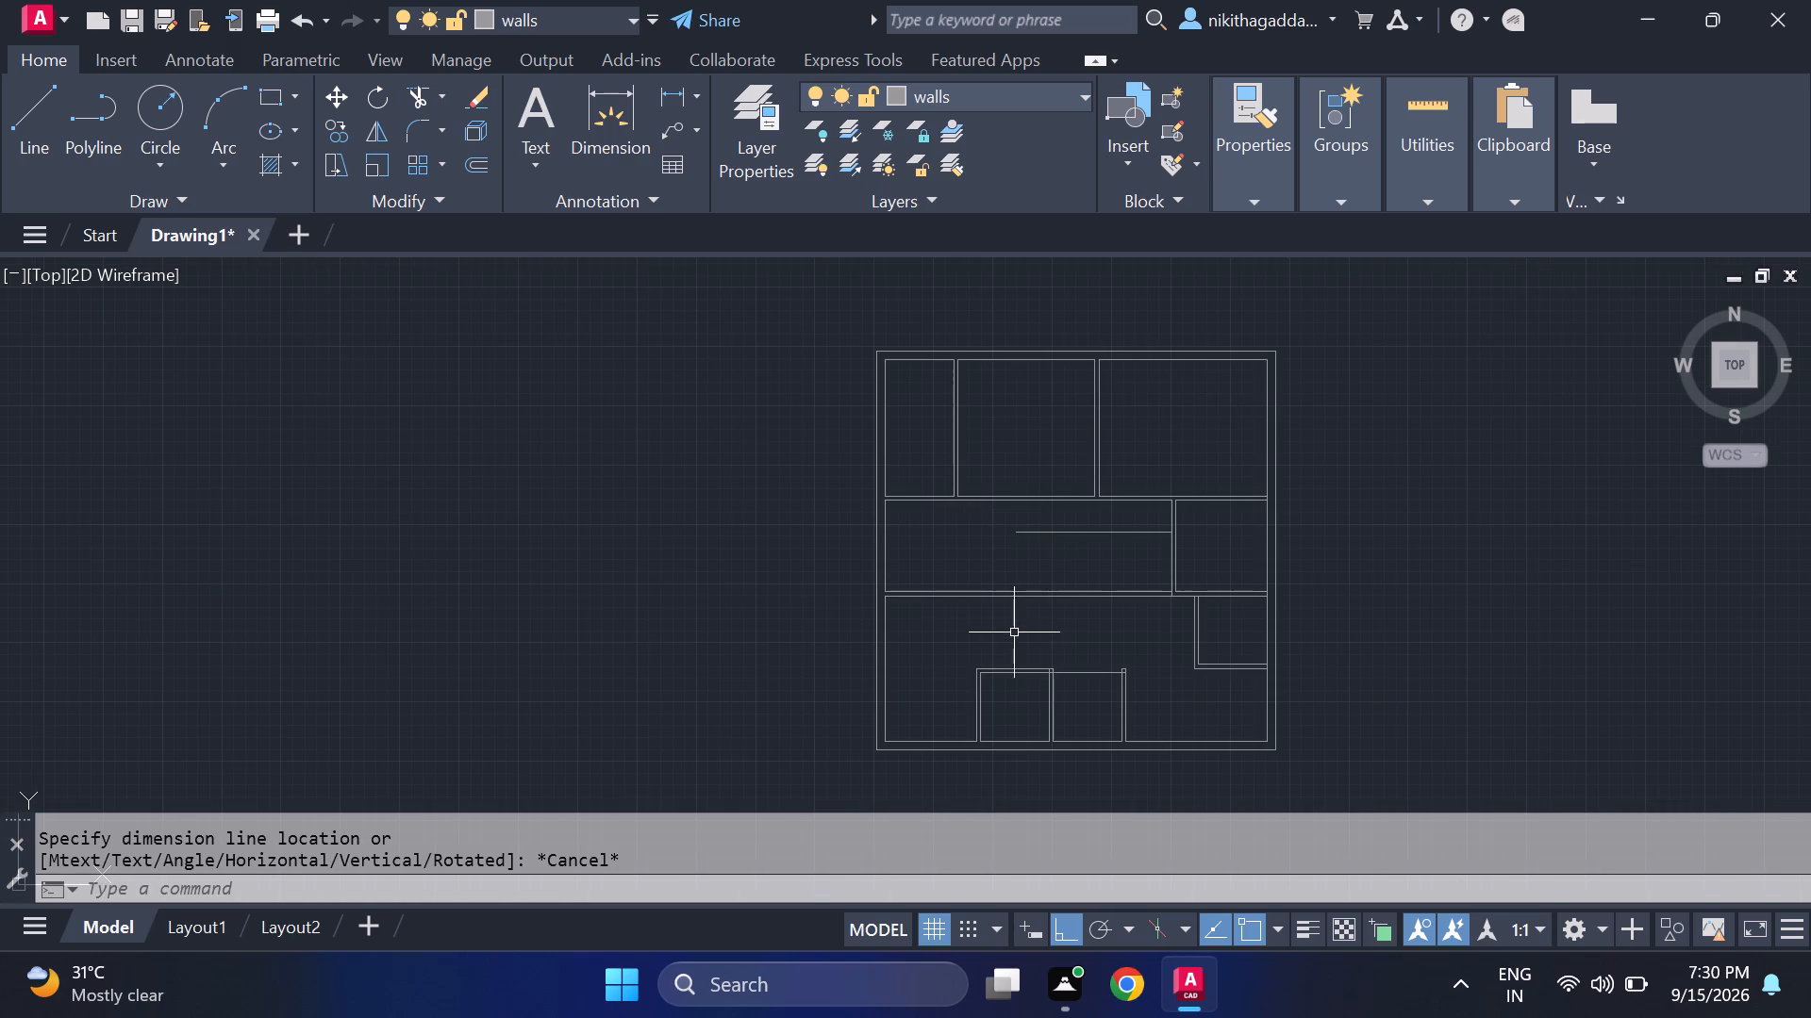
pyautogui.moveTo(1005, 619); pyautogui.dragTo(964, 493, button='middle')
pyautogui.scroll(1, 964, 492)
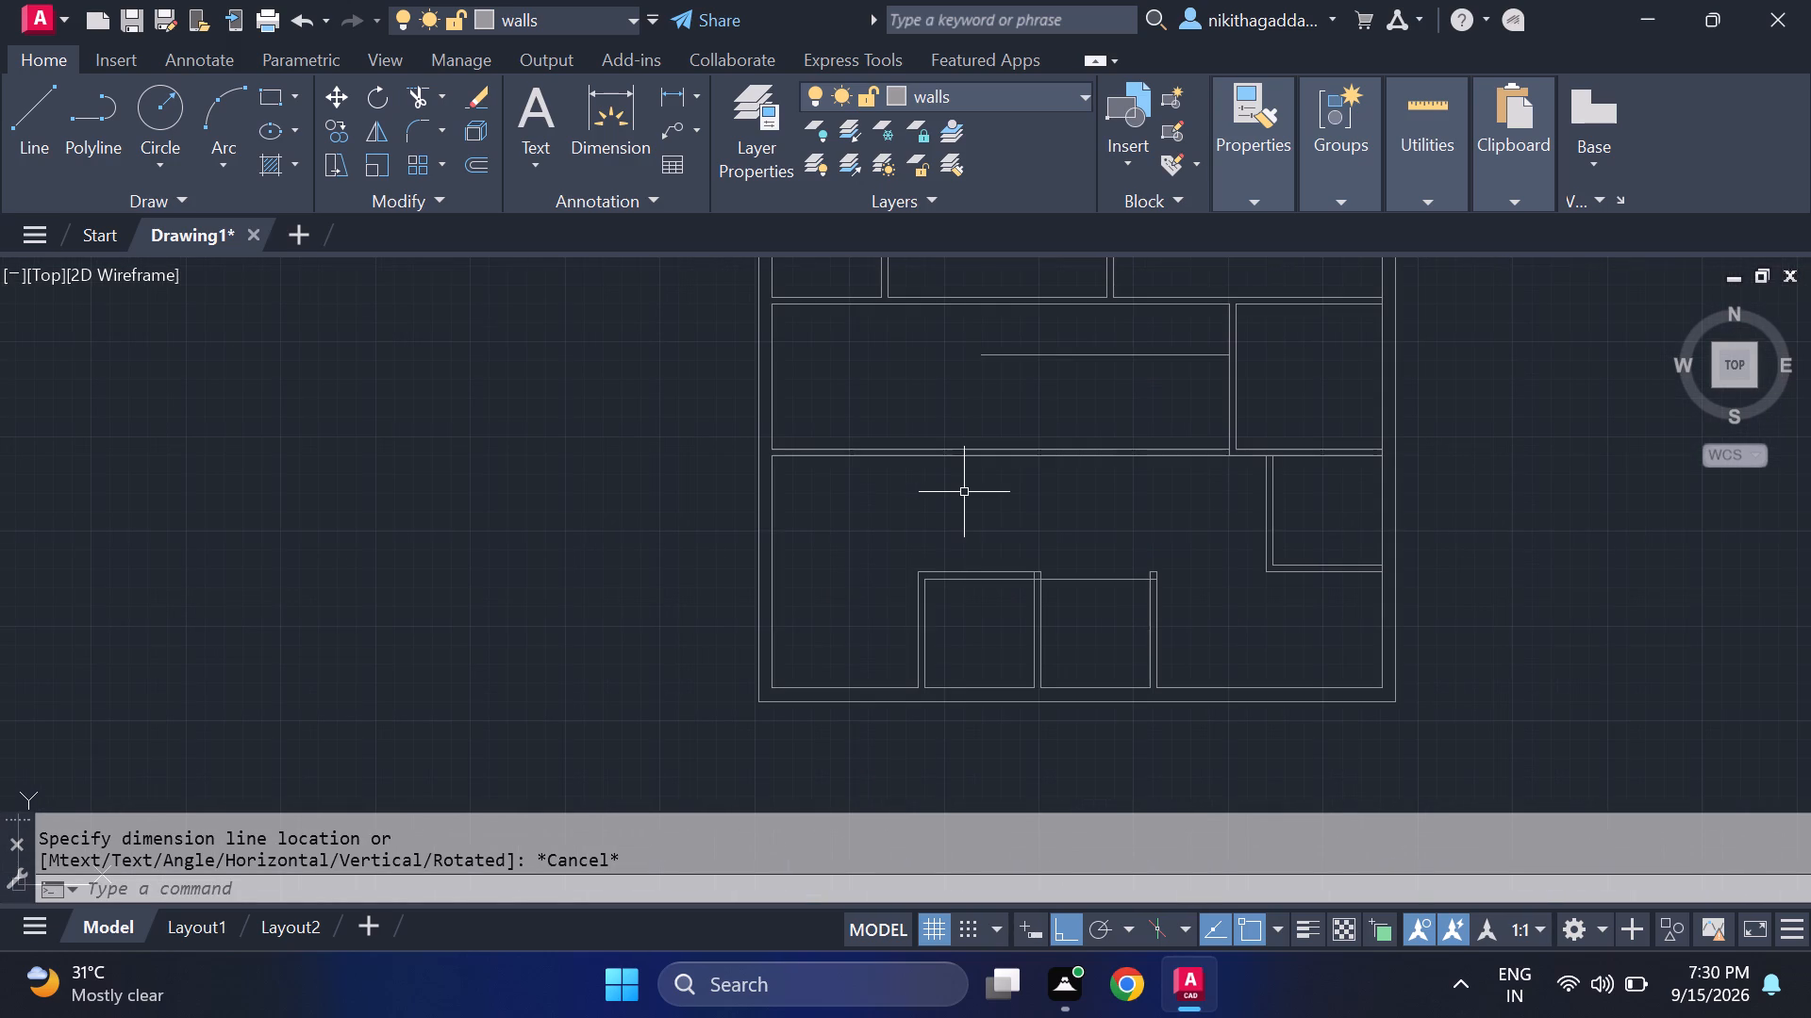
pyautogui.moveTo(964, 484); pyautogui.dragTo(974, 628, button='middle')
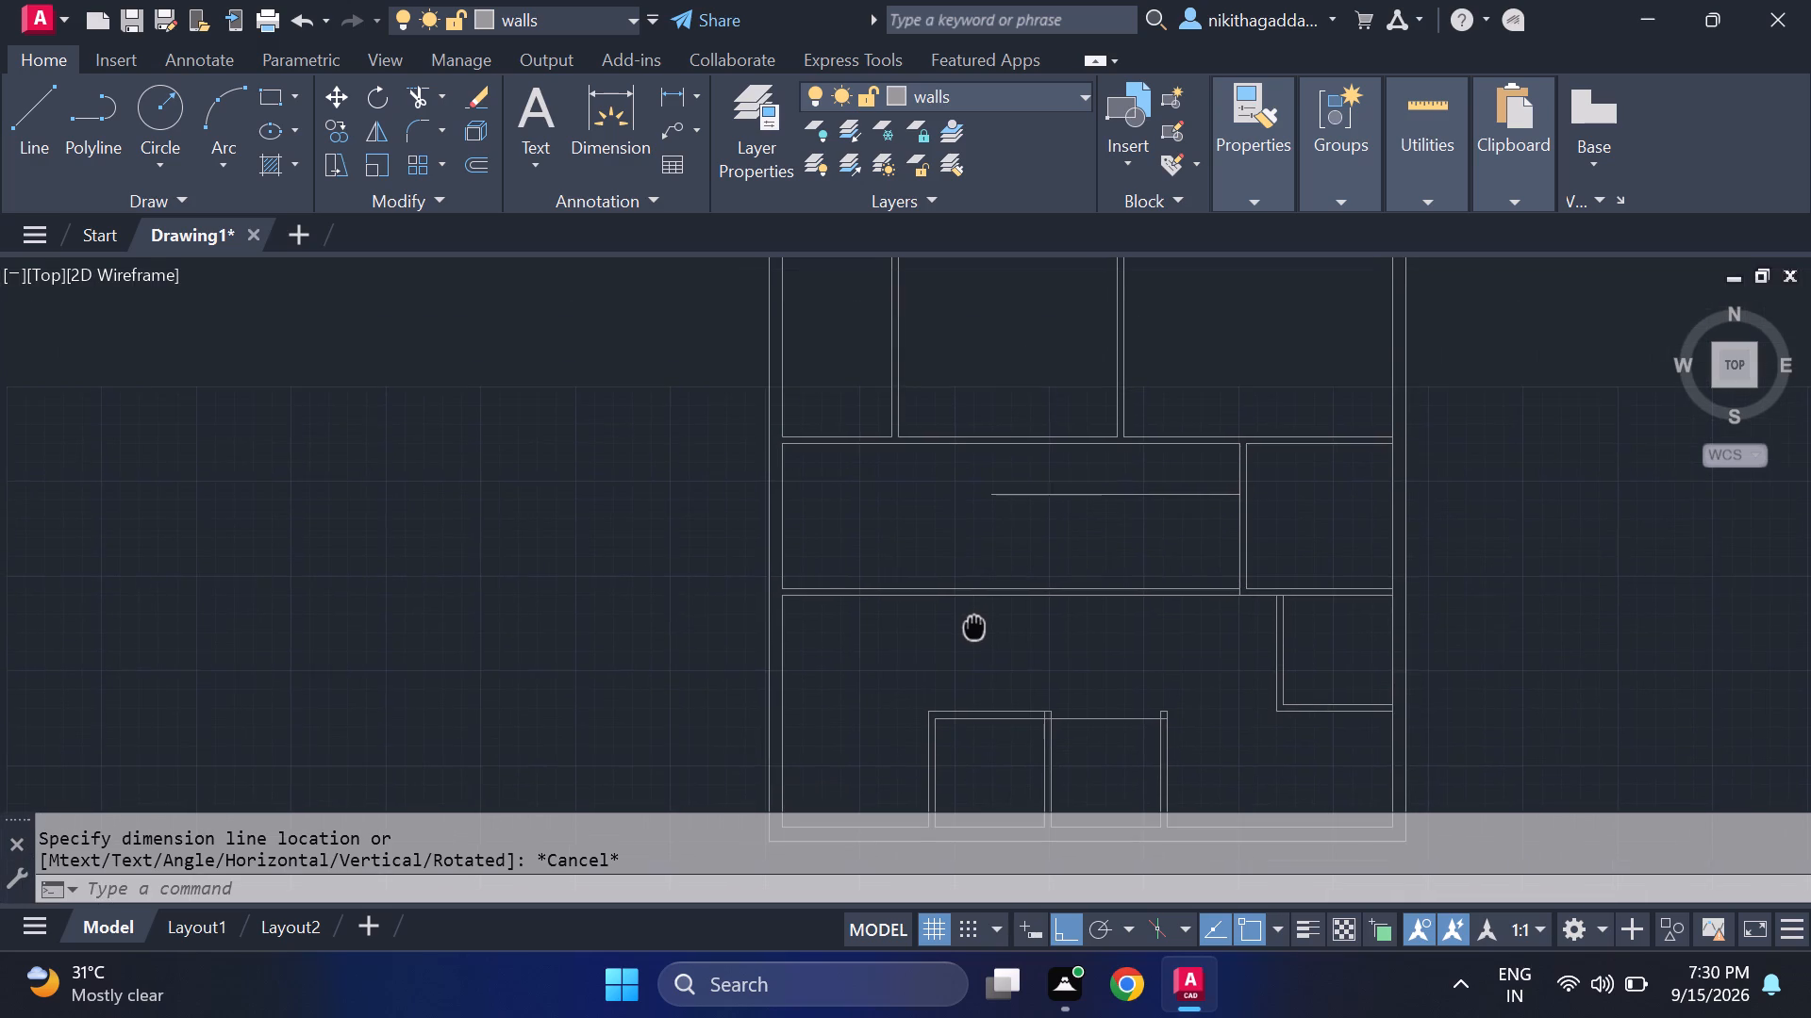
pyautogui.moveTo(974, 628); pyautogui.dragTo(972, 670, button='middle')
pyautogui.scroll(1, 979, 658)
pyautogui.press('l')
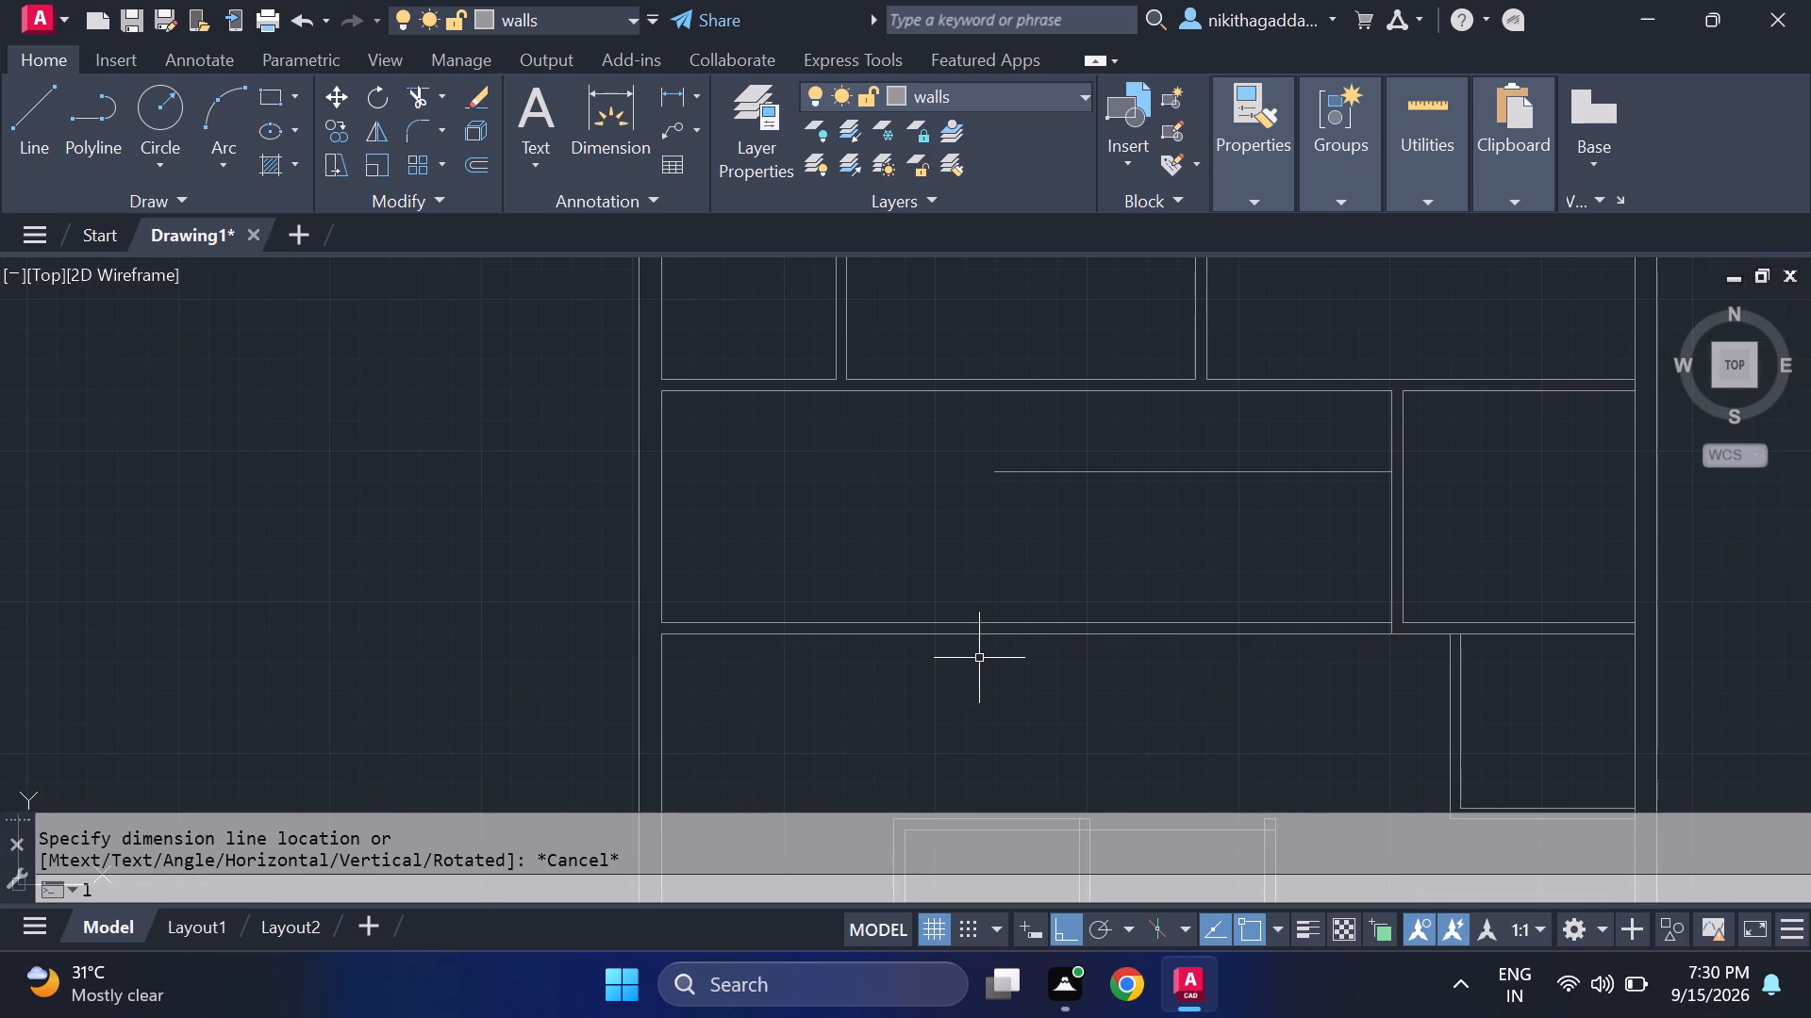
pyautogui.press('Return')
pyautogui.scroll(-2, 964, 668)
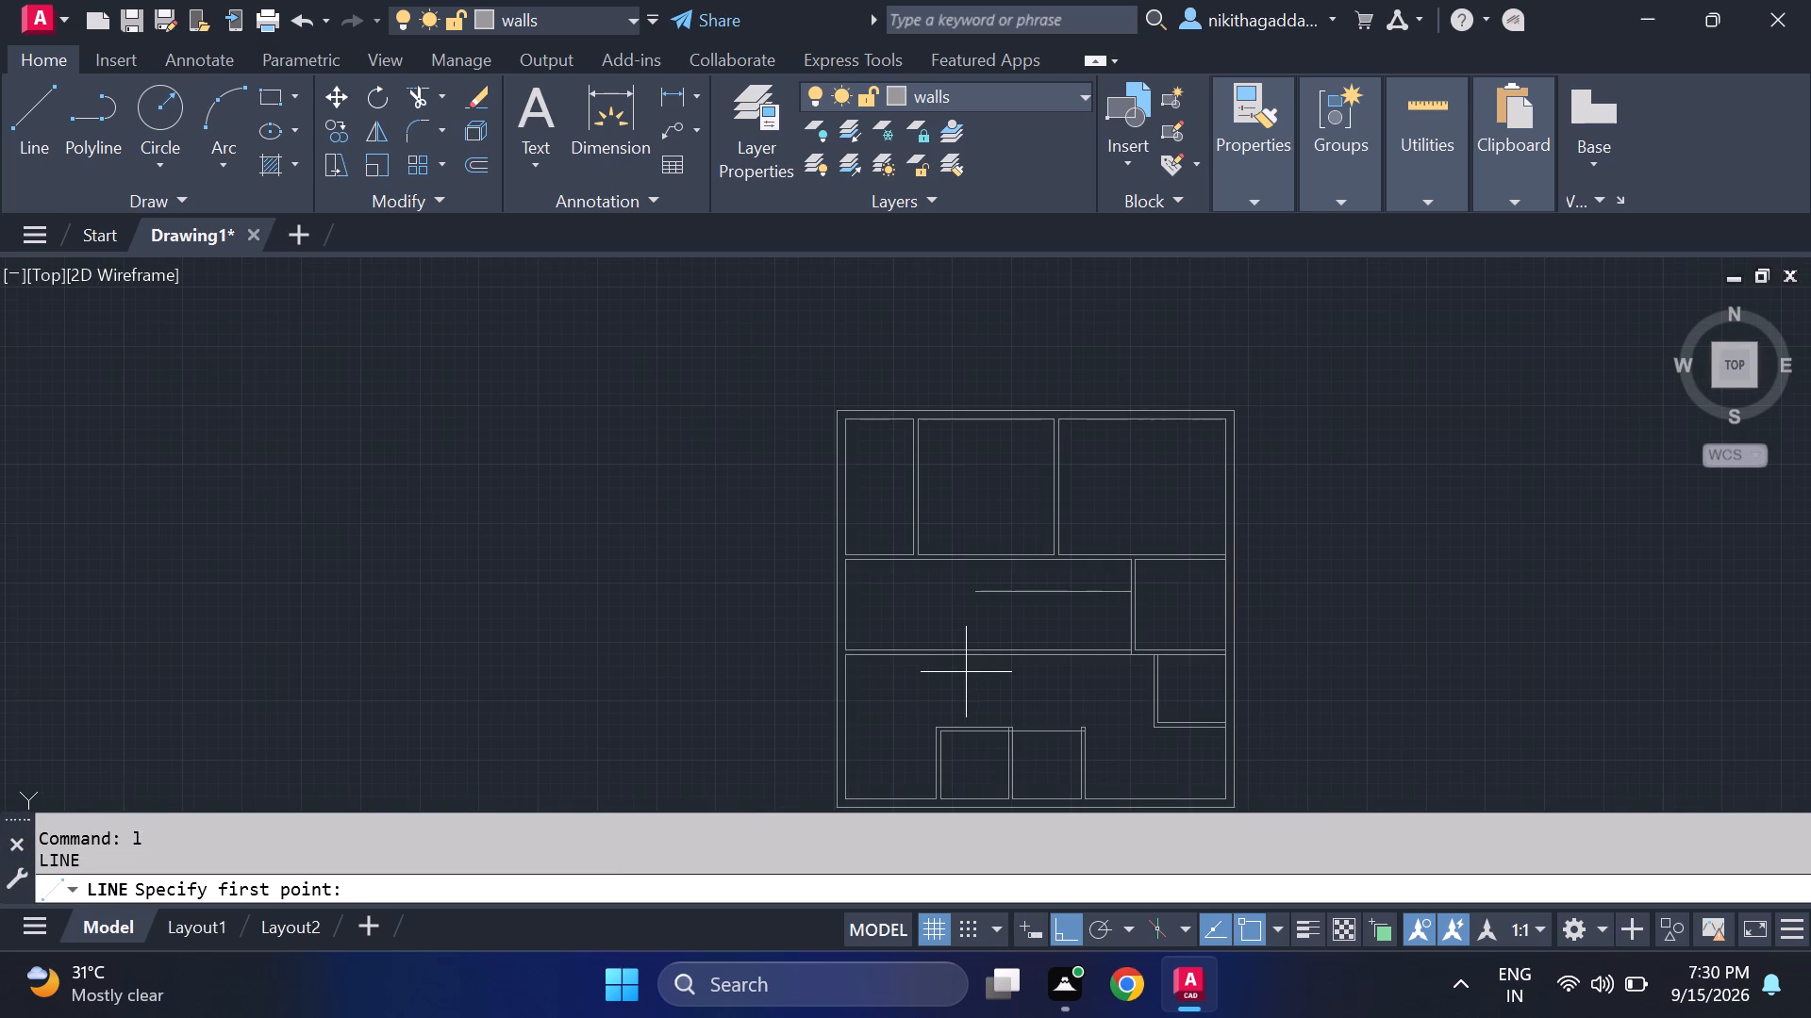
pyautogui.scroll(1, 1009, 664)
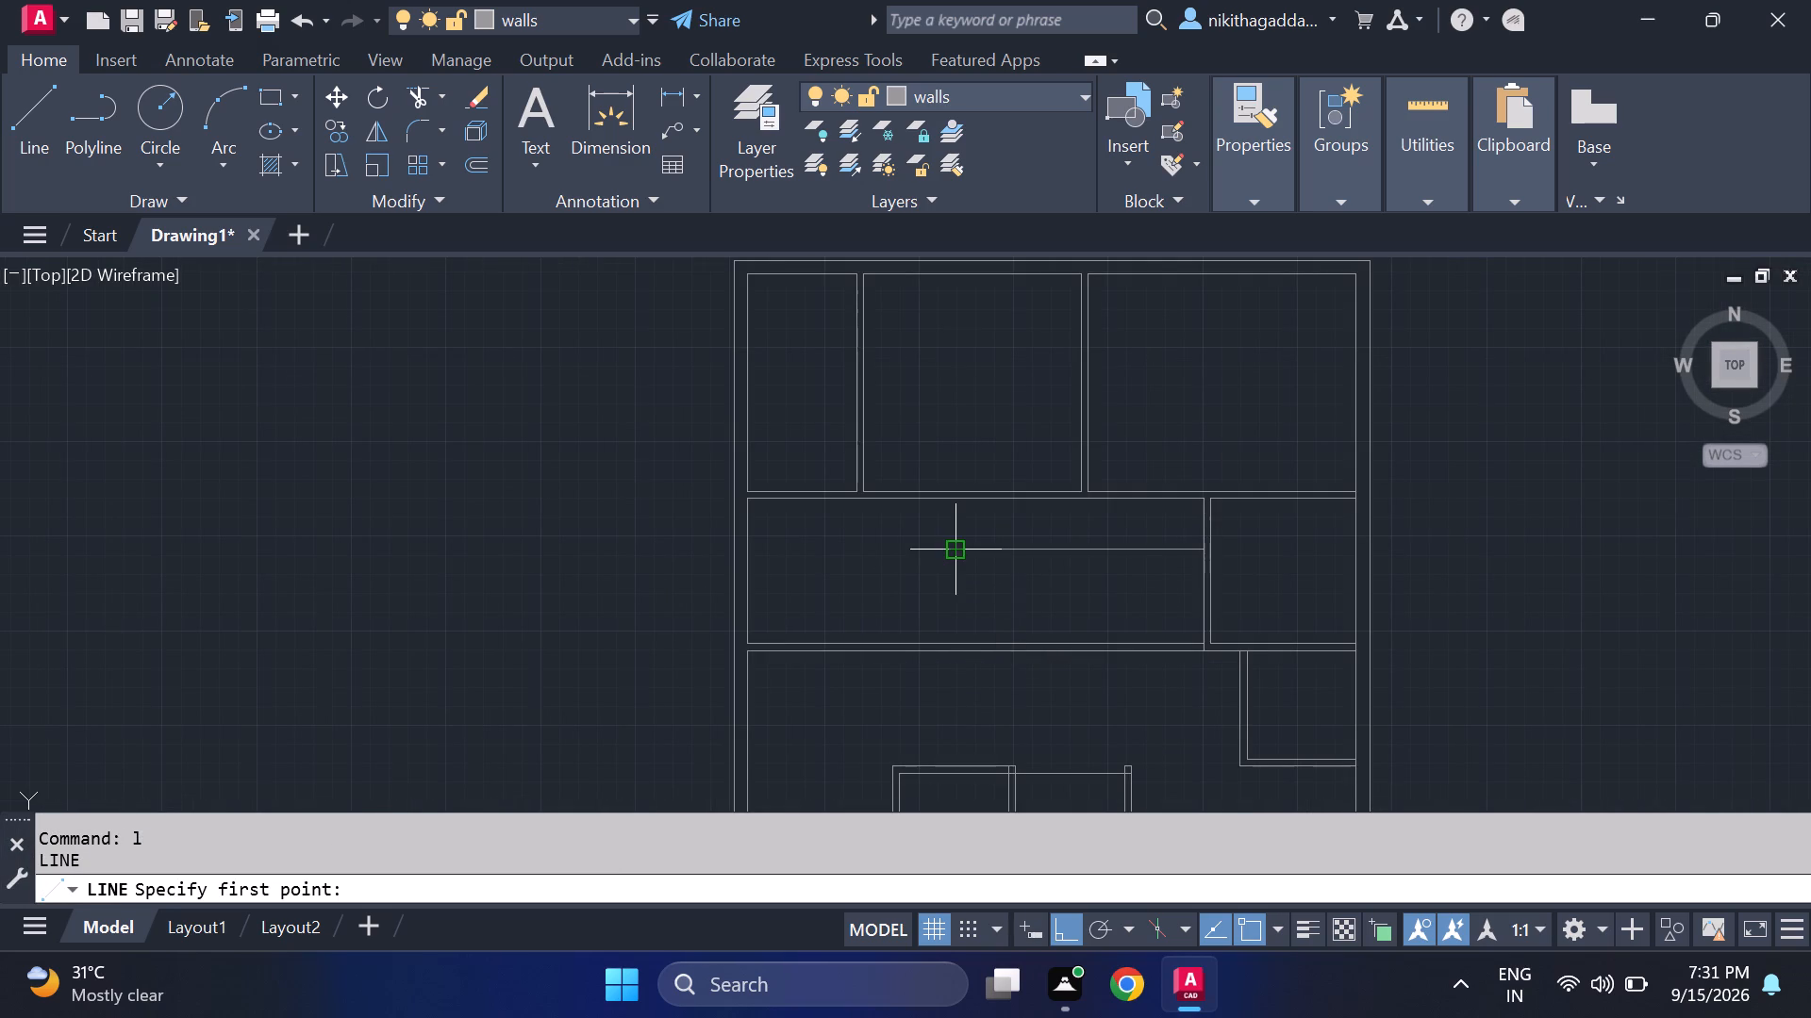
pyautogui.scroll(2, 960, 642)
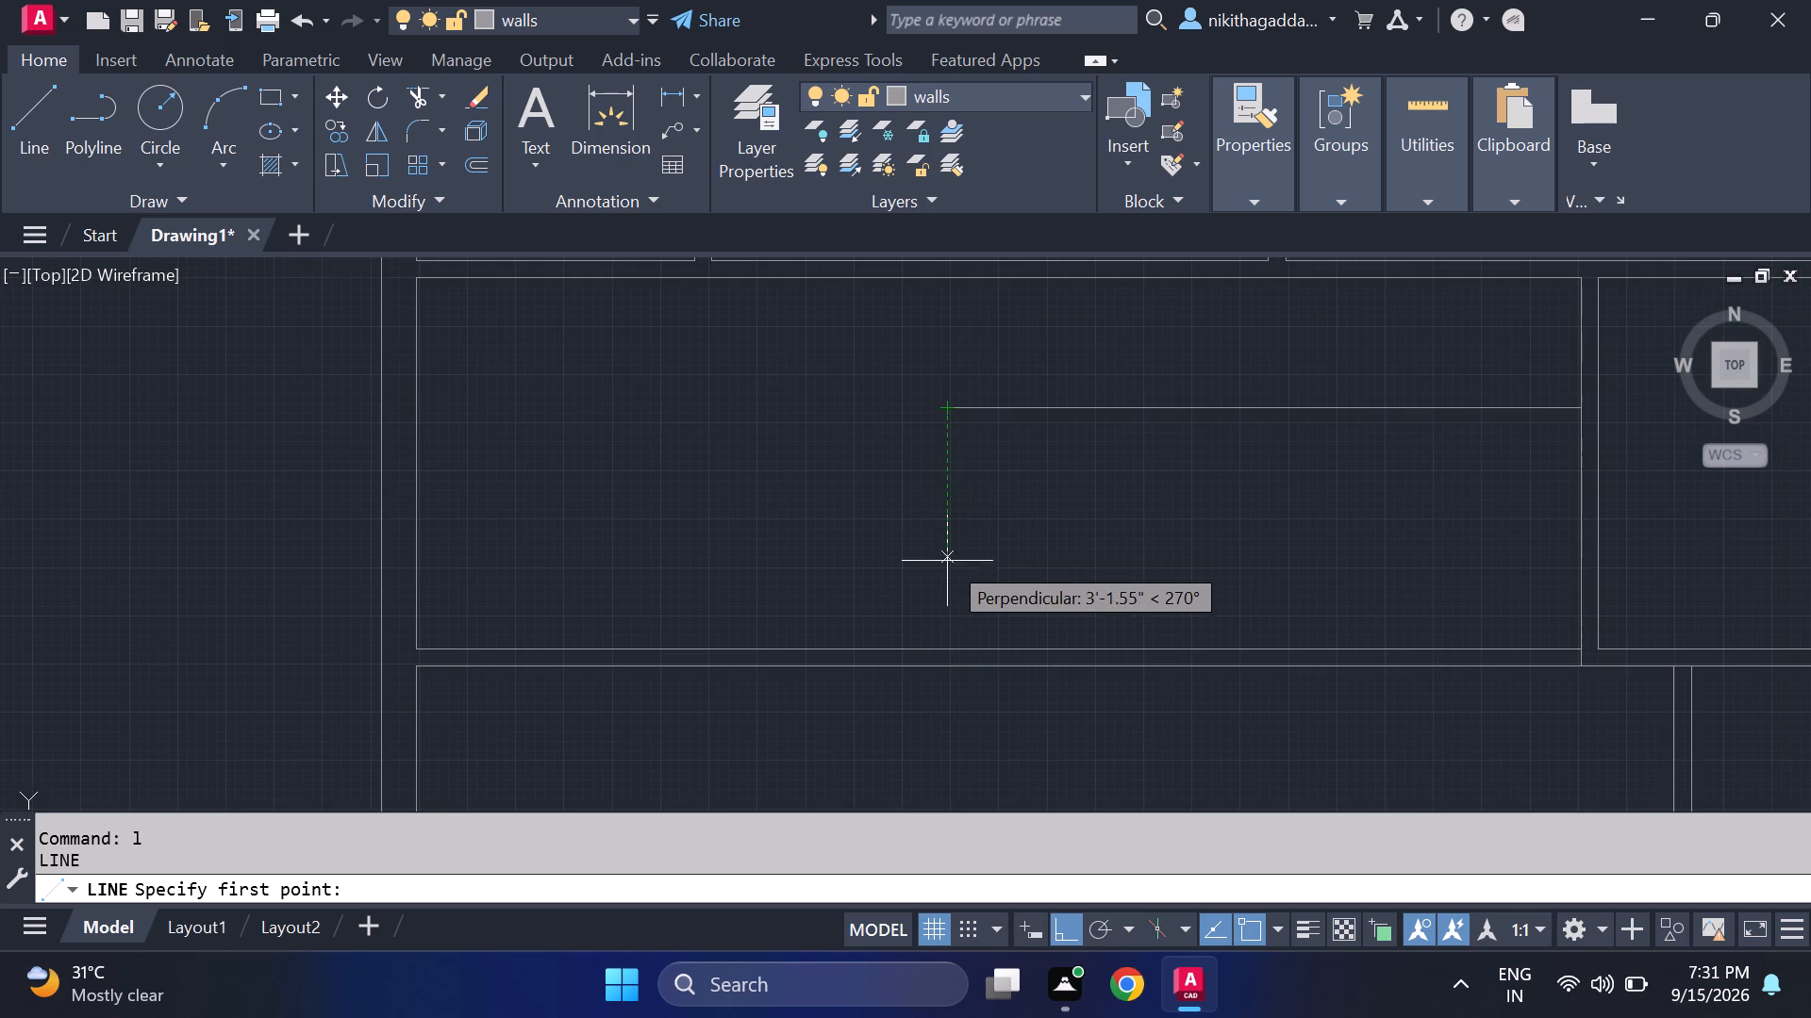
pyautogui.click(947, 644)
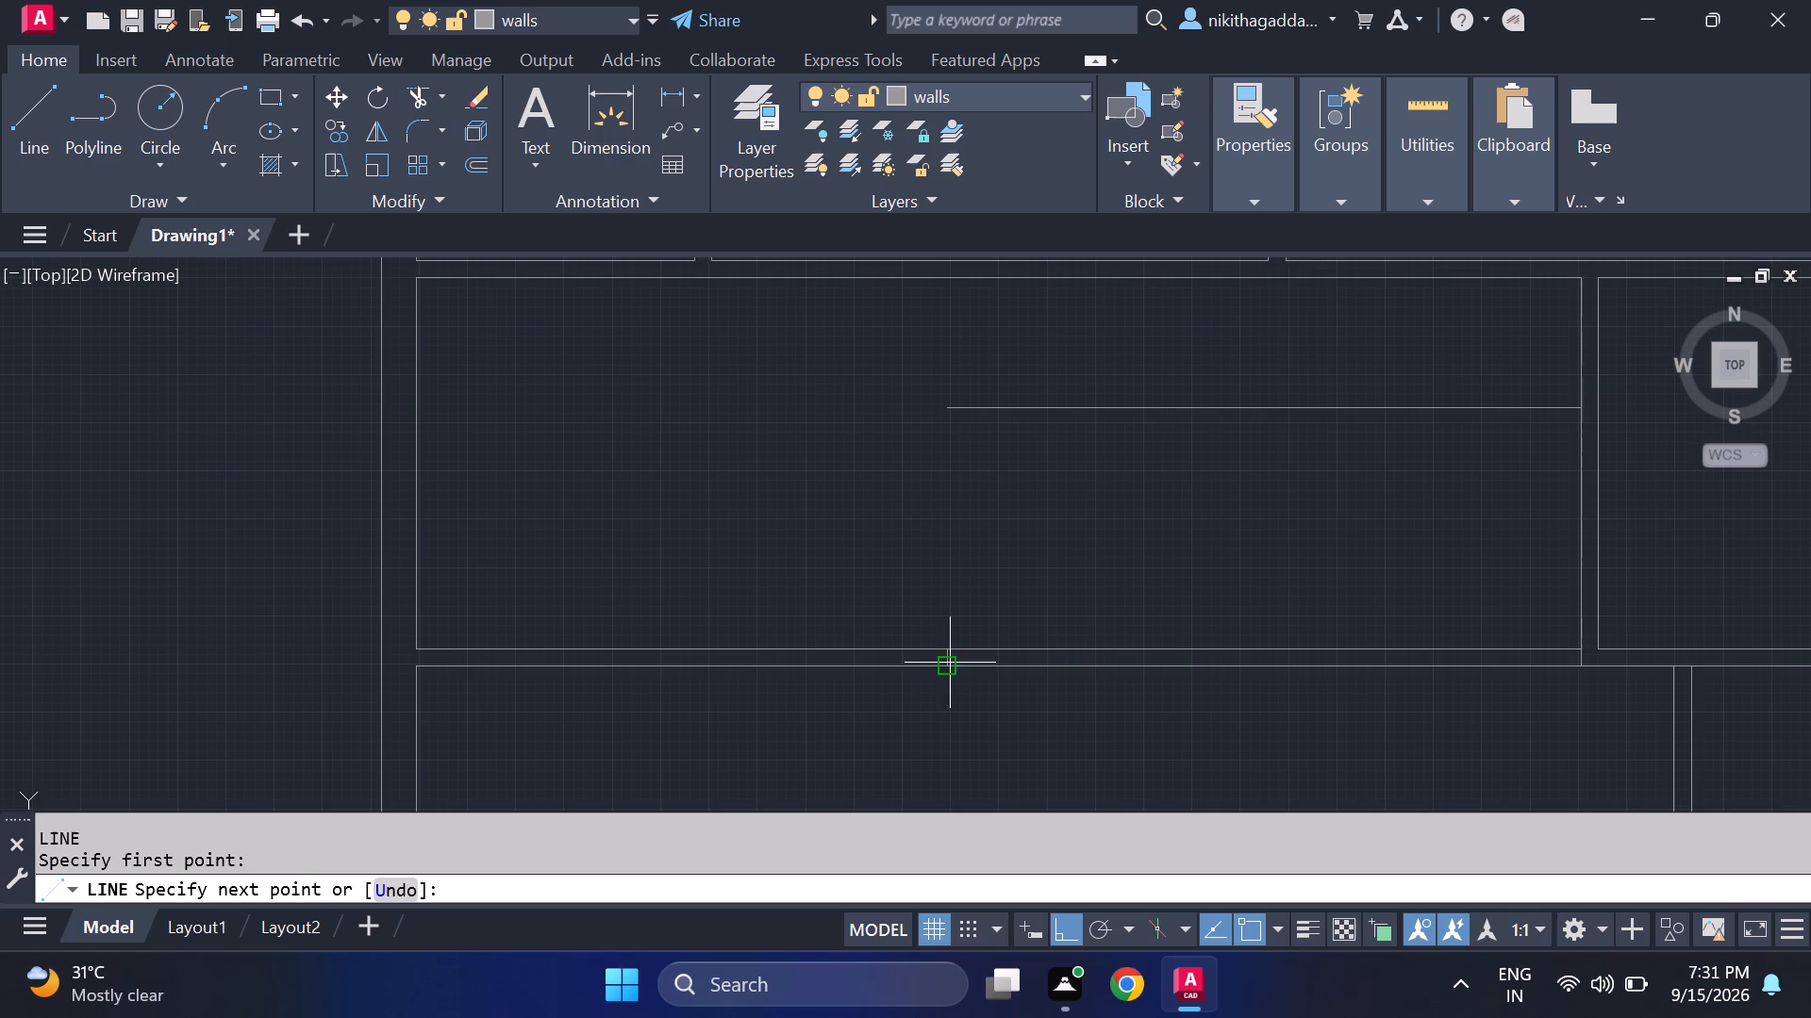
pyautogui.click(950, 663)
pyautogui.press('Escape')
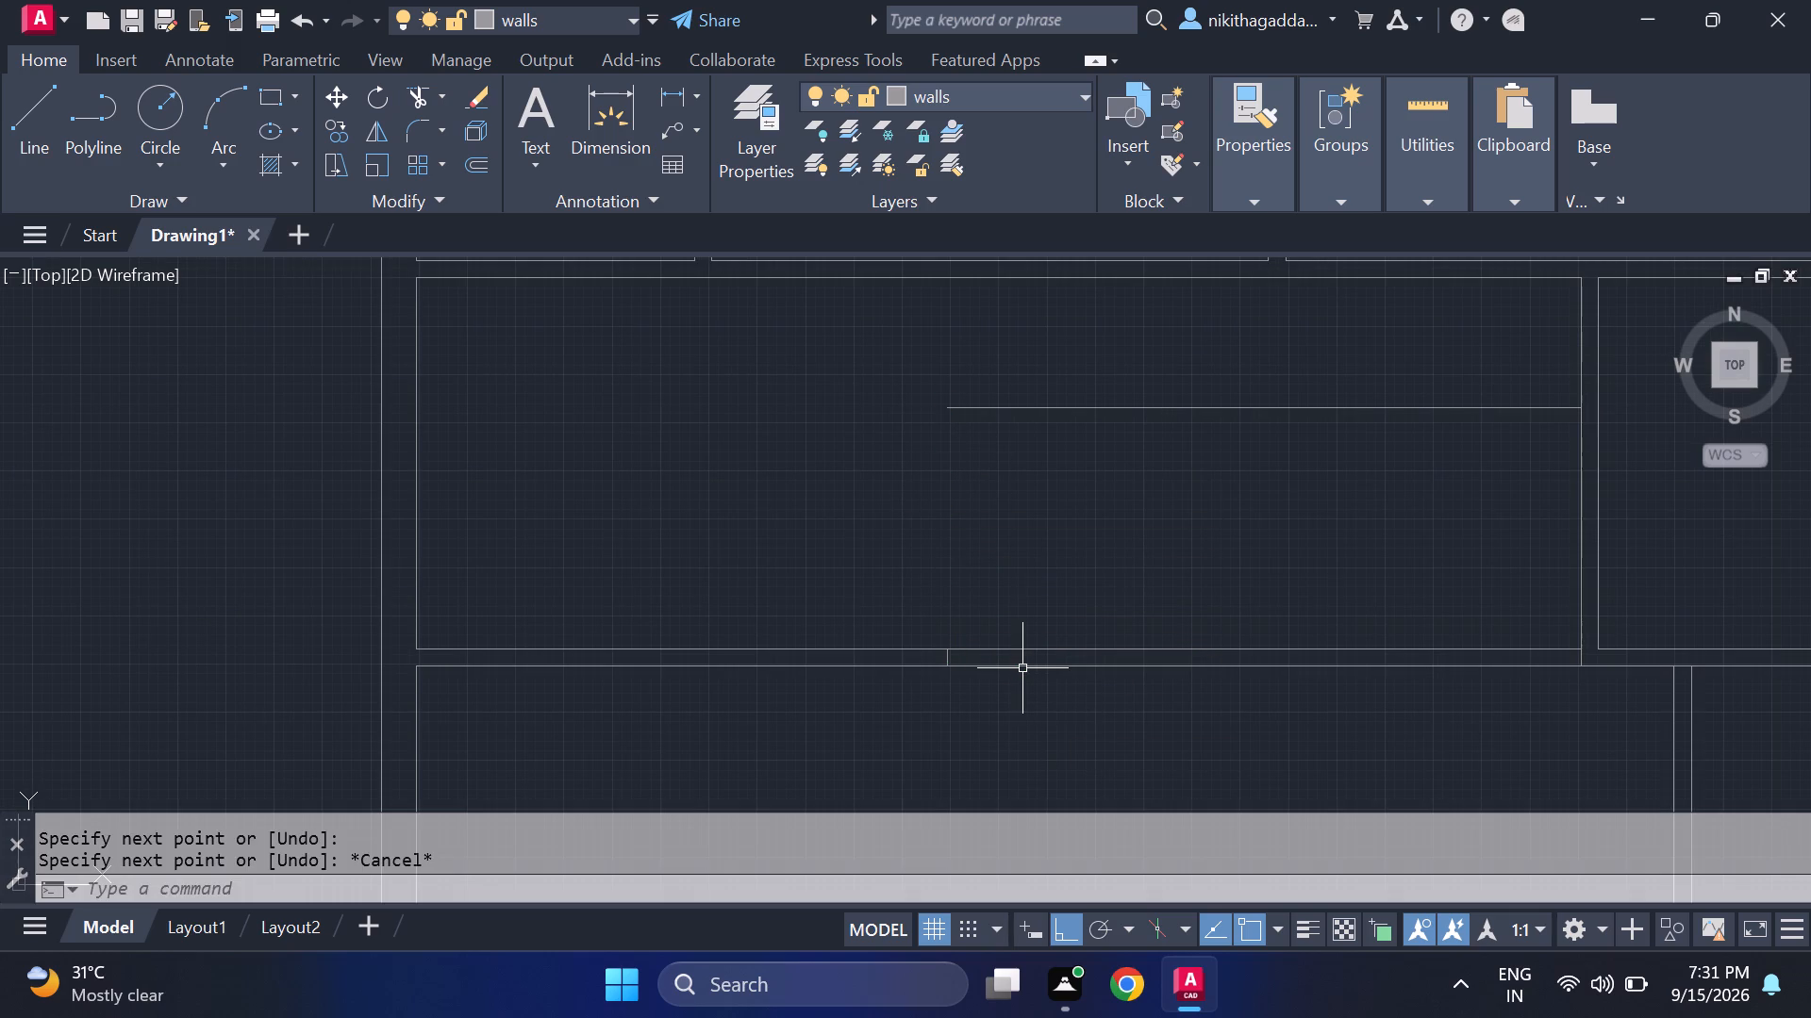
# Trim away both lines of the horizontal partition between the short cross line and the east room's wall.
pyautogui.write('tr')
pyautogui.press('Return')
pyautogui.moveTo(1266, 614); pyautogui.dragTo(1277, 656)
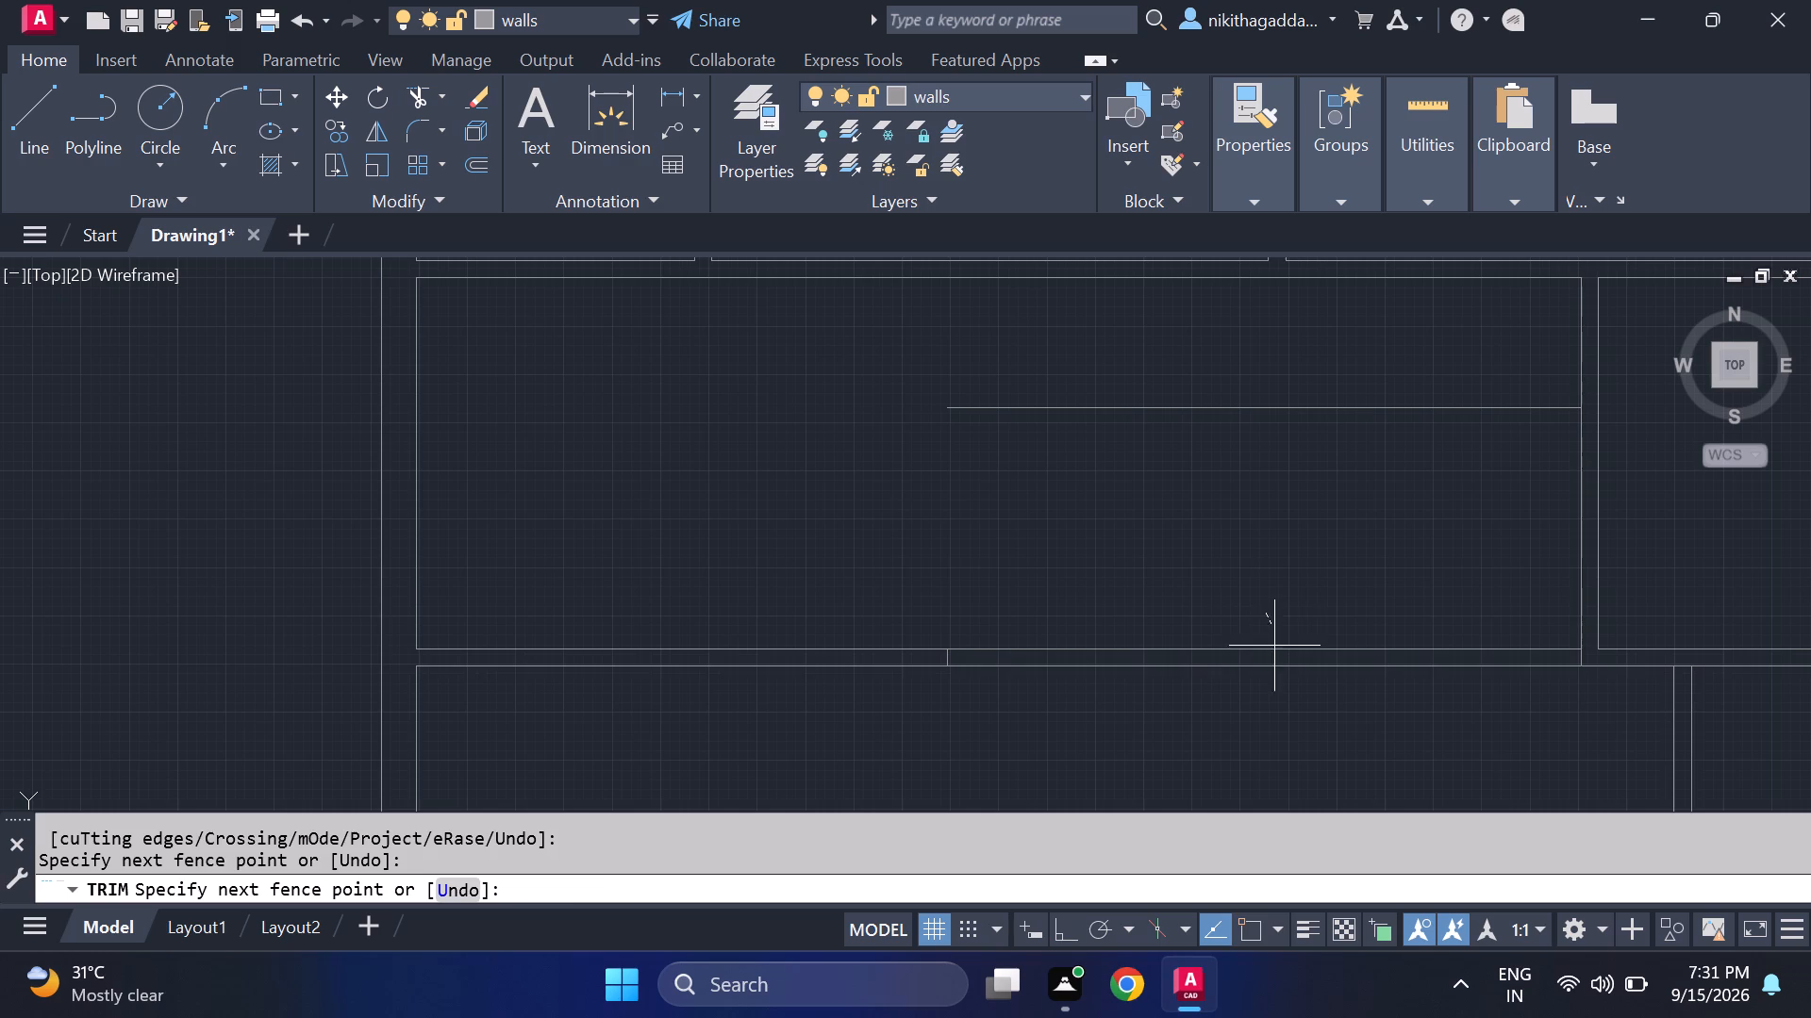
pyautogui.moveTo(1277, 656); pyautogui.dragTo(1282, 686)
pyautogui.scroll(-4, 1286, 698)
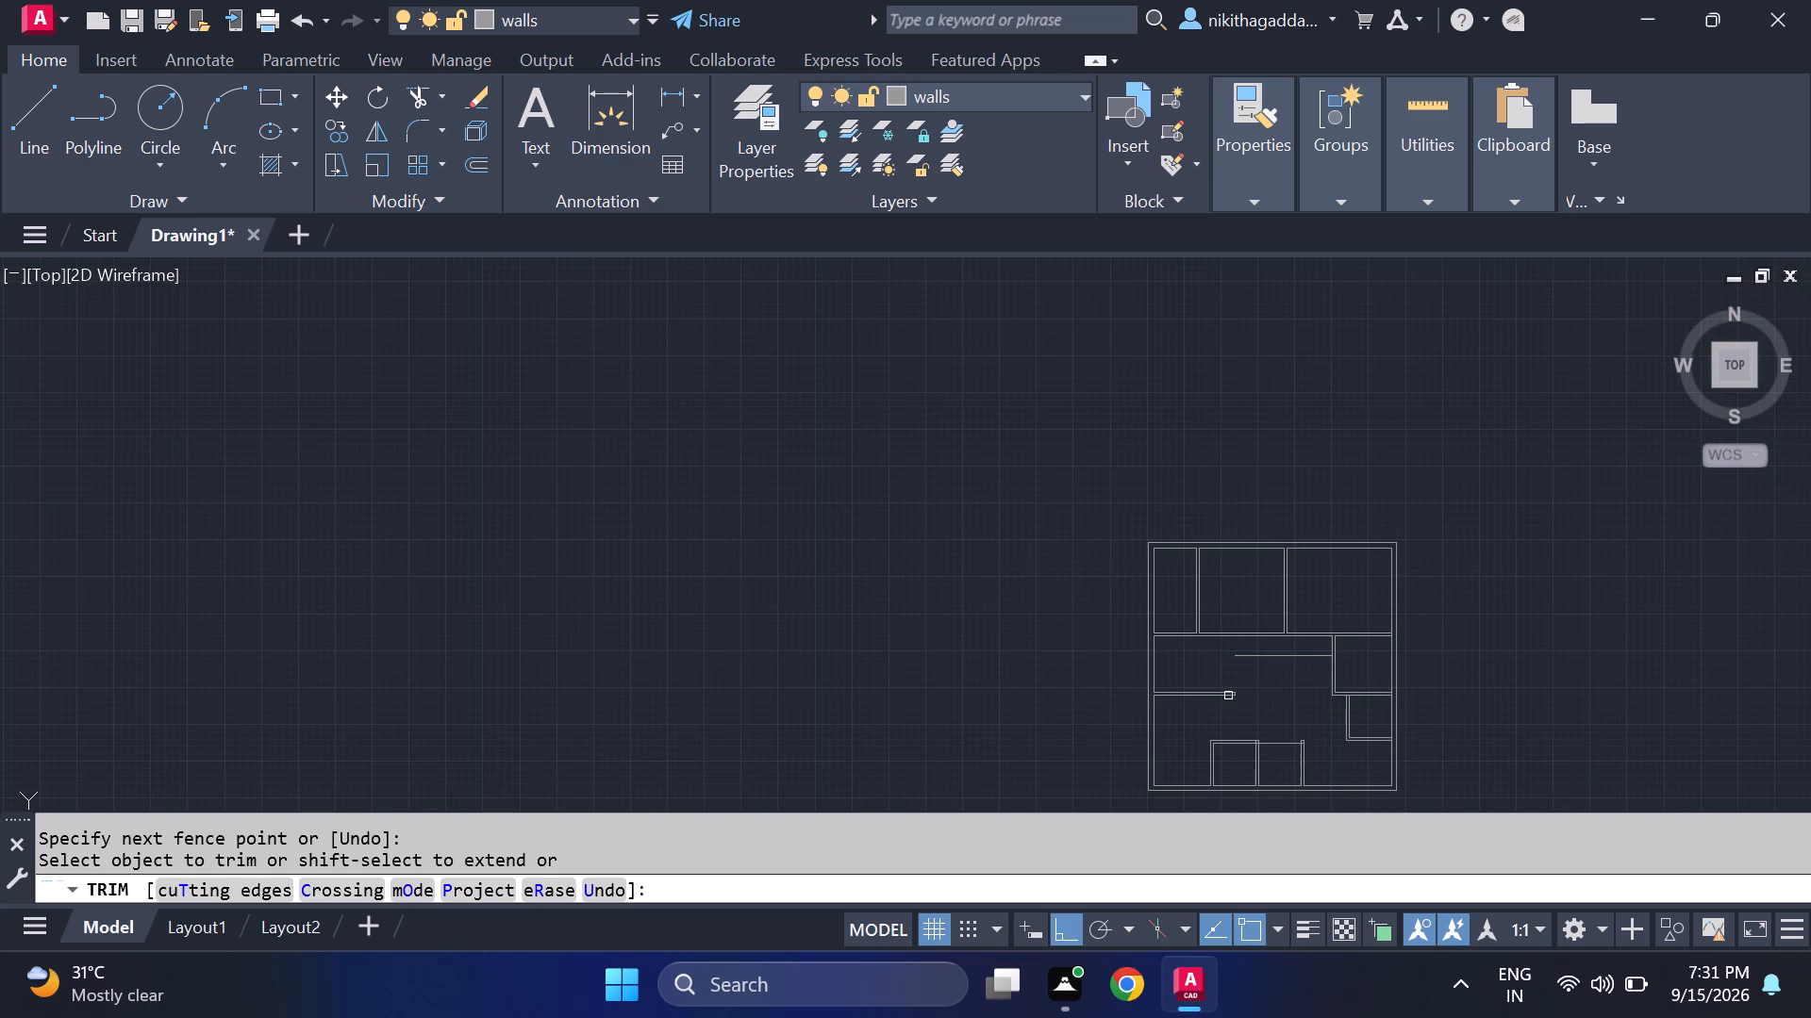
# Trim away the loose horizontal line in the middle room, end trimming, and erase its leftover fragment.
pyautogui.scroll(2, 1228, 698)
pyautogui.moveTo(1293, 574); pyautogui.dragTo(1301, 609)
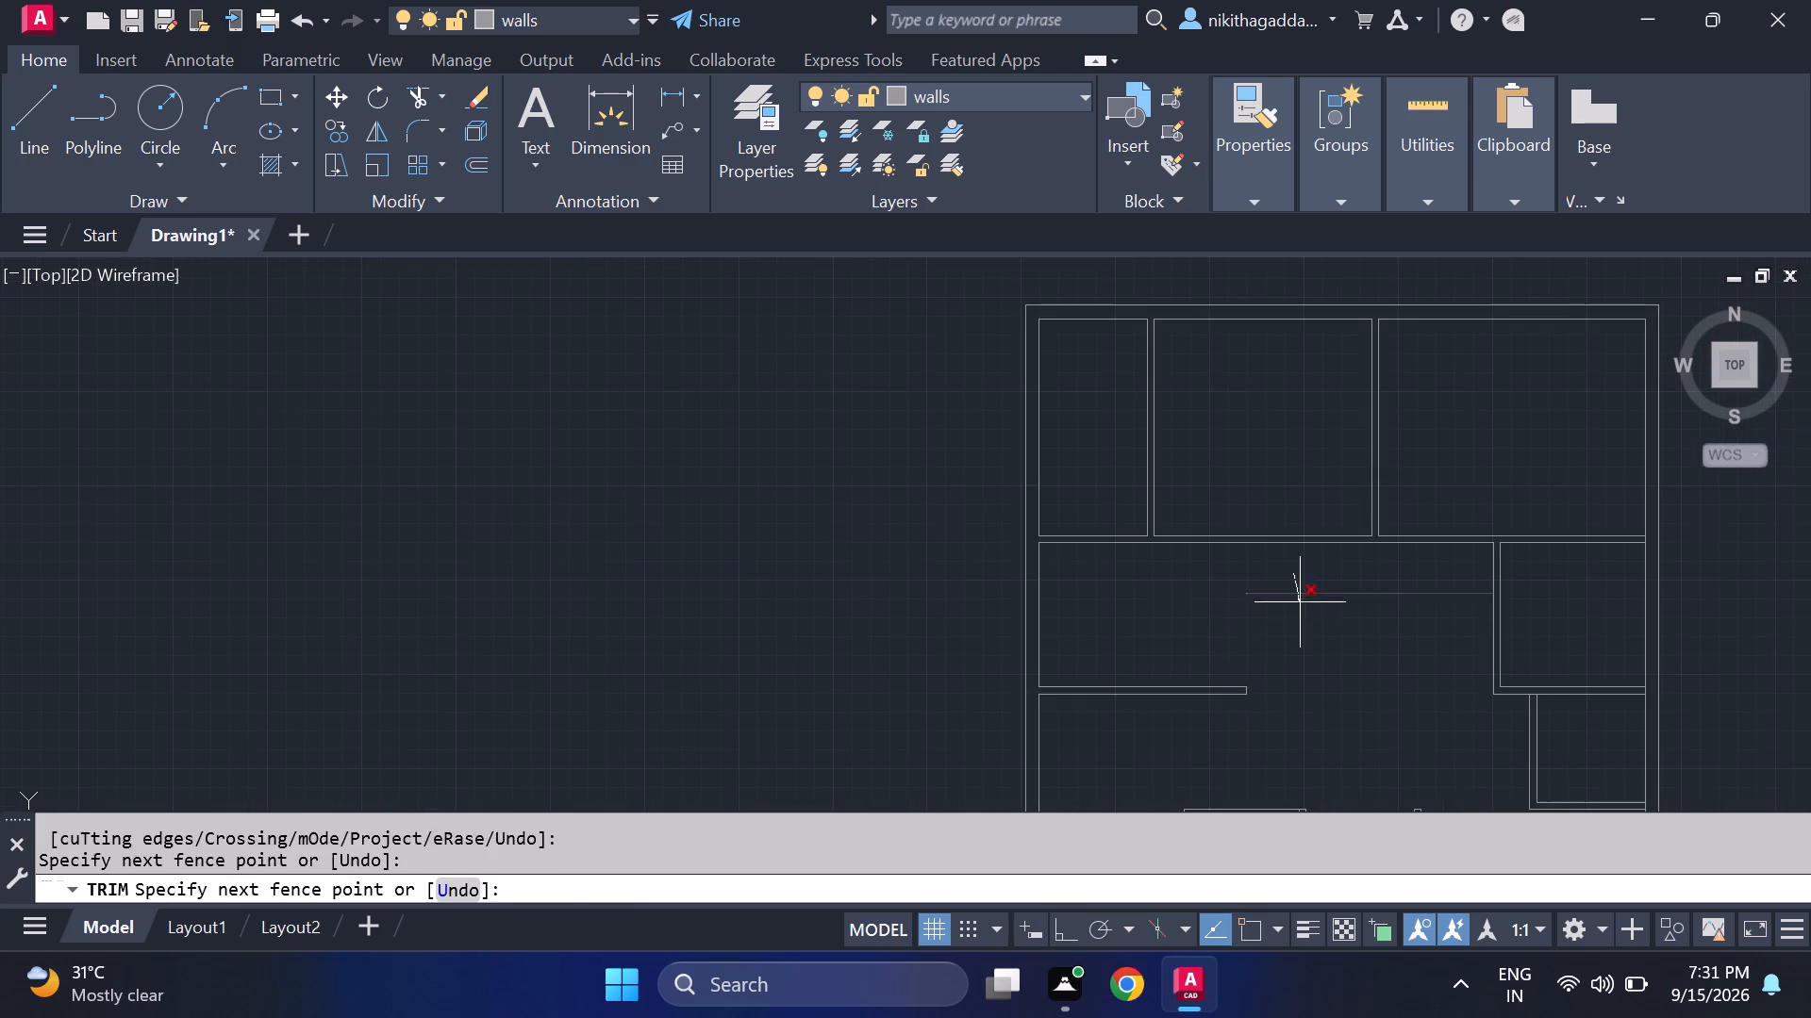
pyautogui.moveTo(1301, 609); pyautogui.dragTo(1307, 631)
pyautogui.scroll(-3, 1387, 710)
pyautogui.scroll(4, 1381, 698)
pyautogui.moveTo(1254, 590); pyautogui.dragTo(1191, 601)
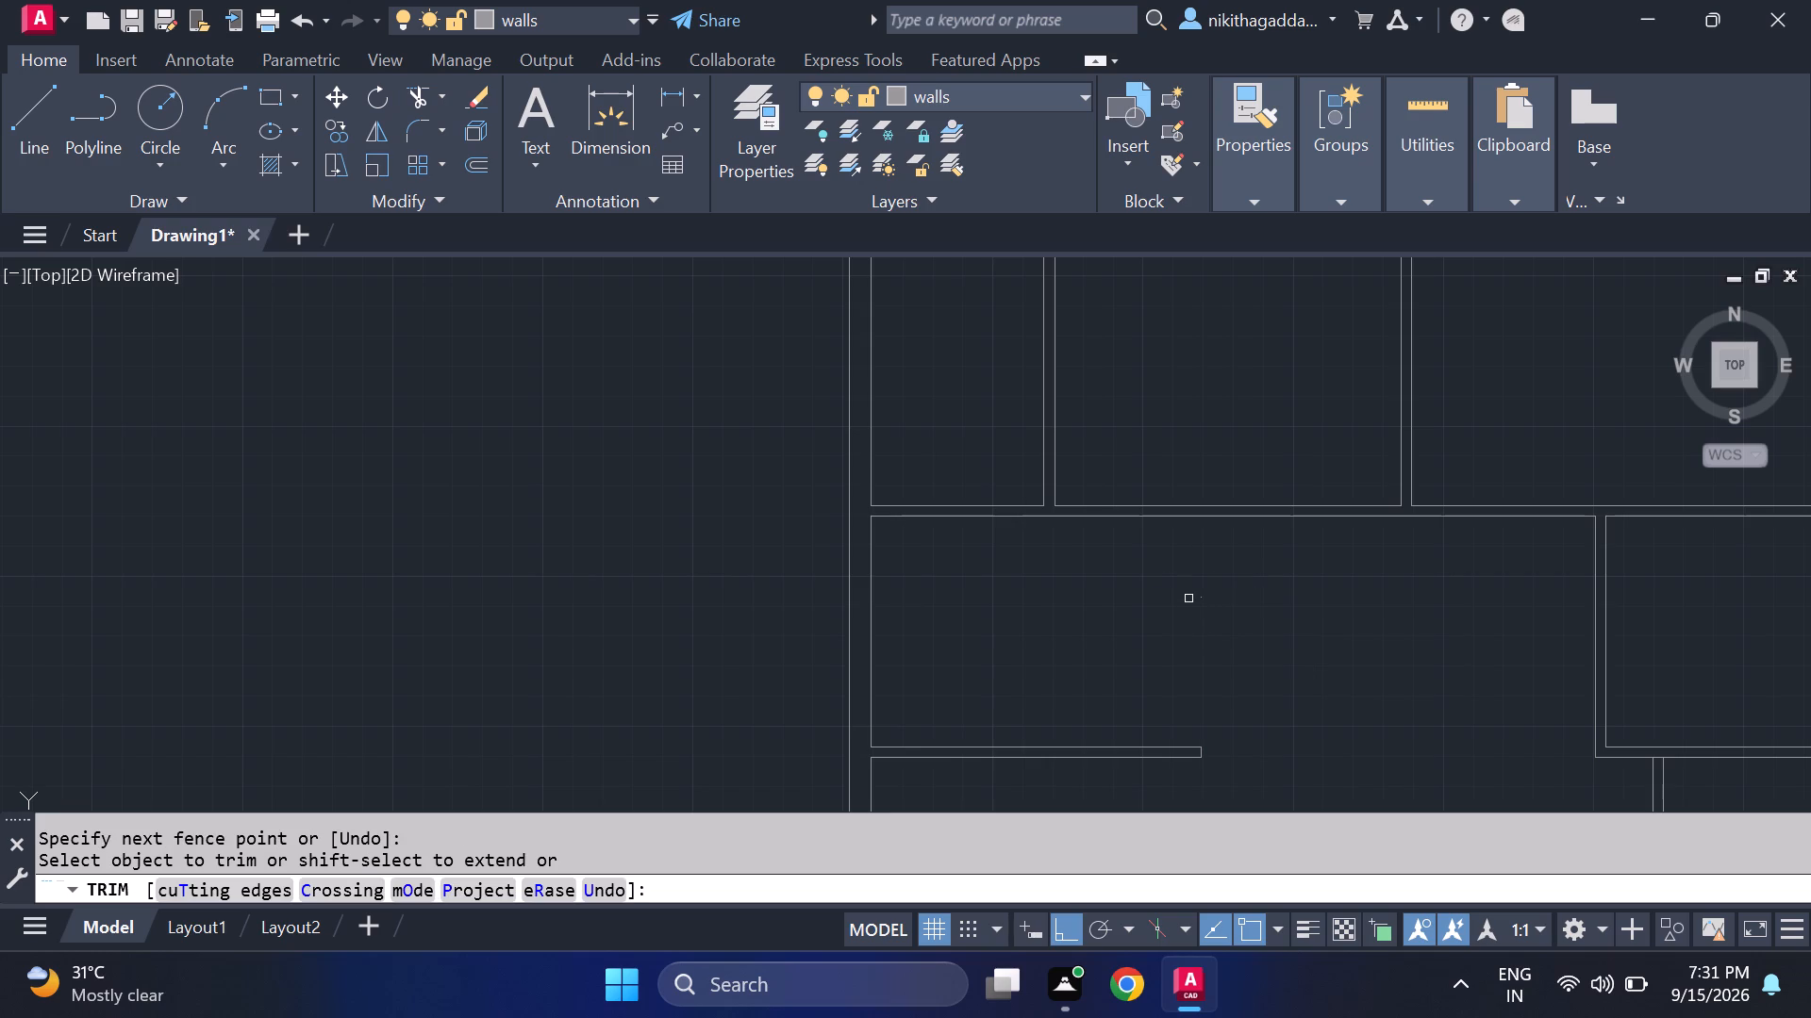
pyautogui.press('Escape')
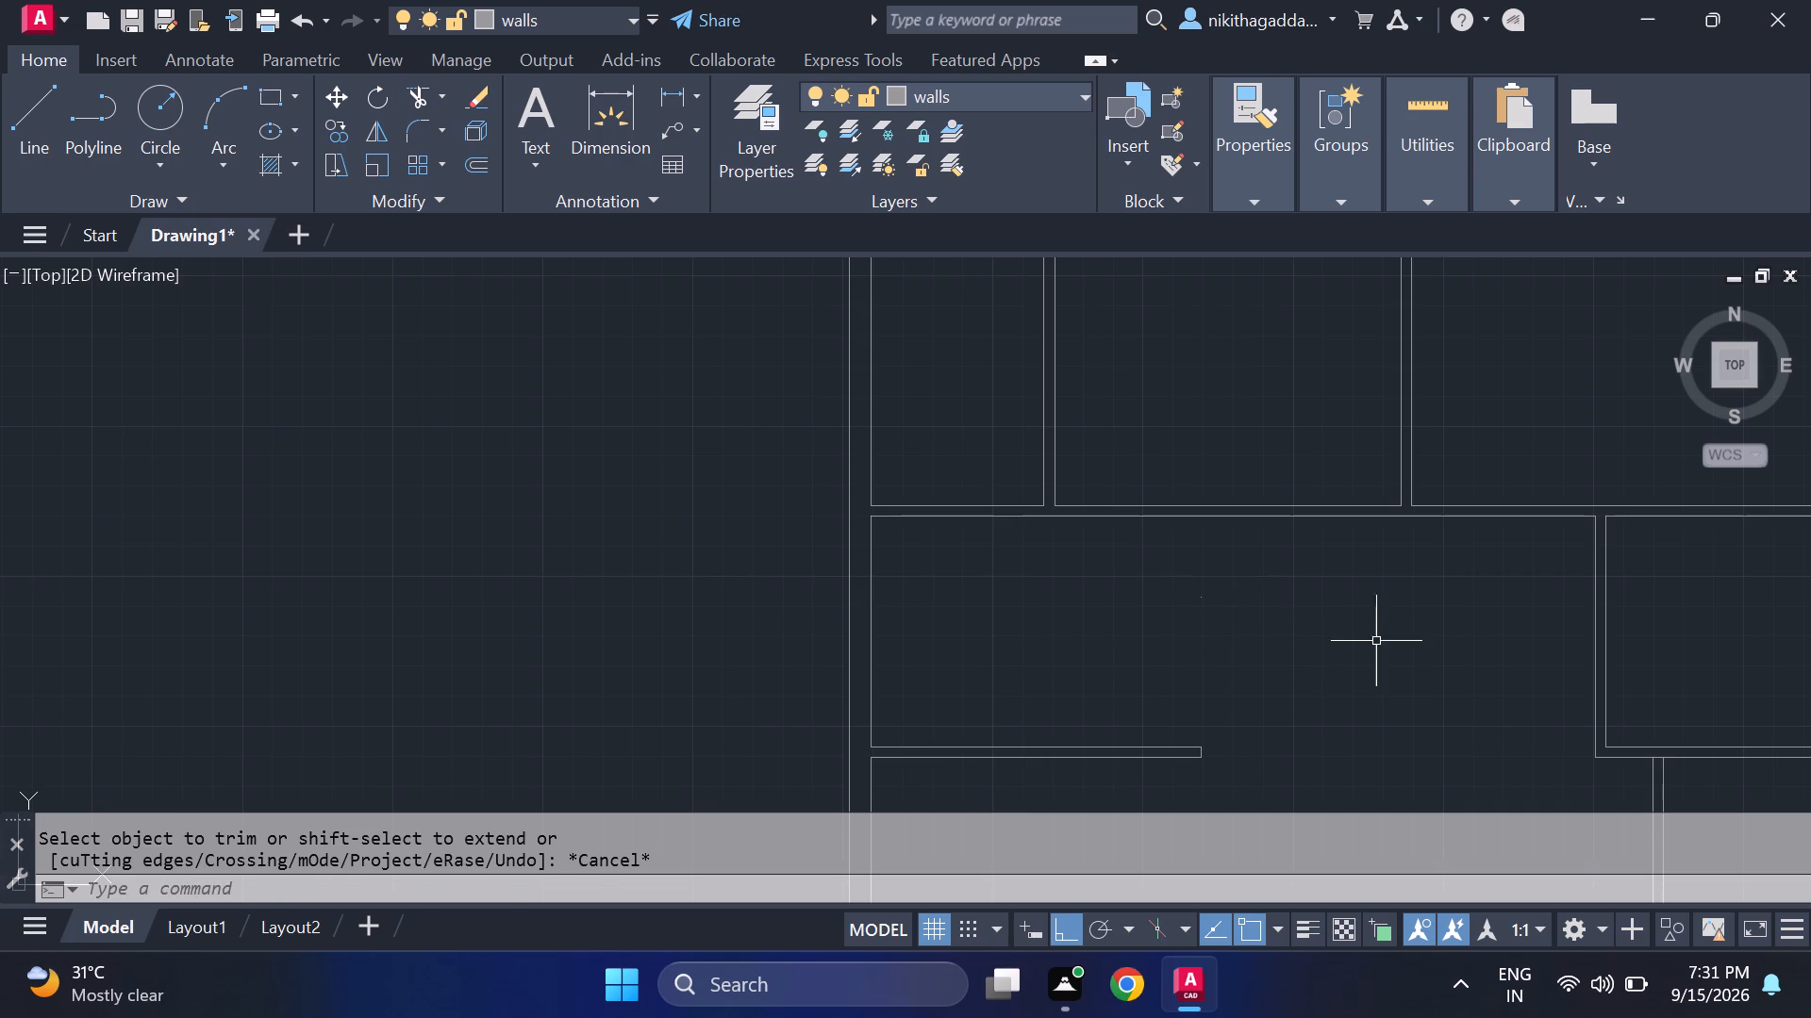
pyautogui.click(1375, 618)
pyautogui.click(1101, 582)
pyautogui.press('Delete')
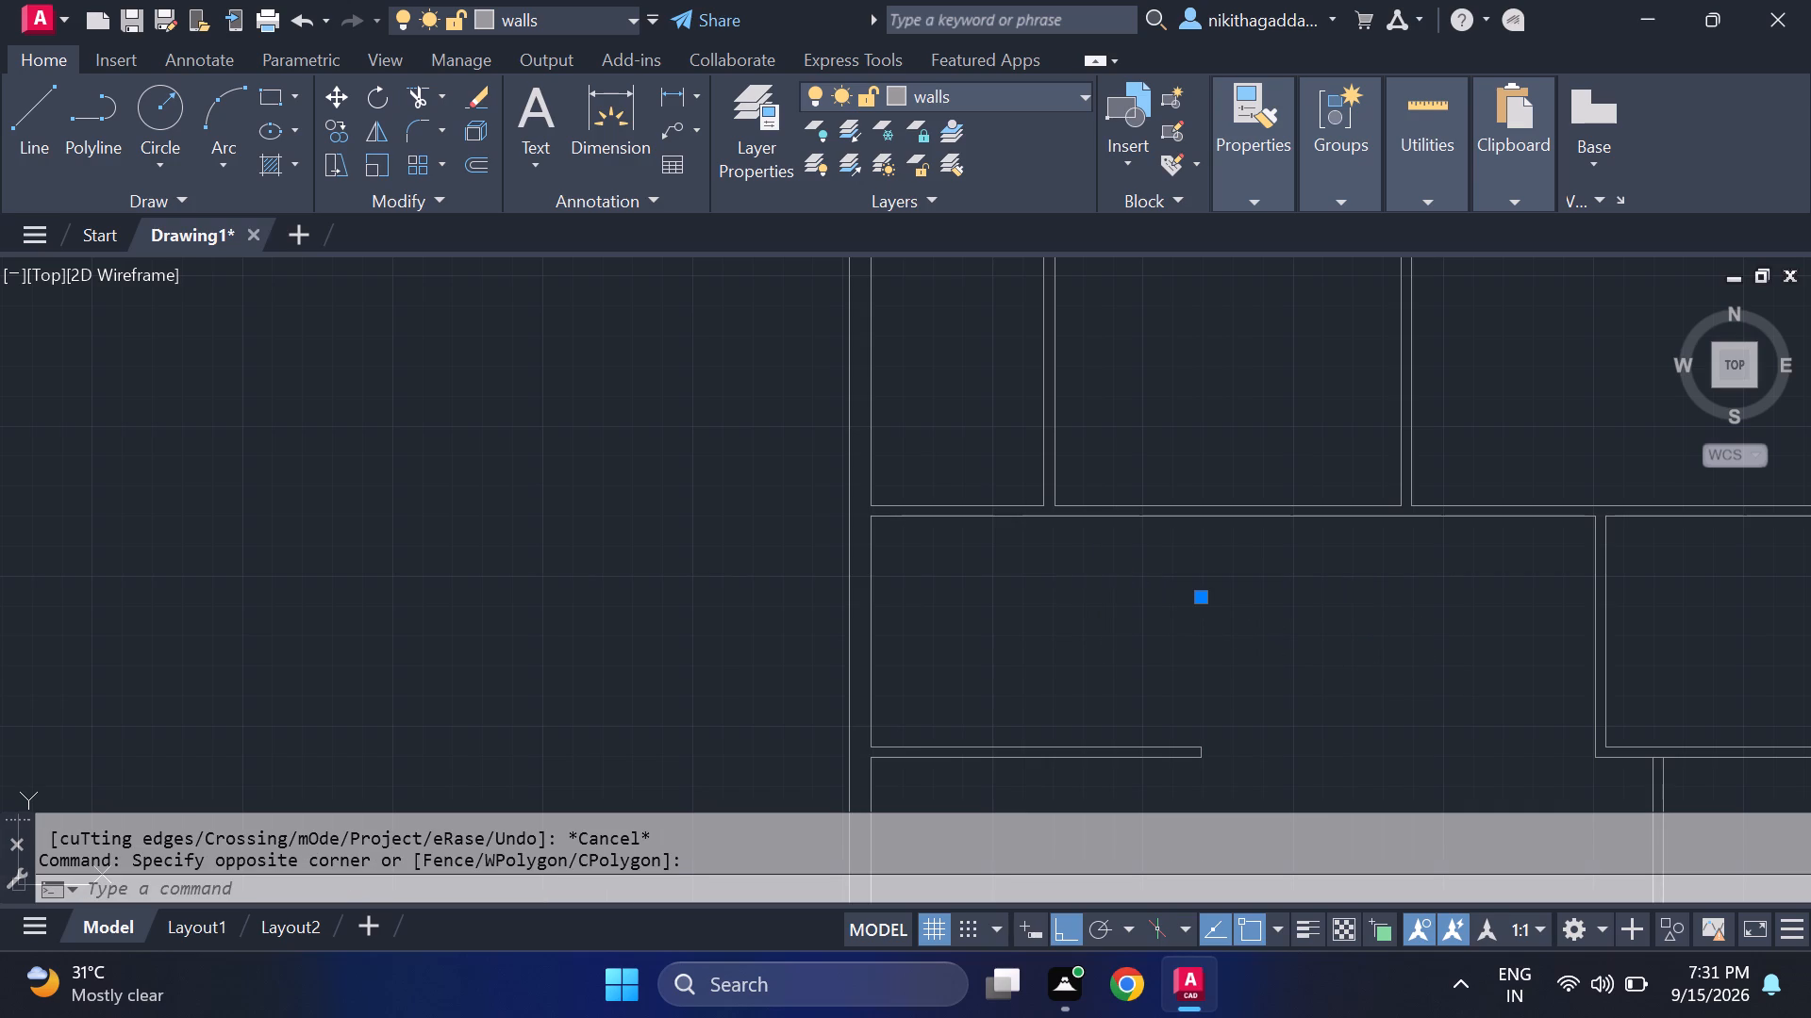
# Check how the floor plan appears on Layout1 and return to model space.
pyautogui.scroll(-4, 1107, 583)
pyautogui.moveTo(1133, 638); pyautogui.dragTo(776, 573, button='middle')
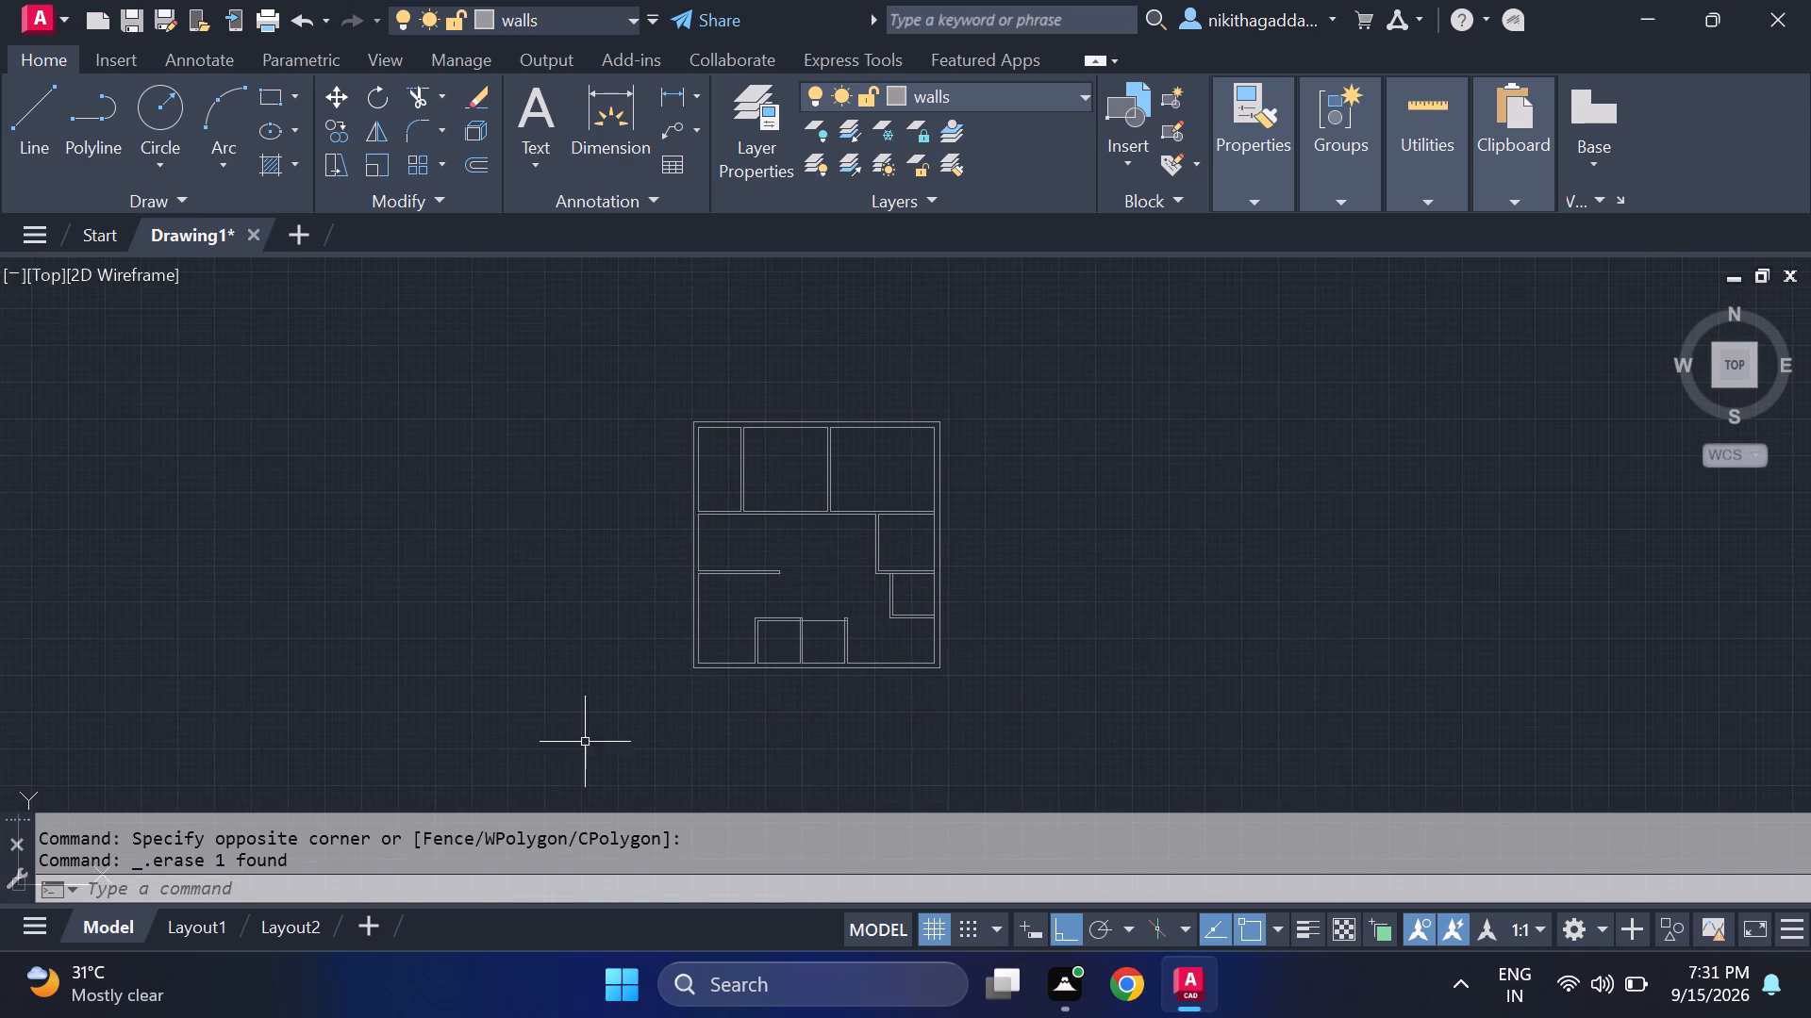
pyautogui.click(202, 931)
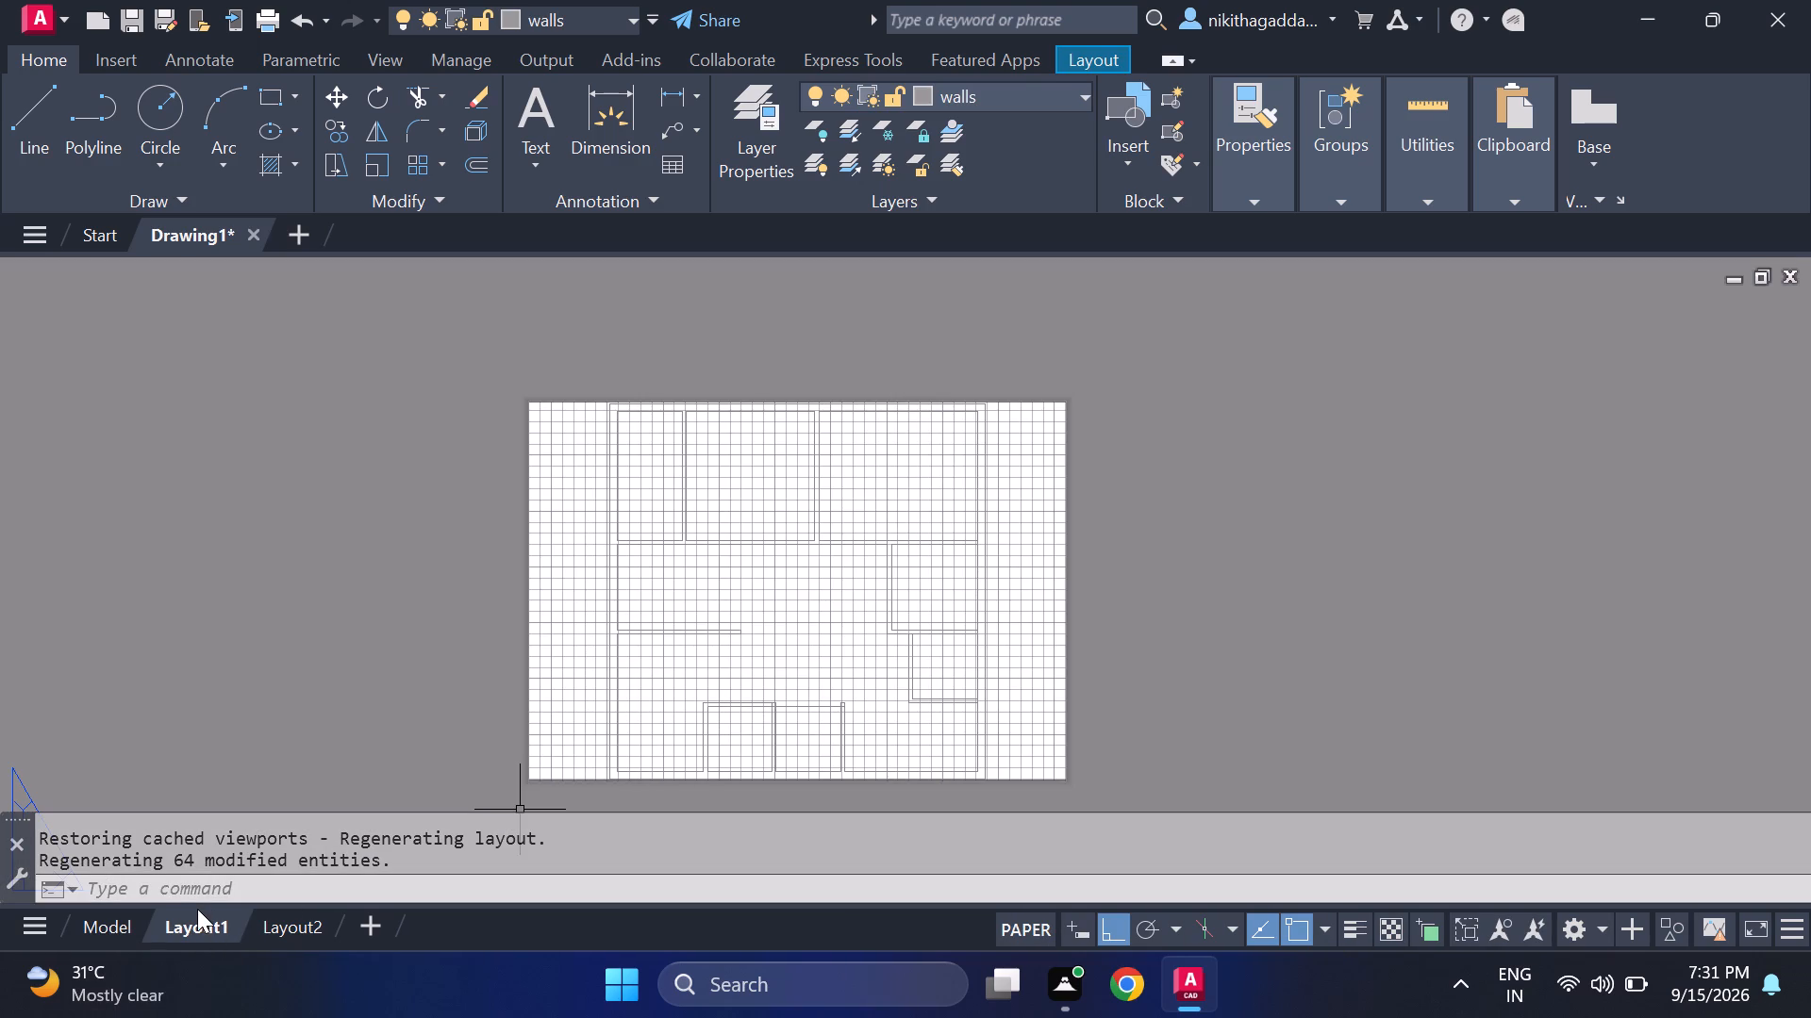
pyautogui.click(119, 927)
pyautogui.scroll(1, 900, 609)
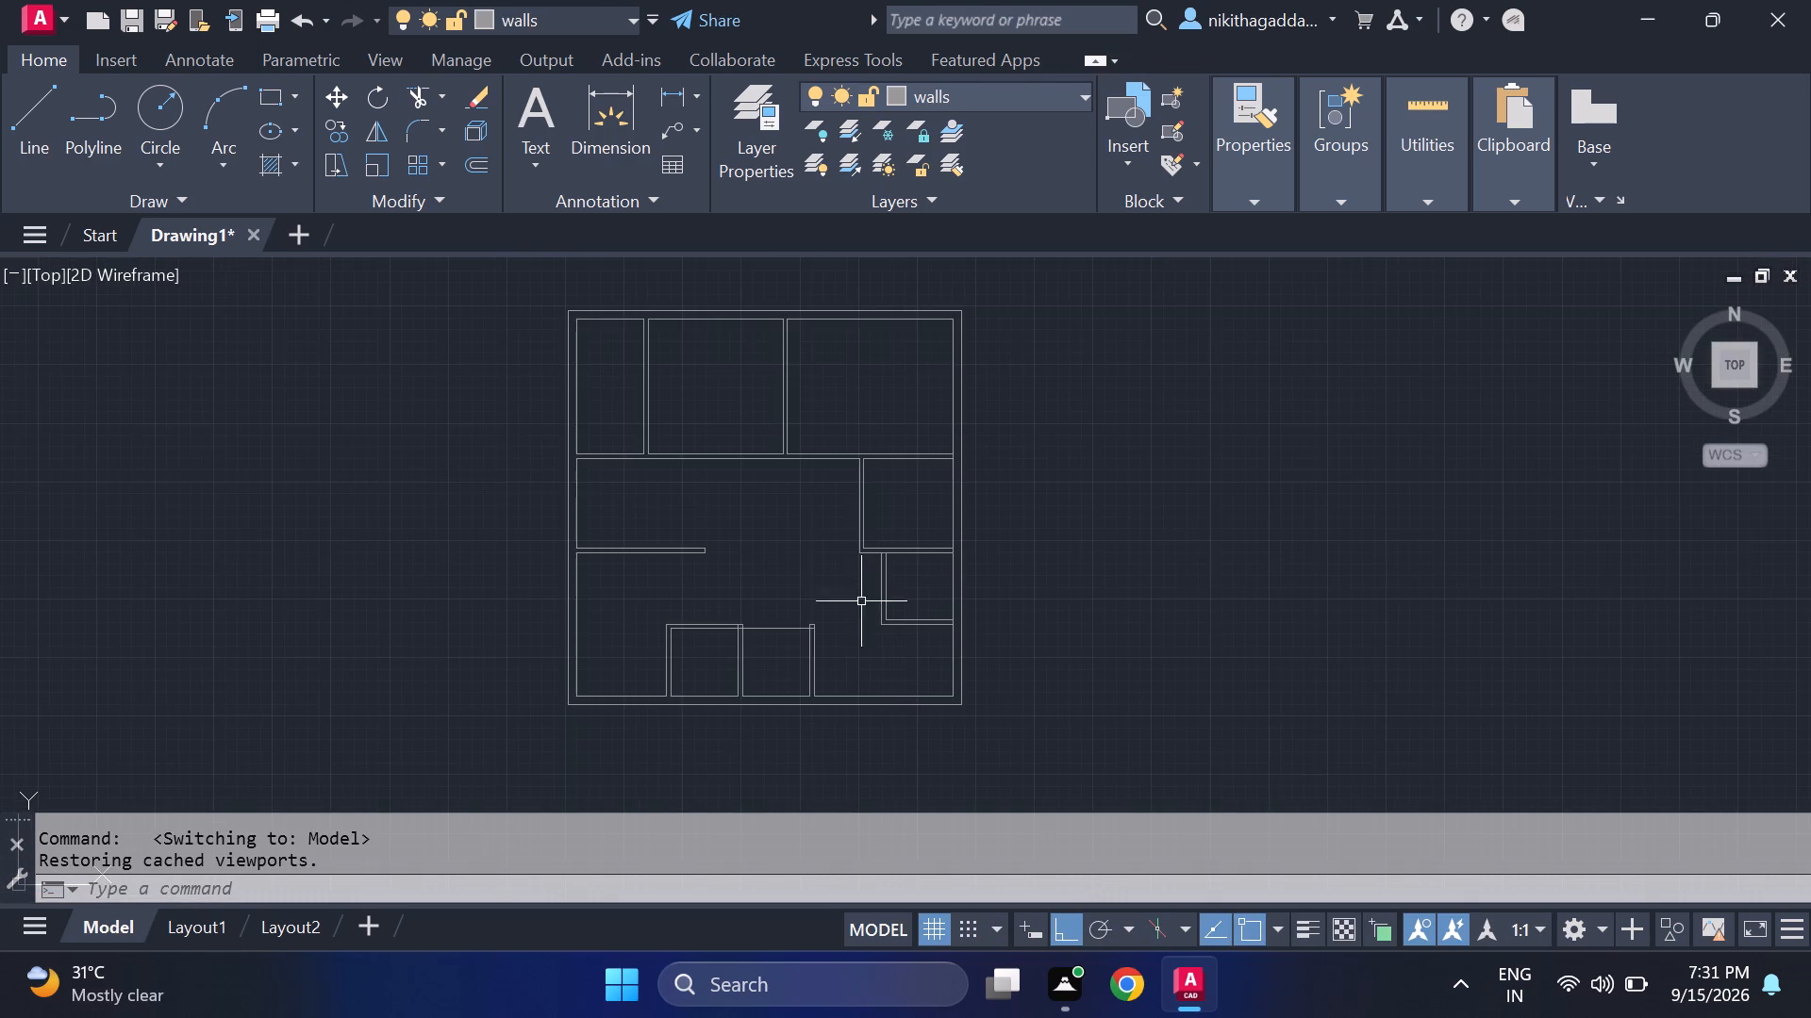
# Set the colour of layer 0 to grey index colour 252.
pyautogui.scroll(1, 798, 566)
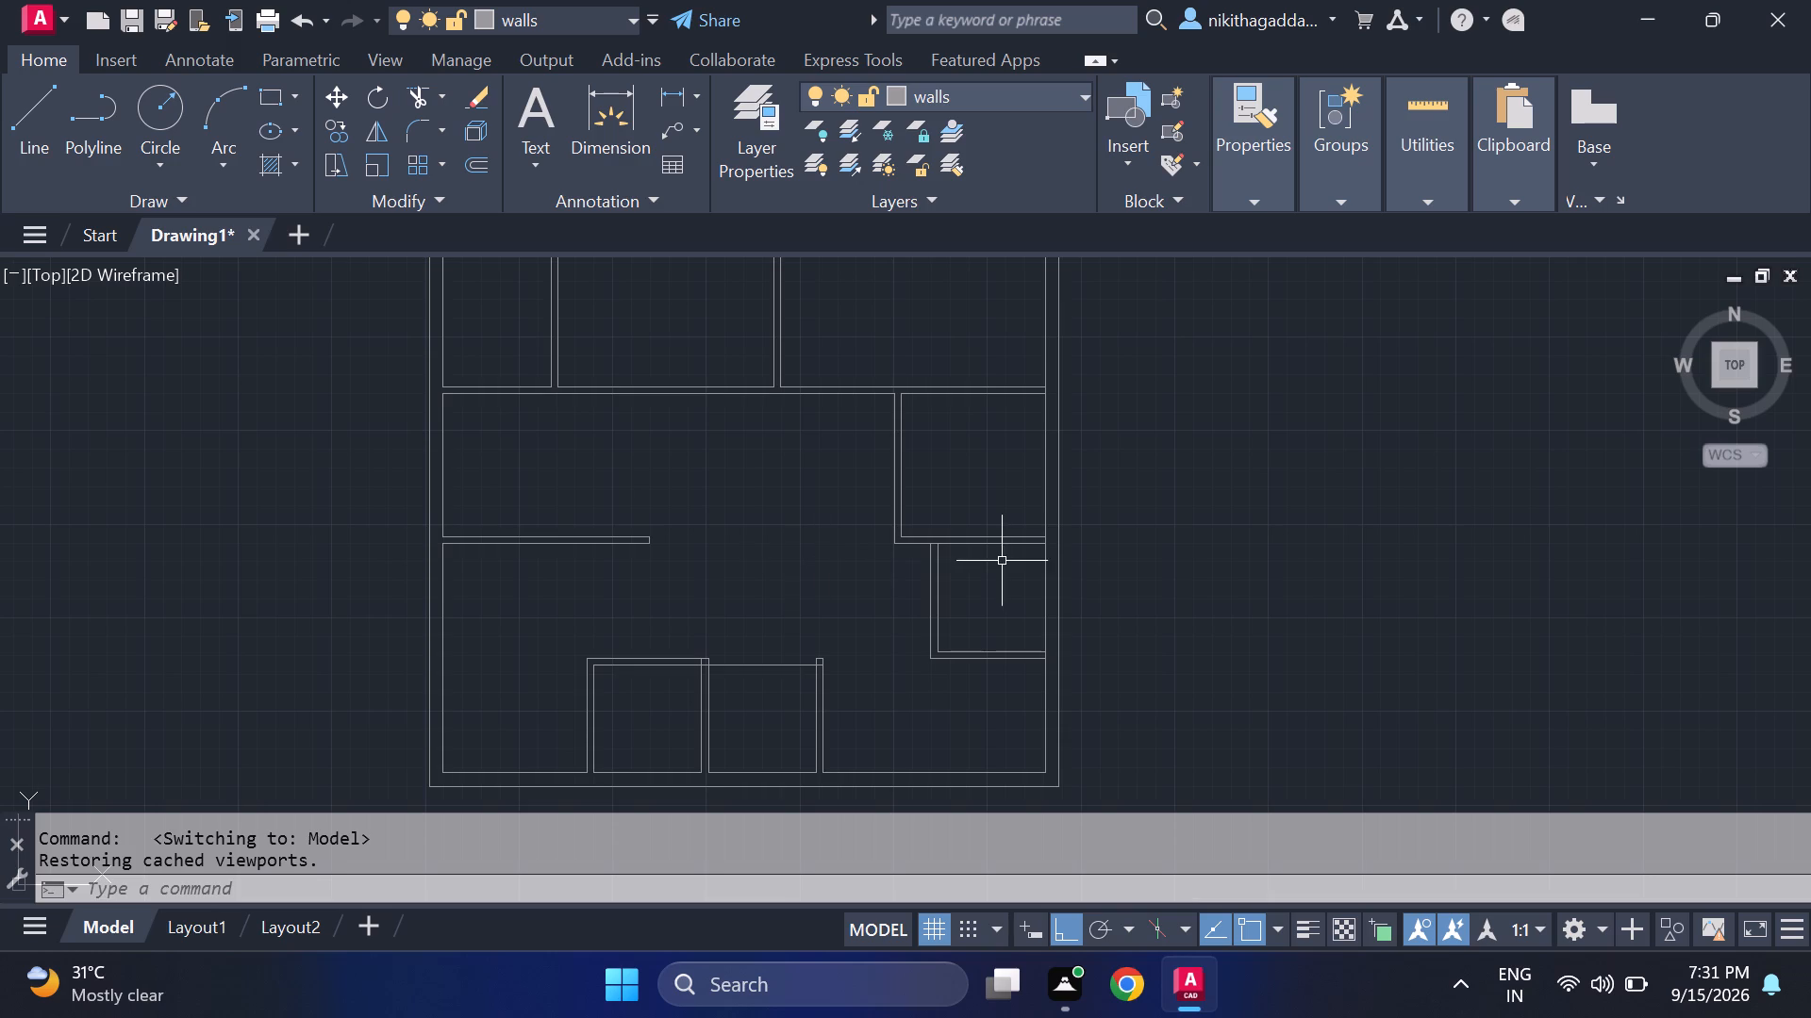
pyautogui.moveTo(803, 592); pyautogui.dragTo(1002, 418, button='middle')
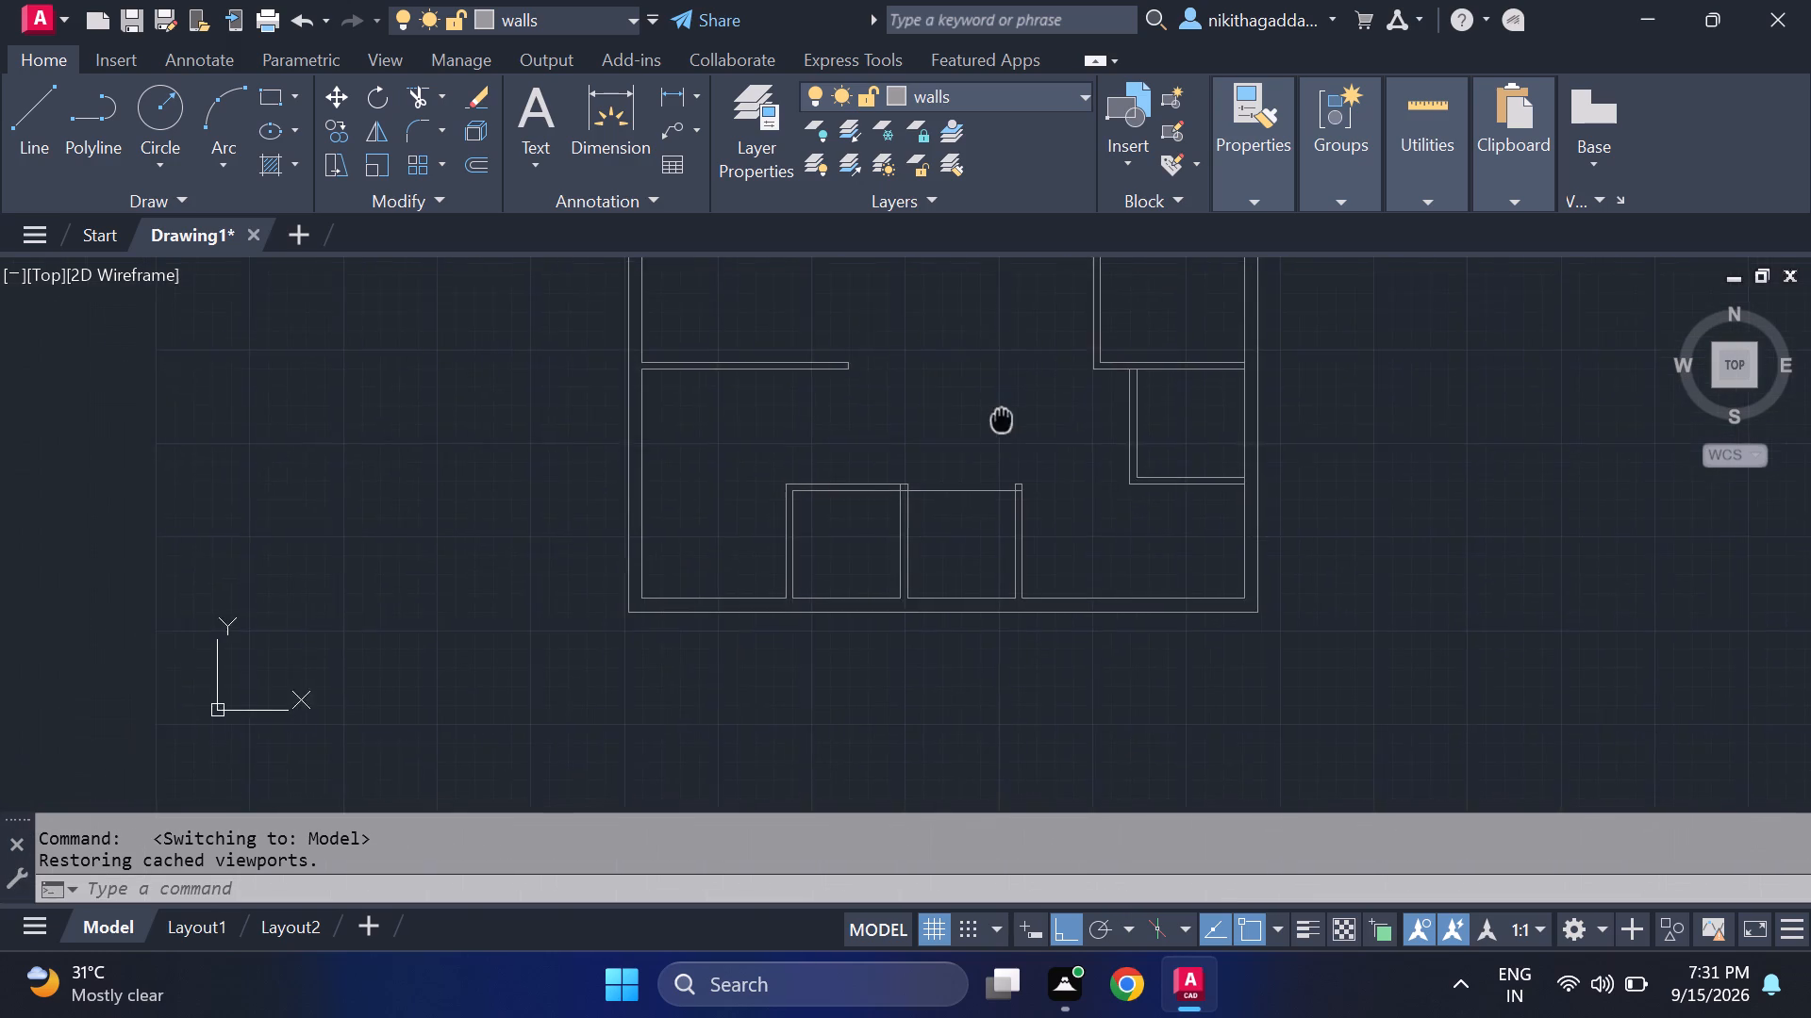
pyautogui.moveTo(1002, 418); pyautogui.dragTo(1012, 462, button='middle')
pyautogui.click(1068, 94)
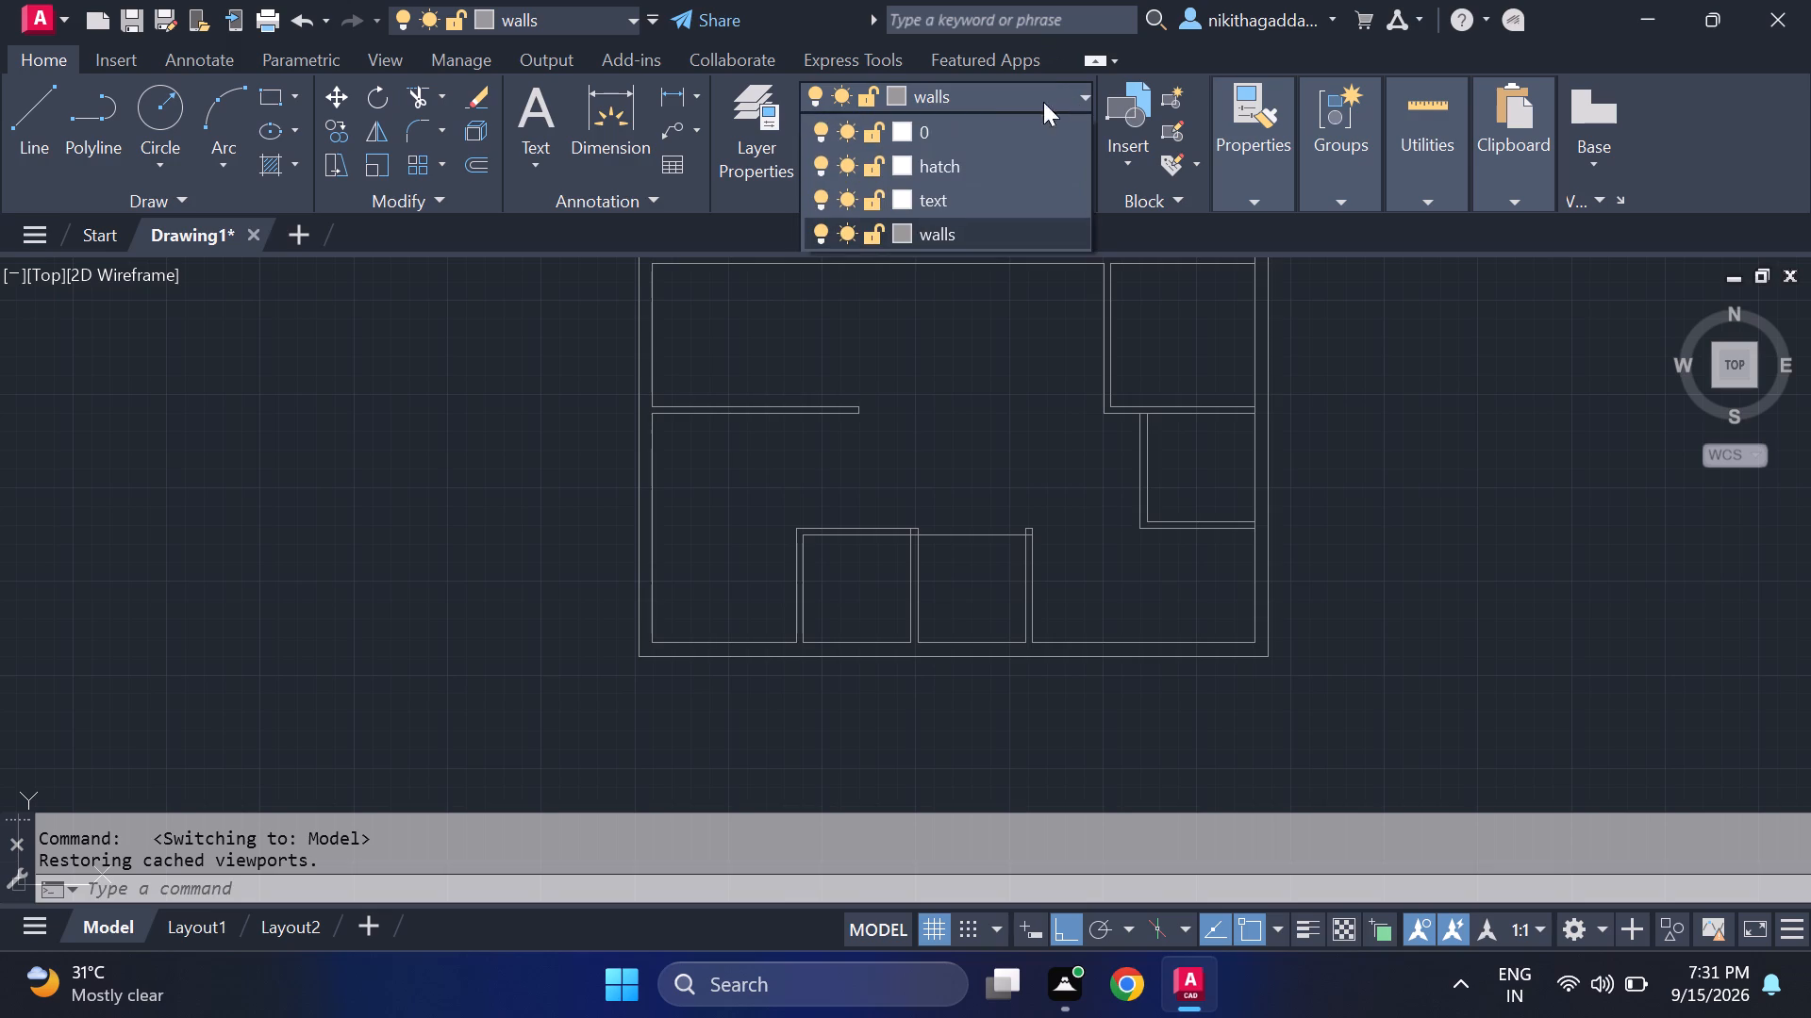
pyautogui.click(904, 126)
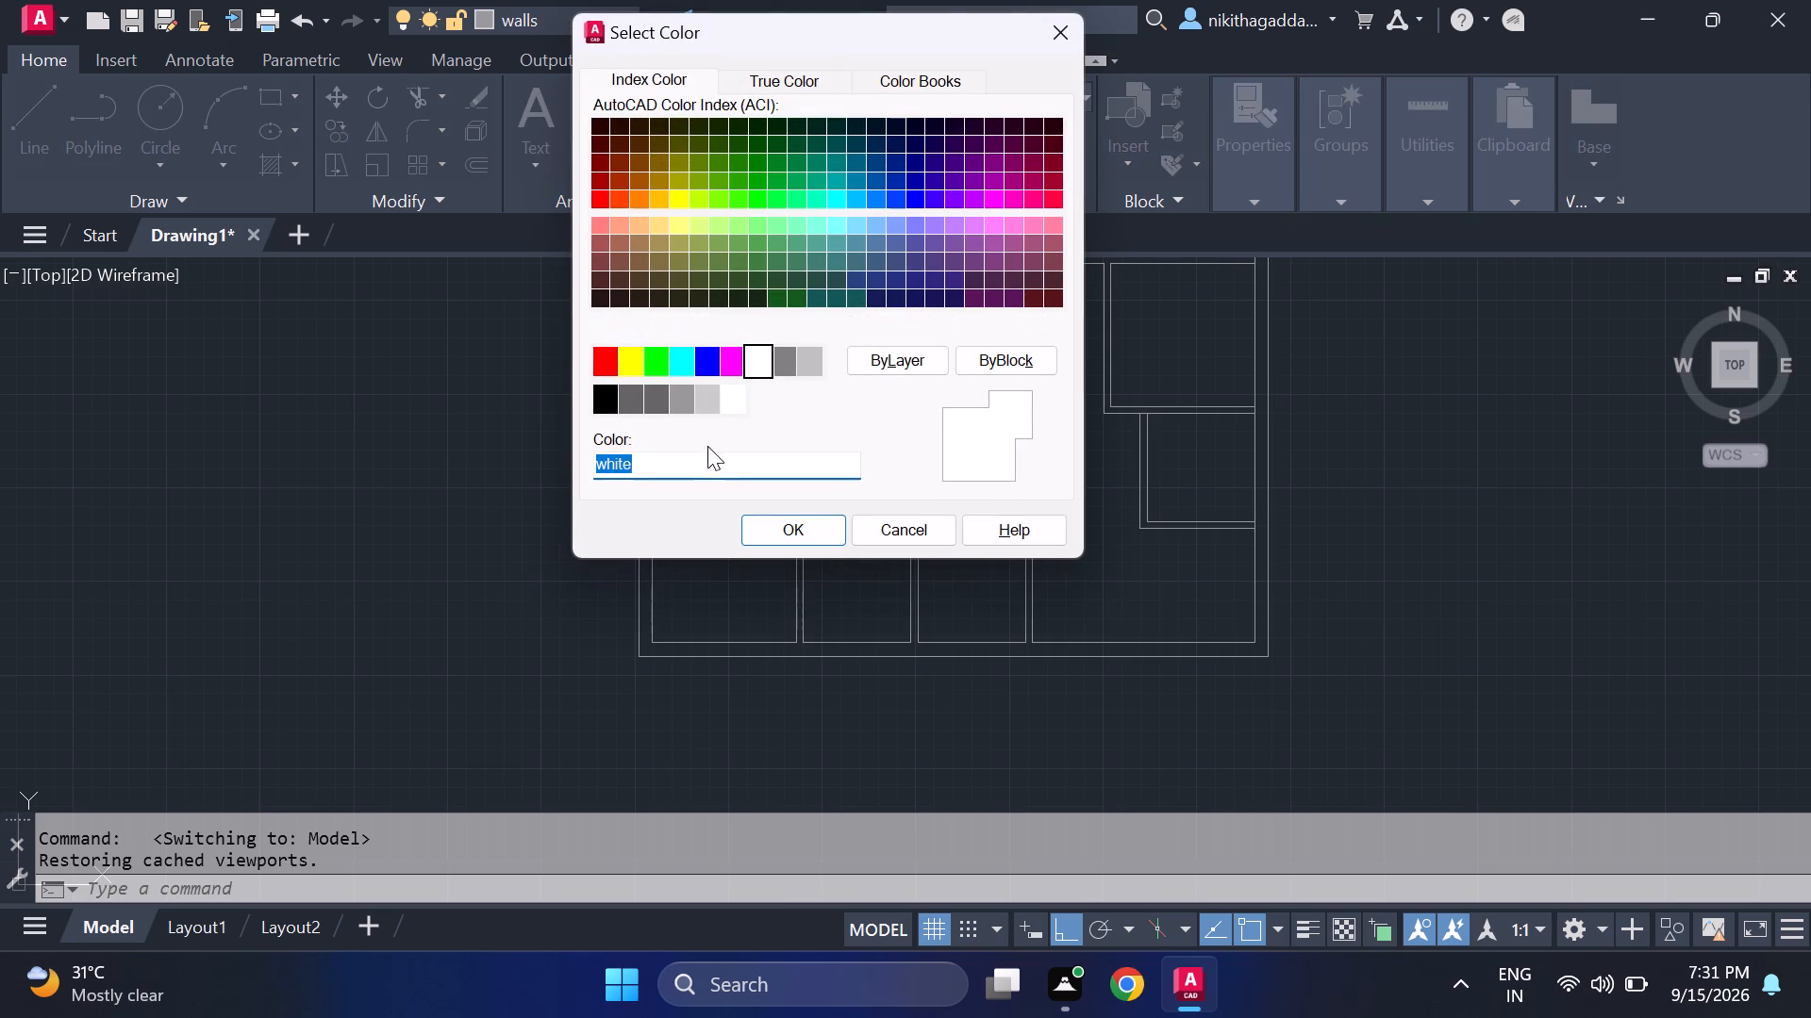
pyautogui.click(655, 395)
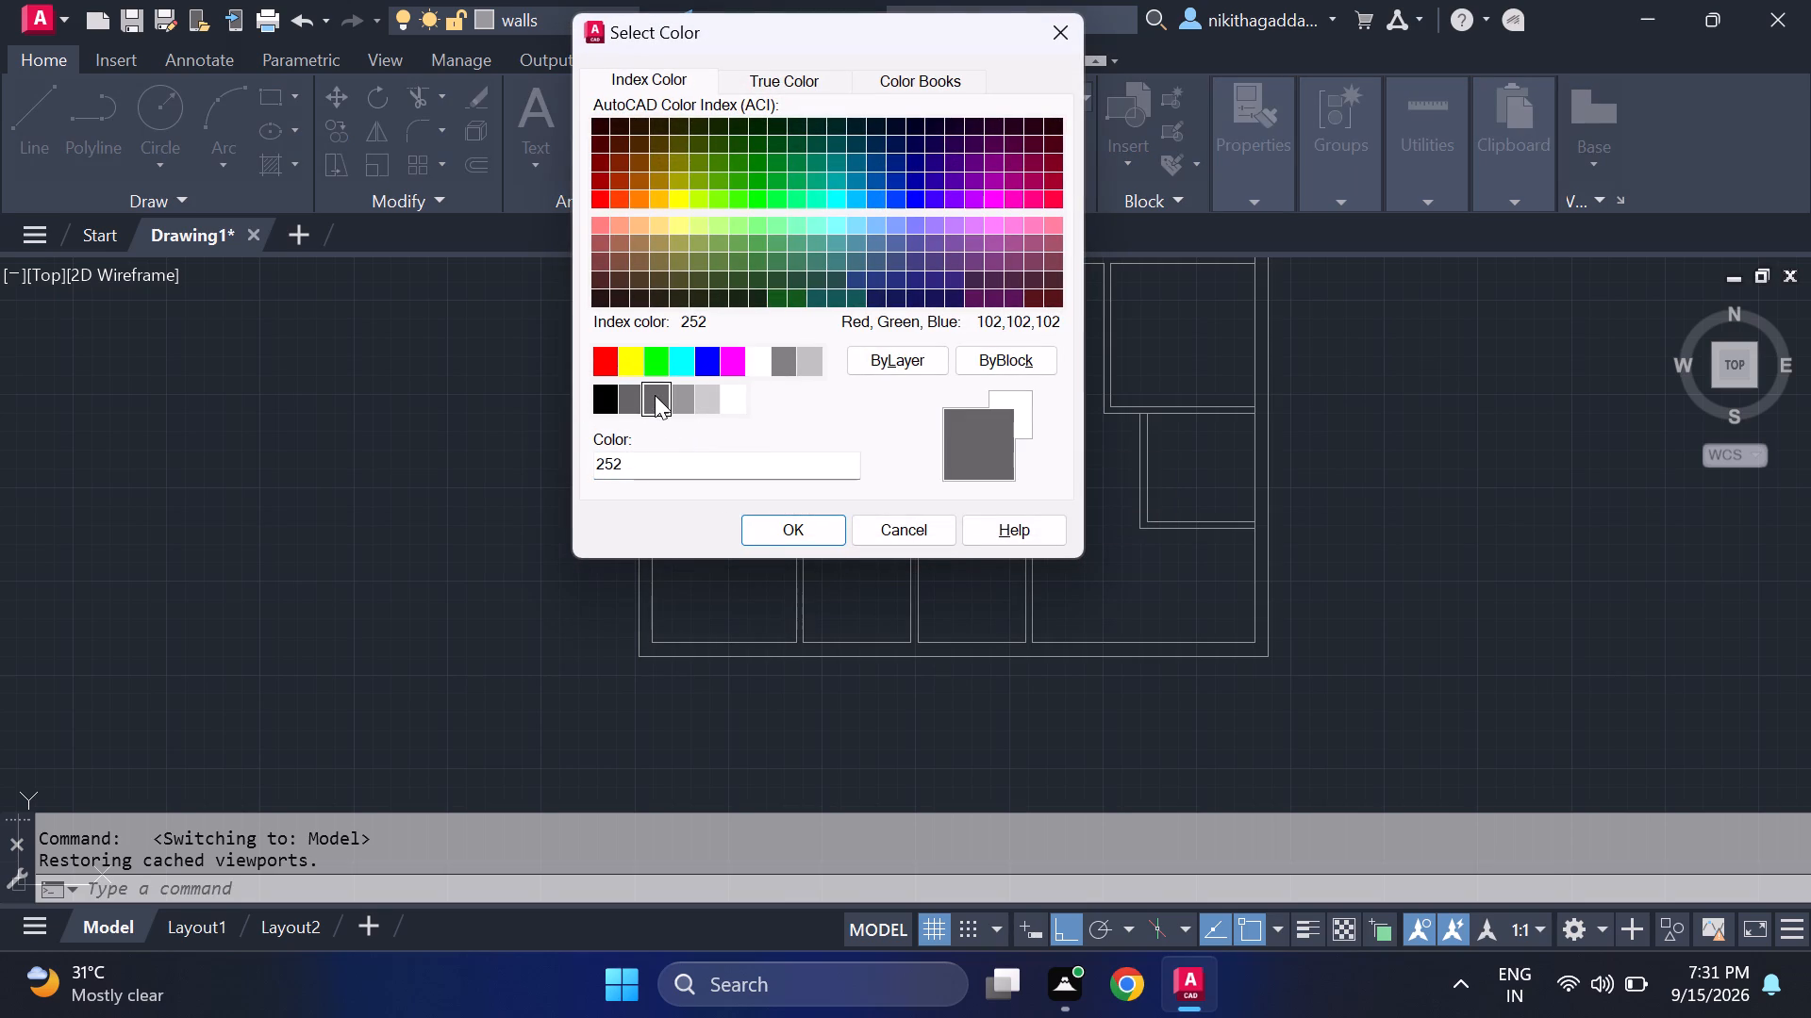
pyautogui.click(806, 532)
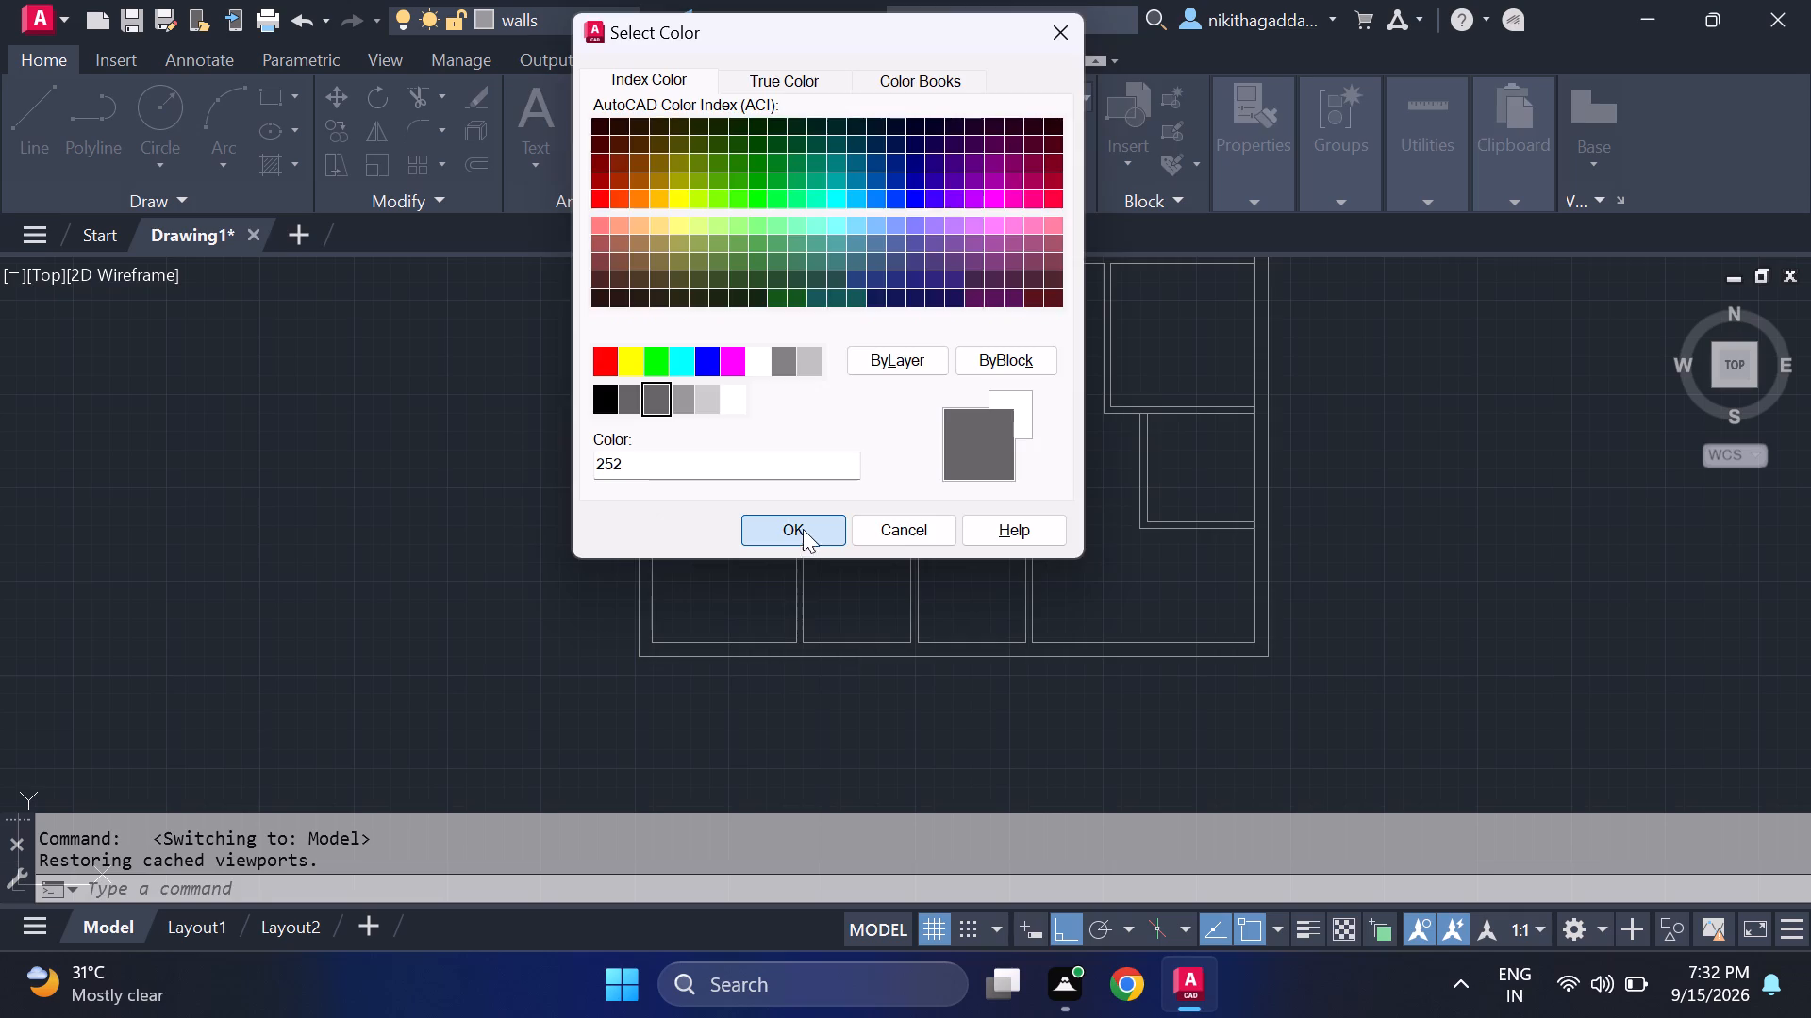
# Draw a window opening in the south wall near its west end: two jamb lines across the wall joined by a horizontal line between its faces.
pyautogui.press('l')
pyautogui.press('Return')
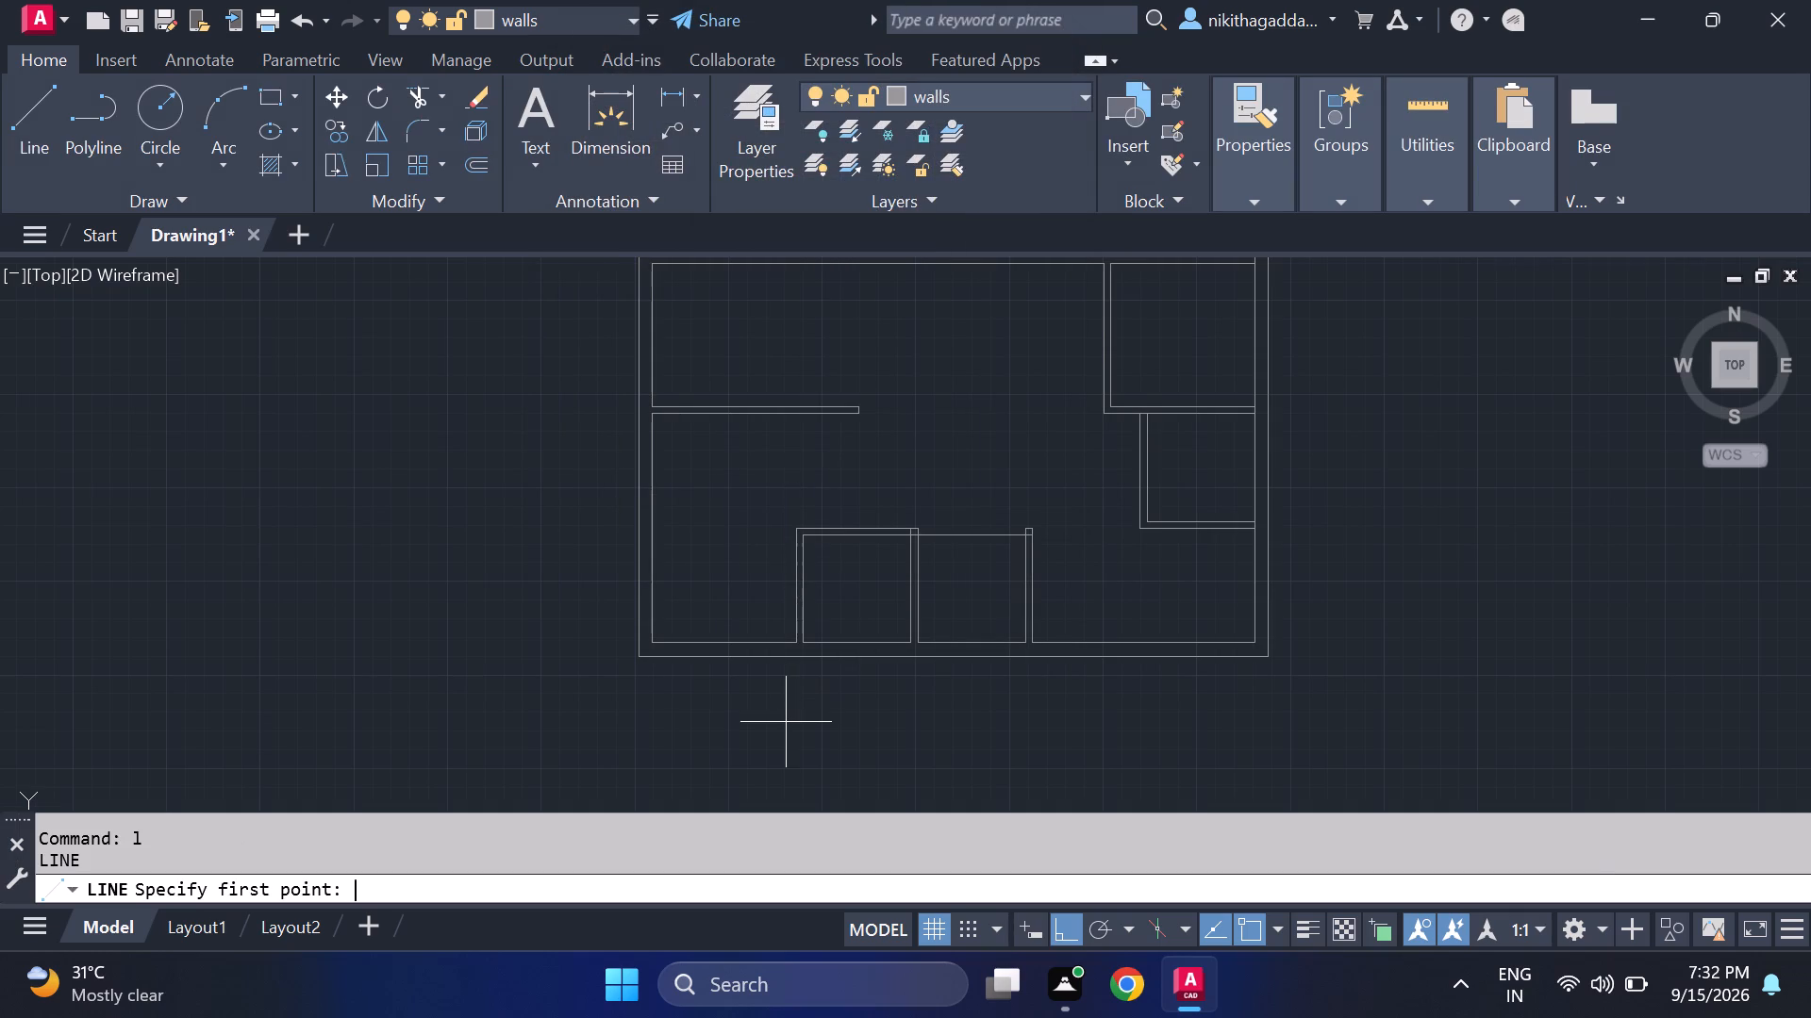
pyautogui.scroll(2, 731, 652)
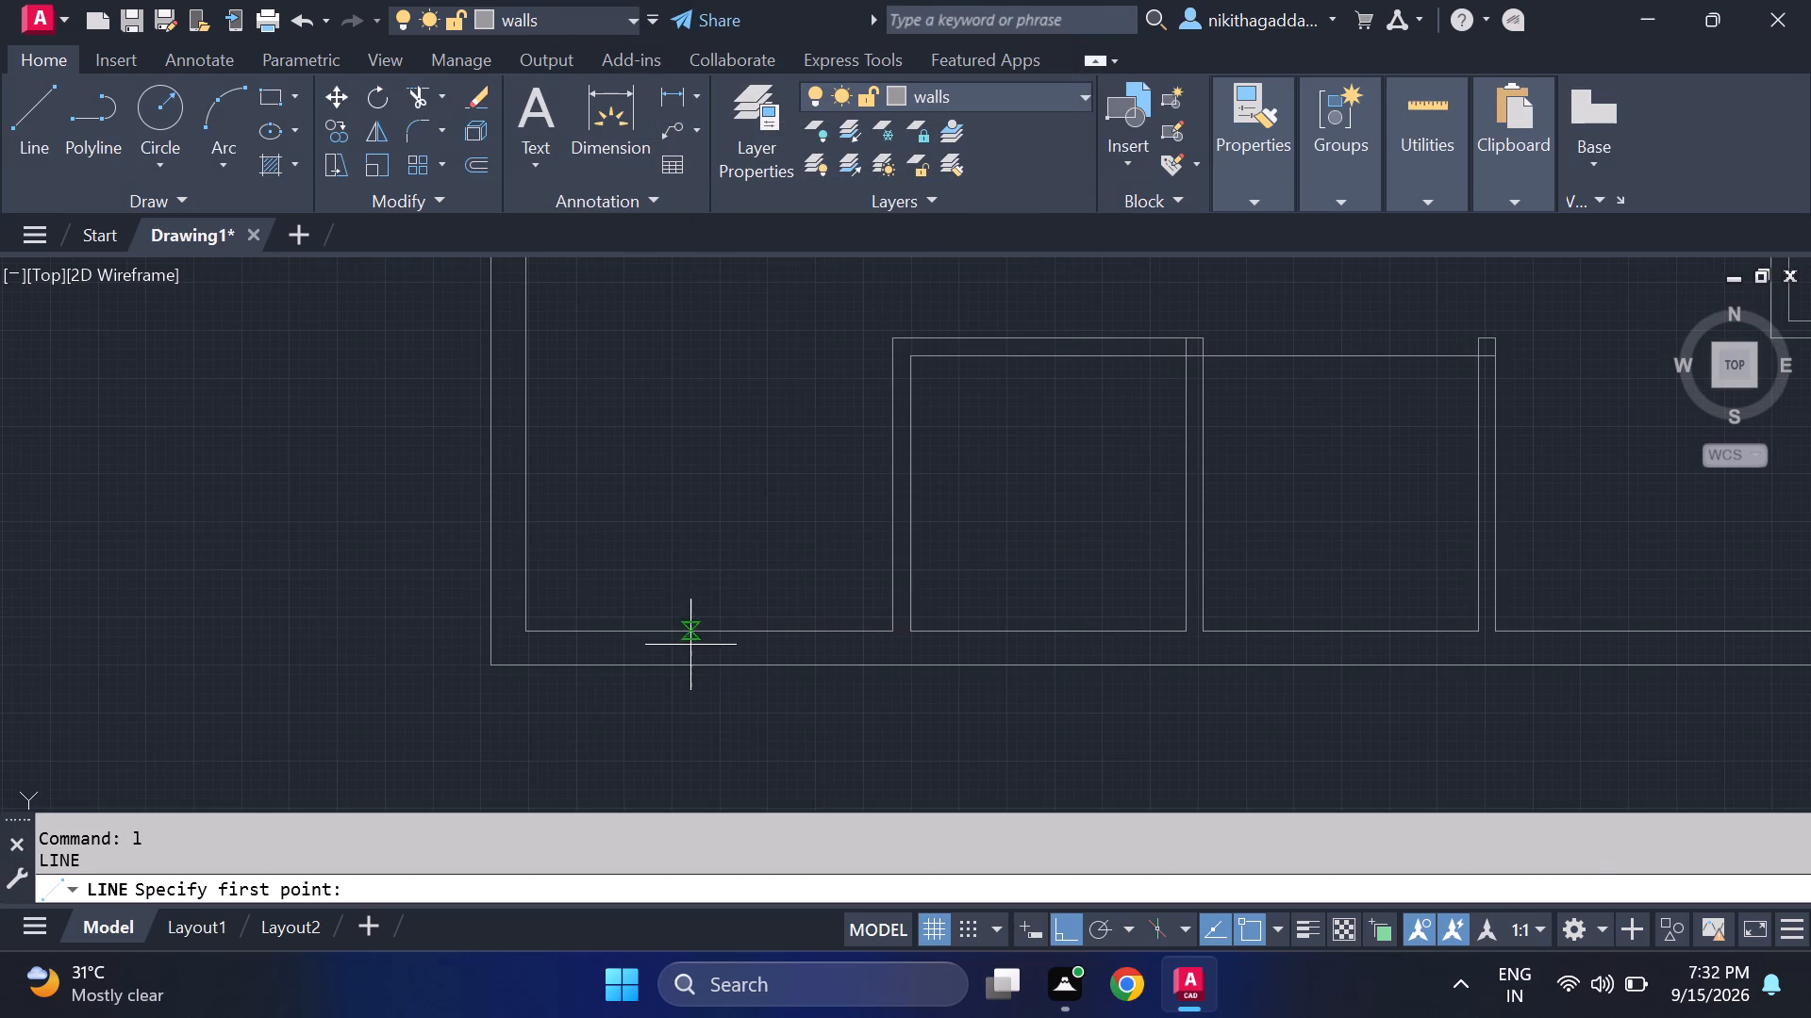
pyautogui.click(604, 633)
pyautogui.click(607, 671)
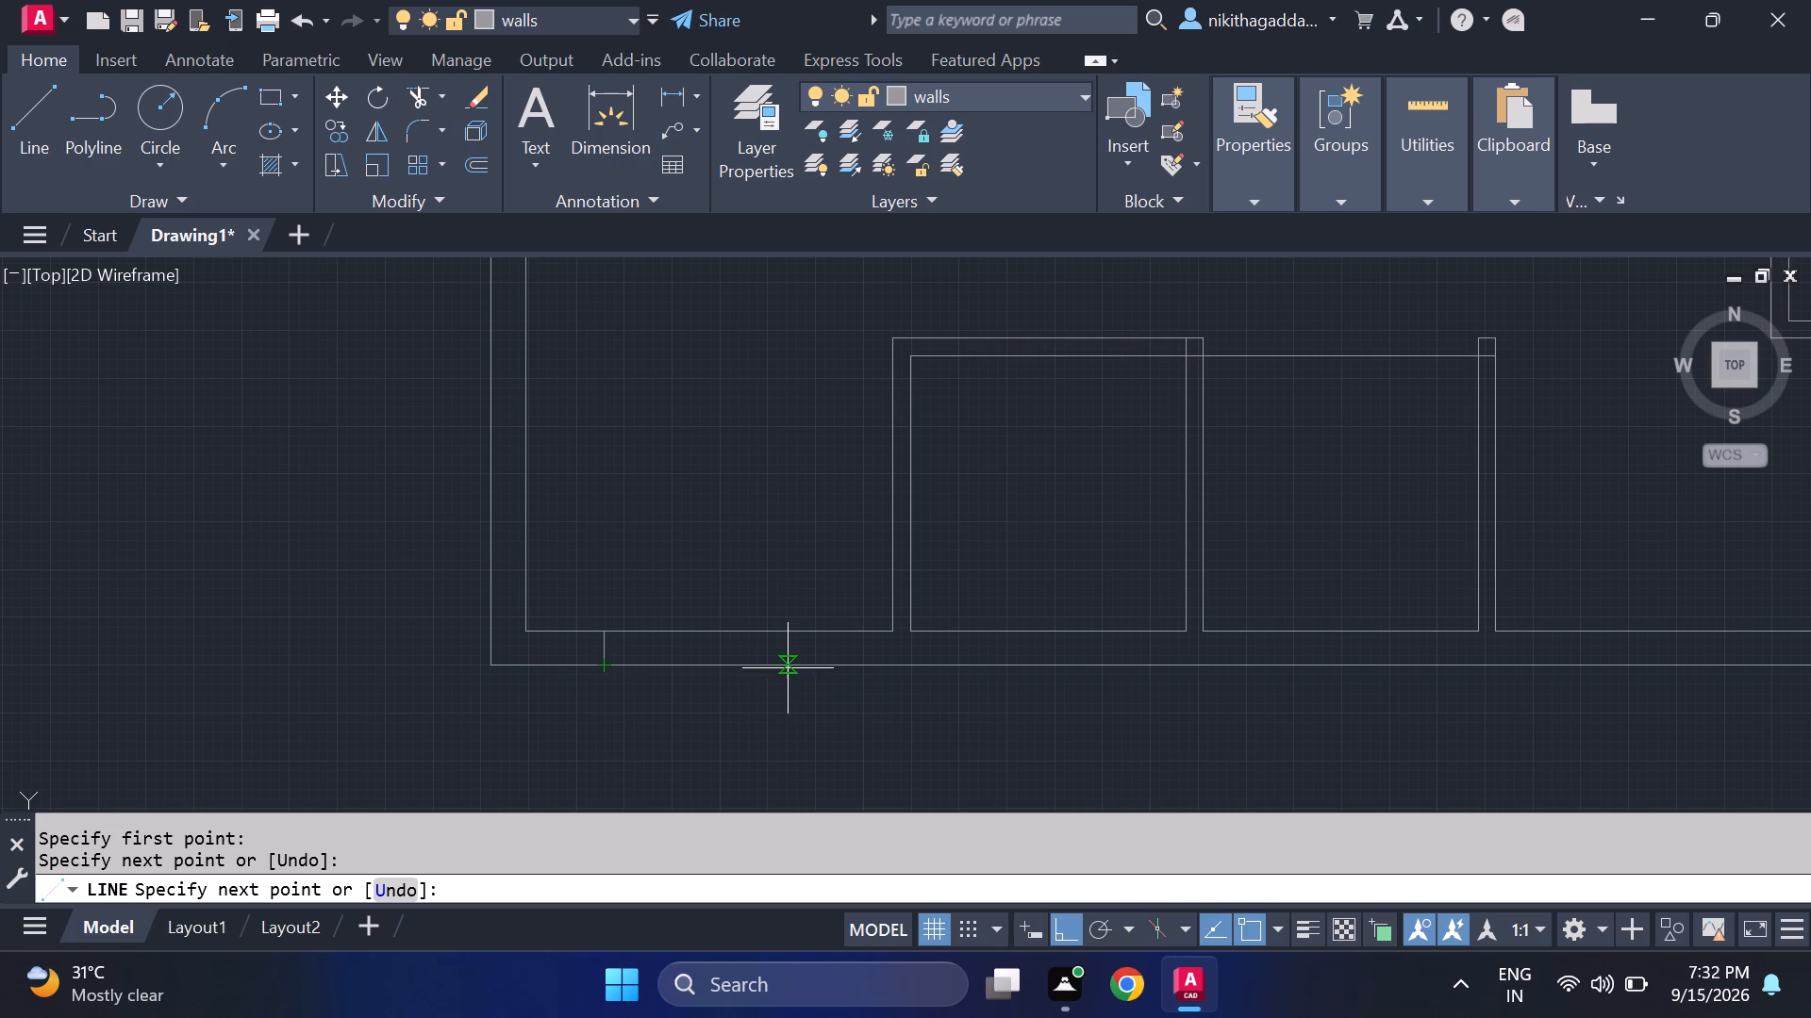
pyautogui.click(784, 667)
pyautogui.click(784, 632)
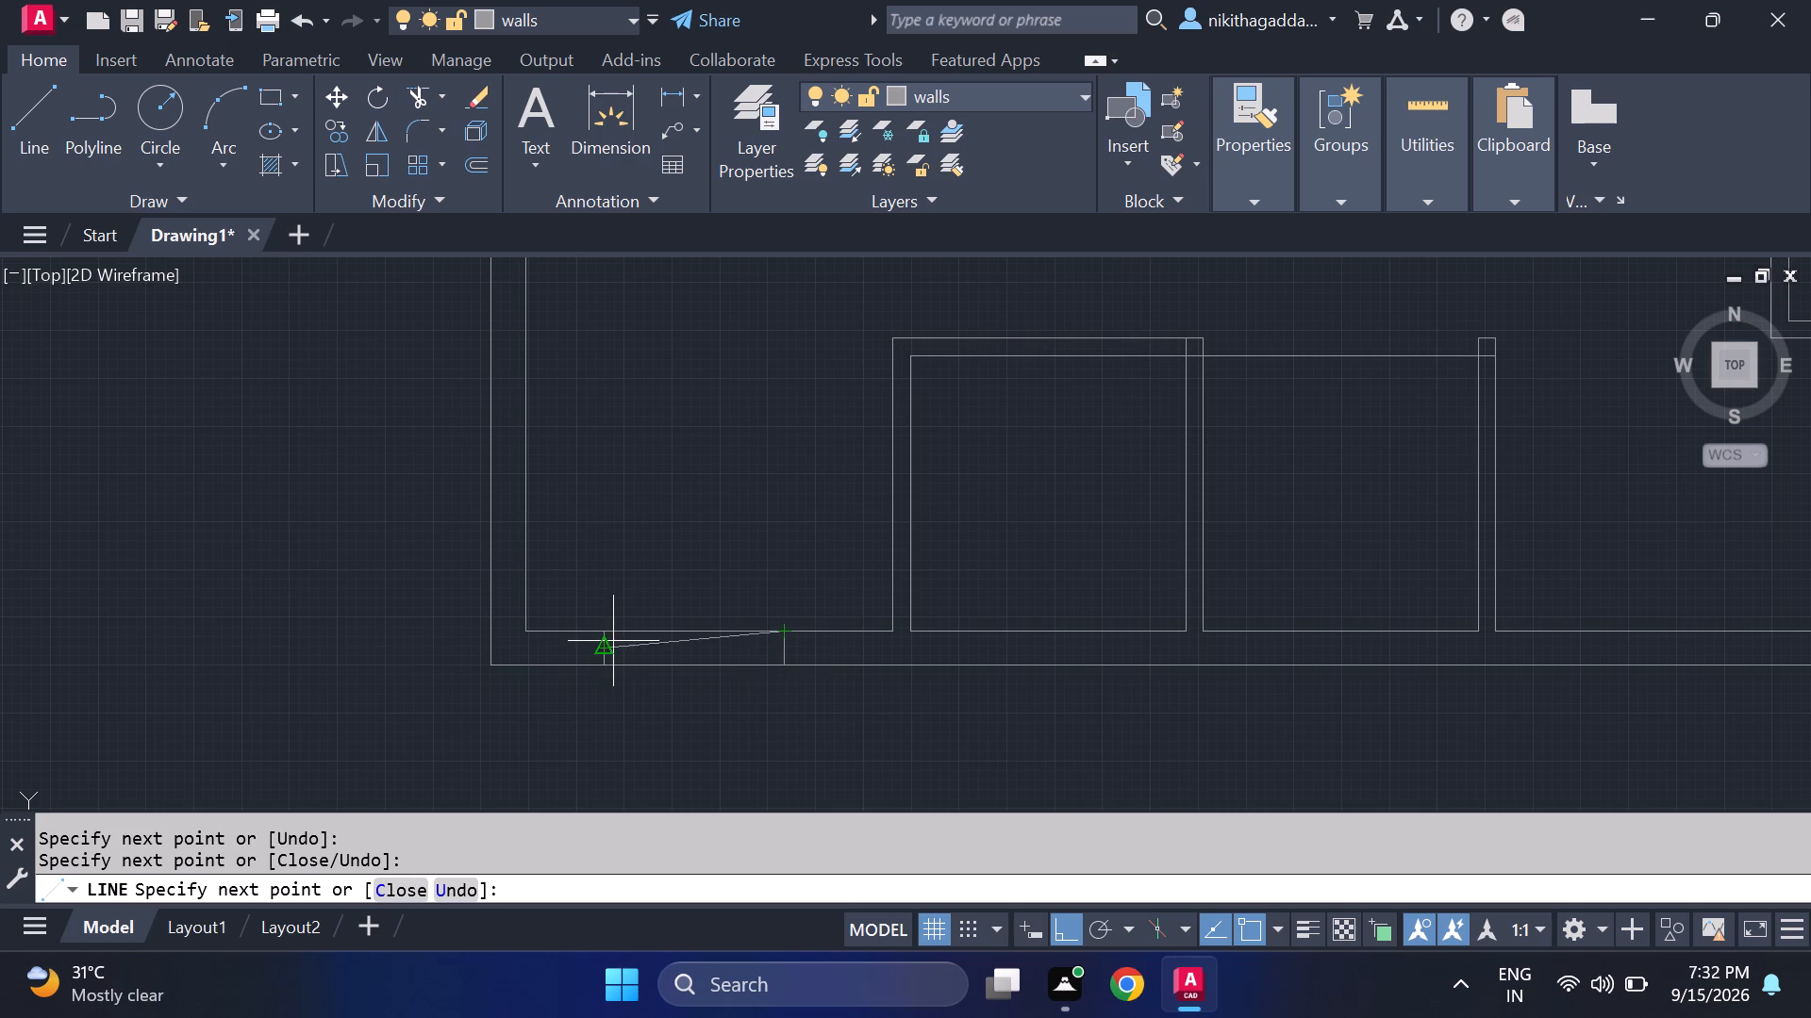
pyautogui.click(612, 636)
pyautogui.scroll(3, 615, 636)
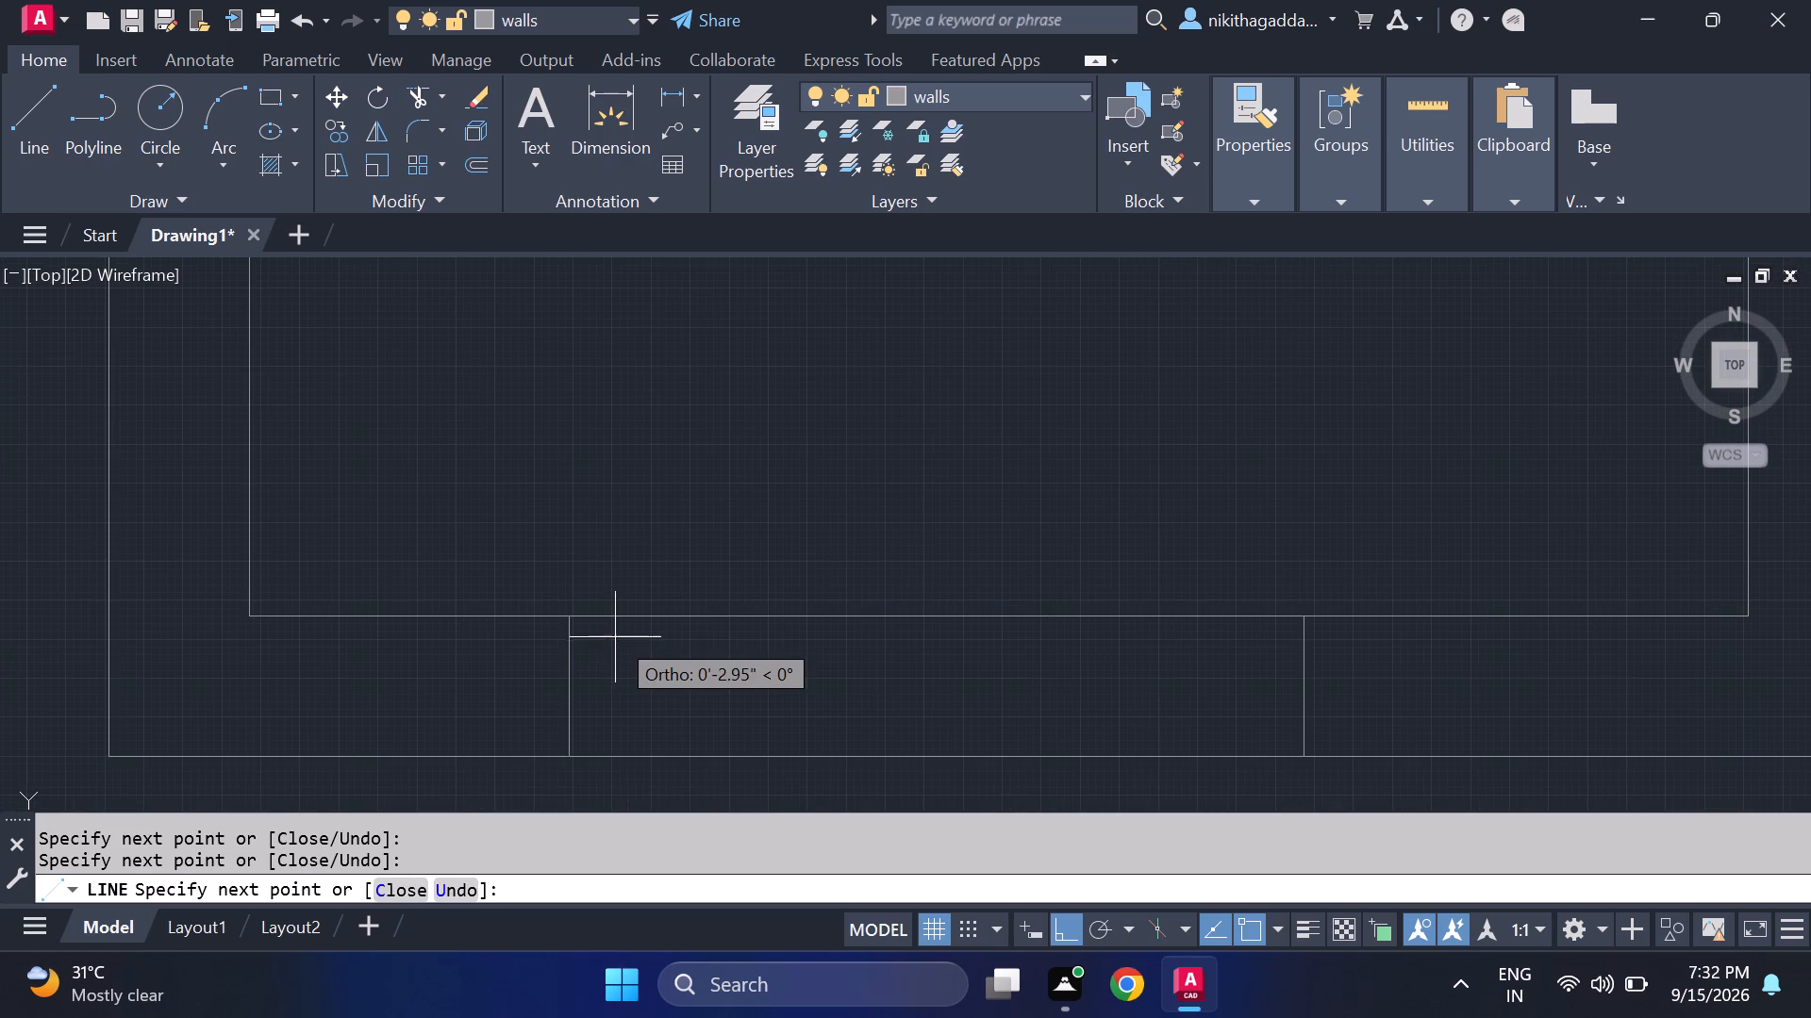
pyautogui.click(576, 671)
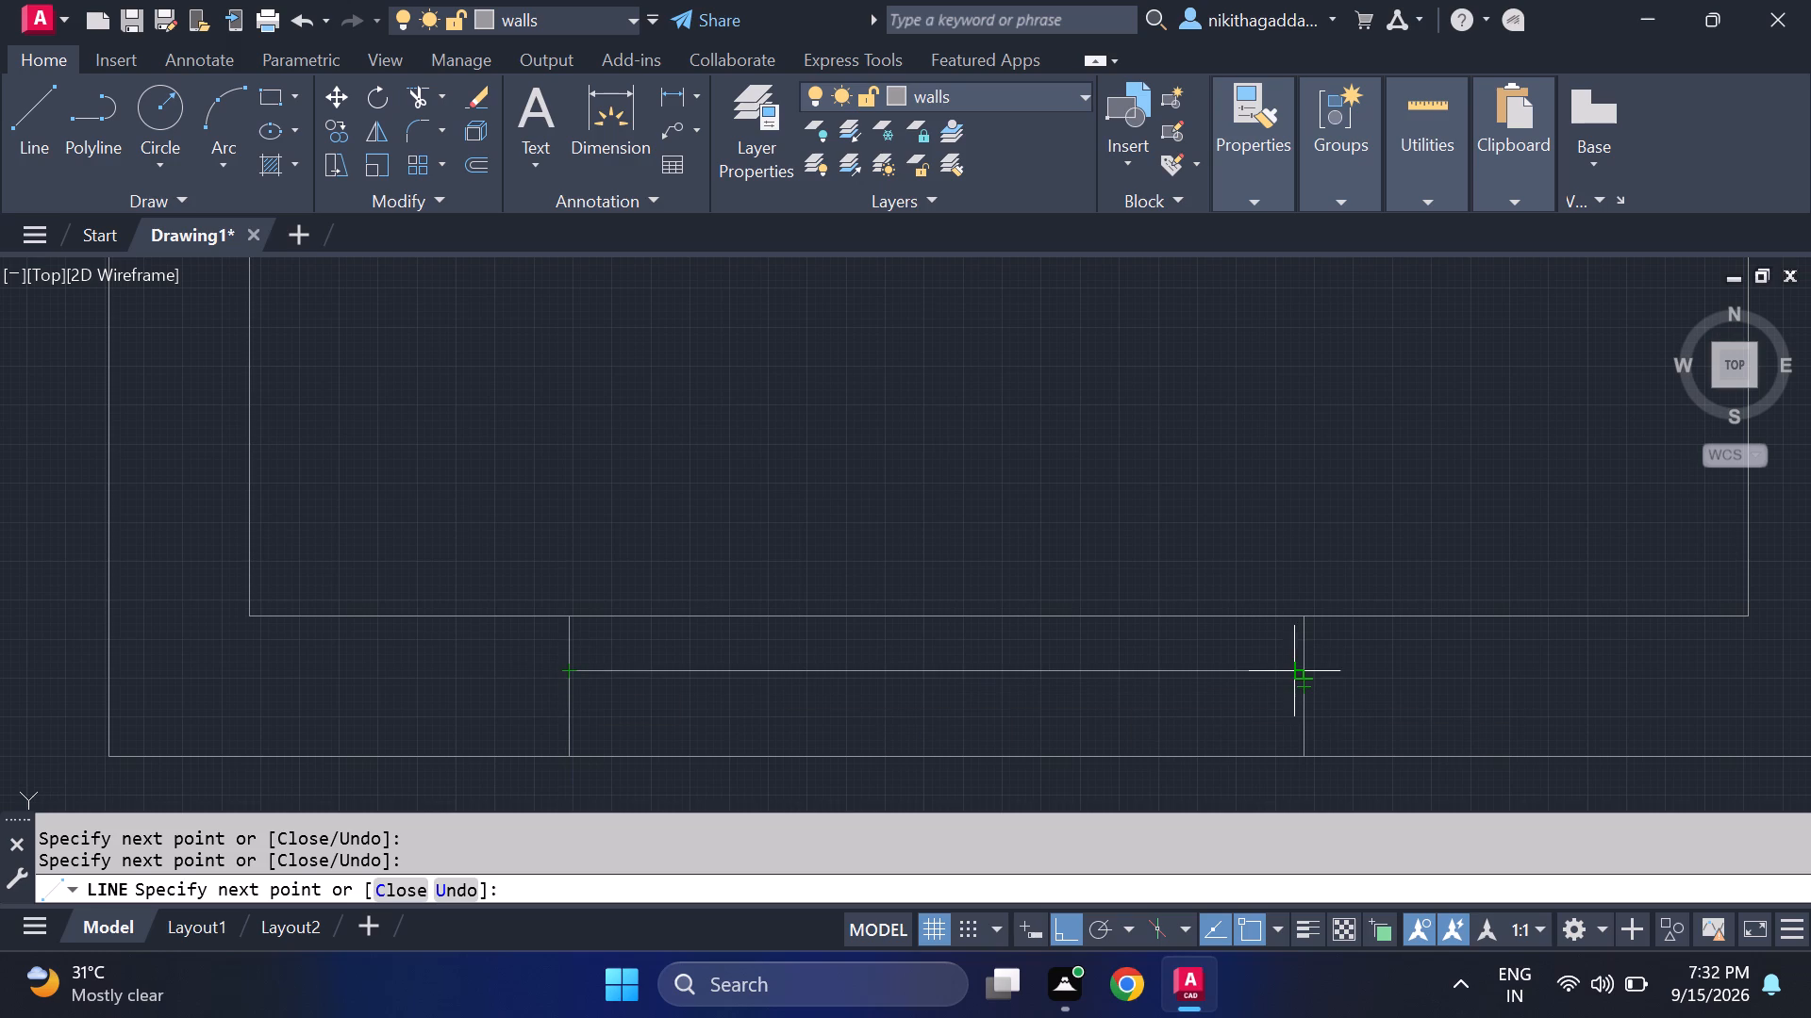
pyautogui.click(1295, 671)
pyautogui.click(1302, 704)
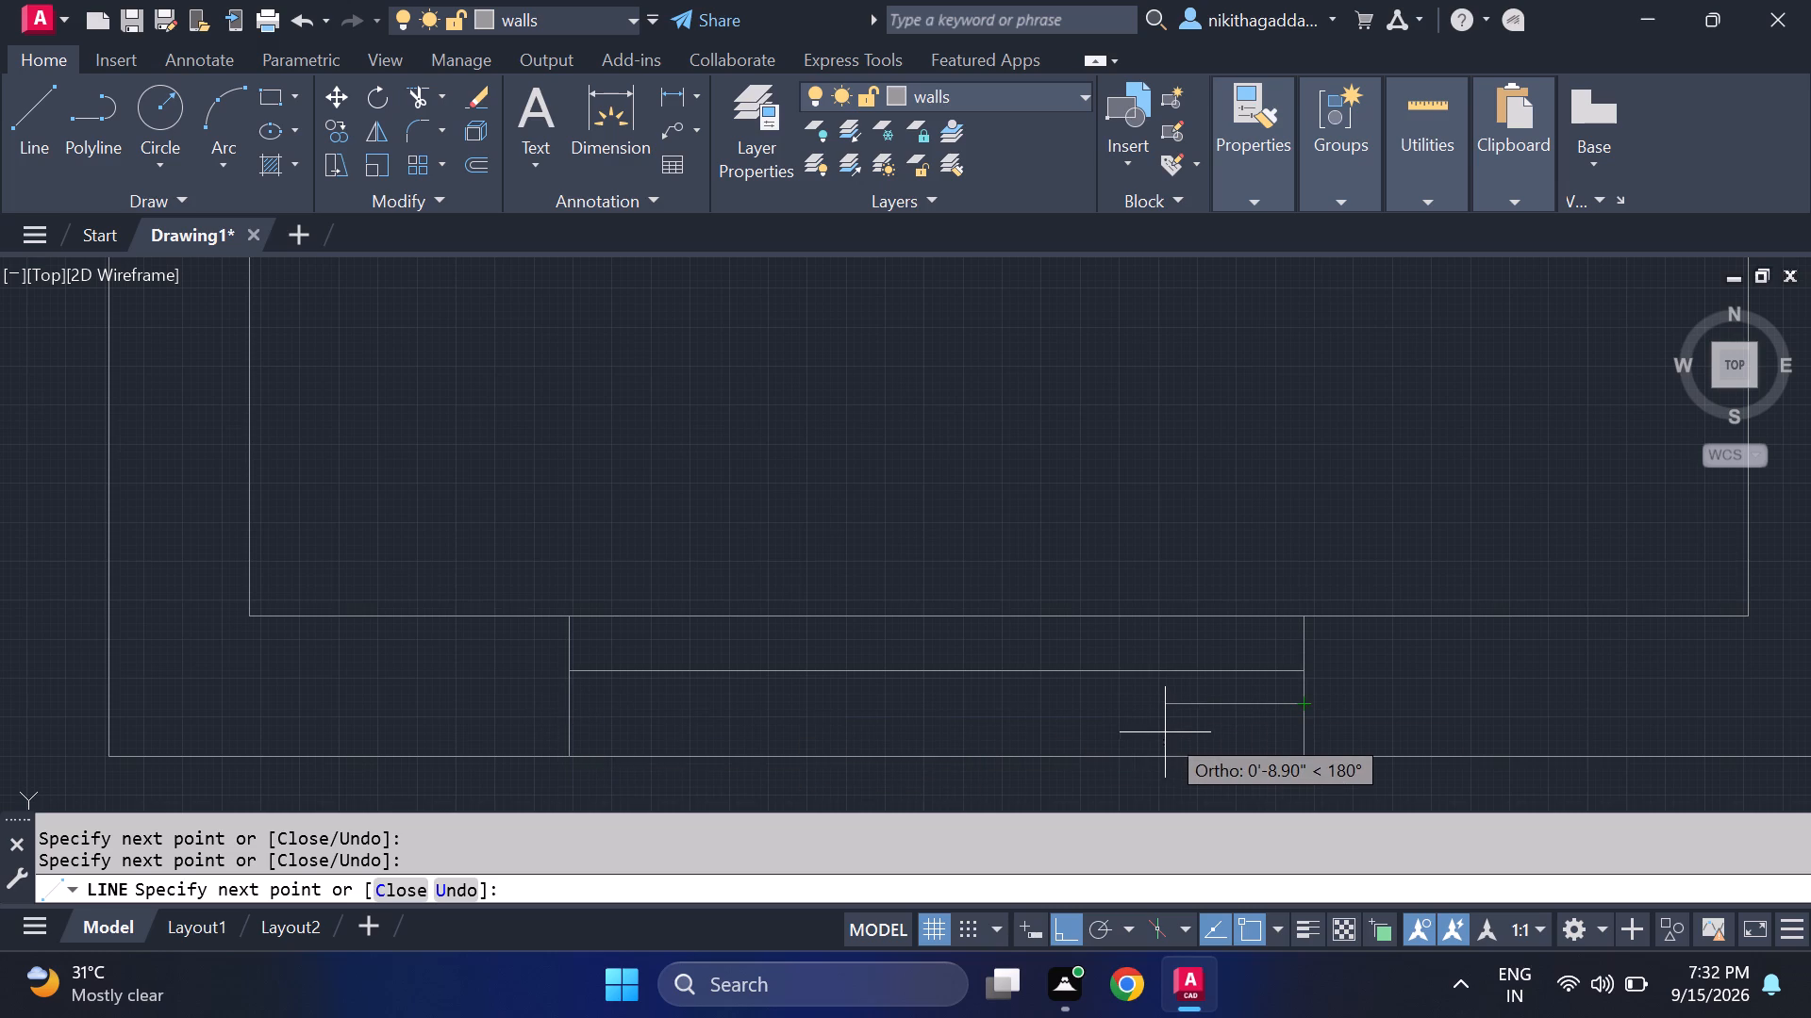
pyautogui.press('Escape')
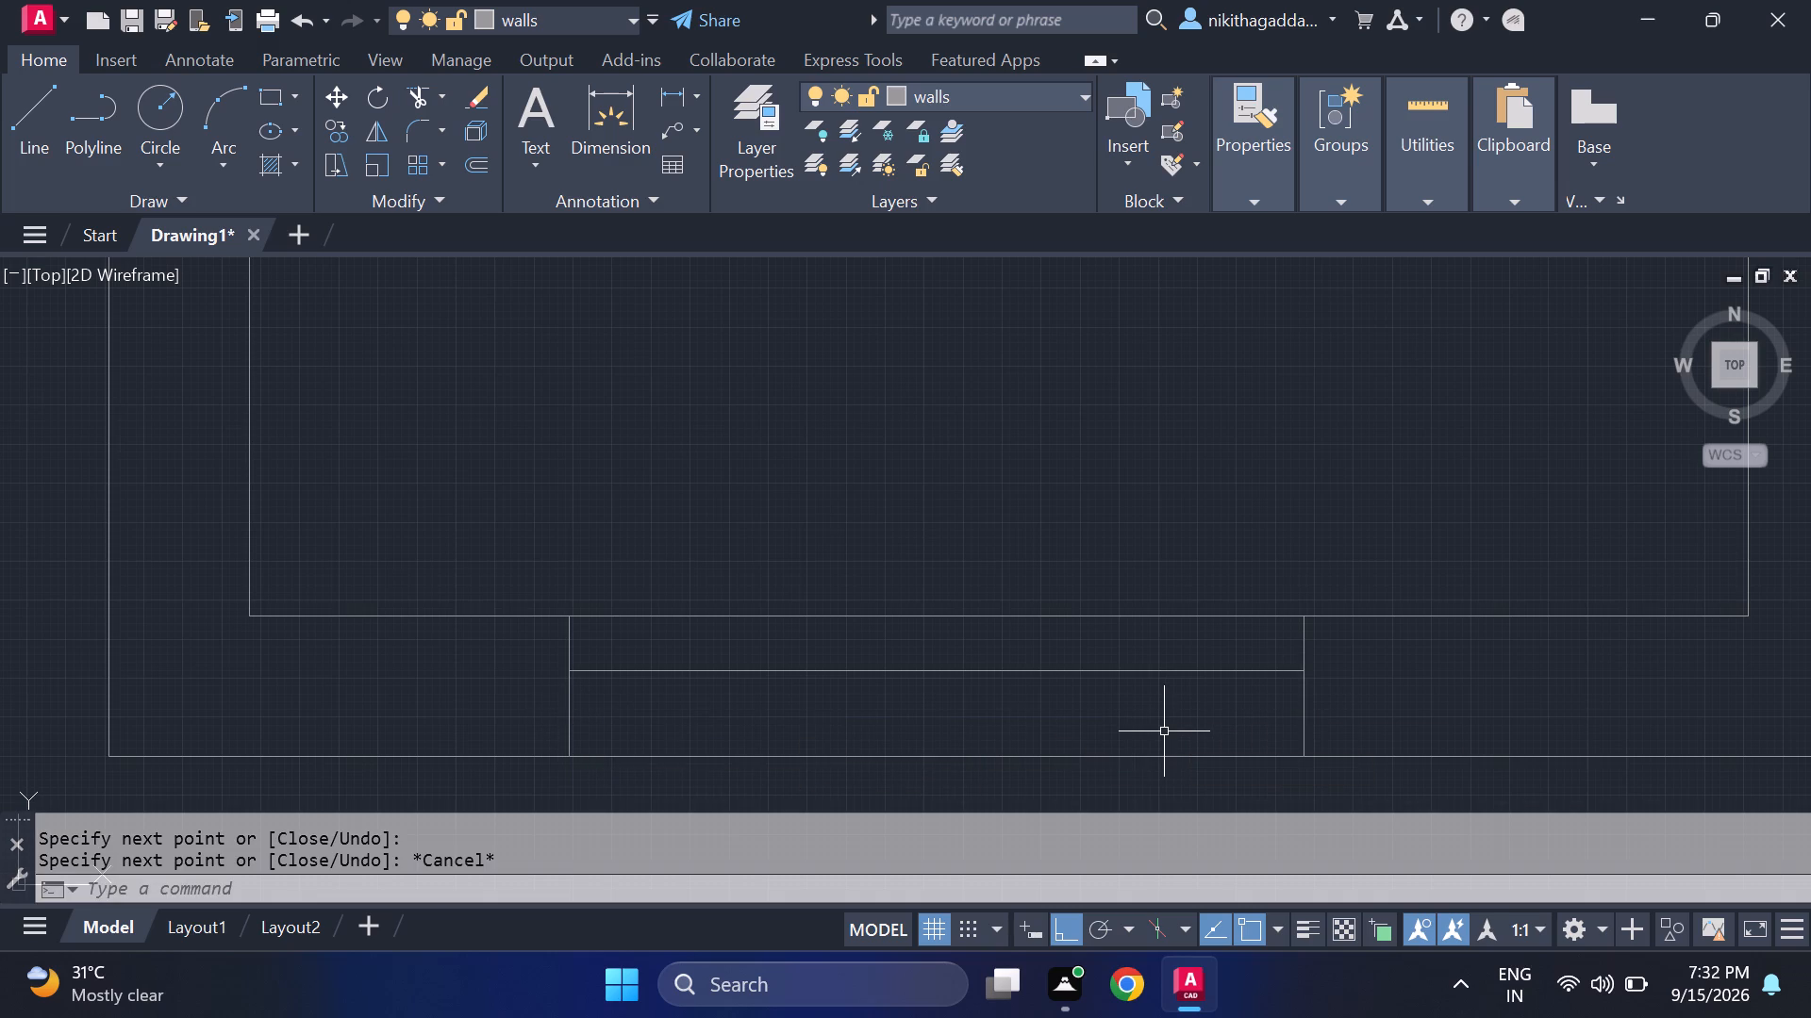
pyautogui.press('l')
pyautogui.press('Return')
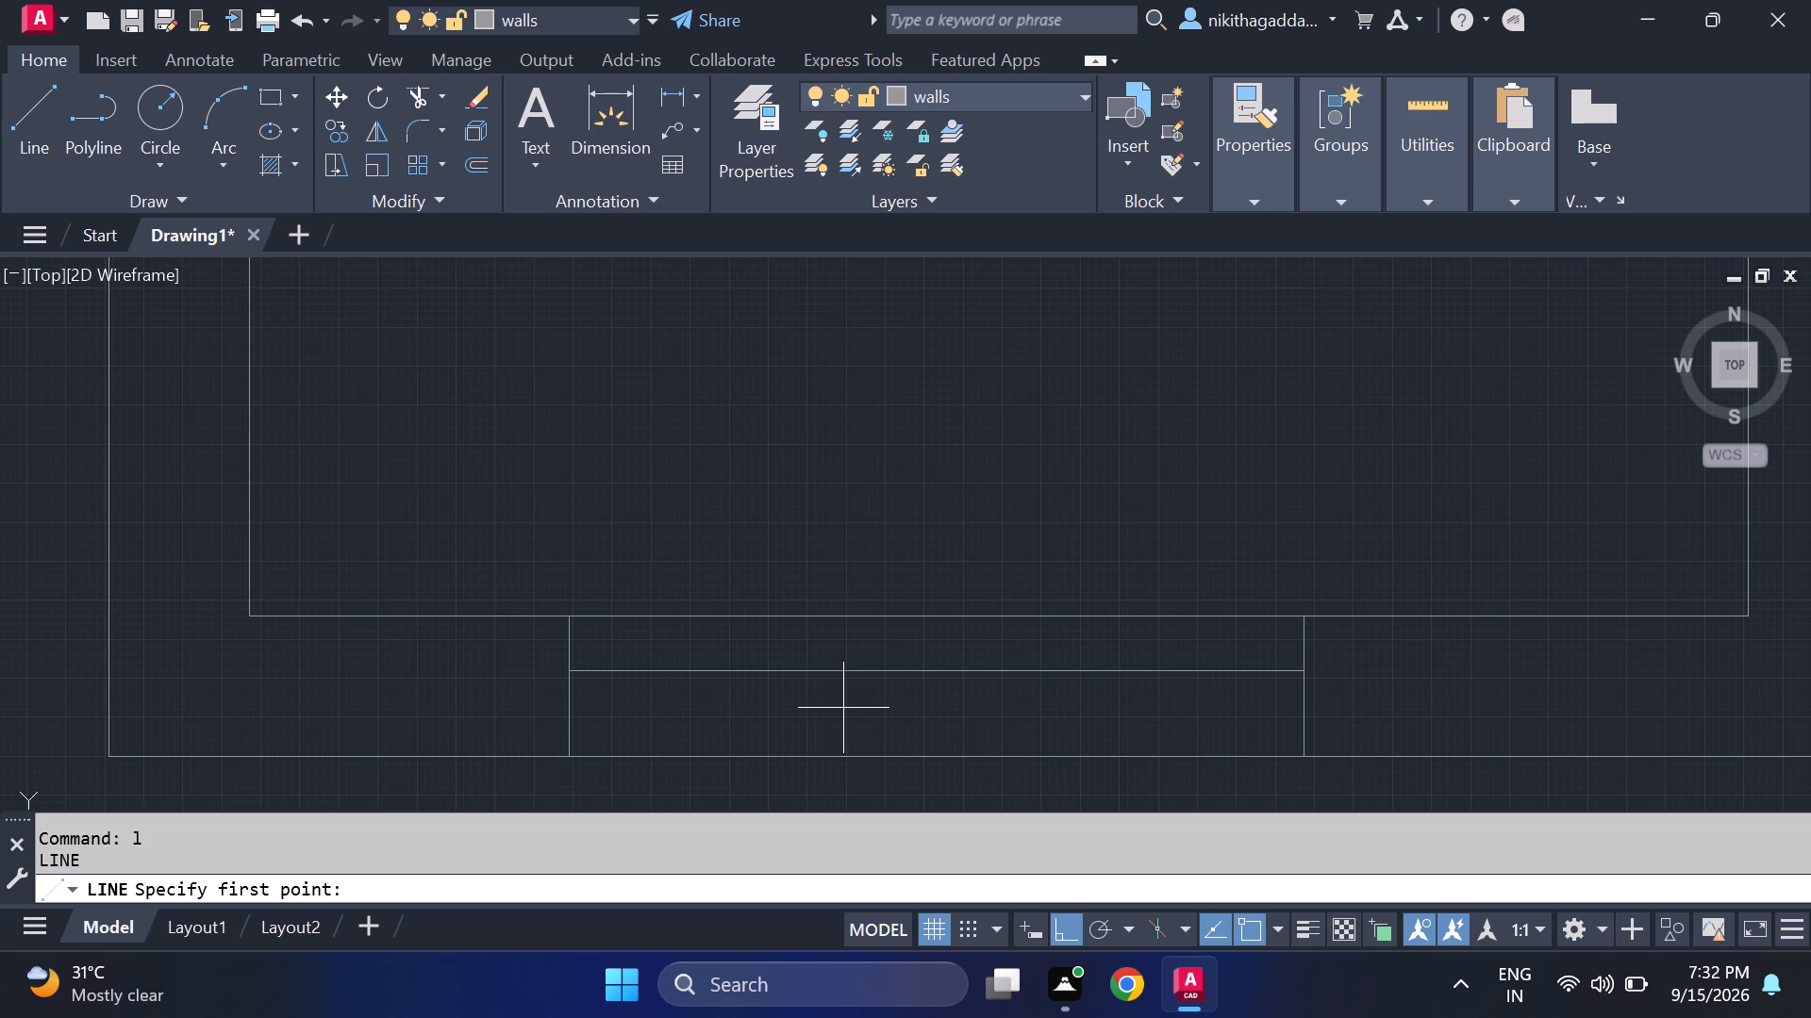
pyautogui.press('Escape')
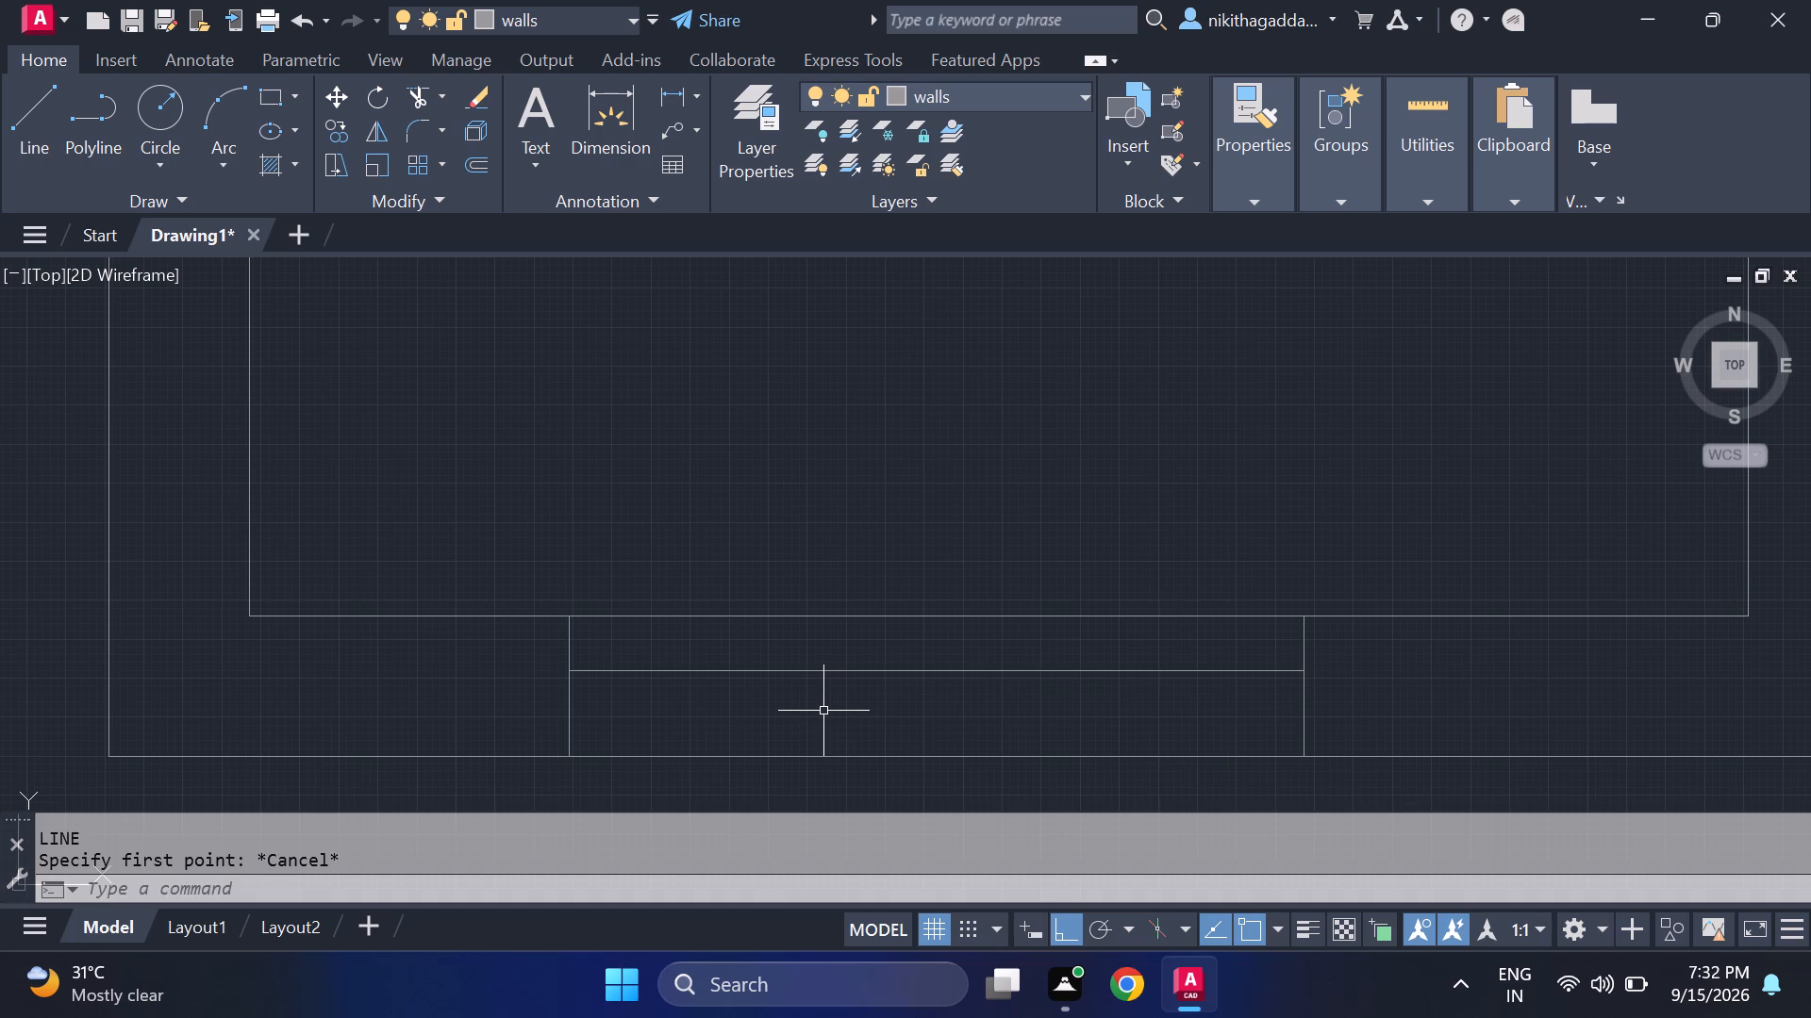
# Draw a second horizontal line between the jambs of the south-wall window, just below the existing inner line.
pyautogui.press('l')
pyautogui.press('Return')
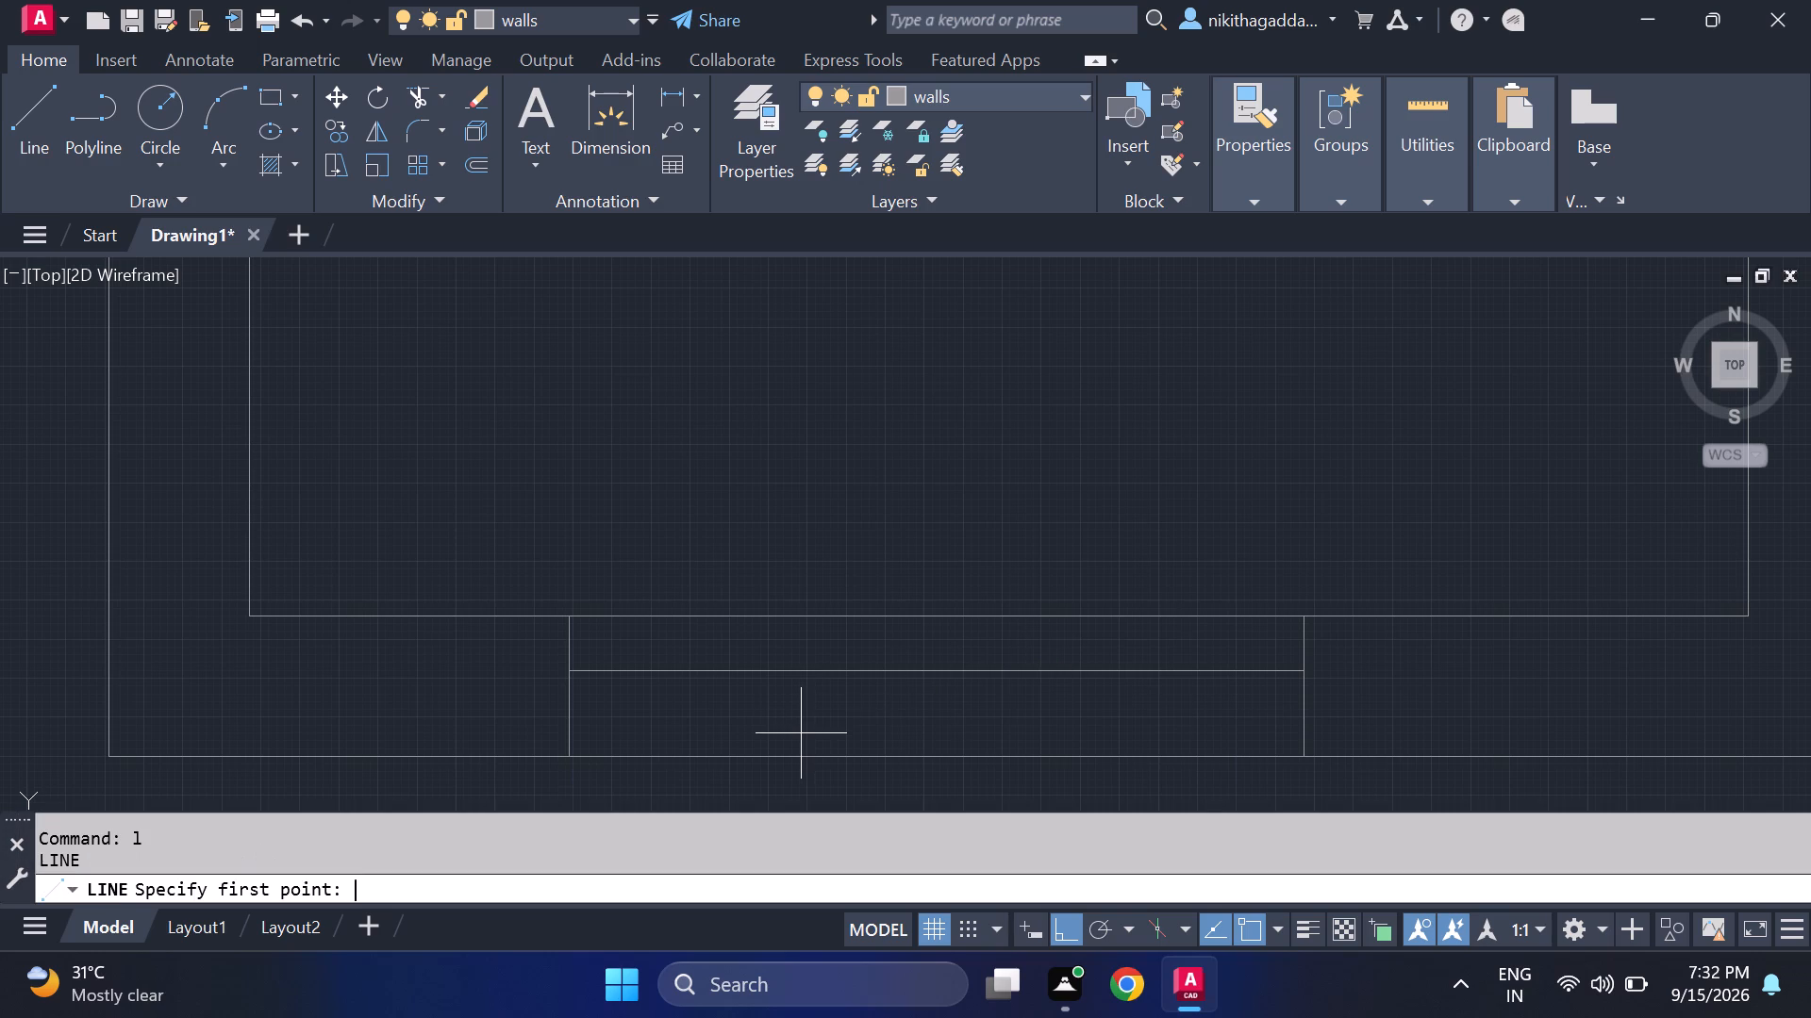
pyautogui.click(573, 704)
pyautogui.click(1312, 701)
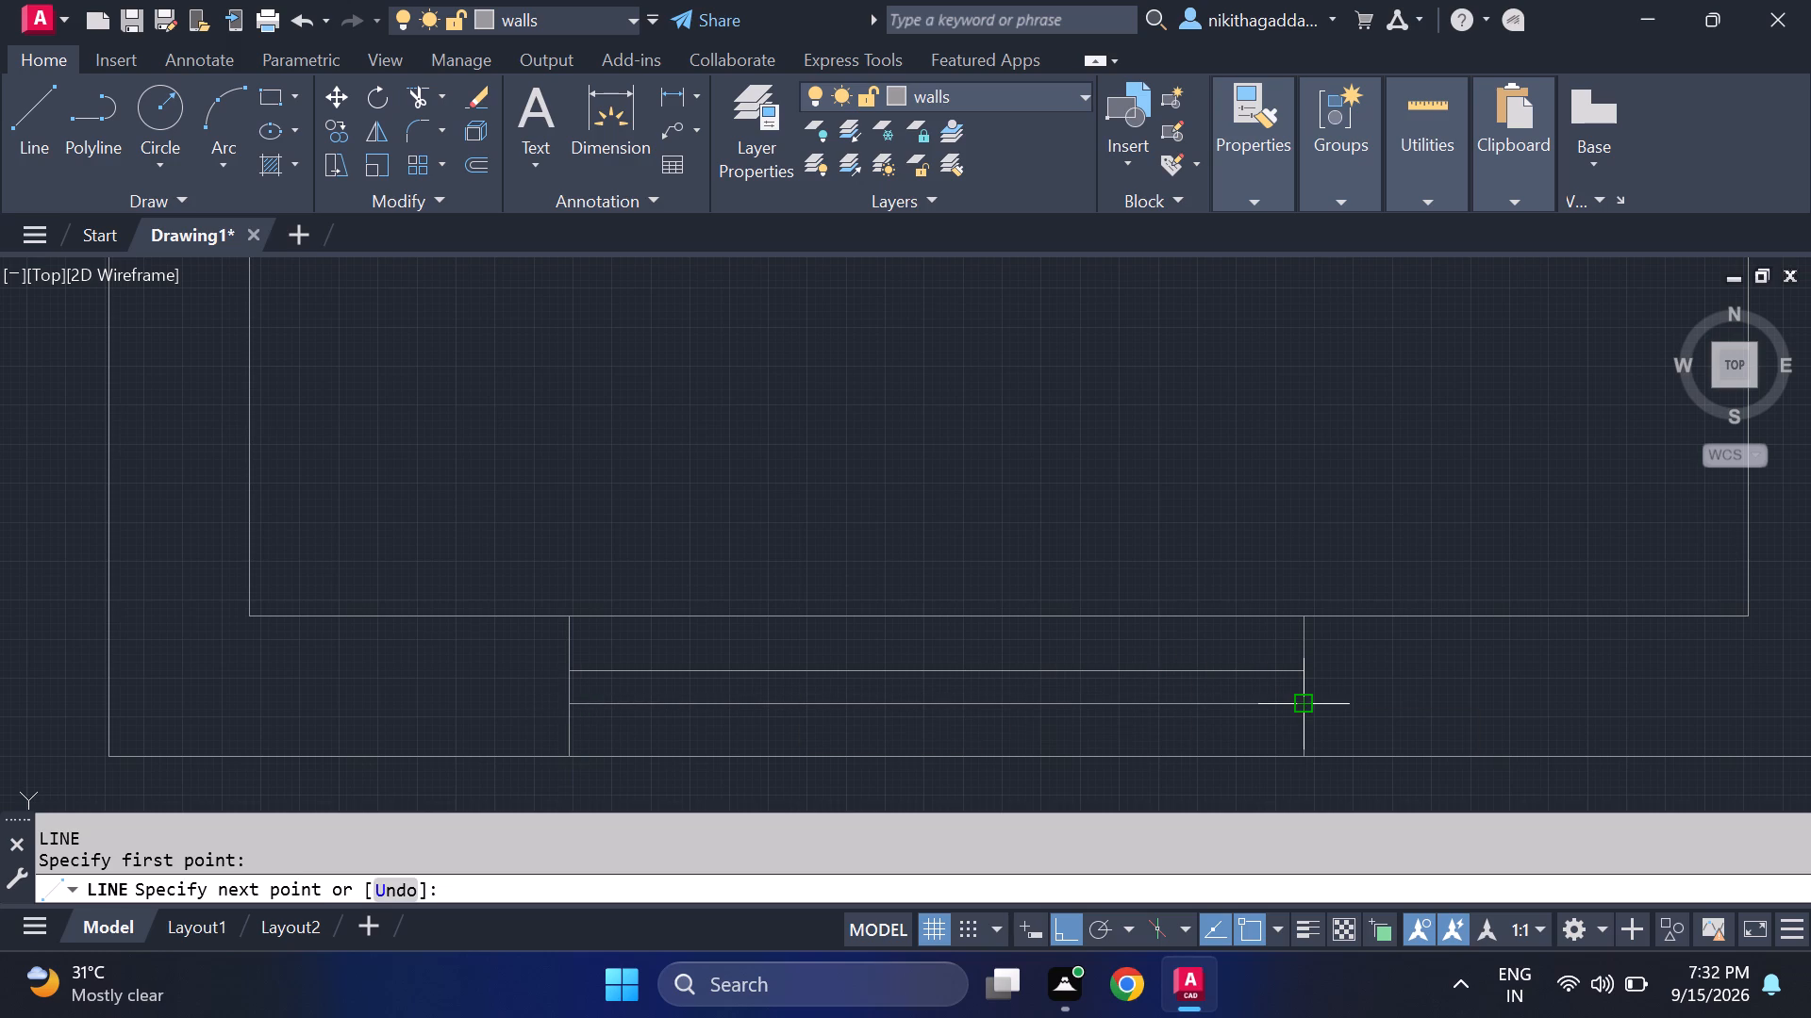
pyautogui.press('Escape')
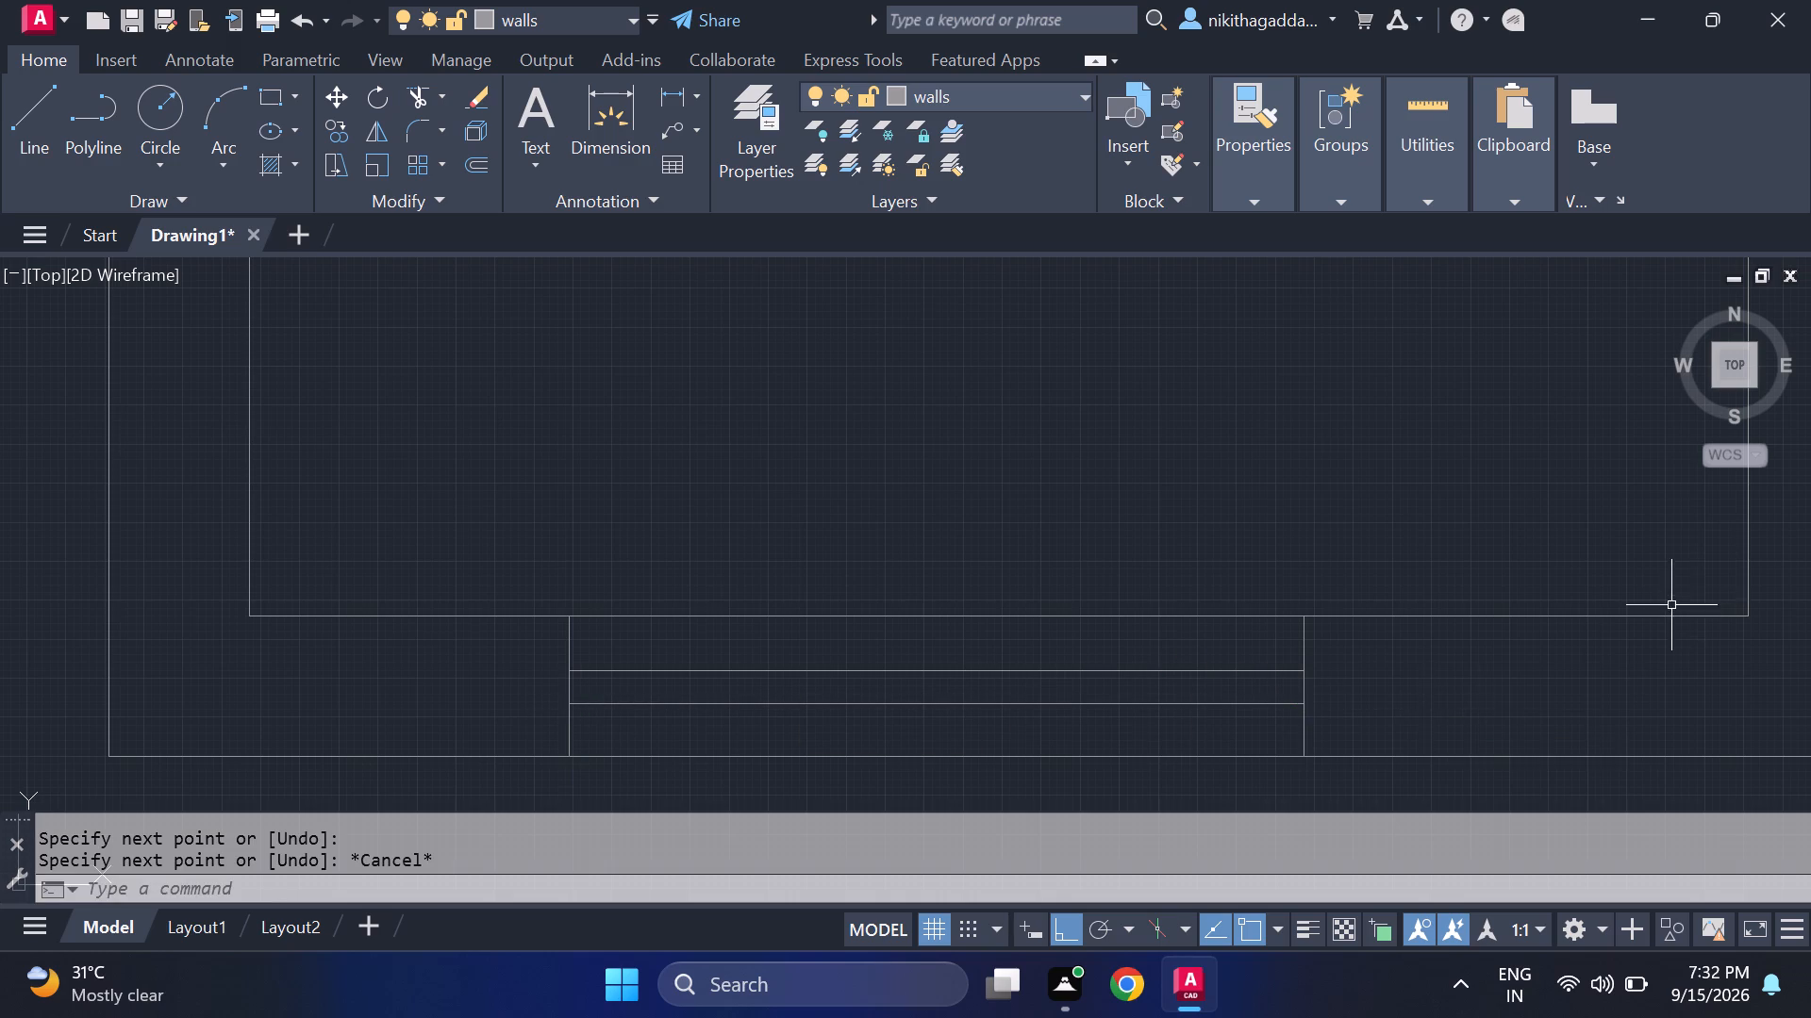
# Draw a rectangular window outline across the thickness of the west wall at the northwest room, using connected lines.
pyautogui.scroll(-4, 1669, 619)
pyautogui.moveTo(1655, 659); pyautogui.dragTo(537, 739, button='middle')
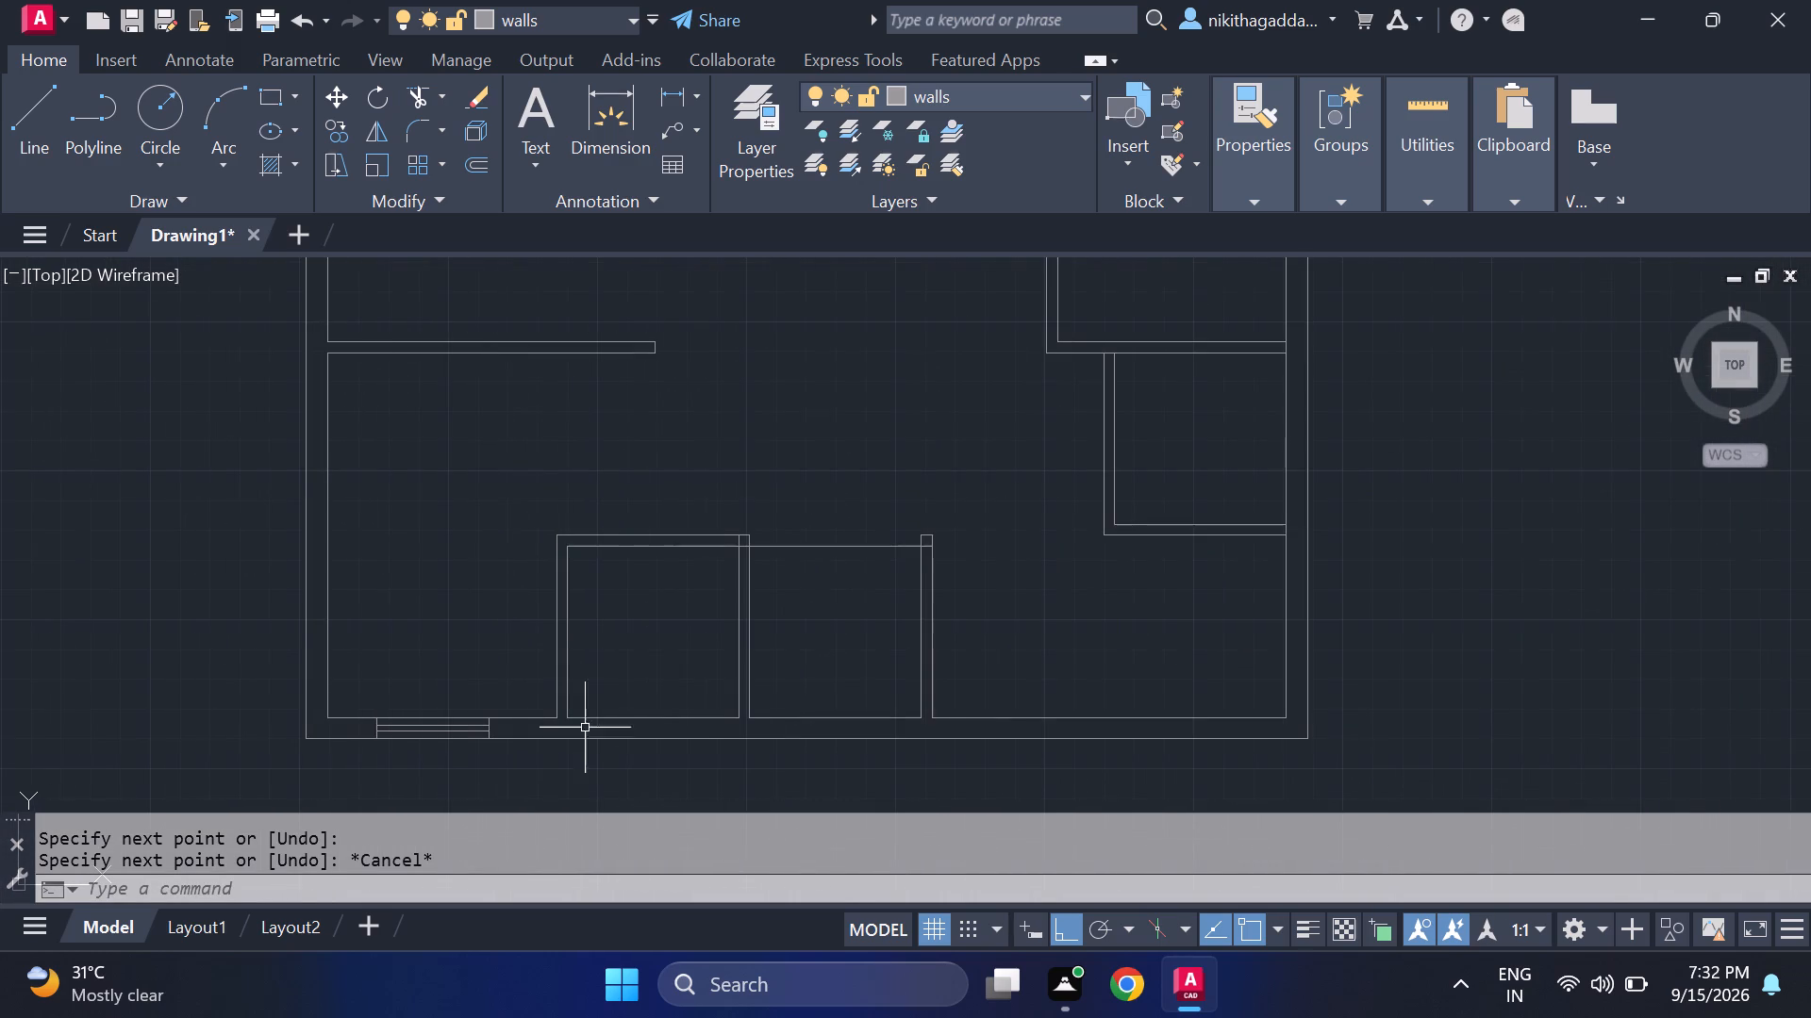
pyautogui.press('l')
pyautogui.press('Return')
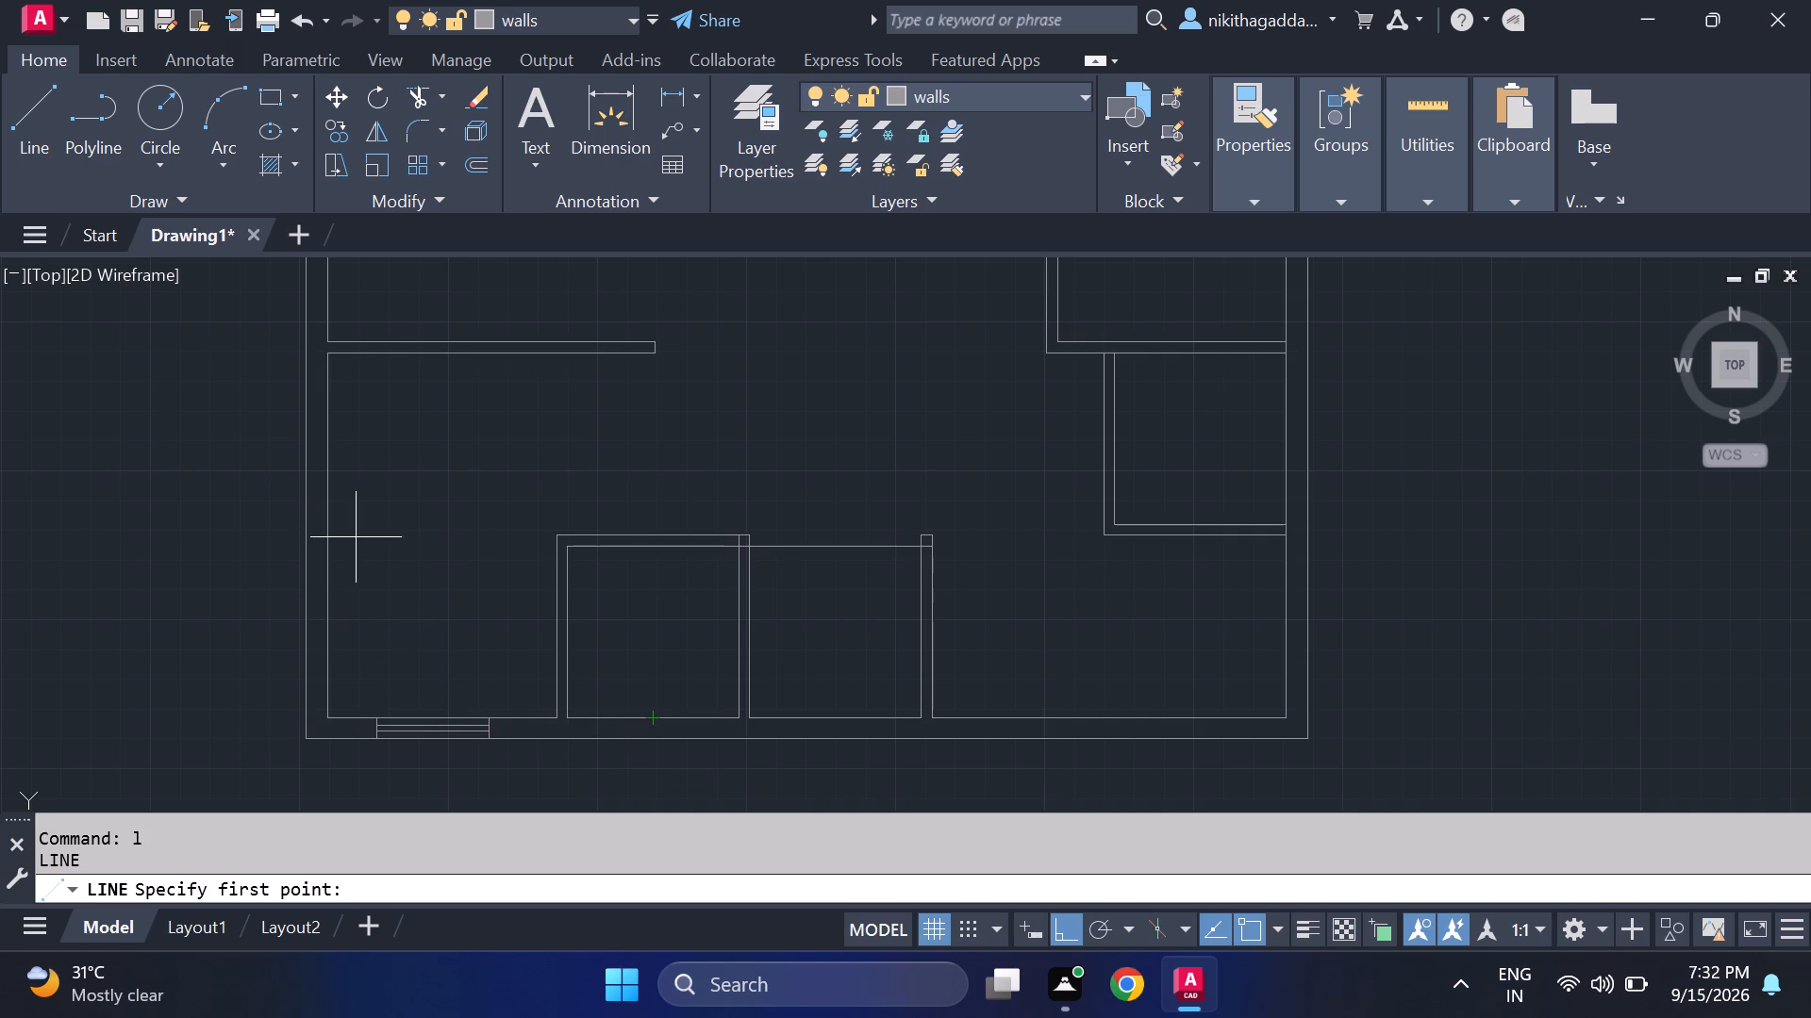
pyautogui.scroll(-2, 365, 526)
pyautogui.moveTo(382, 514); pyautogui.dragTo(511, 683, button='middle')
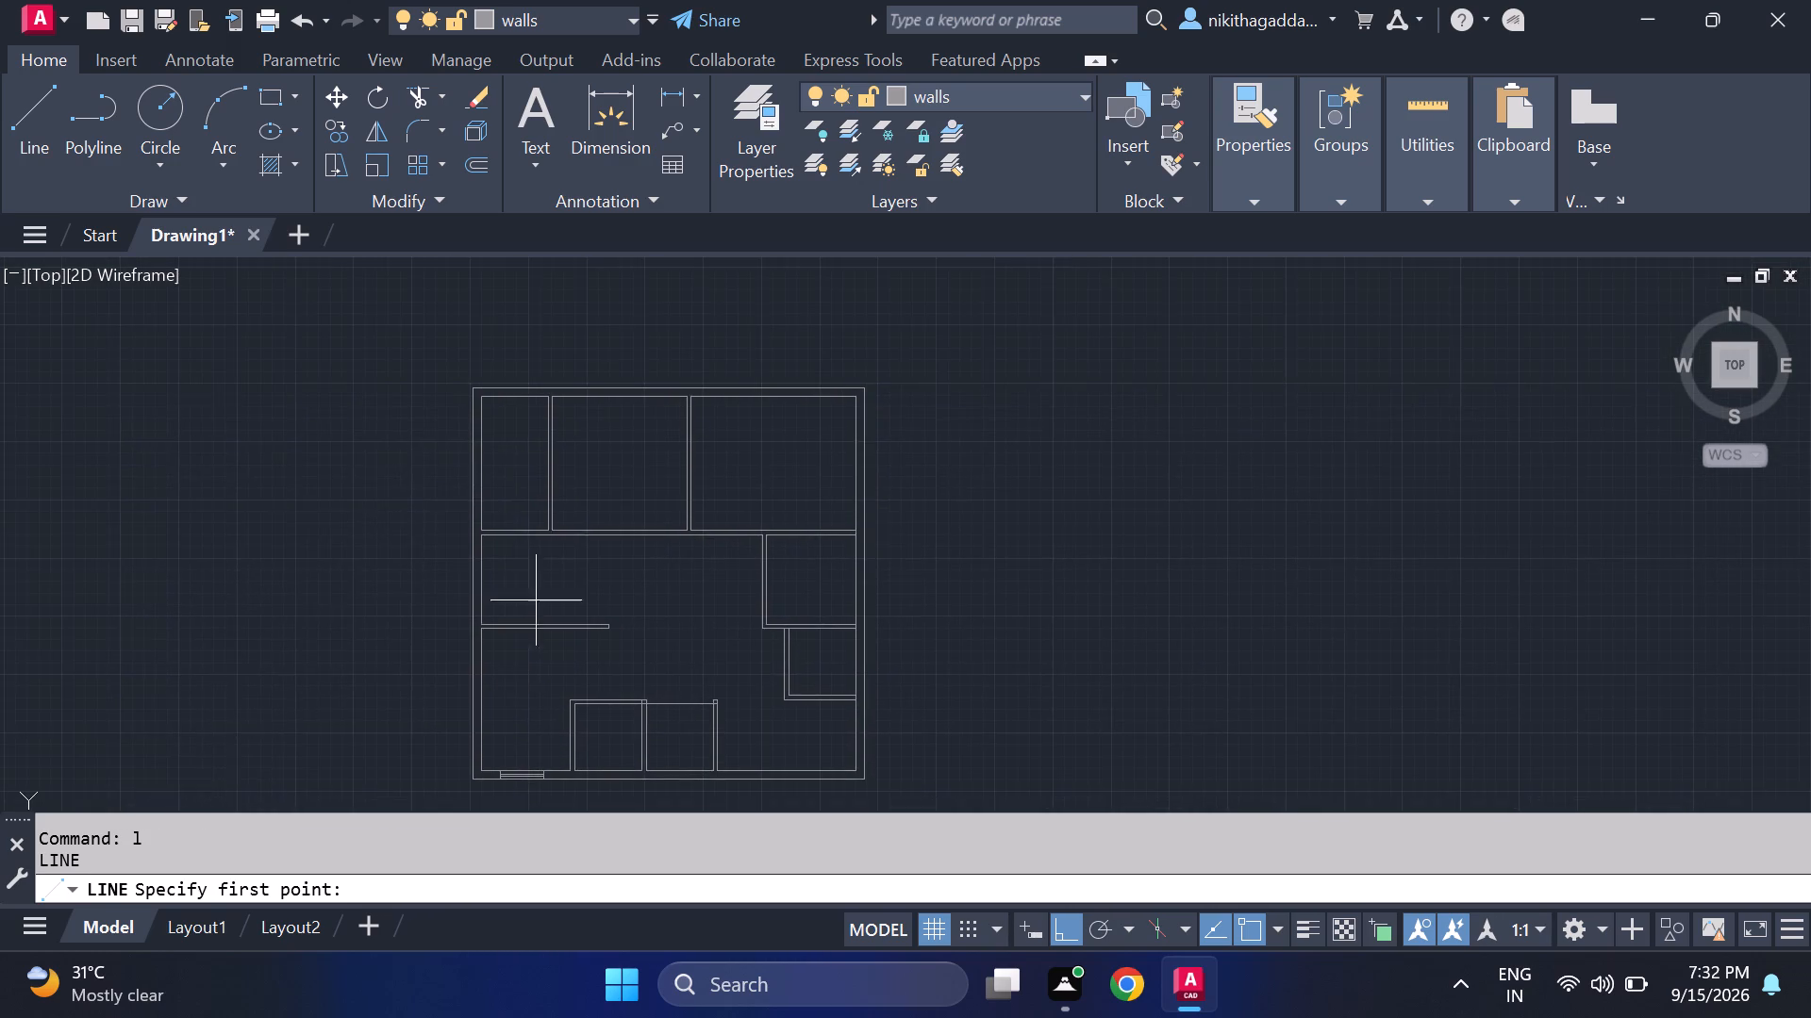
pyautogui.scroll(2, 500, 459)
pyautogui.scroll(1, 409, 450)
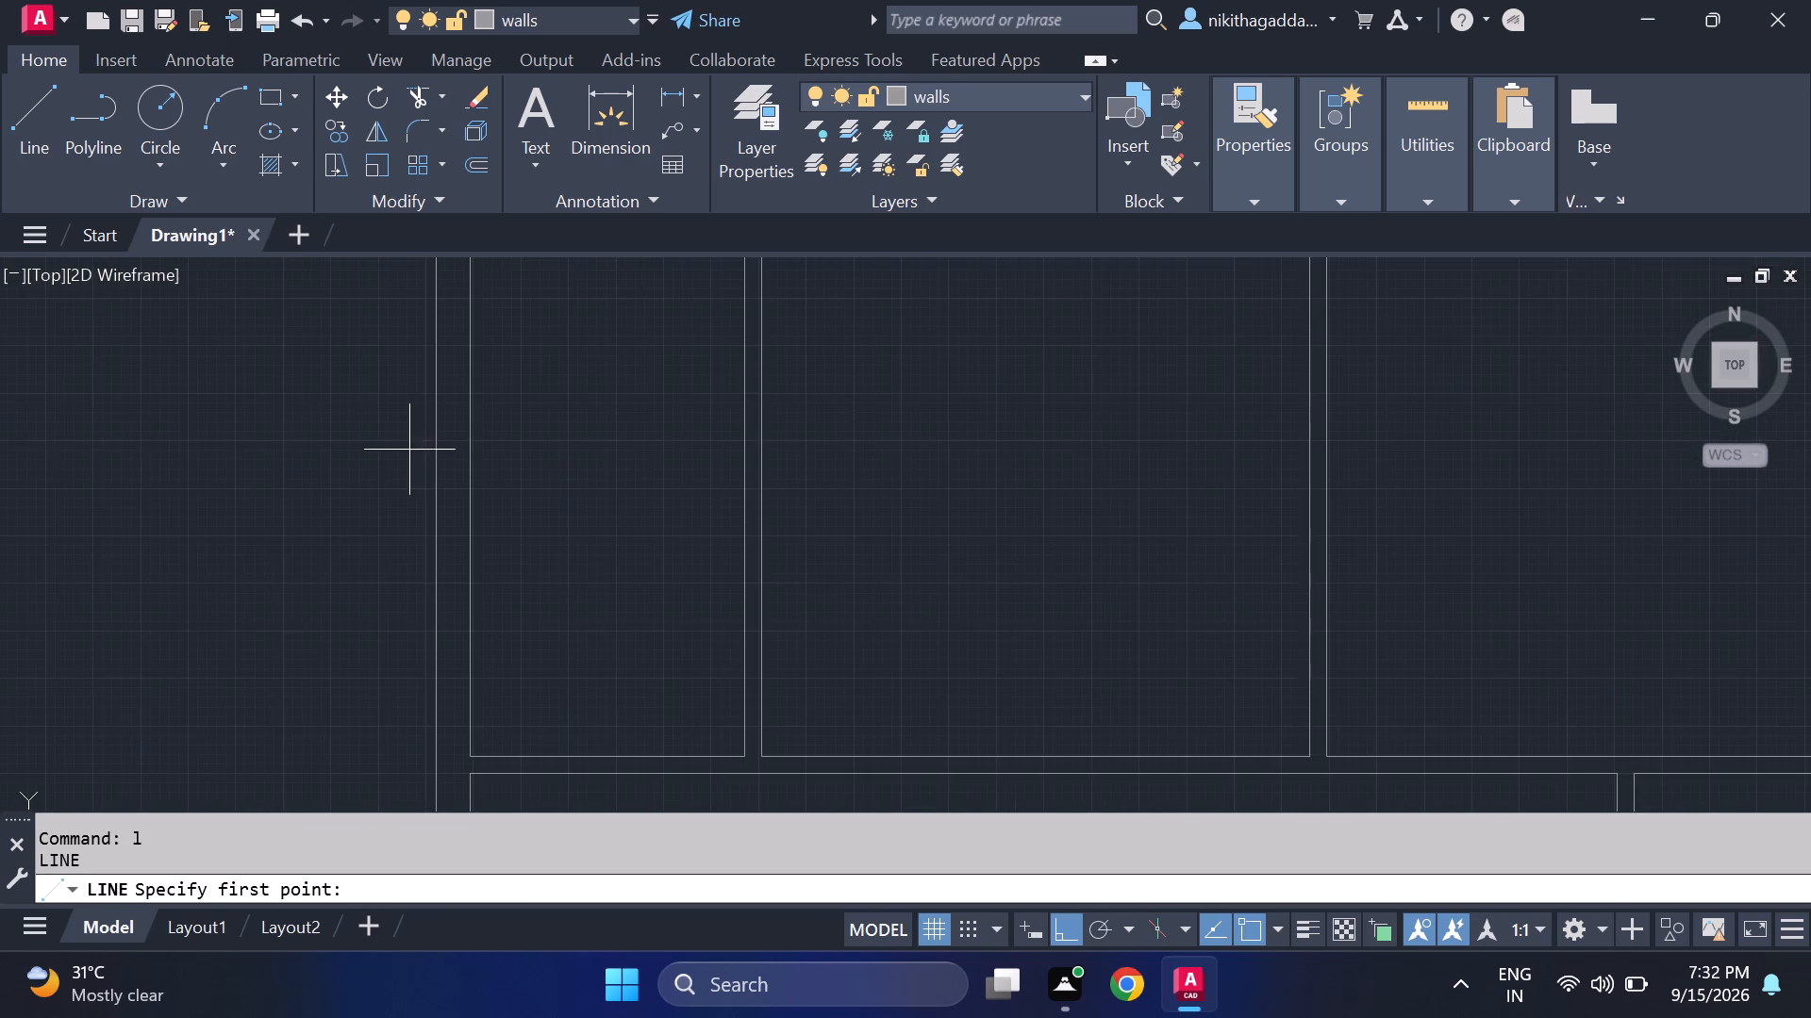
pyautogui.click(436, 405)
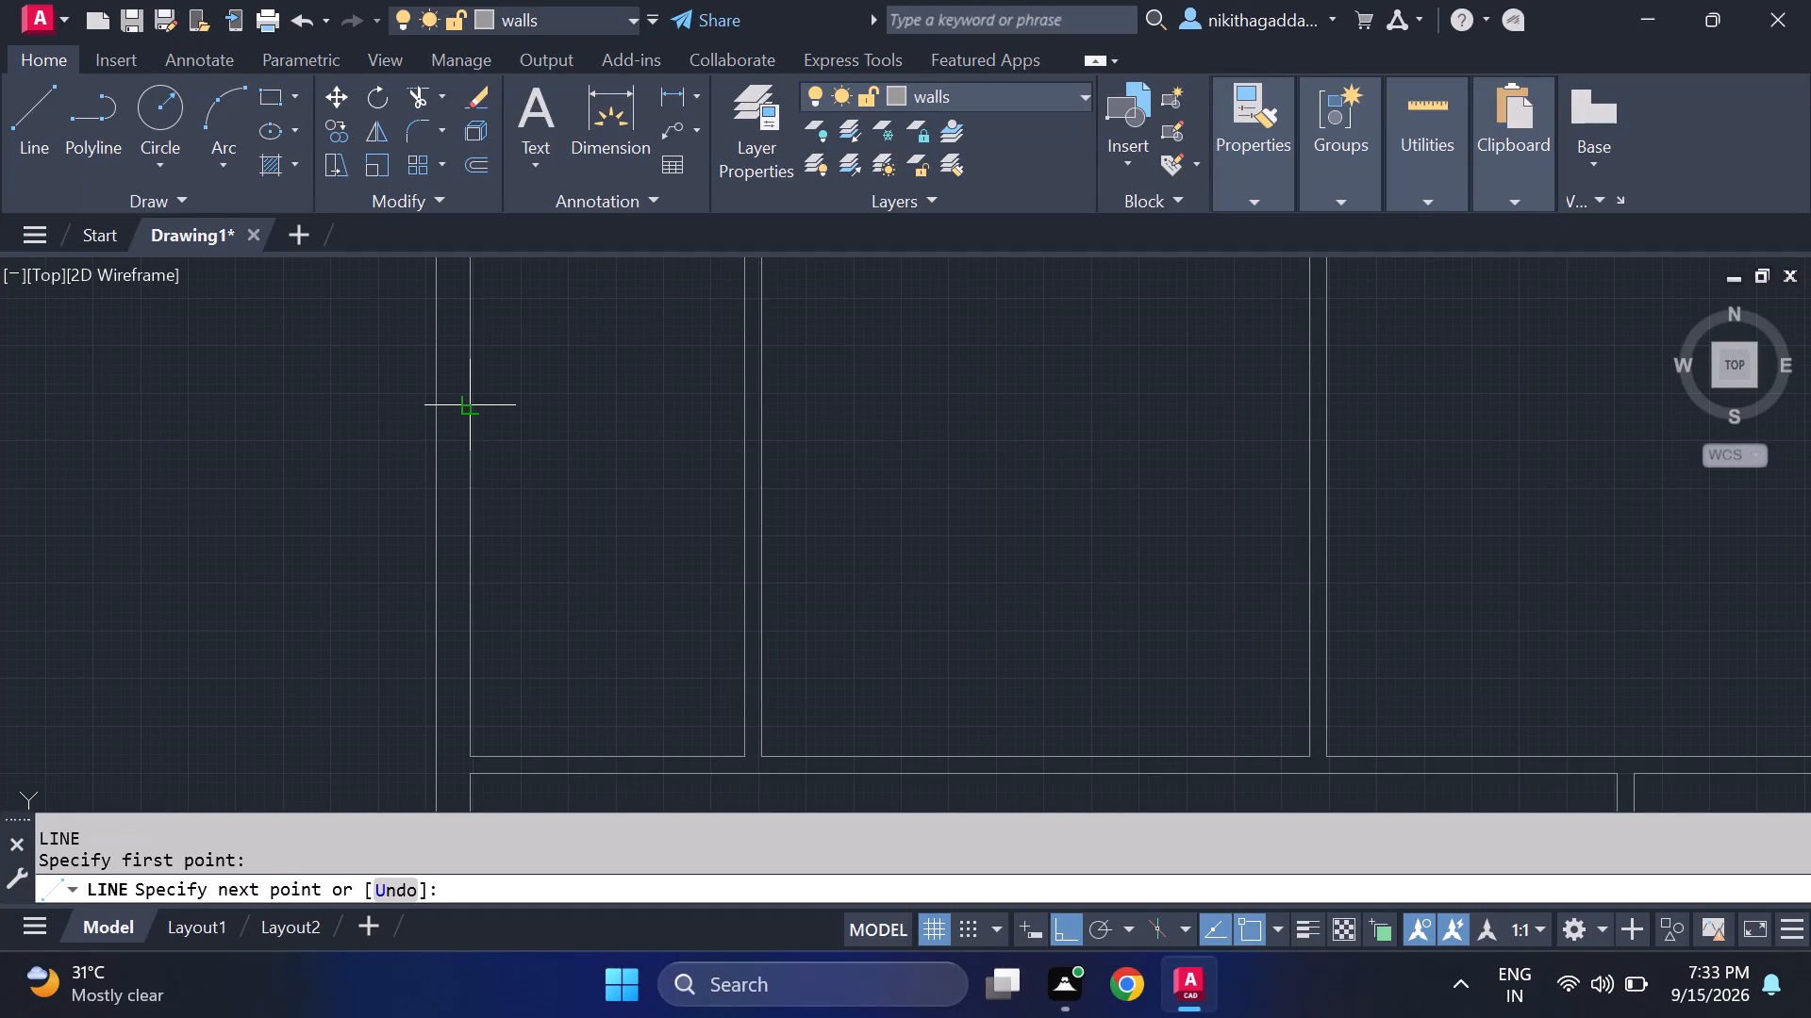
pyautogui.click(474, 410)
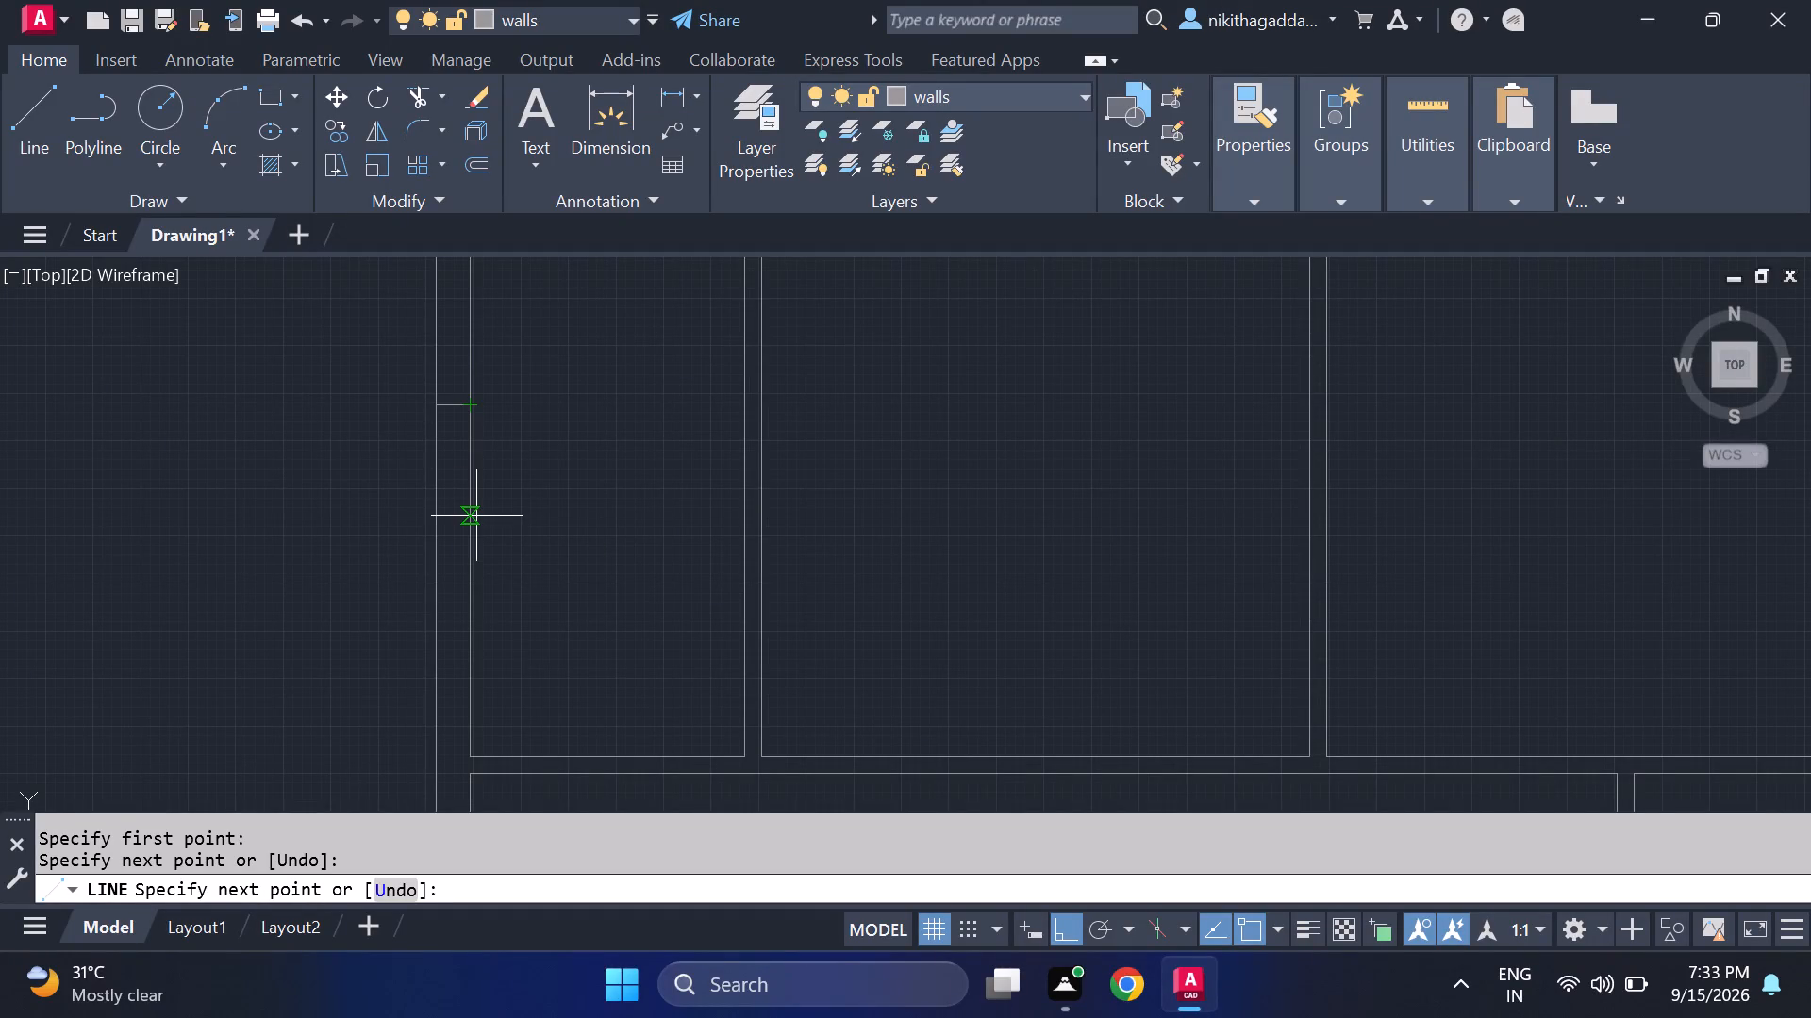
pyautogui.click(474, 504)
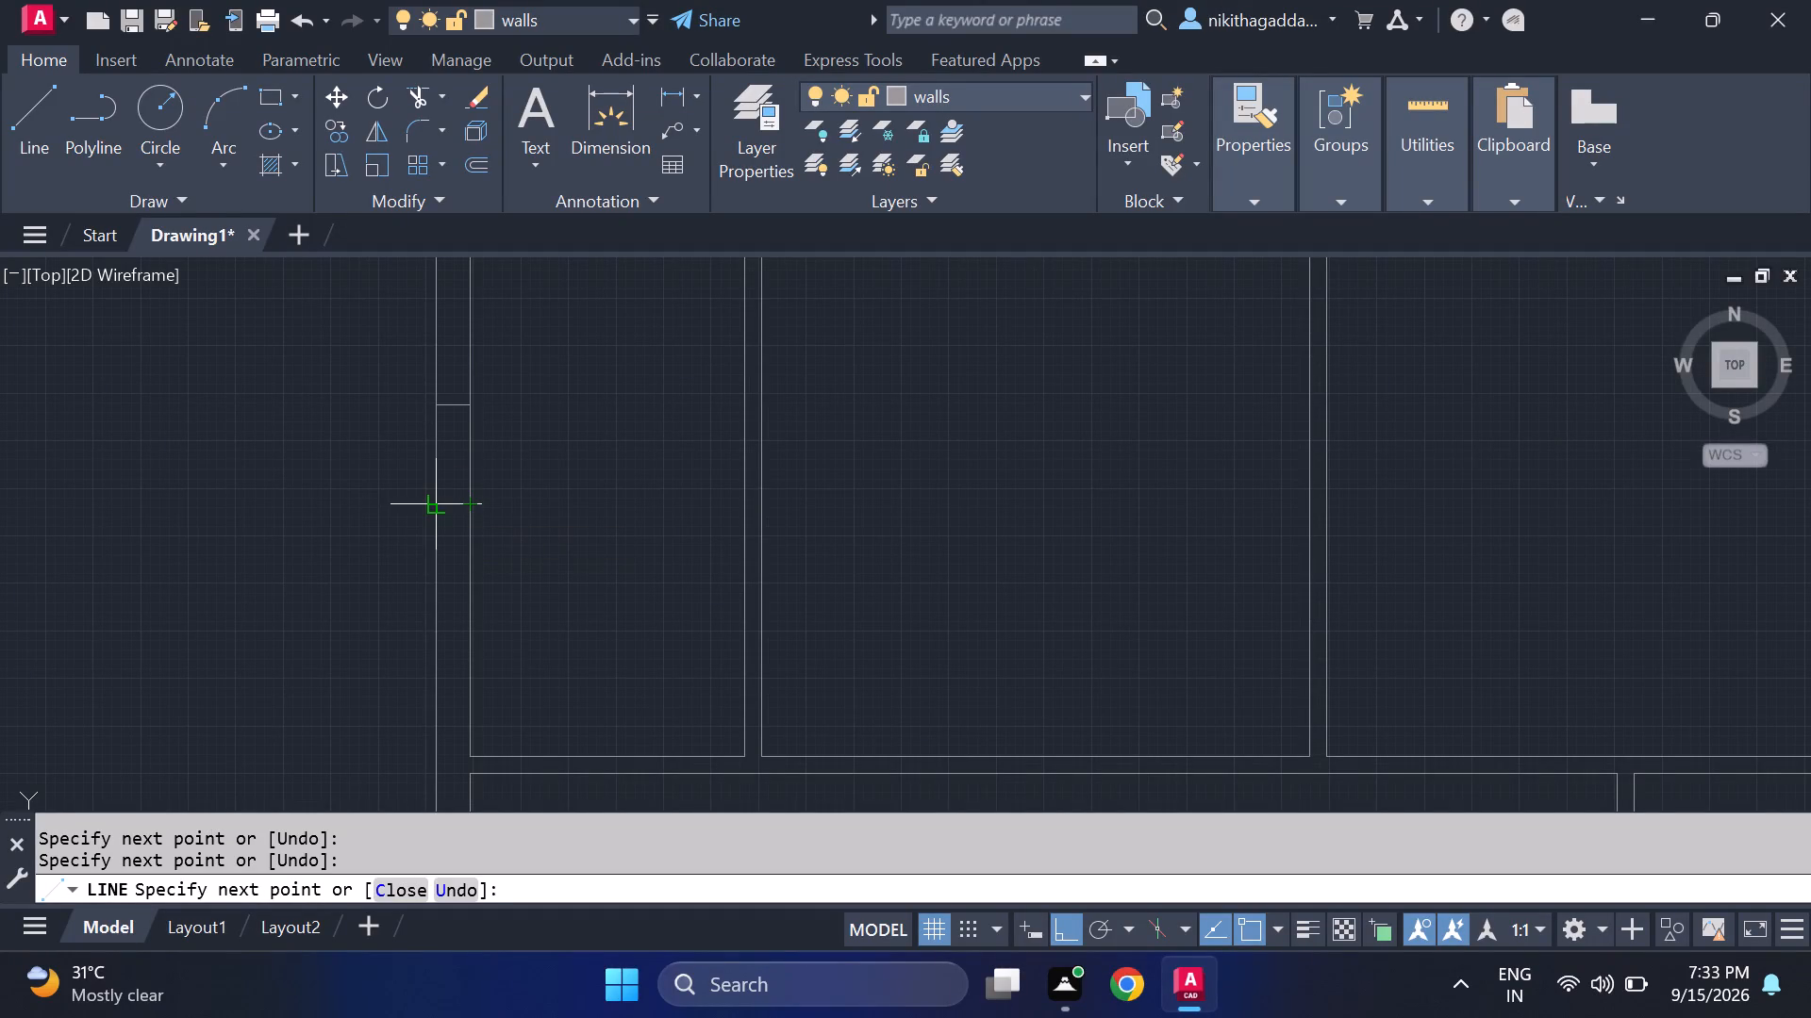
pyautogui.click(438, 495)
pyautogui.click(439, 416)
# Draw two parallel vertical lines between the jambs inside the west-wall window outline.
pyautogui.scroll(2, 444, 413)
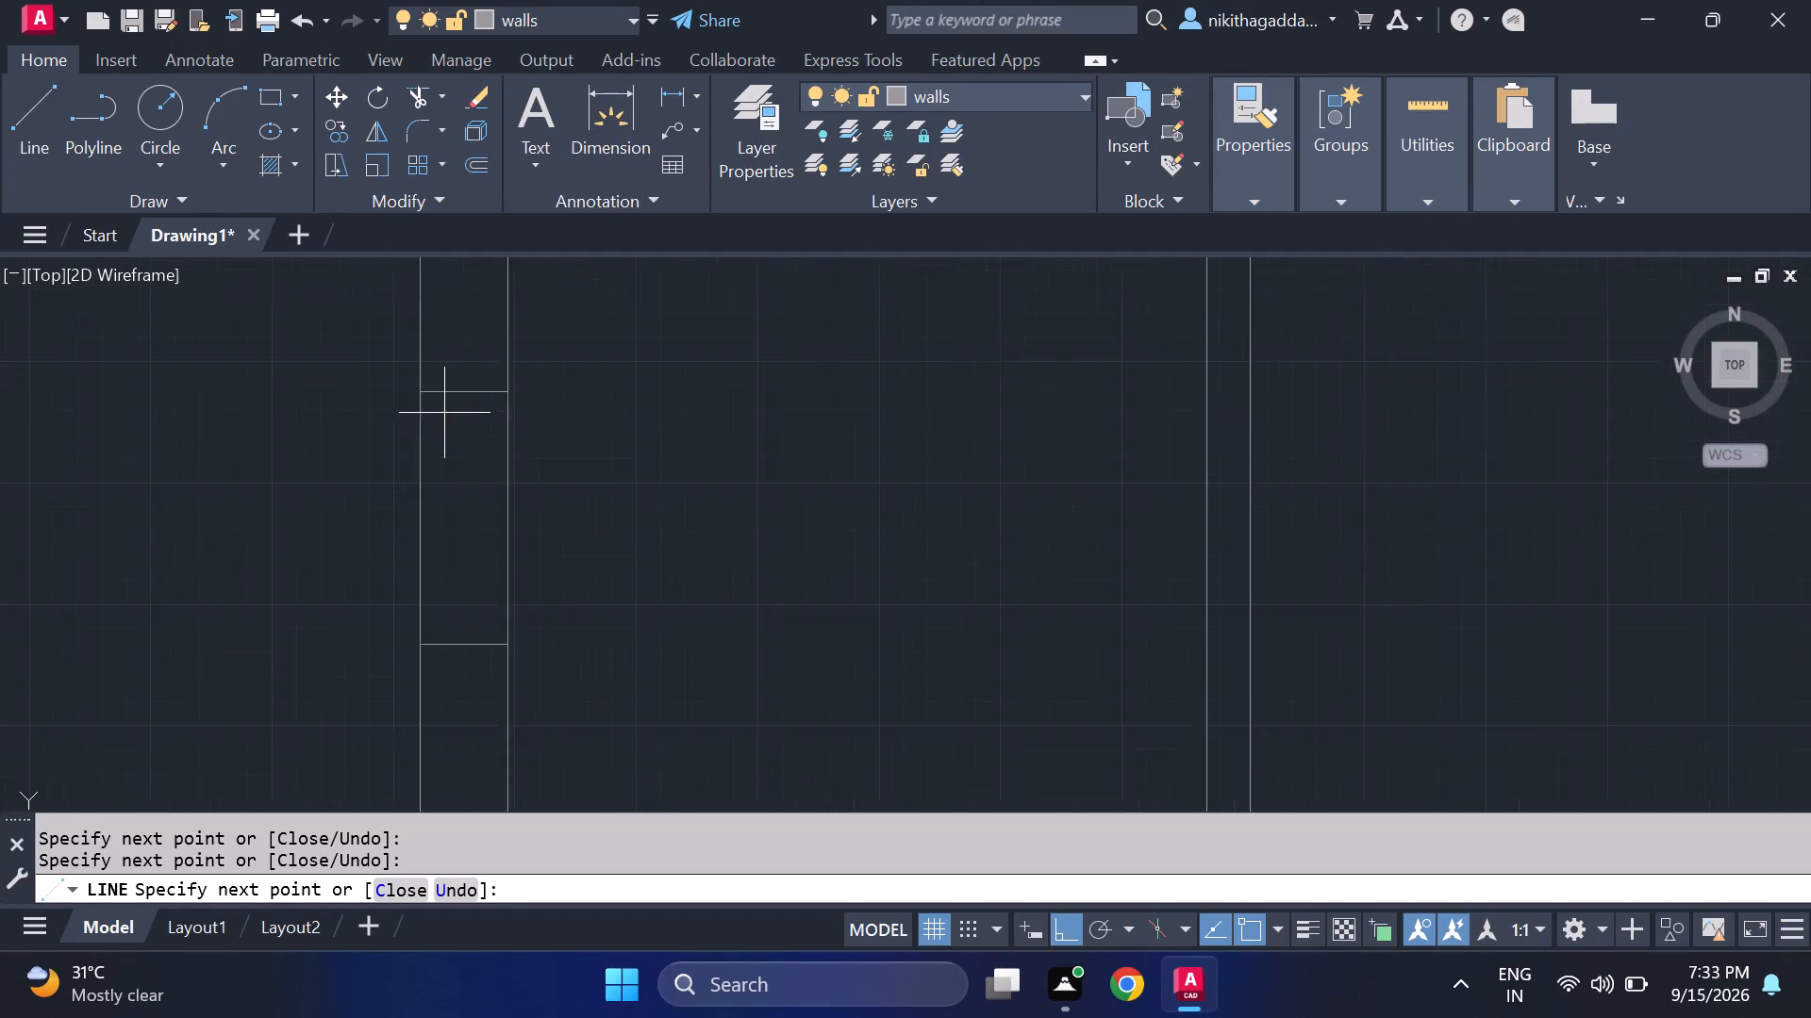
pyautogui.scroll(1, 444, 413)
pyautogui.click(456, 386)
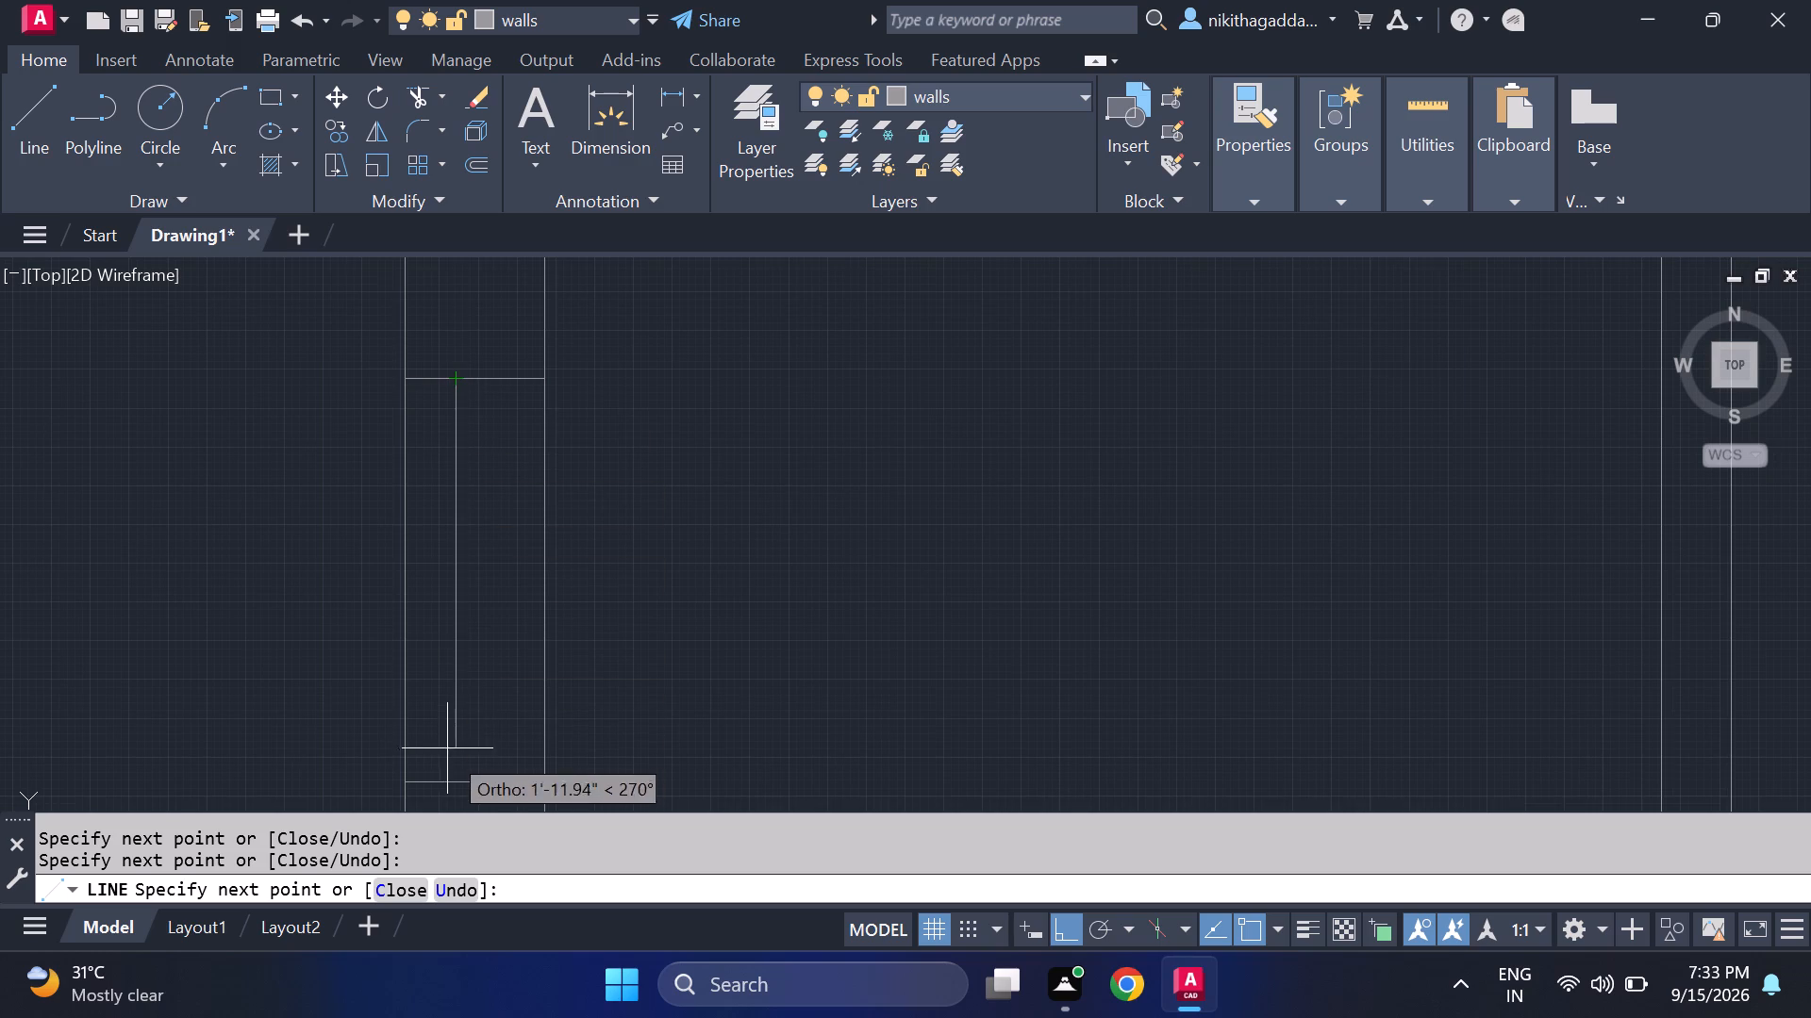
pyautogui.click(456, 777)
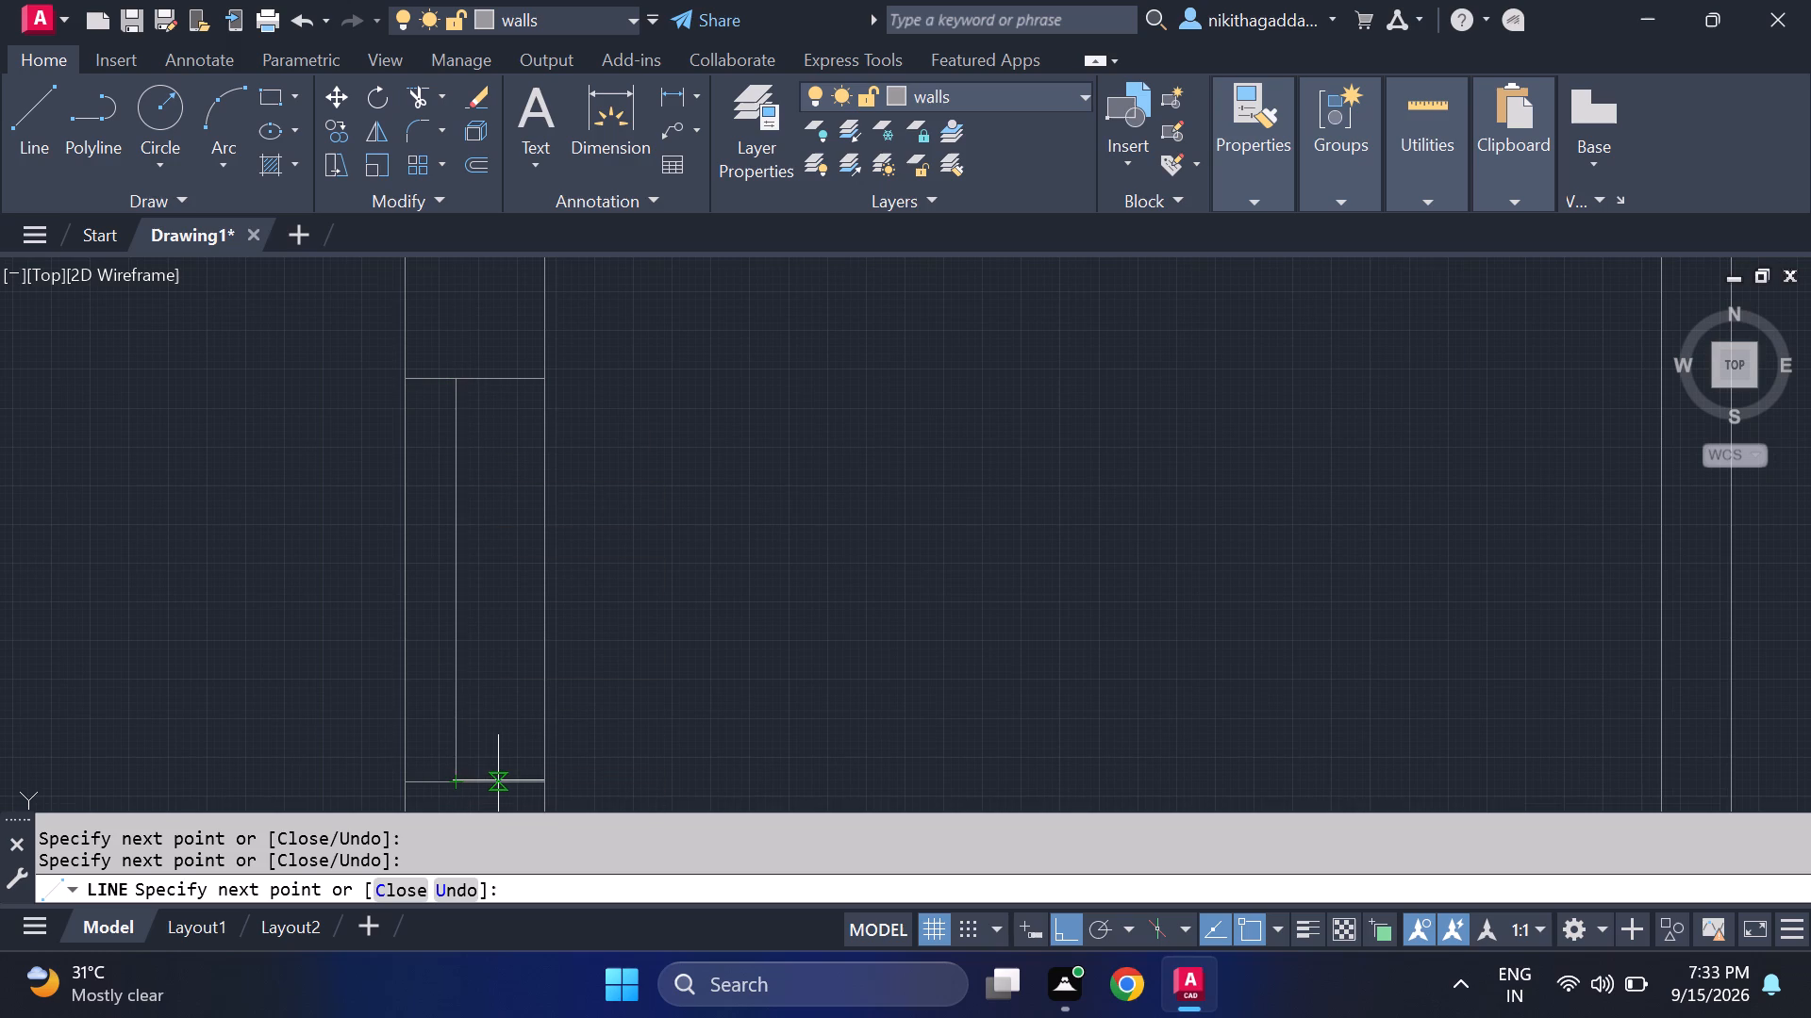
pyautogui.moveTo(497, 780); pyautogui.dragTo(496, 771)
pyautogui.click(496, 389)
pyautogui.press('Escape')
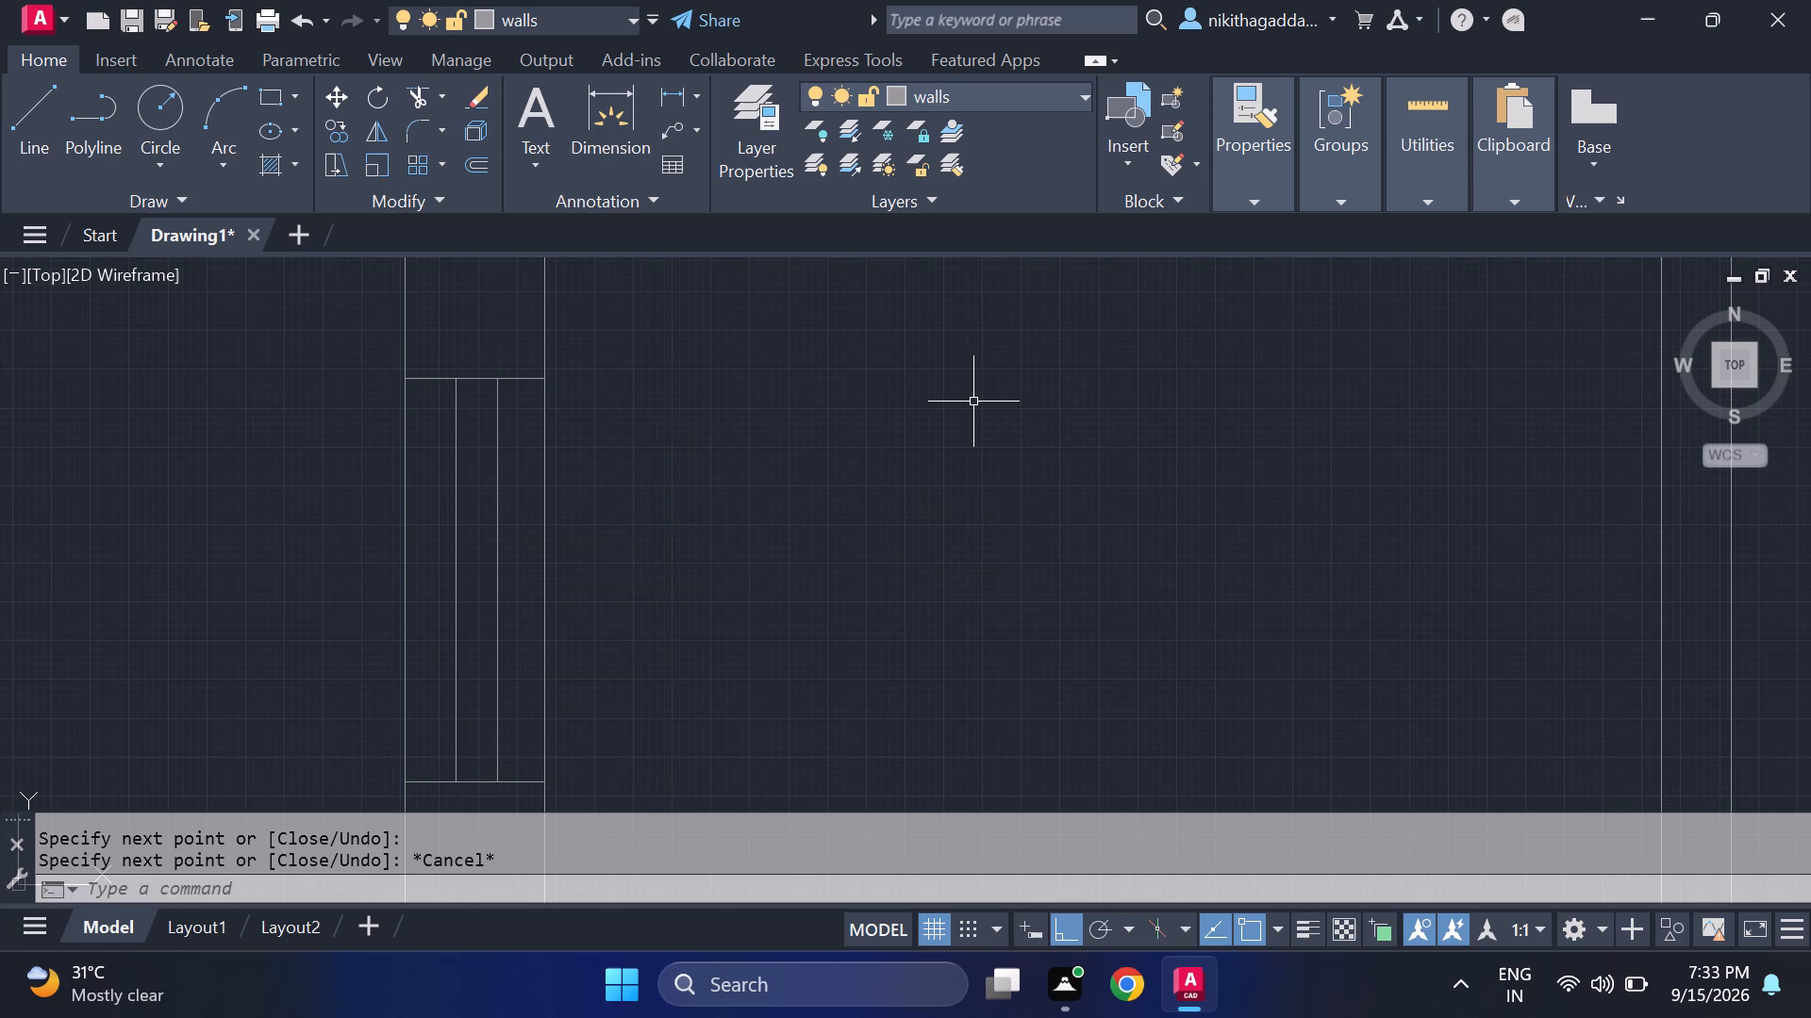
# Copy all seven lines of the west-wall window, with ortho off, onto the east wall at the upper of the two small east rooms.
pyautogui.scroll(-4, 971, 446)
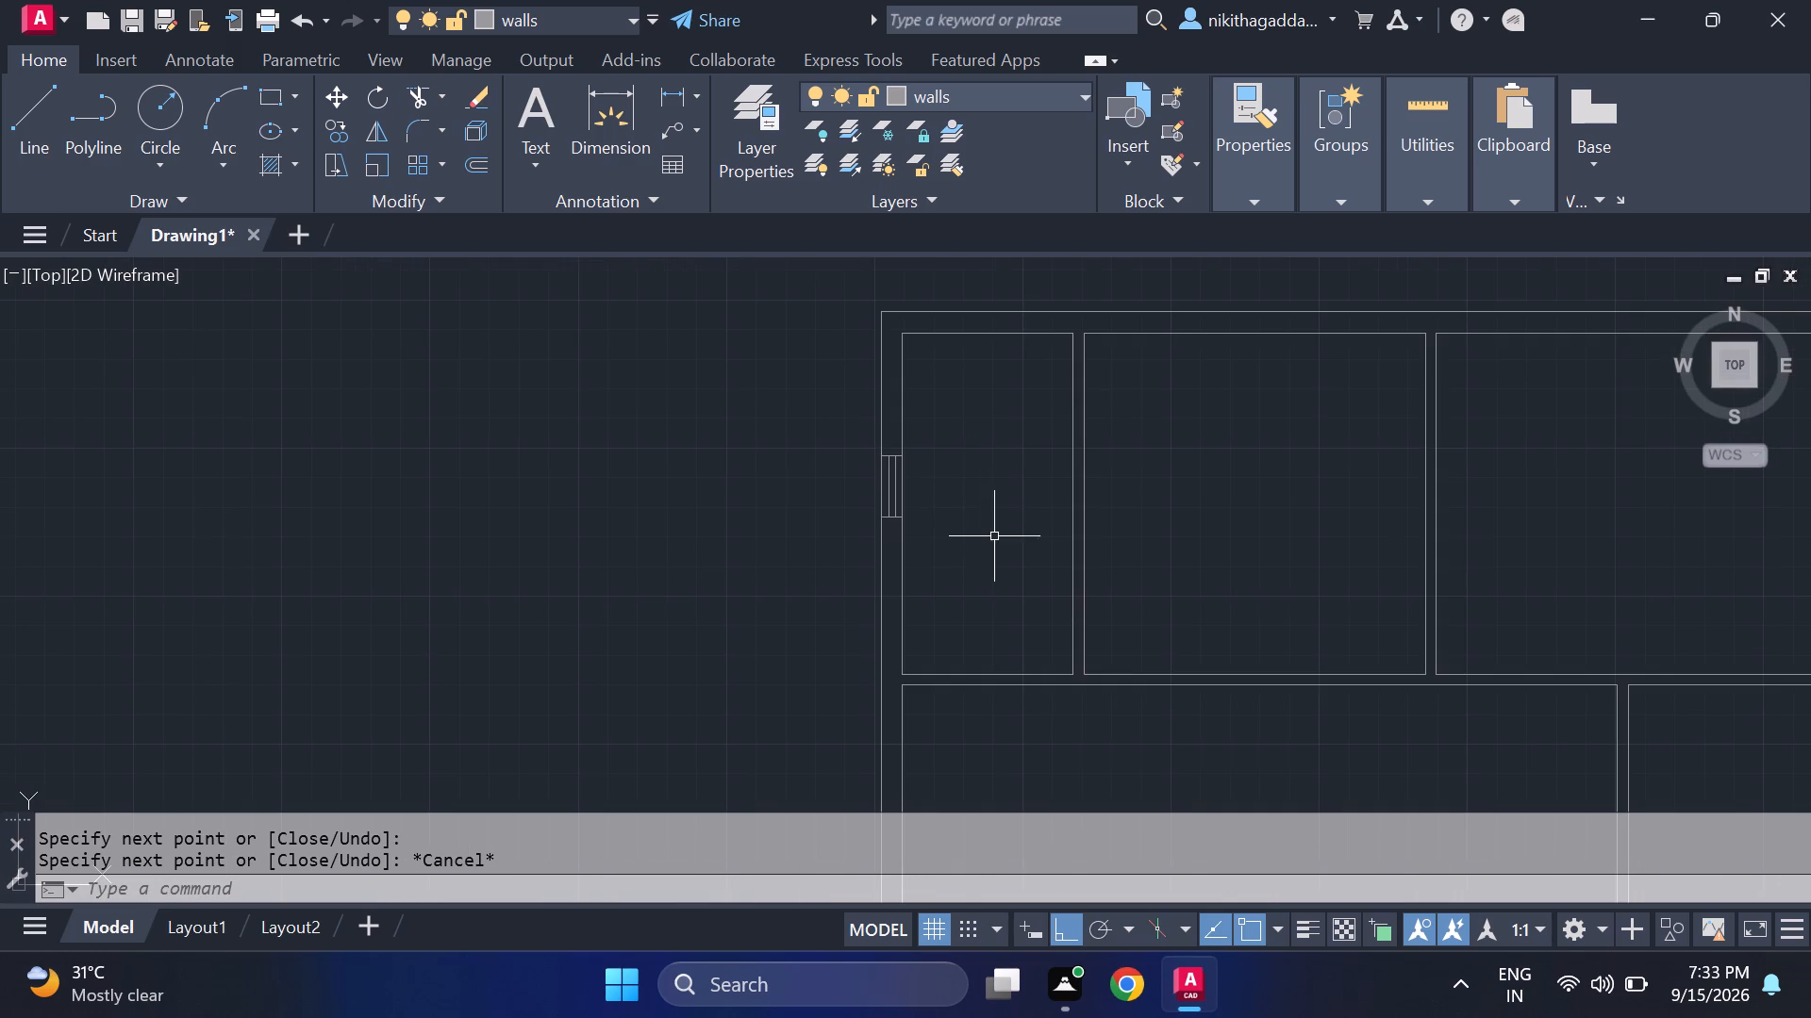
pyautogui.moveTo(995, 536); pyautogui.dragTo(967, 405, button='middle')
pyautogui.scroll(-1, 974, 452)
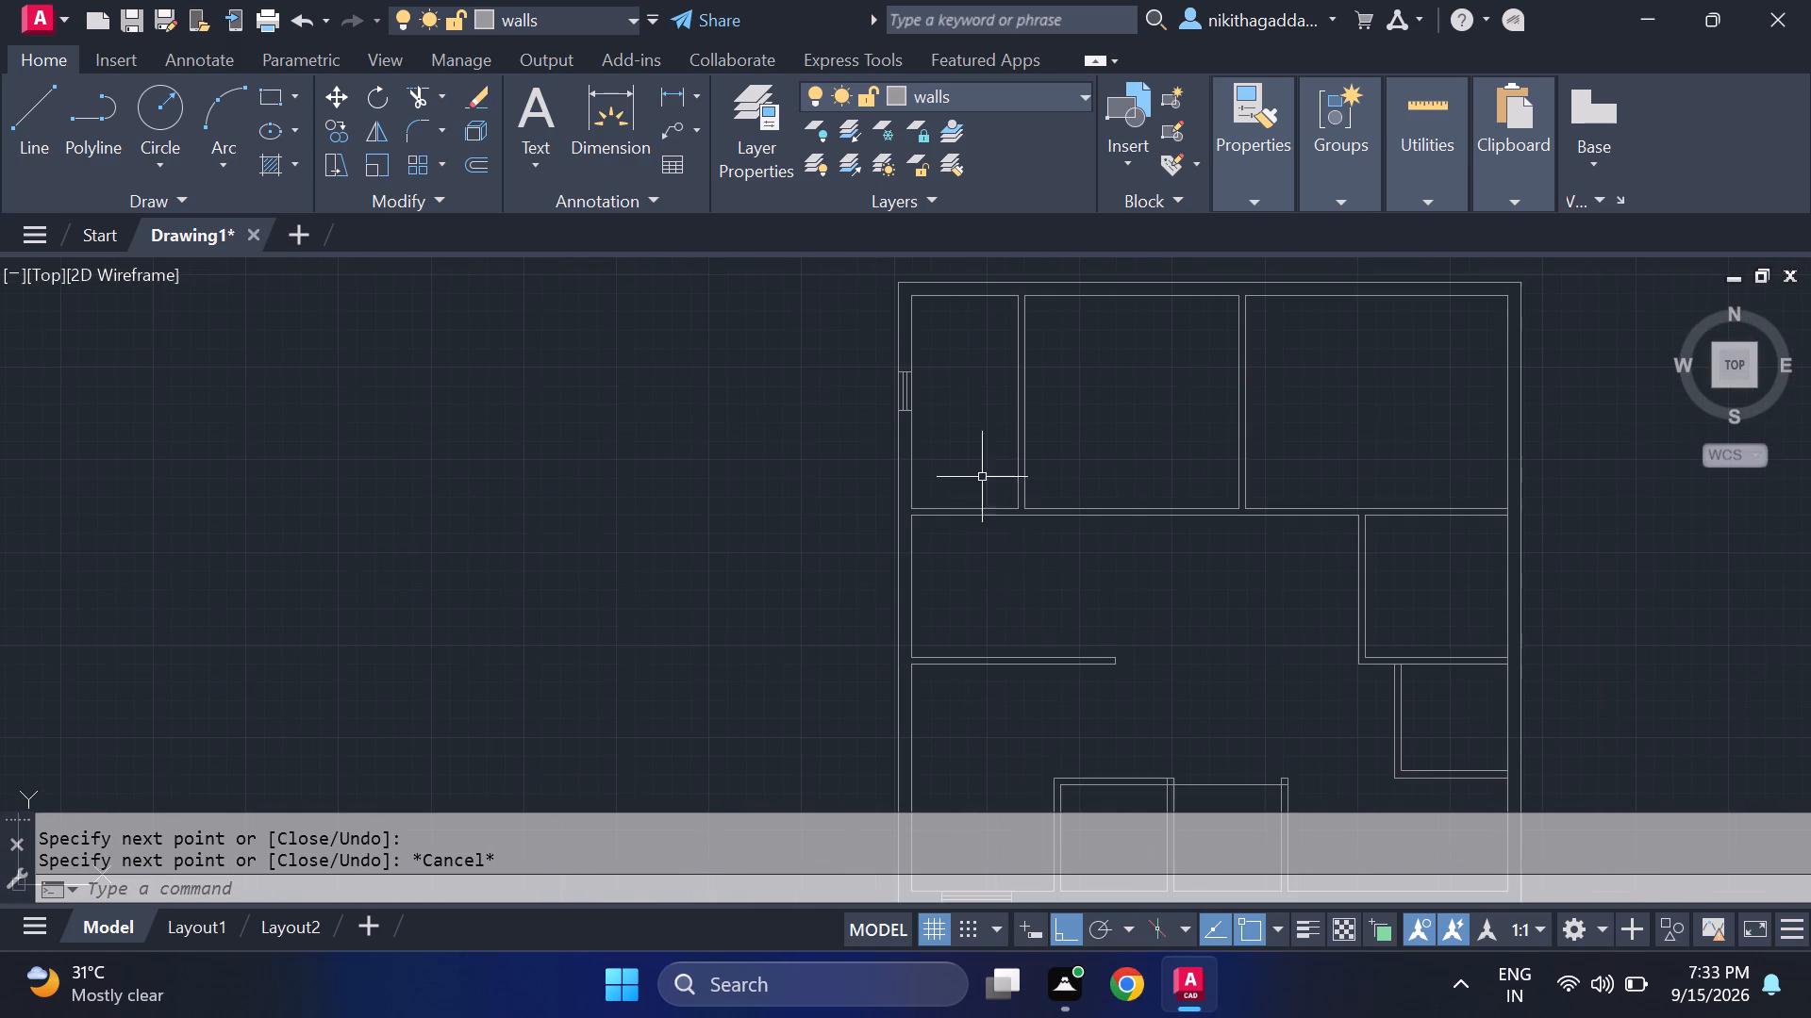
pyautogui.scroll(4, 910, 362)
pyautogui.click(889, 407)
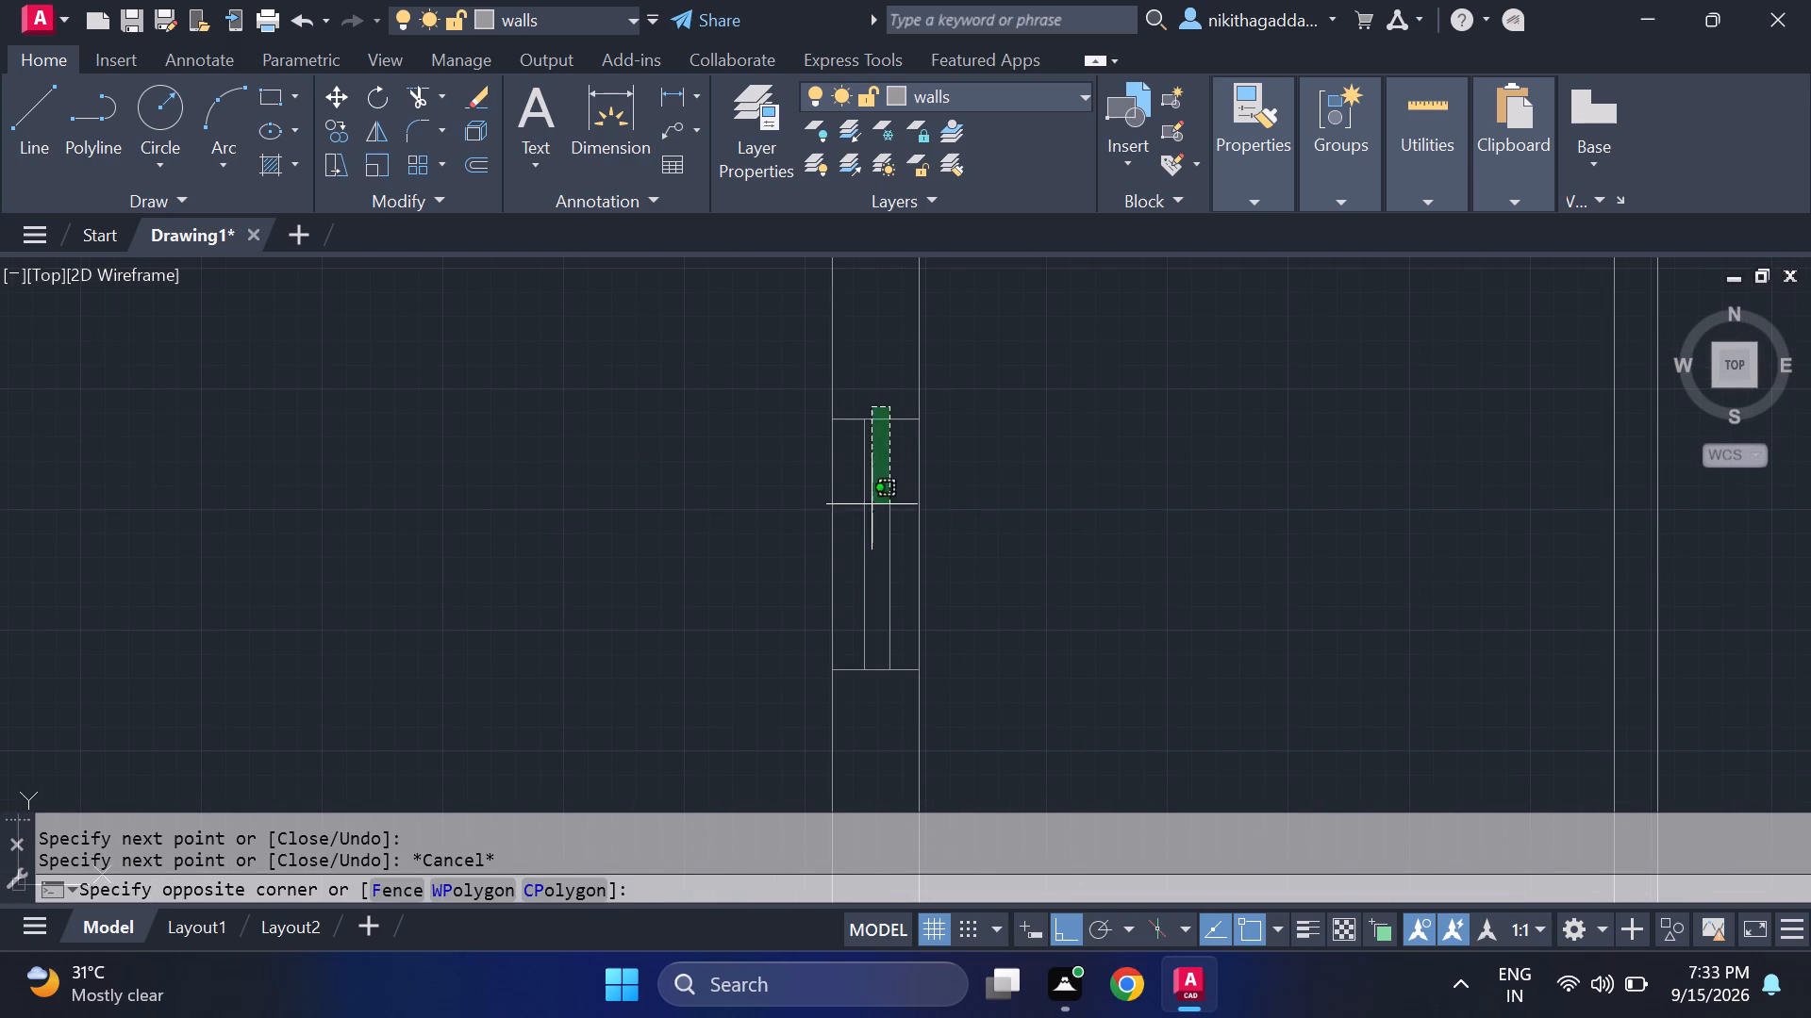
pyautogui.click(865, 705)
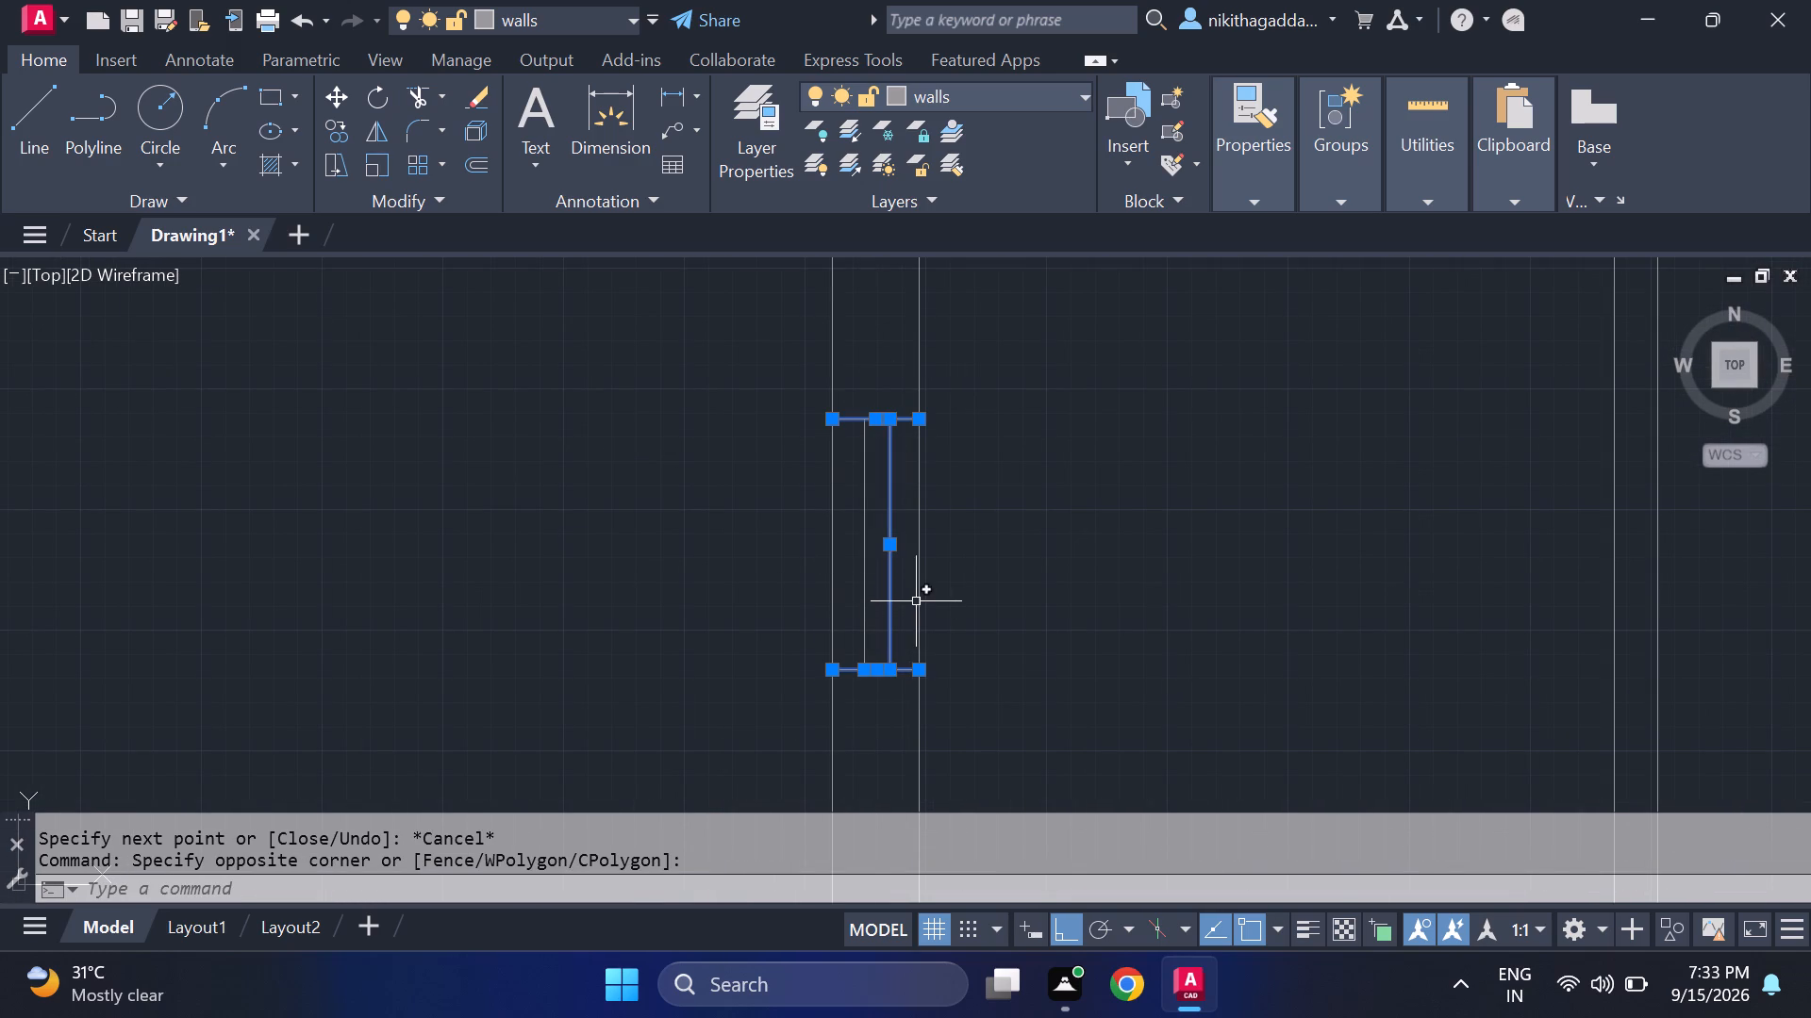
pyautogui.click(917, 600)
pyautogui.click(834, 614)
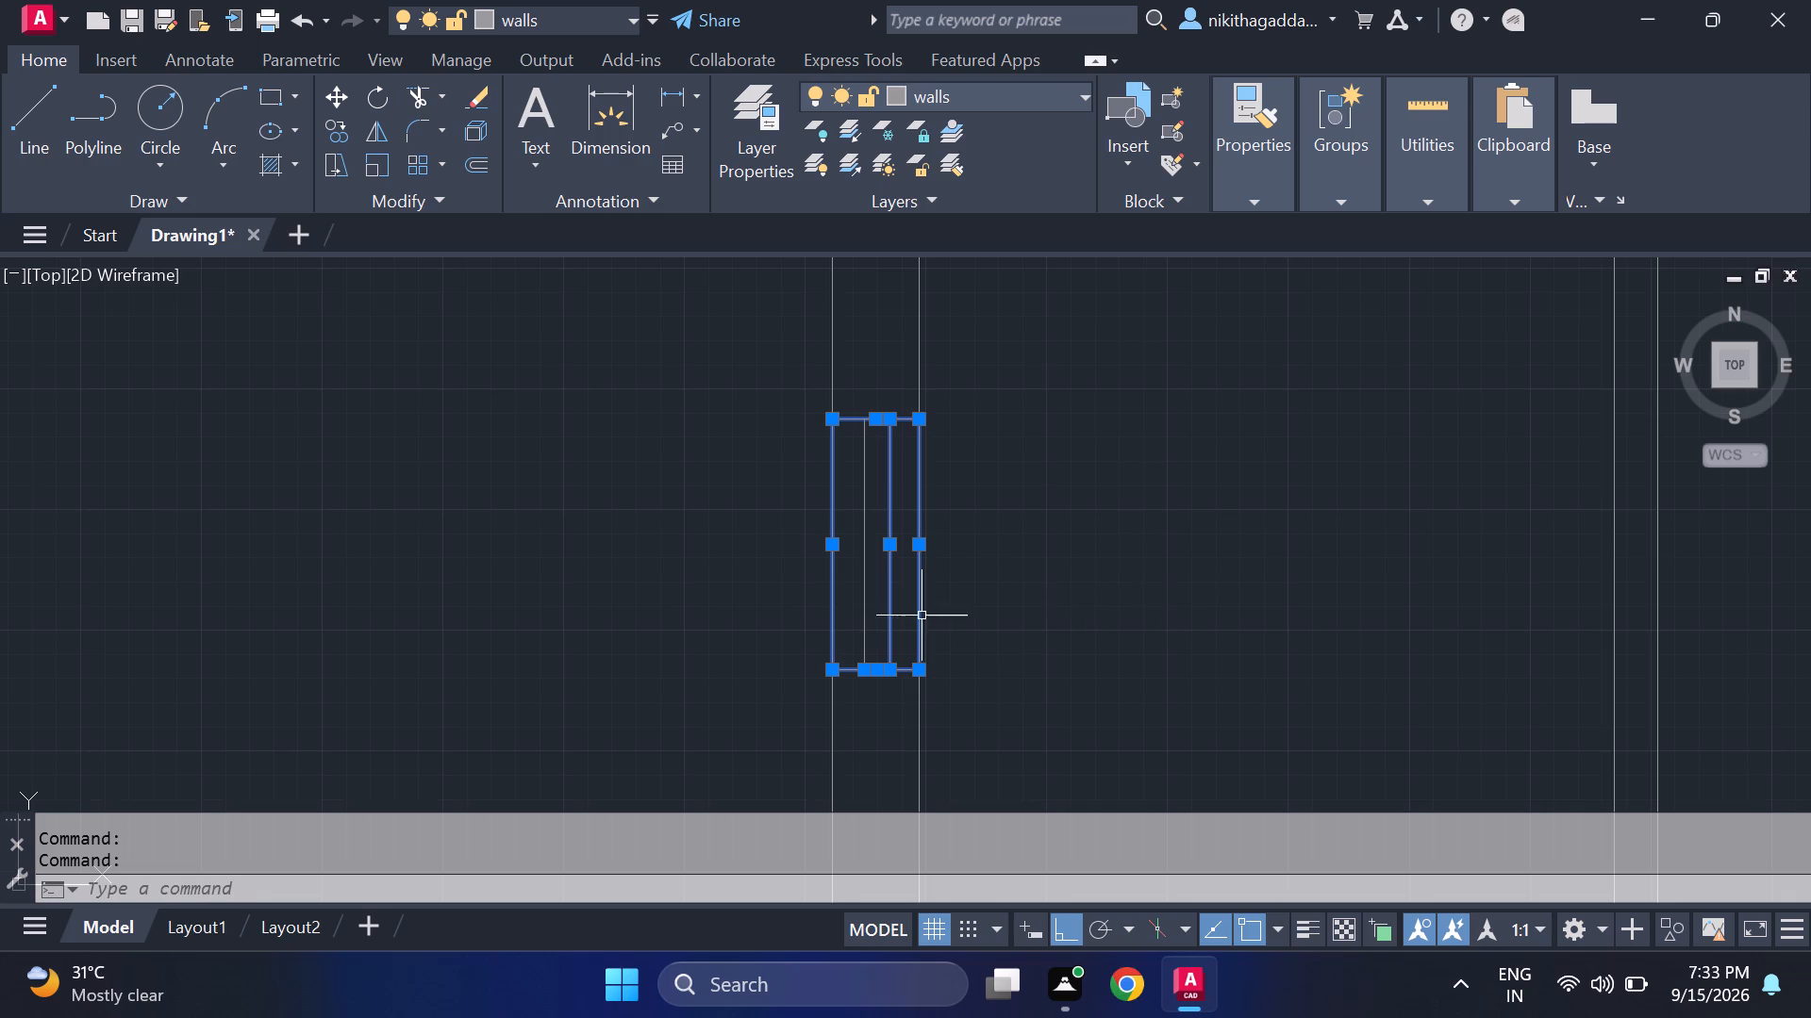
pyautogui.click(875, 583)
pyautogui.click(856, 600)
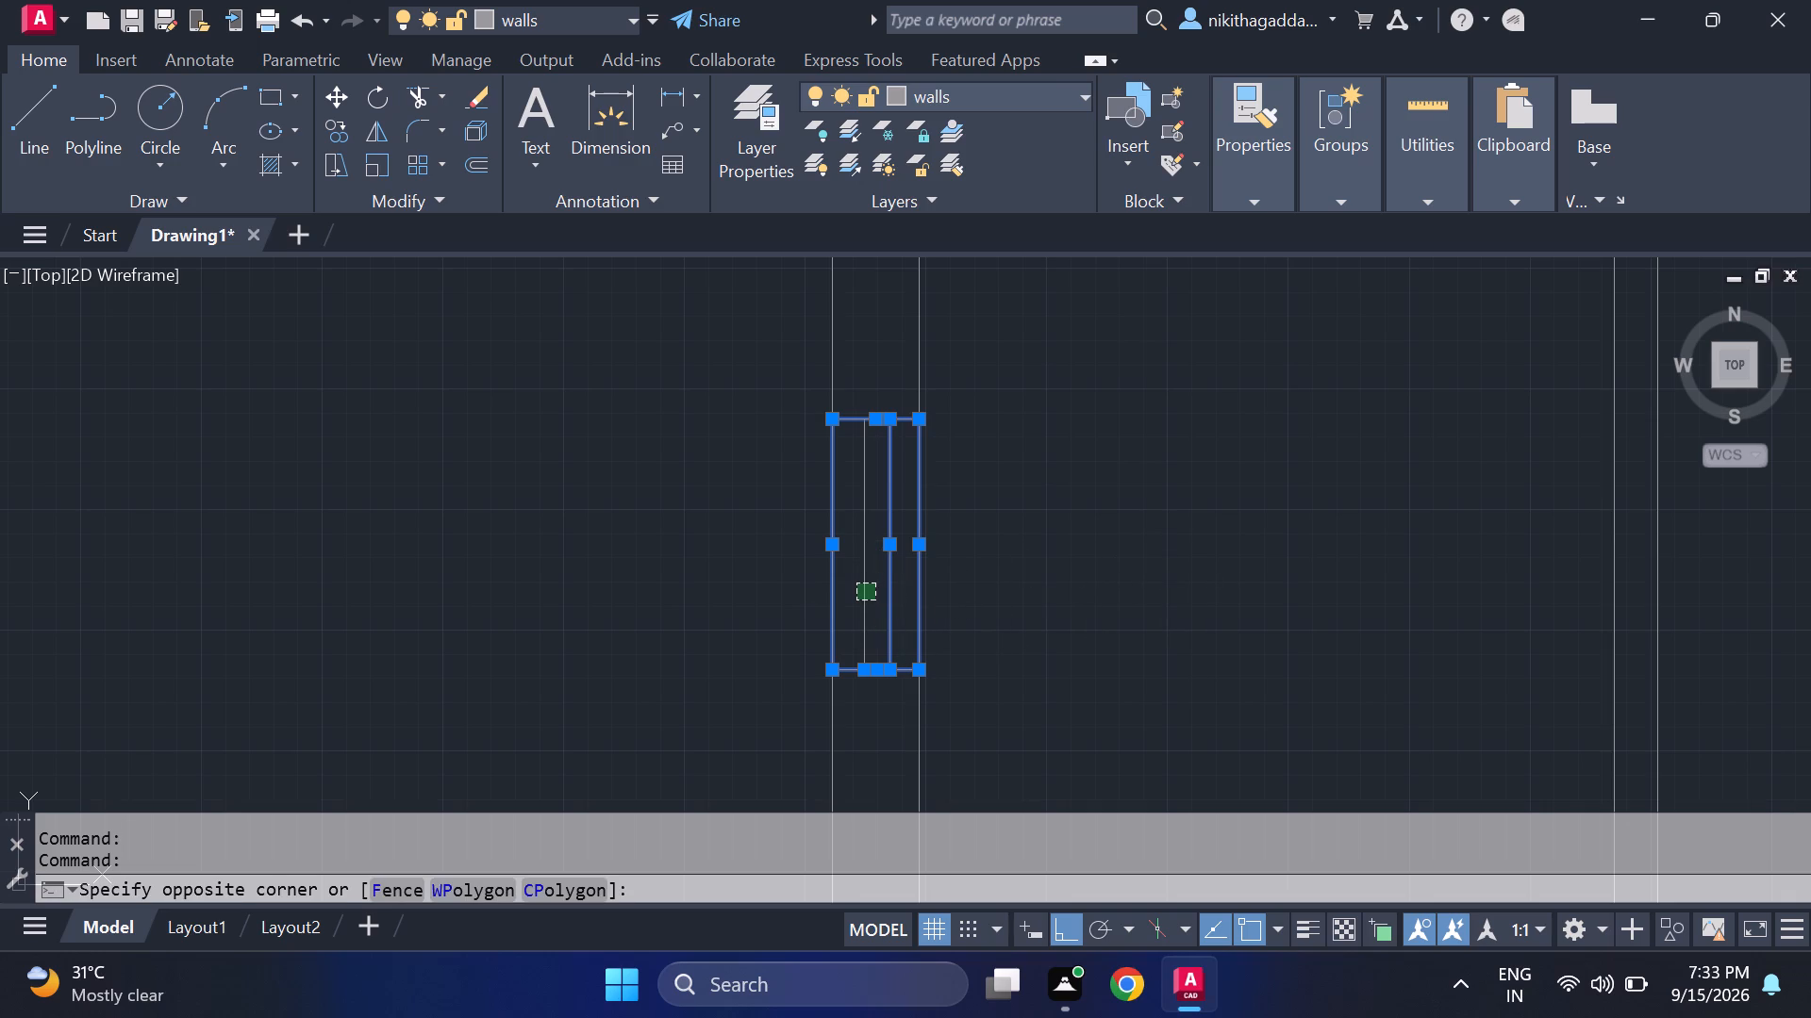
pyautogui.click(856, 600)
pyautogui.click(1105, 610)
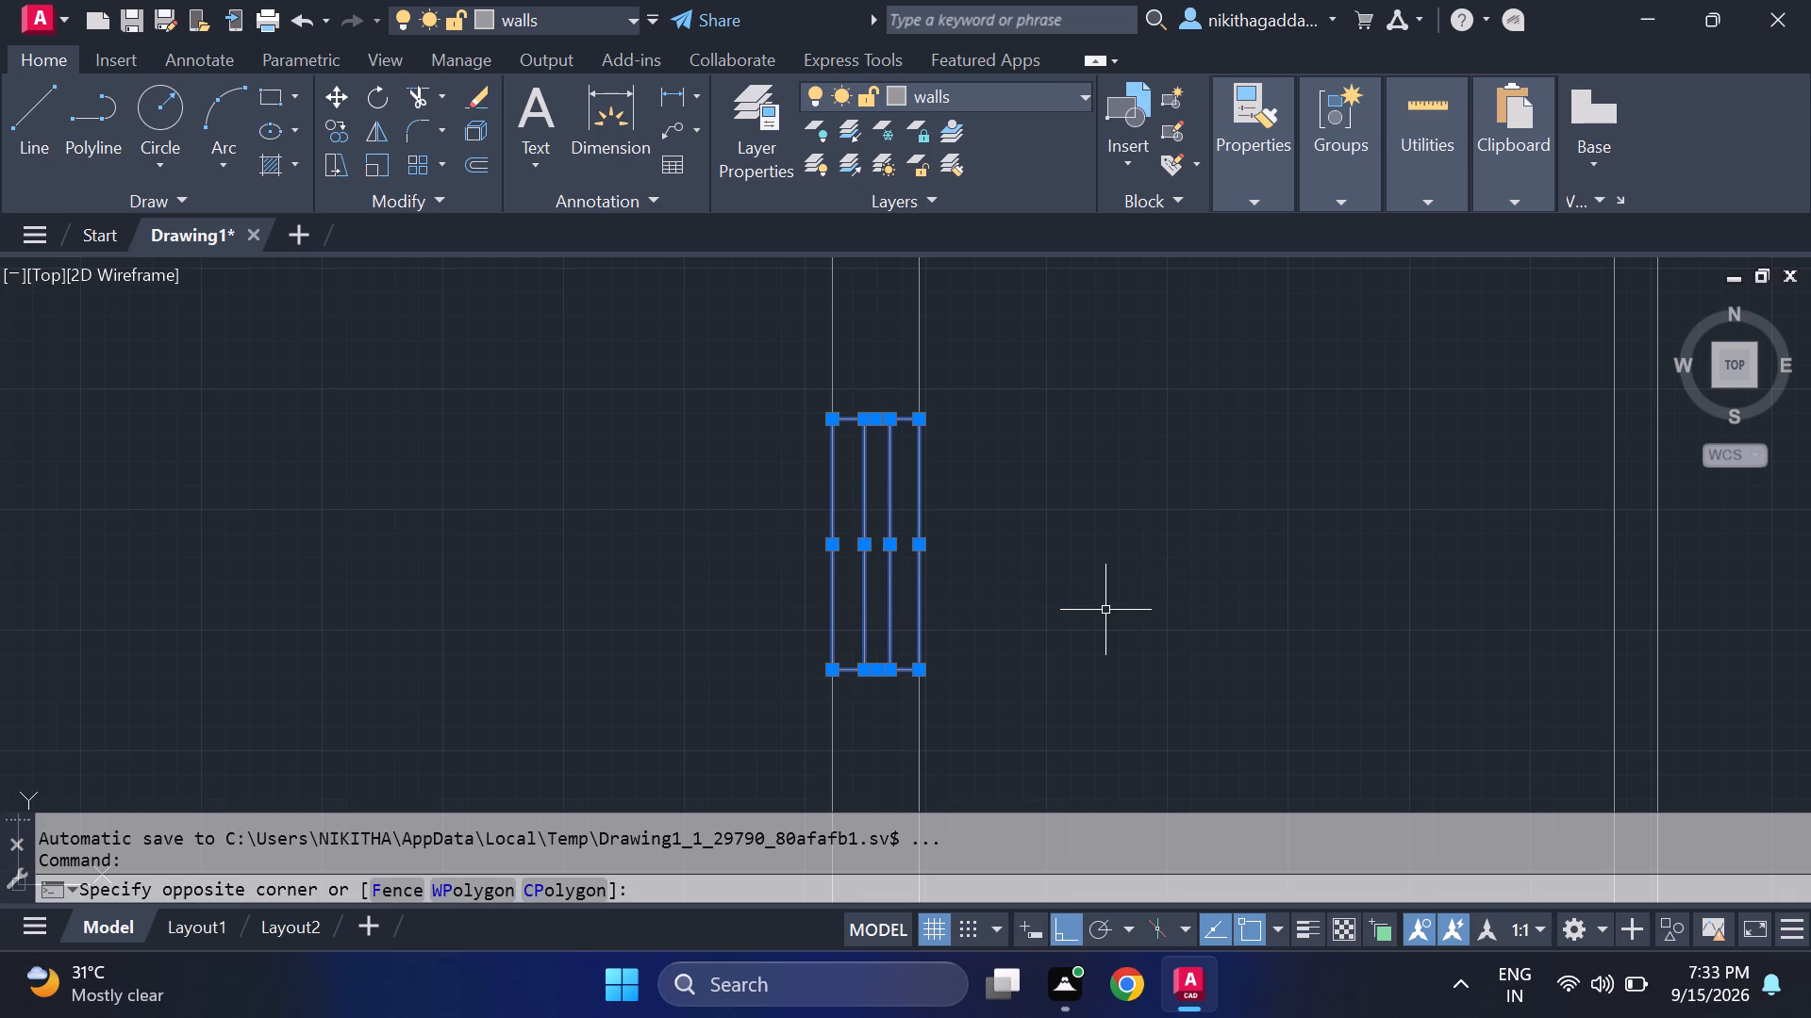
pyautogui.write('co')
pyautogui.press('Return')
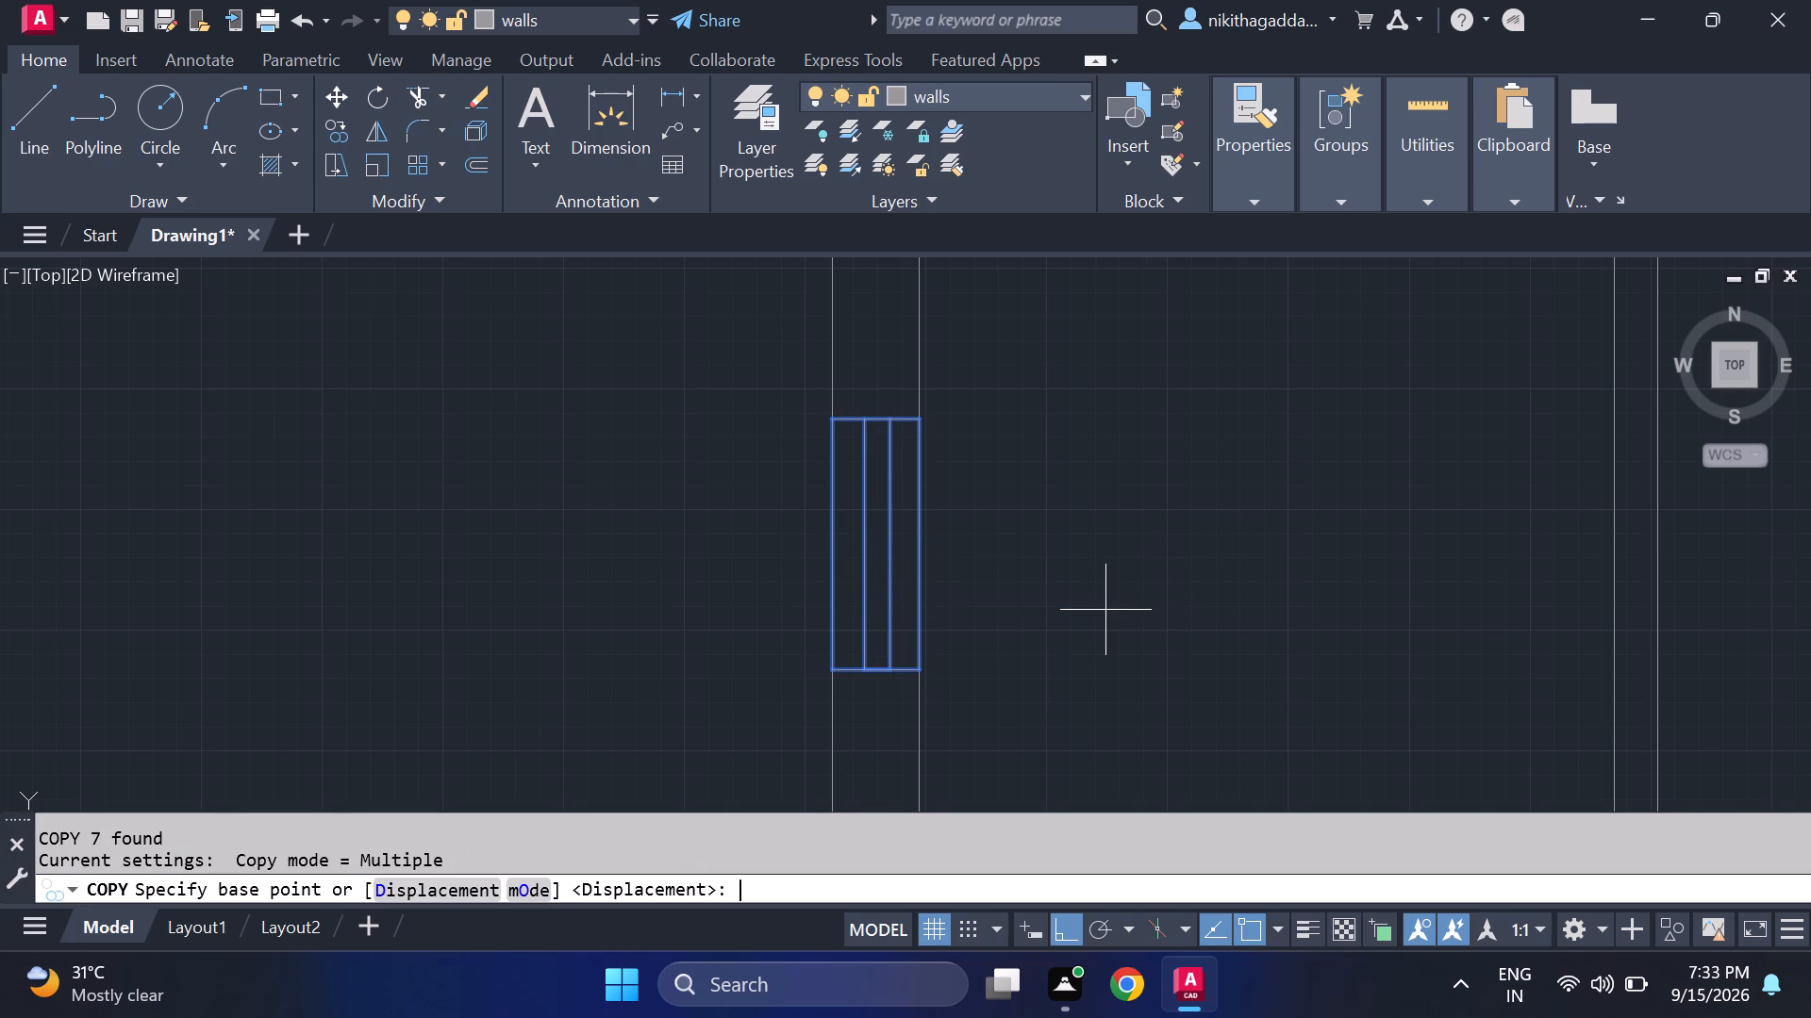
pyautogui.click(823, 427)
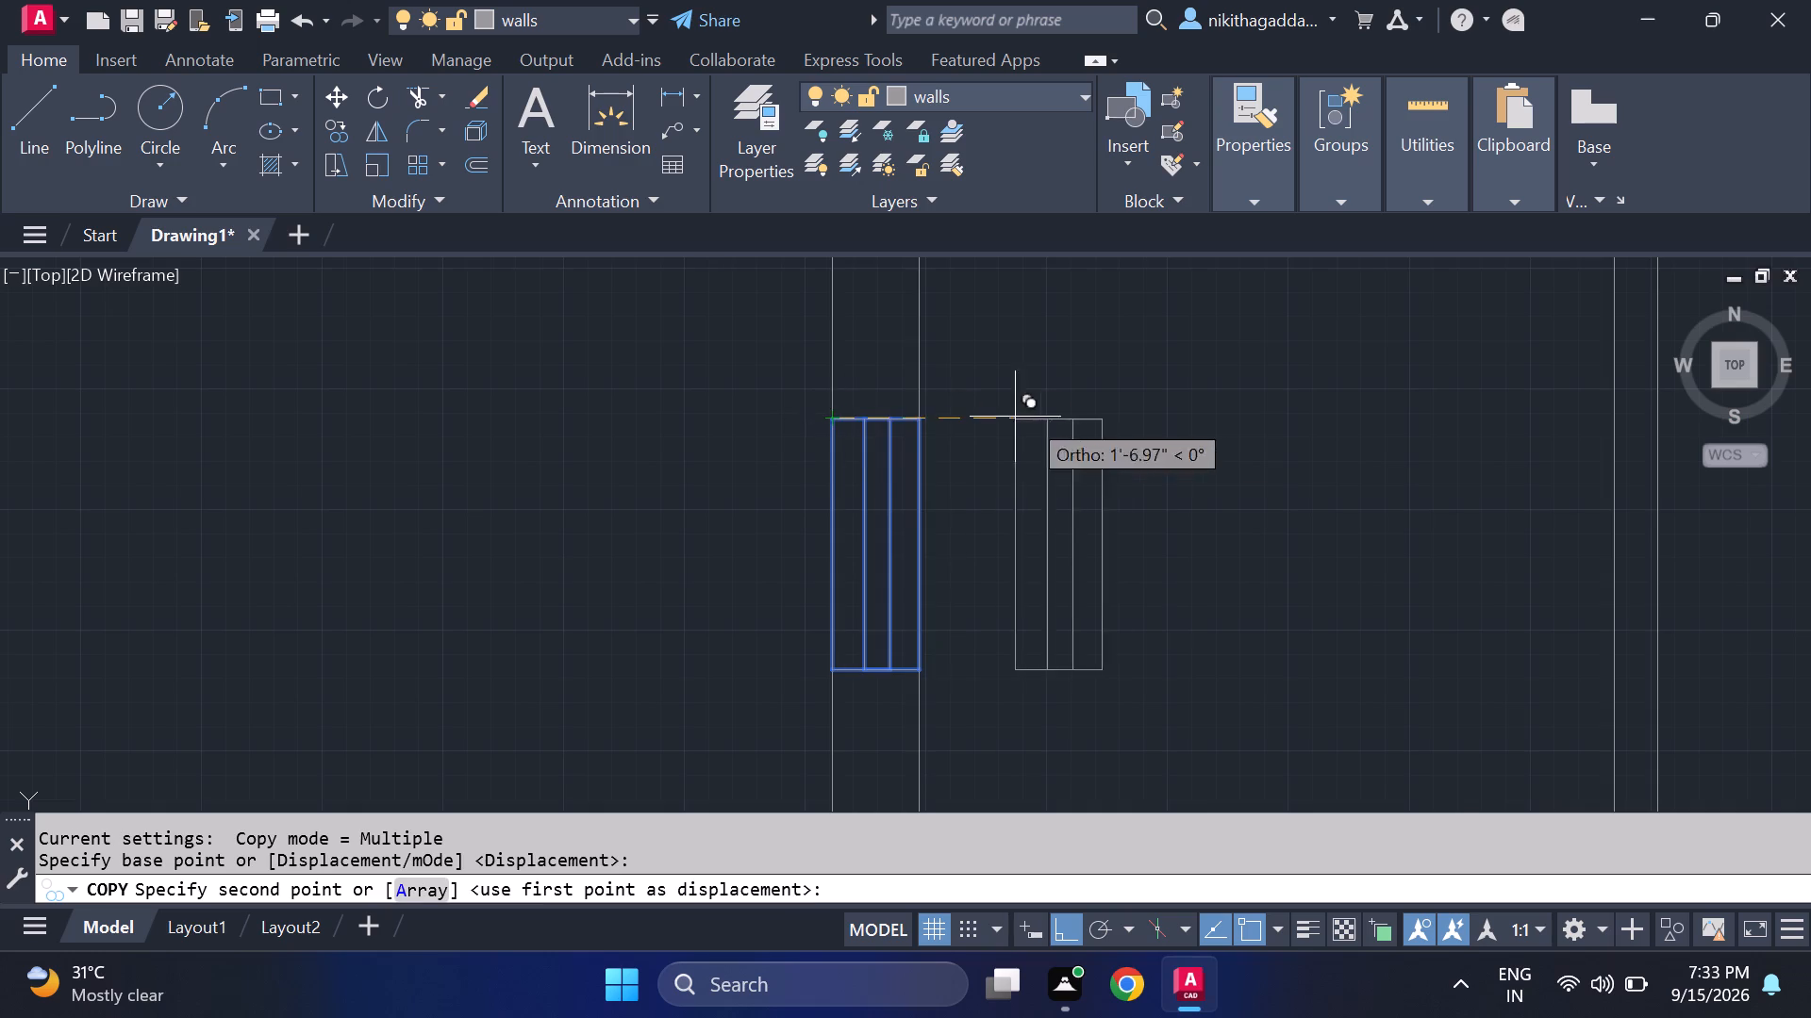
pyautogui.scroll(-3, 1136, 447)
pyautogui.press('F8')
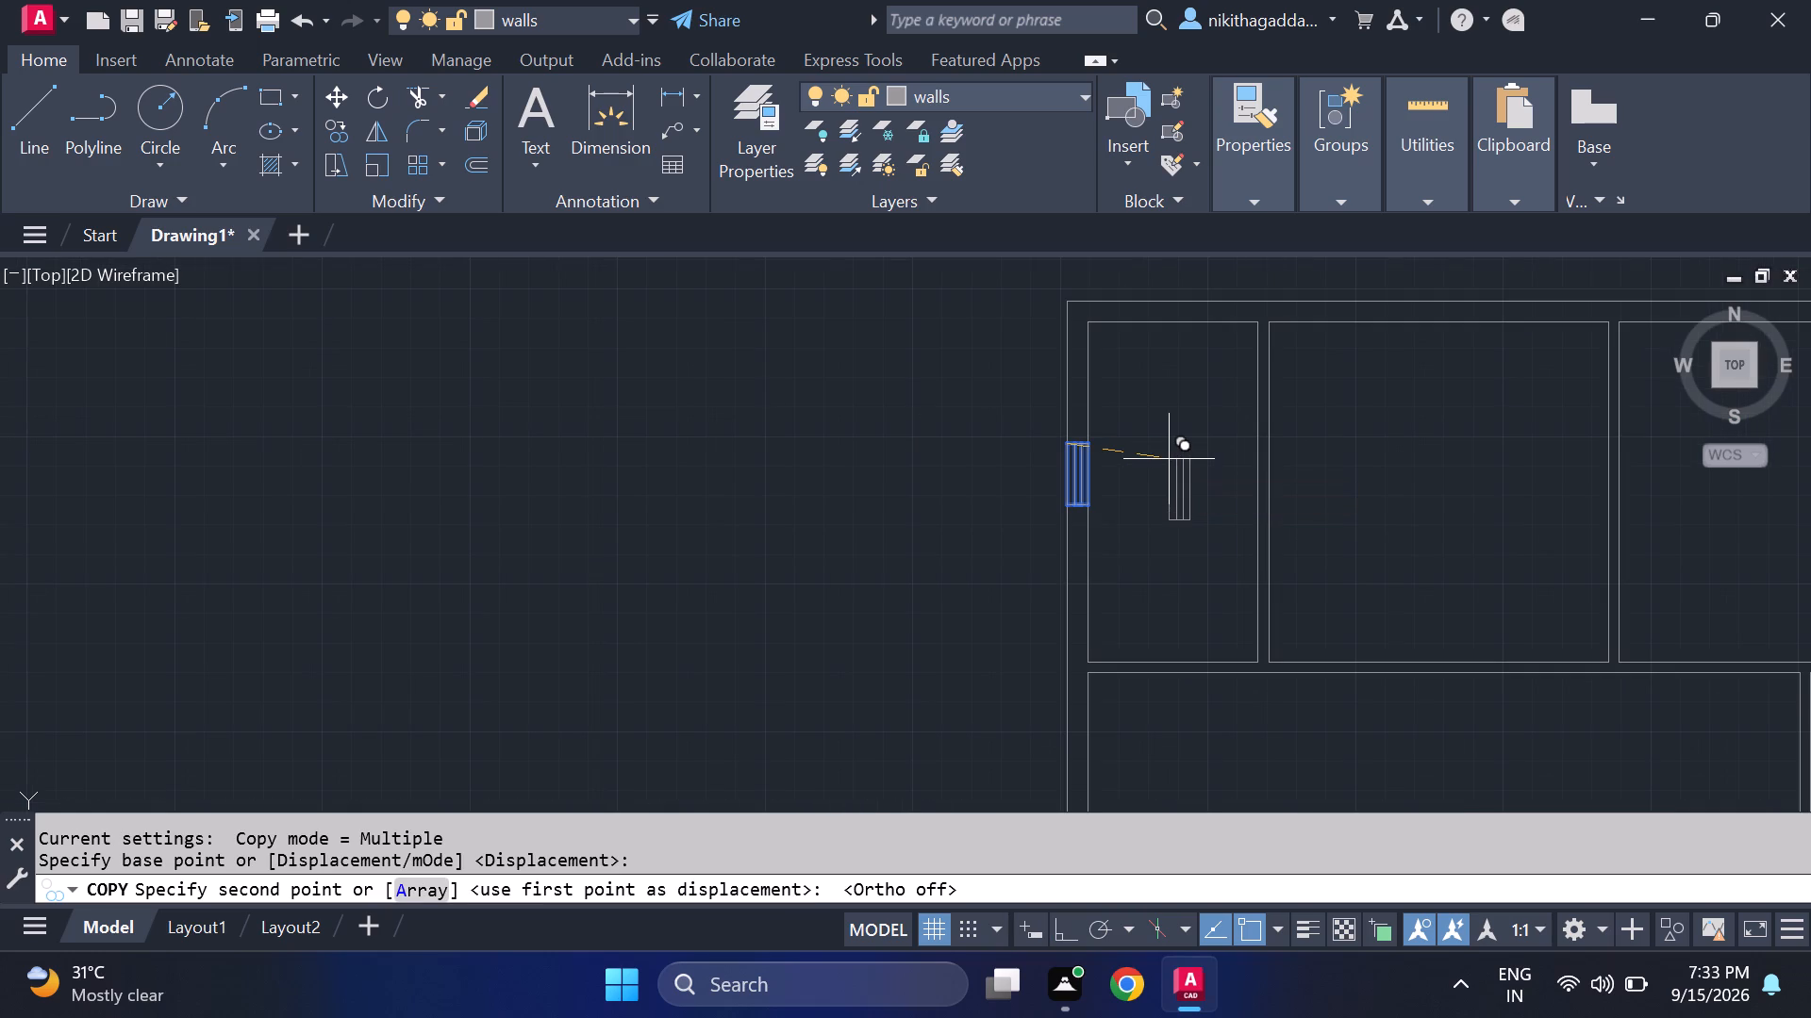
pyautogui.scroll(-1, 1170, 459)
pyautogui.moveTo(1166, 455); pyautogui.dragTo(1035, 391, button='middle')
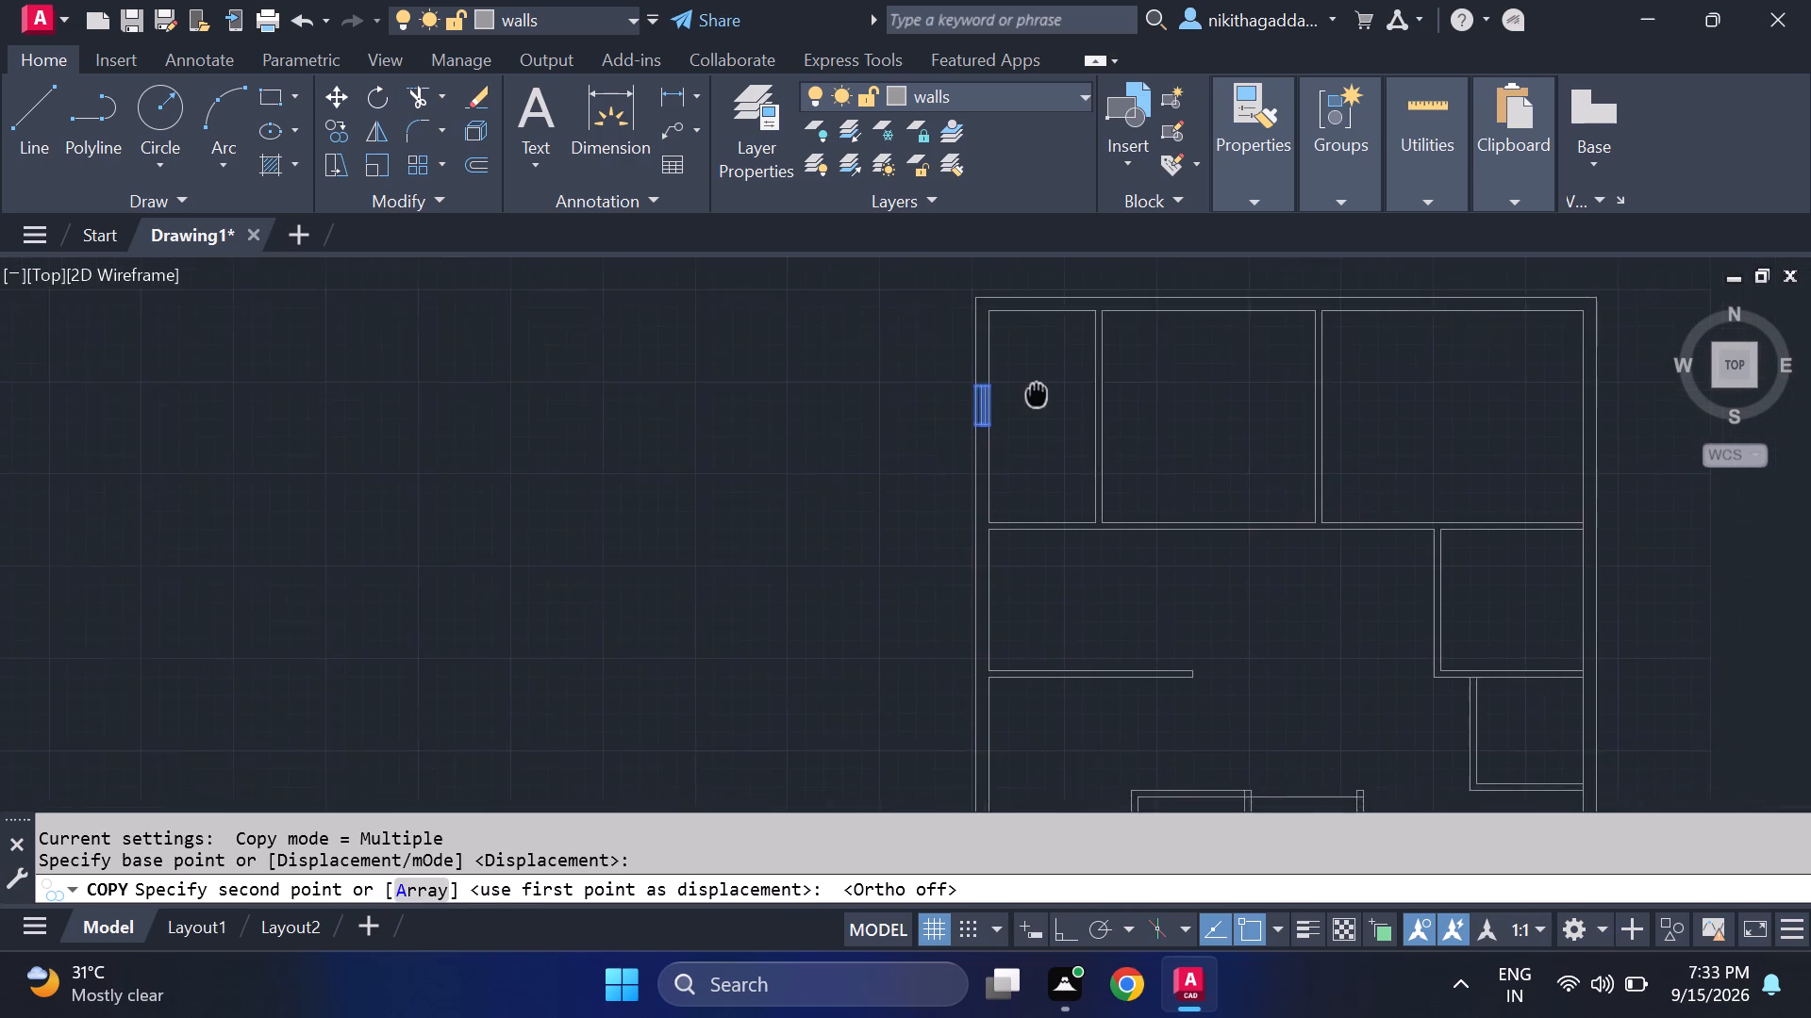
pyautogui.moveTo(1035, 391); pyautogui.dragTo(367, 421, button='middle')
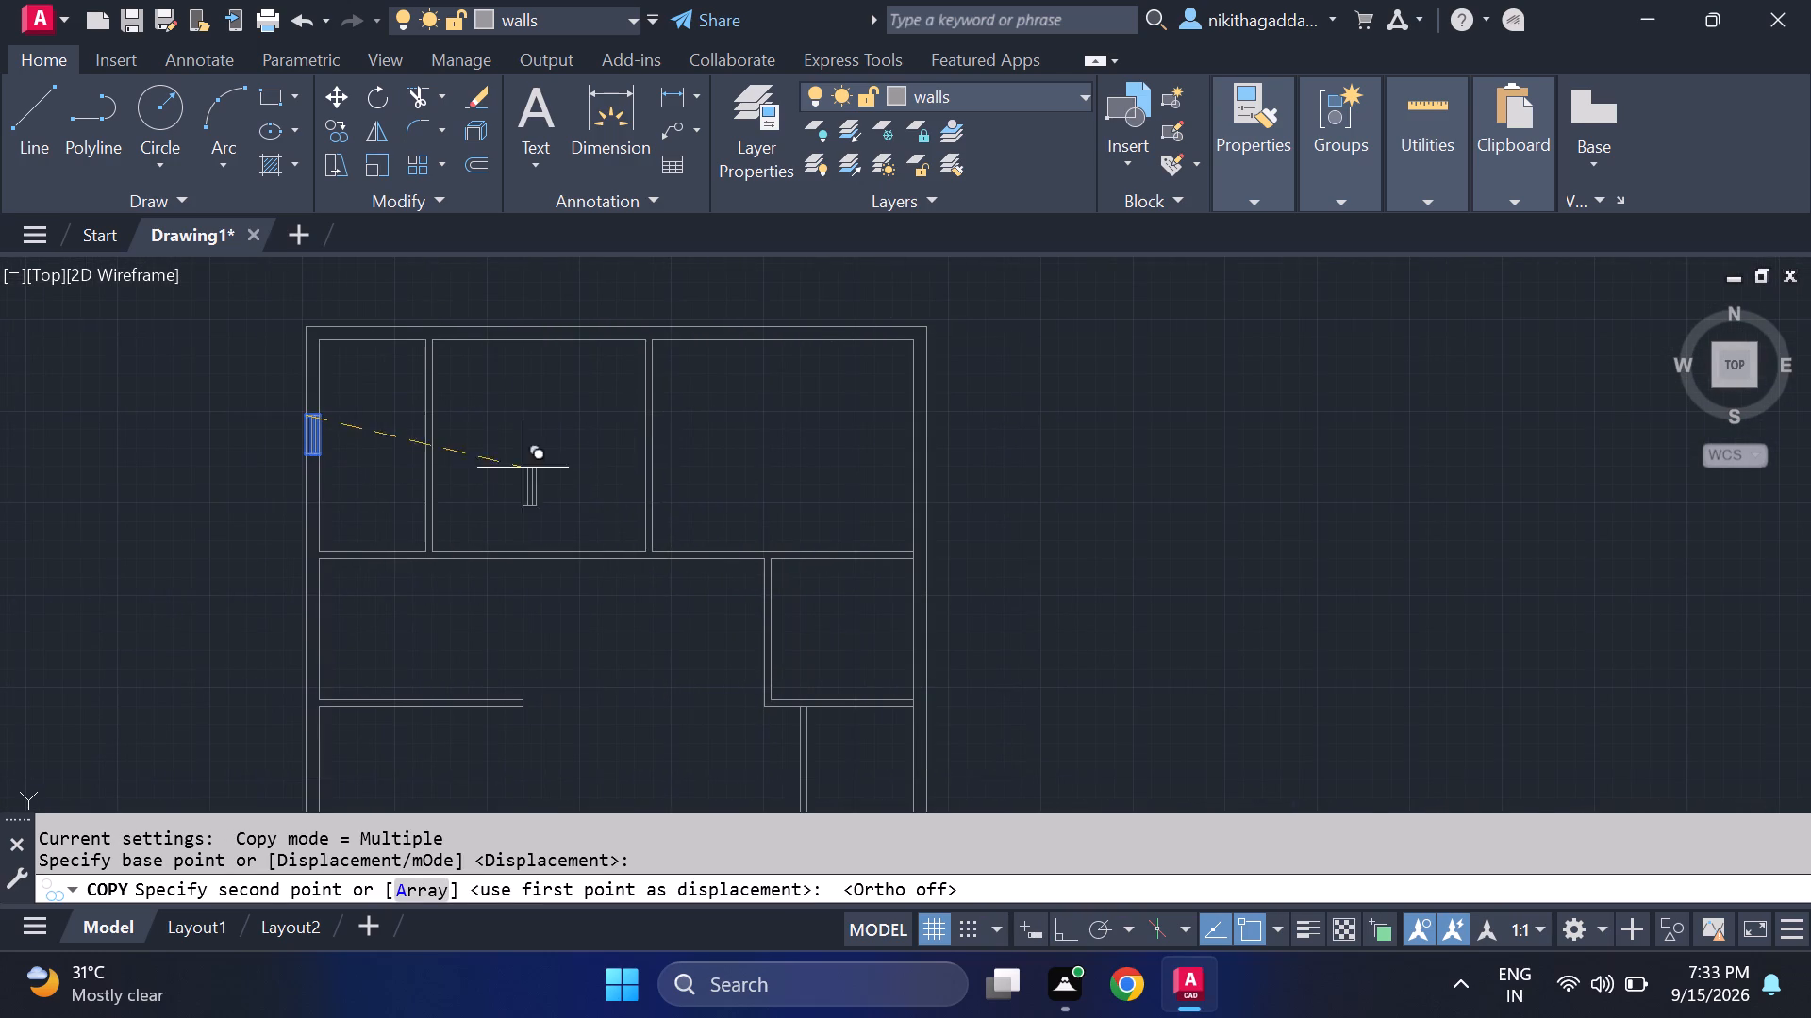
pyautogui.scroll(3, 881, 638)
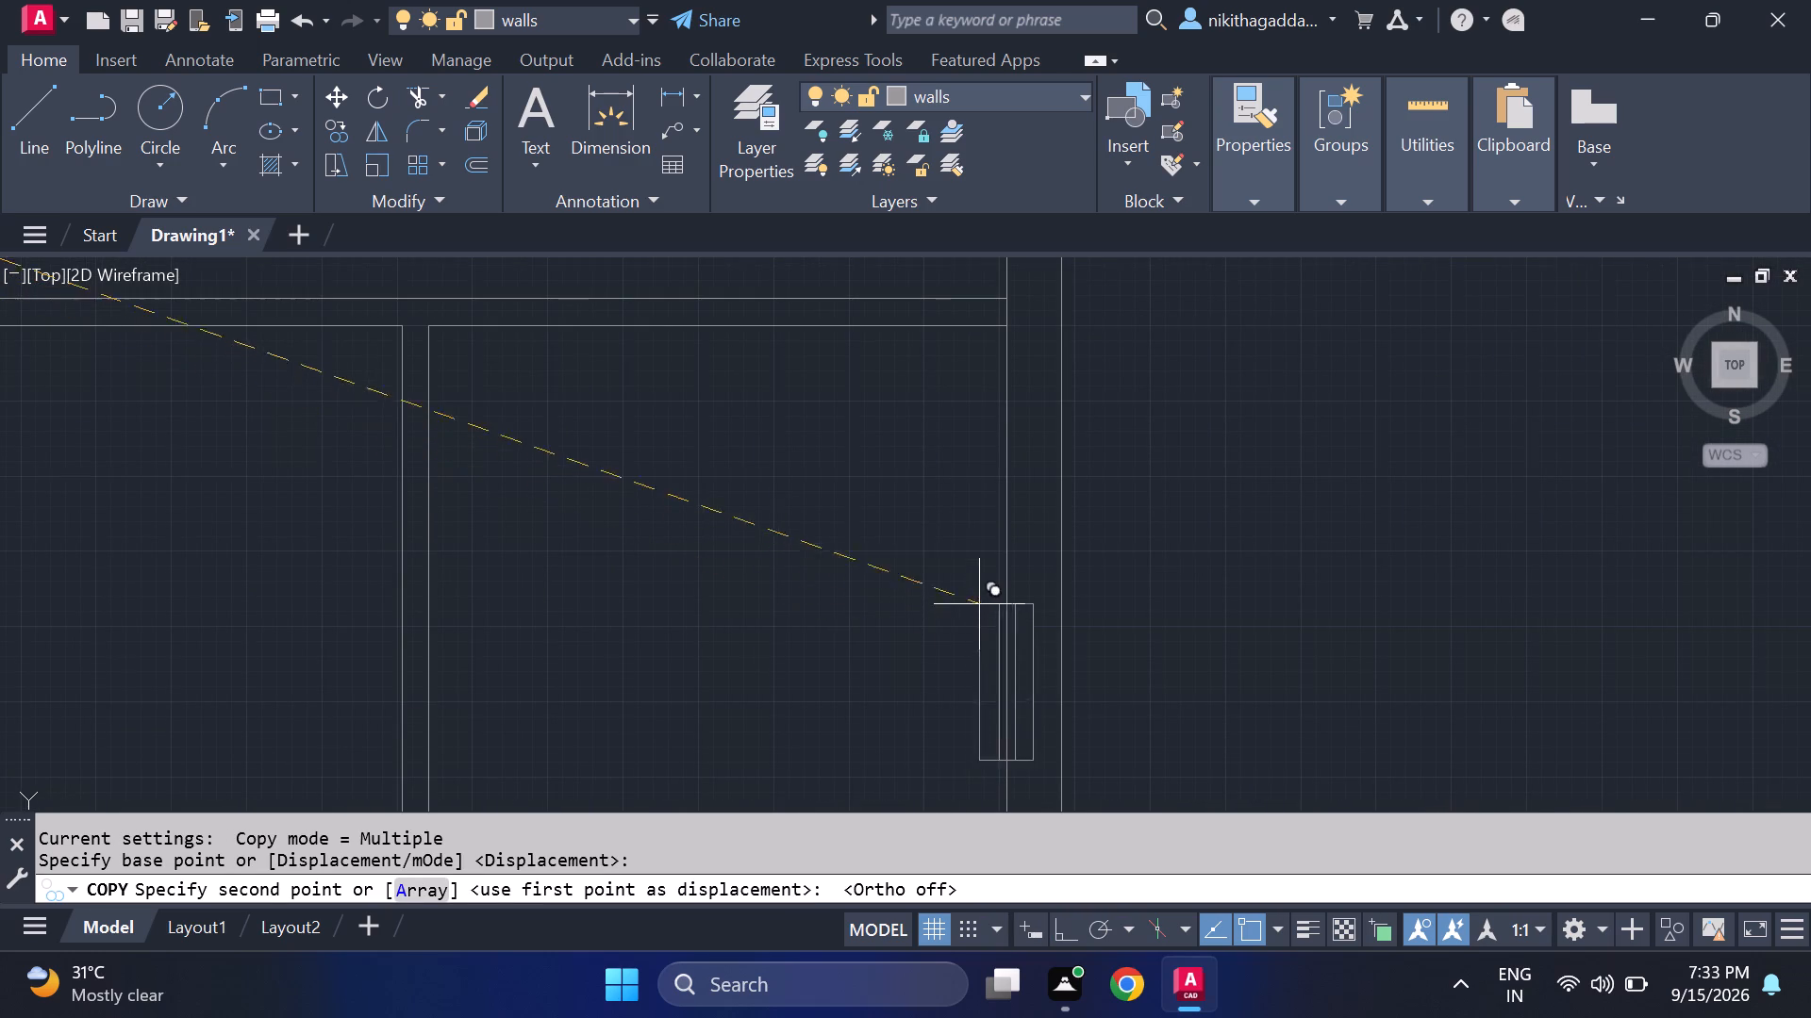
pyautogui.click(1006, 559)
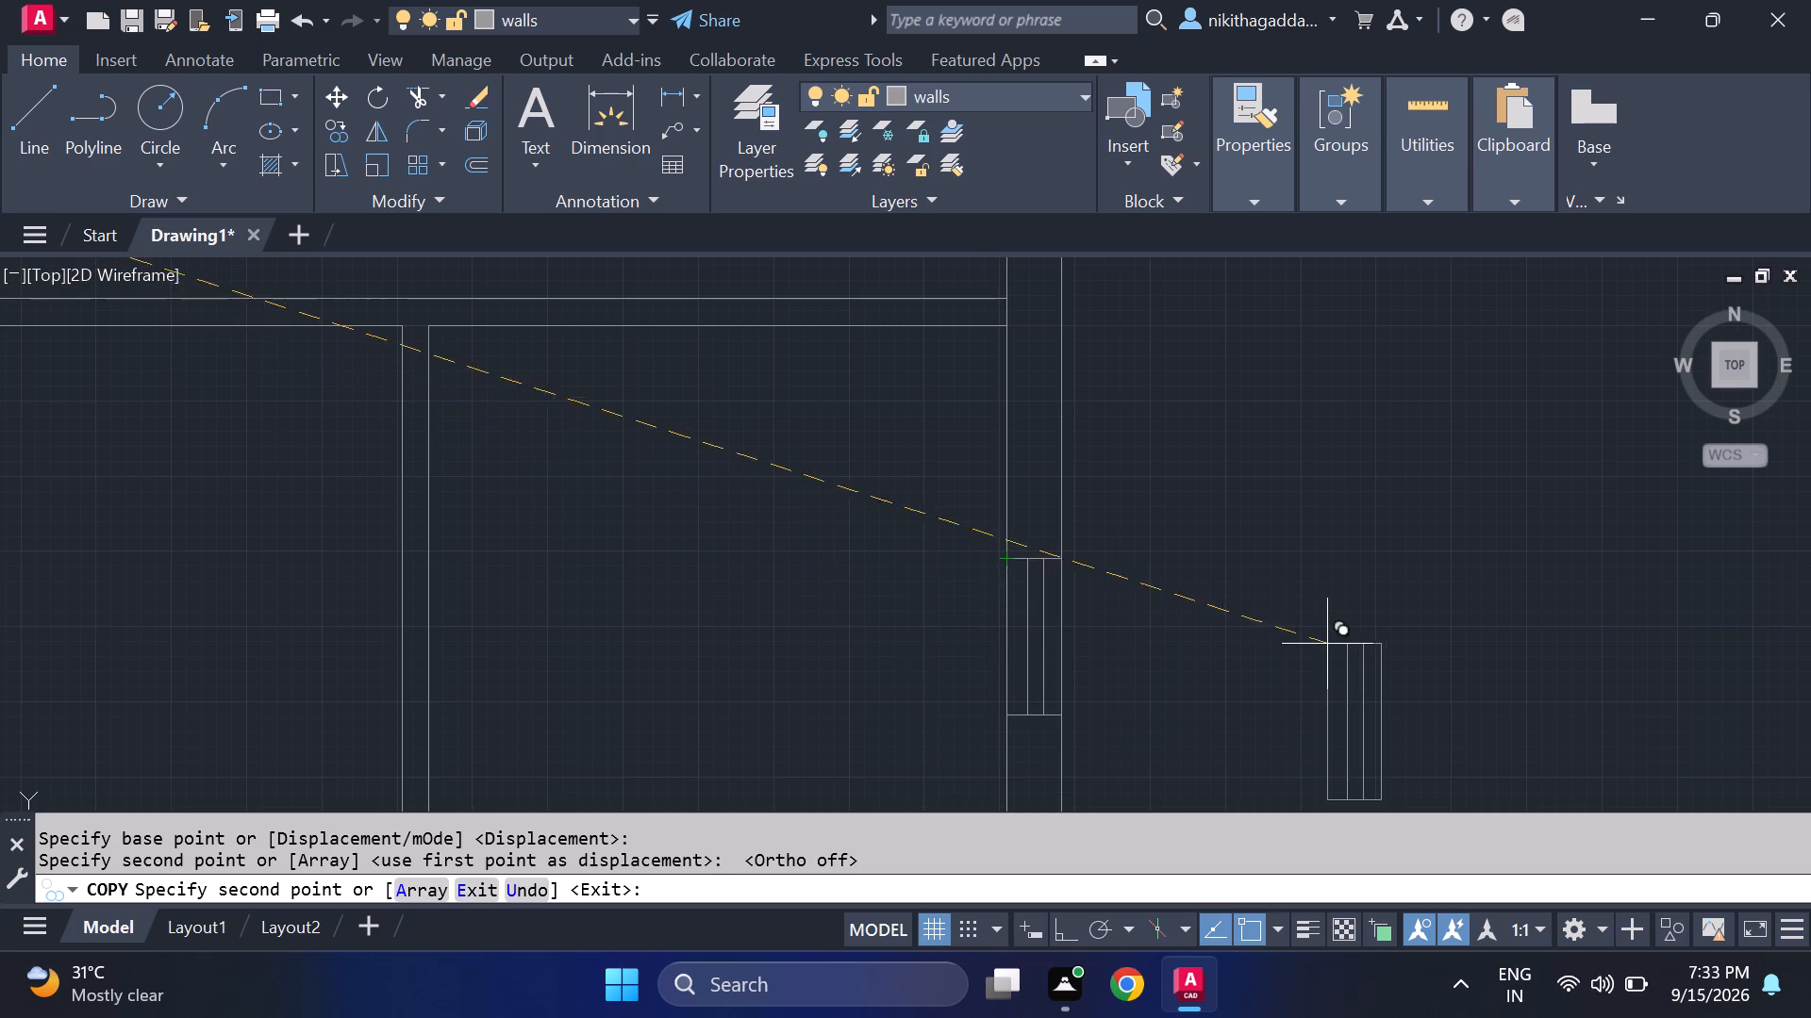
# Place another copy of the window in the east wall at the lower small east room and end copying.
pyautogui.scroll(-3, 1327, 652)
pyautogui.moveTo(1343, 714); pyautogui.dragTo(1278, 487, button='middle')
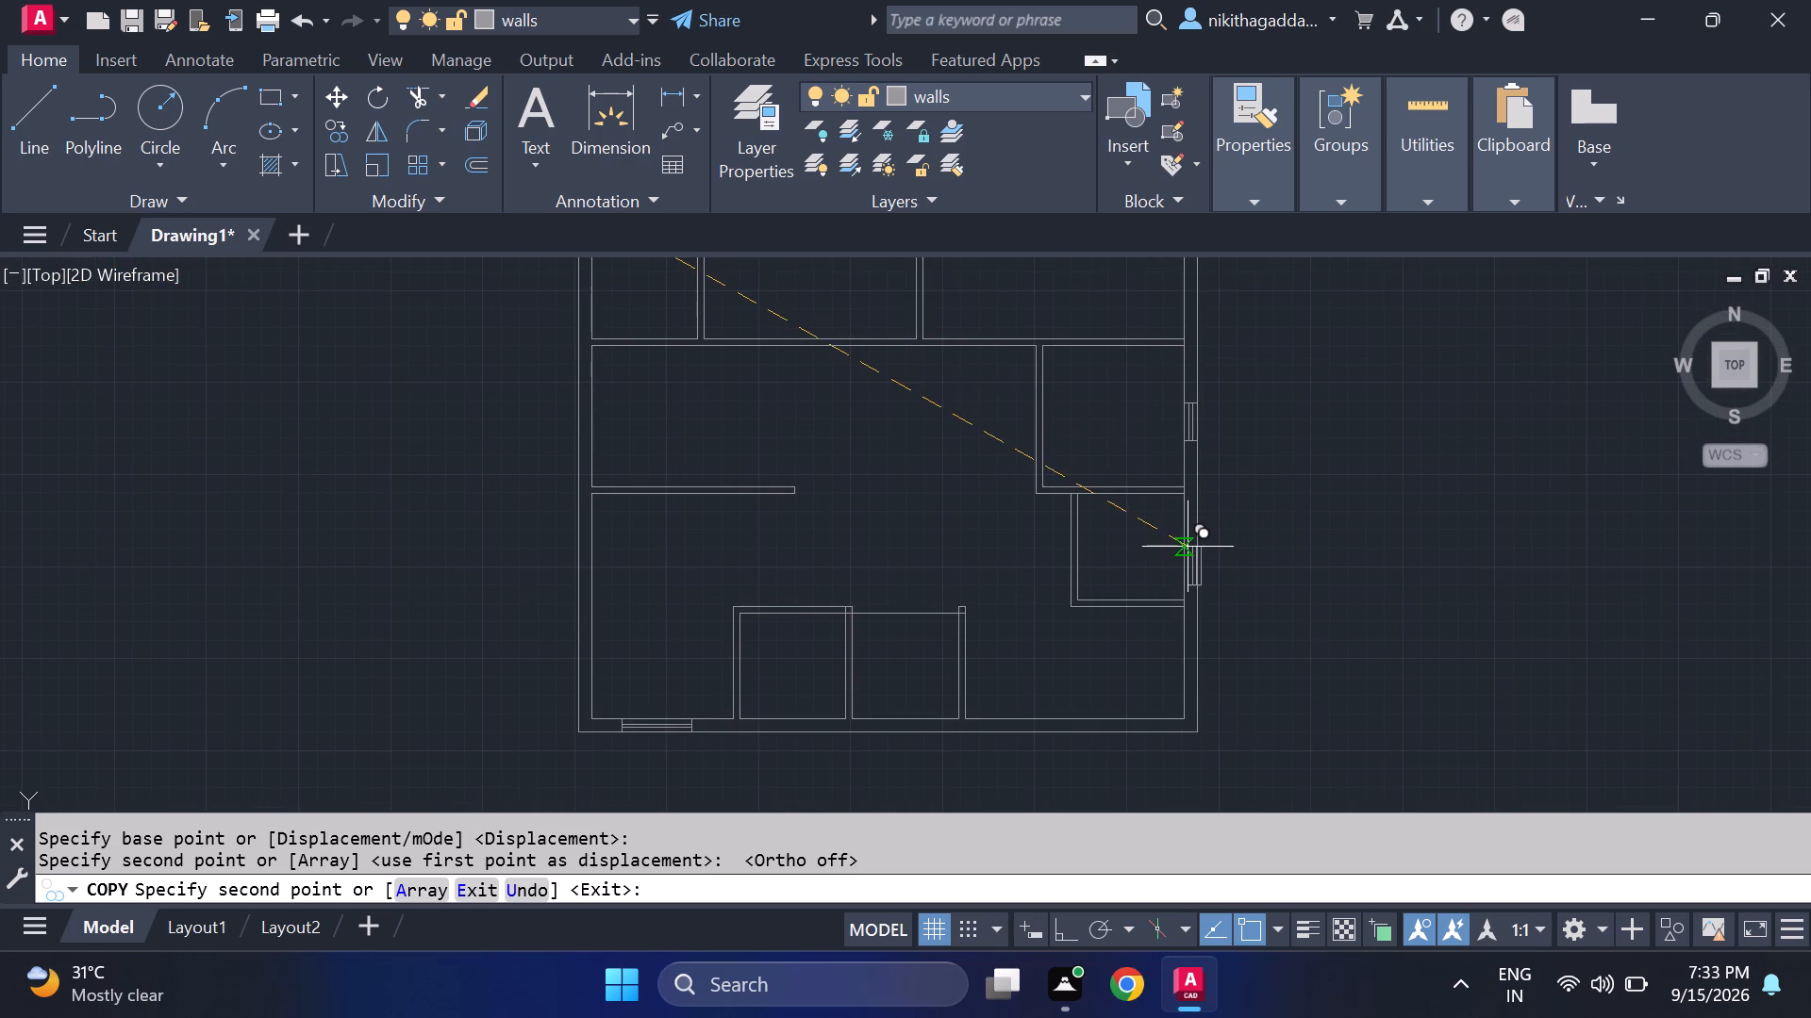
pyautogui.scroll(2, 1188, 536)
pyautogui.click(1179, 536)
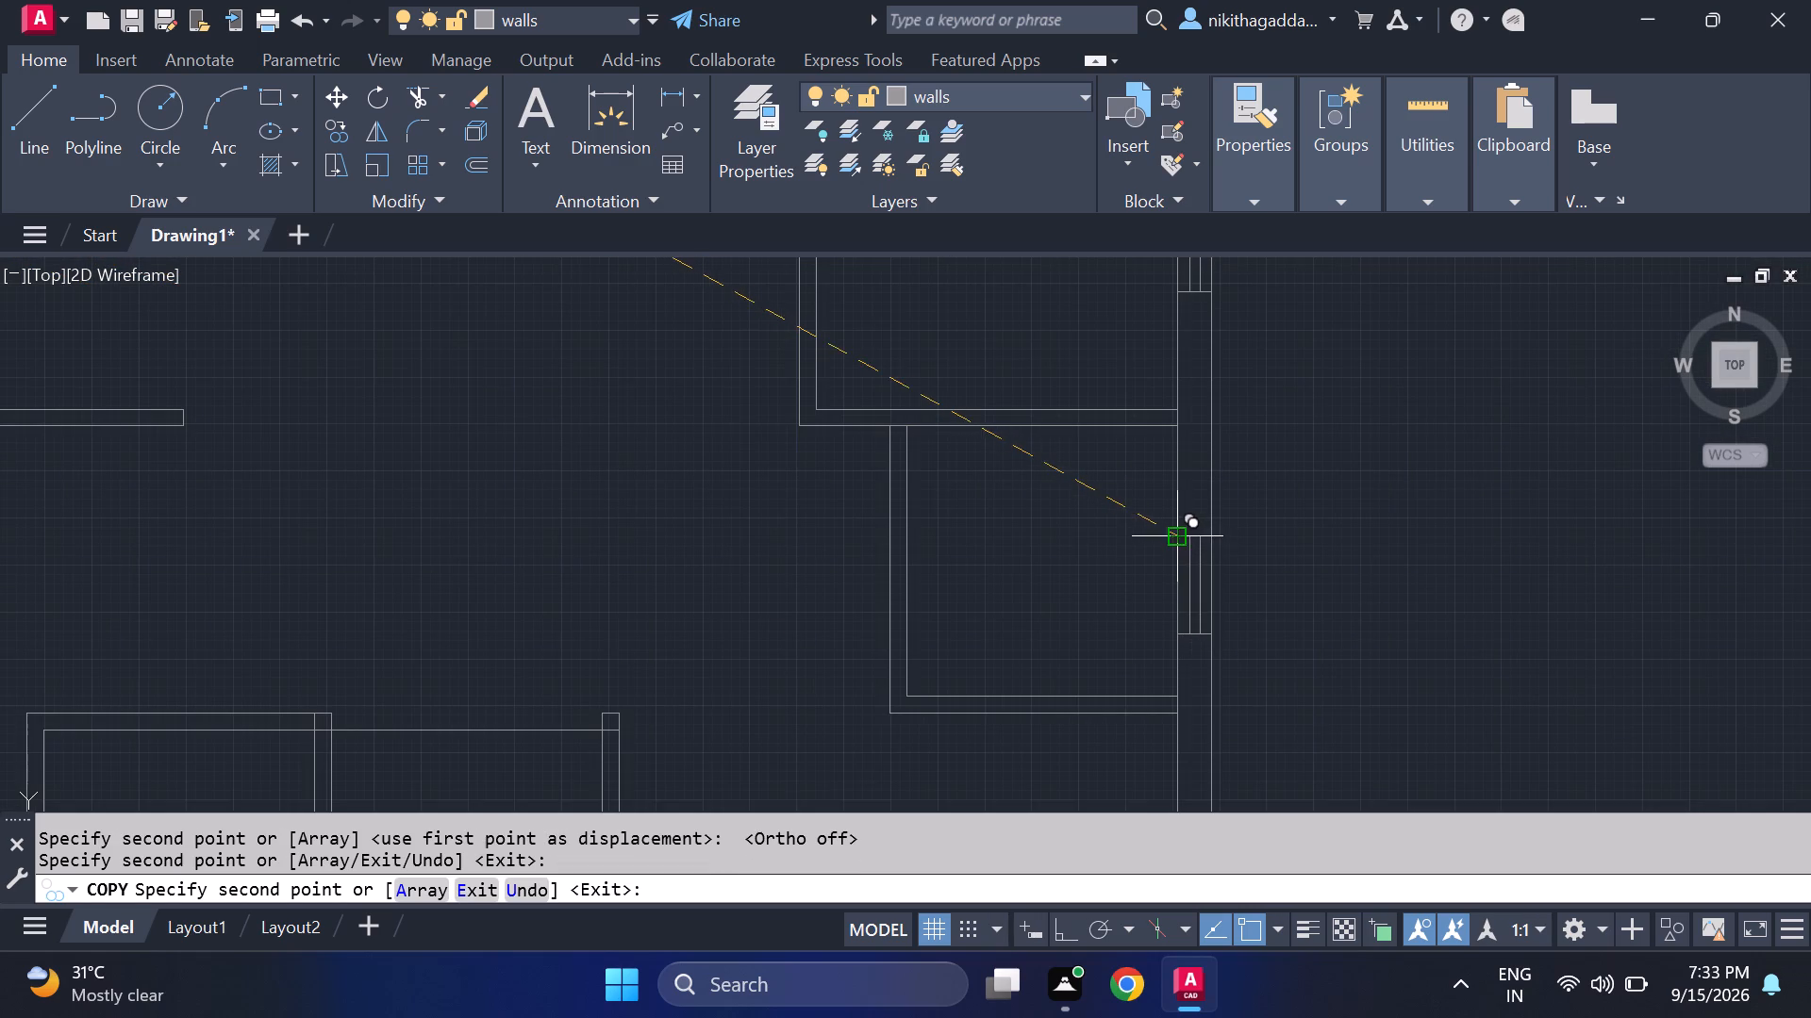
pyautogui.scroll(-2, 1450, 590)
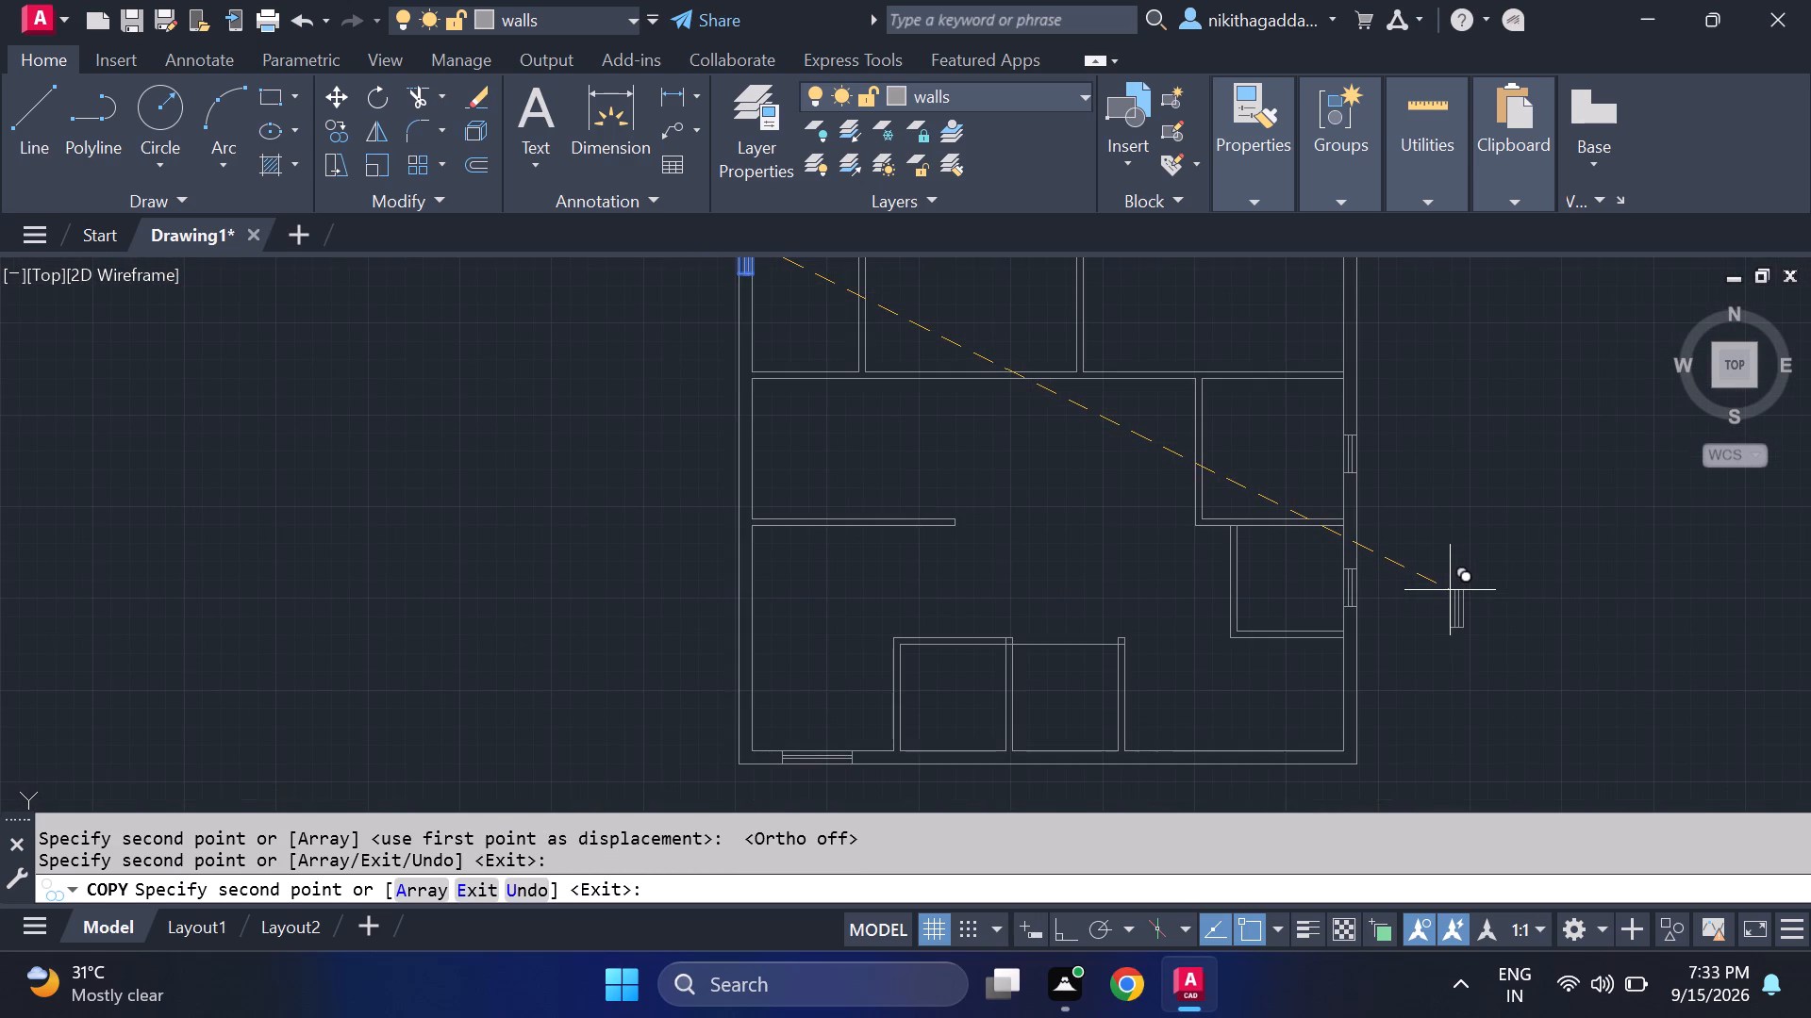
pyautogui.press('Escape')
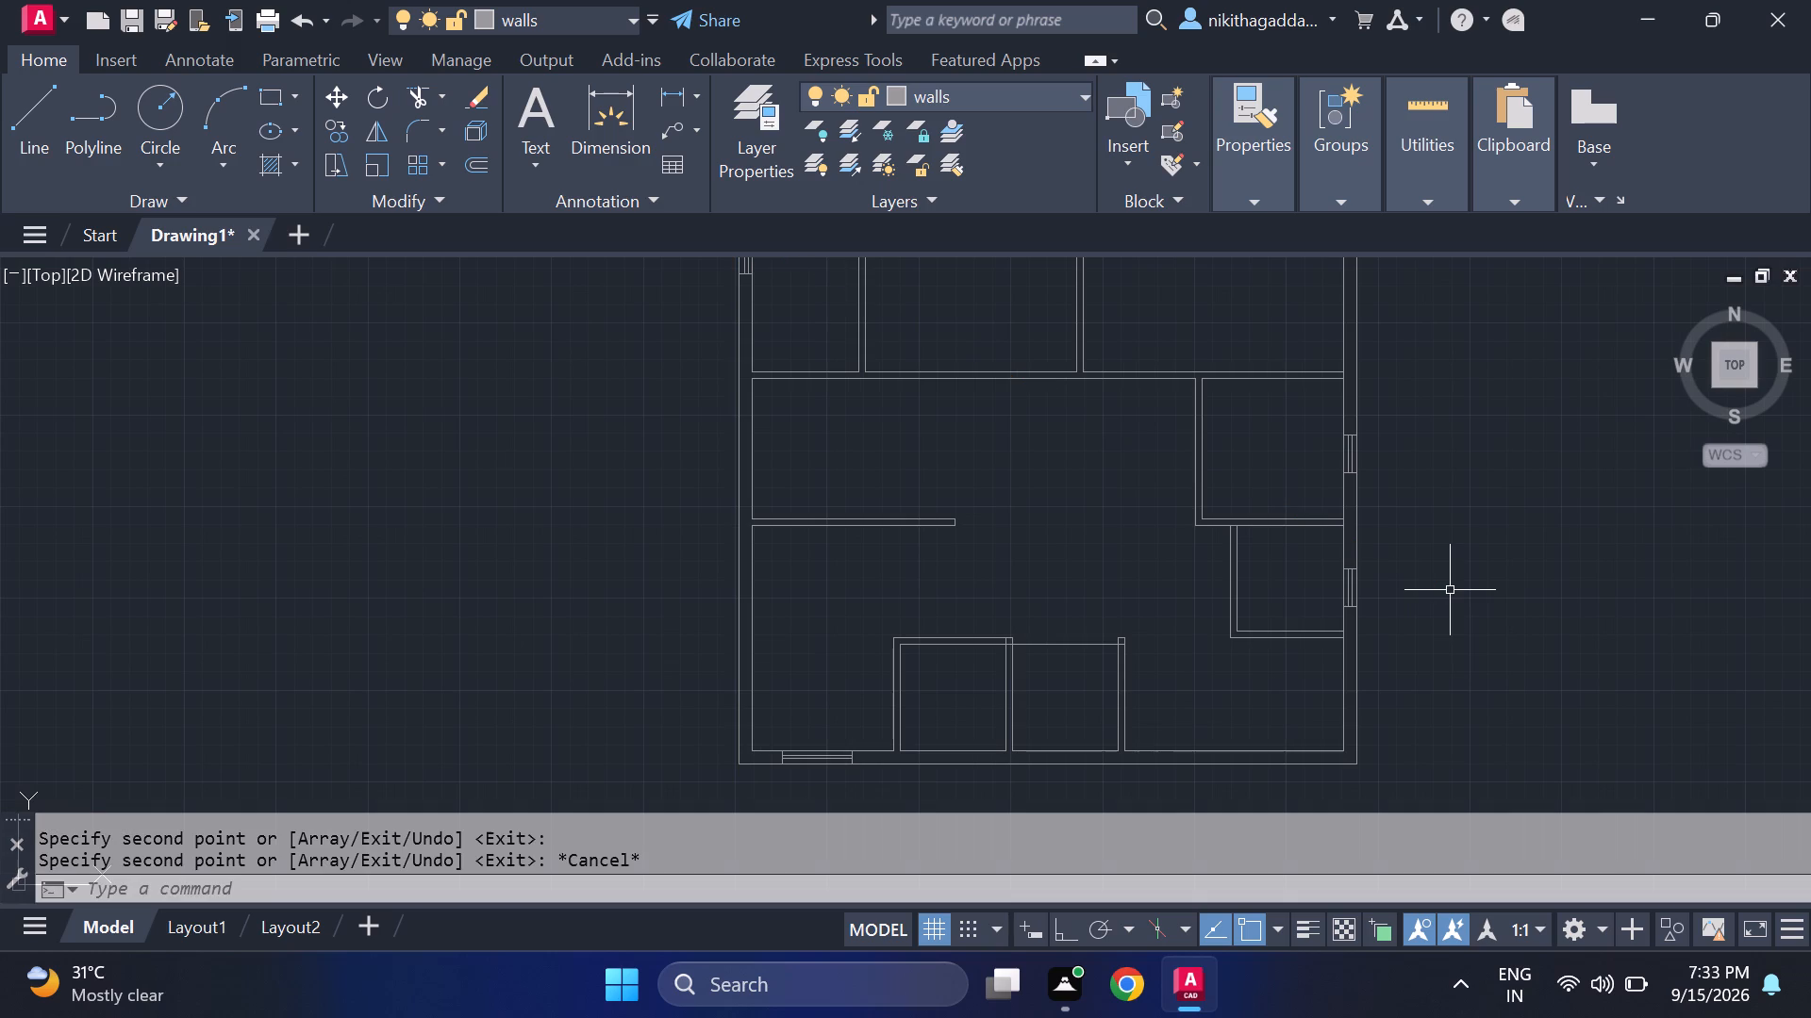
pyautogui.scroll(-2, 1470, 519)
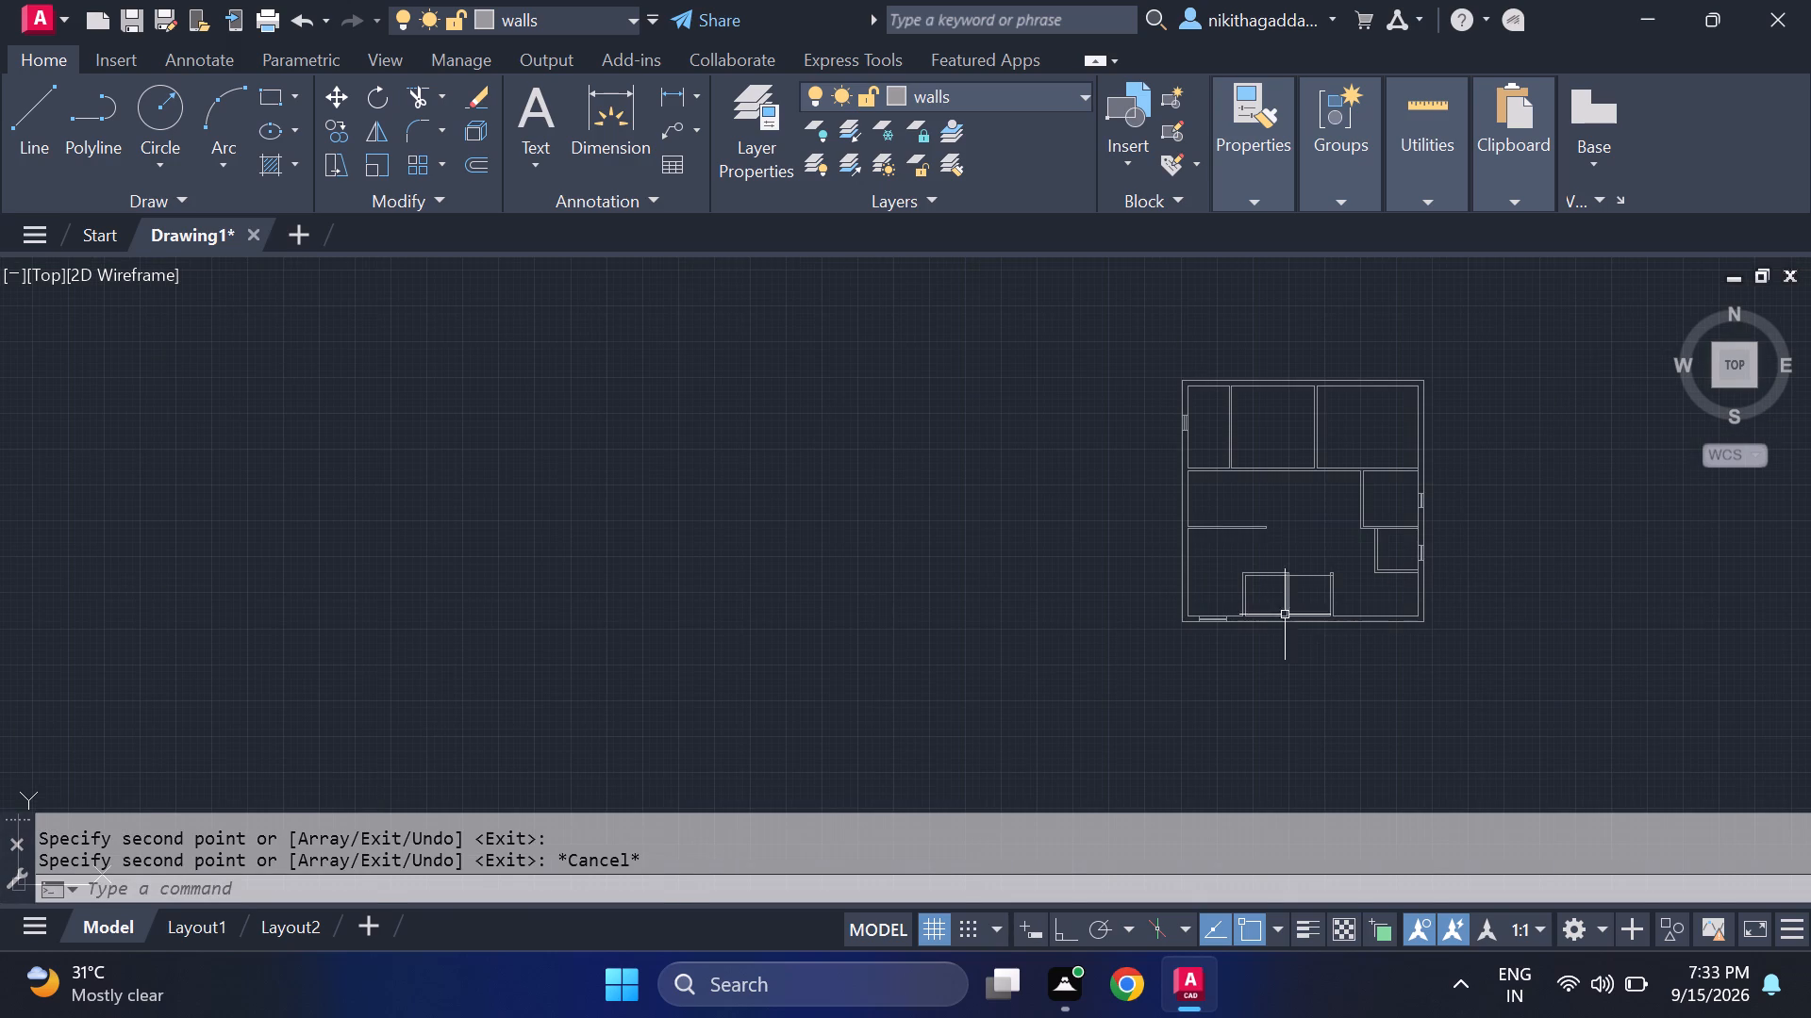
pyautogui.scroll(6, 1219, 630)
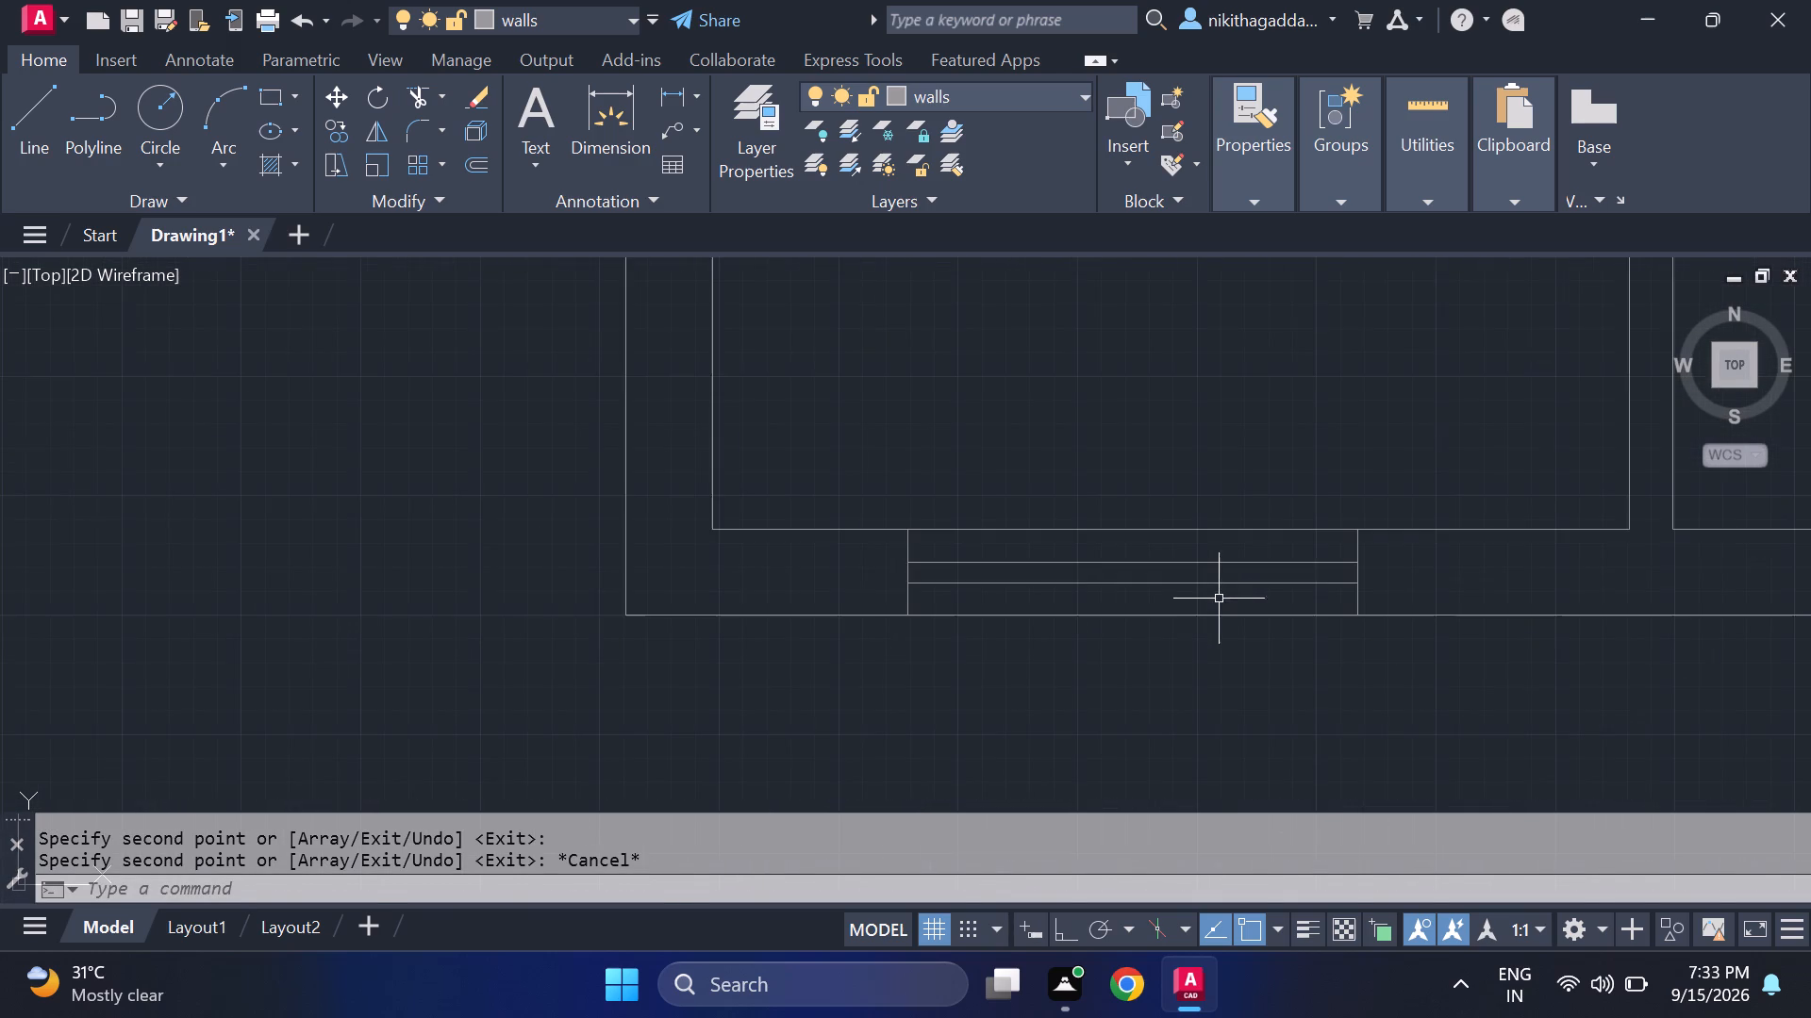
# Copy all eight lines of the southwest room's south-wall window into the south wall of the adjacent small room.
pyautogui.scroll(2, 1225, 591)
pyautogui.click(1691, 494)
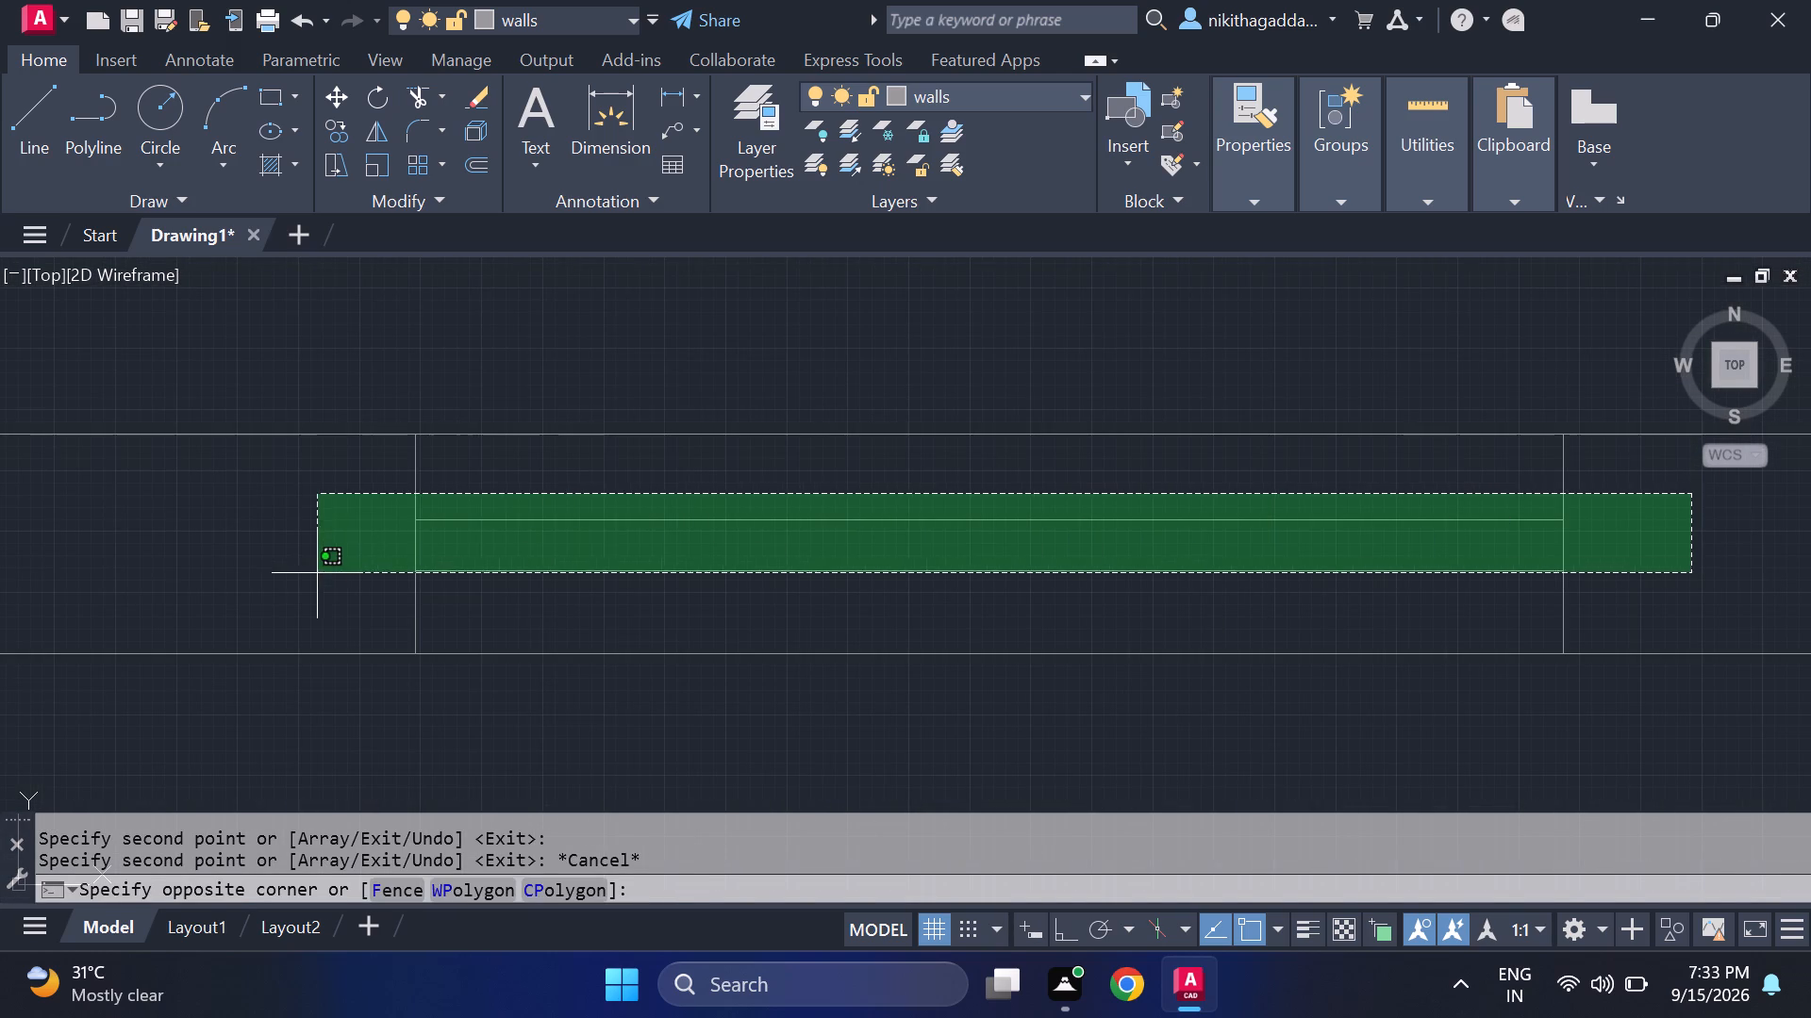
pyautogui.click(297, 582)
pyautogui.click(639, 658)
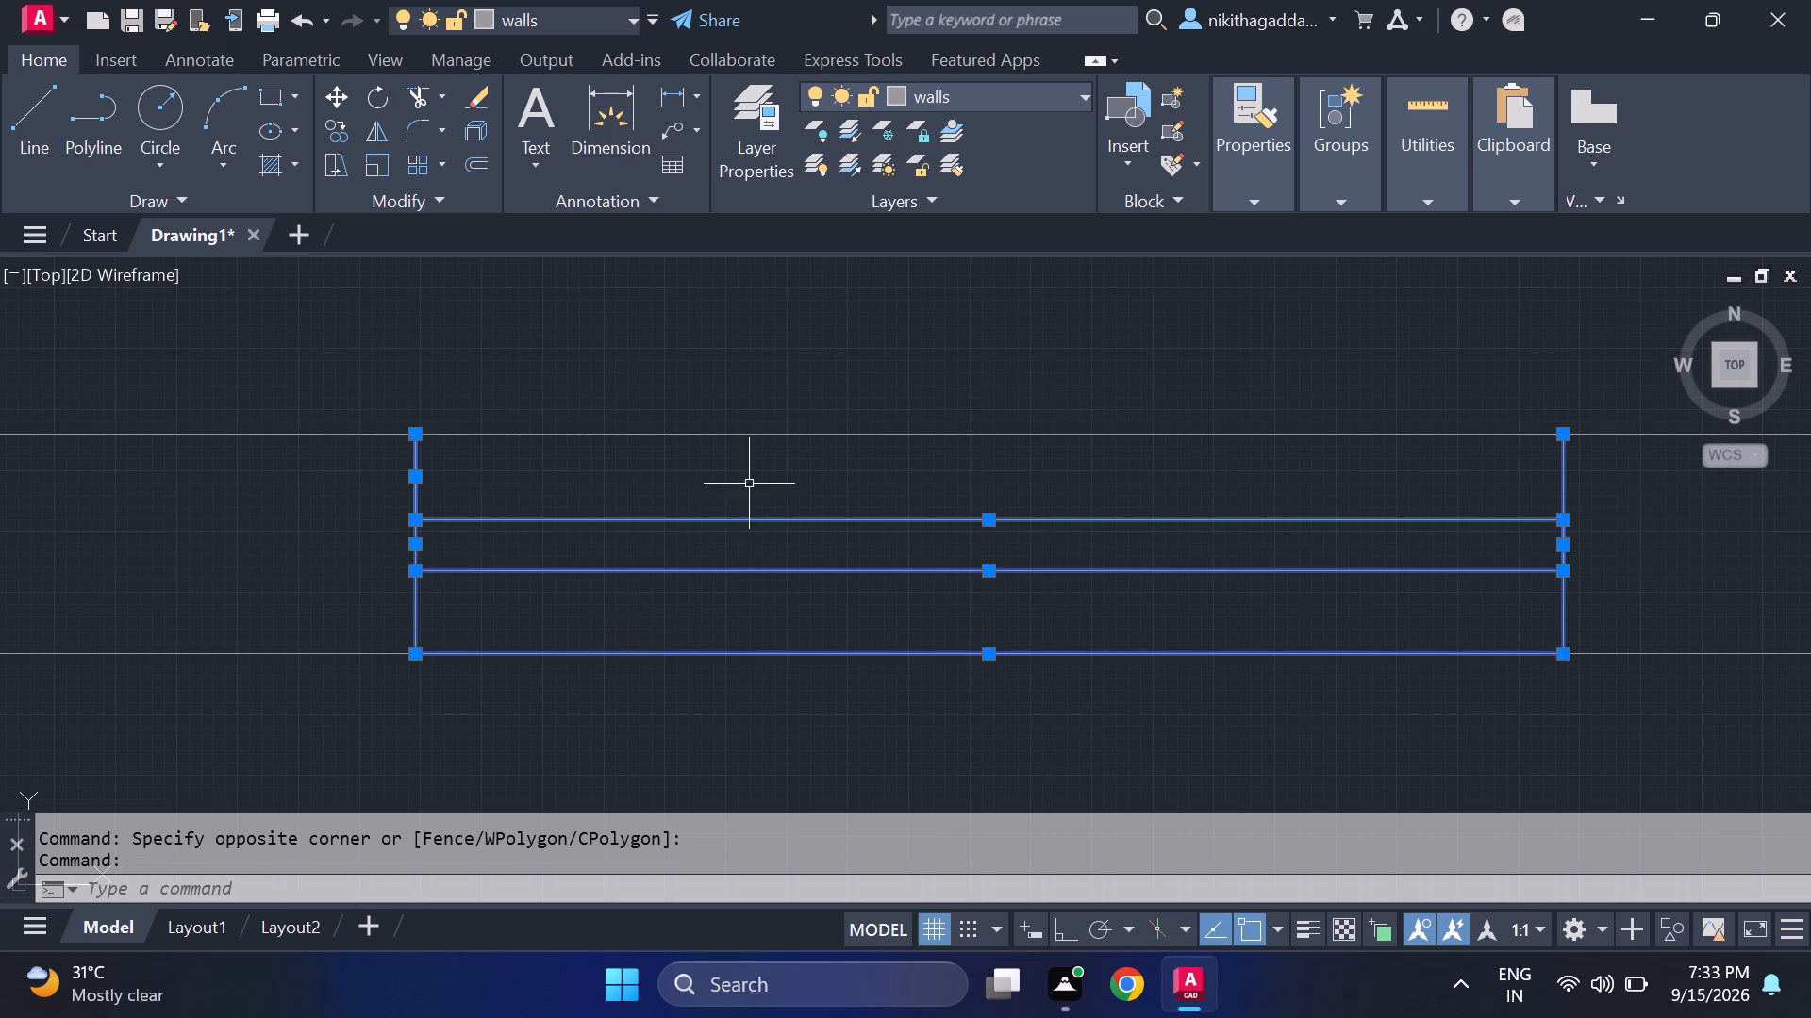
pyautogui.click(778, 438)
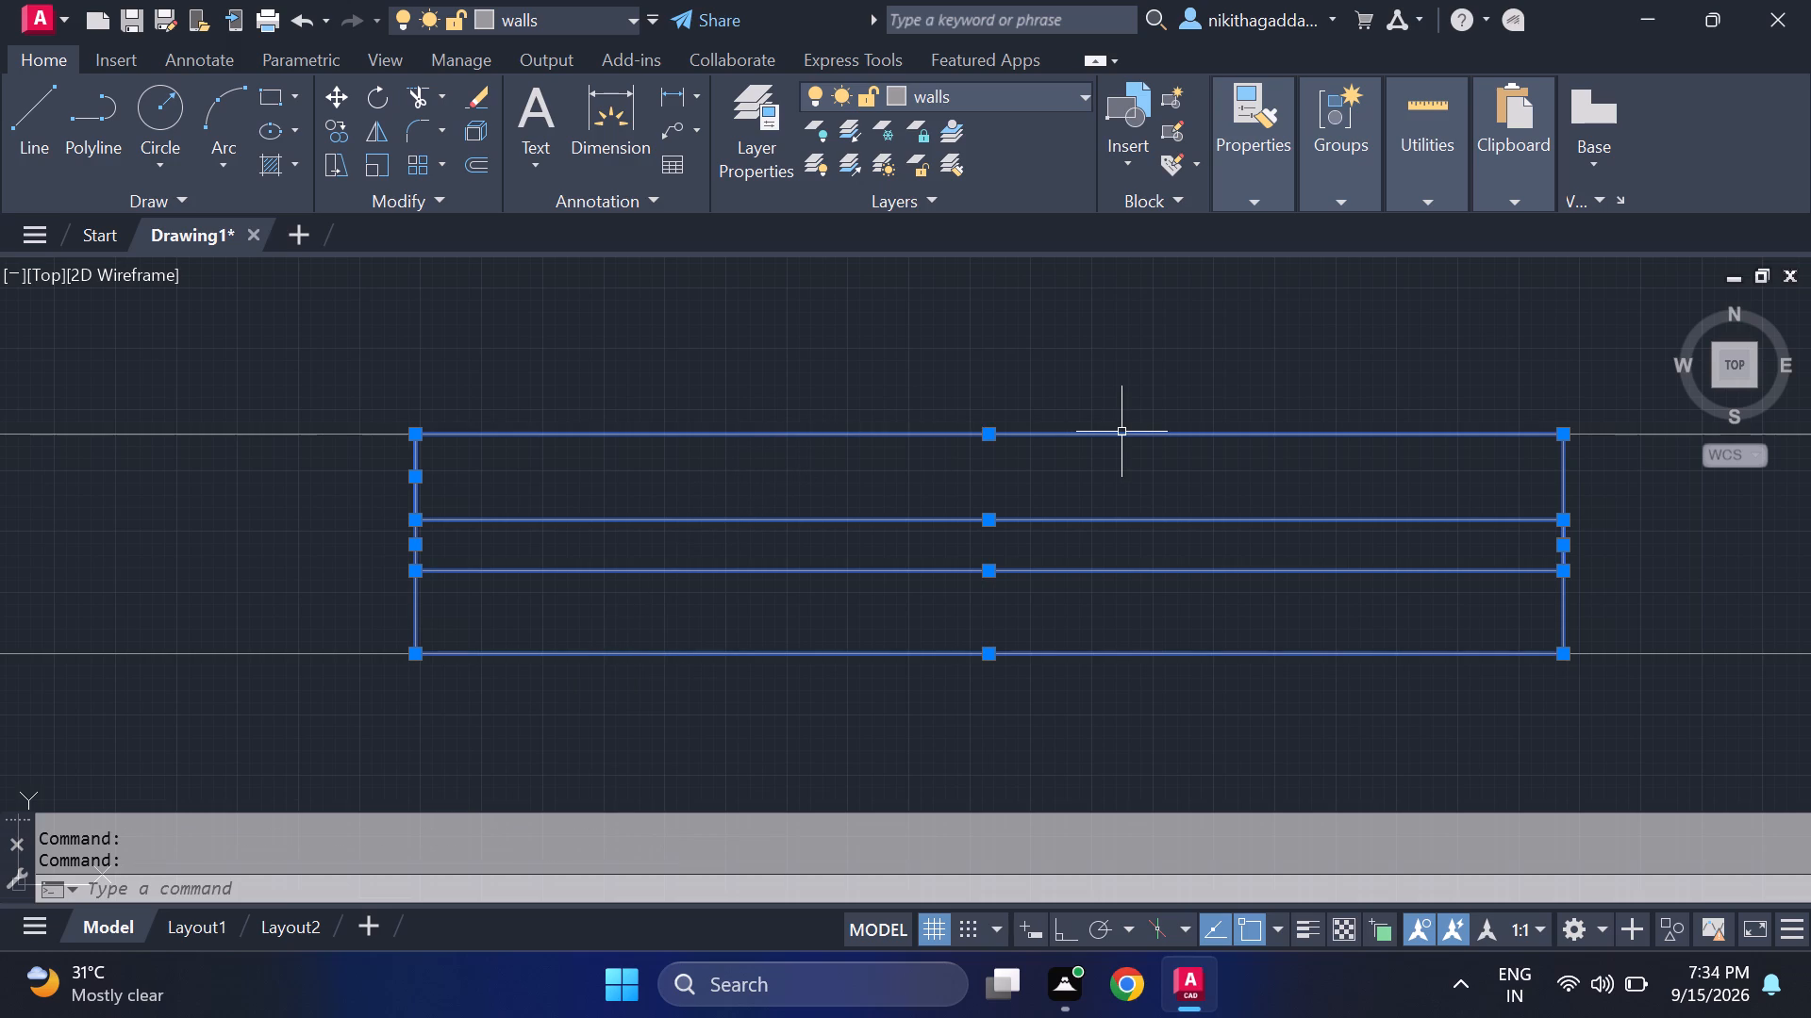
pyautogui.write('co')
pyautogui.press('Return')
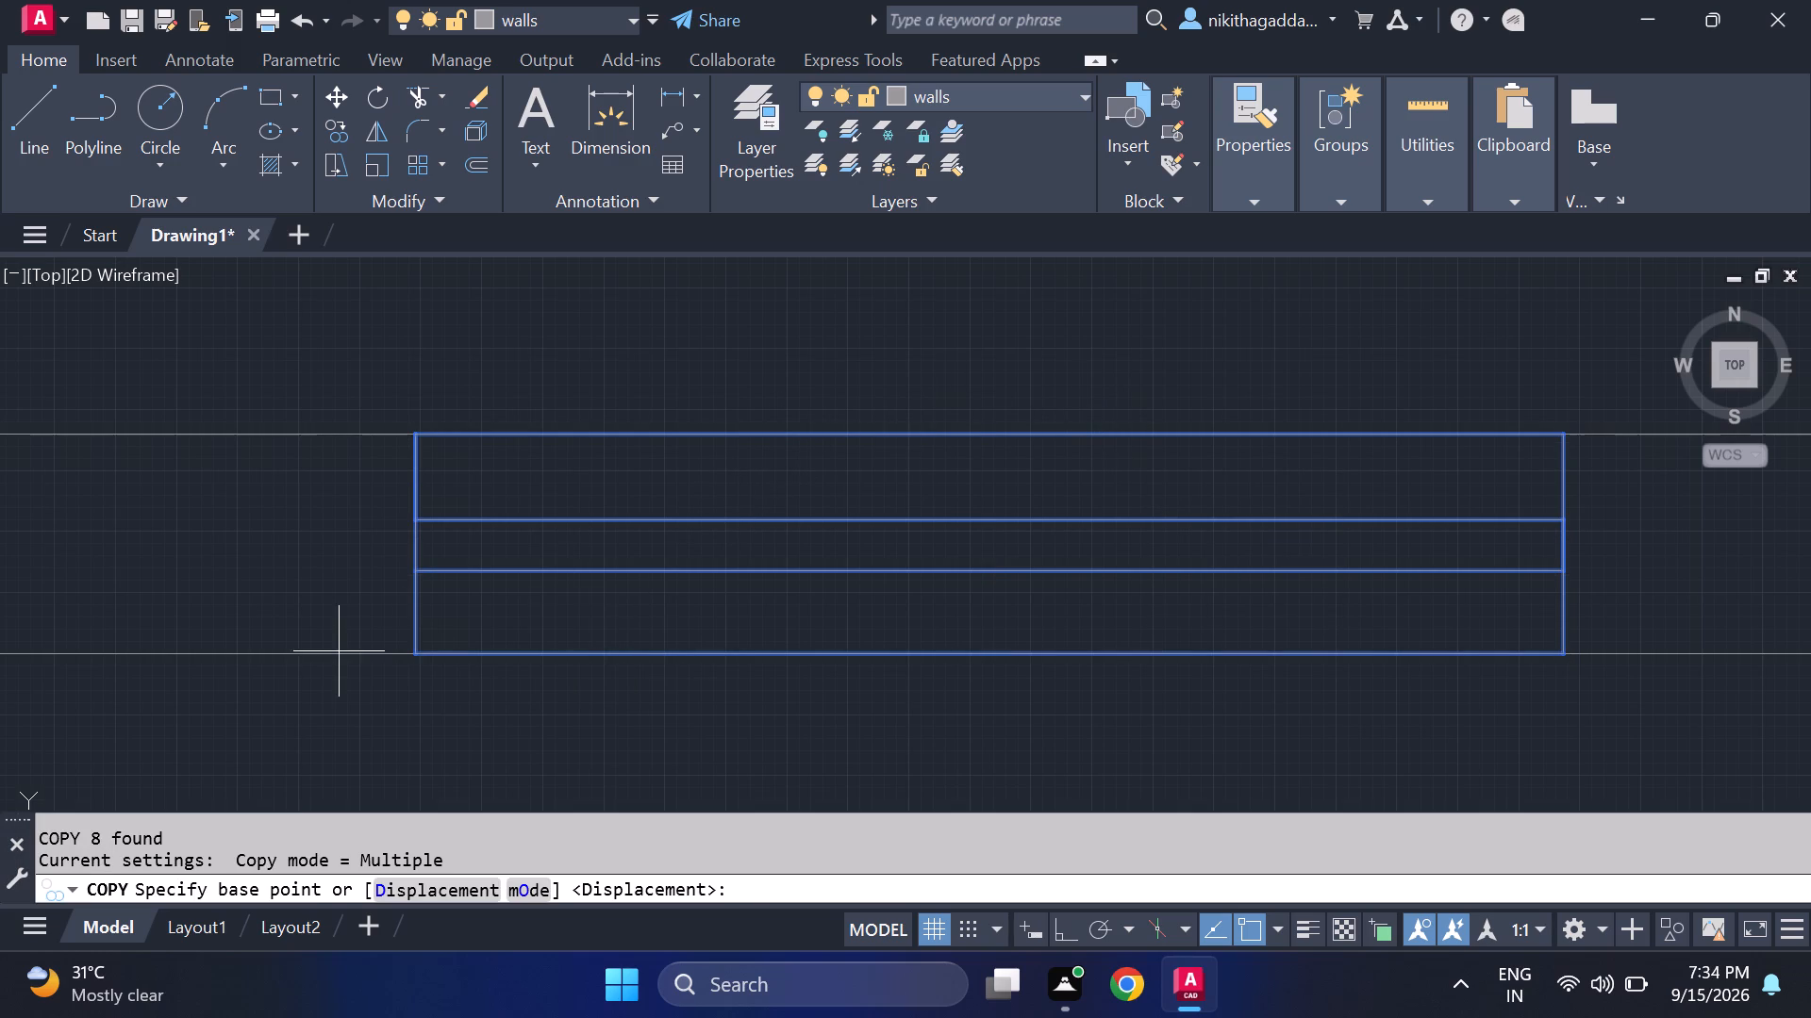
pyautogui.click(421, 652)
pyautogui.scroll(-2, 1142, 638)
pyautogui.moveTo(1049, 642); pyautogui.dragTo(179, 638, button='middle')
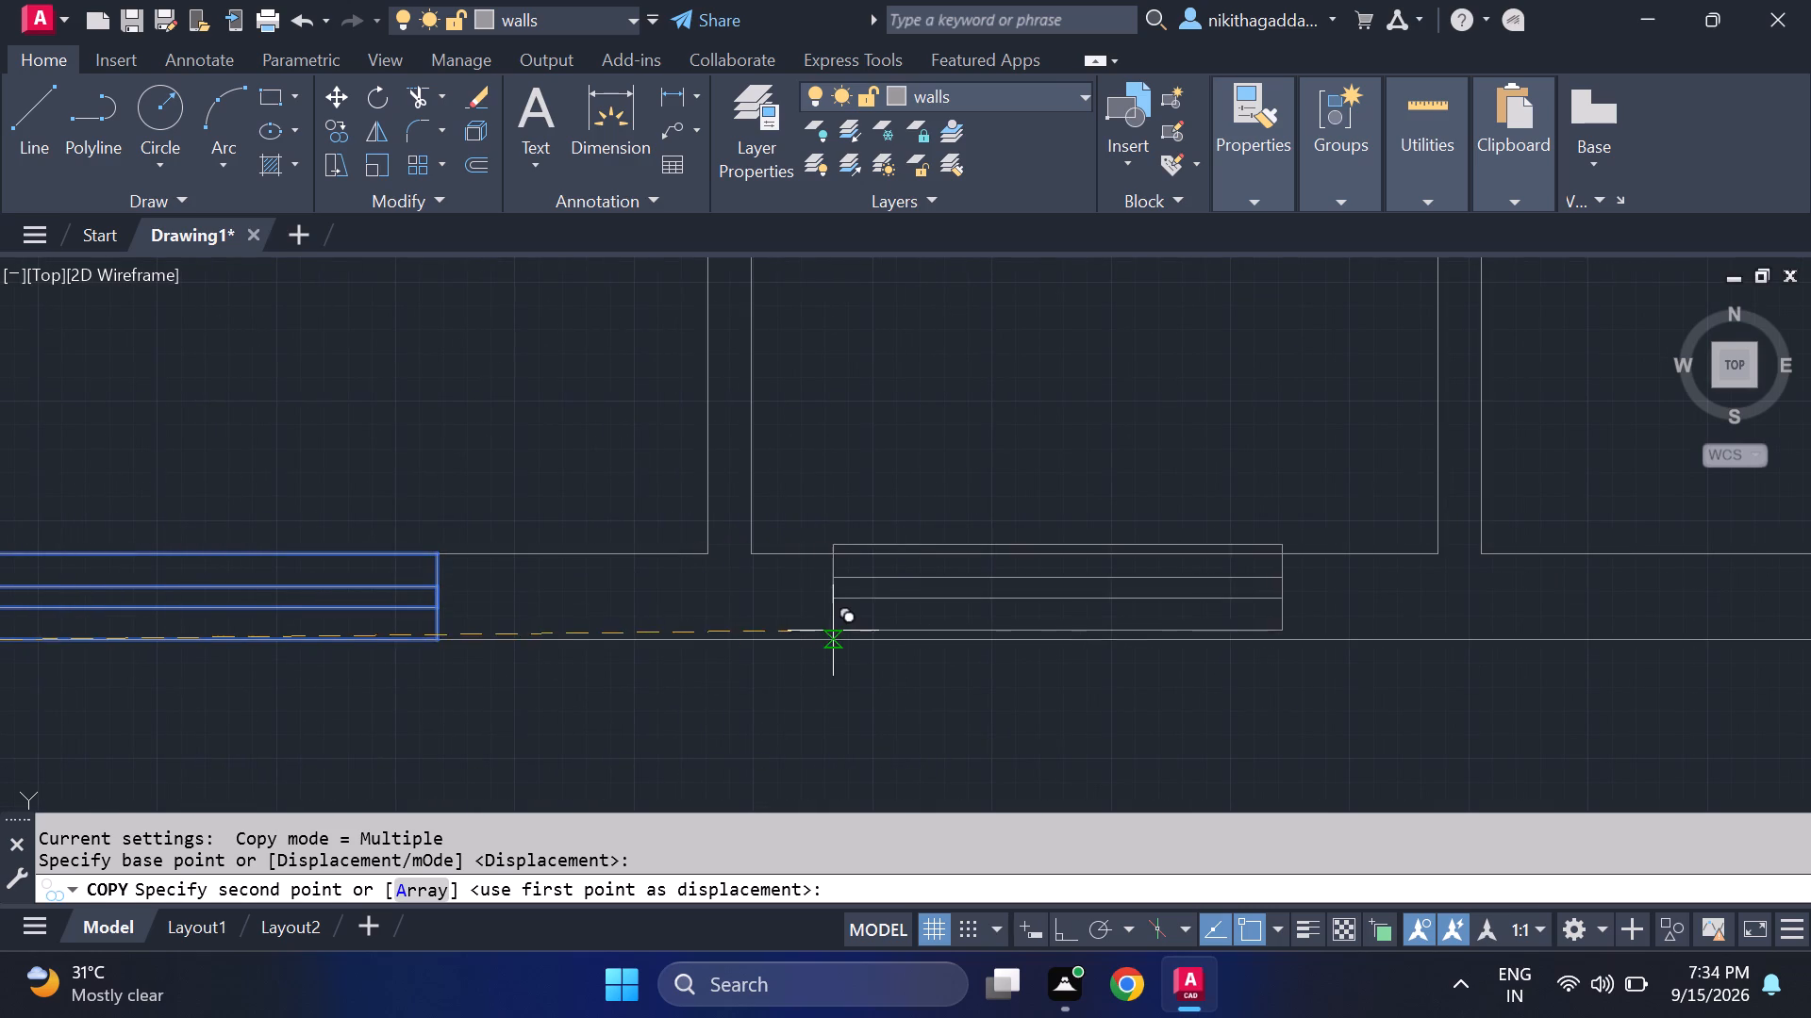
pyautogui.click(895, 638)
# Place two more window copies in the south wall, at the second small south room and the southeast area.
pyautogui.scroll(-2, 1235, 660)
pyautogui.moveTo(1235, 661); pyautogui.dragTo(1233, 661, button='middle')
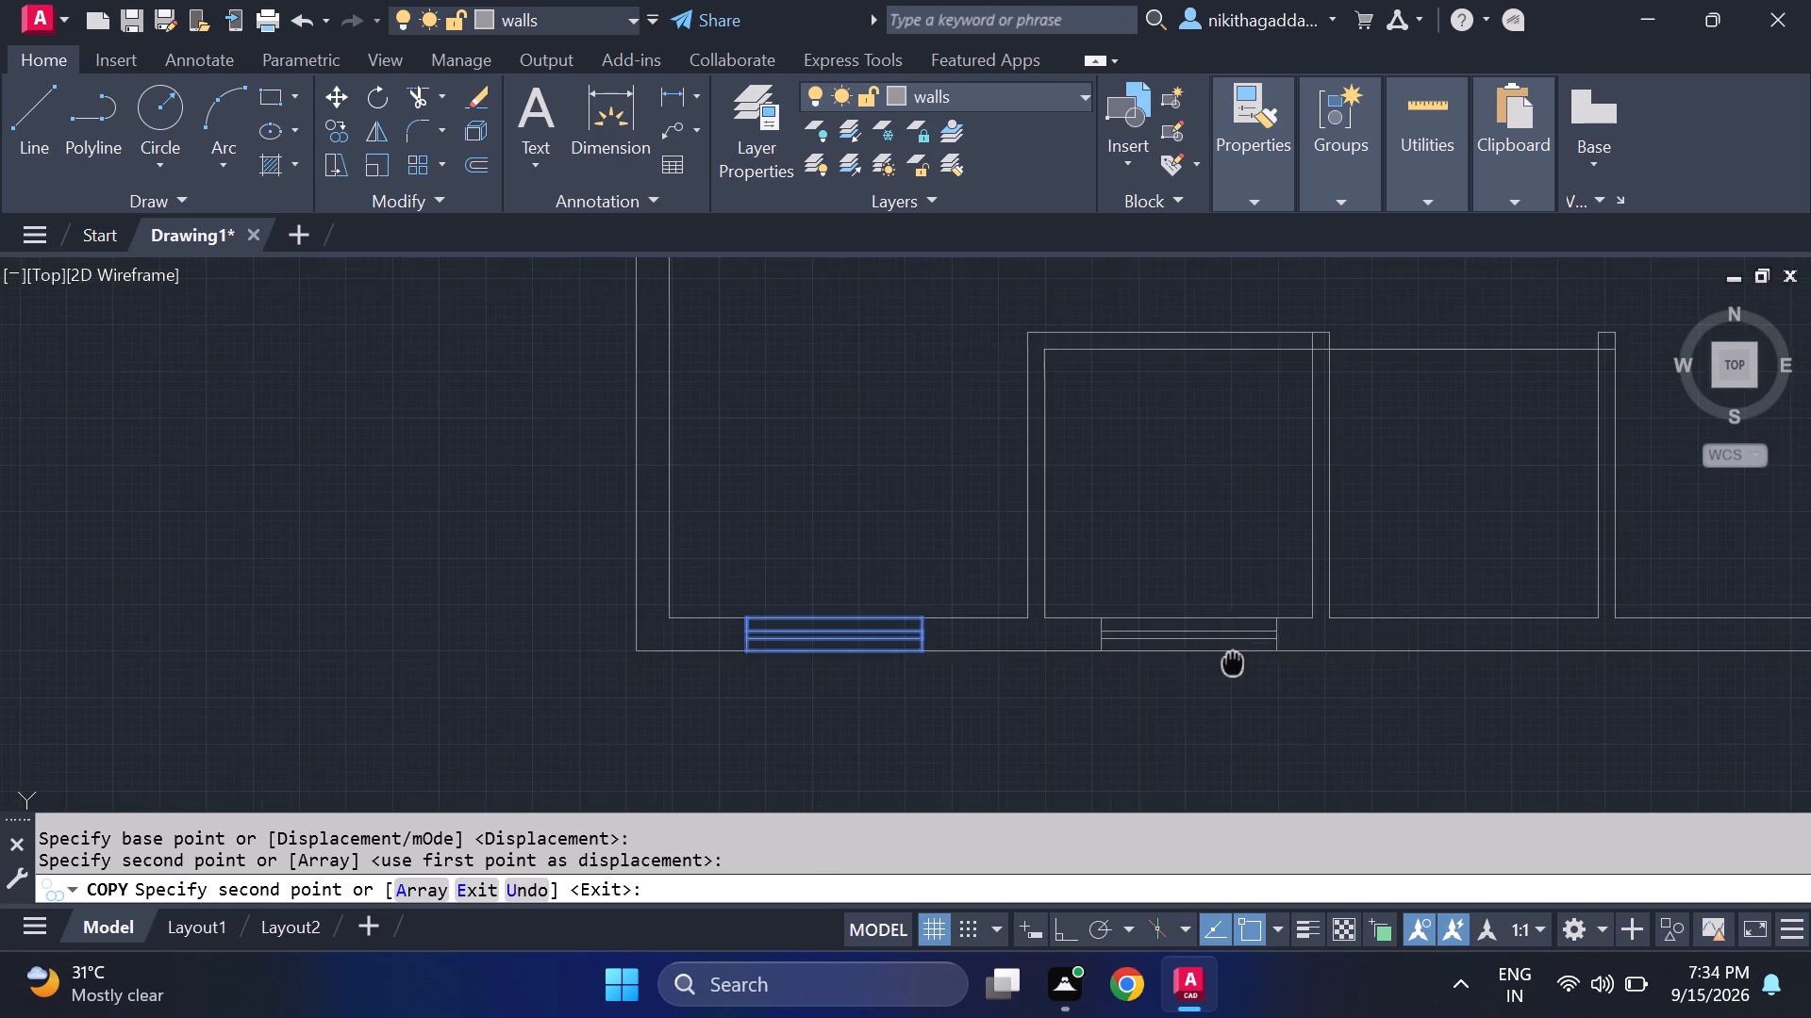
pyautogui.moveTo(1233, 661); pyautogui.dragTo(523, 643, button='middle')
pyautogui.click(685, 630)
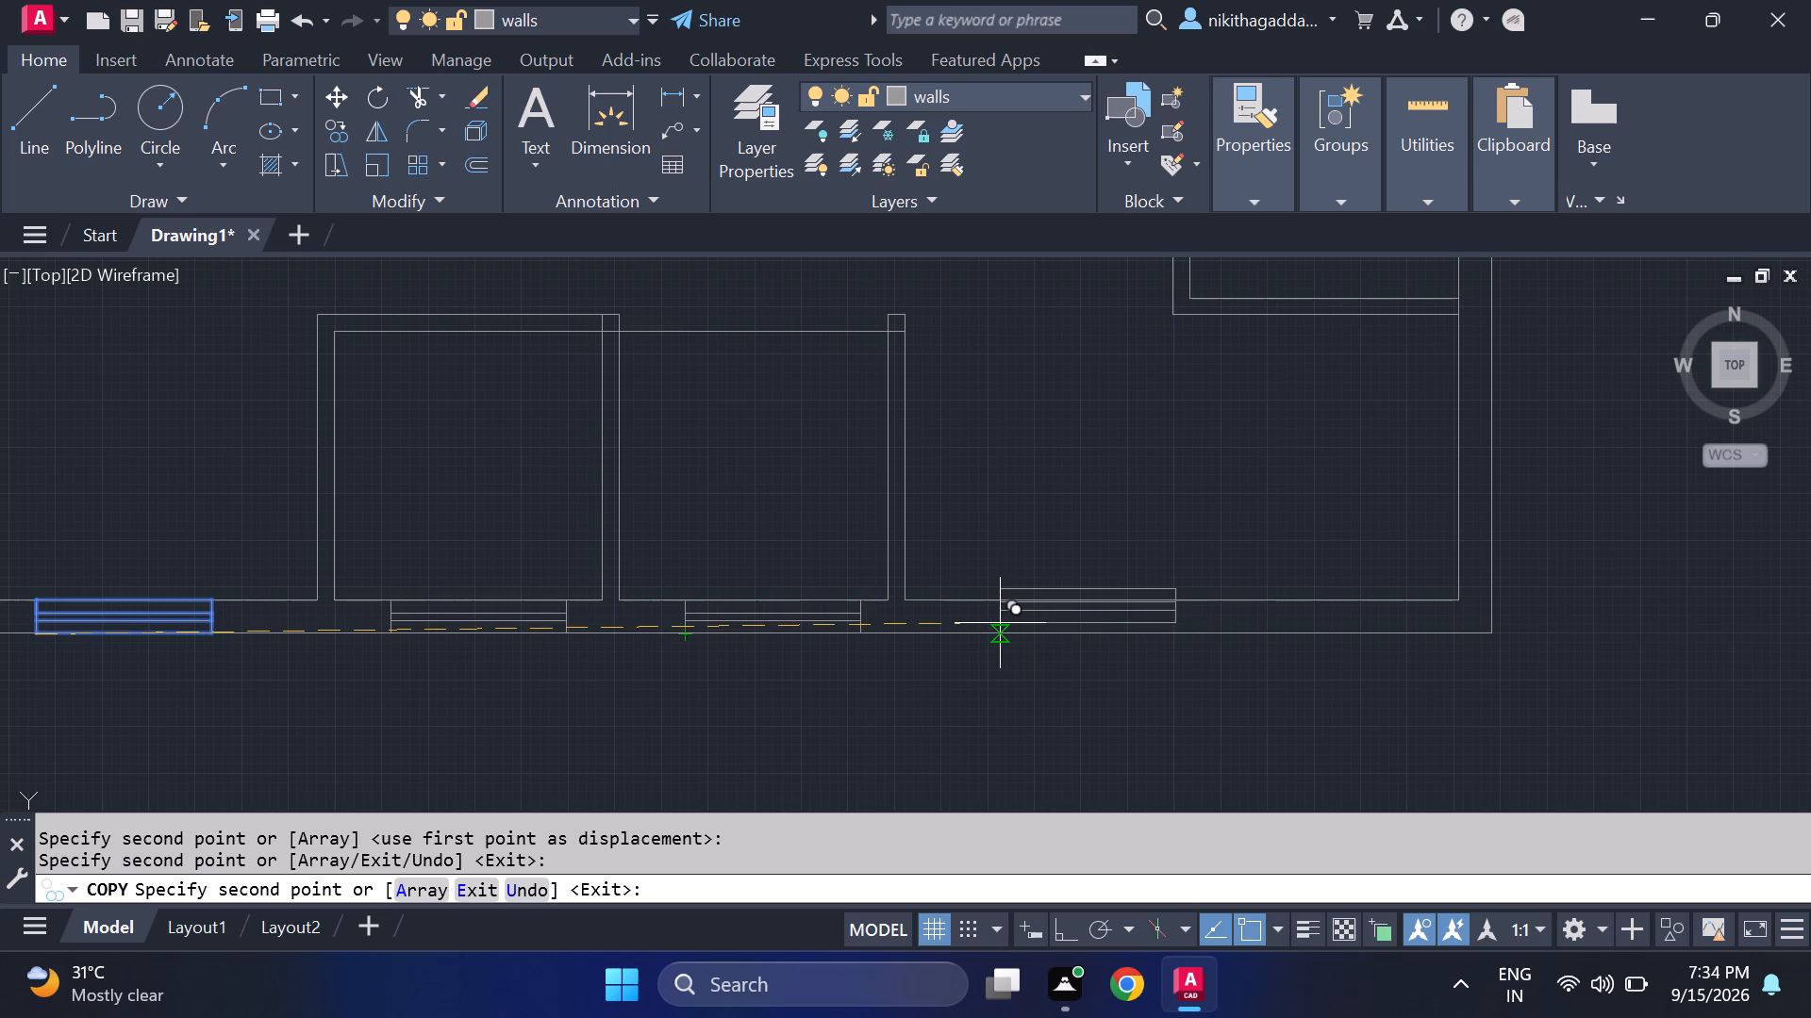
pyautogui.click(991, 626)
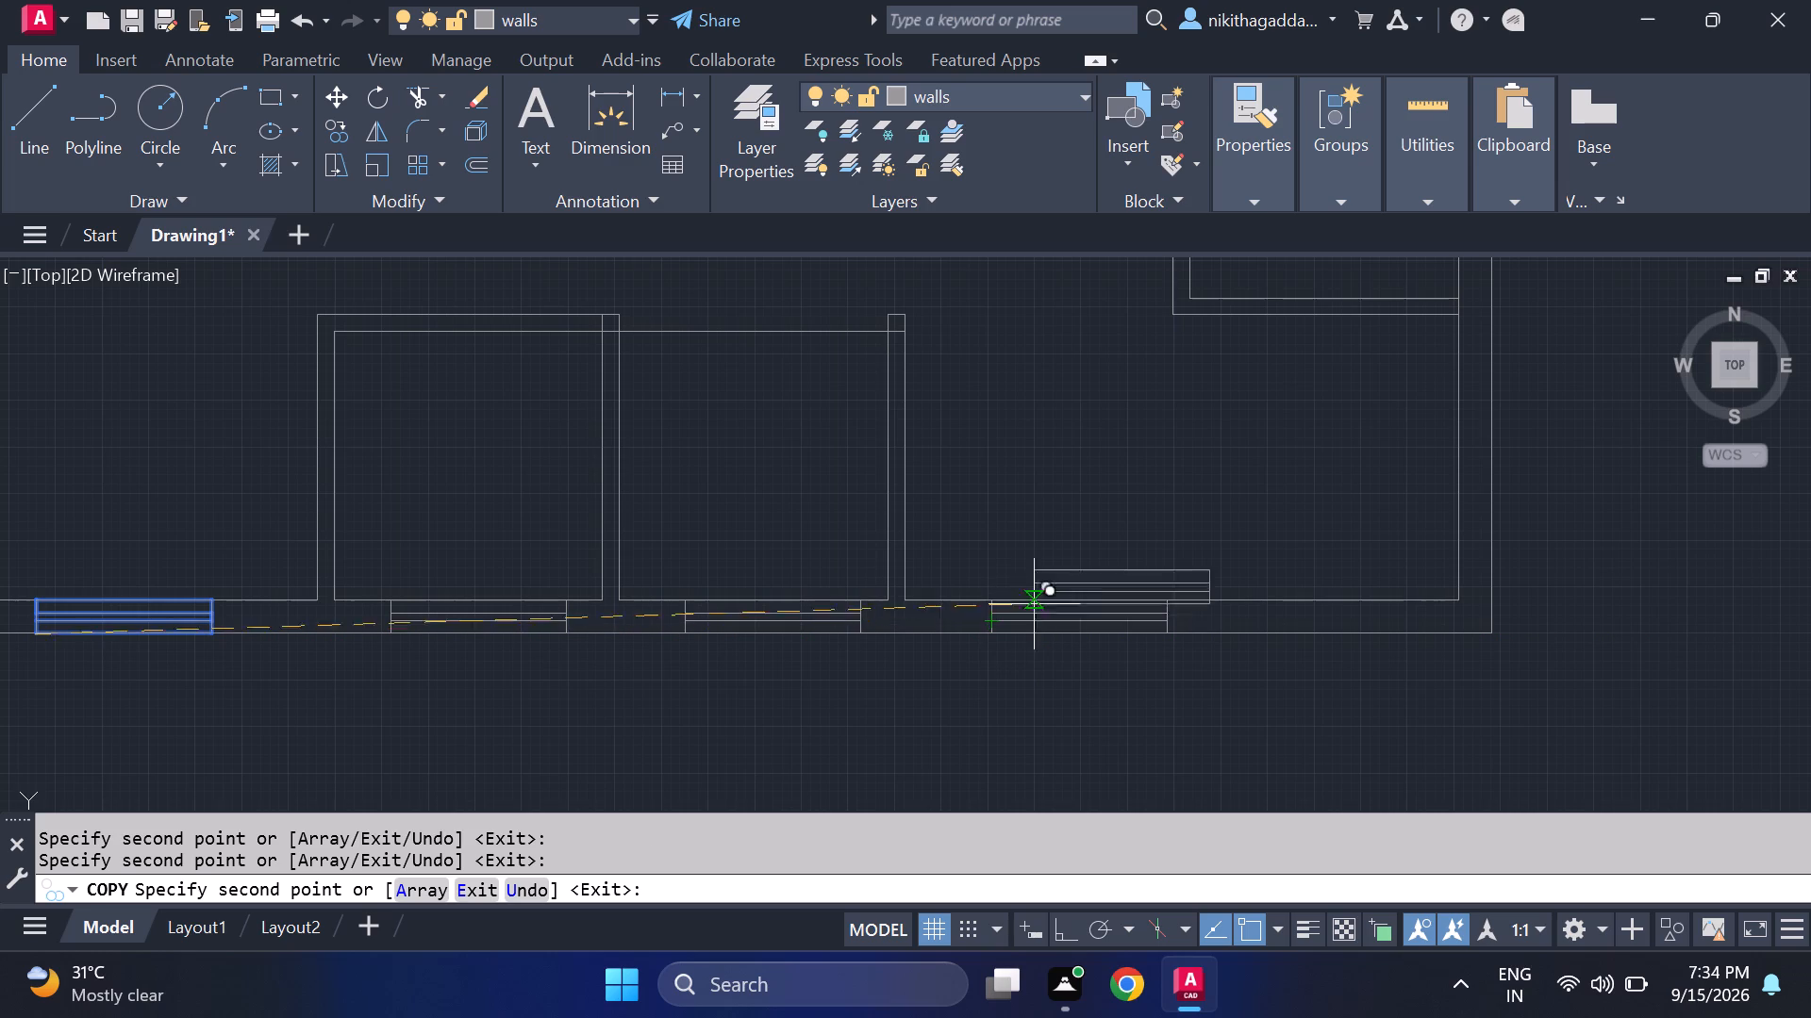
# Place further copies of the window in the north wall, at the middle north room and the northeast room.
pyautogui.scroll(-2, 1086, 522)
pyautogui.moveTo(1089, 495); pyautogui.dragTo(1104, 544, button='middle')
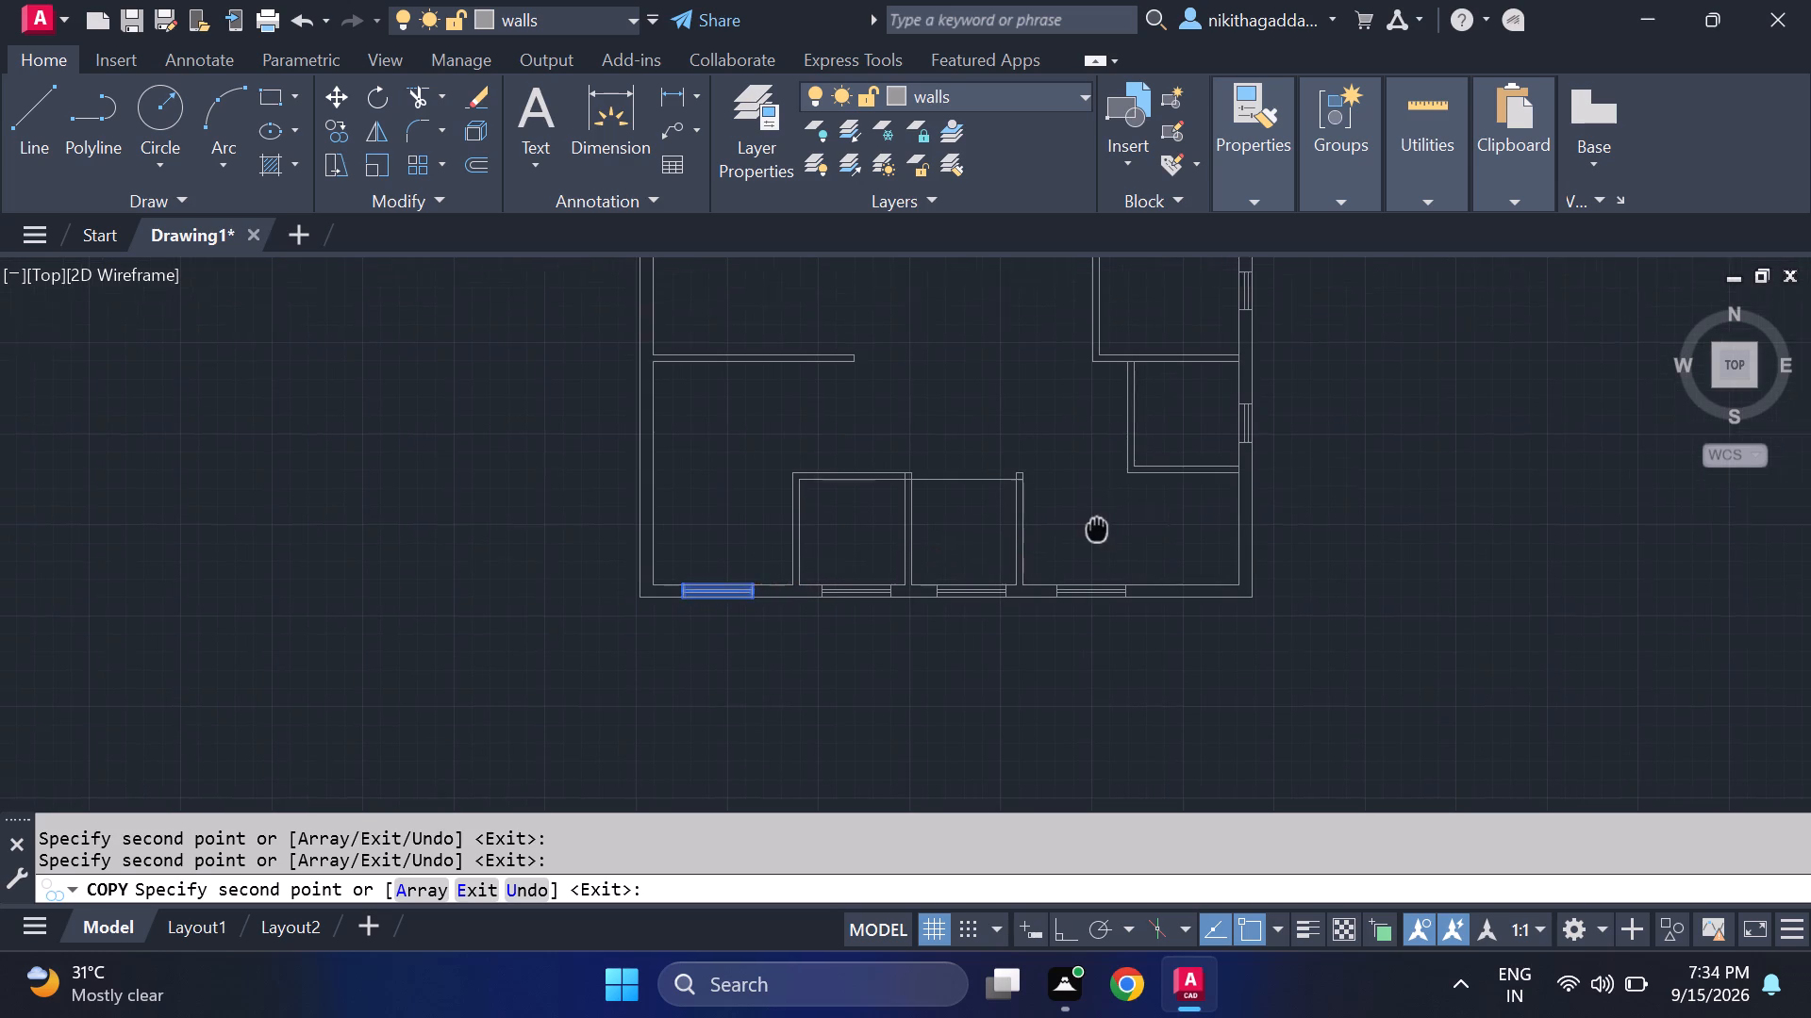
pyautogui.moveTo(1104, 544); pyautogui.dragTo(1176, 653, button='middle')
pyautogui.scroll(-2, 935, 487)
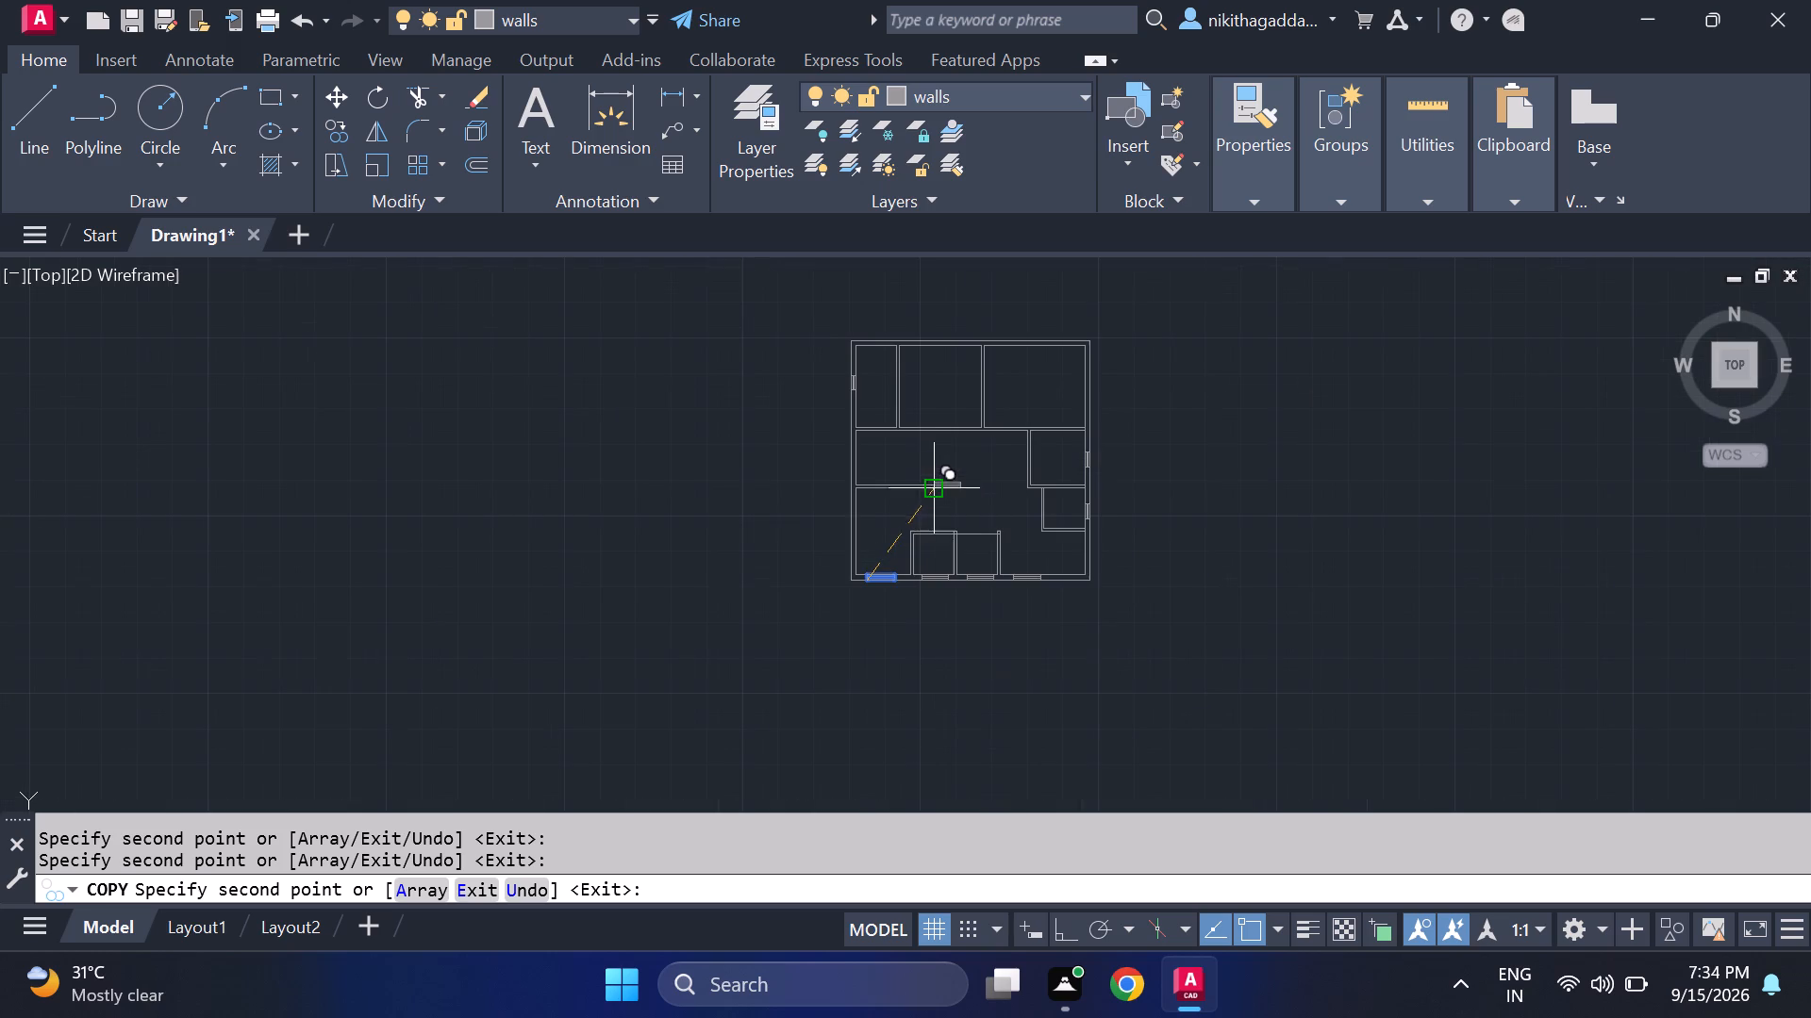
pyautogui.moveTo(939, 455); pyautogui.dragTo(975, 601, button='middle')
pyautogui.moveTo(977, 557); pyautogui.dragTo(989, 651, button='middle')
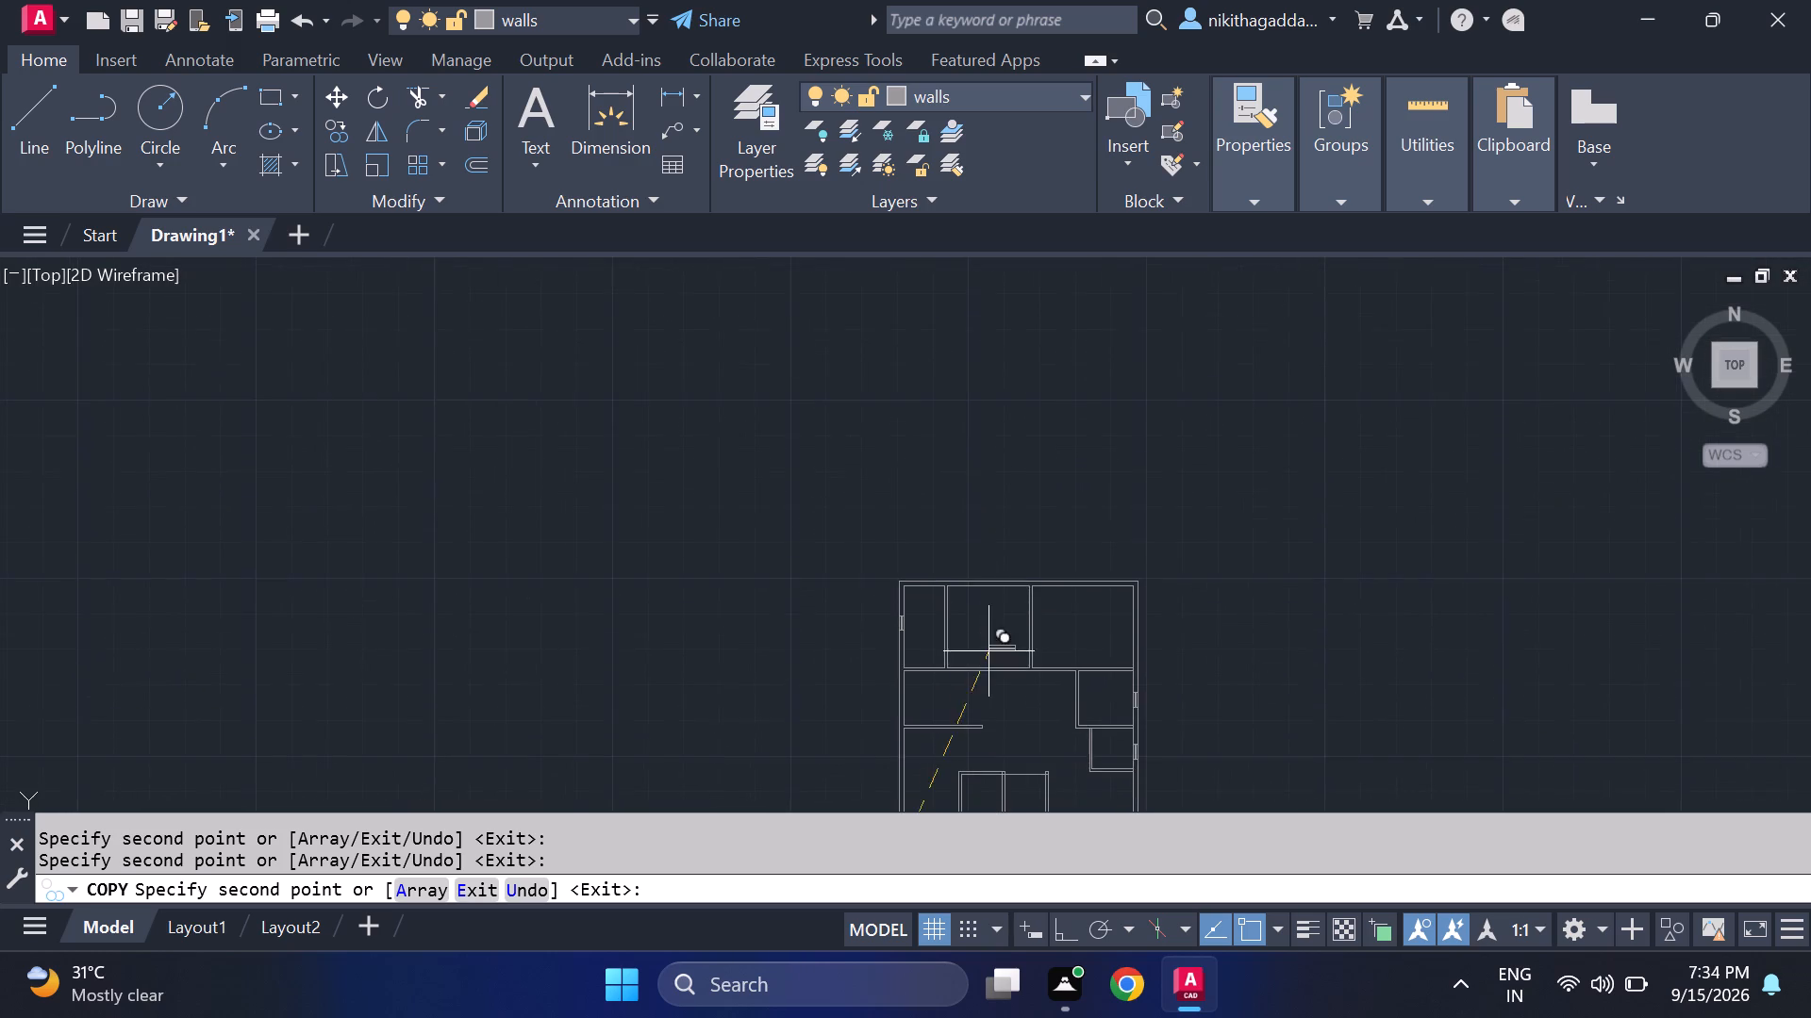
pyautogui.scroll(4, 987, 568)
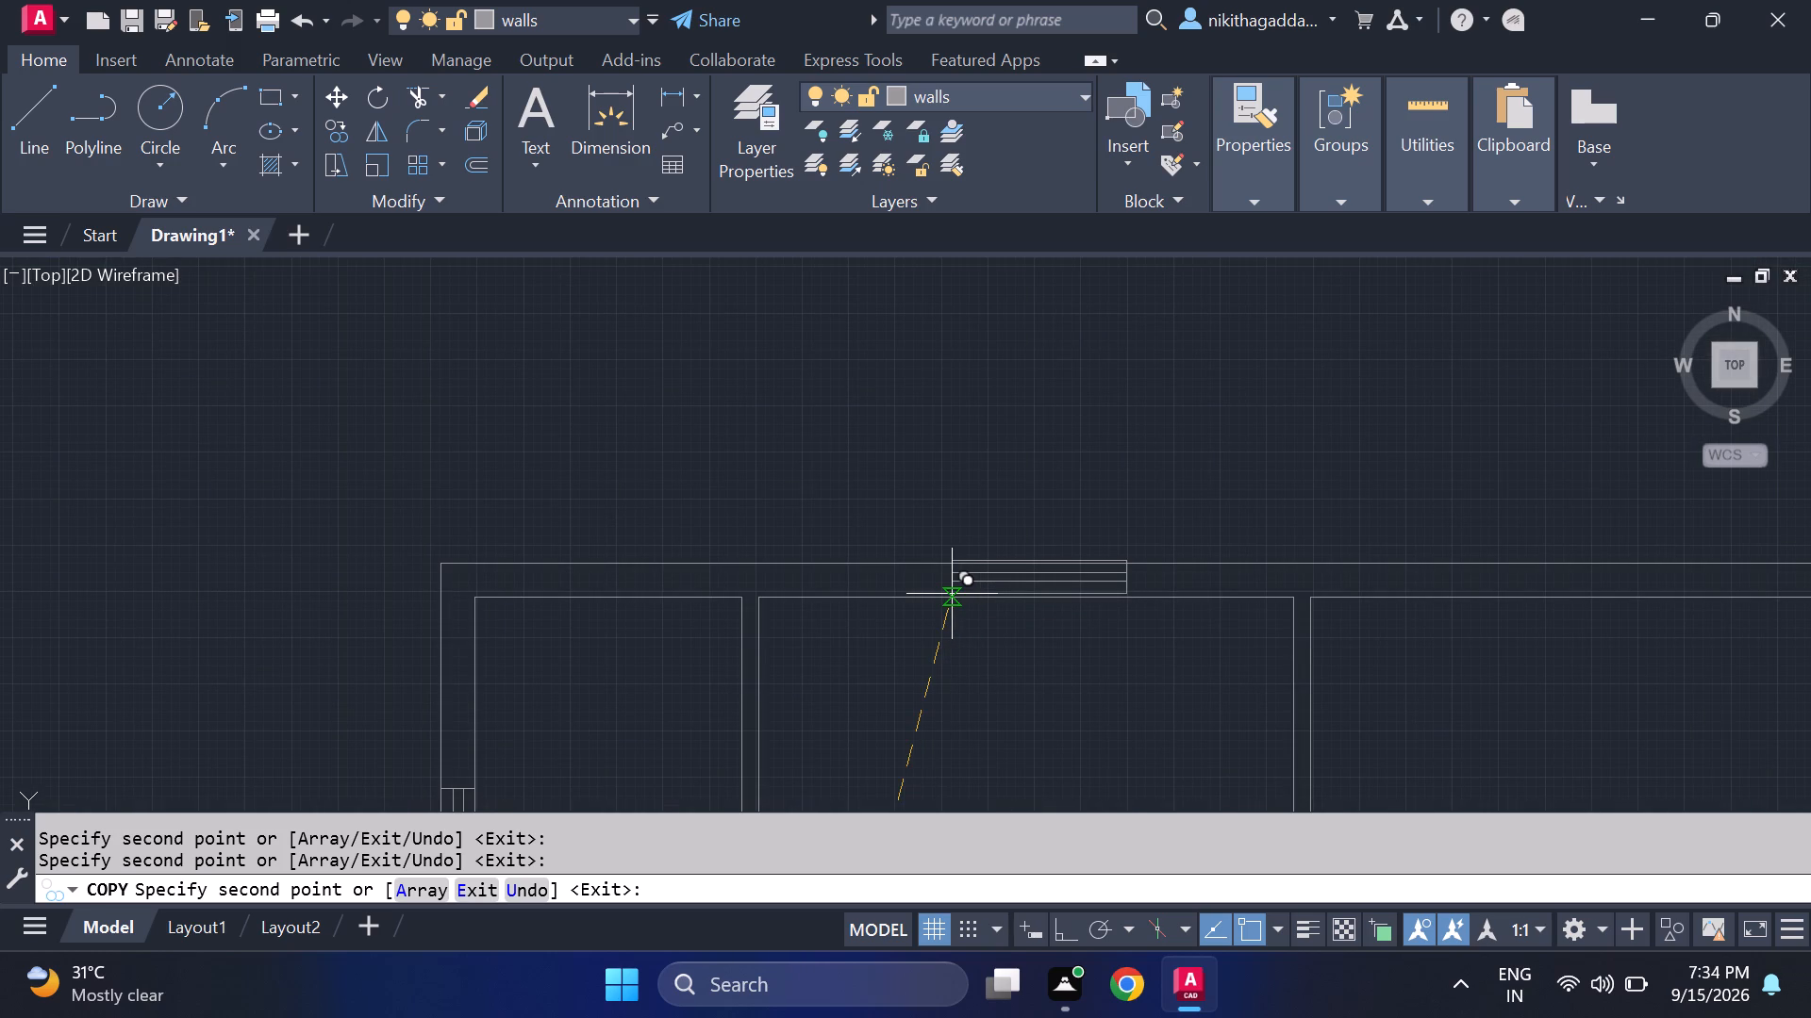
pyautogui.click(952, 594)
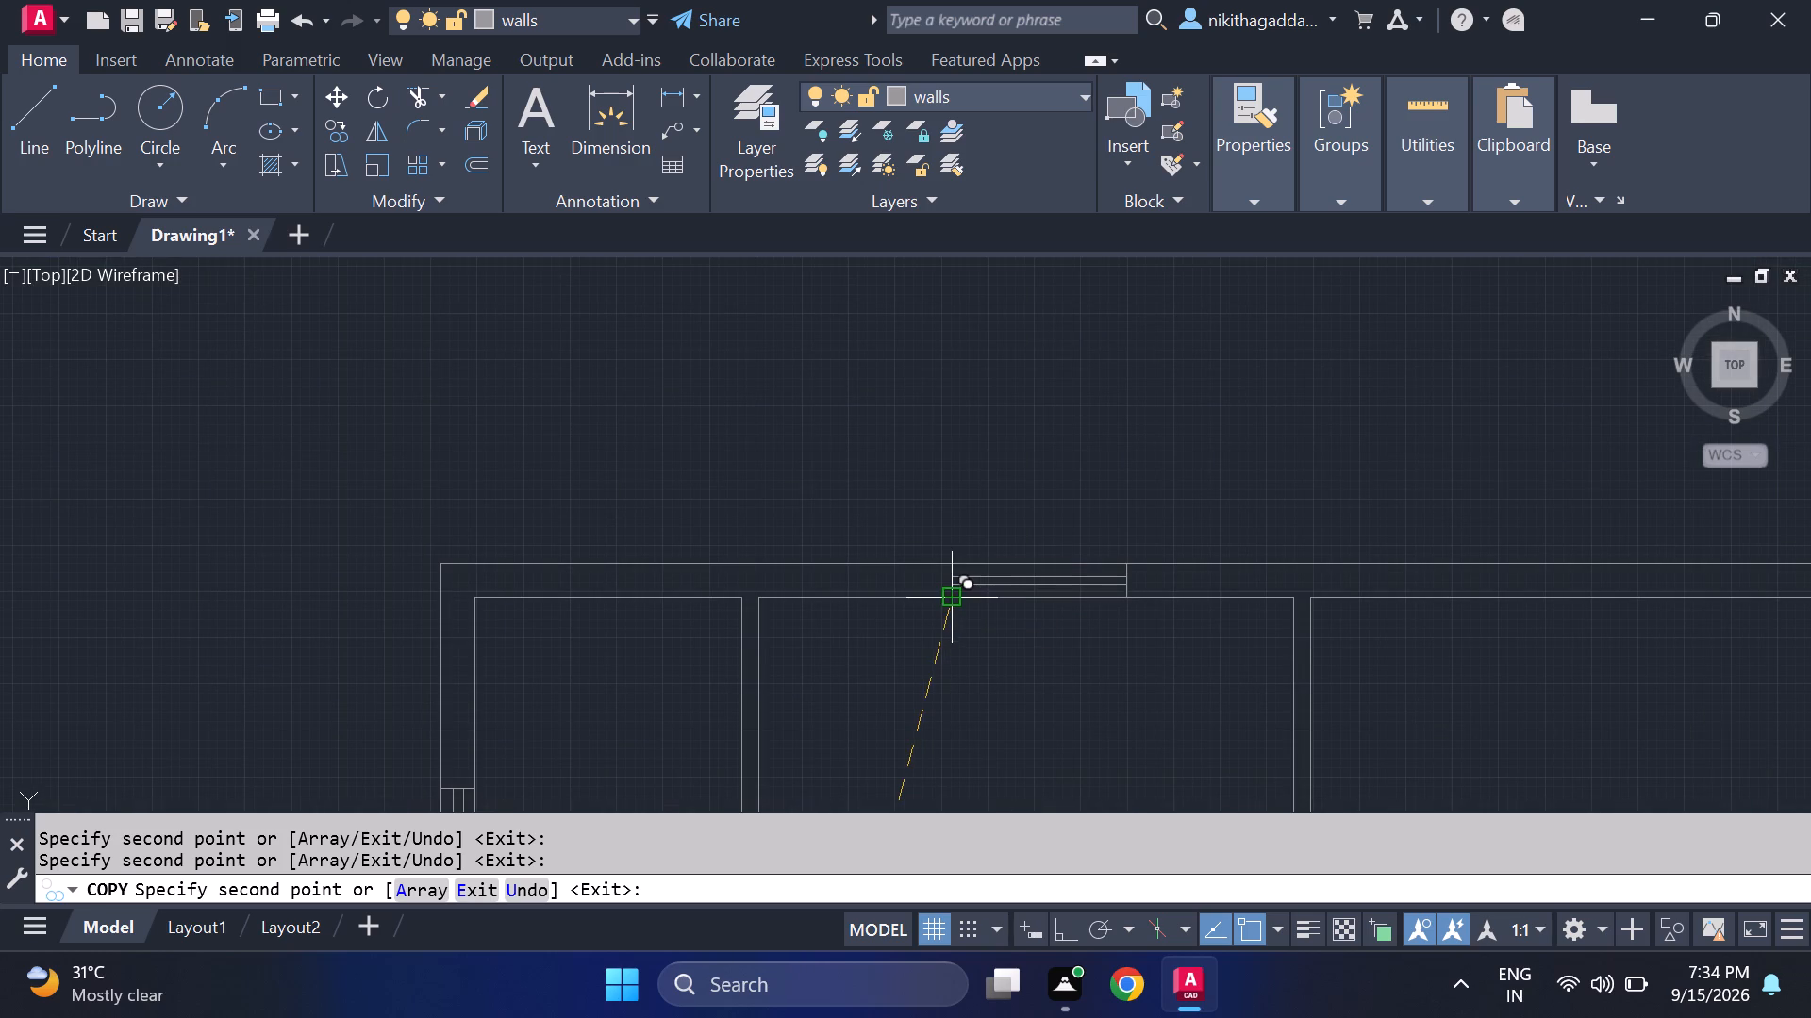
pyautogui.moveTo(1389, 616); pyautogui.dragTo(859, 605, button='middle')
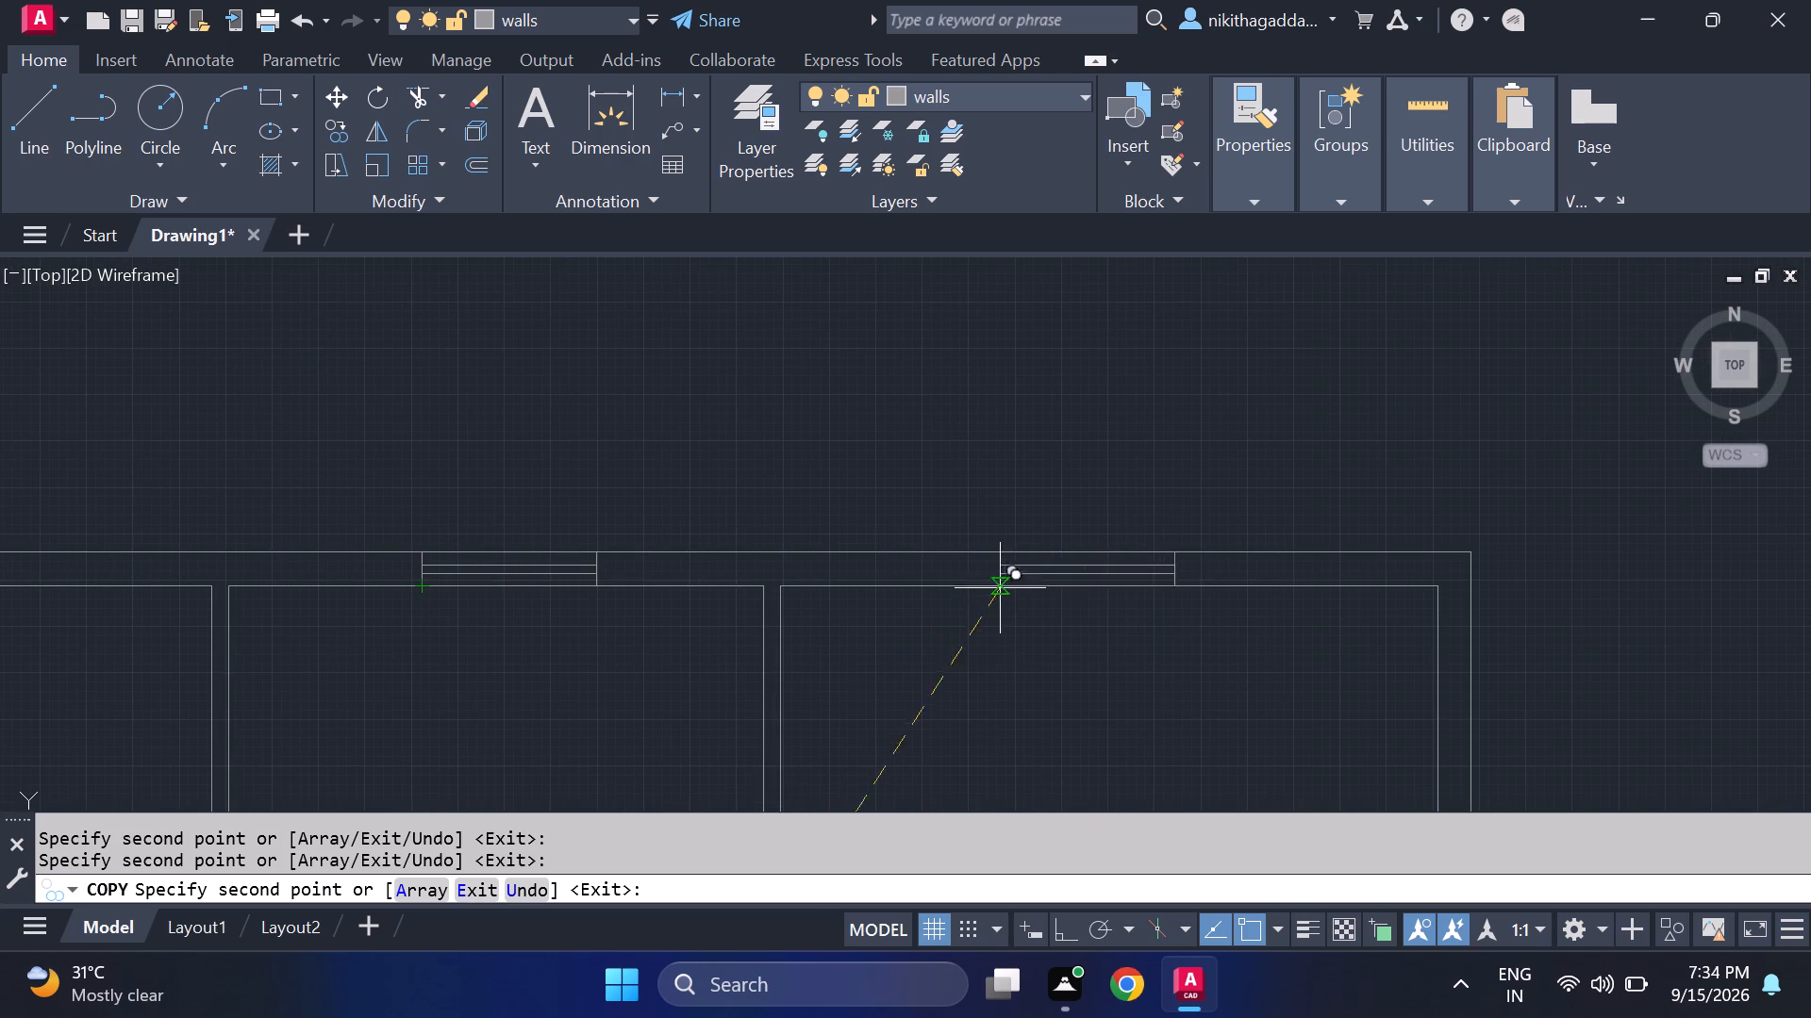
pyautogui.click(1072, 587)
# Place a spare copy of the window in the empty space west of the plan and end copying.
pyautogui.scroll(-3, 901, 596)
pyautogui.moveTo(895, 596); pyautogui.dragTo(972, 409, button='middle')
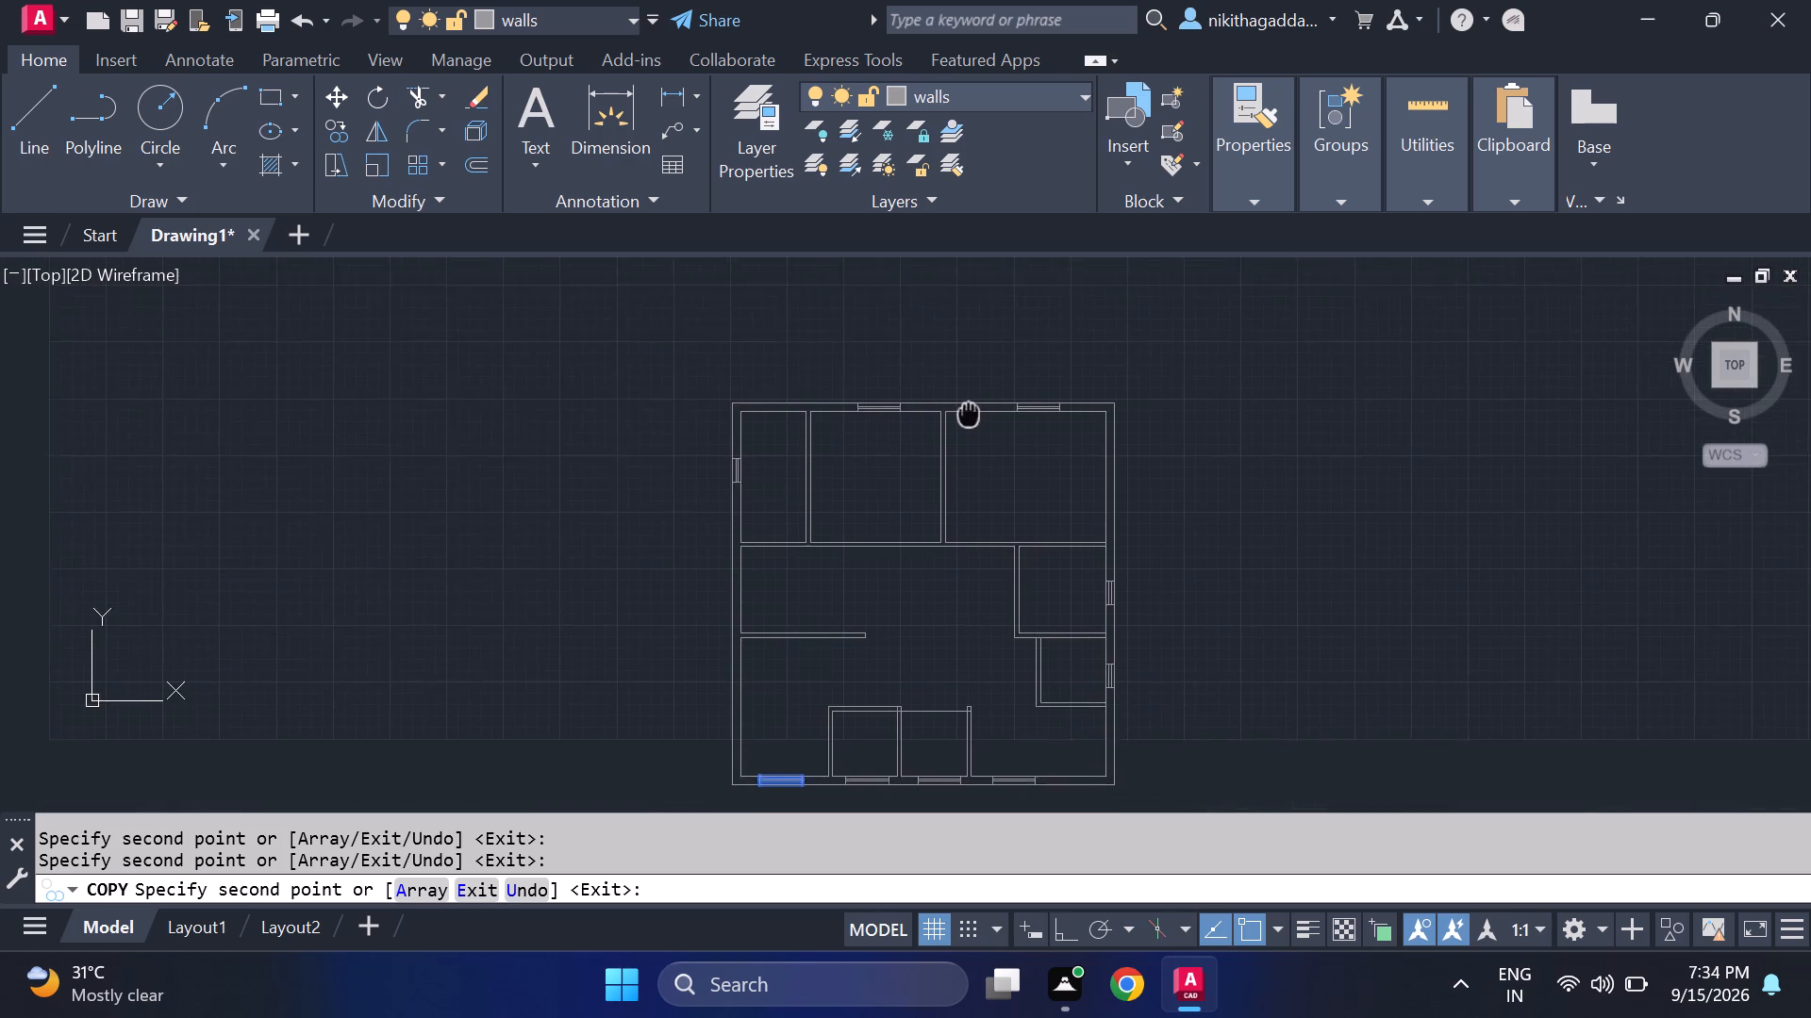
pyautogui.moveTo(972, 409); pyautogui.dragTo(981, 377, button='middle')
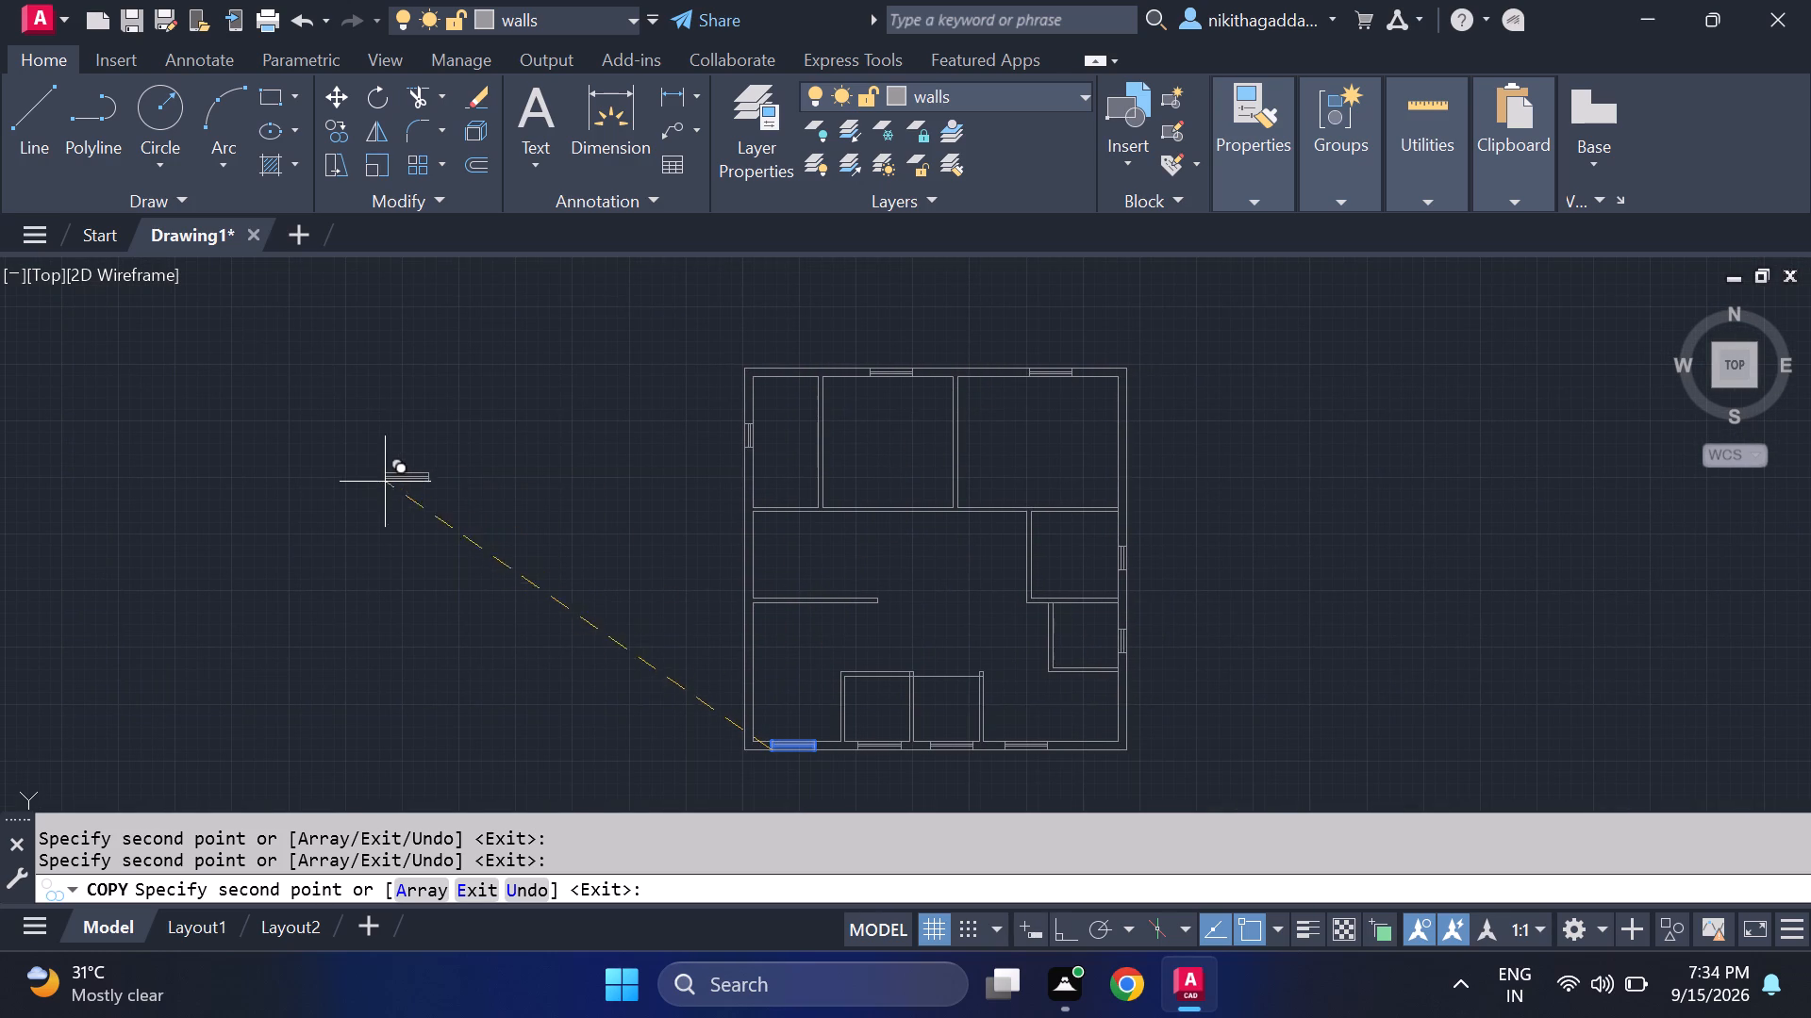
pyautogui.click(549, 519)
pyautogui.press('Escape')
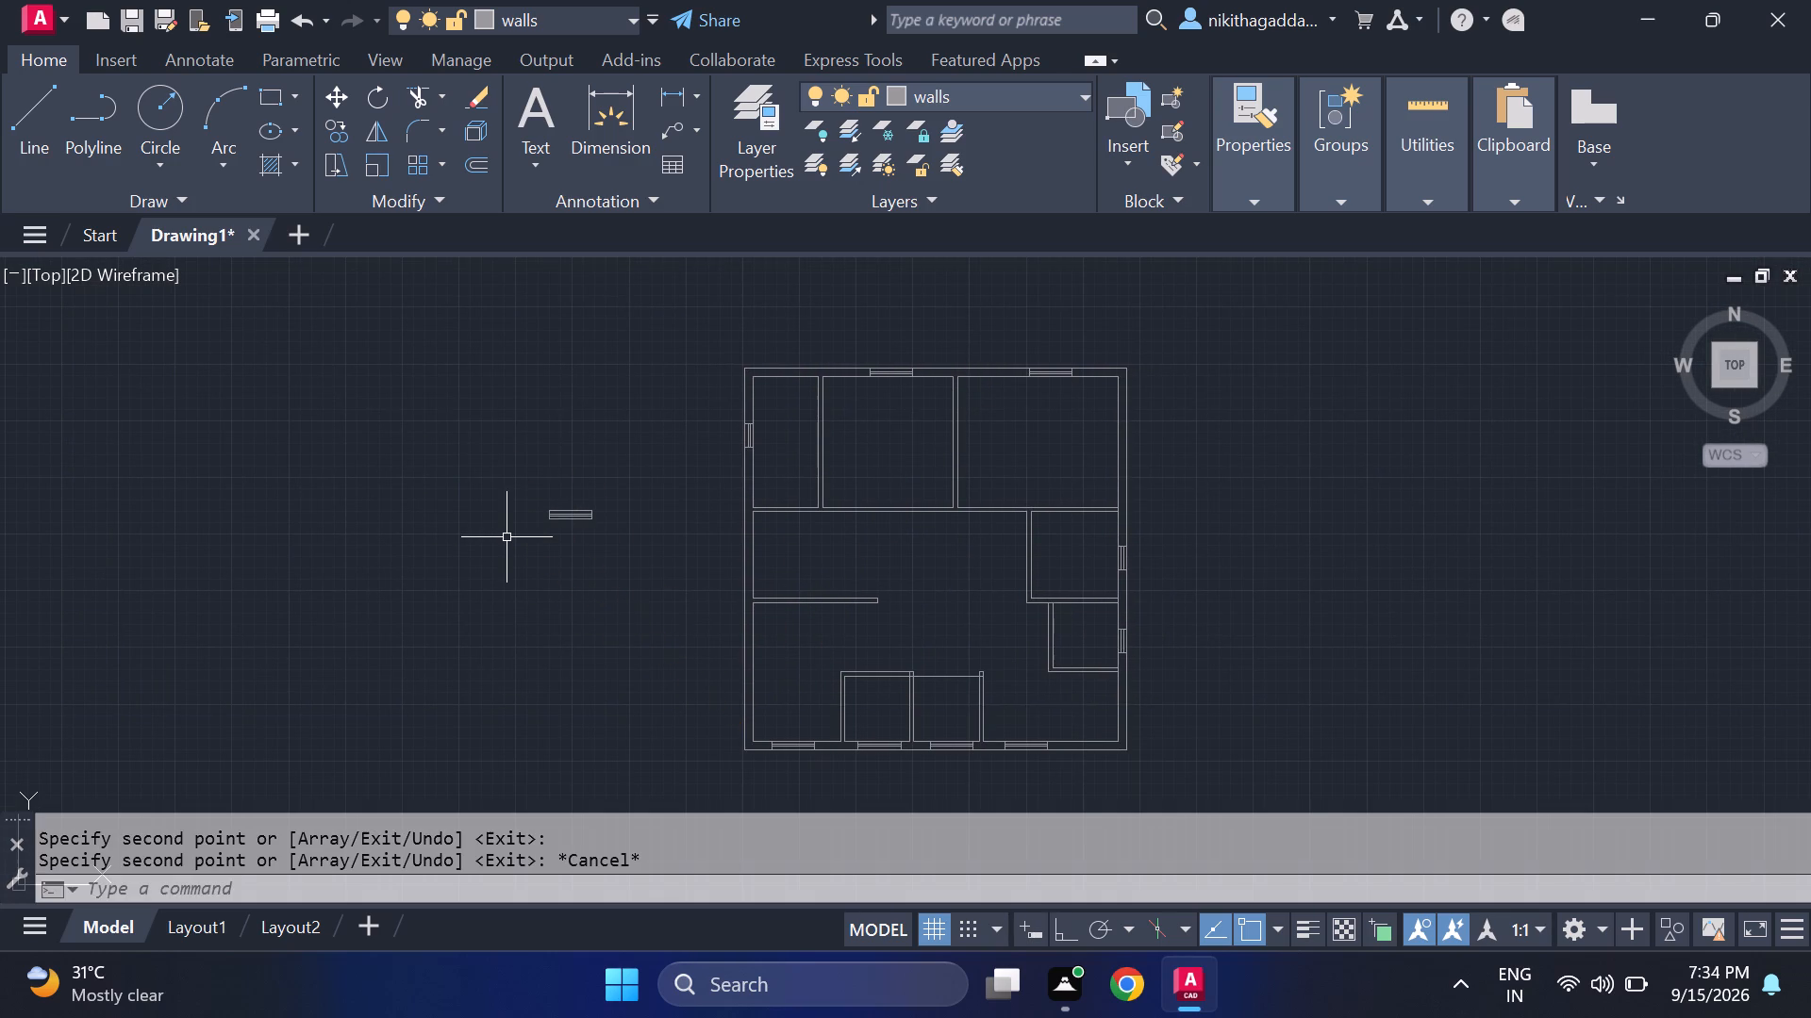
# Rotate the spare window about its middle so that it stands vertically.
pyautogui.moveTo(632, 483); pyautogui.dragTo(617, 491)
pyautogui.click(390, 616)
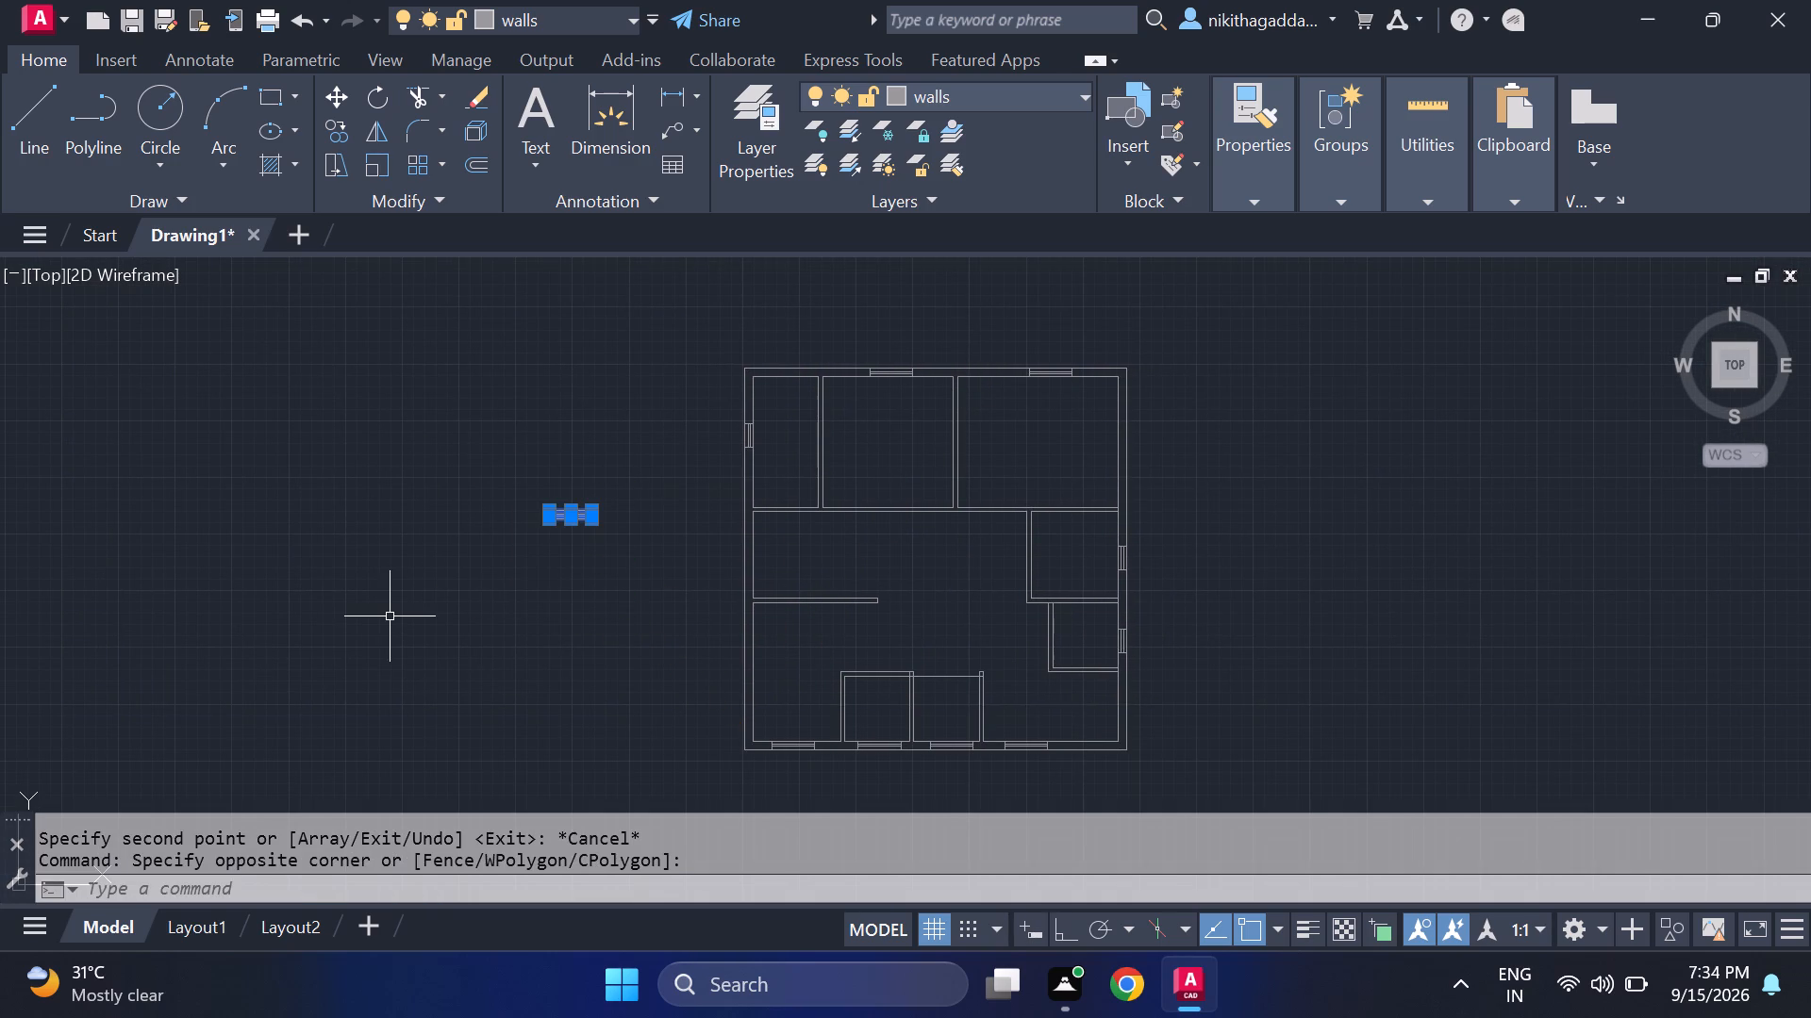
pyautogui.write('ro')
pyautogui.press('Return')
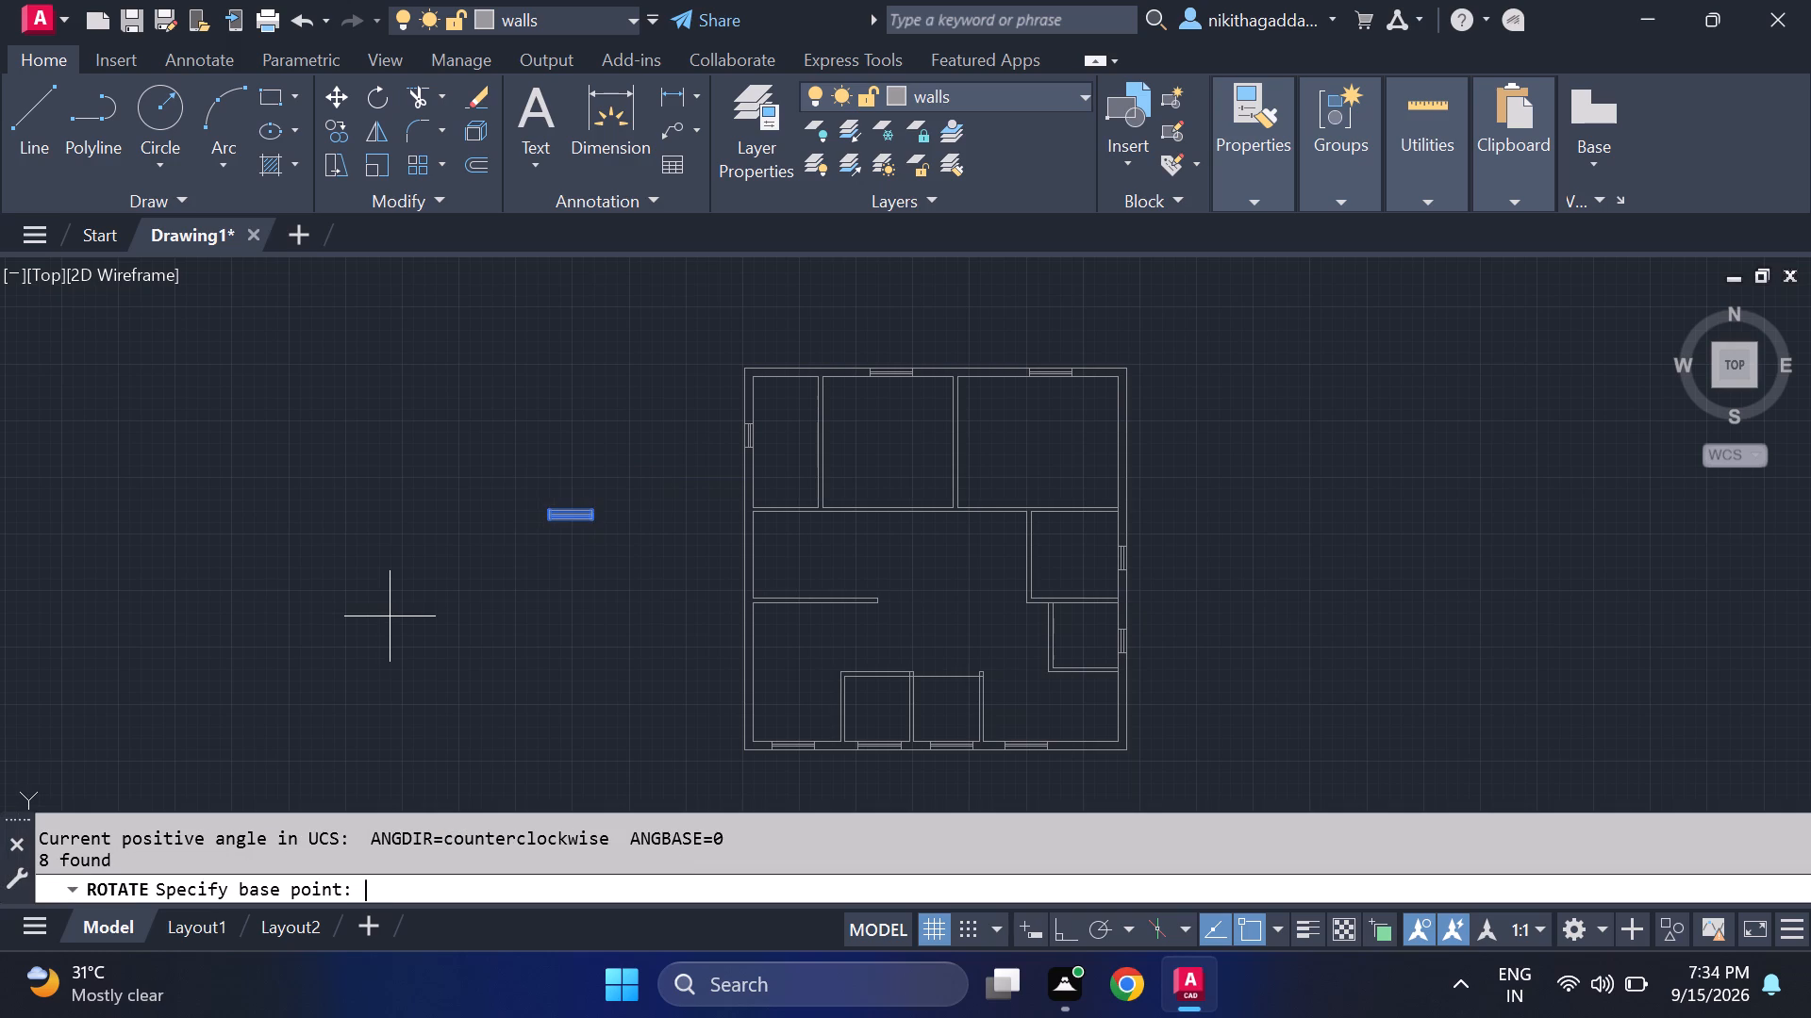
pyautogui.scroll(2, 580, 540)
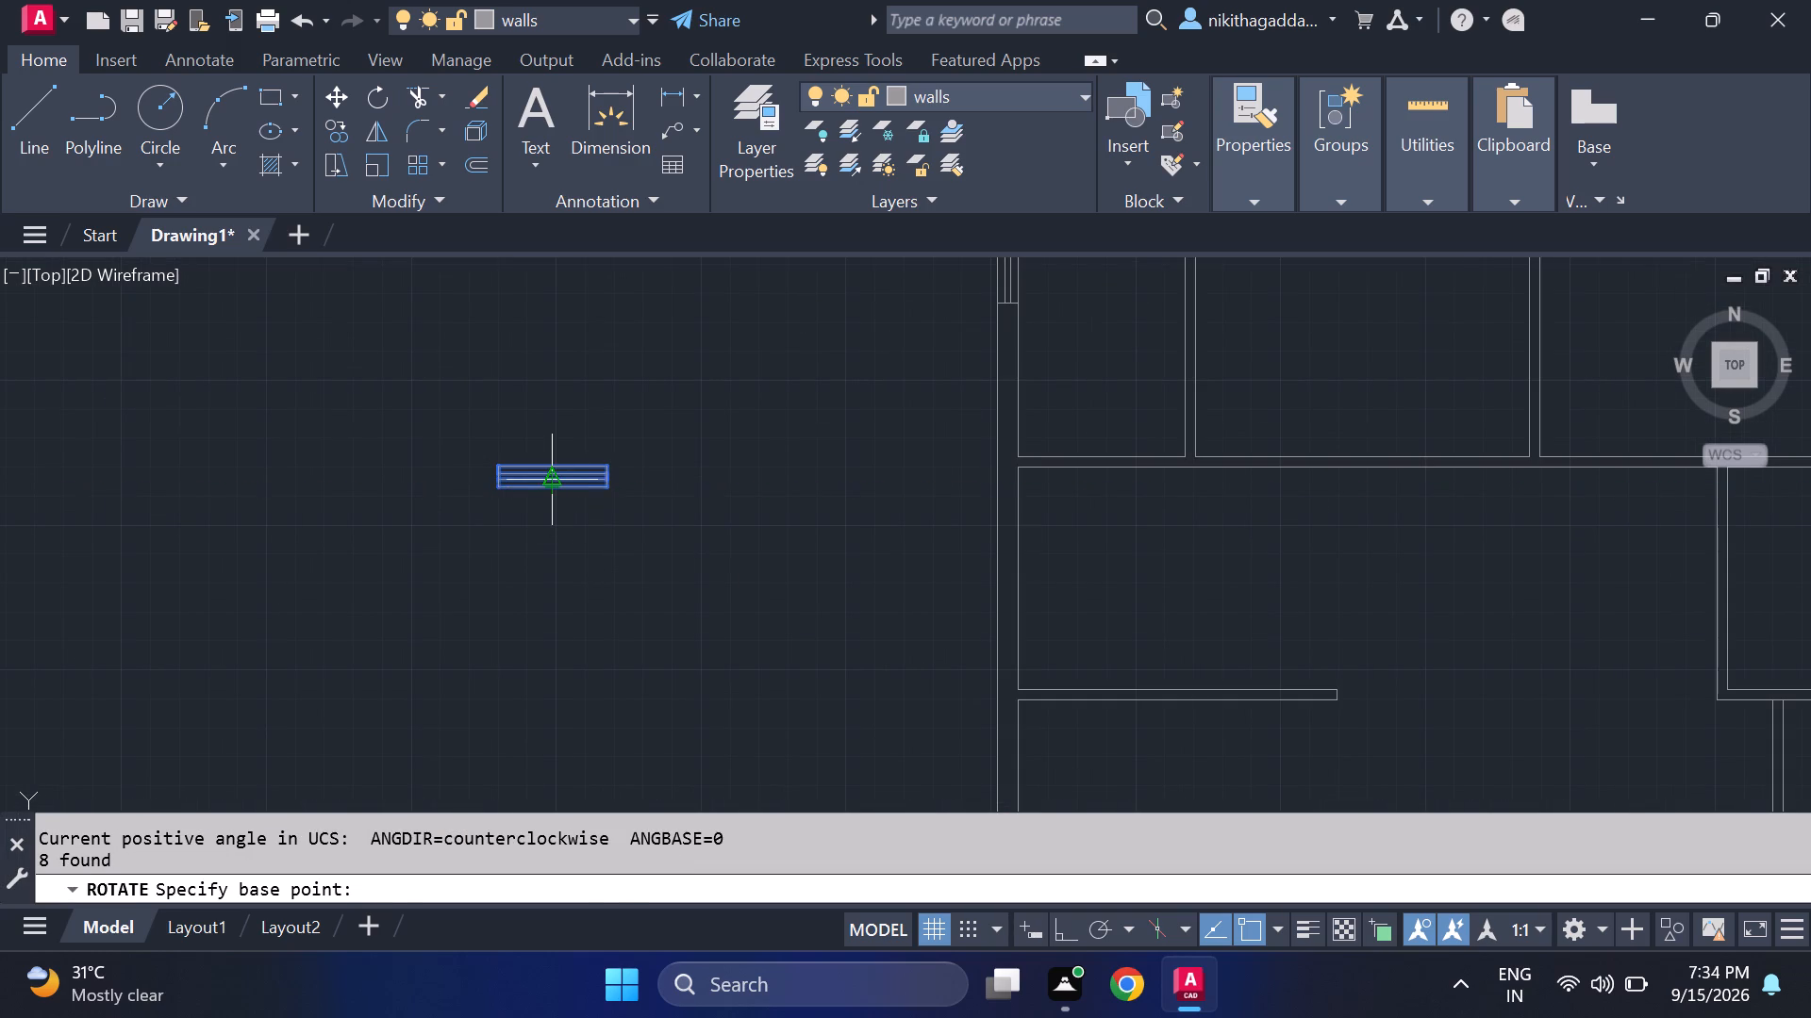
pyautogui.click(559, 479)
pyautogui.click(540, 352)
# Copy the vertical spare window by its upper east corner into the west wall at the middle west and southwest rooms.
pyautogui.moveTo(591, 395); pyautogui.dragTo(581, 409)
pyautogui.click(324, 651)
pyautogui.write('co')
pyautogui.press('Return')
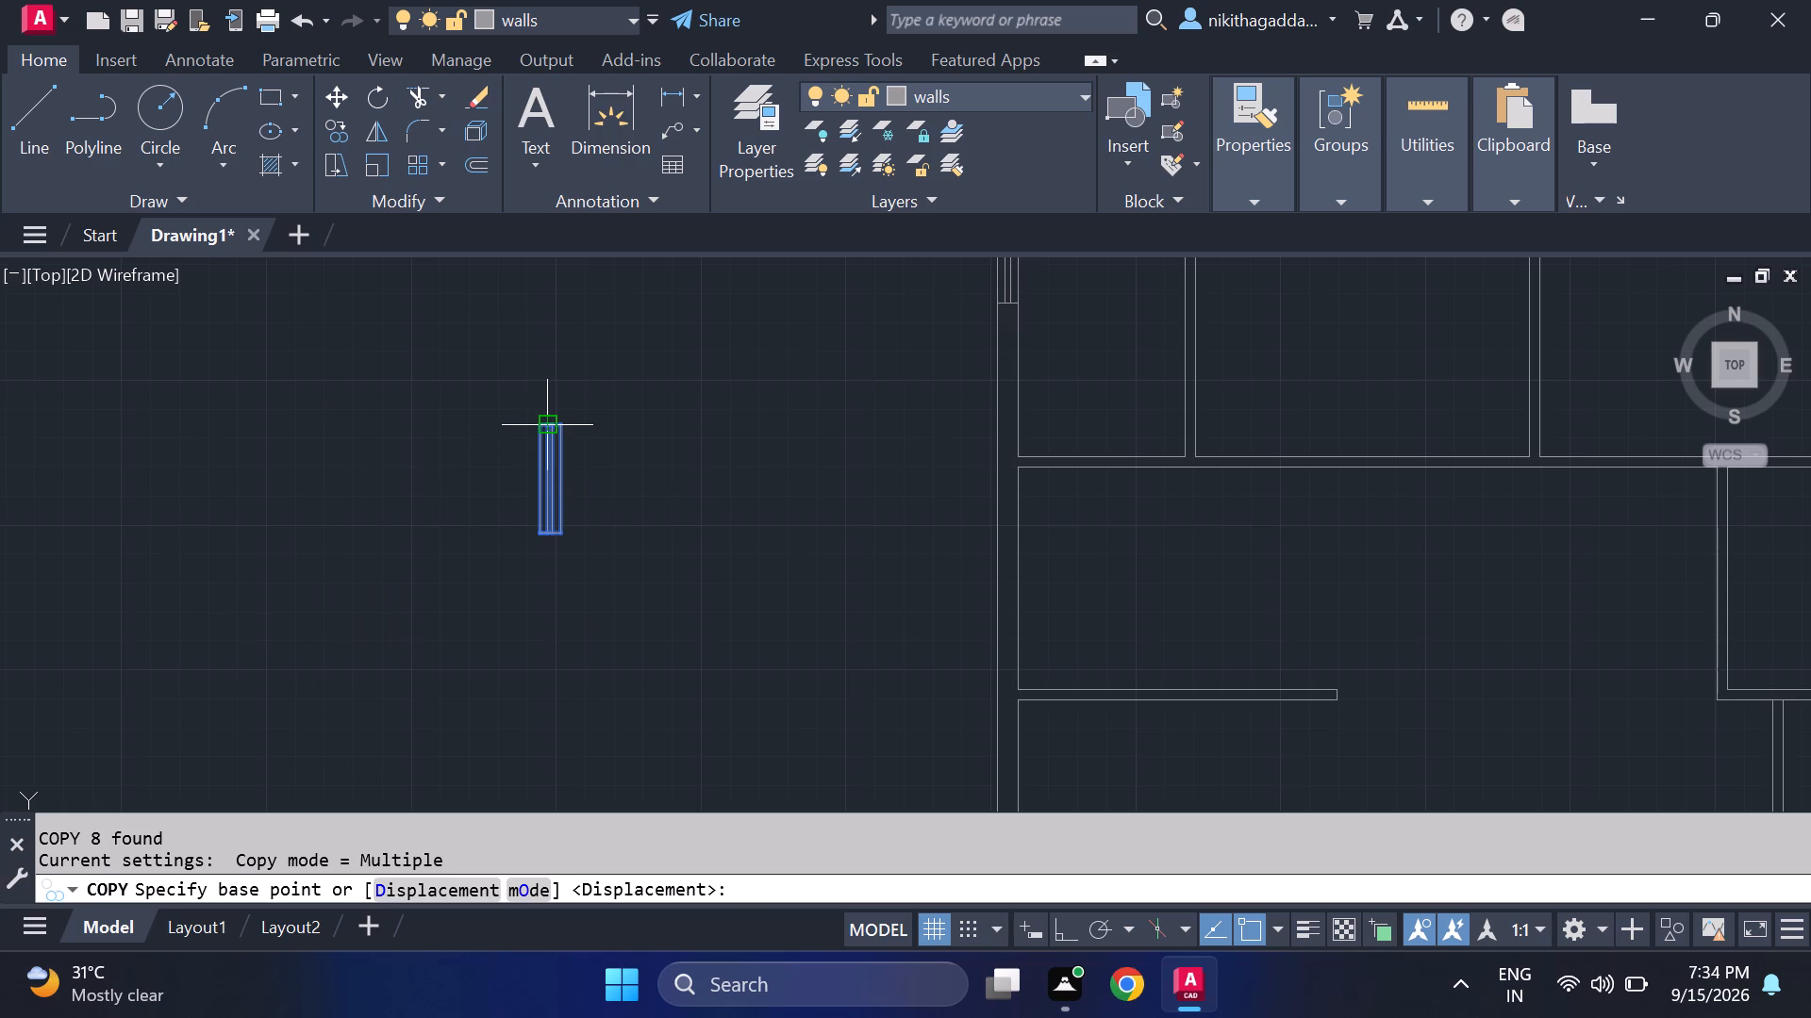
pyautogui.click(564, 431)
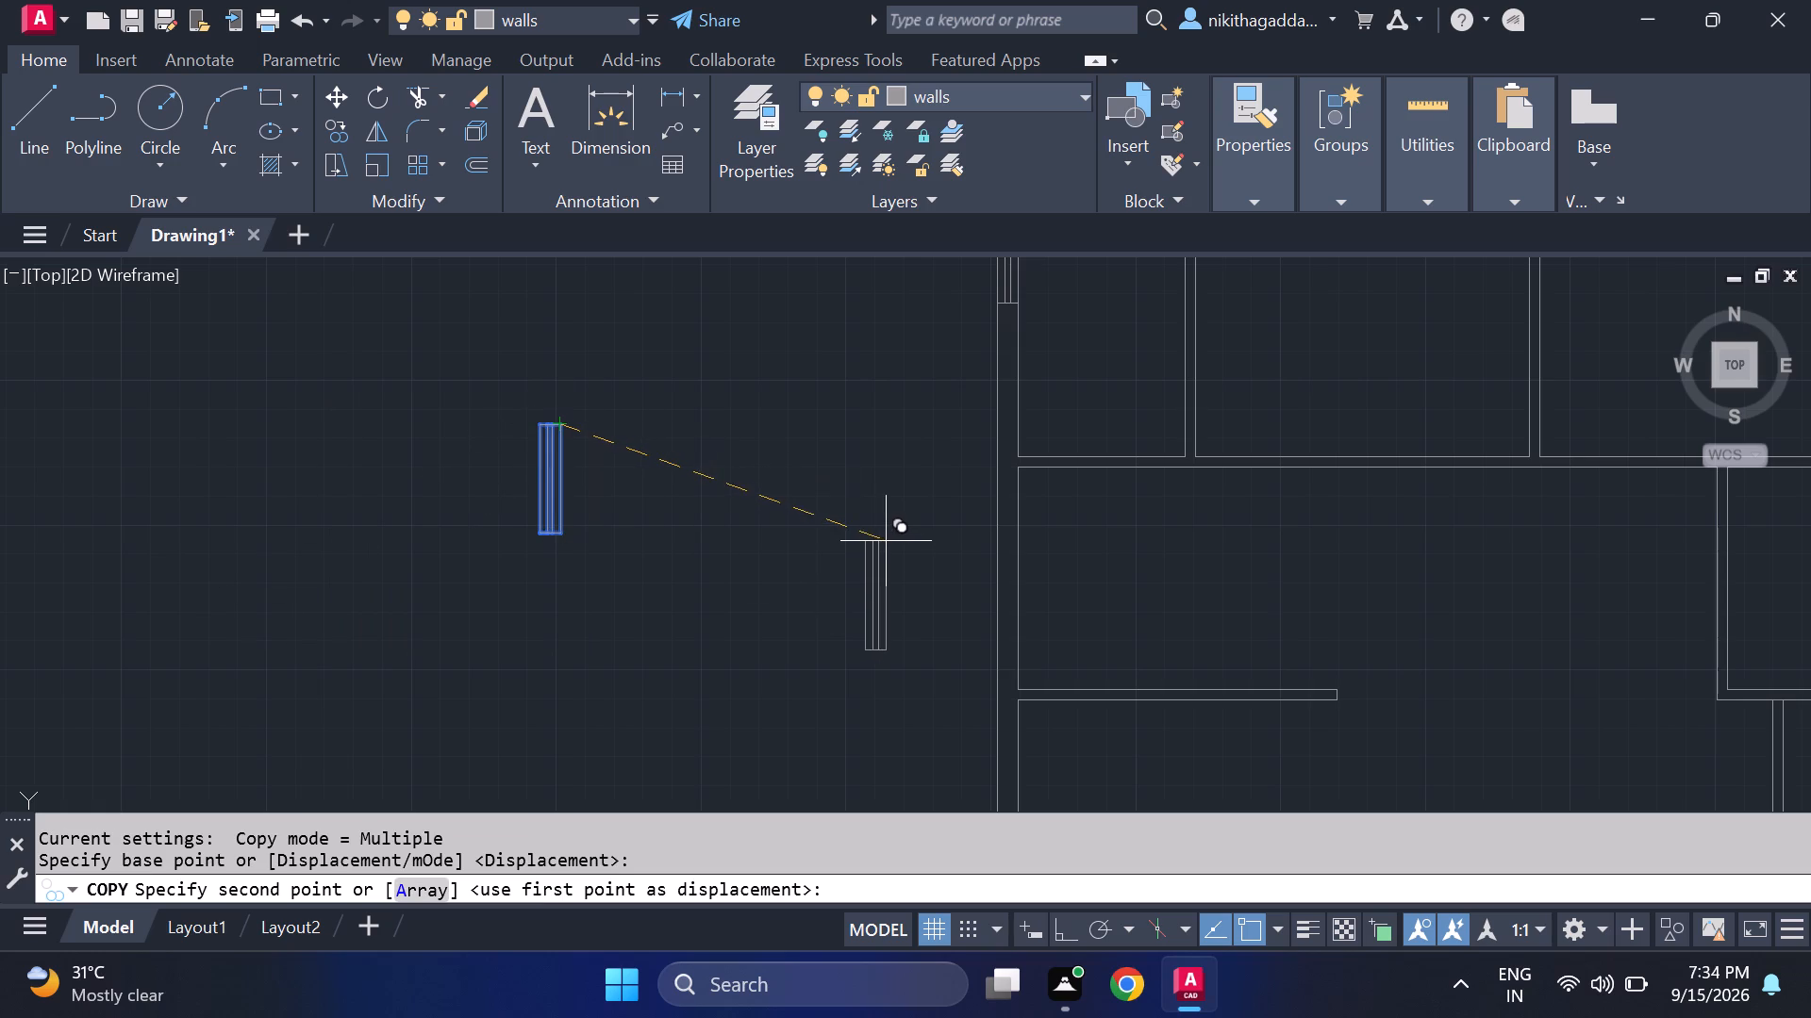
pyautogui.click(1014, 540)
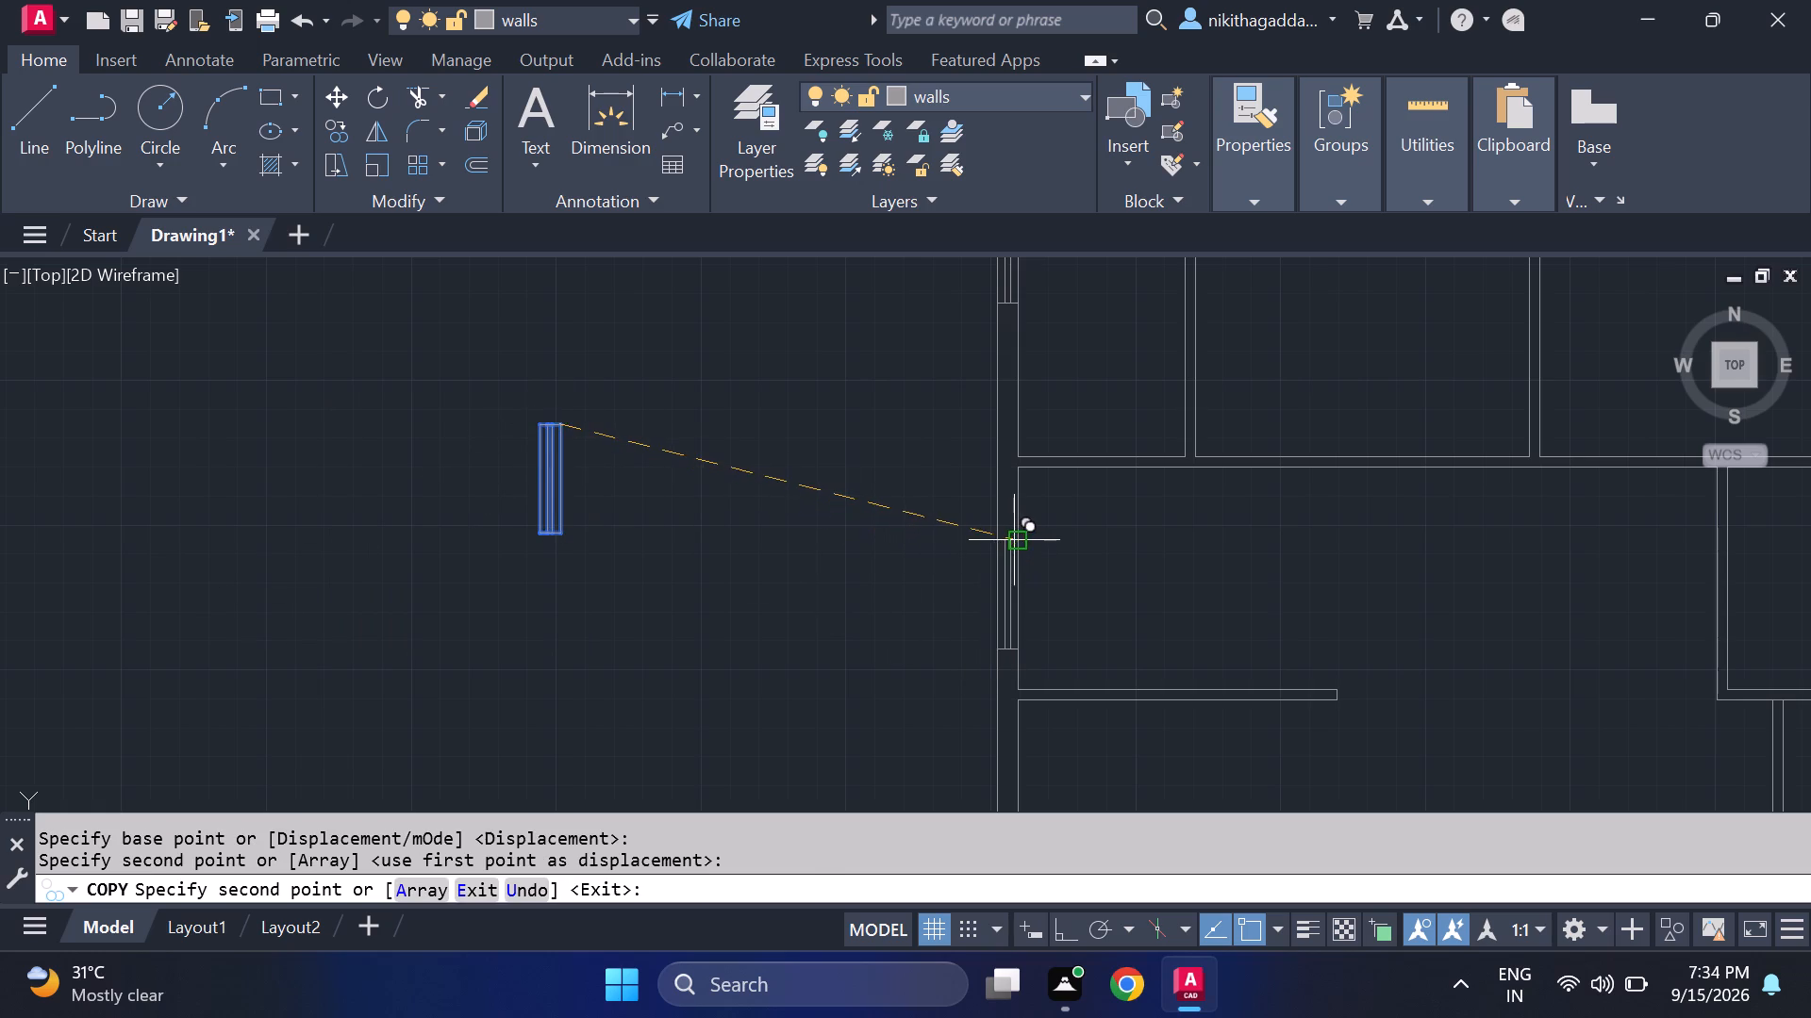
pyautogui.scroll(-2, 711, 619)
pyautogui.moveTo(711, 624); pyautogui.dragTo(655, 522, button='middle')
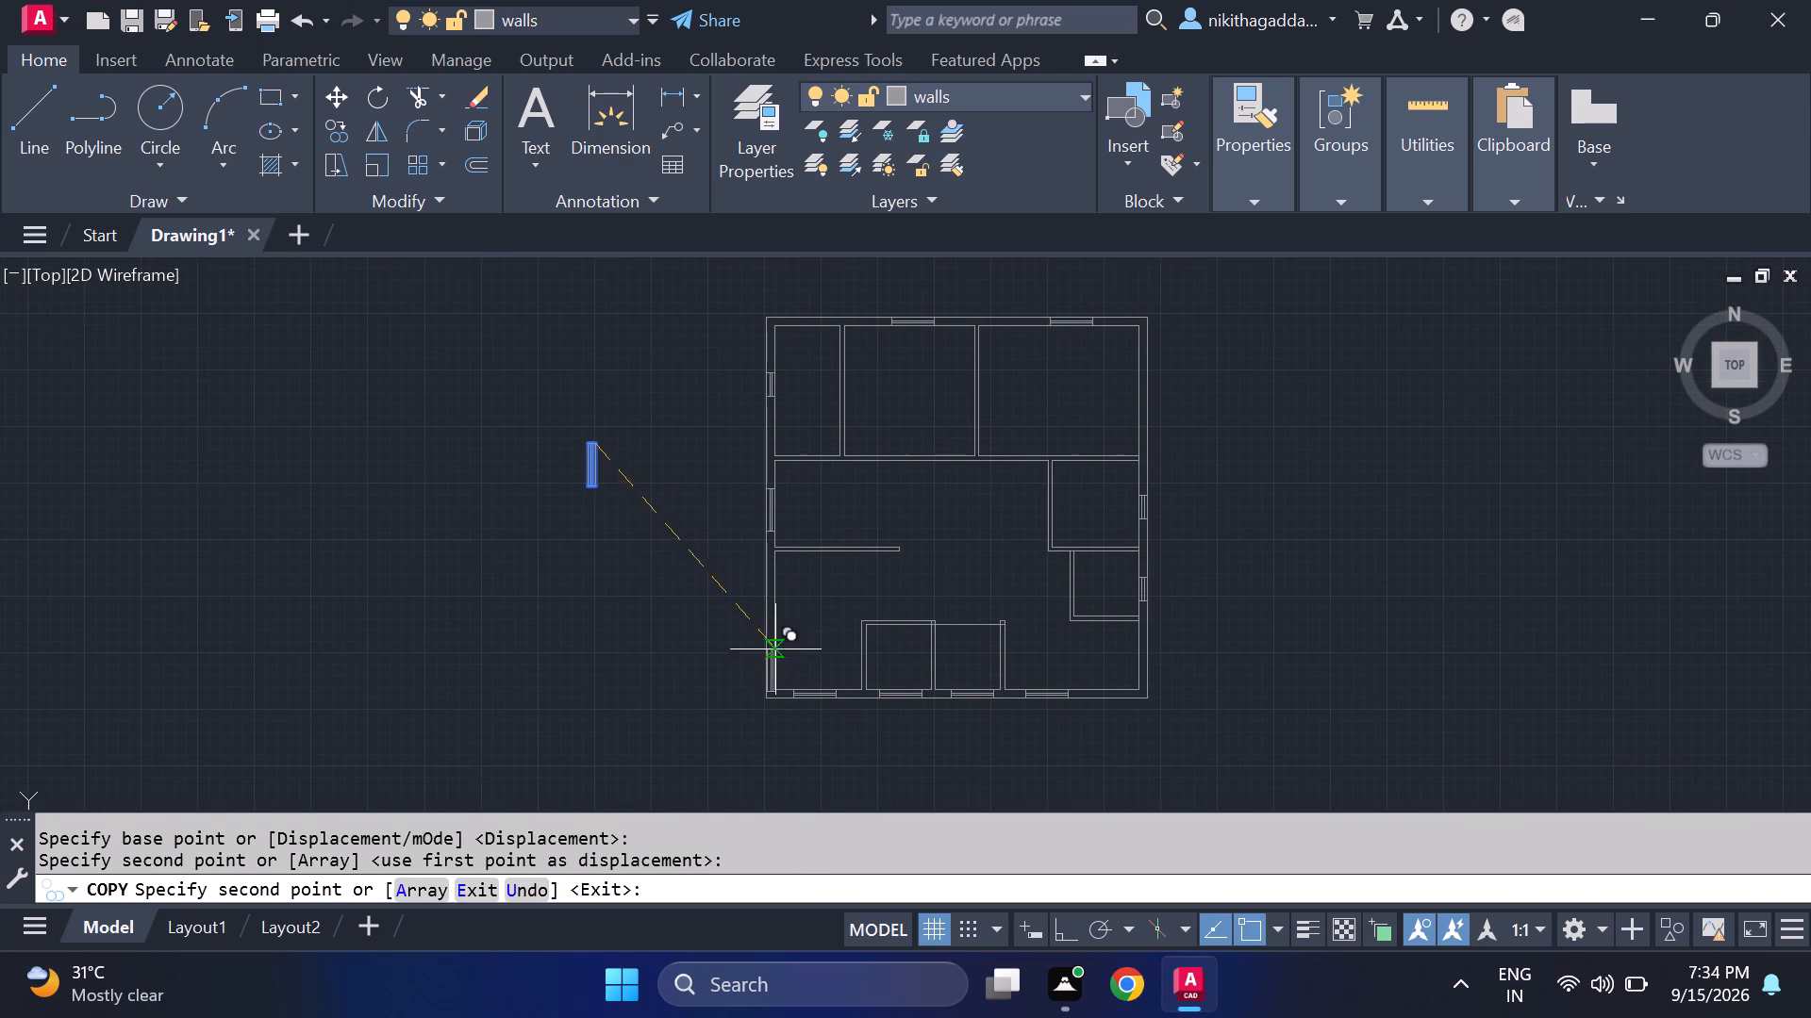
pyautogui.scroll(2, 764, 597)
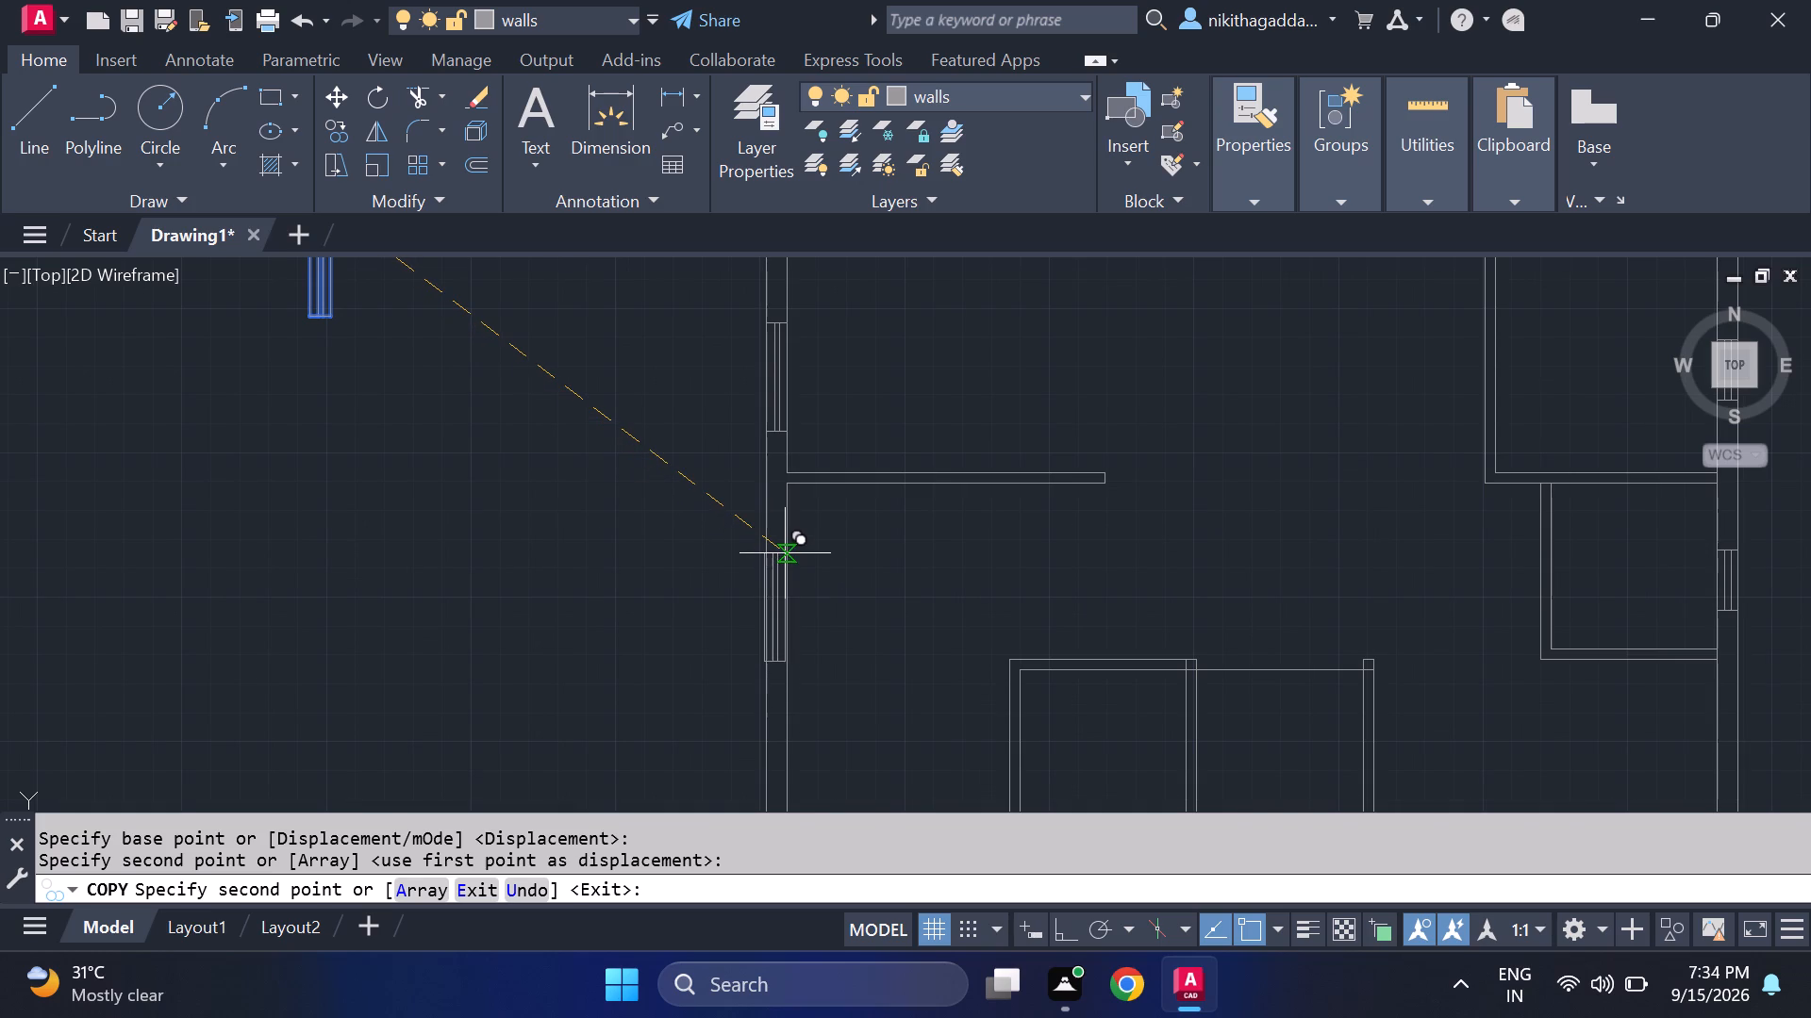
pyautogui.click(785, 546)
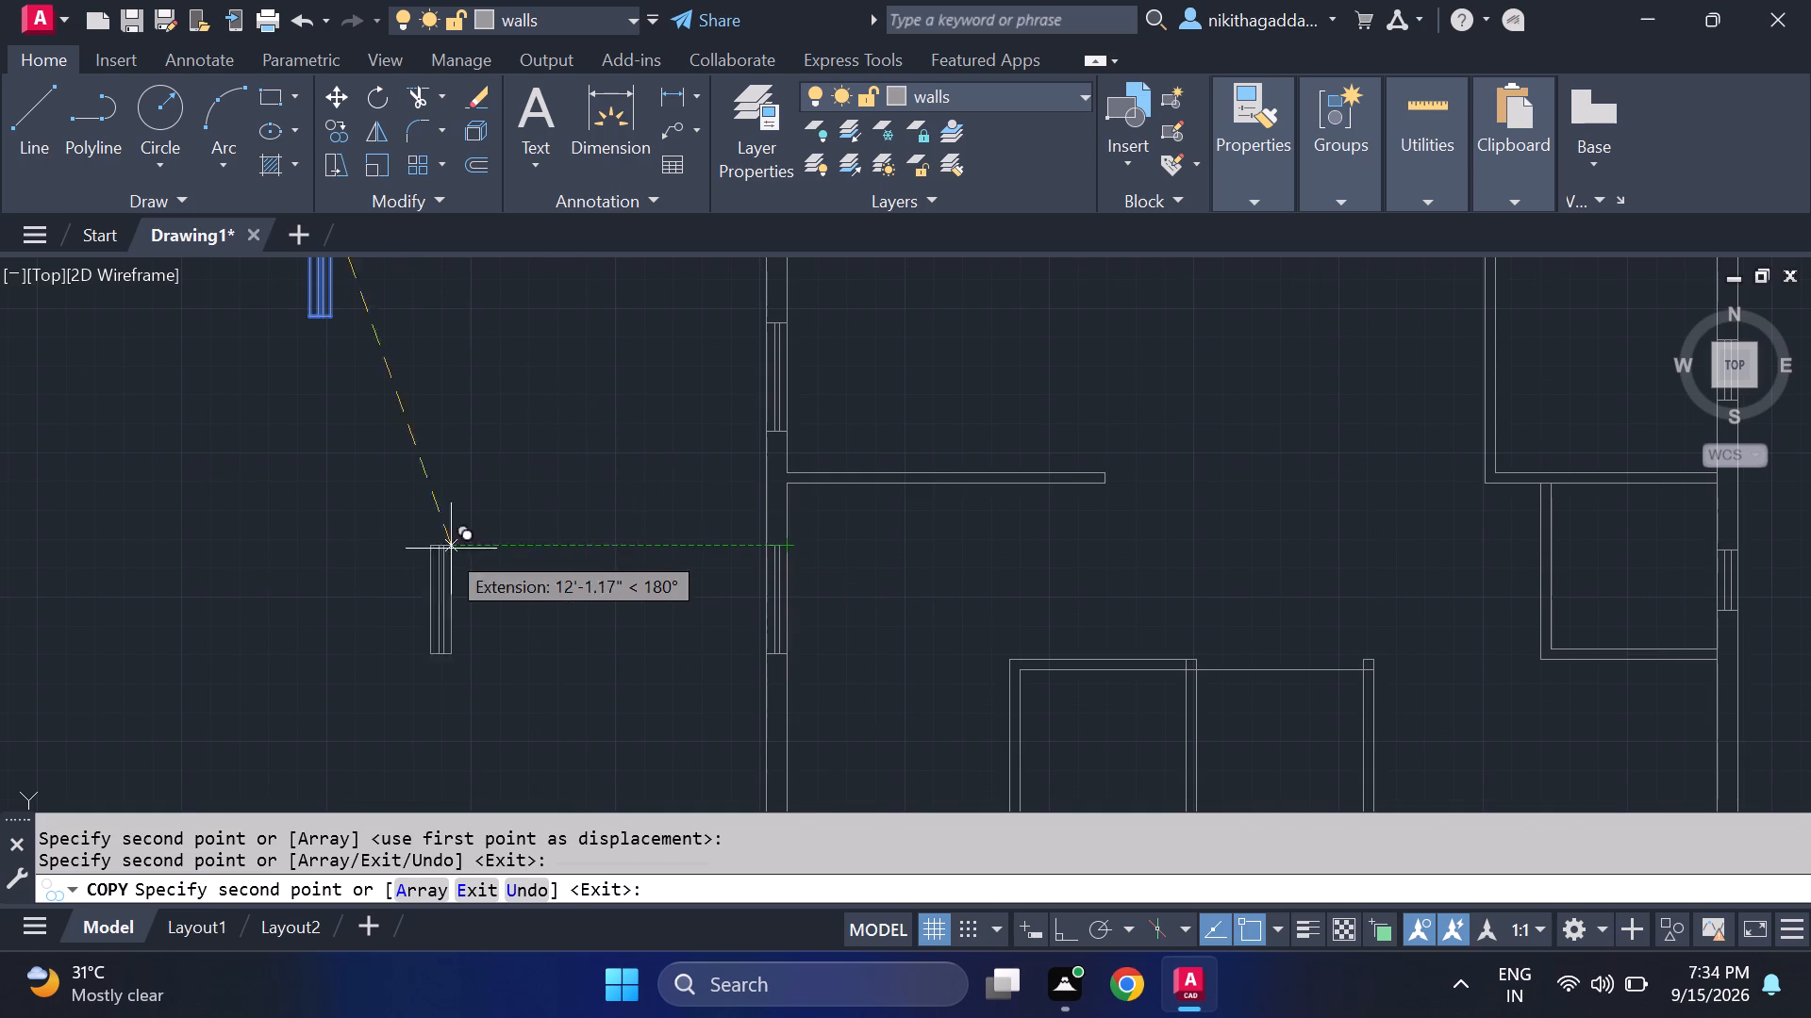
pyautogui.scroll(-2, 382, 533)
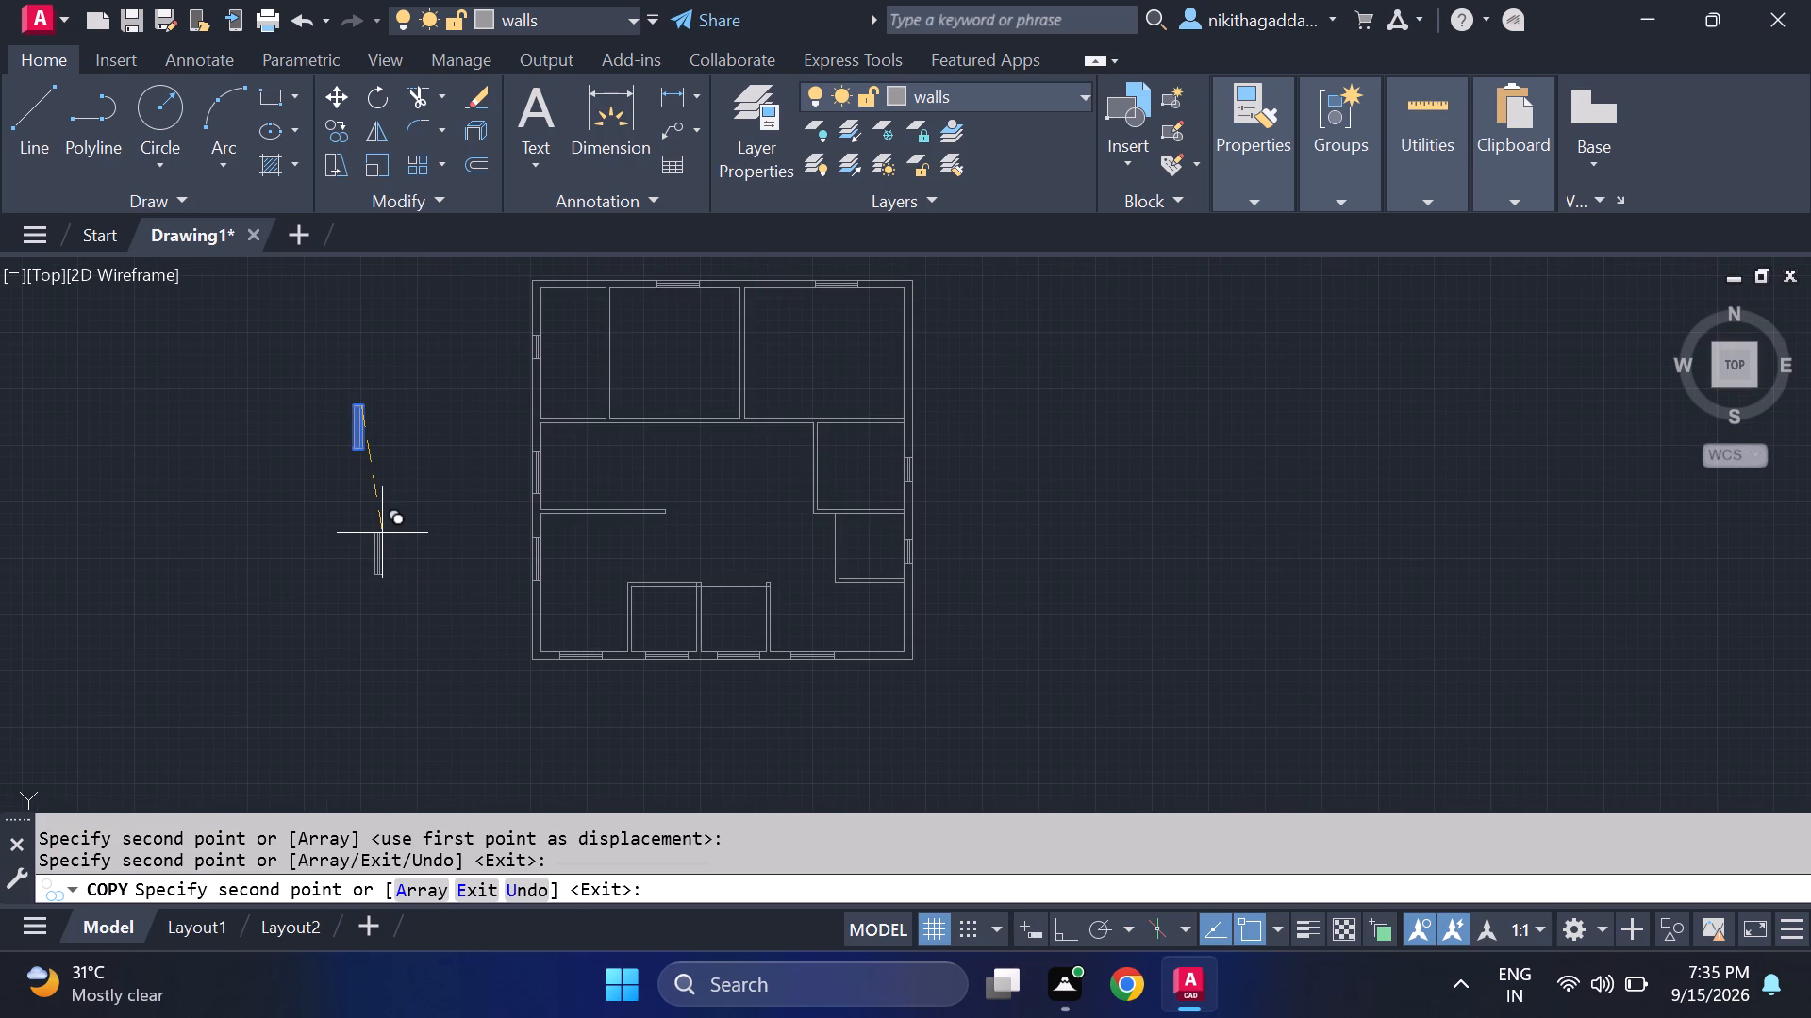
pyautogui.press('Escape')
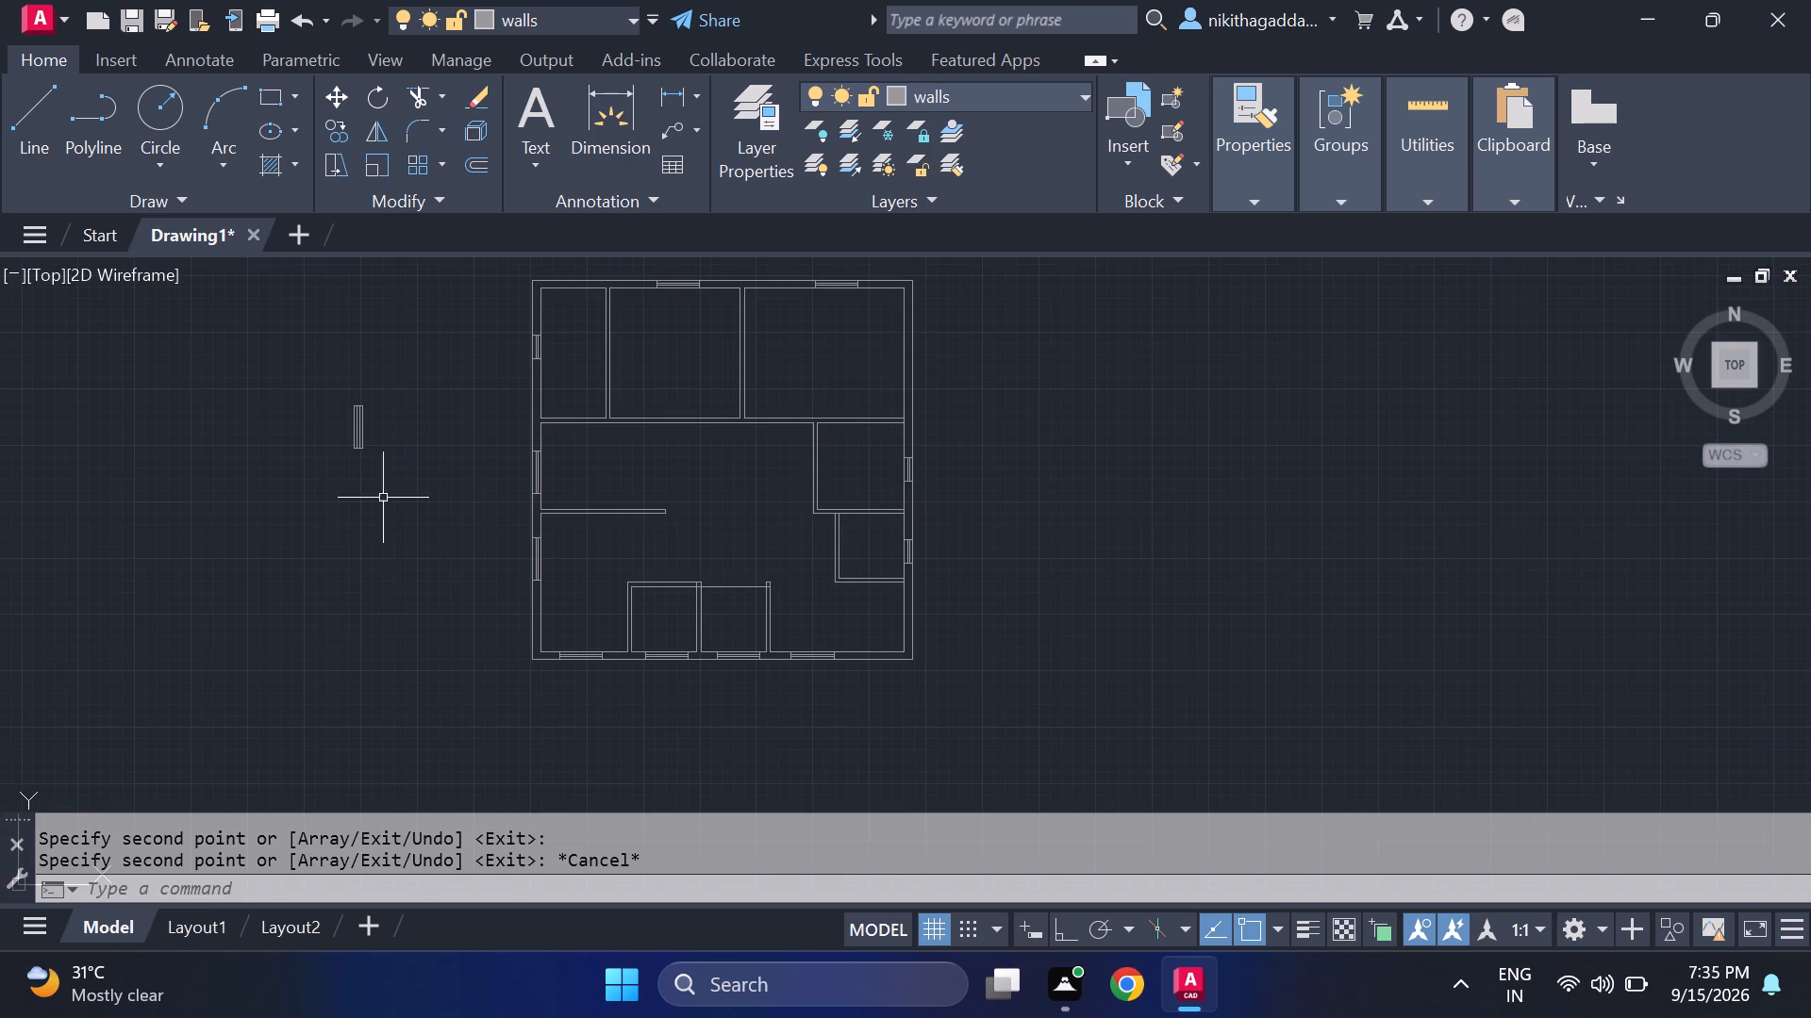
# Erase the spare vertical window west of the plan.
pyautogui.click(427, 363)
pyautogui.click(84, 597)
pyautogui.press('Delete')
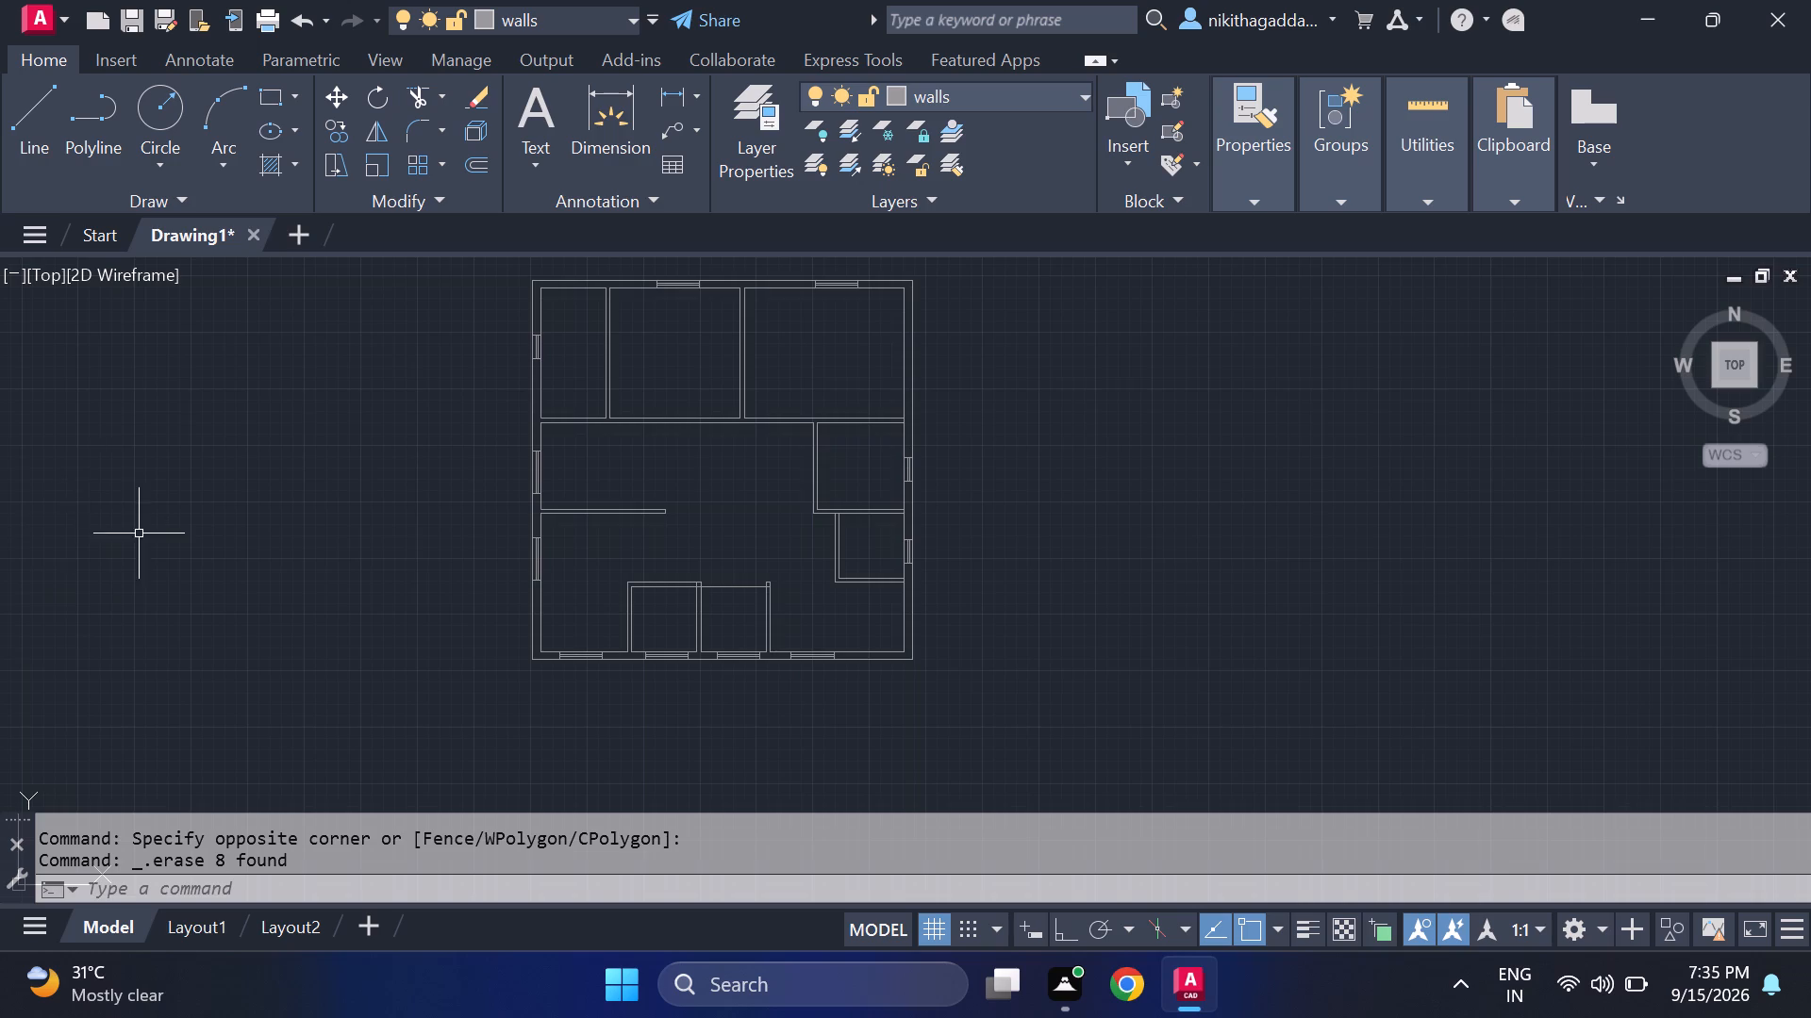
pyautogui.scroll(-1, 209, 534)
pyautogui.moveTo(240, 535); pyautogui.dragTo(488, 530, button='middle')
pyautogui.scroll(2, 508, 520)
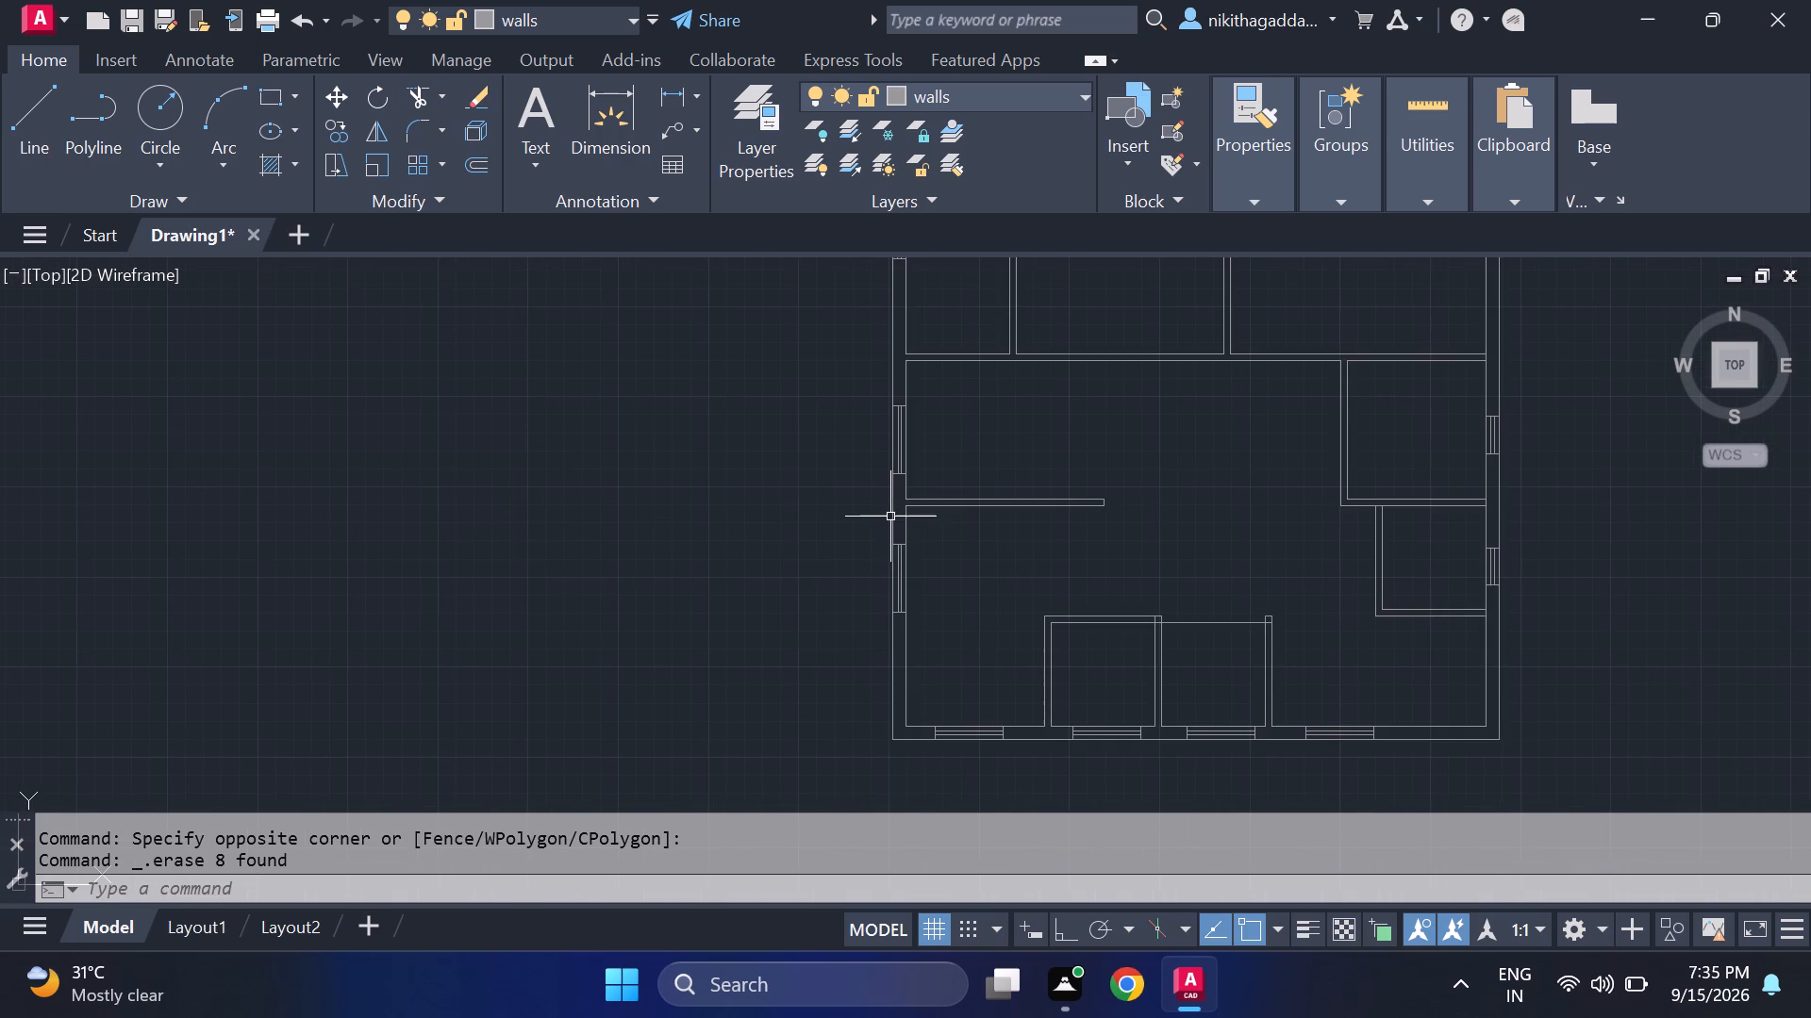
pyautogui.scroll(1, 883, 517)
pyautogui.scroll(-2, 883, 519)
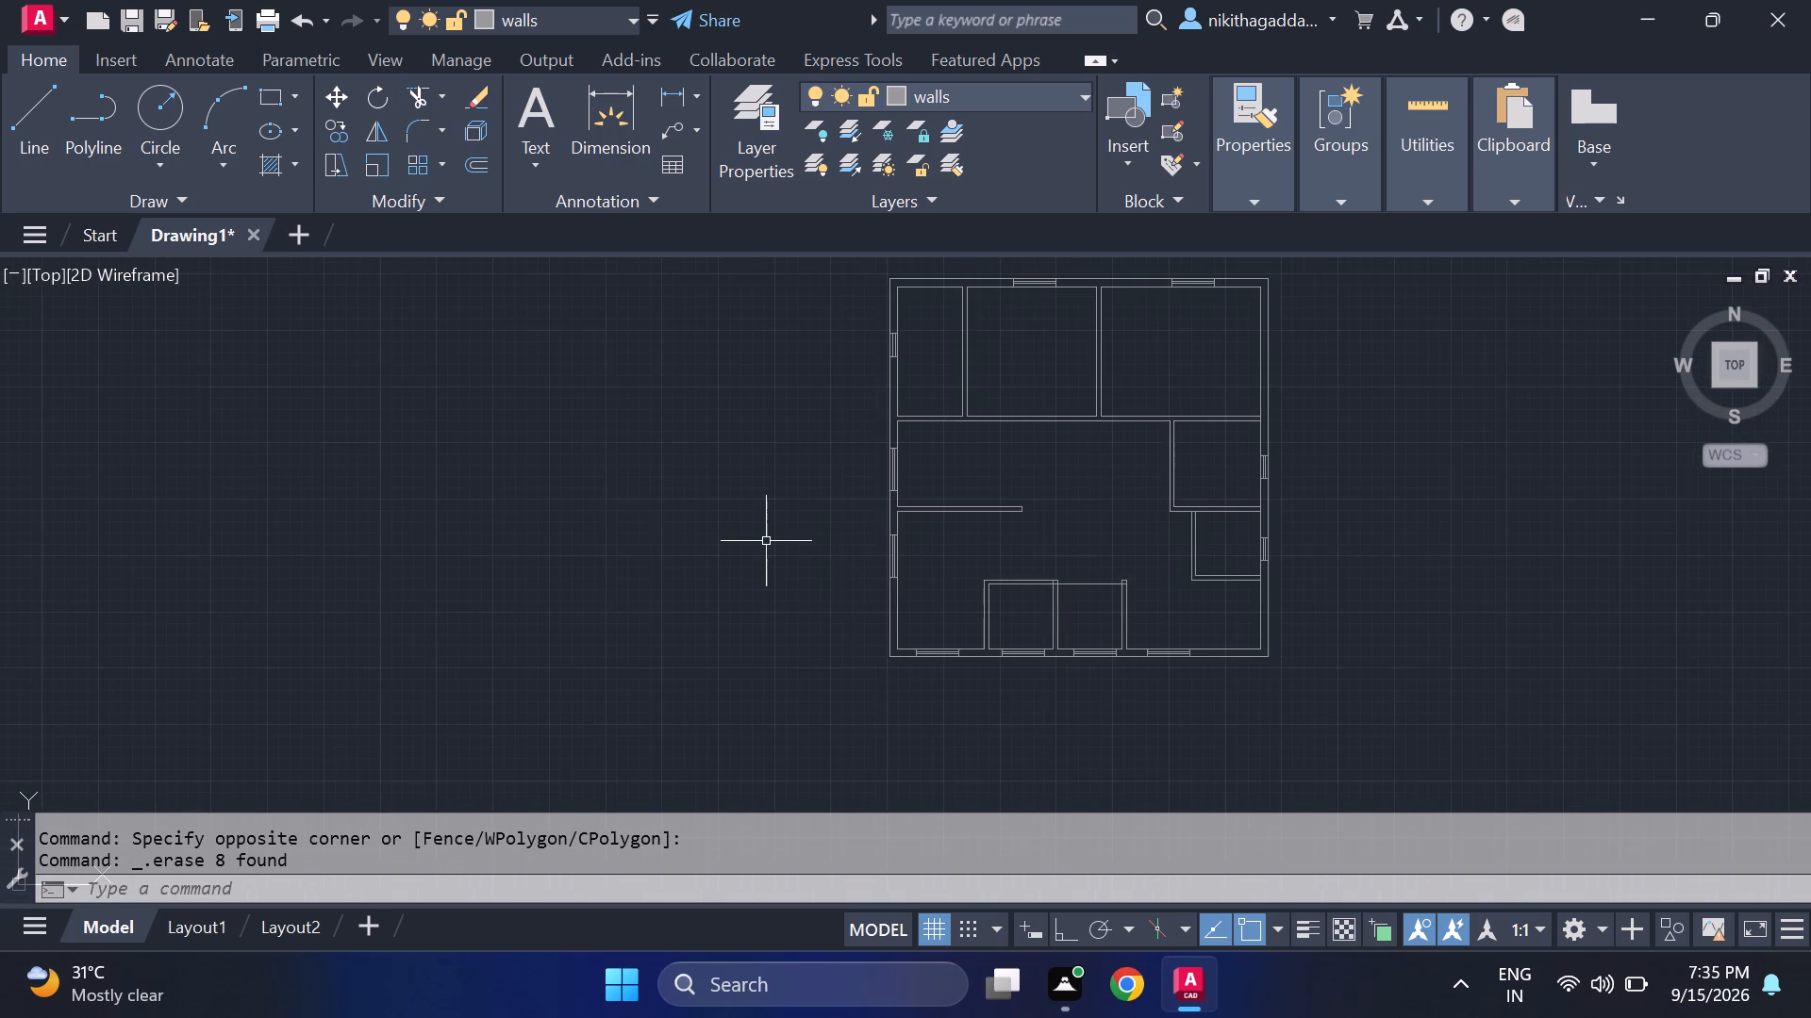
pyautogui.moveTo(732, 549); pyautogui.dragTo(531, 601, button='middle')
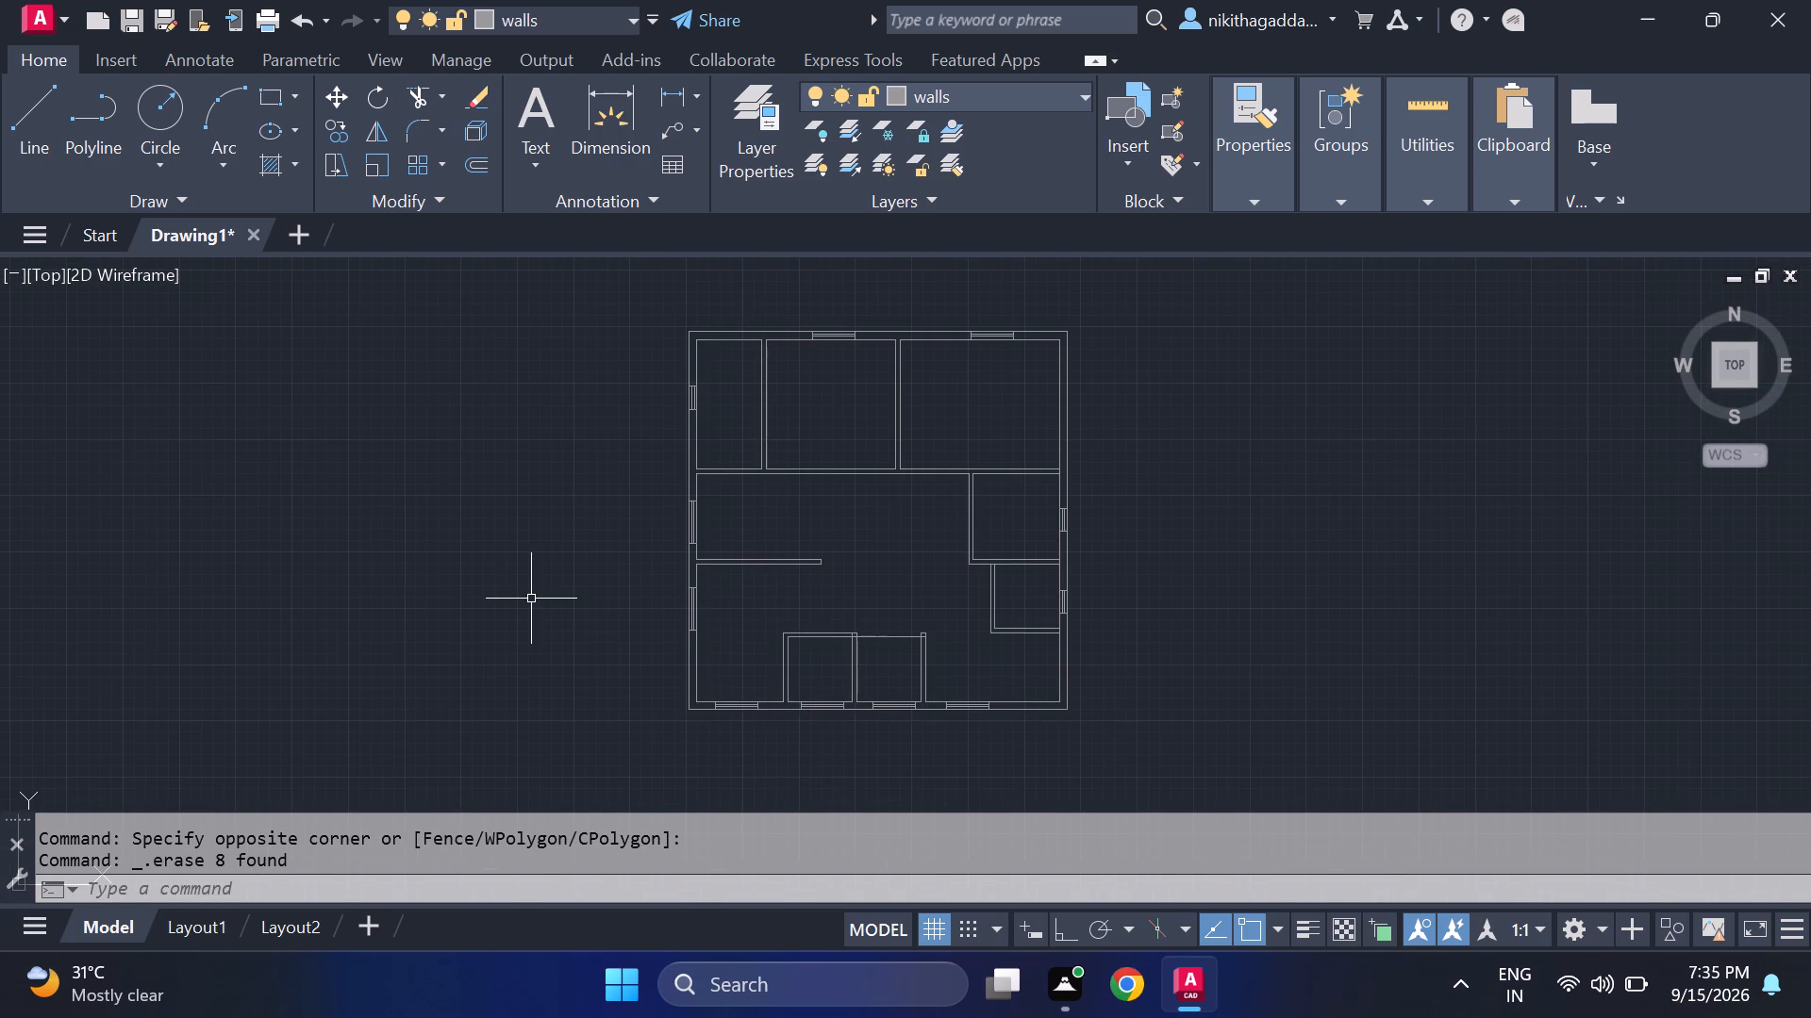
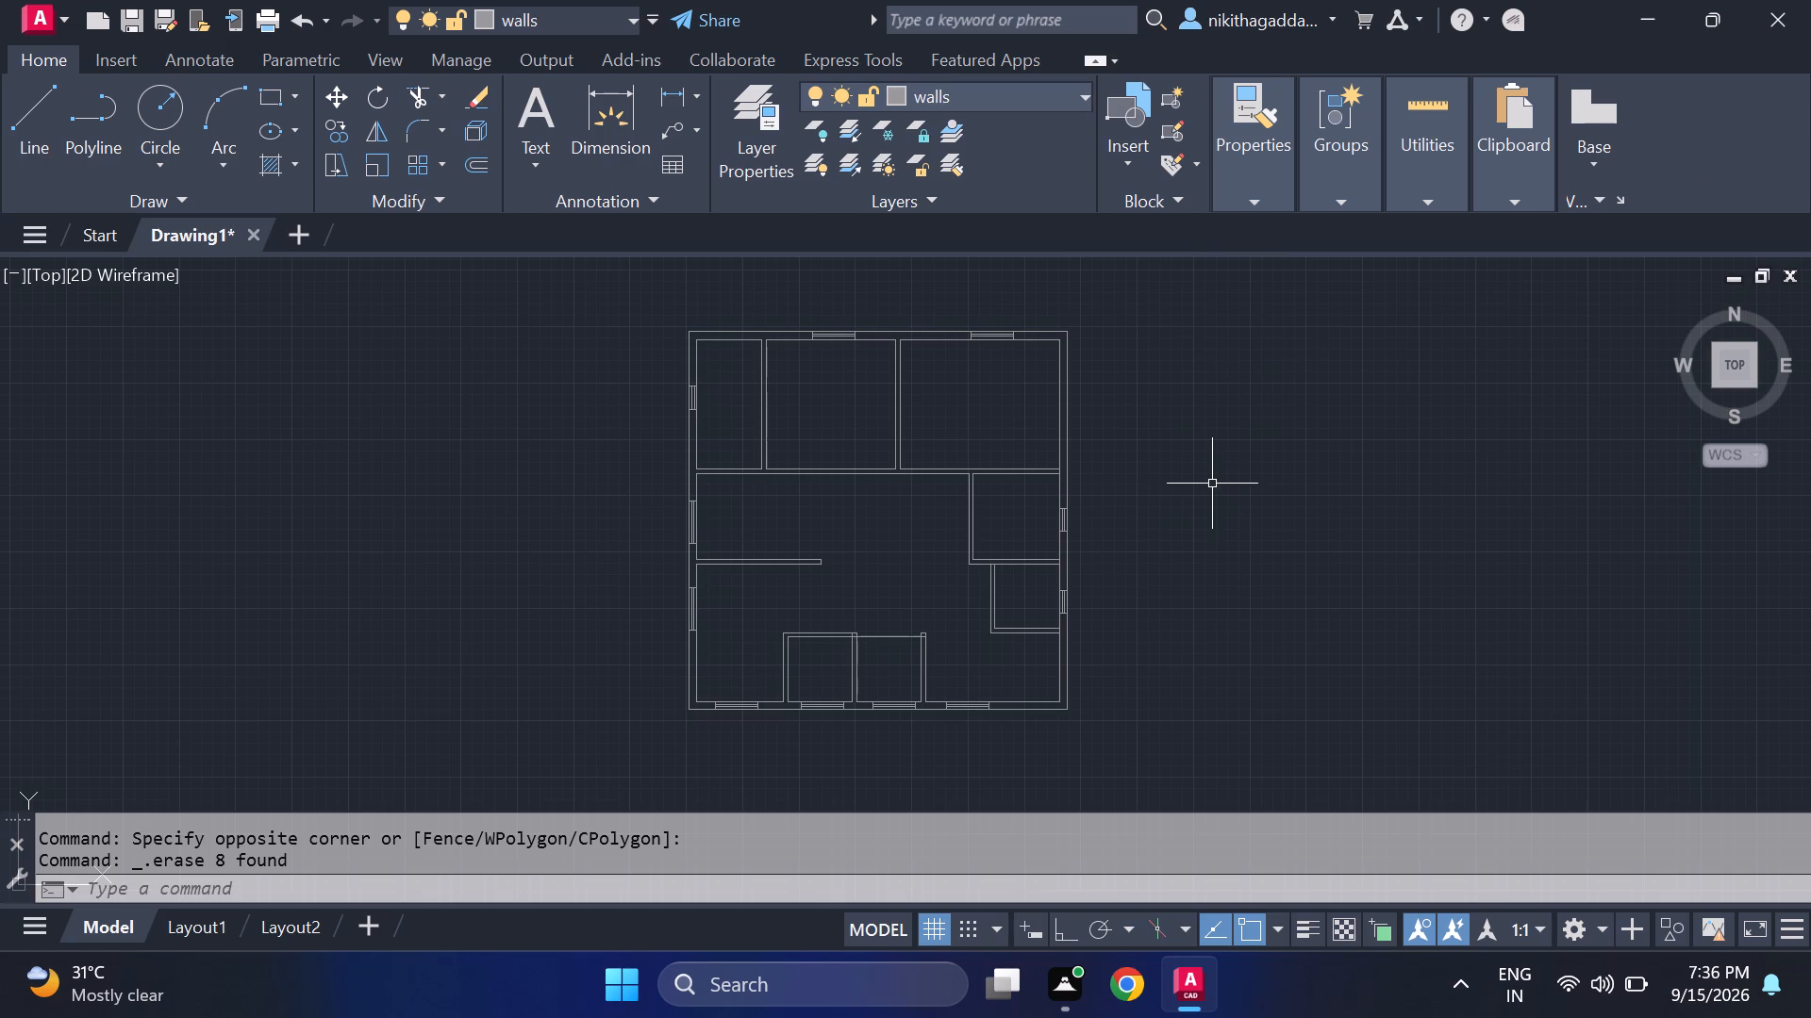
# Examine the whole floor plan, checking the windows in the outer walls and the partitions around the southern rooms.
pyautogui.scroll(-1, 1214, 494)
pyautogui.scroll(2, 1131, 527)
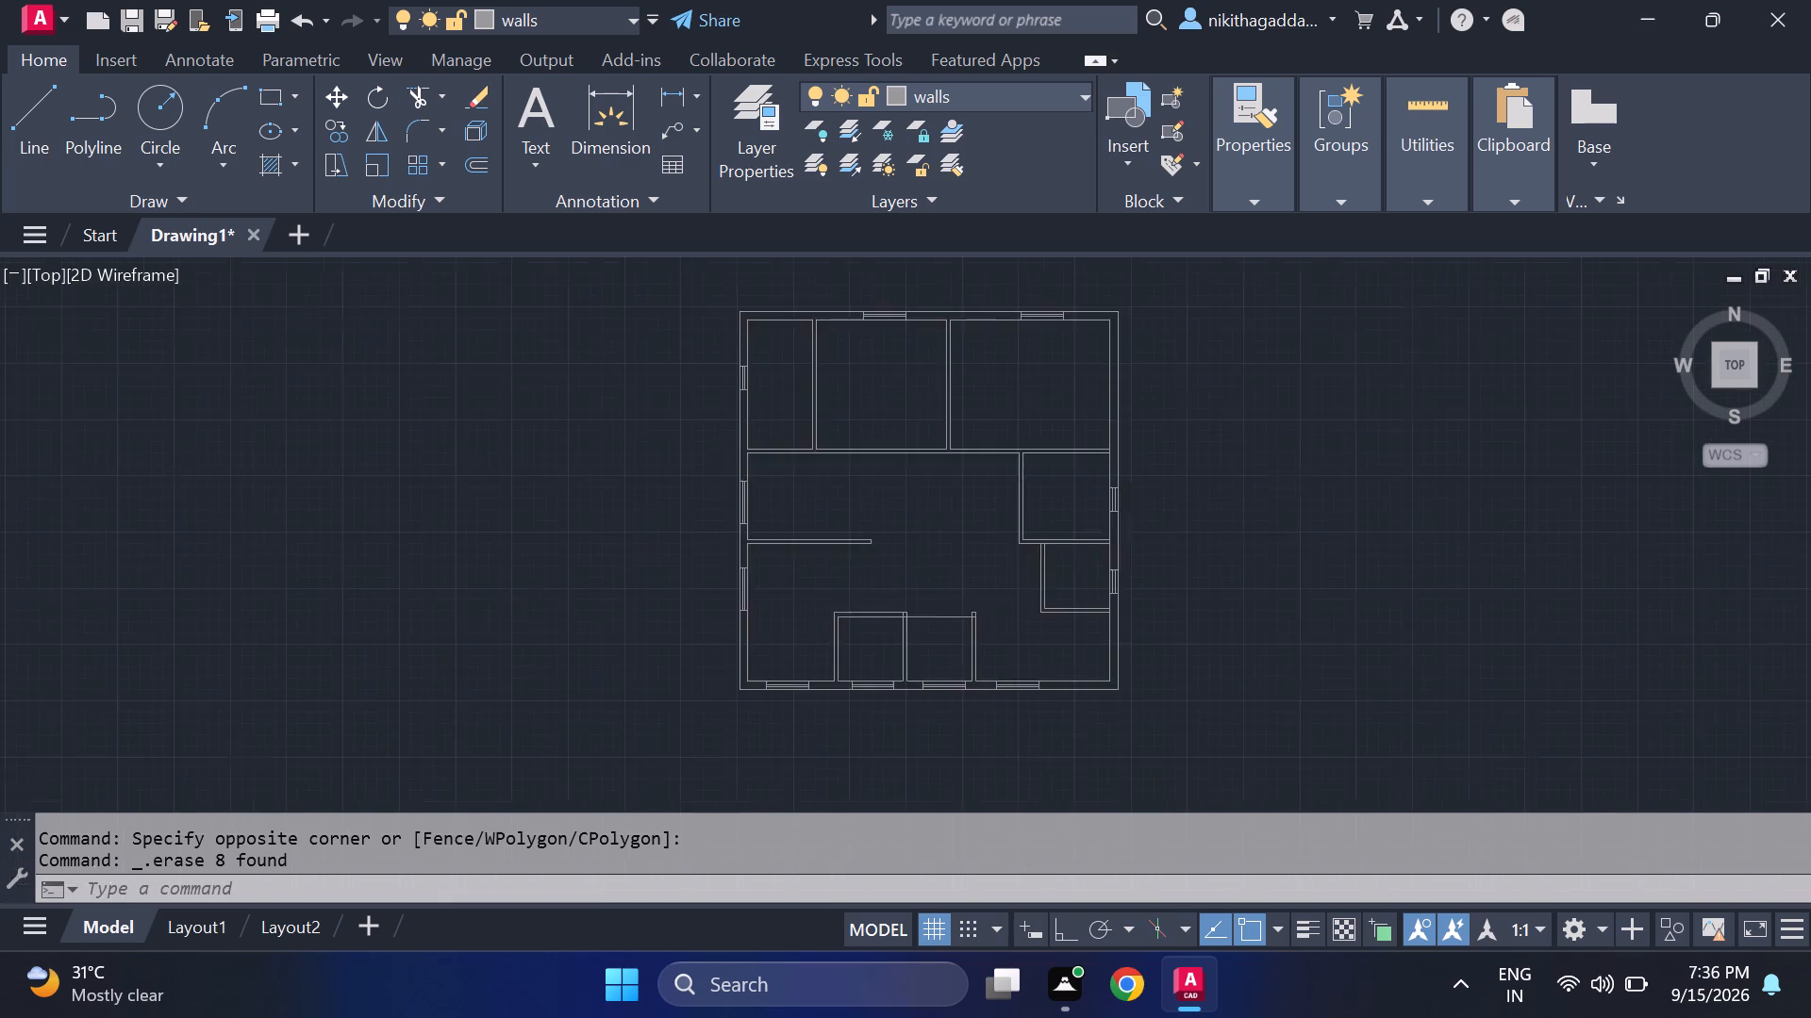
pyautogui.scroll(2, 955, 538)
pyautogui.scroll(-2, 948, 546)
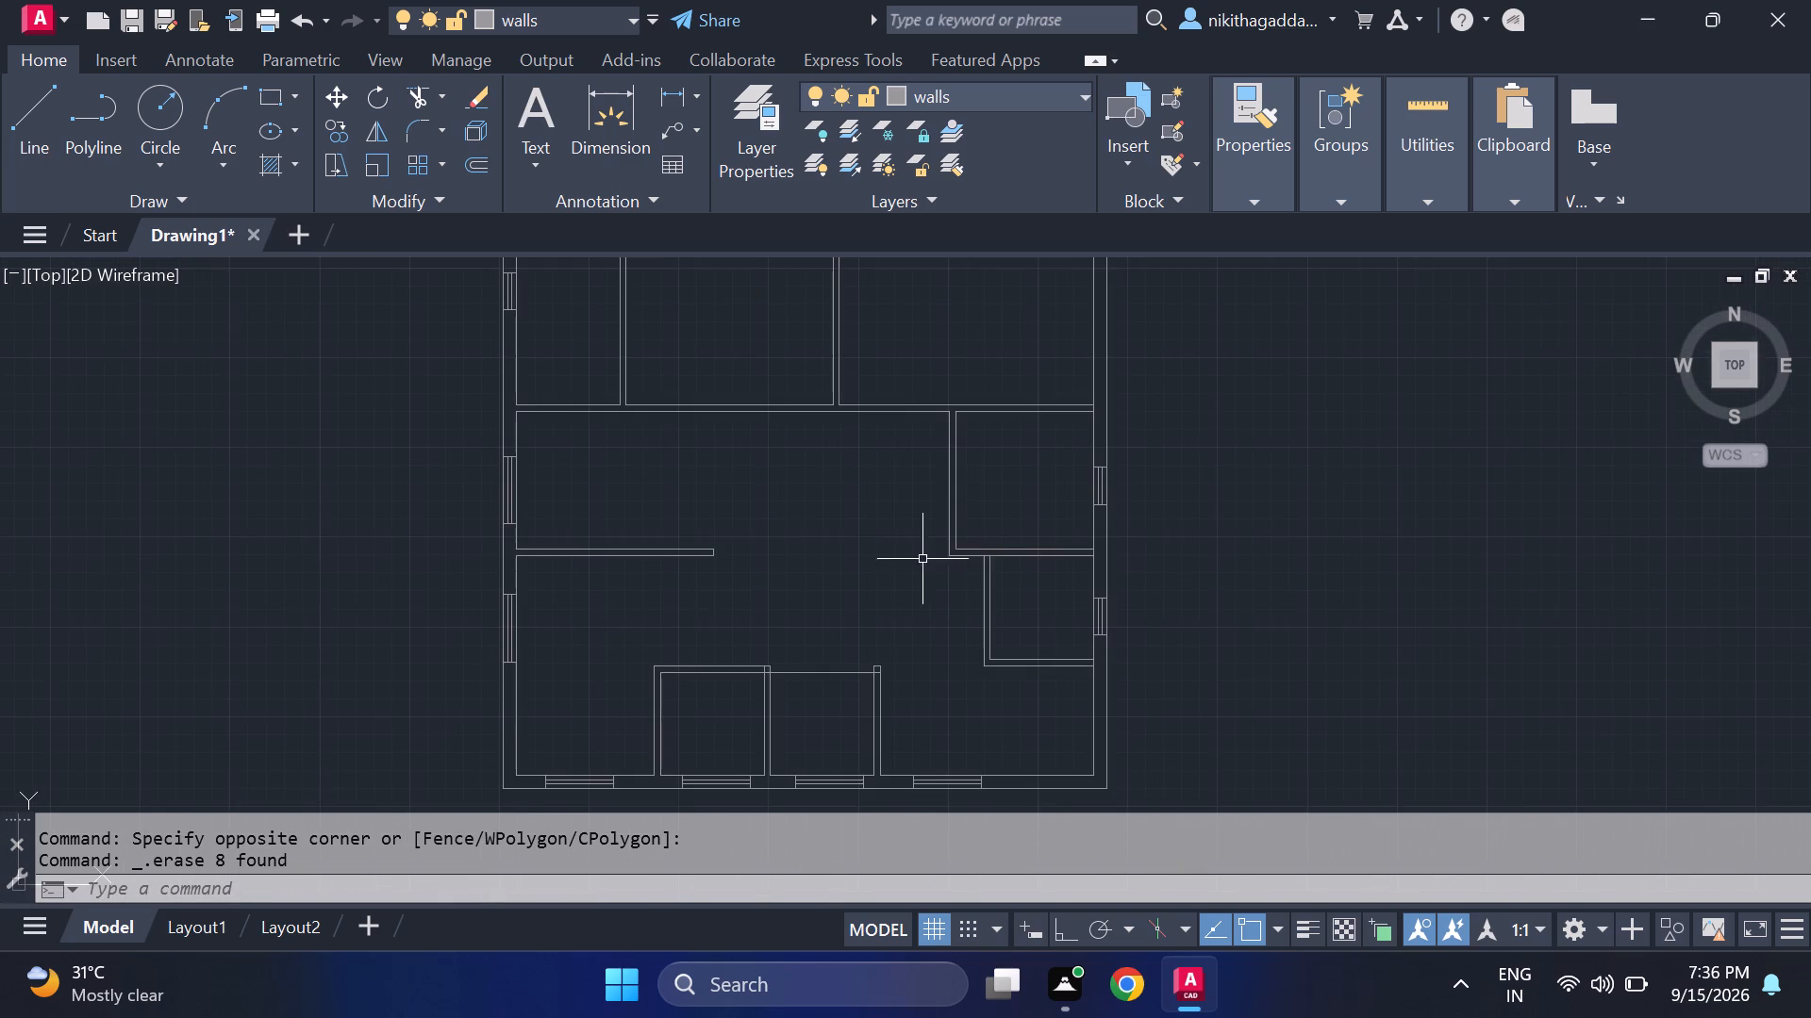
pyautogui.scroll(-2, 869, 581)
pyautogui.scroll(2, 868, 584)
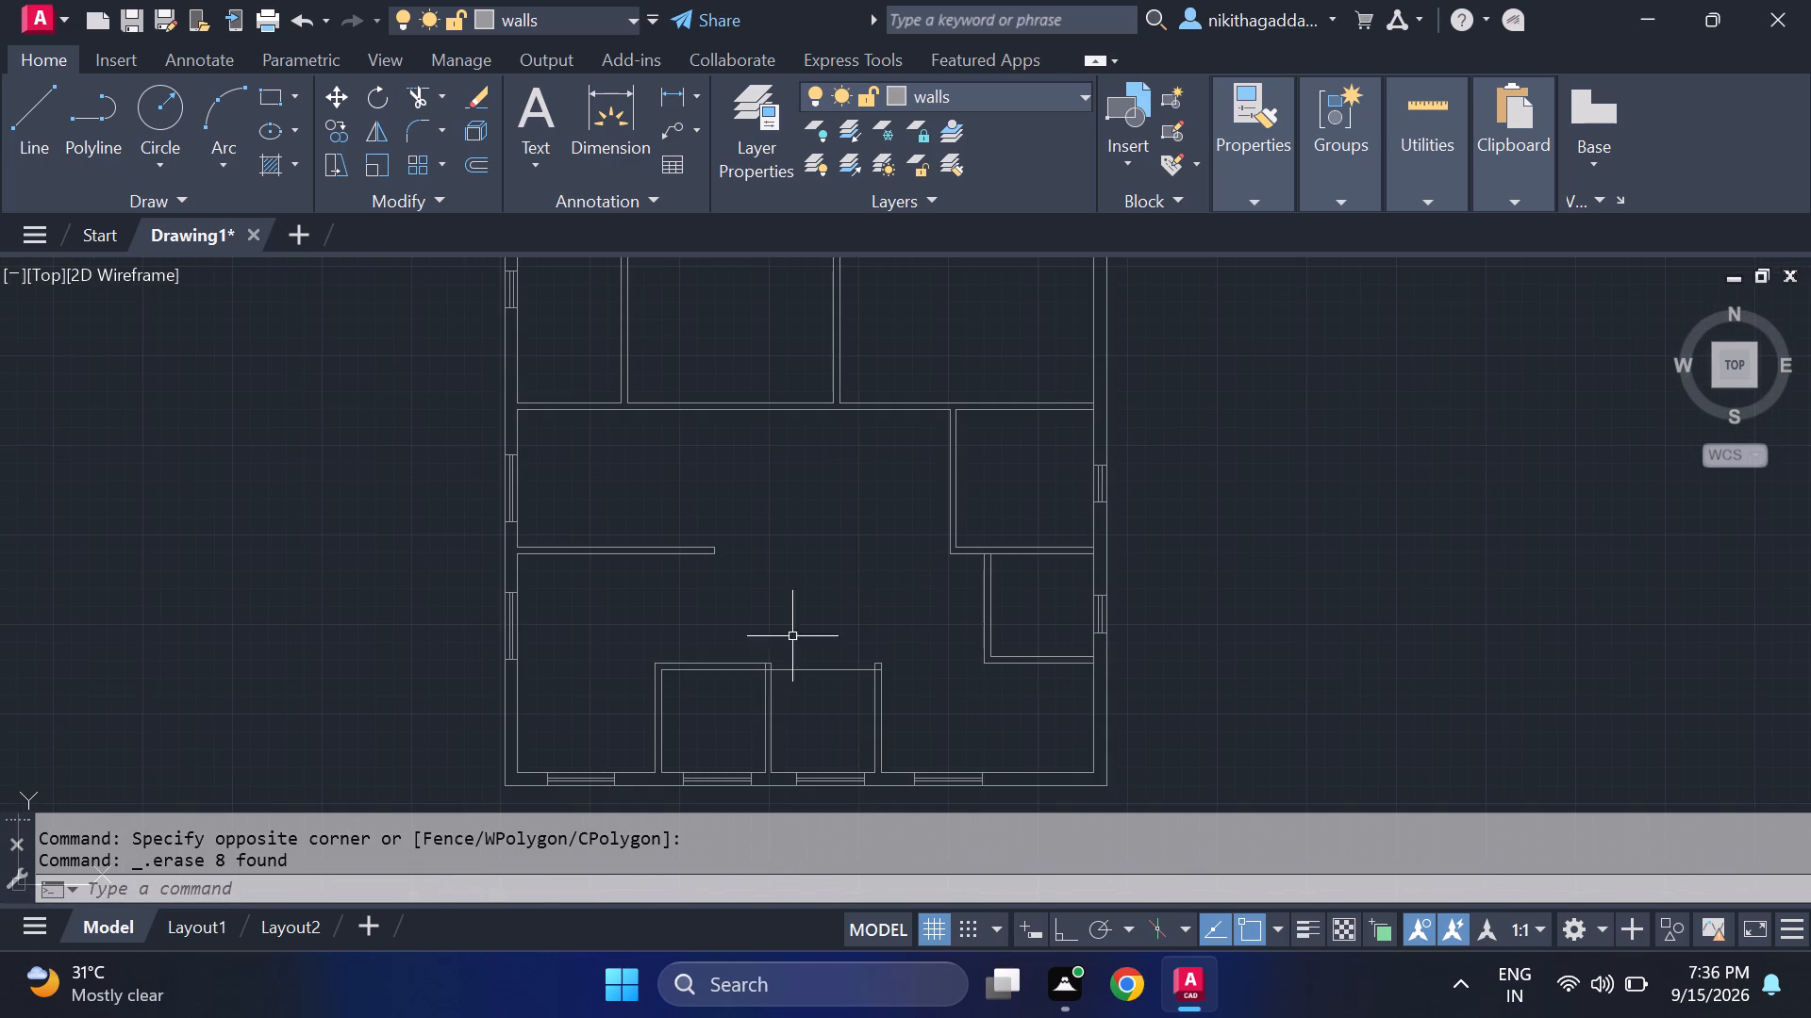
pyautogui.scroll(2, 793, 685)
pyautogui.scroll(-3, 794, 684)
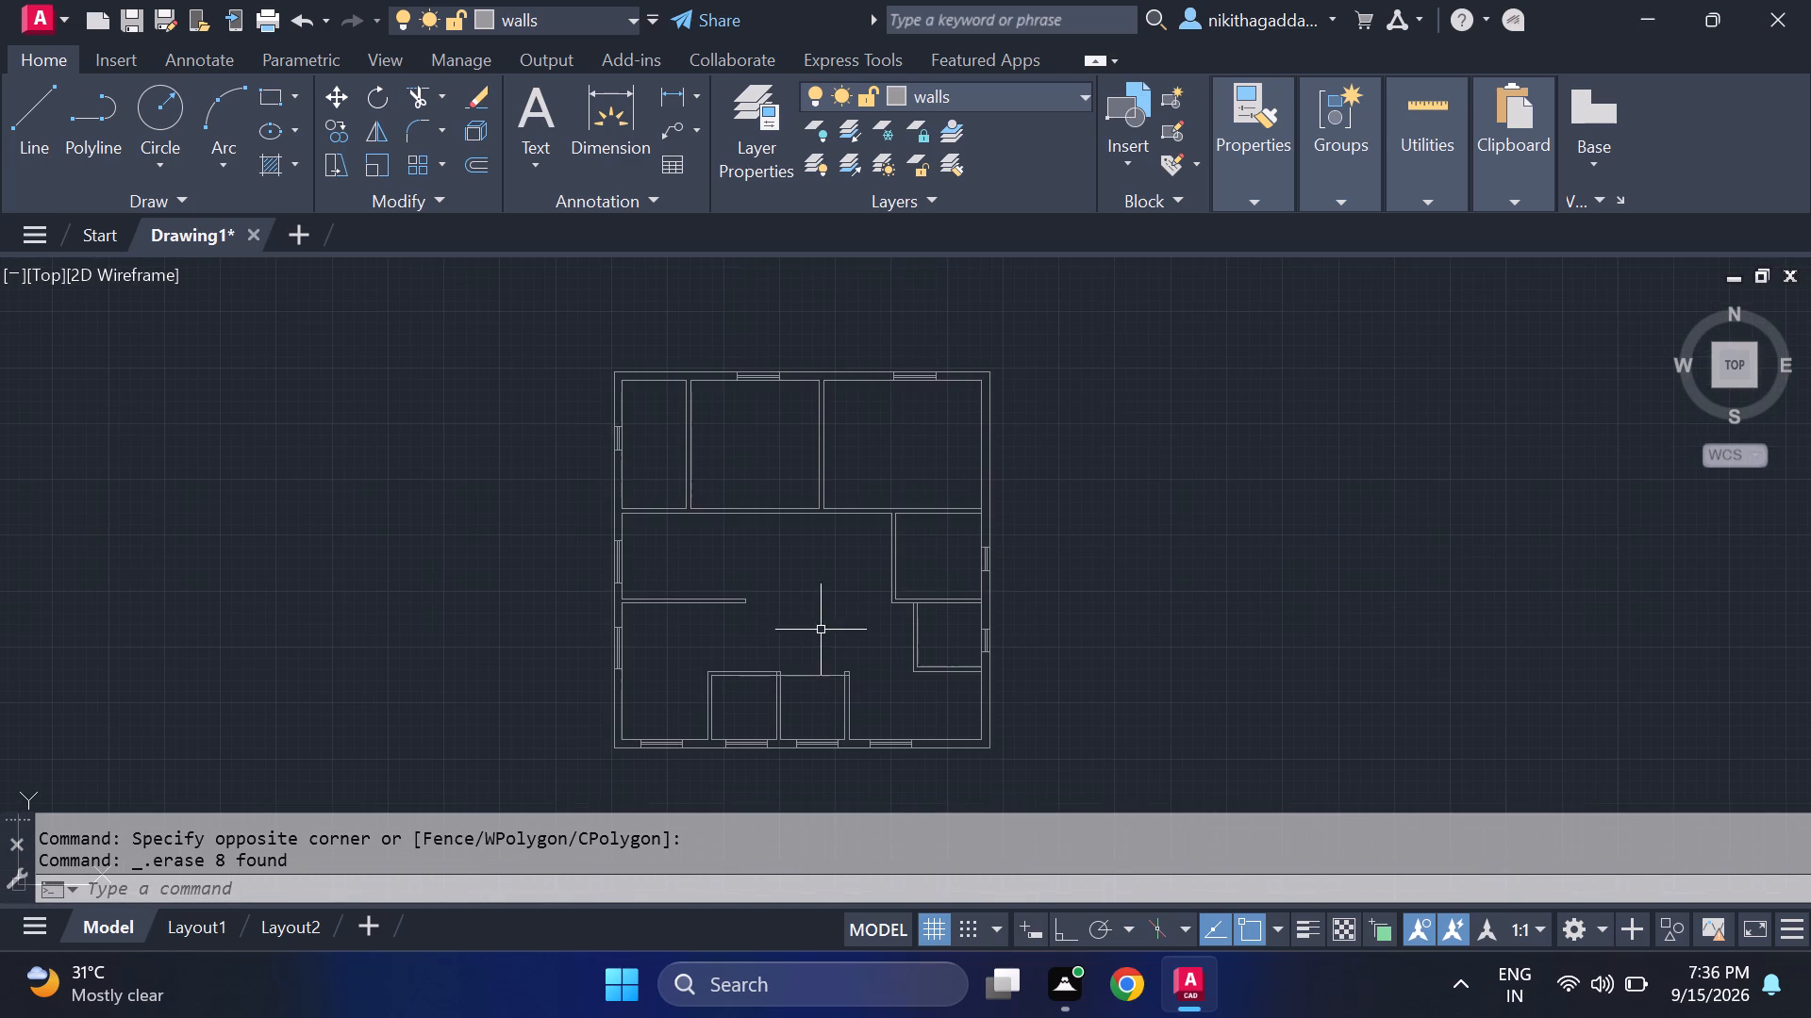
pyautogui.moveTo(822, 628); pyautogui.dragTo(797, 561, button='middle')
pyautogui.scroll(3, 798, 564)
pyautogui.scroll(-4, 803, 576)
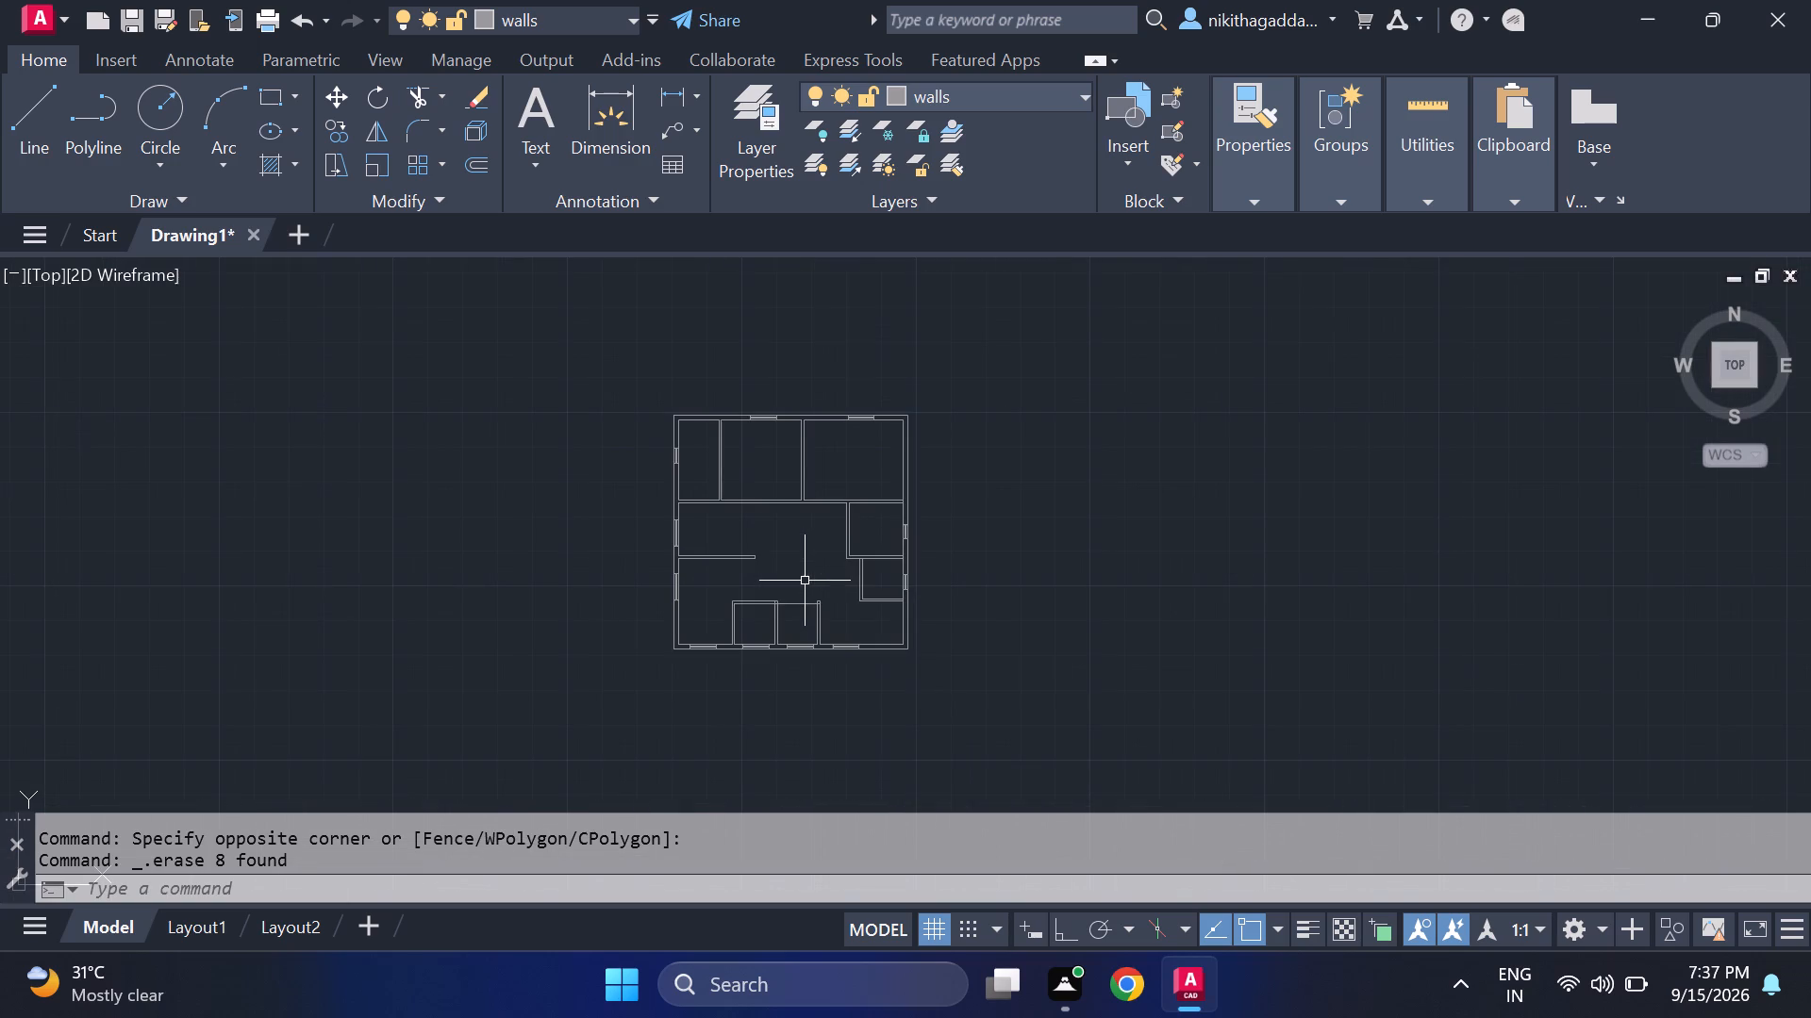
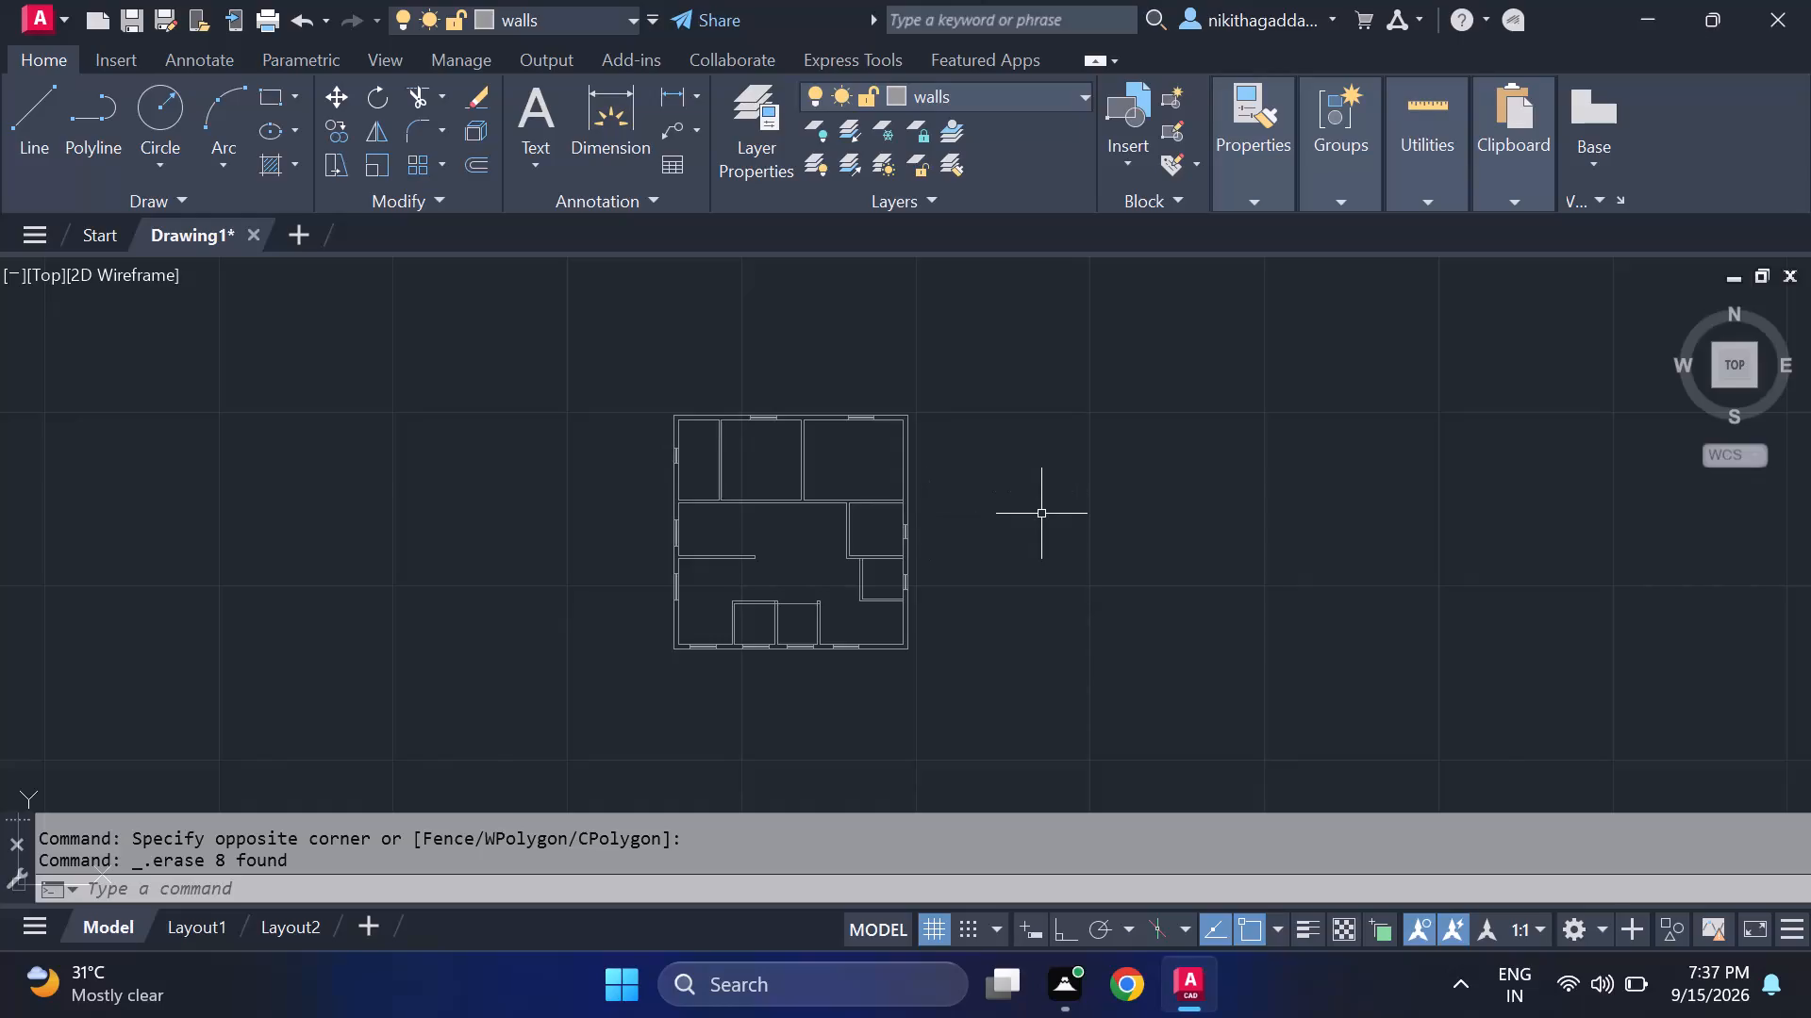
# Examine the whole floor plan, checking the rooms, partitions and window positions.
pyautogui.scroll(-2, 494, 554)
pyautogui.moveTo(492, 554); pyautogui.dragTo(263, 590, button='middle')
pyautogui.scroll(3, 324, 565)
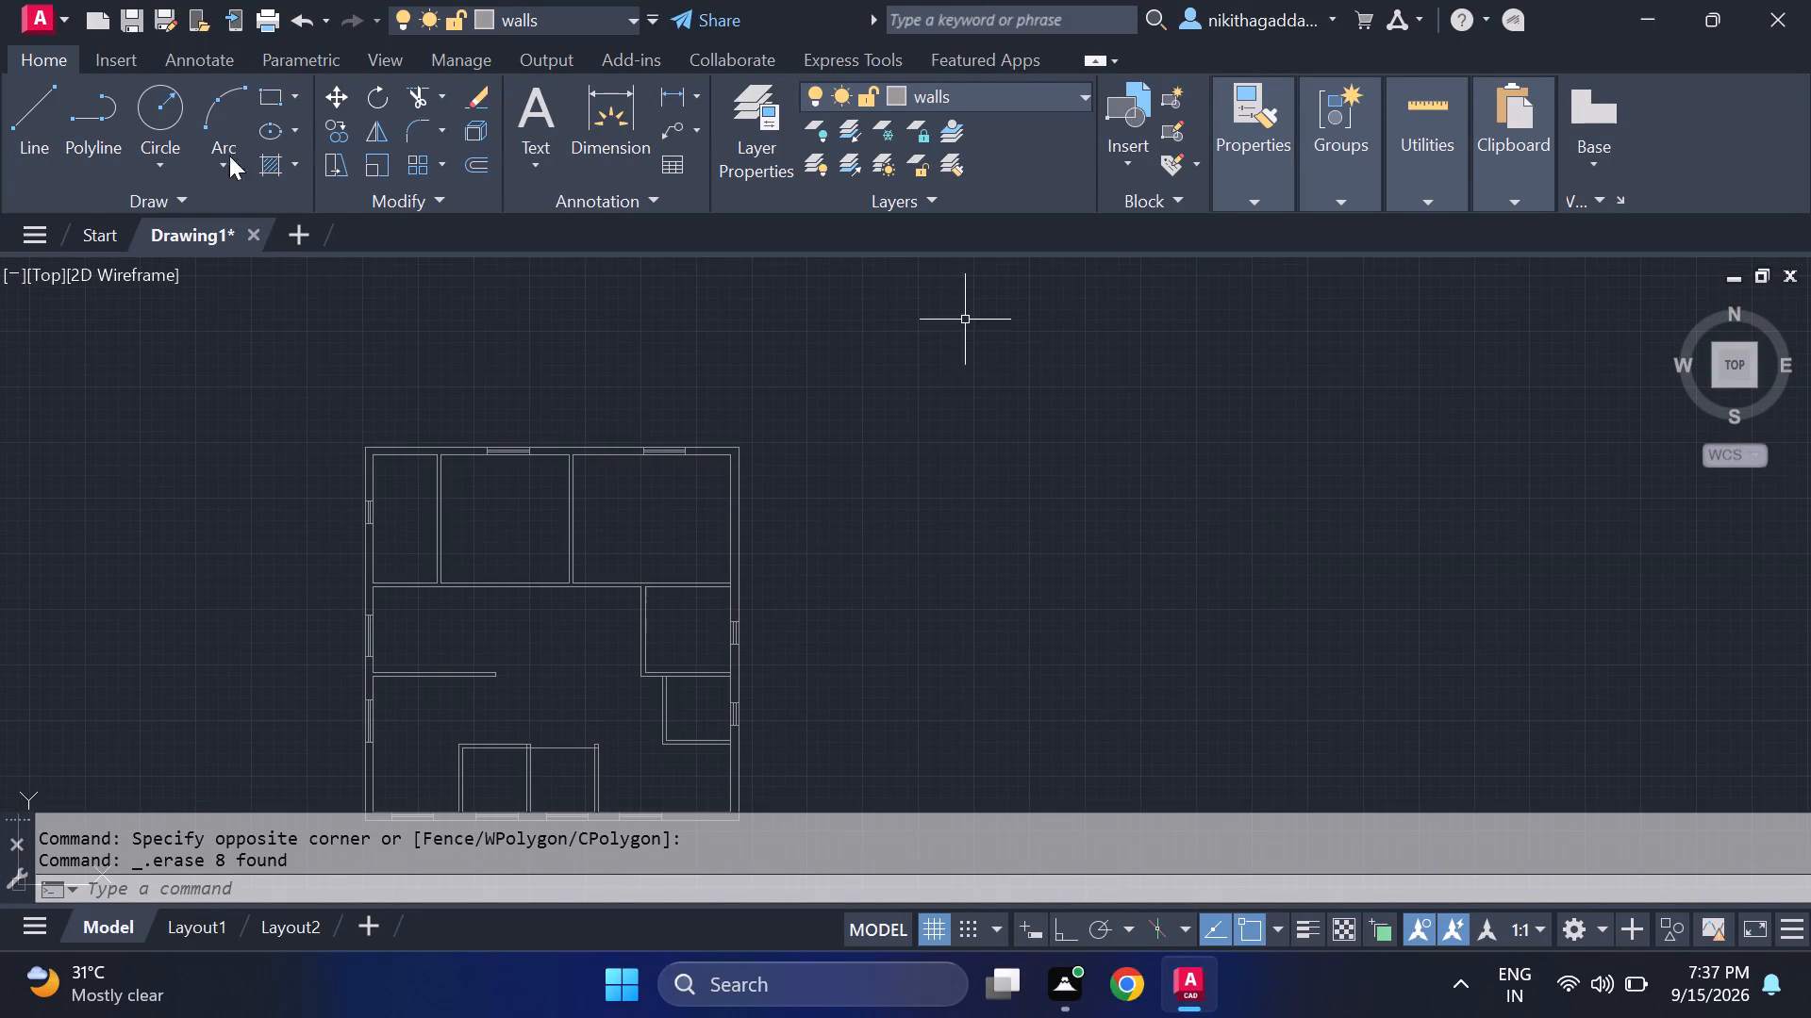
pyautogui.scroll(-1, 153, 616)
pyautogui.moveTo(174, 619); pyautogui.dragTo(532, 517, button='middle')
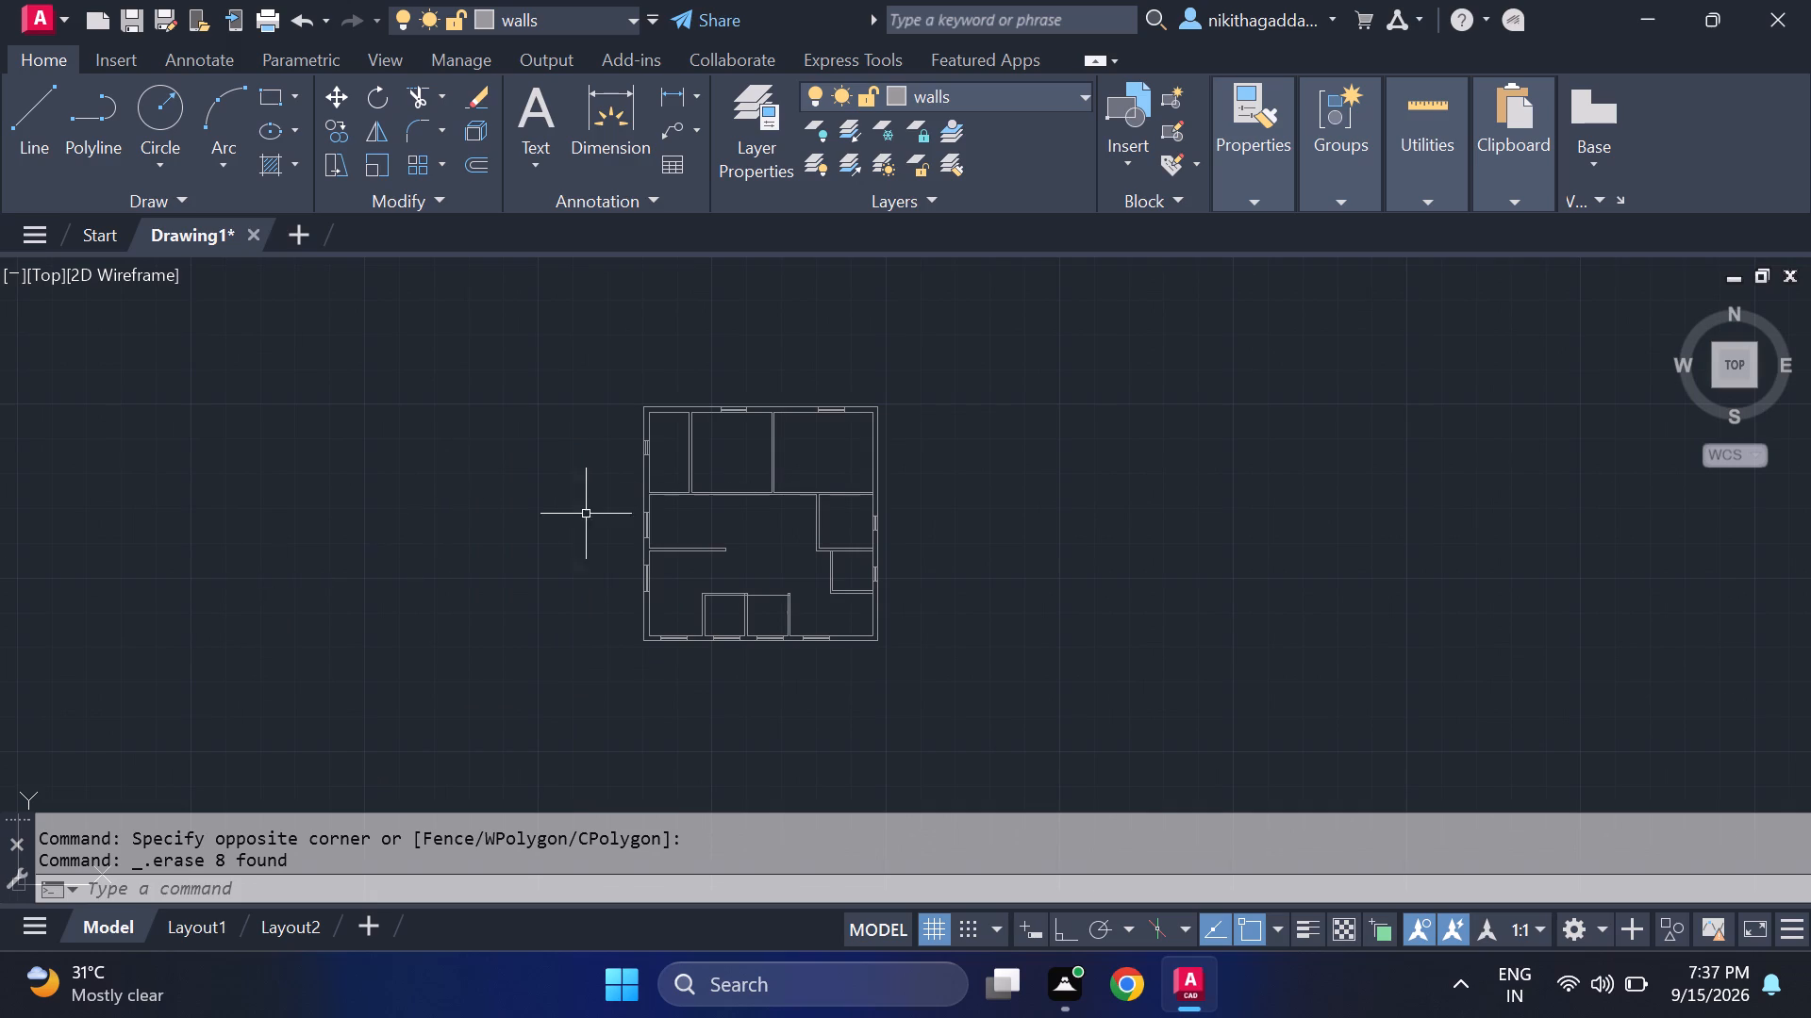
pyautogui.scroll(1, 950, 462)
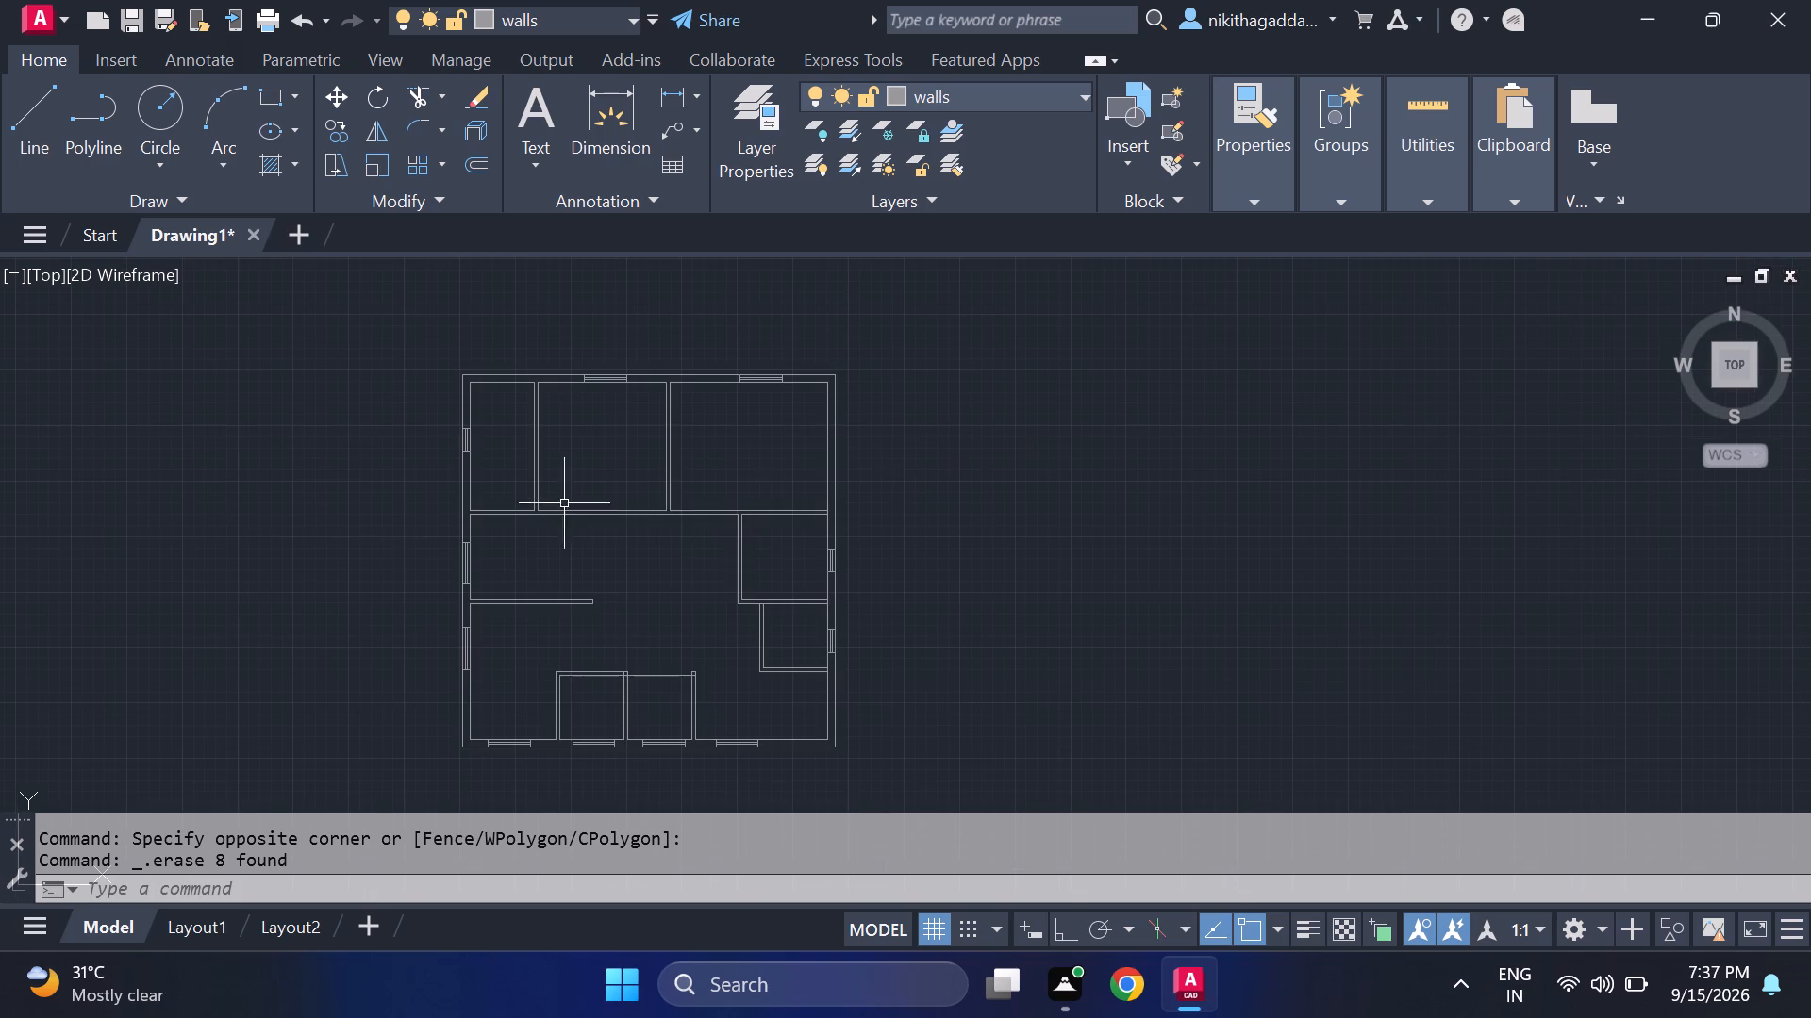
pyautogui.scroll(1, 540, 472)
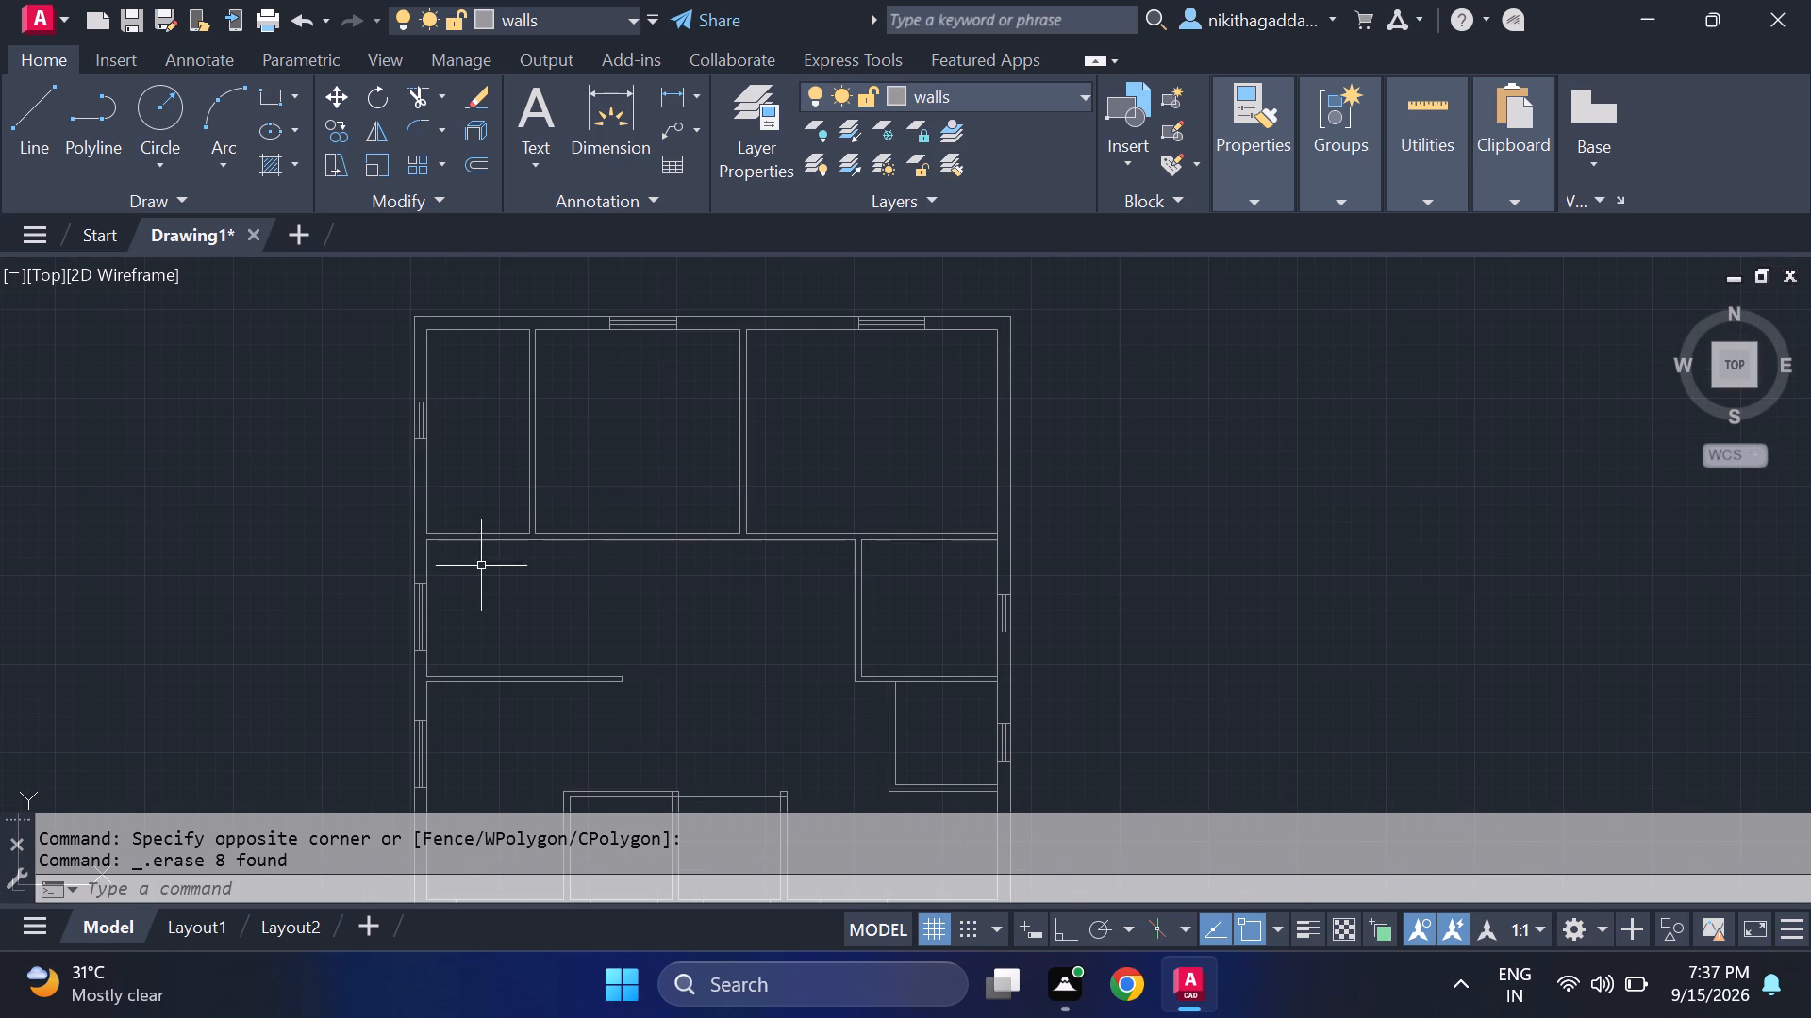
pyautogui.scroll(1, 529, 573)
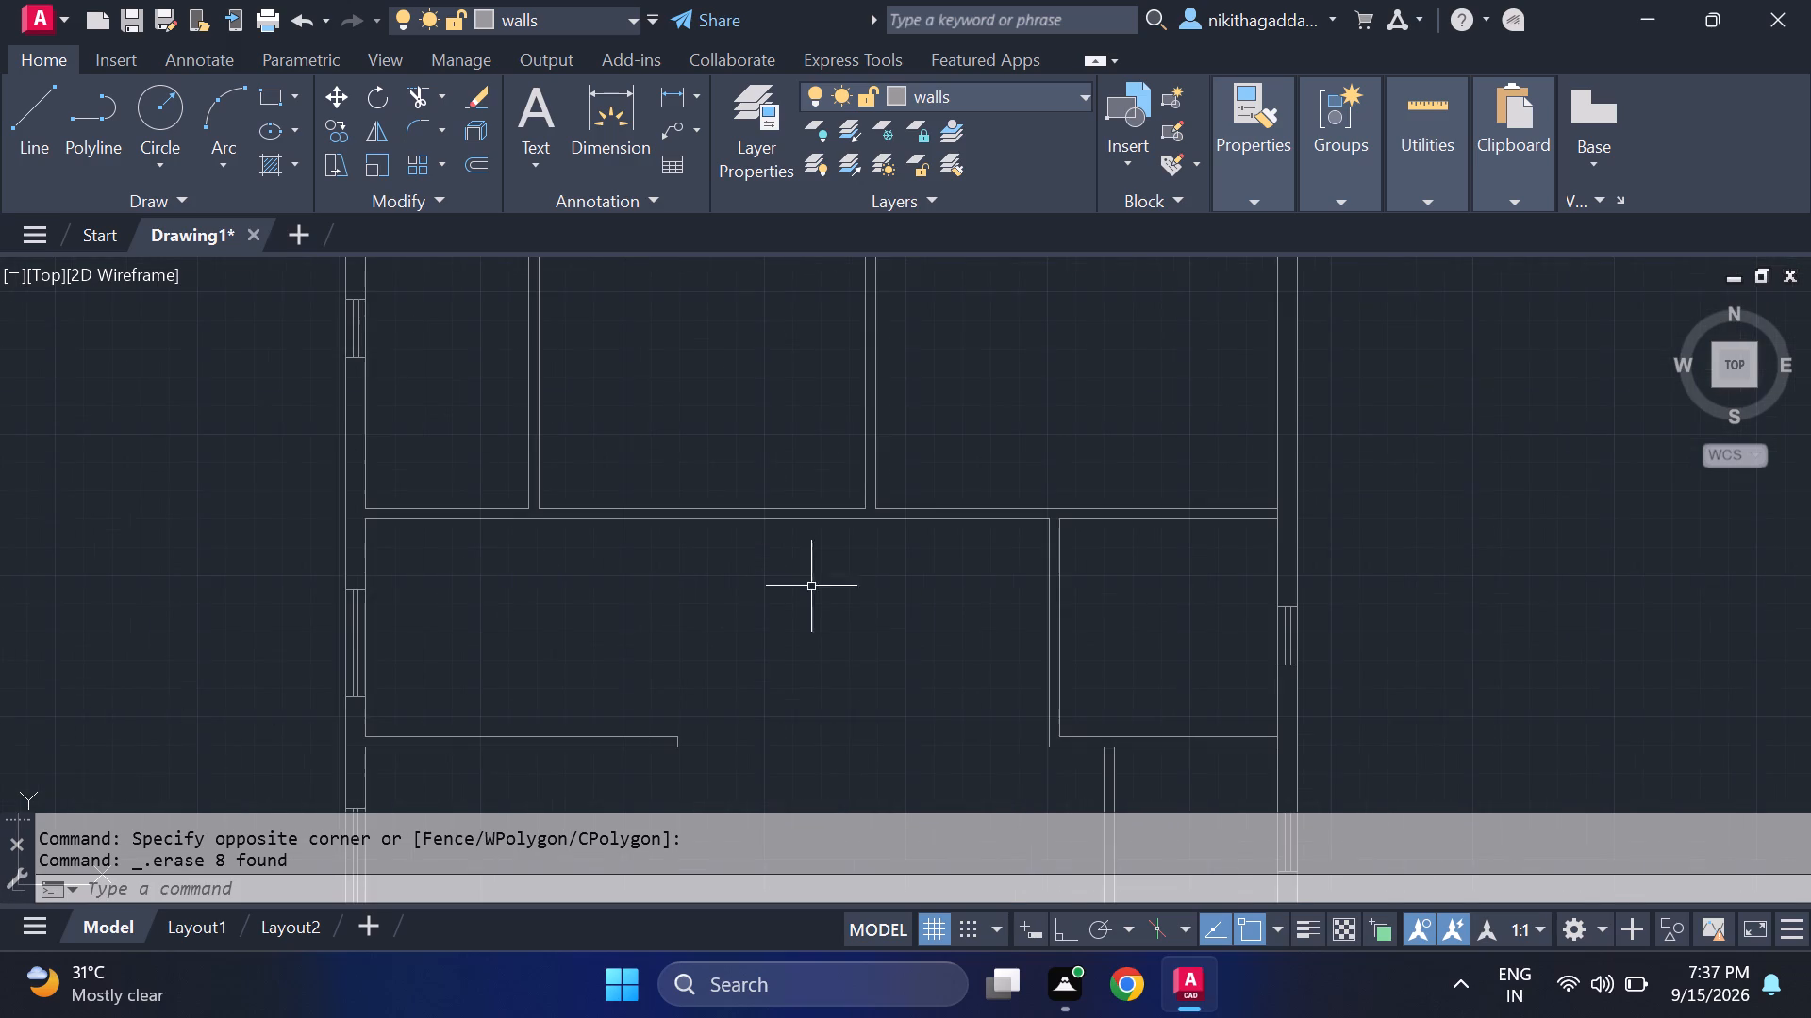
pyautogui.scroll(-2, 658, 583)
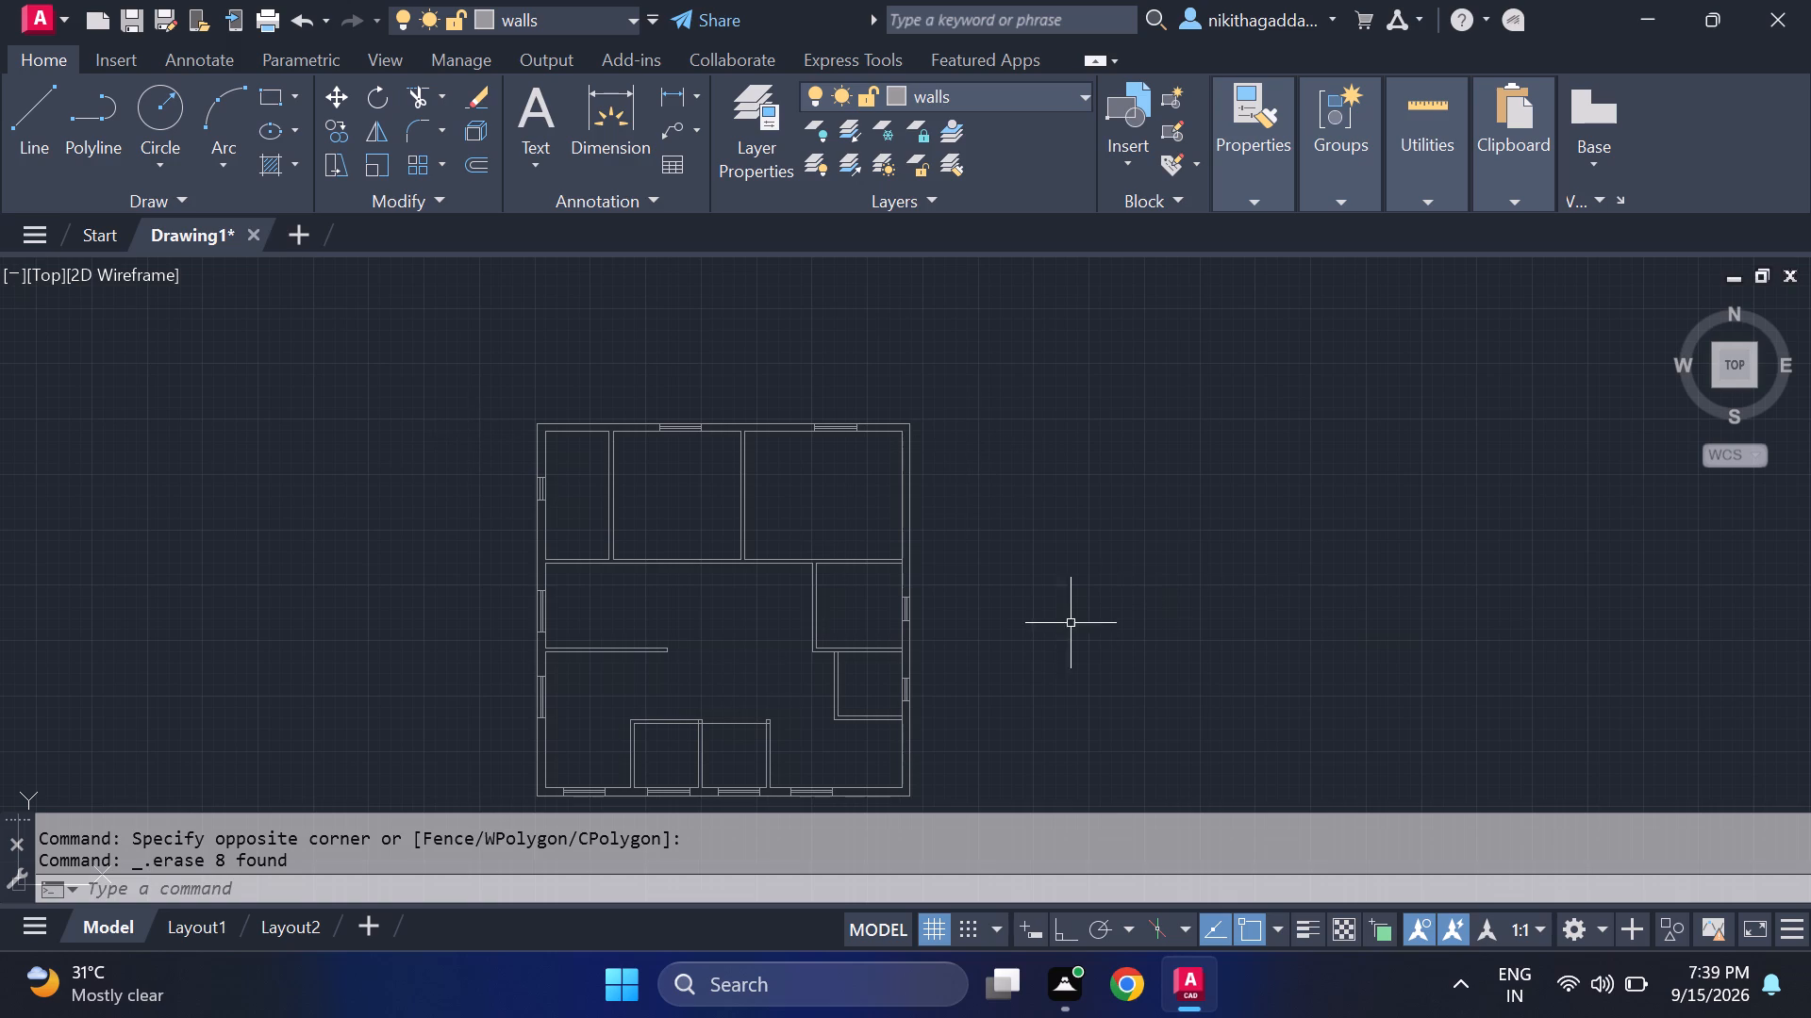
pyautogui.moveTo(1072, 619); pyautogui.dragTo(1199, 529, button='middle')
pyautogui.middleClick(1202, 538)
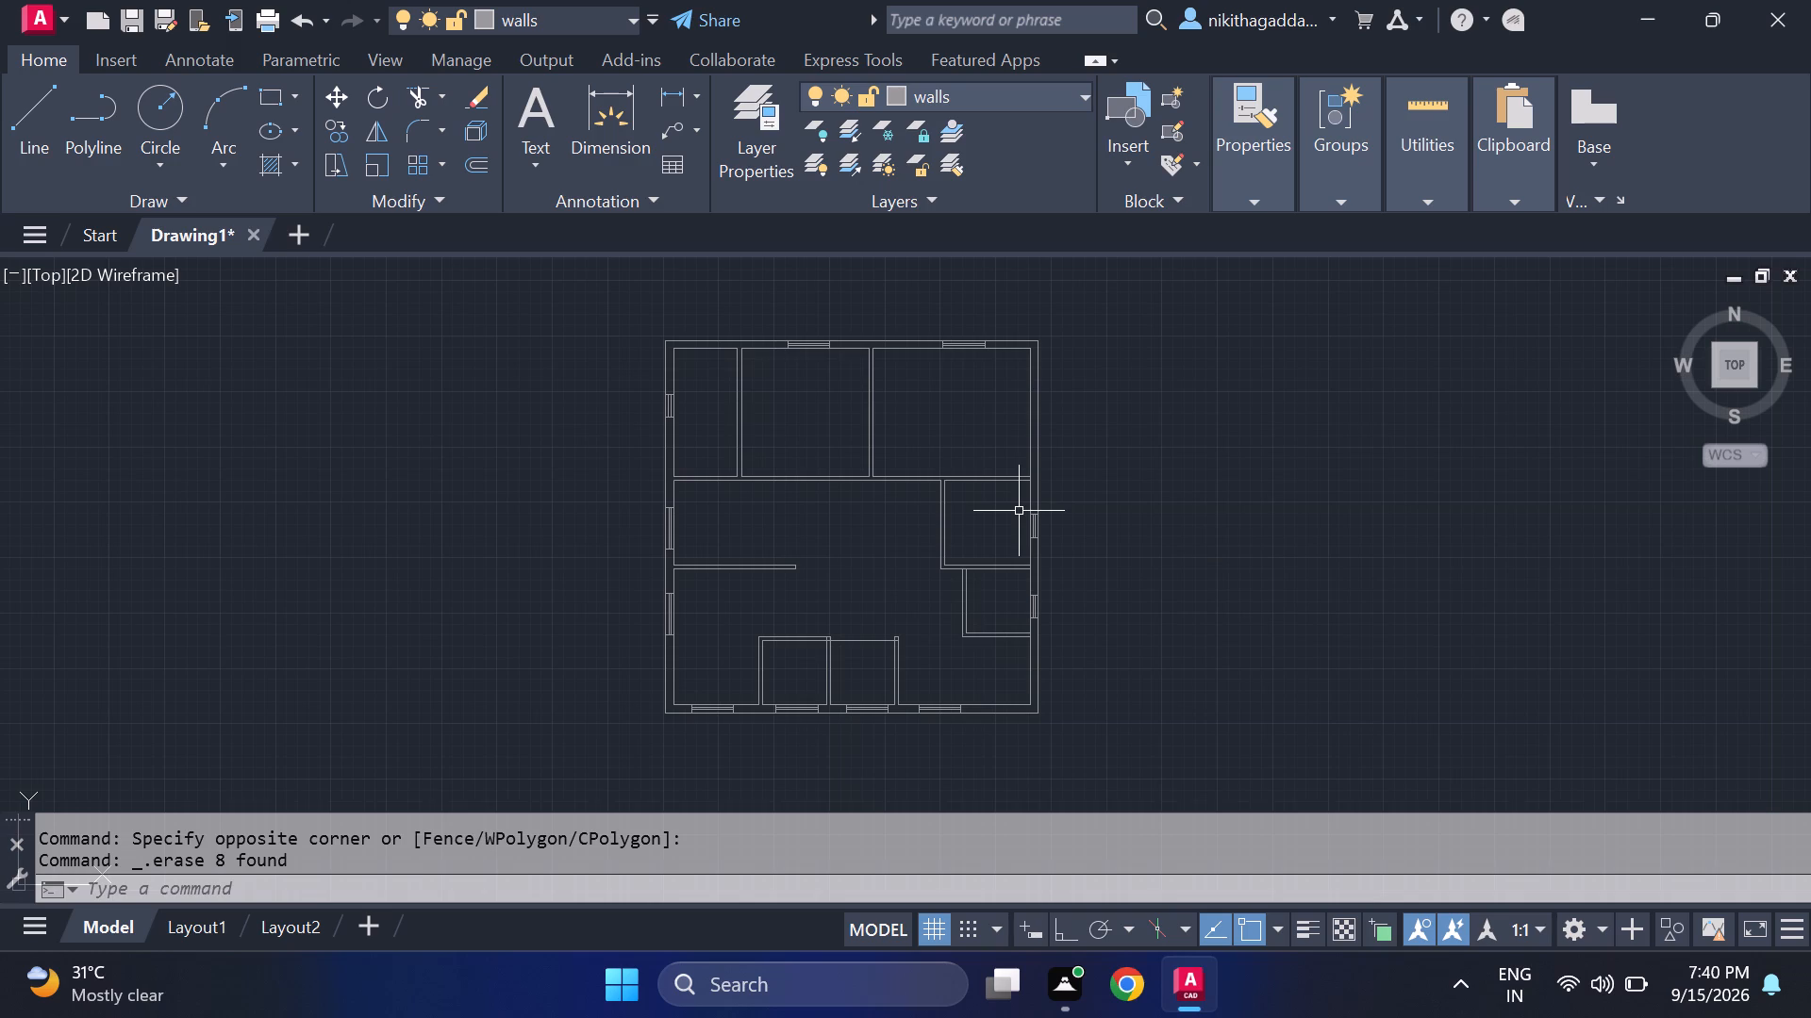
# Dismiss the Microsoft Edge notification.
pyautogui.rightClick(1273, 728)
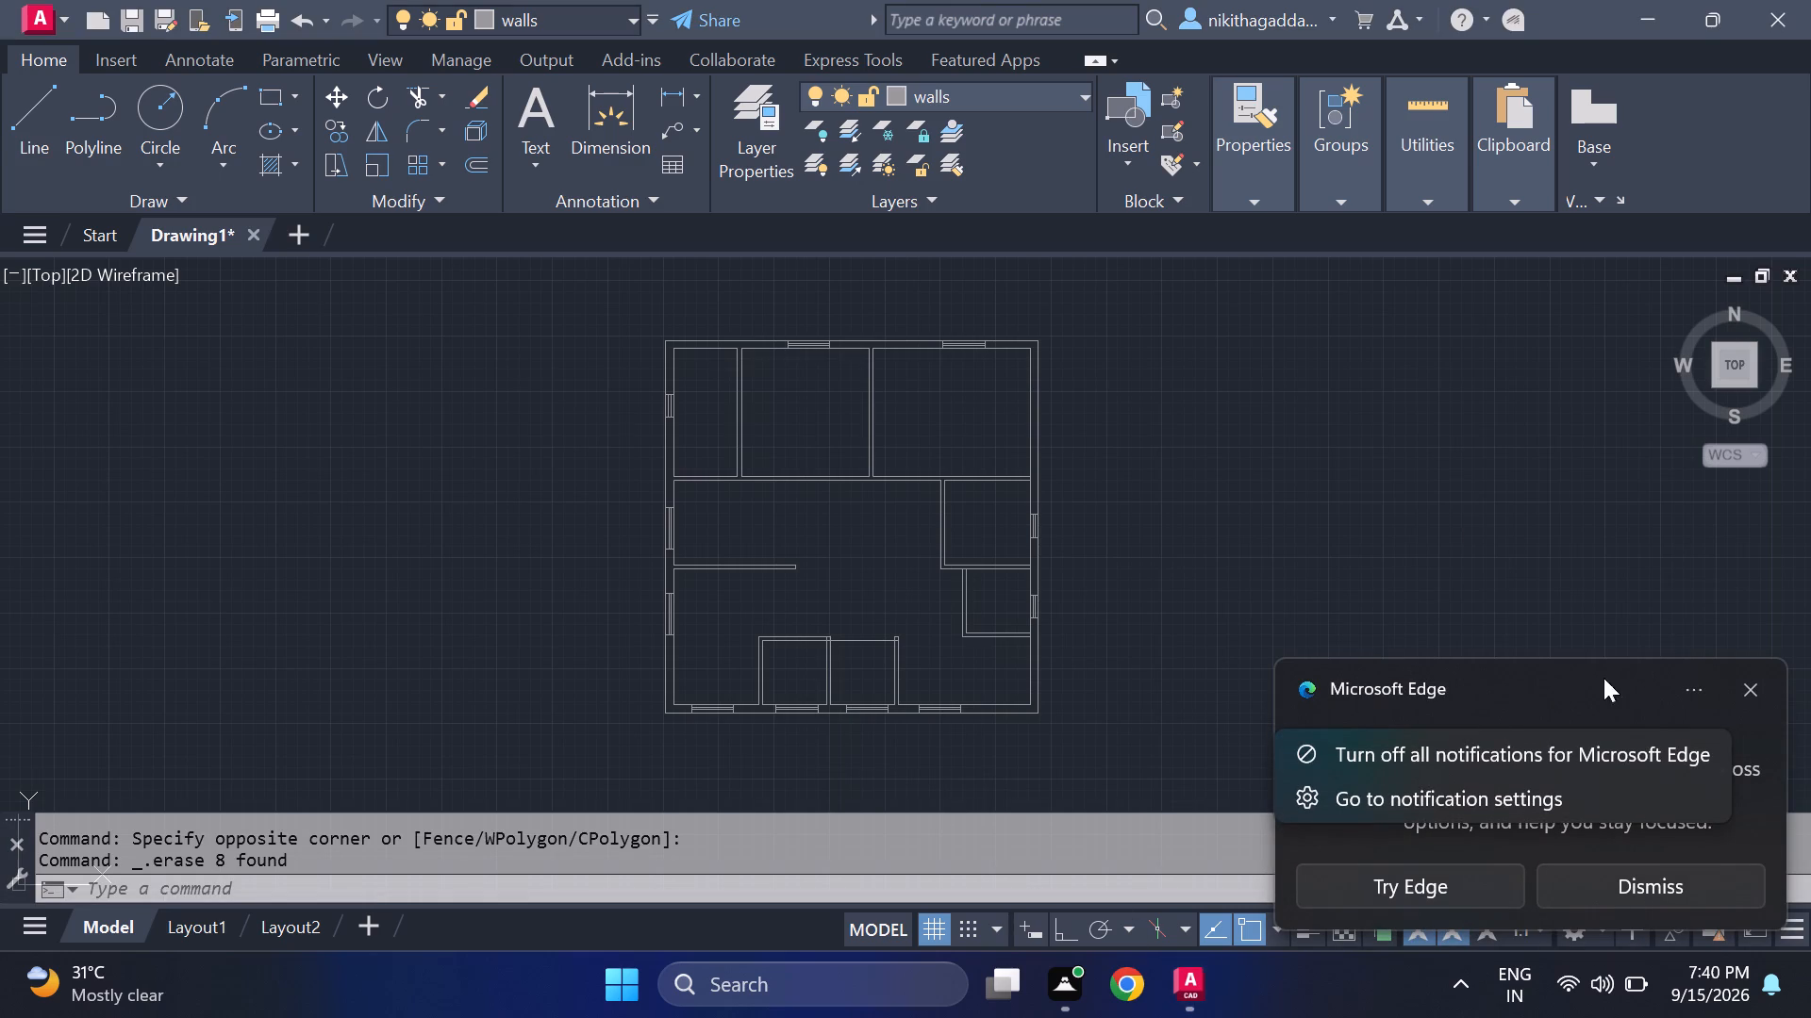
pyautogui.click(1745, 684)
pyautogui.click(1748, 692)
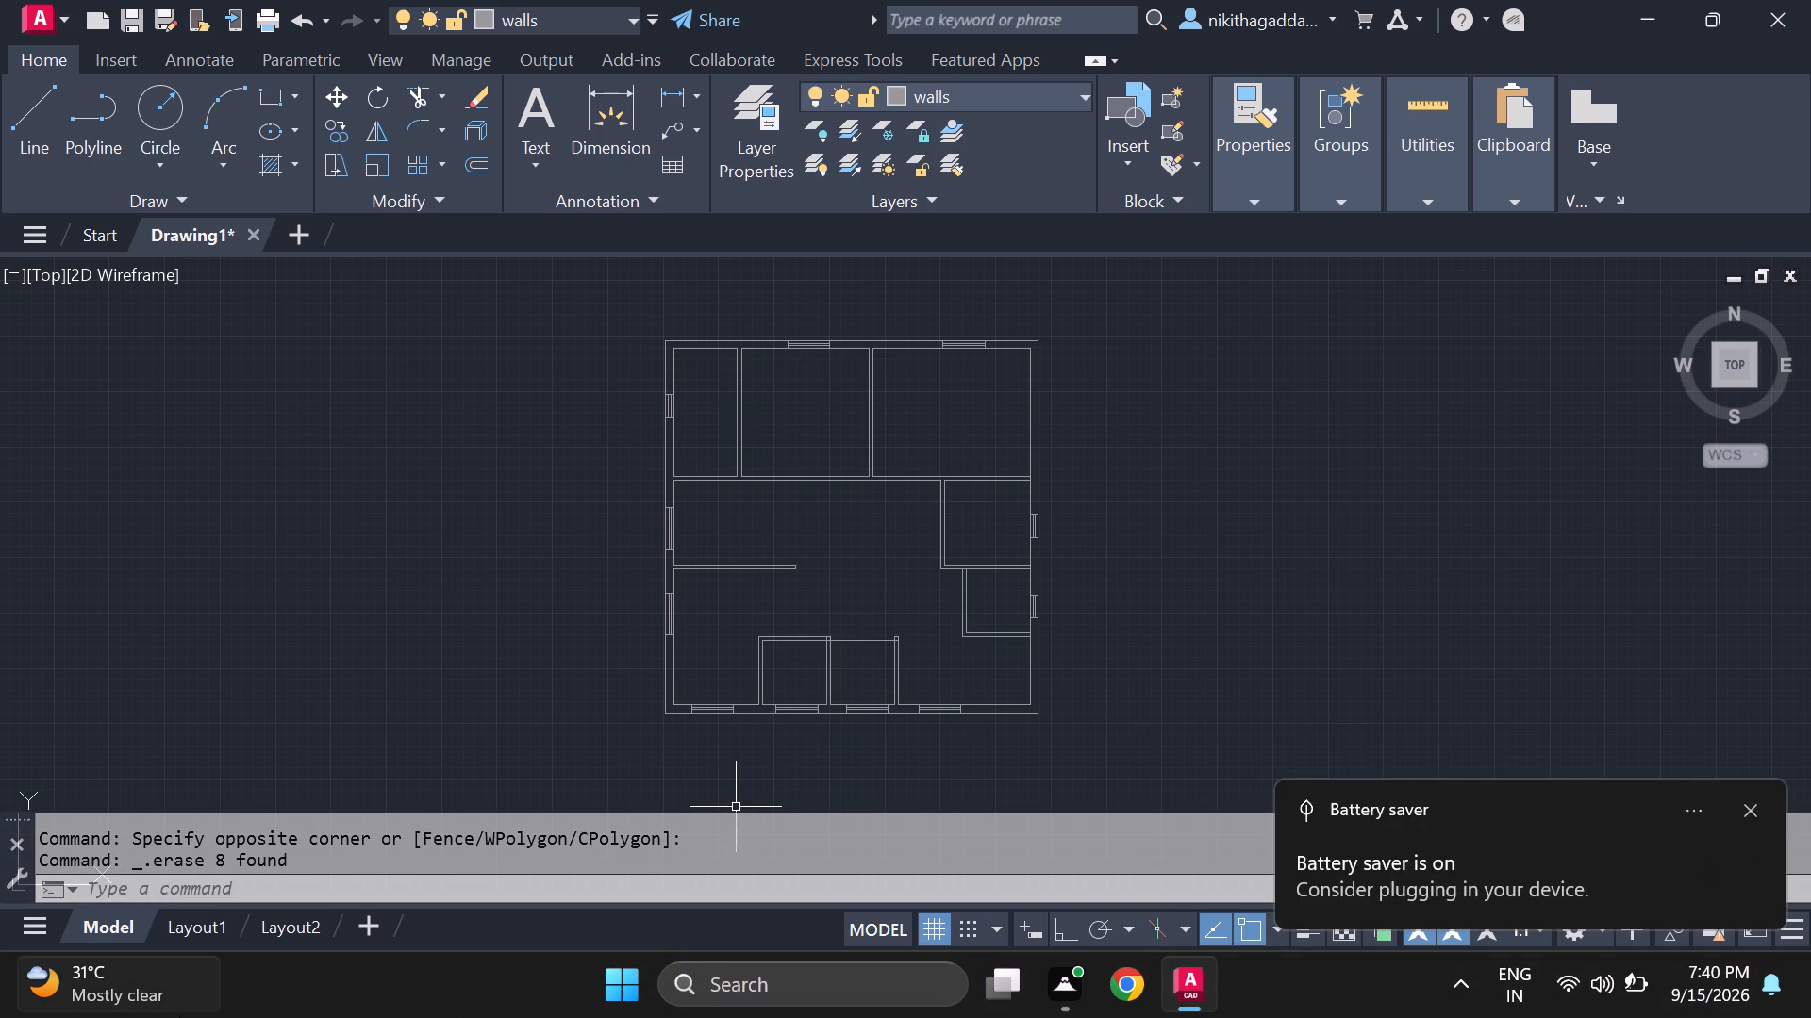
# Insert the Door - Imperial block from the Architectural tool palette into the empty area west of the plan, and close the palette.
pyautogui.scroll(2, 69, 1017)
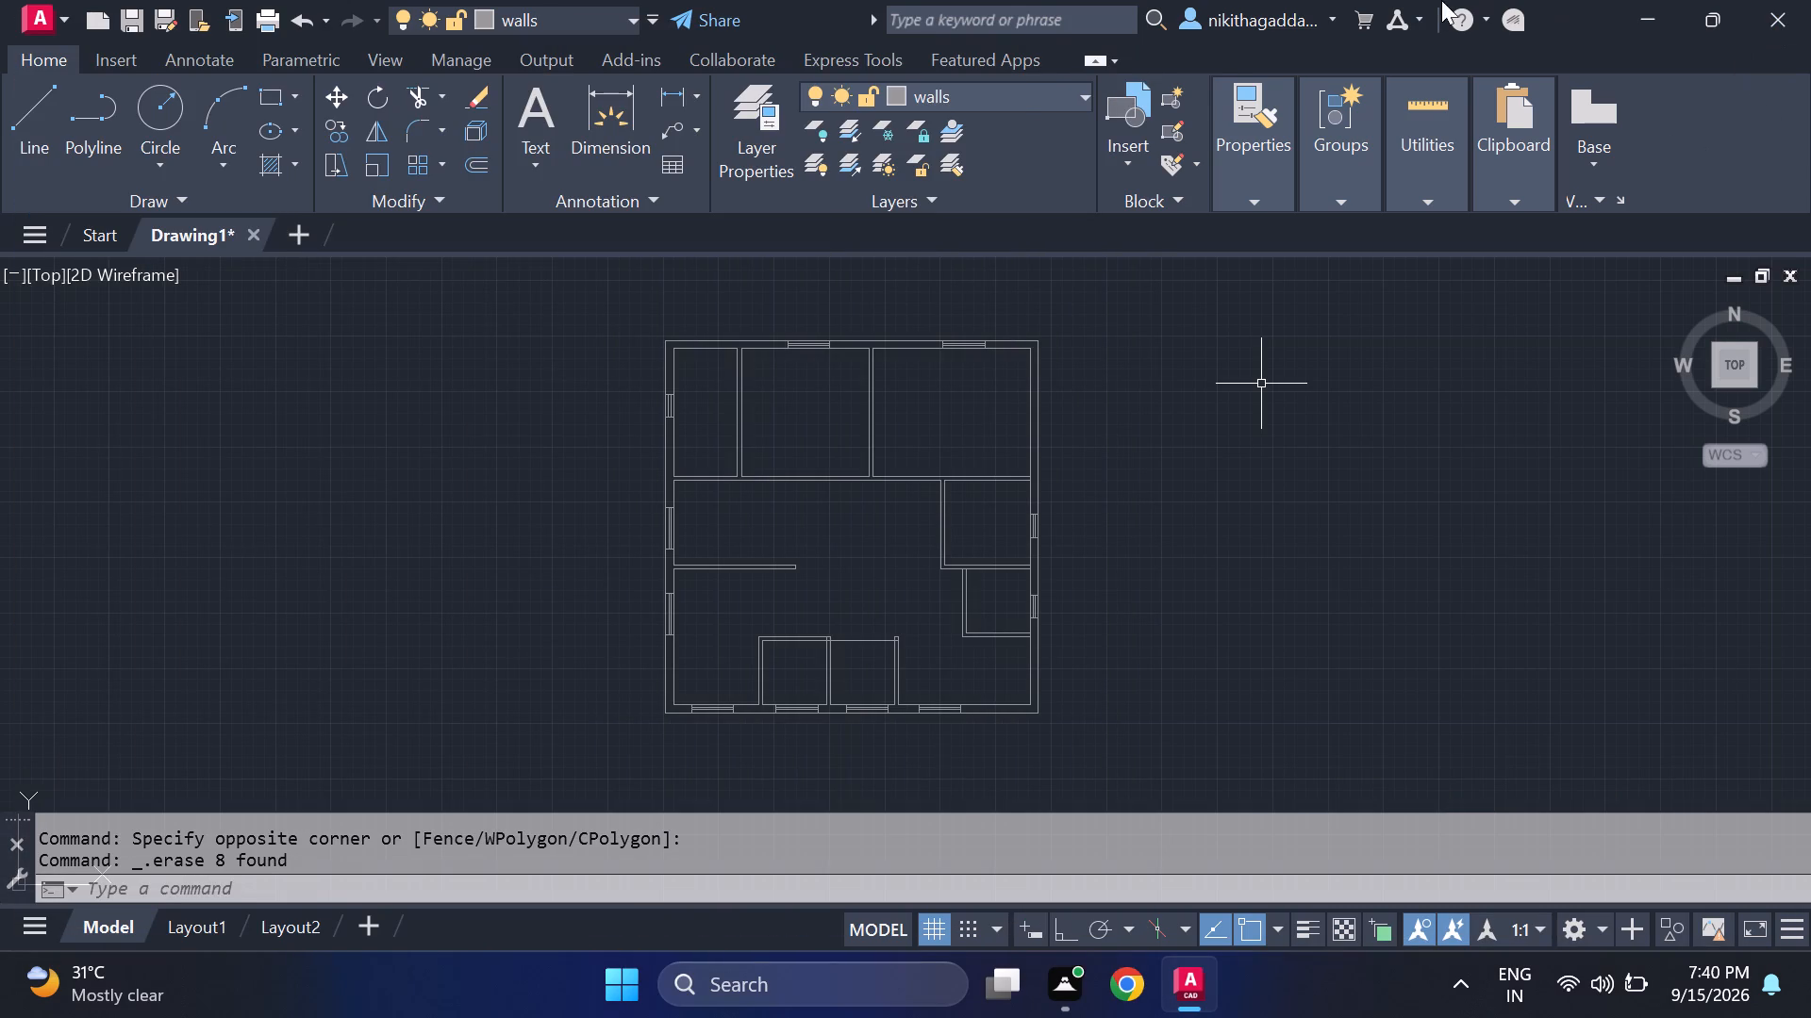
pyautogui.moveTo(1105, 565); pyautogui.dragTo(1329, 568, button='middle')
pyautogui.scroll(1, 1329, 568)
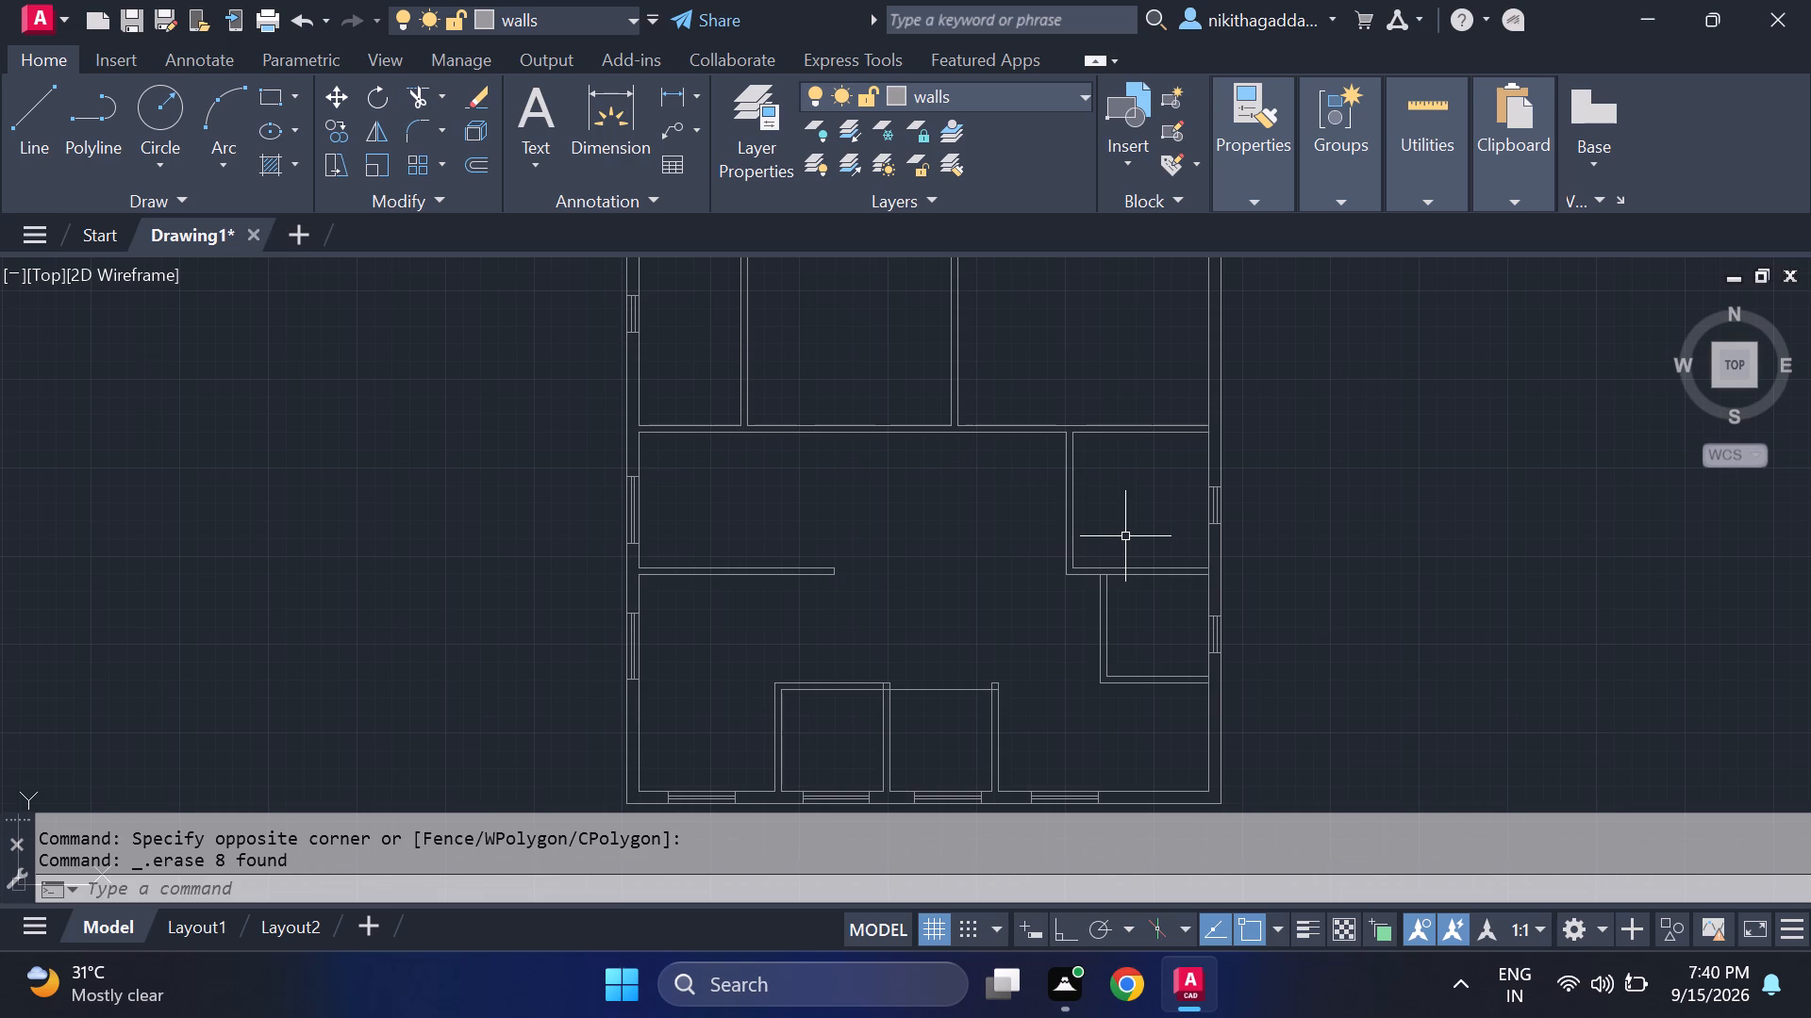
pyautogui.scroll(-2, 1108, 524)
pyautogui.scroll(2, 1018, 532)
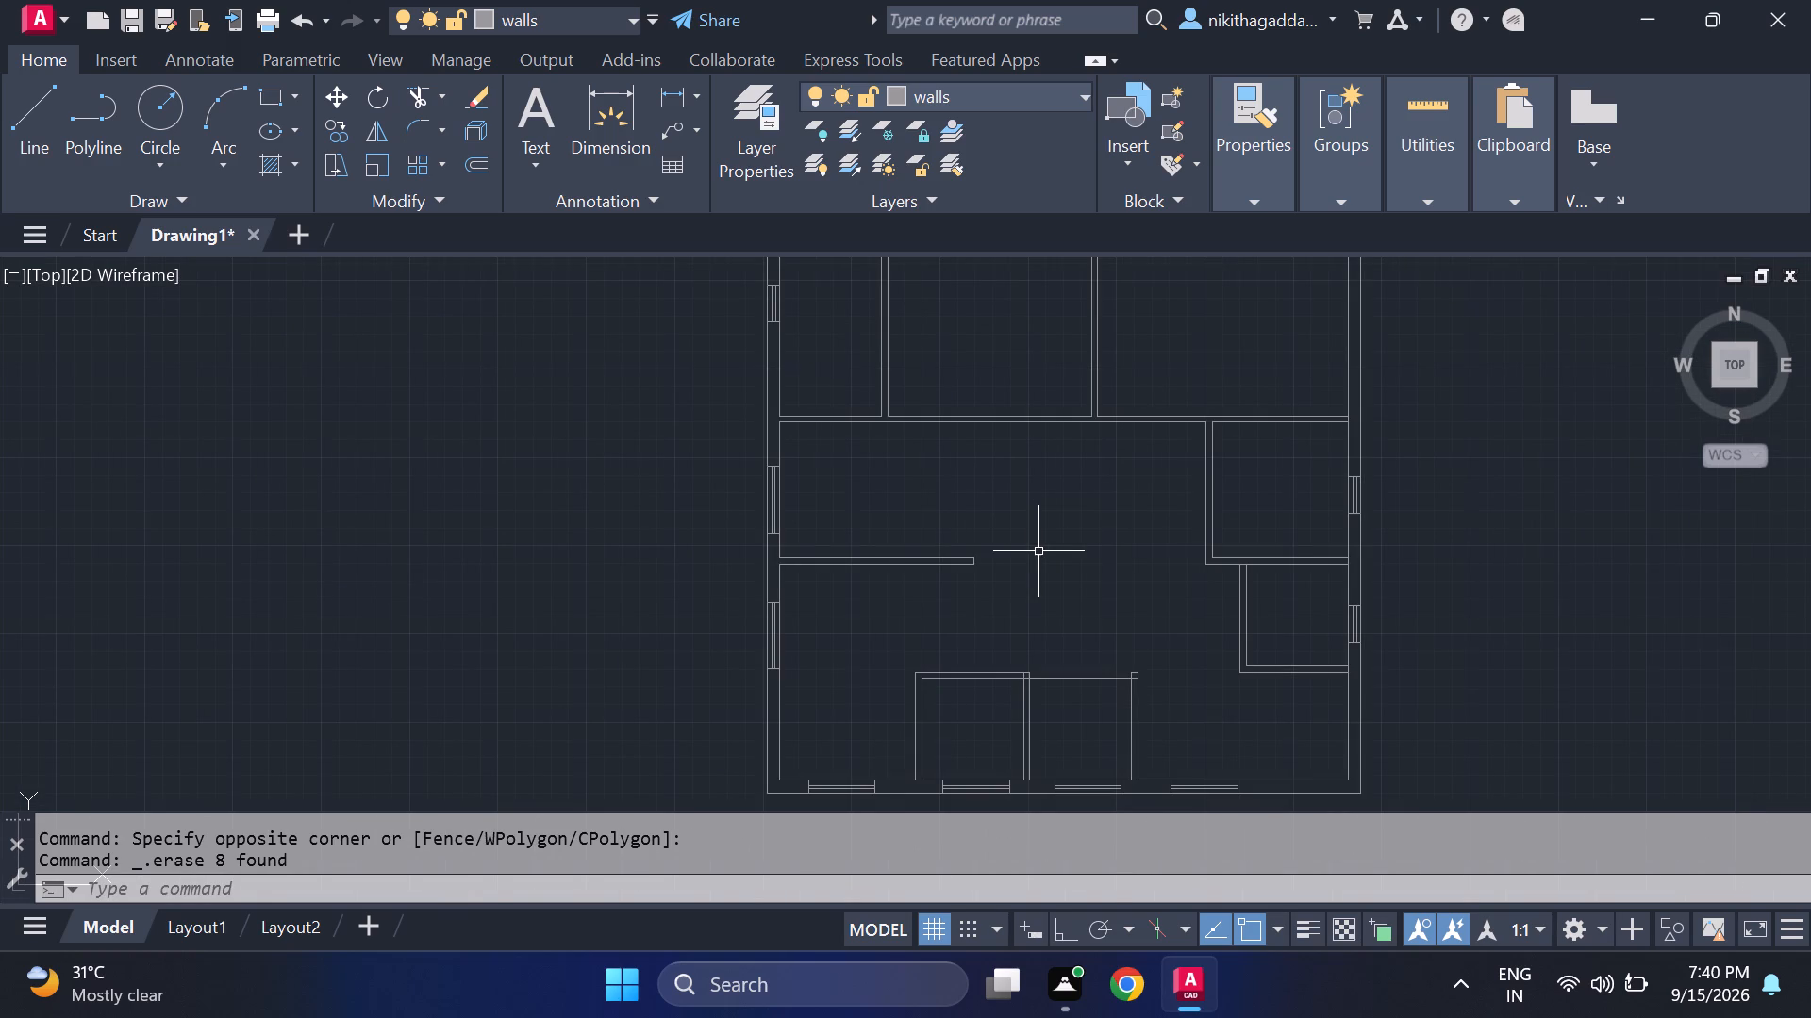
pyautogui.moveTo(1038, 552); pyautogui.dragTo(1088, 510, button='middle')
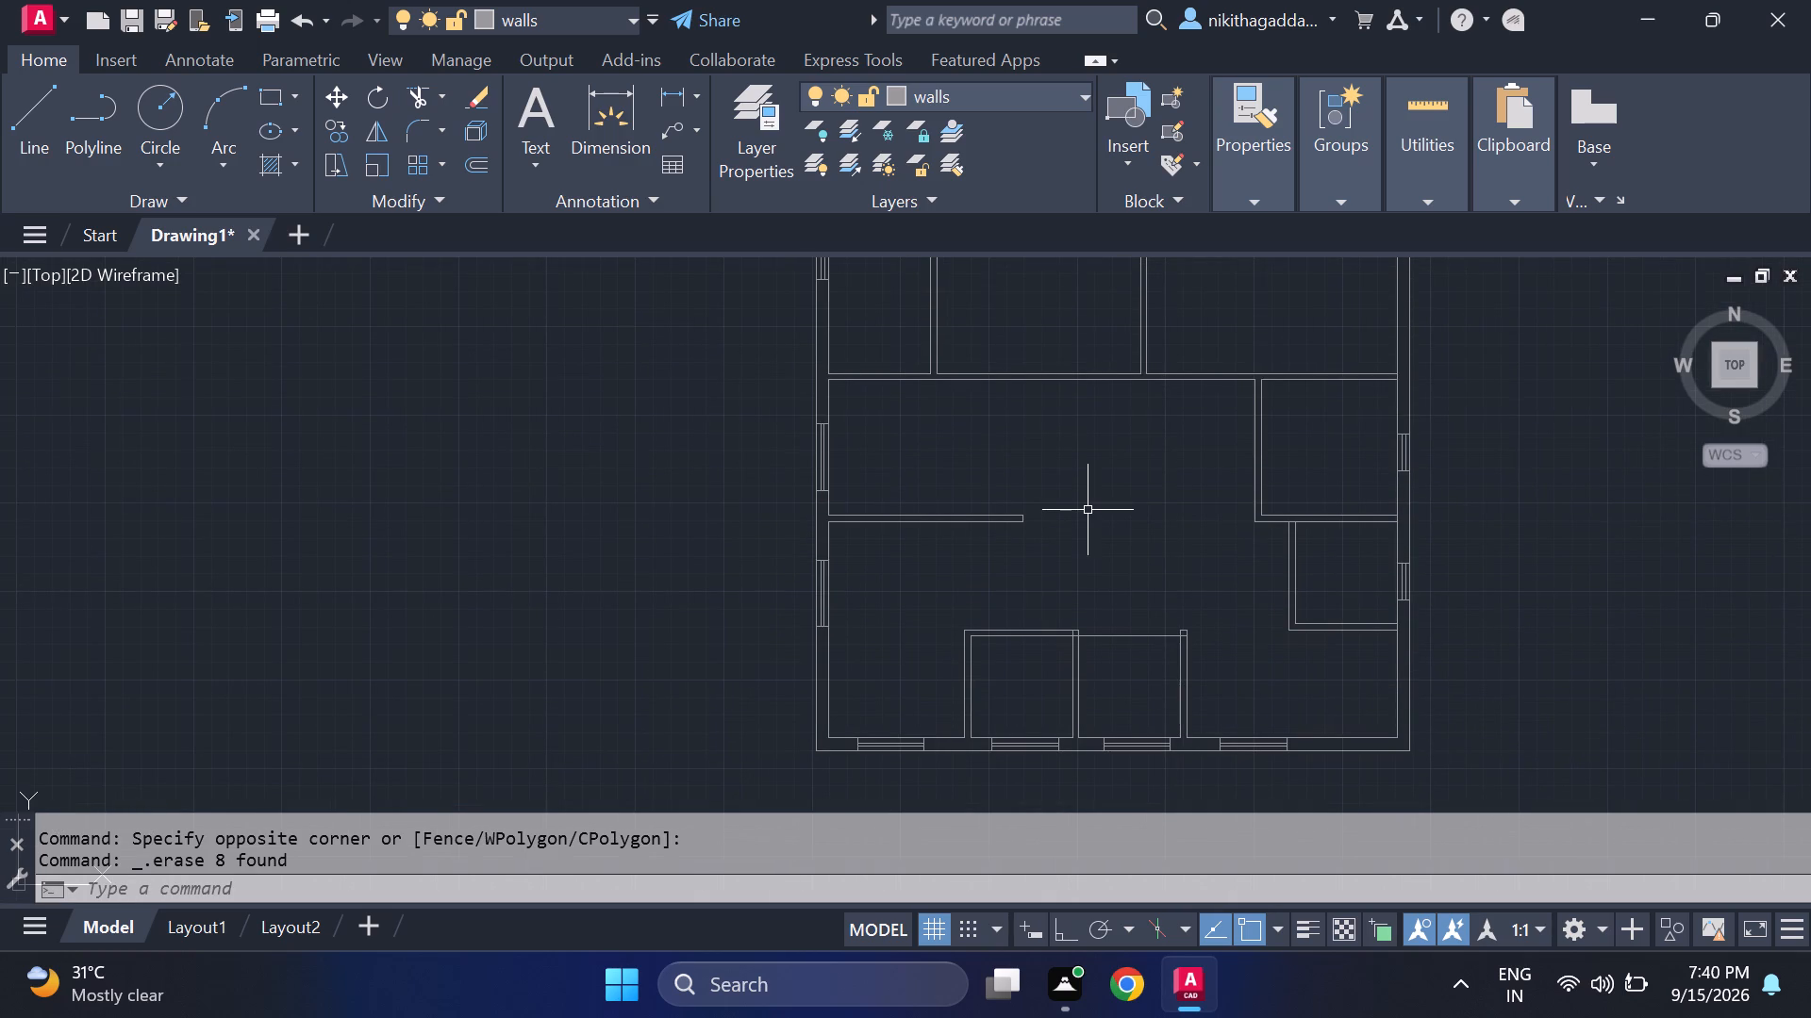
pyautogui.write('tp')
pyautogui.press('Return')
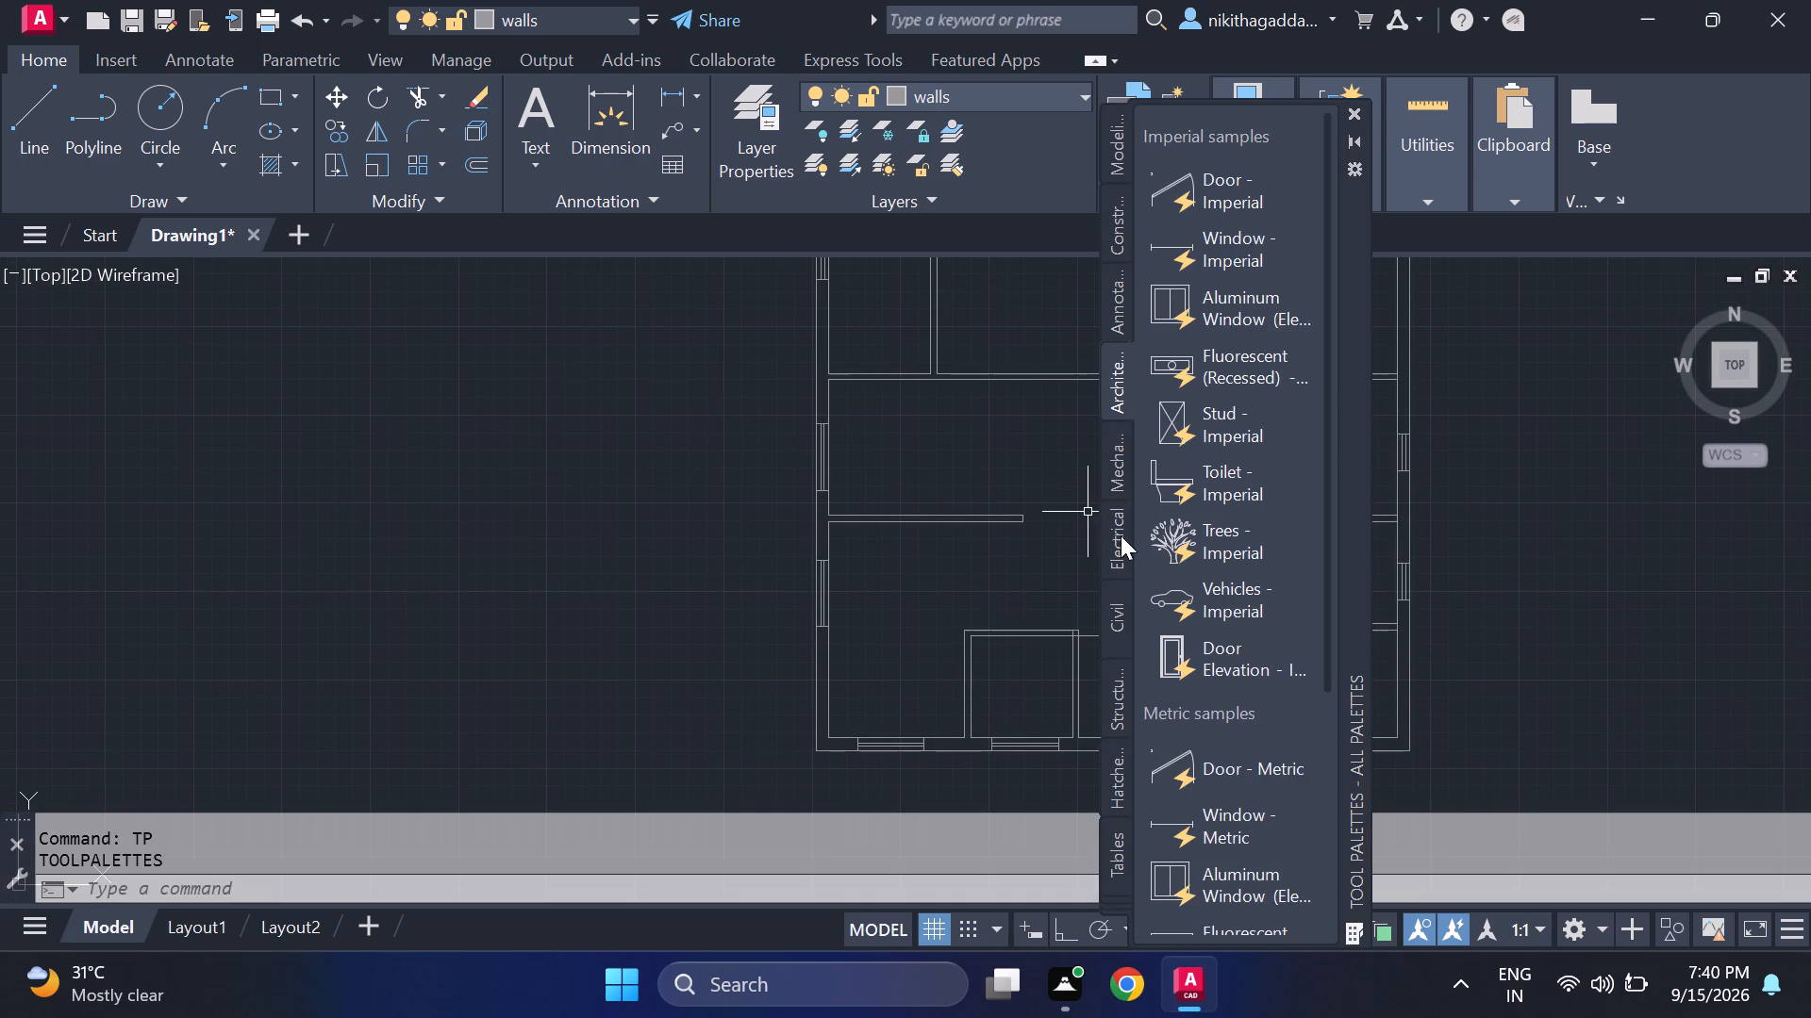
pyautogui.moveTo(1202, 188); pyautogui.dragTo(614, 466)
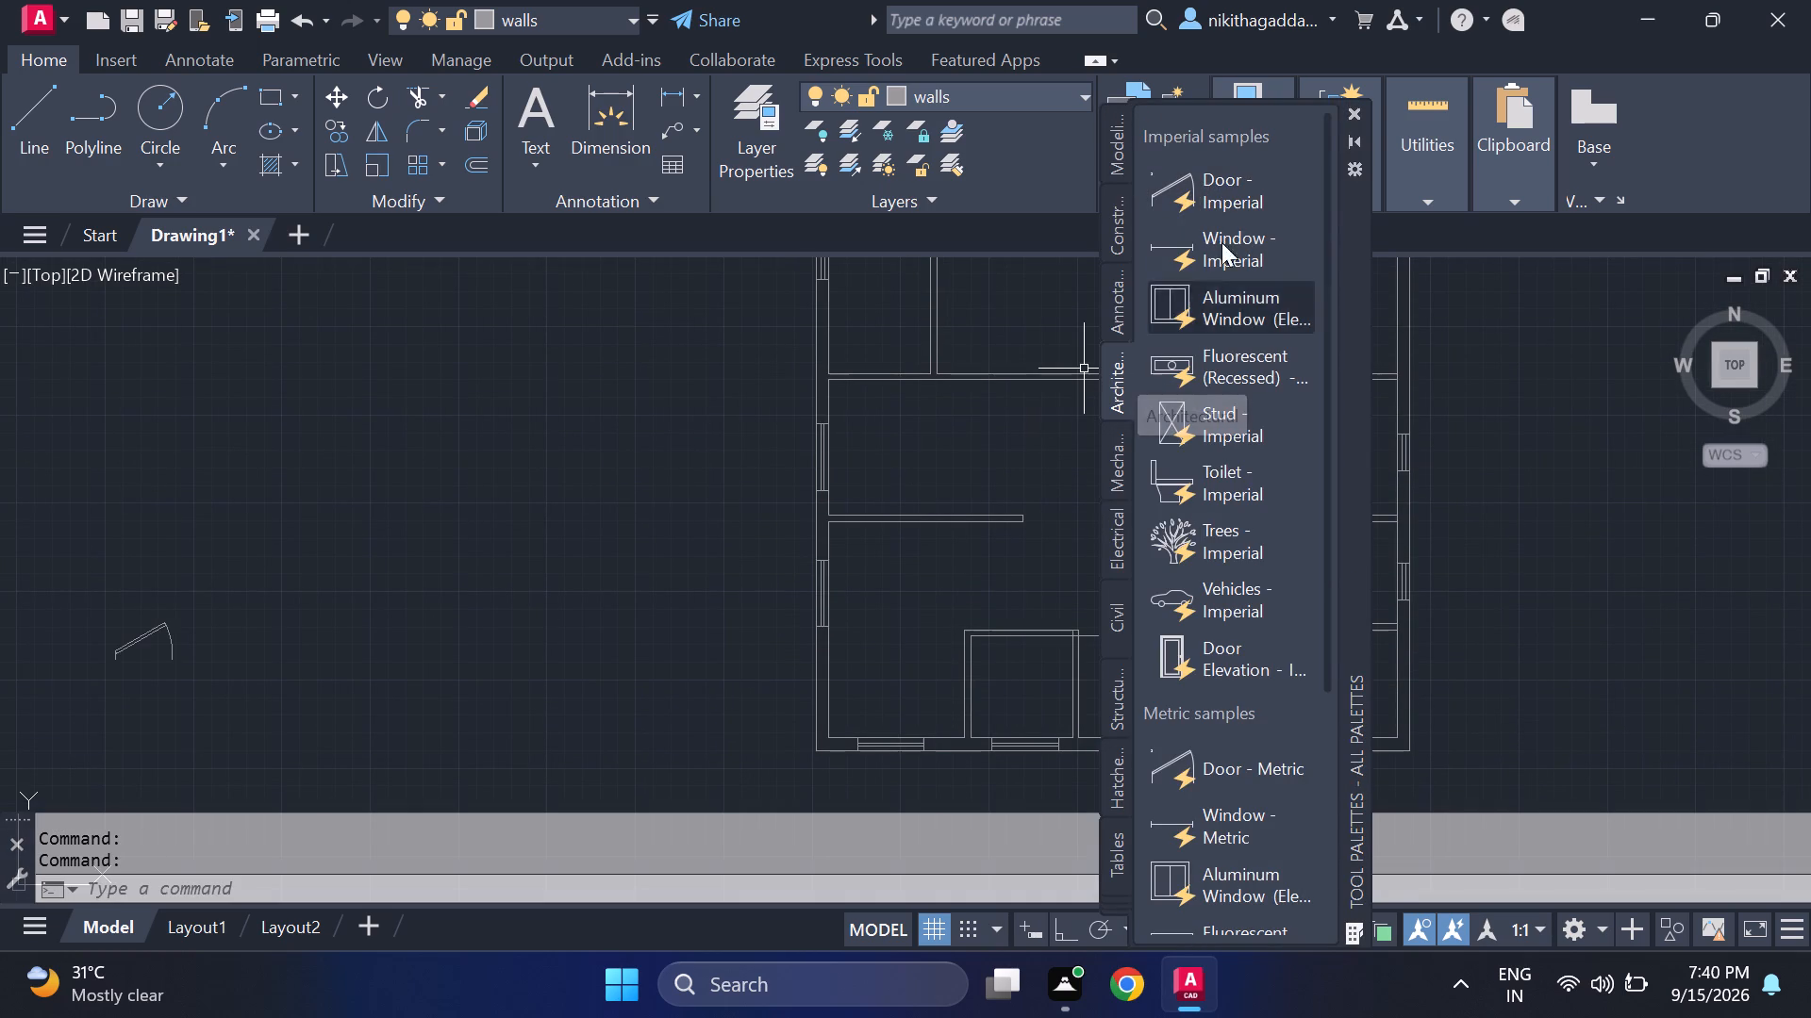
pyautogui.click(1355, 109)
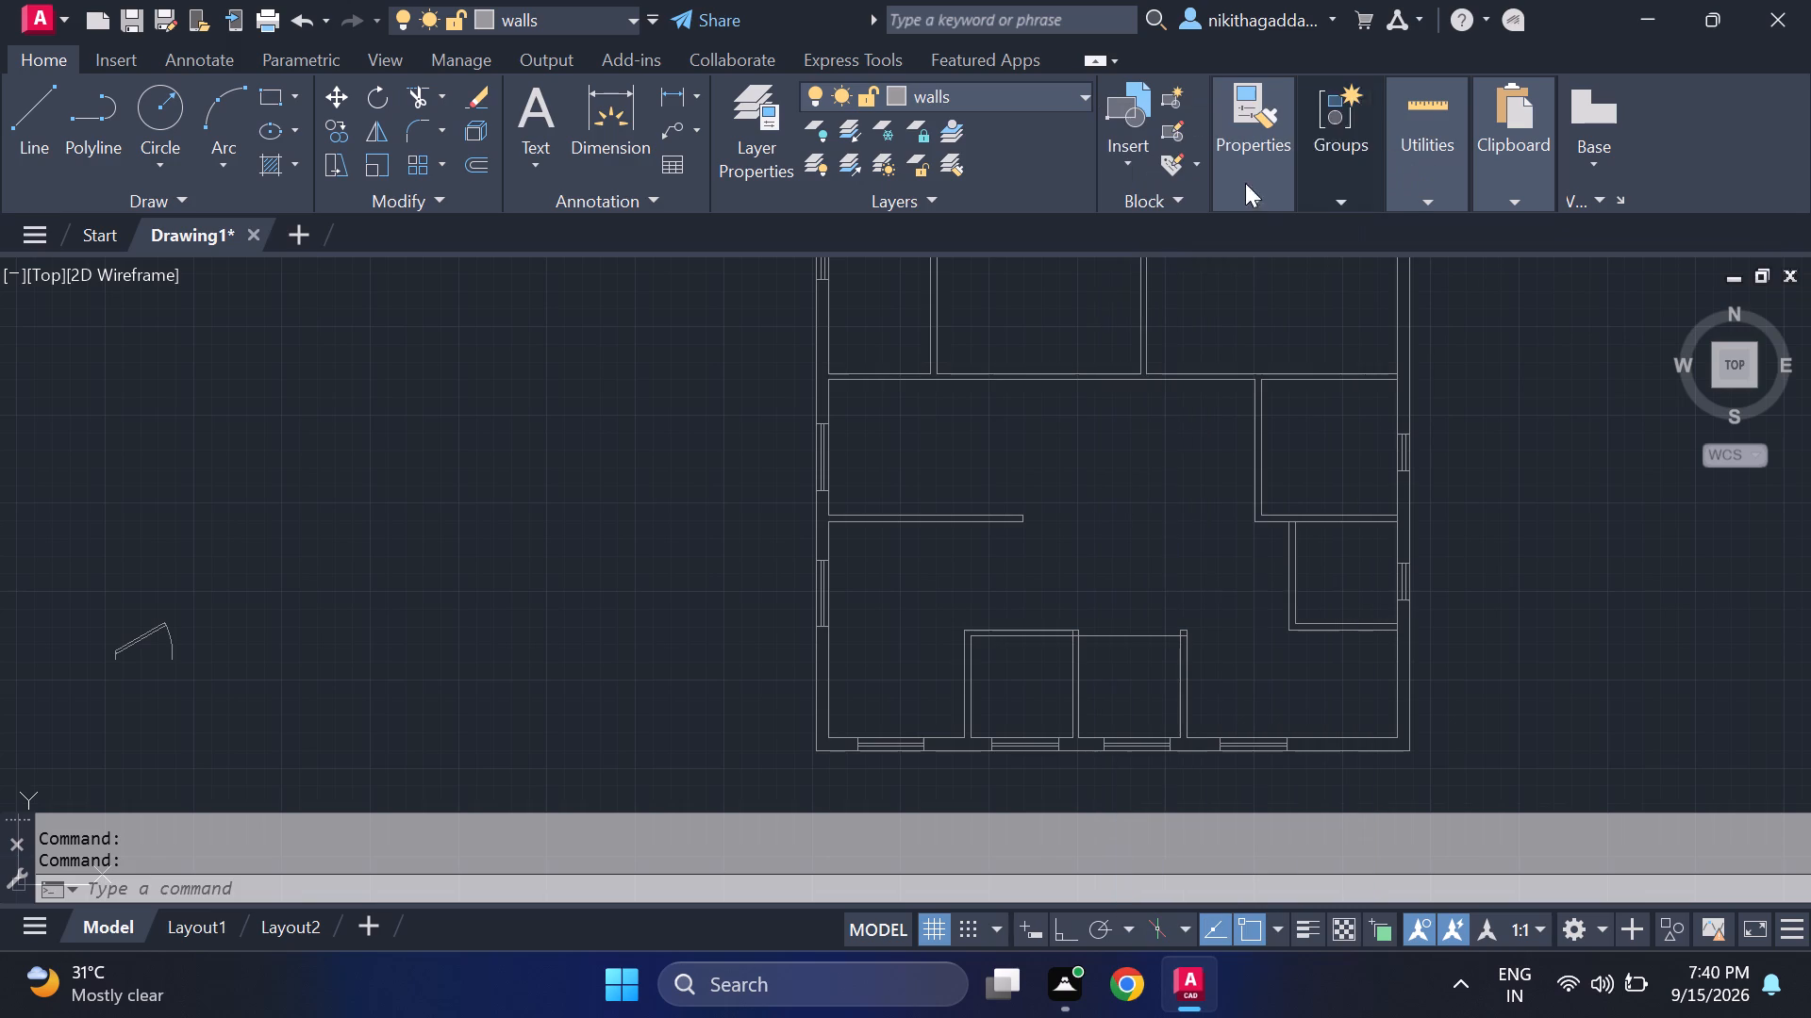
# Set the inserted door block's opening angle to Open 90º and deselect the door.
pyautogui.scroll(-1, 851, 469)
pyautogui.moveTo(771, 486); pyautogui.dragTo(785, 562, button='middle')
pyautogui.middleClick(785, 562)
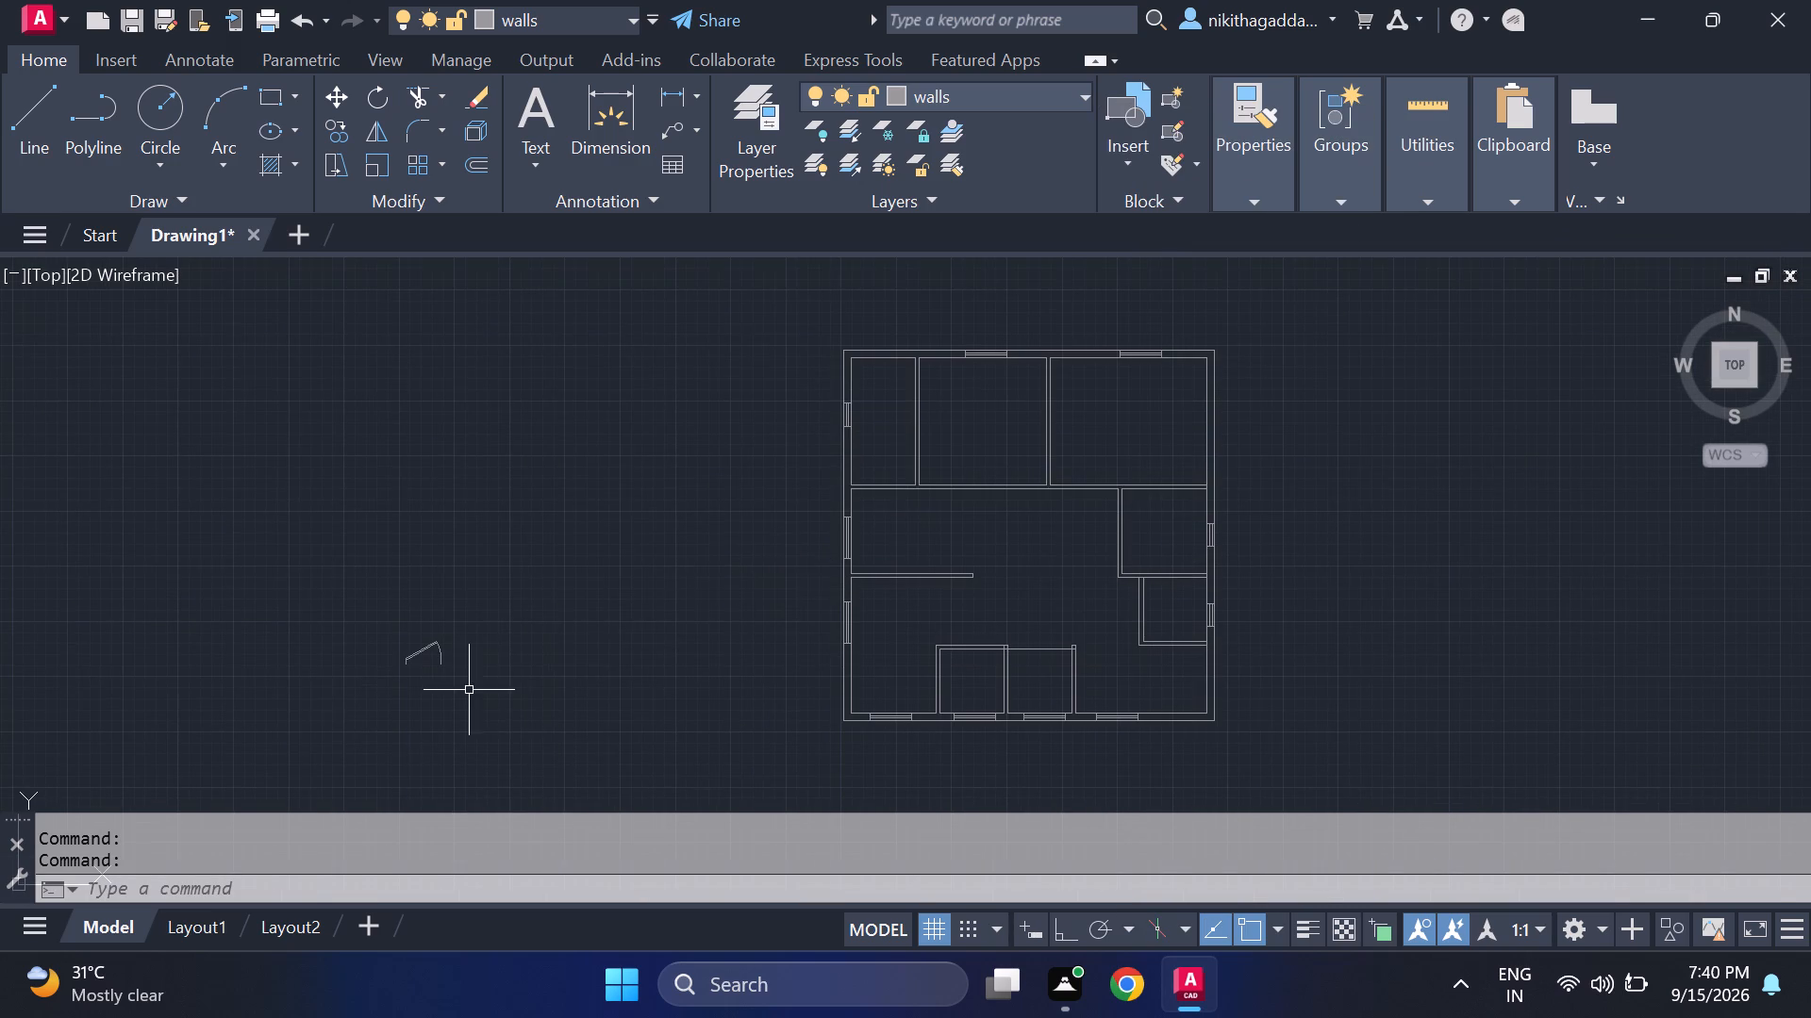
pyautogui.scroll(1, 467, 690)
pyautogui.click(491, 601)
pyautogui.click(278, 735)
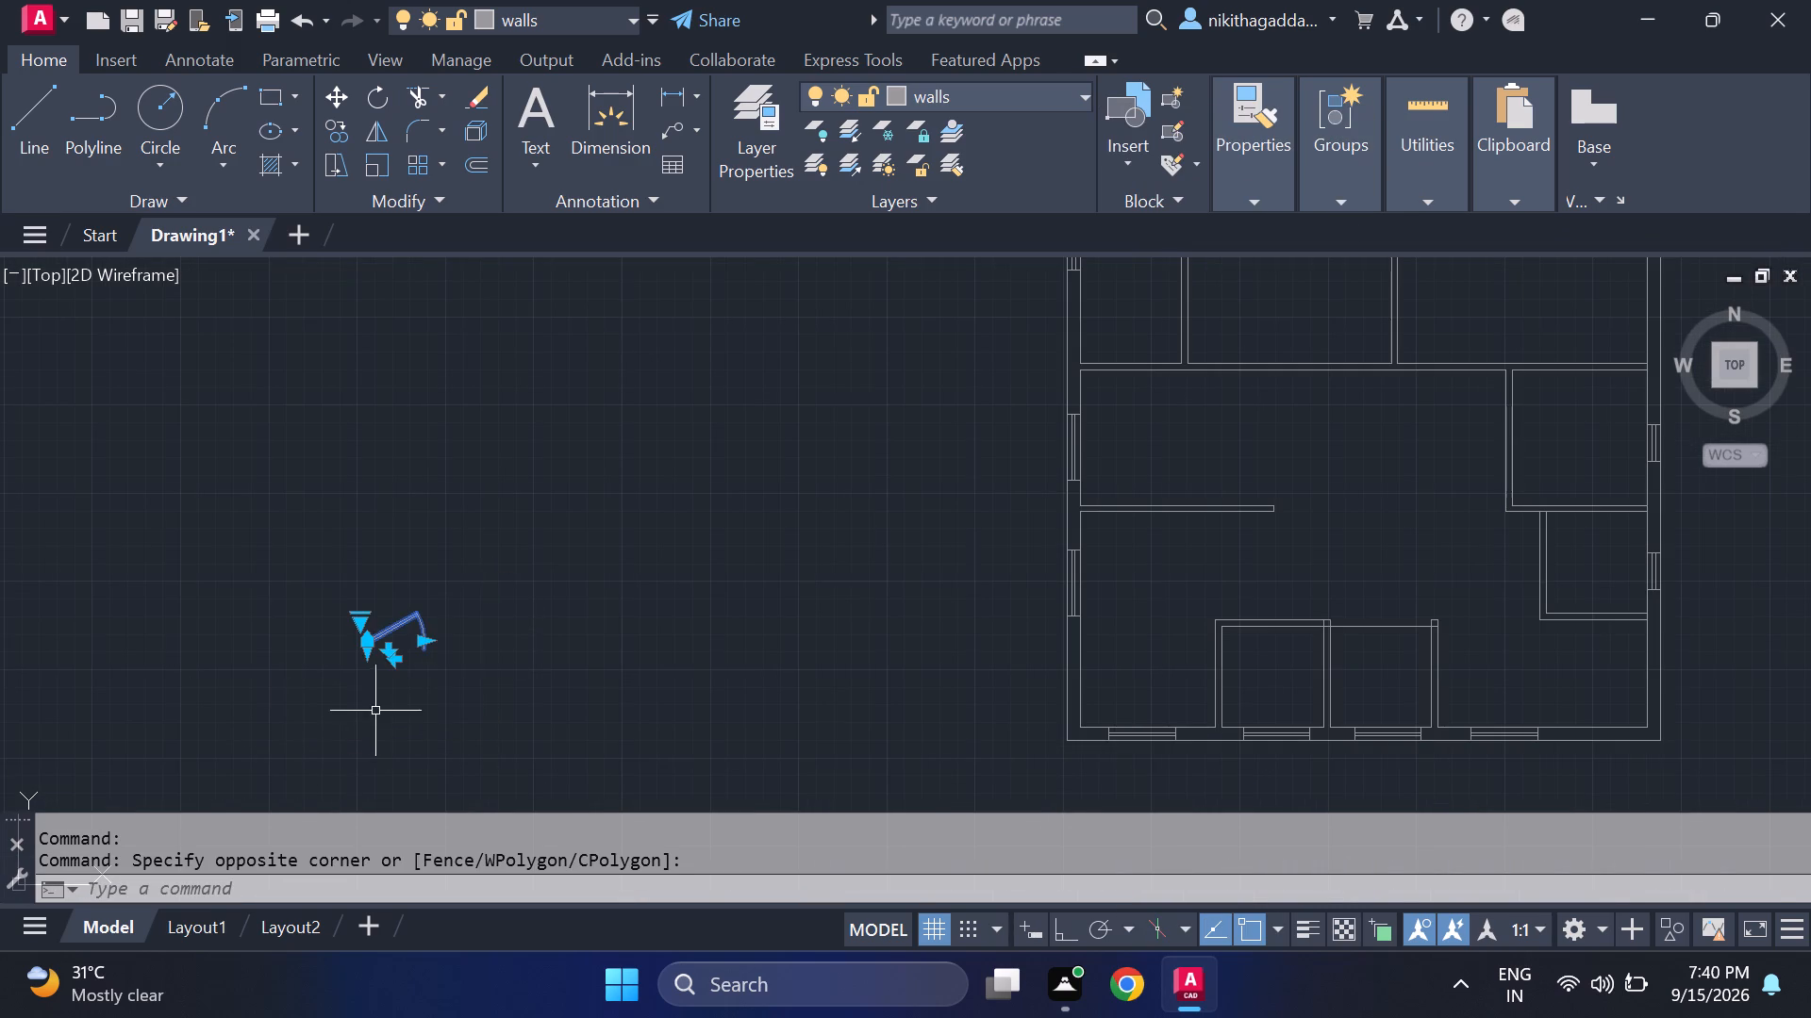
pyautogui.scroll(2, 380, 702)
pyautogui.click(340, 494)
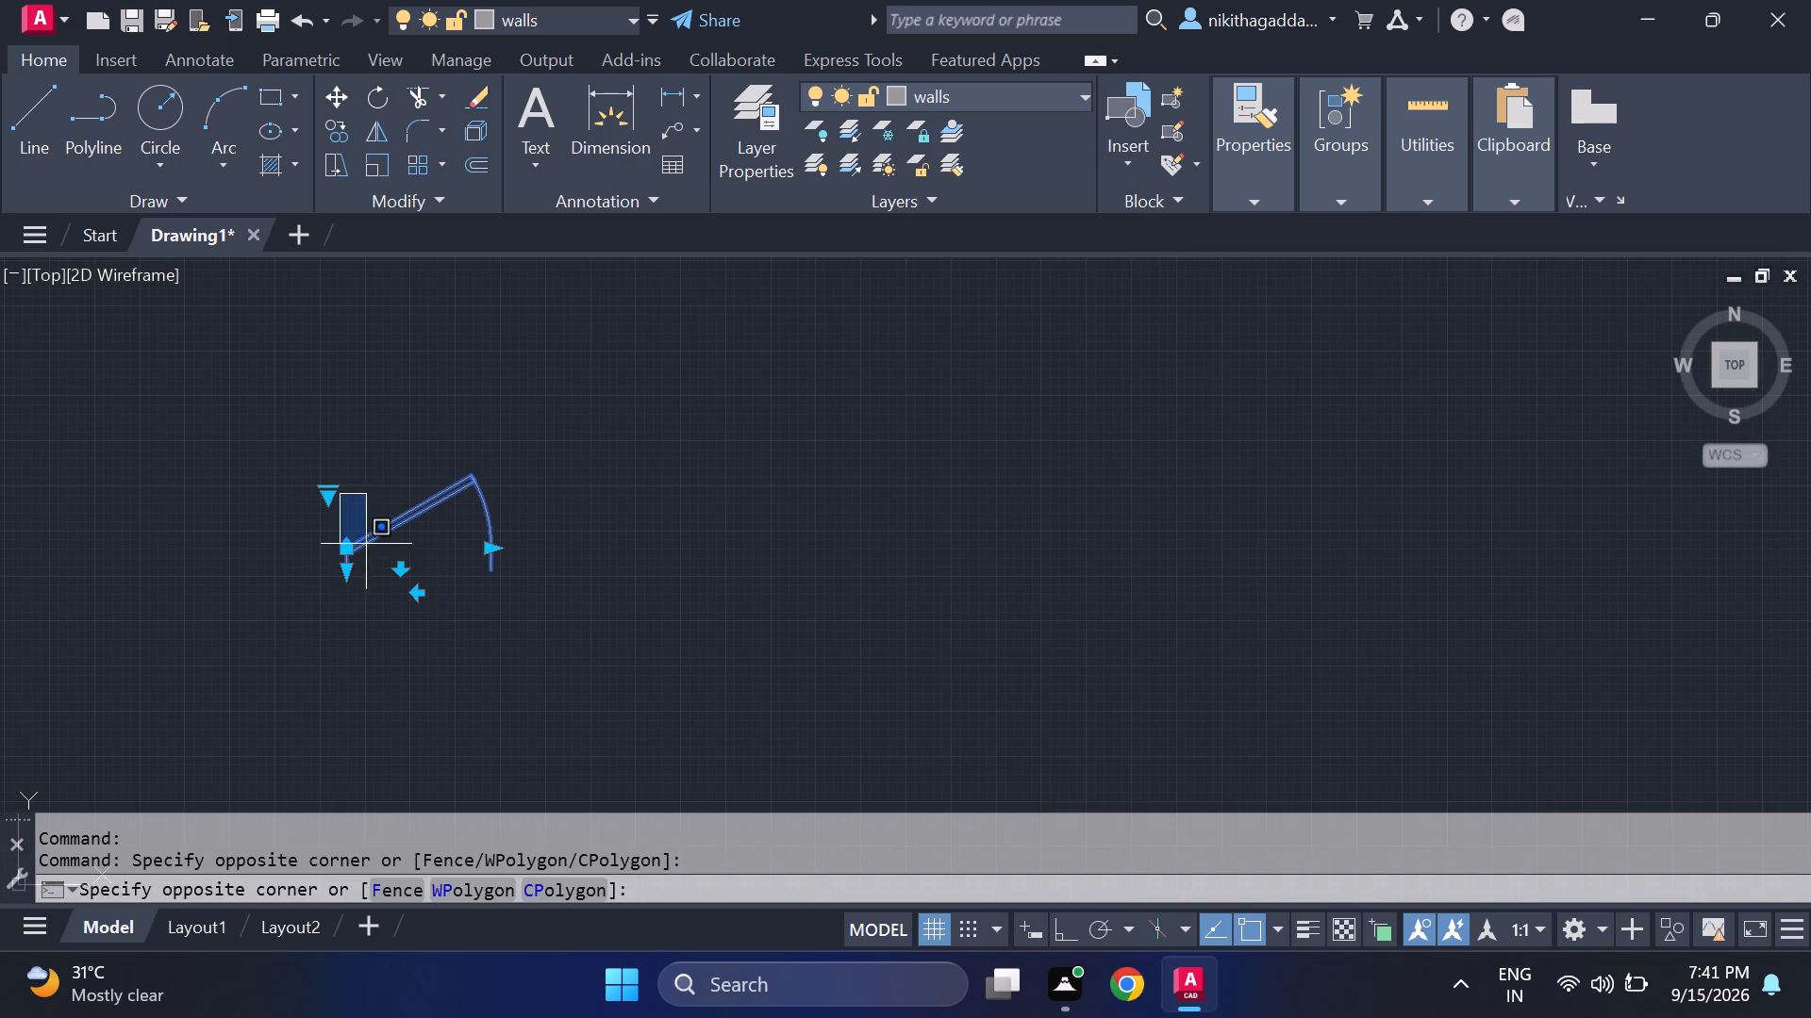
pyautogui.click(321, 501)
pyautogui.click(321, 499)
pyautogui.click(328, 497)
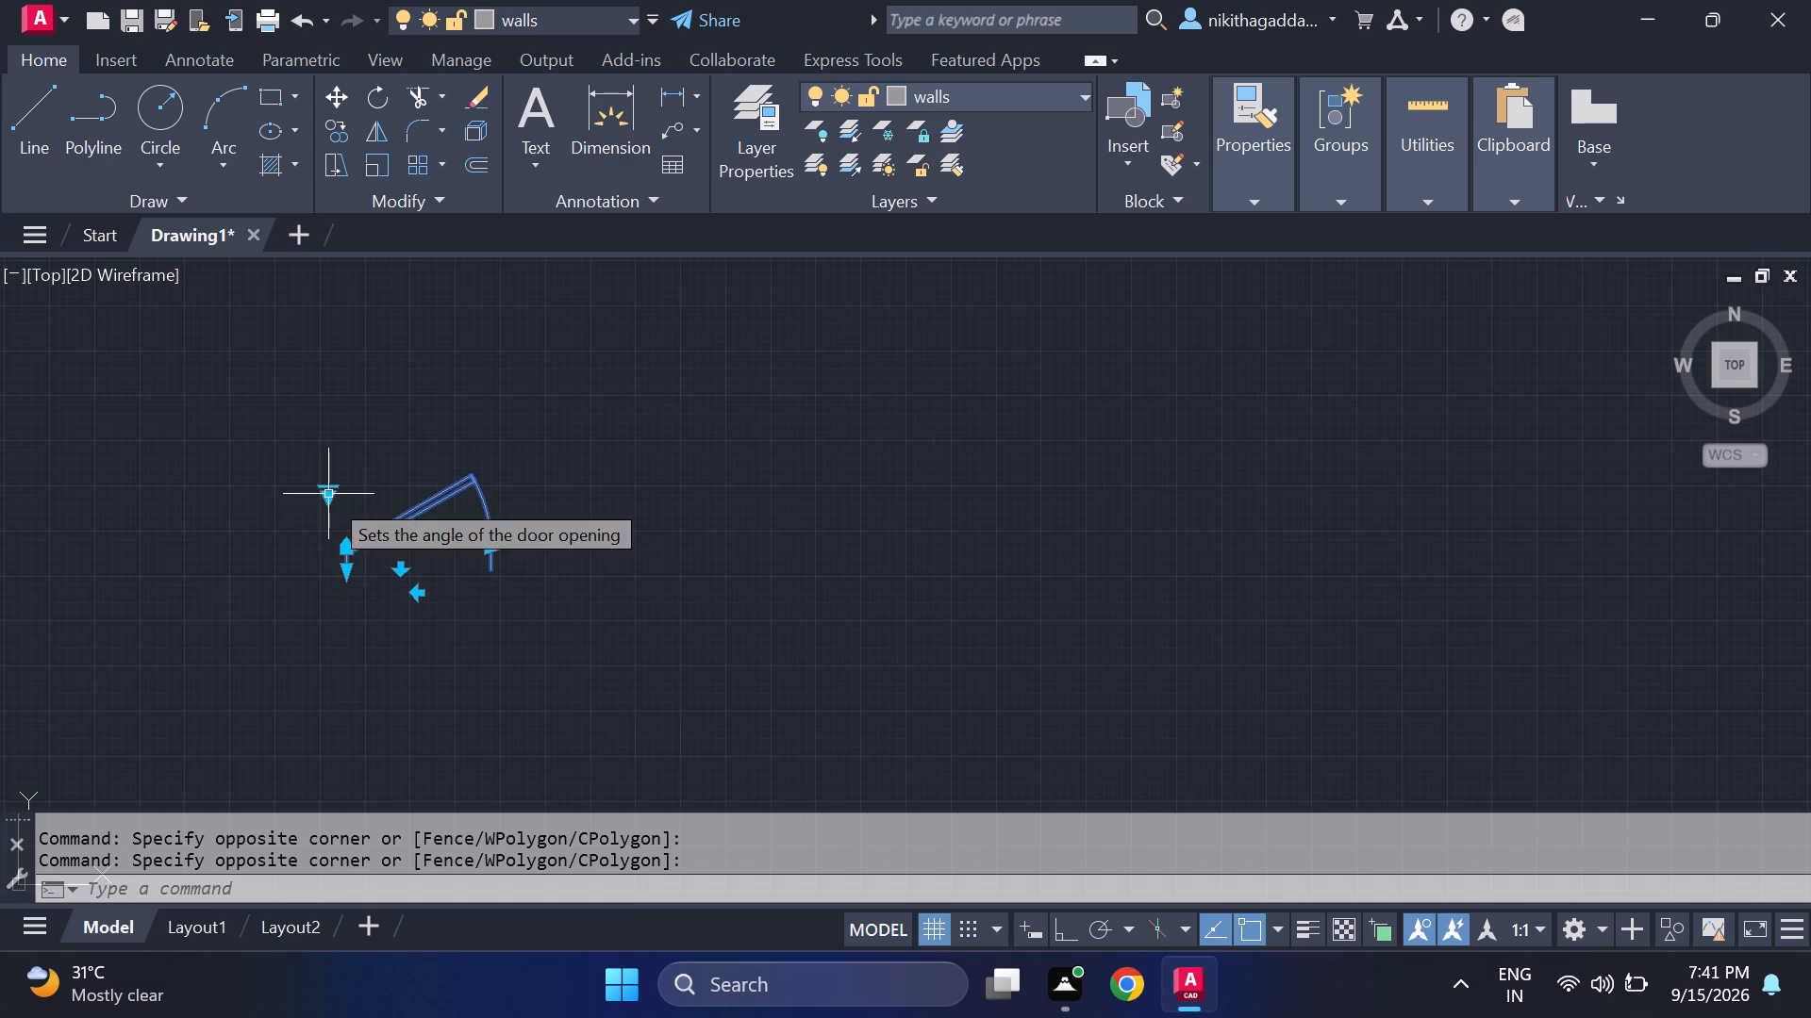
pyautogui.click(332, 504)
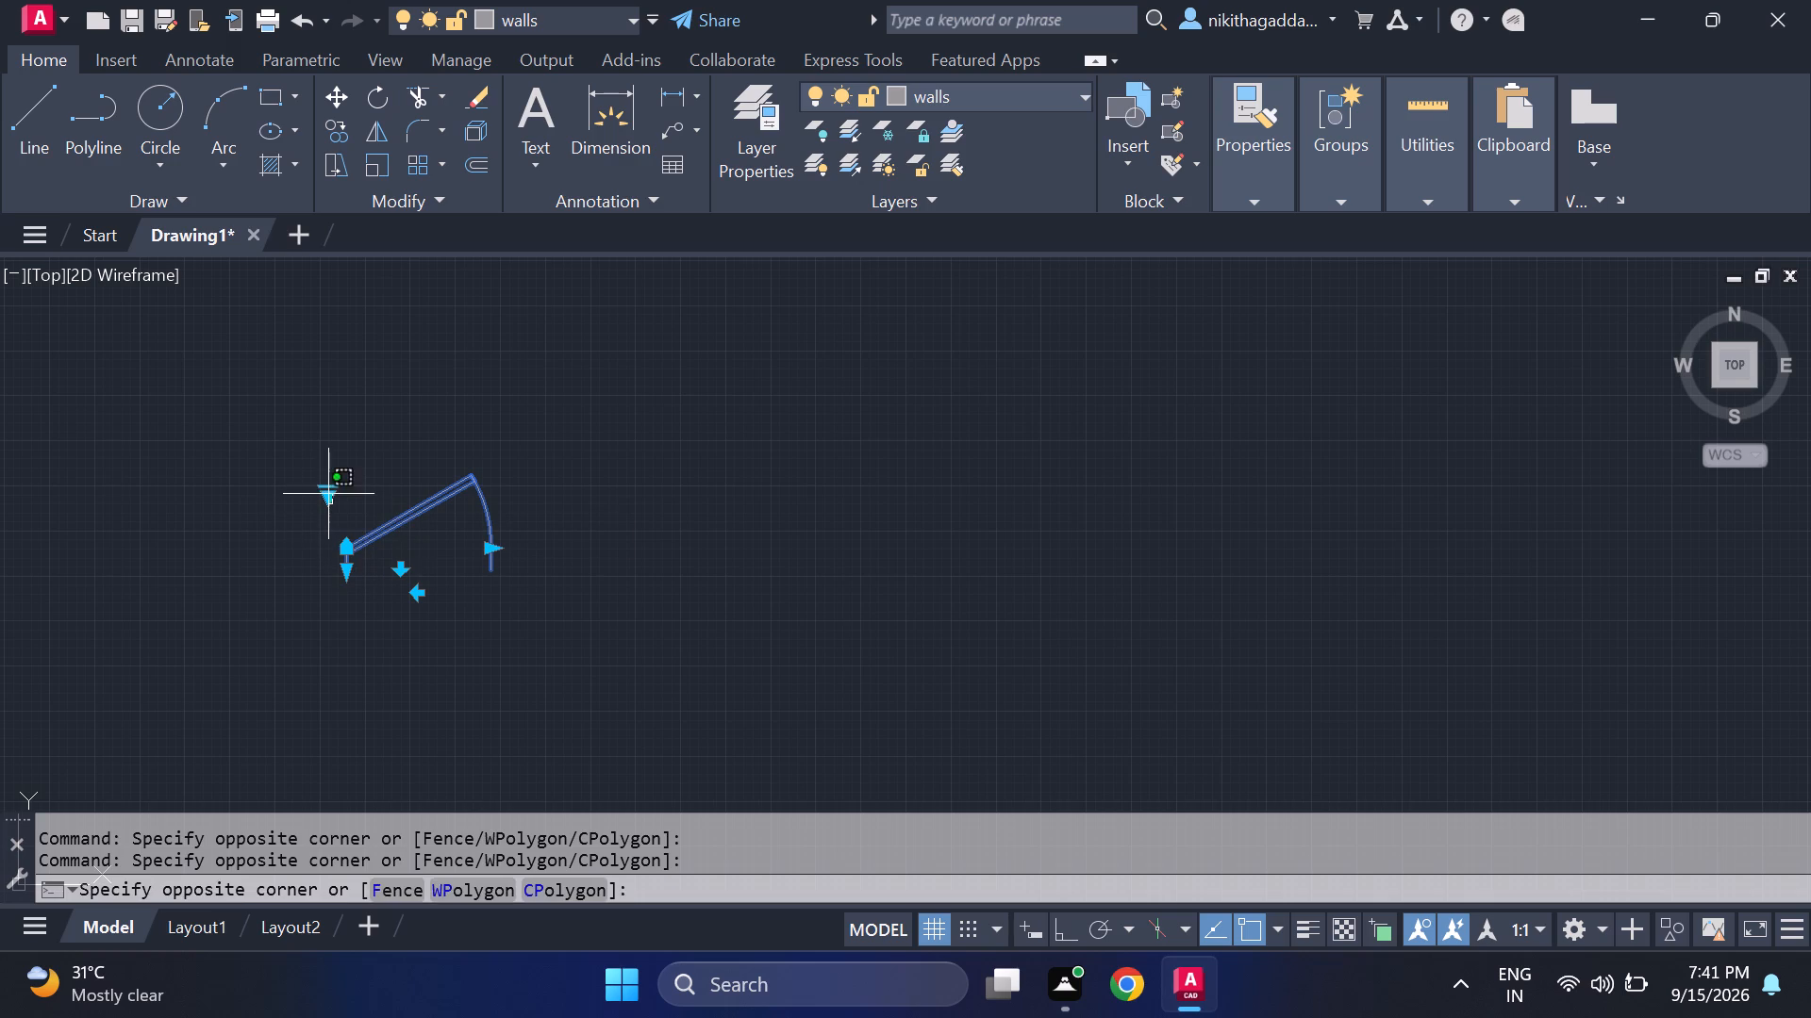
pyautogui.click(327, 499)
pyautogui.click(330, 494)
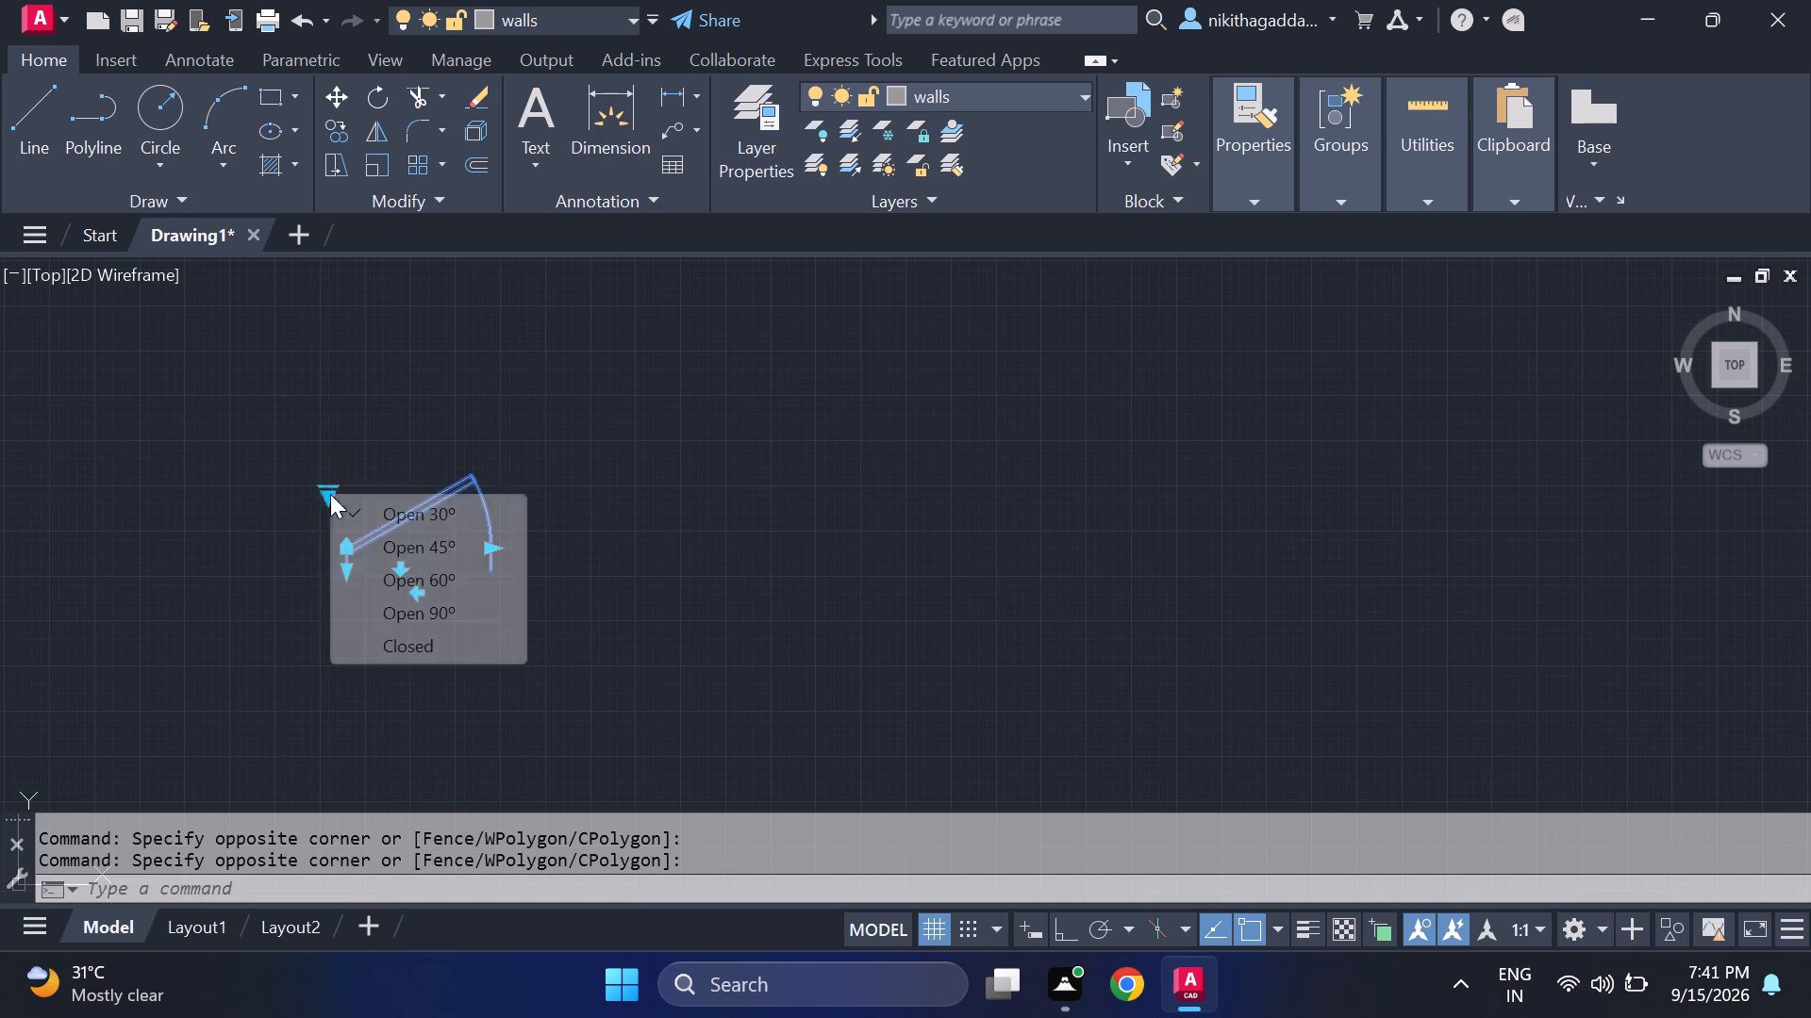
pyautogui.click(473, 615)
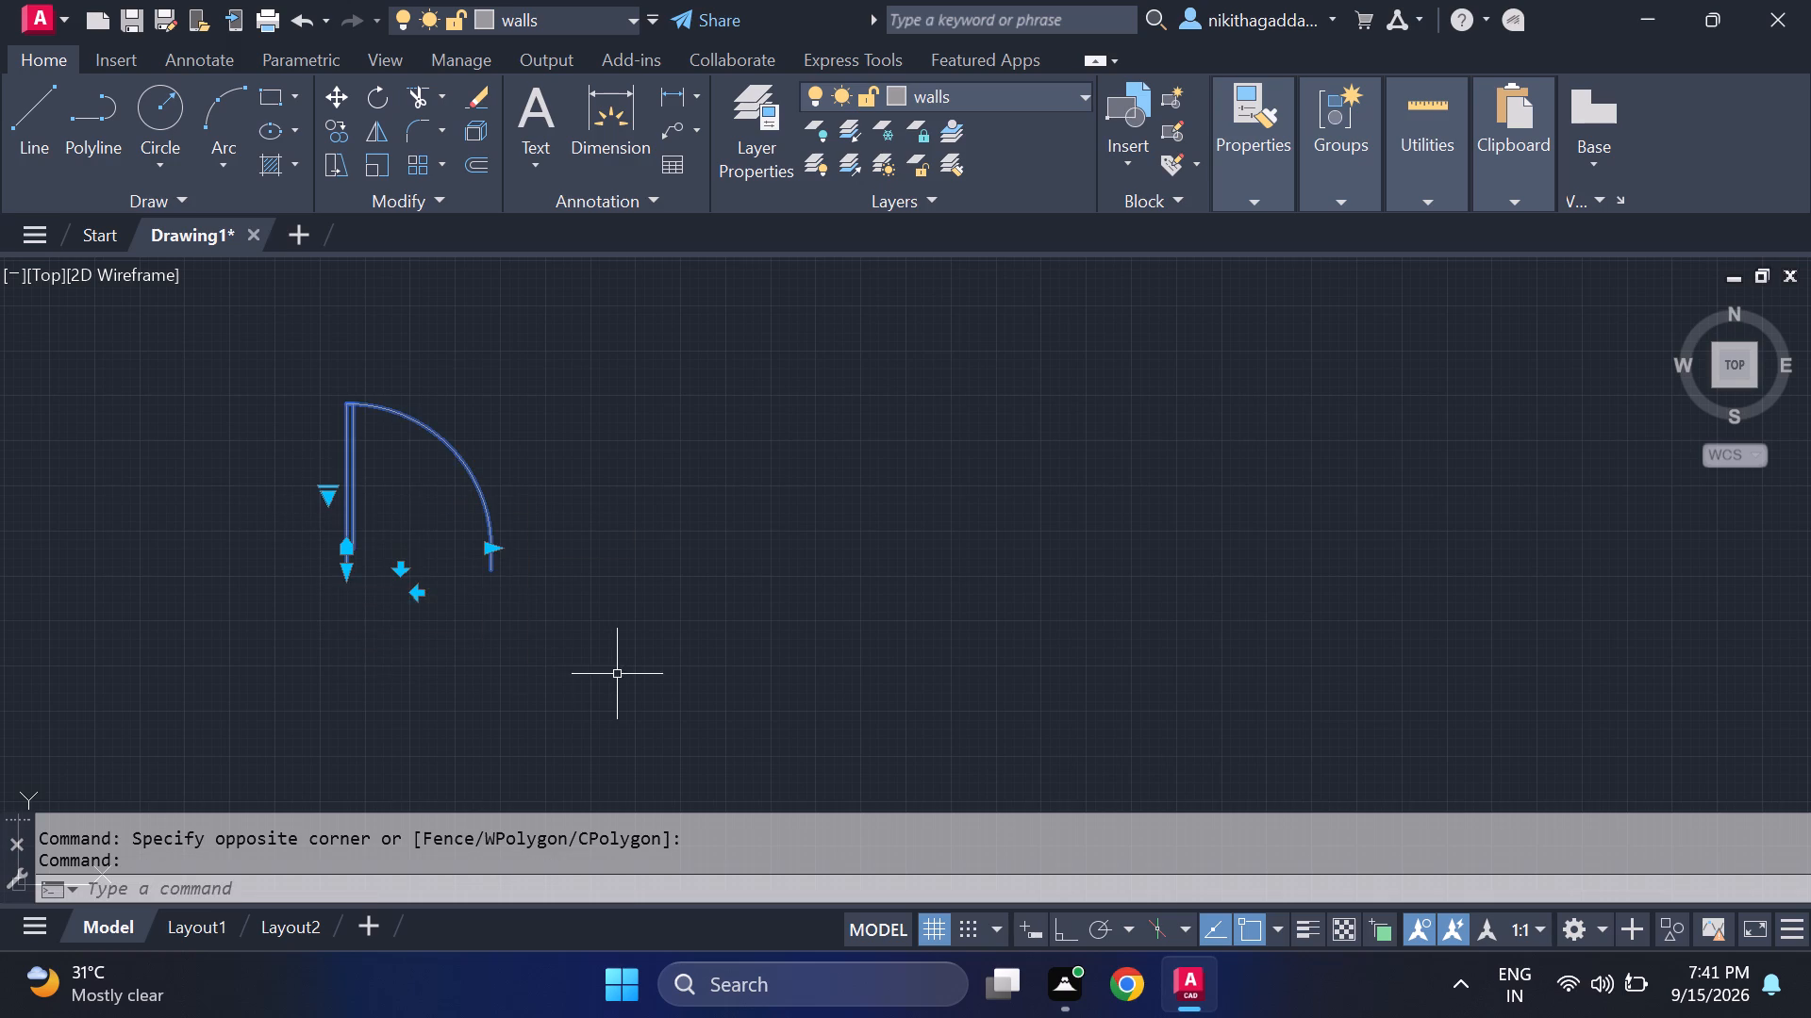
pyautogui.scroll(-3, 623, 674)
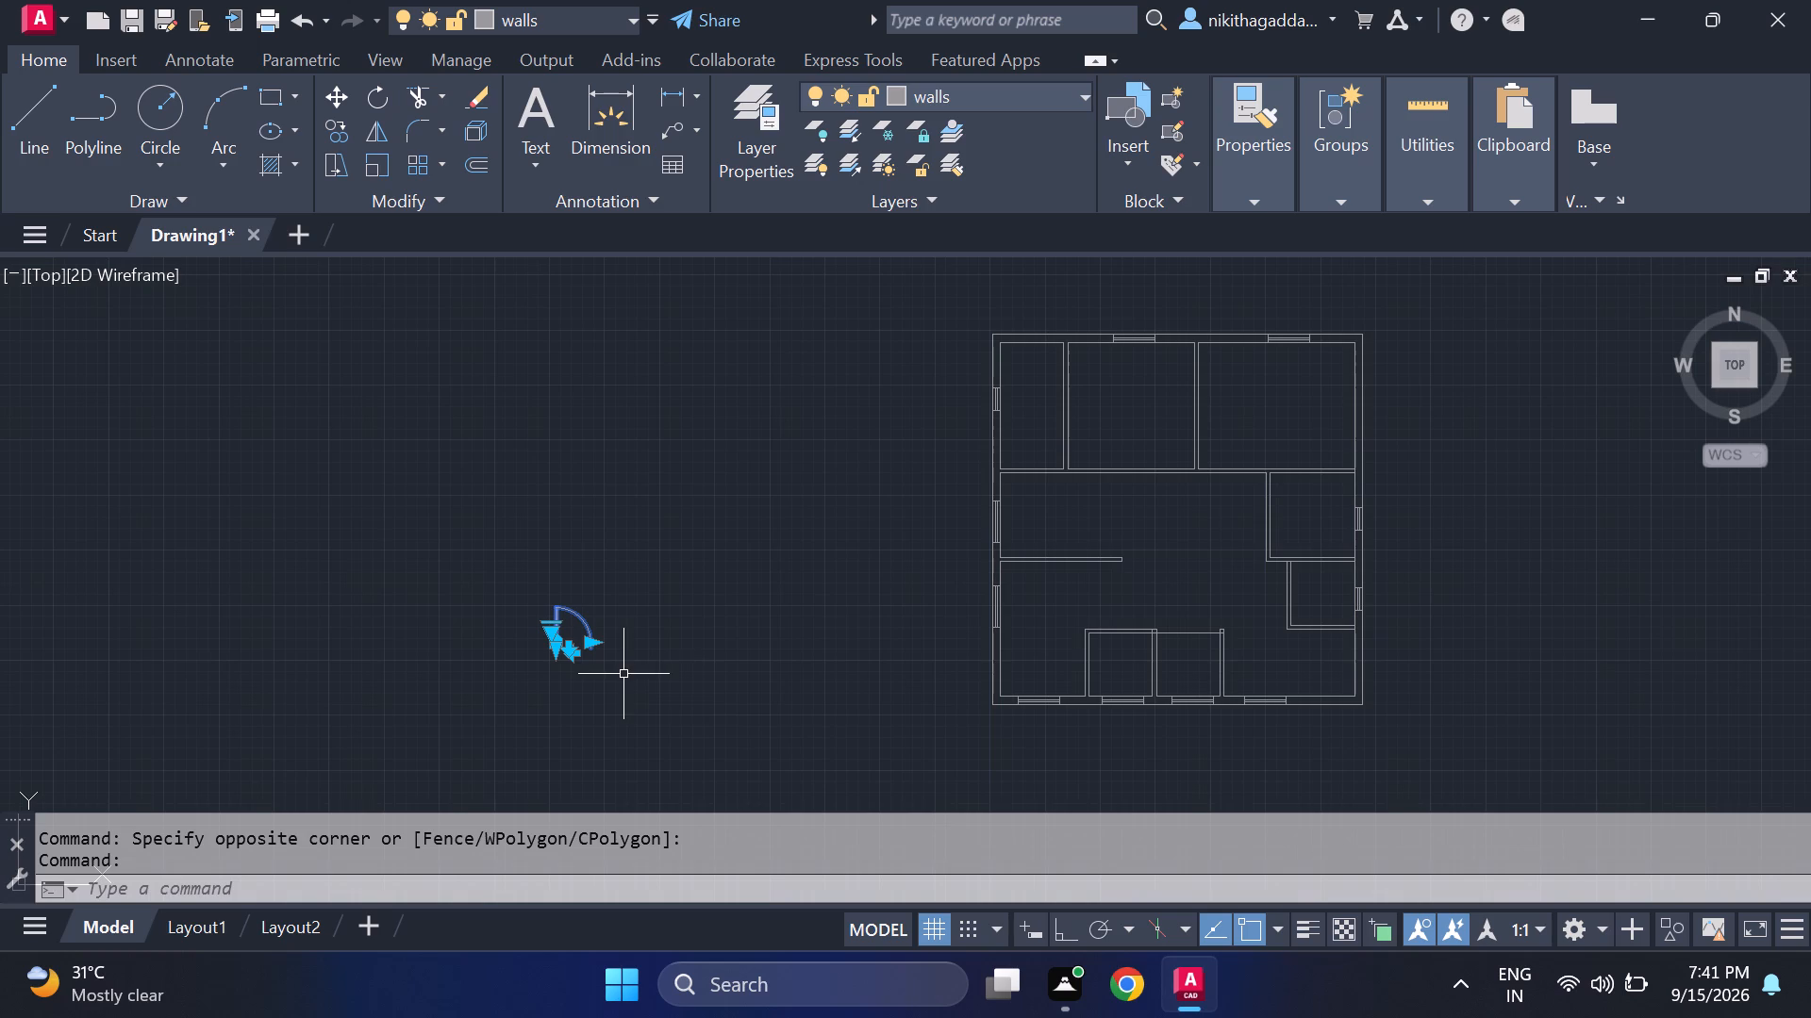
pyautogui.scroll(3, 629, 665)
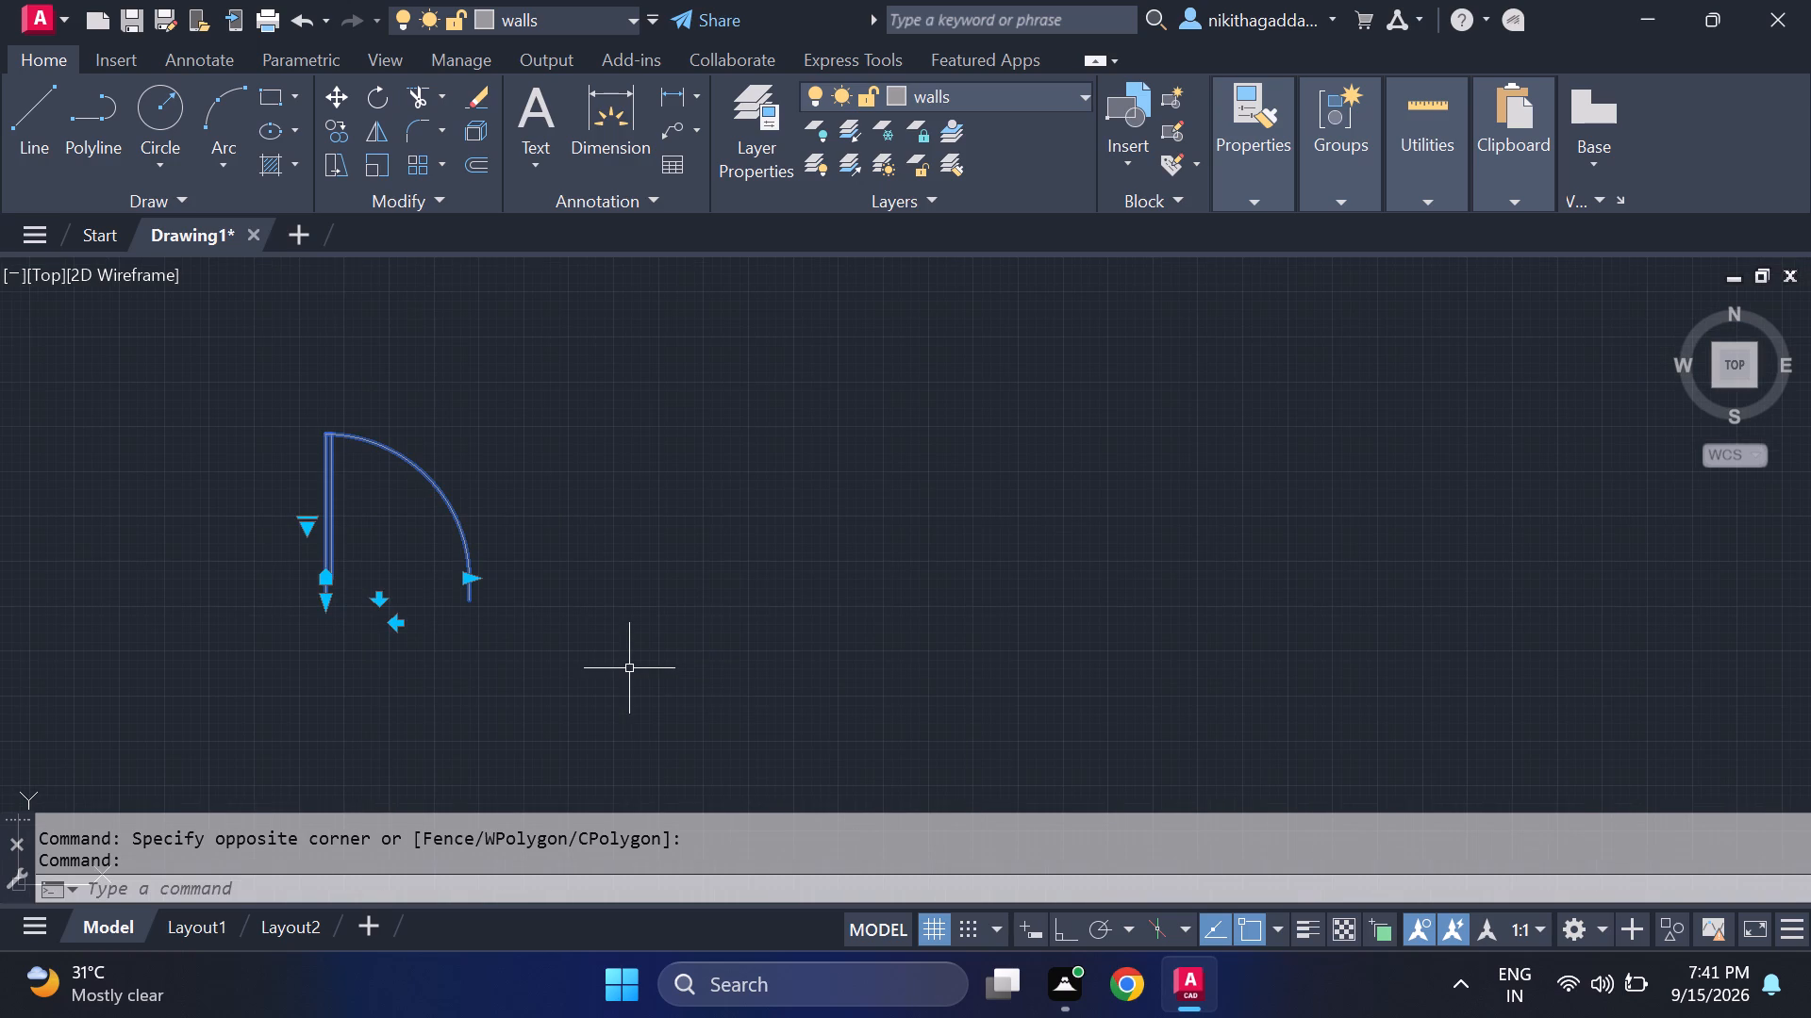
pyautogui.press('Escape')
# Mirror the door about a vertical line just west of it with Ortho on, keeping the source door.
pyautogui.scroll(-3, 512, 735)
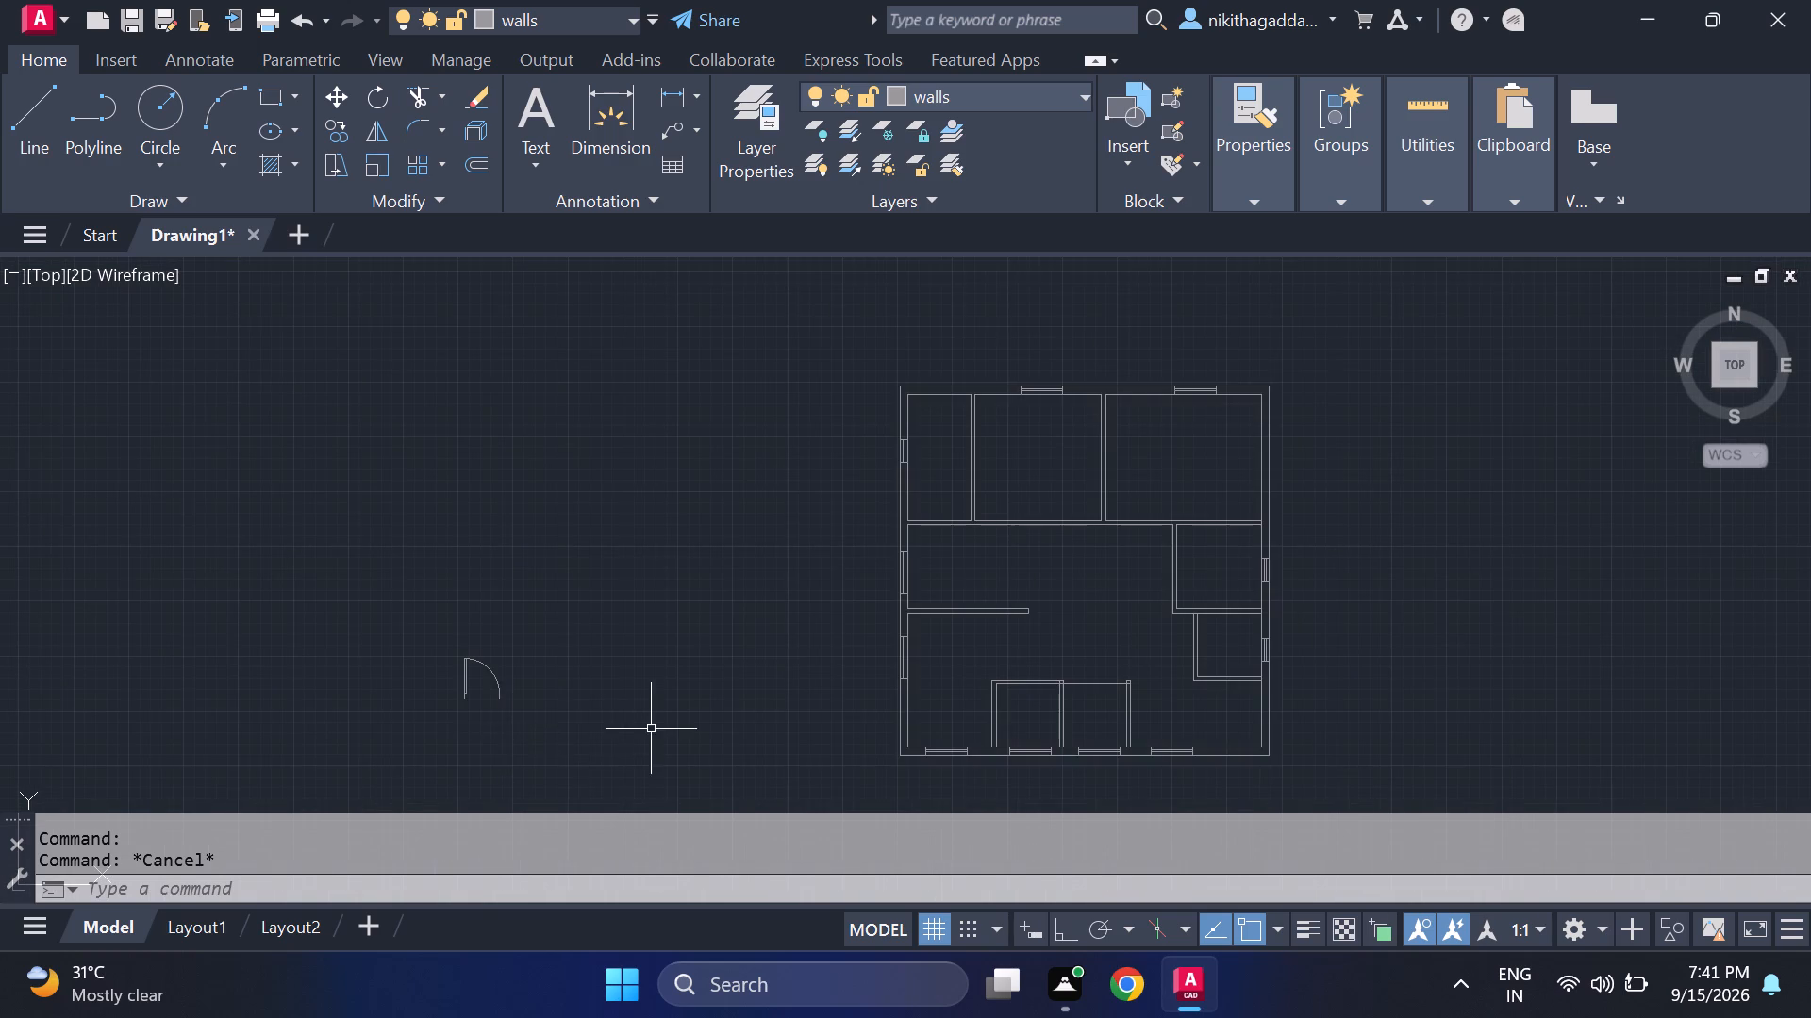
pyautogui.moveTo(640, 709); pyautogui.dragTo(399, 630, button='middle')
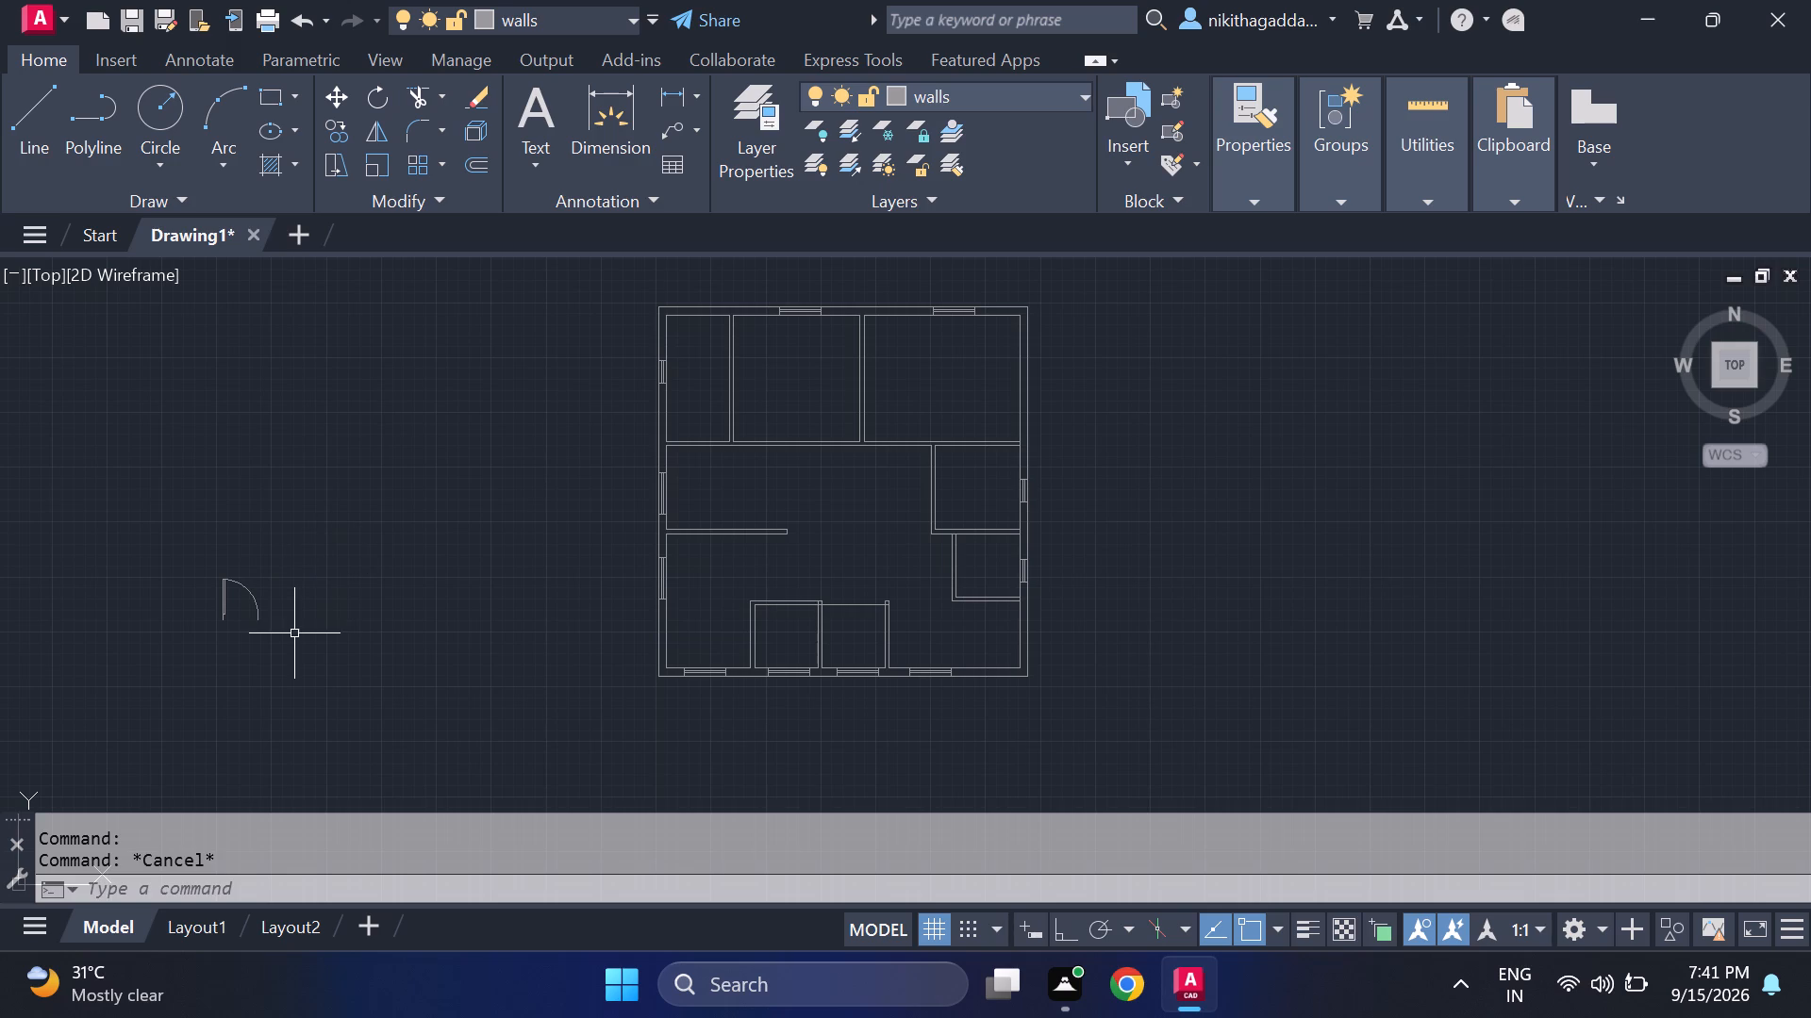
pyautogui.scroll(1, 294, 634)
pyautogui.moveTo(298, 519); pyautogui.dragTo(287, 536)
pyautogui.click(80, 672)
pyautogui.write('mi')
pyautogui.press('Return')
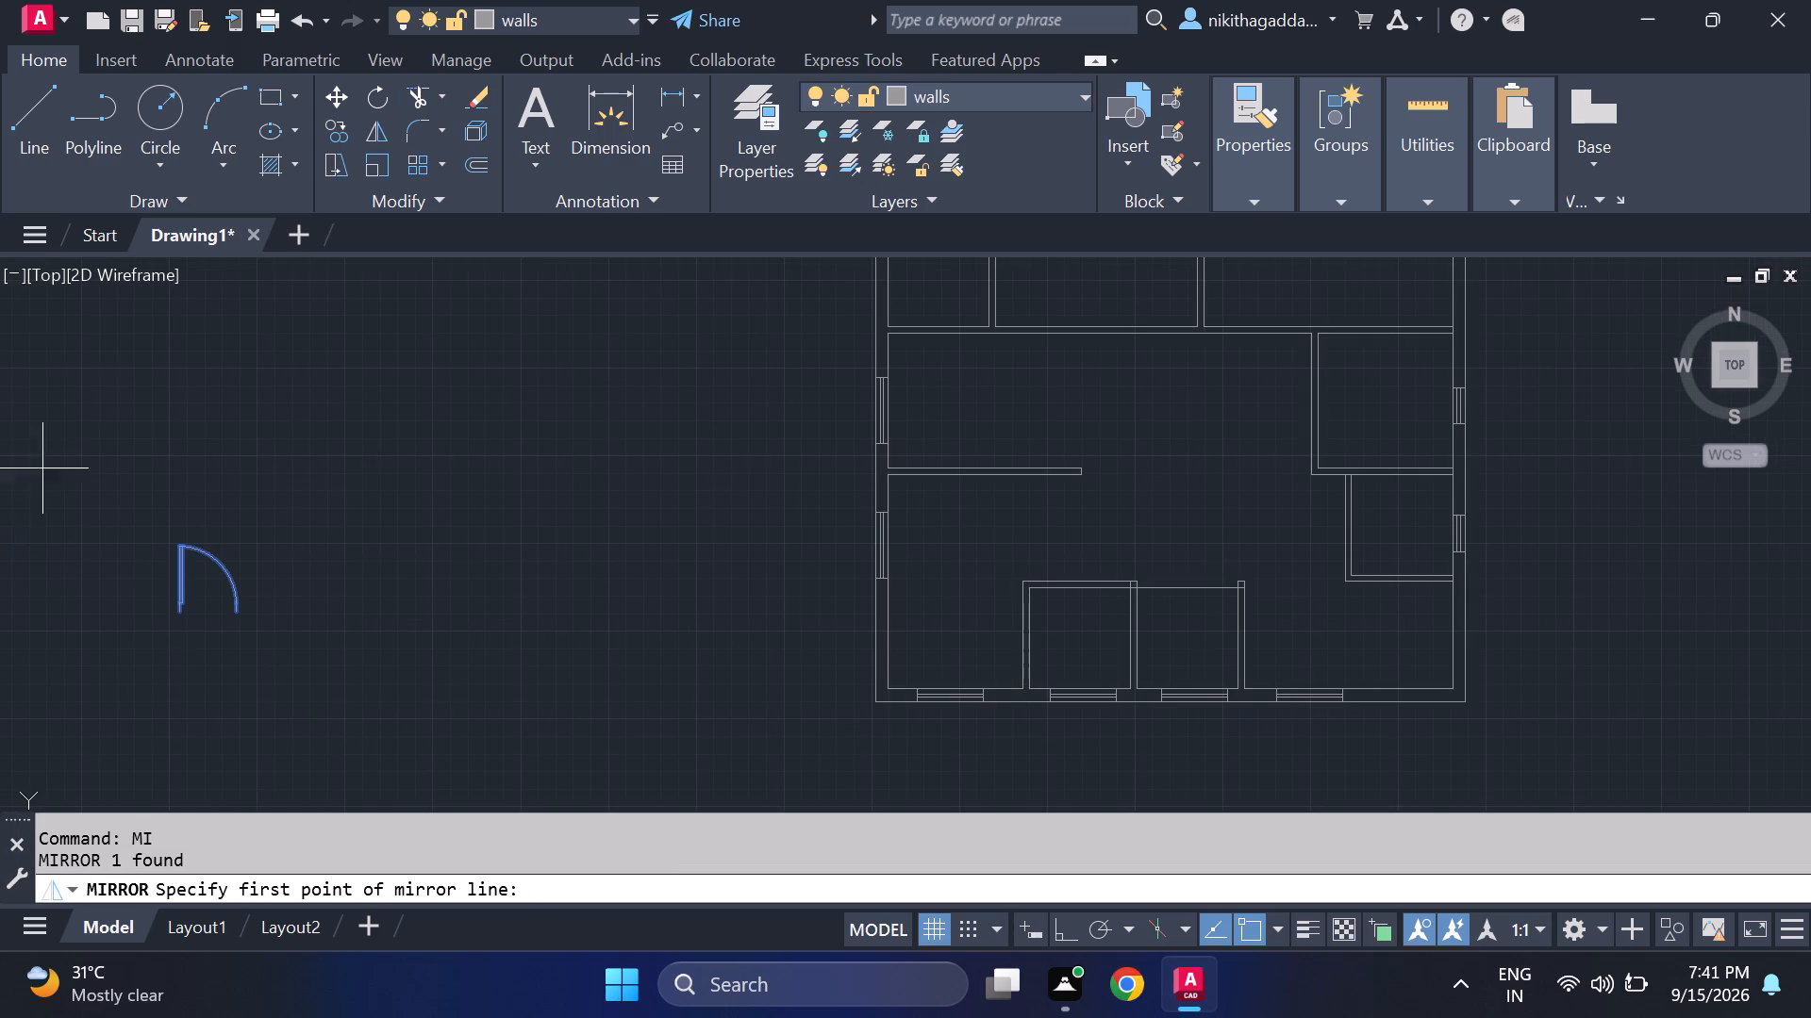
pyautogui.click(97, 501)
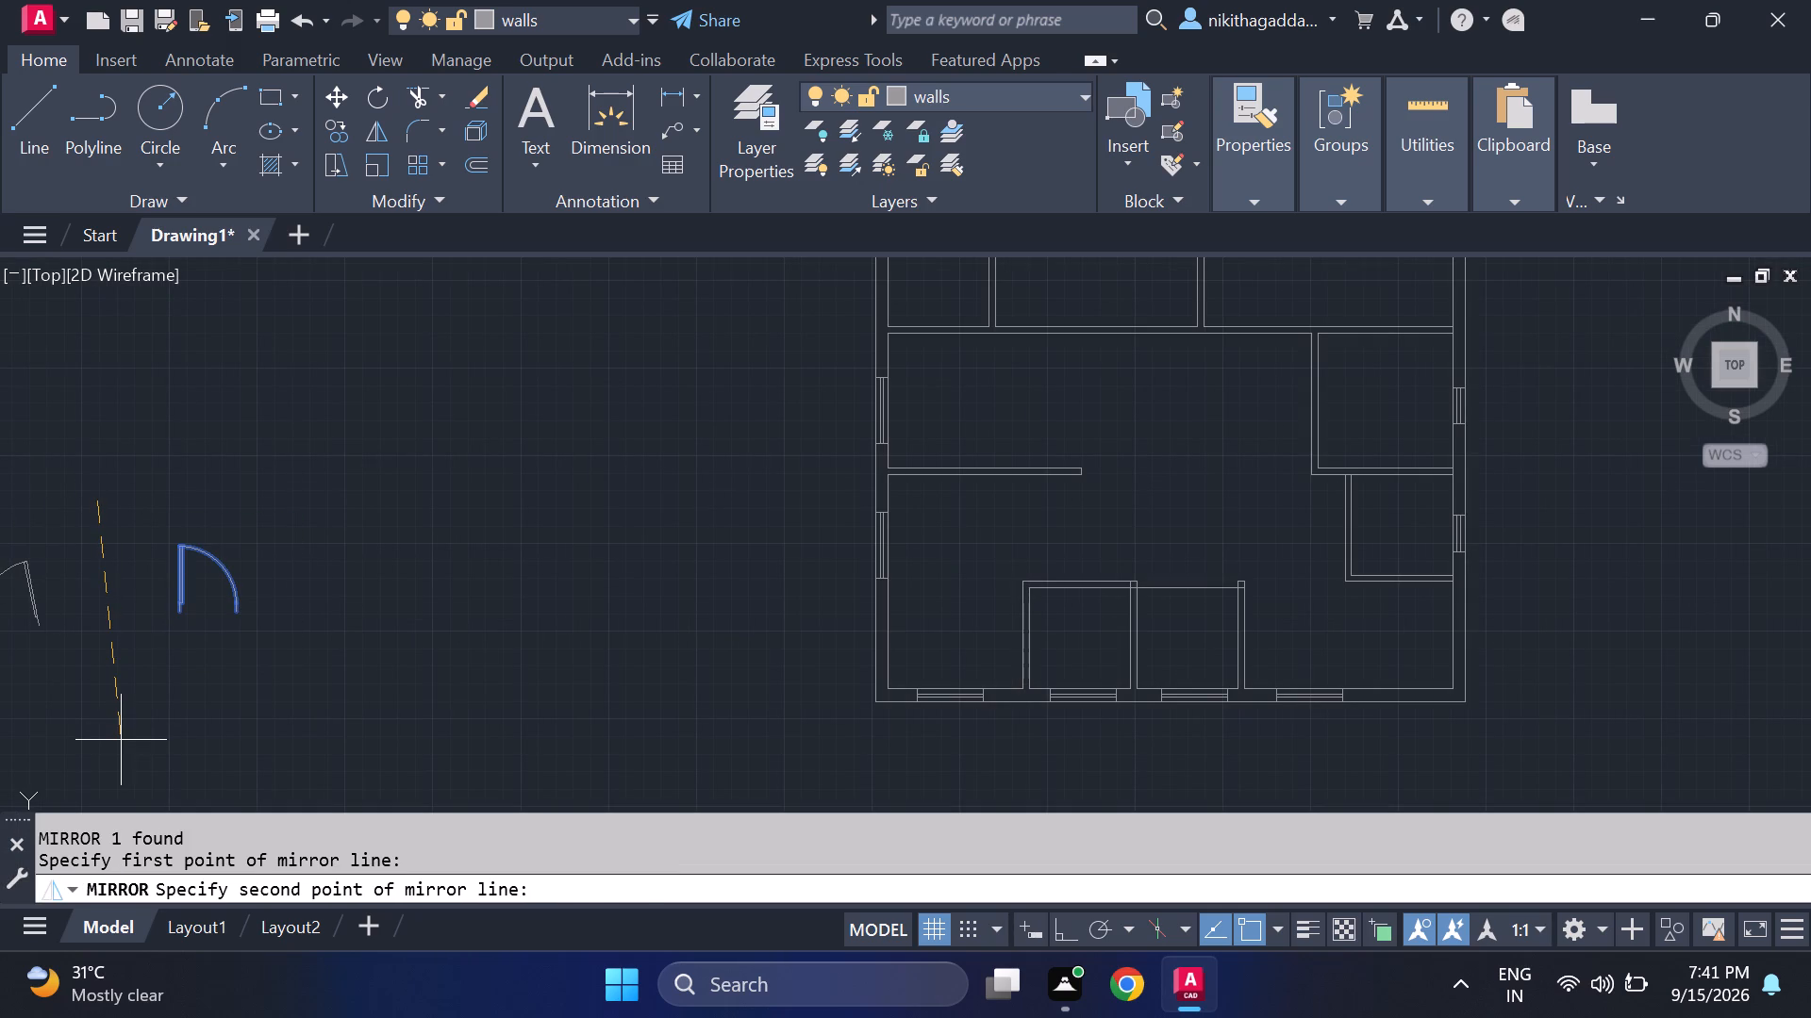
pyautogui.press('F8')
pyautogui.click(131, 727)
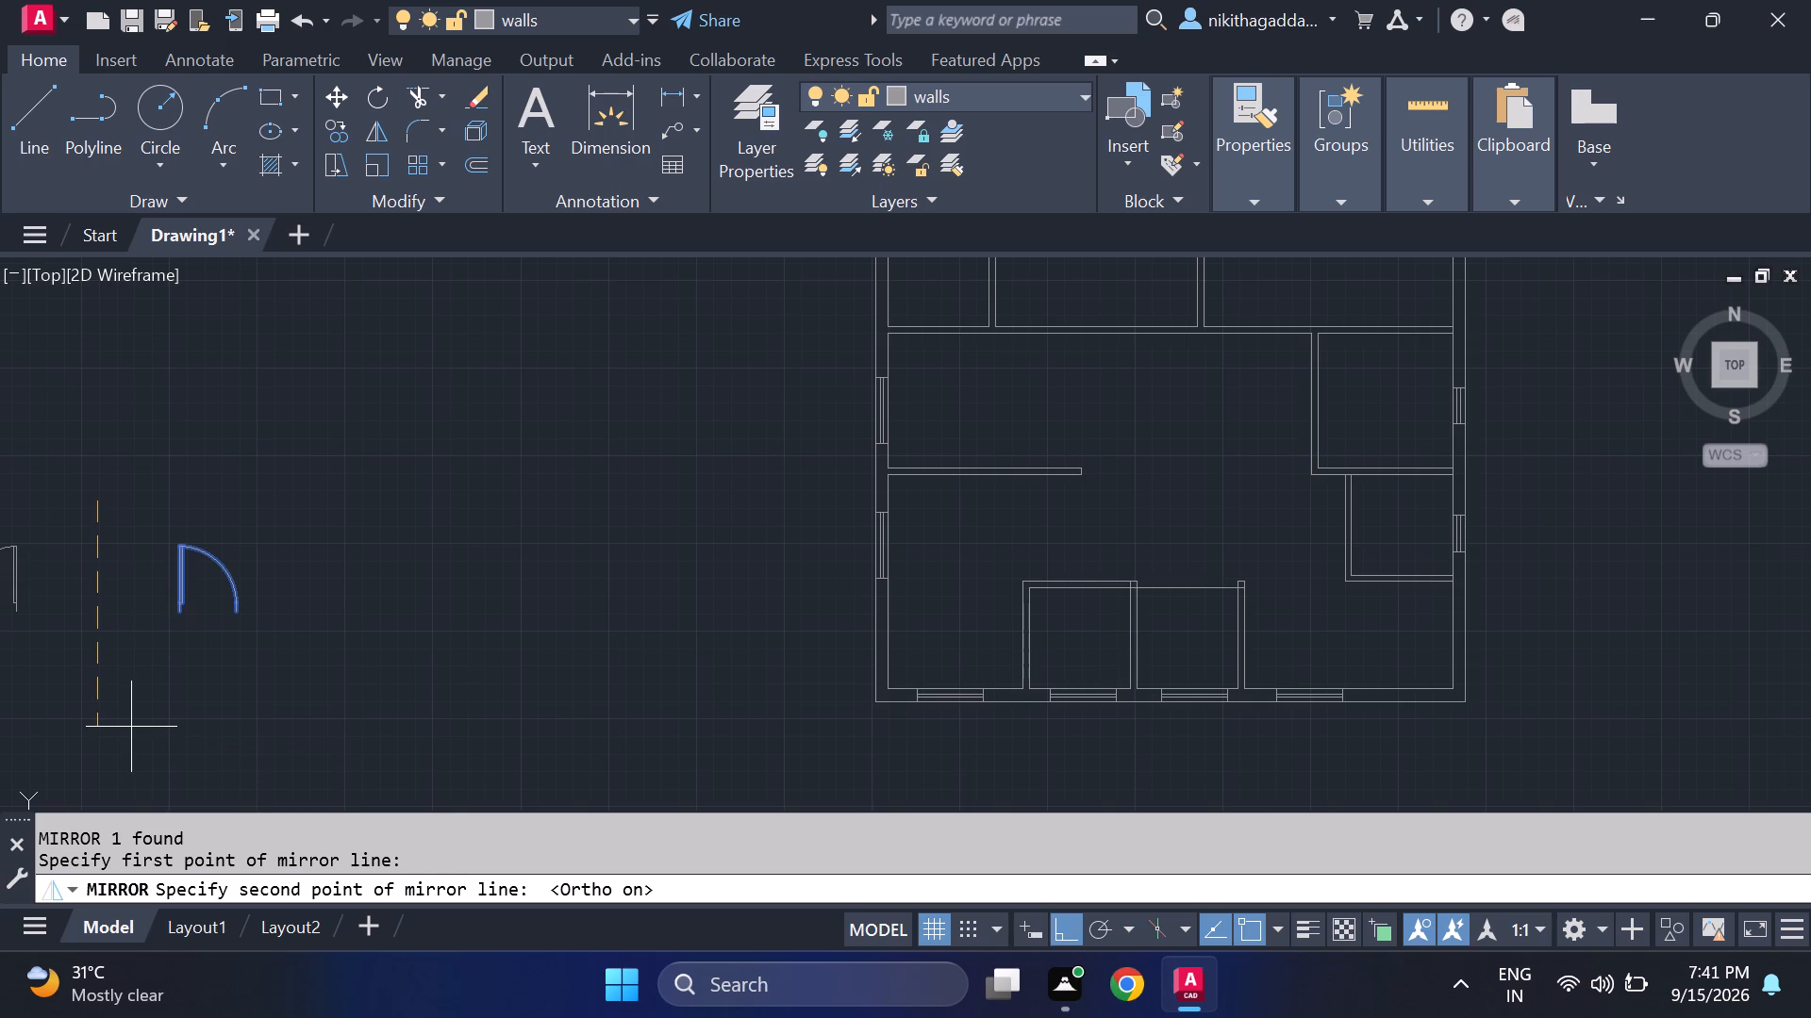
pyautogui.moveTo(143, 727); pyautogui.dragTo(428, 720, button='middle')
pyautogui.middleClick(428, 720)
pyautogui.write('no')
pyautogui.press('Return')
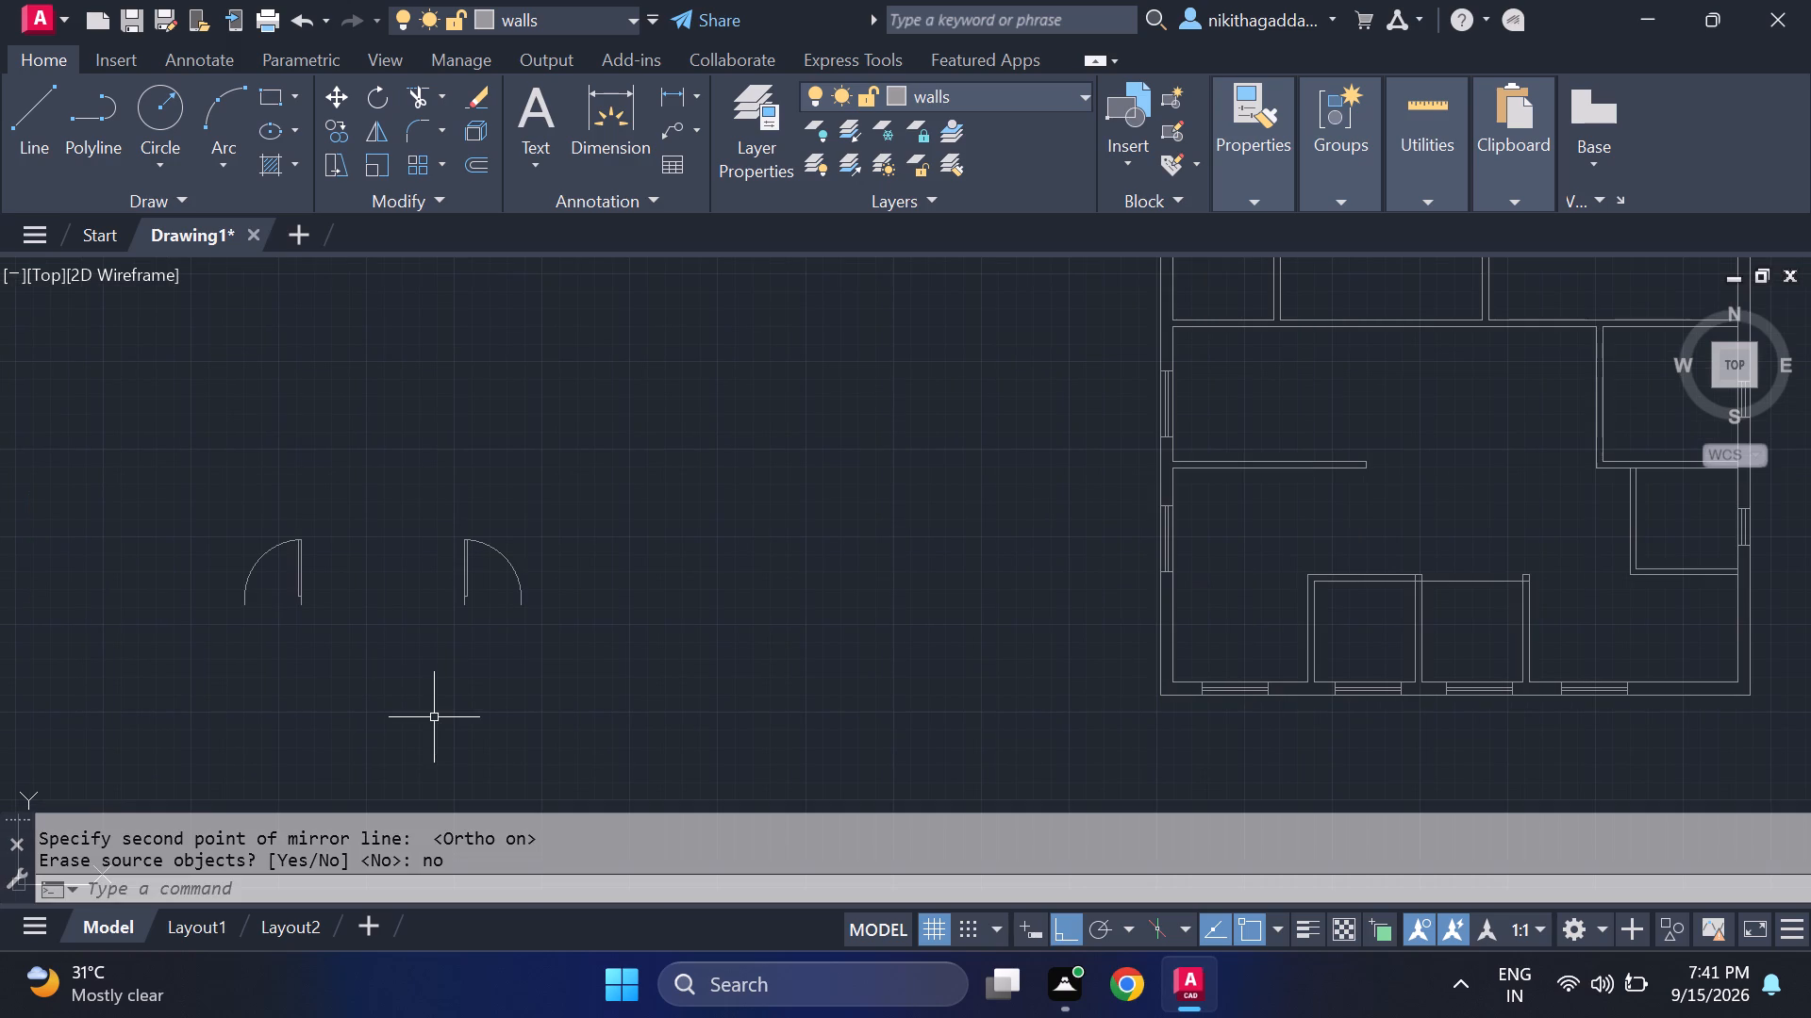
# Move the western of the two loose doors, with Ortho off, onto the north middle room's south wall, just west of its east partition.
pyautogui.scroll(1, 437, 707)
pyautogui.moveTo(265, 397); pyautogui.dragTo(235, 433)
pyautogui.click(18, 598)
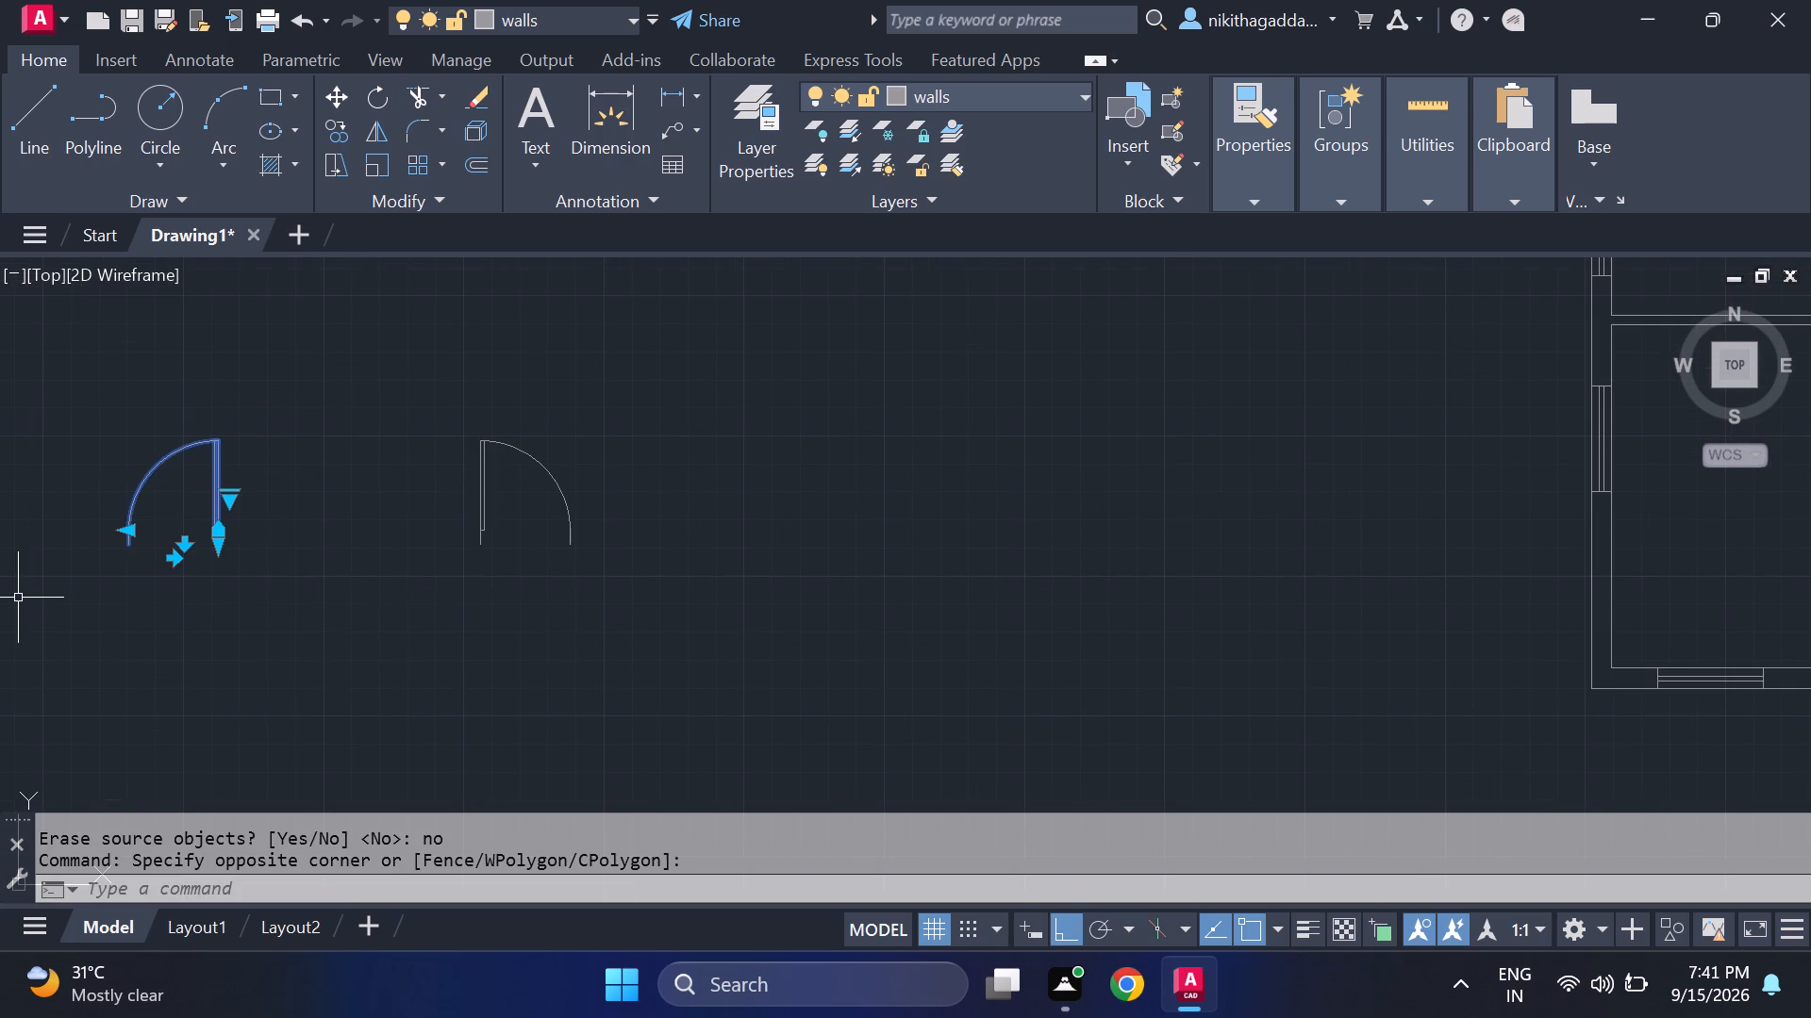
pyautogui.press('m')
pyautogui.press('Return')
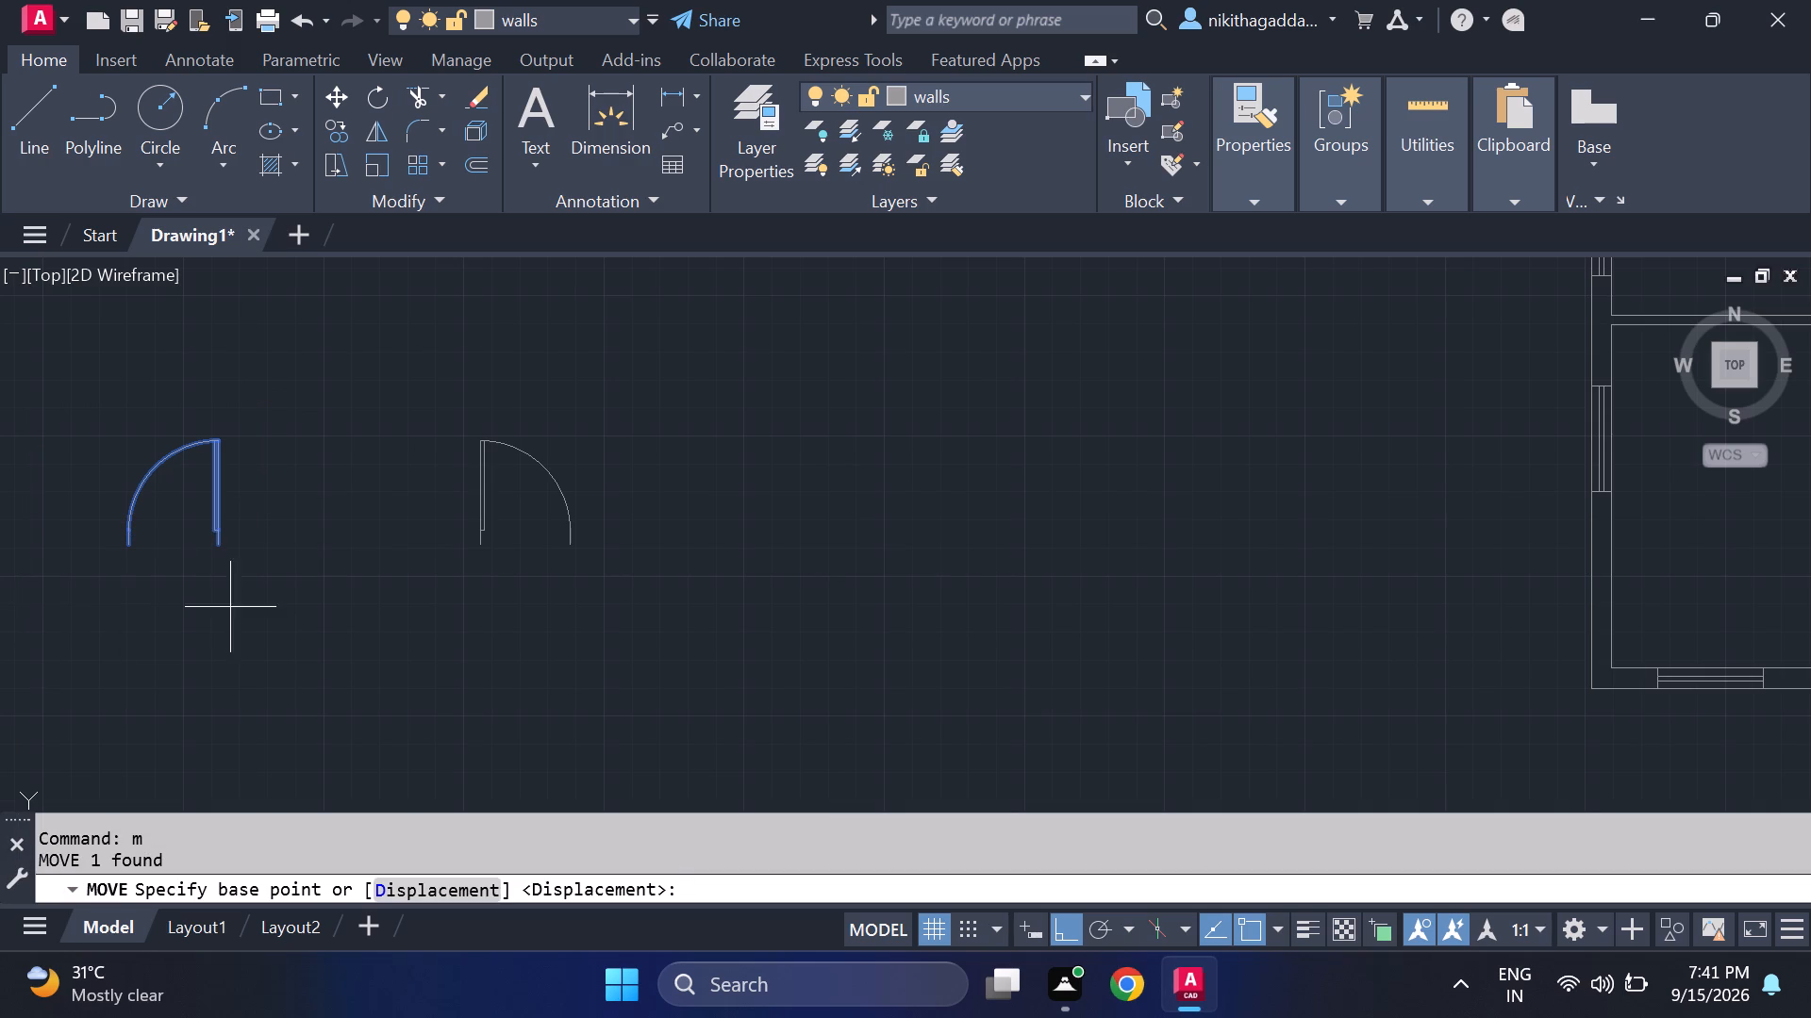
pyautogui.click(209, 551)
pyautogui.scroll(-1, 951, 508)
pyautogui.moveTo(1026, 543); pyautogui.dragTo(1019, 543, button='middle')
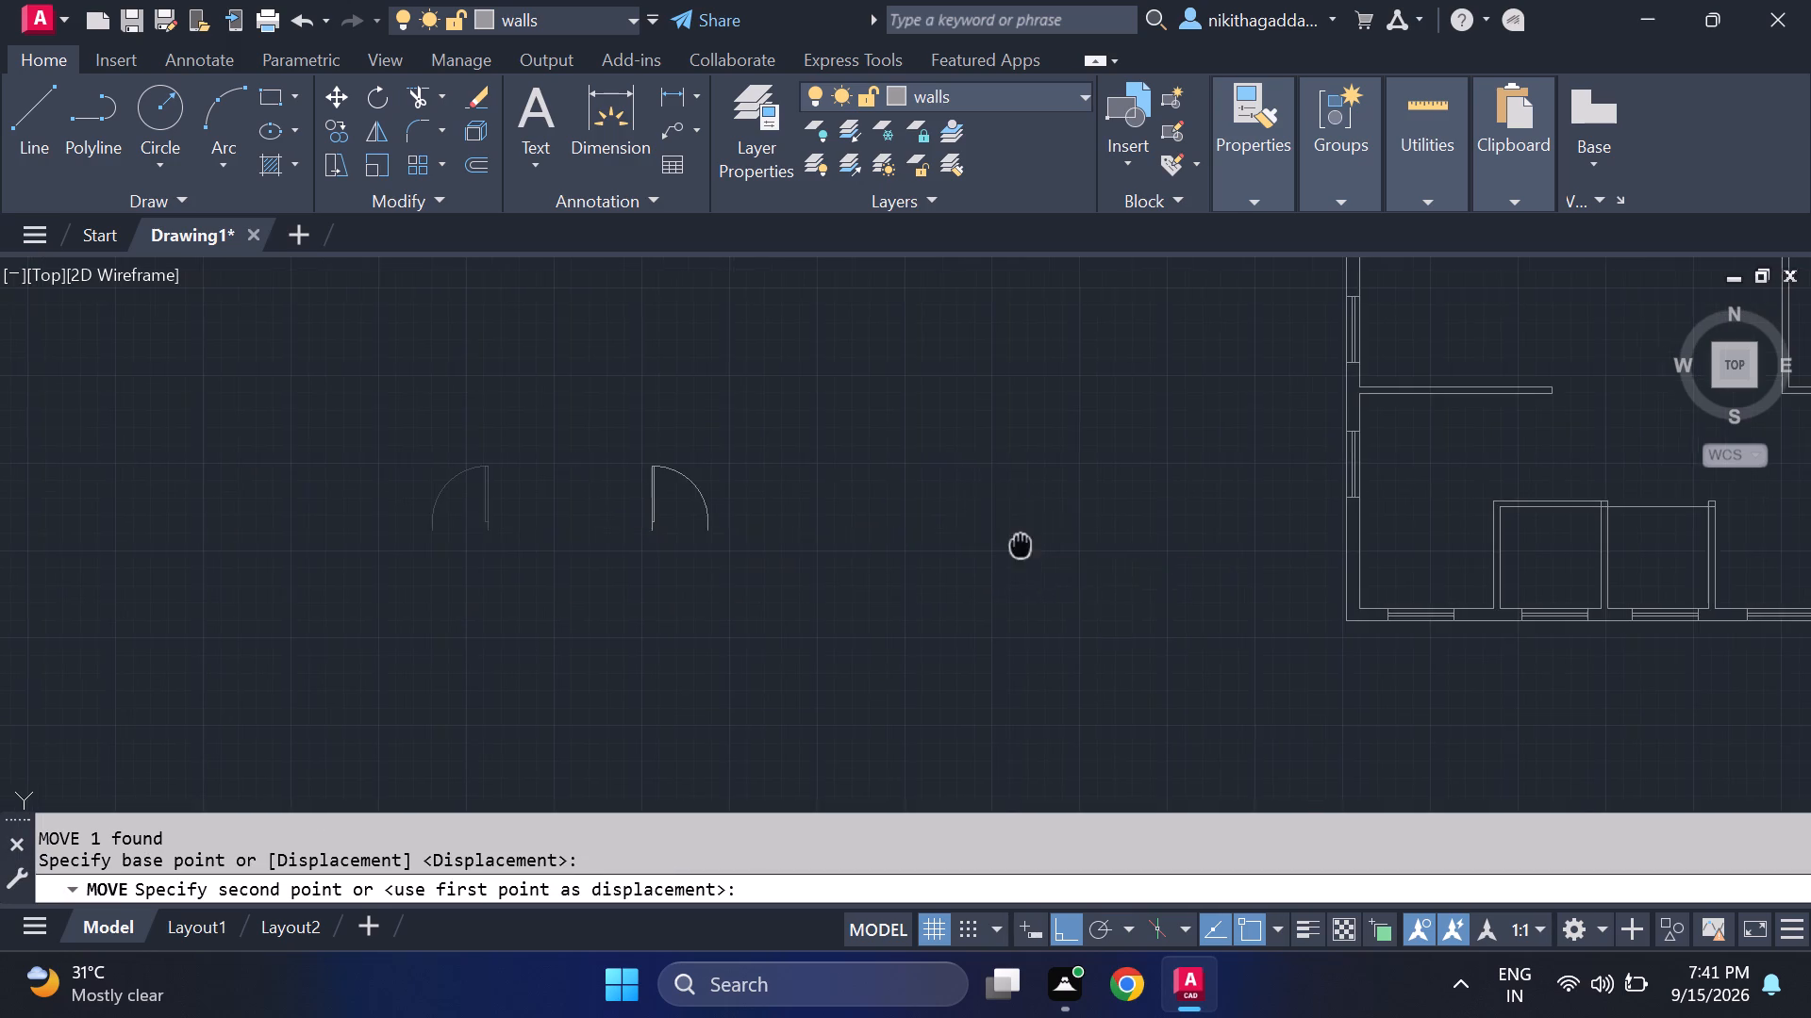
pyautogui.moveTo(1019, 543); pyautogui.dragTo(464, 654, button='middle')
pyautogui.press('F8')
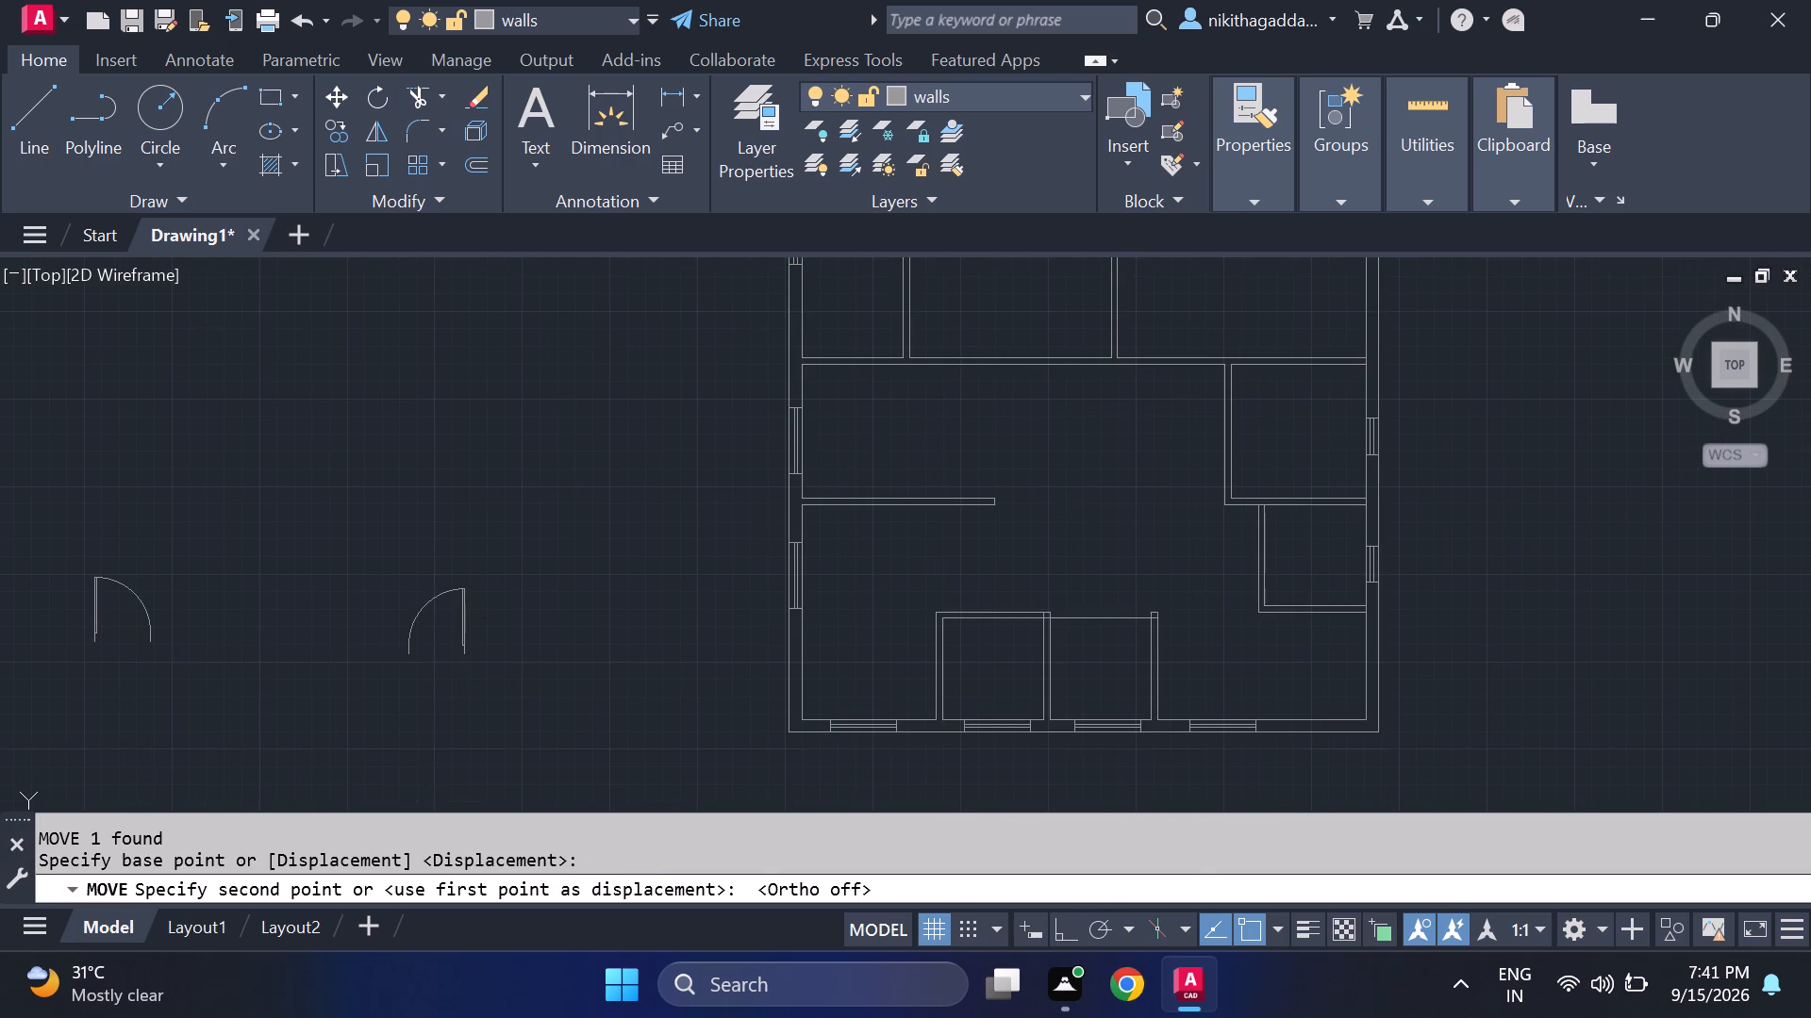
pyautogui.moveTo(799, 534); pyautogui.dragTo(763, 631, button='middle')
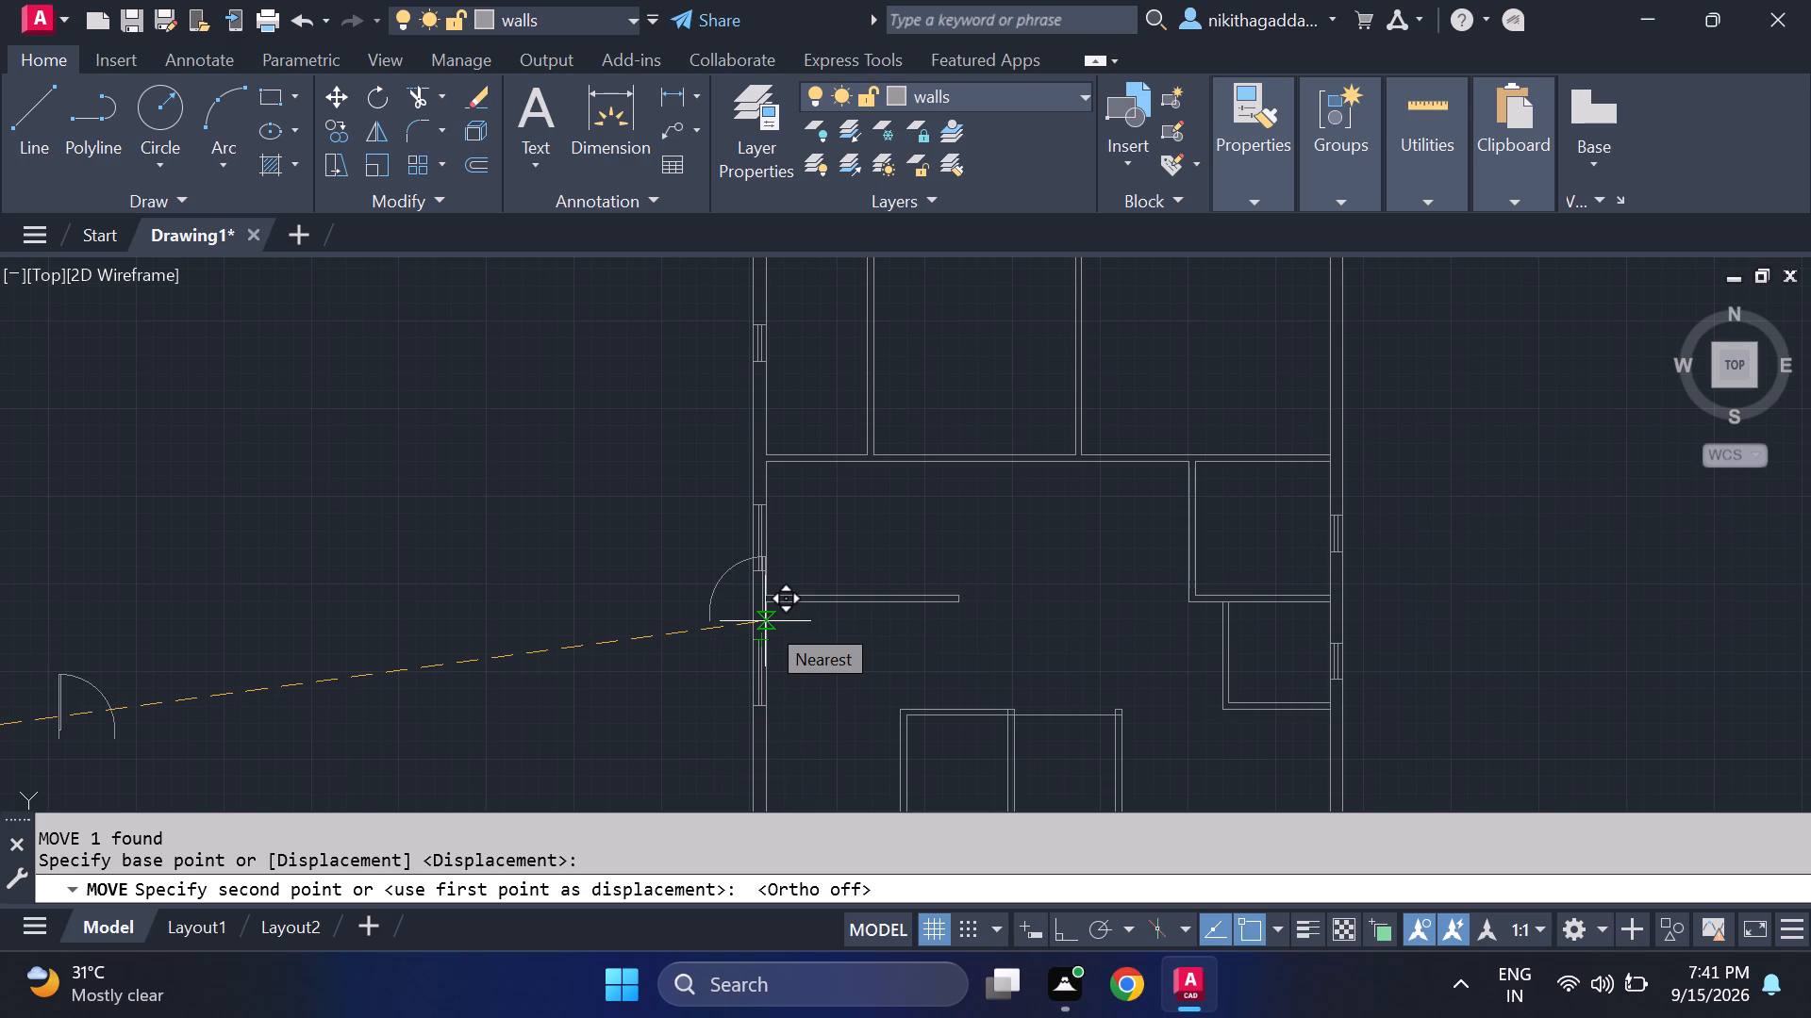
pyautogui.click(1052, 457)
# Move the remaining loose door onto the northeast room's south wall, just east of the partition shared with the middle room.
pyautogui.click(223, 632)
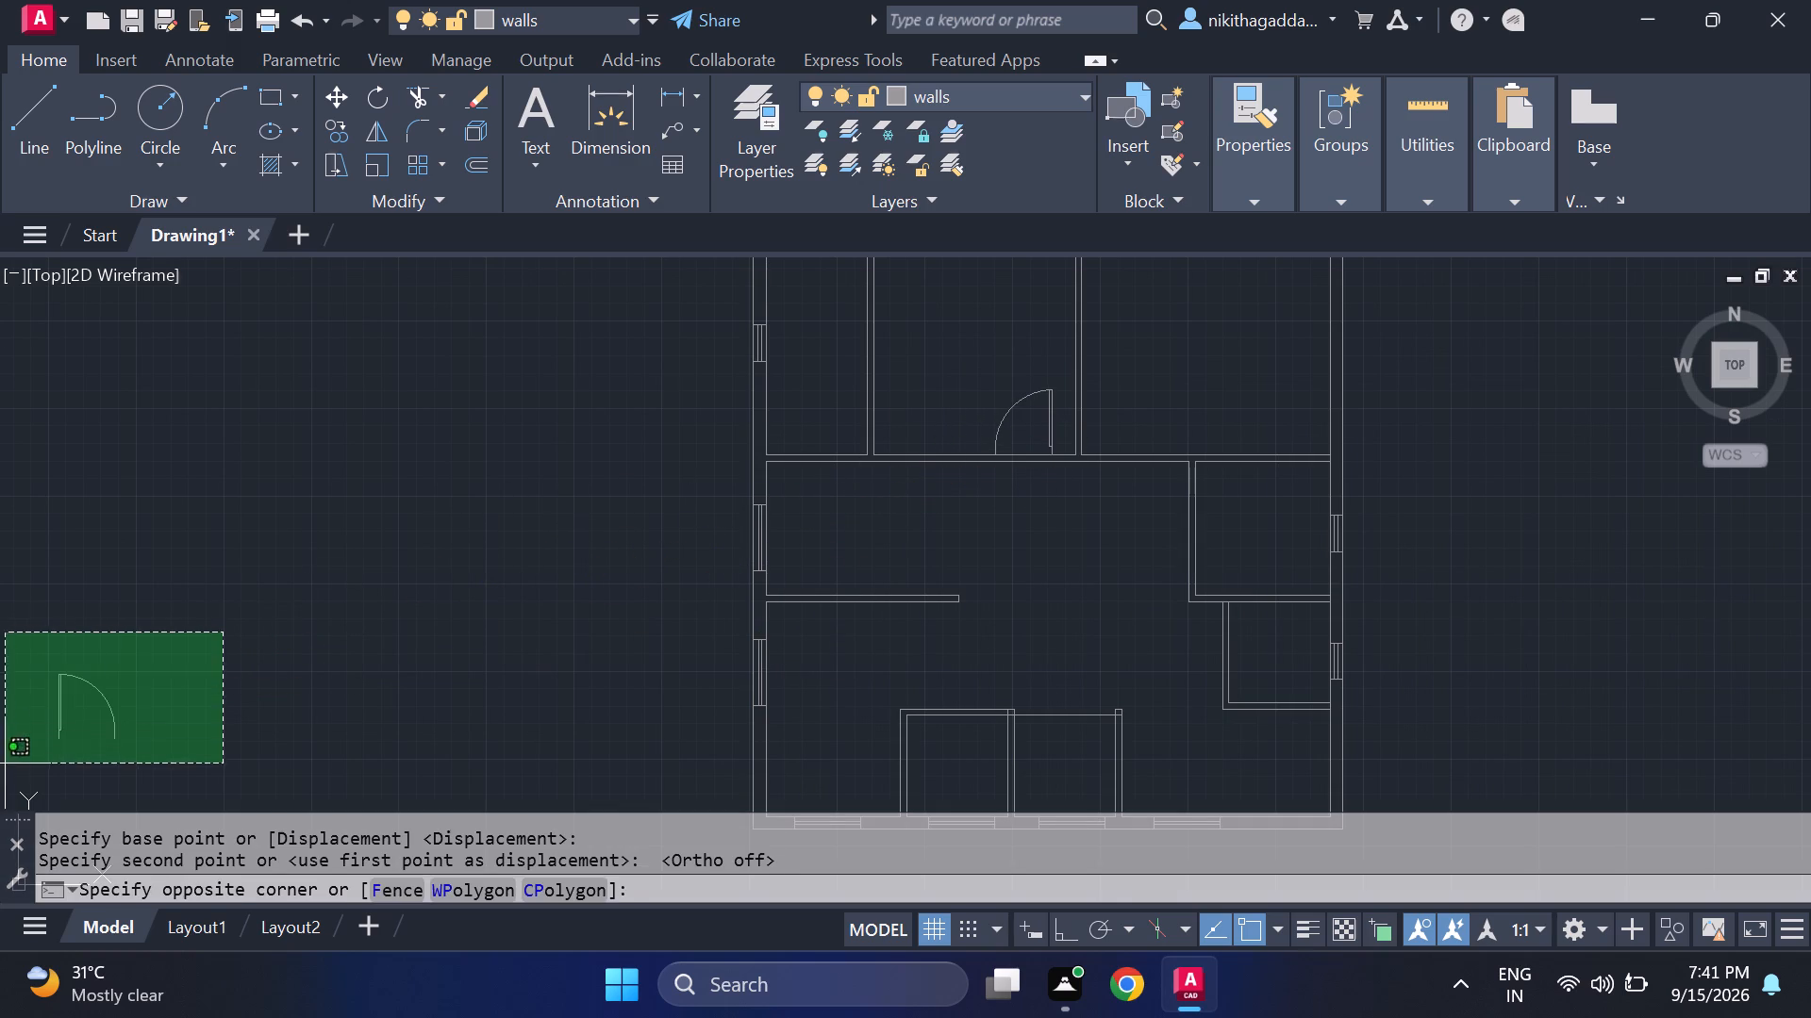
pyautogui.click(5, 763)
pyautogui.press('m')
pyautogui.press('Return')
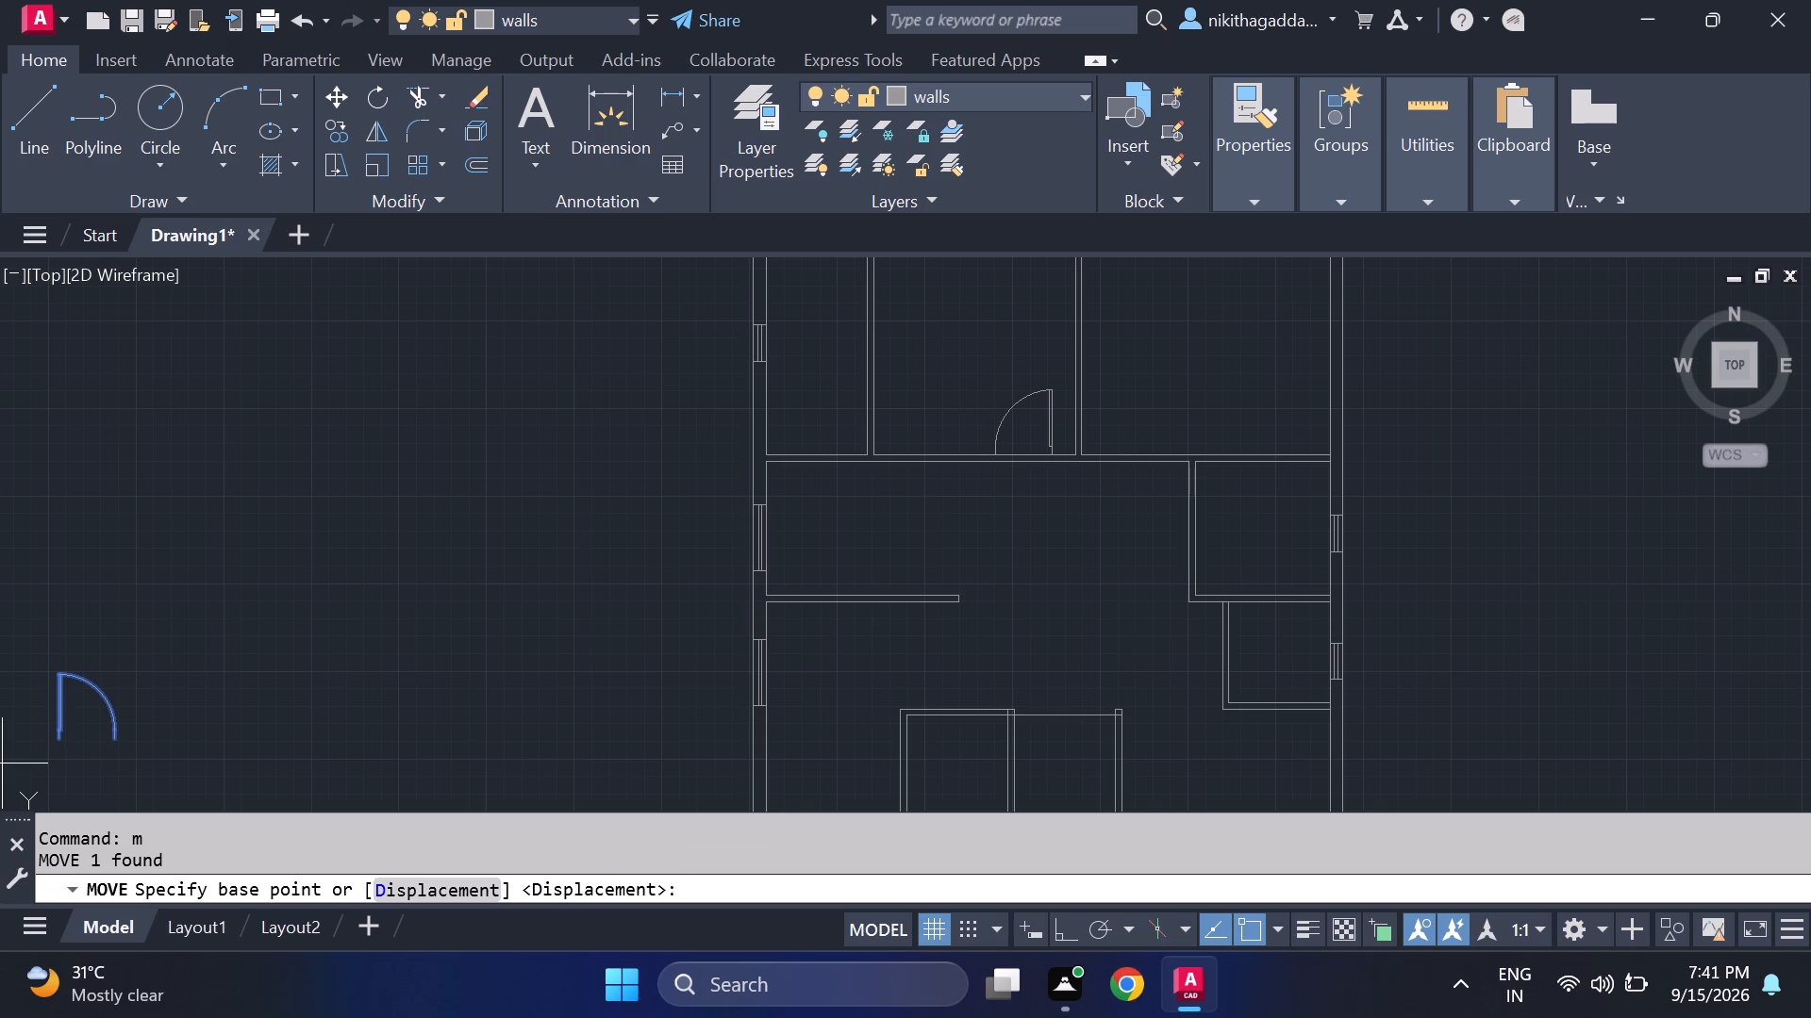
pyautogui.click(62, 739)
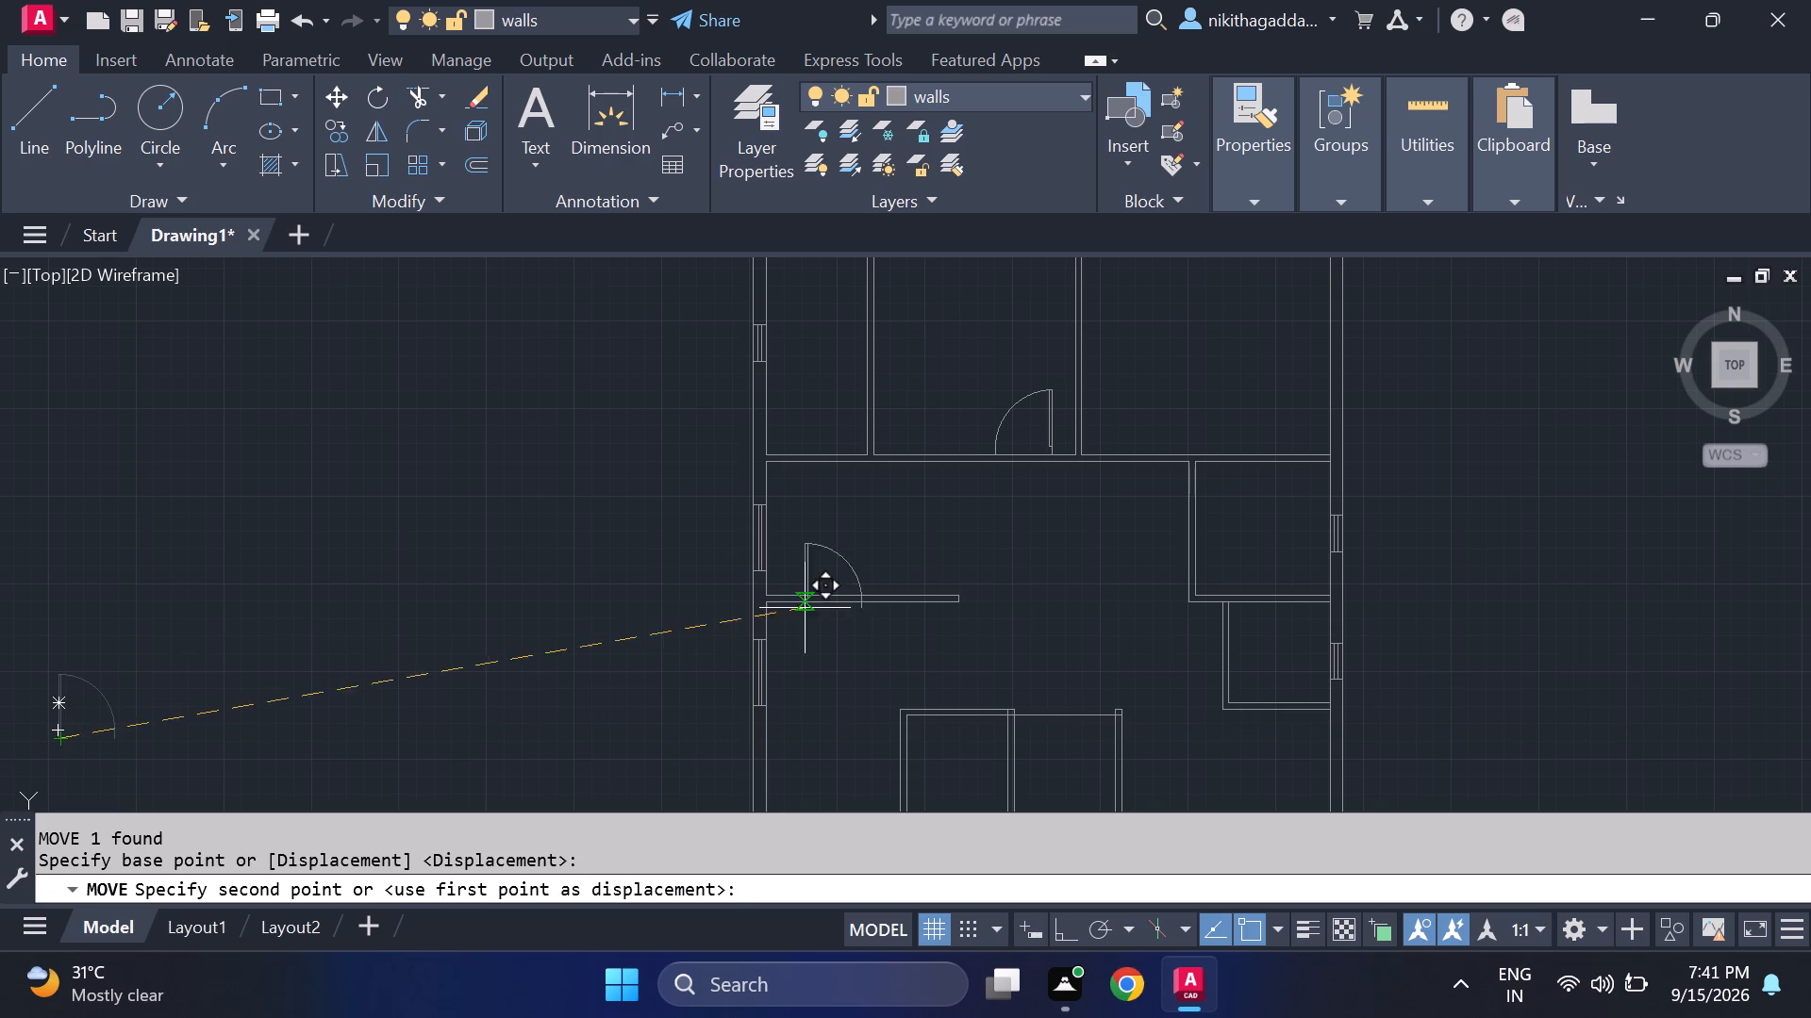
pyautogui.click(1102, 458)
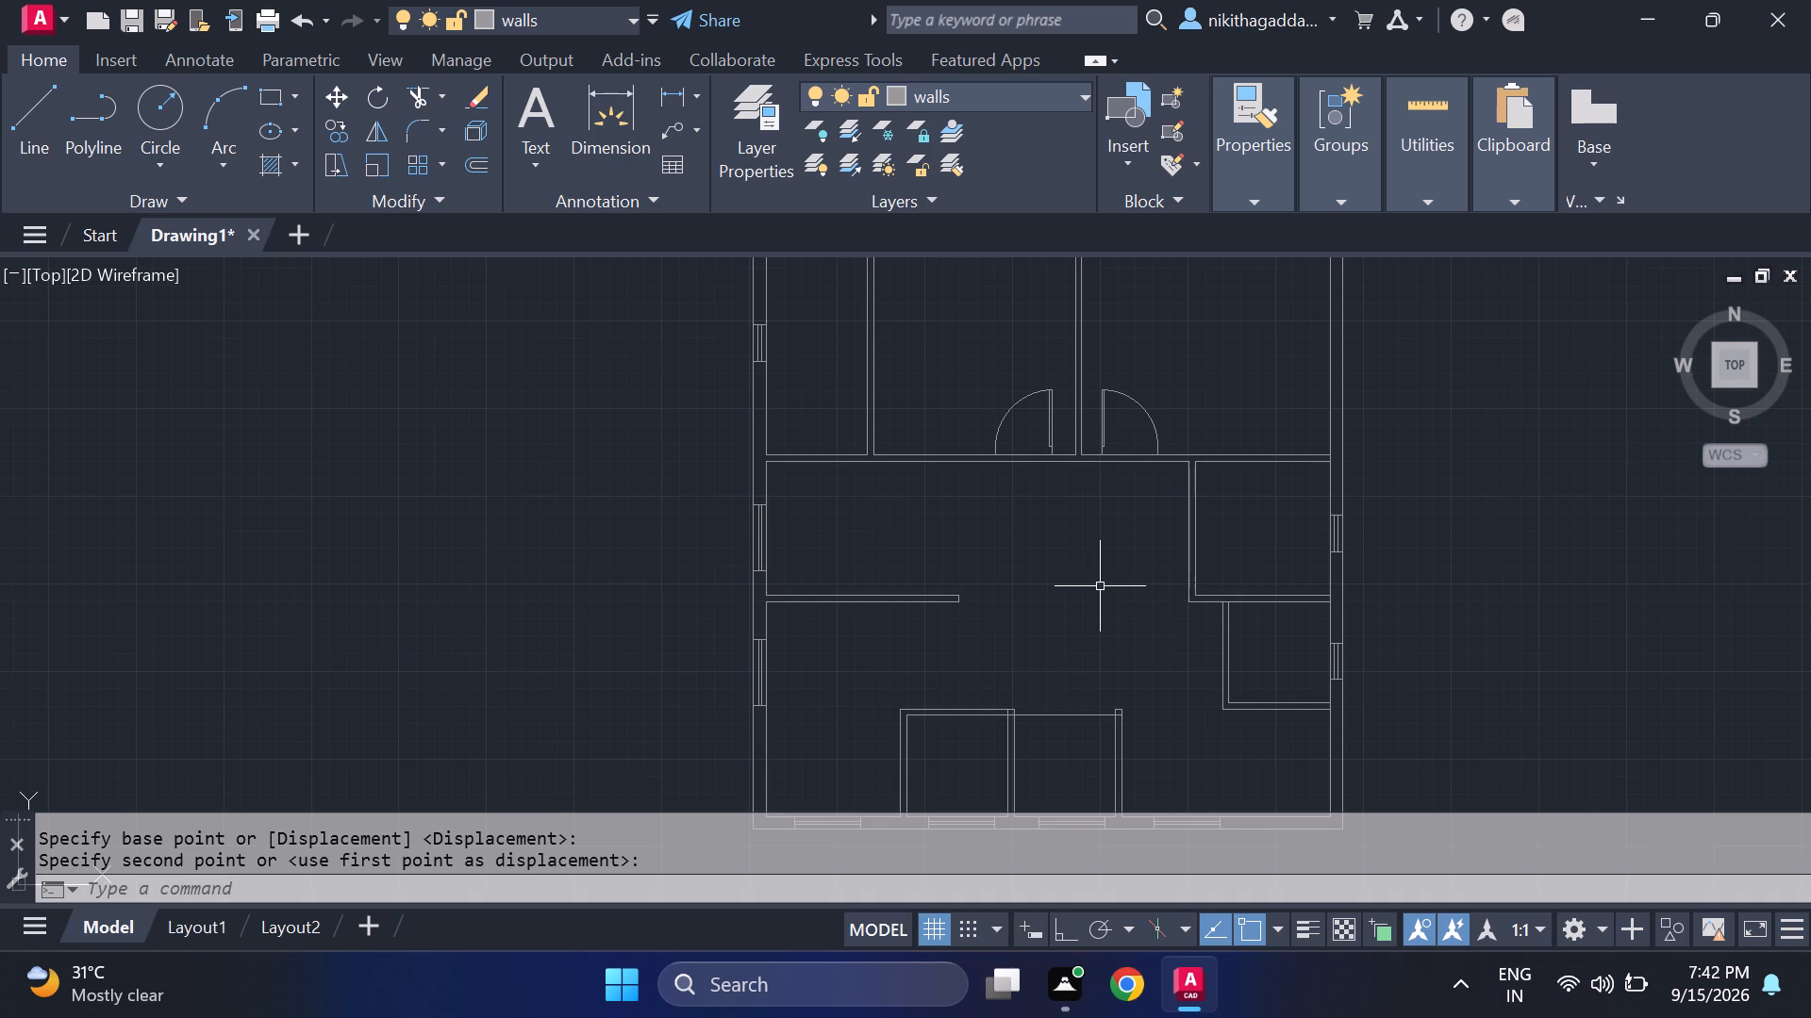
# Copy the north middle room's door from its hinge end into the open space above the short west partition.
pyautogui.scroll(-1, 1100, 586)
pyautogui.moveTo(1100, 585); pyautogui.dragTo(1084, 523, button='middle')
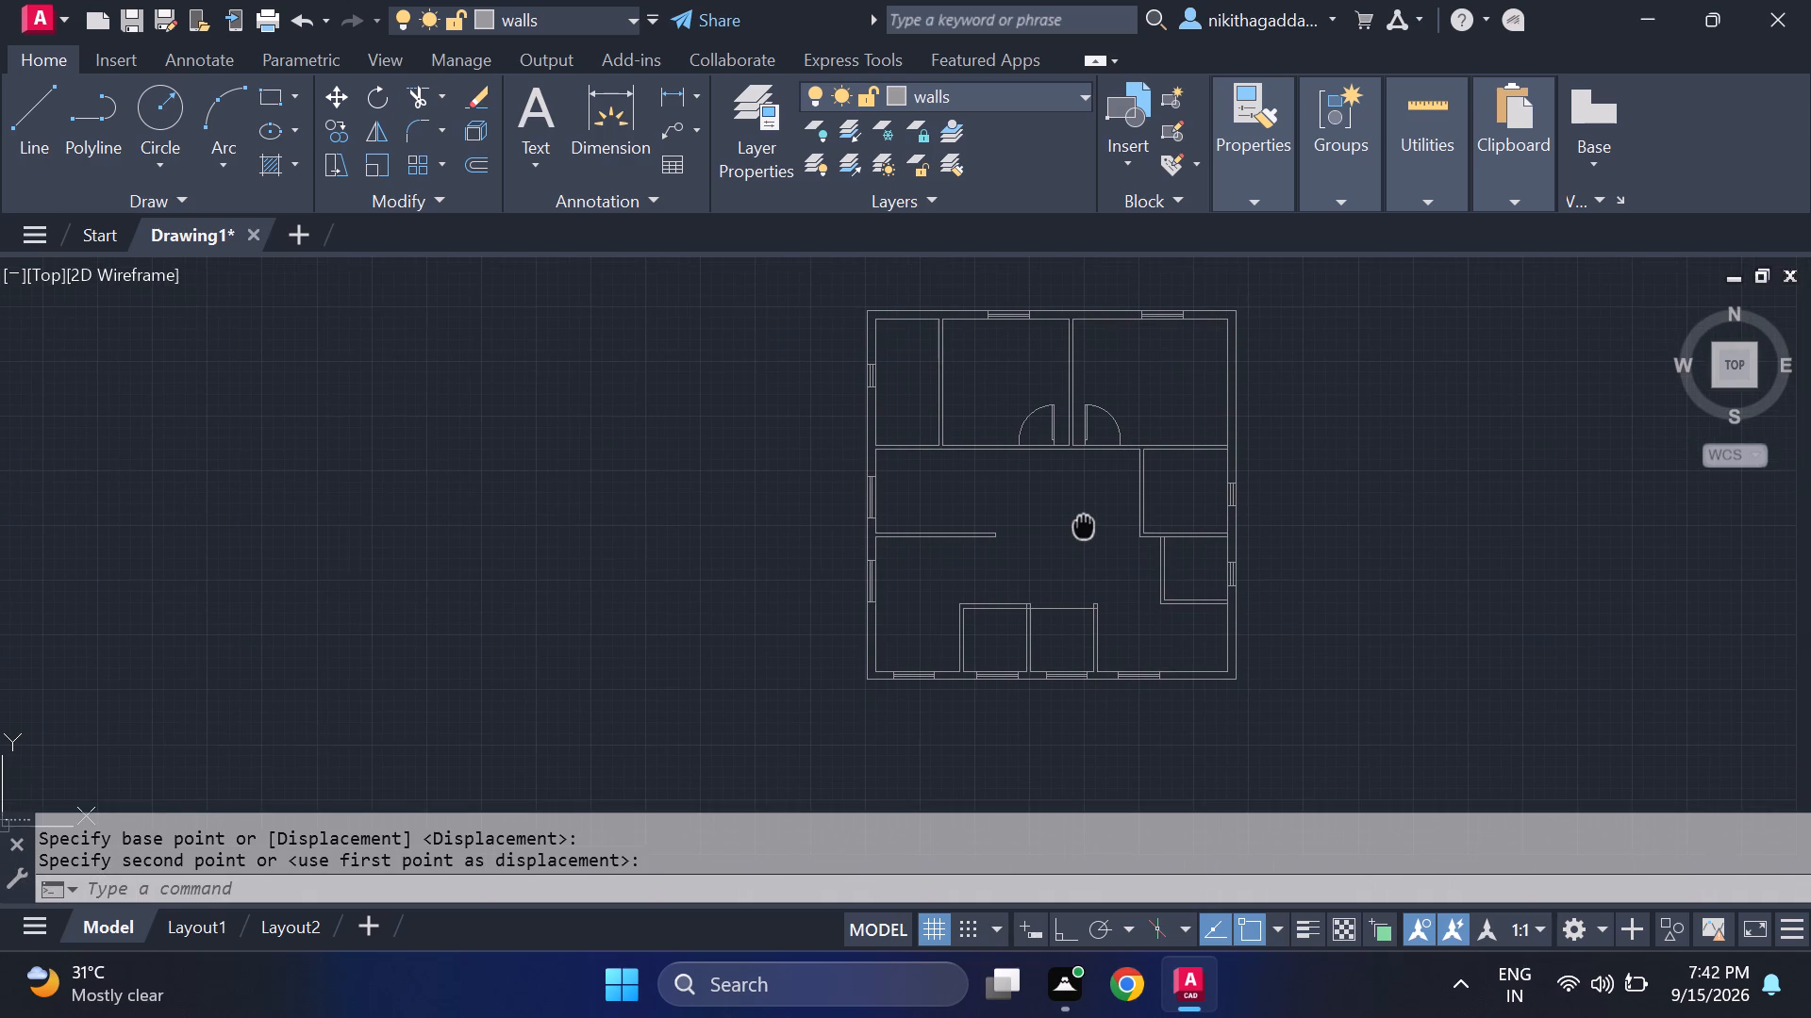
pyautogui.moveTo(1084, 523); pyautogui.dragTo(1084, 522, button='middle')
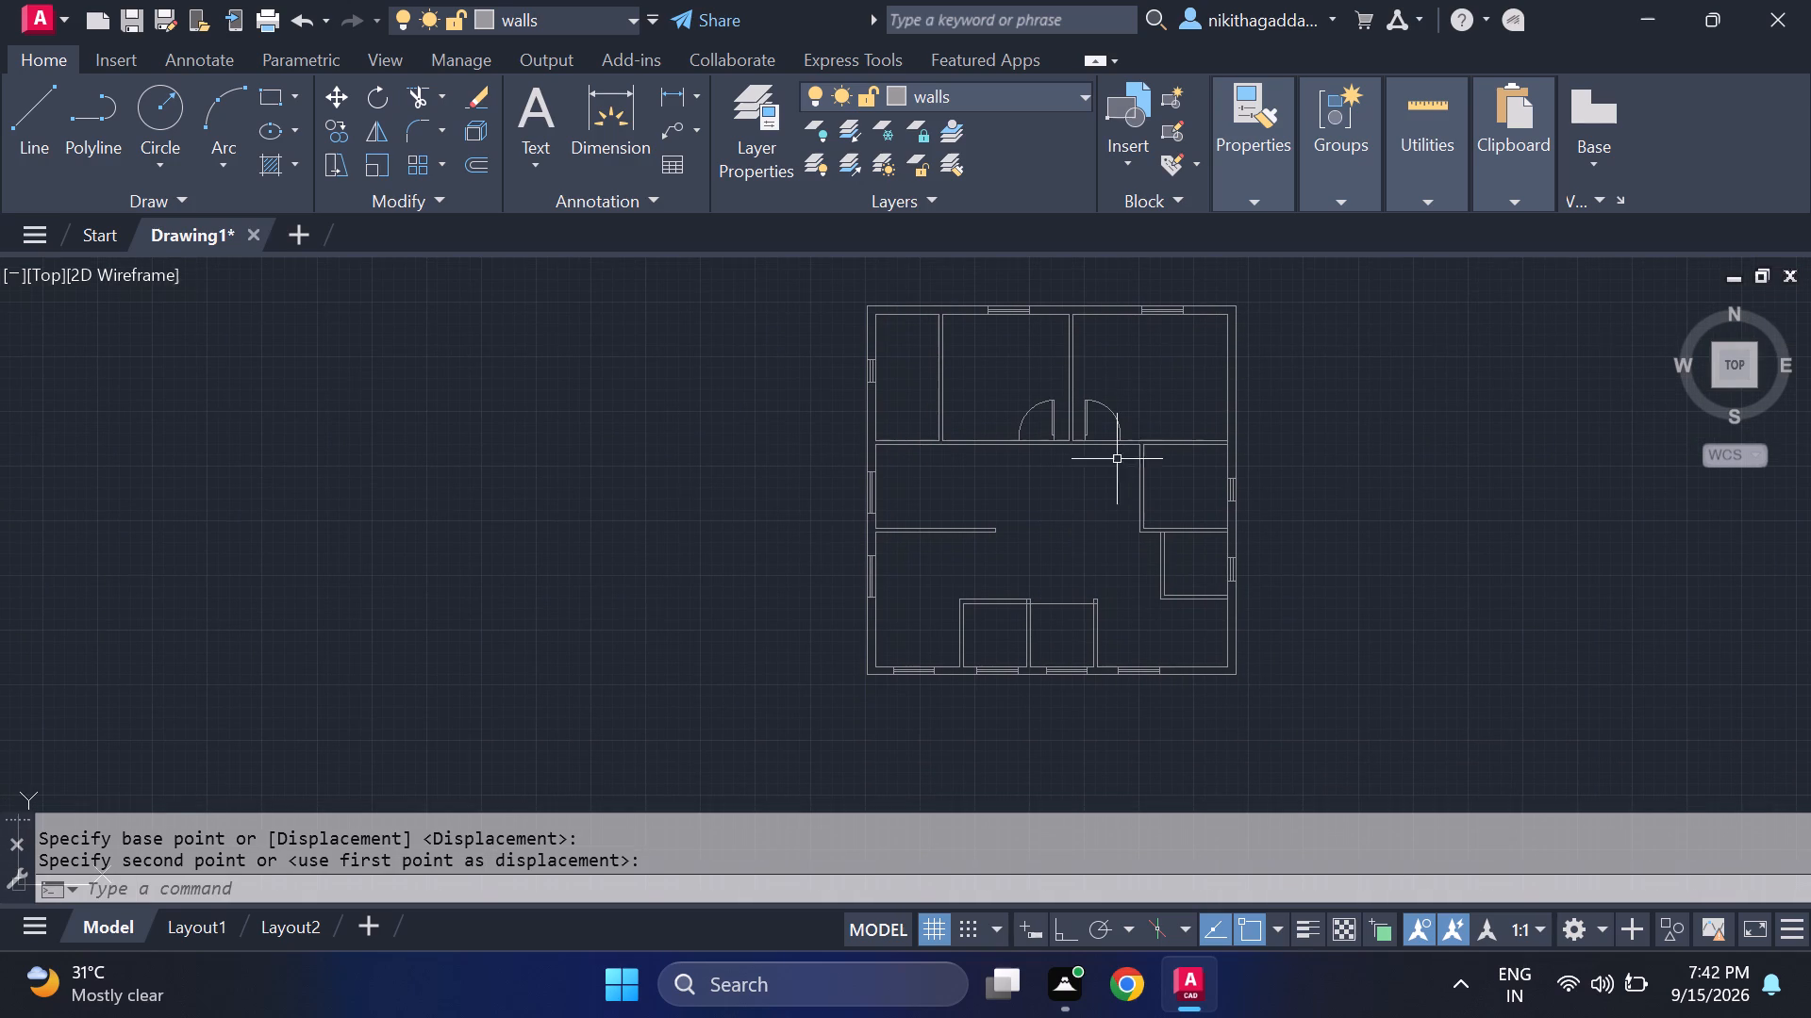
pyautogui.scroll(3, 1030, 420)
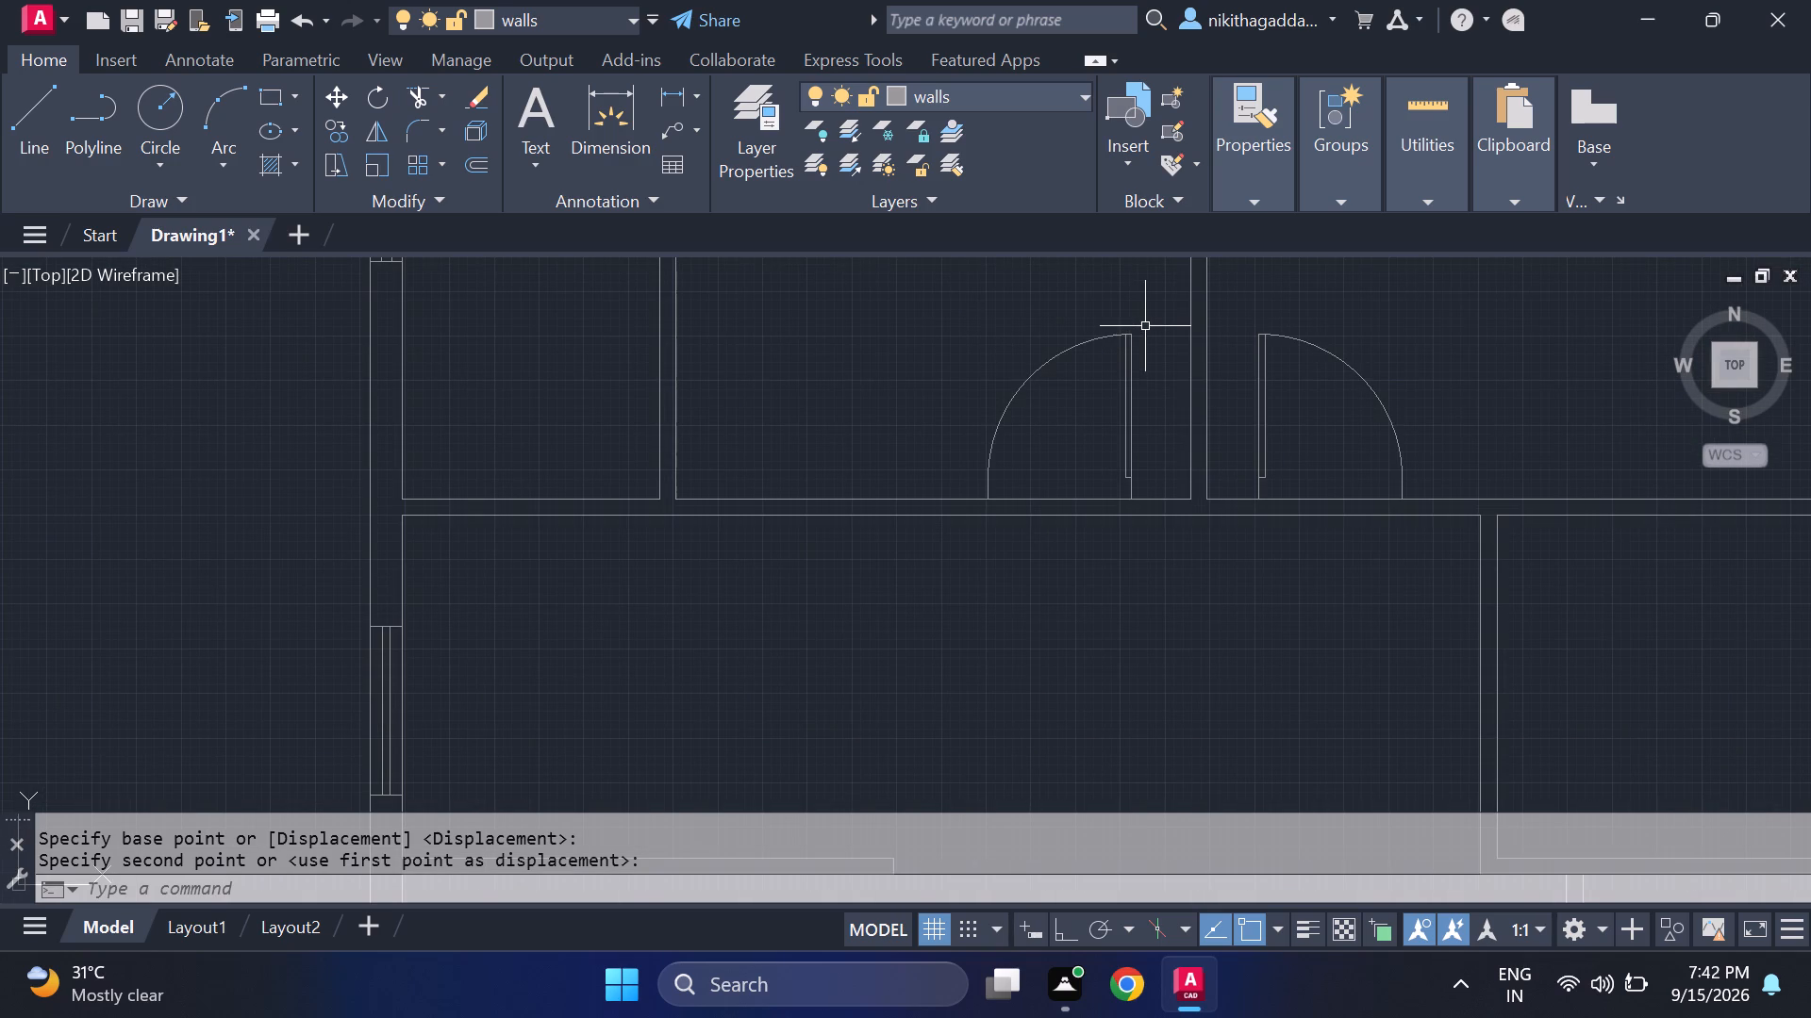
pyautogui.click(1145, 324)
pyautogui.click(979, 469)
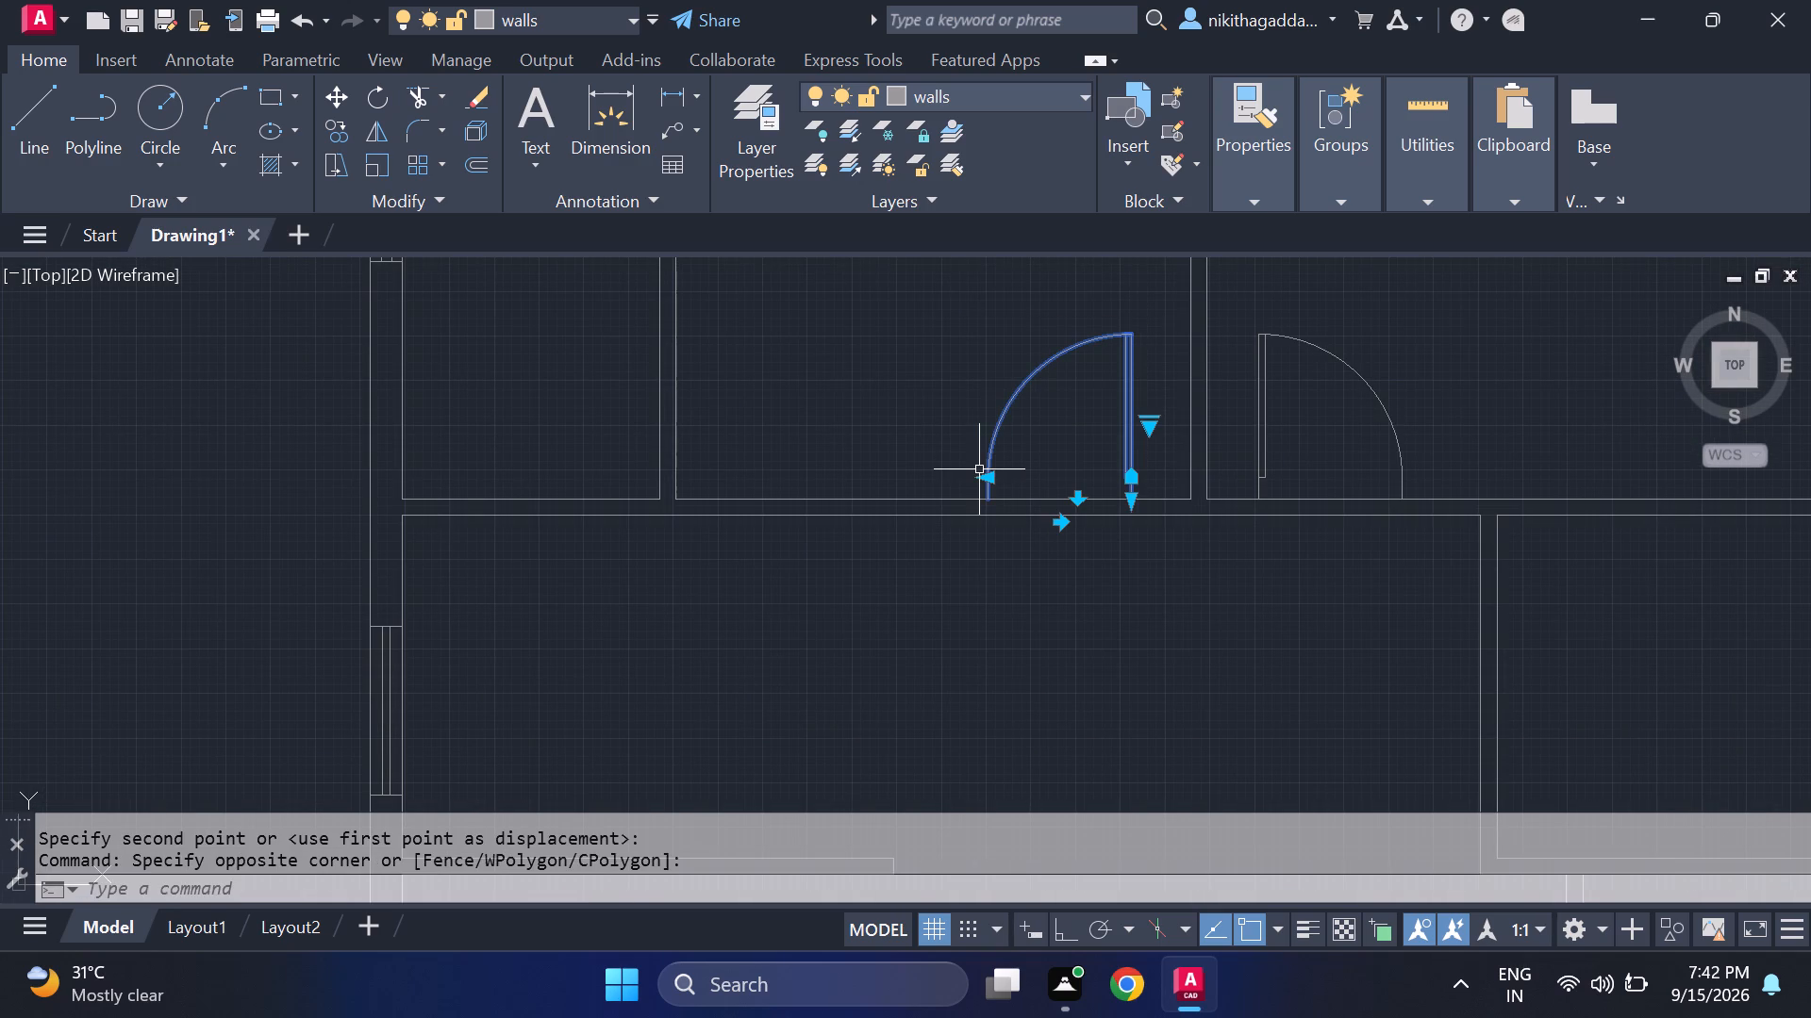
pyautogui.write('co')
pyautogui.press('Return')
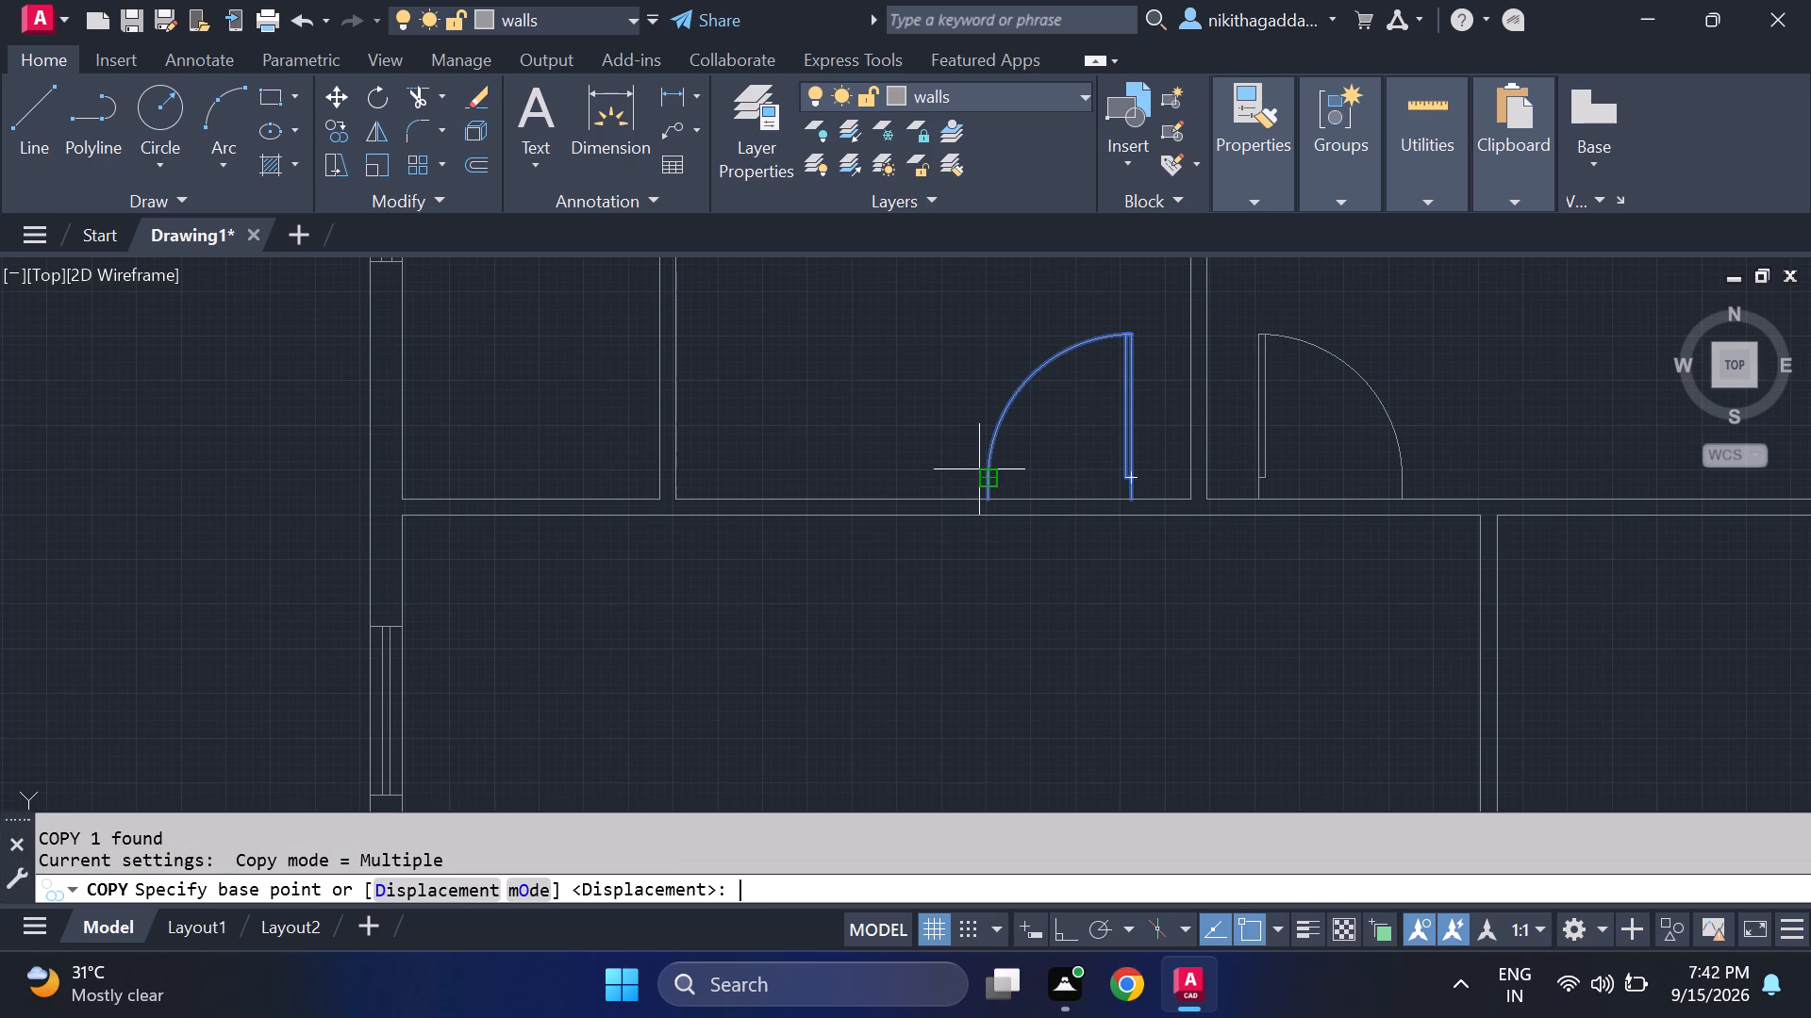
pyautogui.click(1128, 524)
pyautogui.scroll(-3, 834, 504)
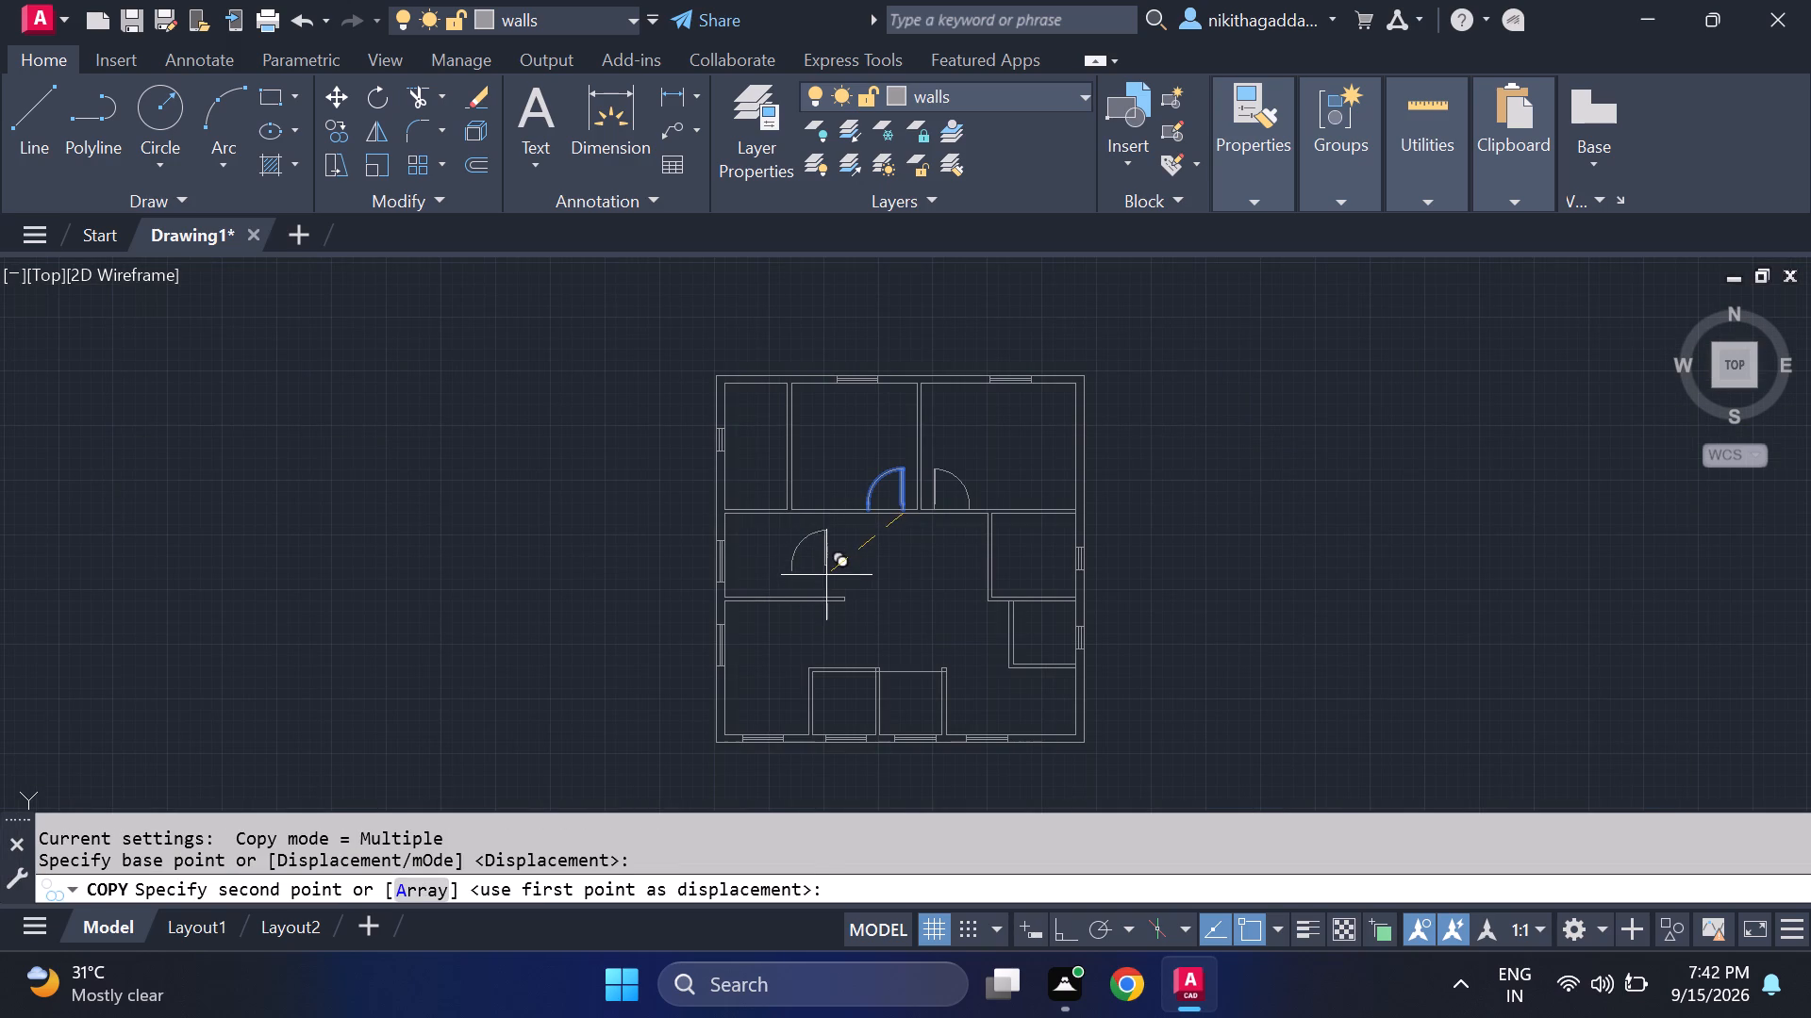
pyautogui.click(830, 572)
pyautogui.press('Escape')
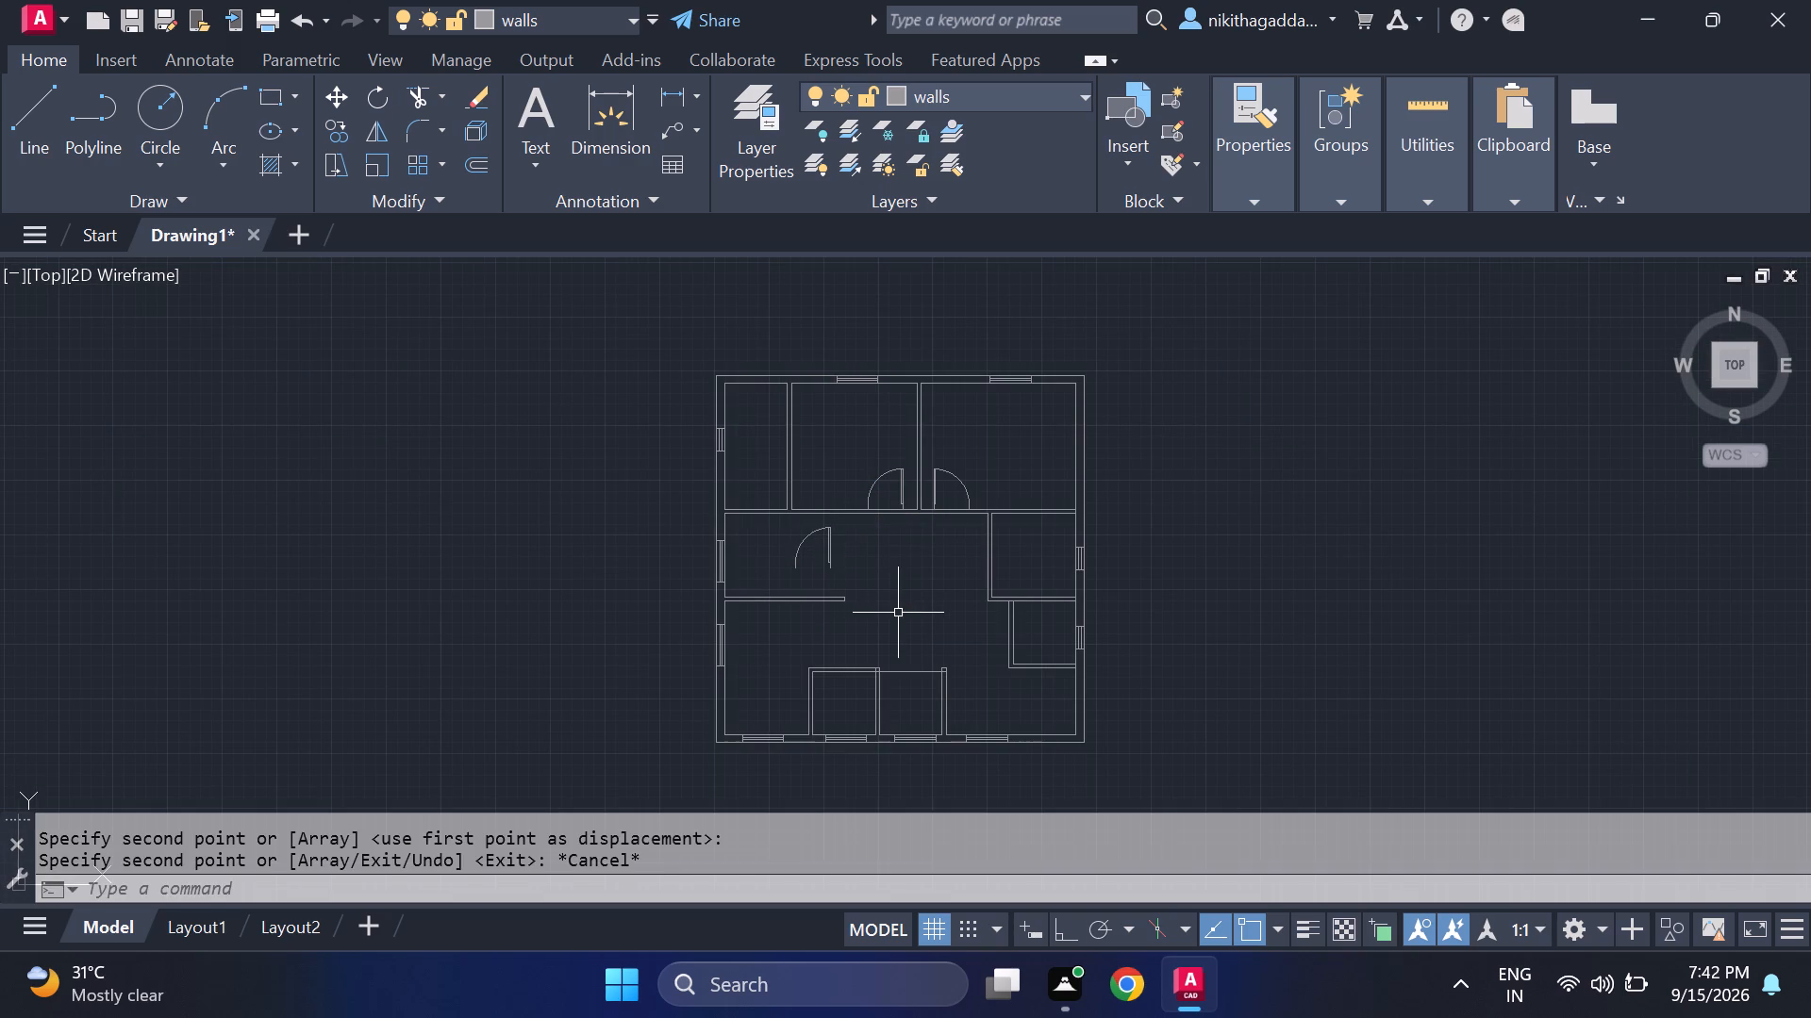
# Scale the copied door down freehand about its hinge end to make a smaller door.
pyautogui.scroll(2, 822, 547)
pyautogui.click(905, 523)
pyautogui.click(796, 588)
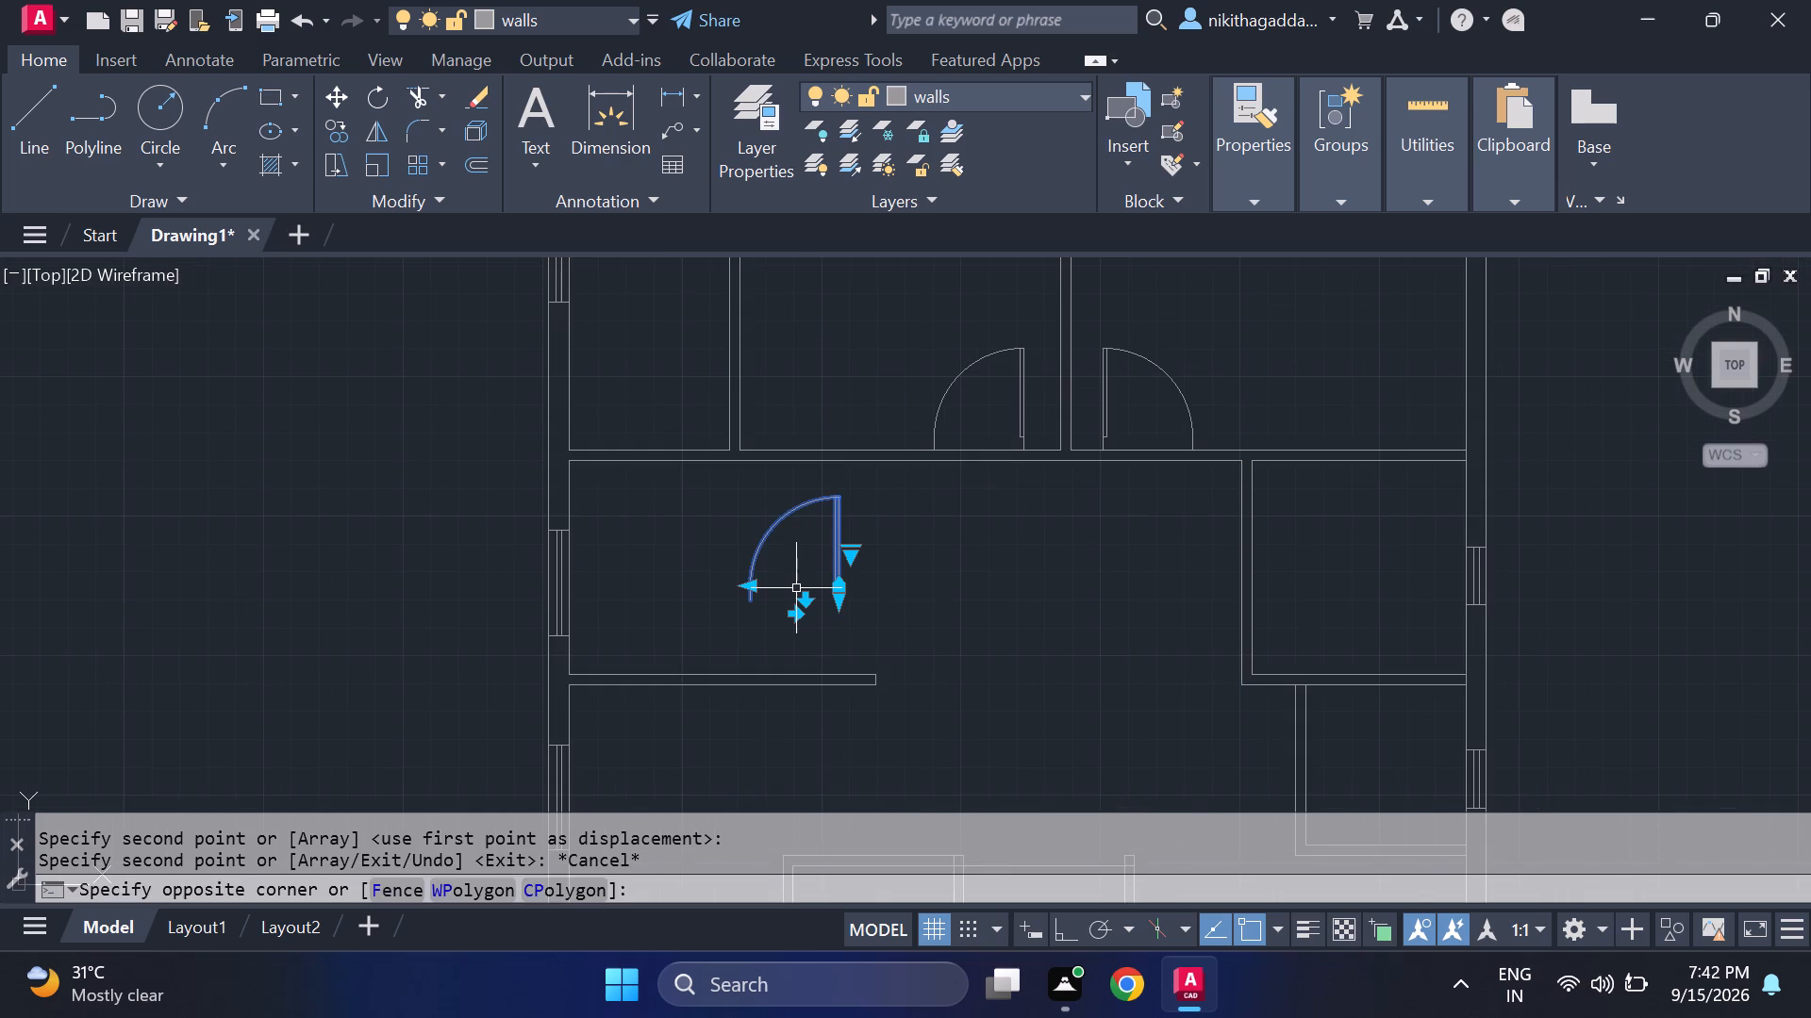
pyautogui.write('sca')
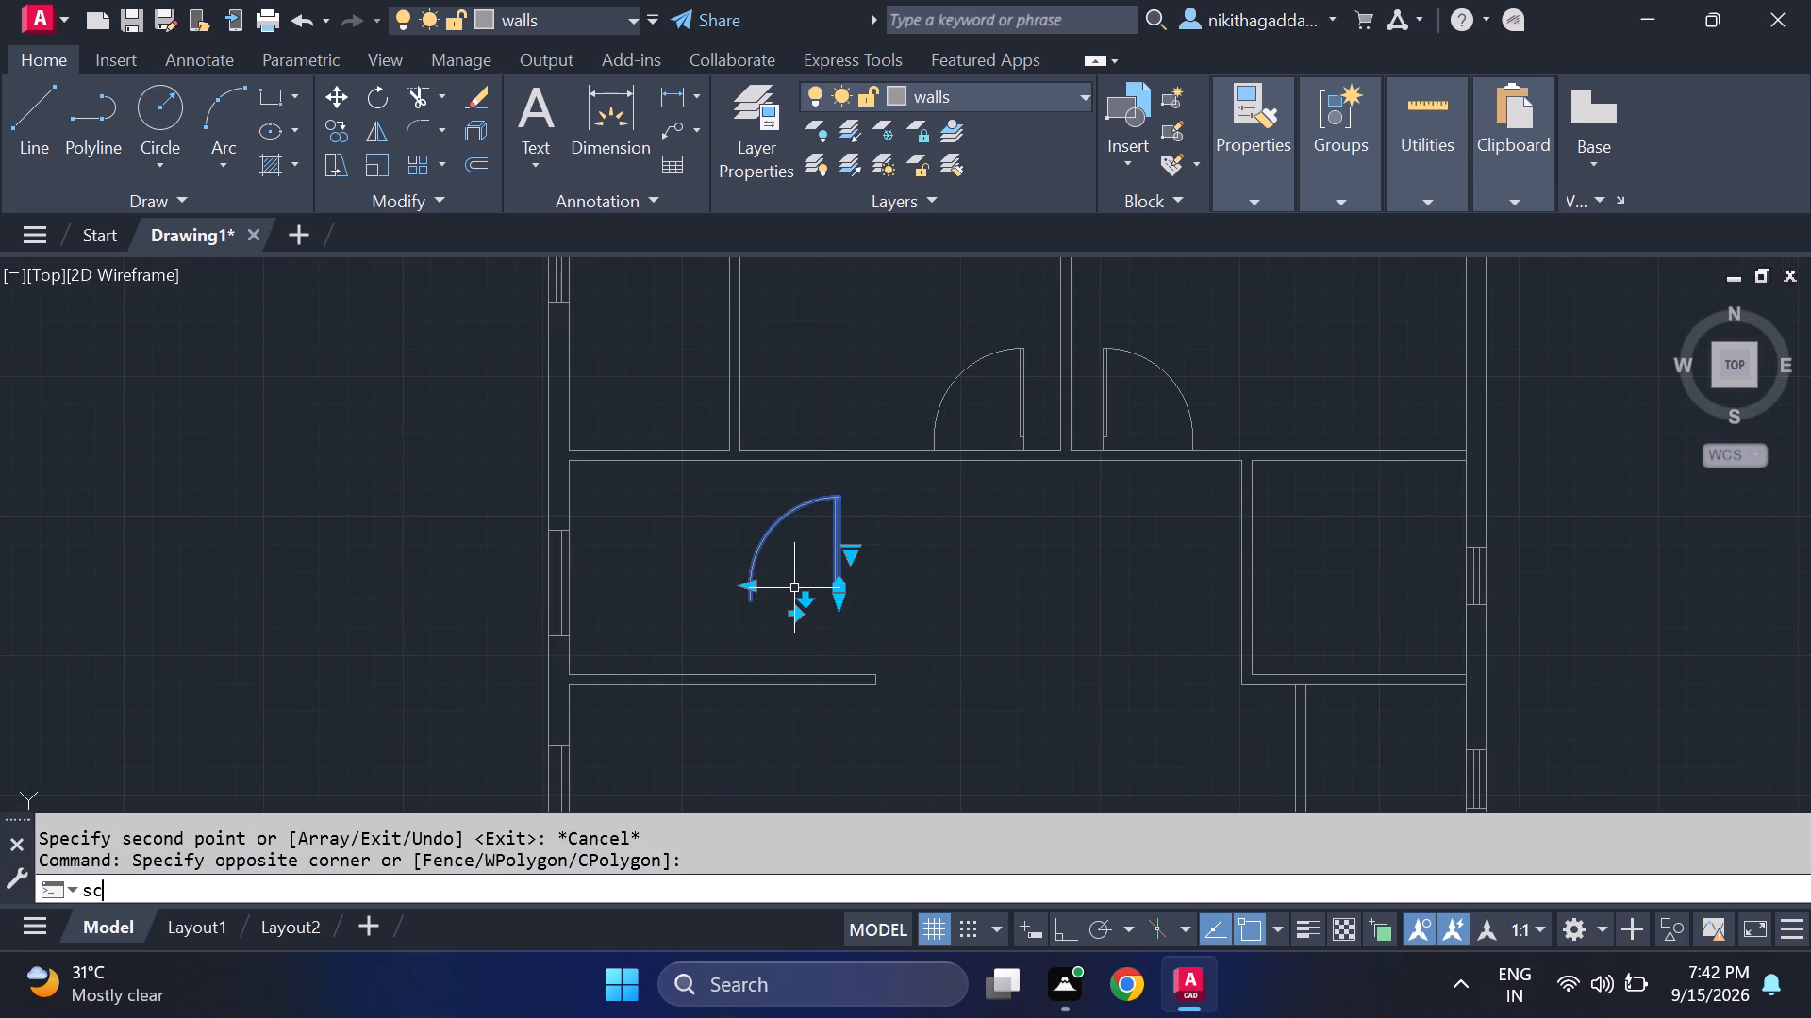
pyautogui.write('le')
pyautogui.press('Return')
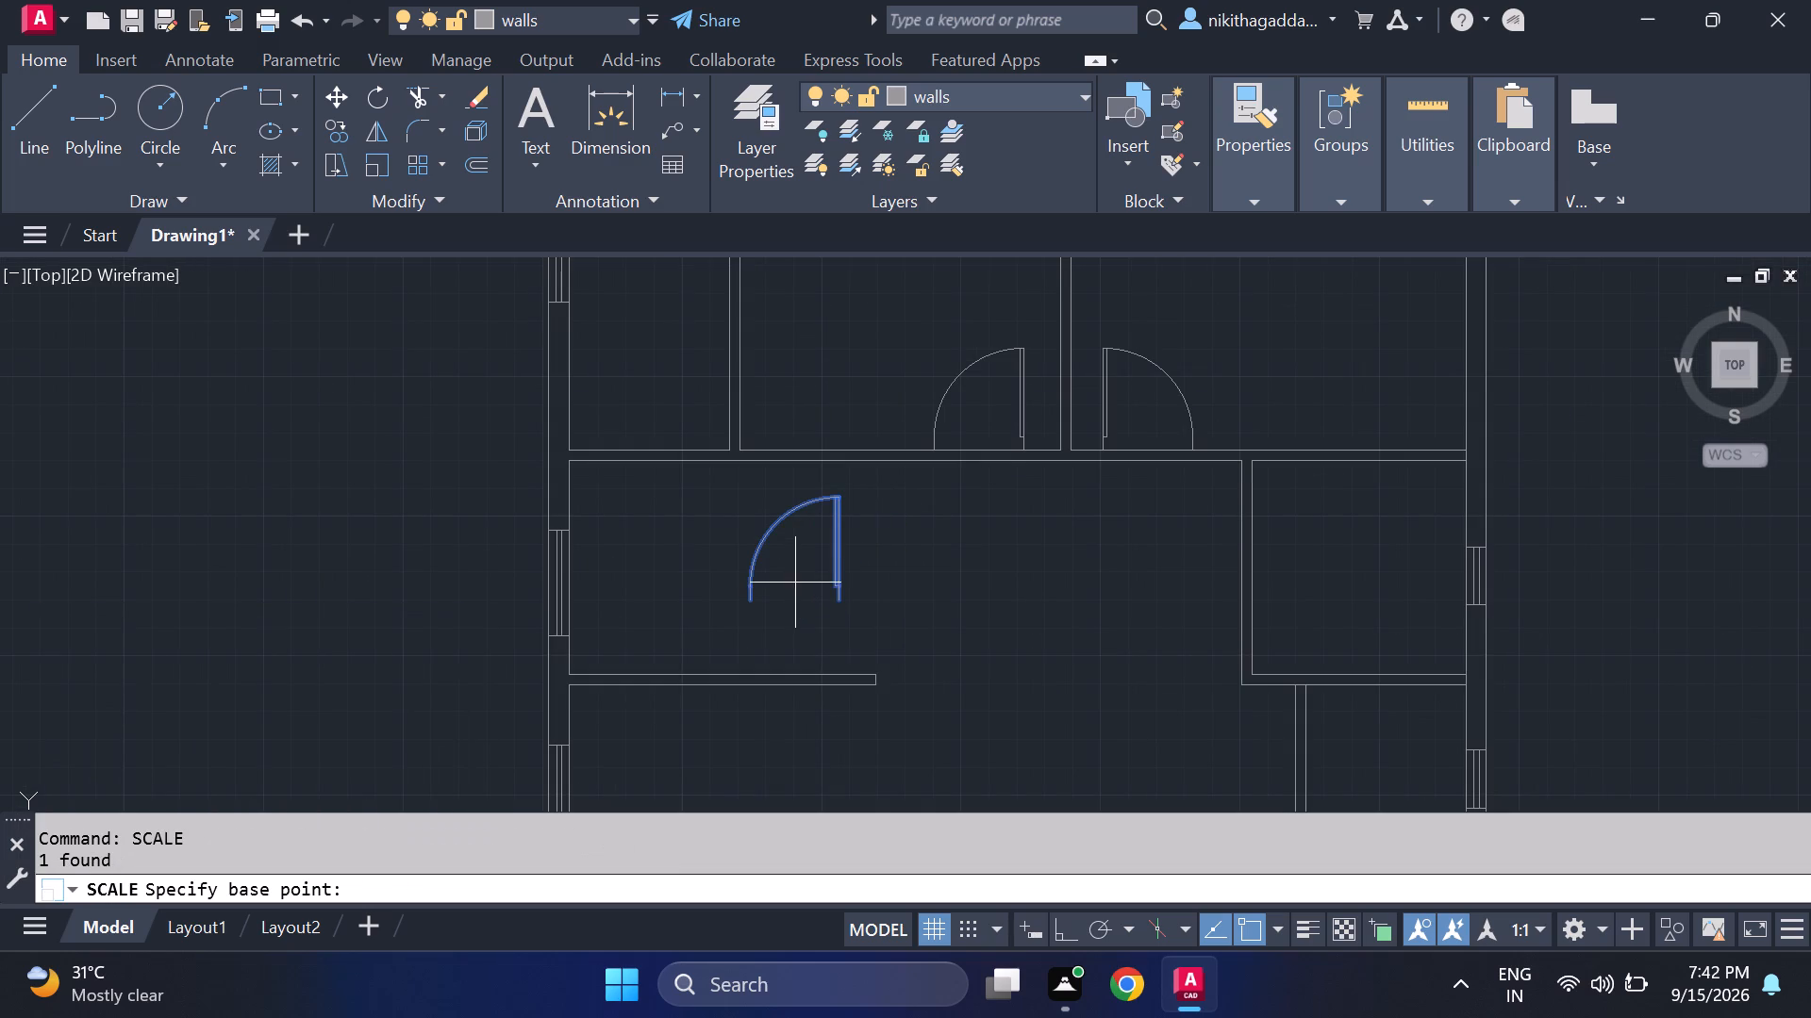
pyautogui.scroll(1, 807, 589)
pyautogui.click(856, 617)
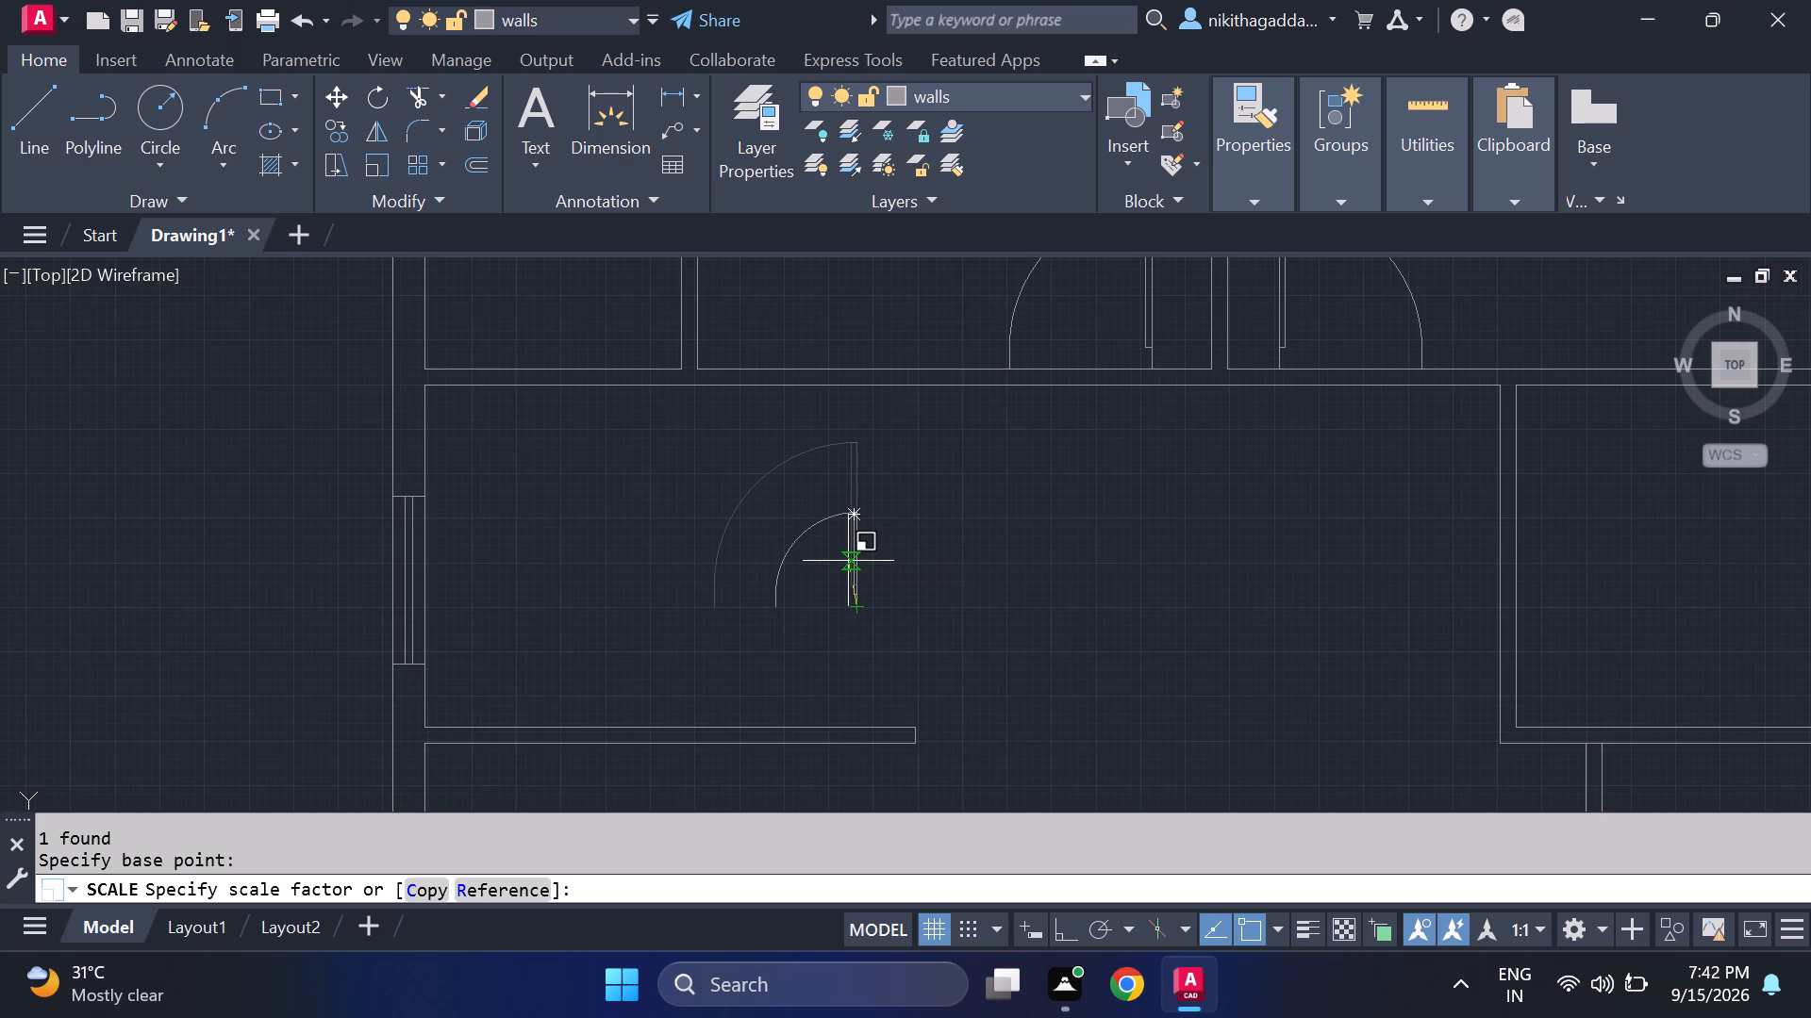
pyautogui.scroll(-2, 853, 562)
pyautogui.scroll(1, 853, 562)
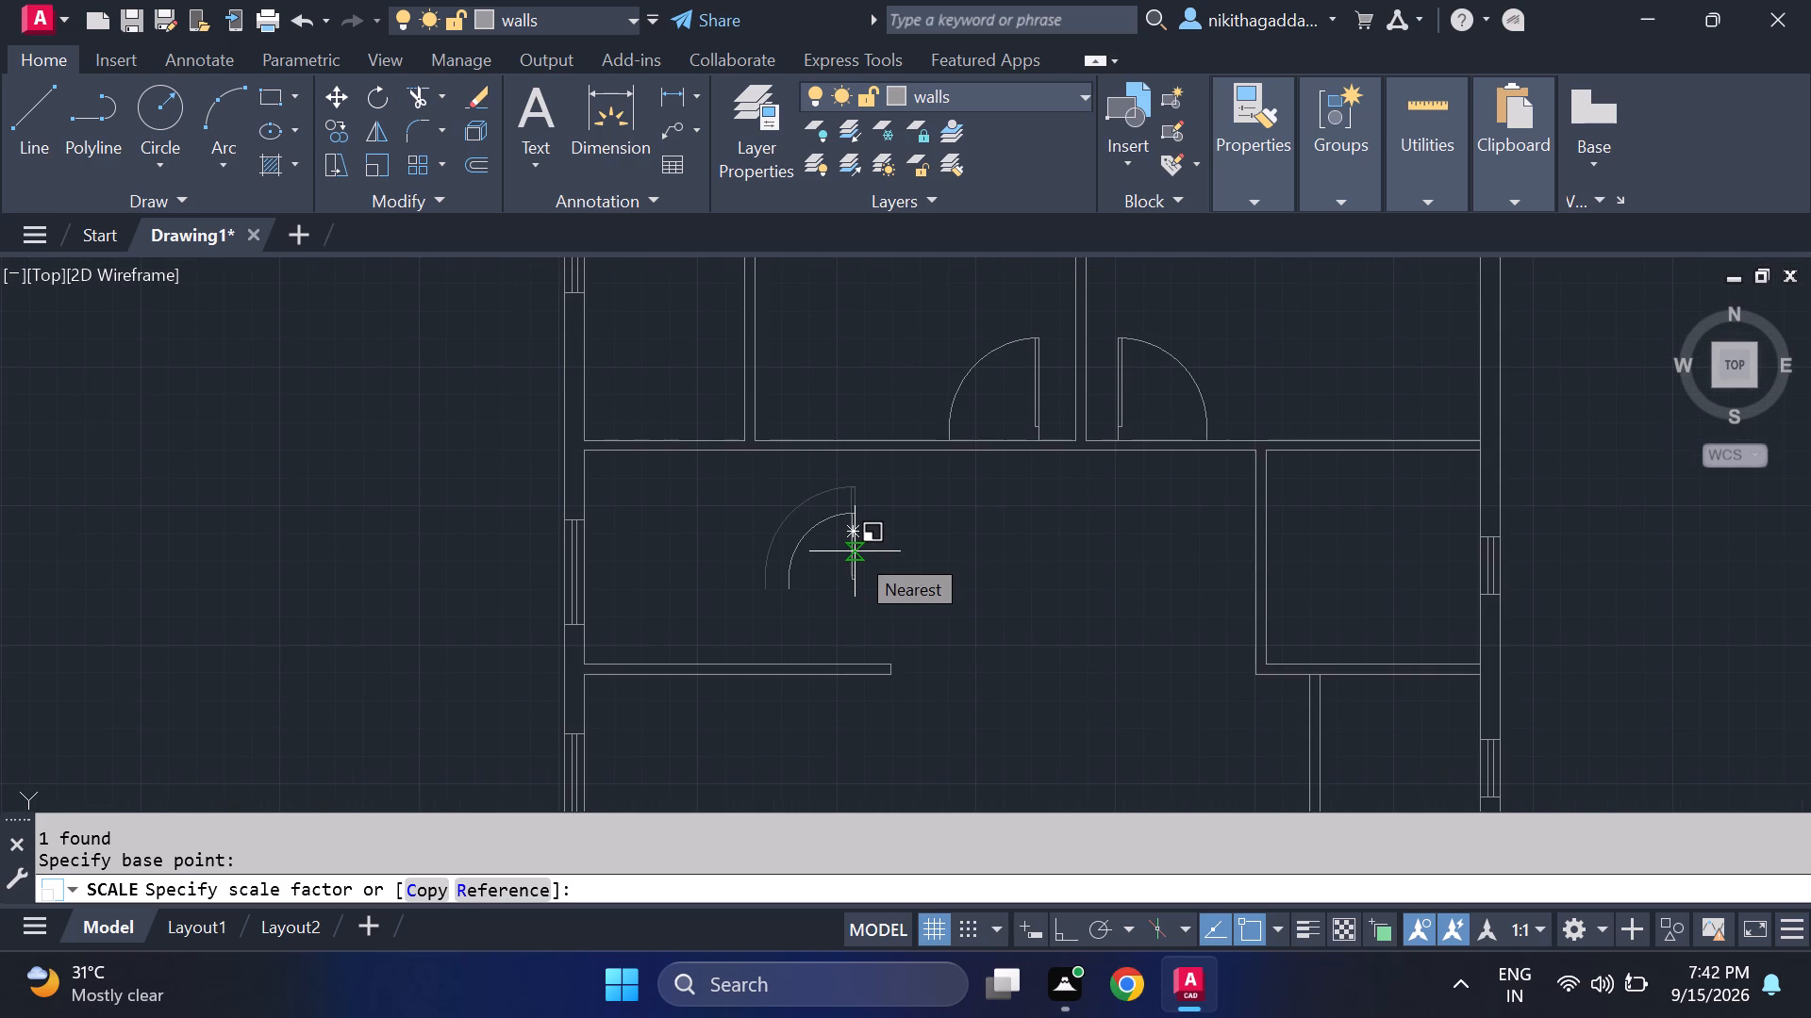
pyautogui.click(855, 551)
# Rotate the smaller door 90° counterclockwise about its hinge end.
pyautogui.click(881, 512)
pyautogui.click(739, 627)
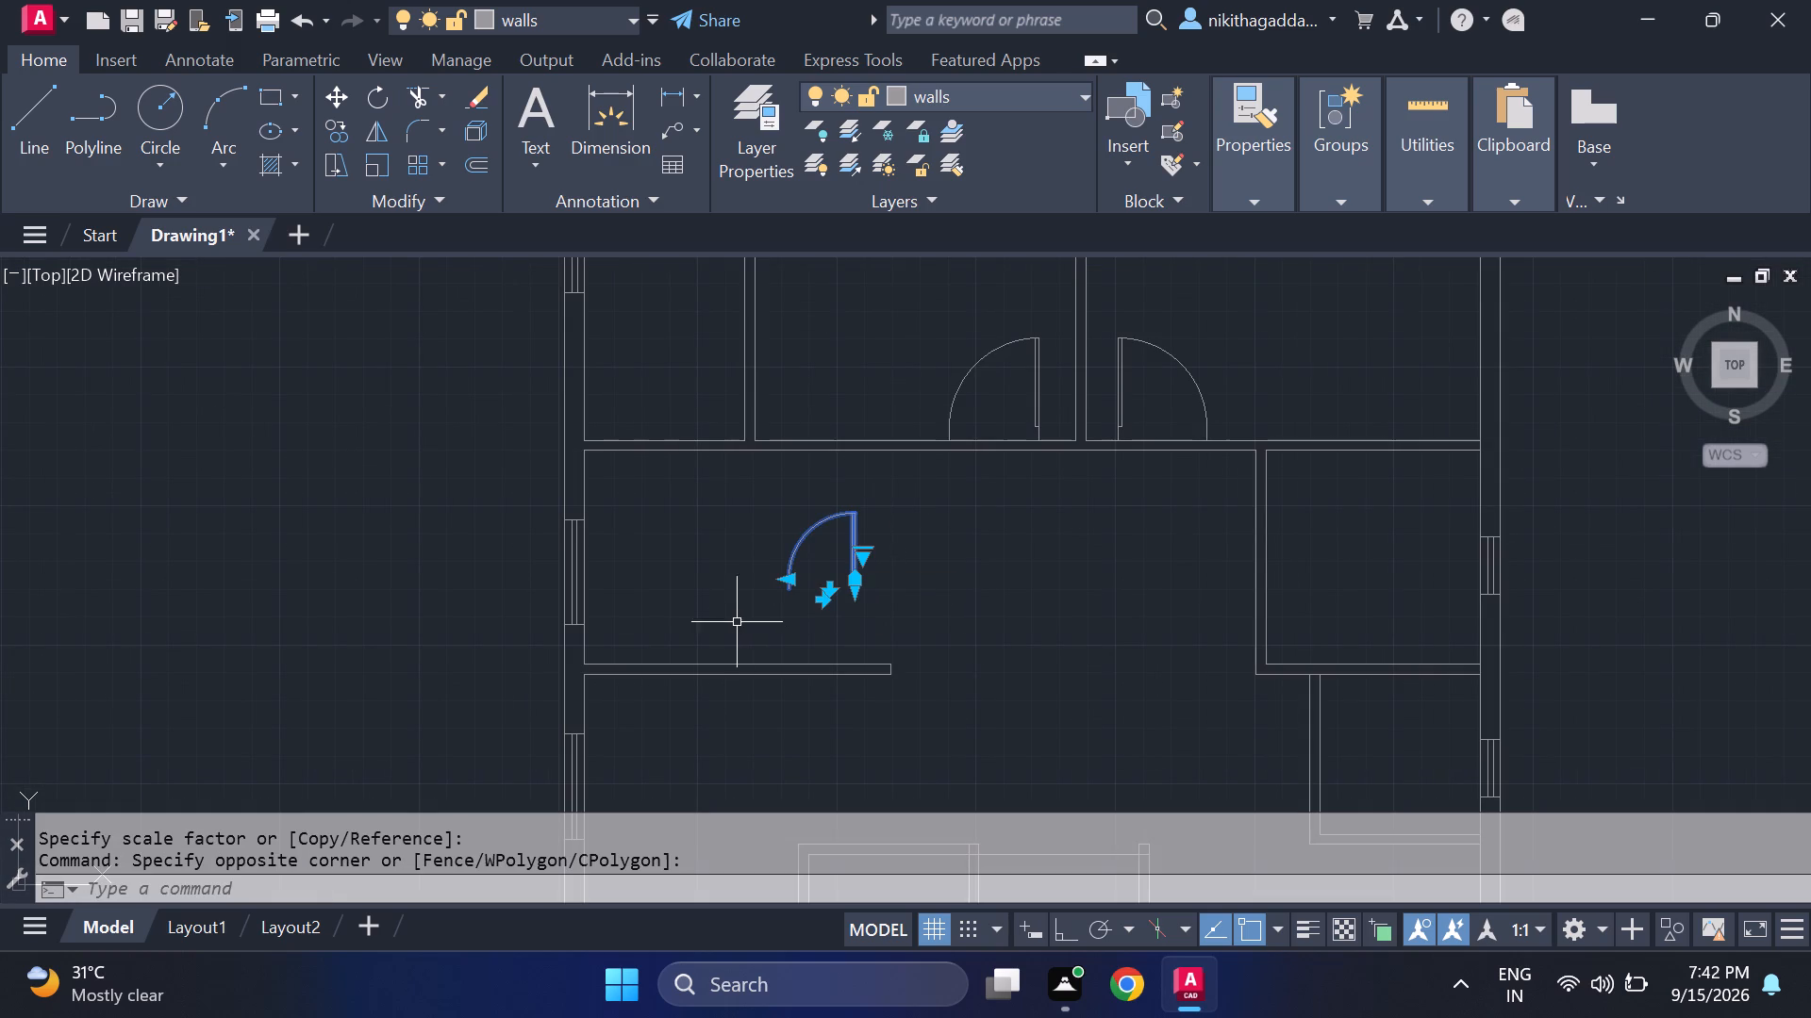
pyautogui.write('ro')
pyautogui.press('Return')
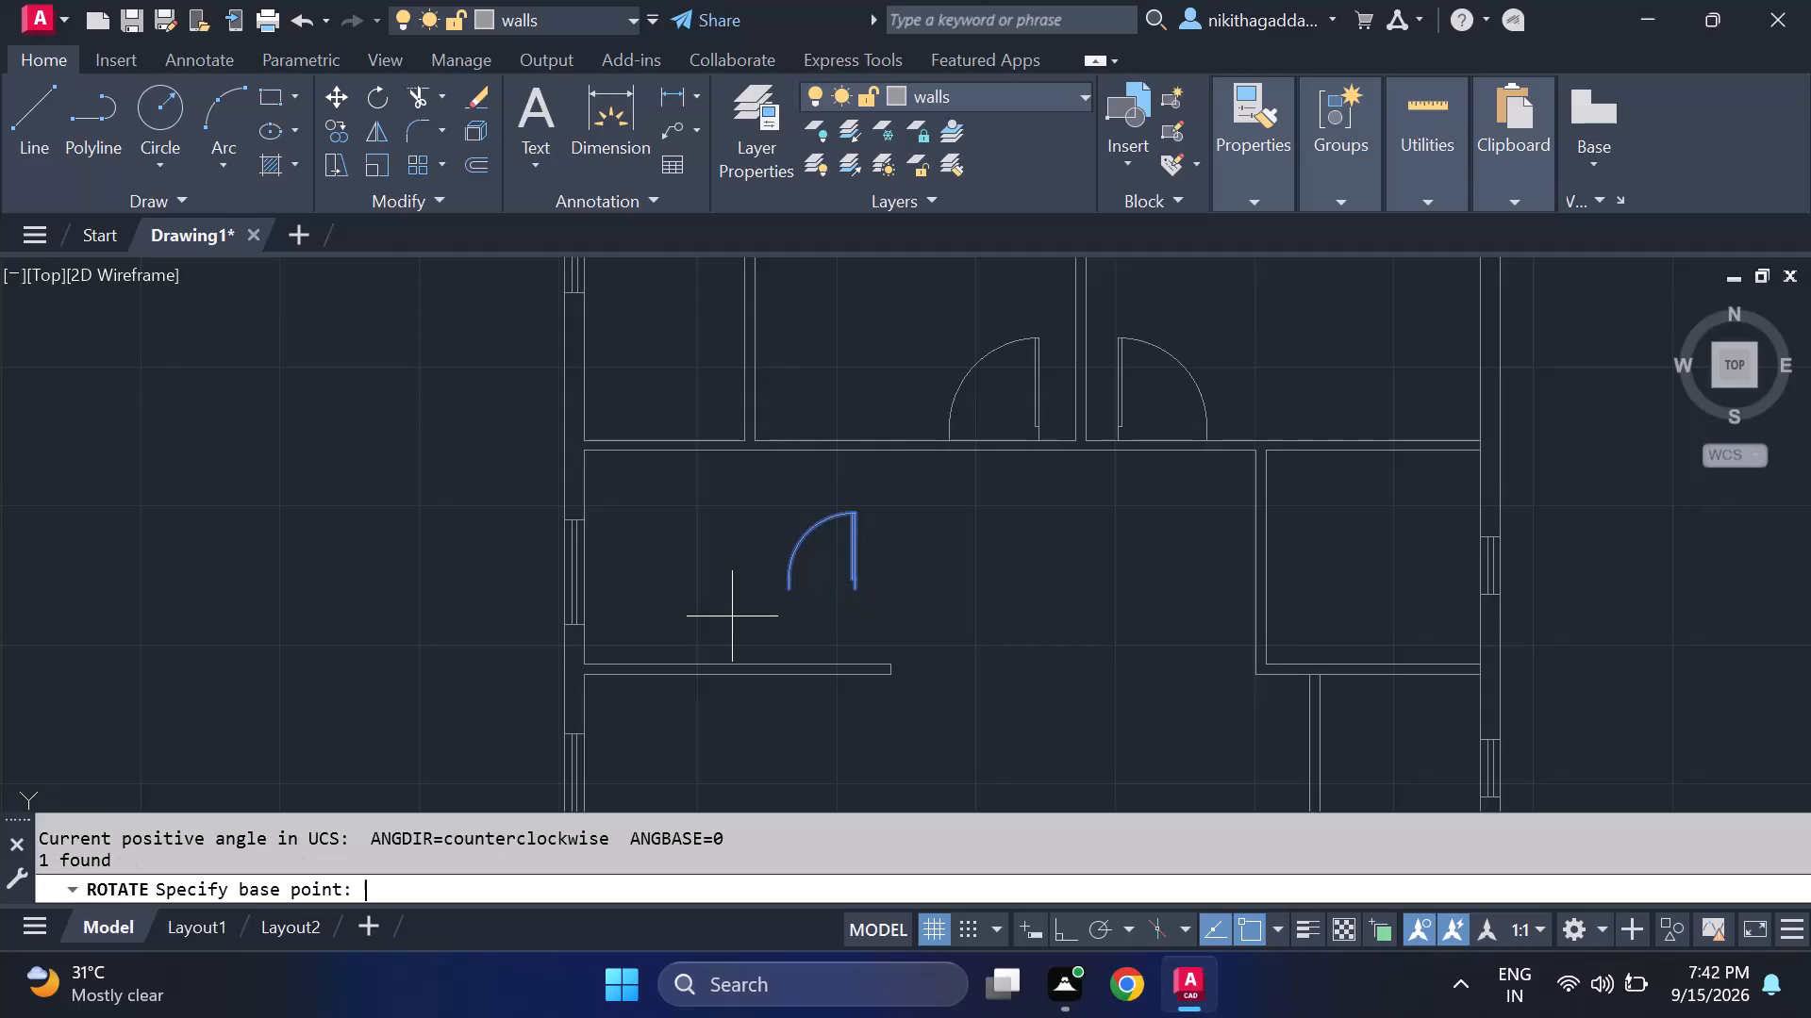
pyautogui.click(856, 598)
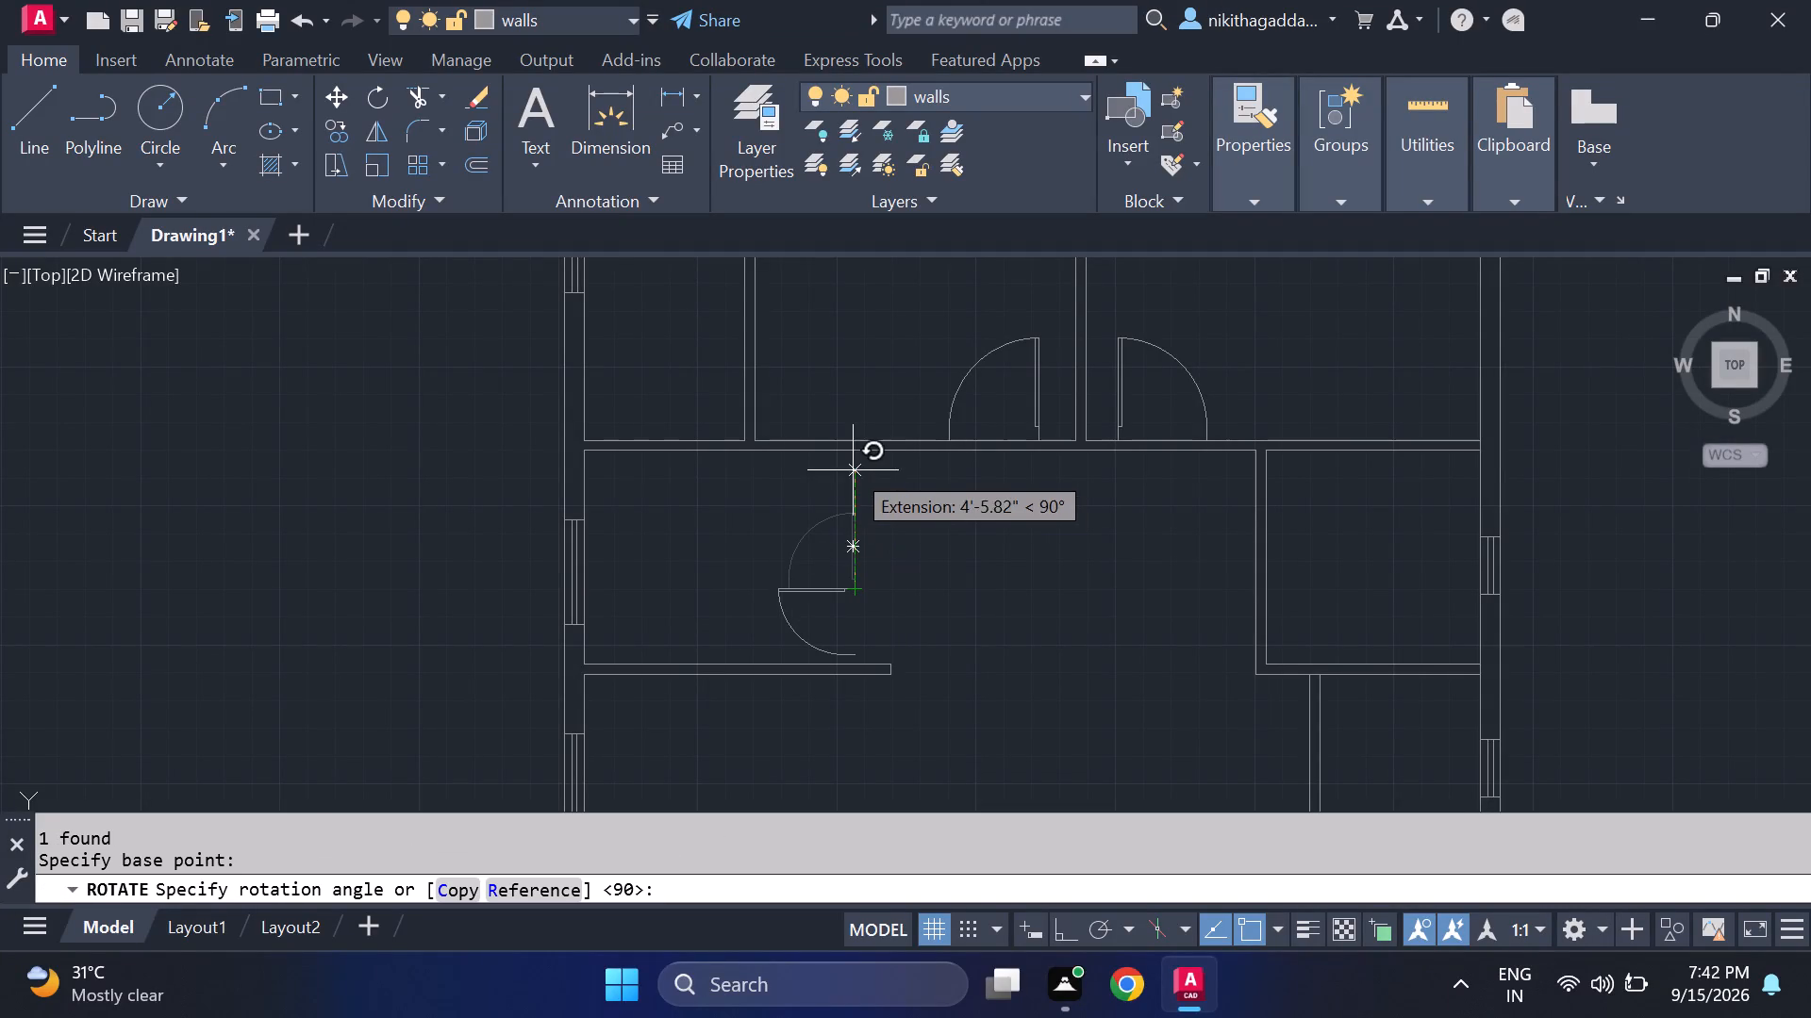
pyautogui.click(854, 476)
# Copy the small rotated door from its hinge end onto the northwest room's east partition, just below the north wall.
pyautogui.click(868, 524)
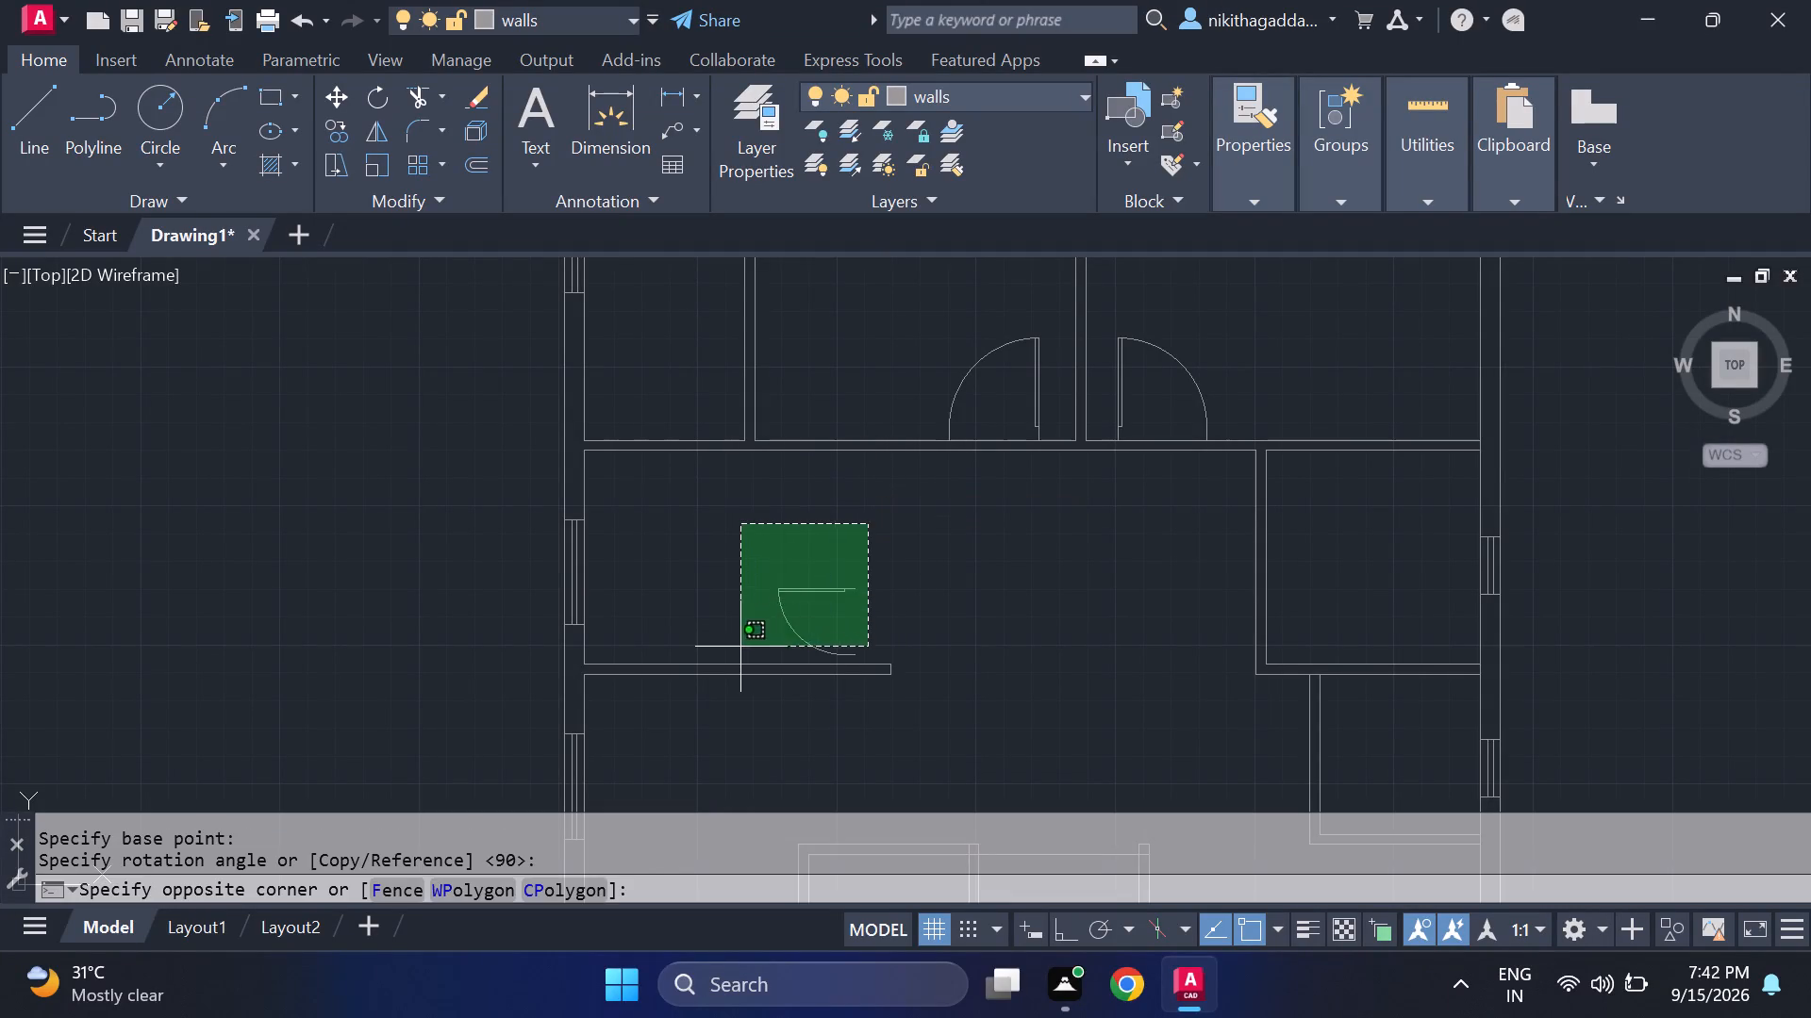
pyautogui.click(740, 647)
pyautogui.write('co')
pyautogui.press('Return')
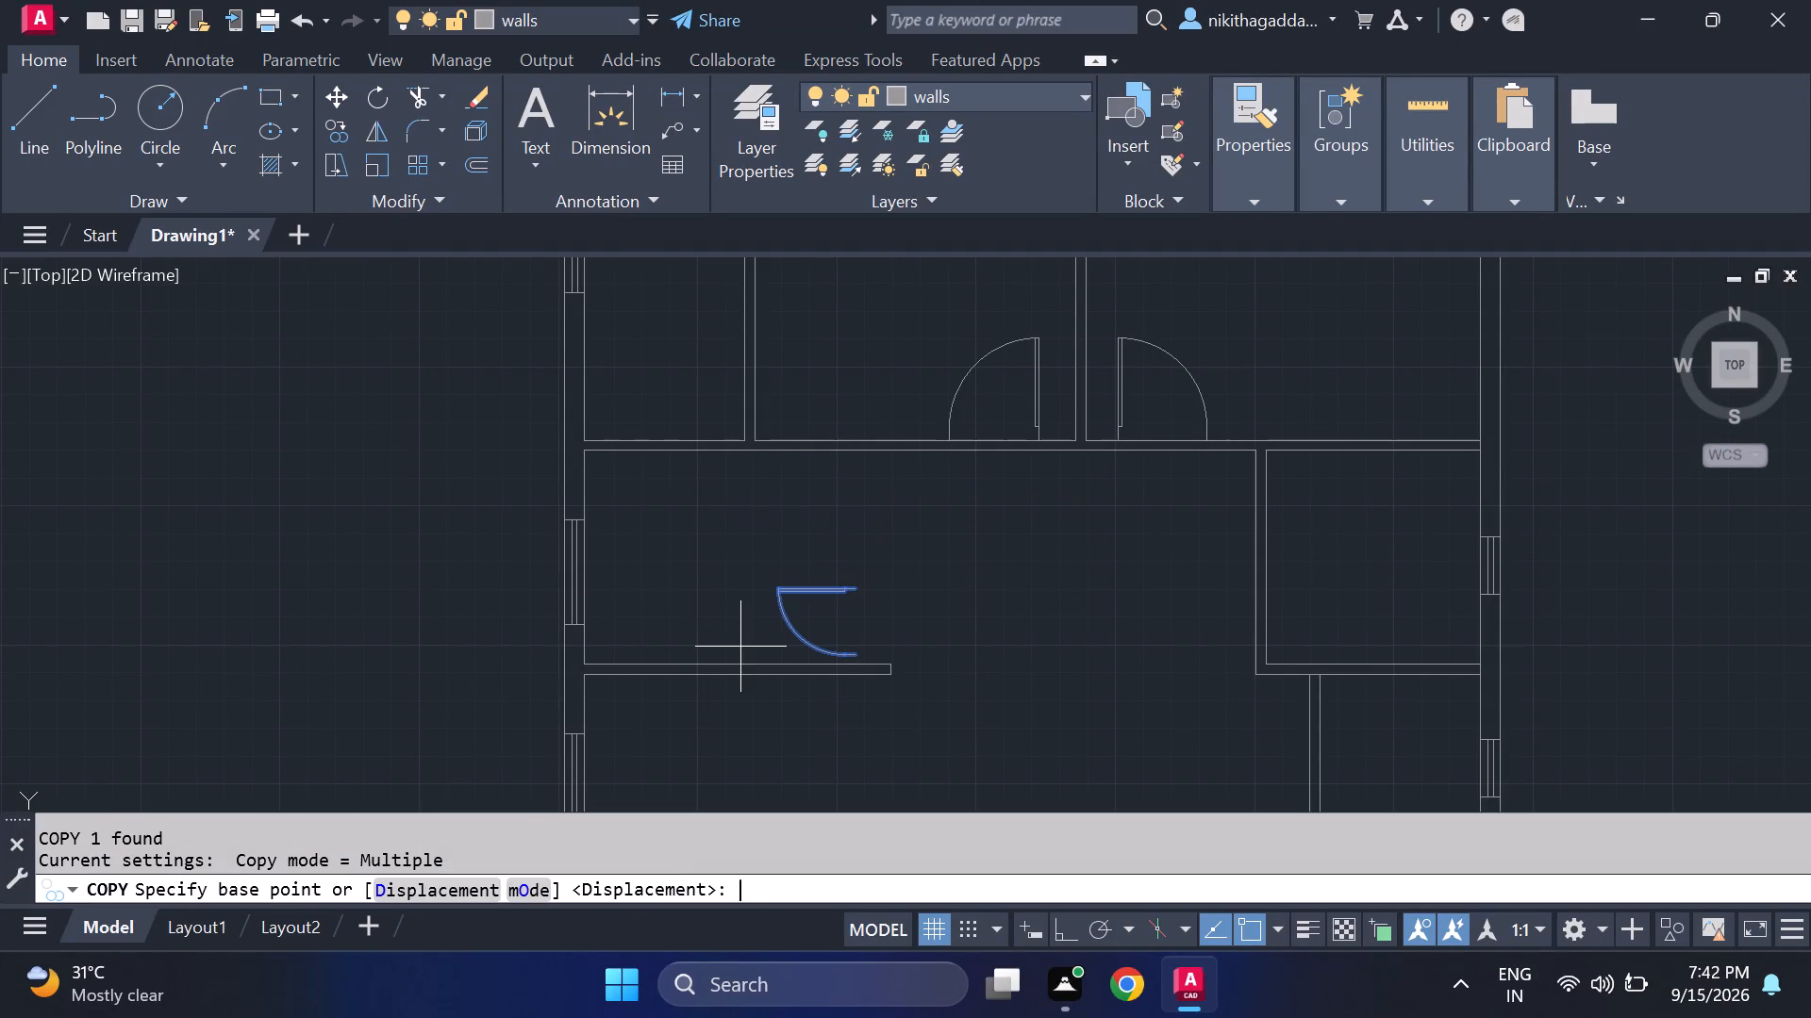
pyautogui.click(856, 583)
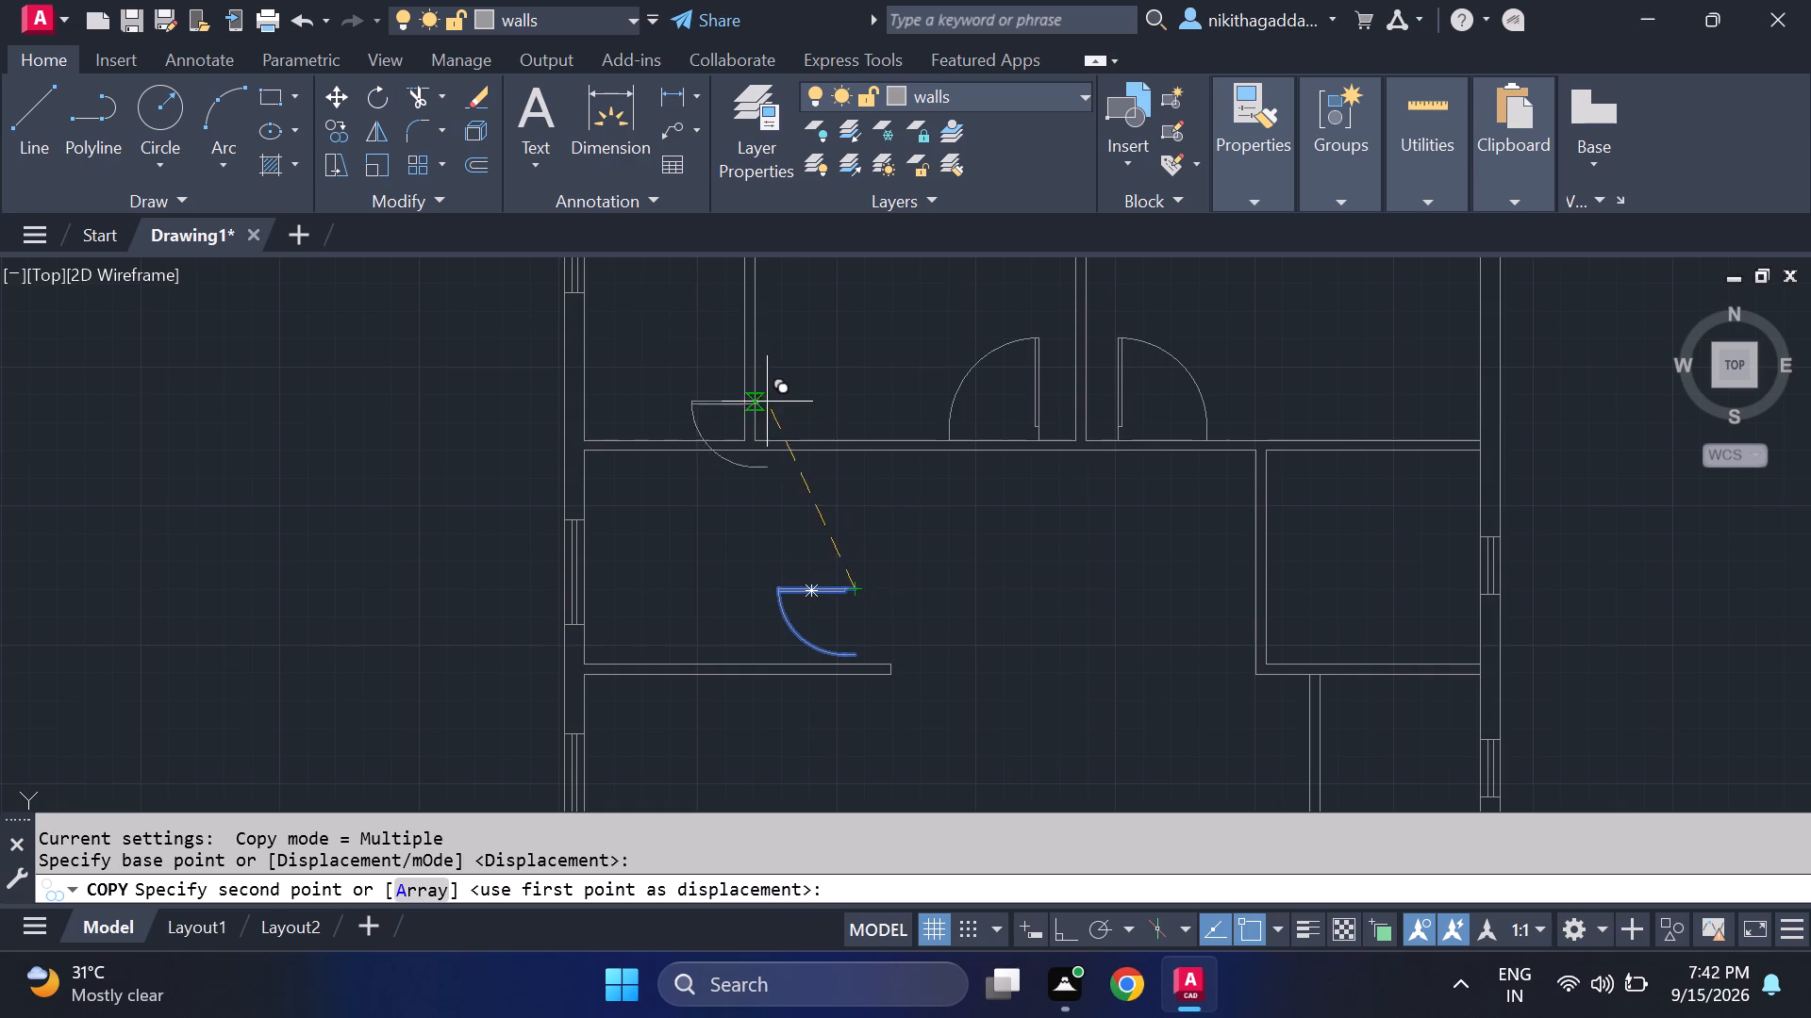
pyautogui.scroll(-1, 767, 402)
pyautogui.moveTo(768, 405); pyautogui.dragTo(792, 550, button='middle')
pyautogui.scroll(2, 795, 375)
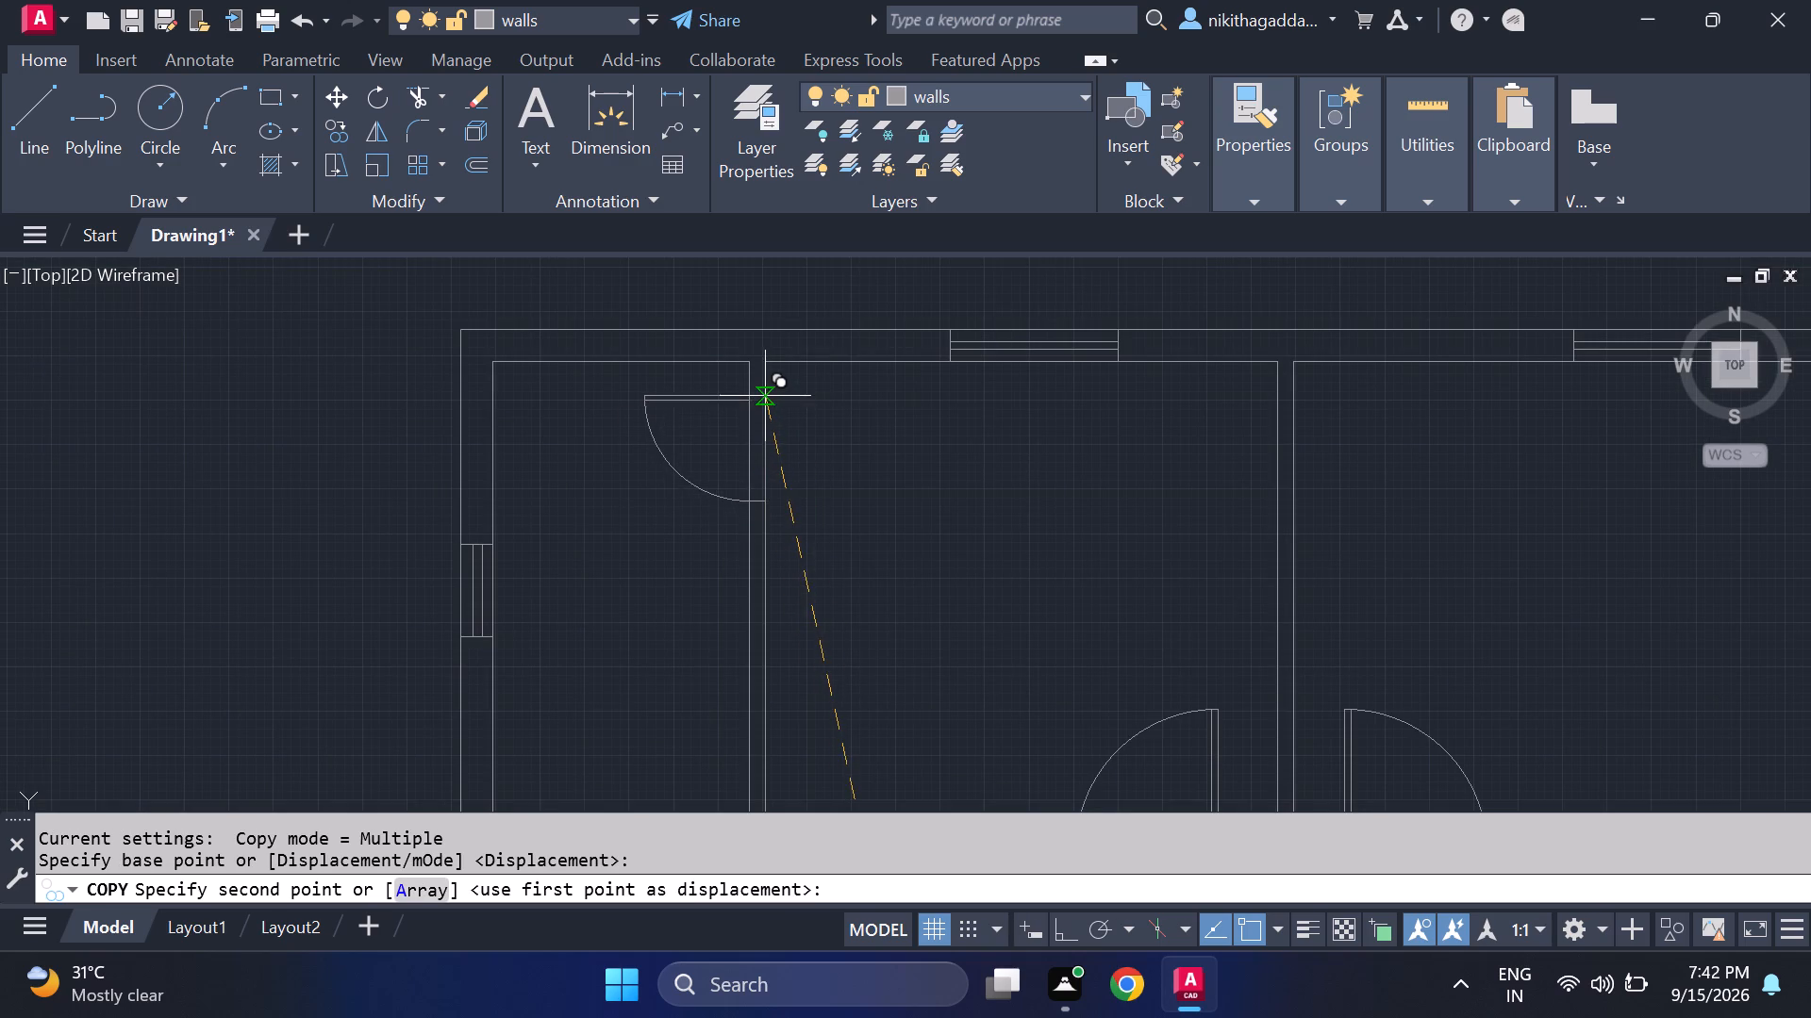
pyautogui.click(761, 386)
pyautogui.scroll(-3, 926, 530)
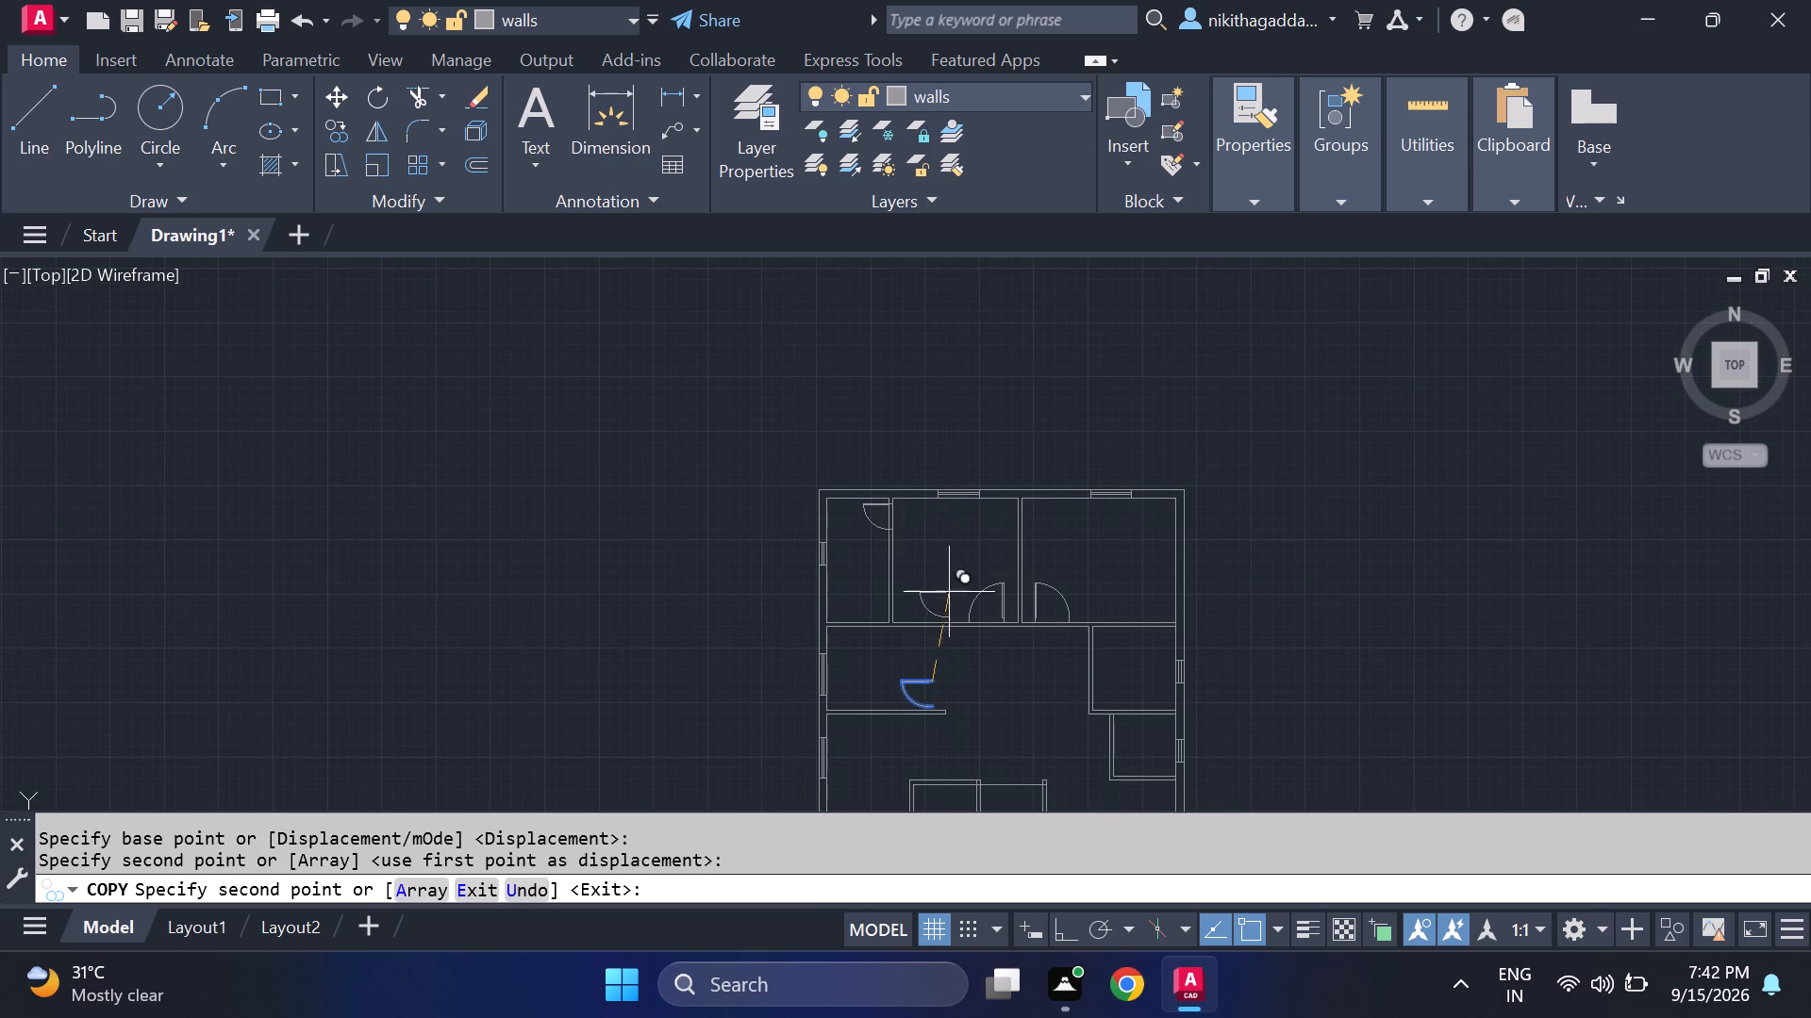
pyautogui.moveTo(965, 666); pyautogui.dragTo(870, 557, button='middle')
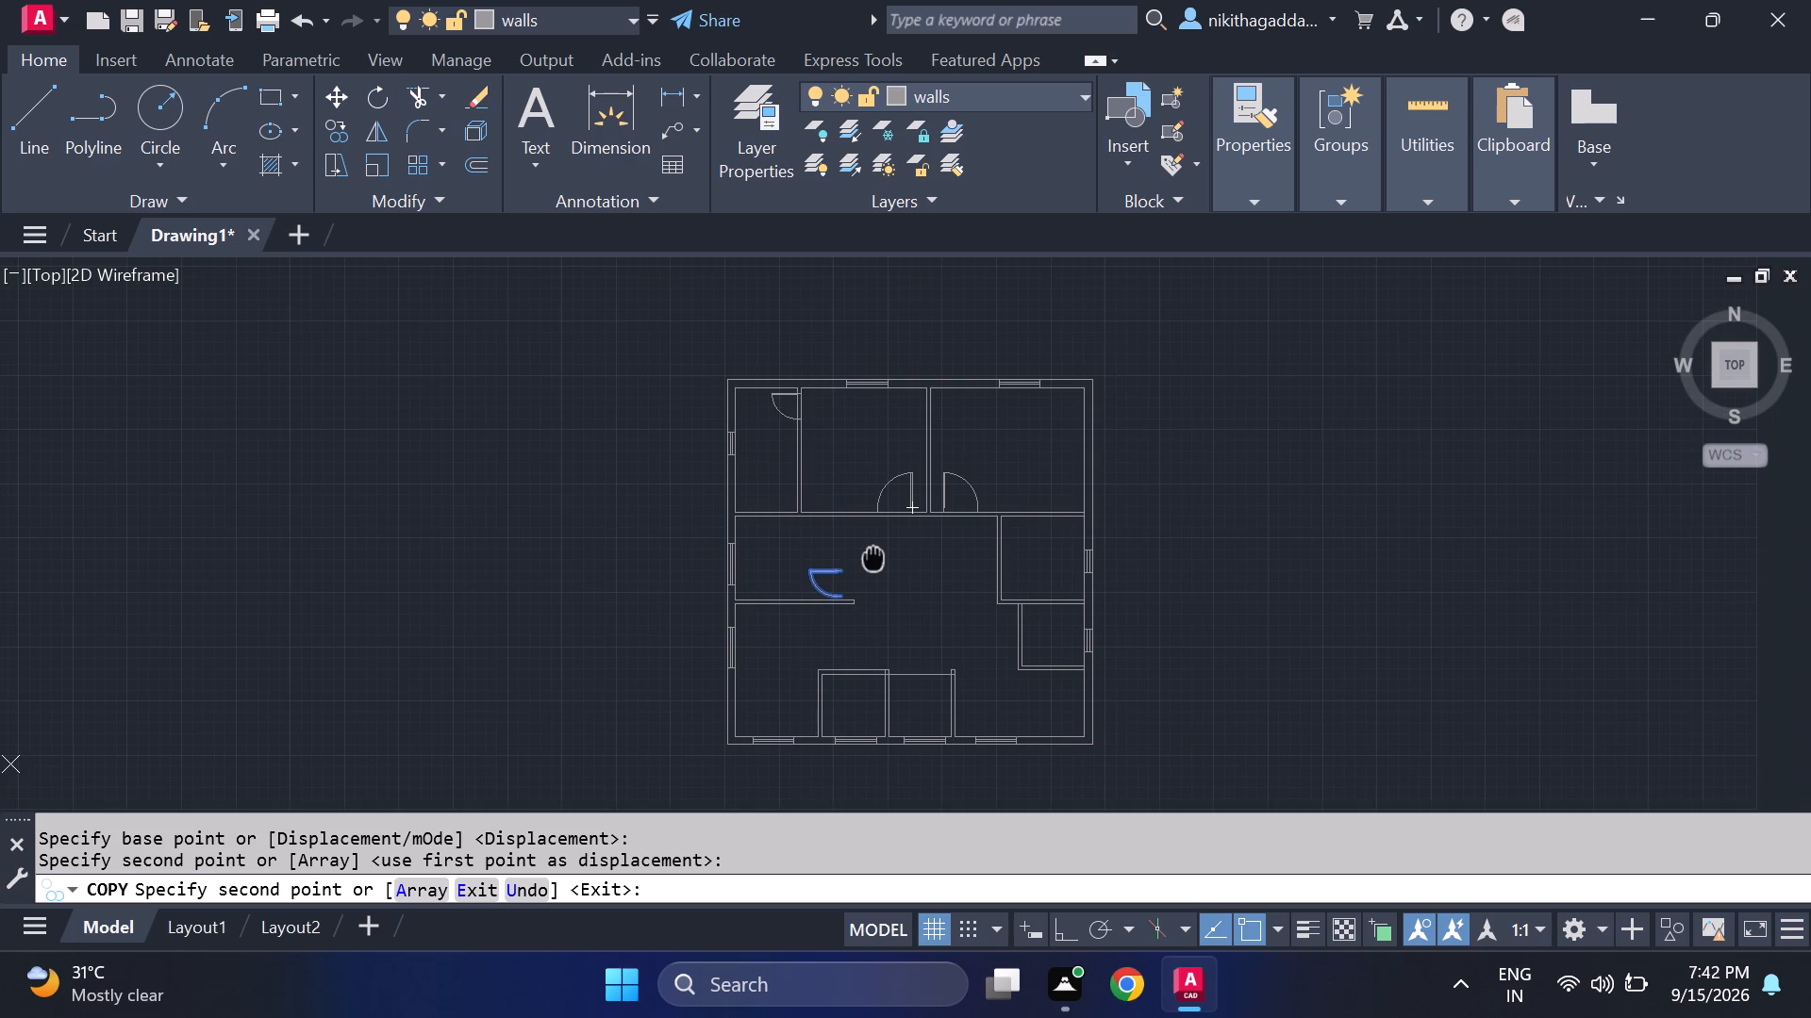
pyautogui.moveTo(870, 557); pyautogui.dragTo(856, 495, button='middle')
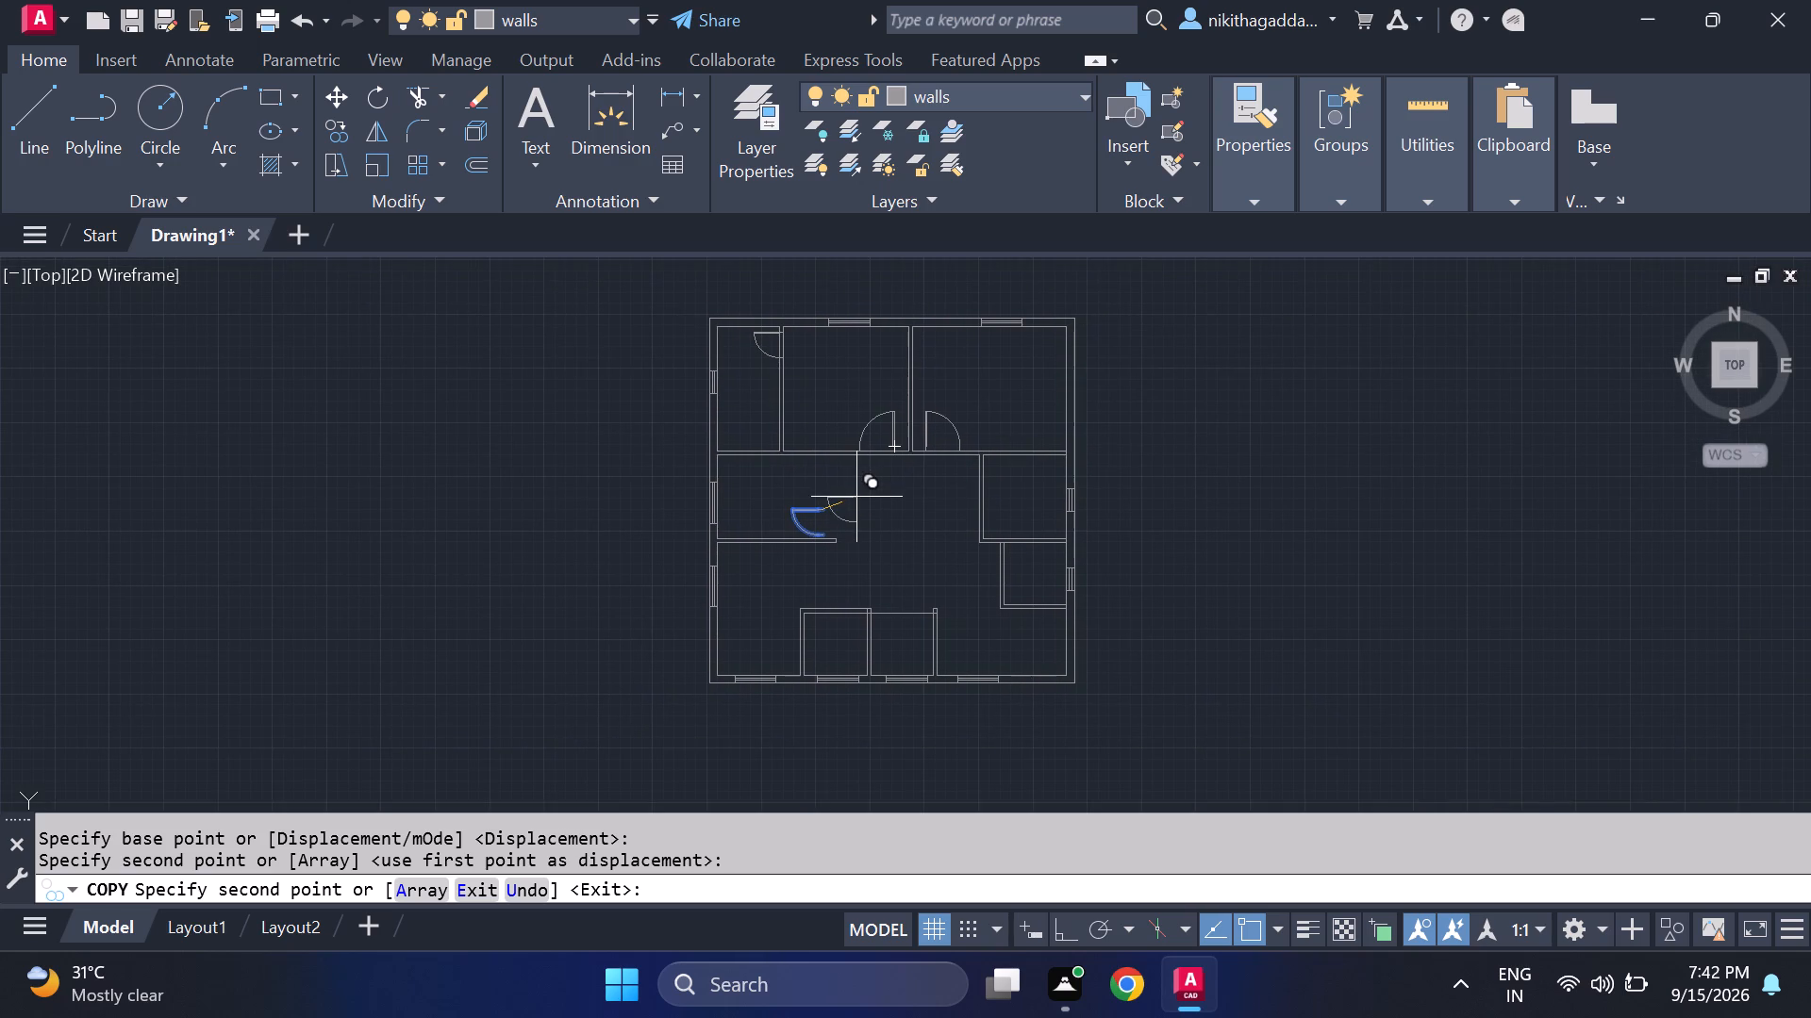
pyautogui.press('Escape')
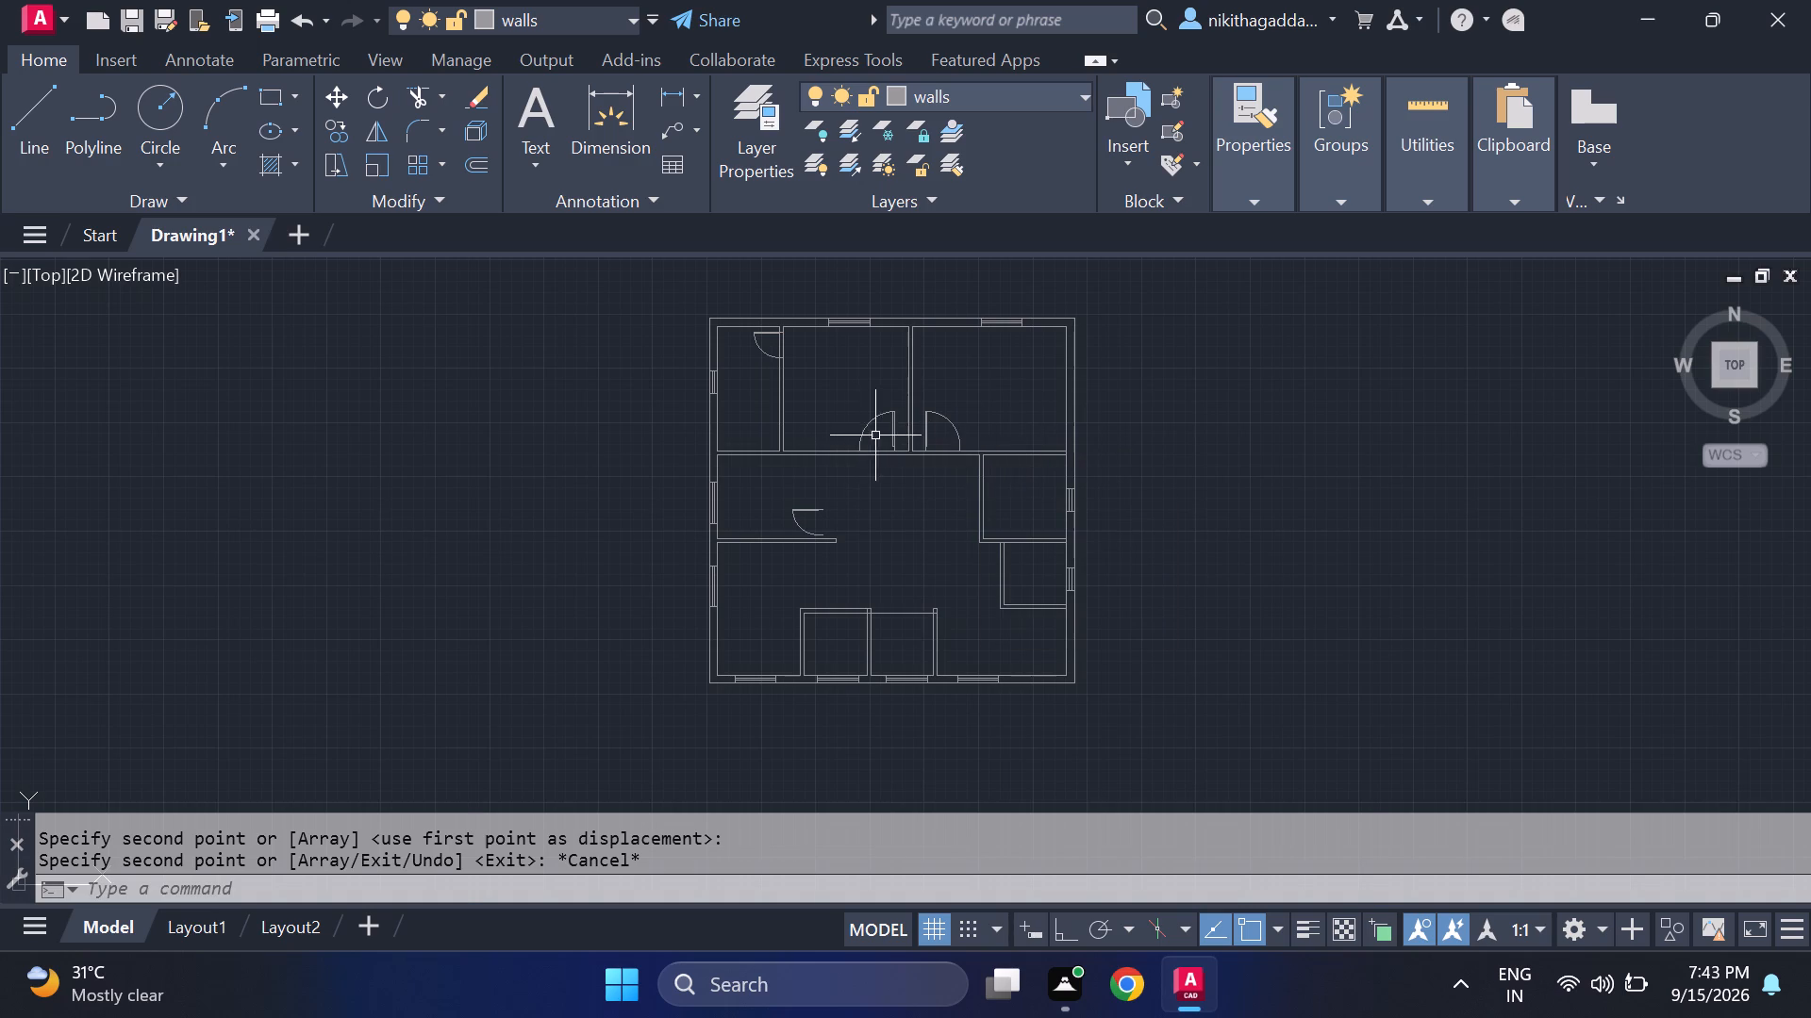
# Mirror the north middle room's door across a horizontal line into the open central space below, keeping the original door.
pyautogui.scroll(2, 876, 435)
pyautogui.moveTo(935, 399); pyautogui.dragTo(925, 406)
pyautogui.click(785, 440)
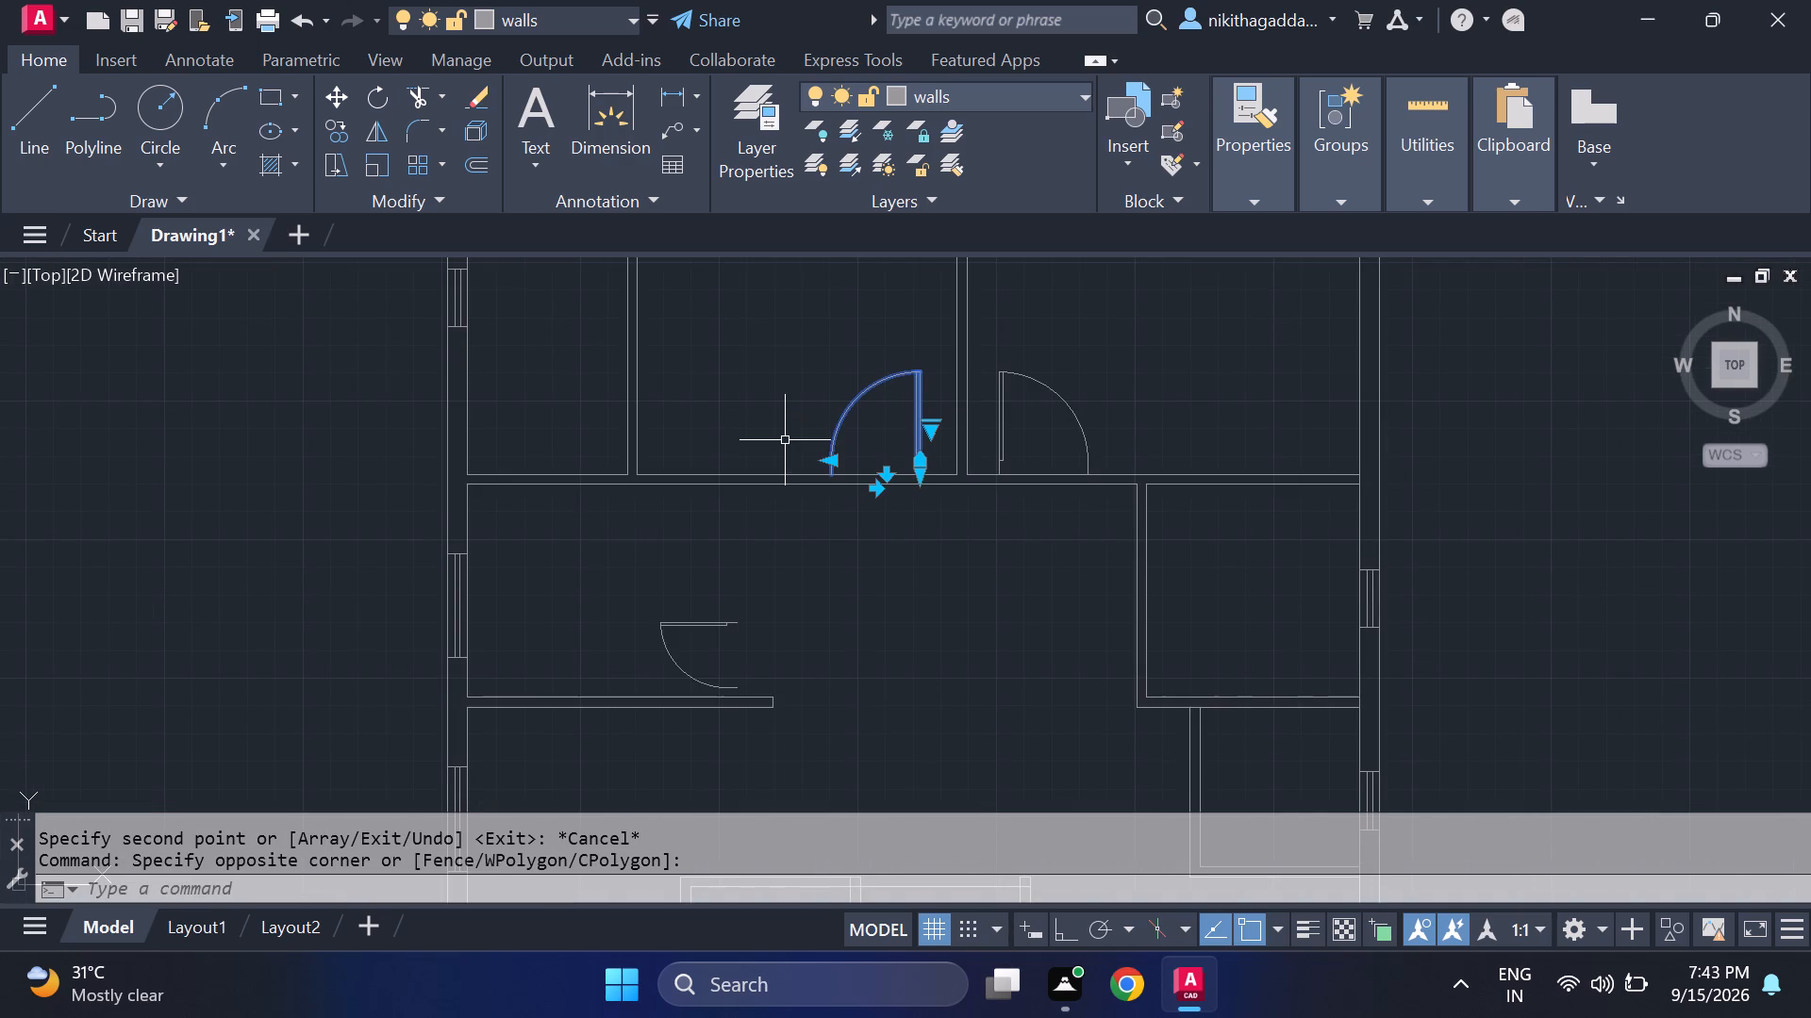
pyautogui.write('mi')
pyautogui.press('Return')
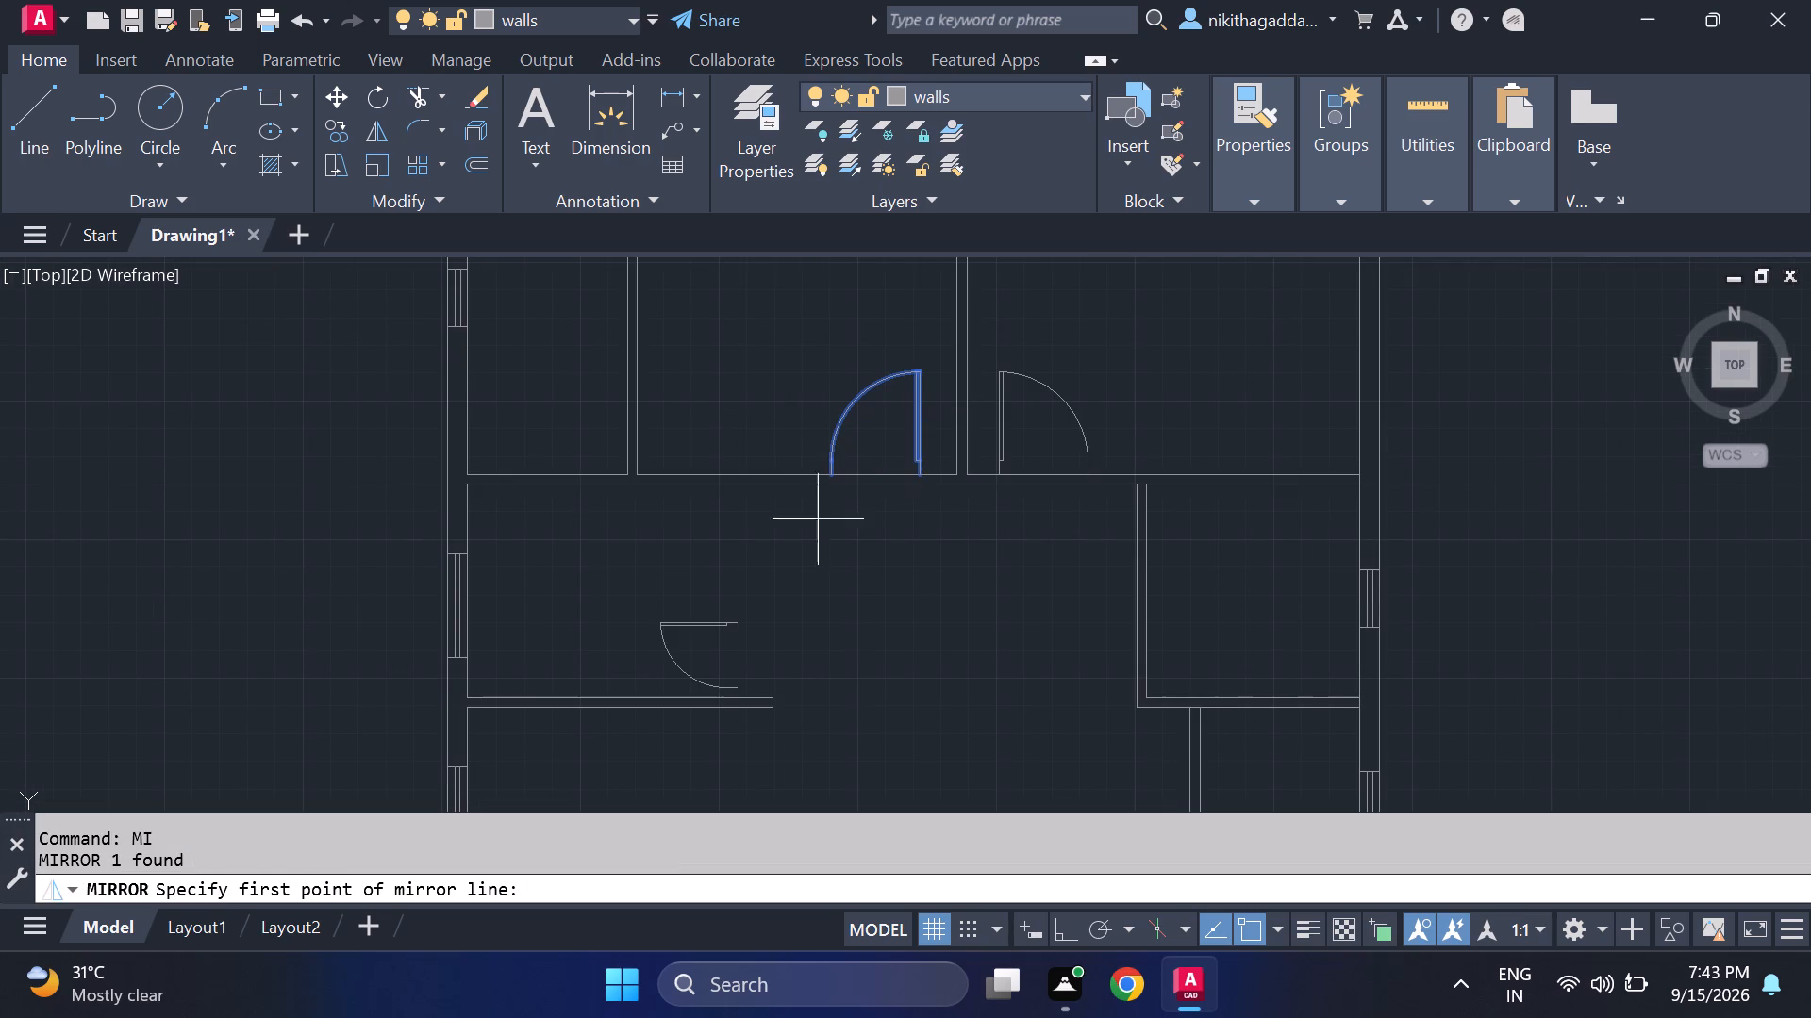
pyautogui.click(808, 543)
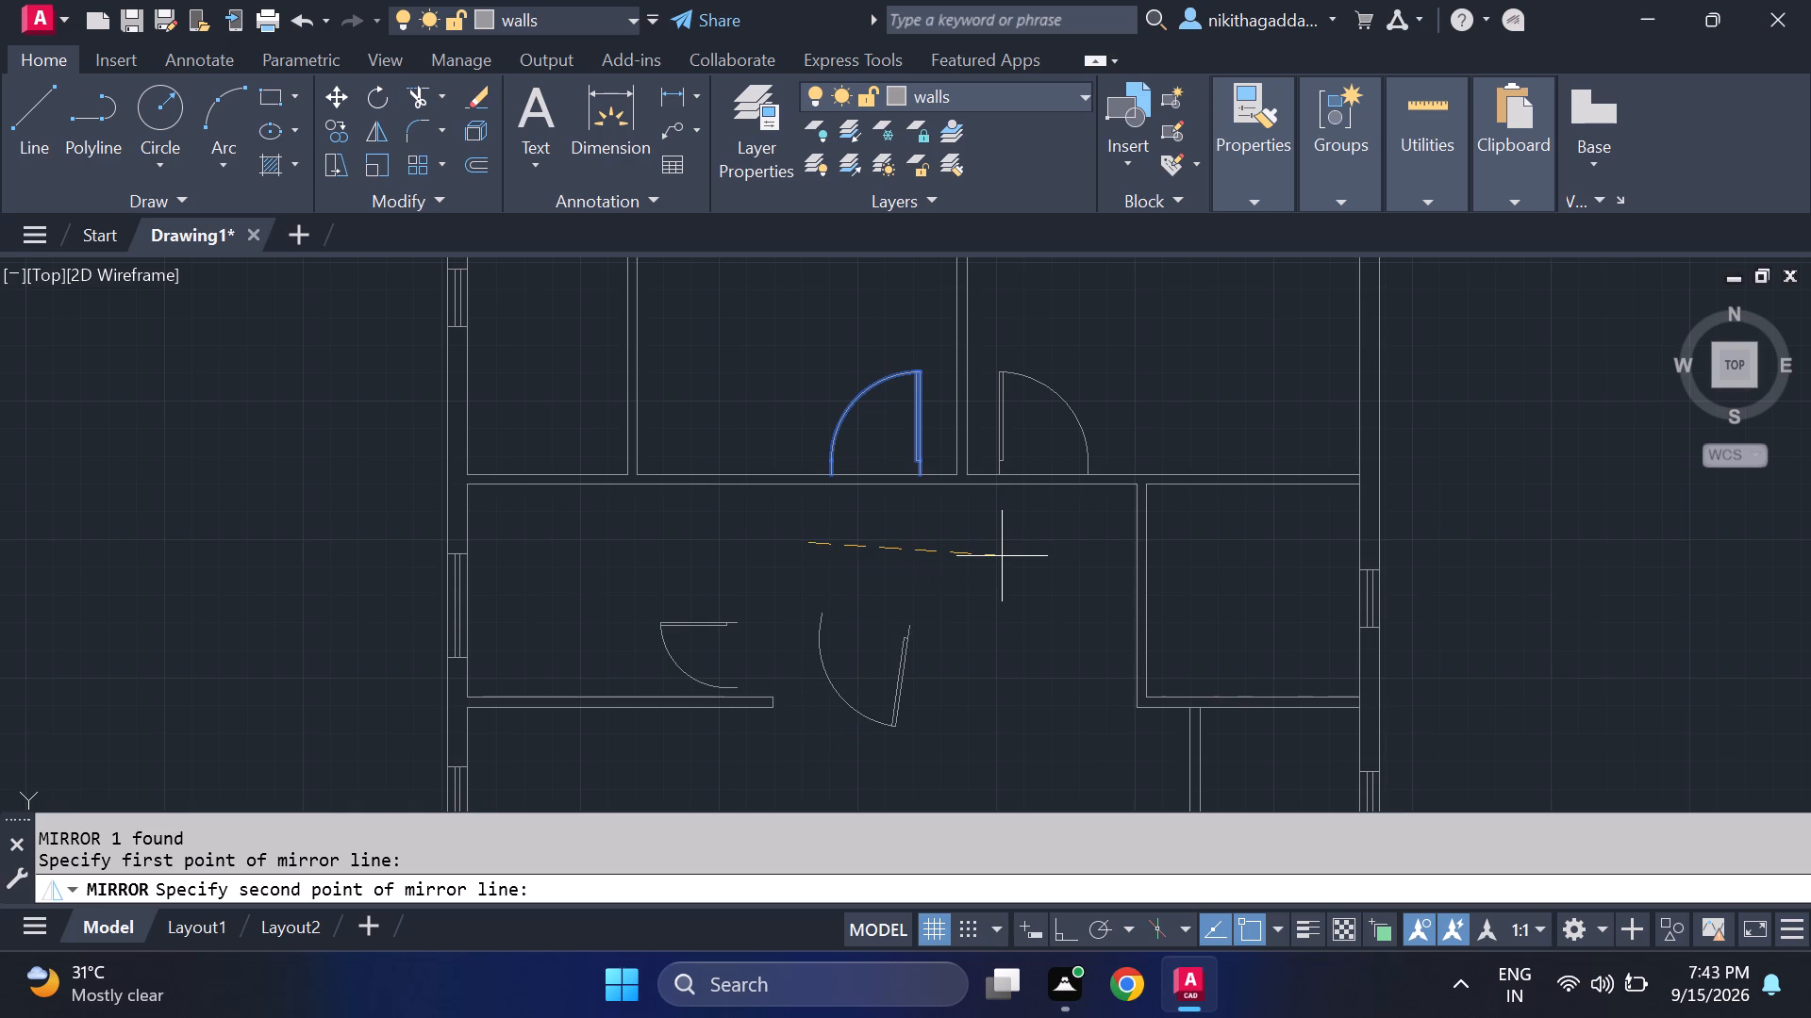
pyautogui.press('F8')
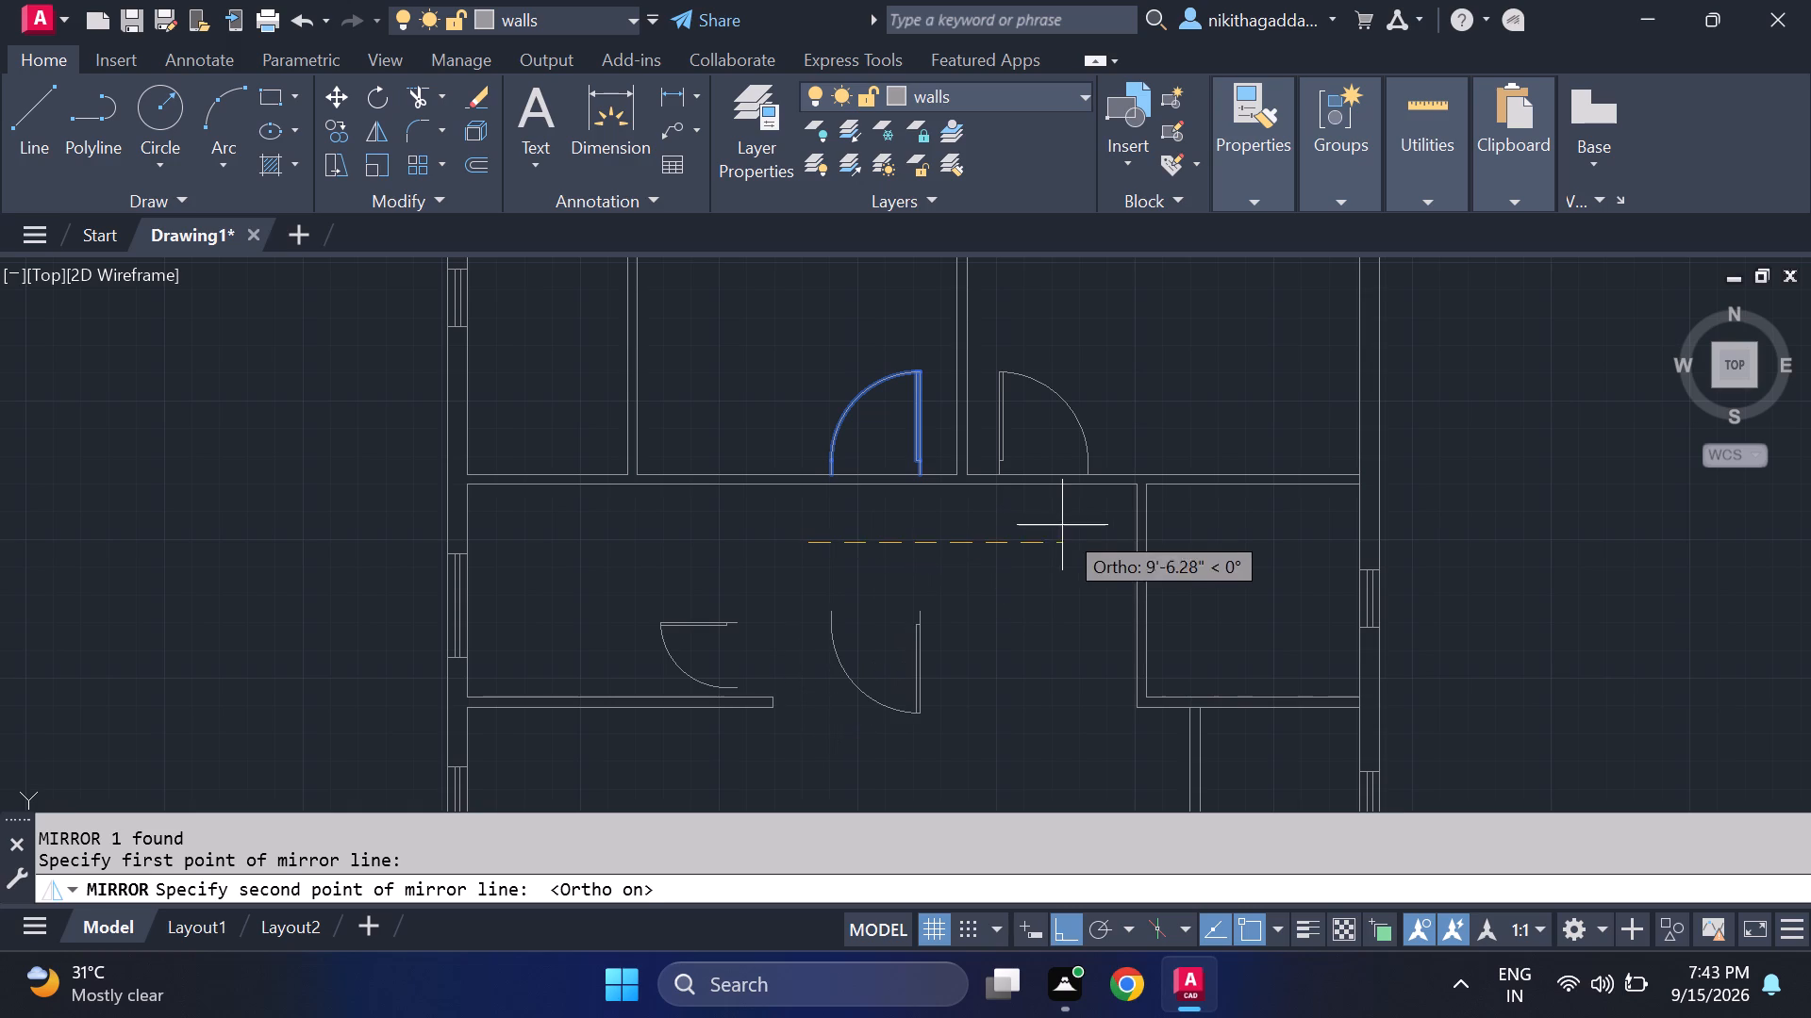
pyautogui.click(1062, 534)
pyautogui.write('no')
pyautogui.press('Return')
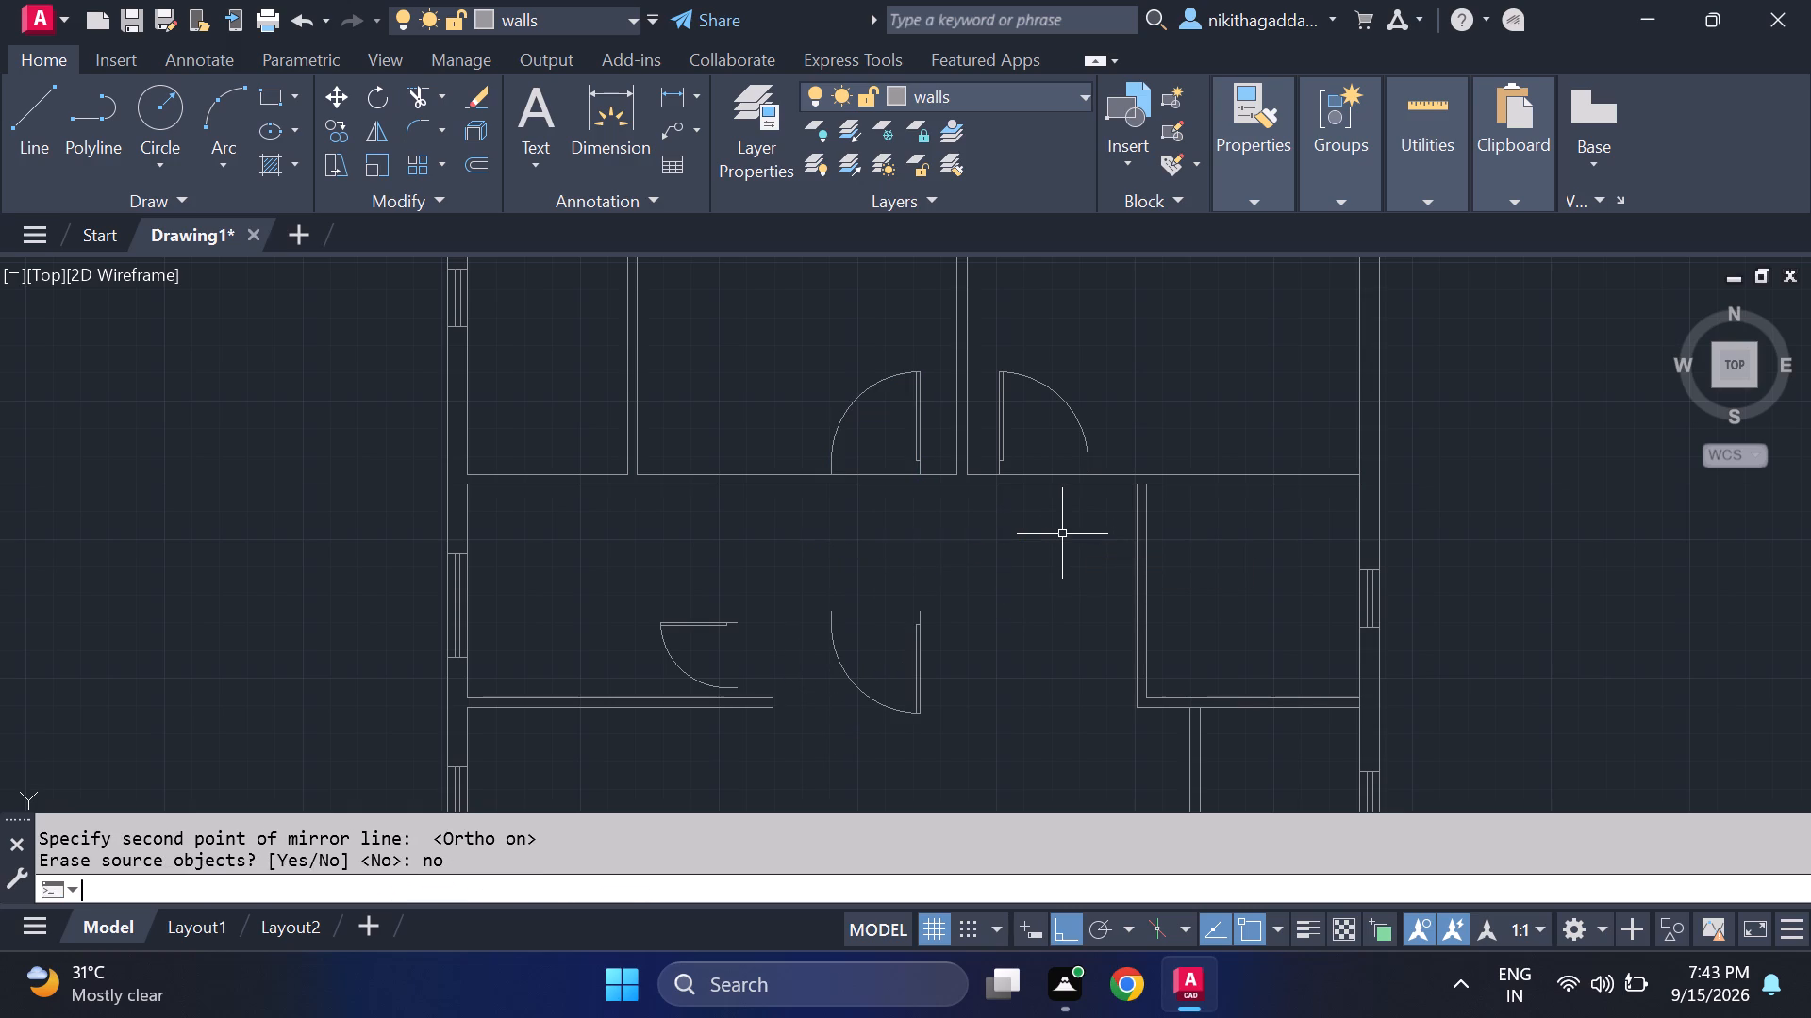
# Scale the mirrored door in the central space down freehand about its hinge end.
pyautogui.scroll(-1, 1001, 491)
pyautogui.scroll(-1, 972, 563)
pyautogui.scroll(2, 975, 560)
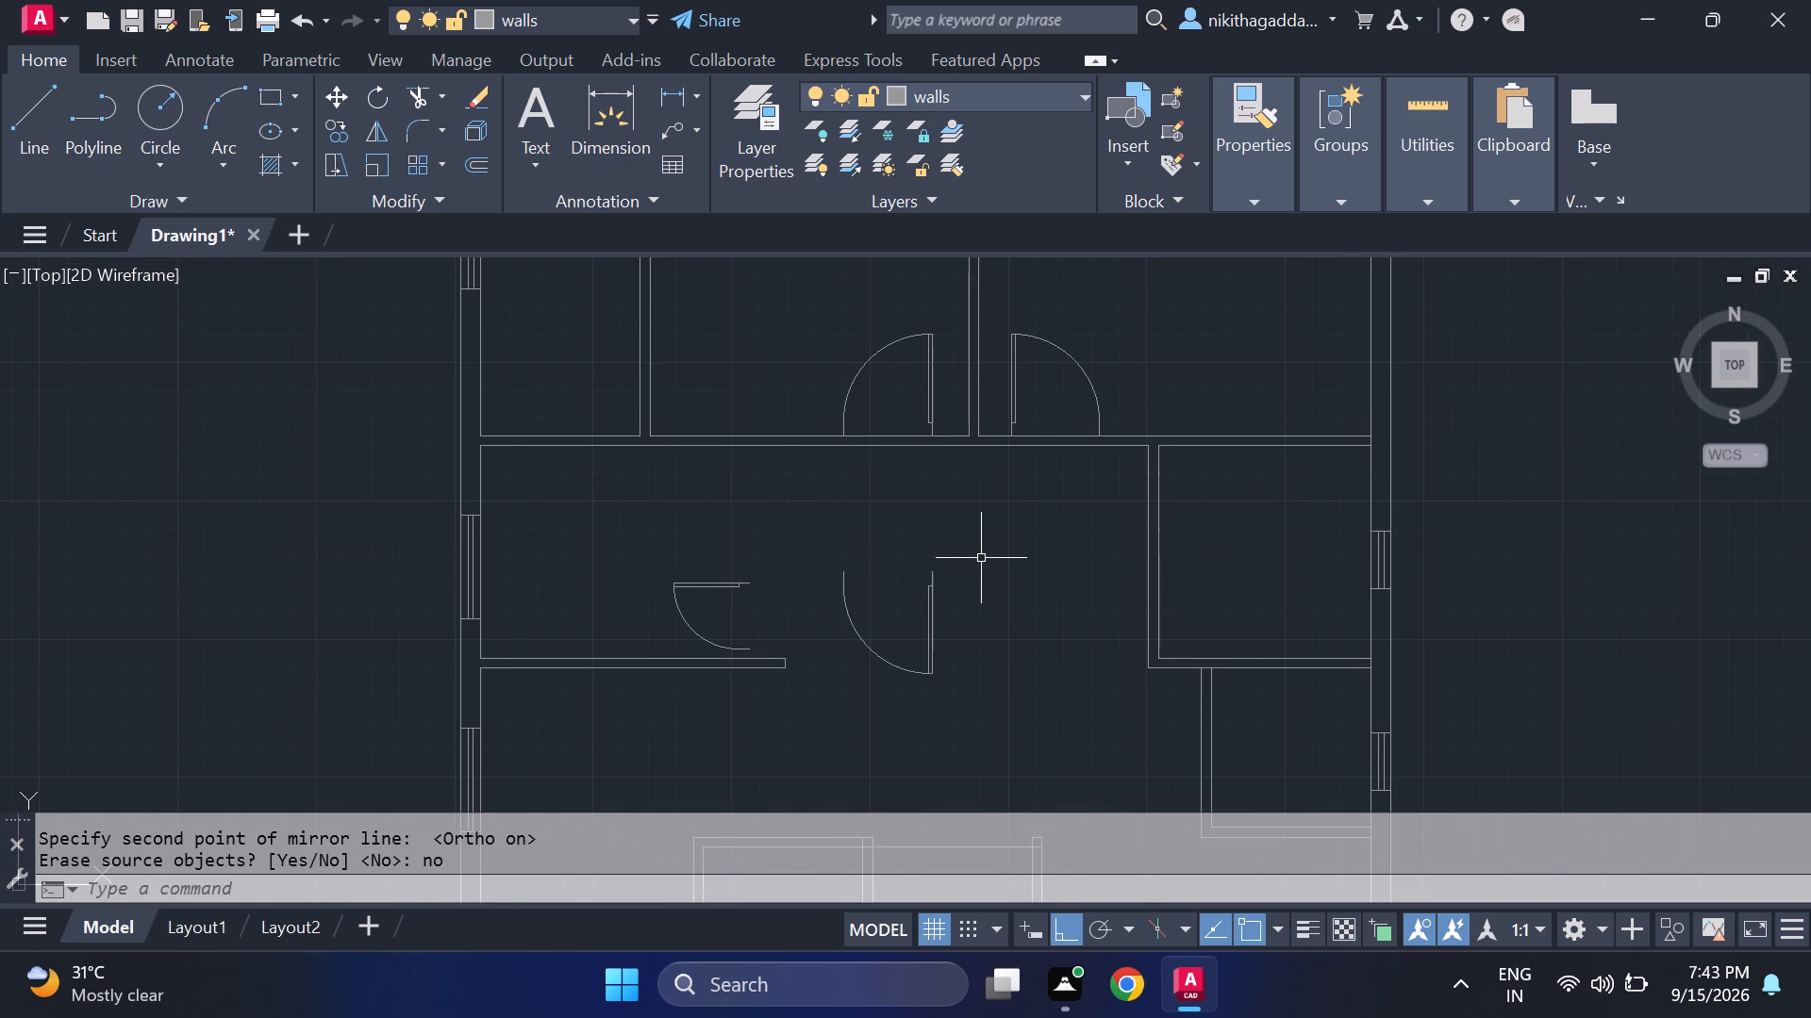
pyautogui.click(982, 558)
pyautogui.click(836, 713)
pyautogui.write('scale')
pyautogui.press('Return')
pyautogui.scroll(-2, 889, 666)
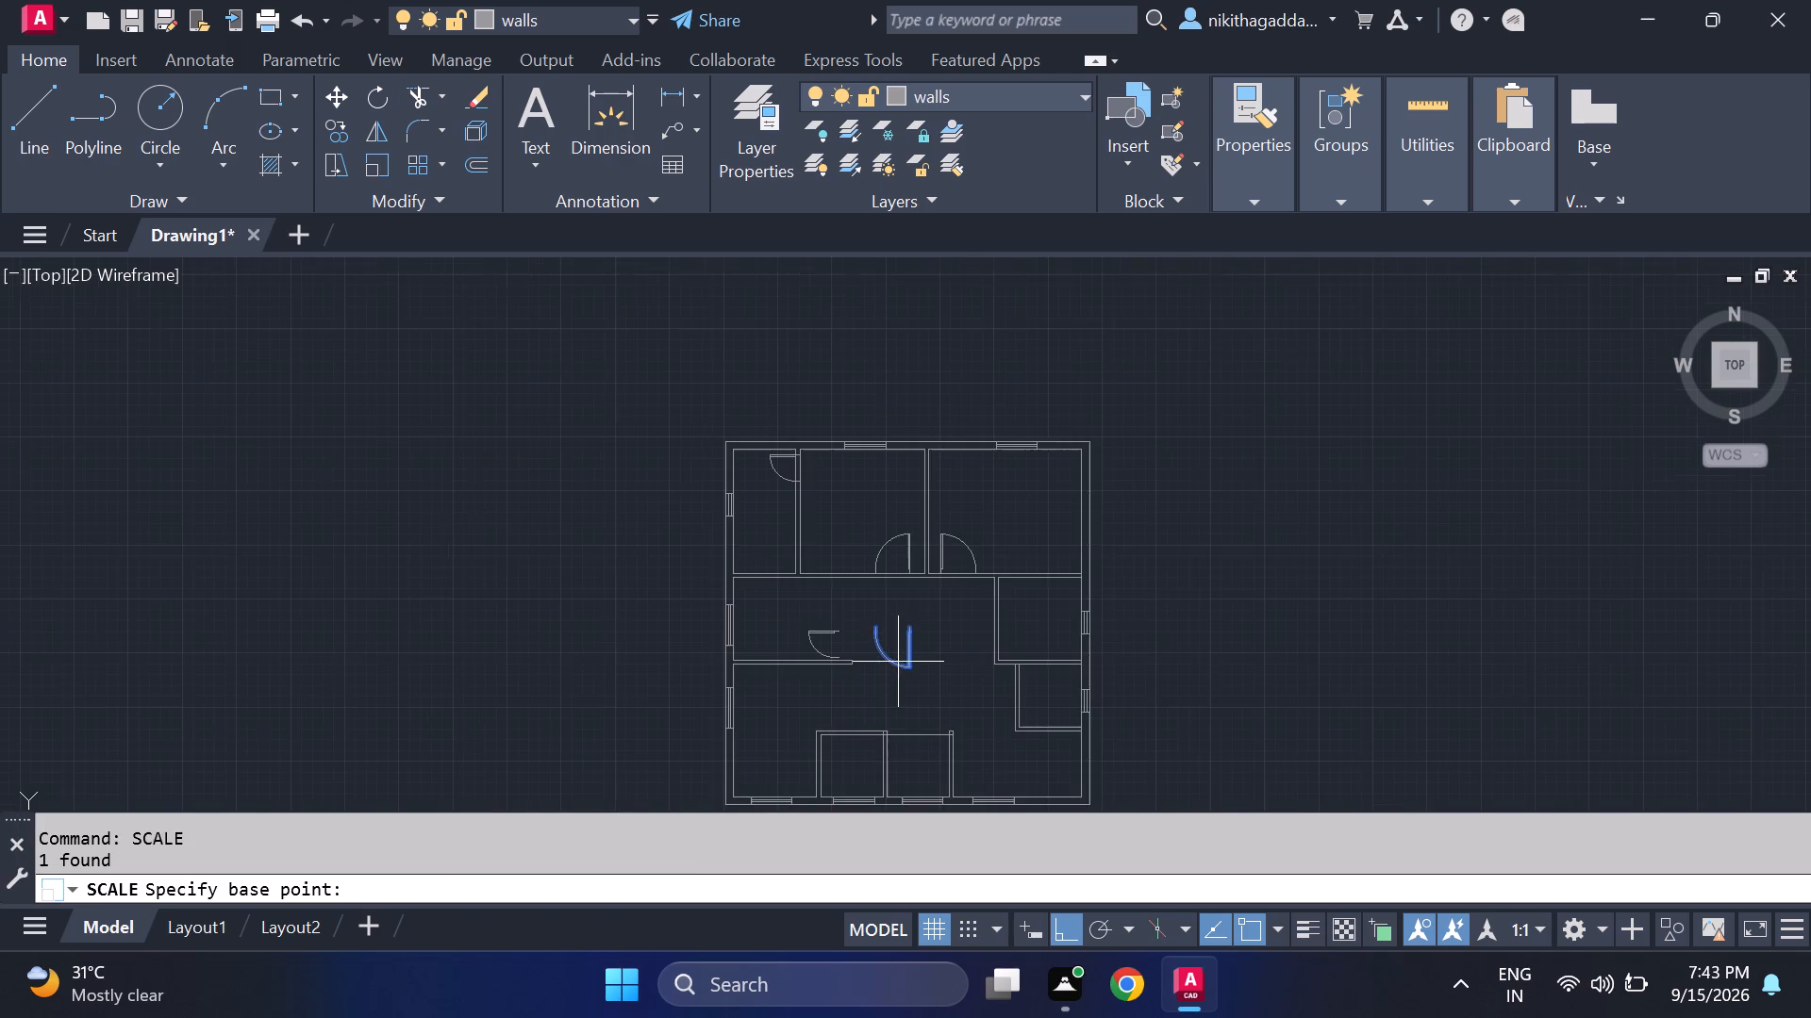
pyautogui.scroll(2, 899, 661)
pyautogui.scroll(-1, 922, 605)
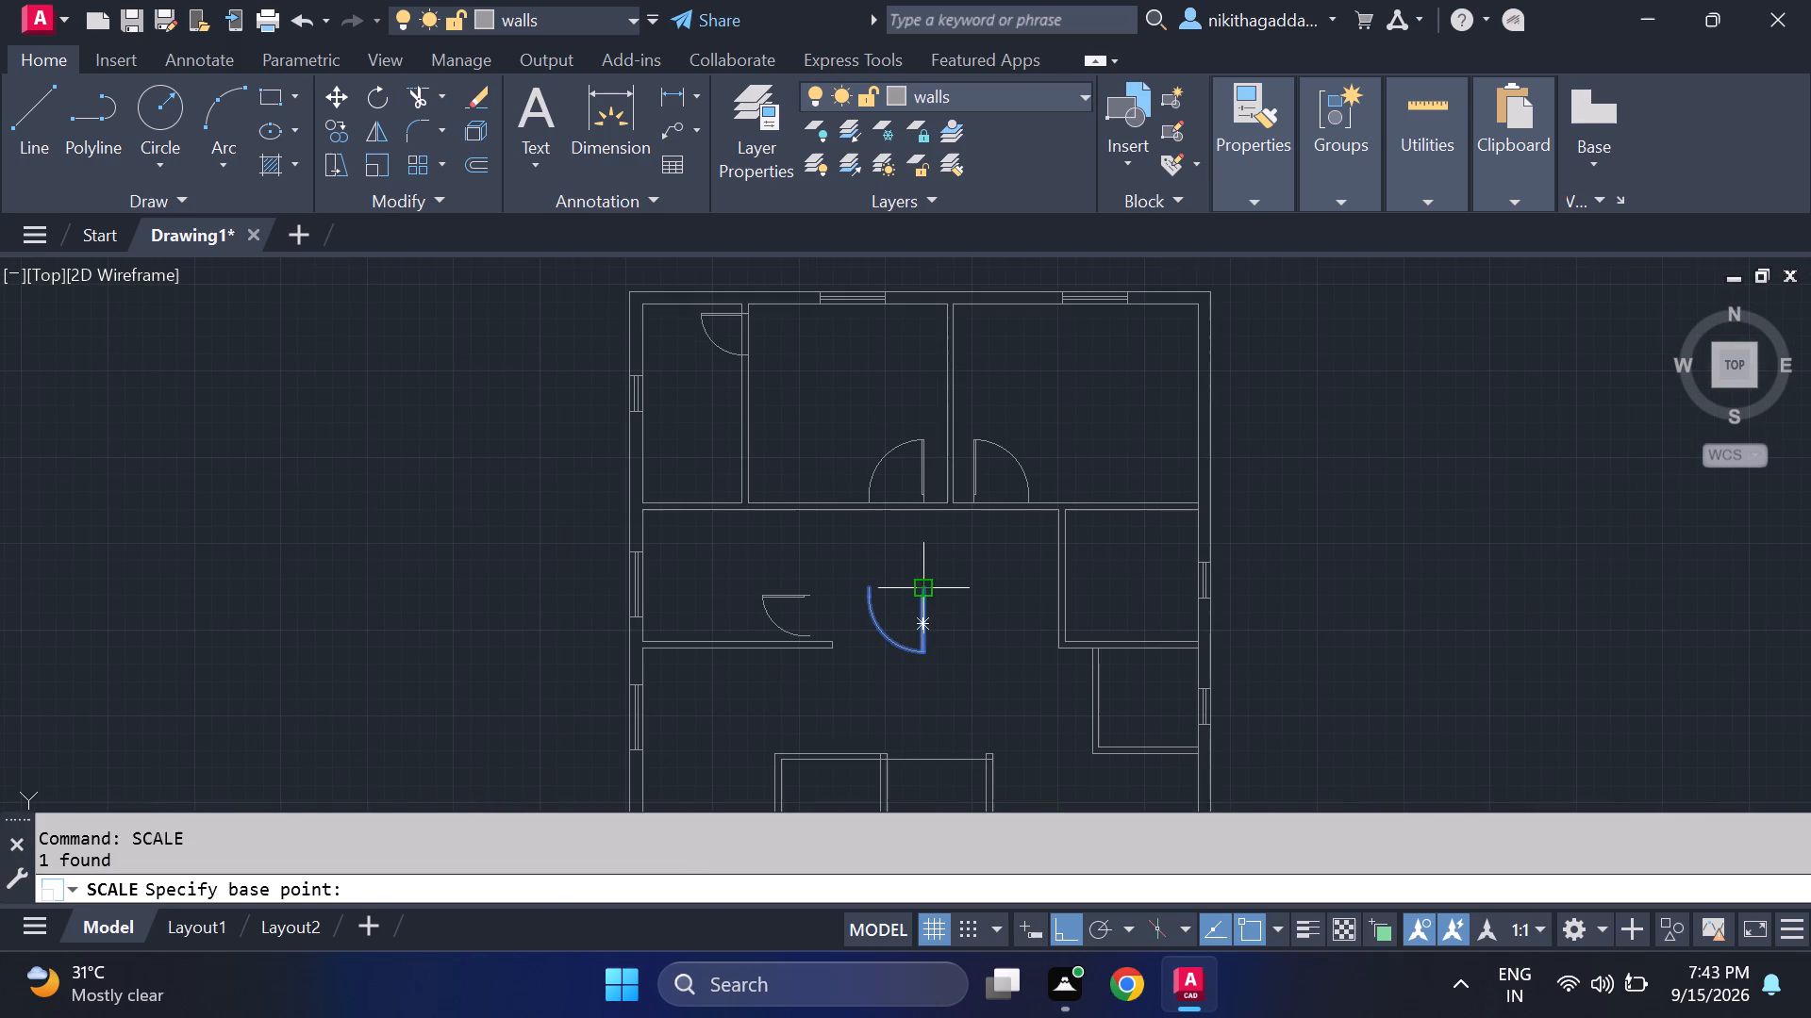
pyautogui.click(927, 583)
pyautogui.click(931, 565)
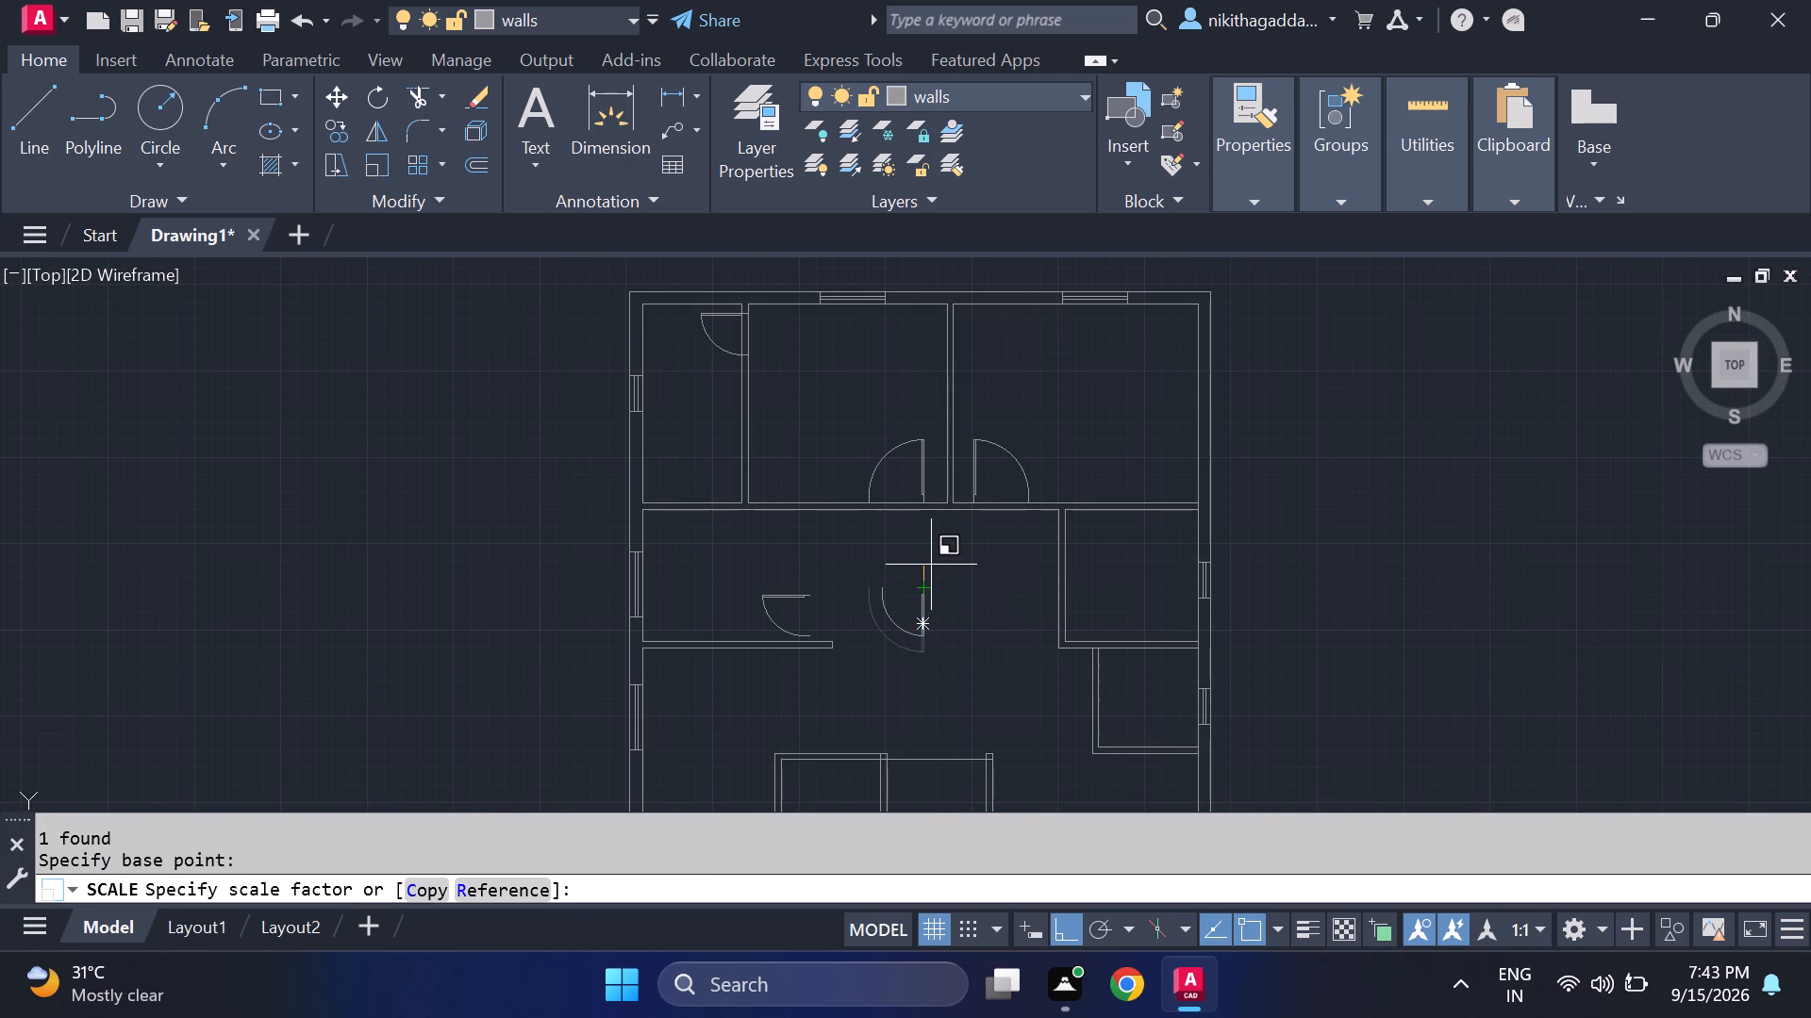
# Copy the reduced mirrored door from its hinge end onto the north wall of the east middle room, near its east end.
pyautogui.click(958, 573)
pyautogui.click(863, 680)
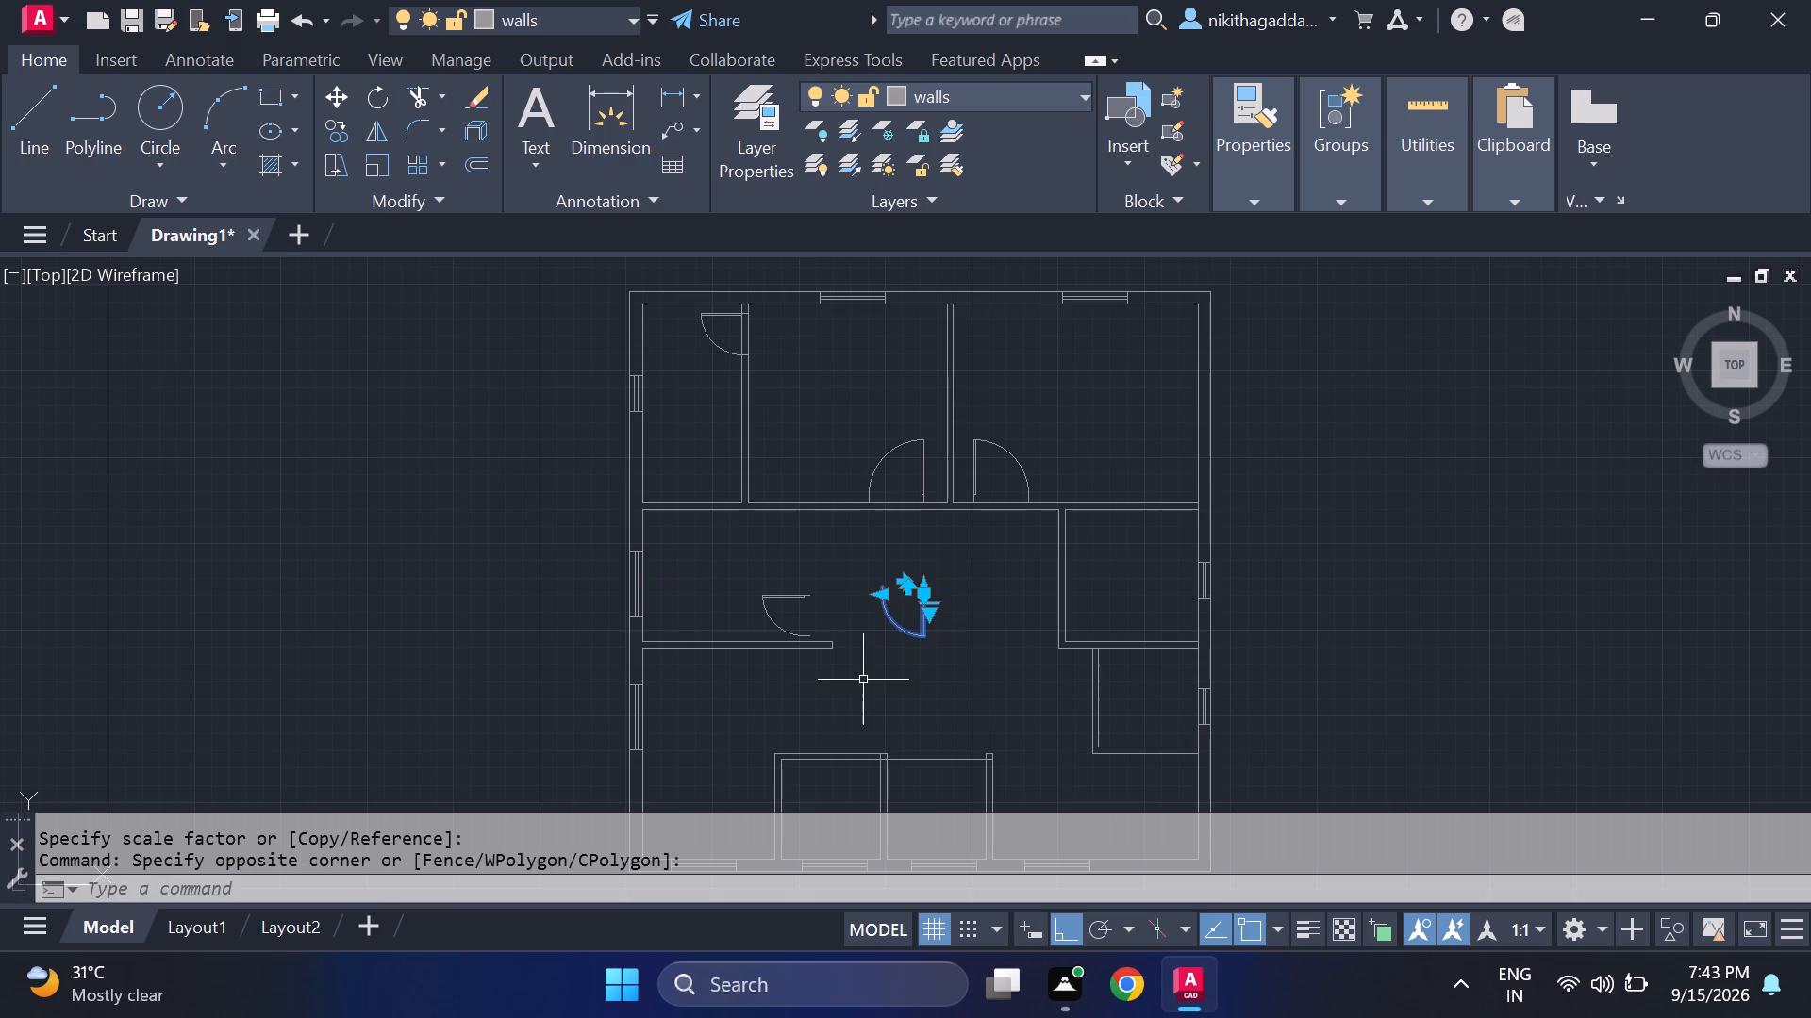
pyautogui.press('m')
pyautogui.press('BackSpace')
pyautogui.write('co')
pyautogui.press('Return')
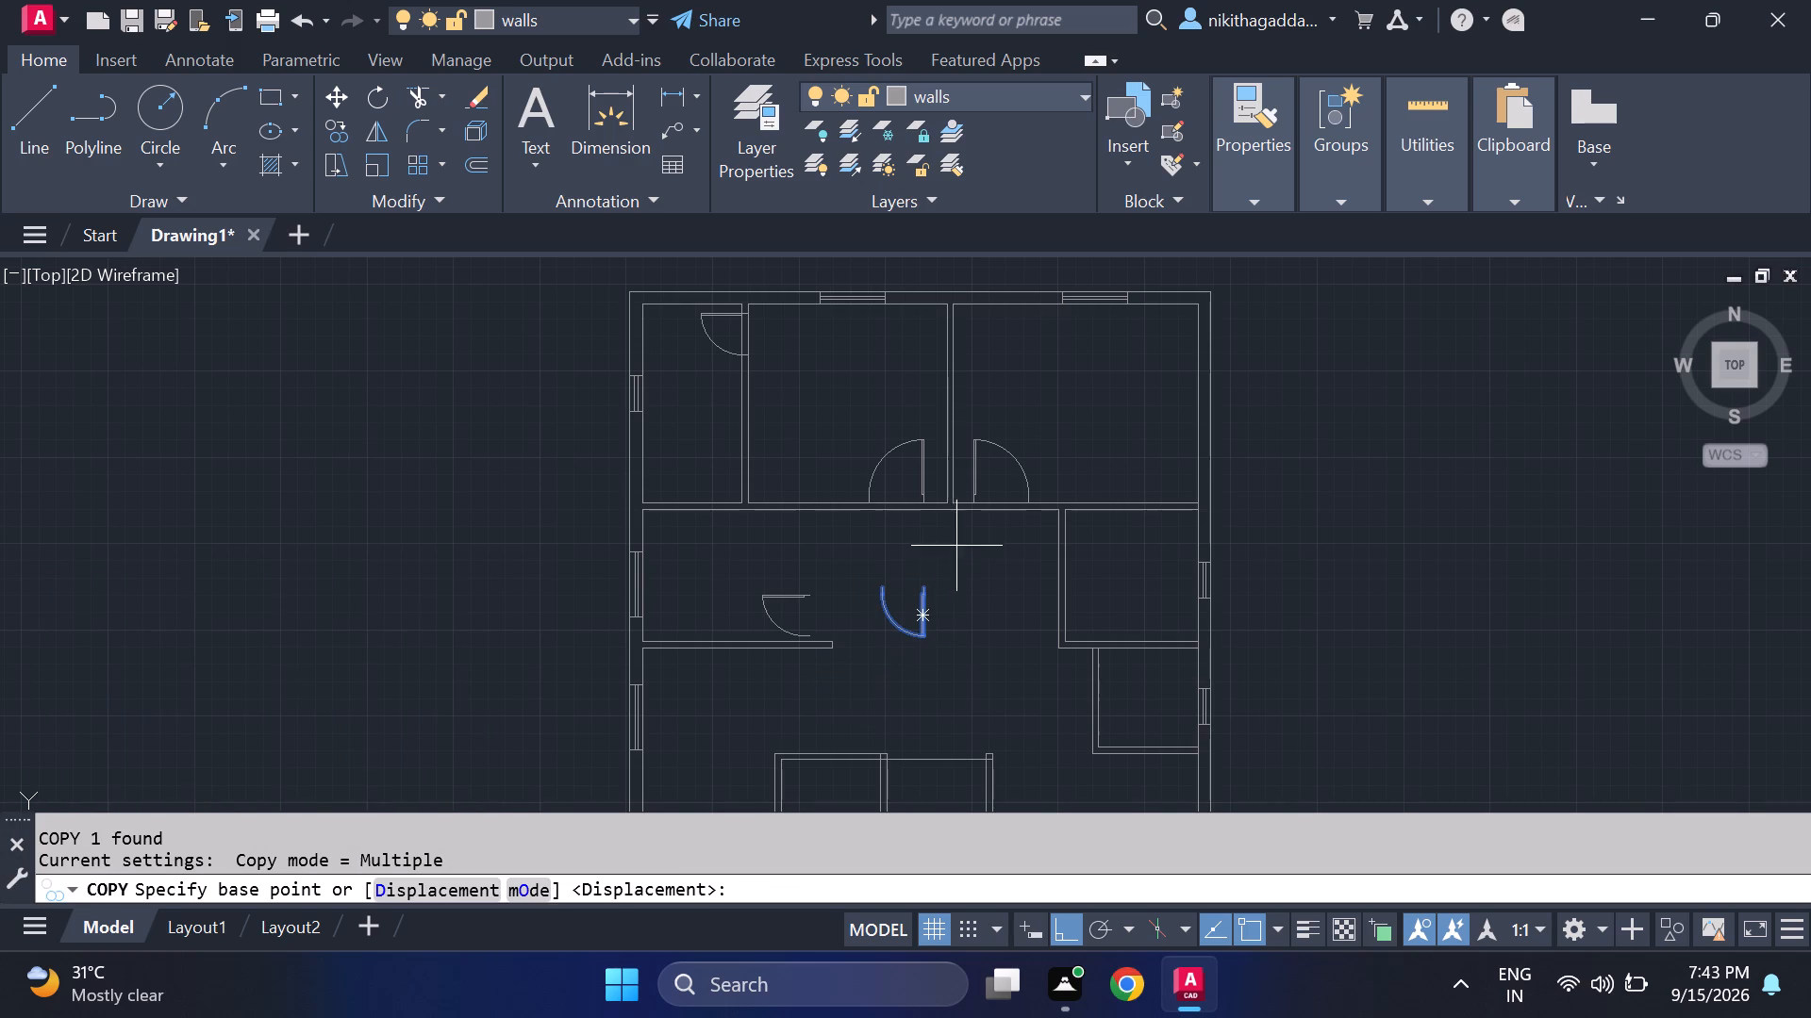
pyautogui.scroll(2, 926, 583)
pyautogui.click(924, 599)
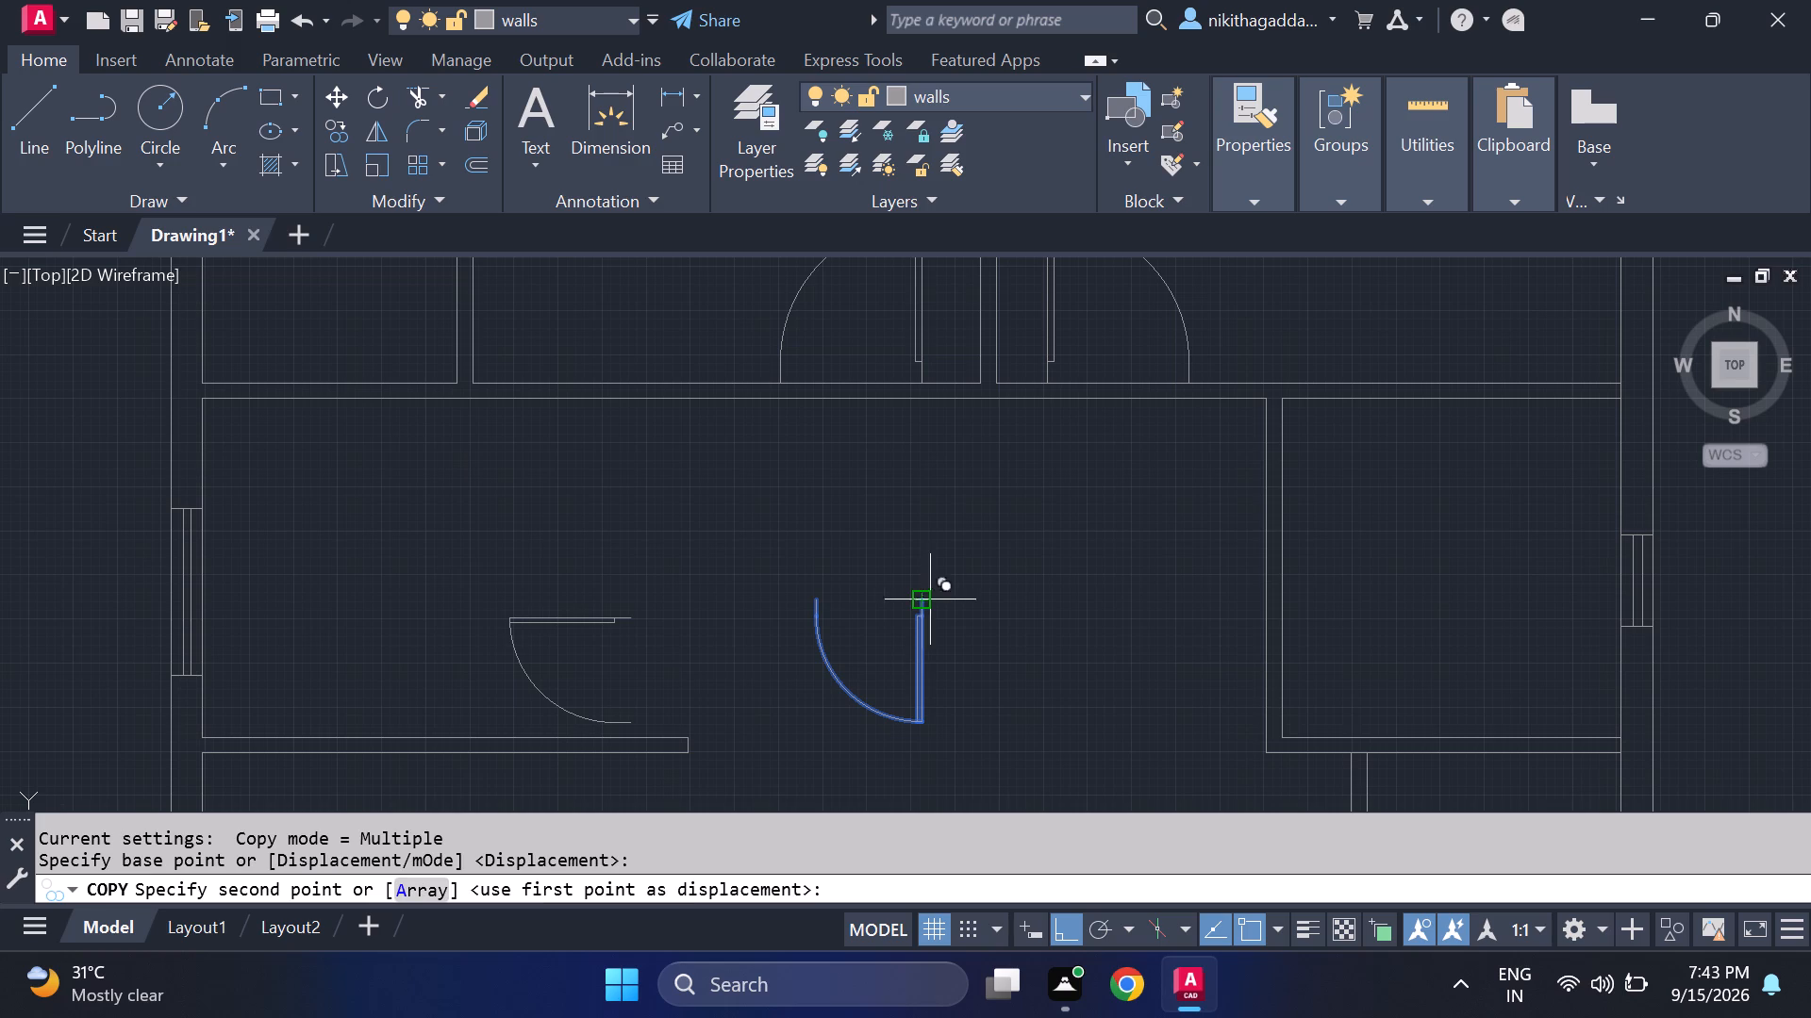
pyautogui.press('F8')
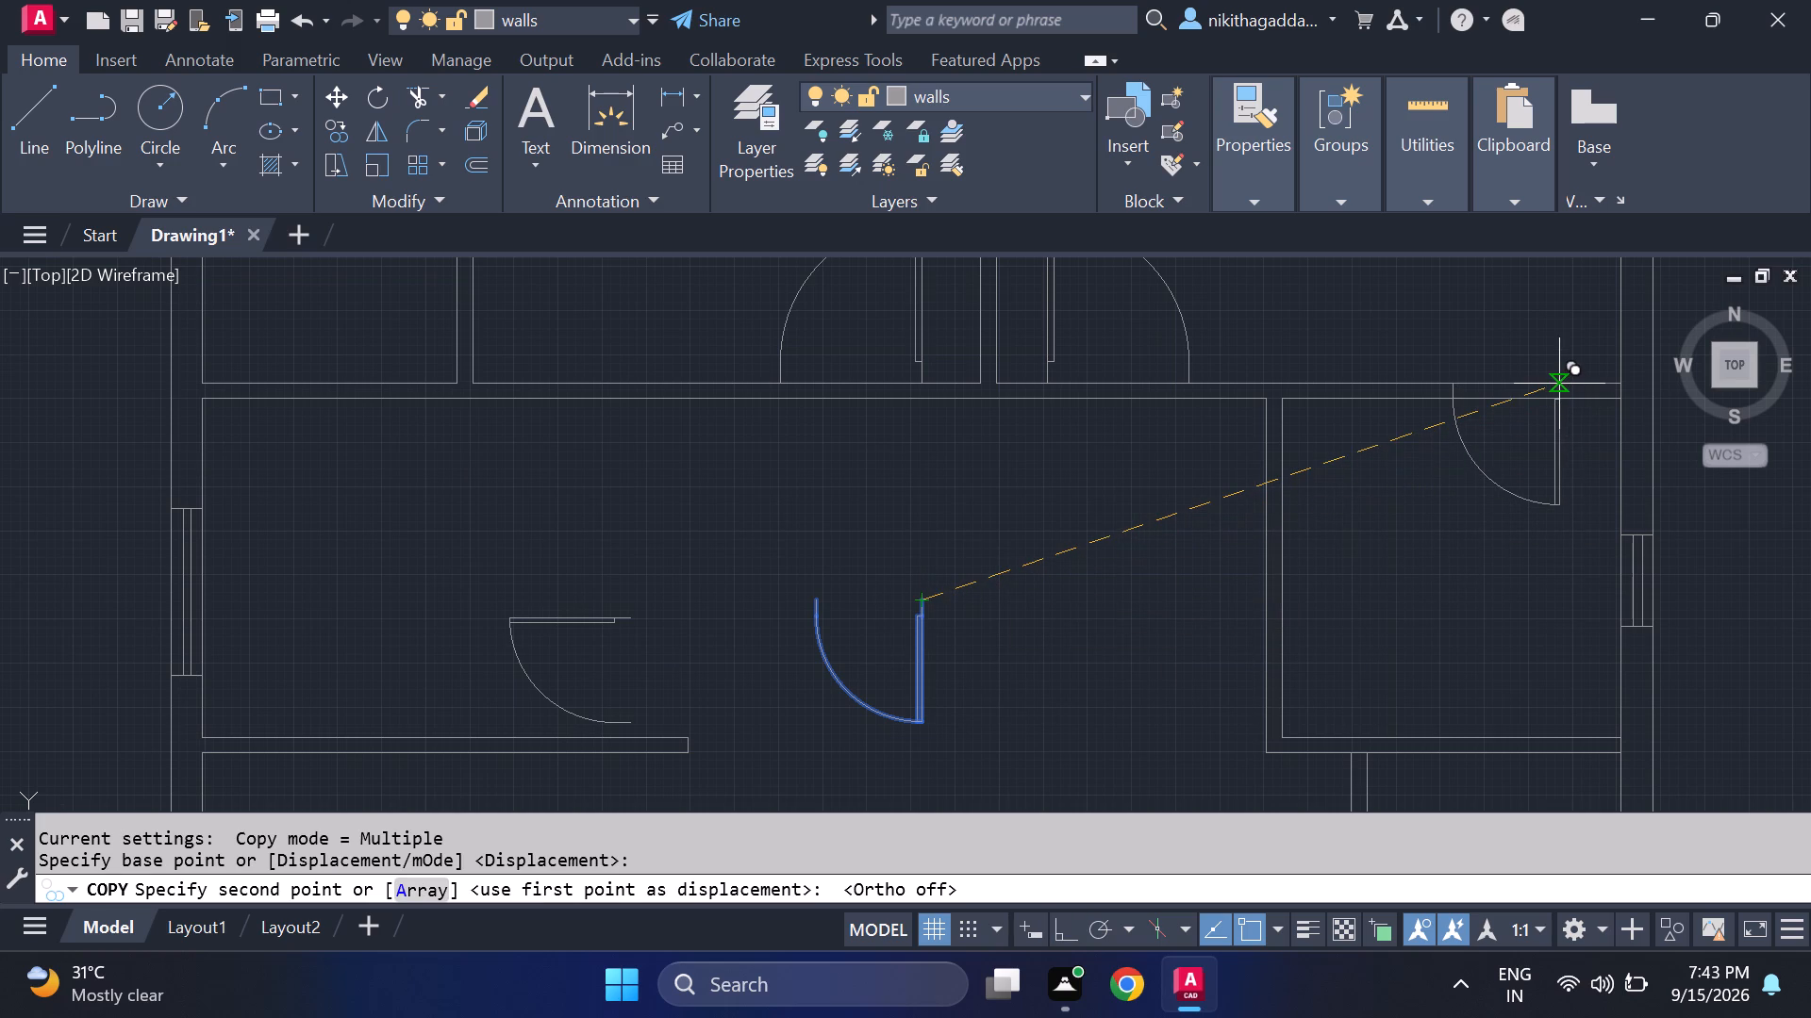
pyautogui.click(1588, 385)
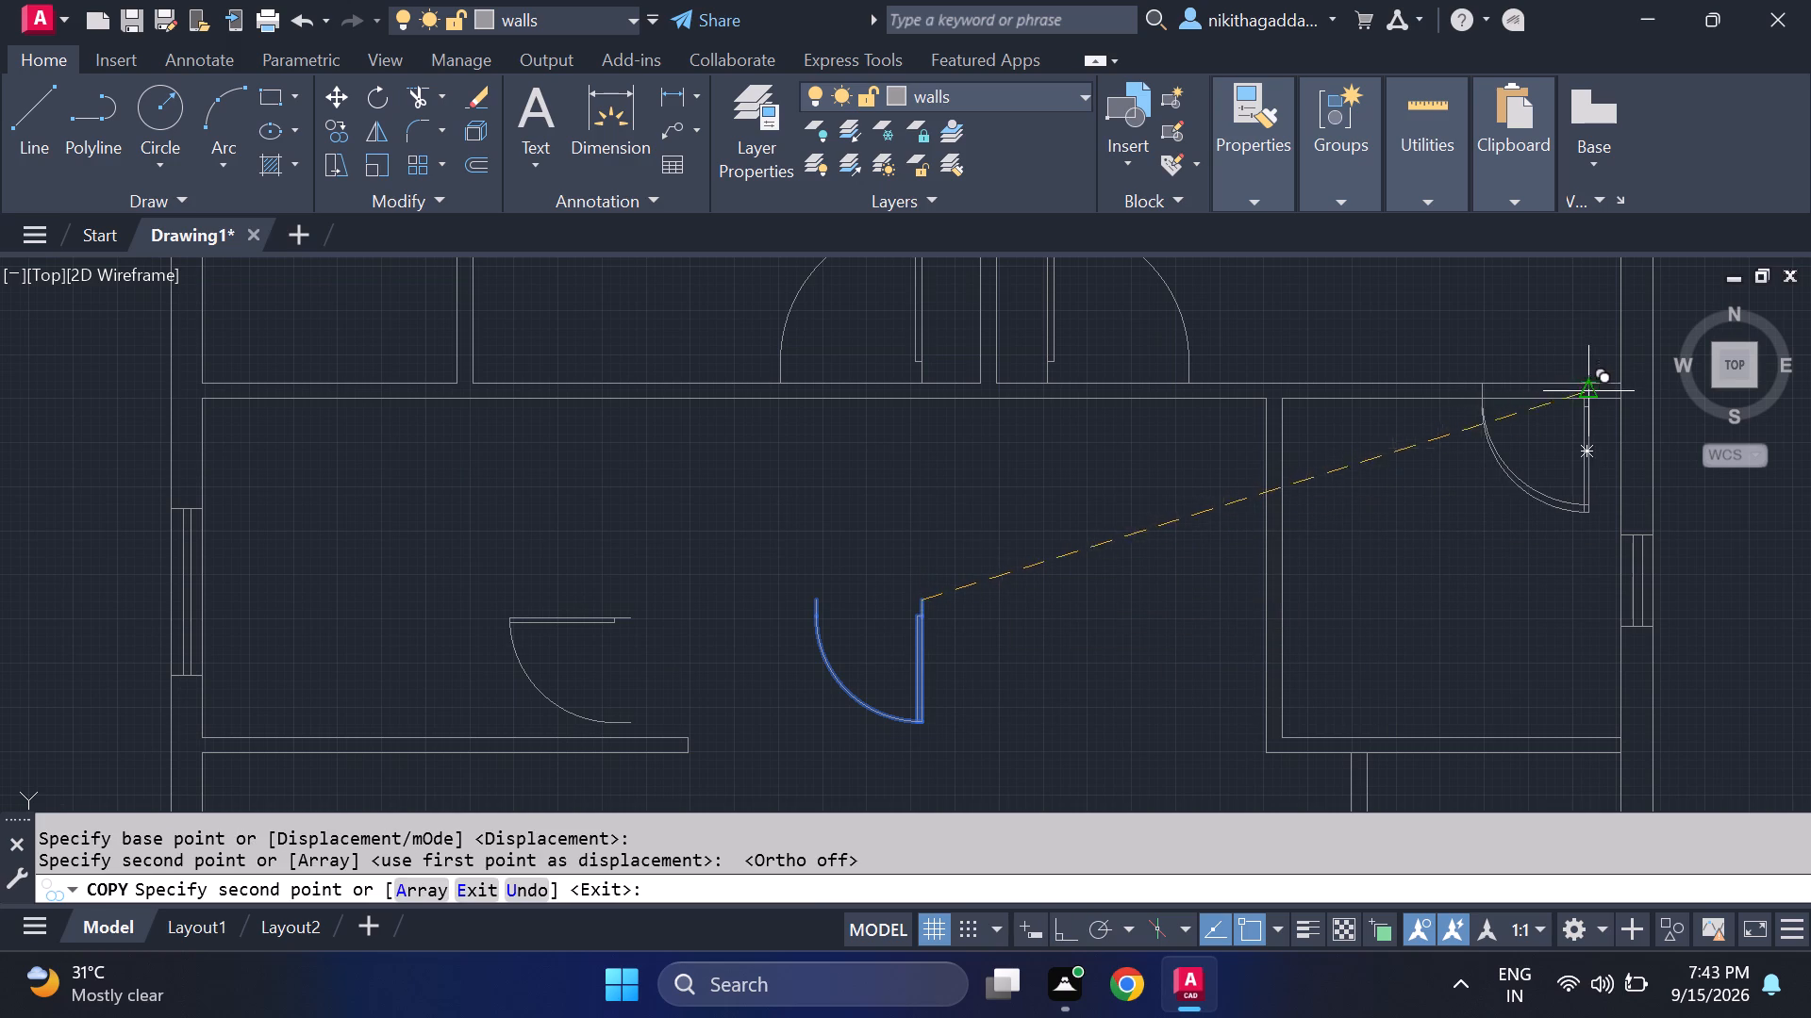
# Place another copy of the reduced door on the north wall of the western small room along the south side.
pyautogui.scroll(-2, 1188, 518)
pyautogui.moveTo(1082, 632); pyautogui.dragTo(1131, 405, button='middle')
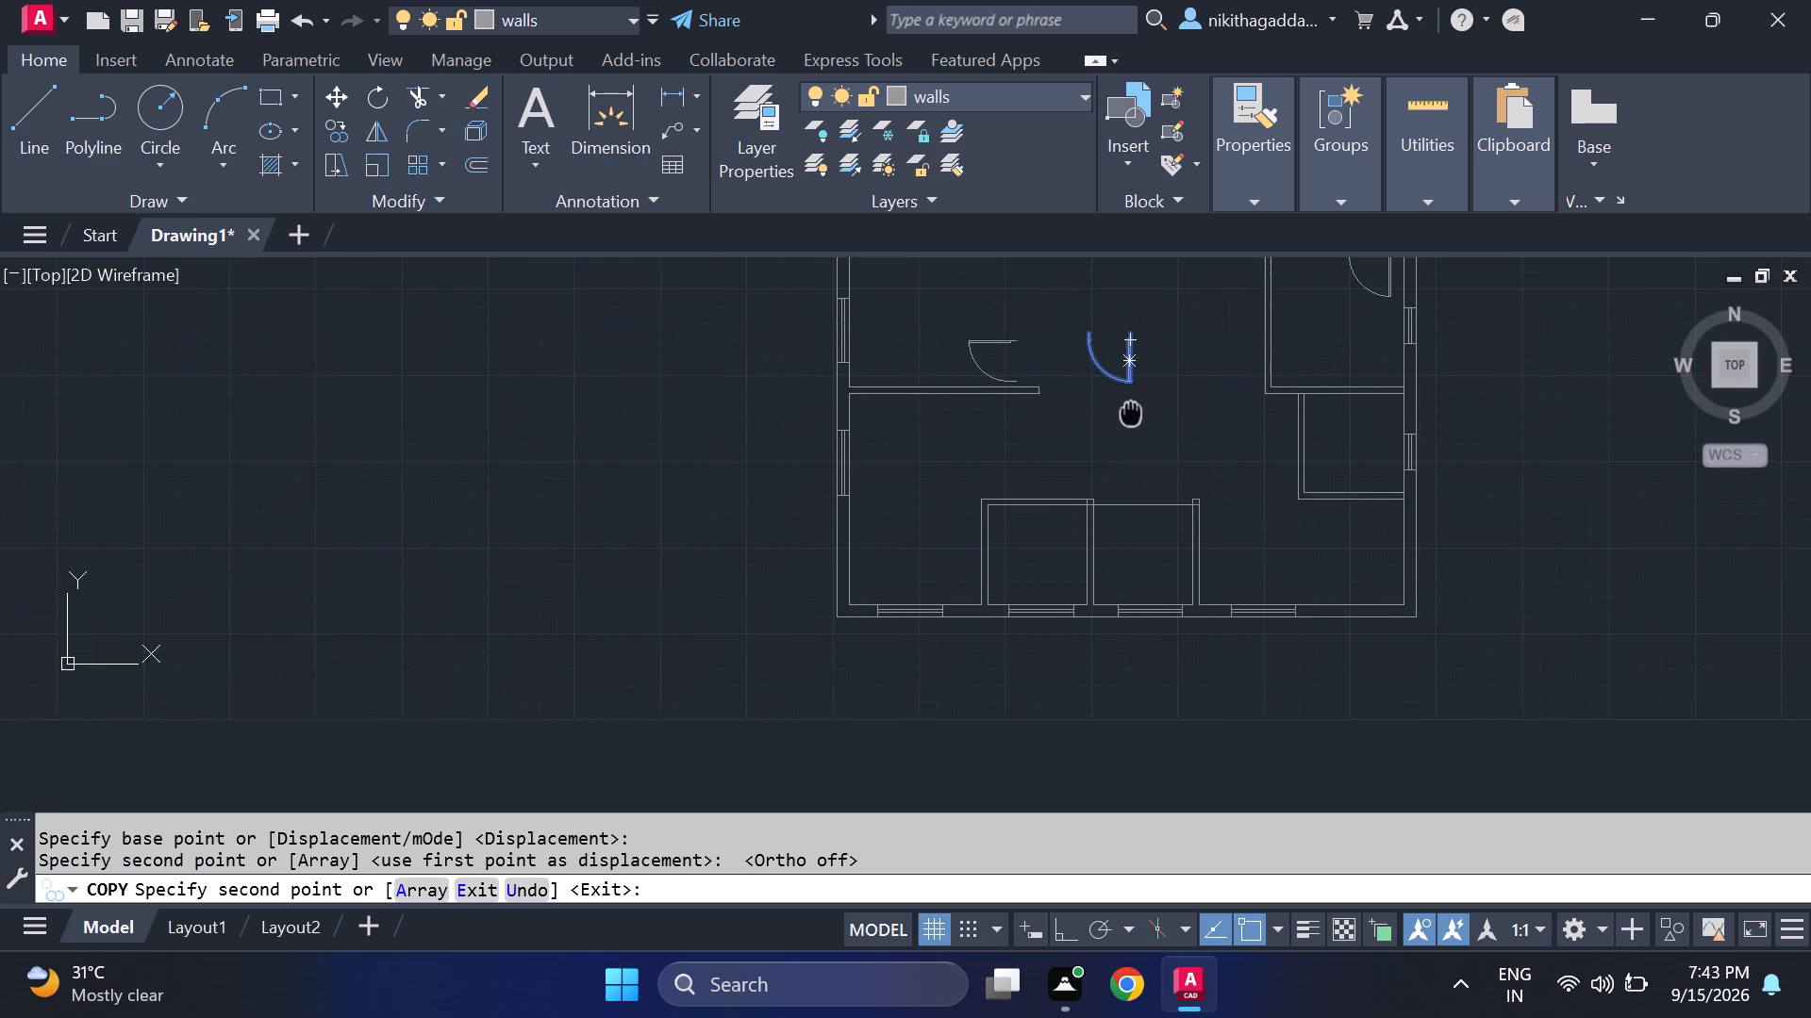
pyautogui.moveTo(1131, 405); pyautogui.dragTo(1134, 390, button='middle')
pyautogui.scroll(2, 1058, 513)
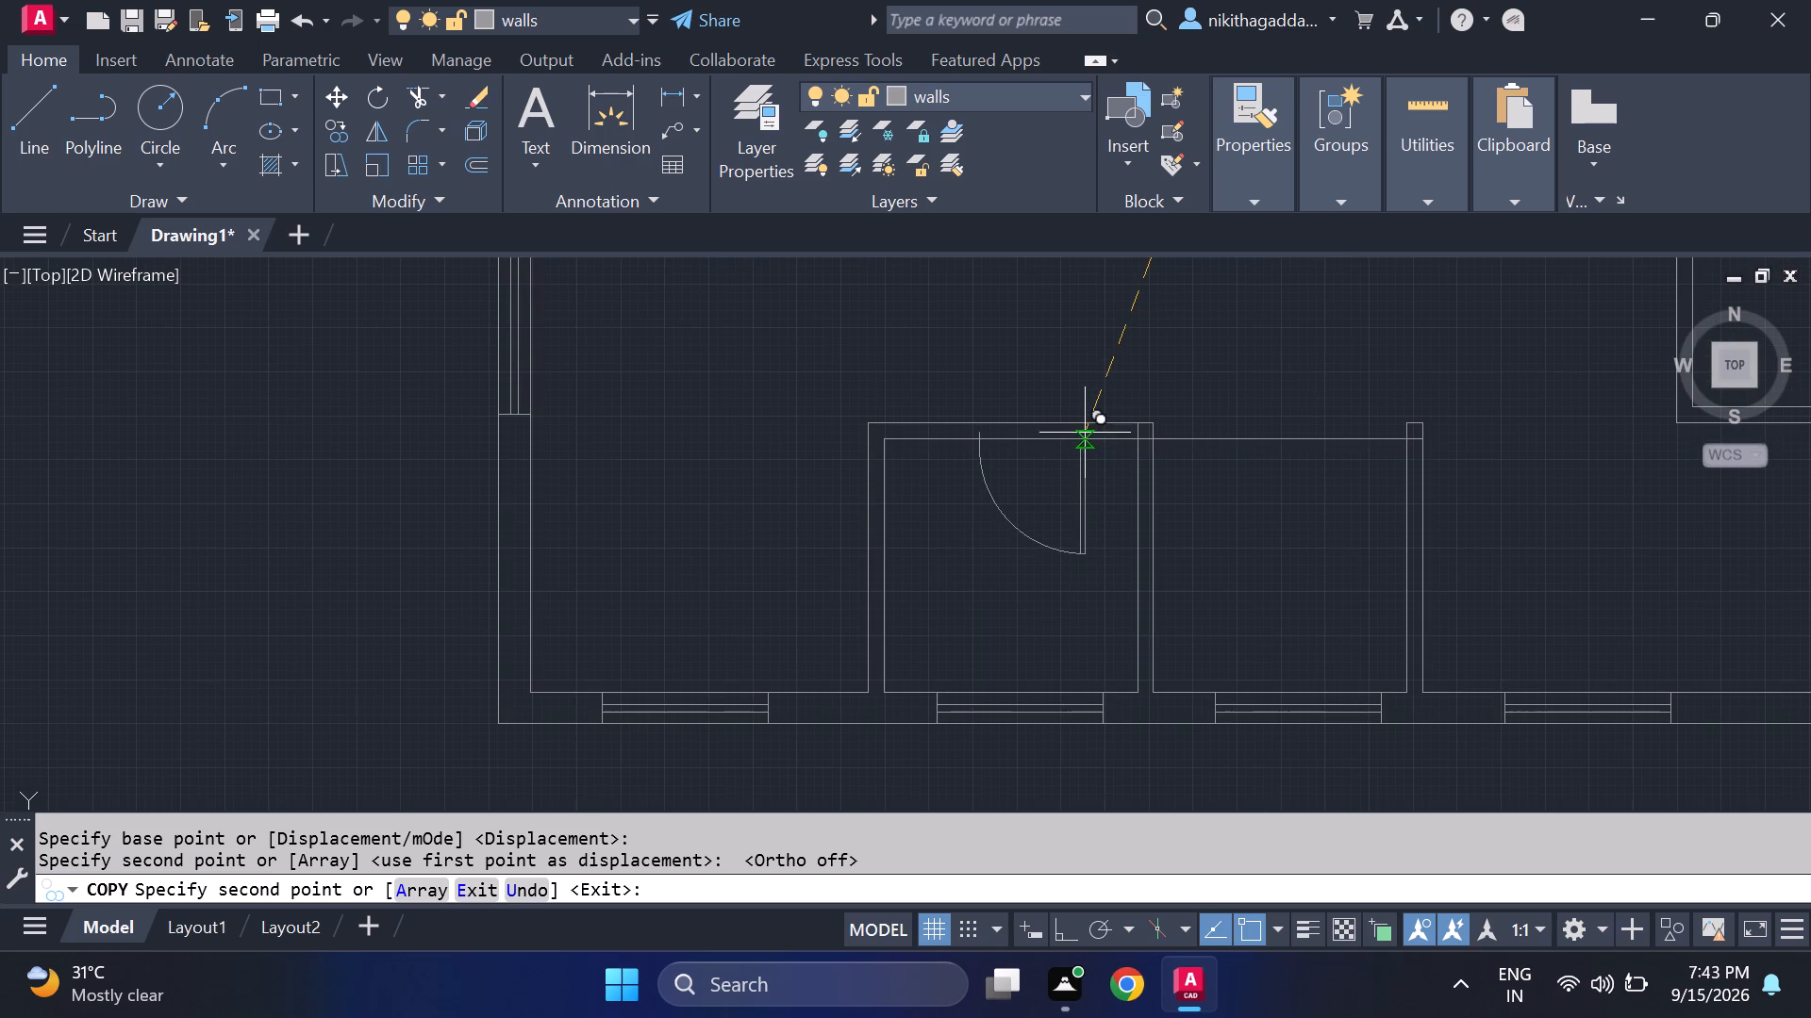
pyautogui.click(1085, 430)
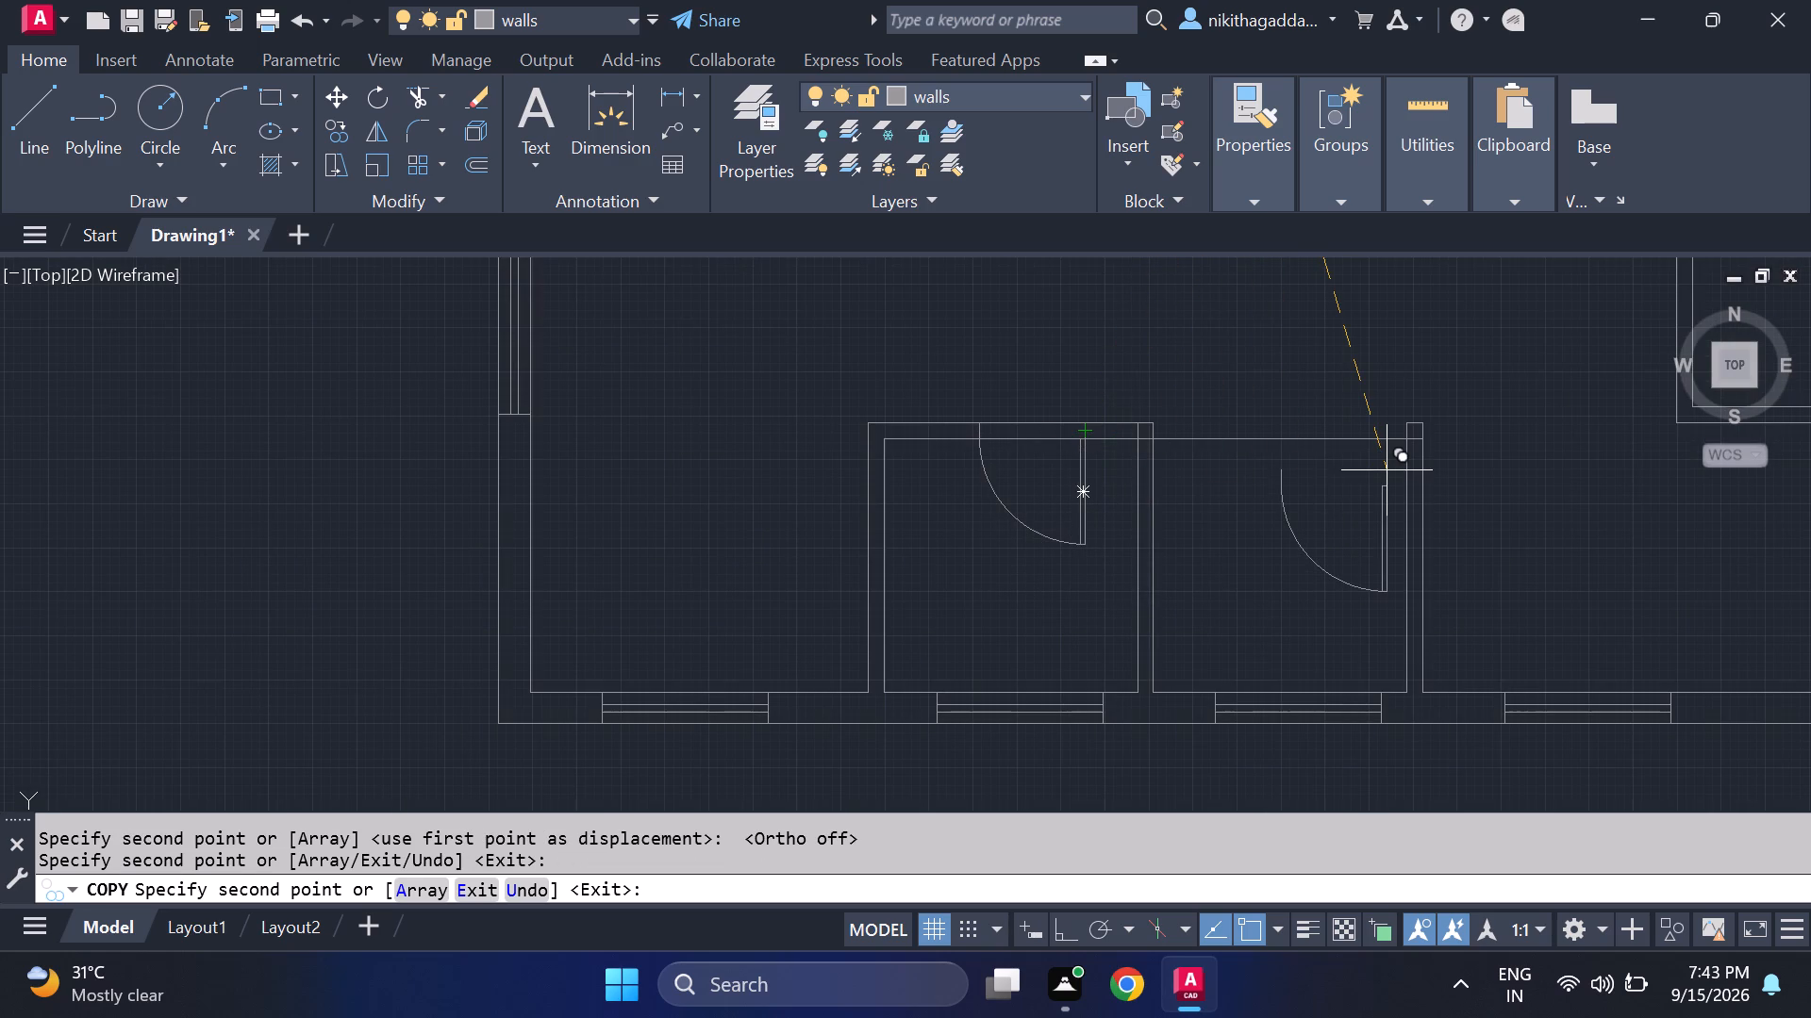
pyautogui.press('Escape')
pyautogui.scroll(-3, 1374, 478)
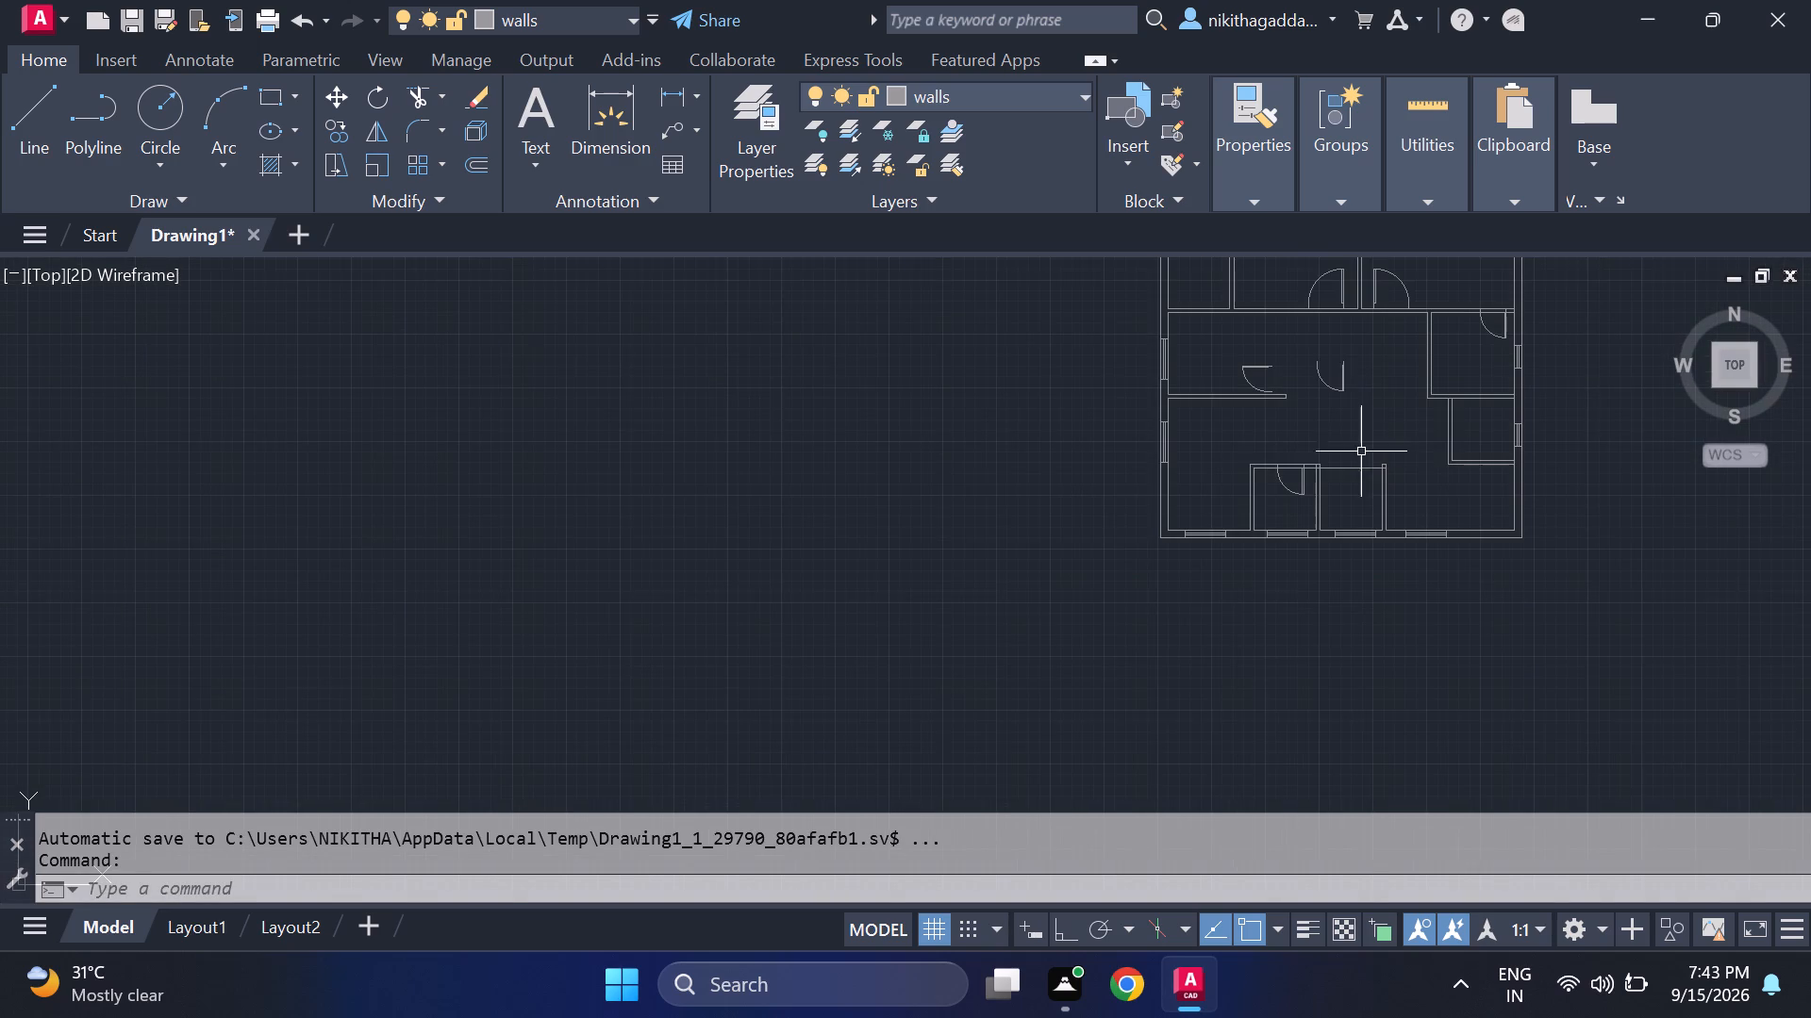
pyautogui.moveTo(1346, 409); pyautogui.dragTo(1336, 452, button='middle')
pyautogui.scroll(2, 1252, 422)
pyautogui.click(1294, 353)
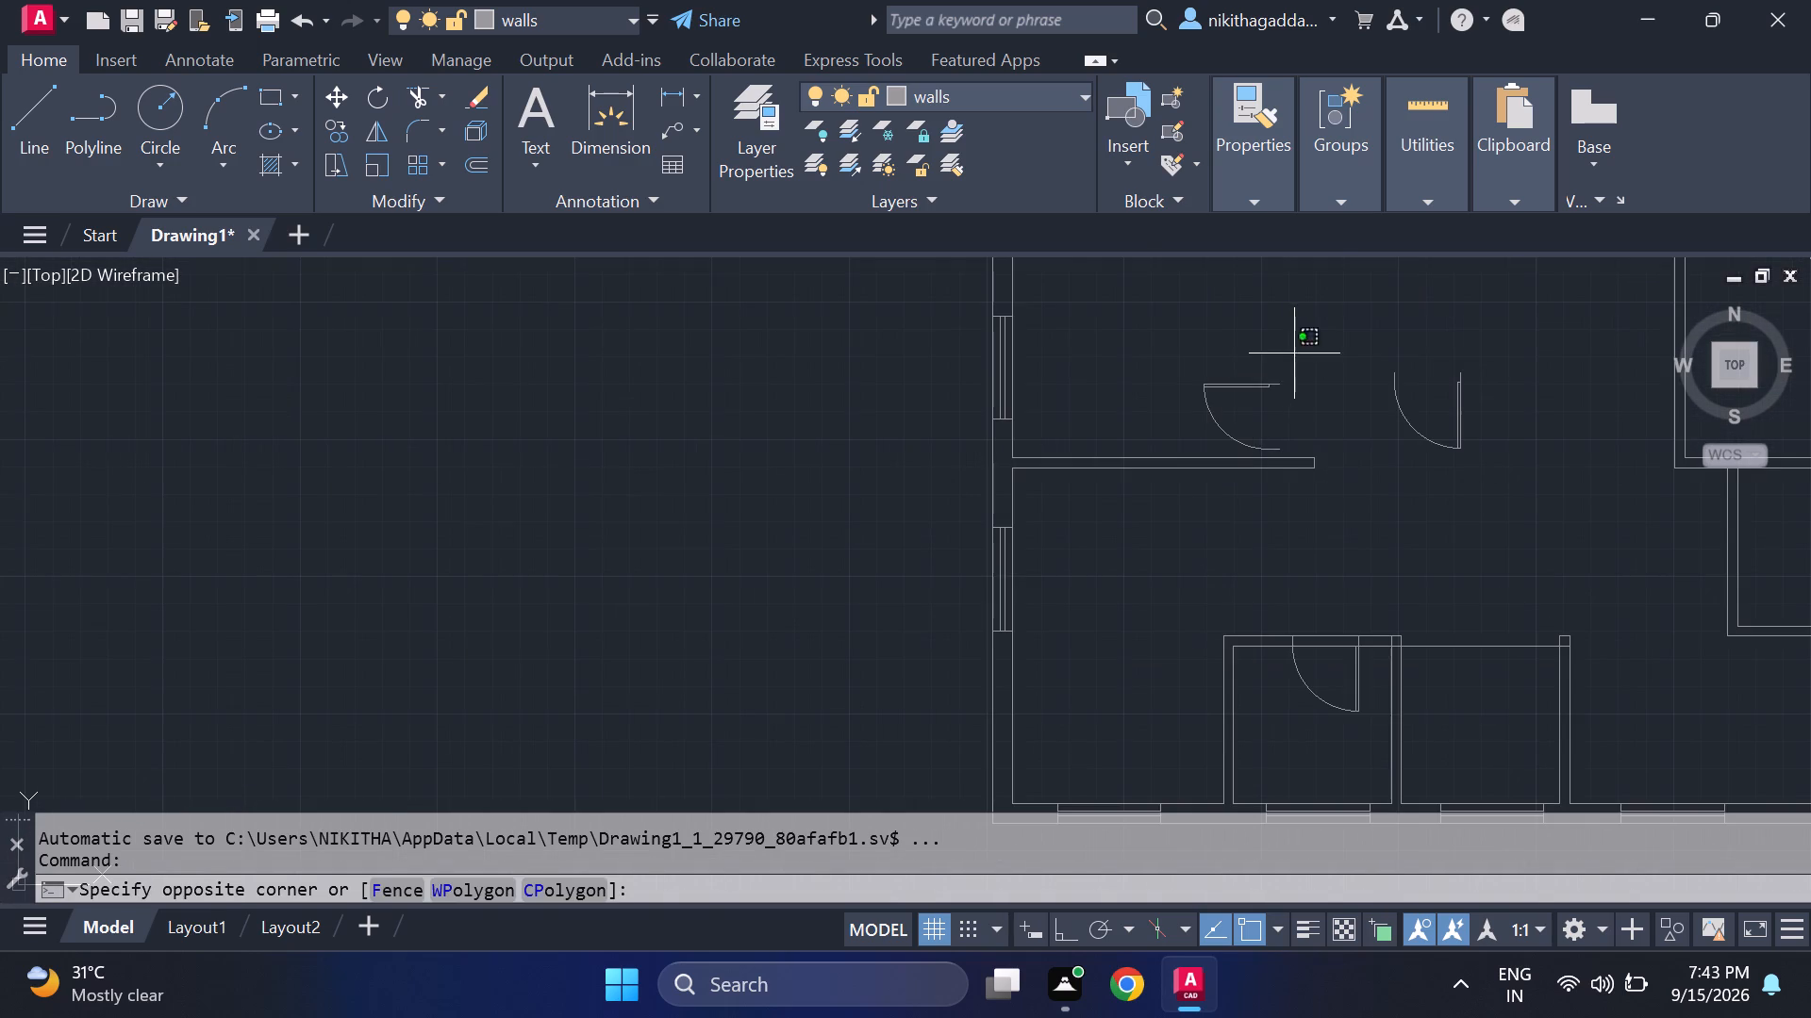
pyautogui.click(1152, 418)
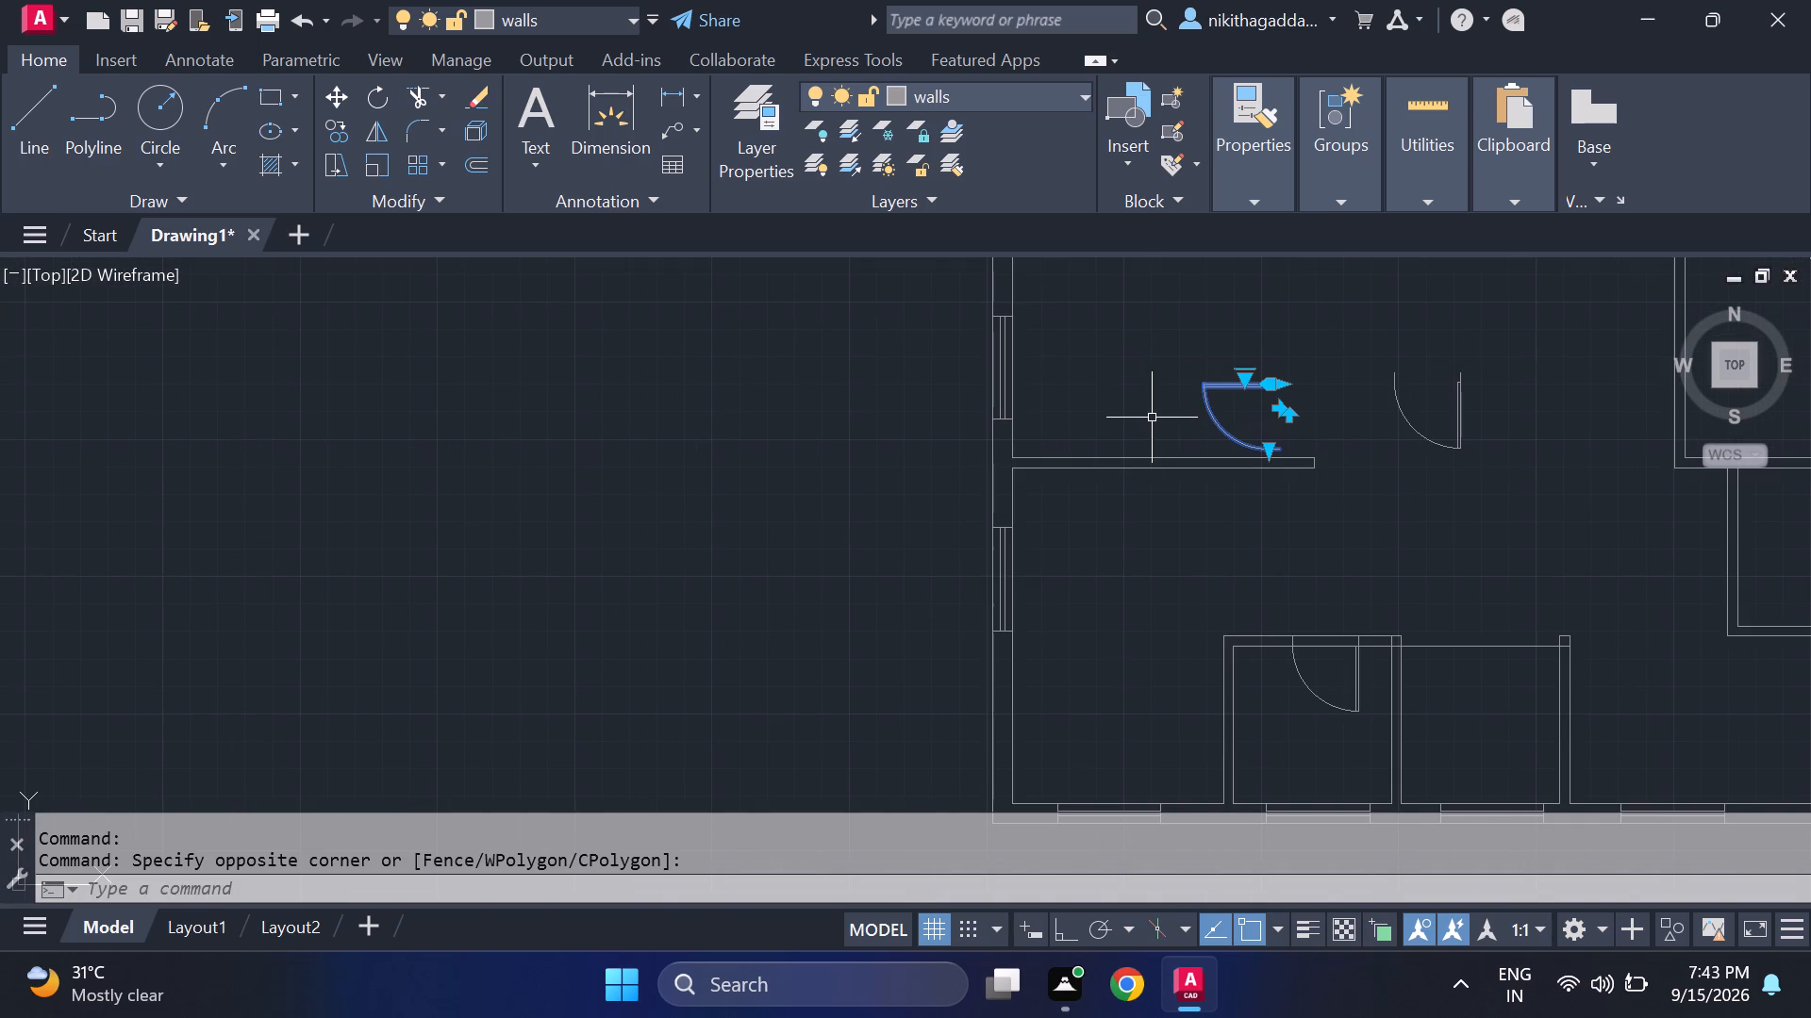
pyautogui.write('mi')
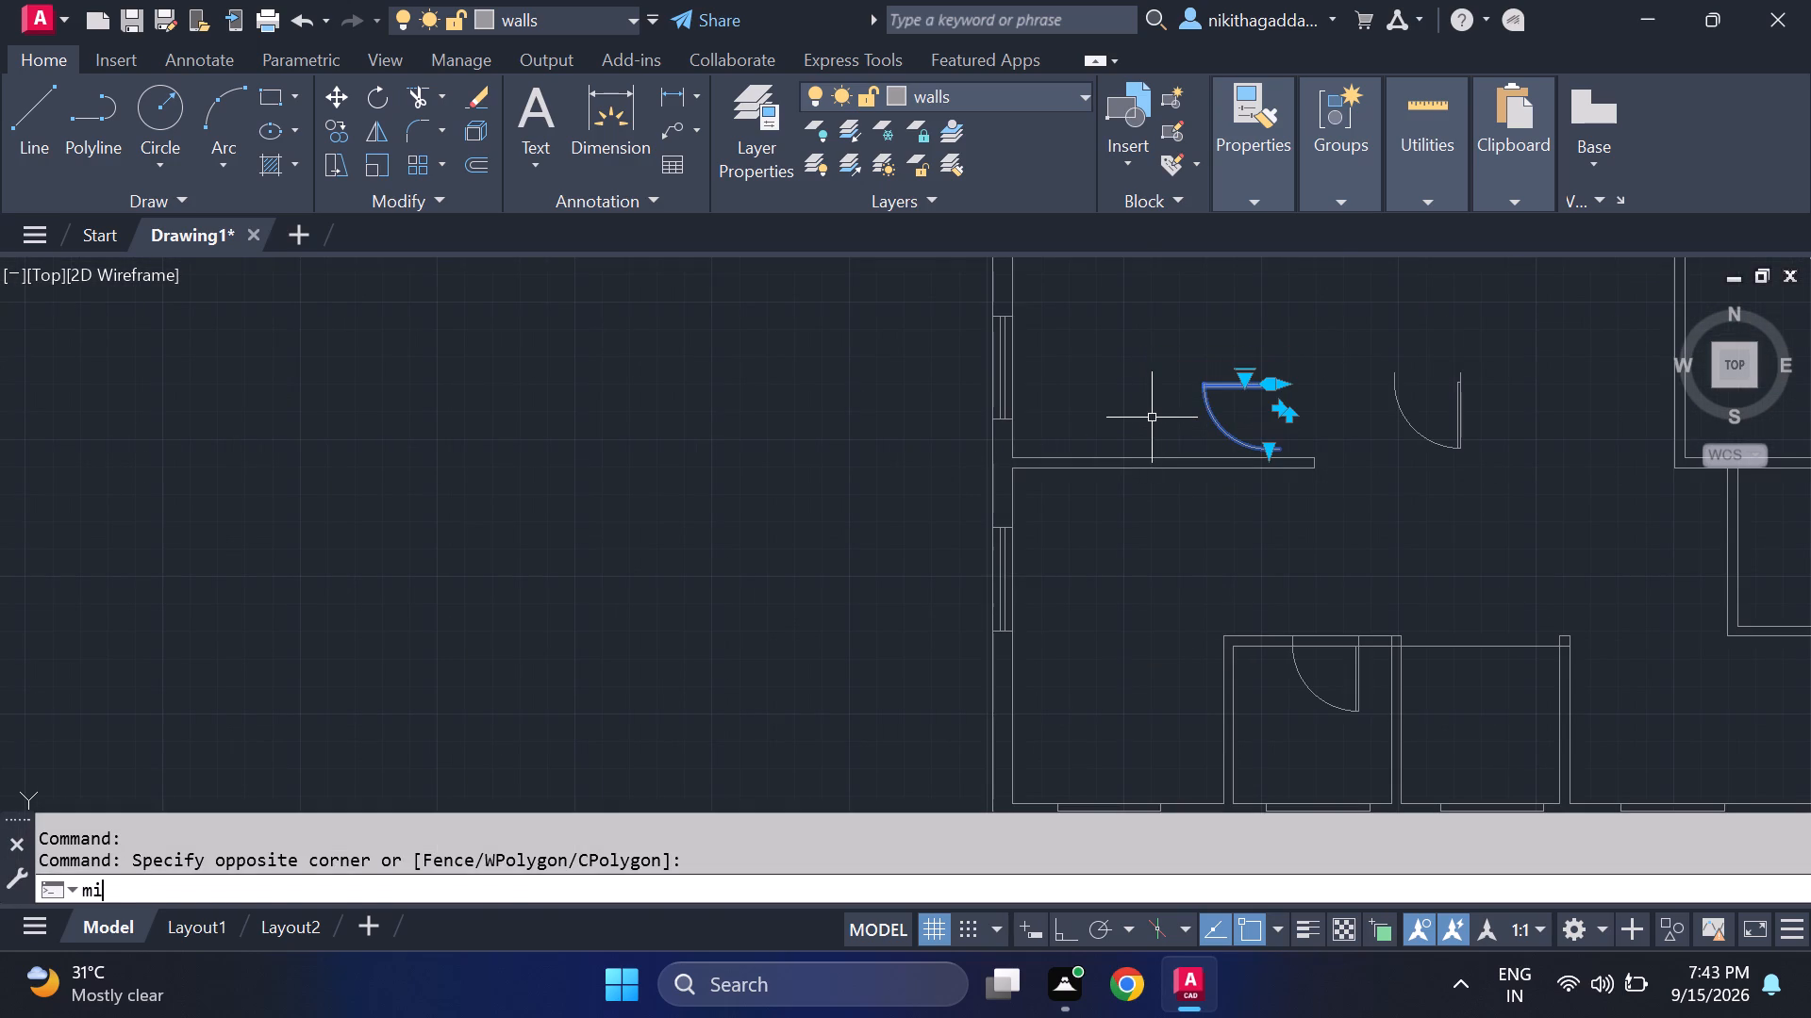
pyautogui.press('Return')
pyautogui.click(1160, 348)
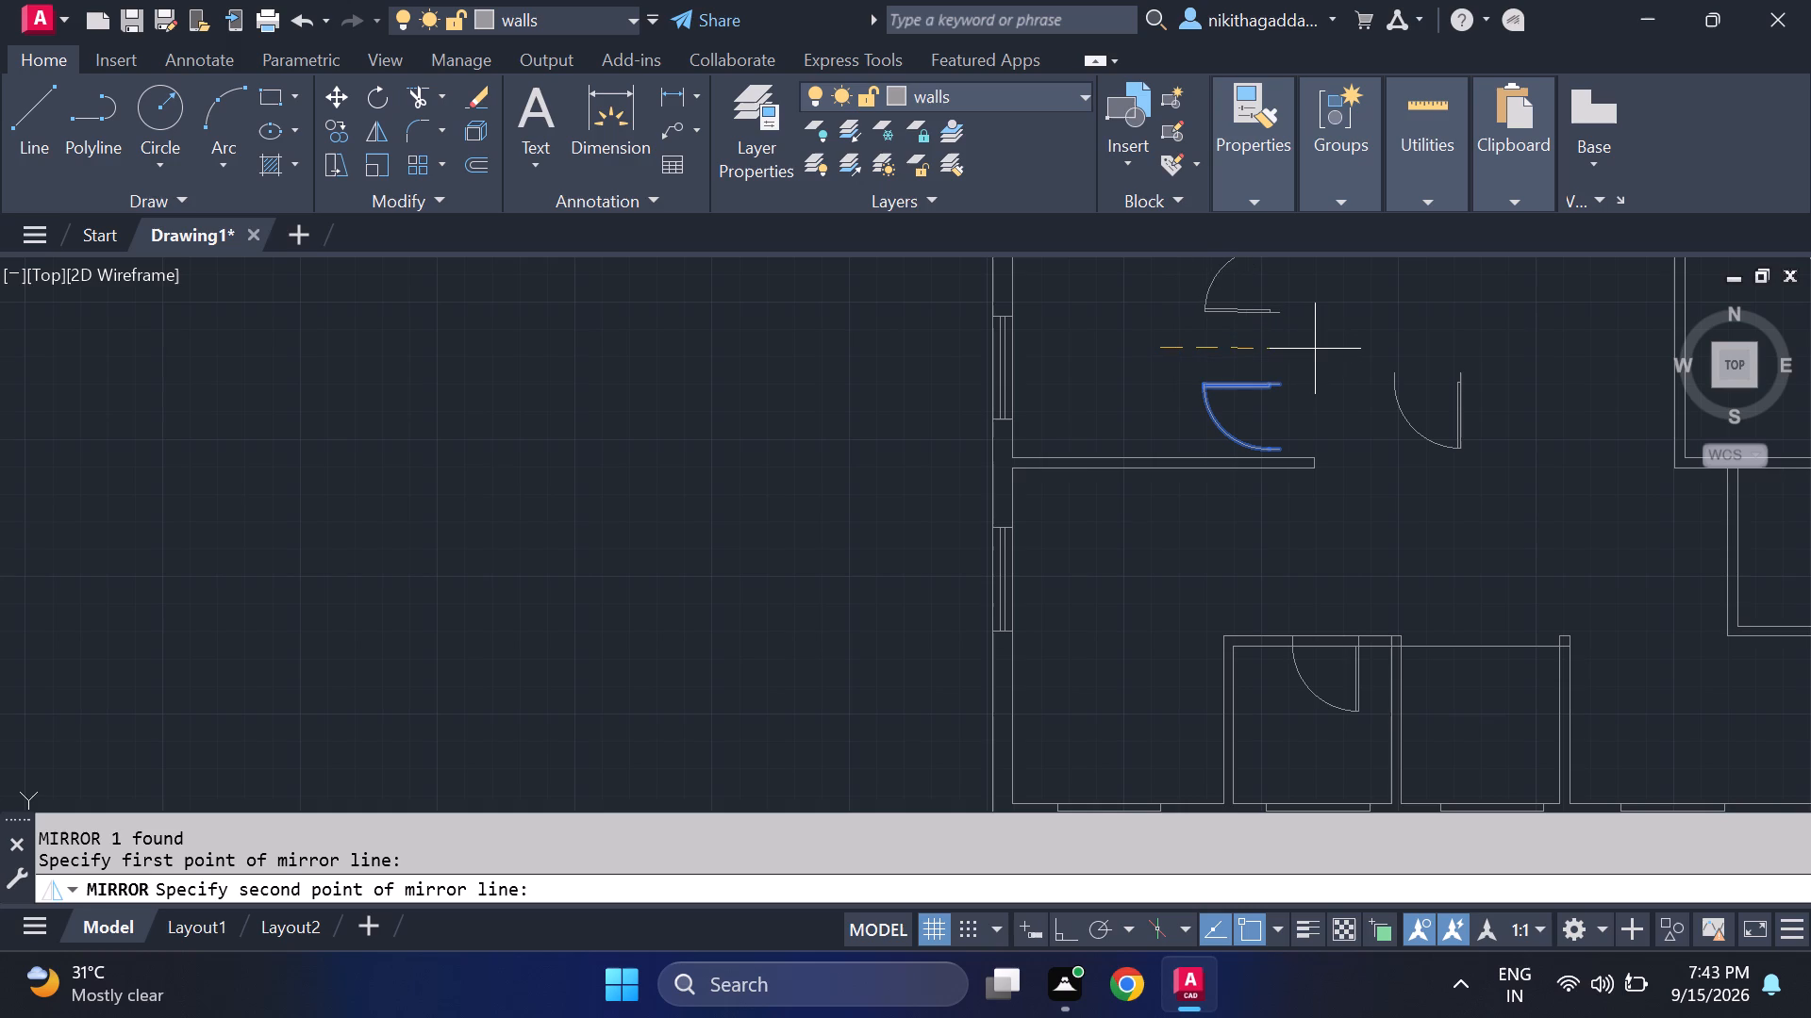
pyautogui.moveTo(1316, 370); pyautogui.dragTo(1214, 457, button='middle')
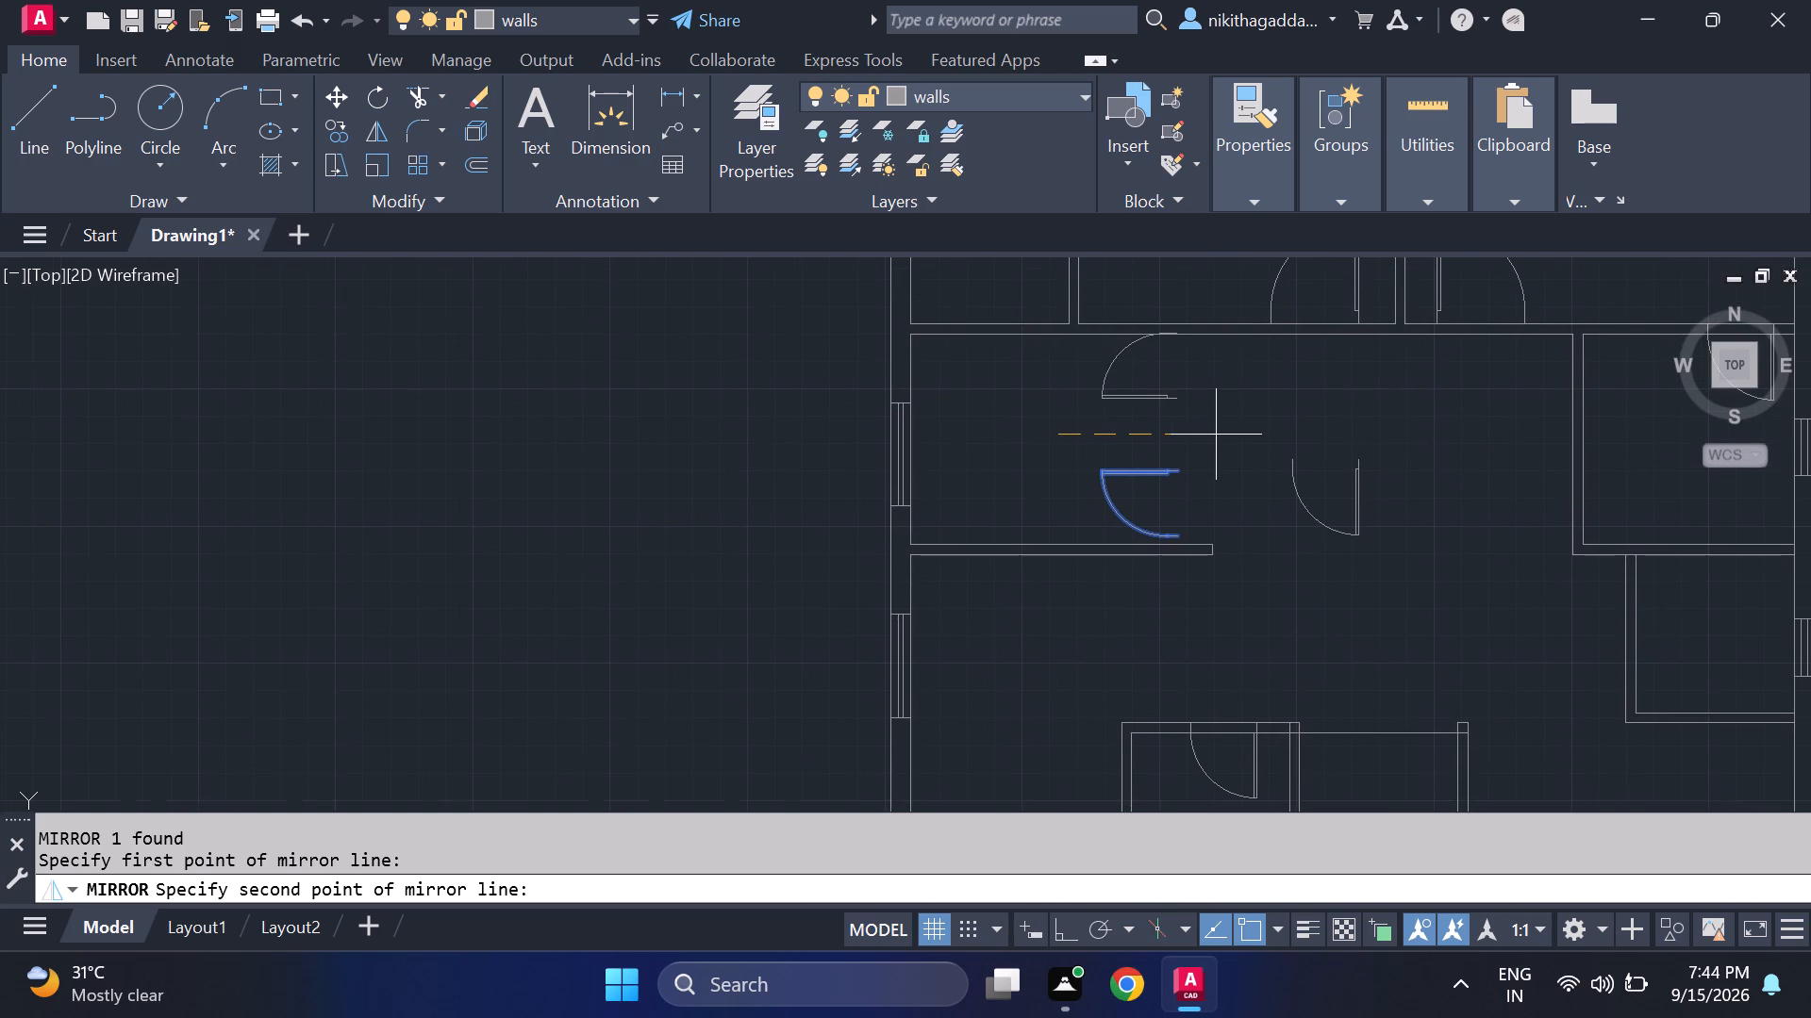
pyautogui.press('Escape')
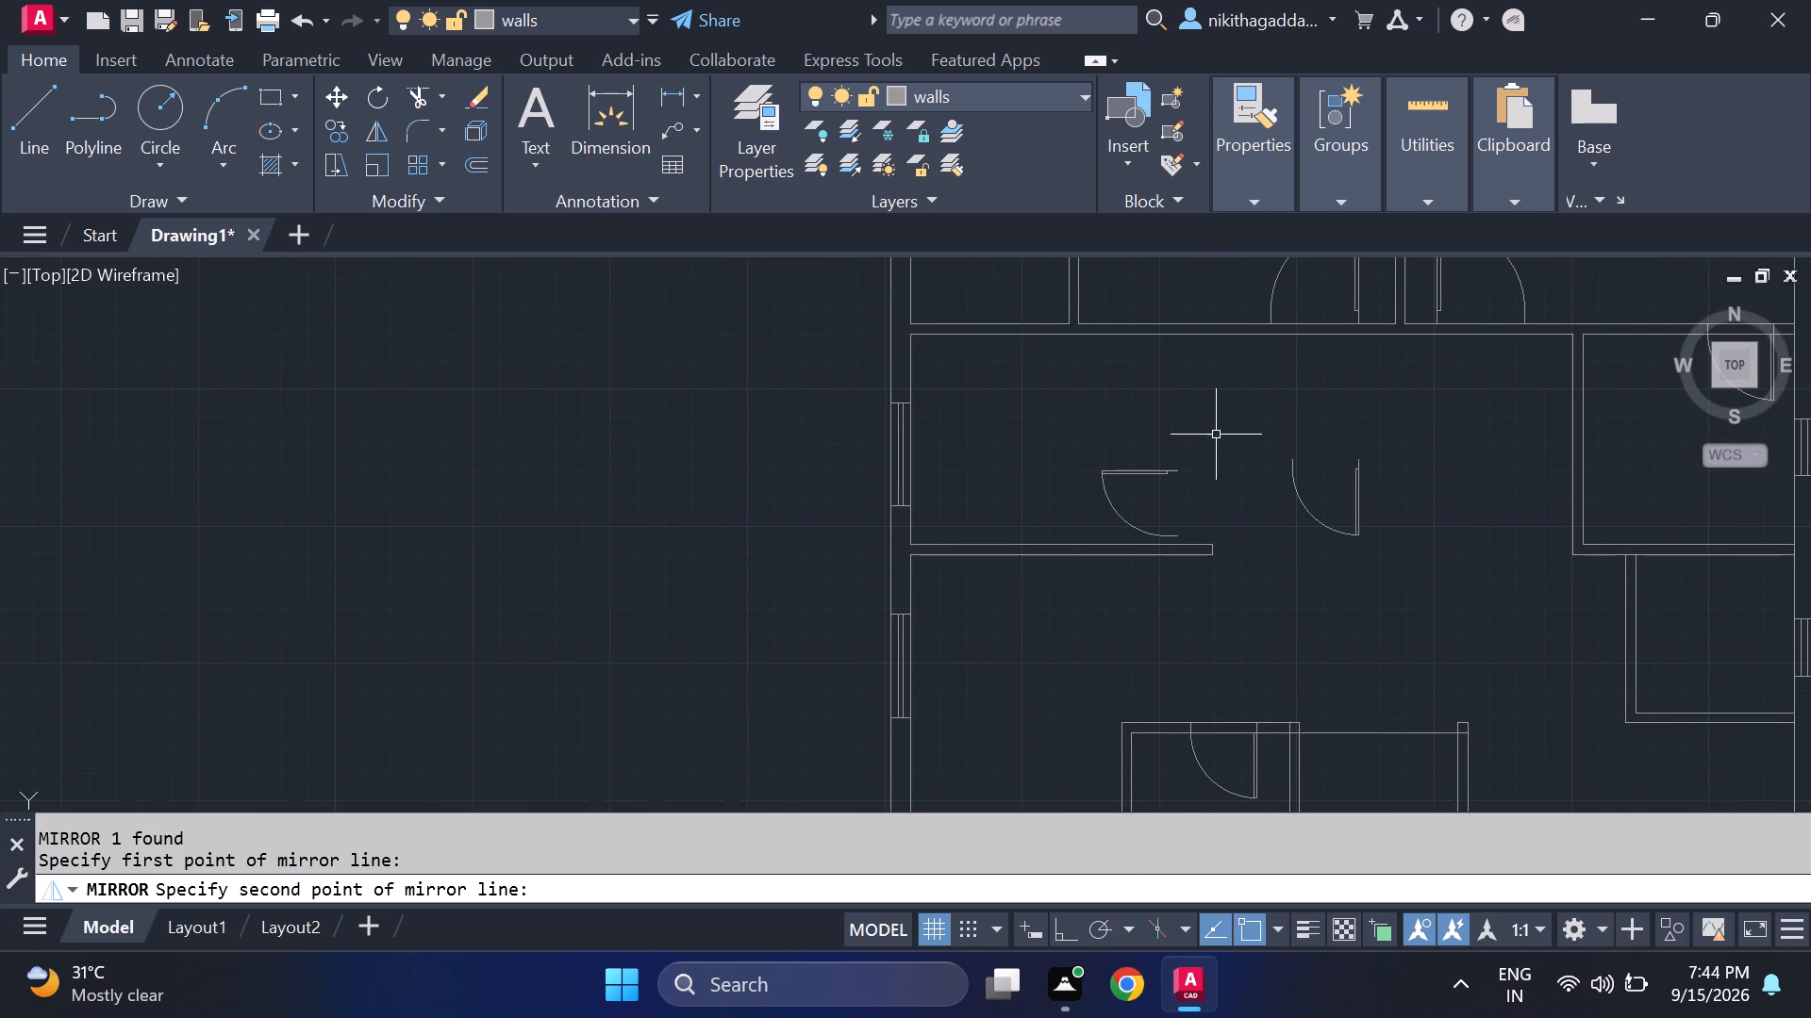
# Rotate the small door above the short west partition about 180° freehand about its hinge end.
pyautogui.click(1216, 435)
pyautogui.click(1085, 527)
pyautogui.write('ro')
pyautogui.press('Return')
pyautogui.click(1180, 470)
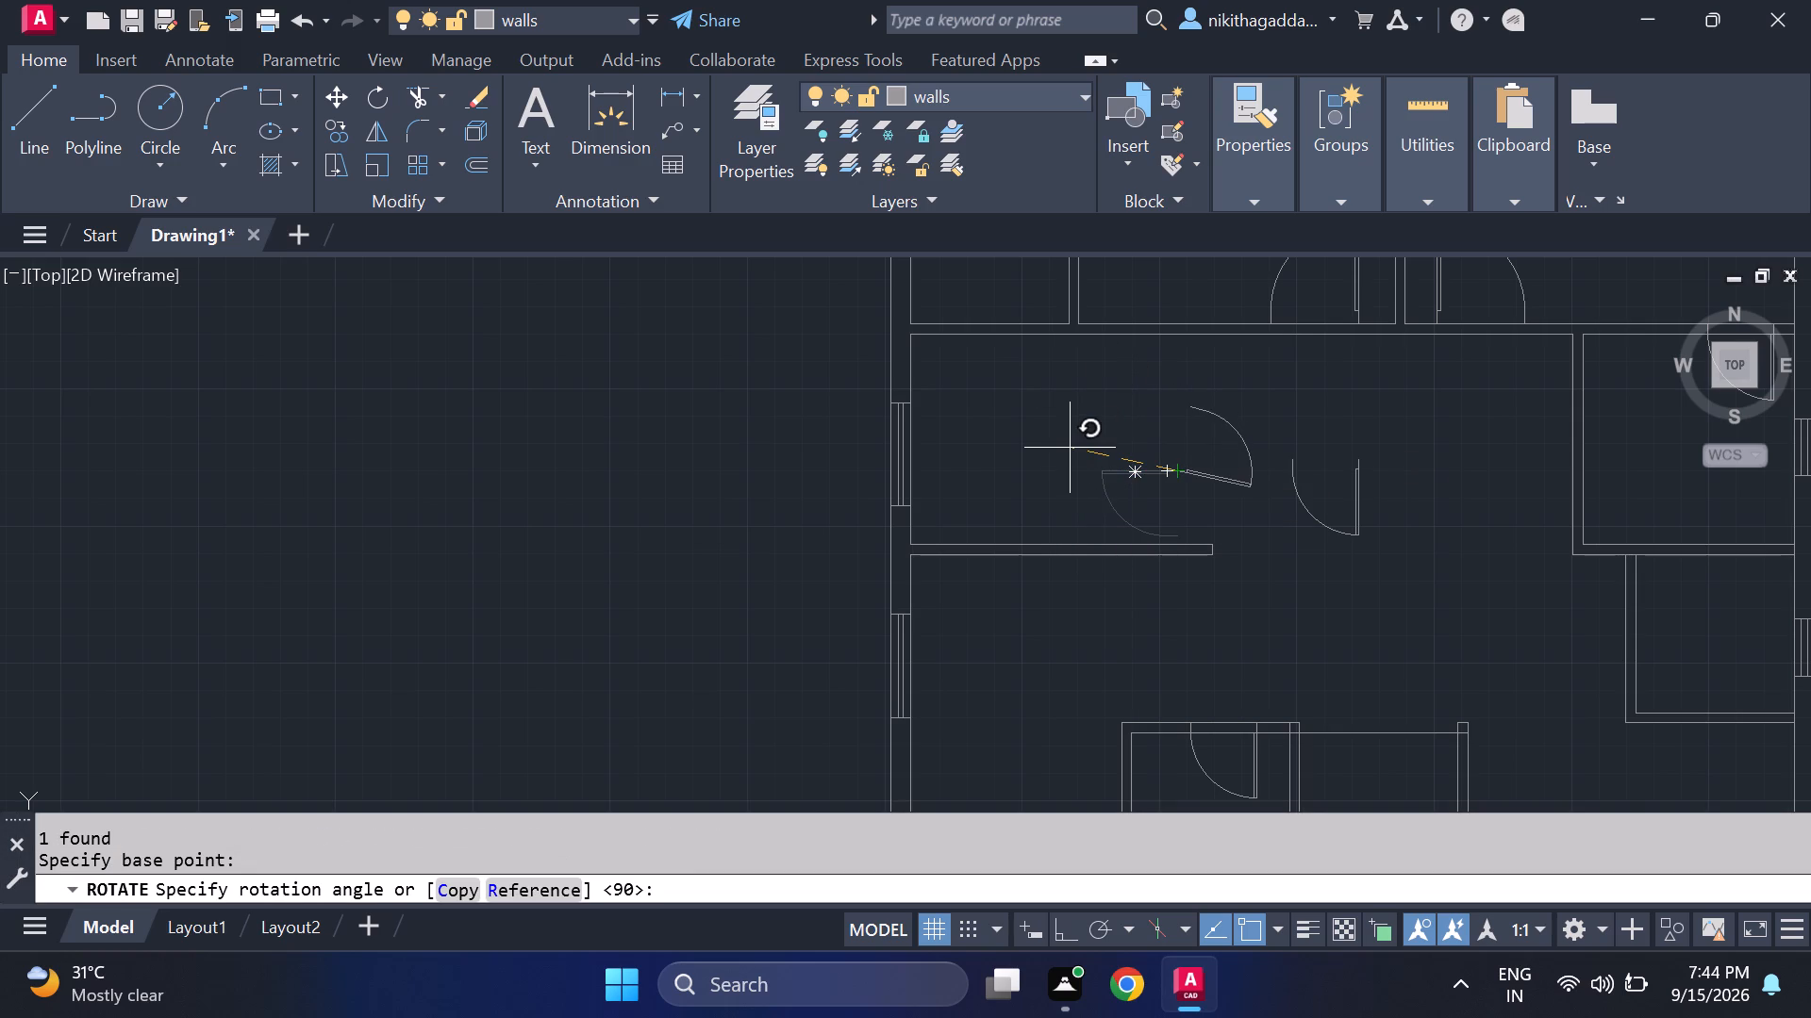
pyautogui.click(1034, 457)
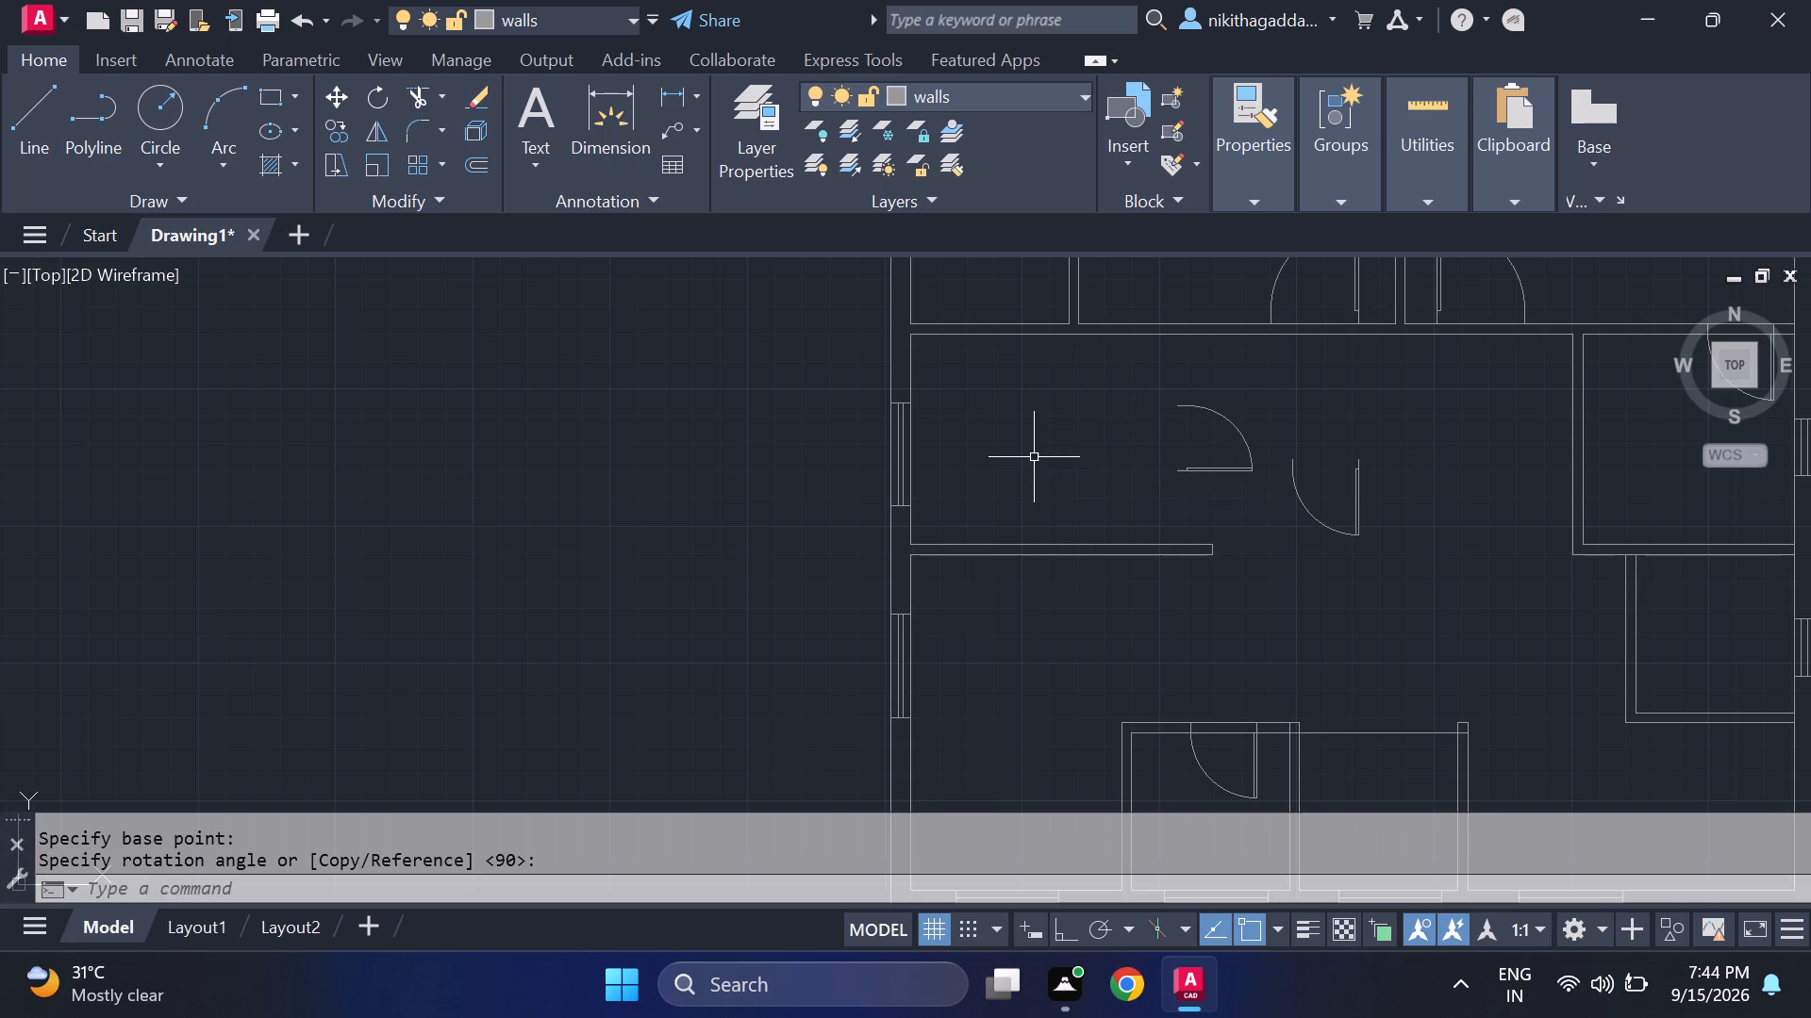
# Erase the reduced mirrored door left in the open central space.
pyautogui.click(1391, 464)
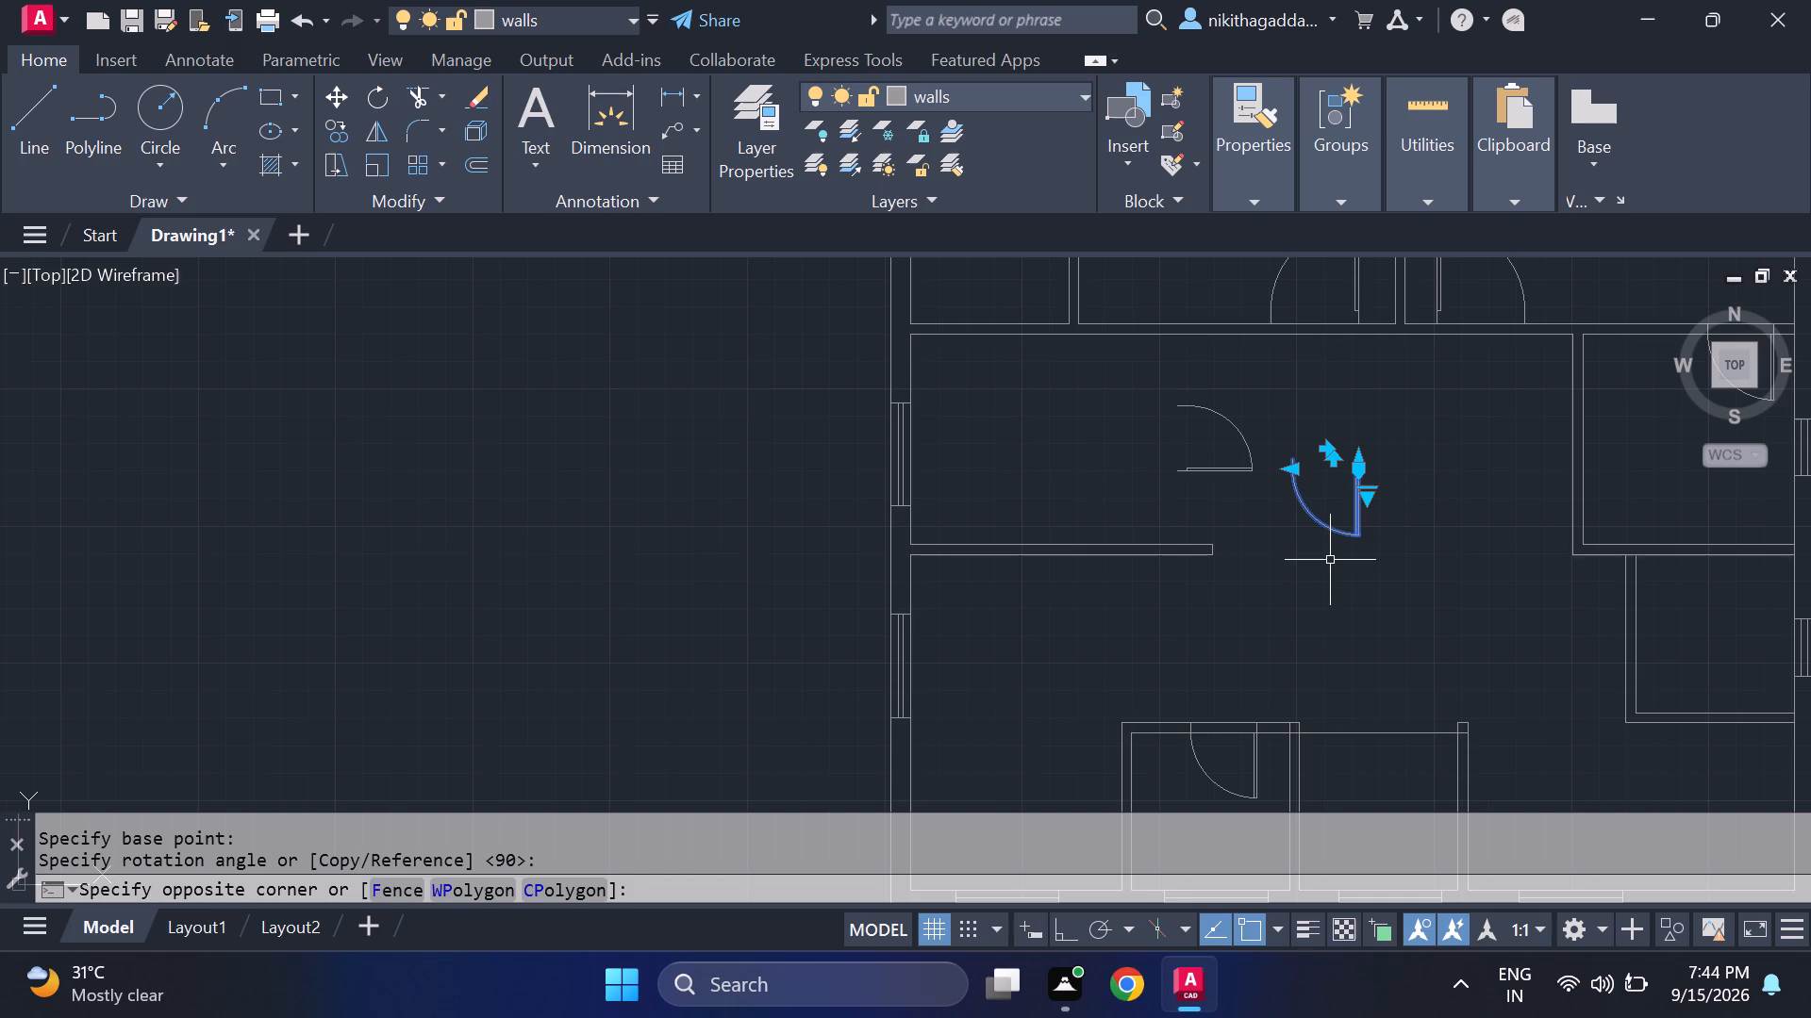
pyautogui.click(1330, 560)
pyautogui.press('Delete')
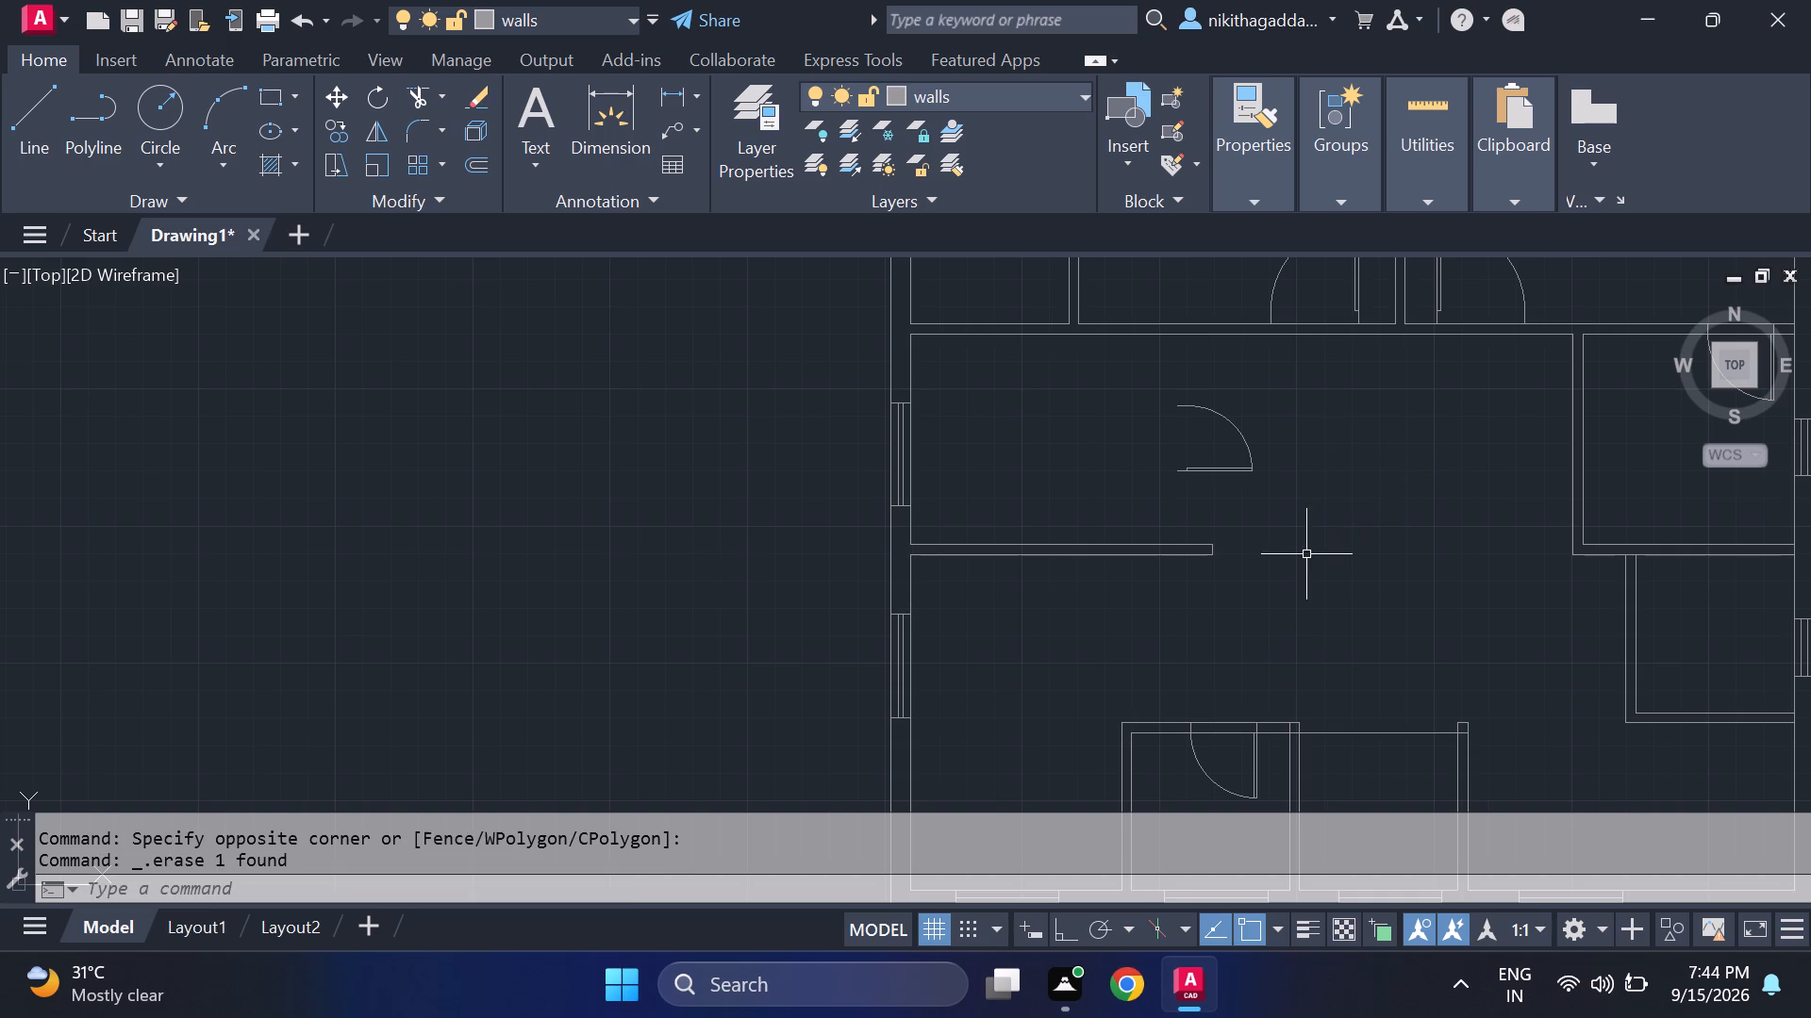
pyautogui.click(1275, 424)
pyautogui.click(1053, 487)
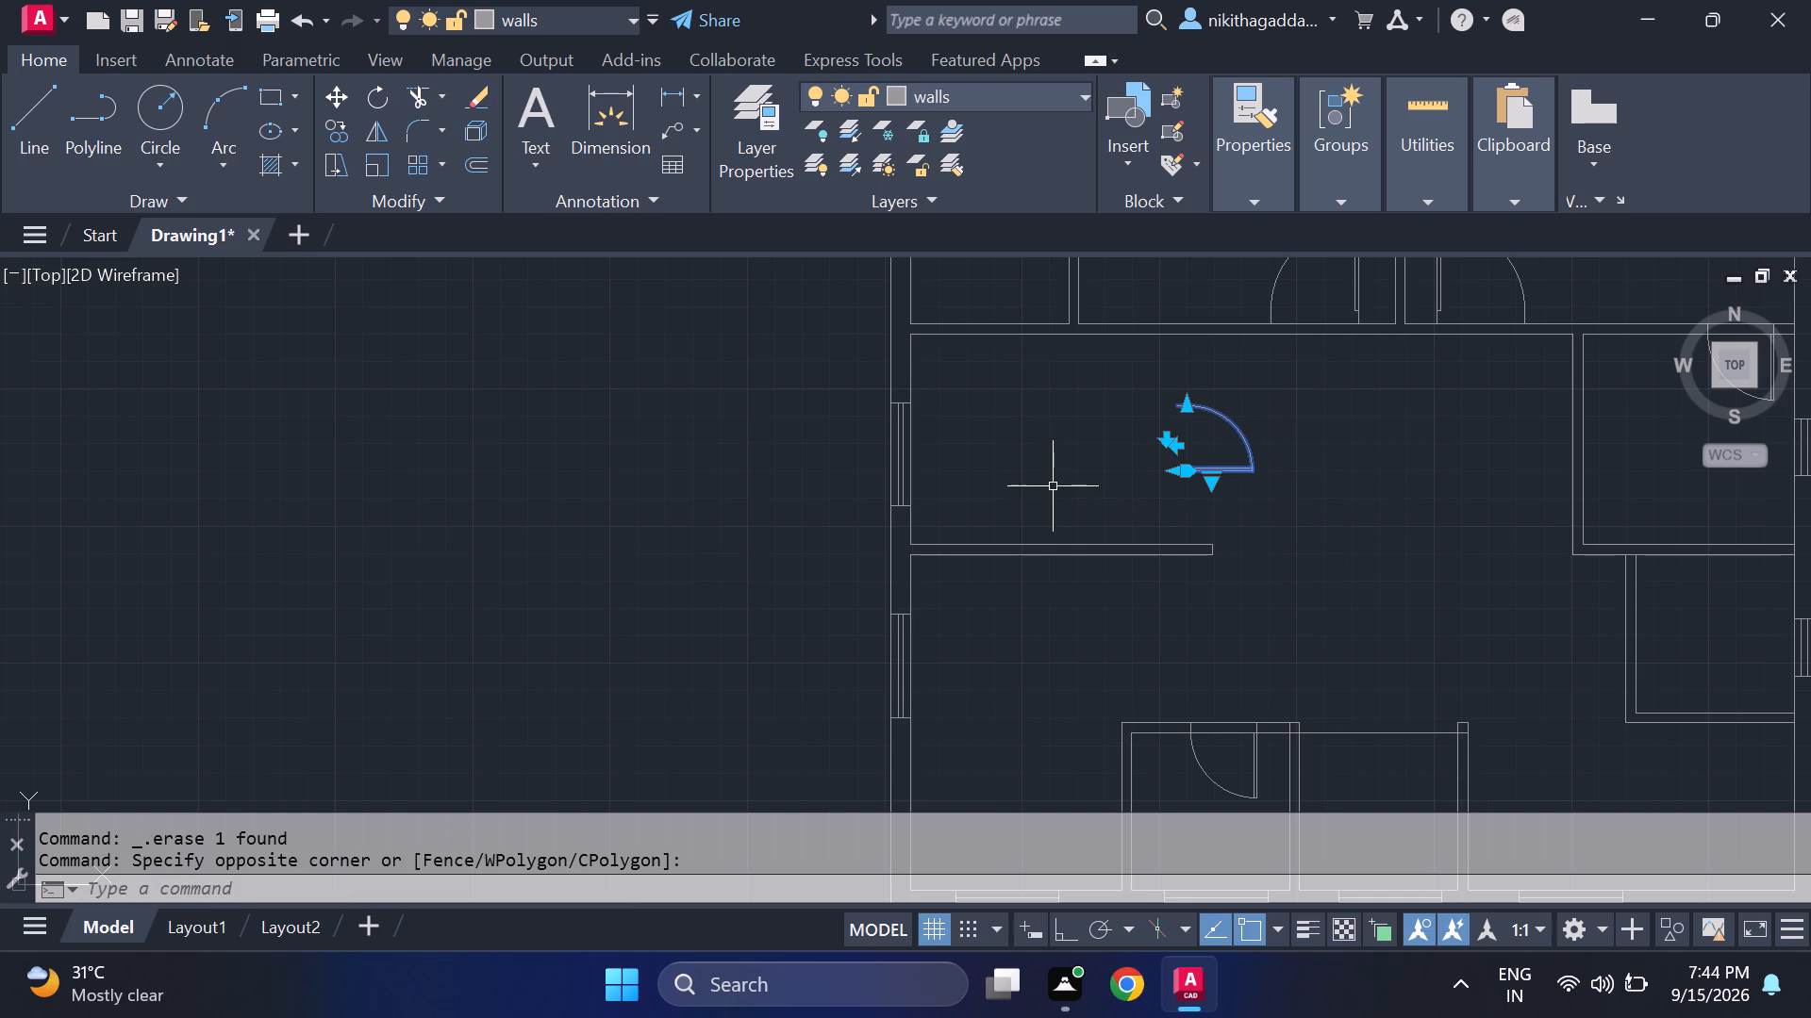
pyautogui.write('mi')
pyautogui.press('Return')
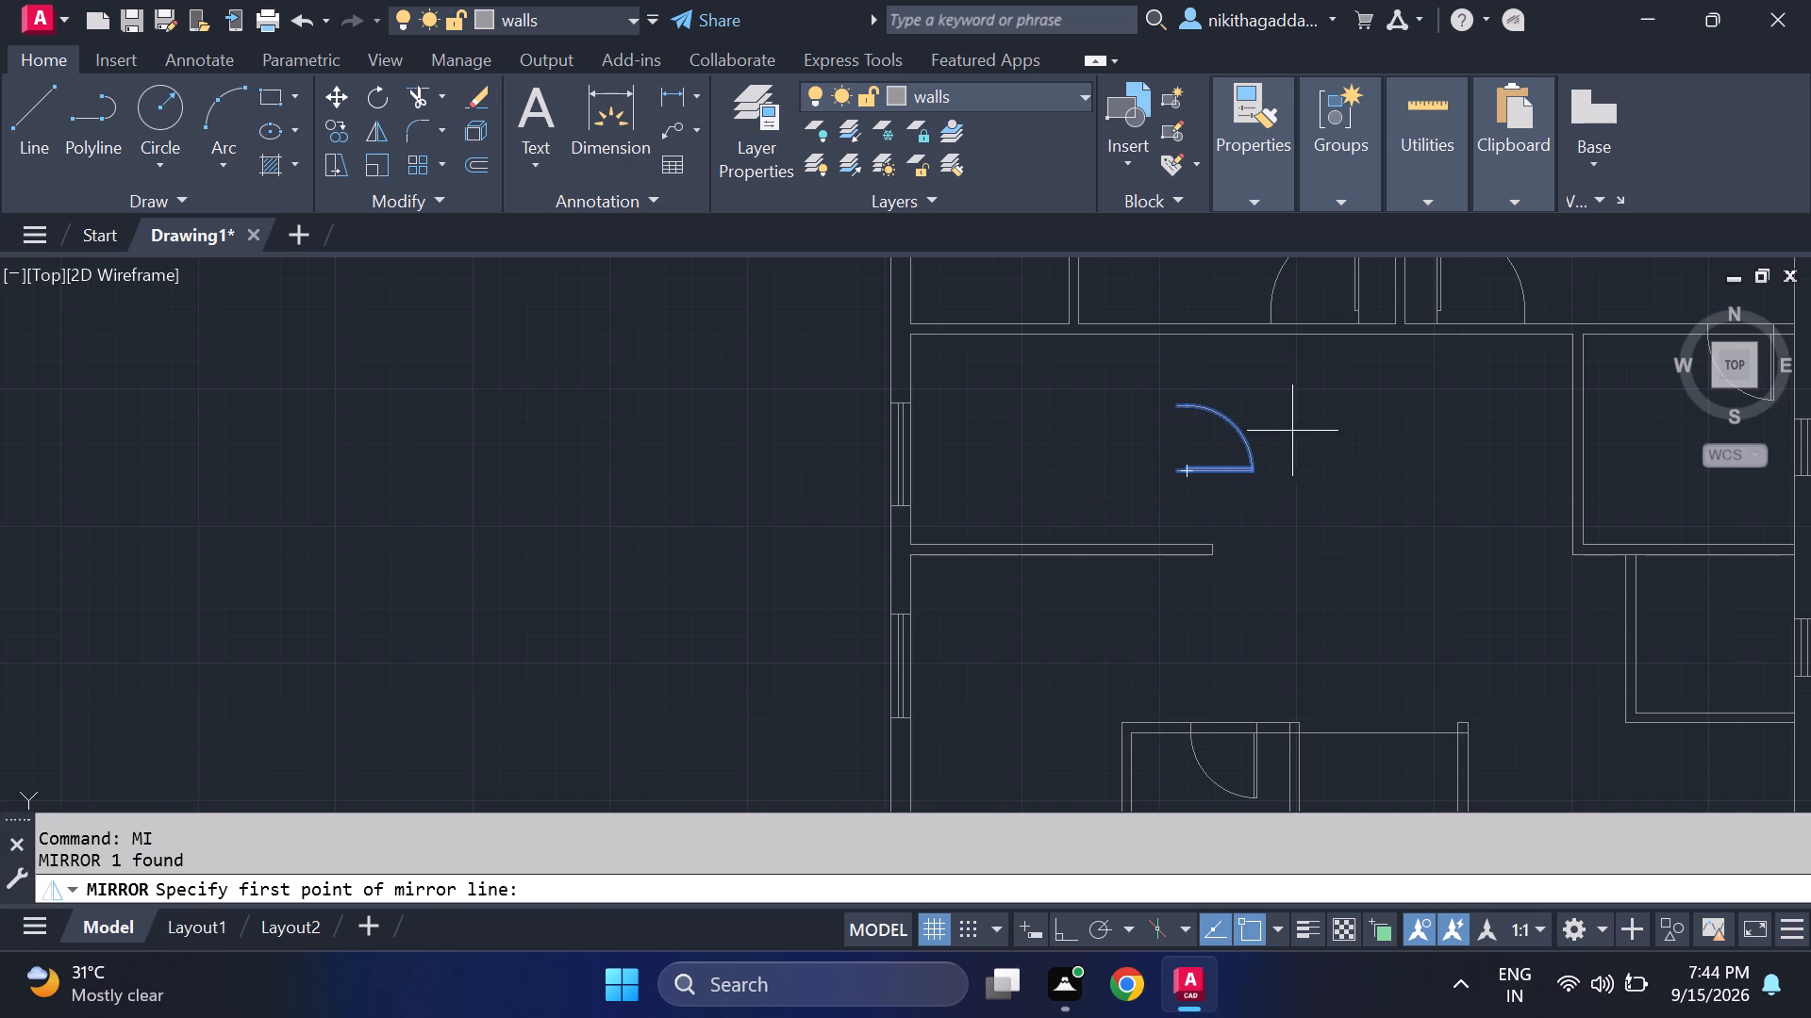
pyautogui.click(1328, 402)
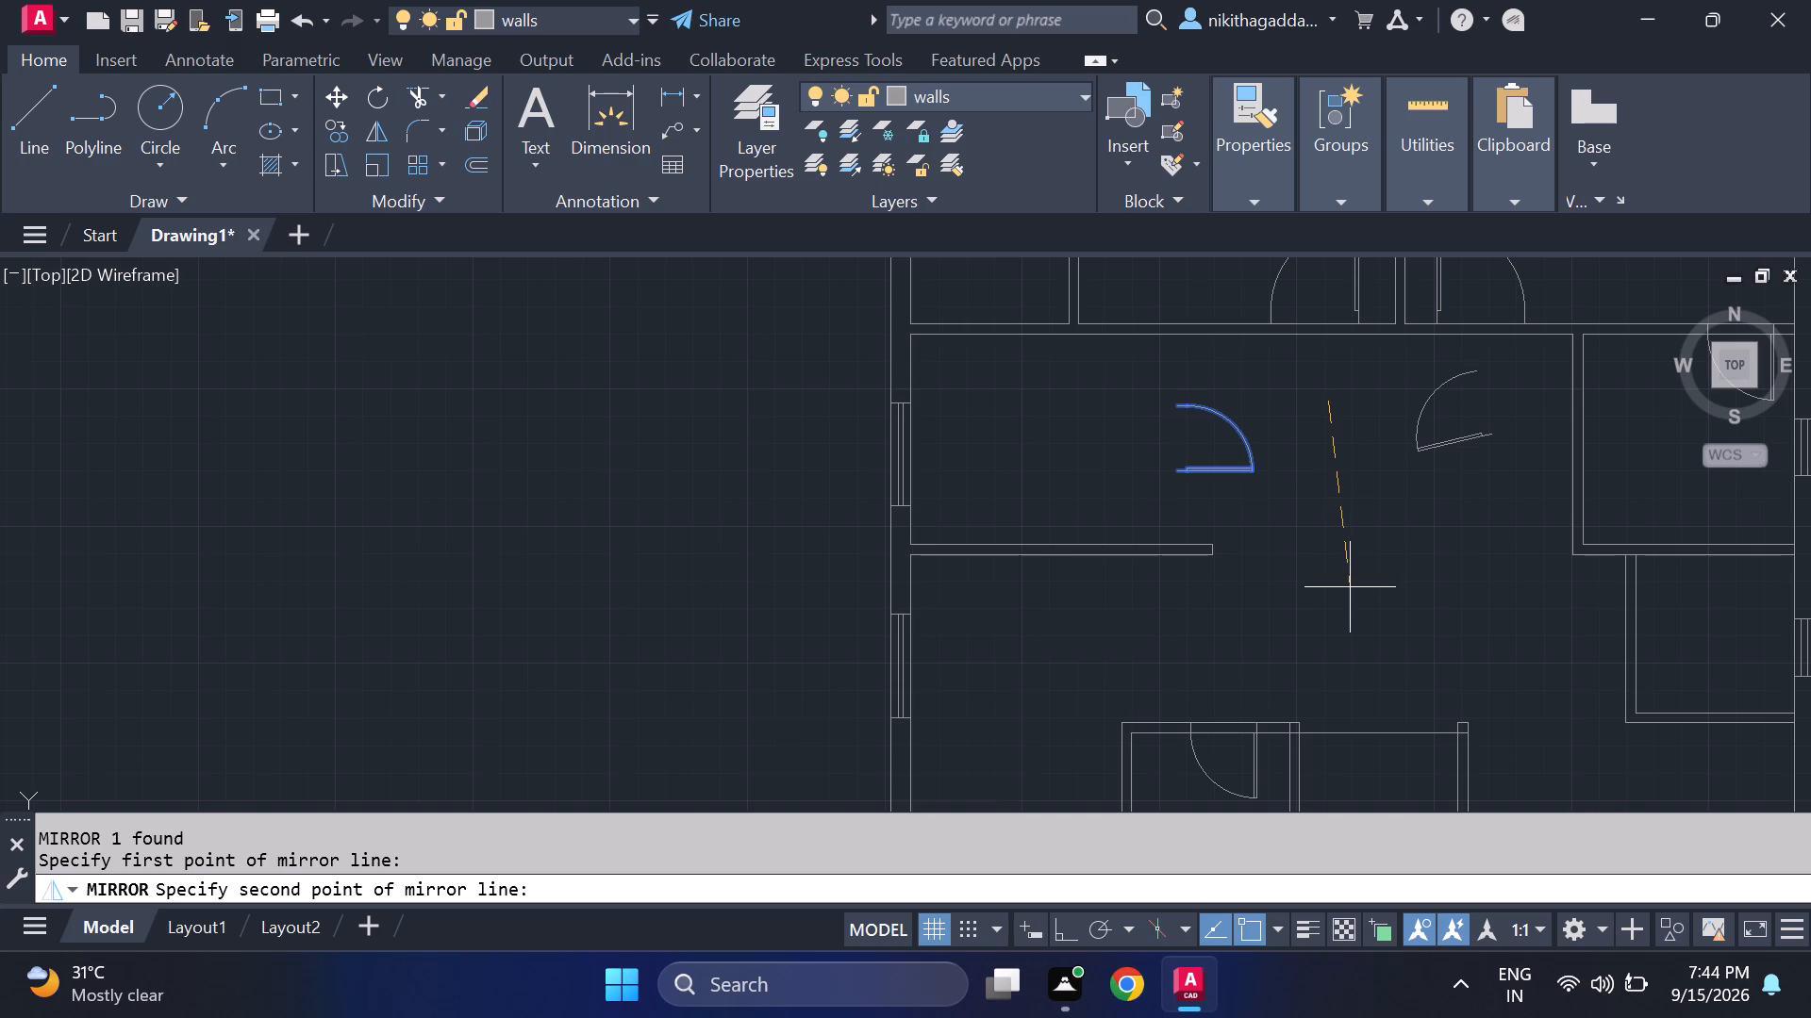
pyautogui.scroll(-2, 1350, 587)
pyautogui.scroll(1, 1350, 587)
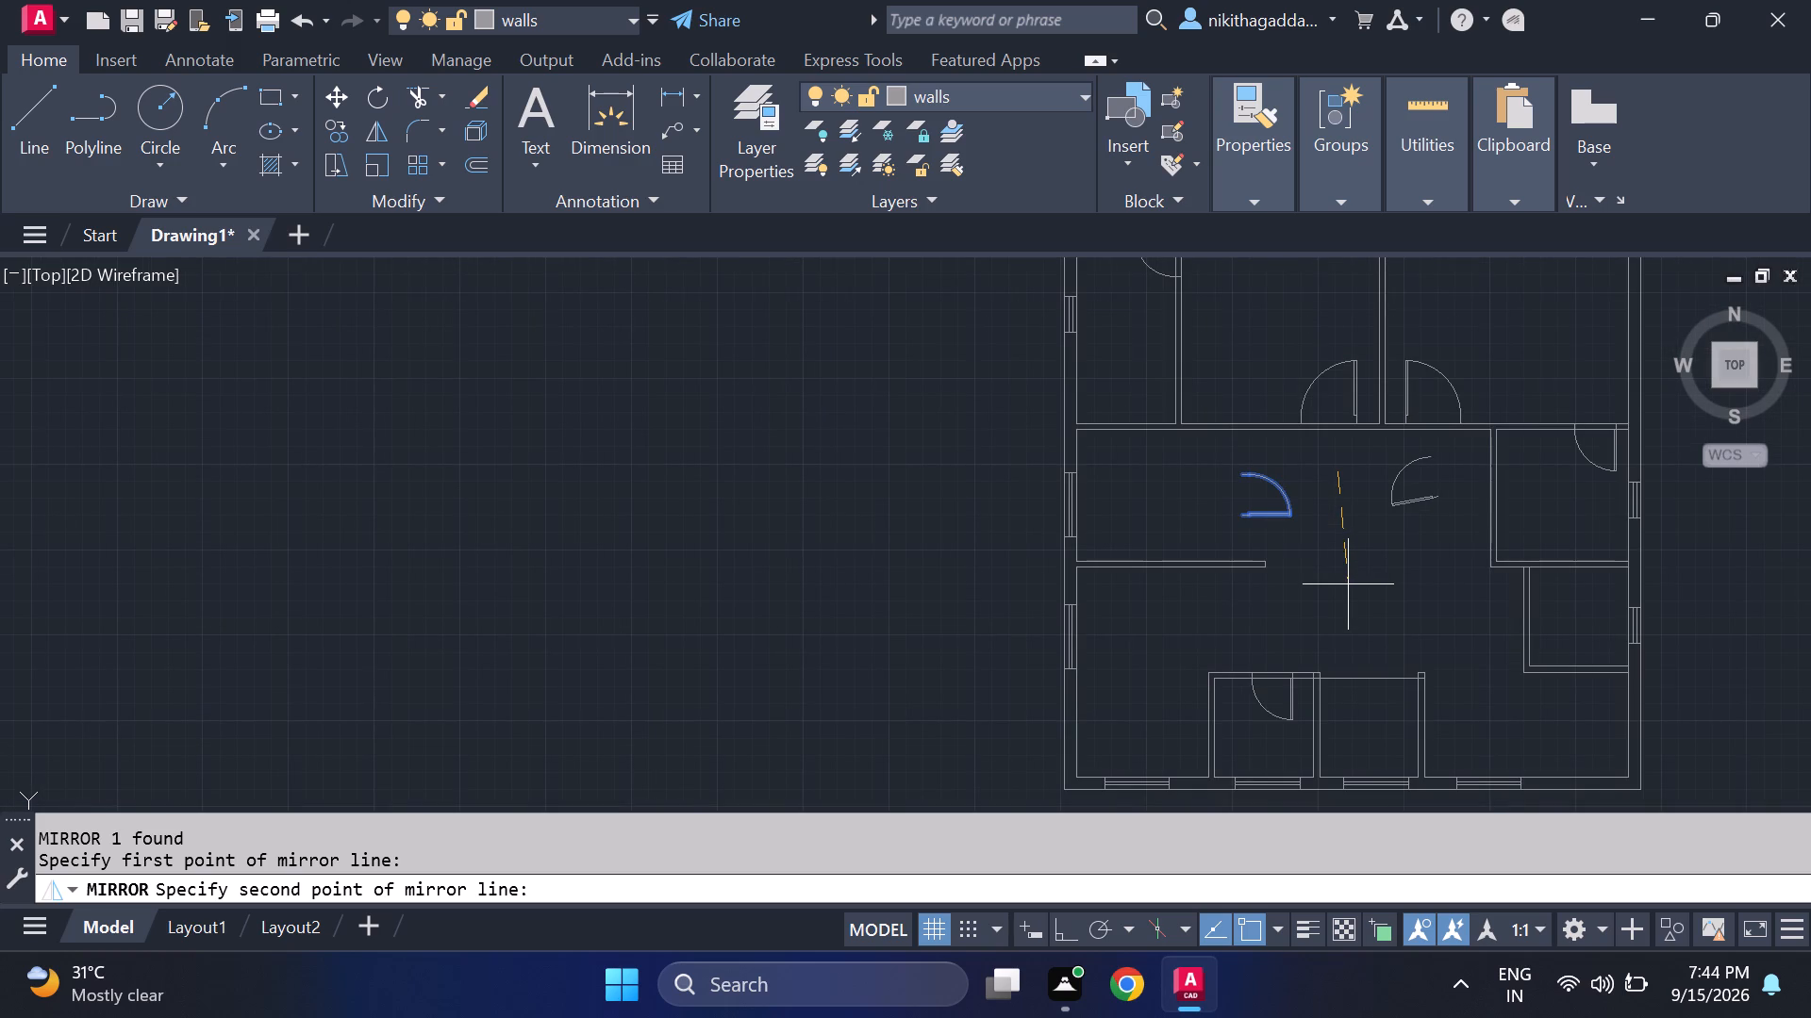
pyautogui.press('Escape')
# Mirror the small door above the short west partition across a horizontal line below it, keeping the original.
pyautogui.write('mi')
pyautogui.press('Return')
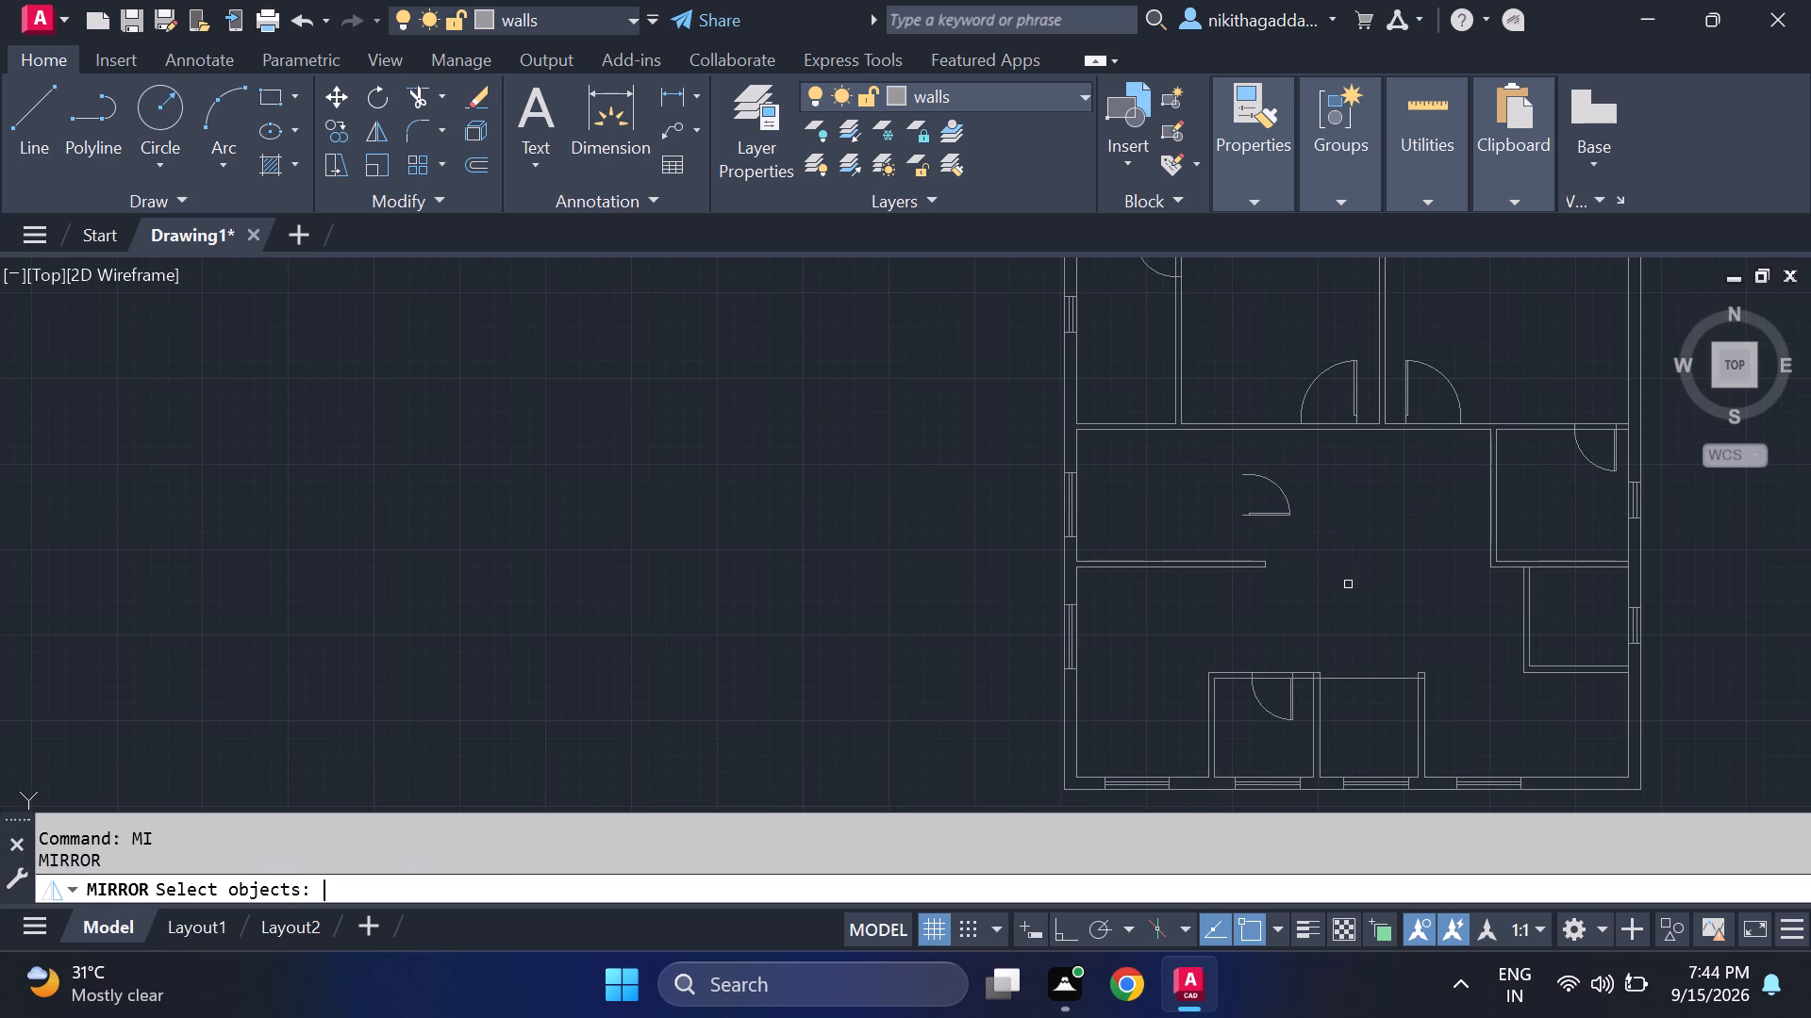
pyautogui.scroll(2, 1254, 528)
pyautogui.moveTo(1458, 421); pyautogui.dragTo(1364, 443)
pyautogui.click(1062, 517)
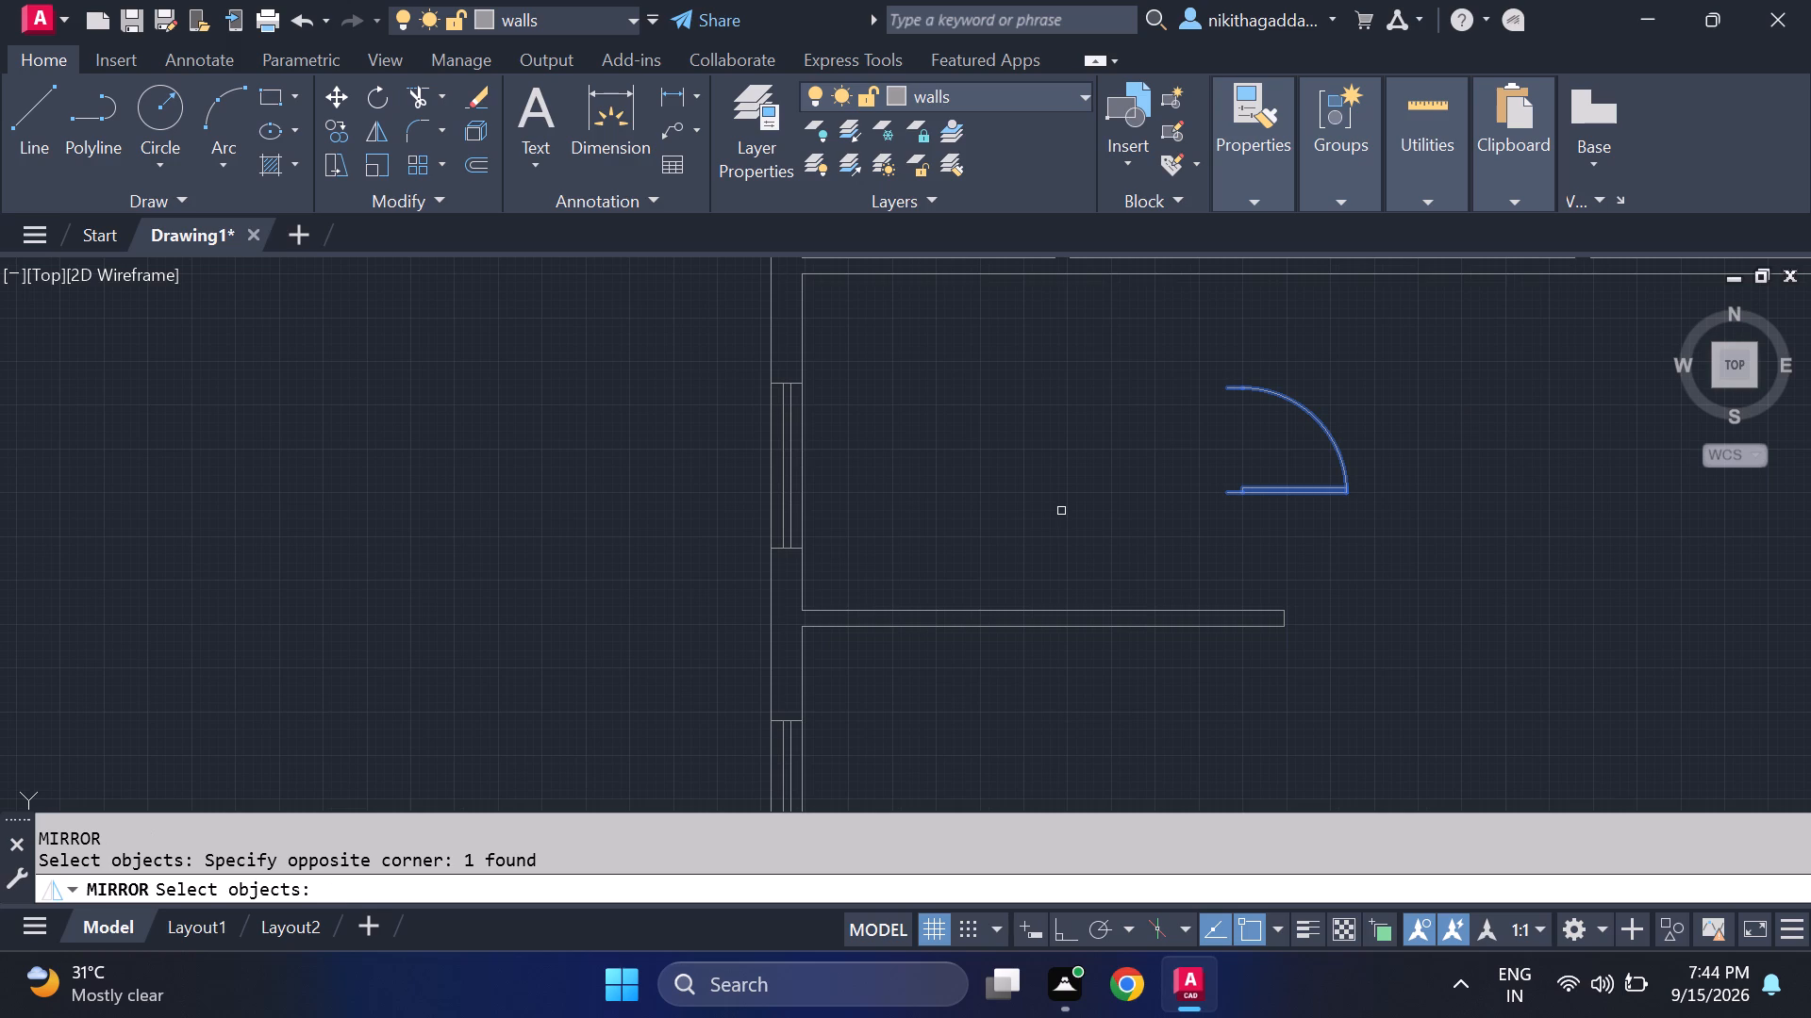
pyautogui.press('Return')
pyautogui.click(1110, 561)
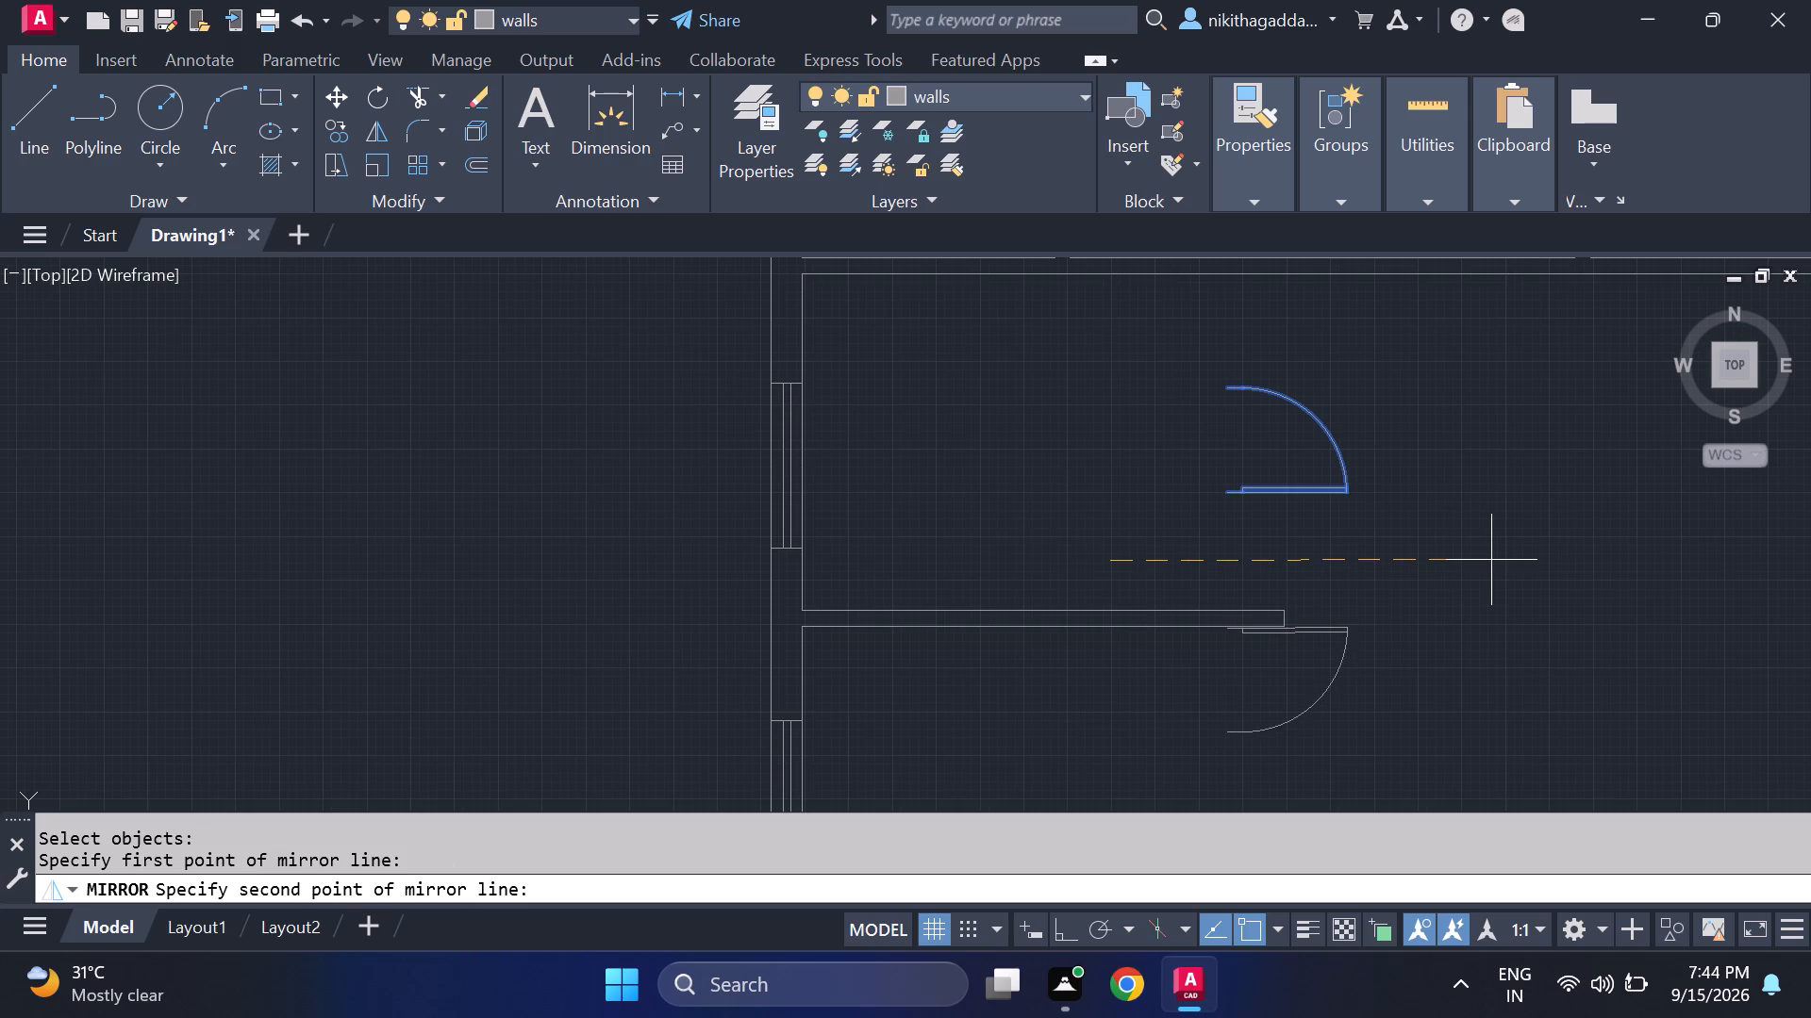
pyautogui.press('F8')
pyautogui.click(1560, 567)
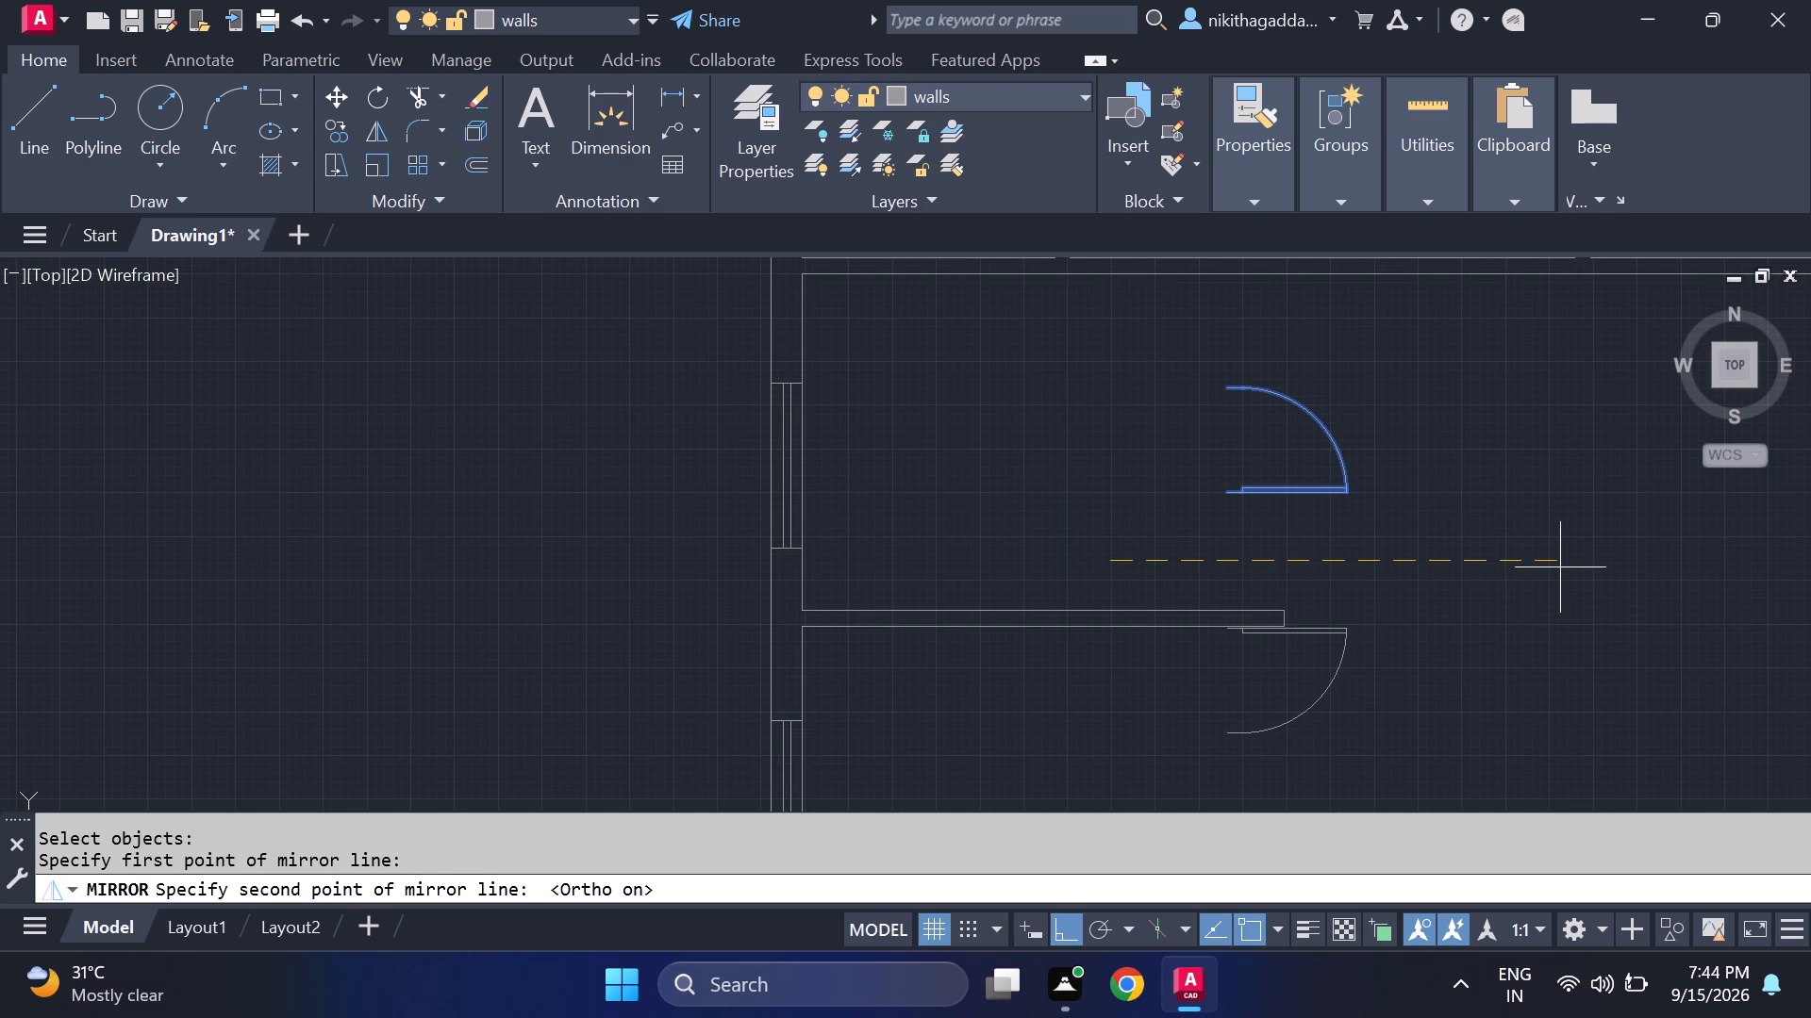
pyautogui.write('no')
pyautogui.press('Return')
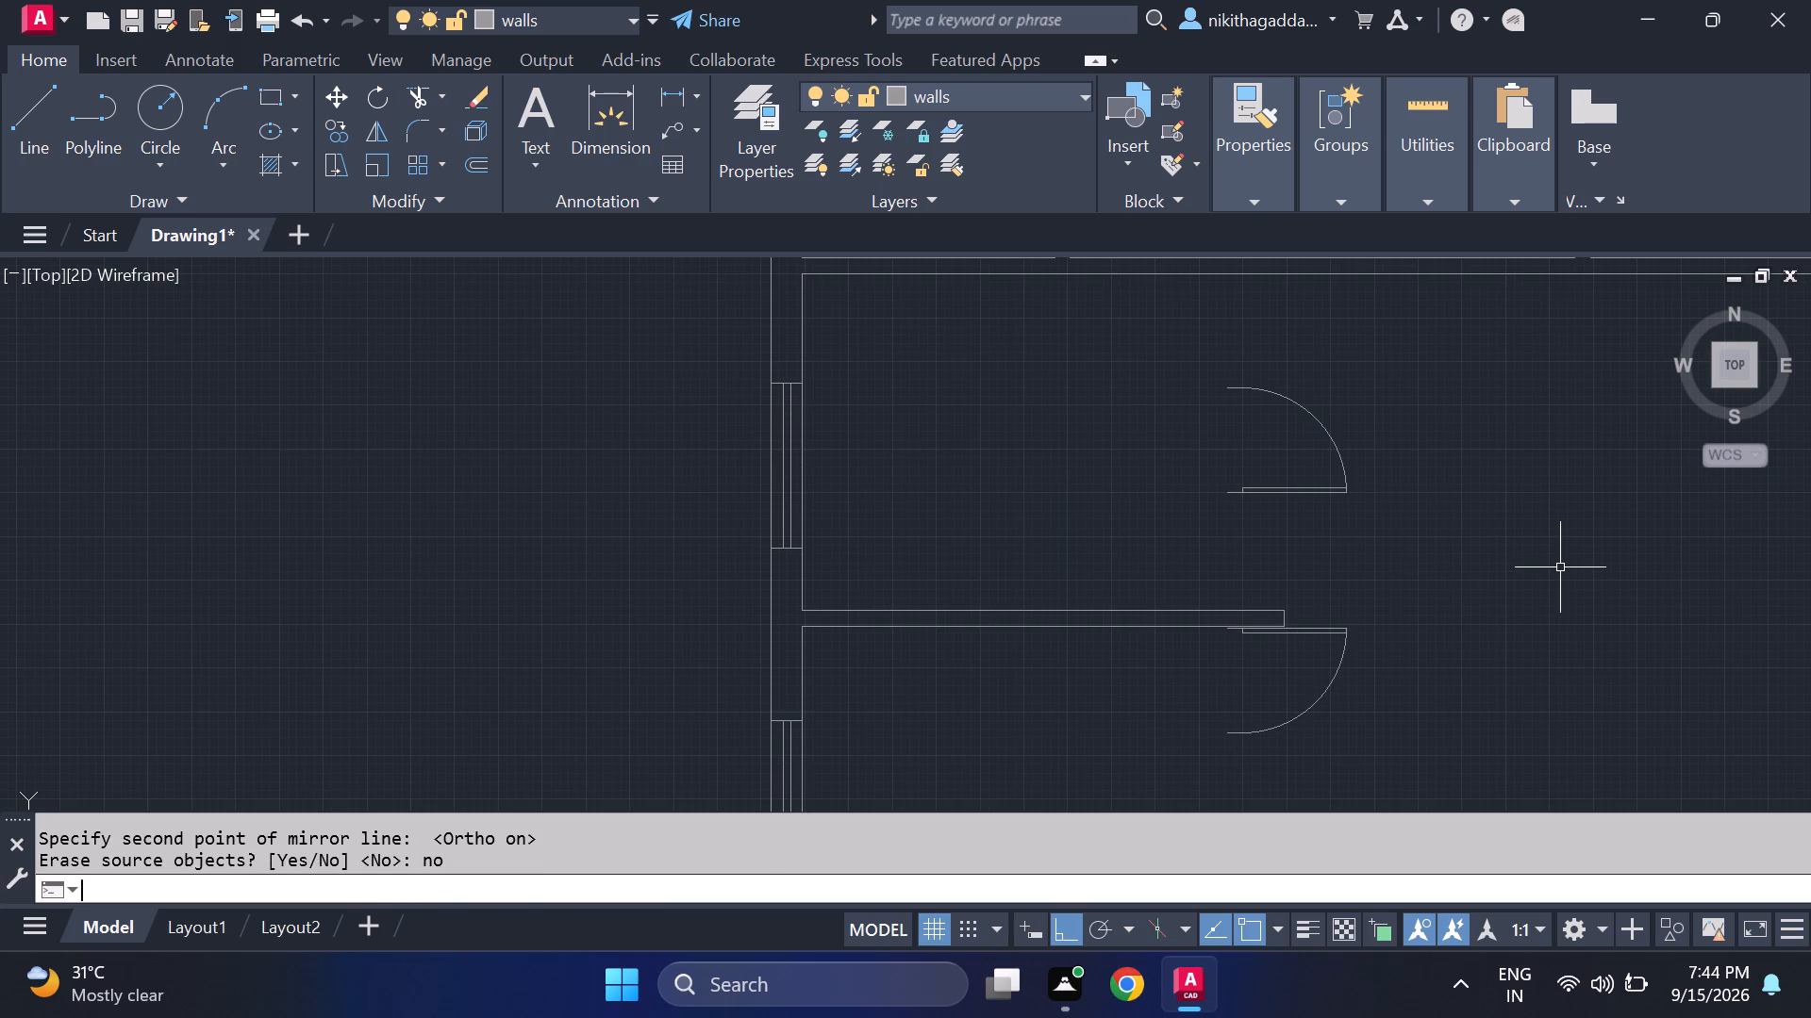
# Move the mirrored small door from its hinge end onto the west wall of the lower small east room, near its north end.
pyautogui.moveTo(1406, 577); pyautogui.dragTo(1393, 602)
pyautogui.click(1320, 700)
pyautogui.press('m')
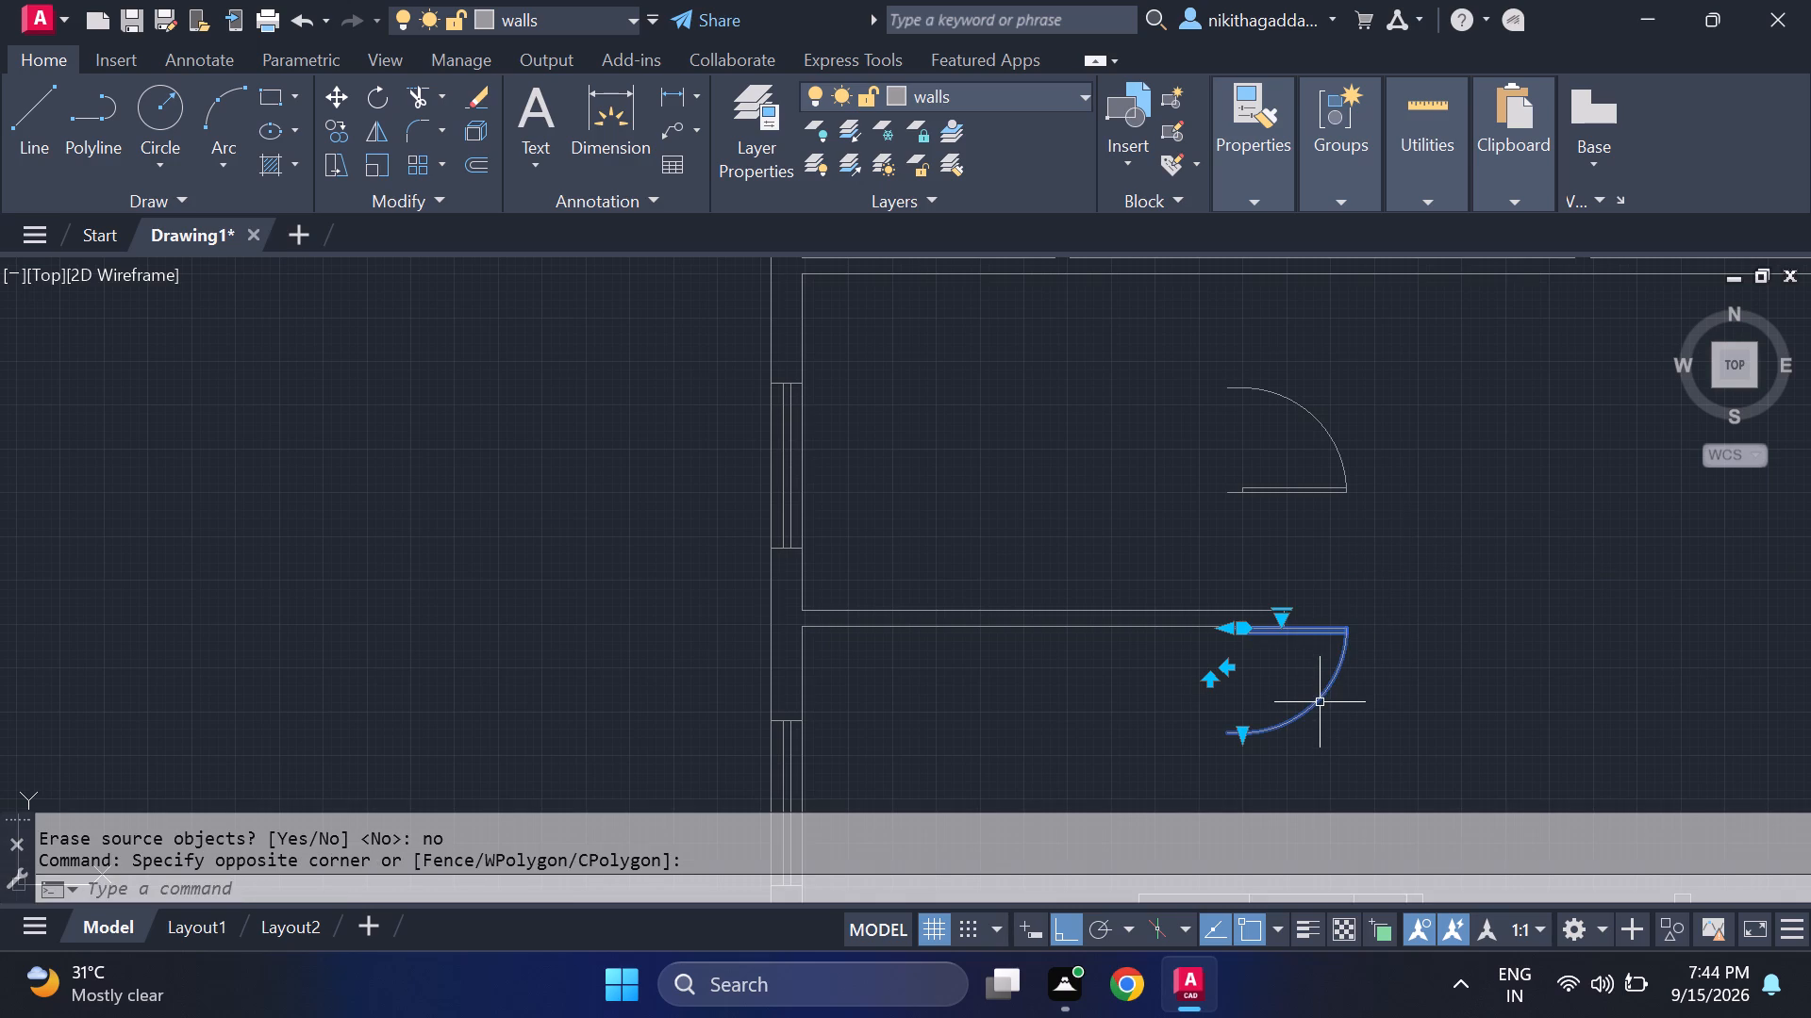
pyautogui.press('Return')
pyautogui.scroll(3, 1209, 667)
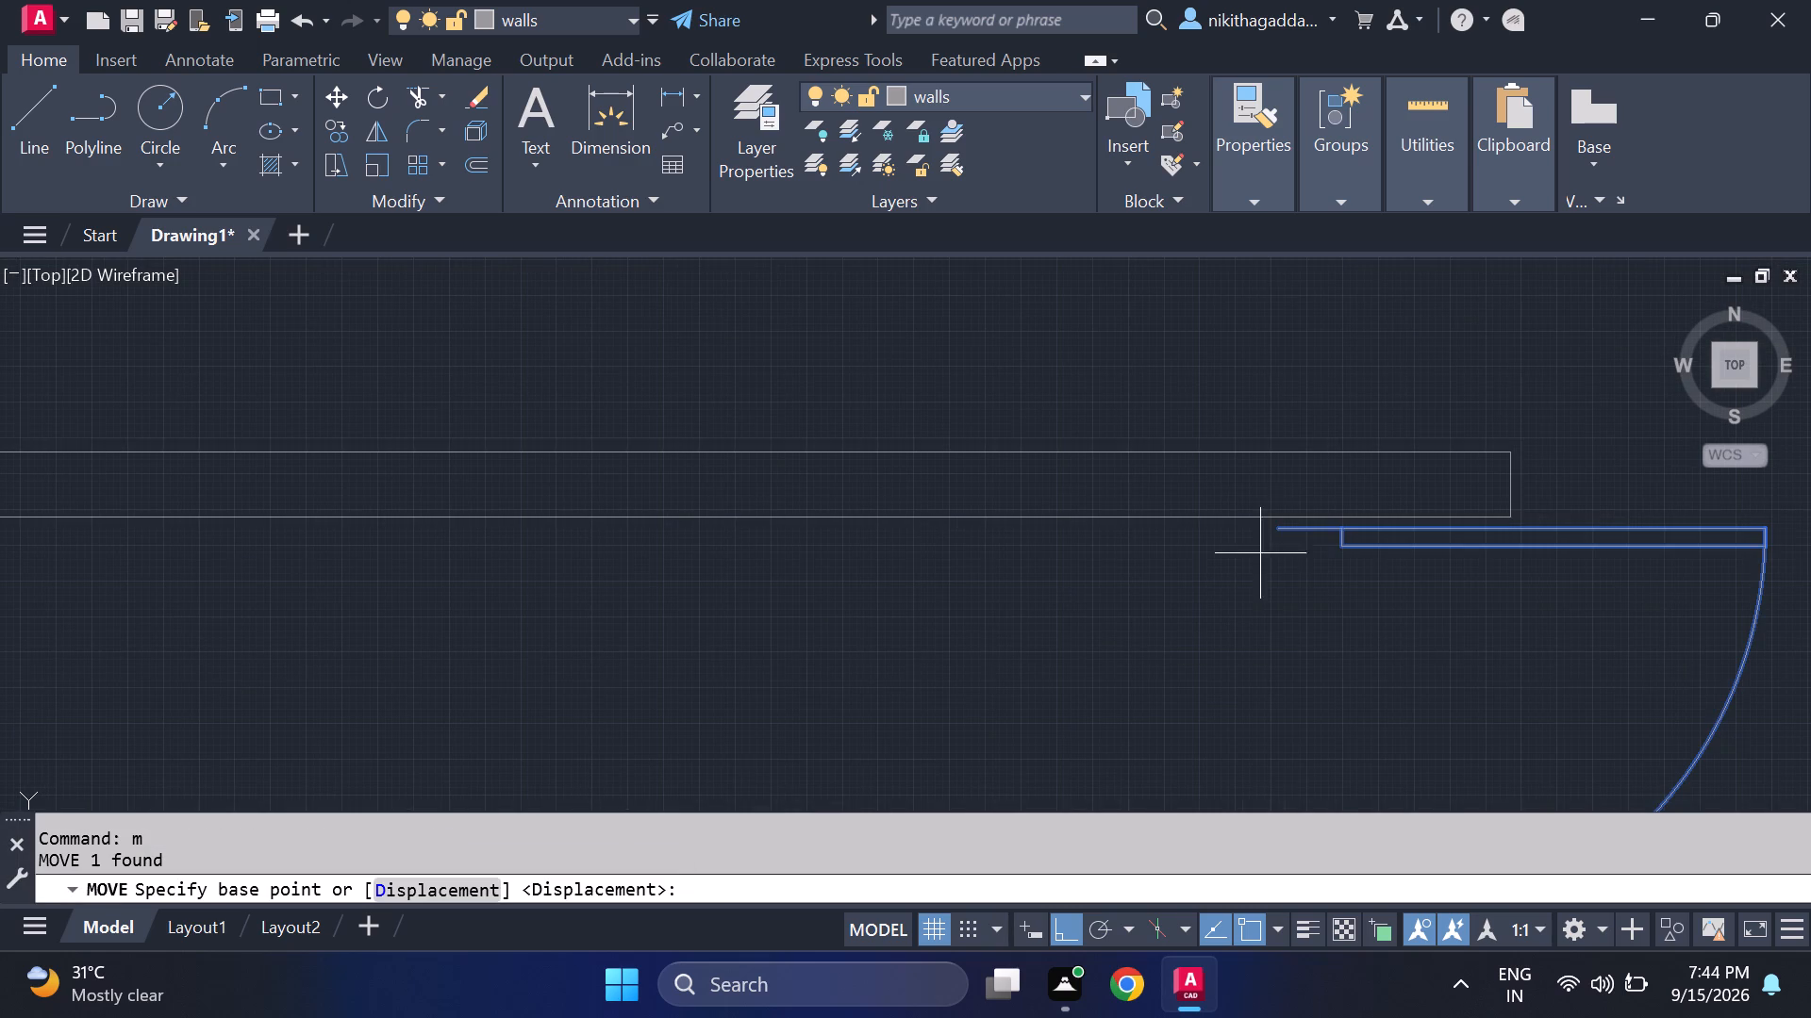
pyautogui.click(1279, 533)
pyautogui.scroll(-3, 1287, 666)
pyautogui.moveTo(1251, 620); pyautogui.dragTo(1069, 623, button='middle')
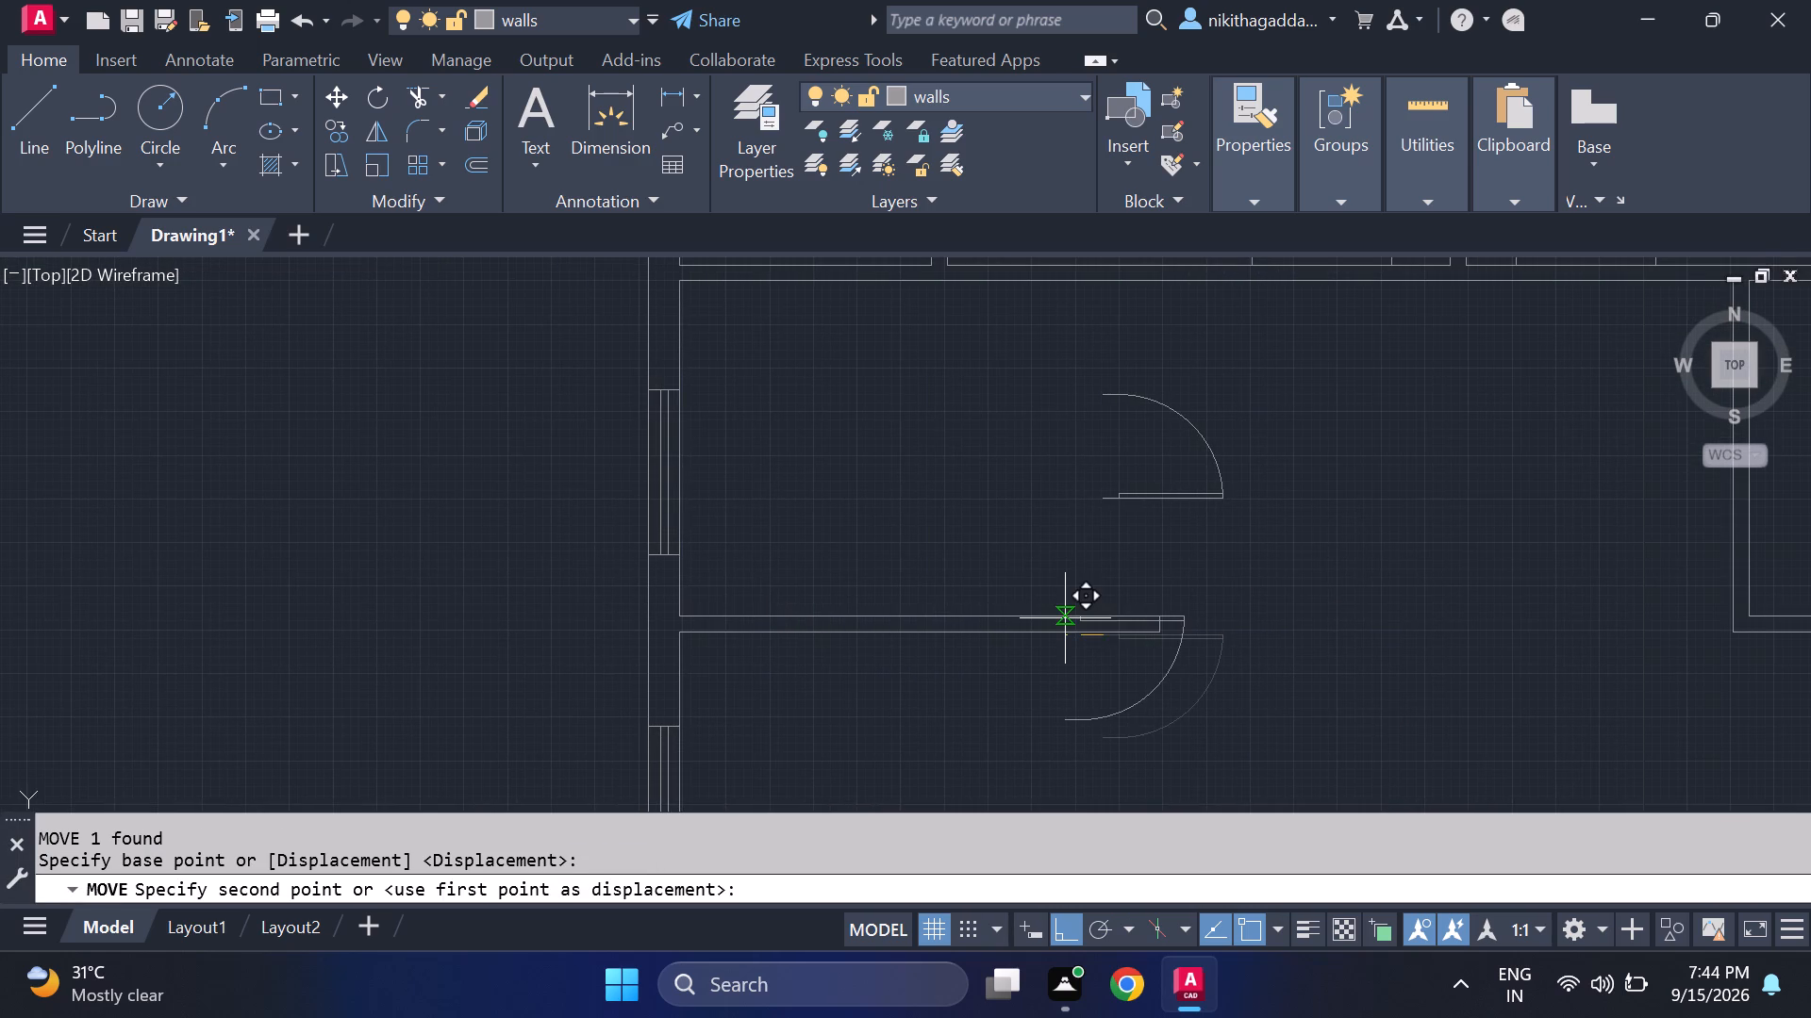
pyautogui.press('F8')
pyautogui.scroll(-3, 1188, 558)
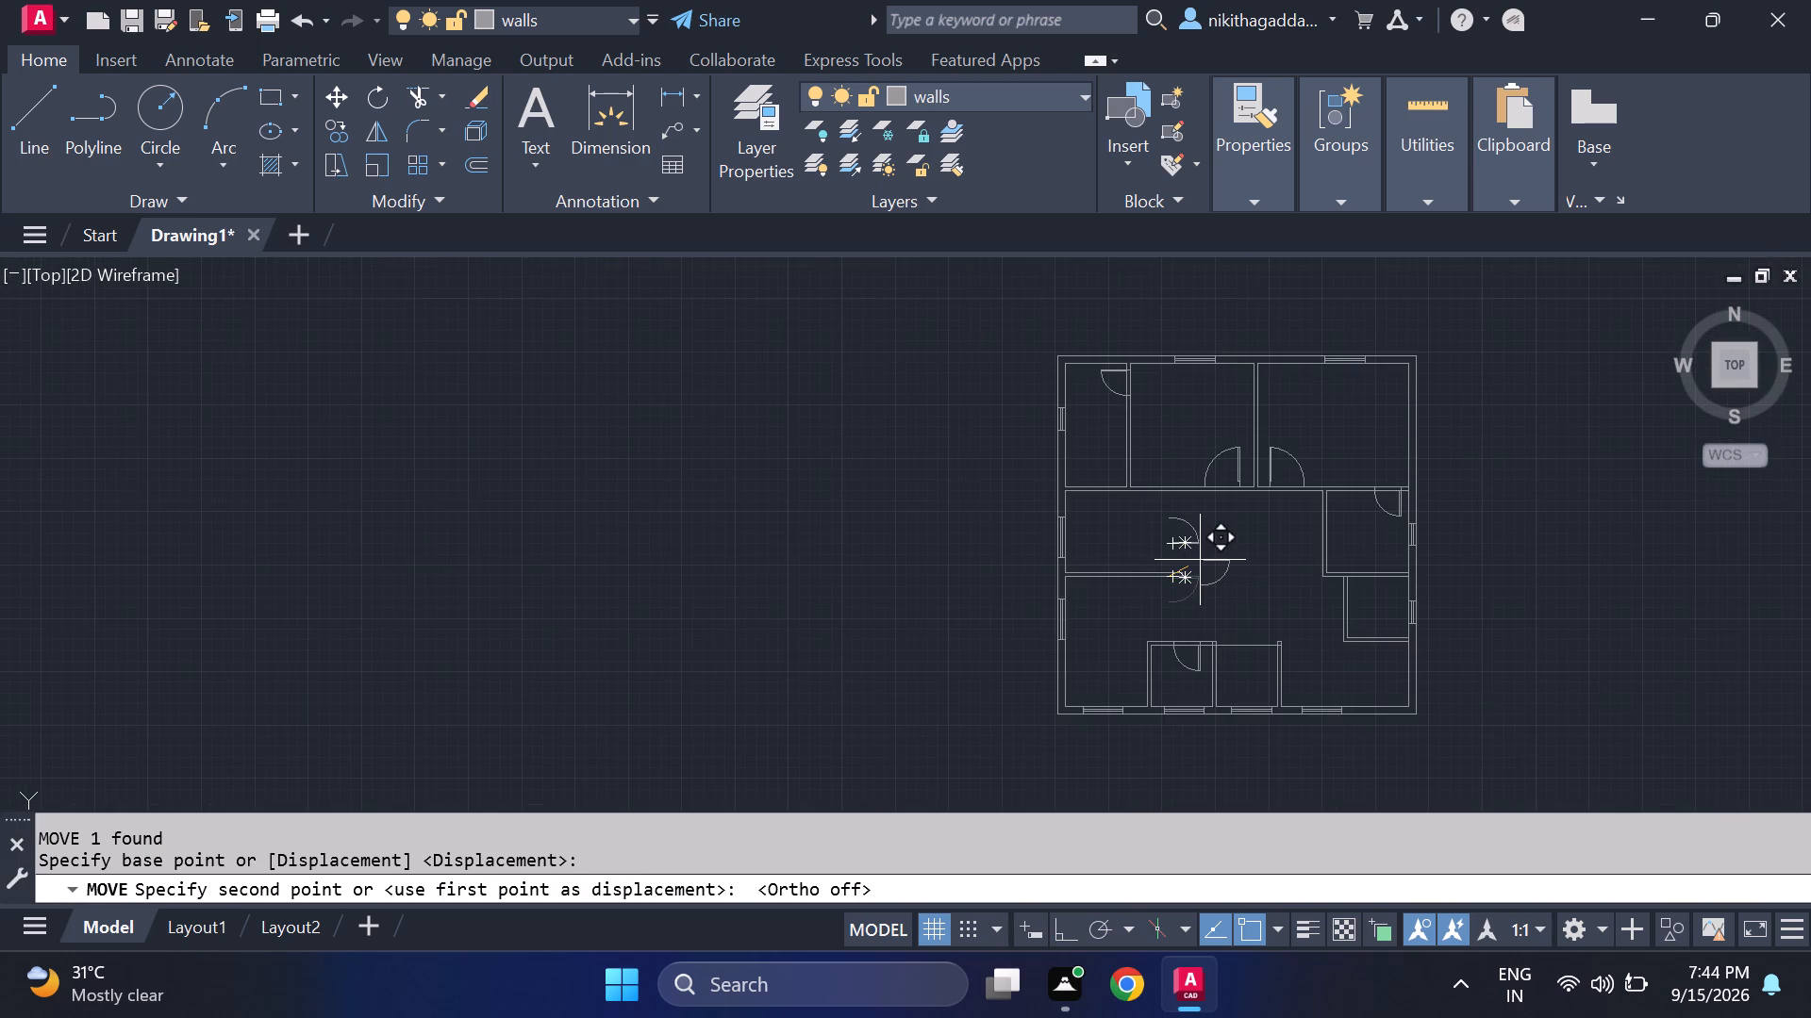
pyautogui.moveTo(1200, 560); pyautogui.dragTo(1129, 605, button='middle')
pyautogui.scroll(3, 1248, 563)
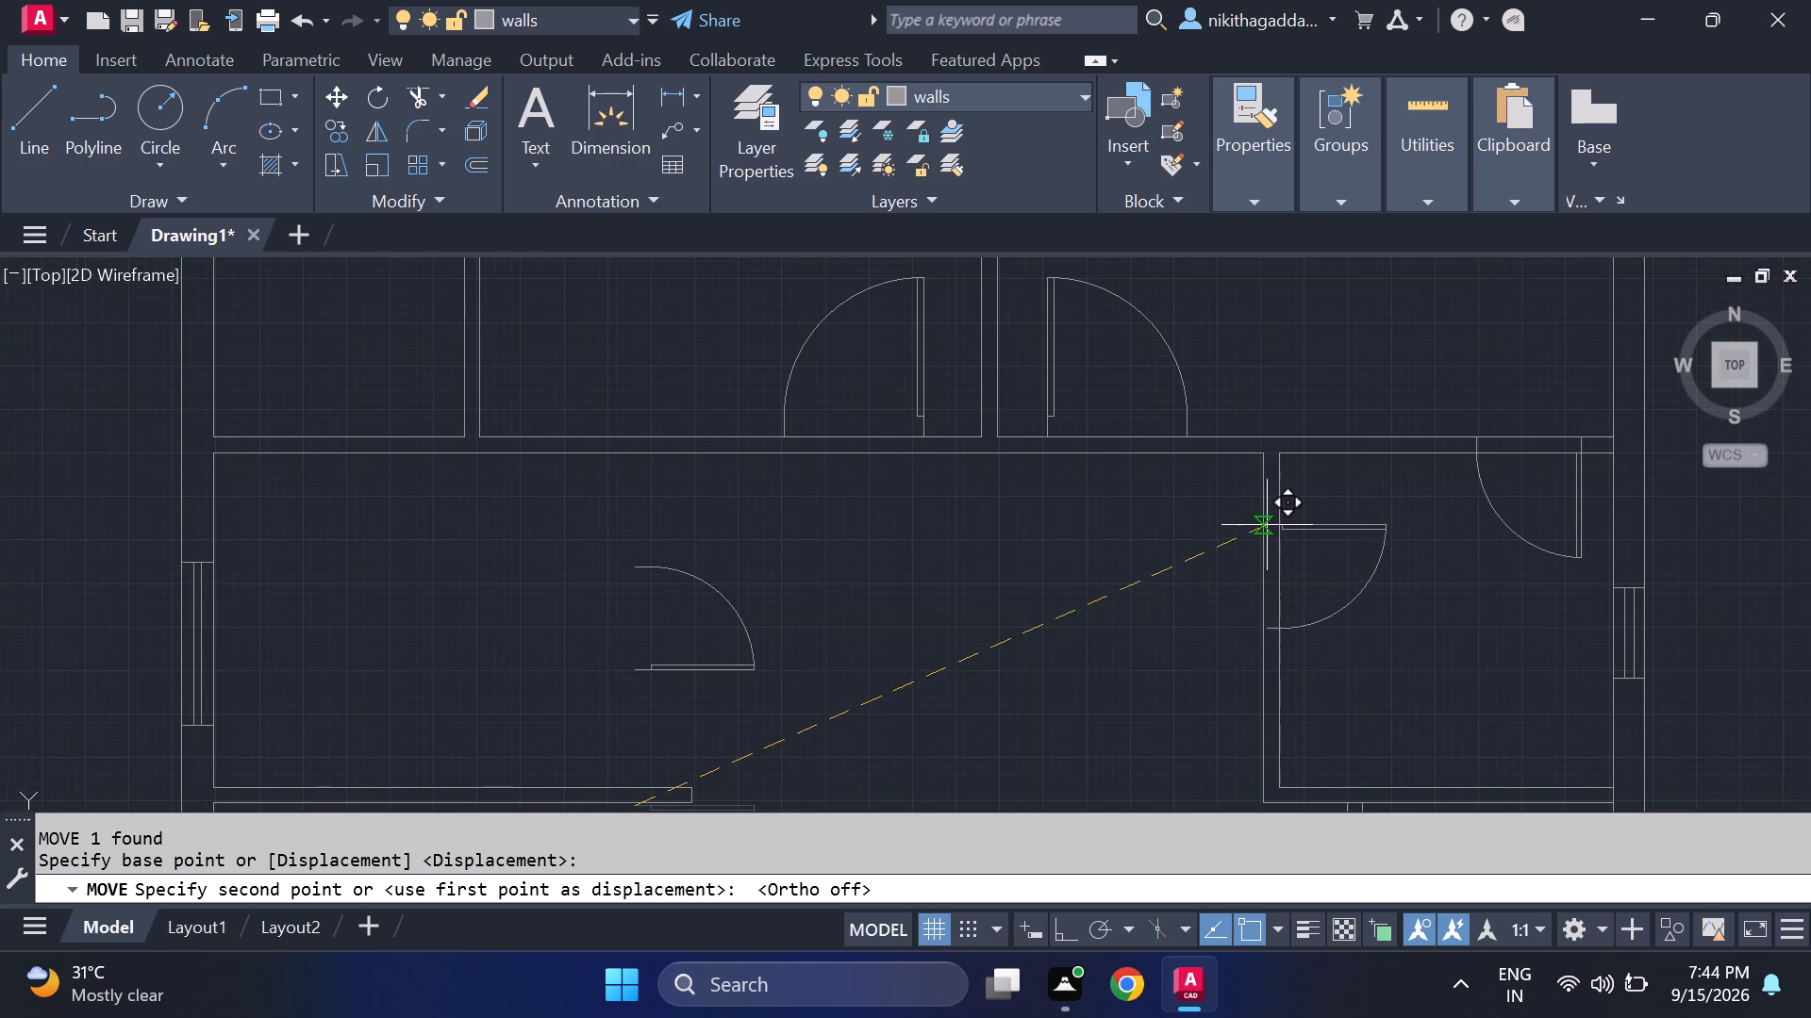
pyautogui.moveTo(1292, 625); pyautogui.dragTo(1230, 357, button='middle')
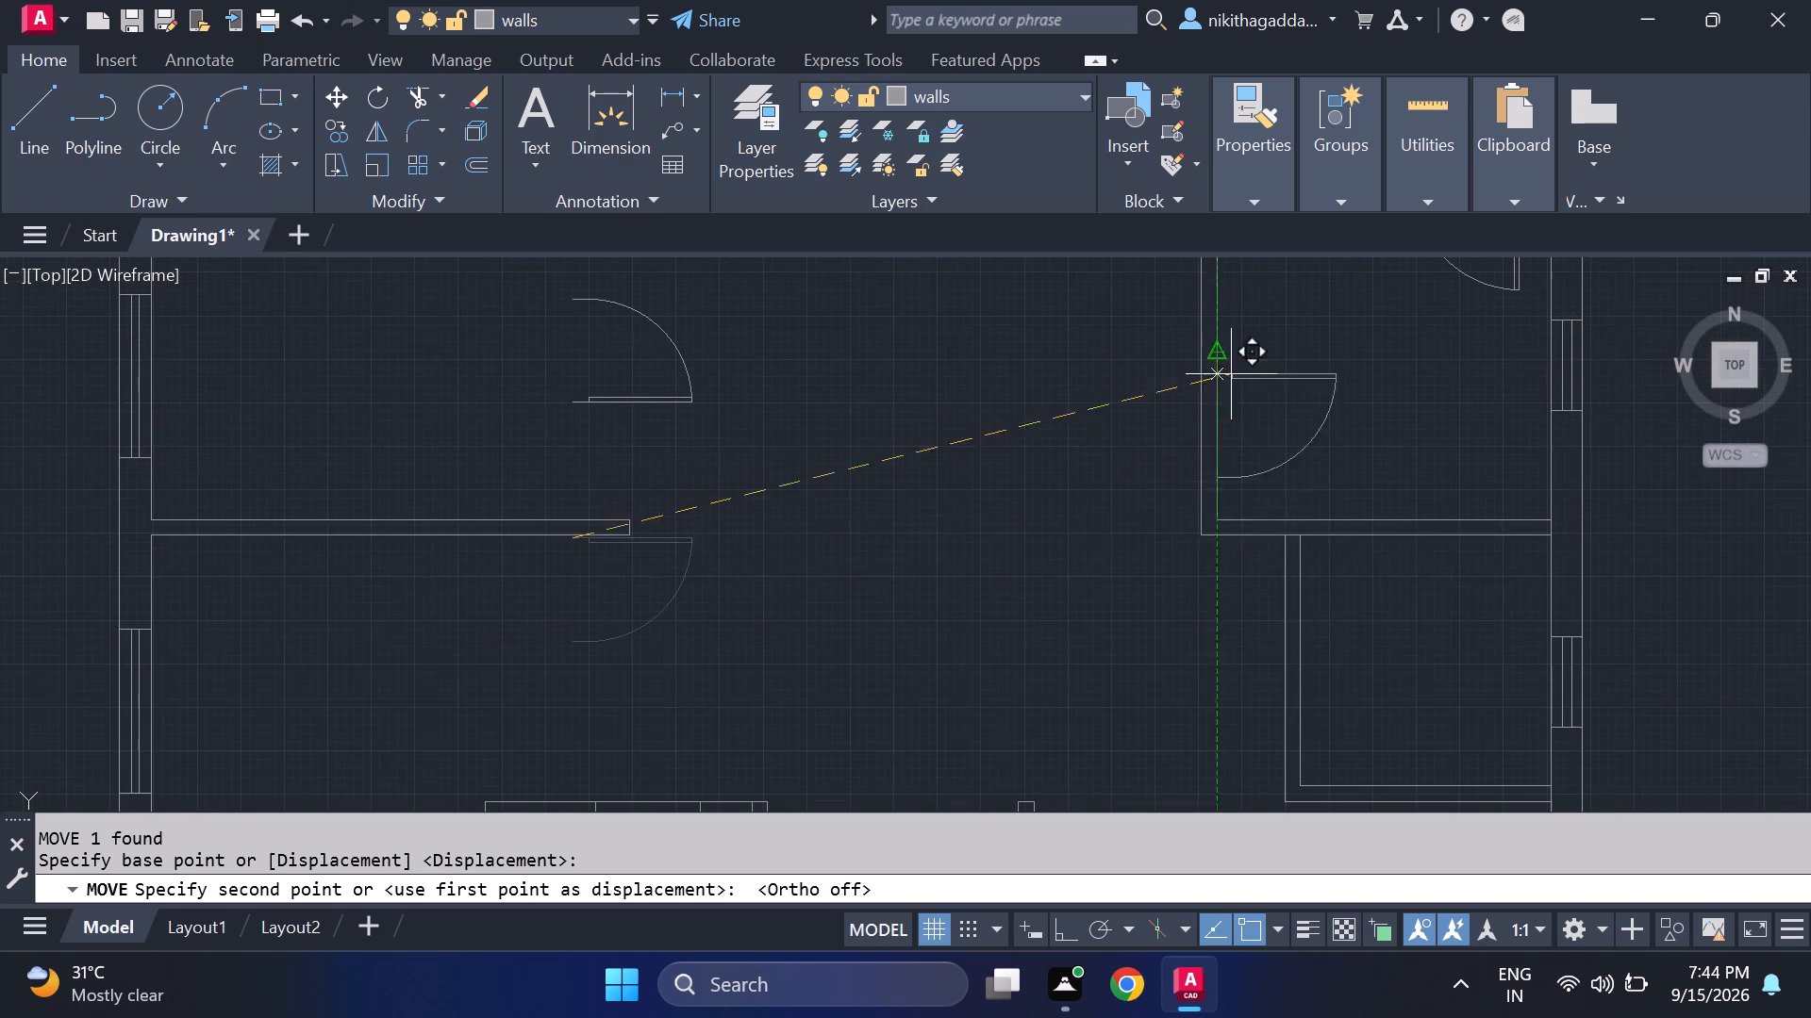
pyautogui.click(1290, 556)
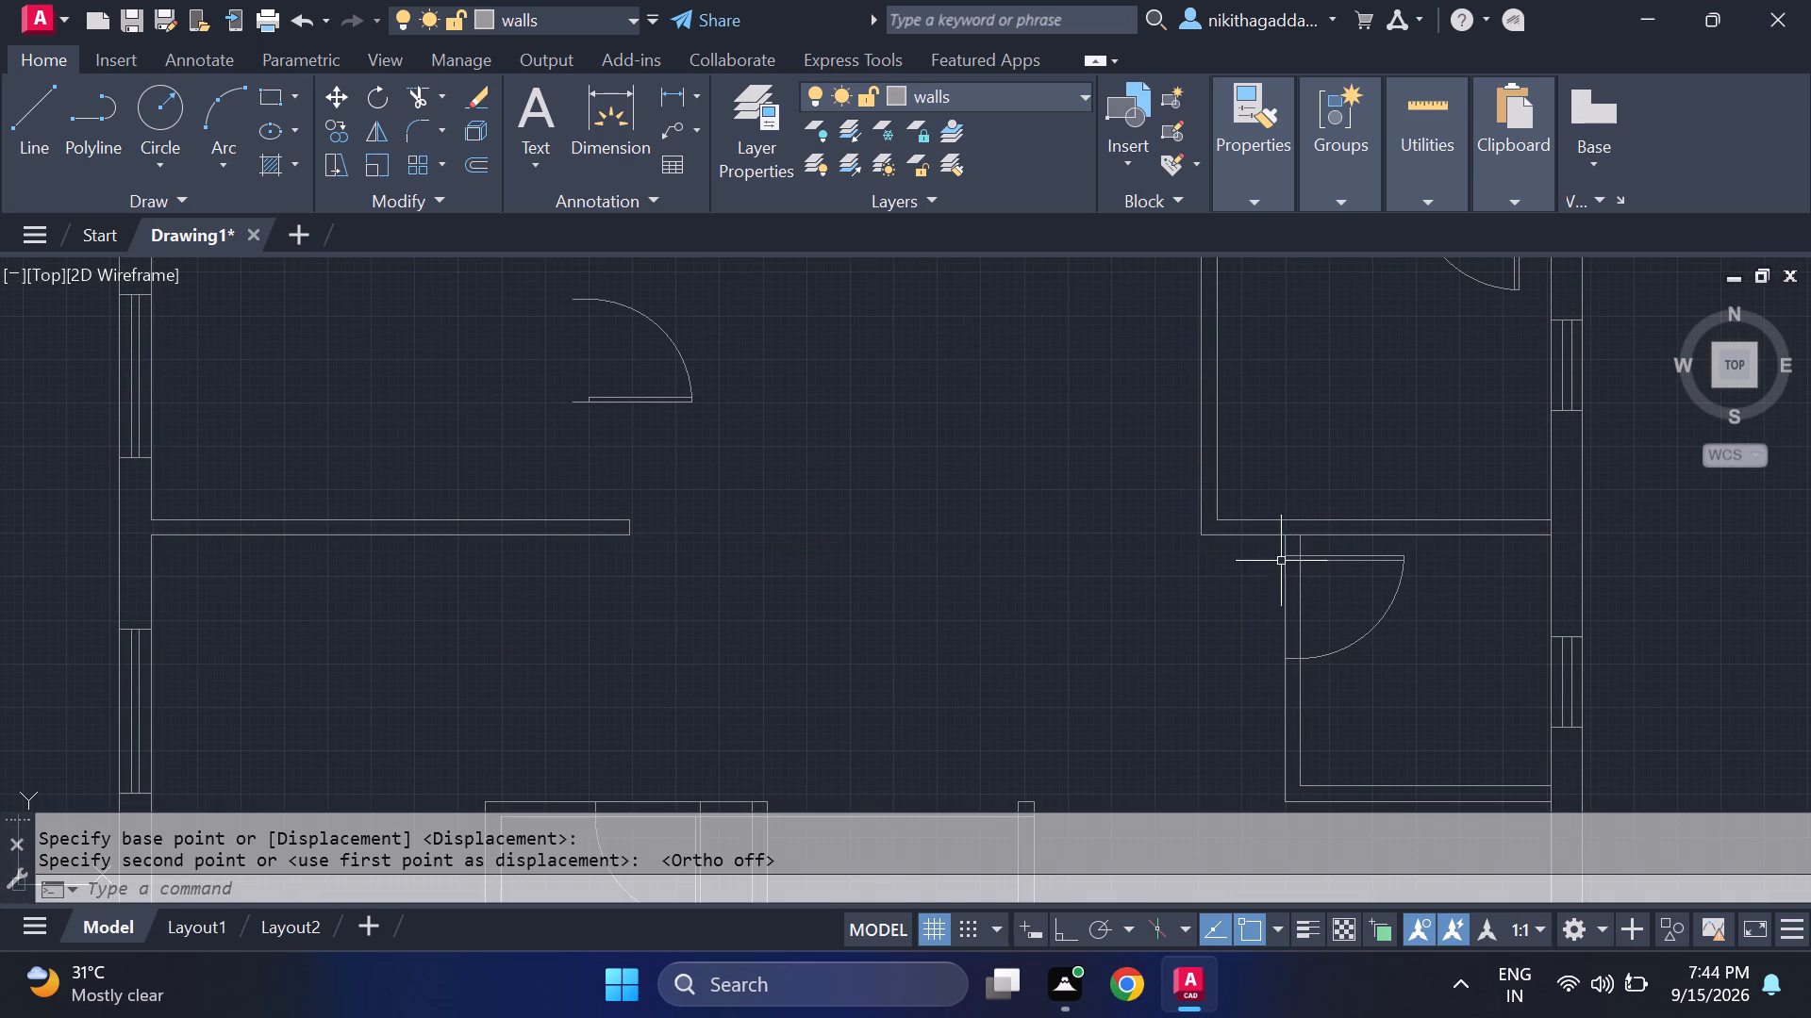
# Erase the leftover small door above the short west partition.
pyautogui.scroll(-2, 1125, 599)
pyautogui.moveTo(911, 629); pyautogui.dragTo(903, 553, button='middle')
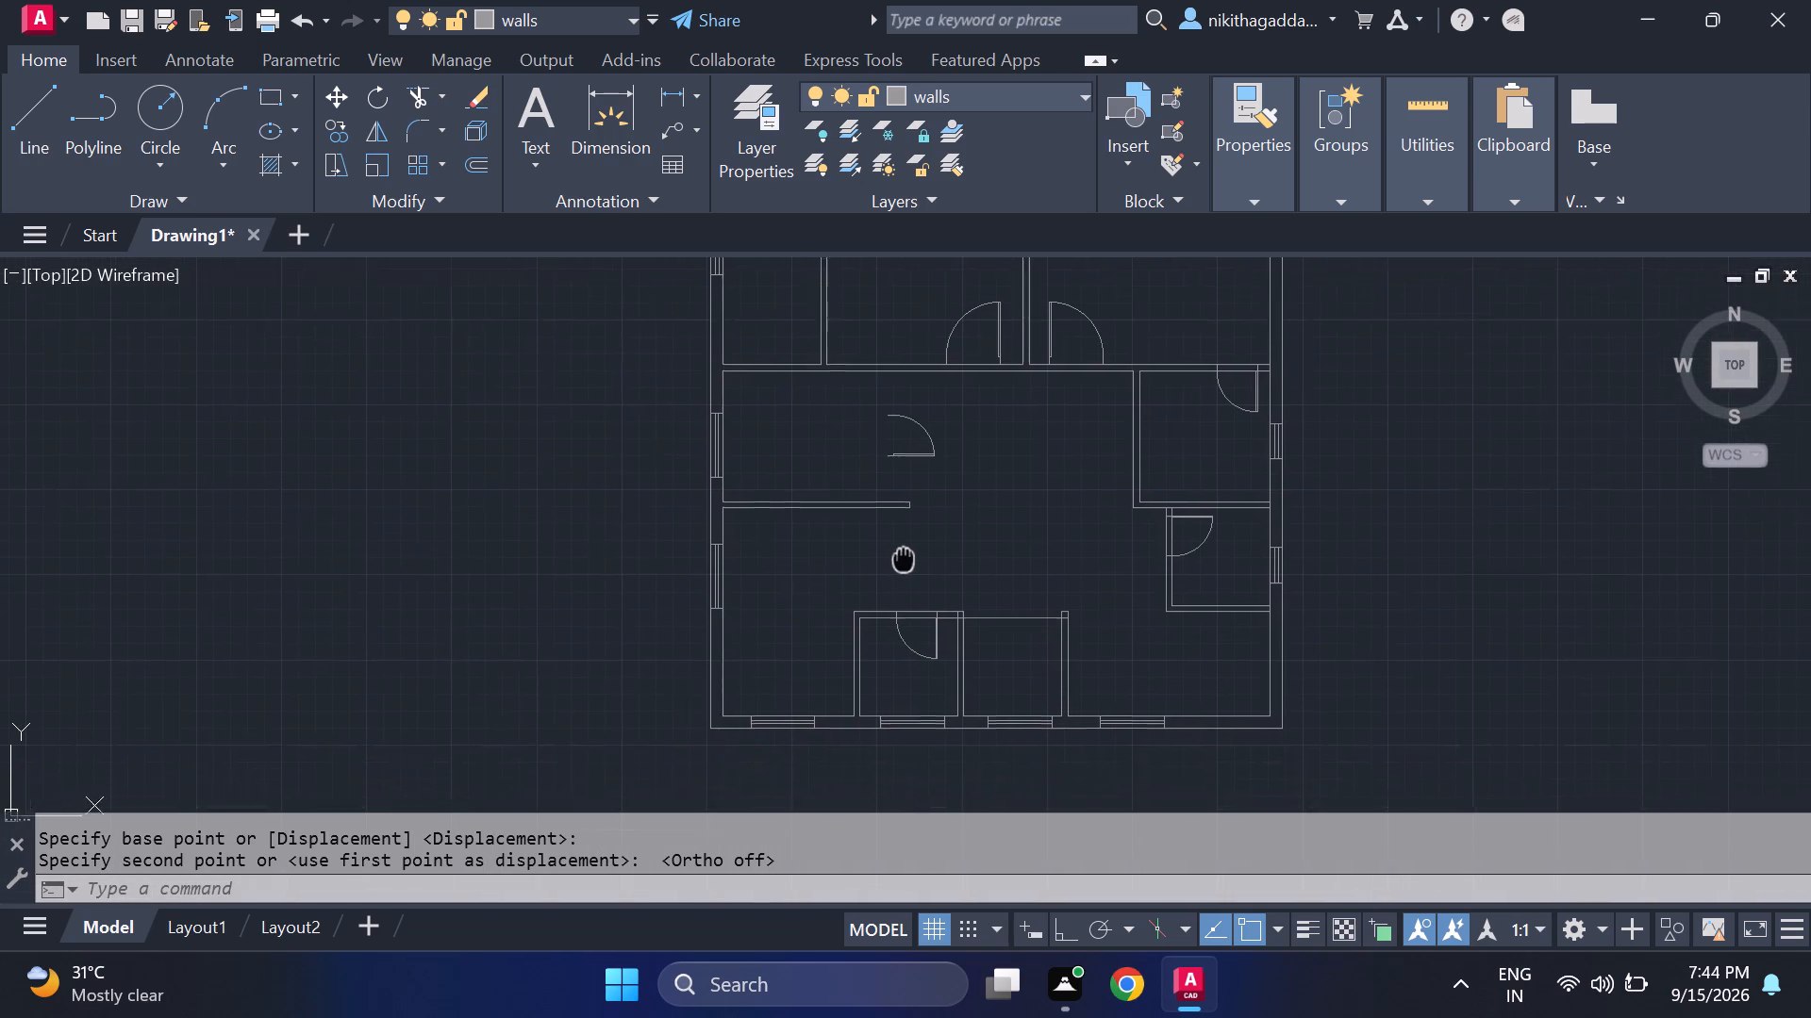
pyautogui.moveTo(903, 553); pyautogui.dragTo(889, 503, button='middle')
pyautogui.scroll(-1, 889, 503)
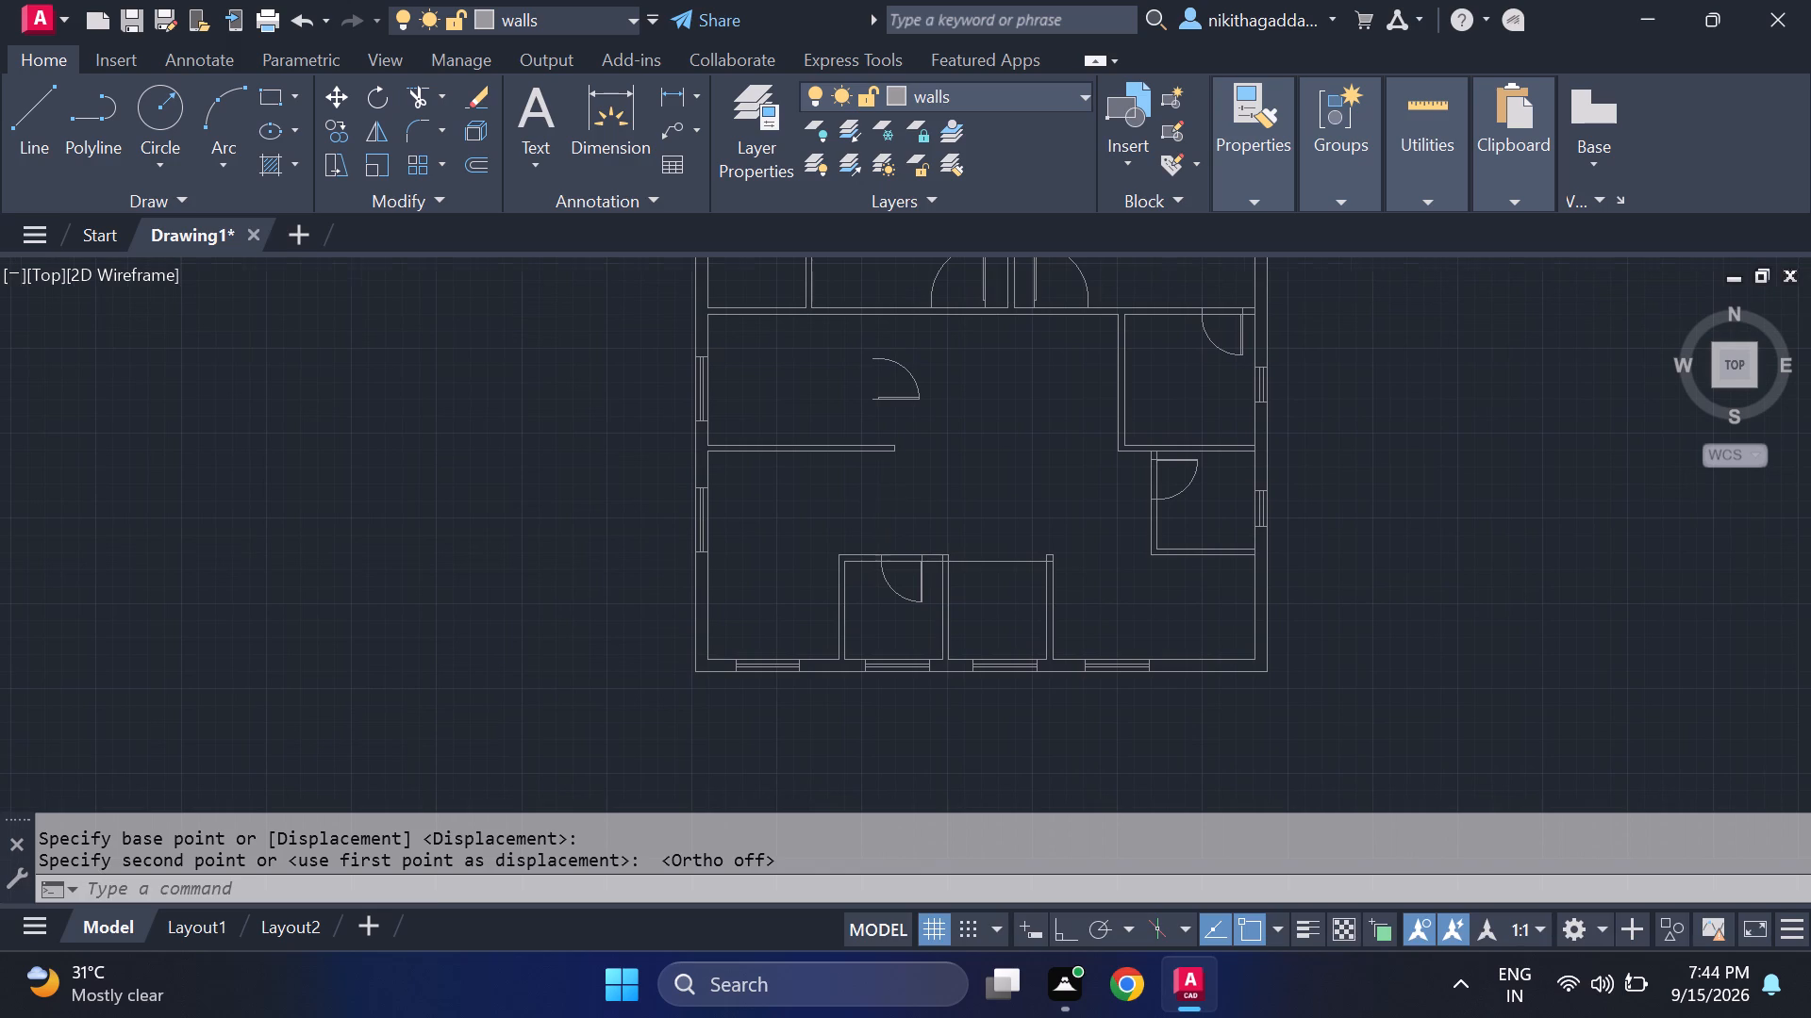
pyautogui.scroll(-1, 889, 505)
pyautogui.scroll(2, 889, 506)
pyautogui.moveTo(893, 510); pyautogui.dragTo(898, 552, button='middle')
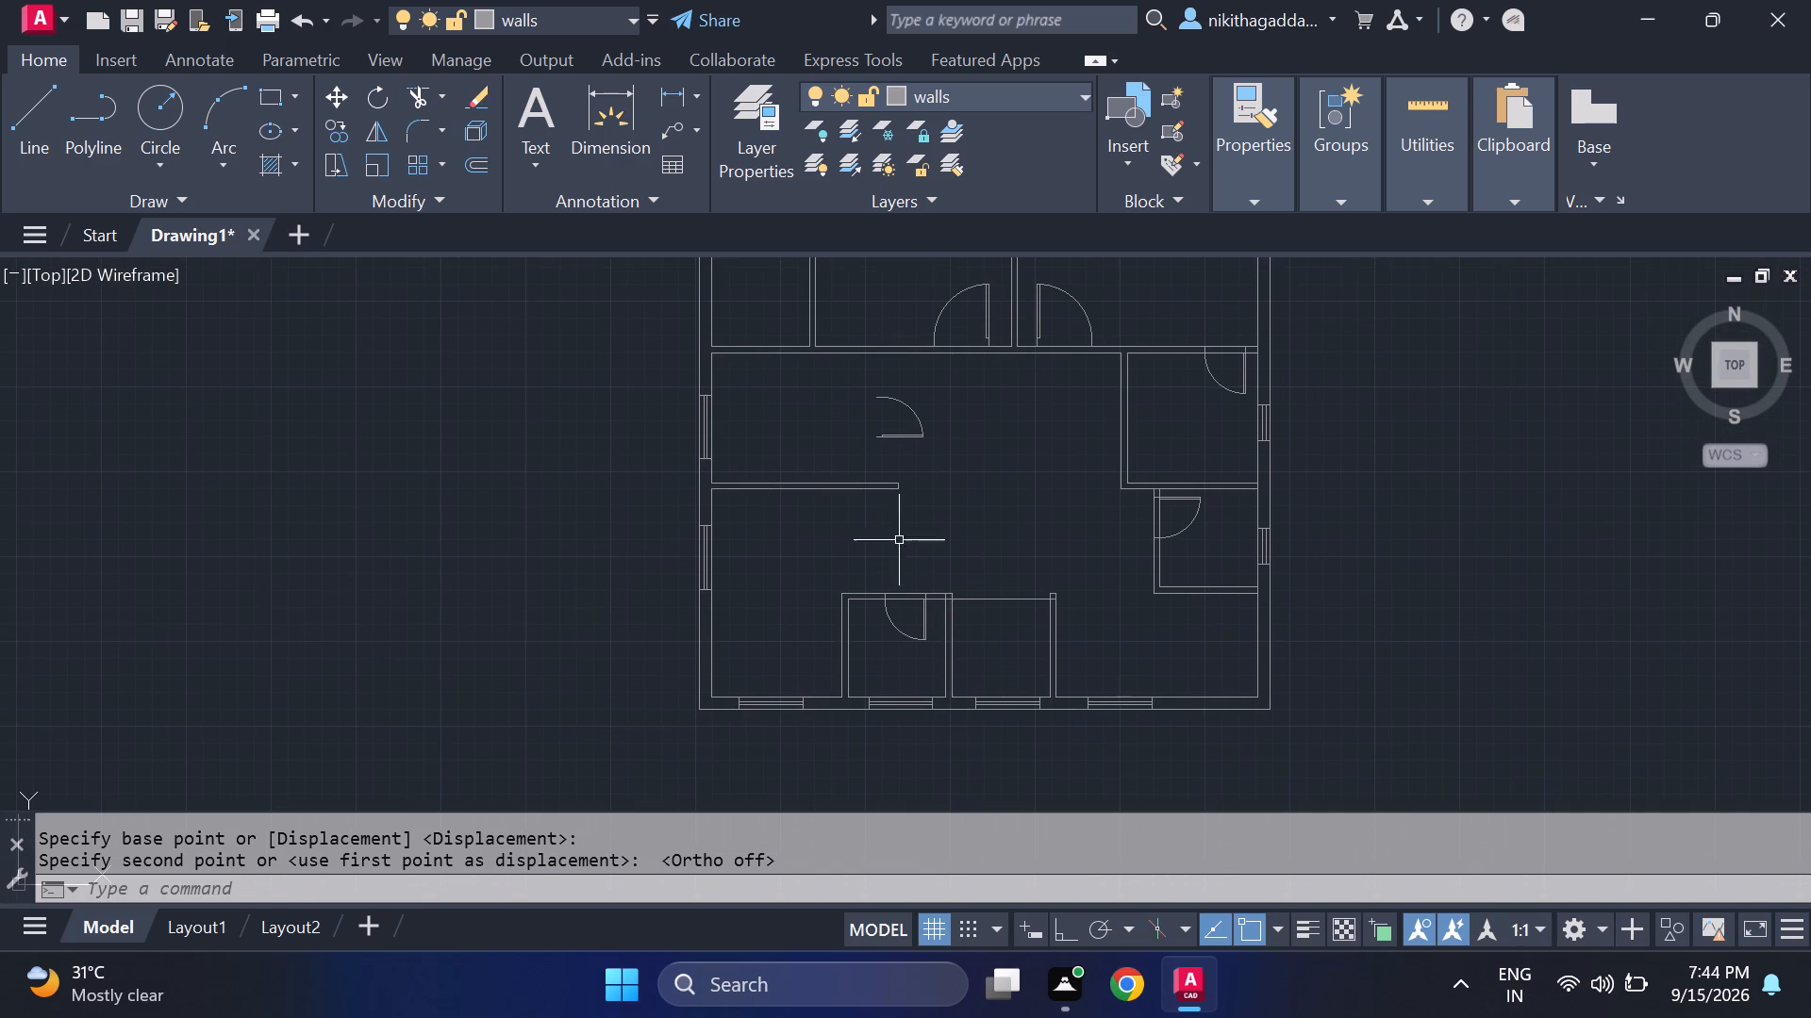
pyautogui.moveTo(935, 390); pyautogui.dragTo(920, 406)
pyautogui.click(867, 452)
pyautogui.press('Delete')
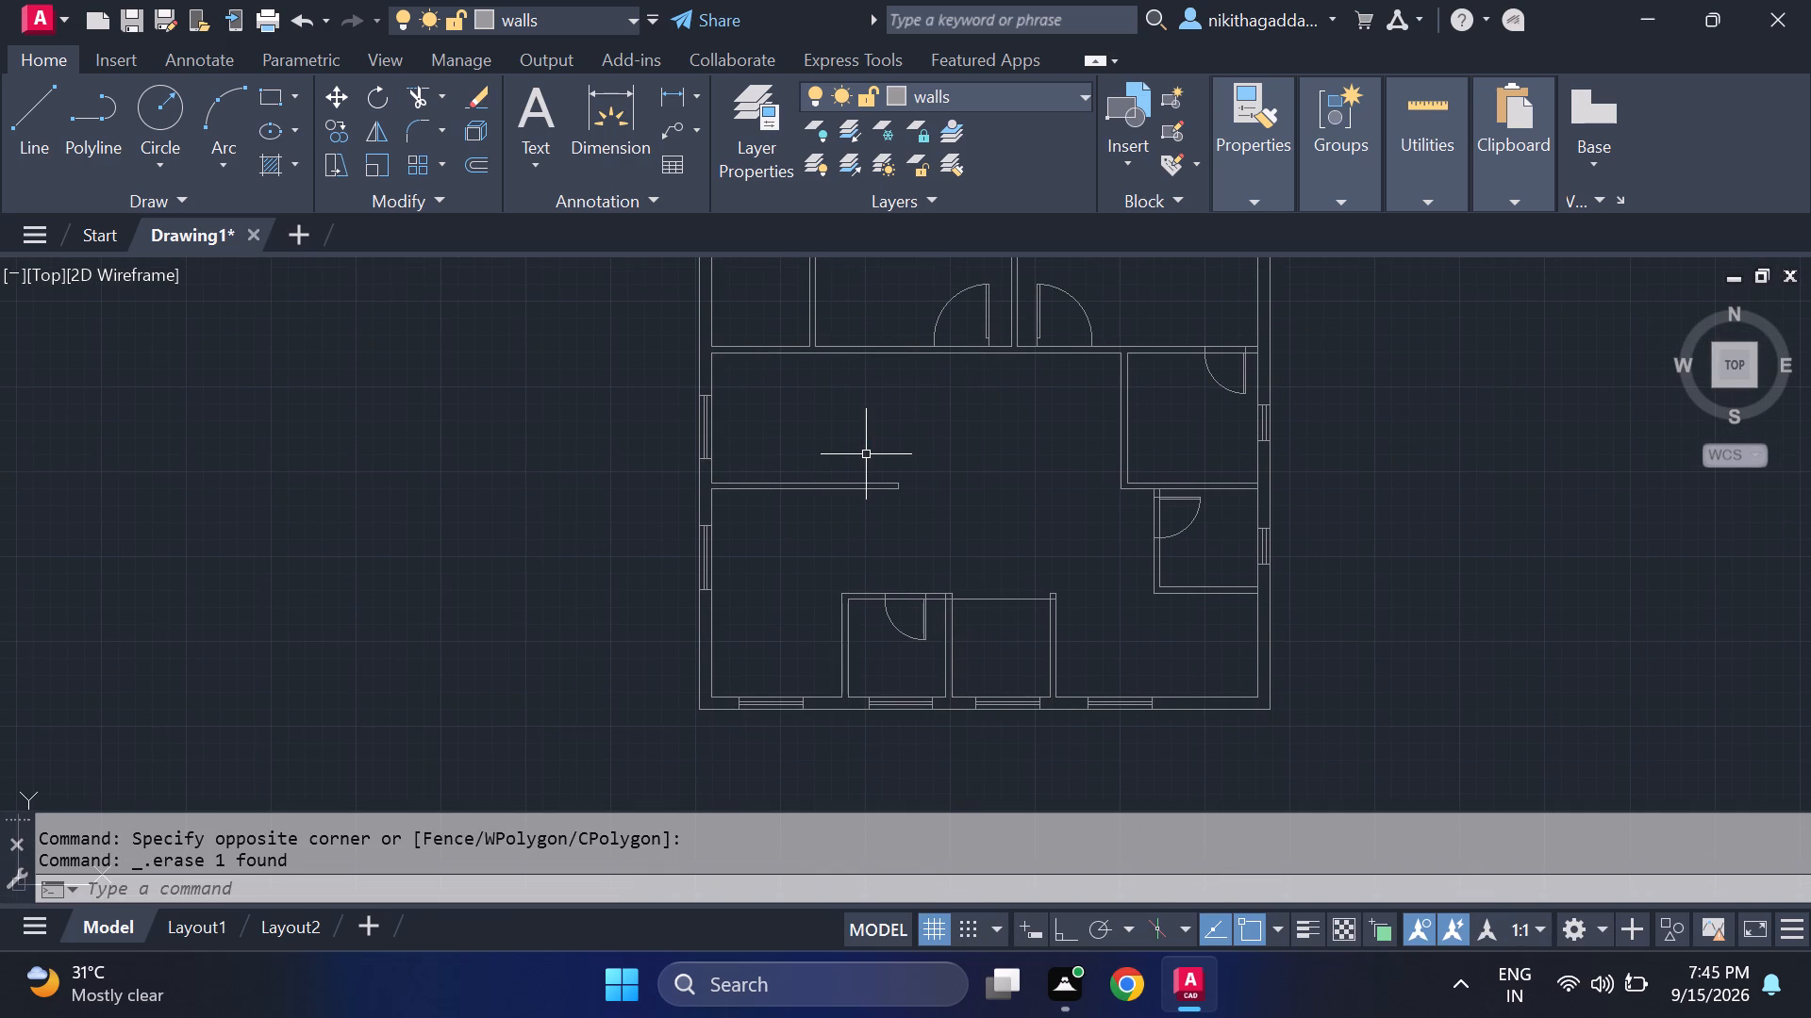
# Copy the large door of the north middle room onto the south outer wall, near its east end.
pyautogui.scroll(-1, 1017, 471)
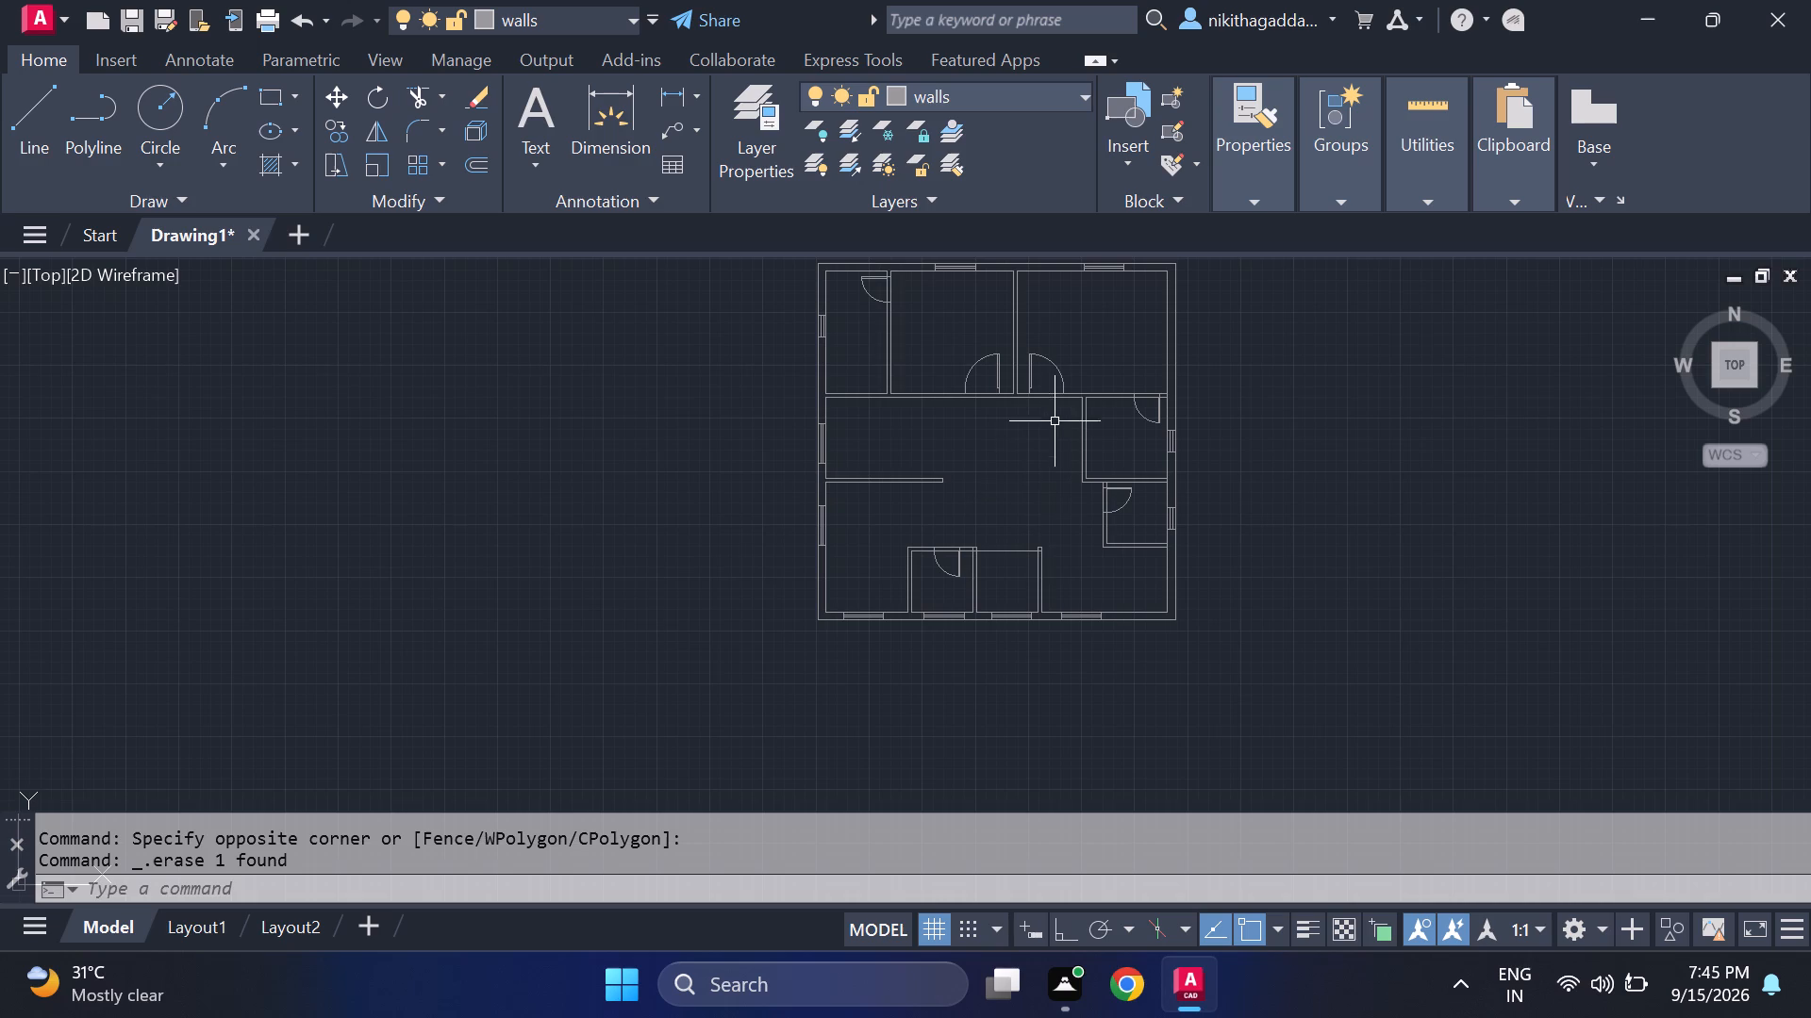
pyautogui.scroll(2, 1040, 399)
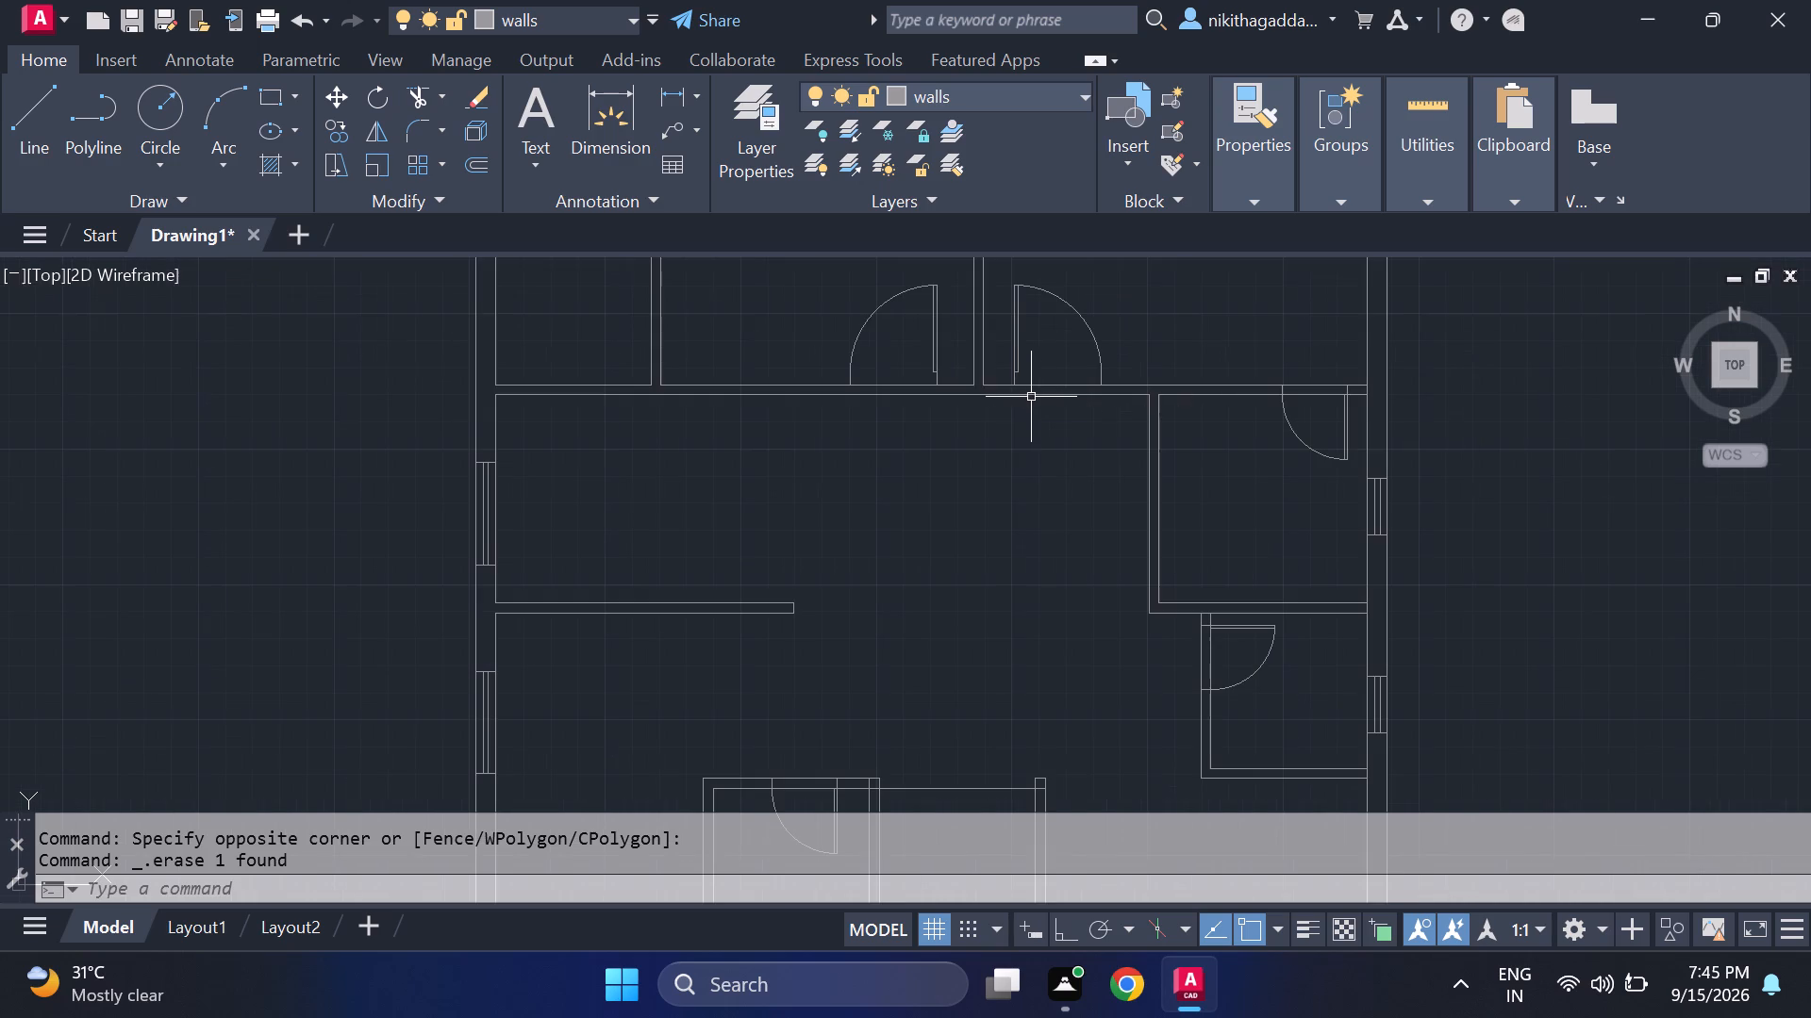
pyautogui.click(945, 326)
pyautogui.click(837, 347)
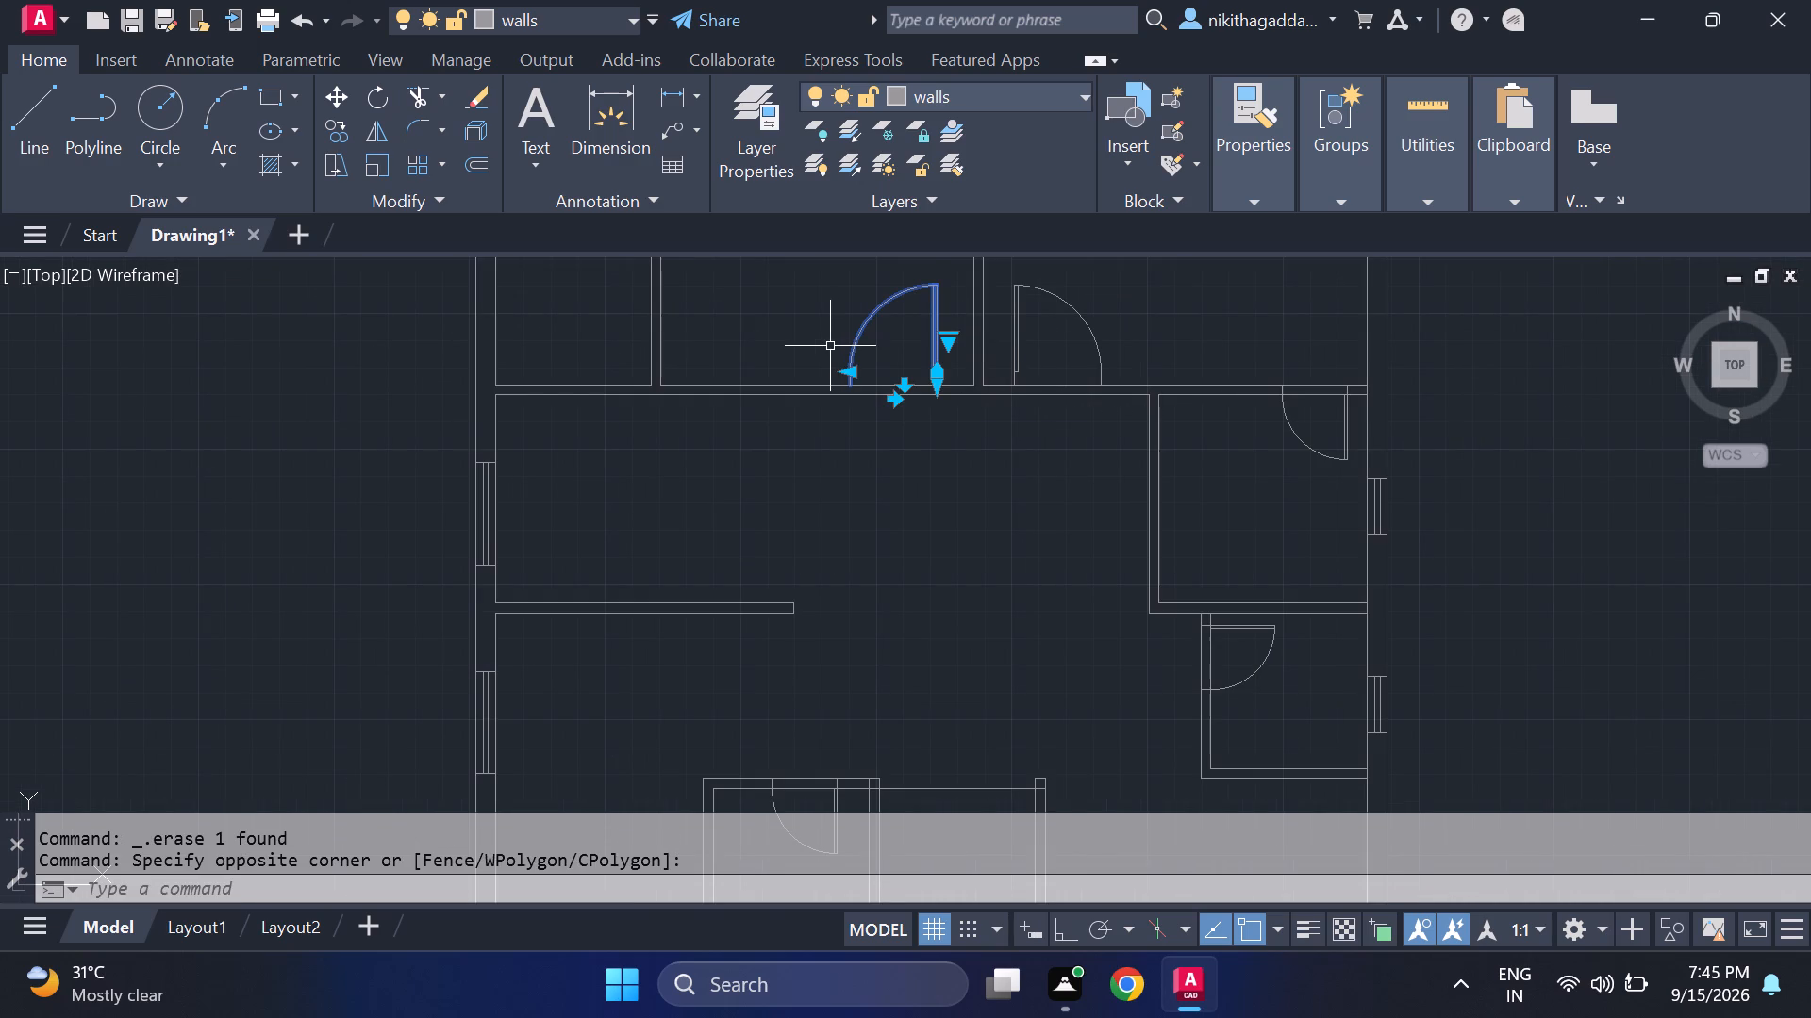
pyautogui.write('co')
pyautogui.press('Return')
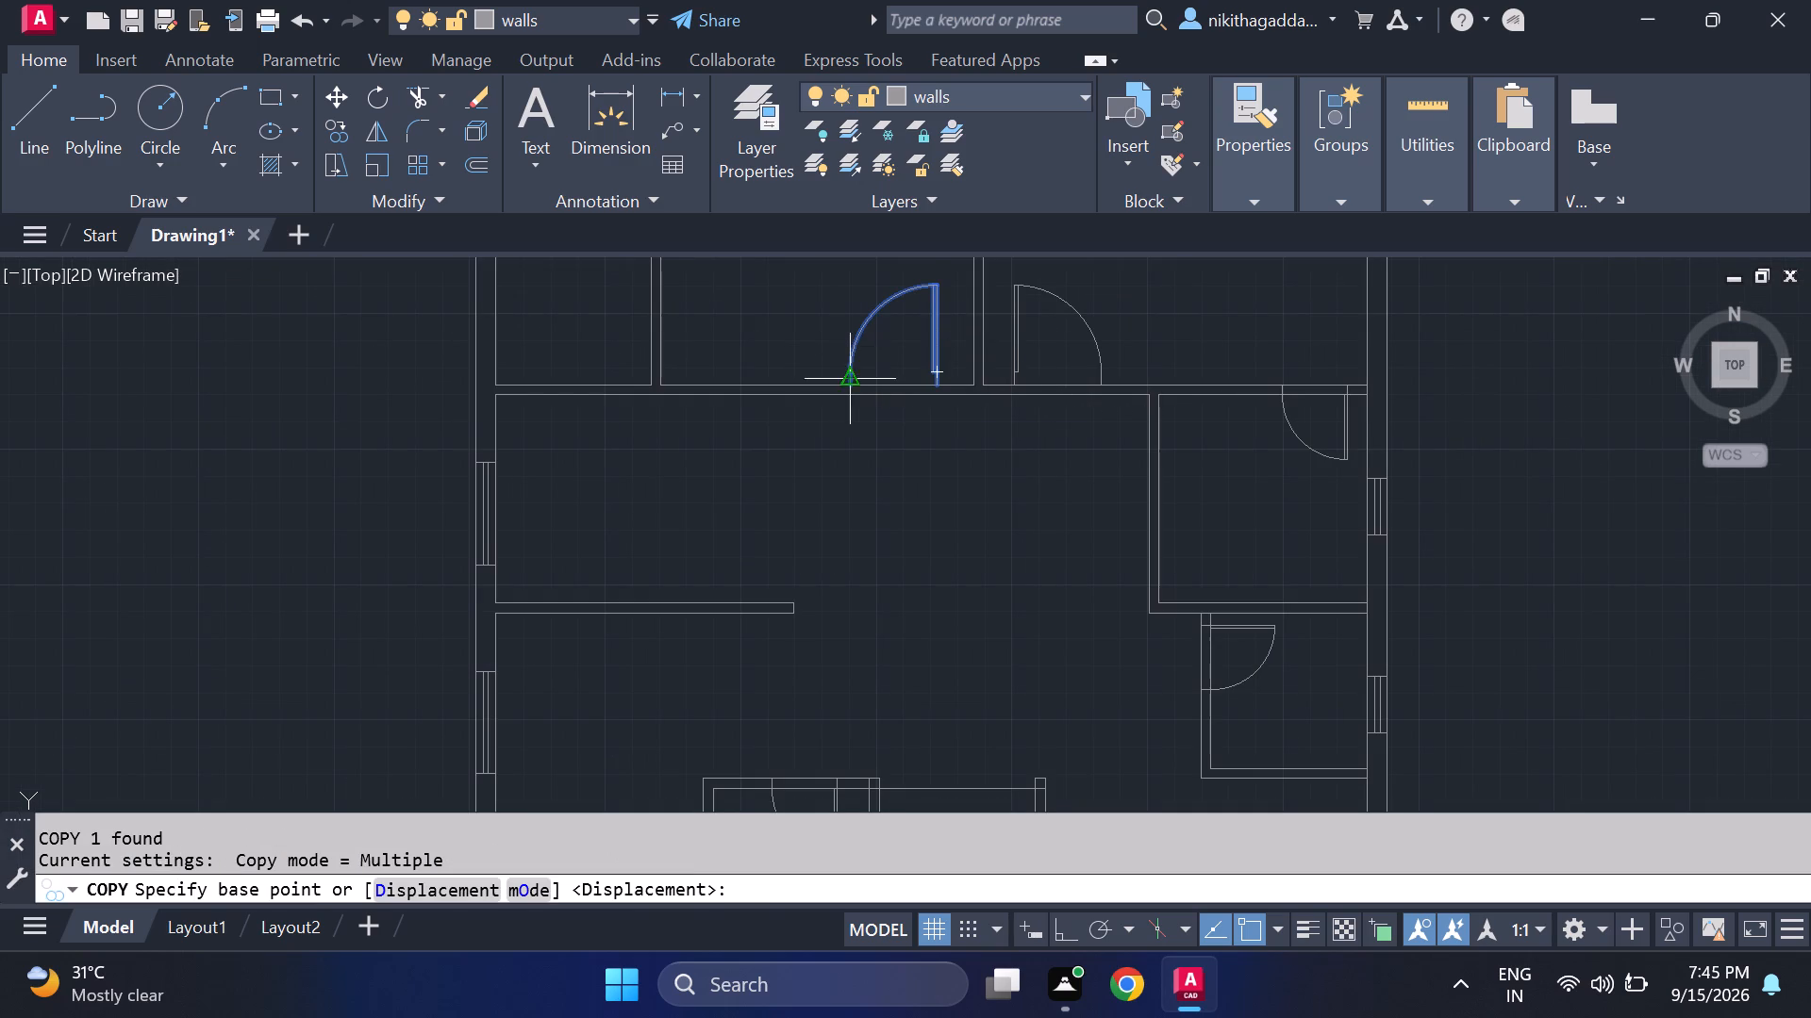
pyautogui.click(930, 390)
pyautogui.scroll(-3, 1086, 604)
pyautogui.moveTo(1101, 650); pyautogui.dragTo(896, 550, button='middle')
pyautogui.scroll(3, 916, 594)
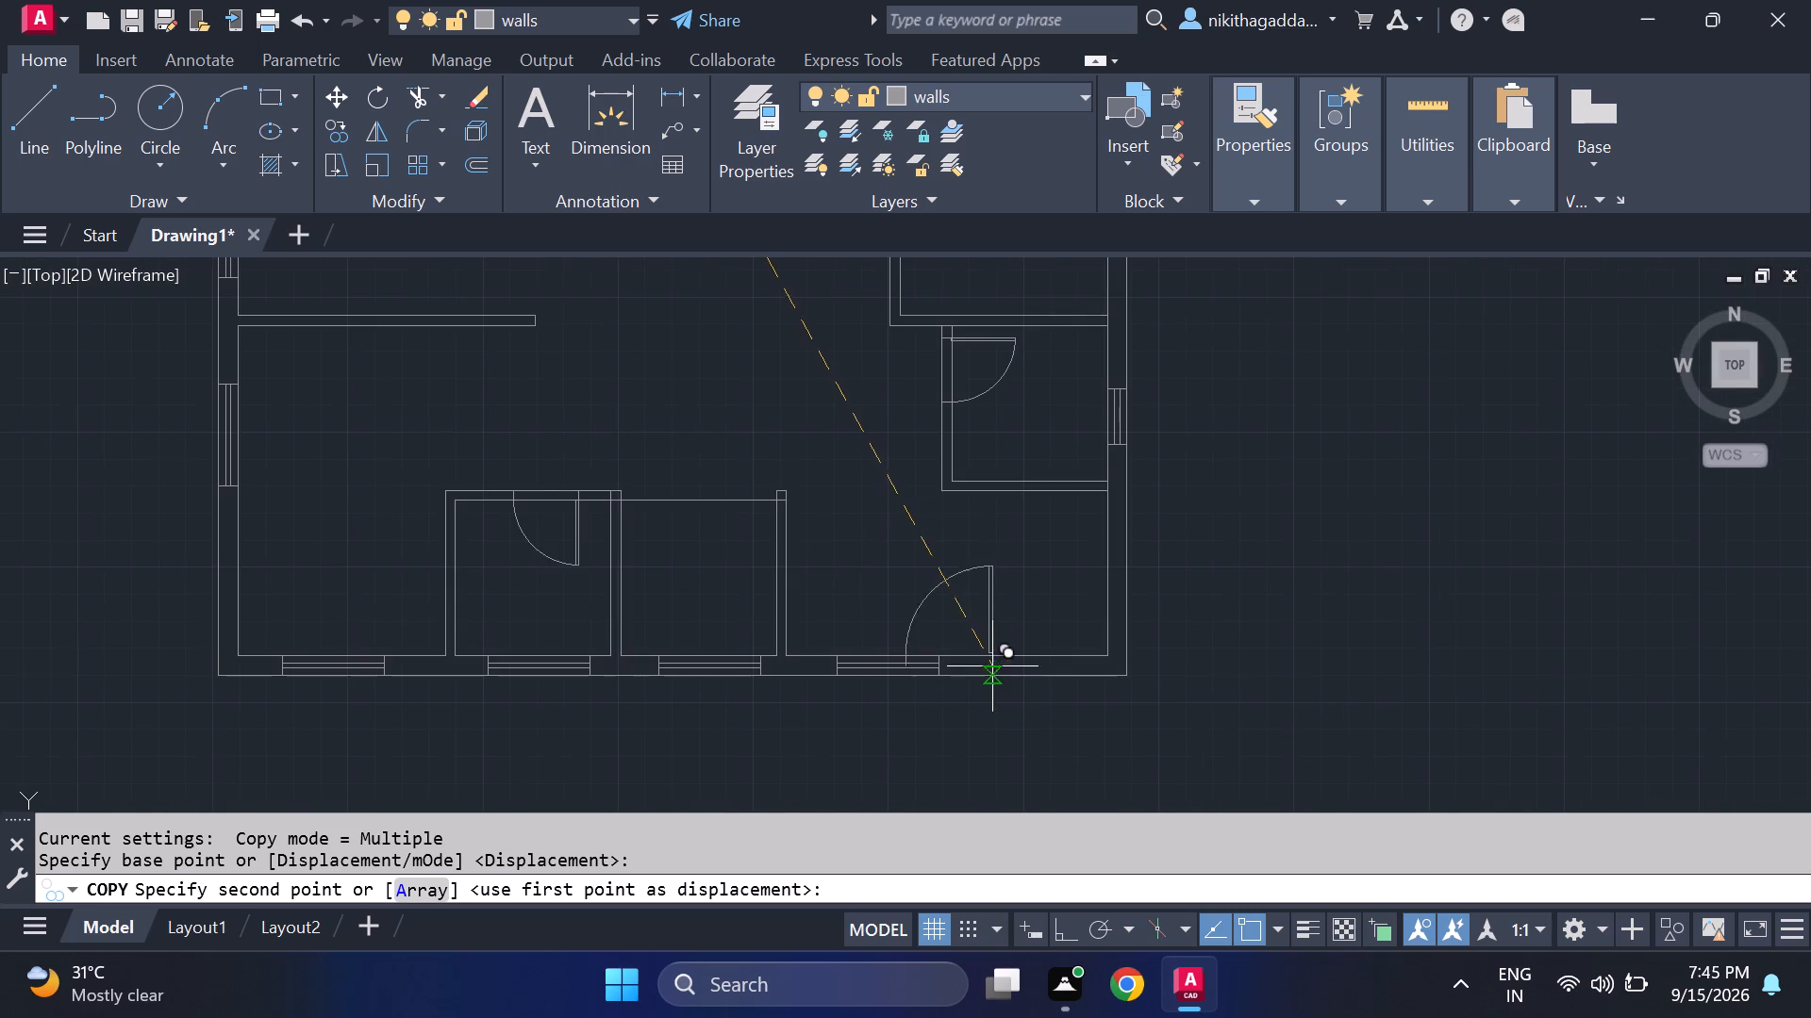
pyautogui.scroll(2, 1014, 671)
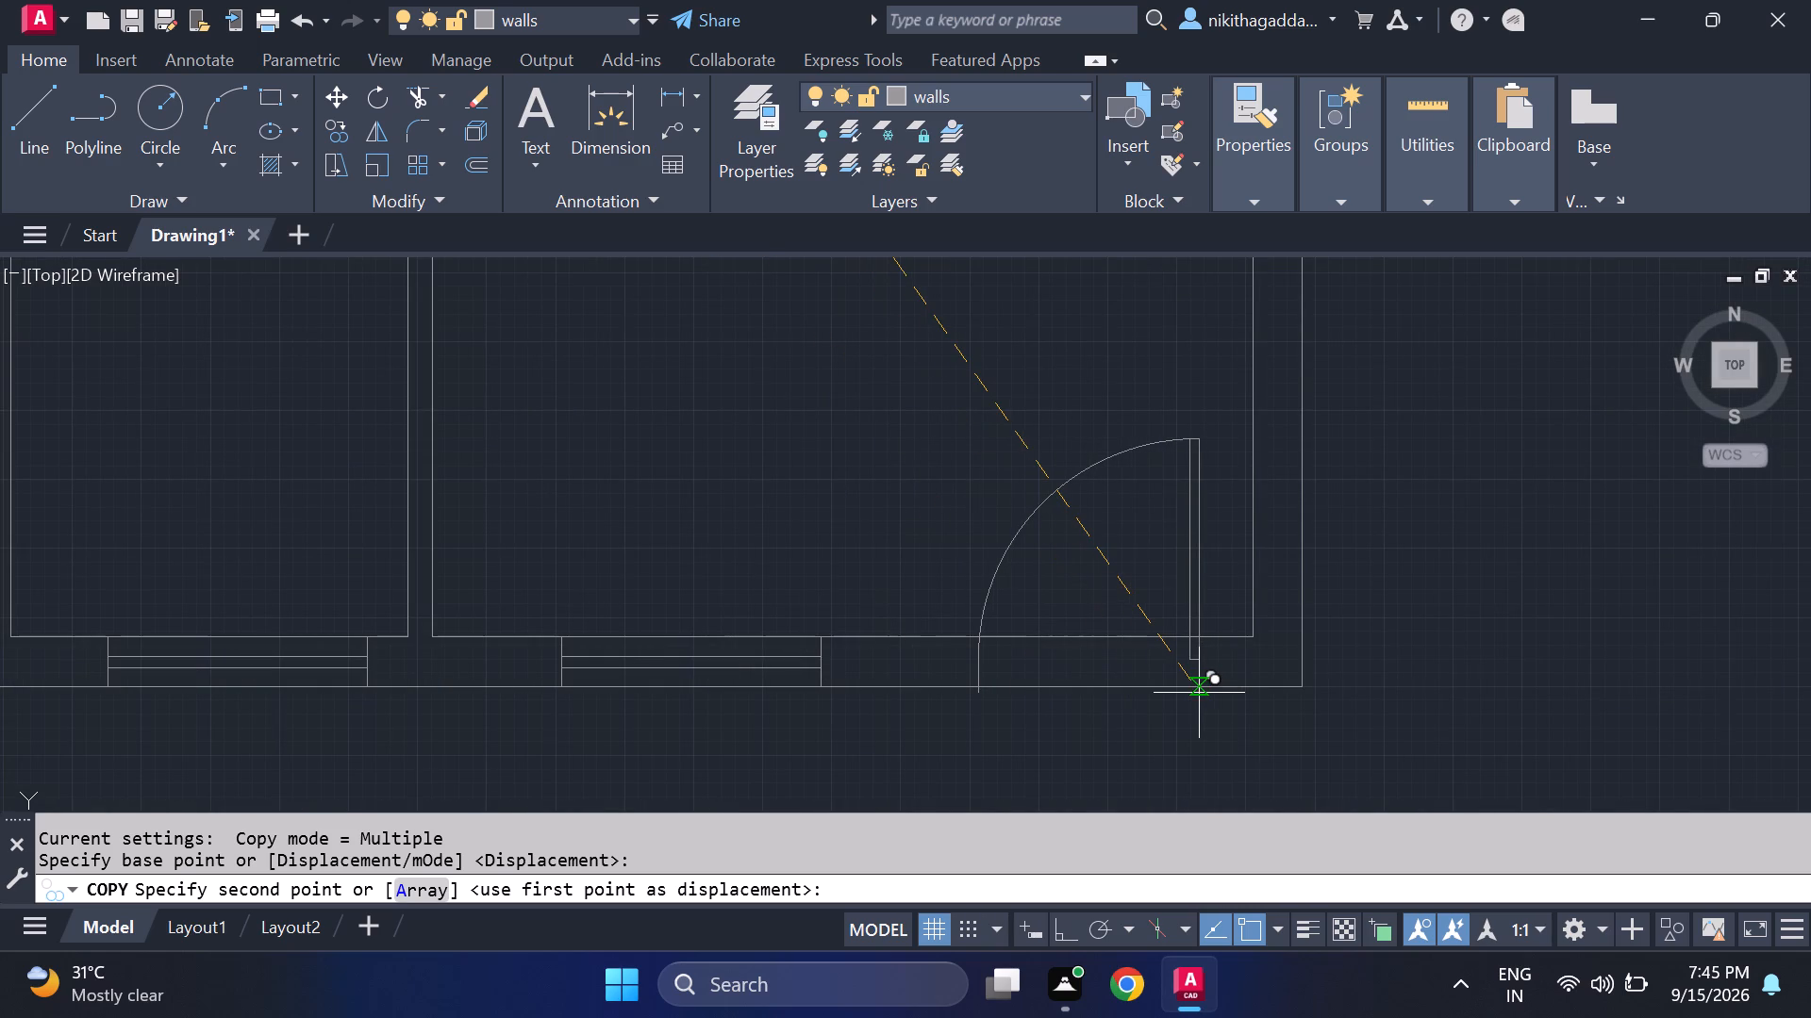
pyautogui.click(1205, 695)
pyautogui.scroll(-4, 1362, 620)
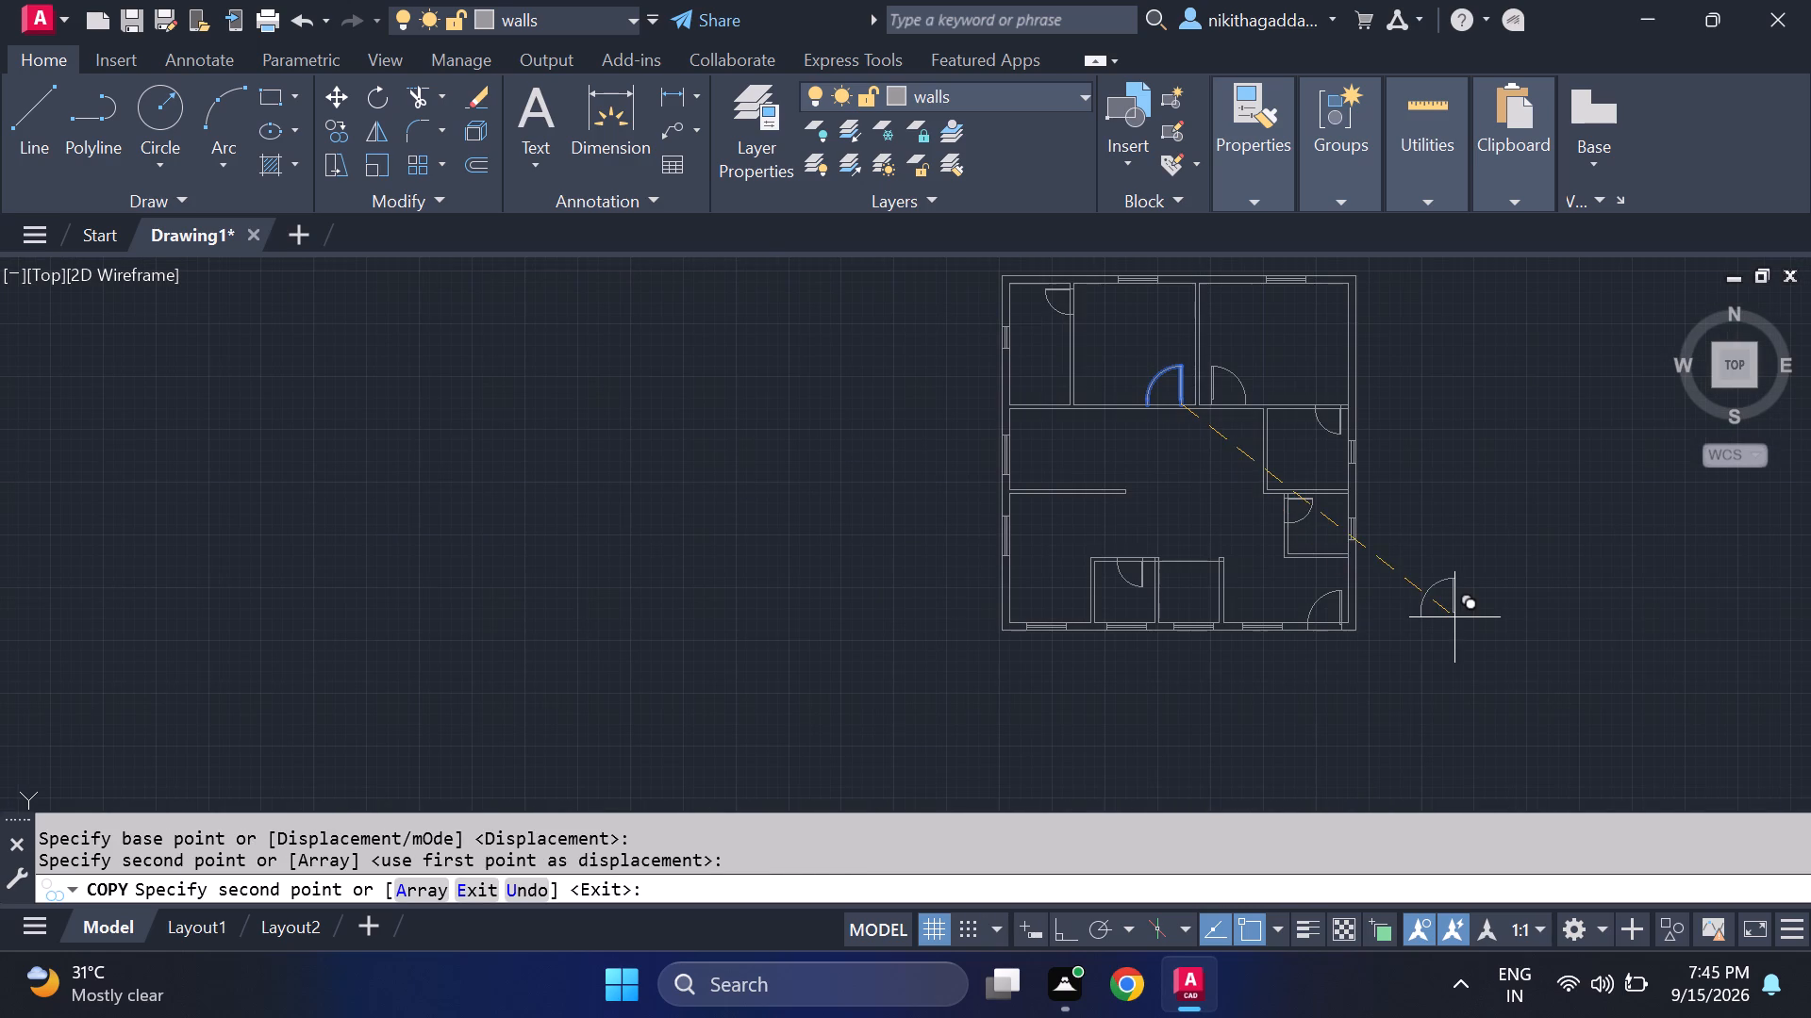
pyautogui.press('Escape')
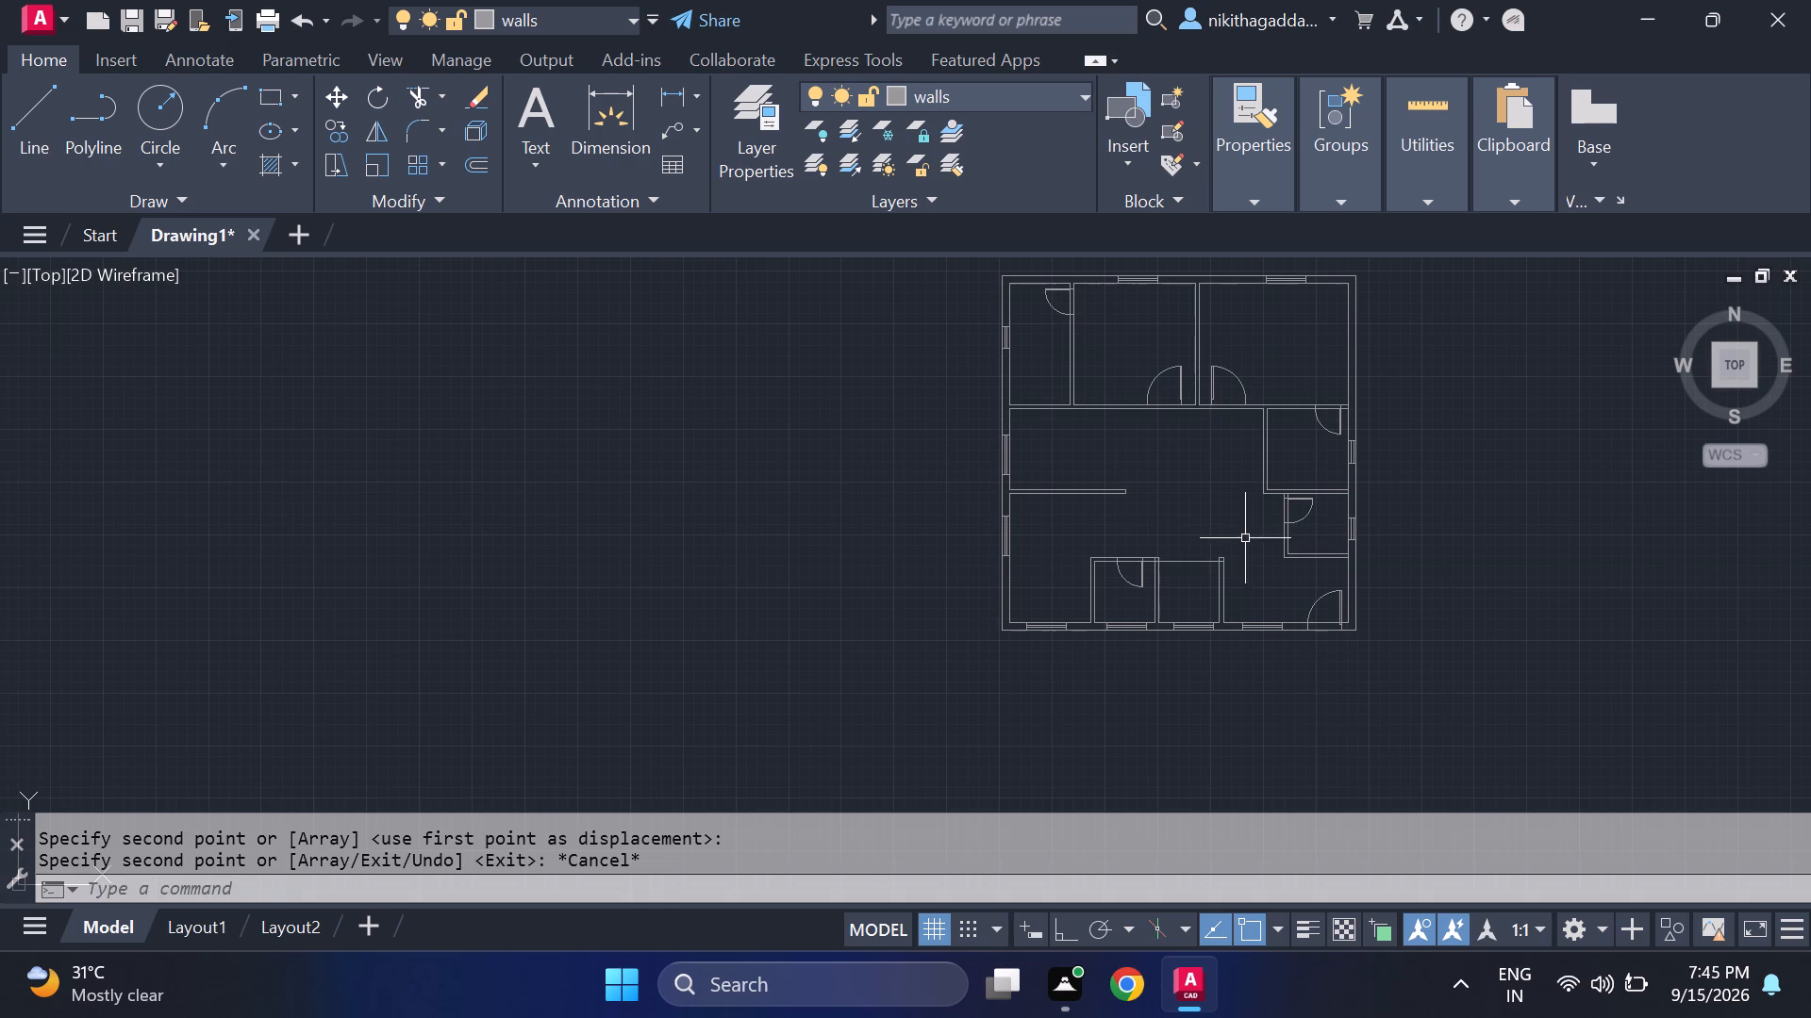
# Trim the inner west wall line across the door opening of the lower small east room.
pyautogui.scroll(1, 1204, 541)
pyautogui.middleClick(1204, 547)
pyautogui.moveTo(1204, 547); pyautogui.dragTo(1188, 569, button='middle')
pyautogui.moveTo(1184, 573); pyautogui.dragTo(1105, 597, button='middle')
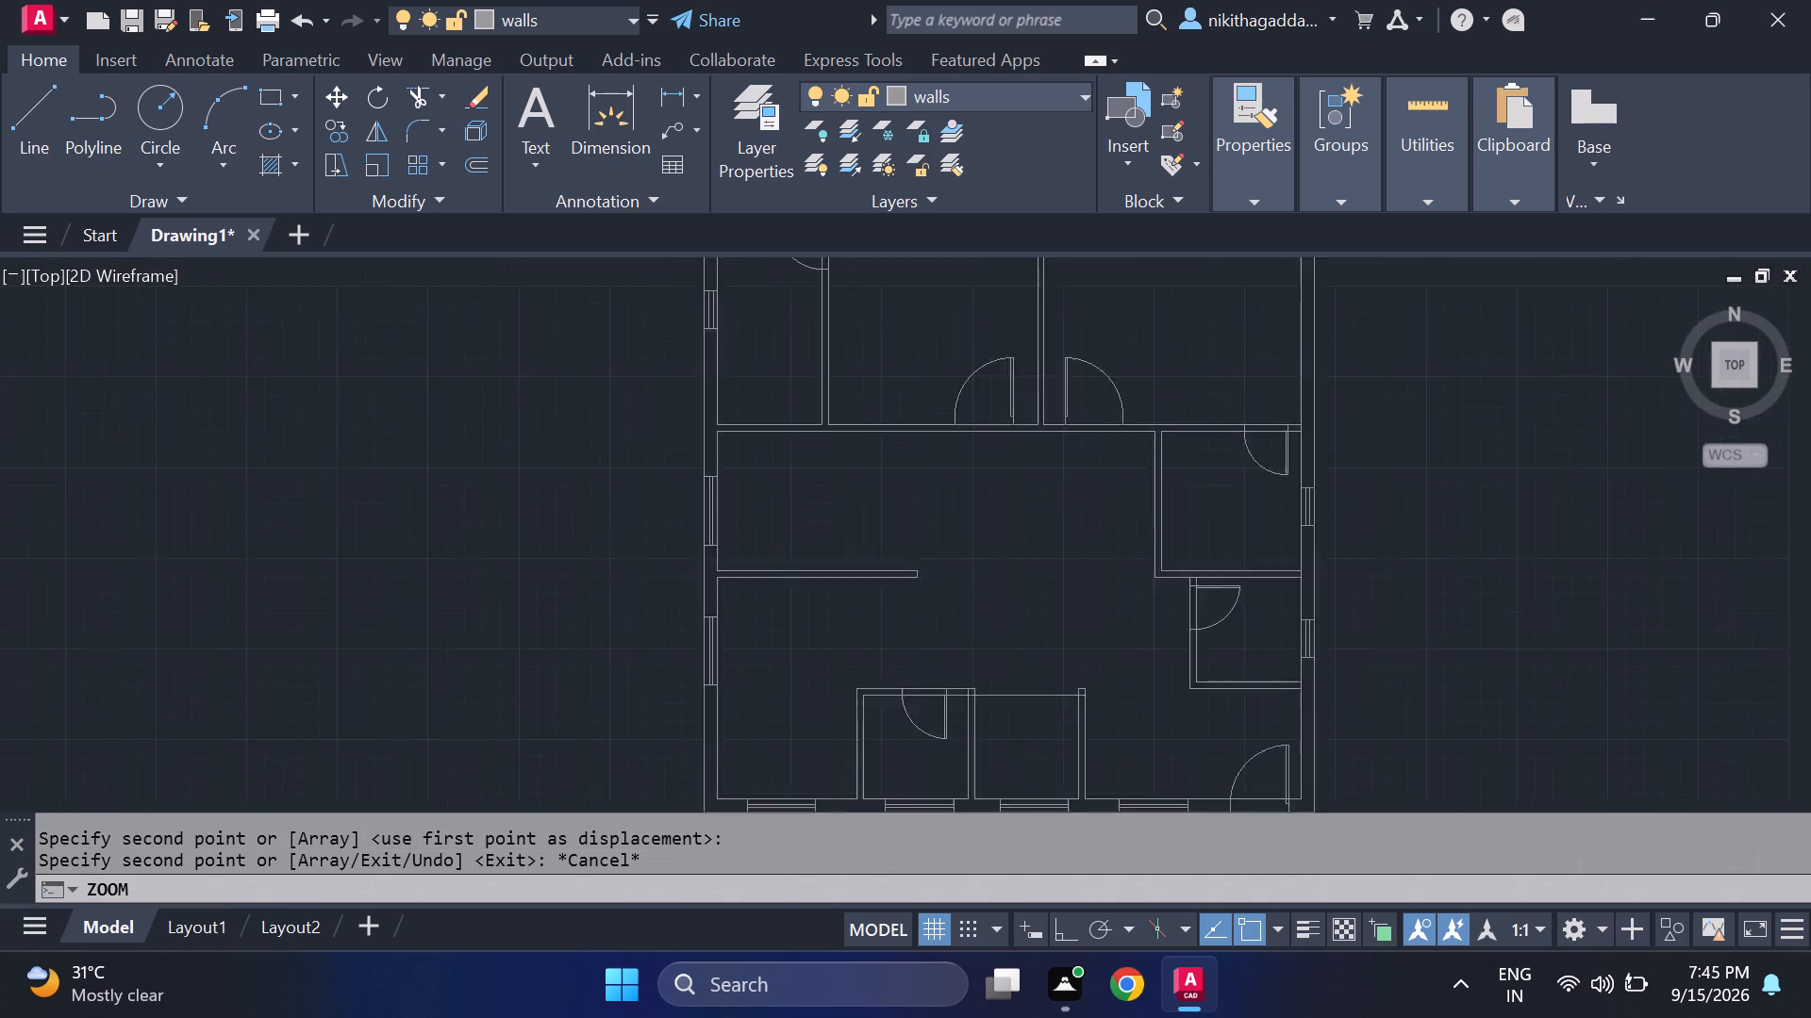
pyautogui.moveTo(1105, 597); pyautogui.dragTo(1034, 612, button='middle')
pyautogui.scroll(-2, 1019, 571)
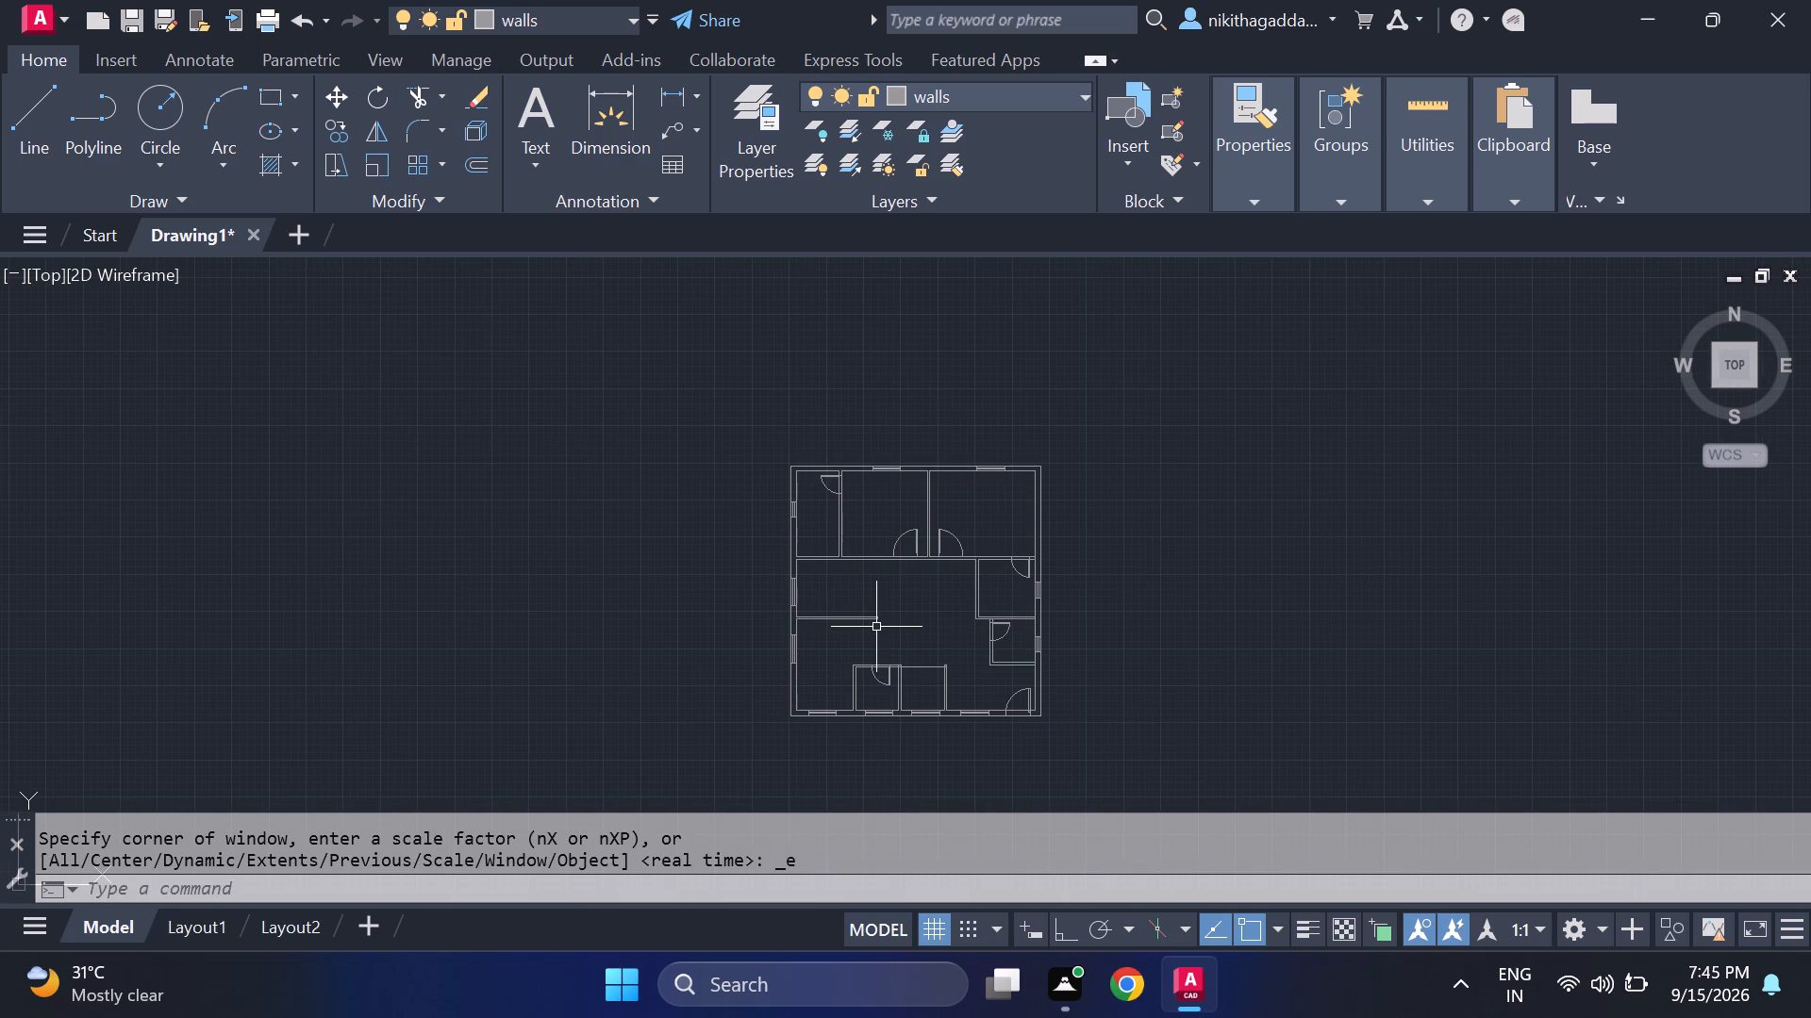
pyautogui.moveTo(876, 627); pyautogui.dragTo(964, 603, button='middle')
pyautogui.scroll(1, 966, 603)
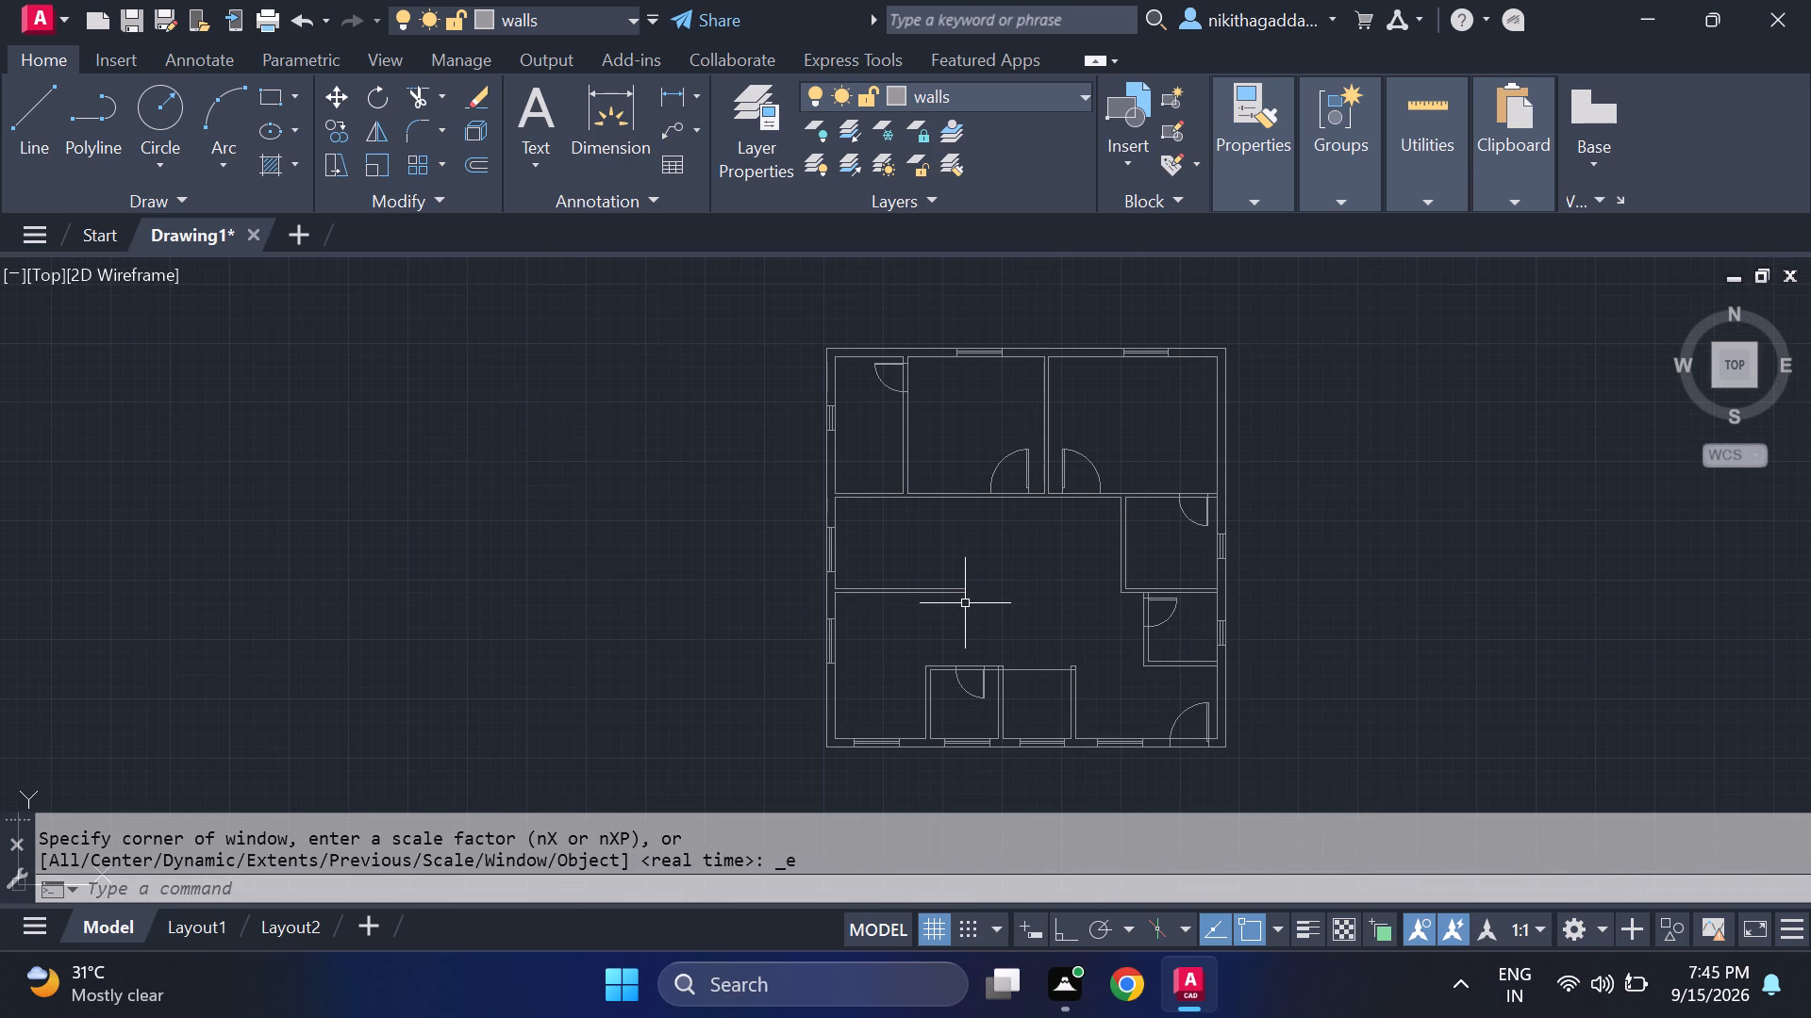
pyautogui.scroll(1, 1131, 652)
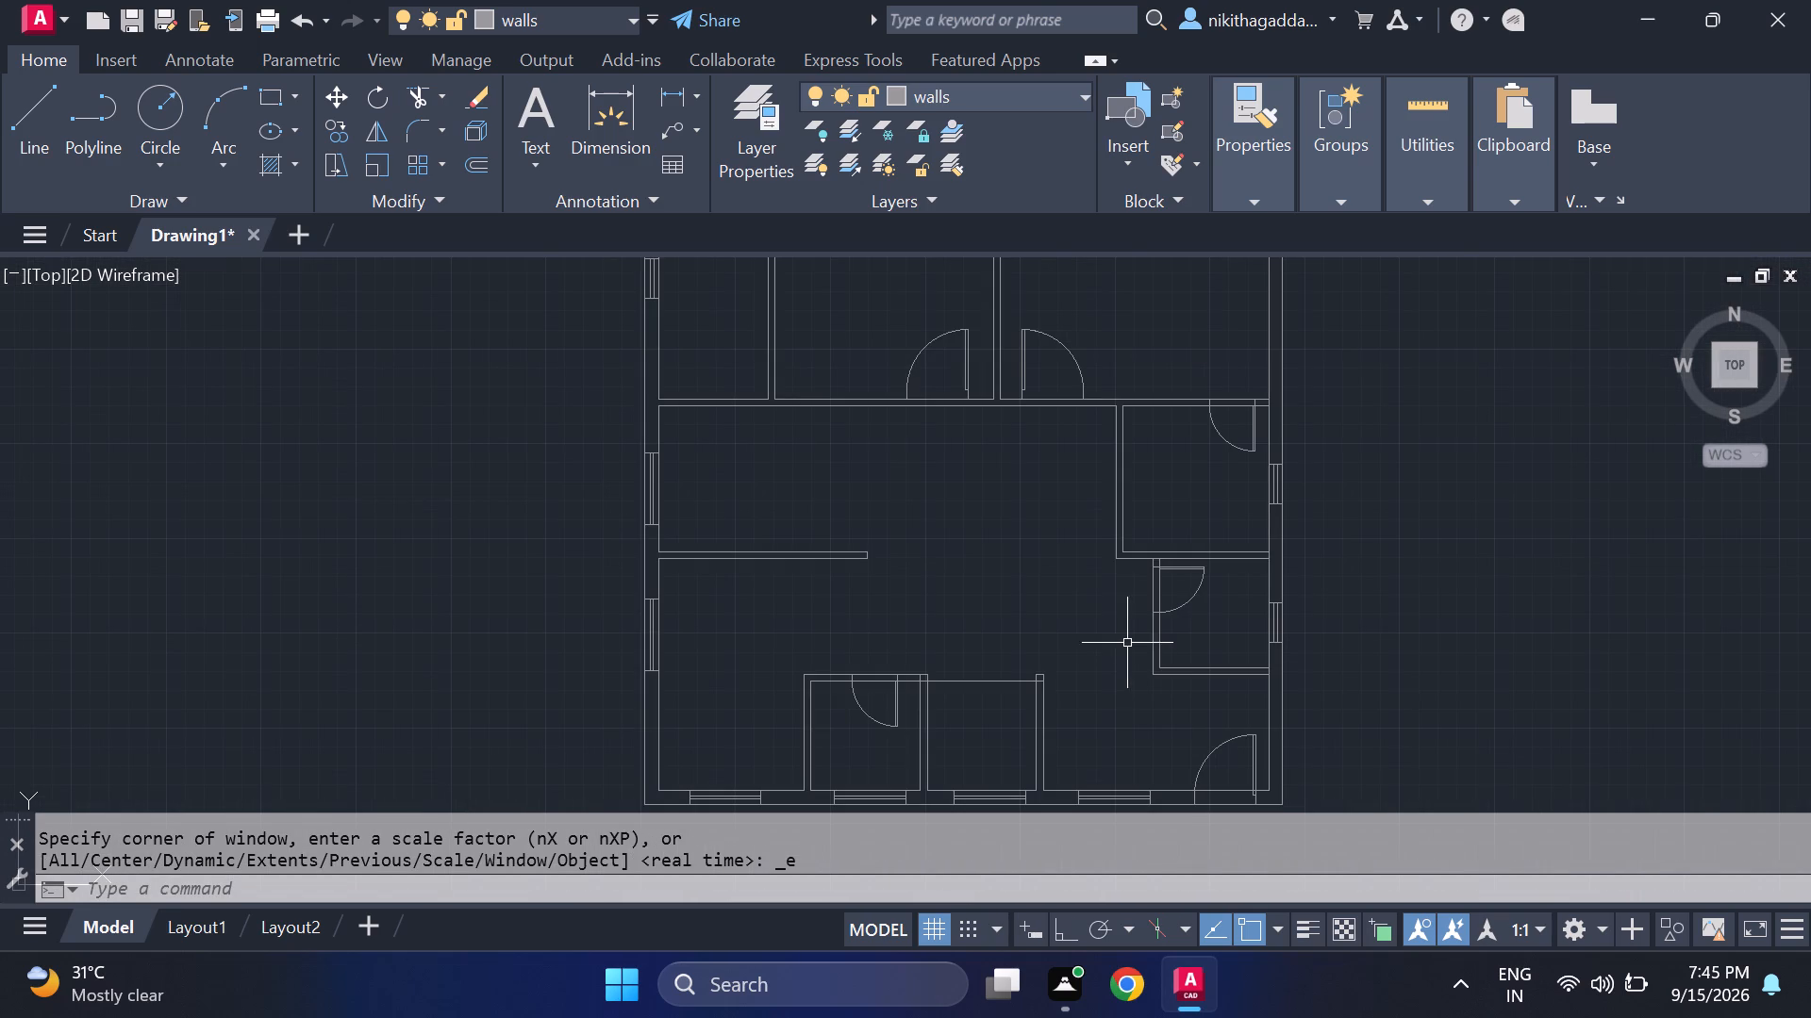
pyautogui.write('tr')
pyautogui.press('Return')
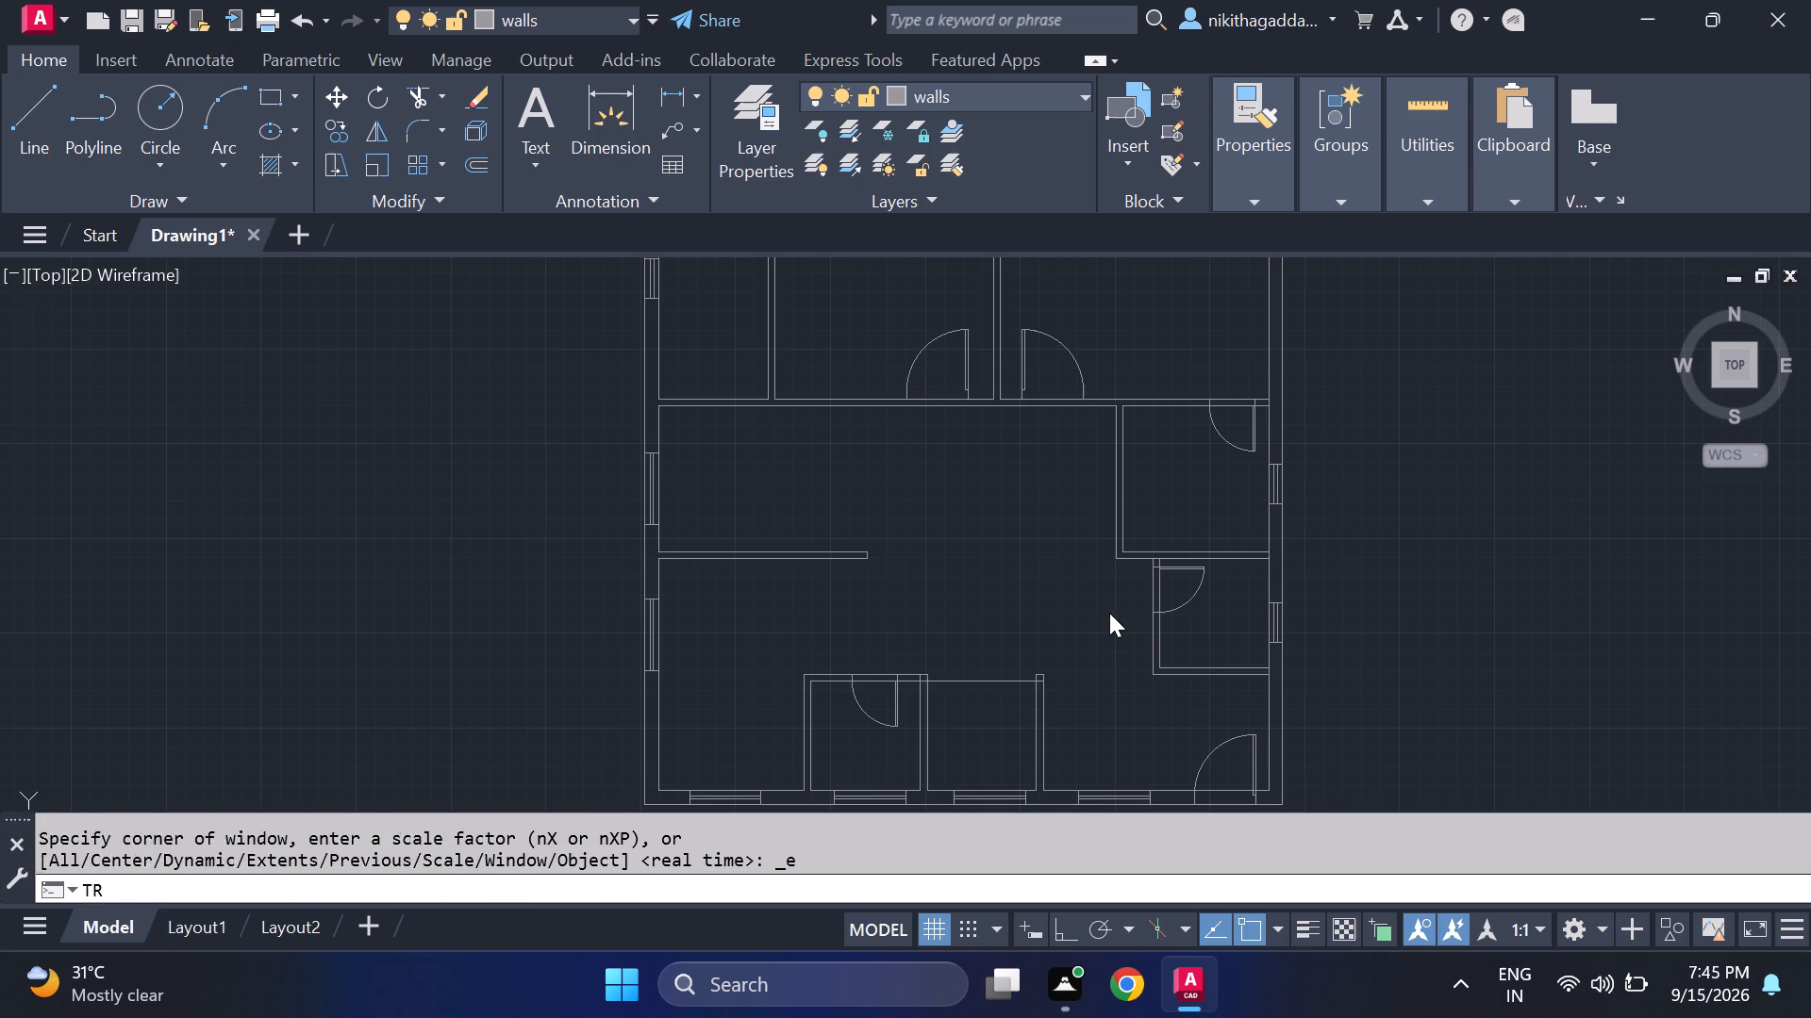
pyautogui.scroll(1, 1028, 552)
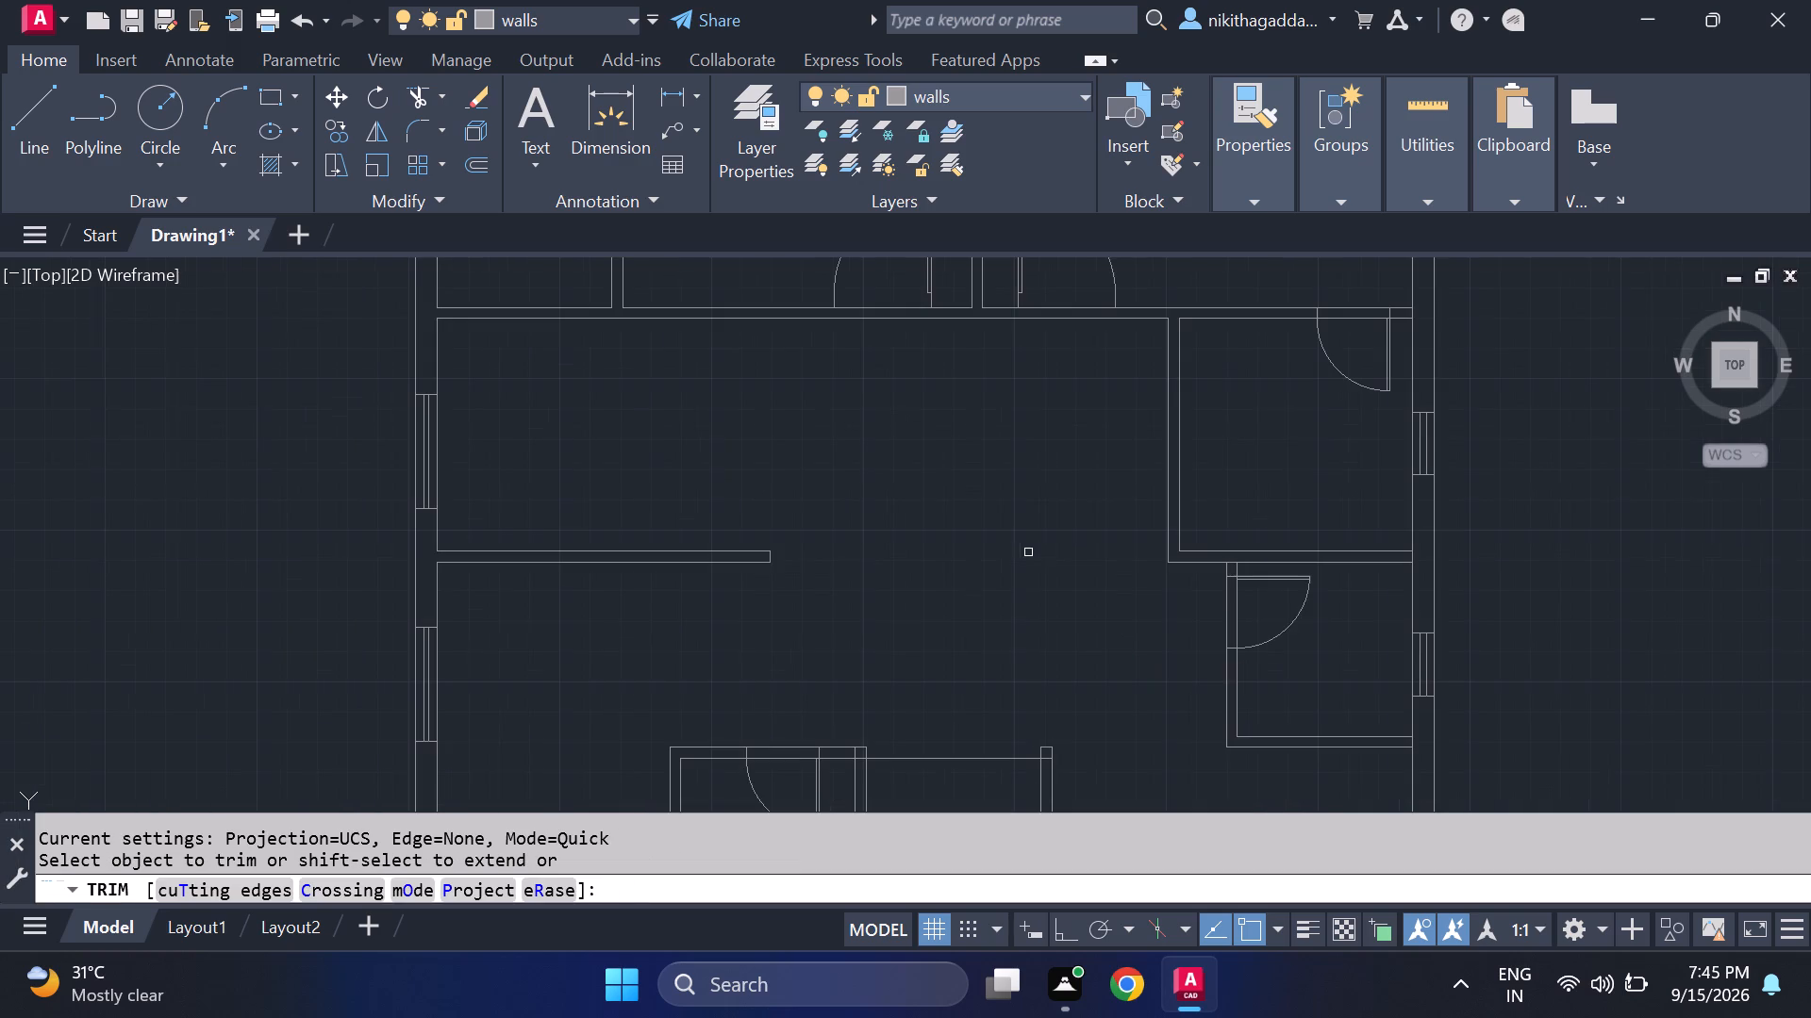
pyautogui.click(1237, 609)
# Trim the inner north wall line at the east middle room's door and the room-side wall line at the two large north-room doors.
pyautogui.scroll(-2, 1270, 487)
pyautogui.scroll(3, 1283, 420)
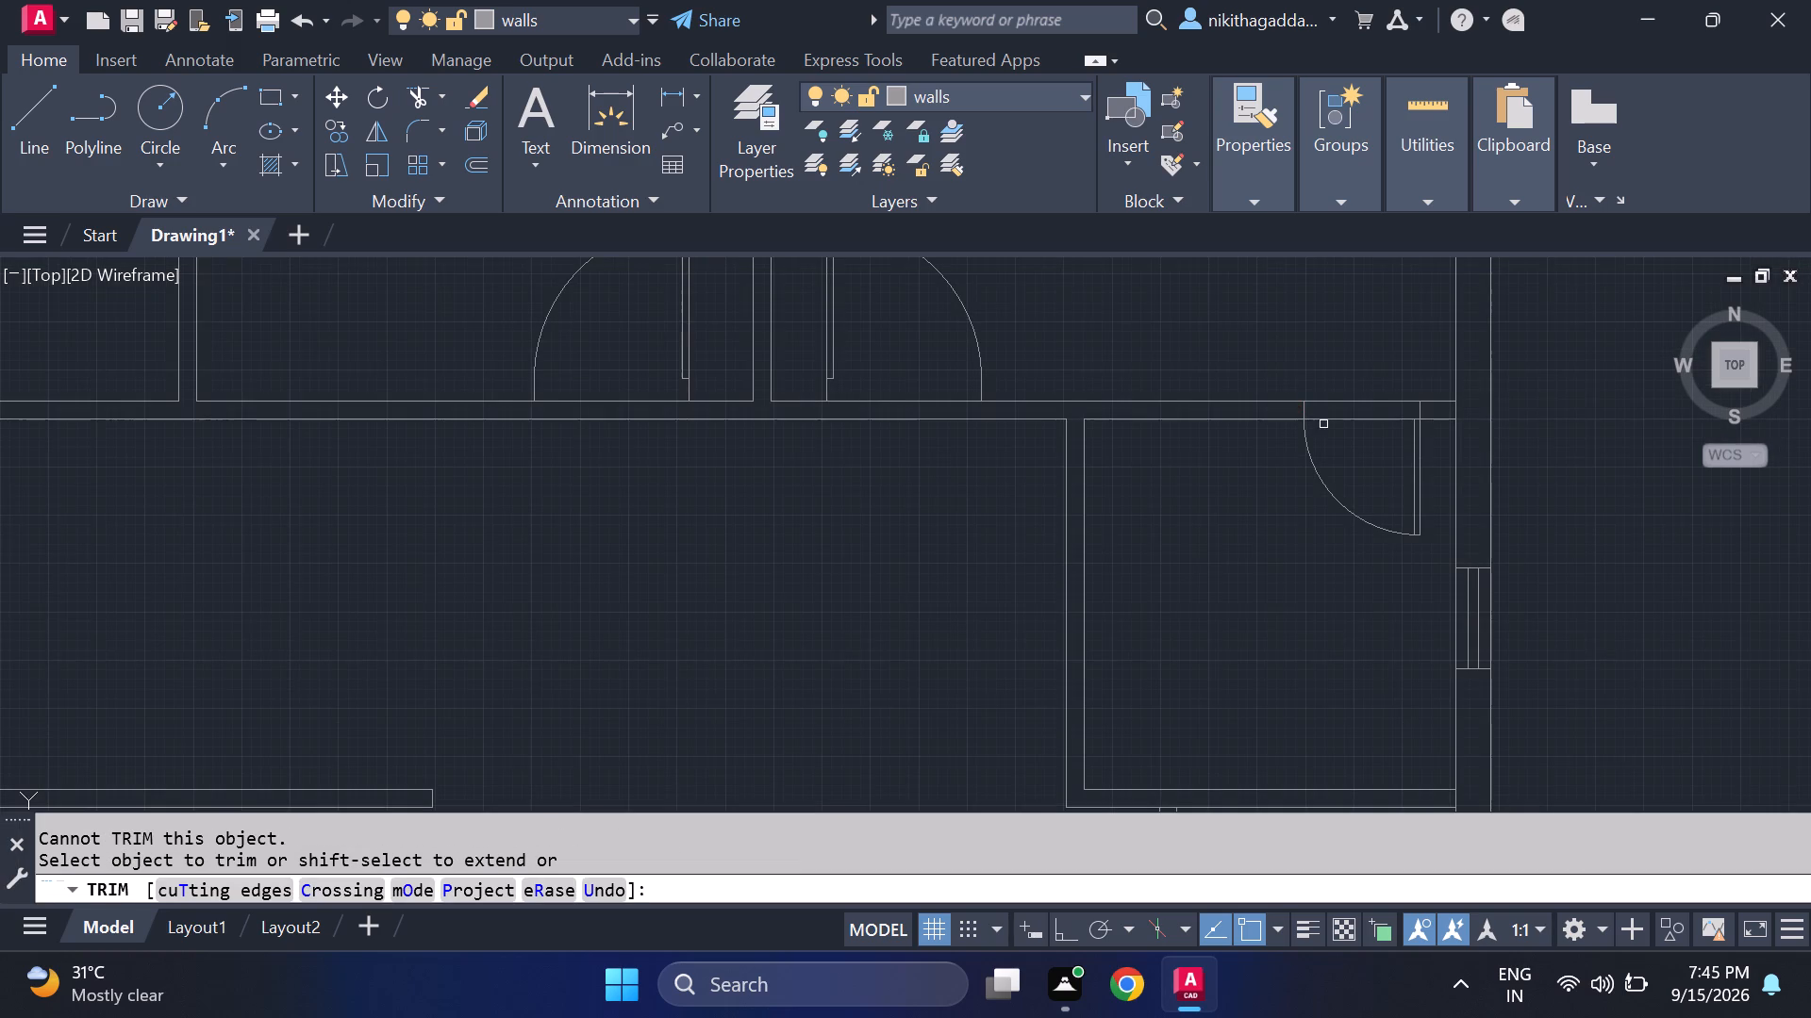
pyautogui.click(1332, 416)
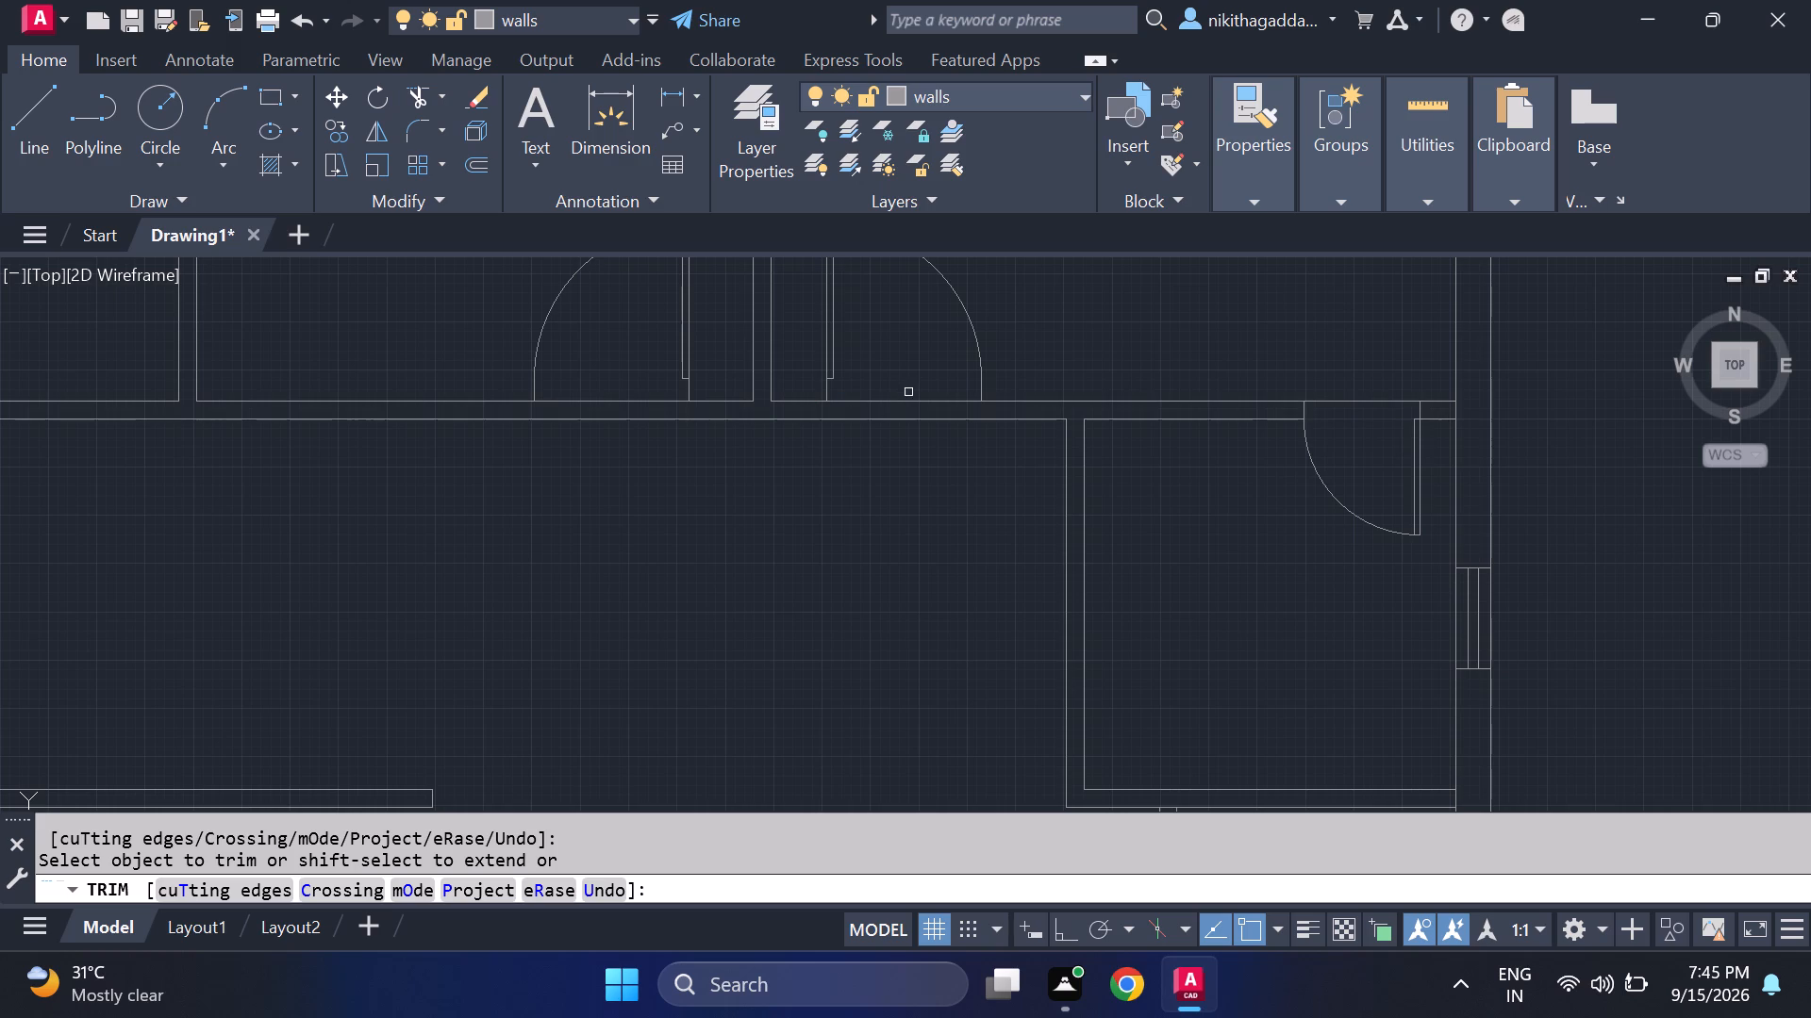
pyautogui.click(908, 399)
pyautogui.click(591, 402)
# Trim the wall lines across the door openings of the northwest room, the small south room and the south outer wall.
pyautogui.scroll(-4, 569, 472)
pyautogui.scroll(3, 490, 383)
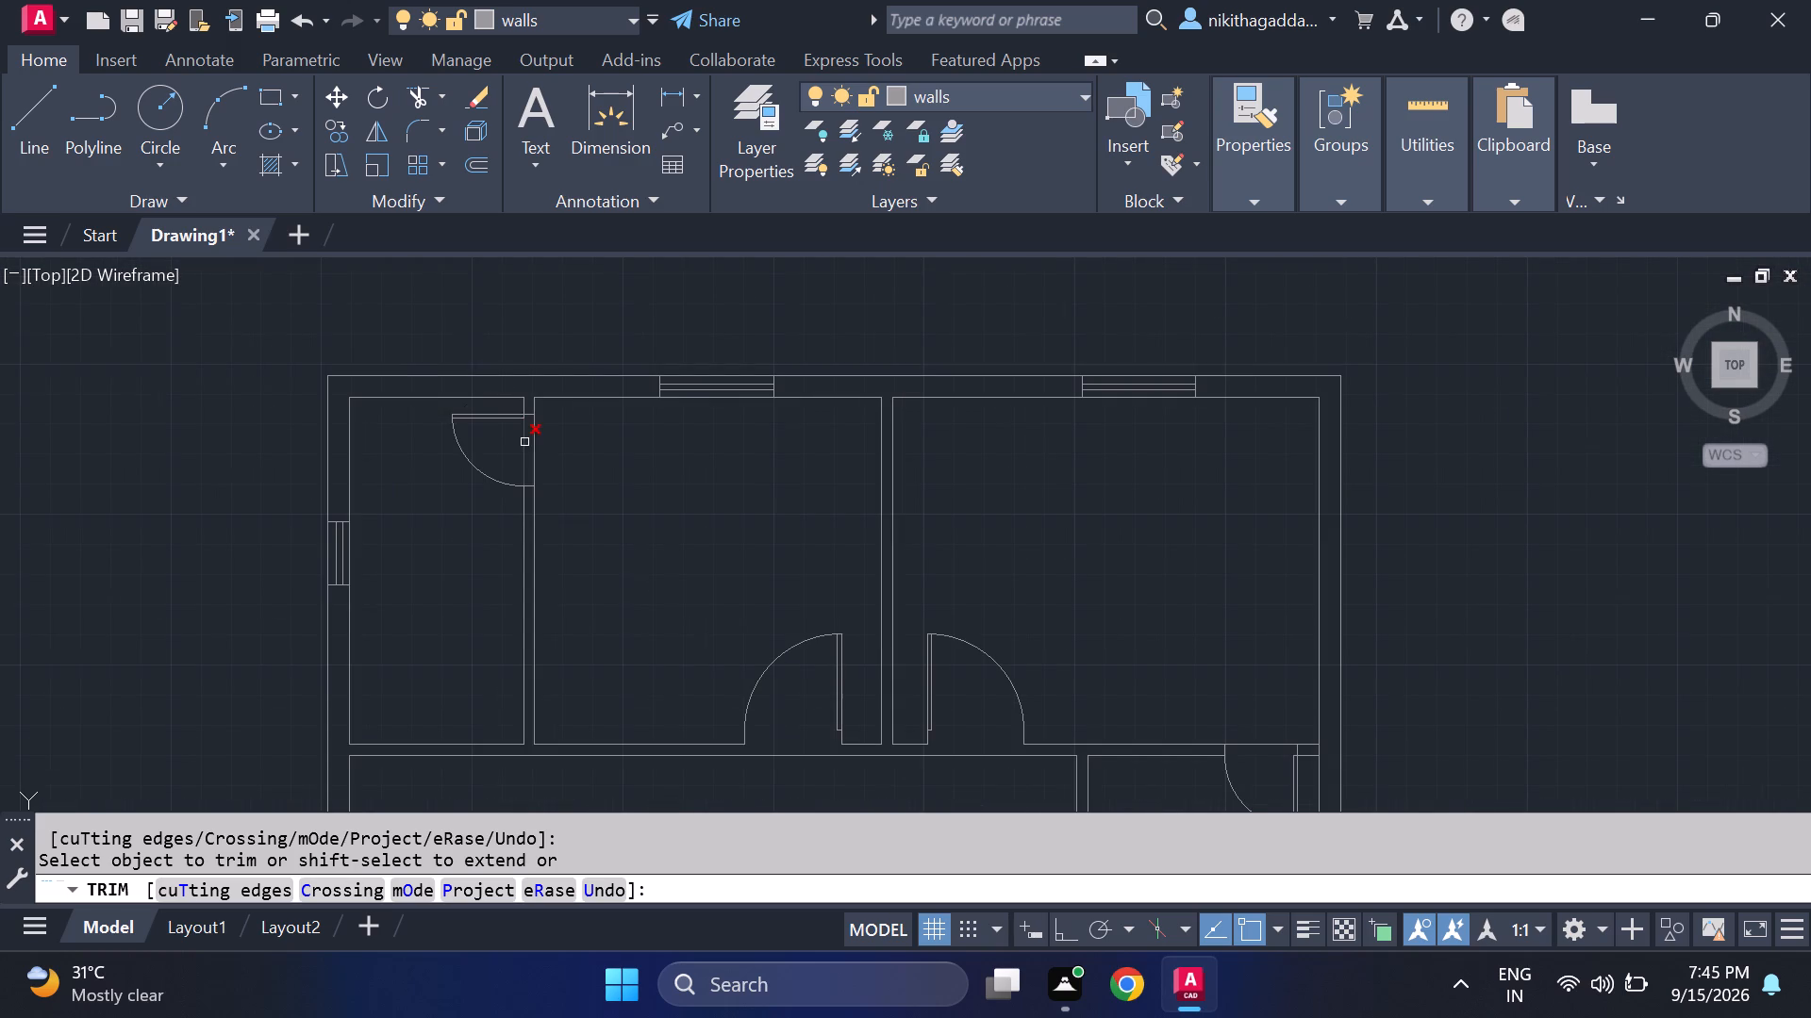
pyautogui.click(524, 442)
pyautogui.scroll(-4, 636, 565)
pyautogui.moveTo(685, 645); pyautogui.dragTo(666, 515, button='middle')
pyautogui.scroll(1, 666, 515)
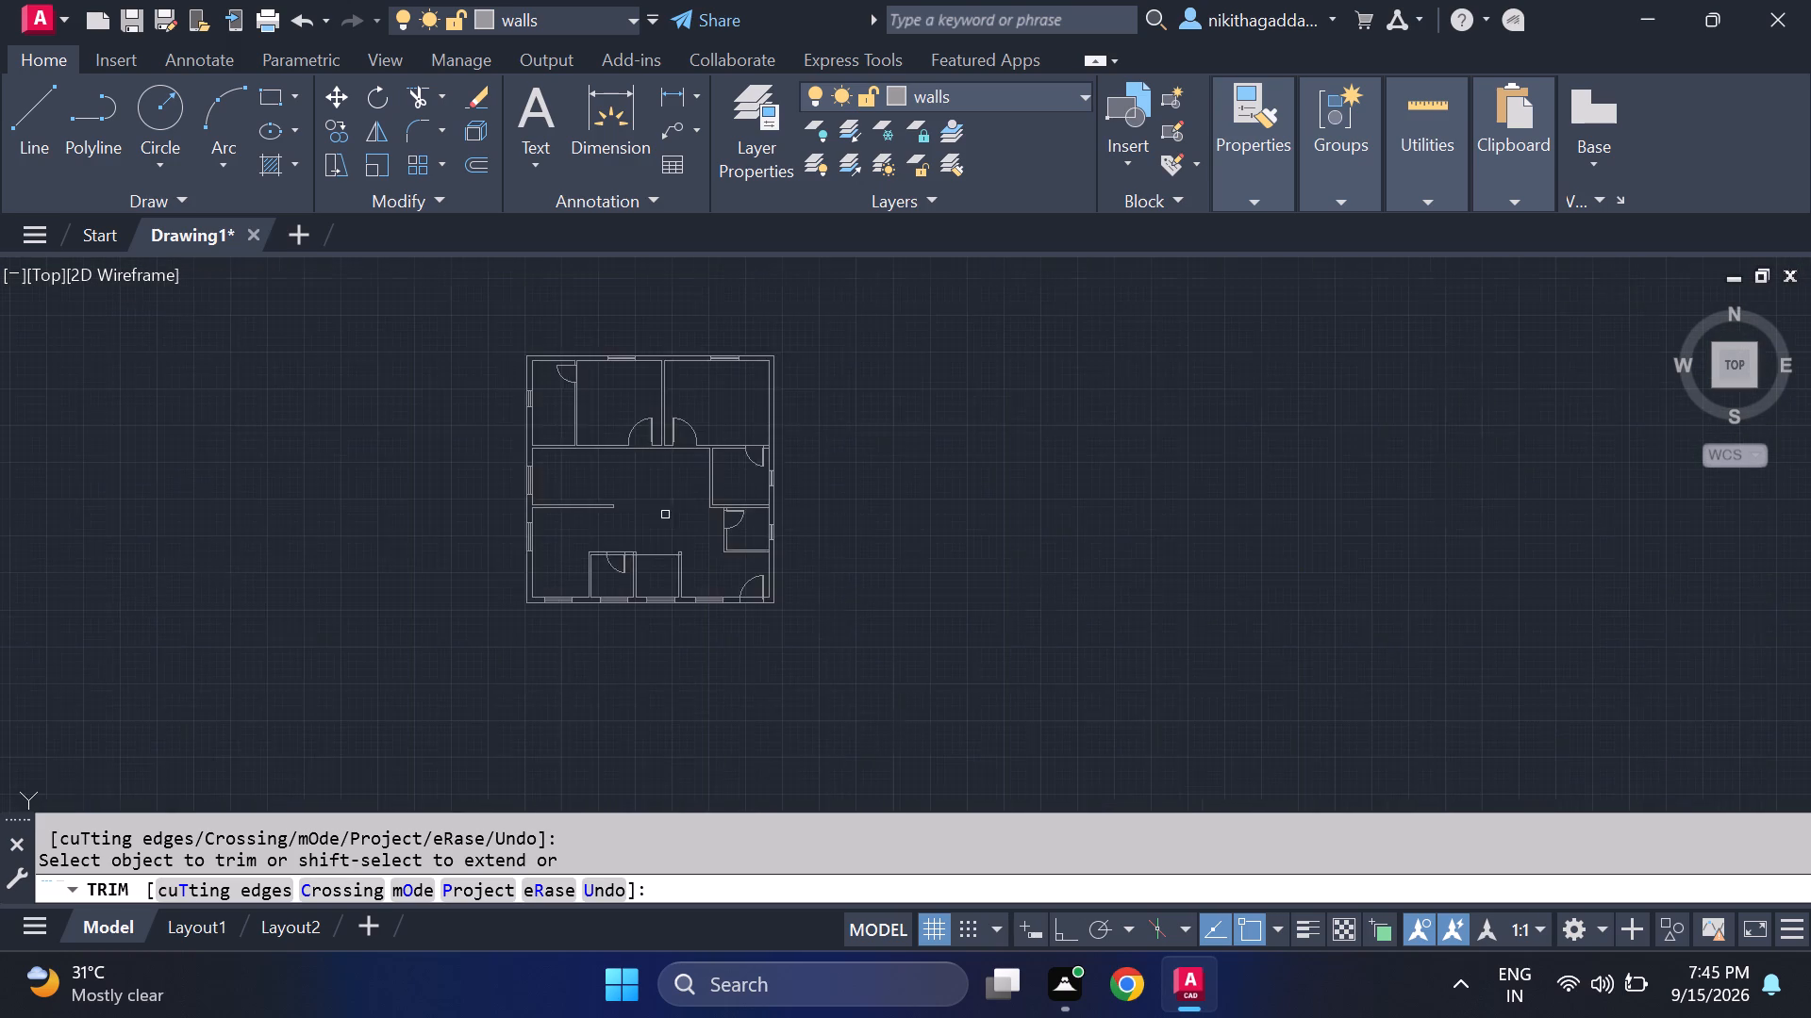
pyautogui.scroll(2, 665, 515)
pyautogui.scroll(3, 529, 616)
pyautogui.click(570, 563)
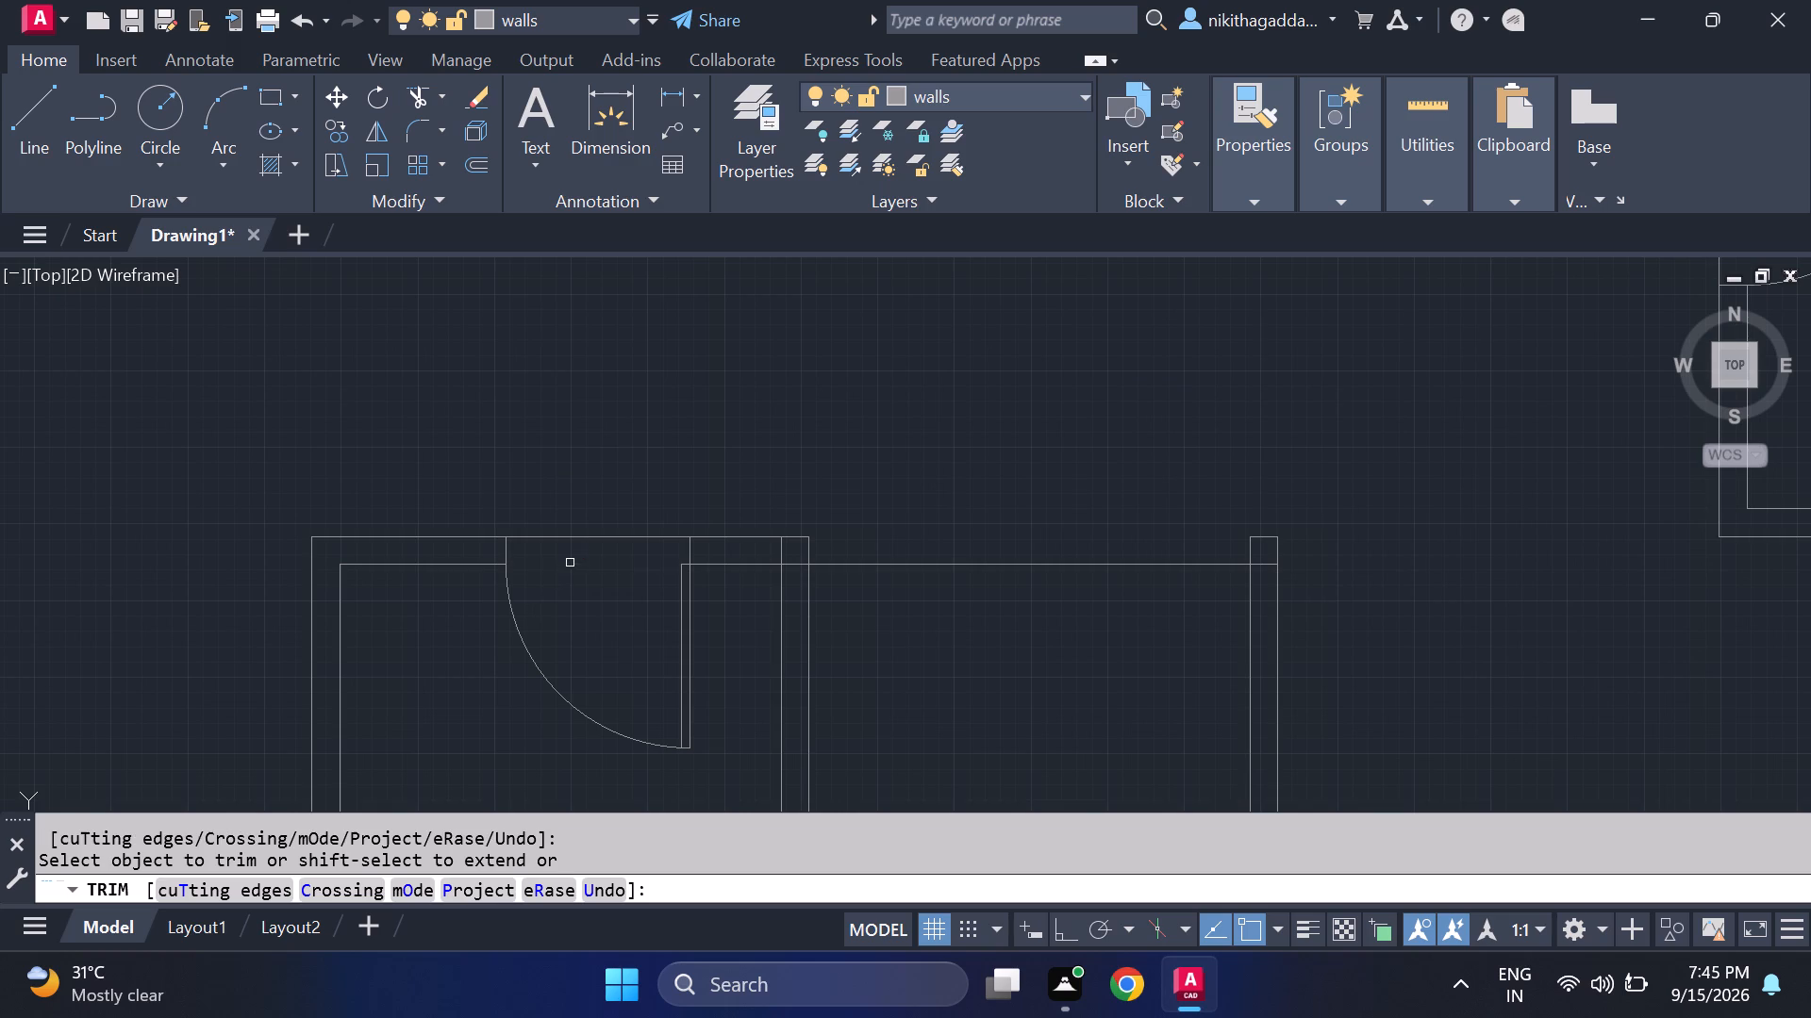
pyautogui.scroll(-2, 712, 638)
pyautogui.moveTo(829, 666); pyautogui.dragTo(790, 540, button='middle')
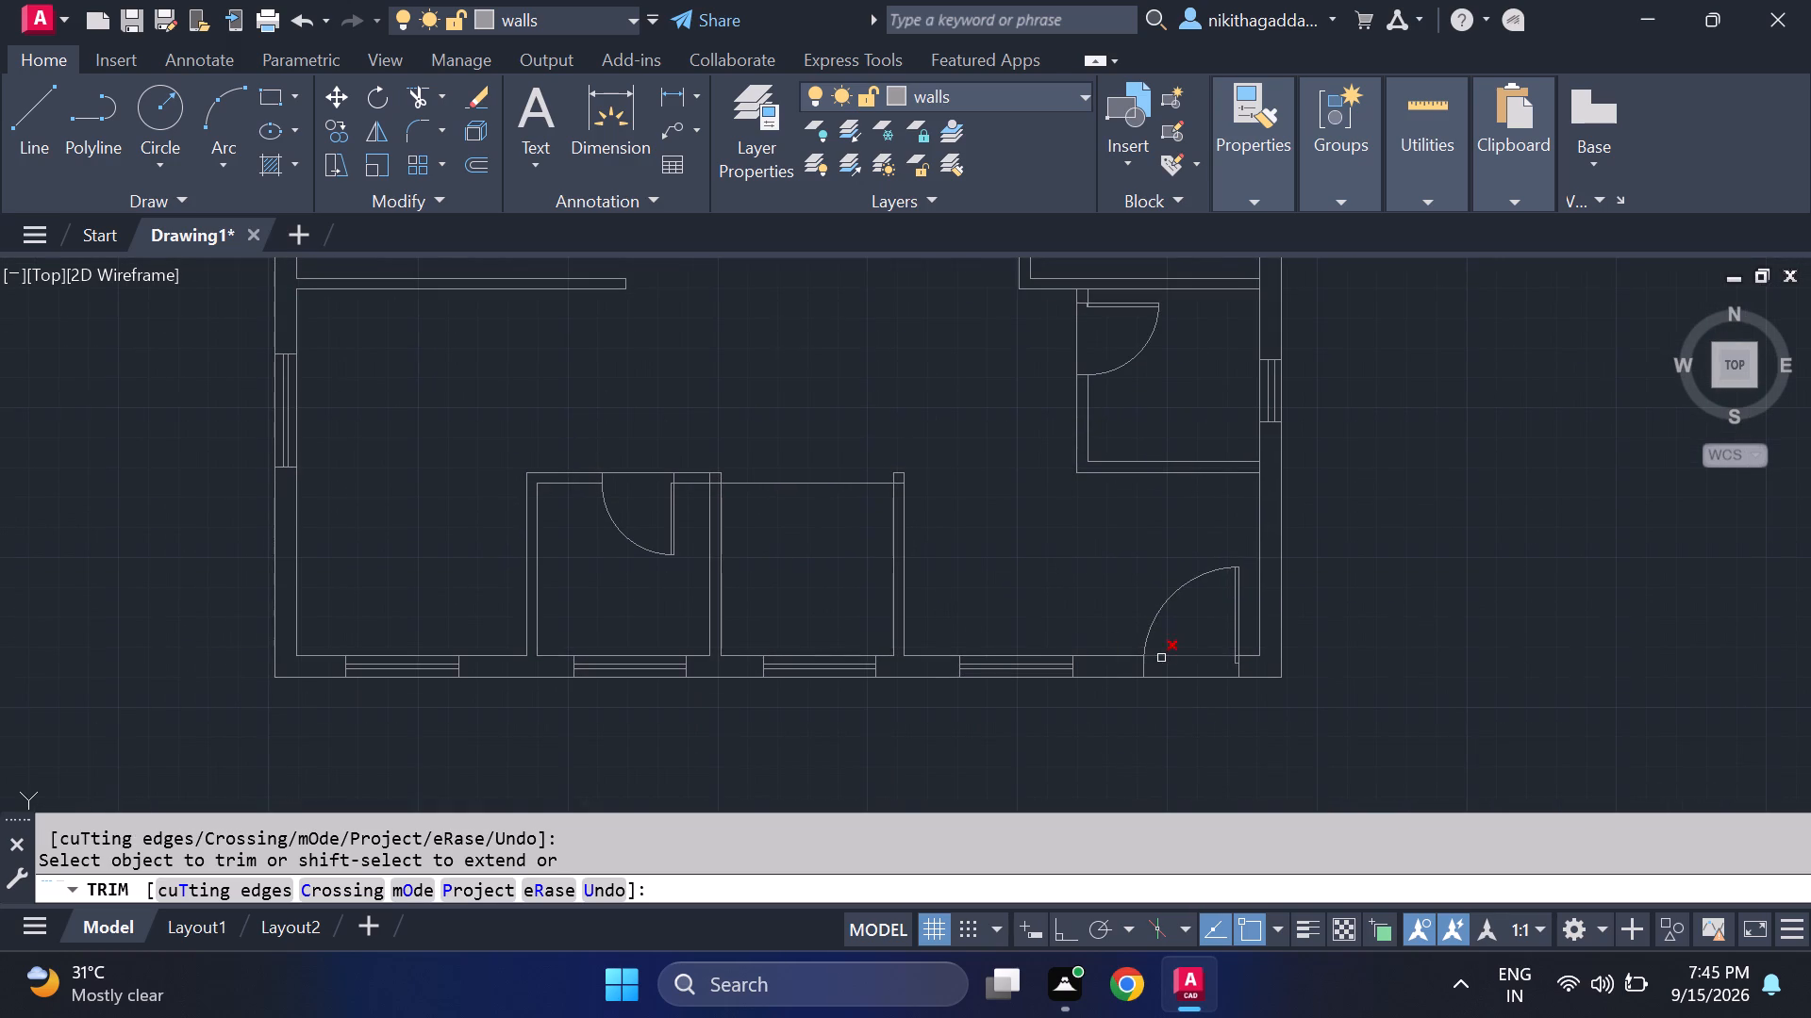
pyautogui.click(1186, 654)
pyautogui.scroll(-4, 1173, 654)
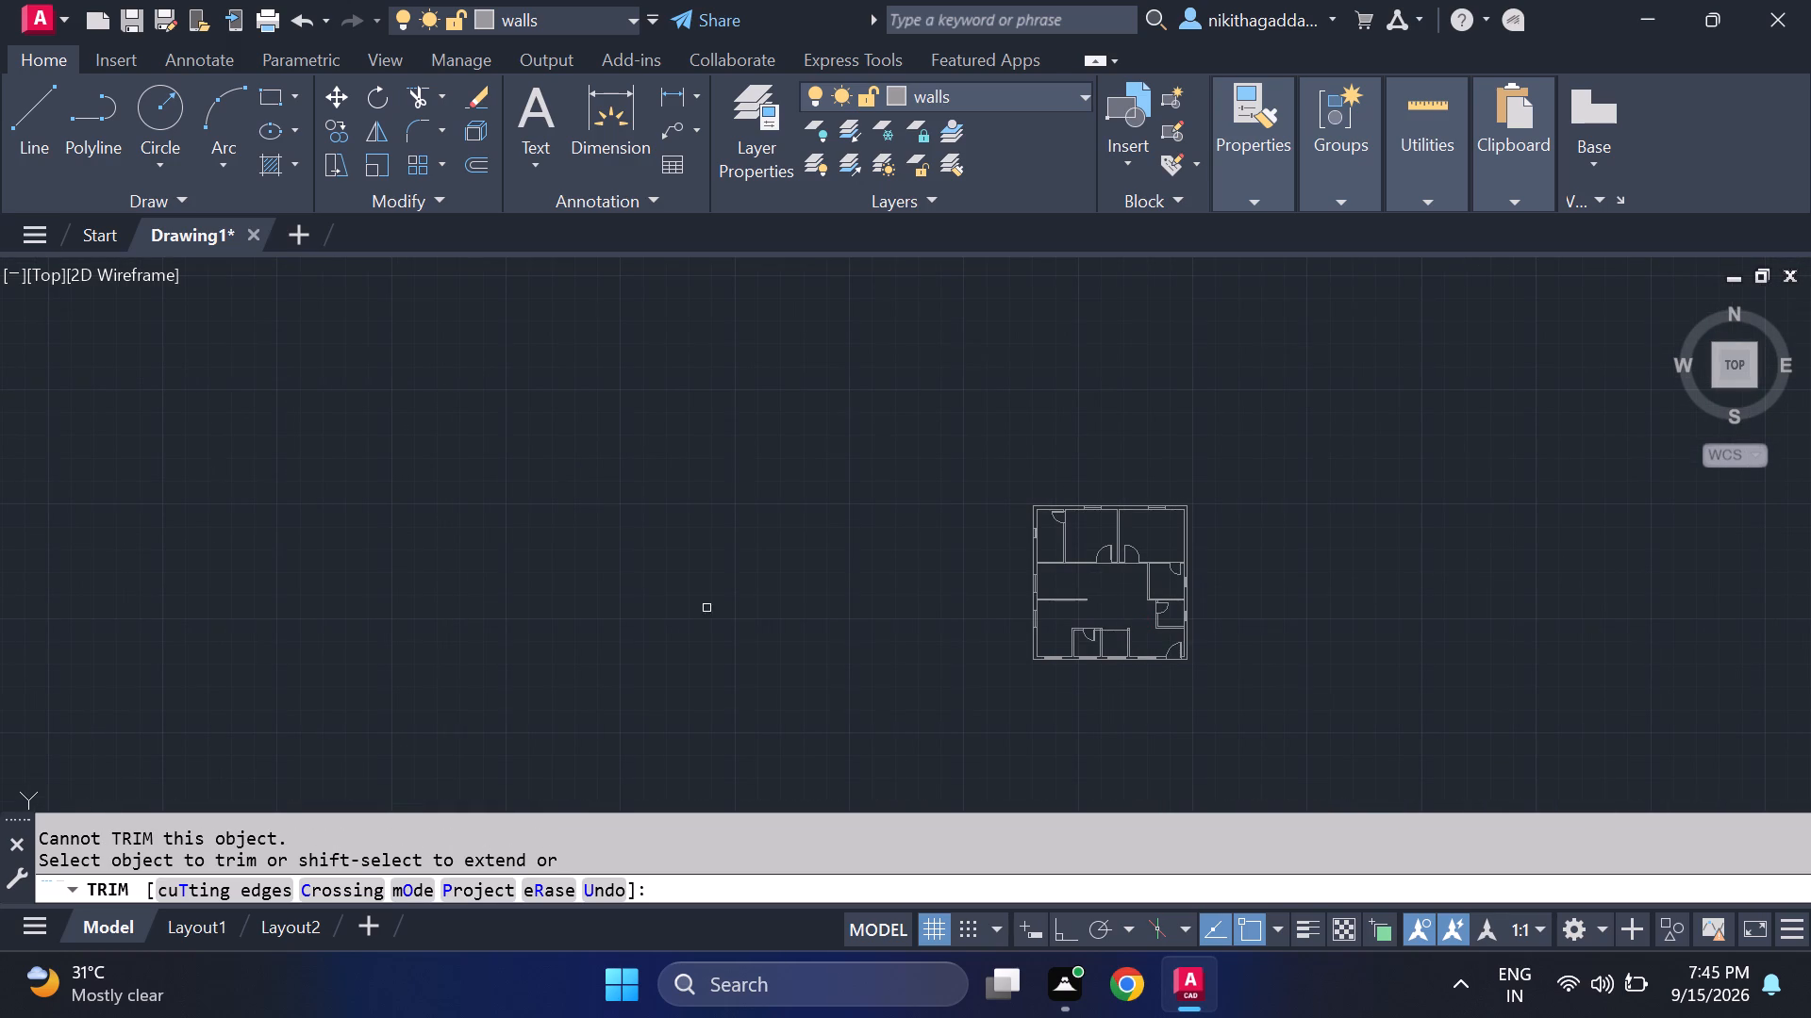
pyautogui.press('Escape')
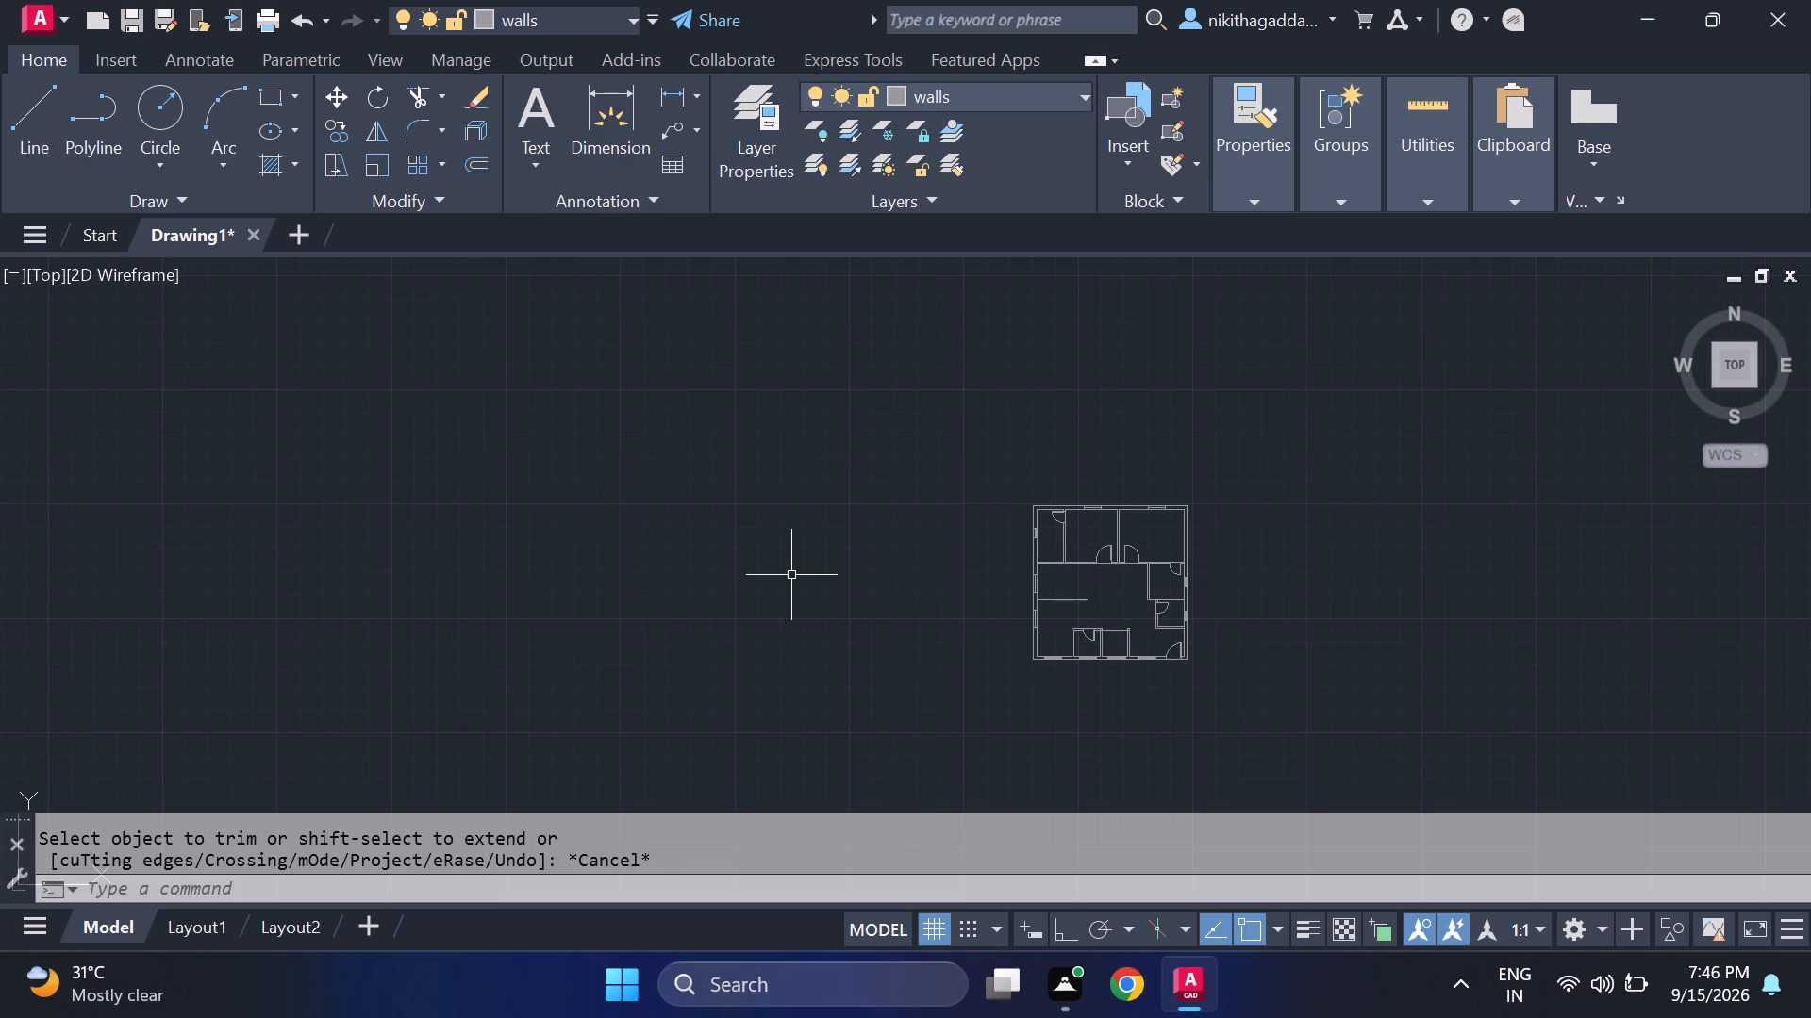
# Examine the trimmed door openings and partitions around the two small rooms along the south wall.
pyautogui.scroll(5, 1138, 651)
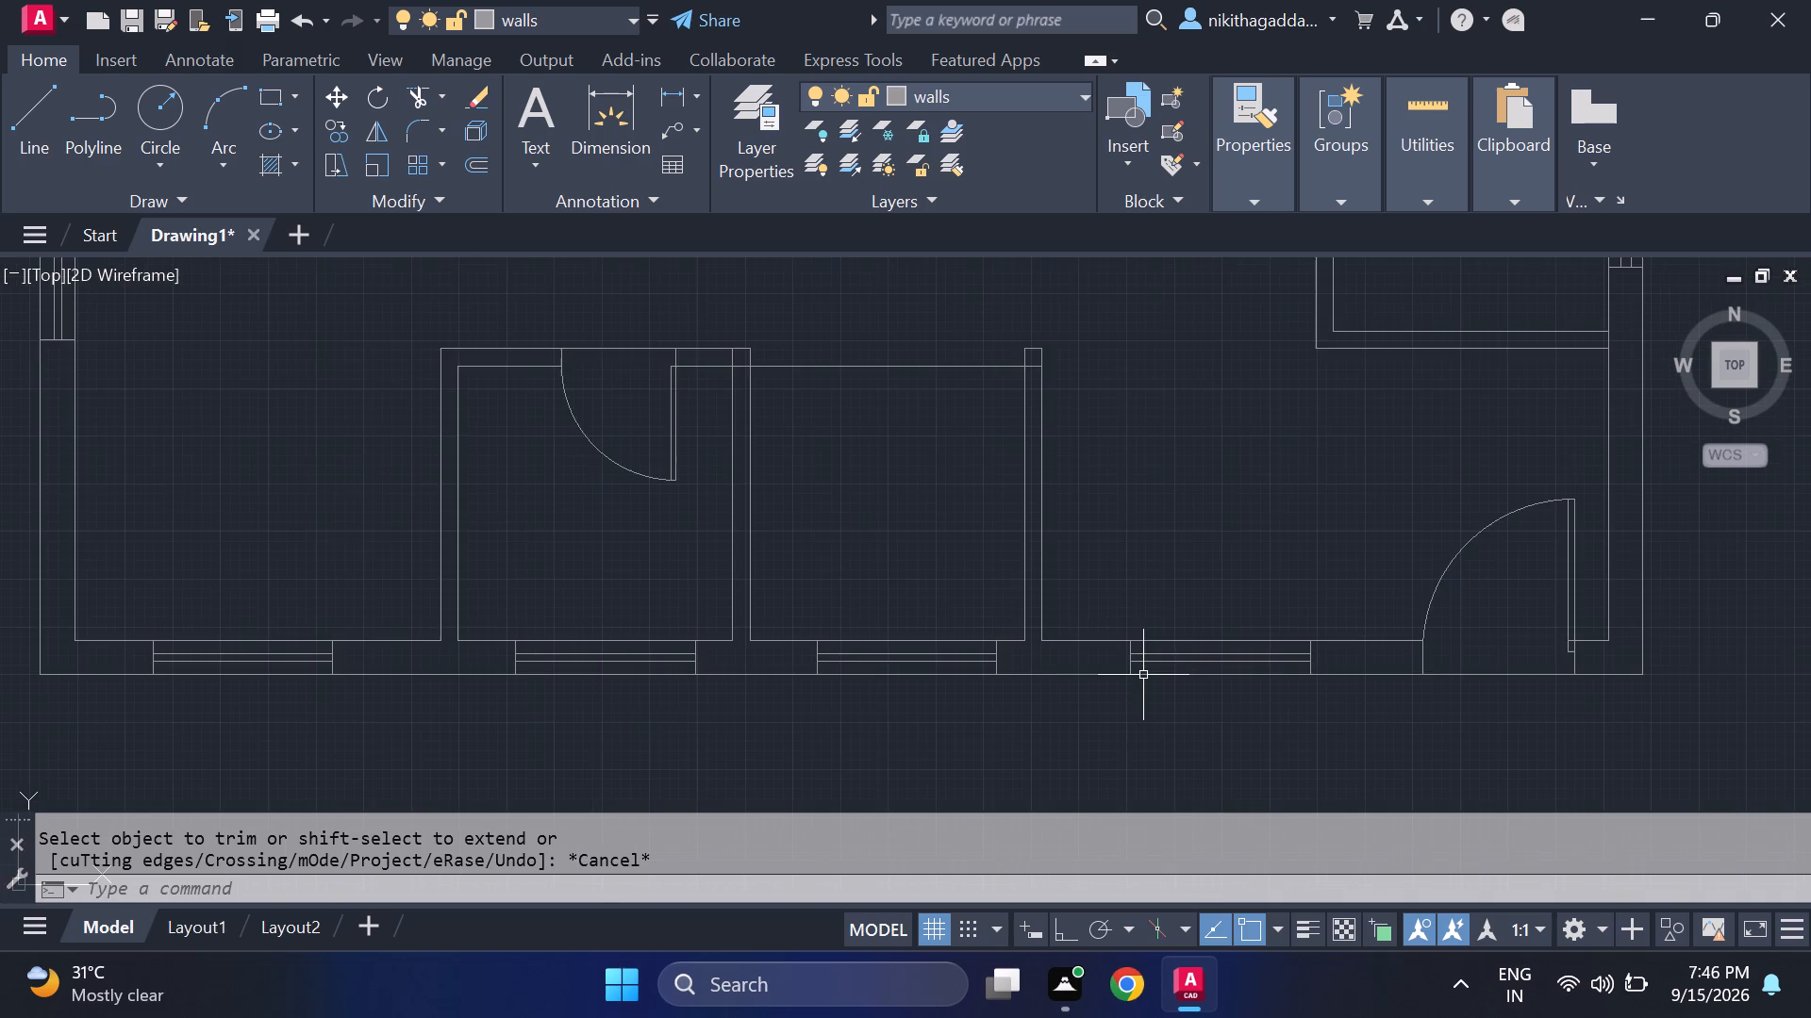
pyautogui.scroll(-2, 1143, 675)
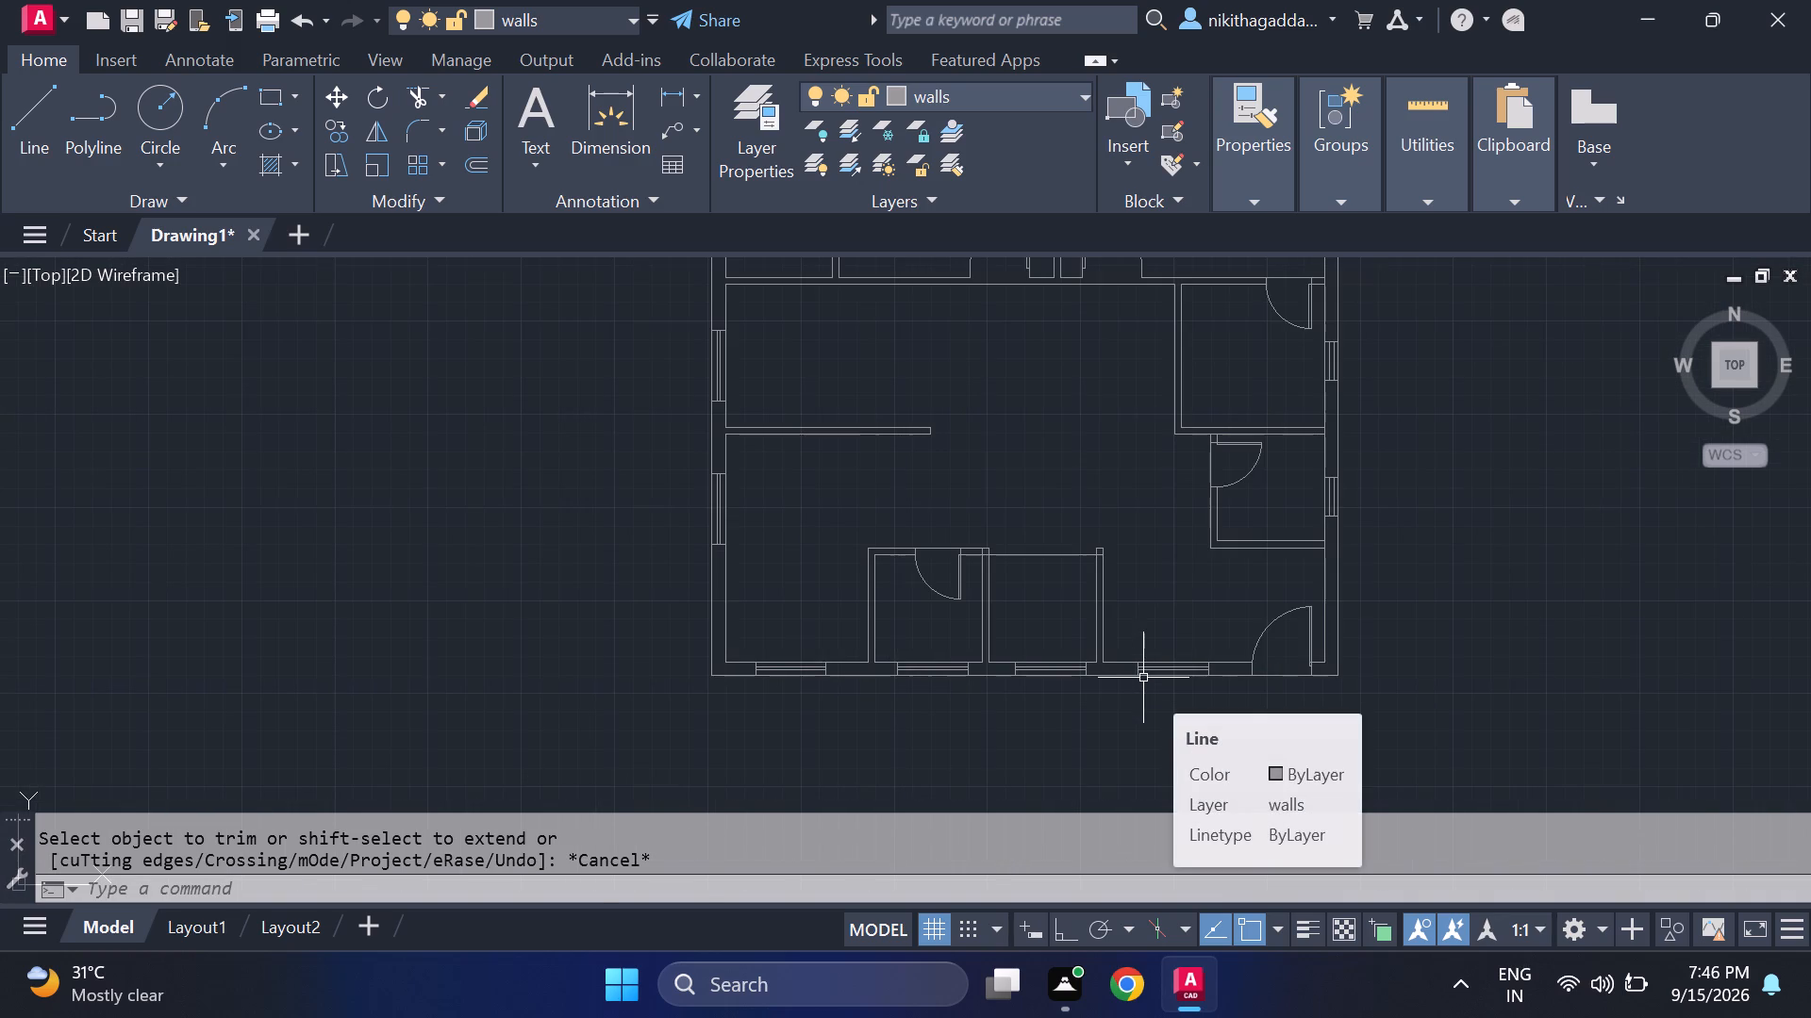
pyautogui.scroll(3, 979, 576)
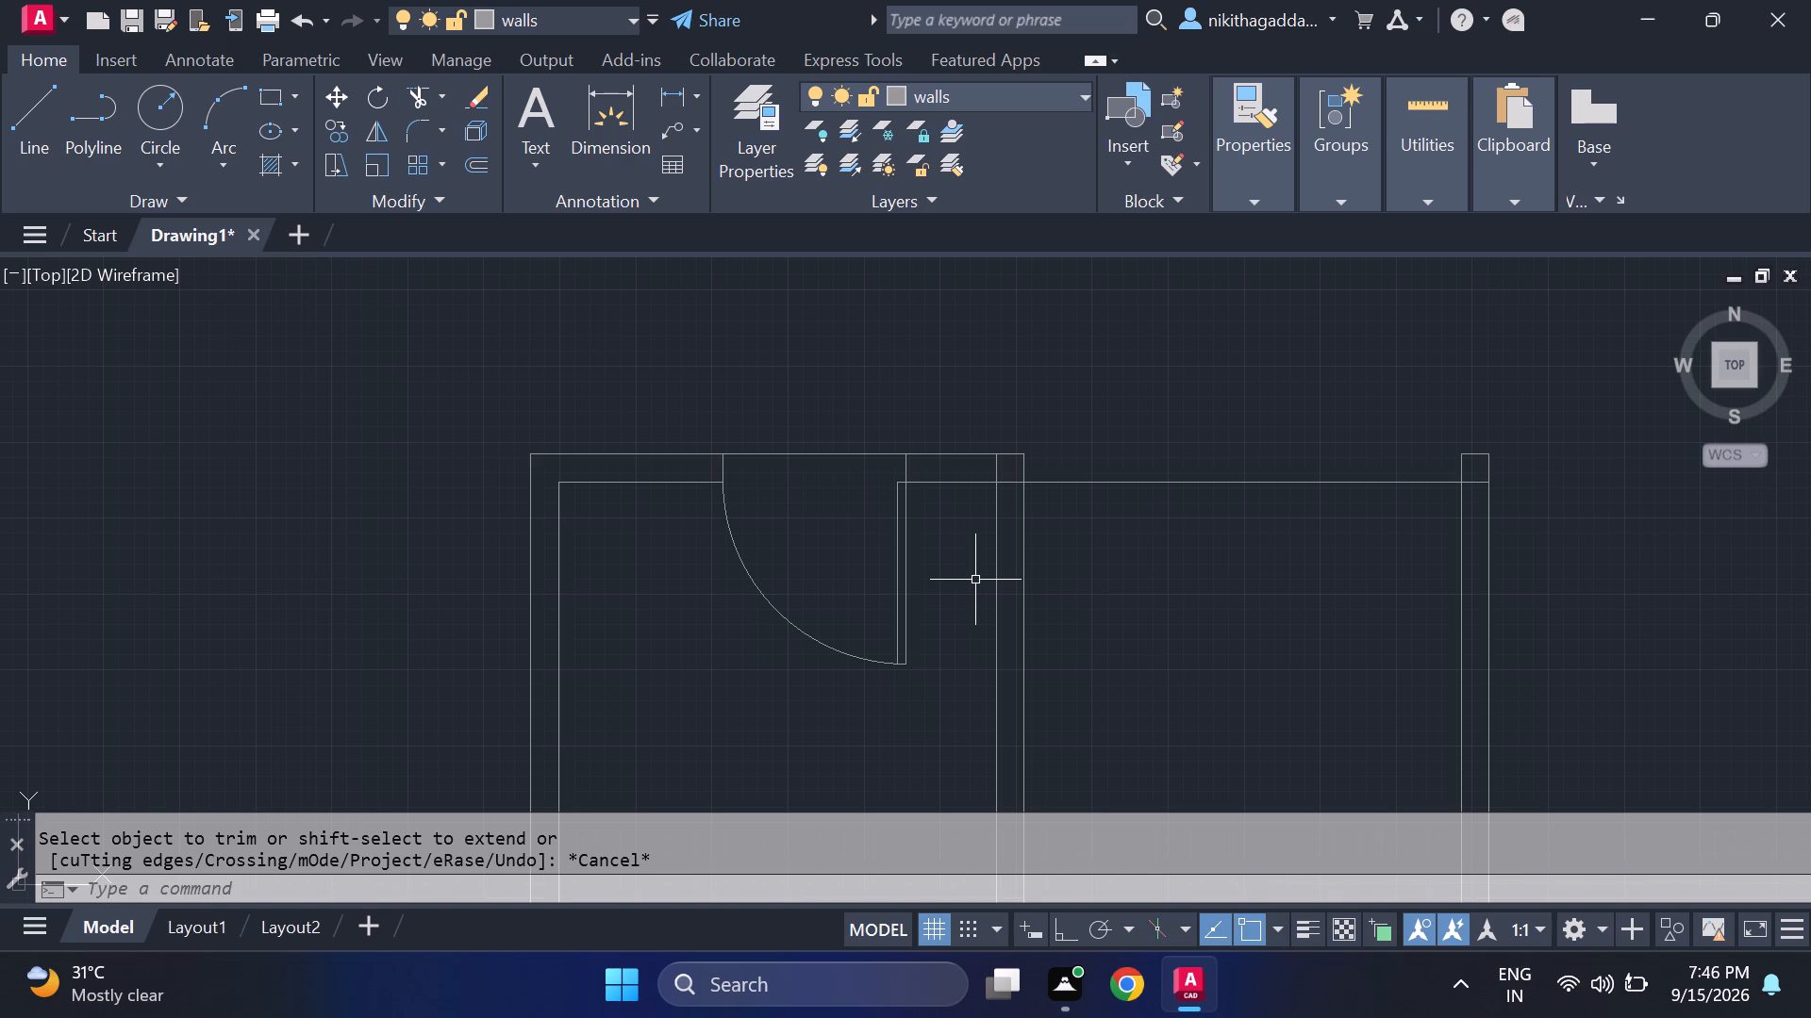
pyautogui.scroll(-3, 1007, 591)
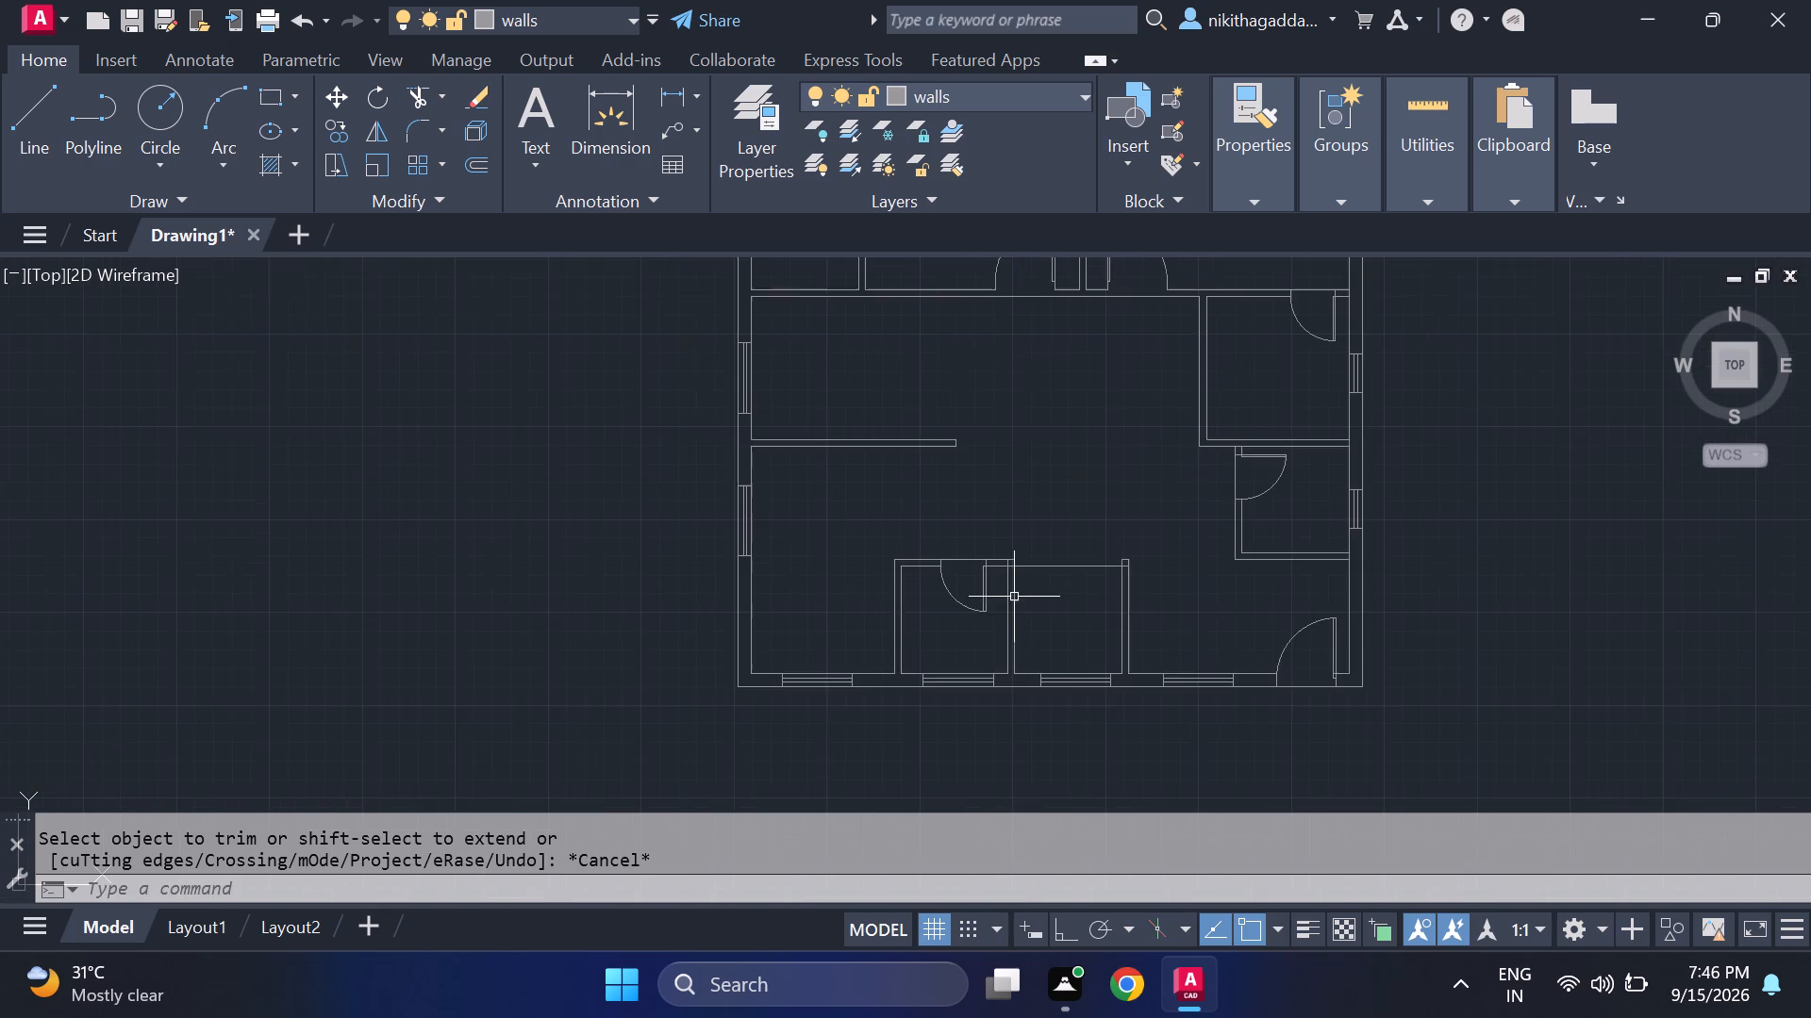
pyautogui.scroll(-1, 1021, 618)
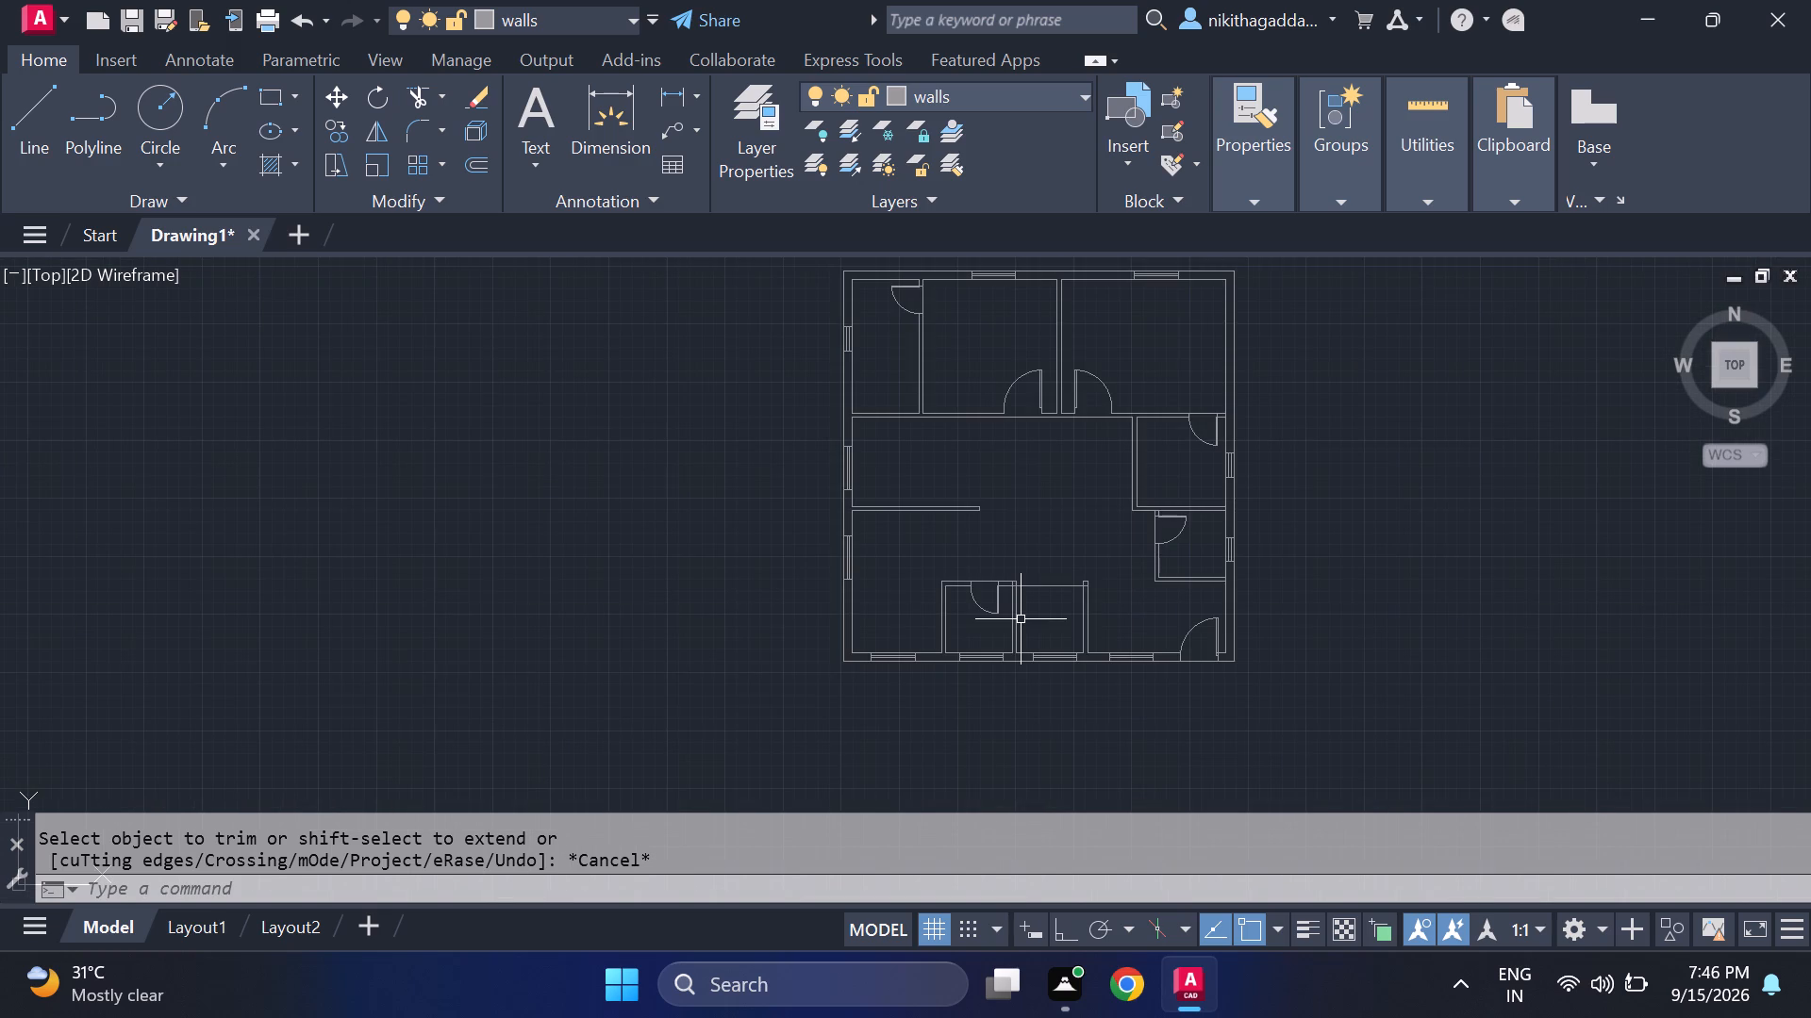
pyautogui.scroll(-2, 1021, 619)
pyautogui.scroll(2, 1032, 635)
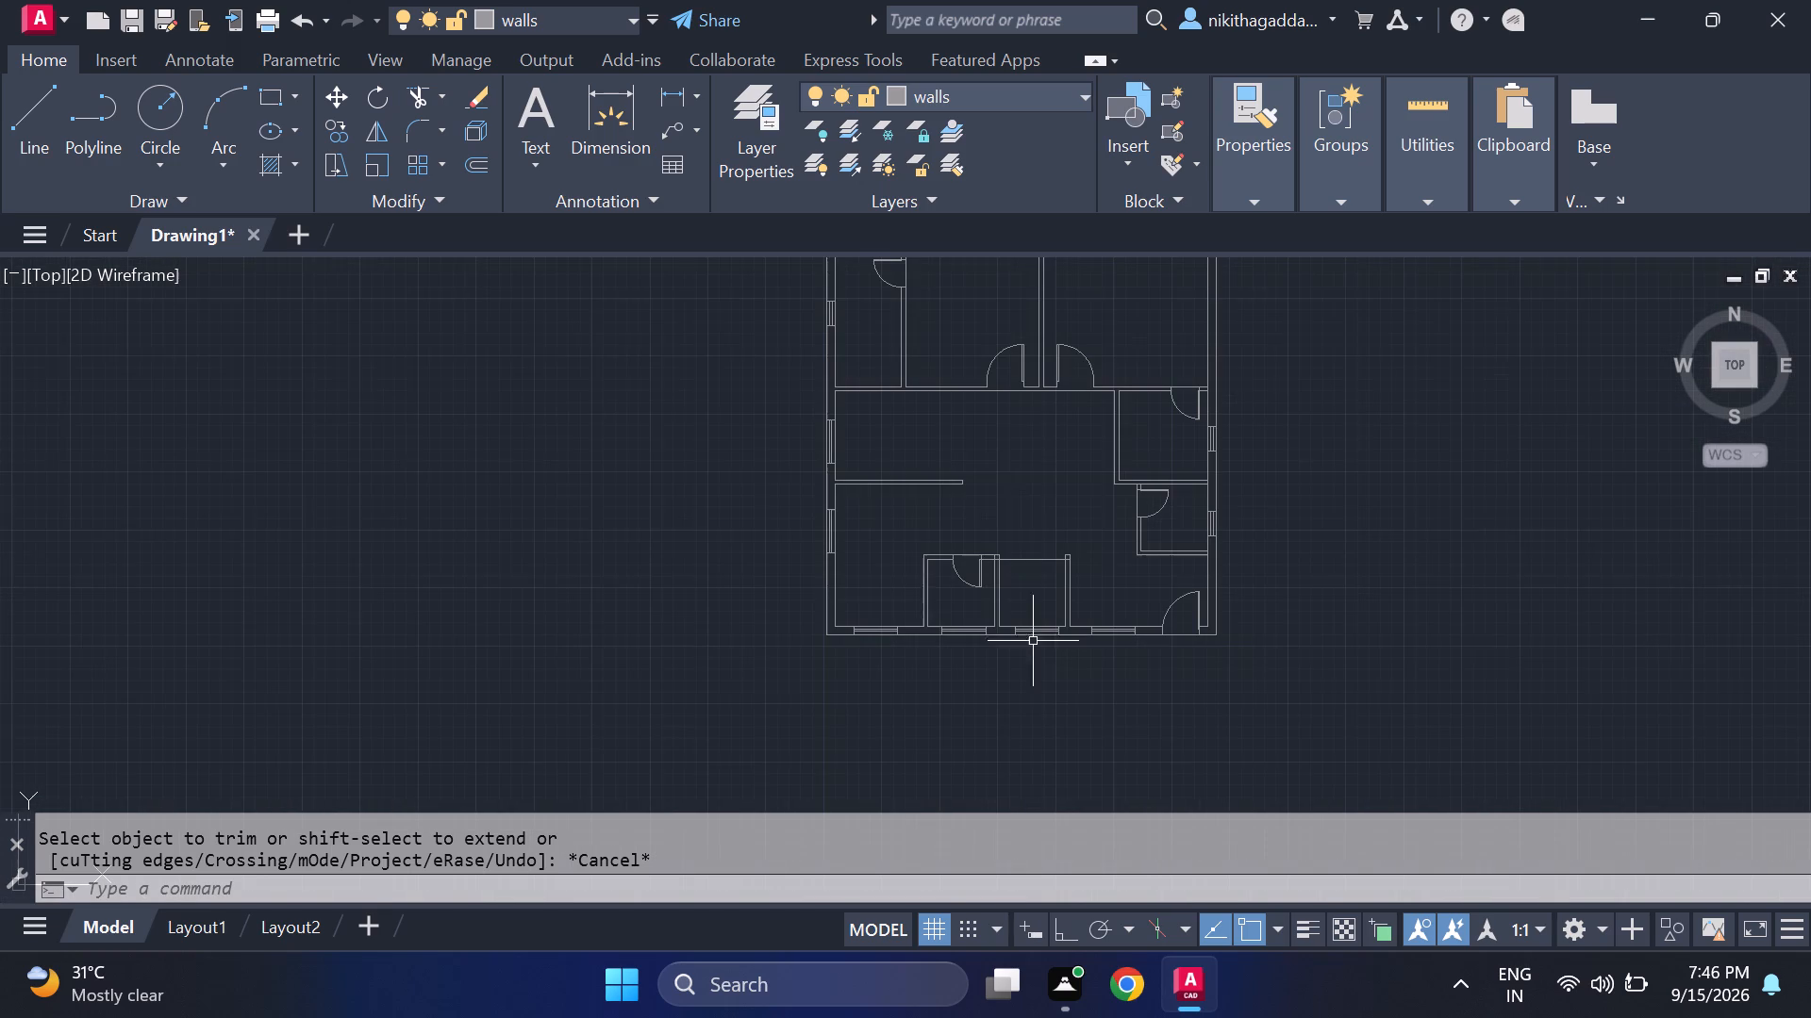
pyautogui.scroll(2, 1007, 522)
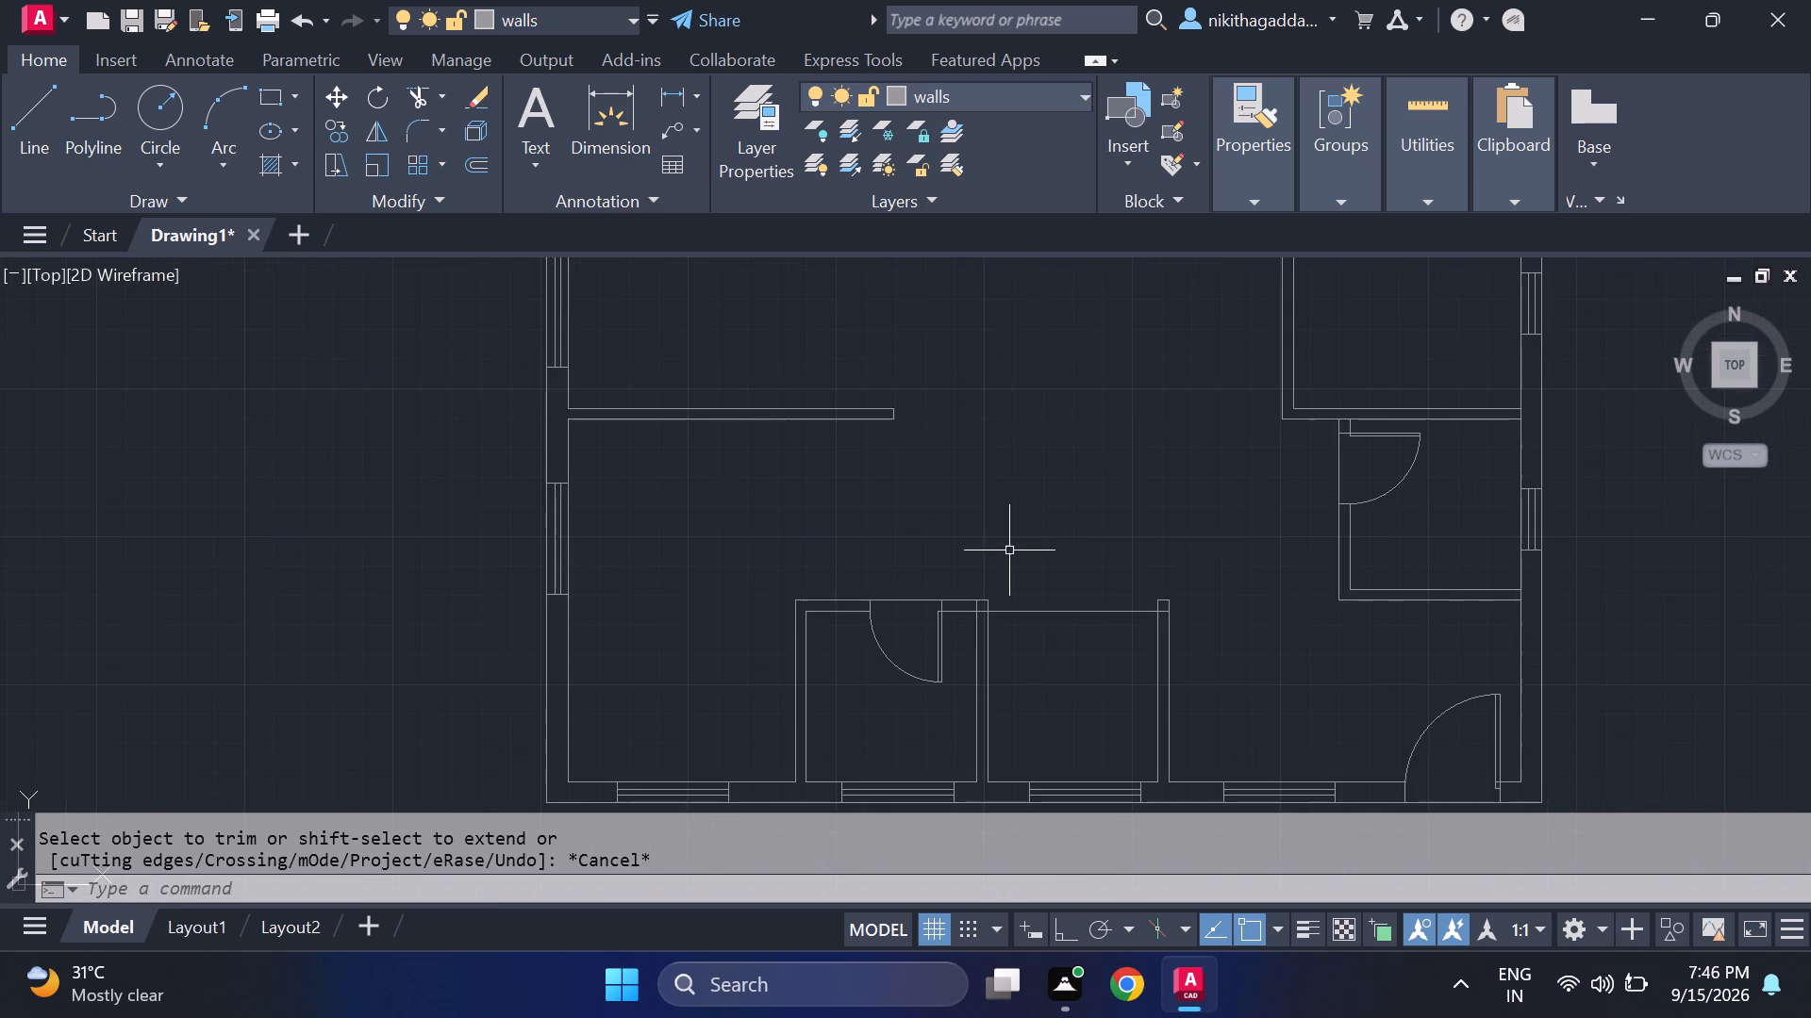
pyautogui.scroll(-3, 1008, 553)
pyautogui.scroll(1, 1006, 568)
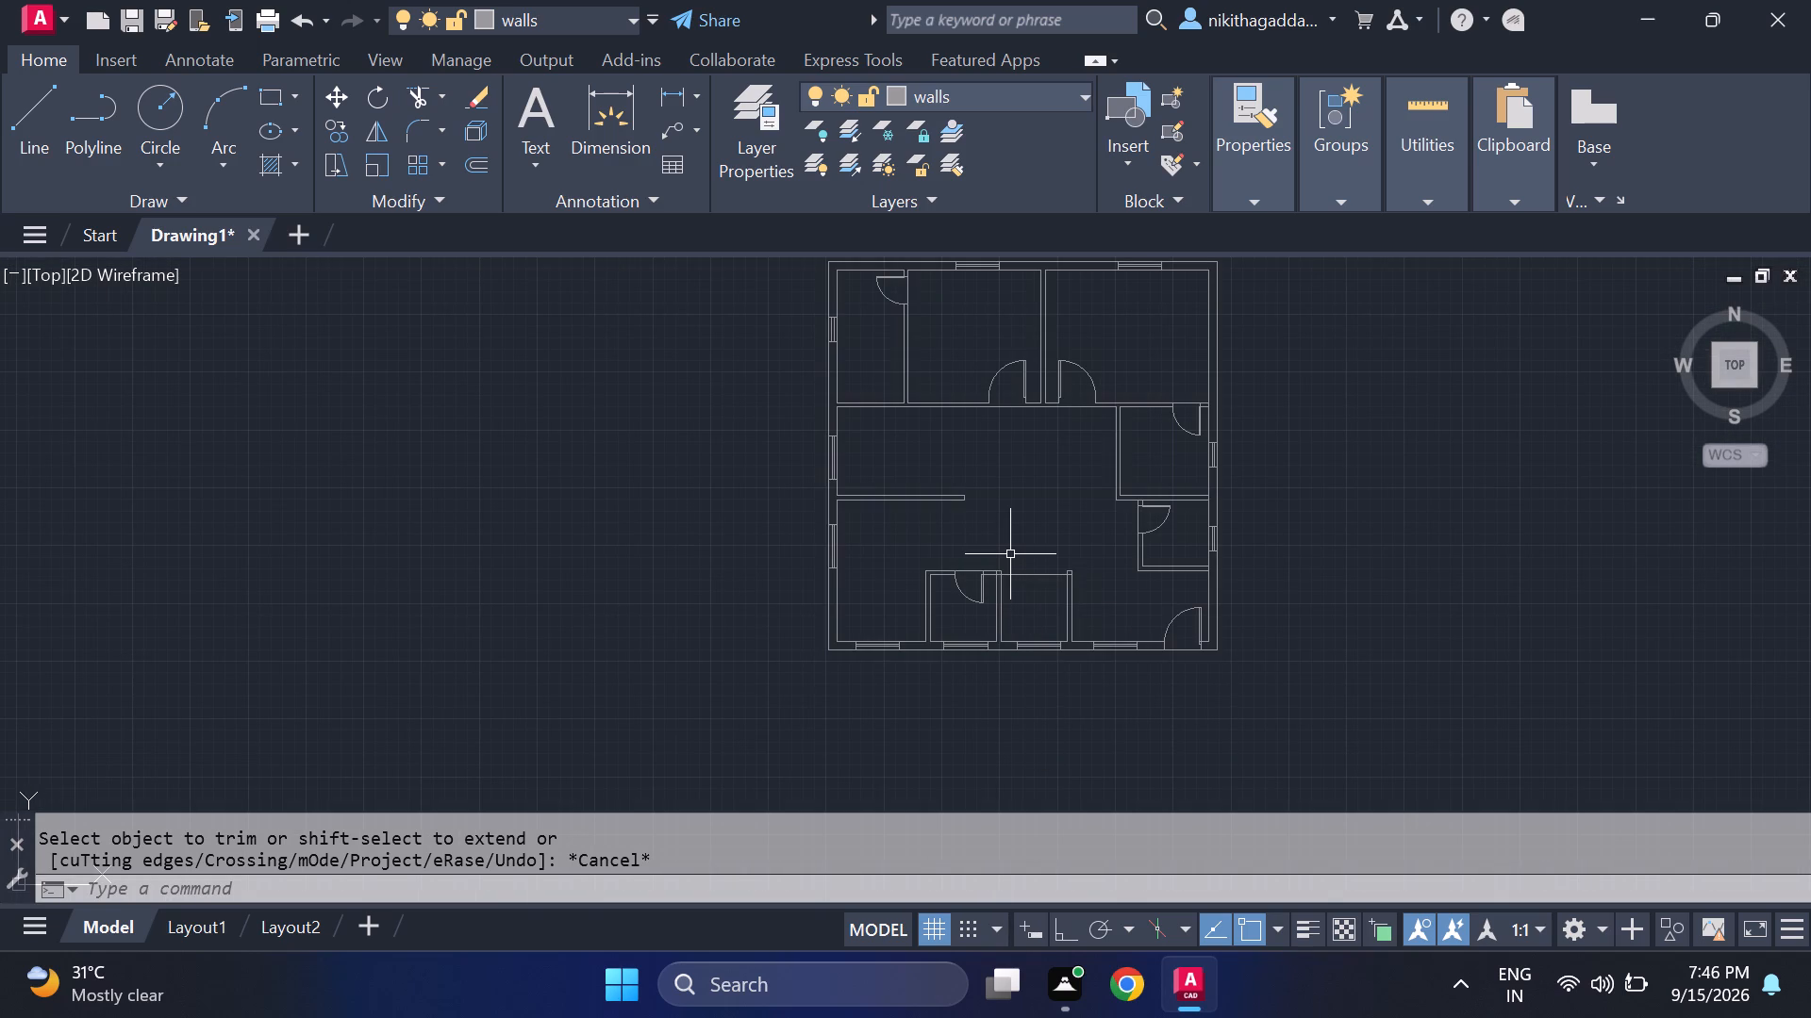
# Open the existing drawing 27 X 39 [1053SQ FT] HP from Documents.
pyautogui.click(35, 239)
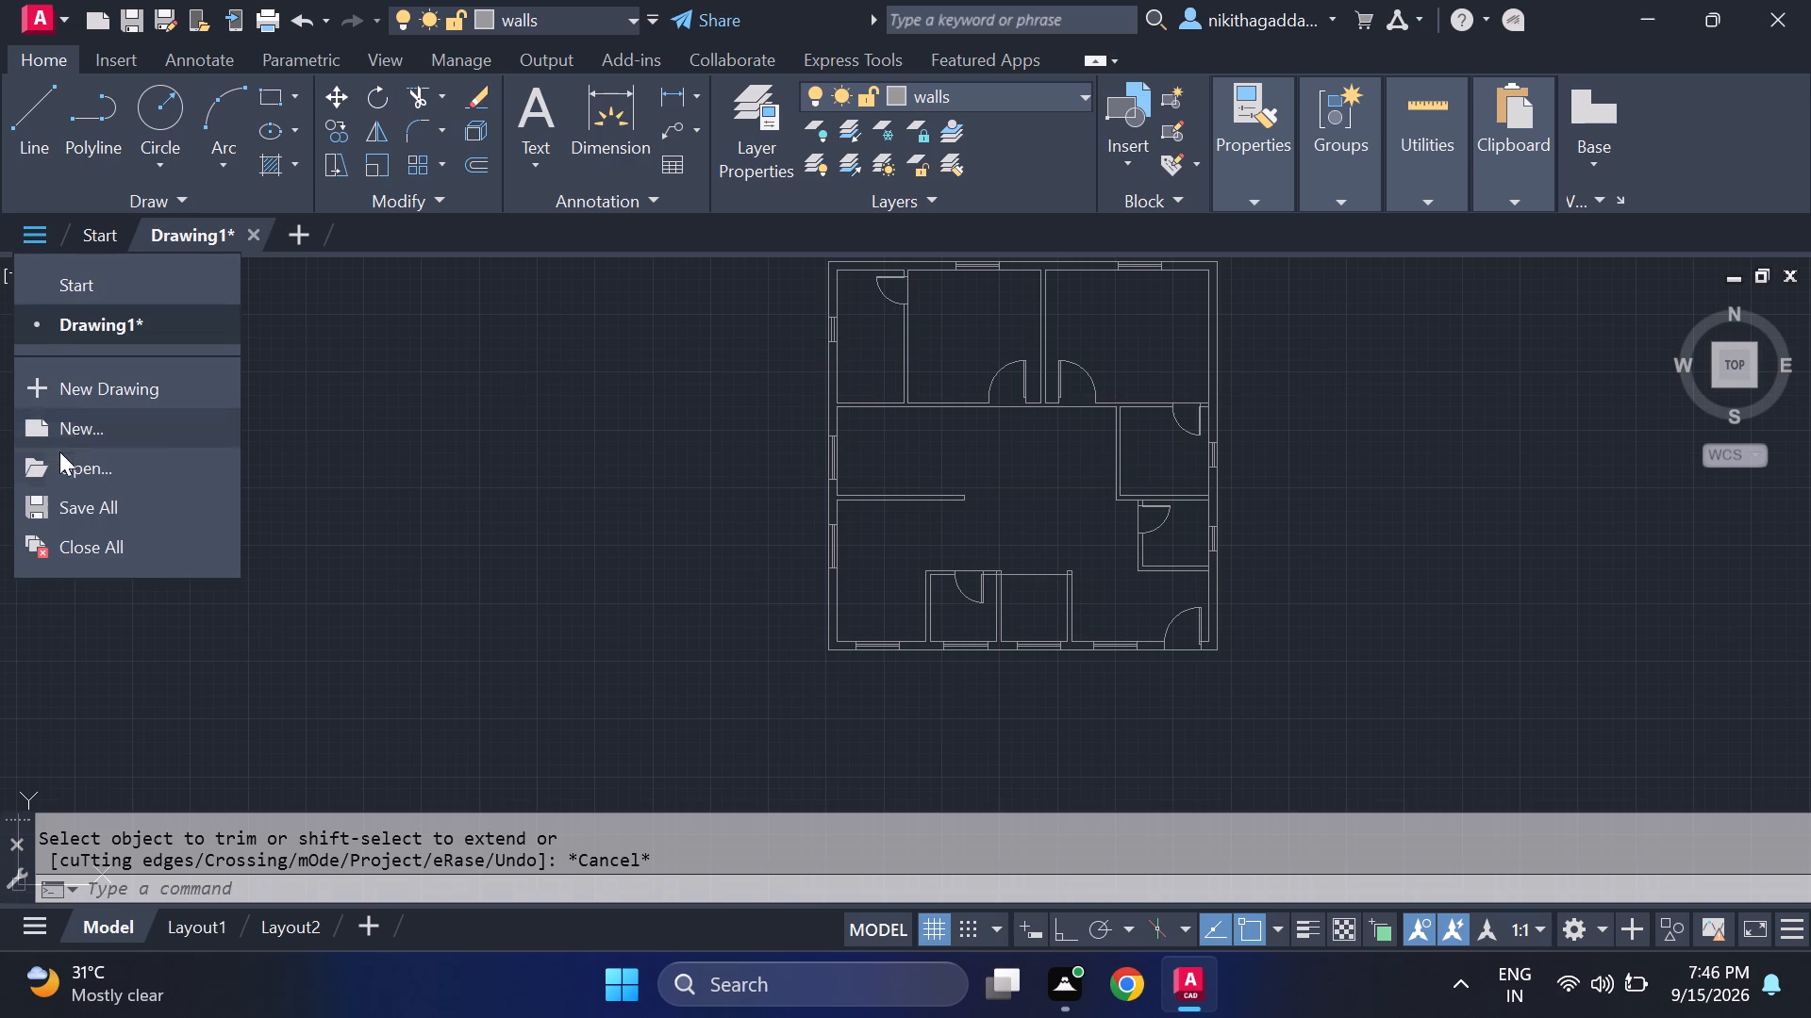
pyautogui.click(59, 460)
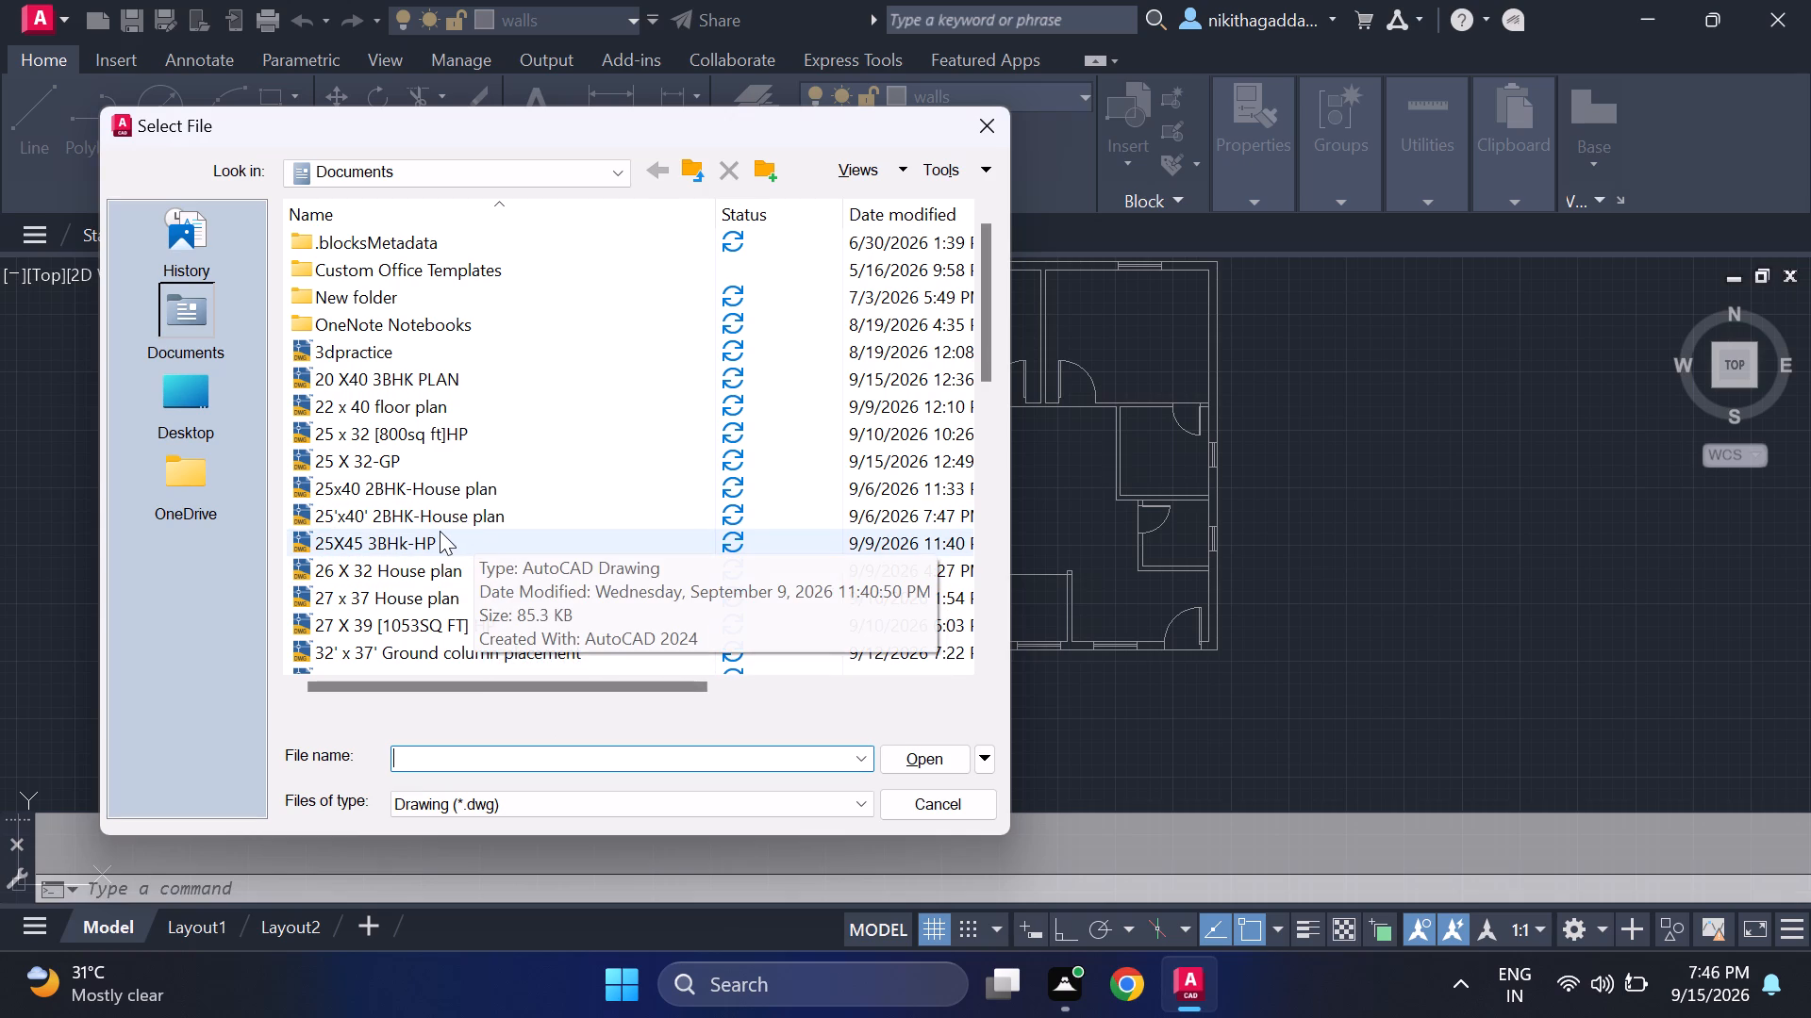
pyautogui.scroll(-1, 440, 530)
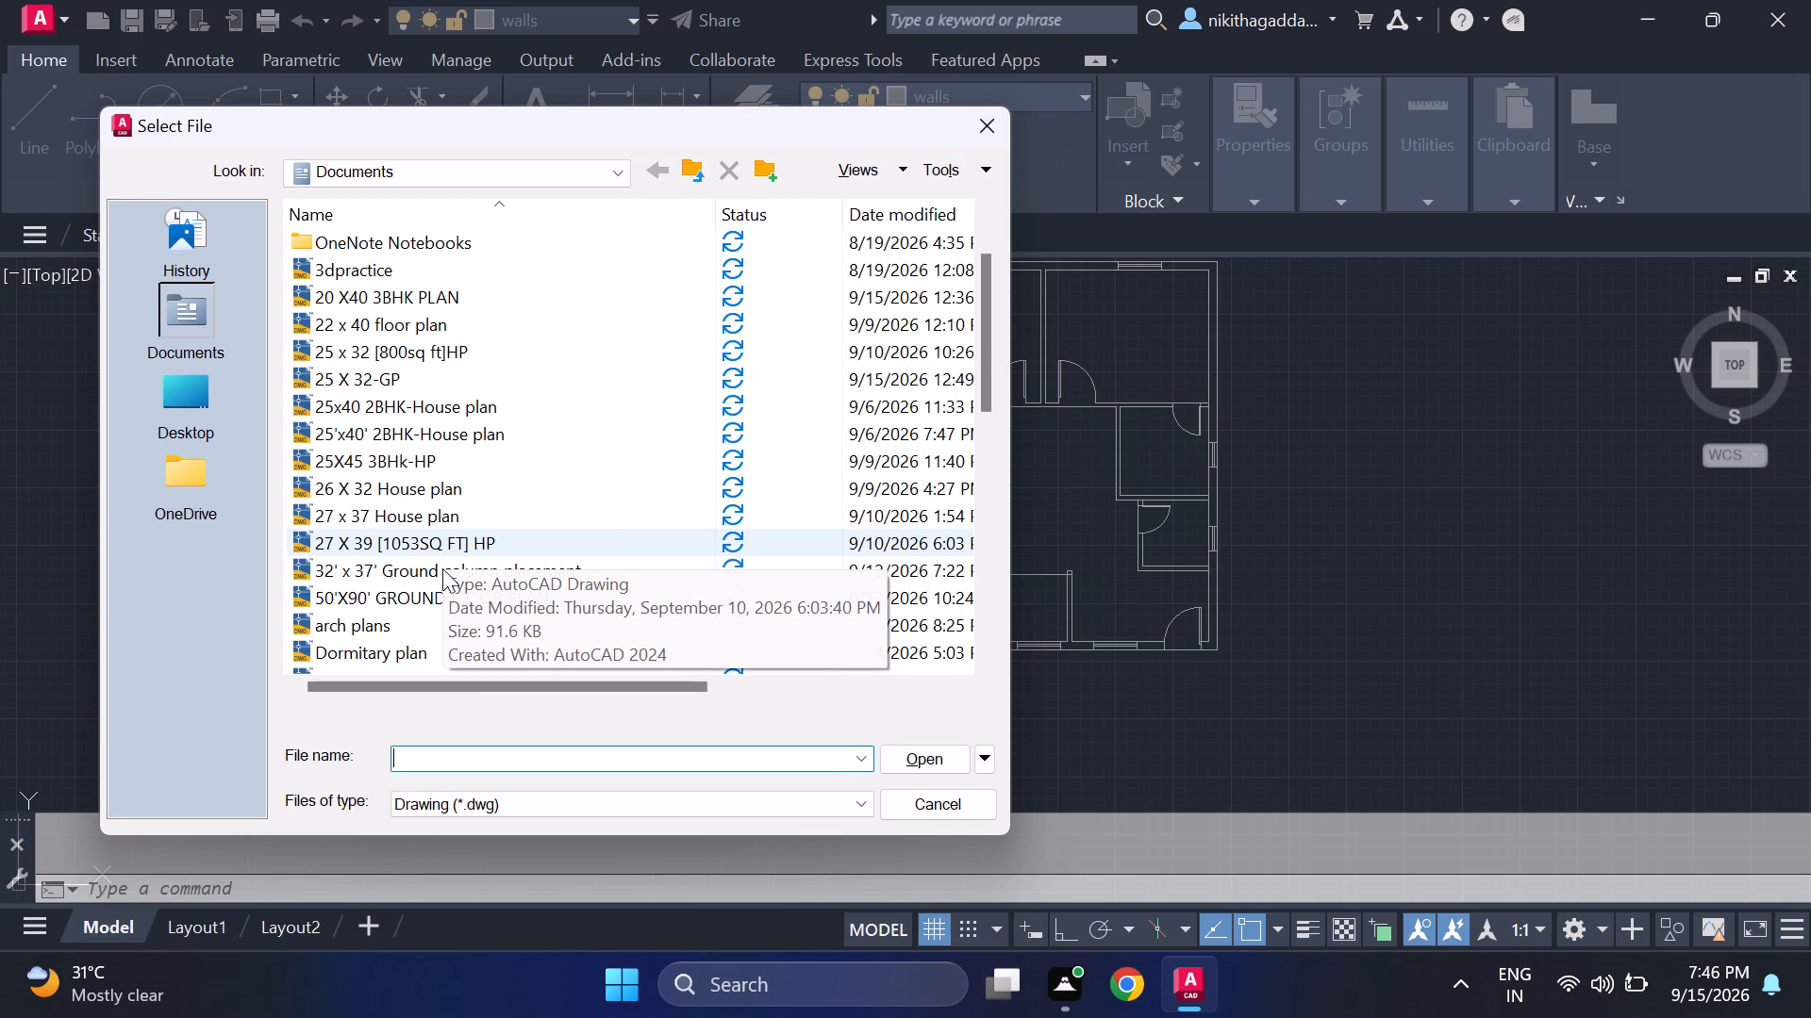
pyautogui.click(406, 573)
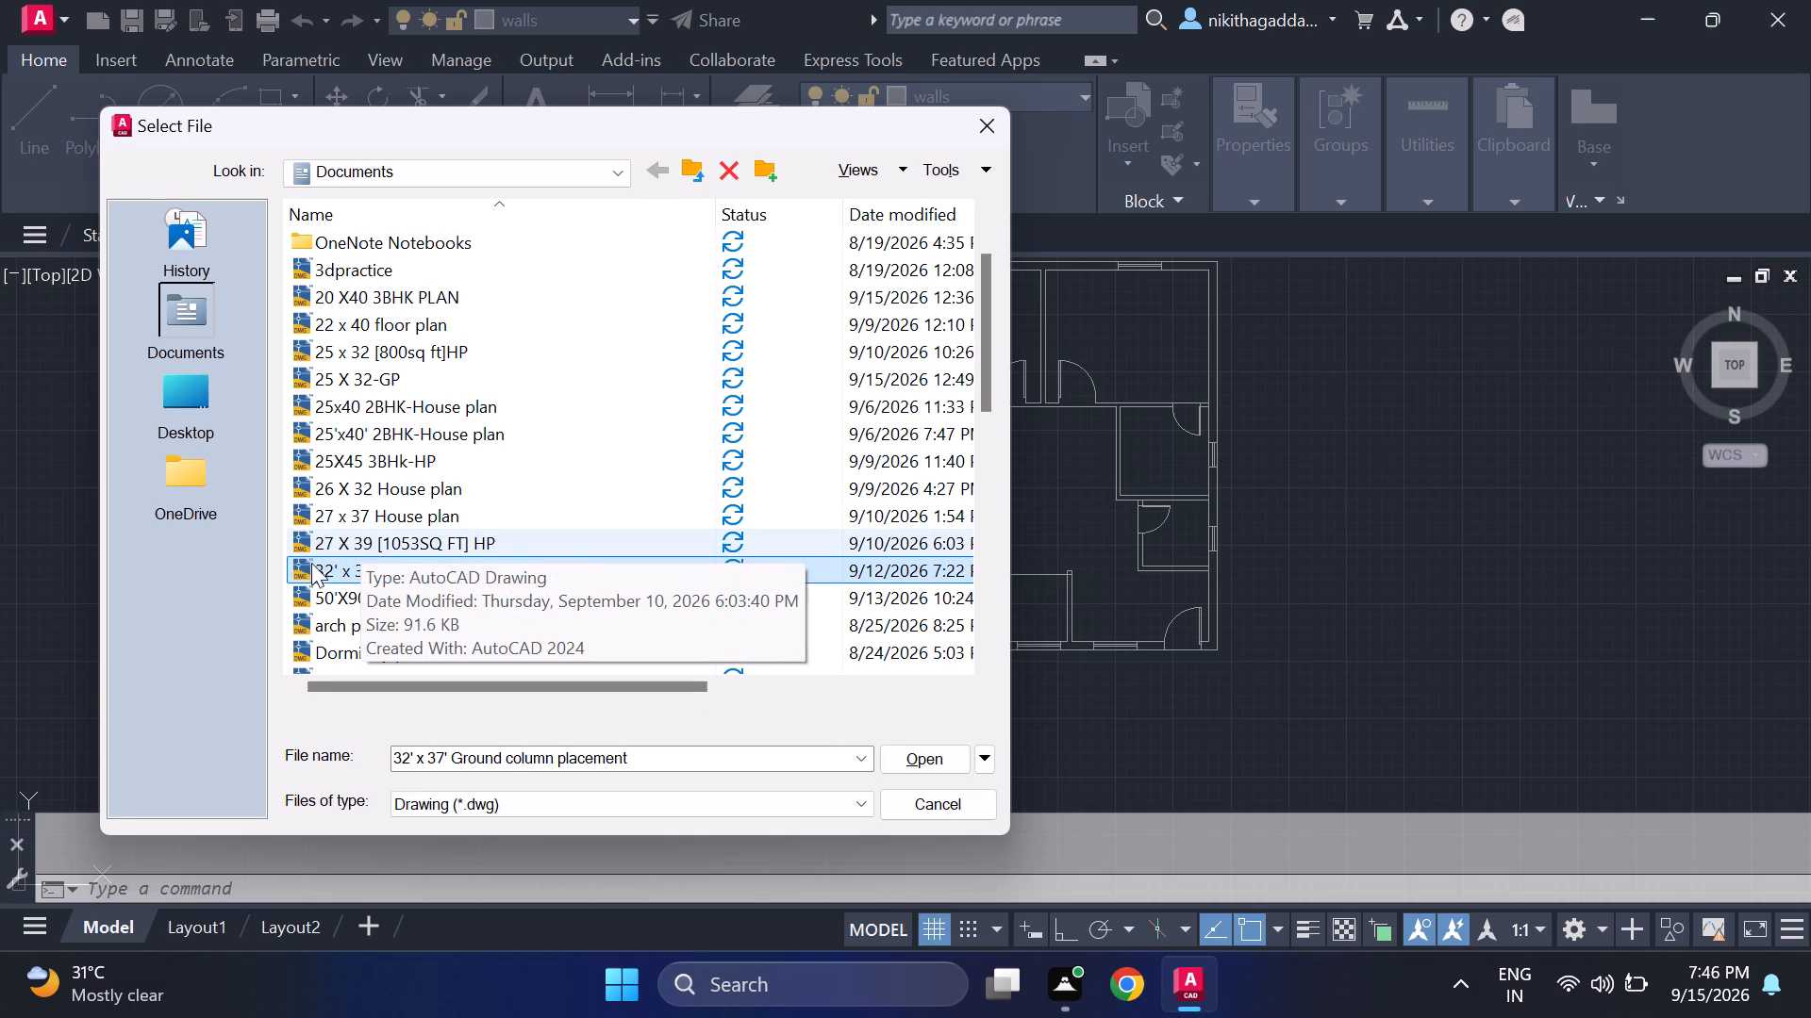
pyautogui.click(356, 535)
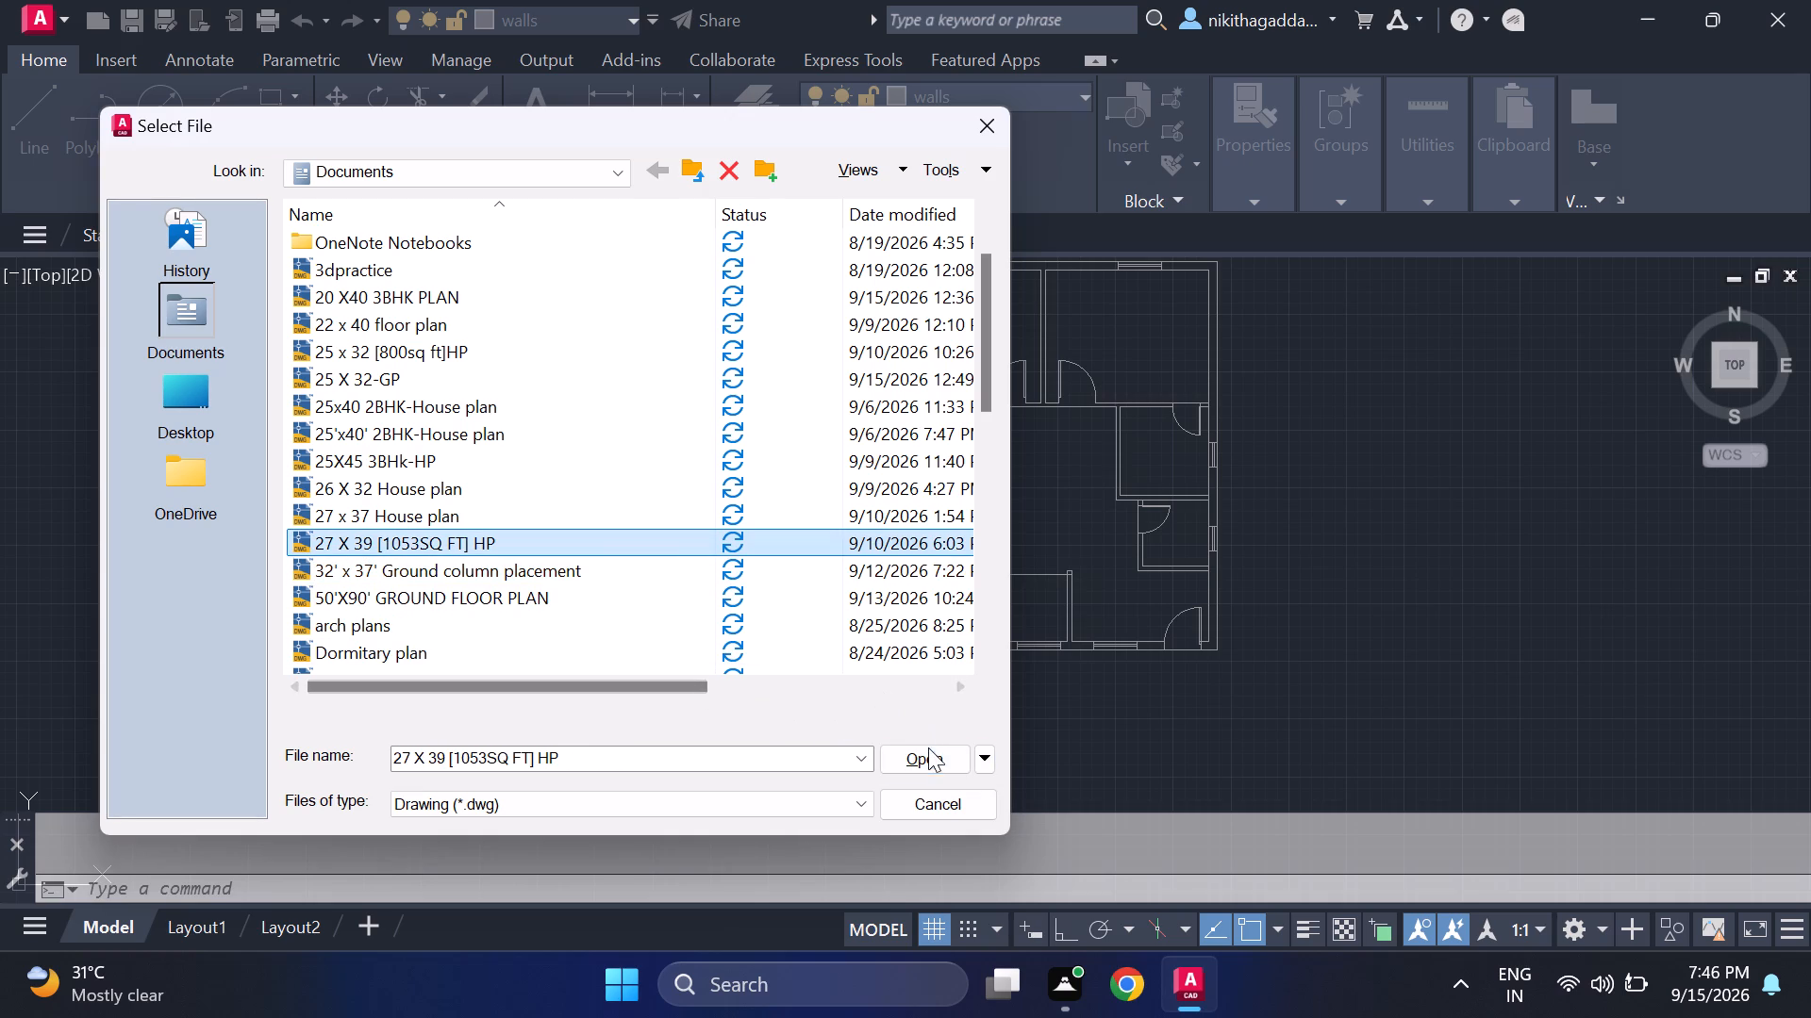
pyautogui.click(928, 747)
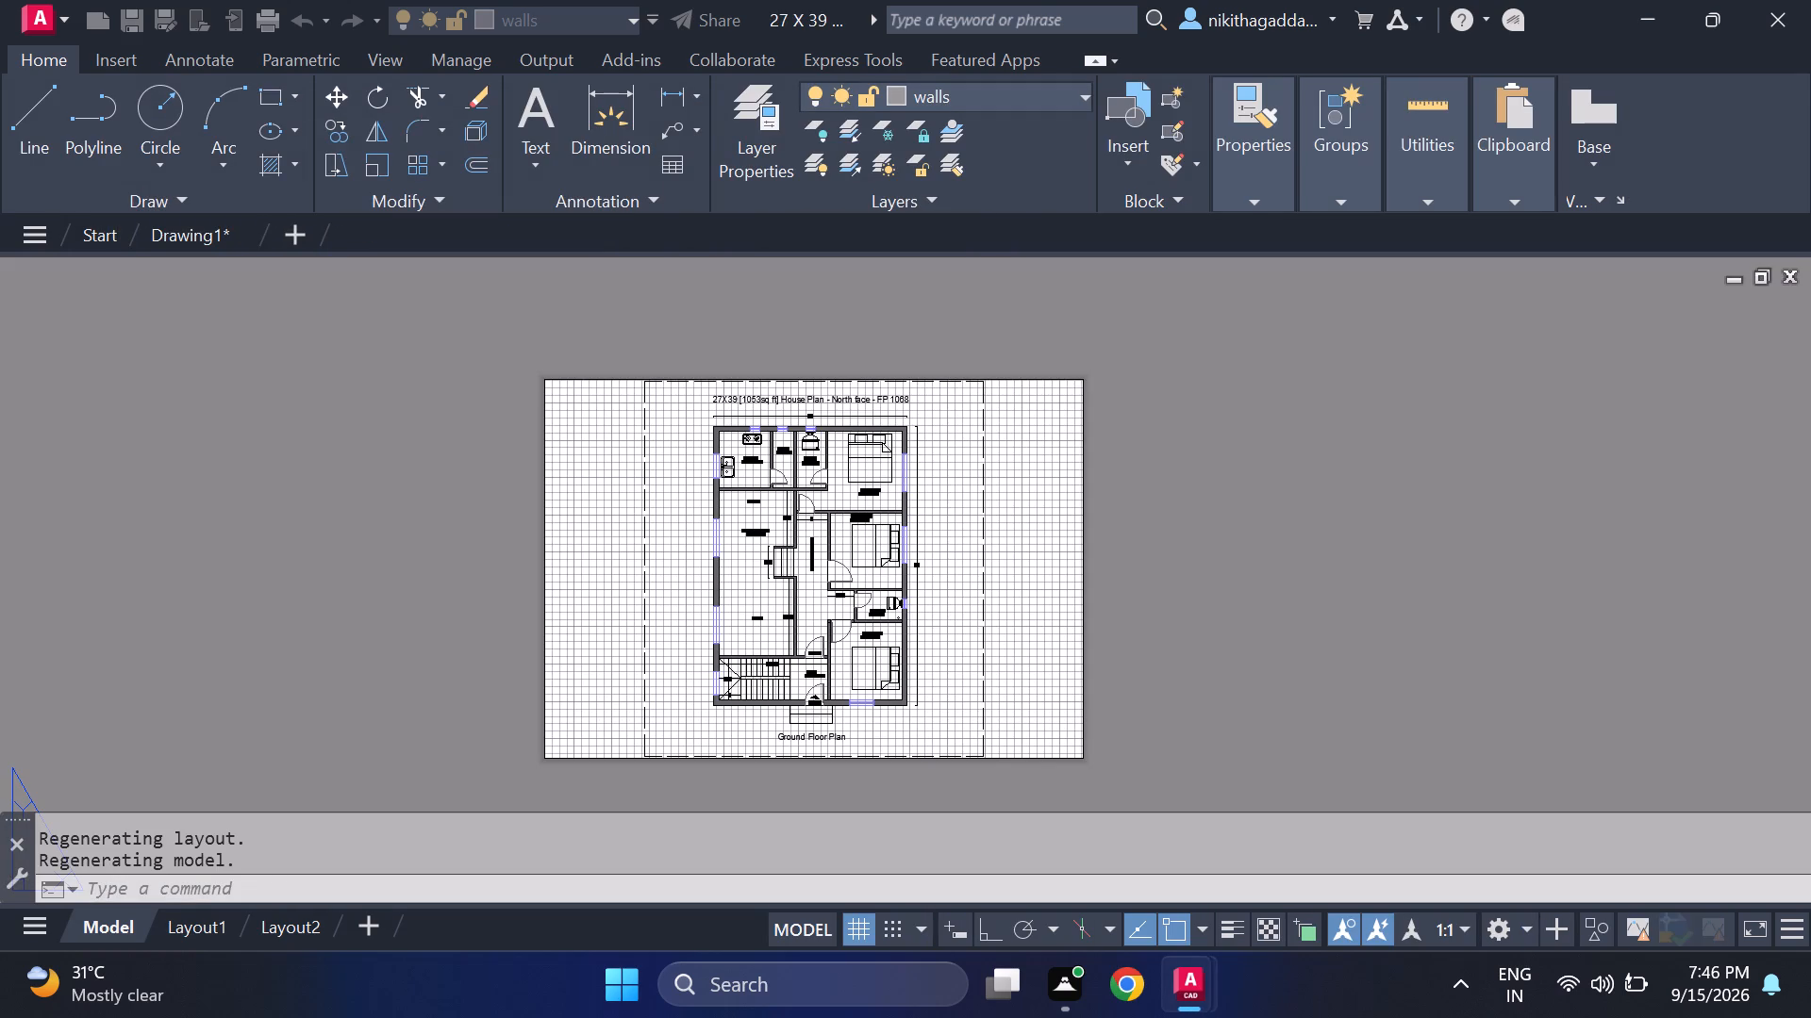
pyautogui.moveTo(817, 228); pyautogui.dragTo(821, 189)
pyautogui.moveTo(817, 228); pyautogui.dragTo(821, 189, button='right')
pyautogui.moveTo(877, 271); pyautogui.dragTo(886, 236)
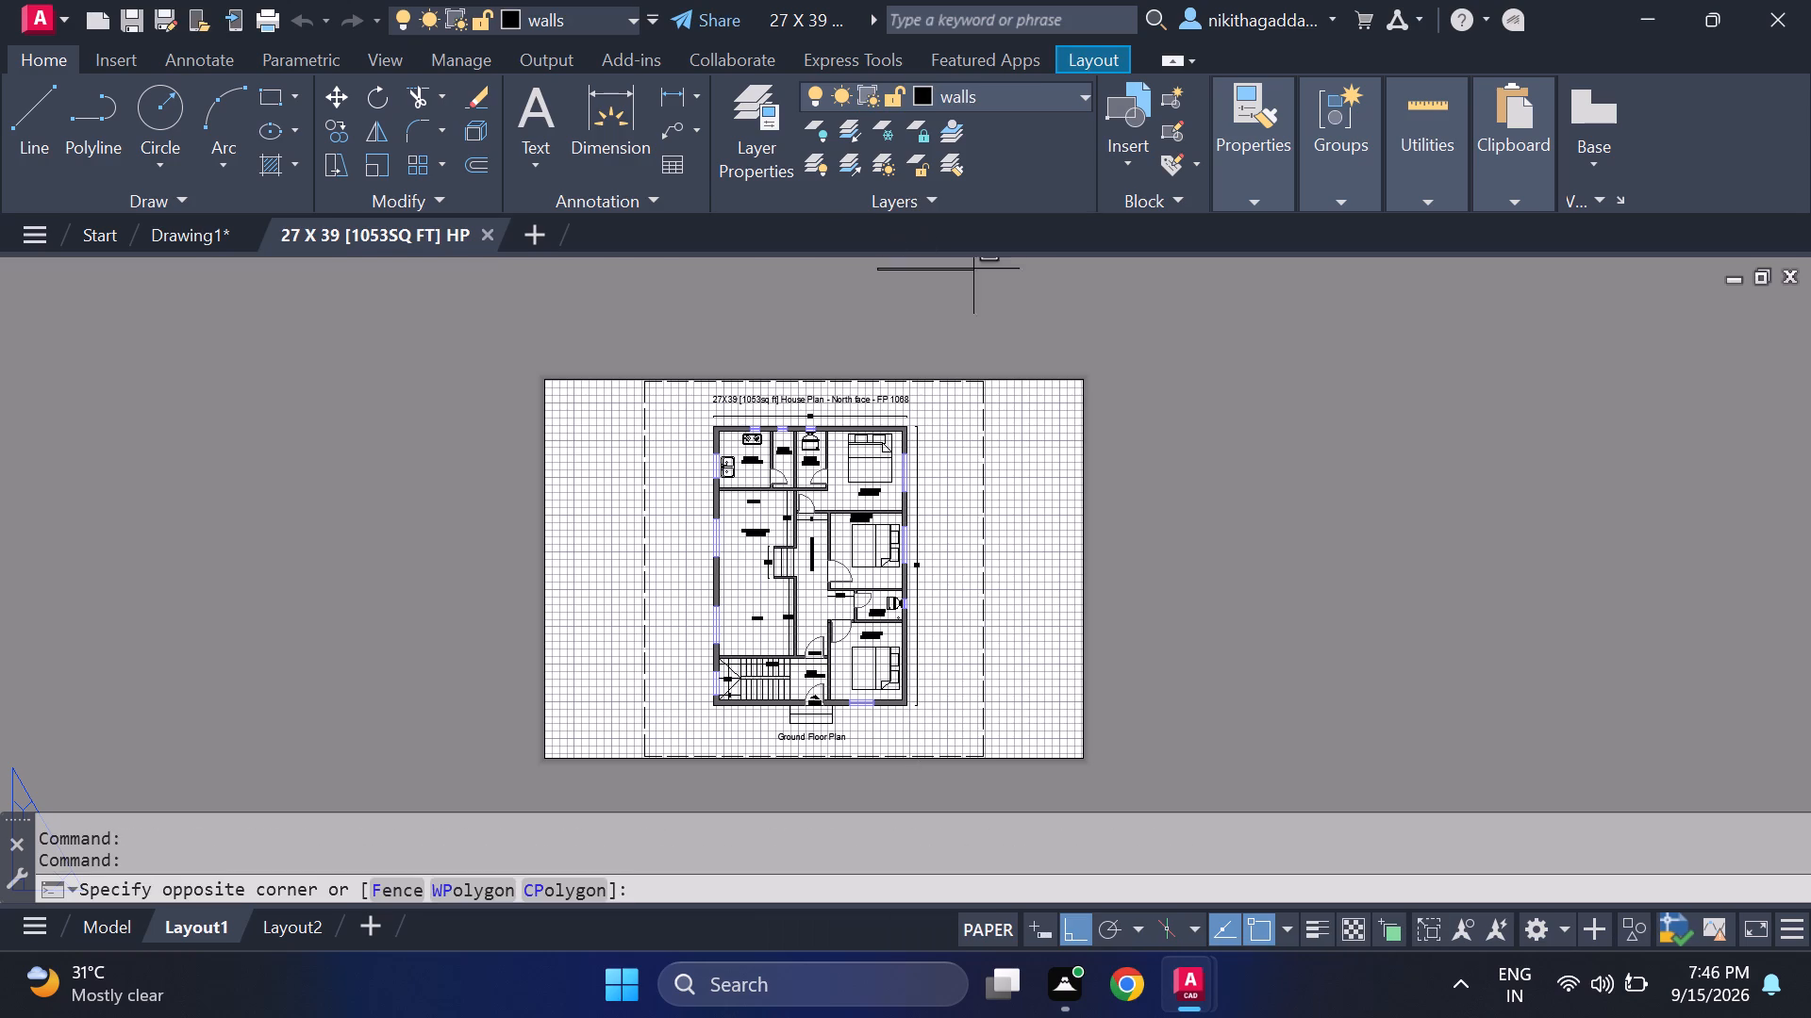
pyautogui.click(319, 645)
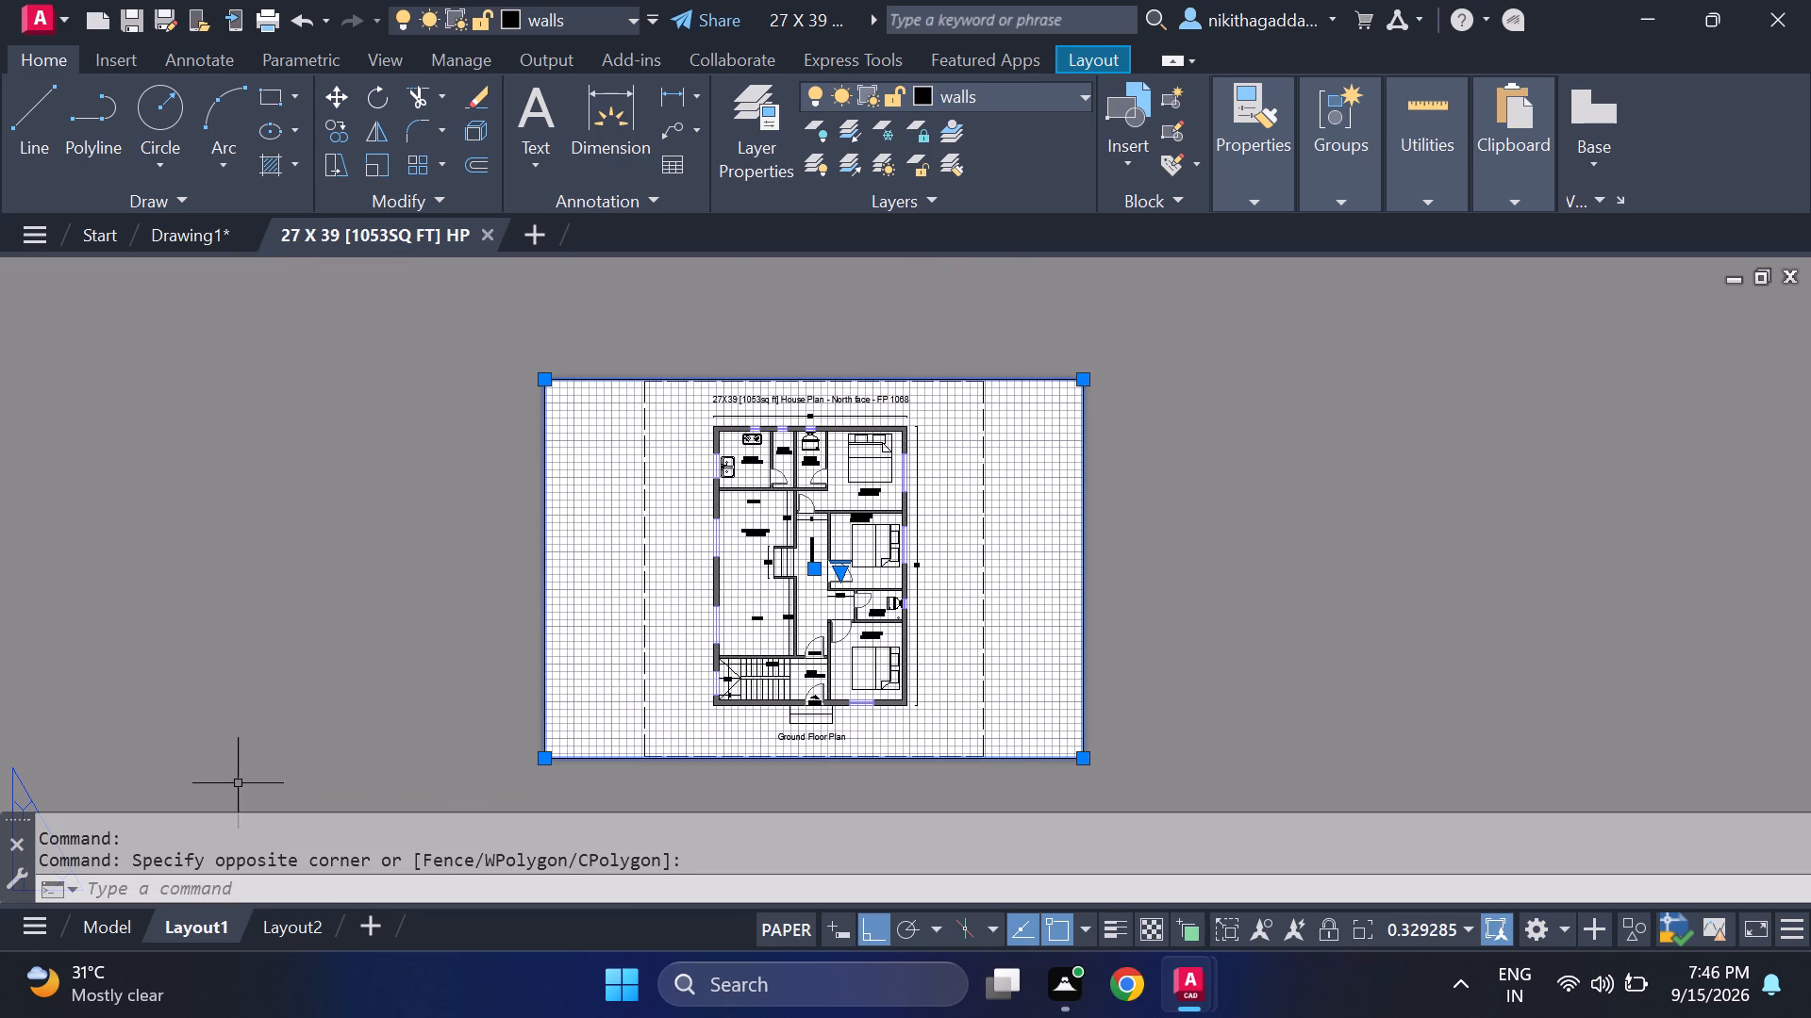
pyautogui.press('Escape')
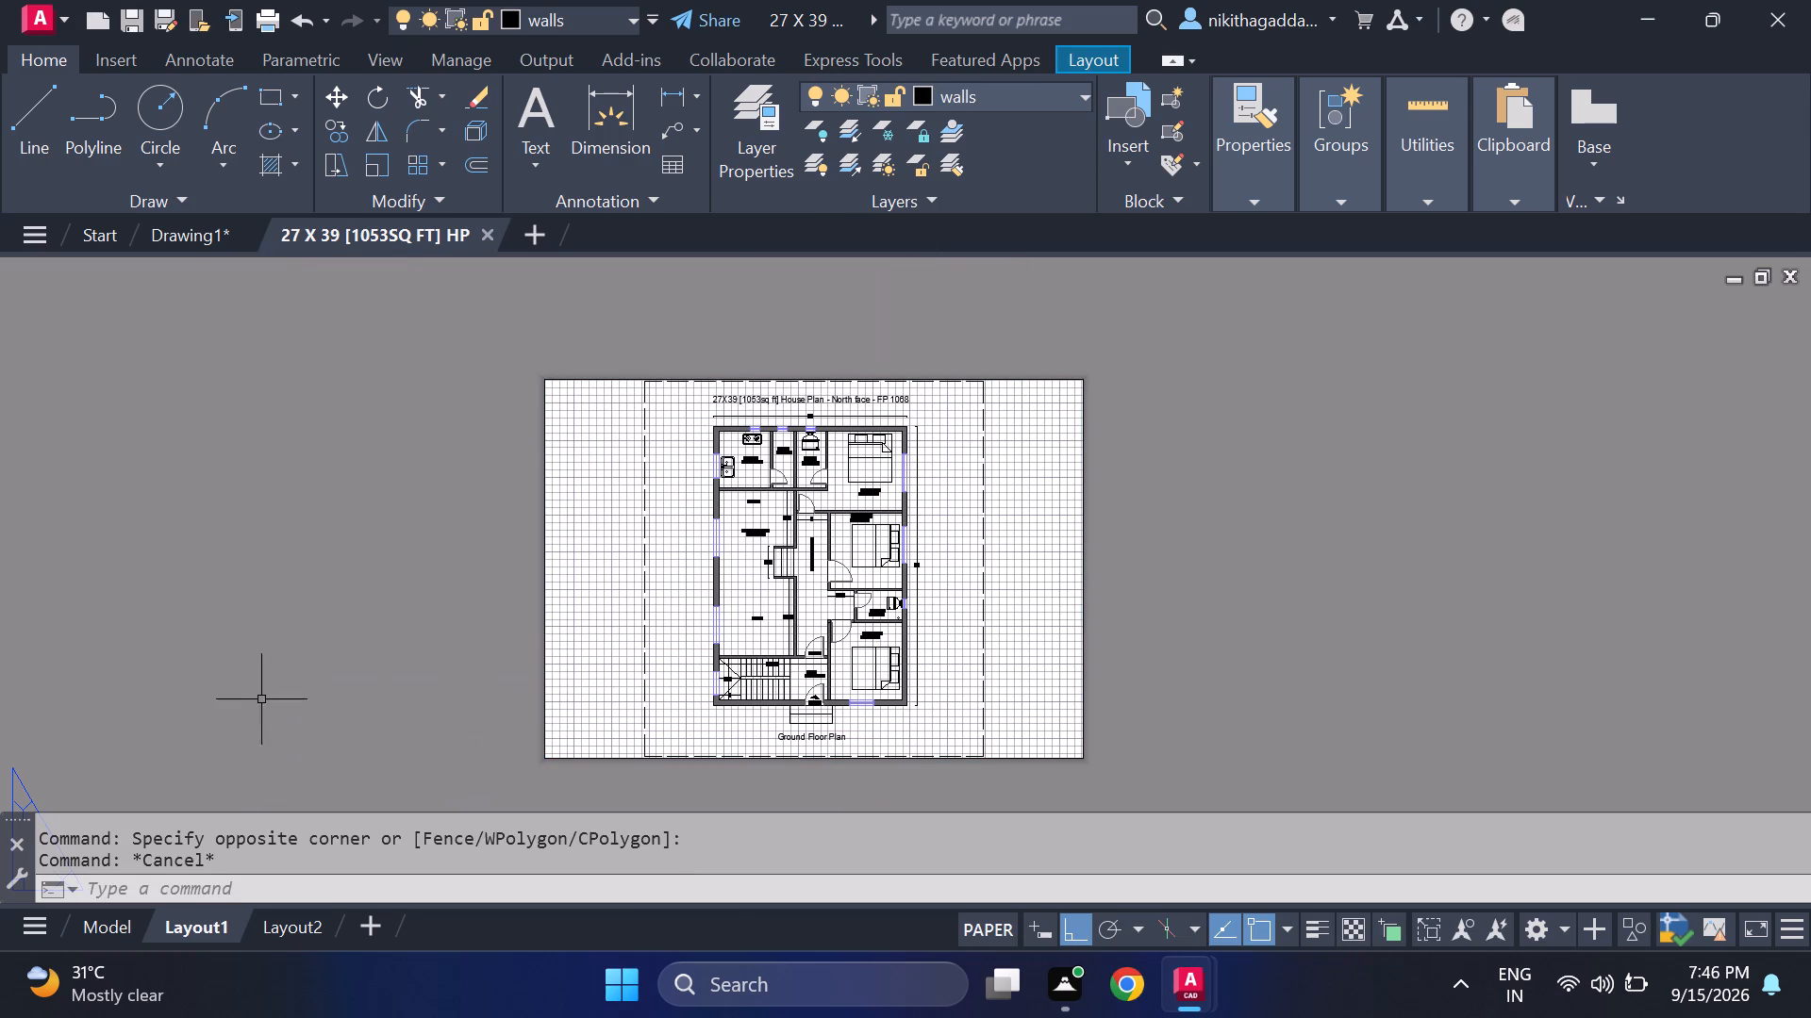
# Switch to model space and select the bed in BEDROOM-2.
pyautogui.click(82, 915)
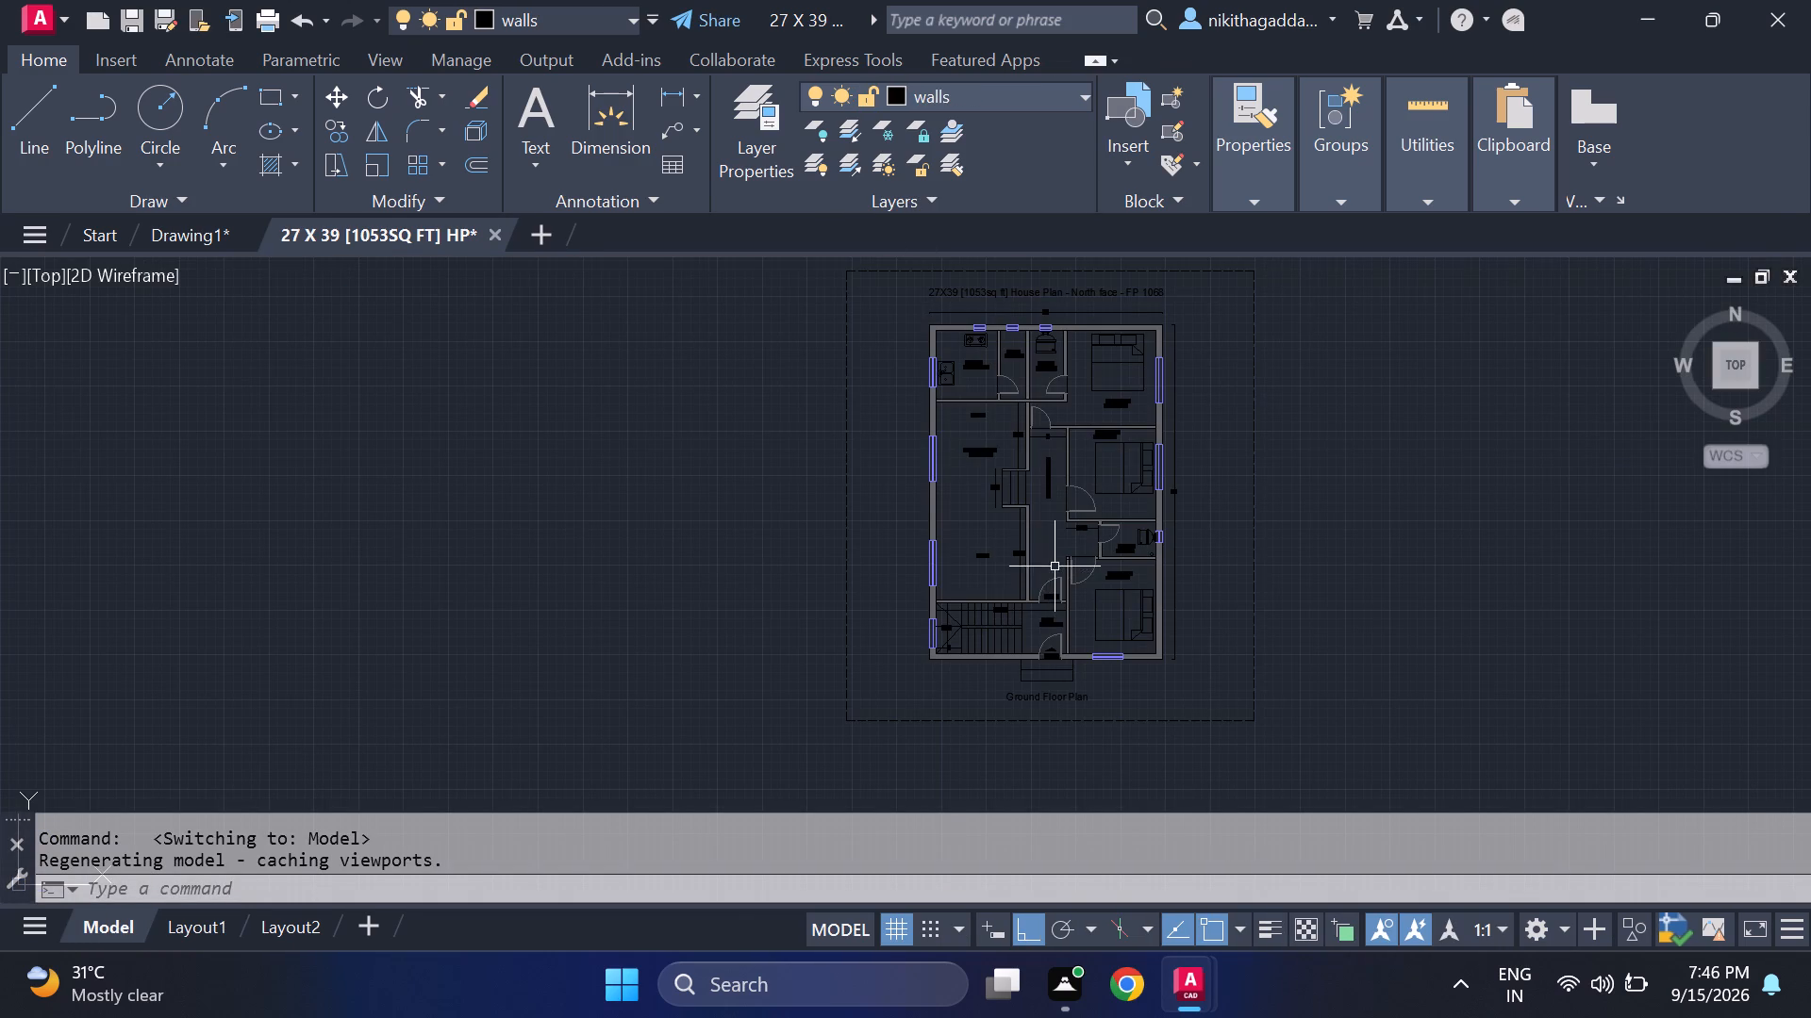
pyautogui.scroll(2, 1086, 472)
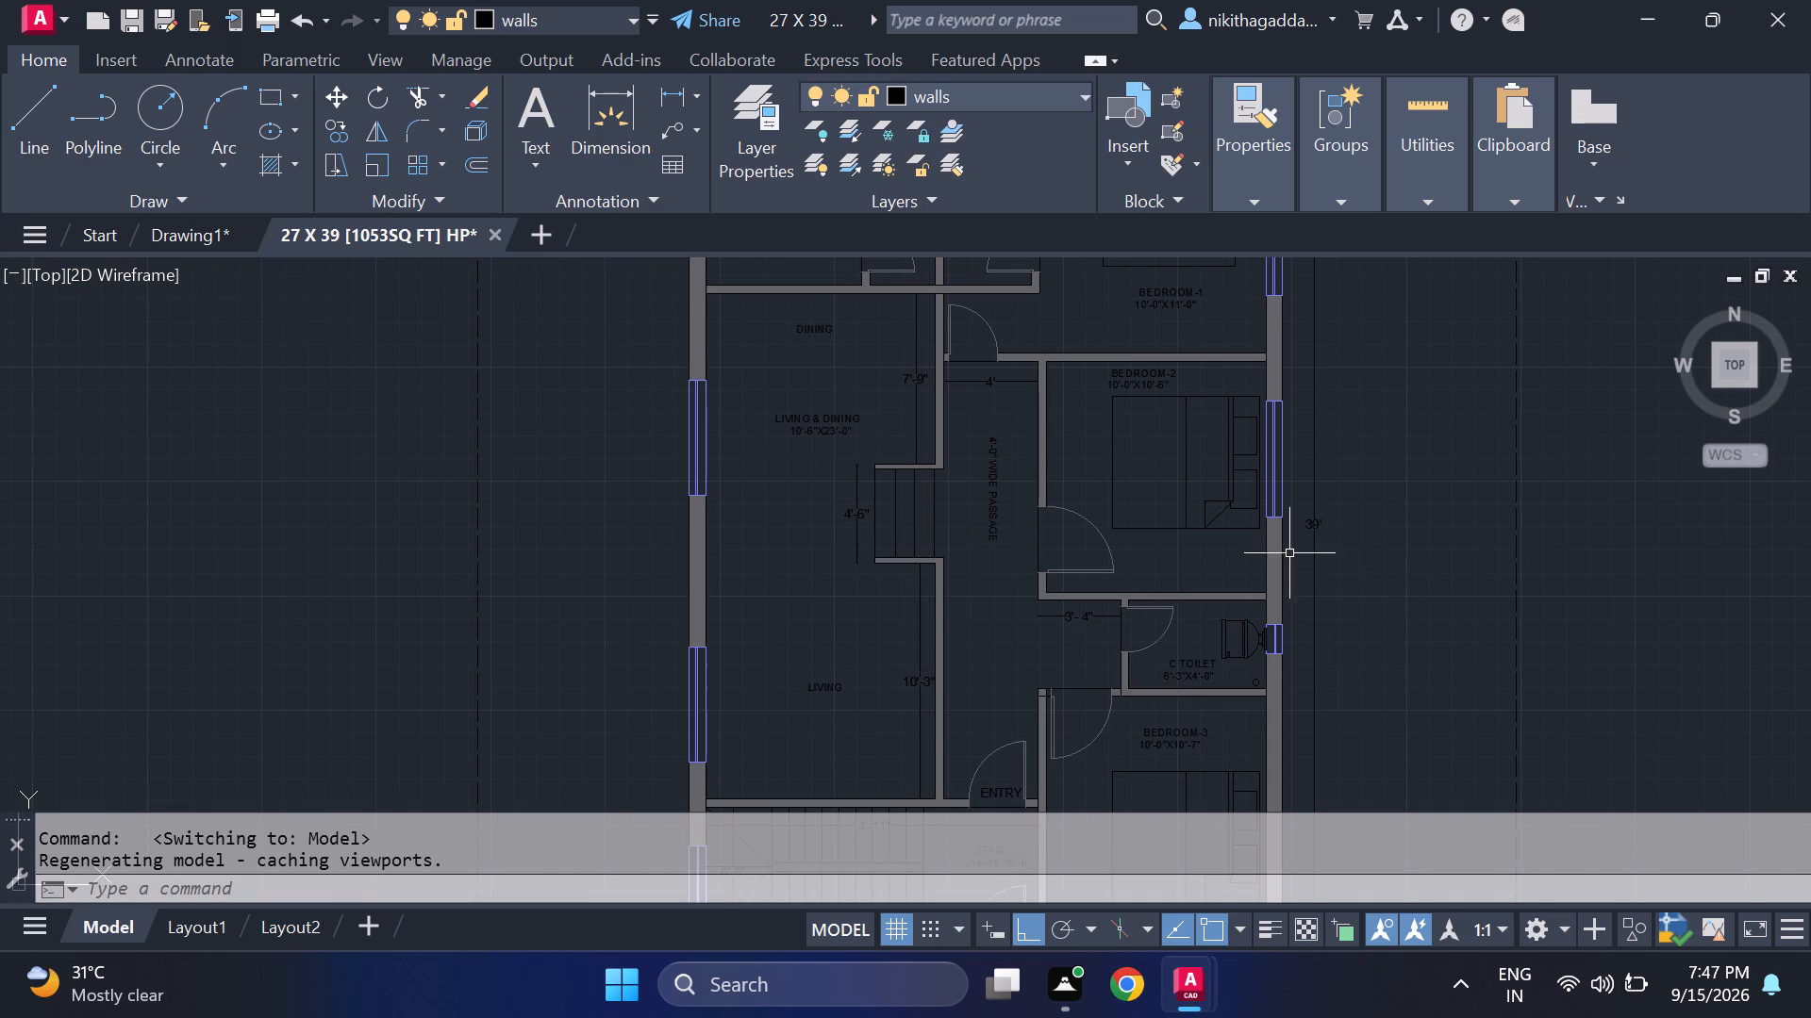
pyautogui.scroll(1, 1274, 497)
pyautogui.click(1205, 317)
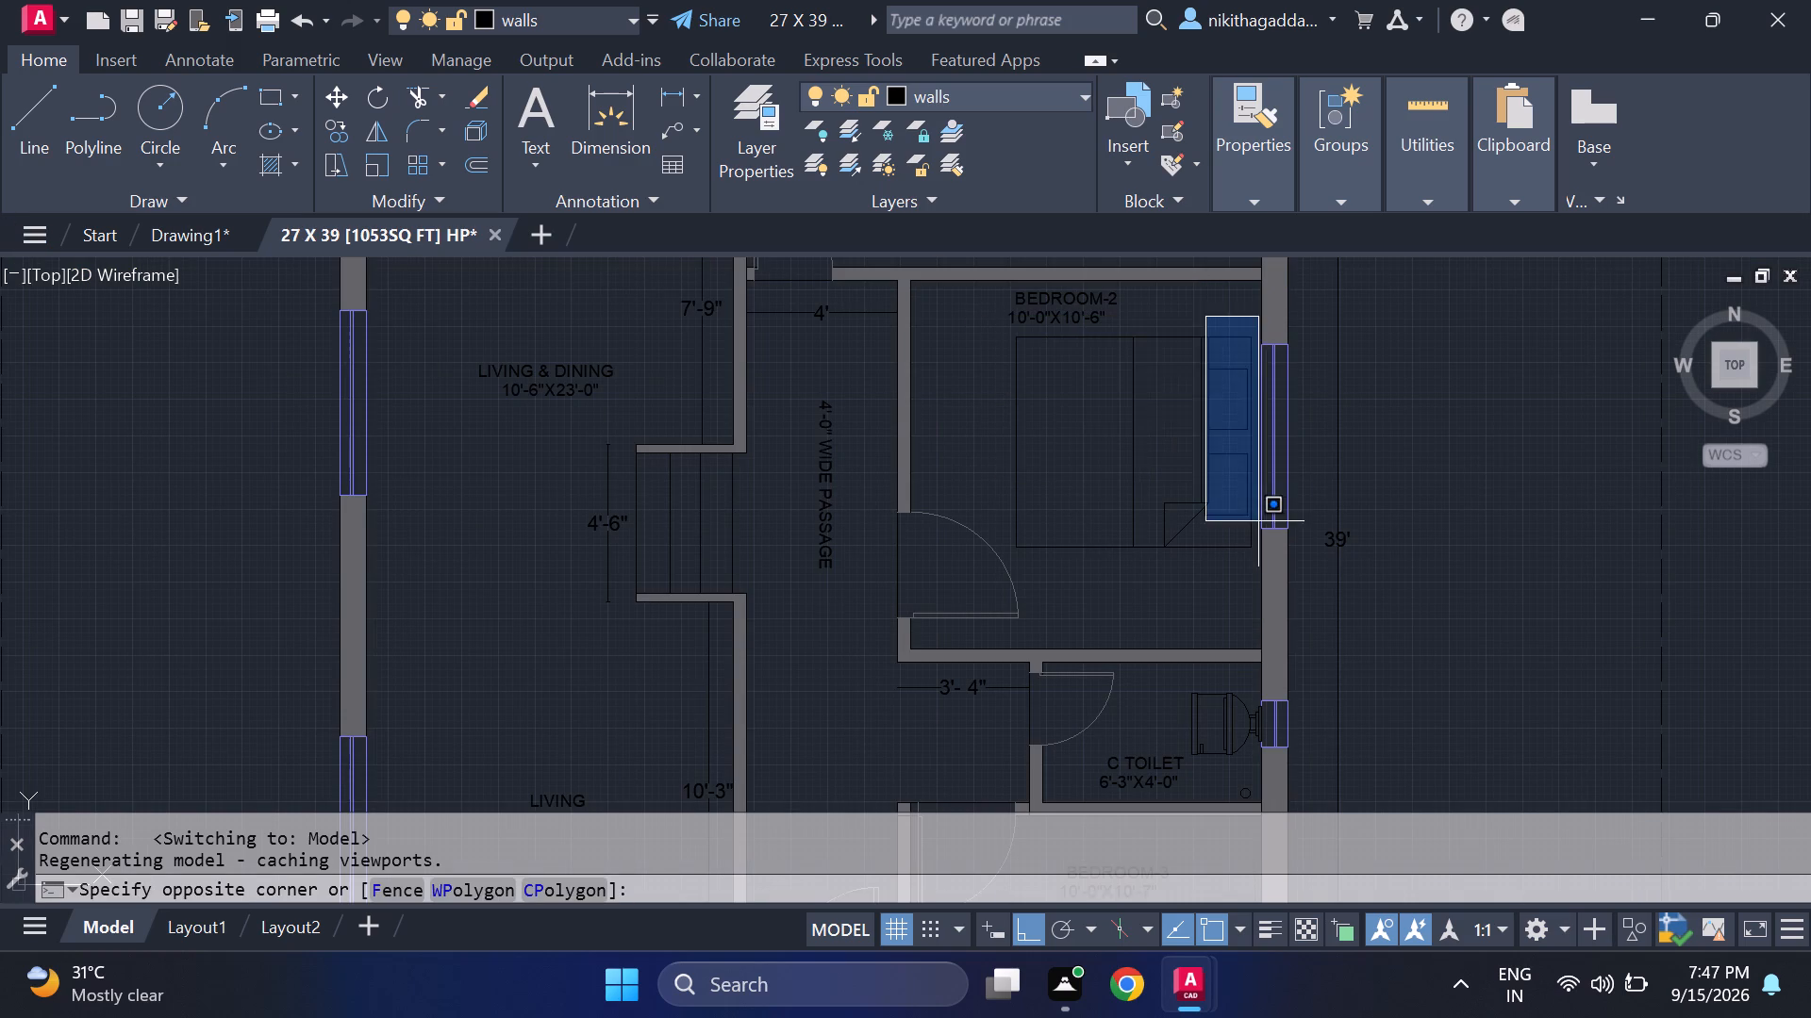
pyautogui.click(1133, 557)
# Add the toilet fixture and the C TOILET label of the common toilet to the selection.
pyautogui.scroll(-1, 1178, 628)
pyautogui.moveTo(1179, 632); pyautogui.dragTo(1171, 597, button='middle')
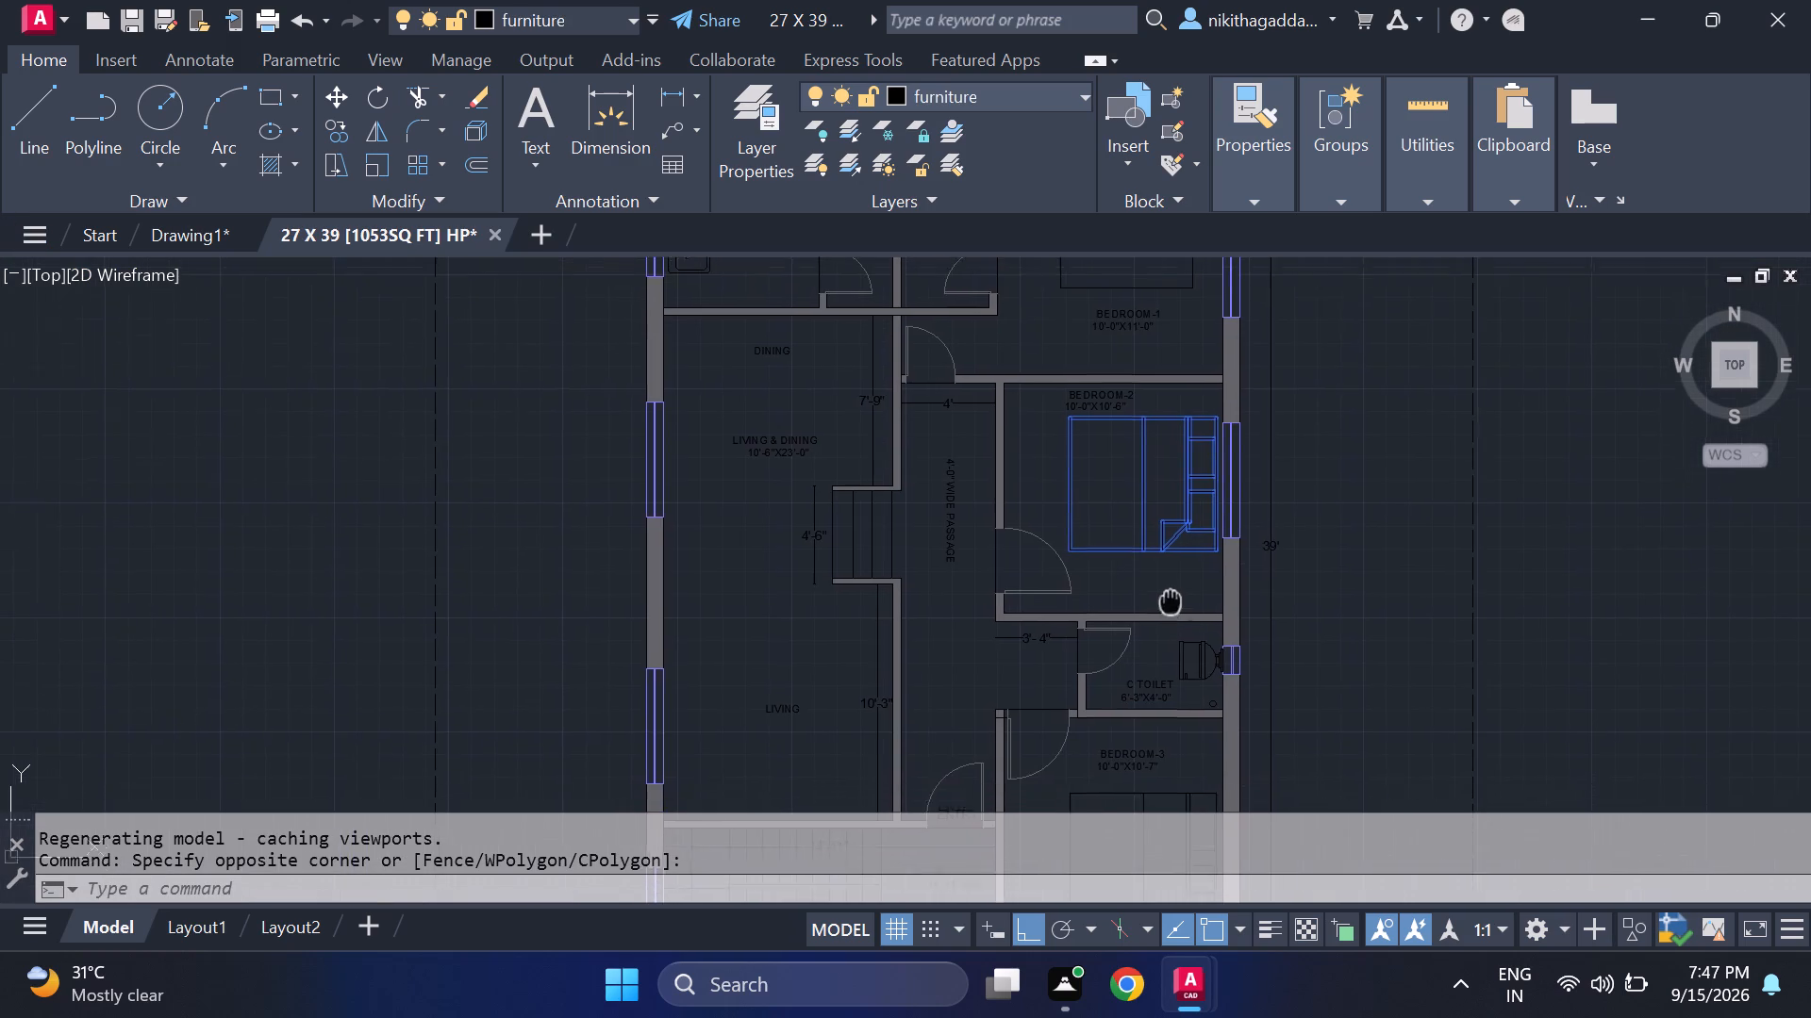
pyautogui.moveTo(1171, 597); pyautogui.dragTo(1160, 535, button='middle')
pyautogui.scroll(2, 1172, 589)
pyautogui.click(1237, 539)
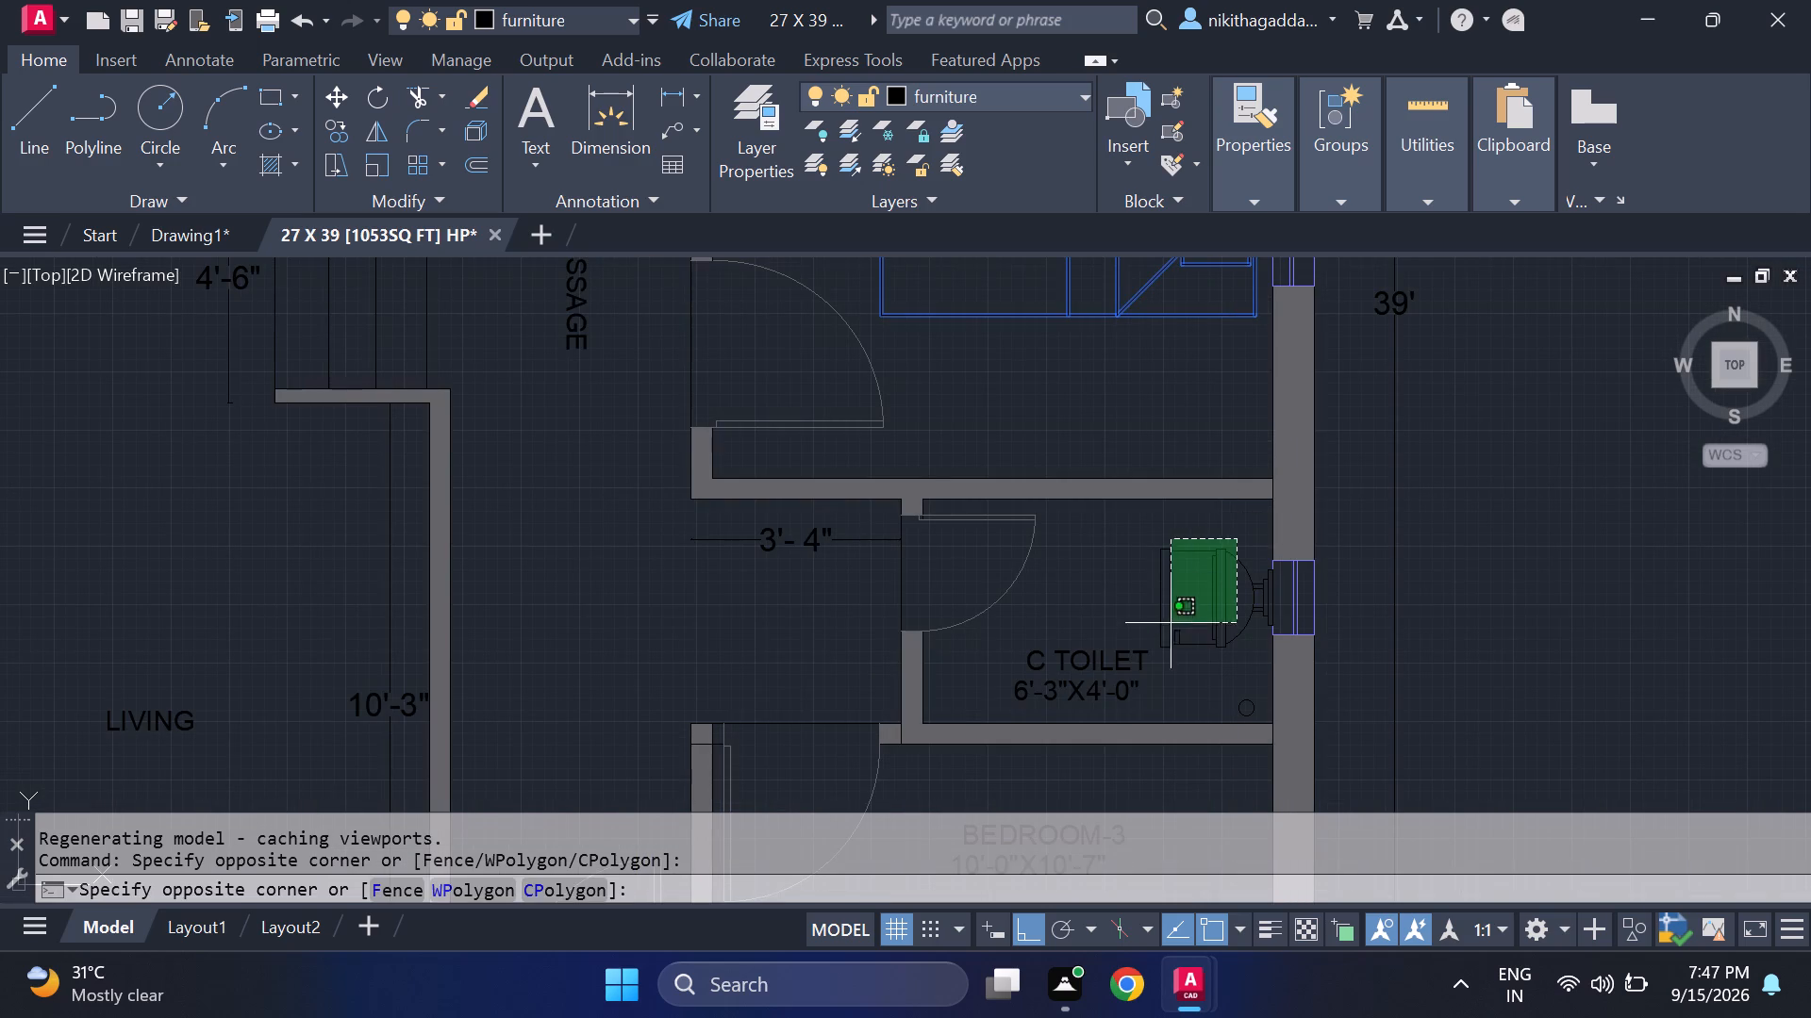
pyautogui.click(1109, 665)
pyautogui.scroll(-2, 1164, 688)
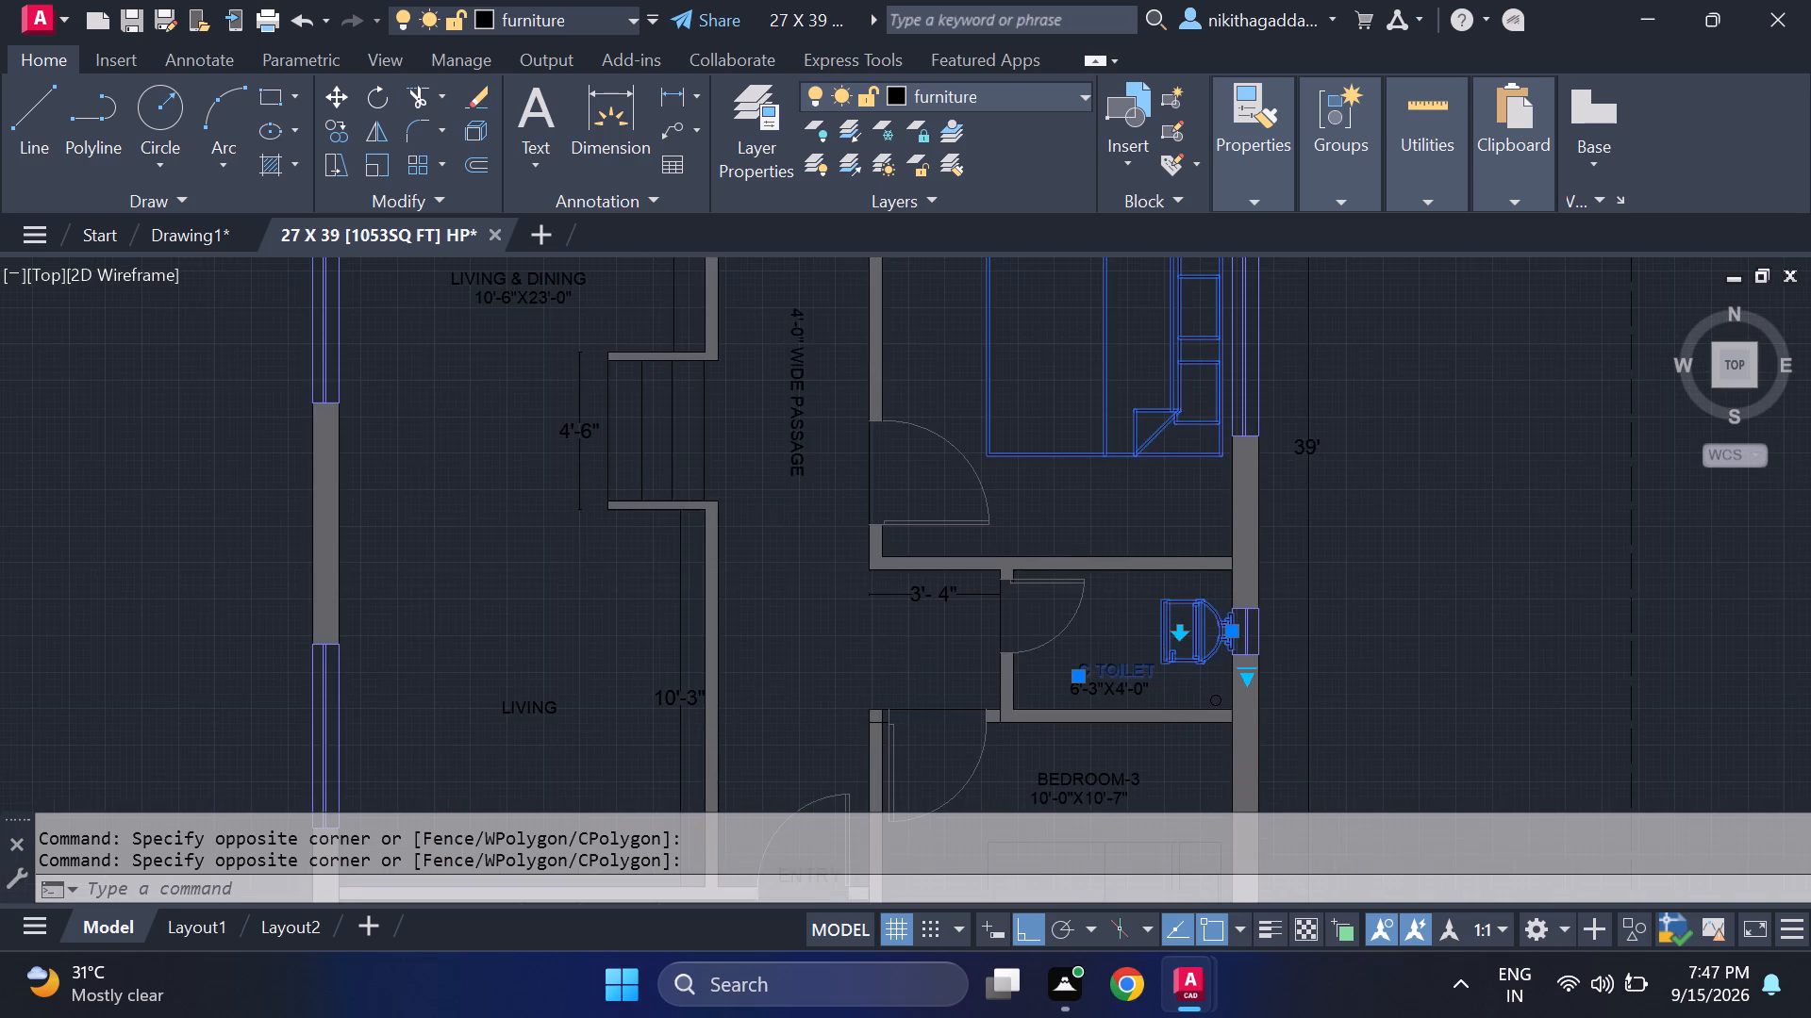
pyautogui.scroll(2, 1164, 689)
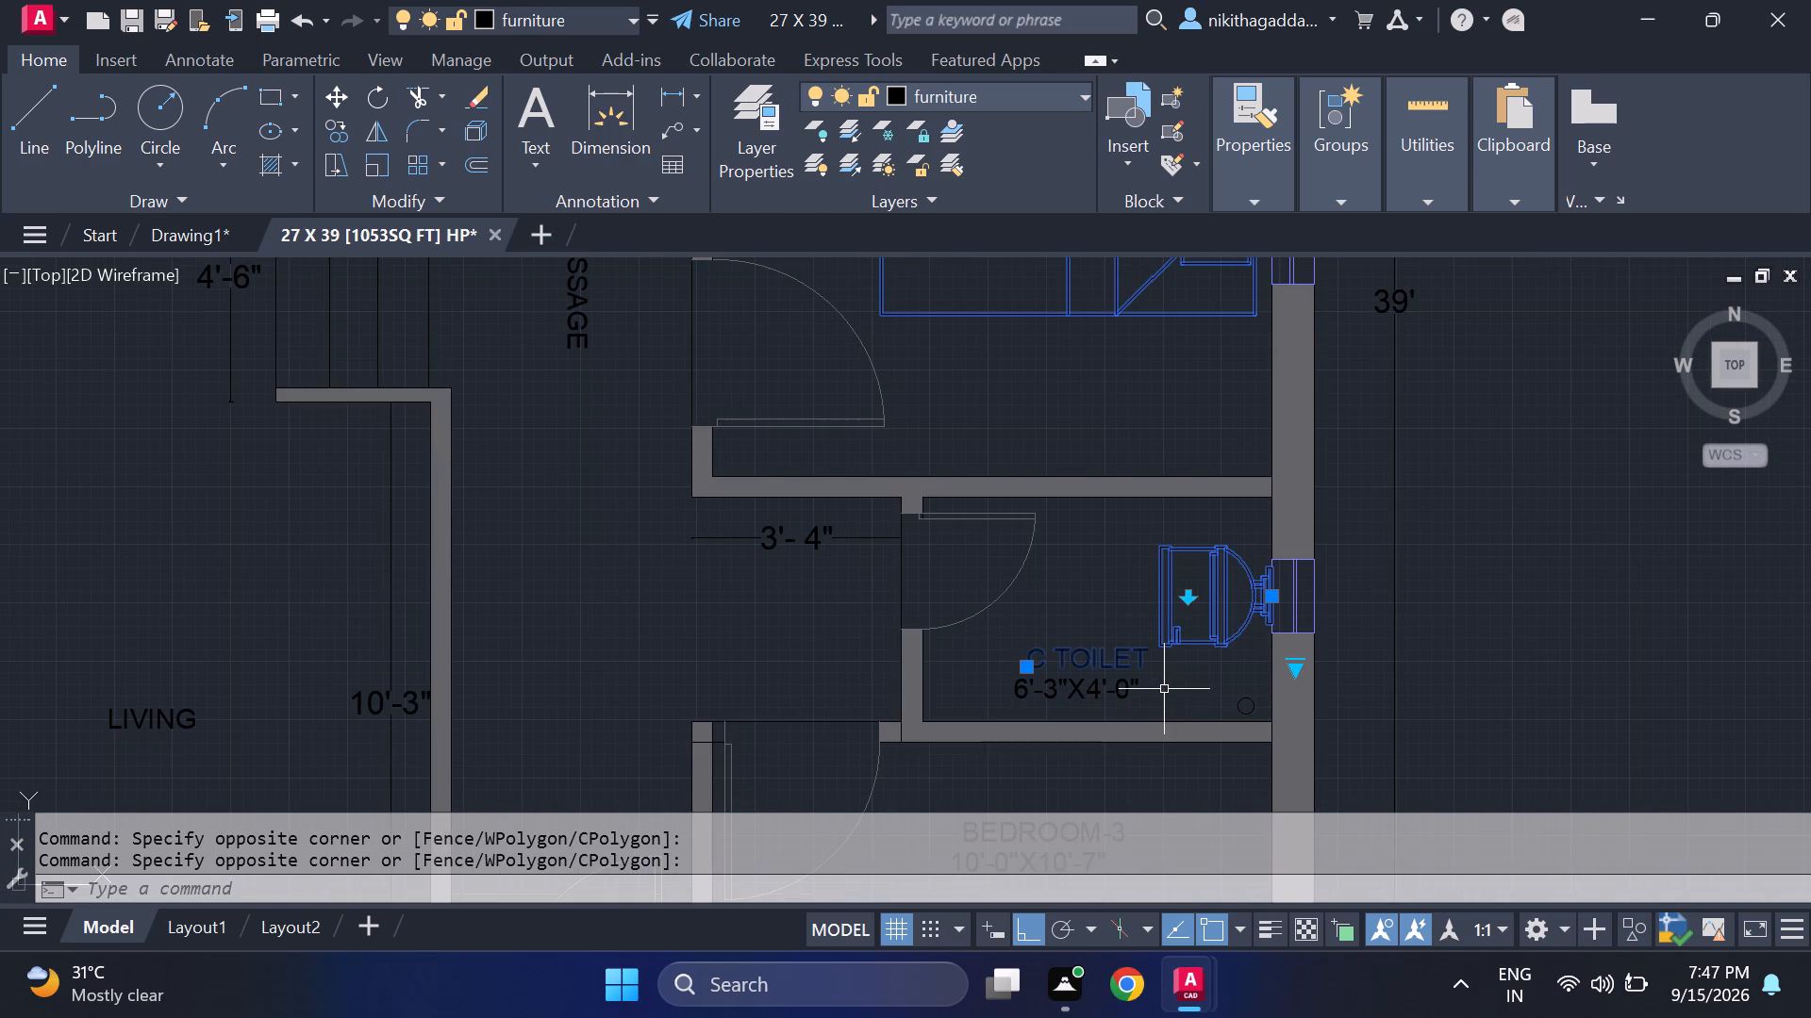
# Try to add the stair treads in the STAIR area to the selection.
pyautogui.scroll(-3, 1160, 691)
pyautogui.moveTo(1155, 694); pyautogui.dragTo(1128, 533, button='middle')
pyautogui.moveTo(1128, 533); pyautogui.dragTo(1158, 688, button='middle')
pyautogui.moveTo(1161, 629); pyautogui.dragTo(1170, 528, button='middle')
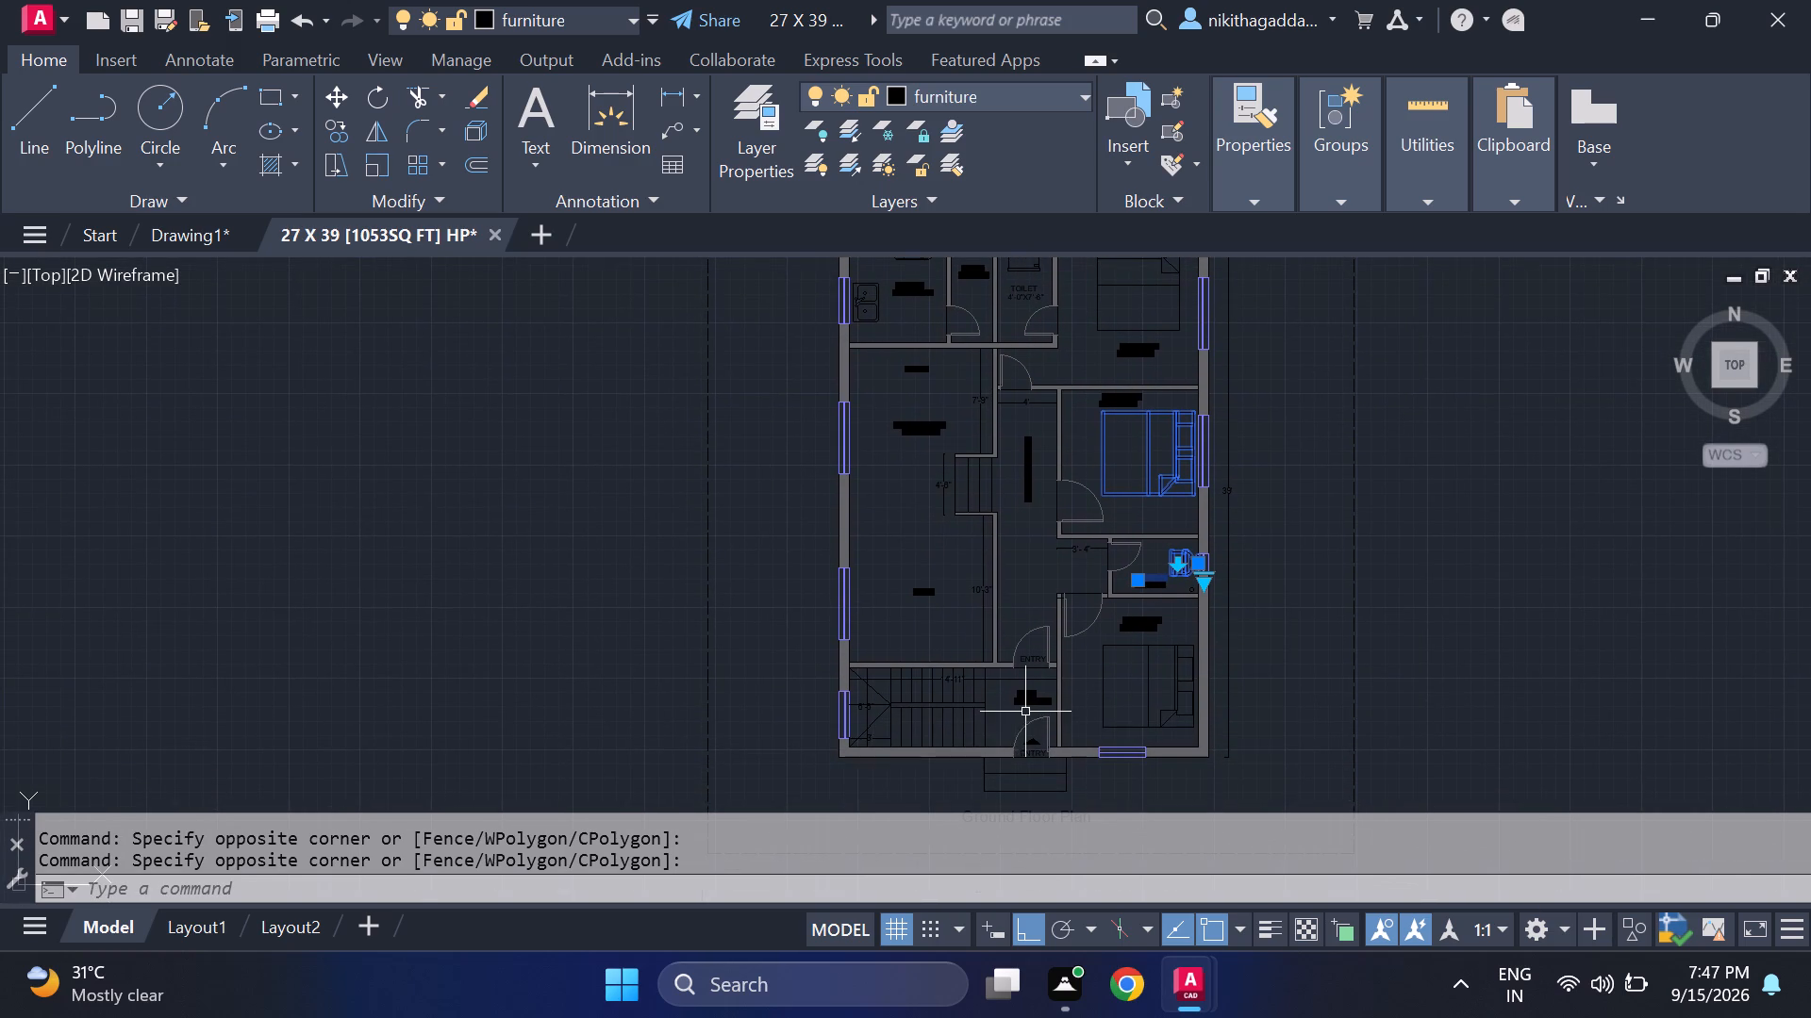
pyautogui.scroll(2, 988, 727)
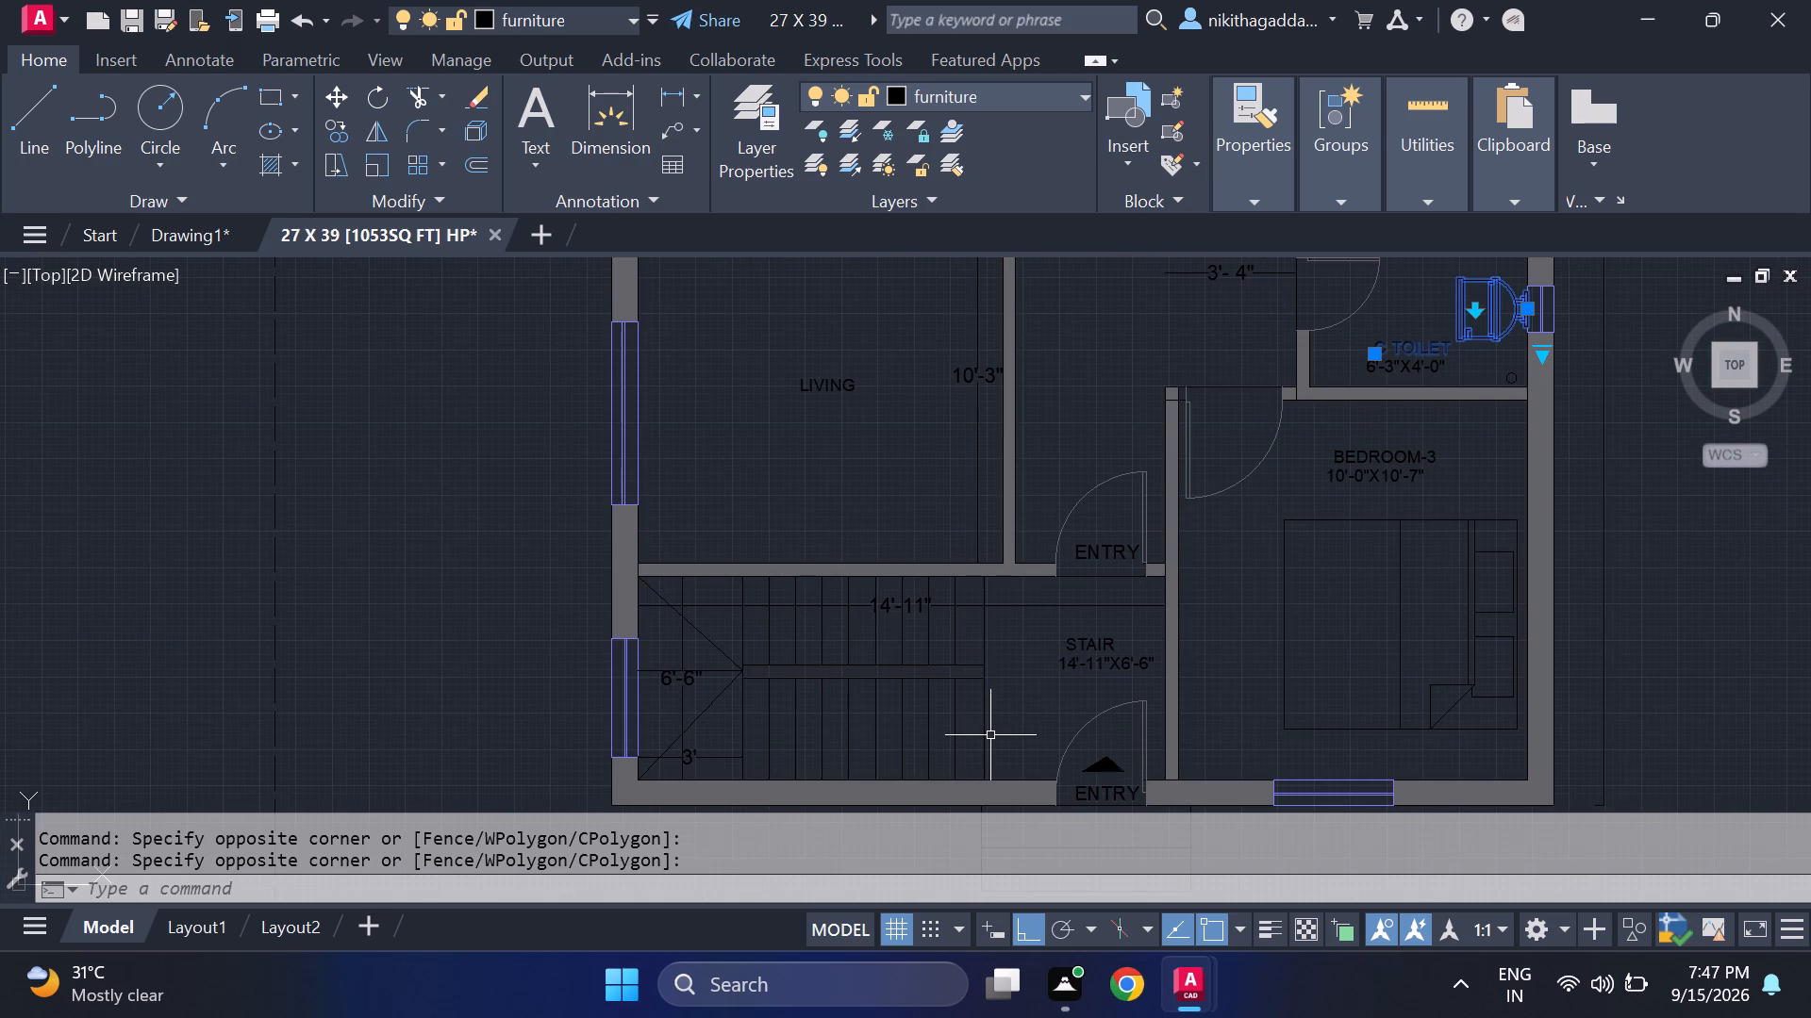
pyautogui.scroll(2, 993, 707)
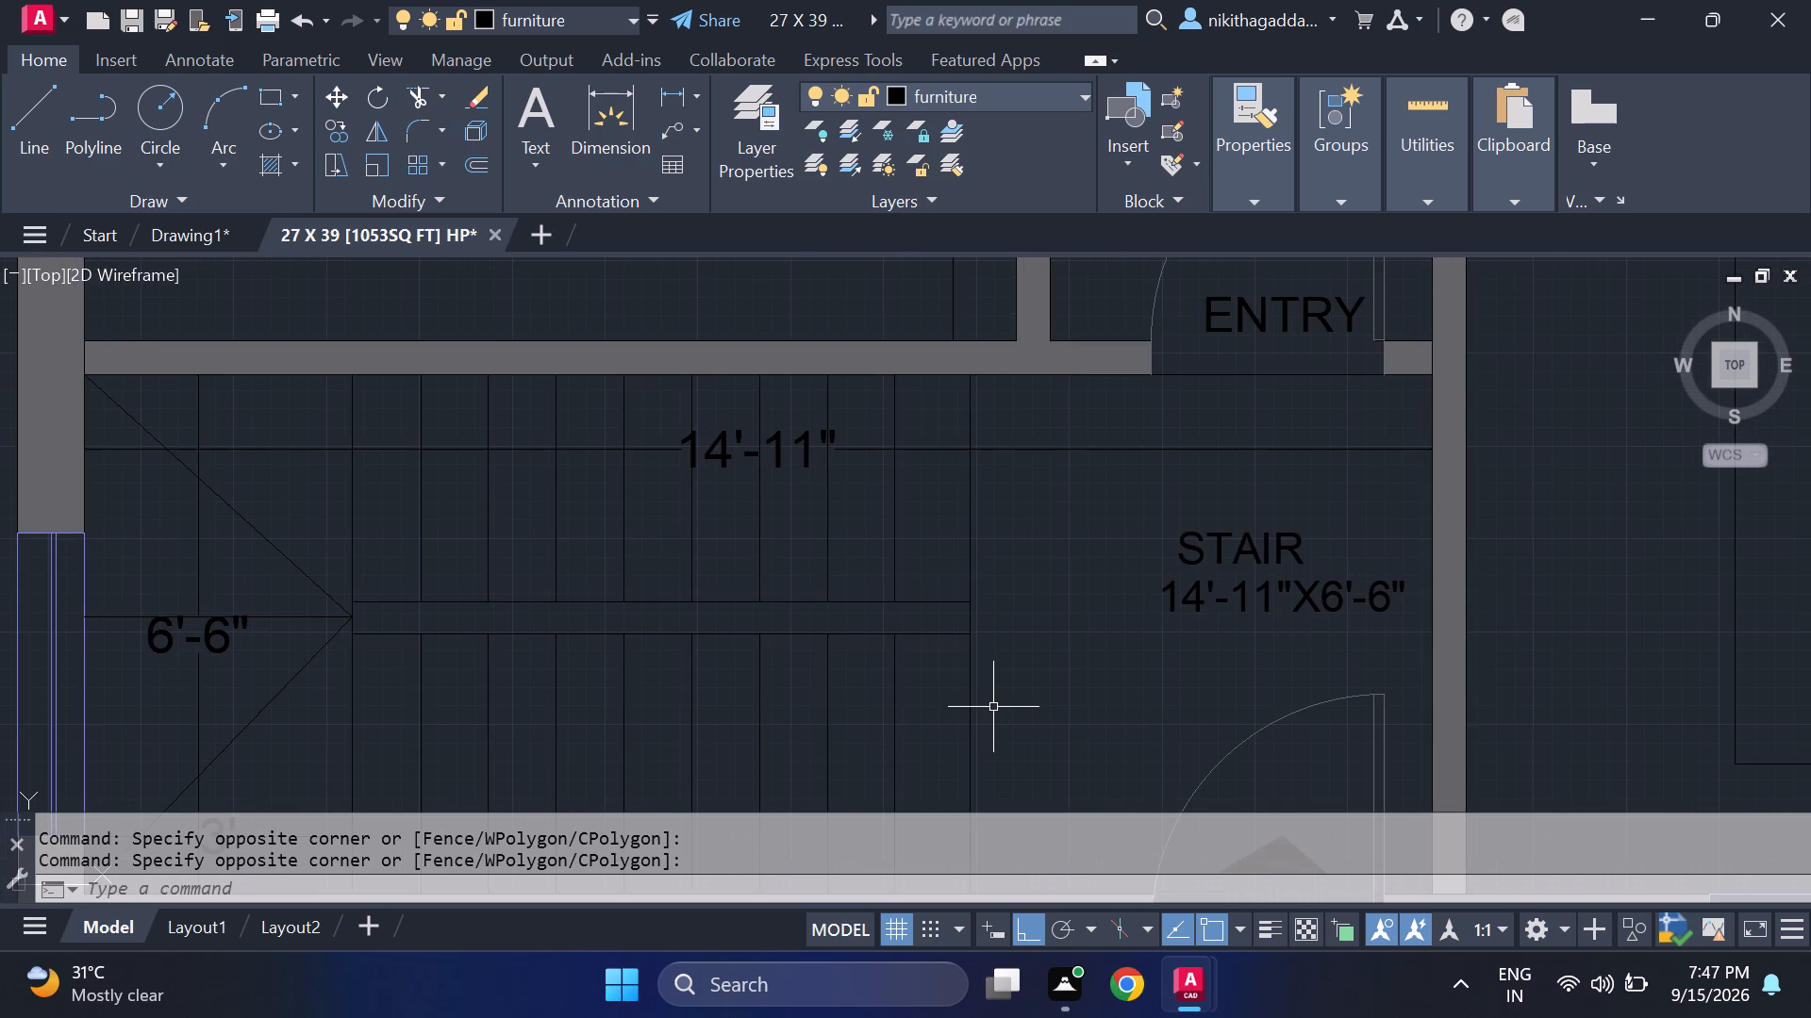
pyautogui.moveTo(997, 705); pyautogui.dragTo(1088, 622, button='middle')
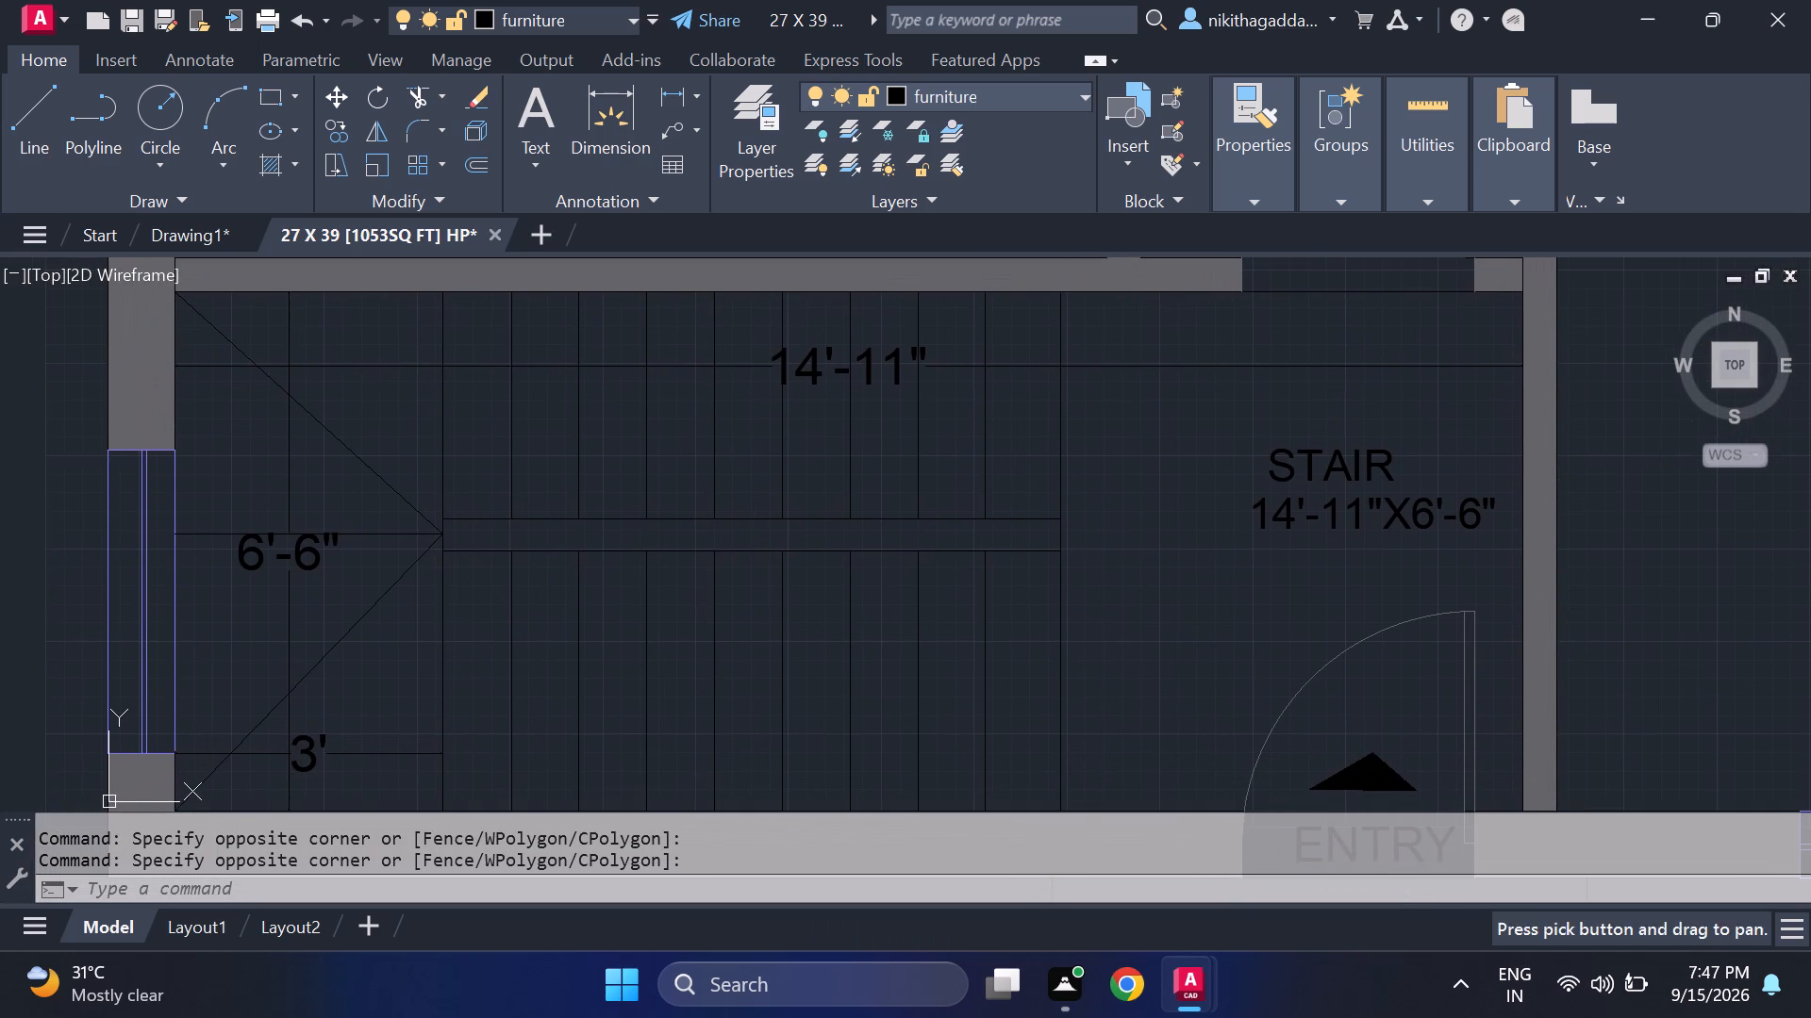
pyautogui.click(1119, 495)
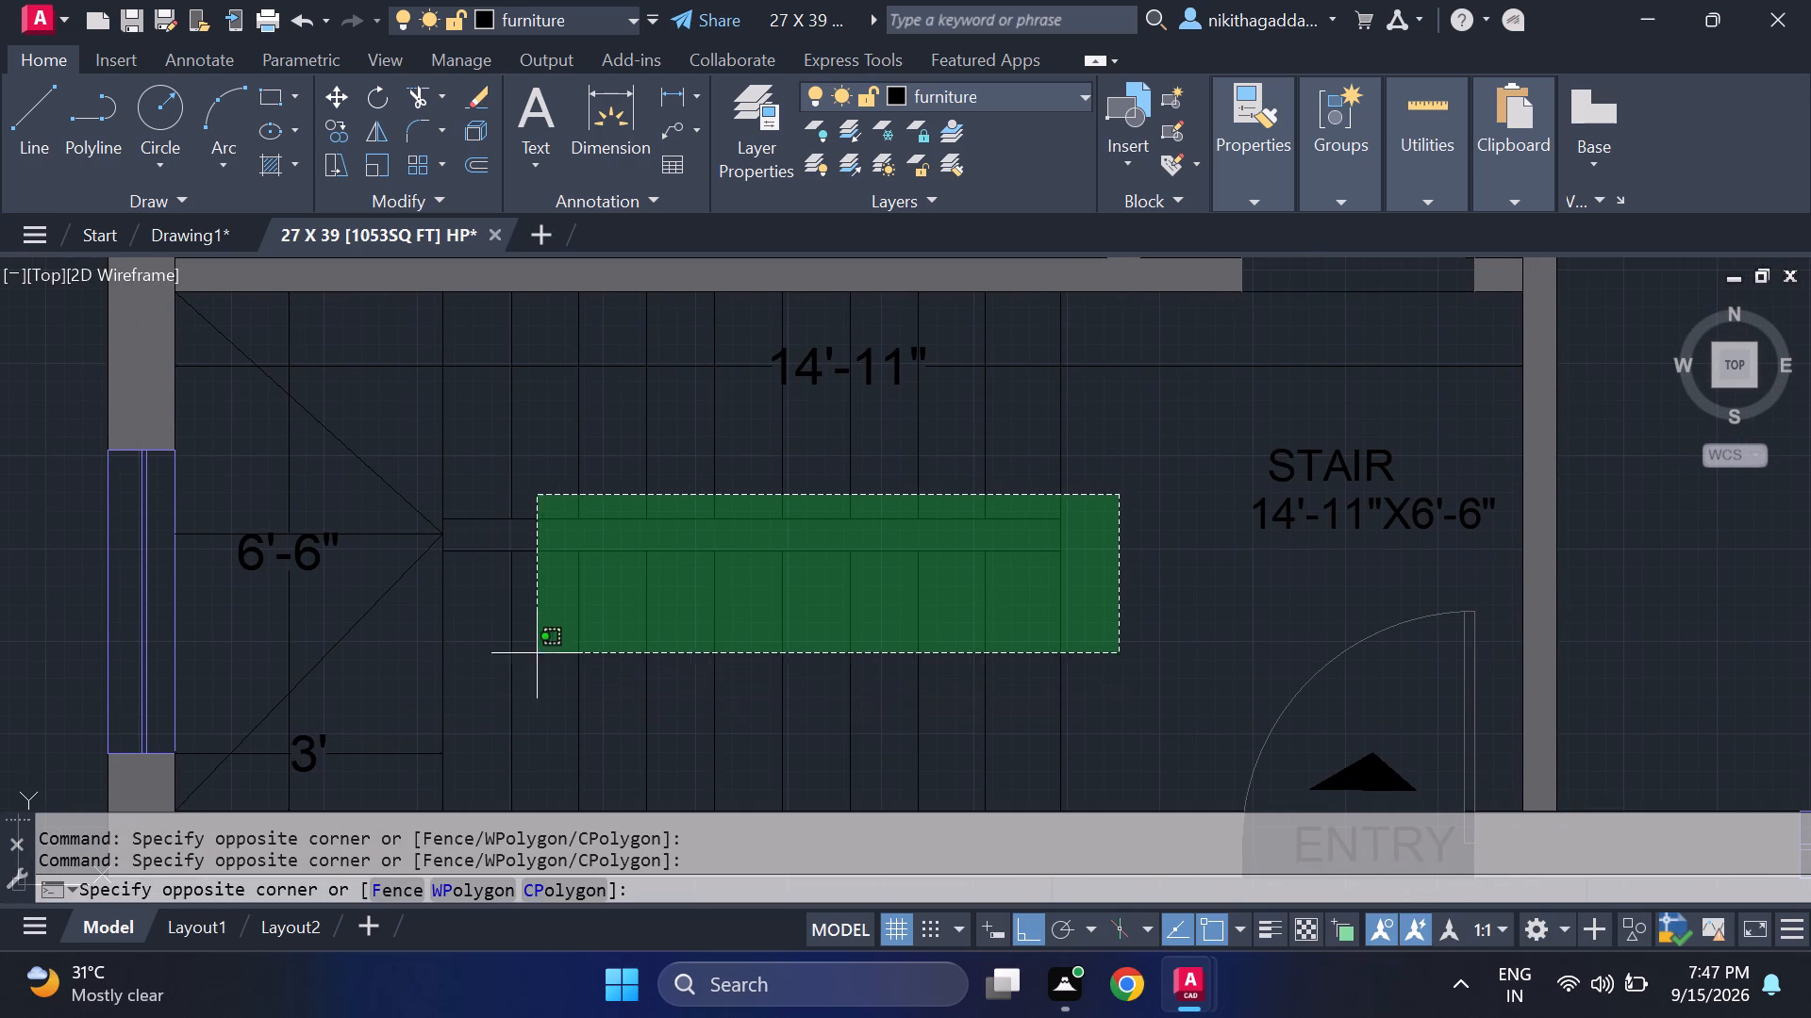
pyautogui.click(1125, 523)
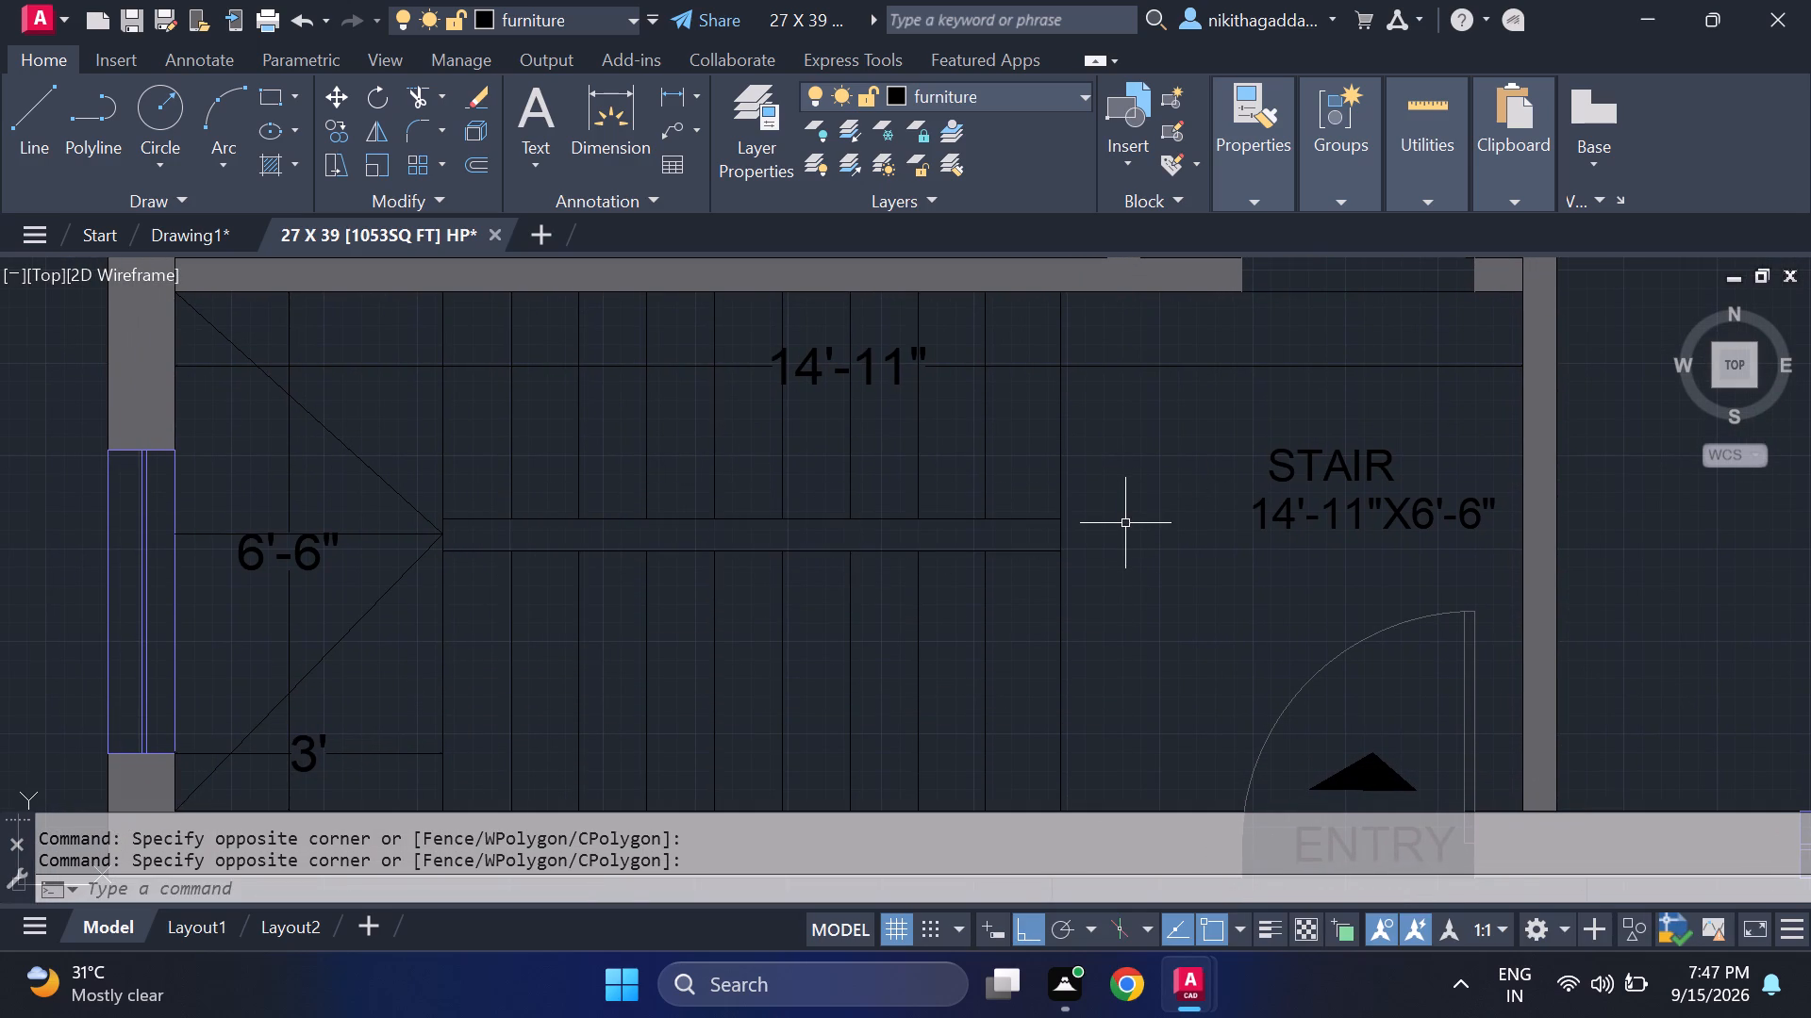
# Copy the selected bed, toilet and C TOILET label into Drawing1, placing them in the empty space west of the floor plan.
pyautogui.scroll(-5, 1135, 539)
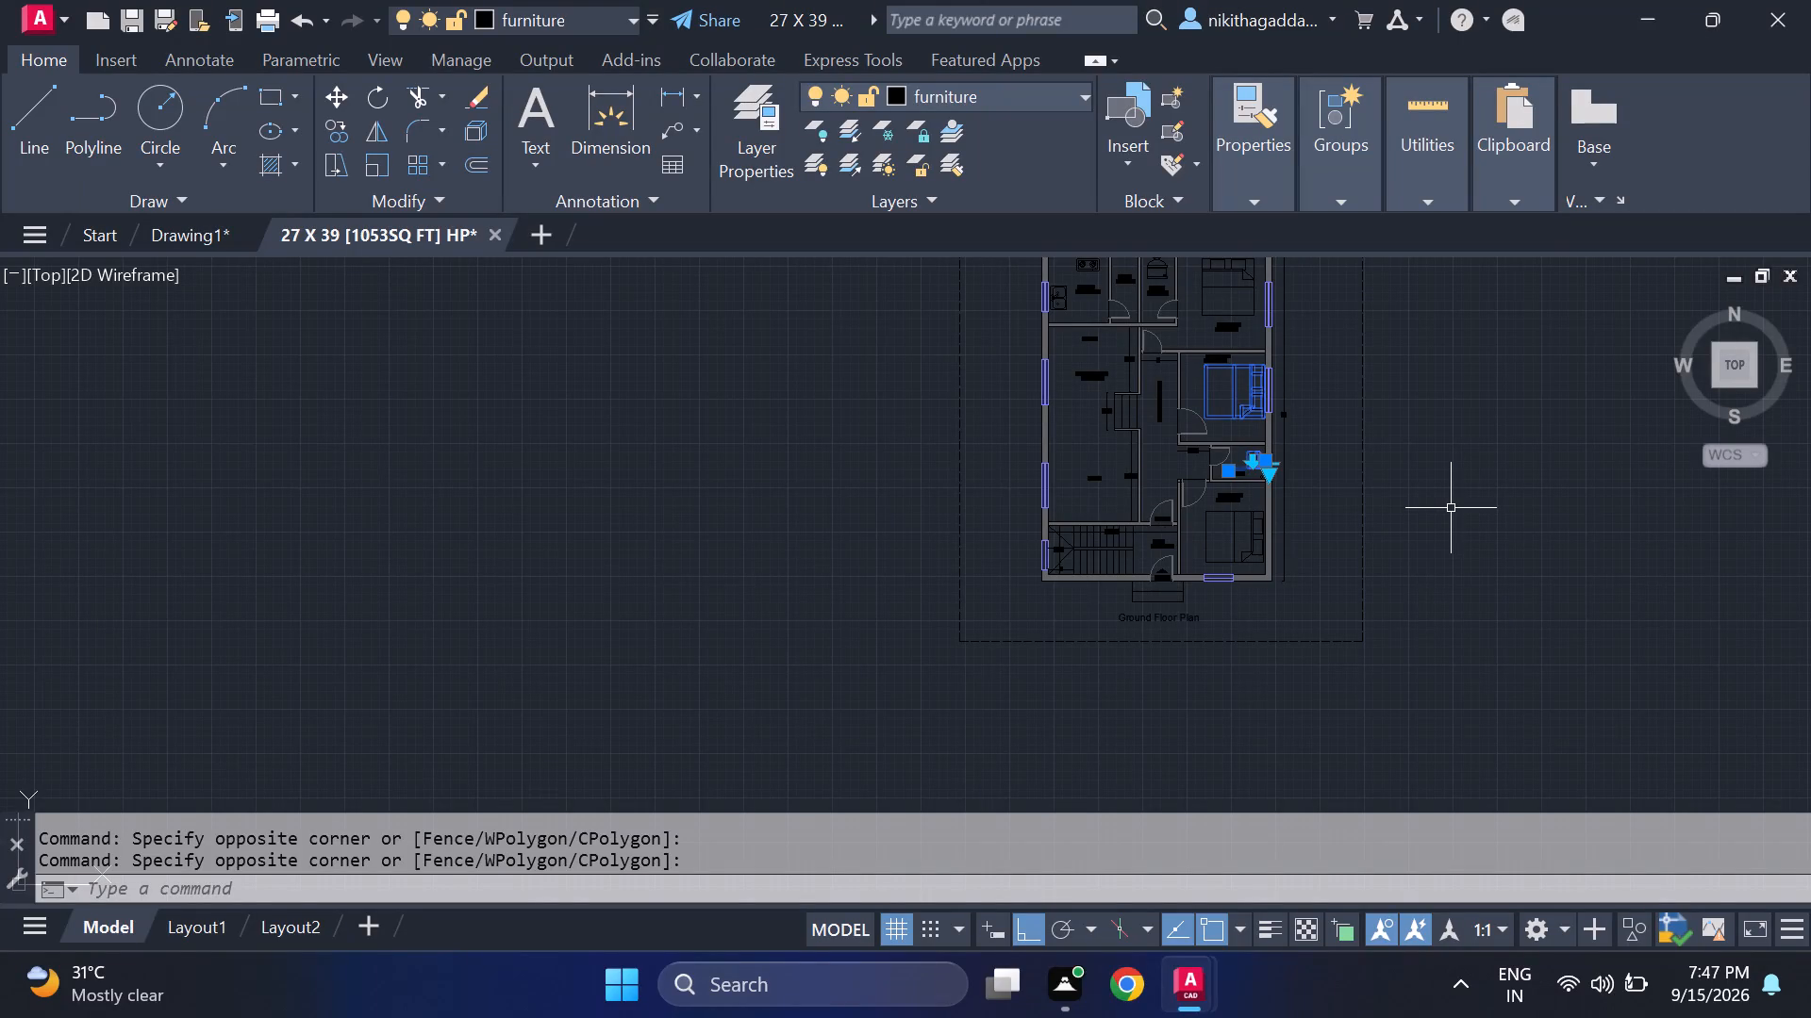
pyautogui.hotkey('ctrl', 'c')
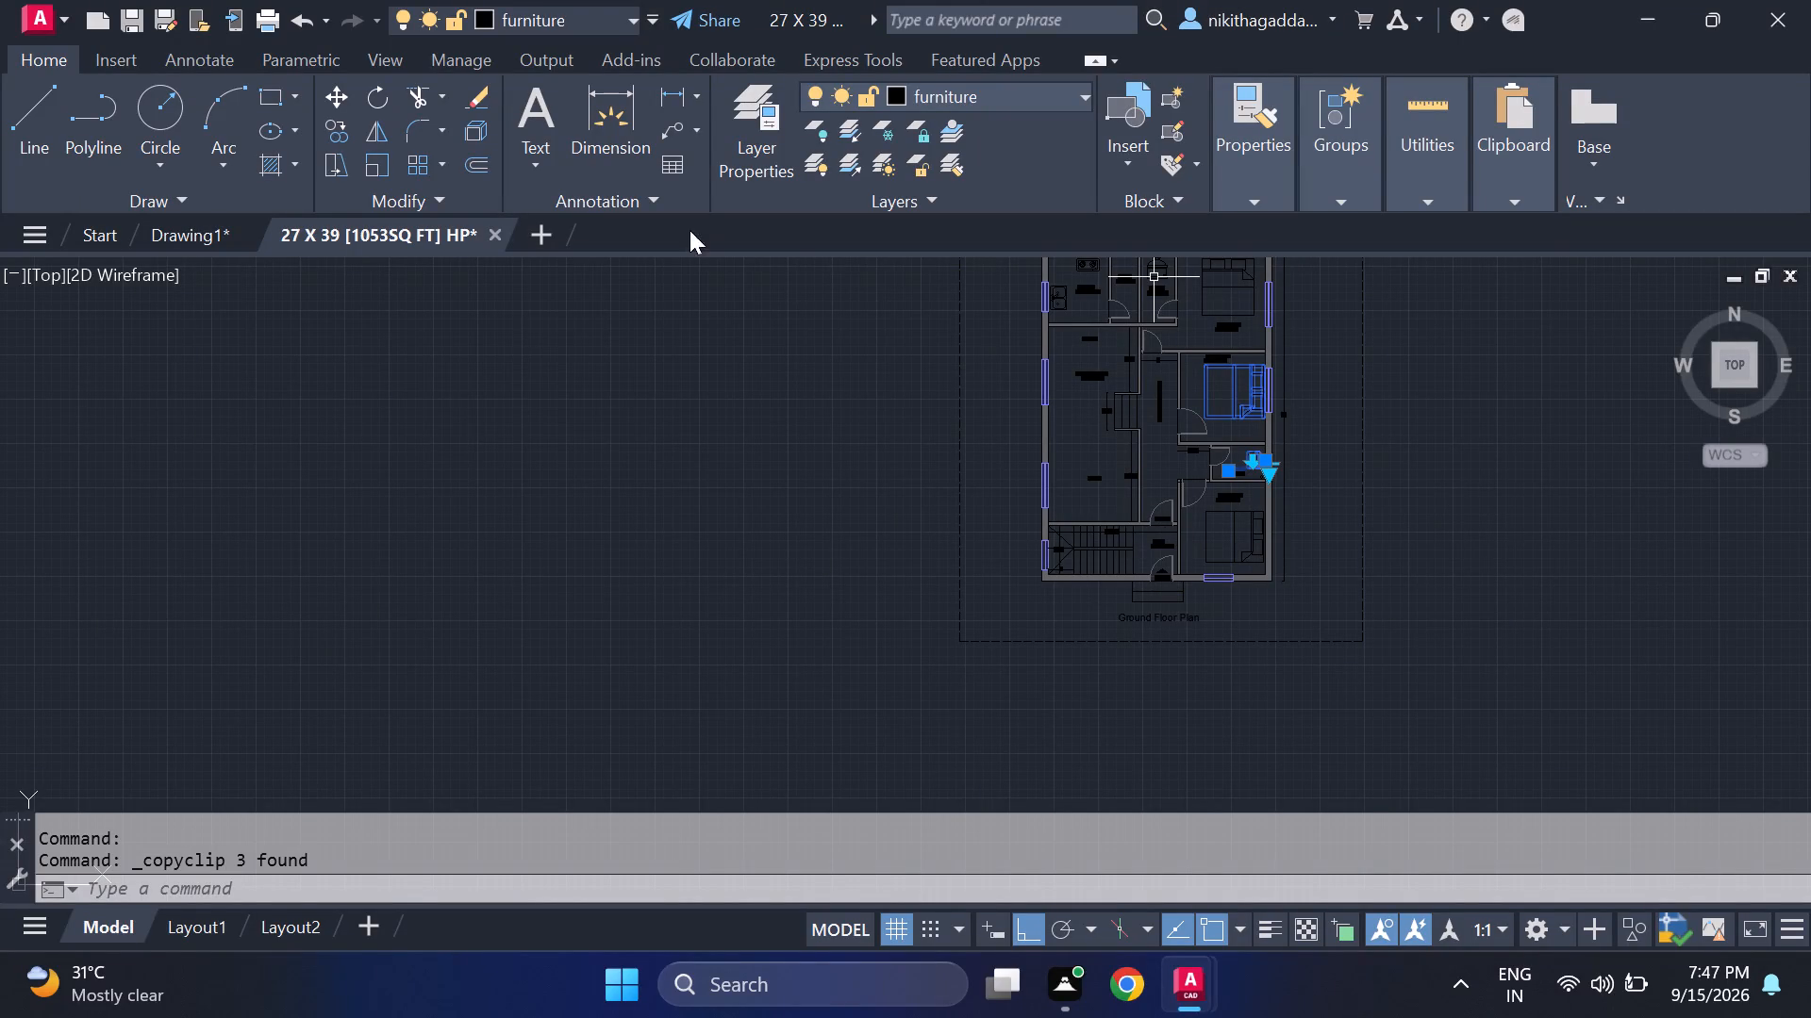
pyautogui.click(189, 237)
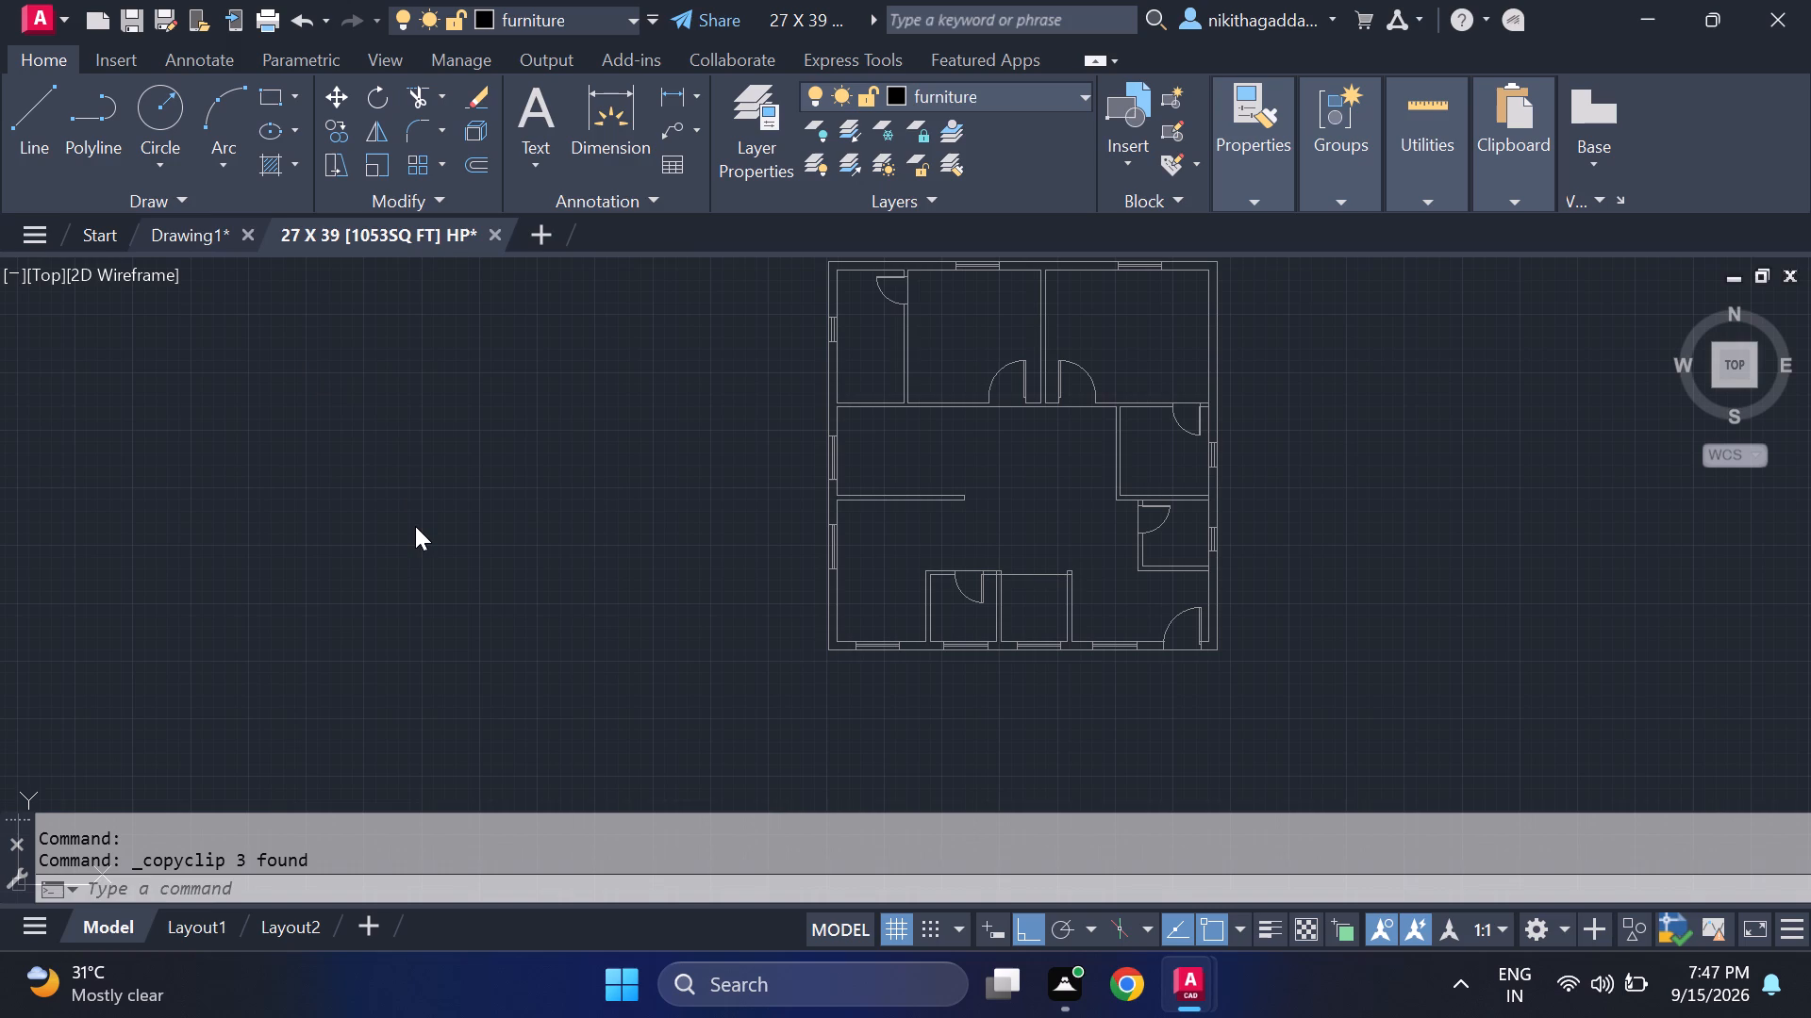
pyautogui.hotkey('ctrl', 'v')
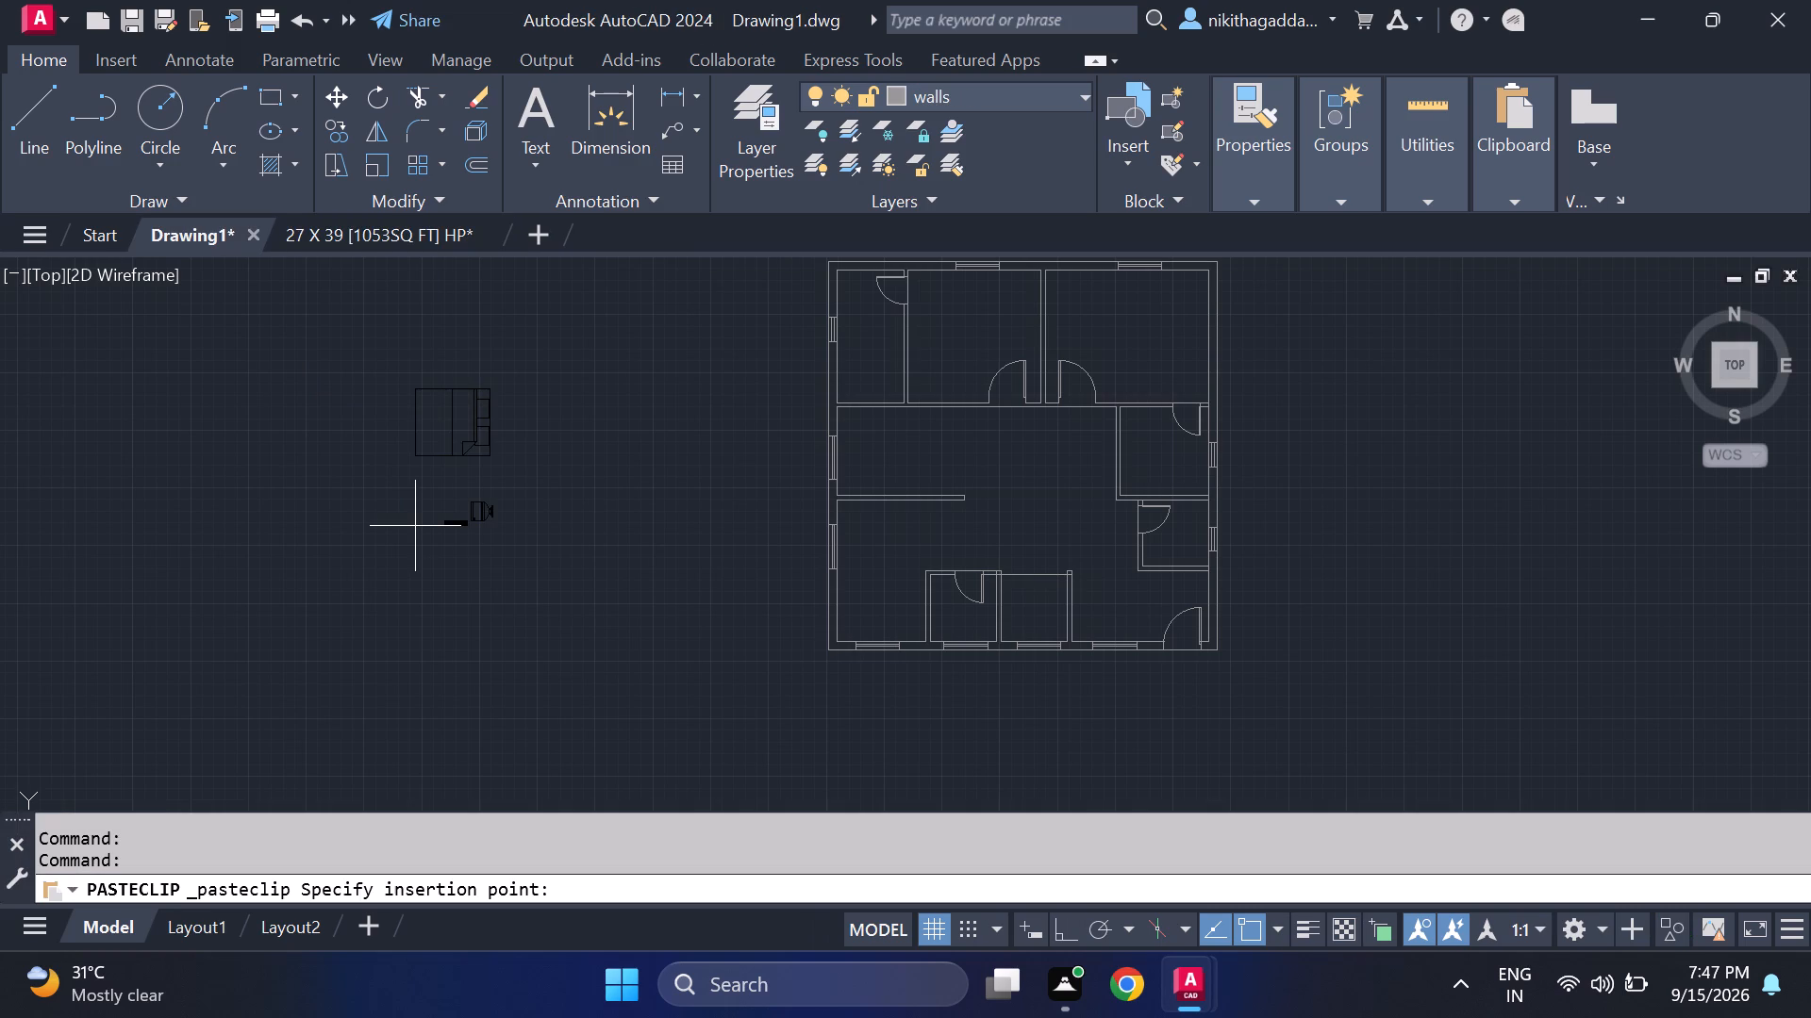
pyautogui.click(425, 548)
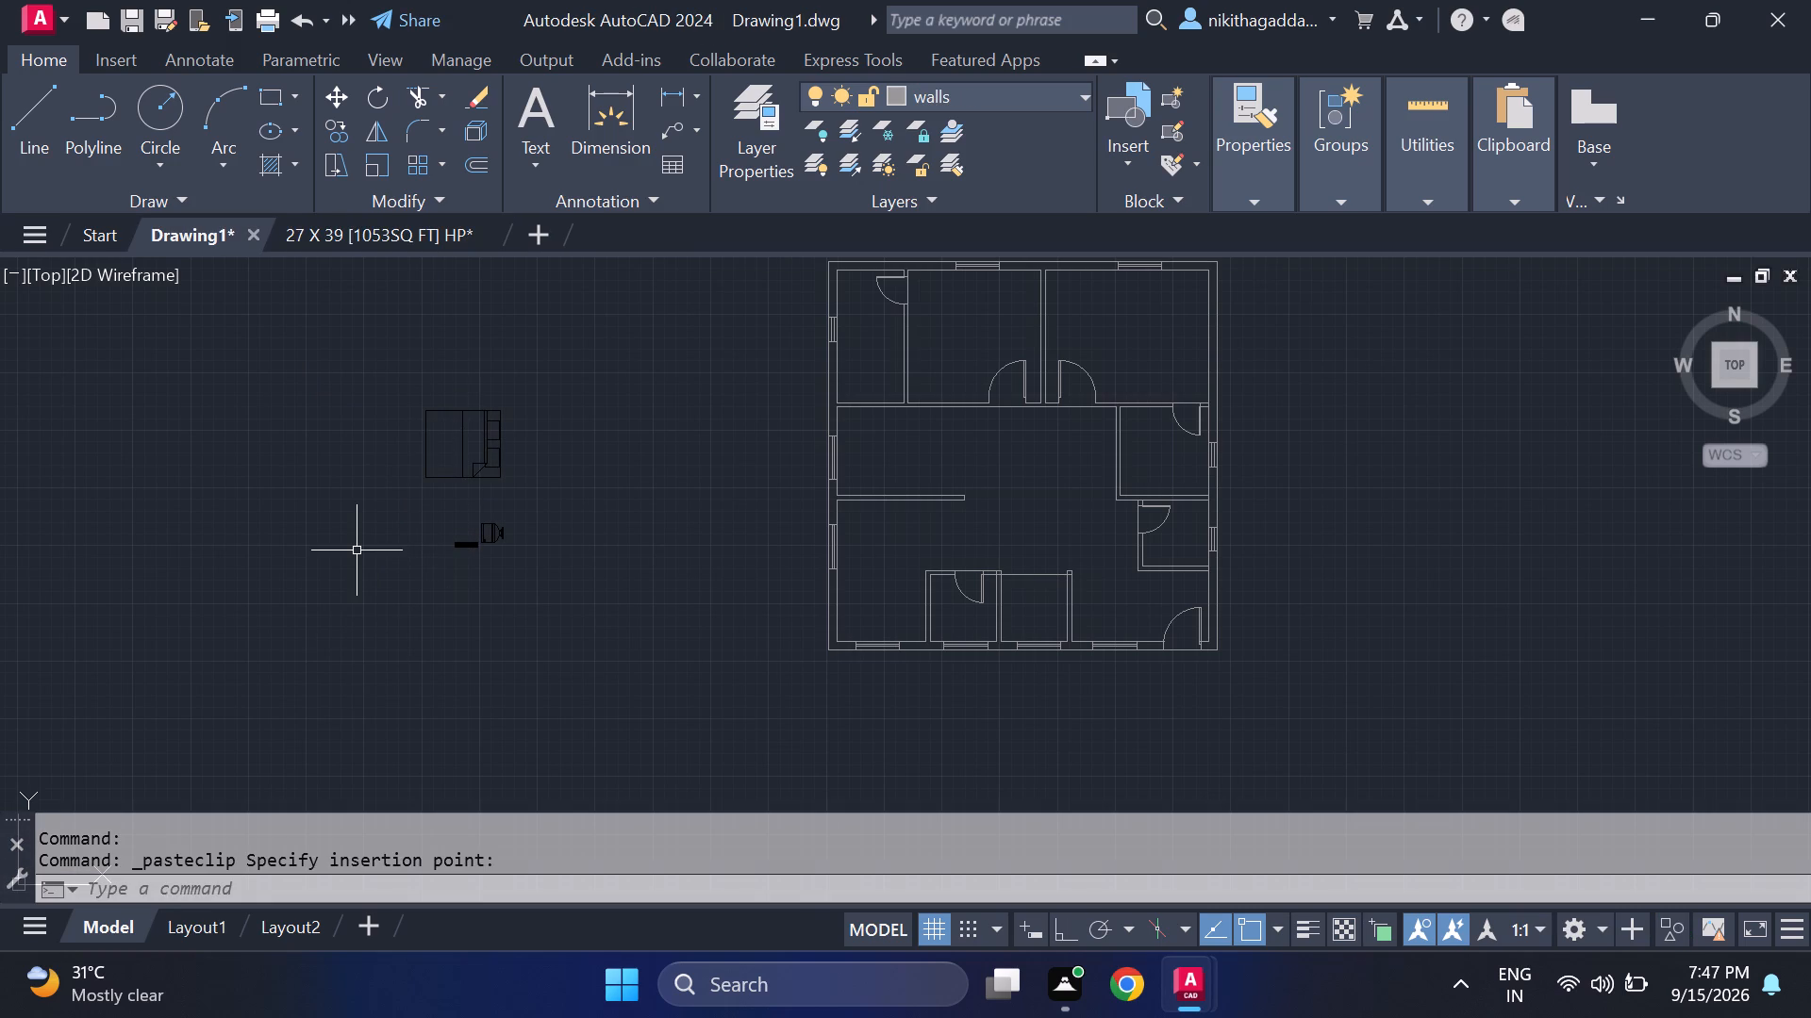
# Open the existing drawing 20 X40 3BHK PLAN from Documents.
pyautogui.click(36, 222)
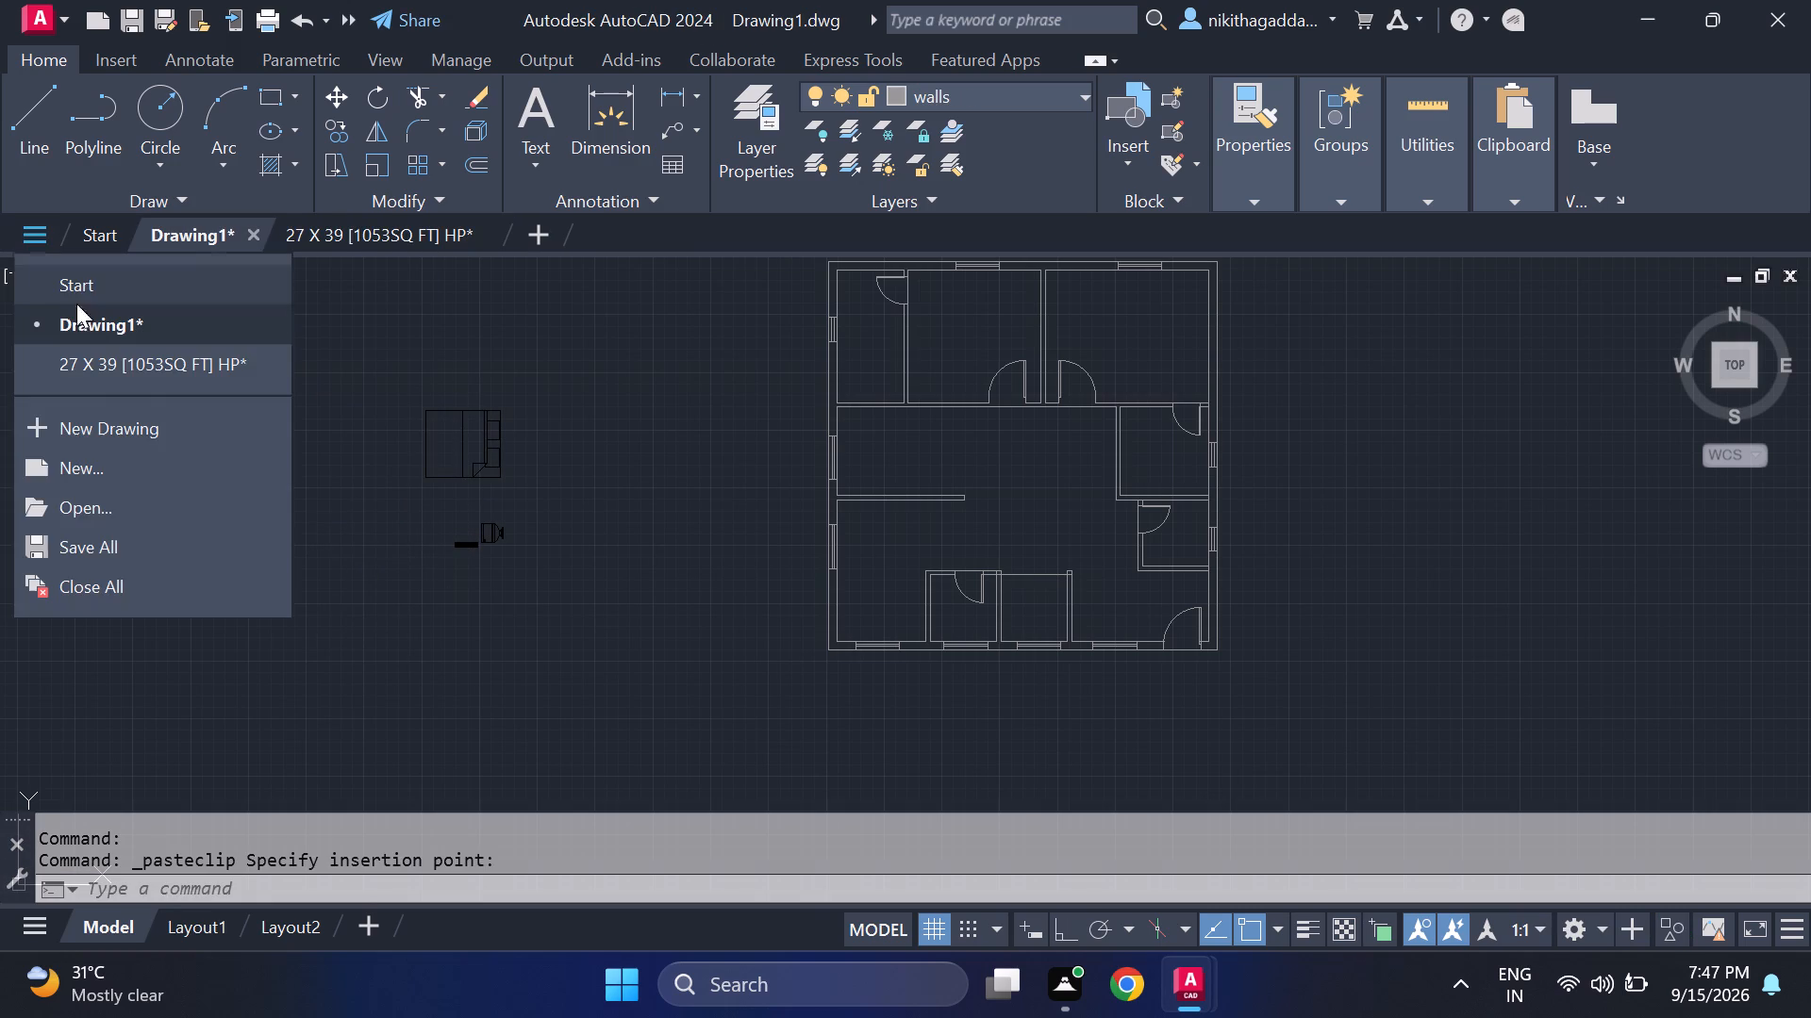
pyautogui.click(135, 505)
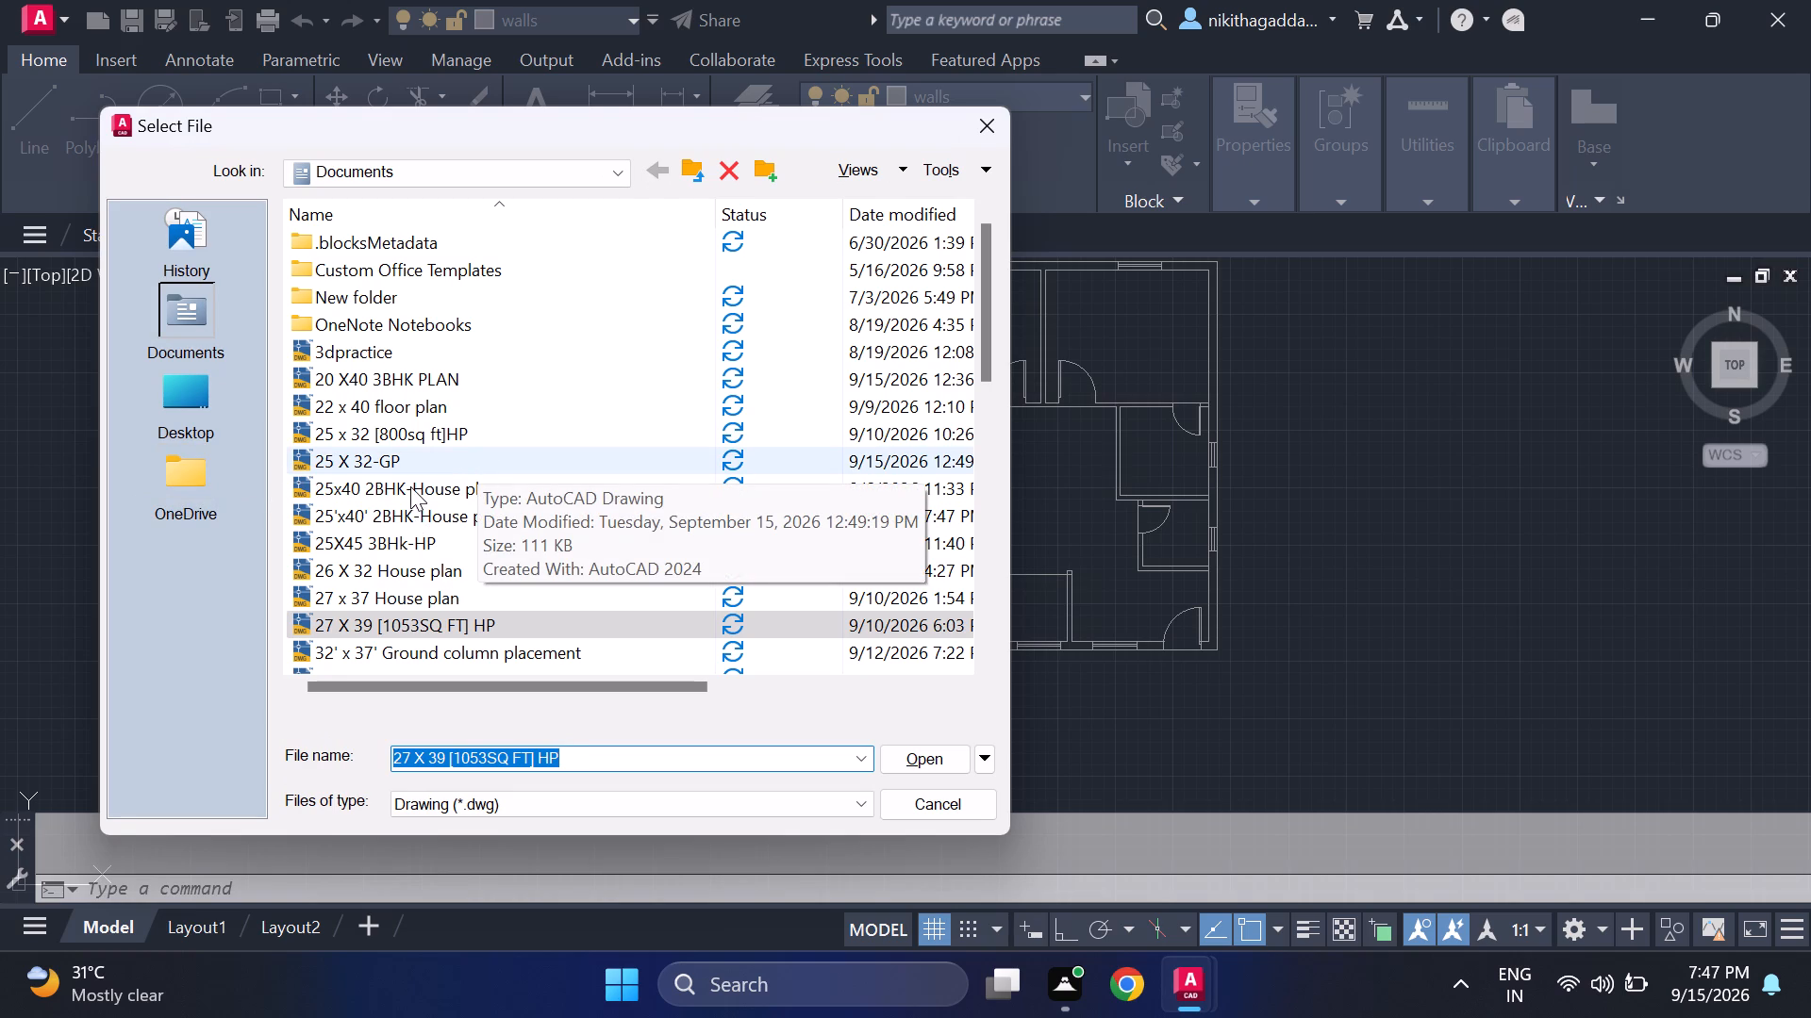
pyautogui.click(445, 360)
pyautogui.click(445, 379)
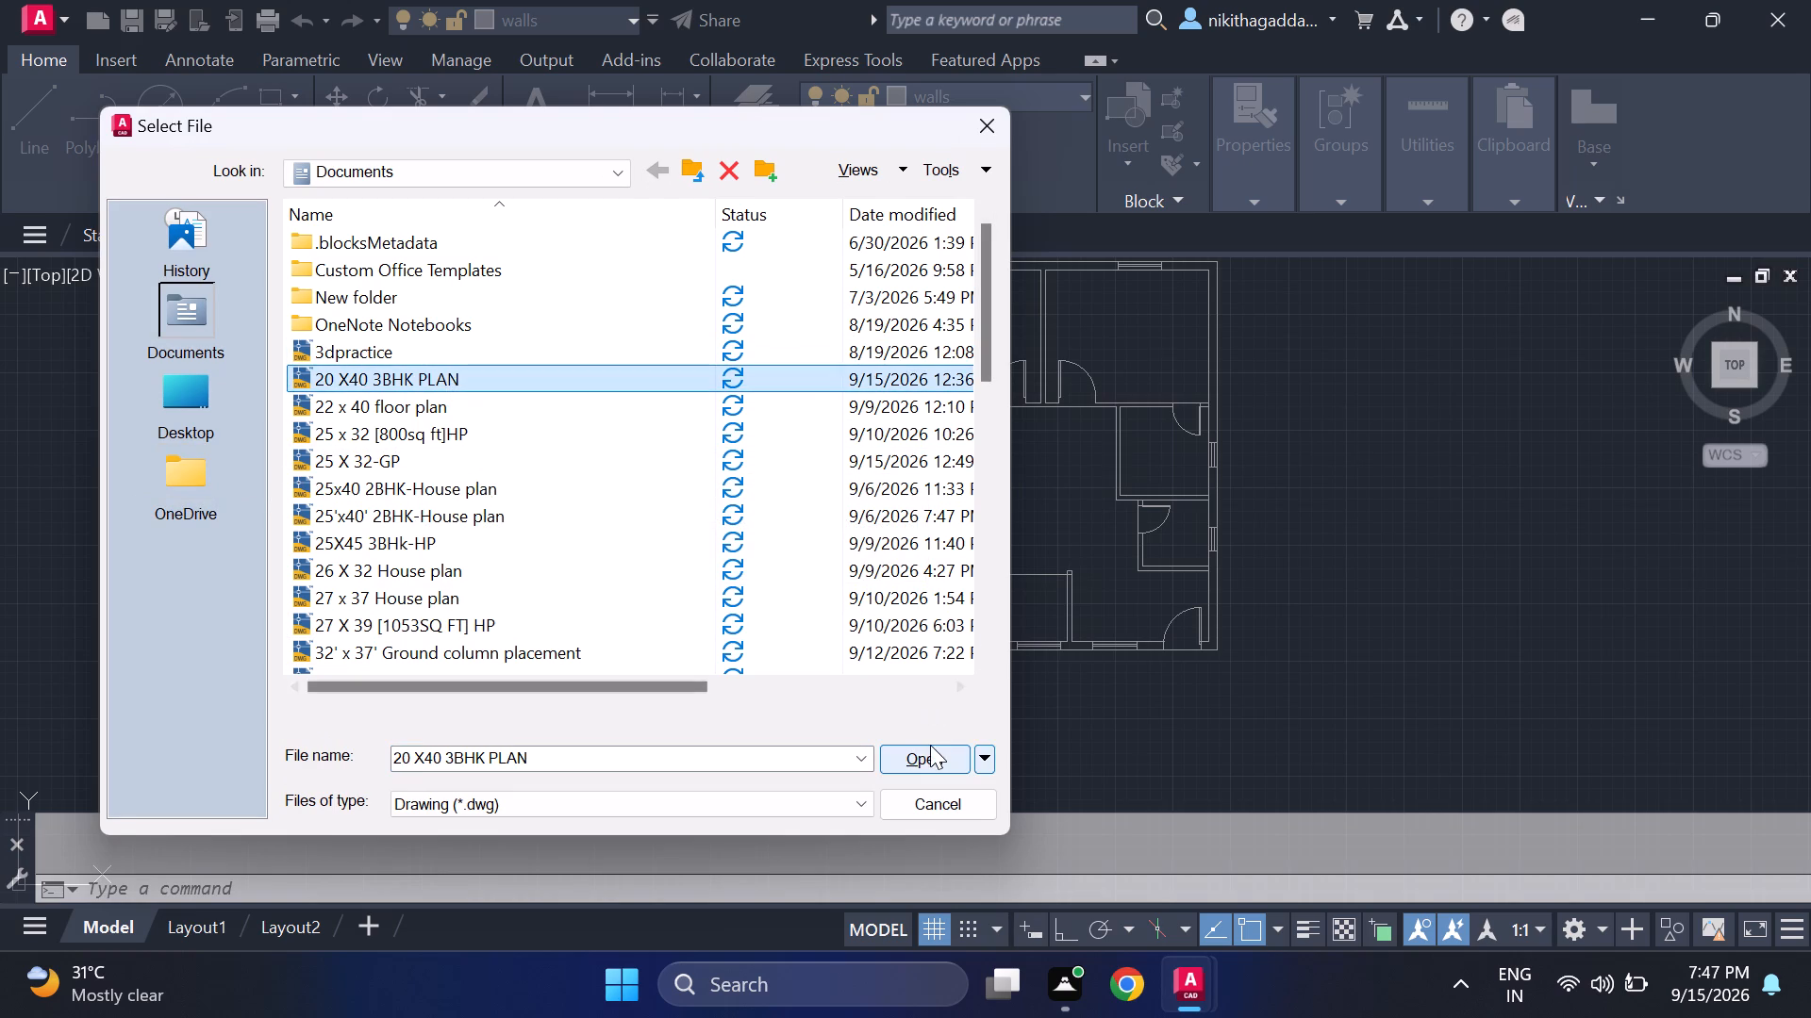
pyautogui.click(930, 747)
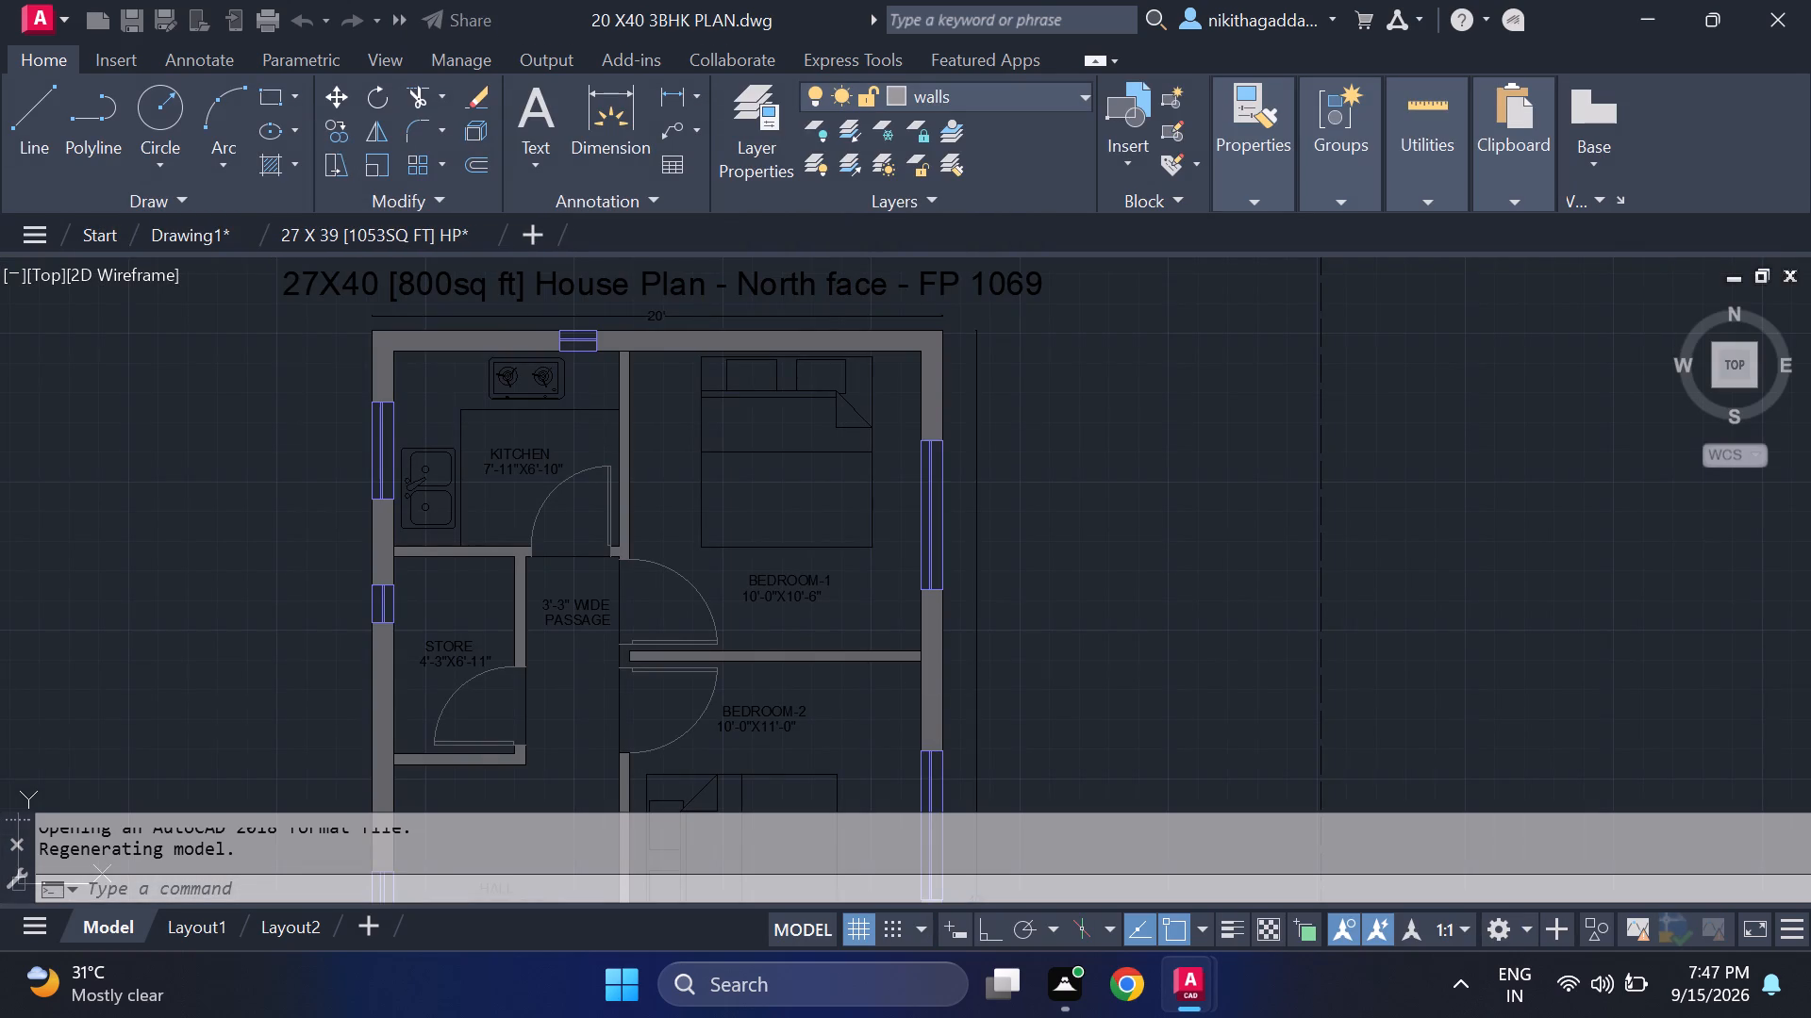
# Examine the rooms and furniture of the 20 X40 3BHK plan from the kitchen down to the stair.
pyautogui.click(227, 499)
pyautogui.rightClick(227, 499)
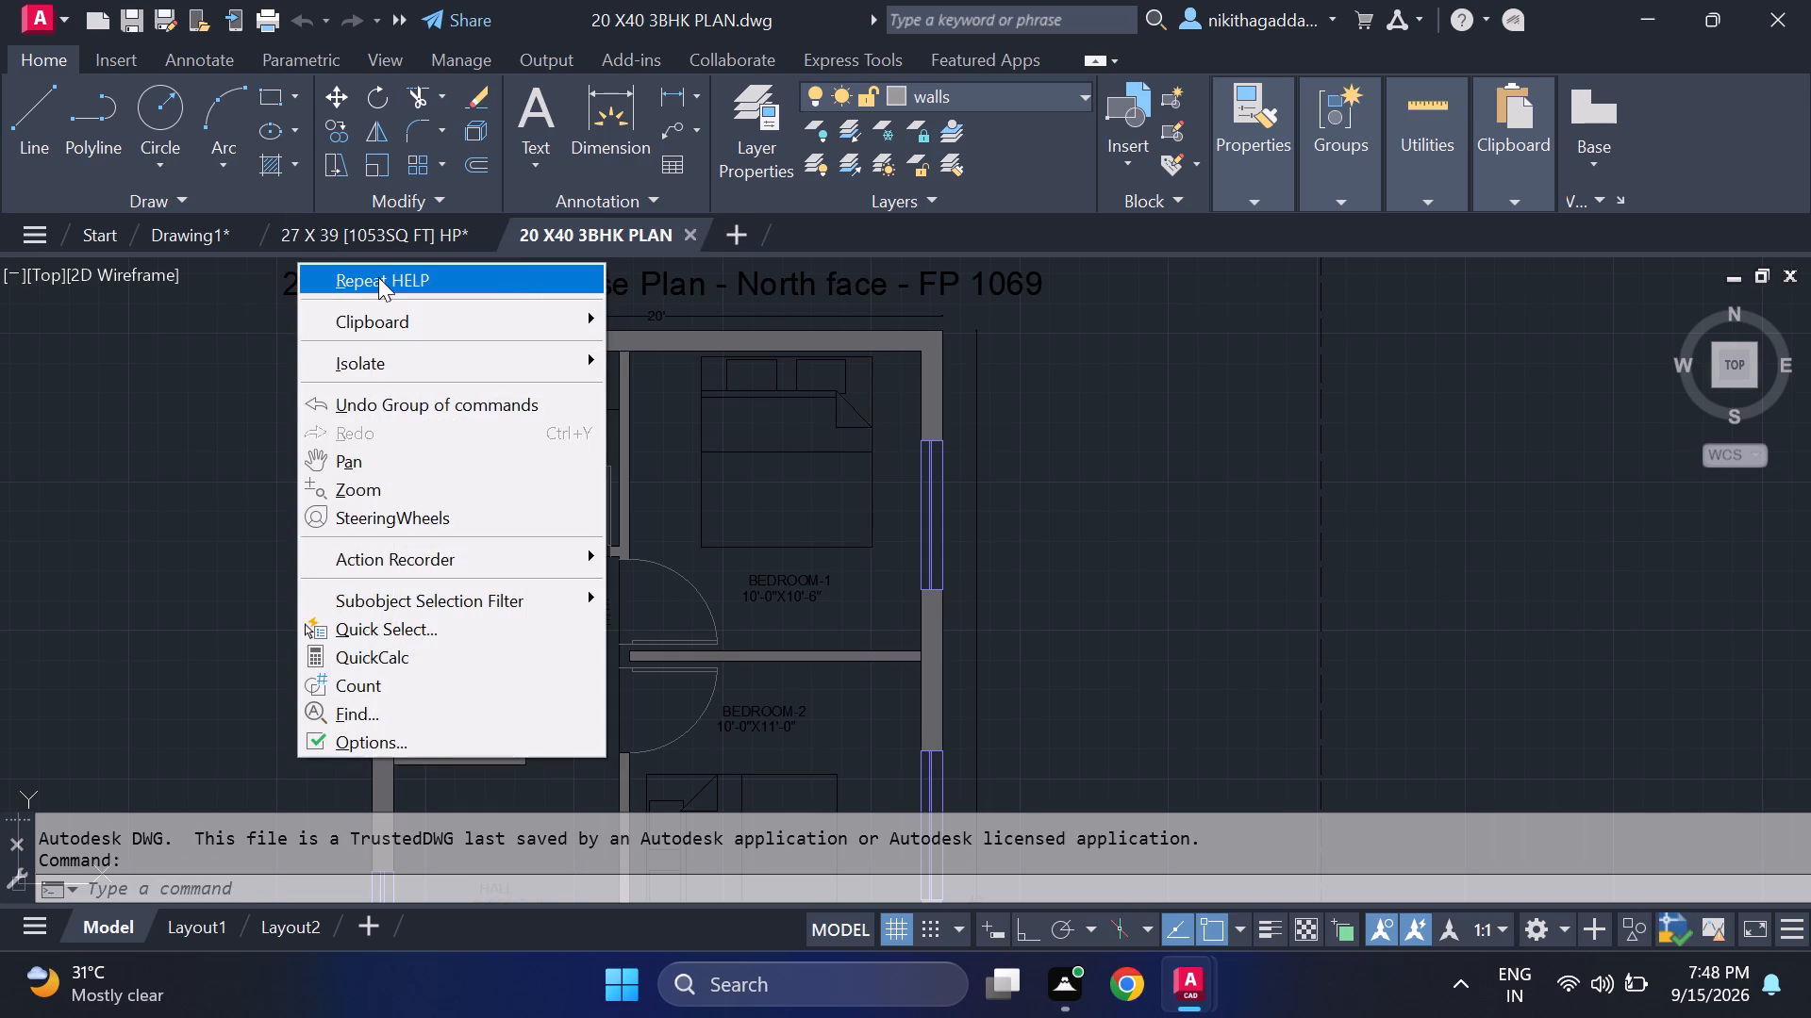
pyautogui.click(1088, 449)
pyautogui.moveTo(759, 665); pyautogui.dragTo(789, 506, button='middle')
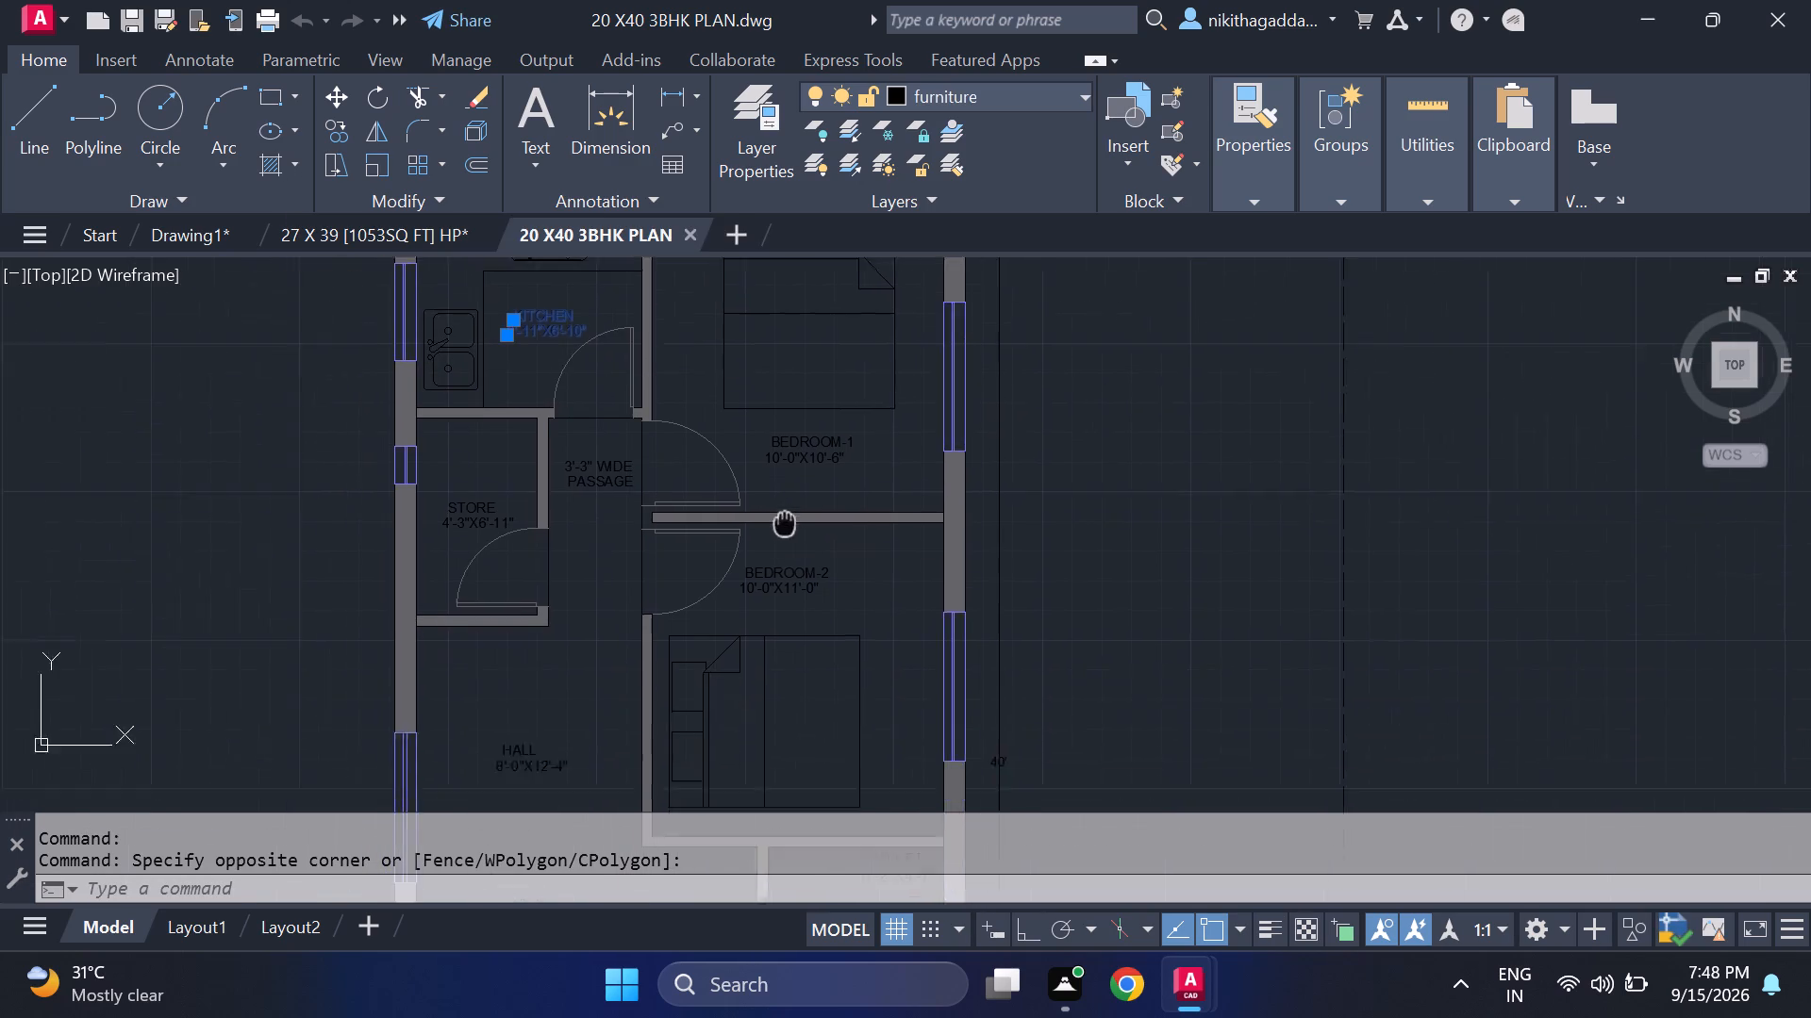
pyautogui.moveTo(789, 506); pyautogui.dragTo(849, 371, button='middle')
pyautogui.scroll(-2, 1061, 554)
pyautogui.scroll(1, 992, 635)
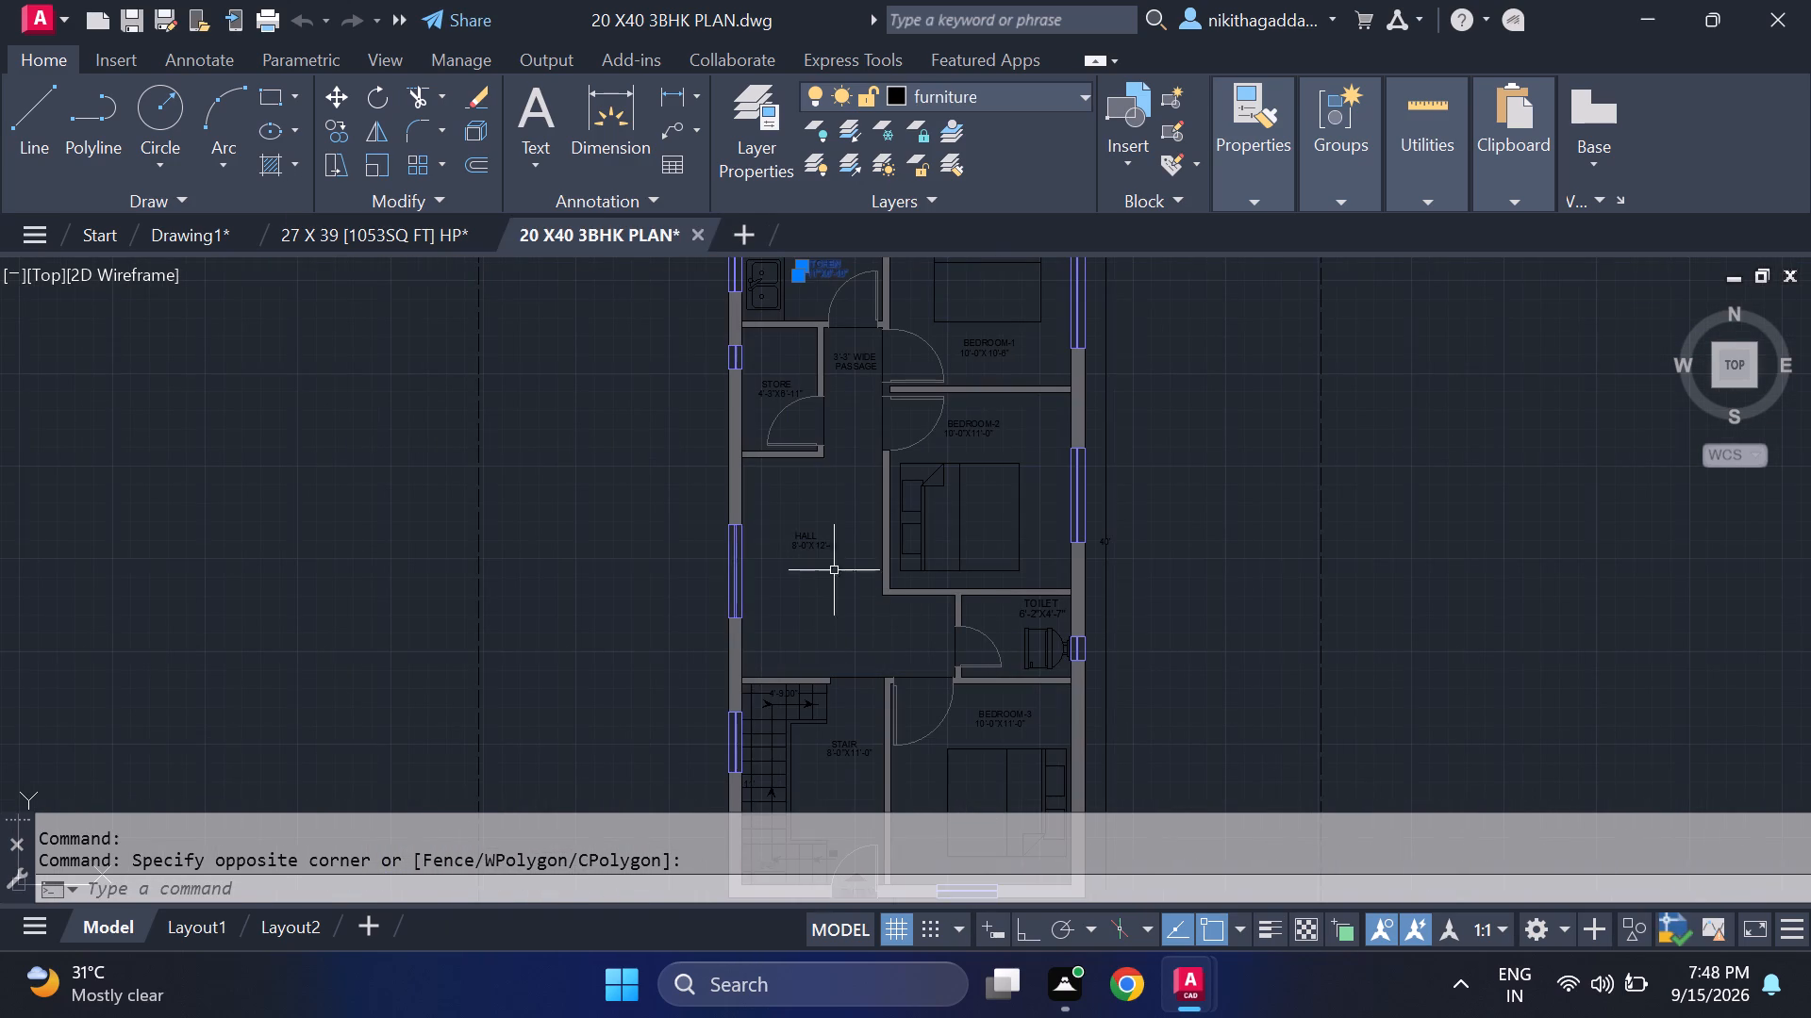
# Open the existing drawing TYPICAL FLOOR PLAN from Documents.
pyautogui.click(25, 230)
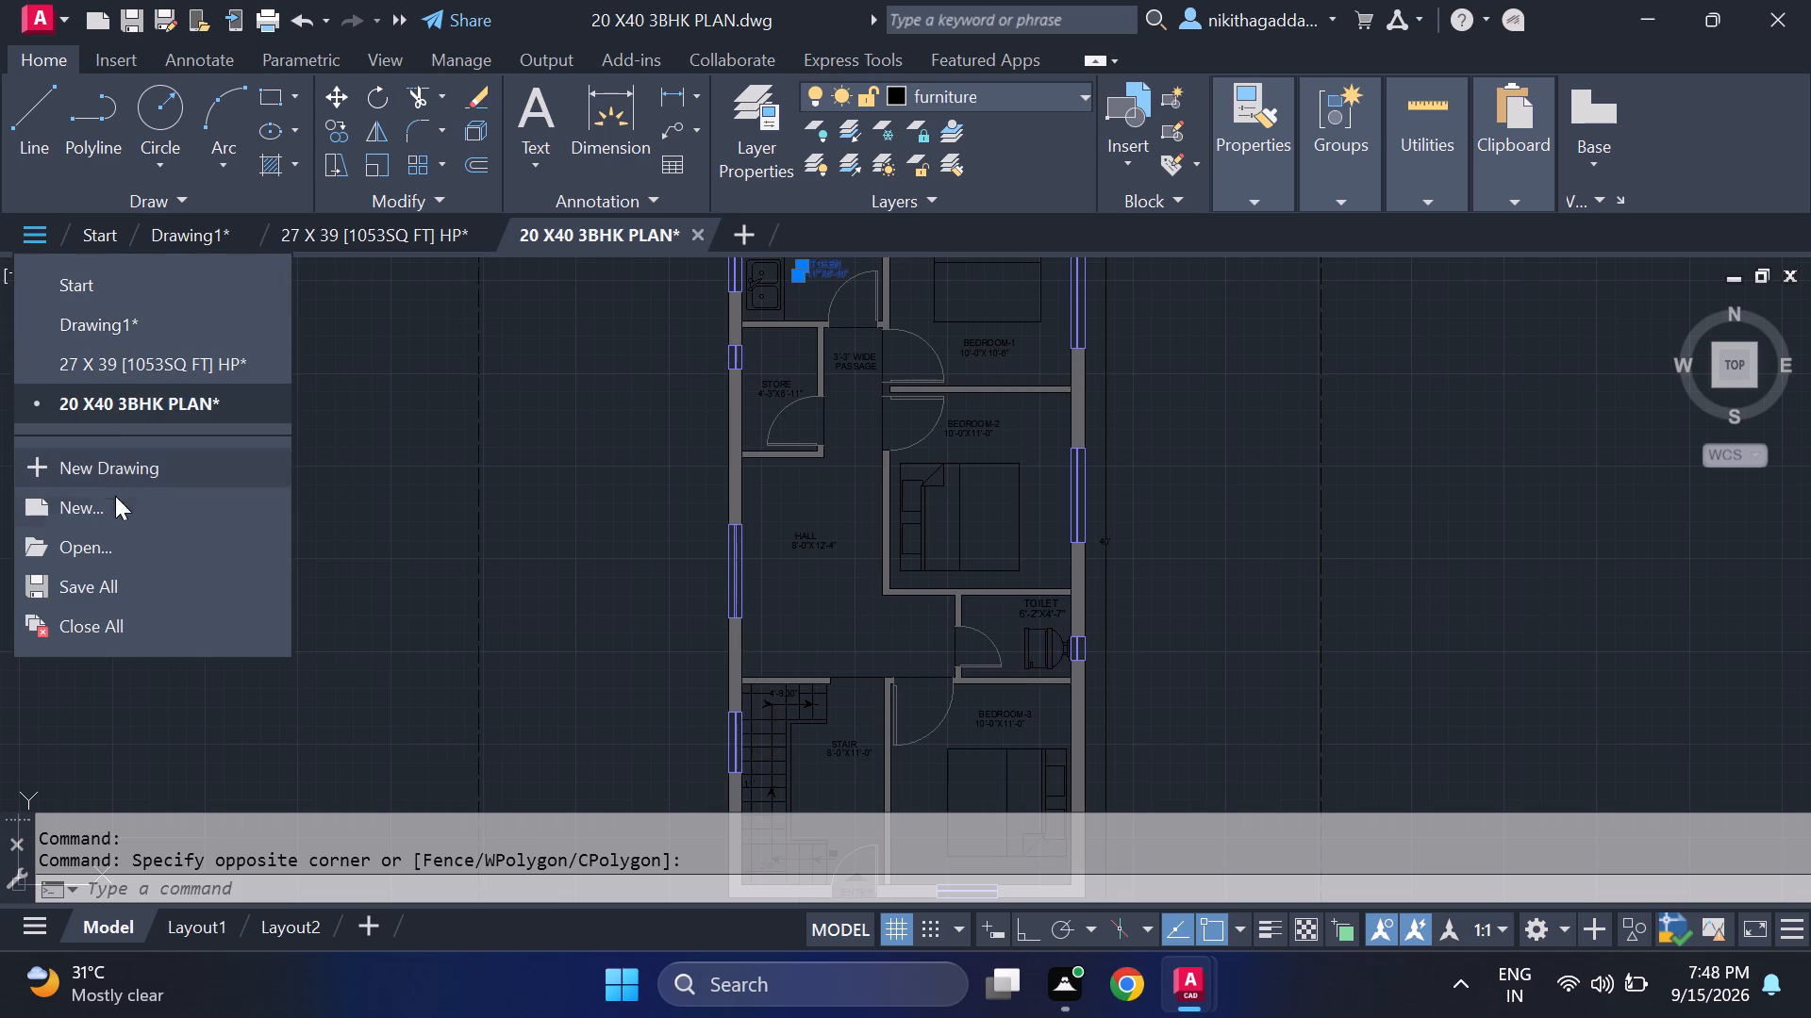
pyautogui.click(105, 547)
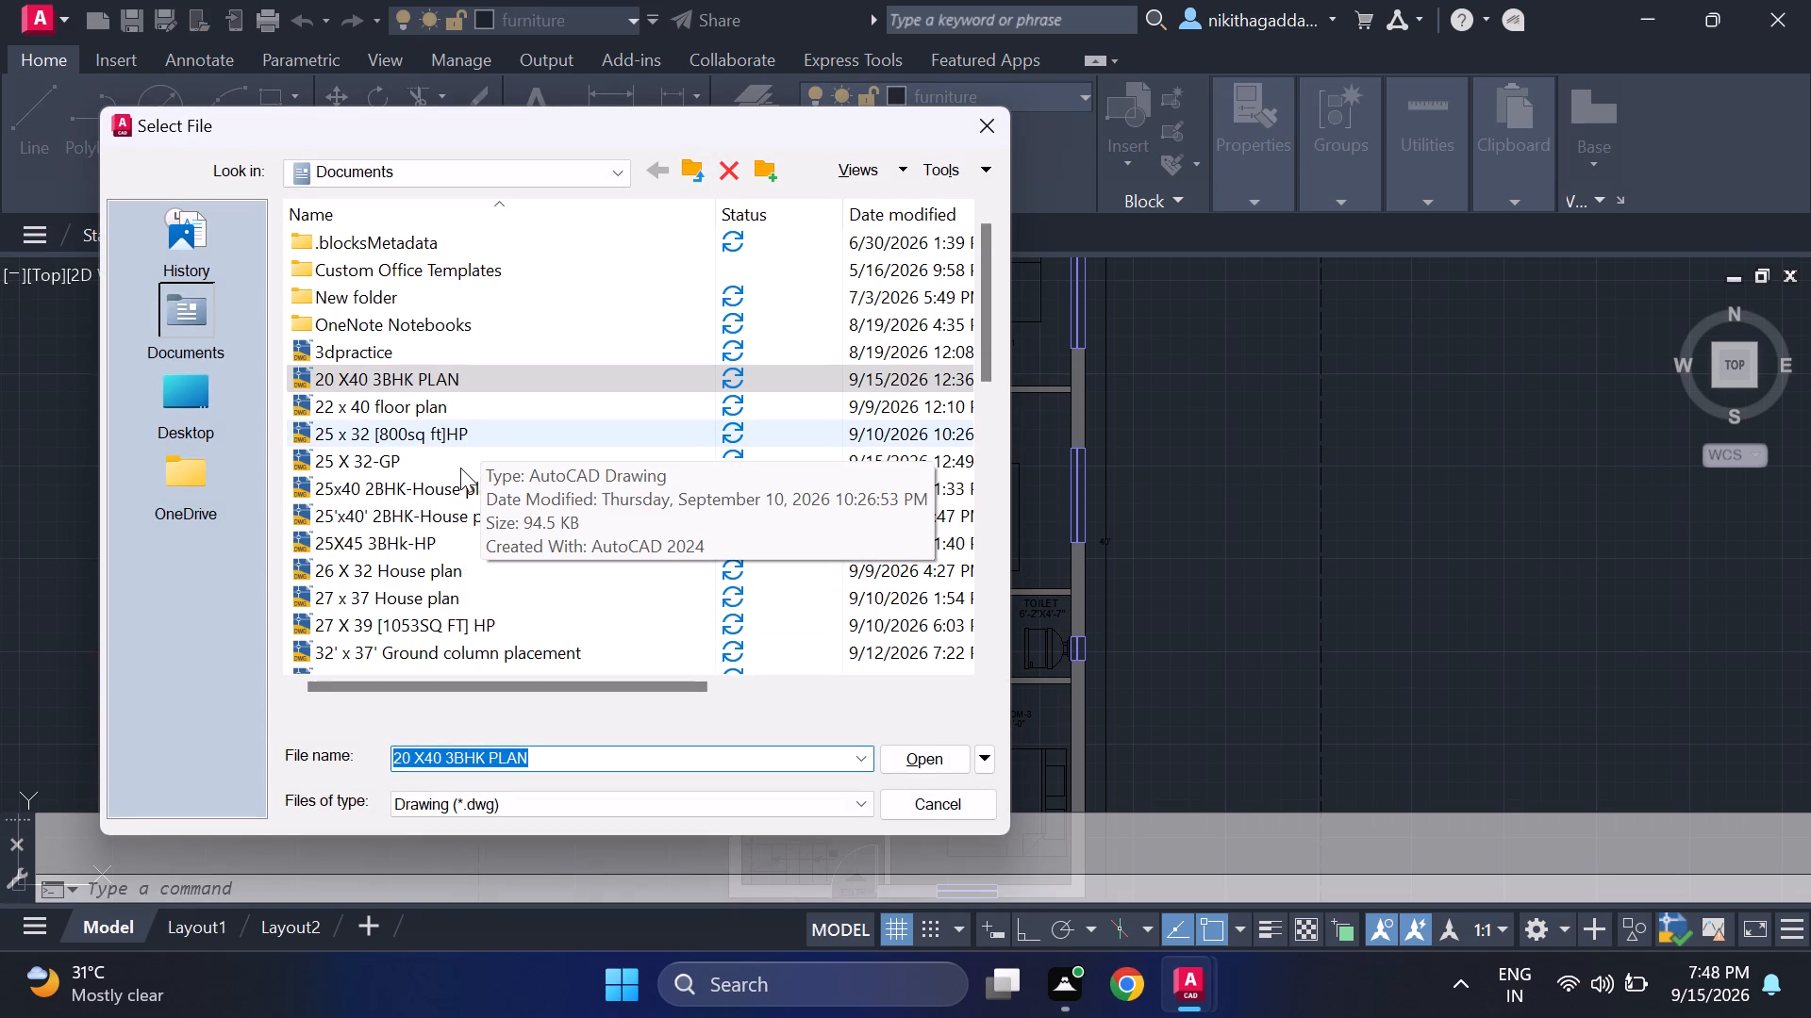
pyautogui.click(460, 468)
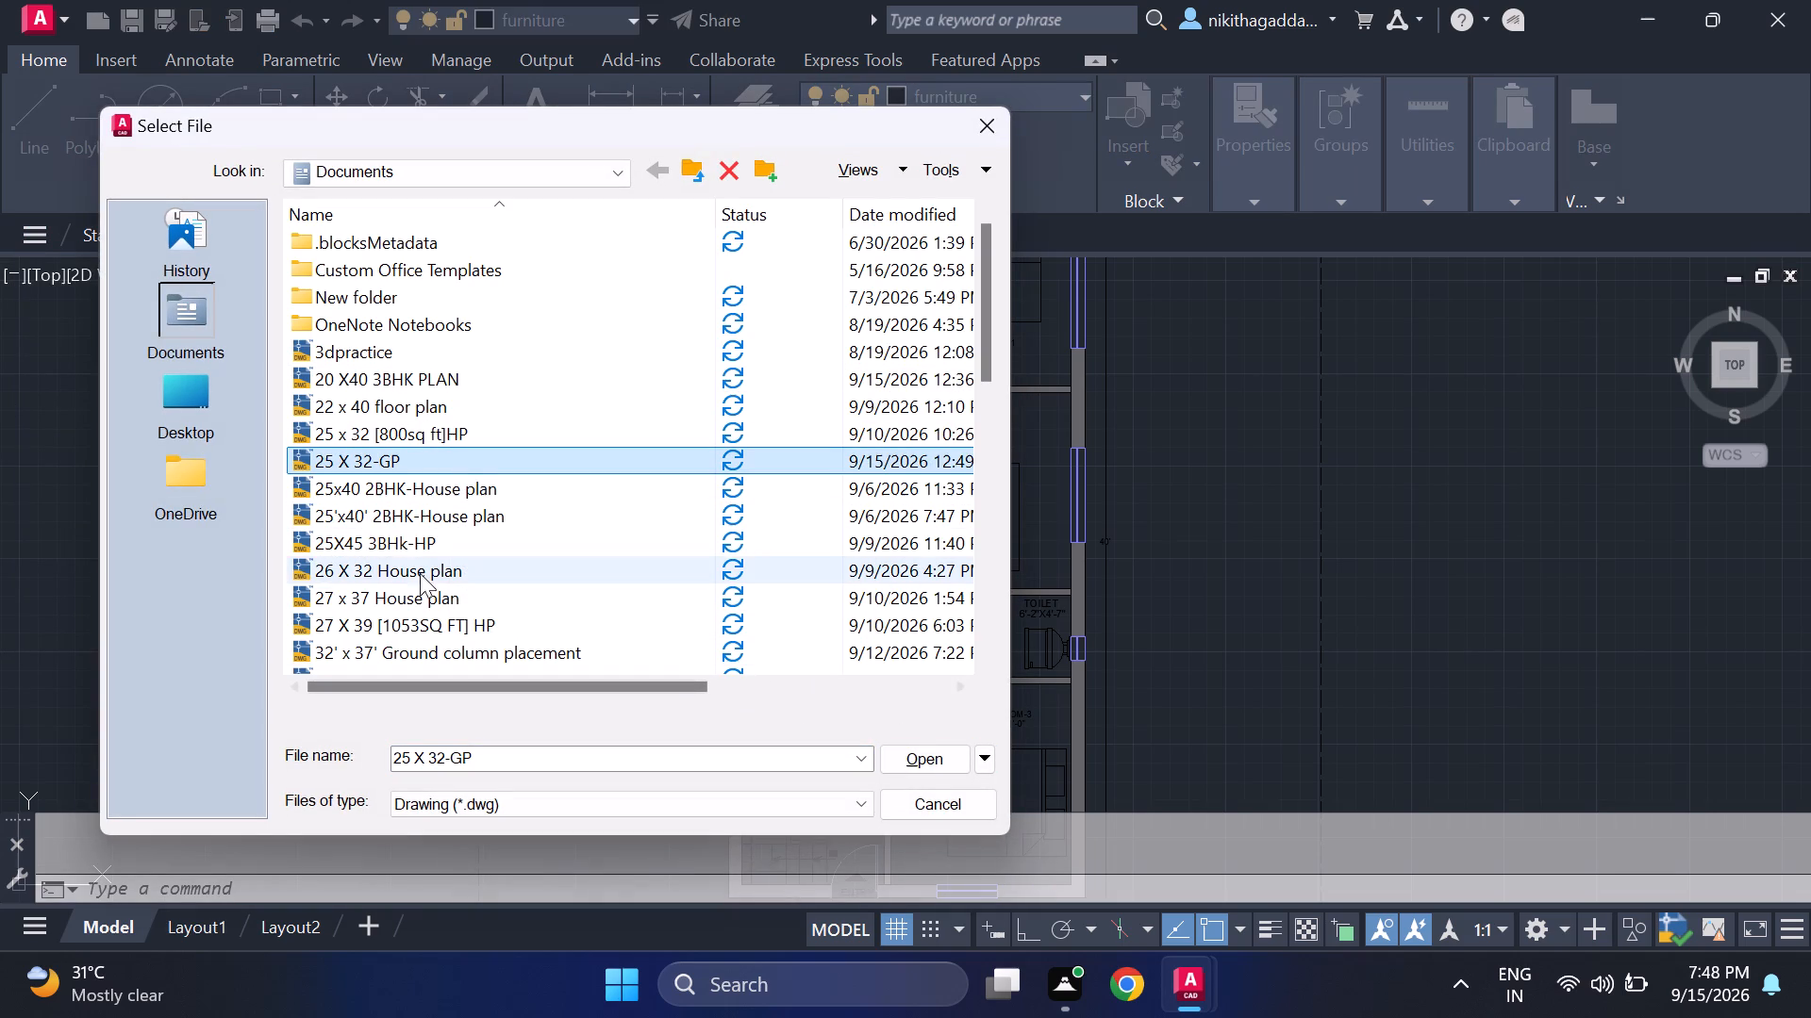
pyautogui.scroll(-1, 440, 582)
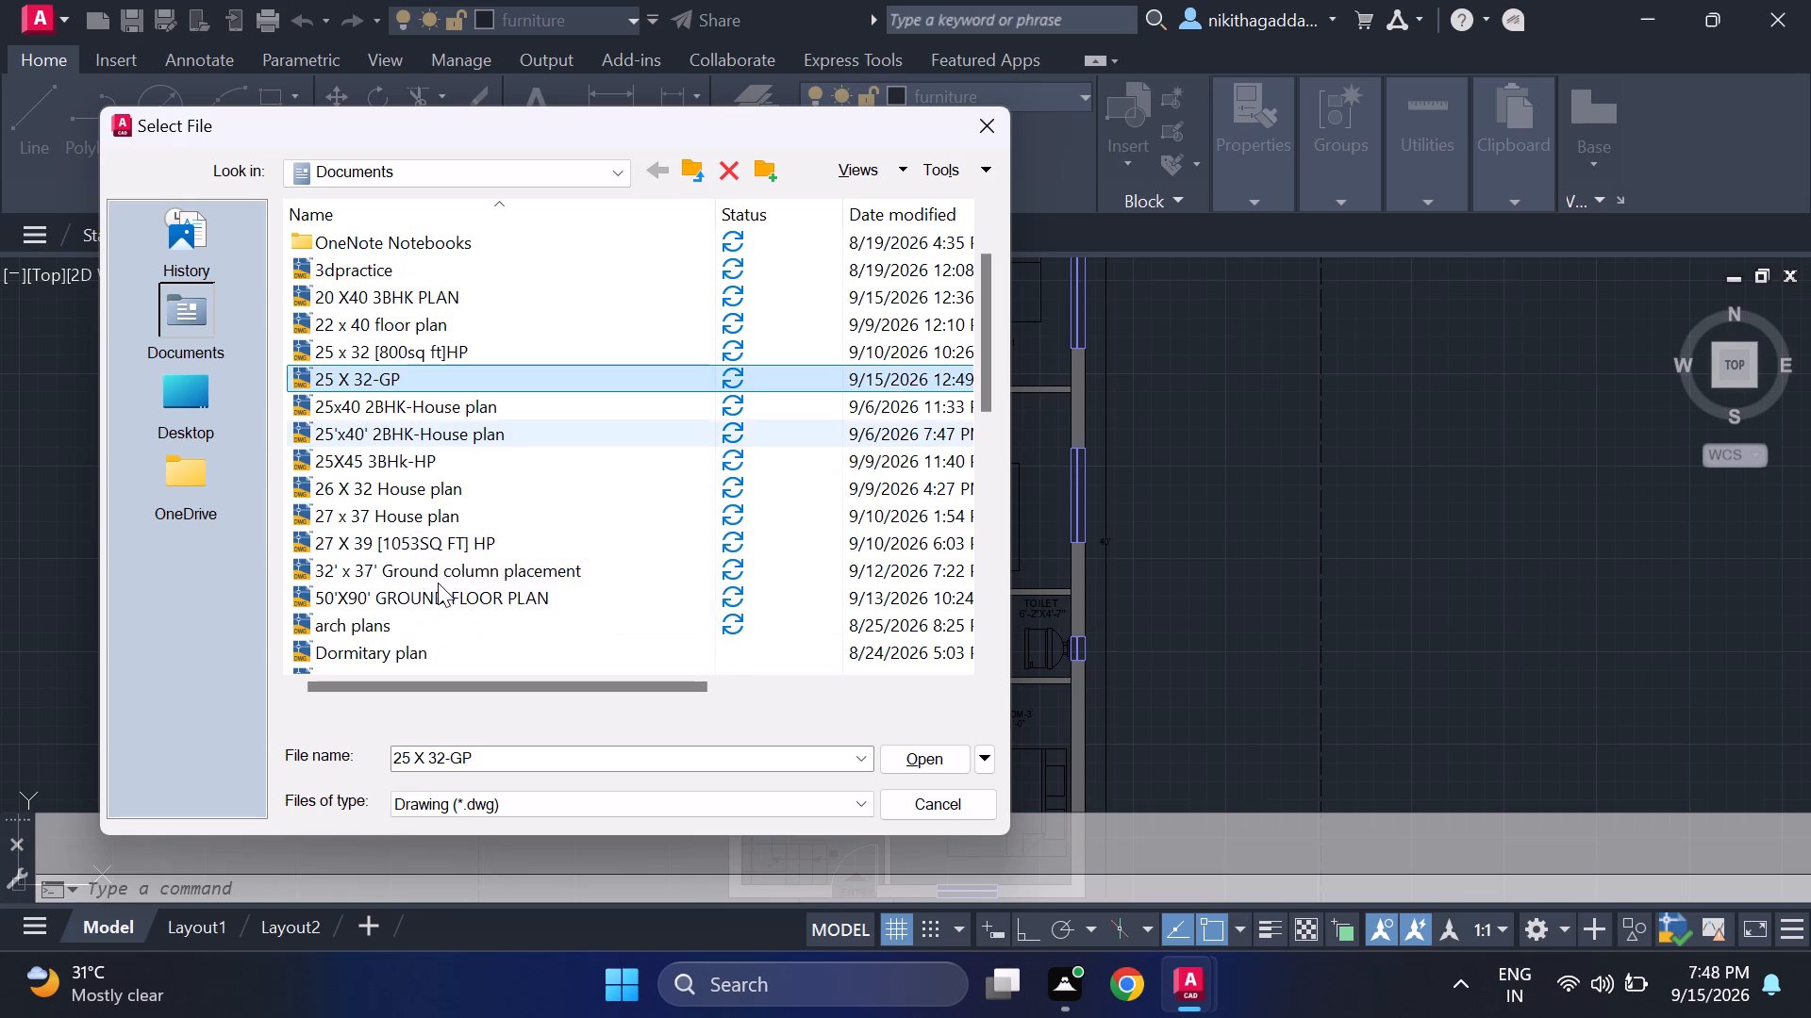
pyautogui.scroll(-3, 418, 594)
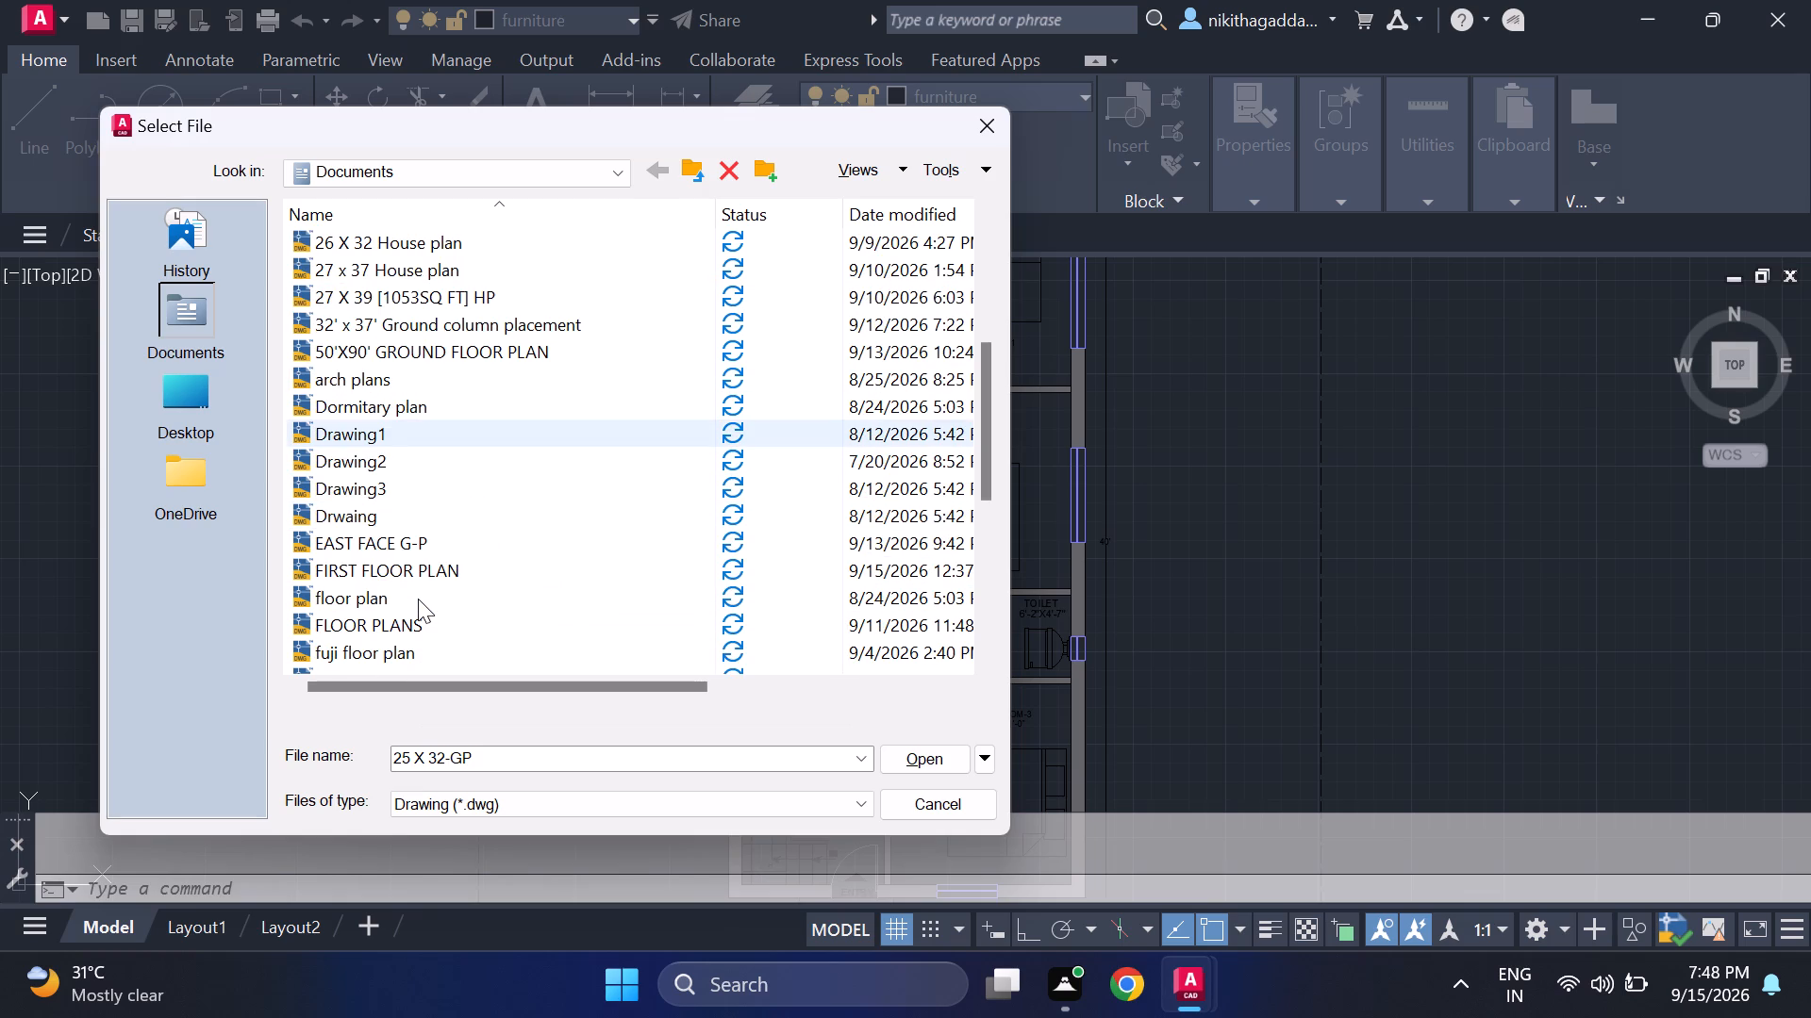
pyautogui.scroll(-6, 418, 599)
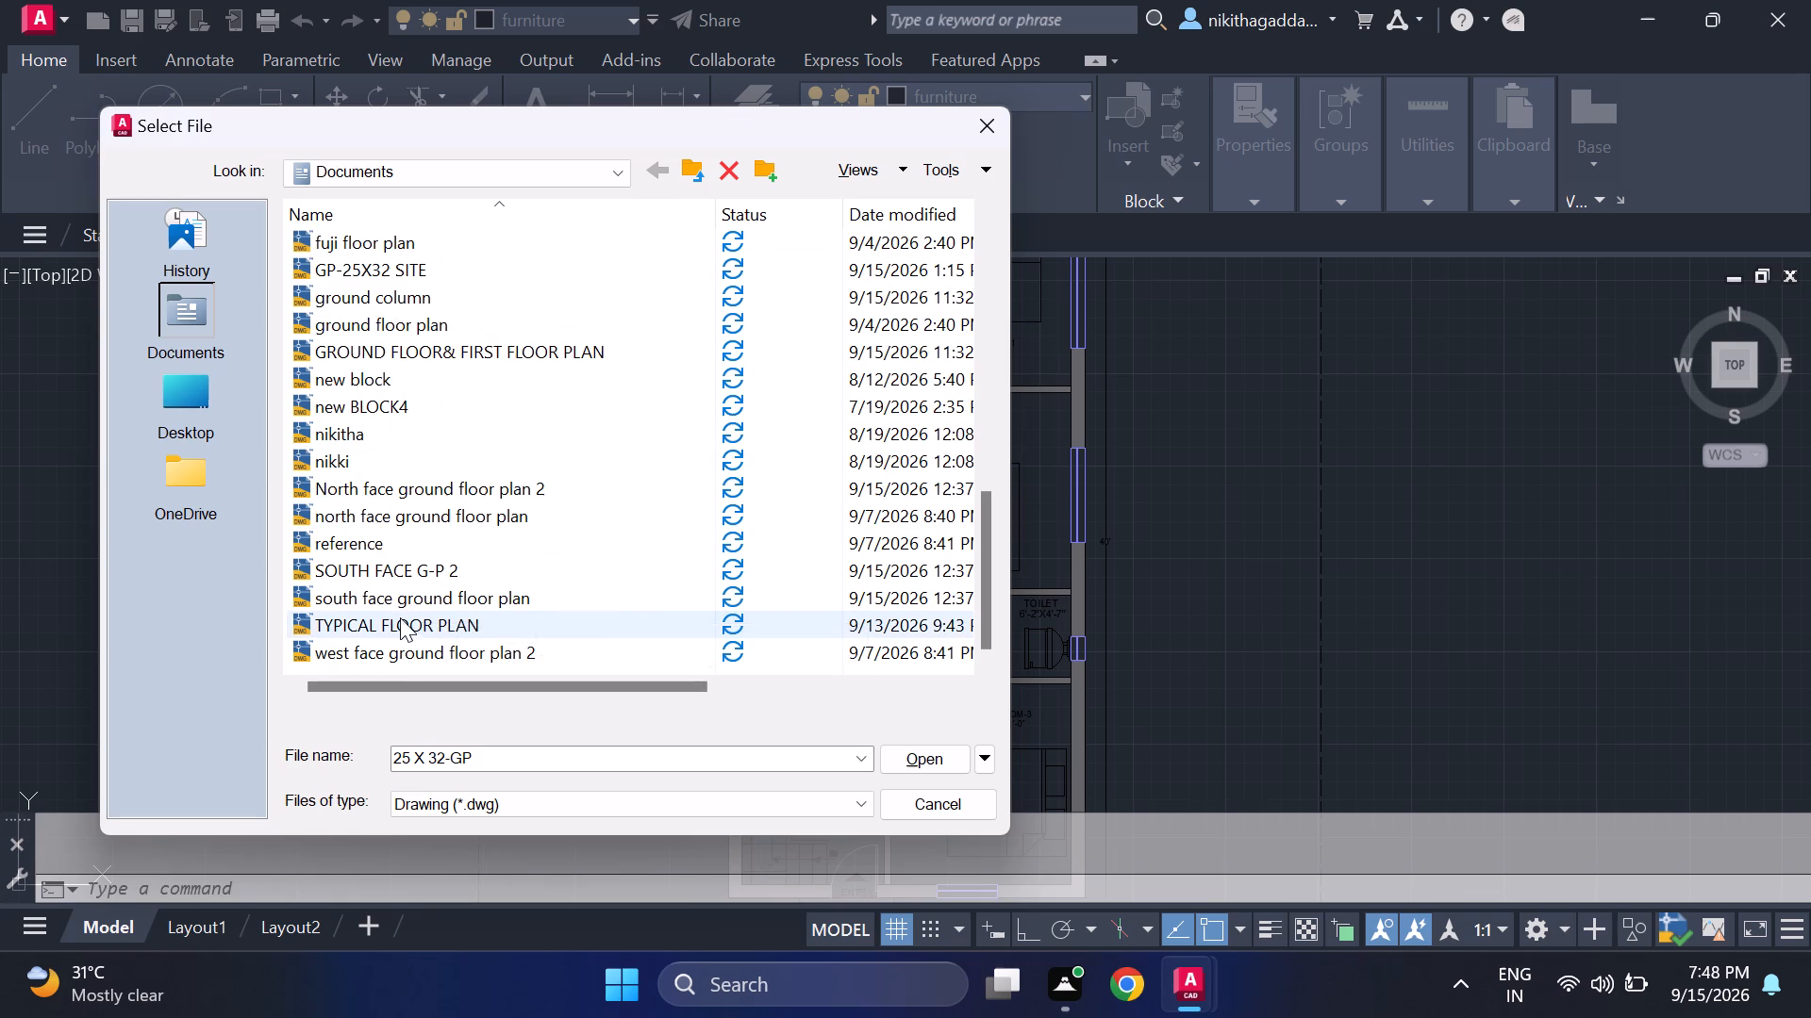
pyautogui.click(400, 621)
pyautogui.click(899, 758)
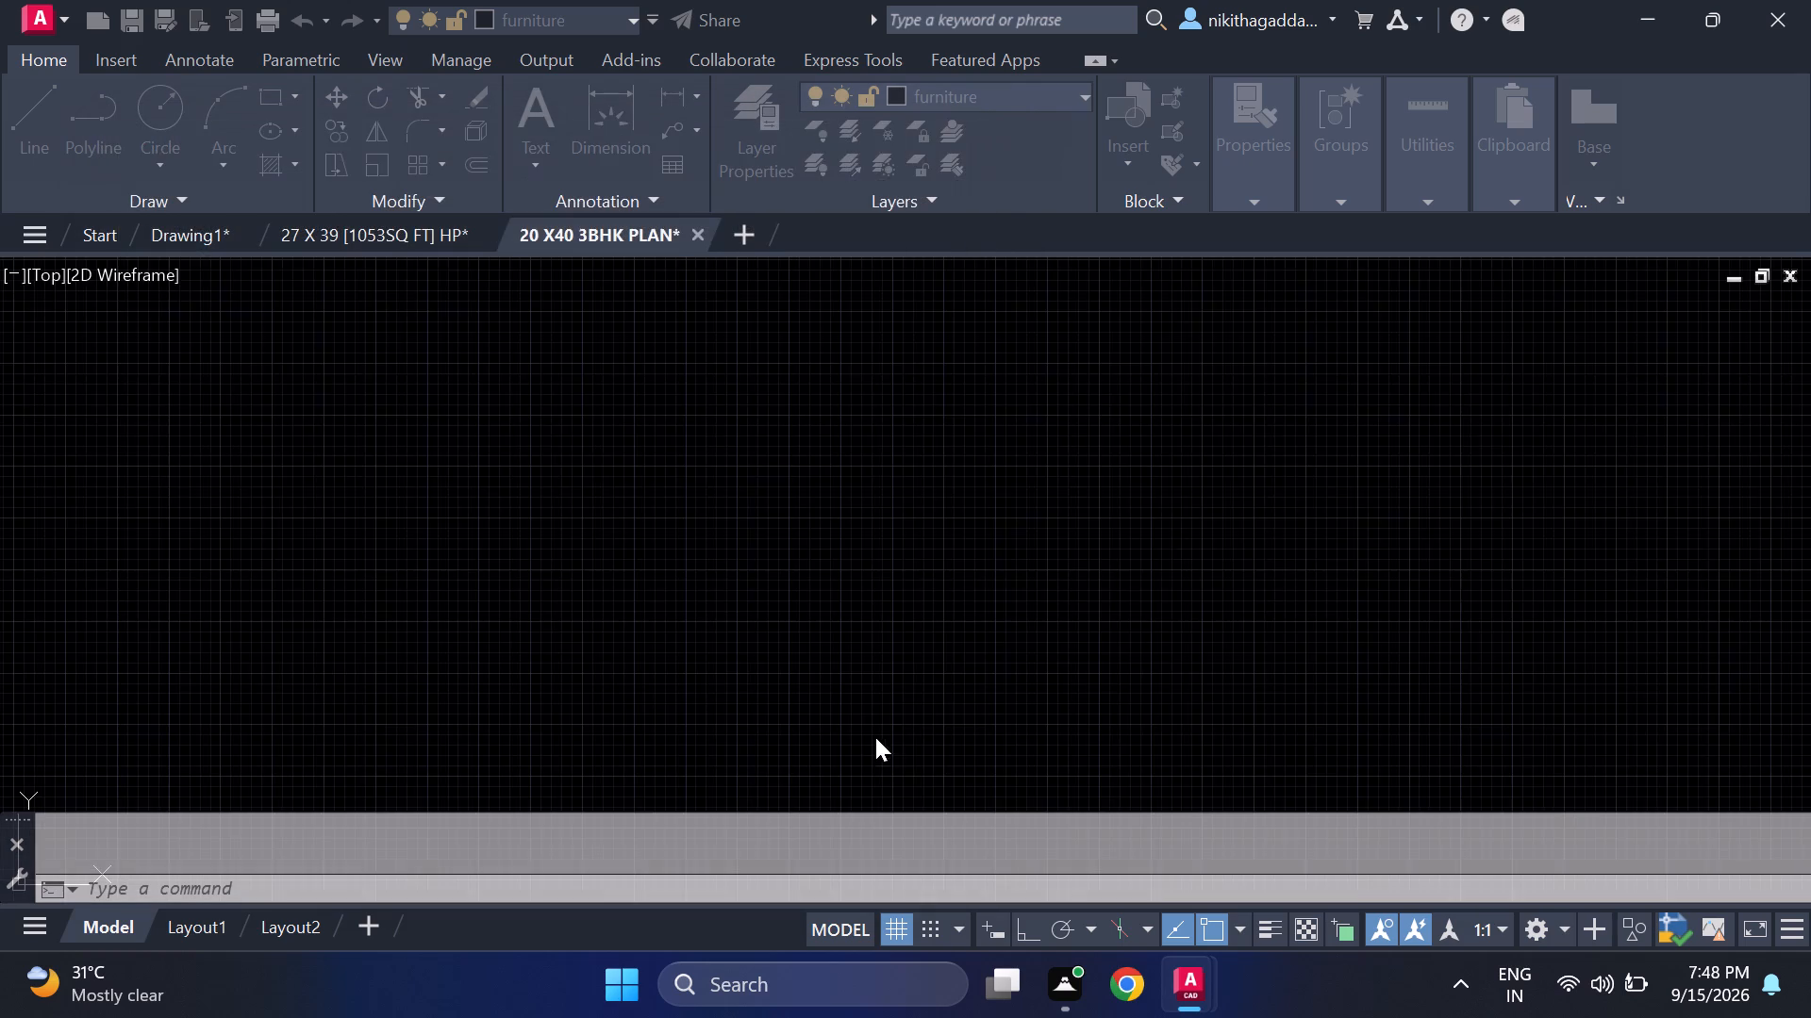
# Select the two adjoining armchairs along the east wall of the HALL, beside the corridor.
pyautogui.scroll(-4, 544, 564)
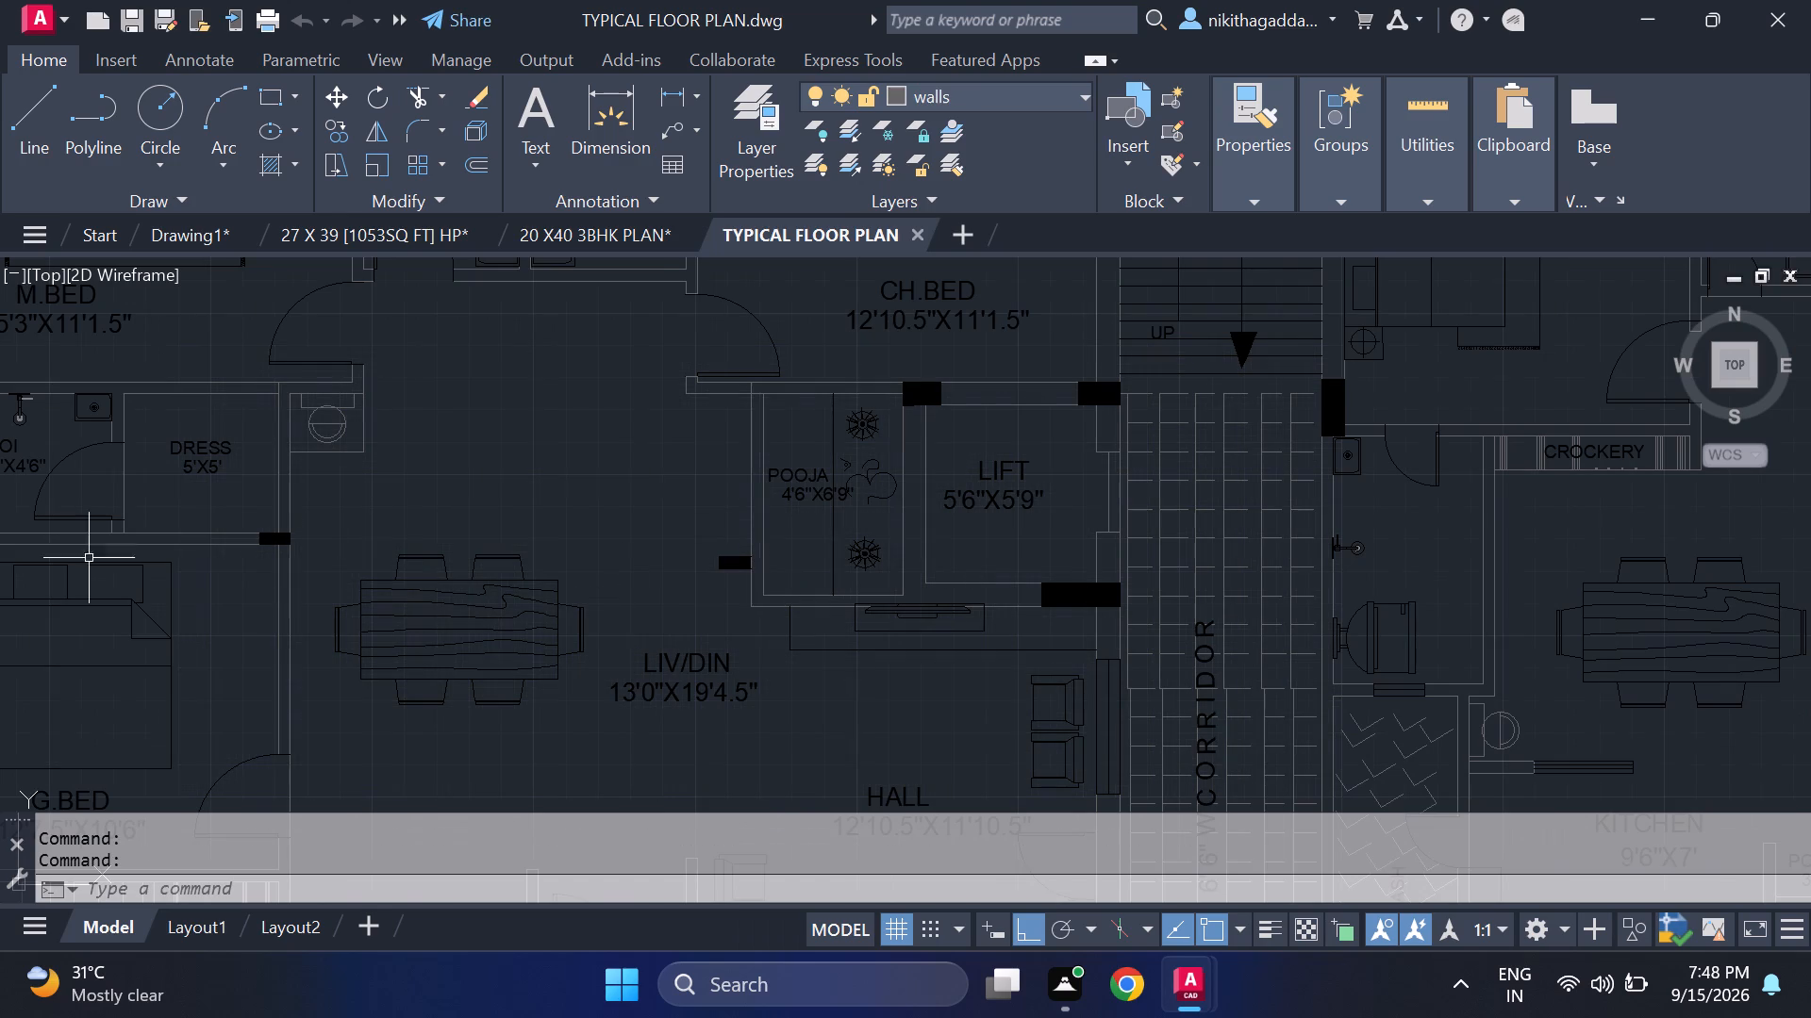
pyautogui.scroll(-3, 520, 617)
pyautogui.scroll(2, 529, 635)
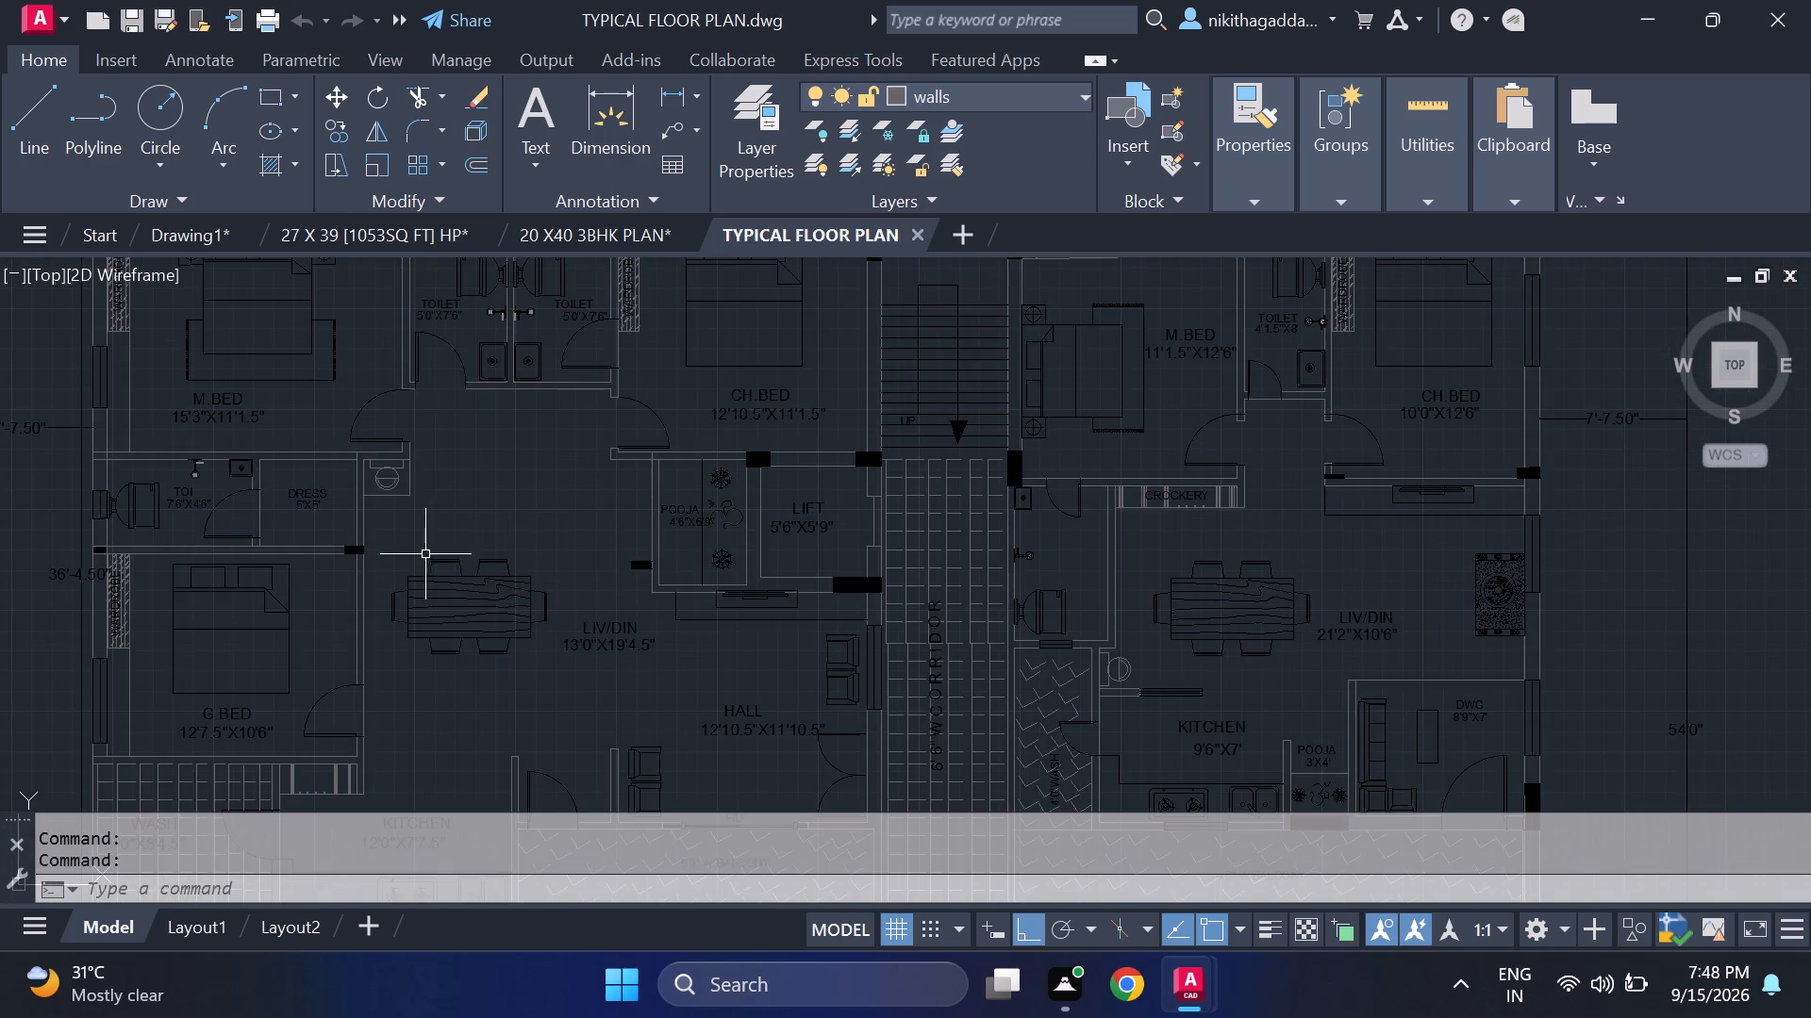
pyautogui.moveTo(605, 618); pyautogui.dragTo(560, 478, button='middle')
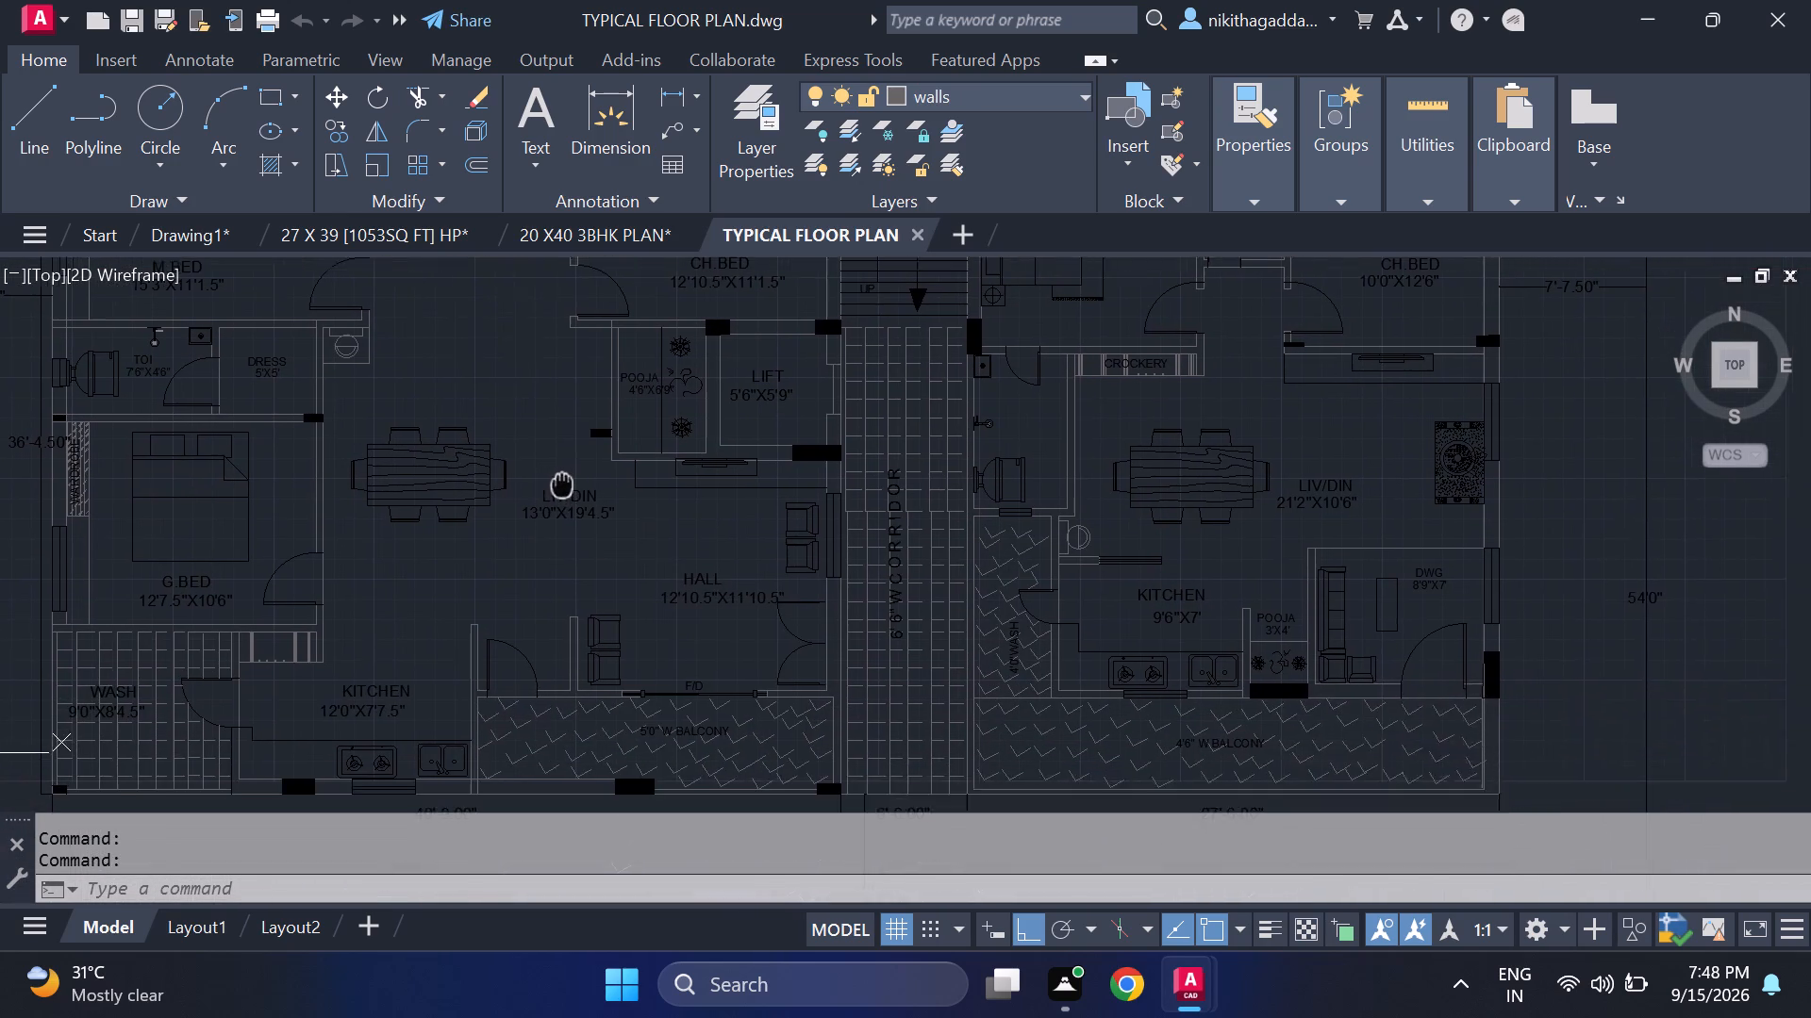
pyautogui.moveTo(560, 478); pyautogui.dragTo(556, 465, button='middle')
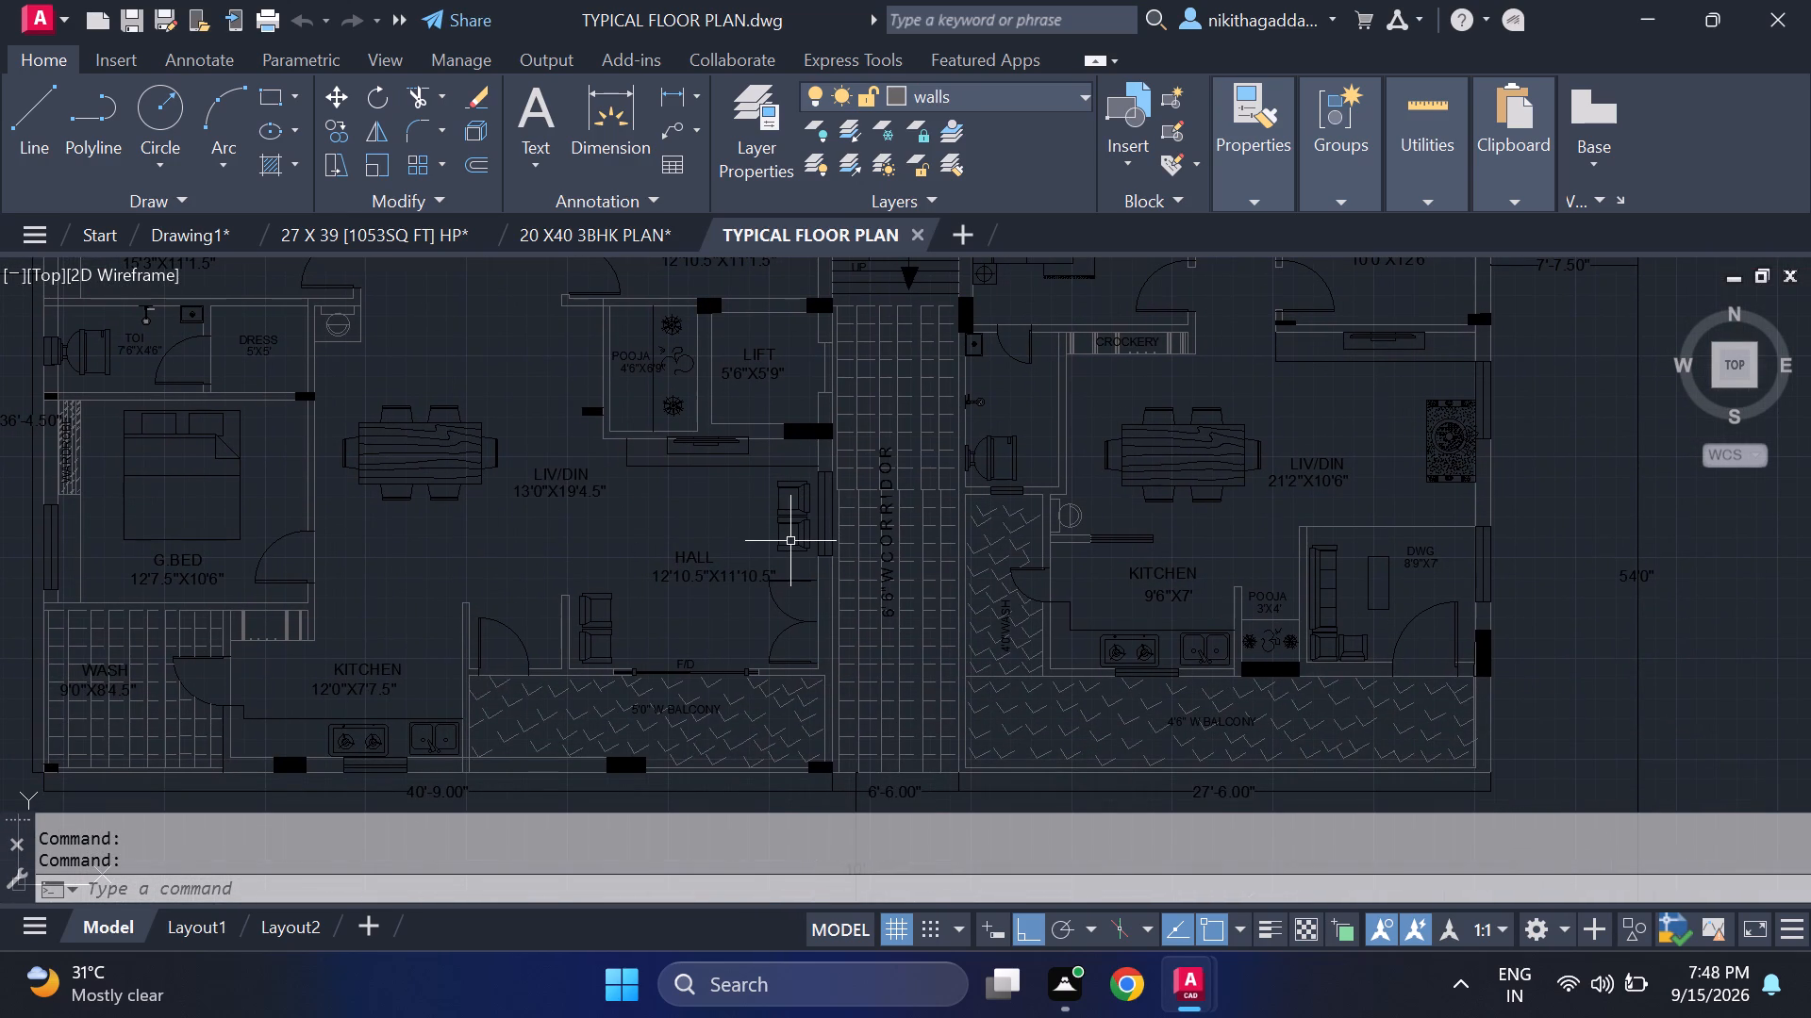
pyautogui.scroll(2, 790, 542)
pyautogui.scroll(2, 825, 441)
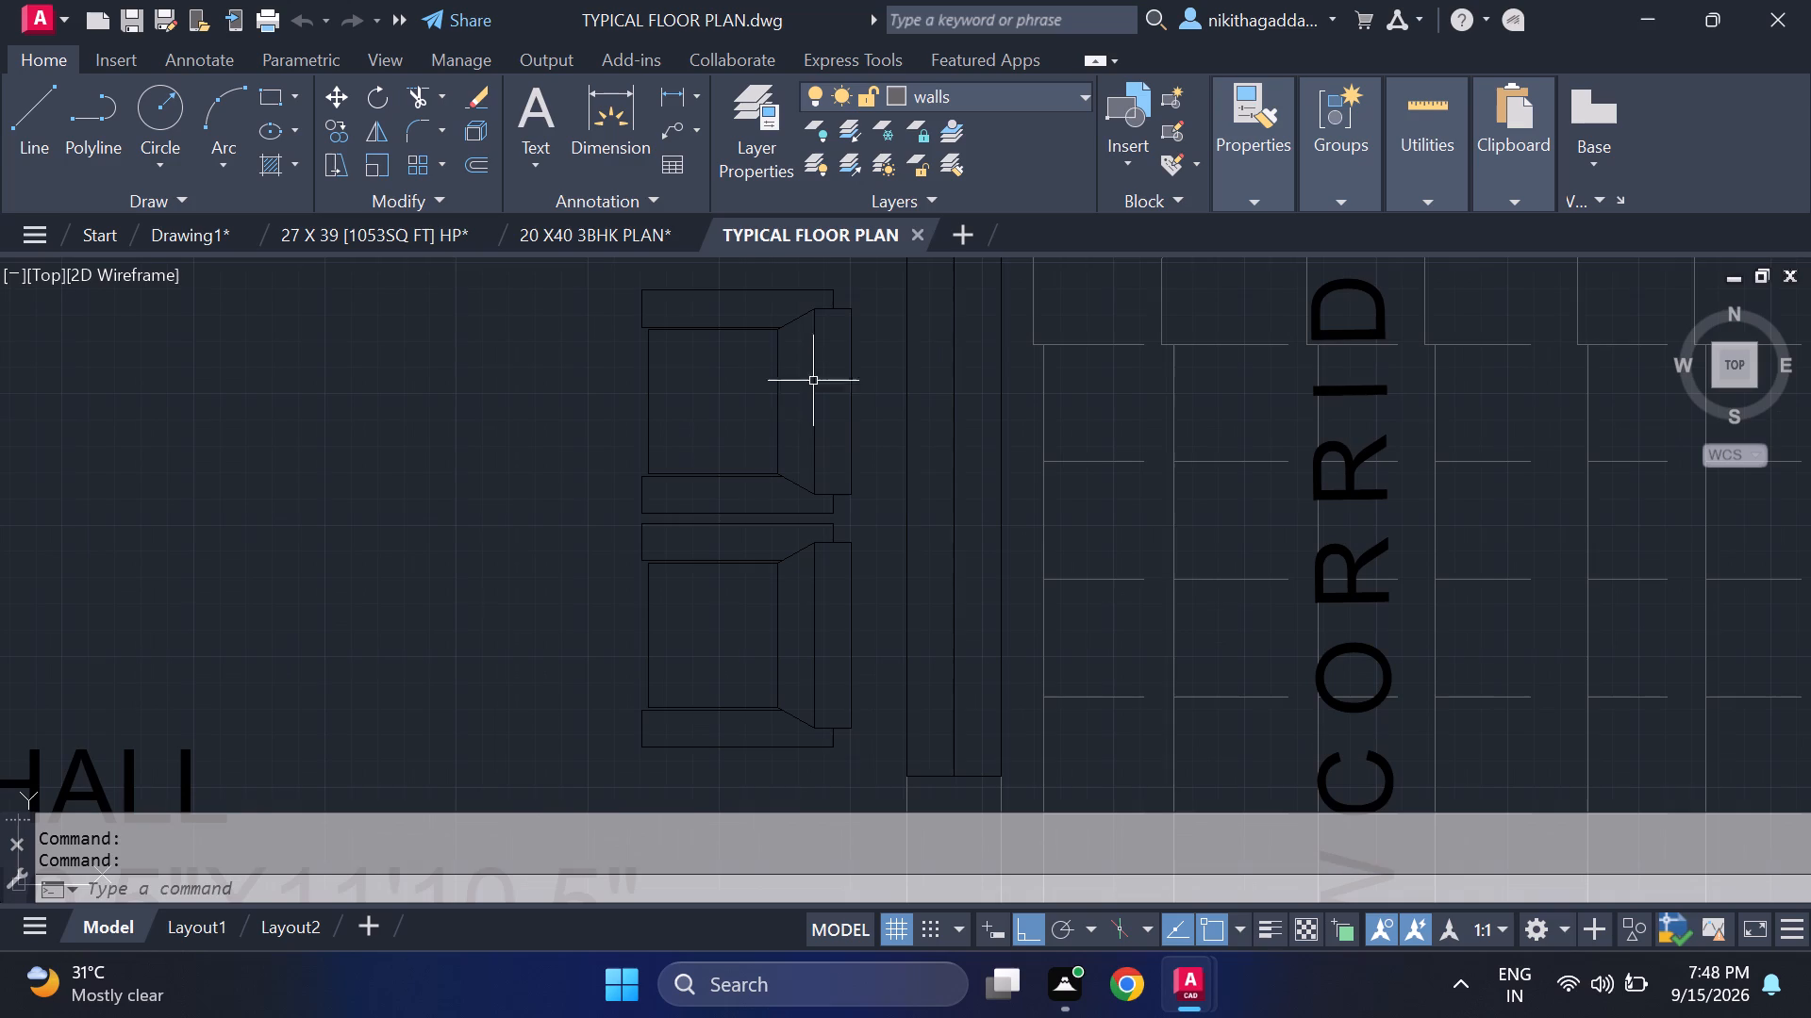
pyautogui.click(839, 268)
pyautogui.click(572, 703)
# Add the long sofa along the west wall of the DWG room to the selection.
pyautogui.scroll(-3, 593, 710)
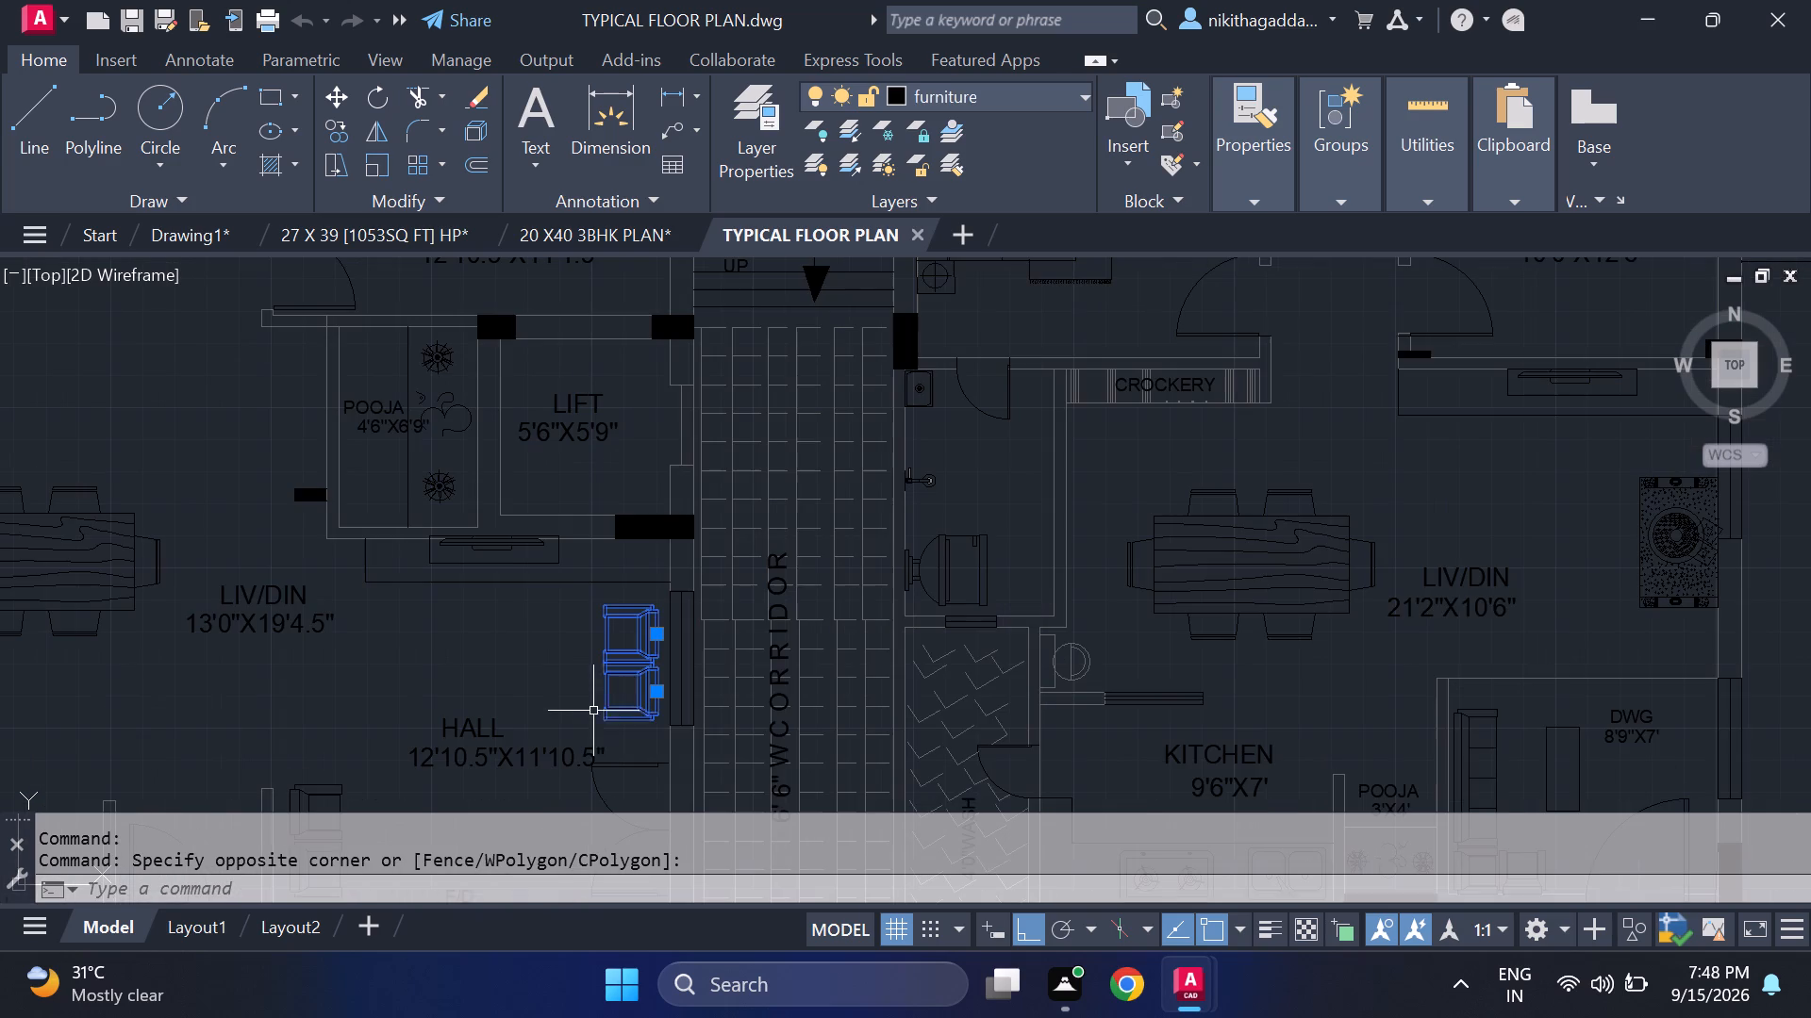
pyautogui.scroll(-1, 605, 722)
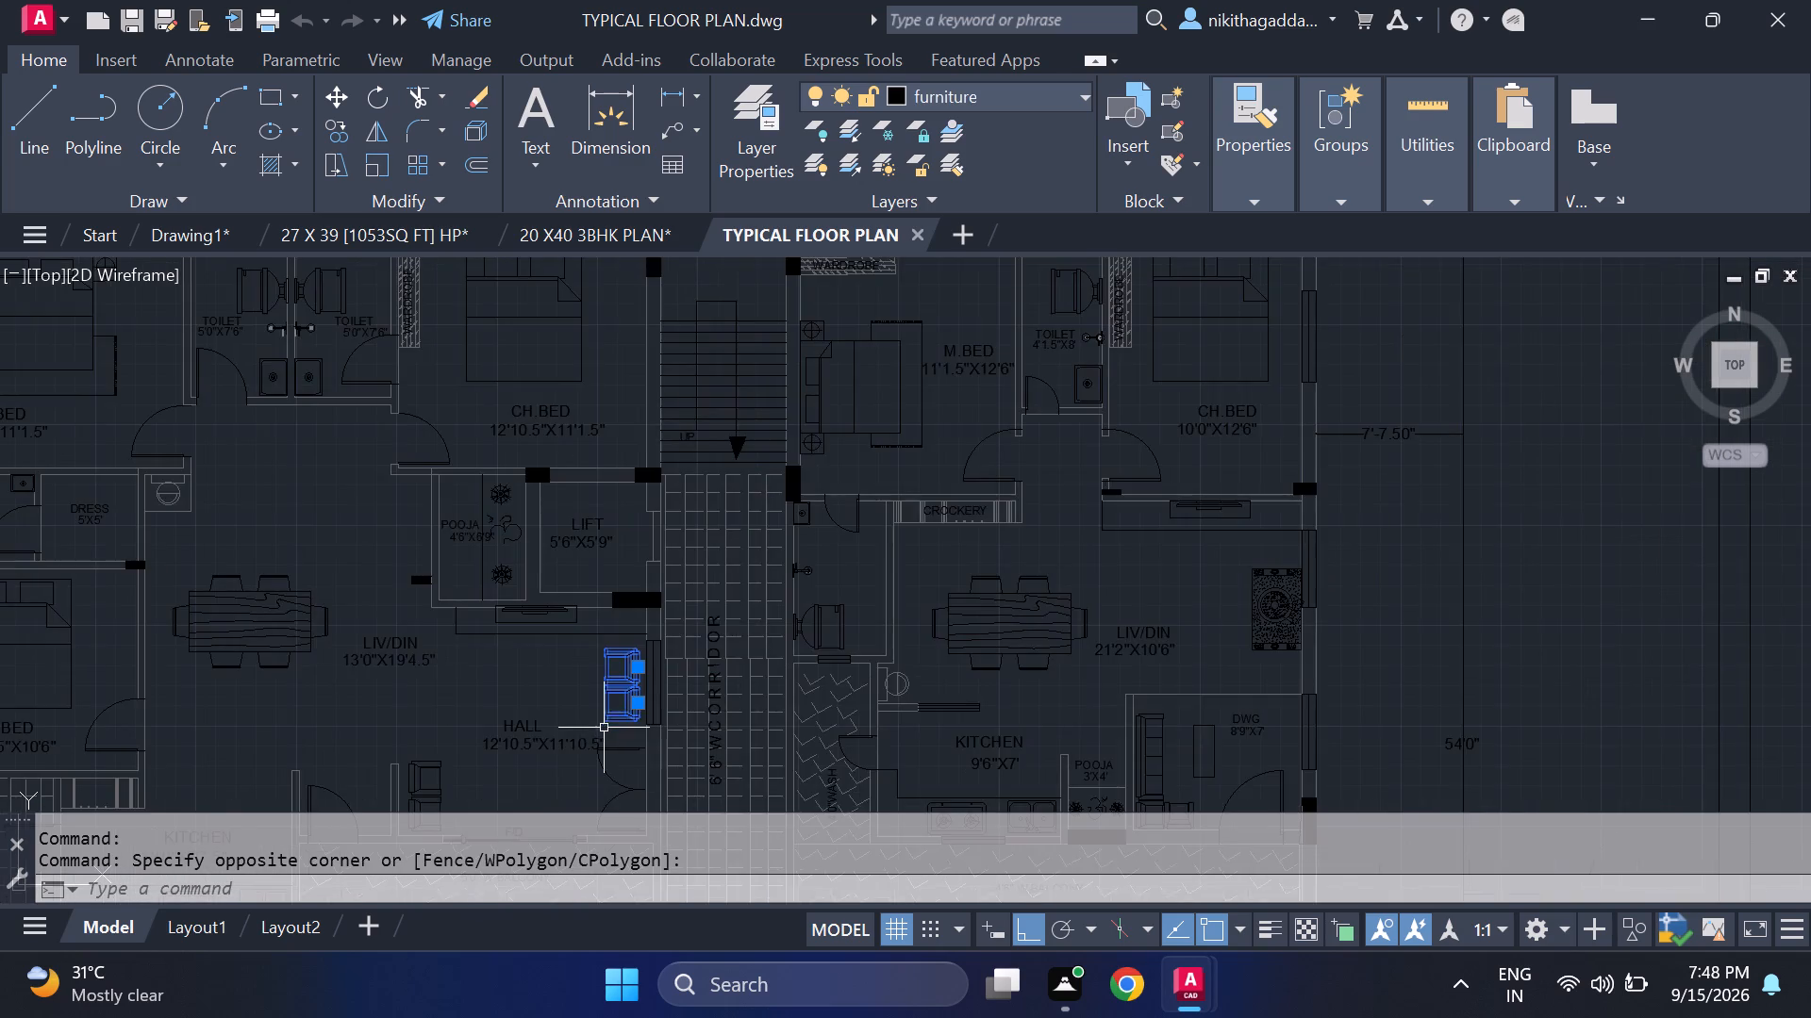
pyautogui.moveTo(604, 728); pyautogui.dragTo(569, 507, button='middle')
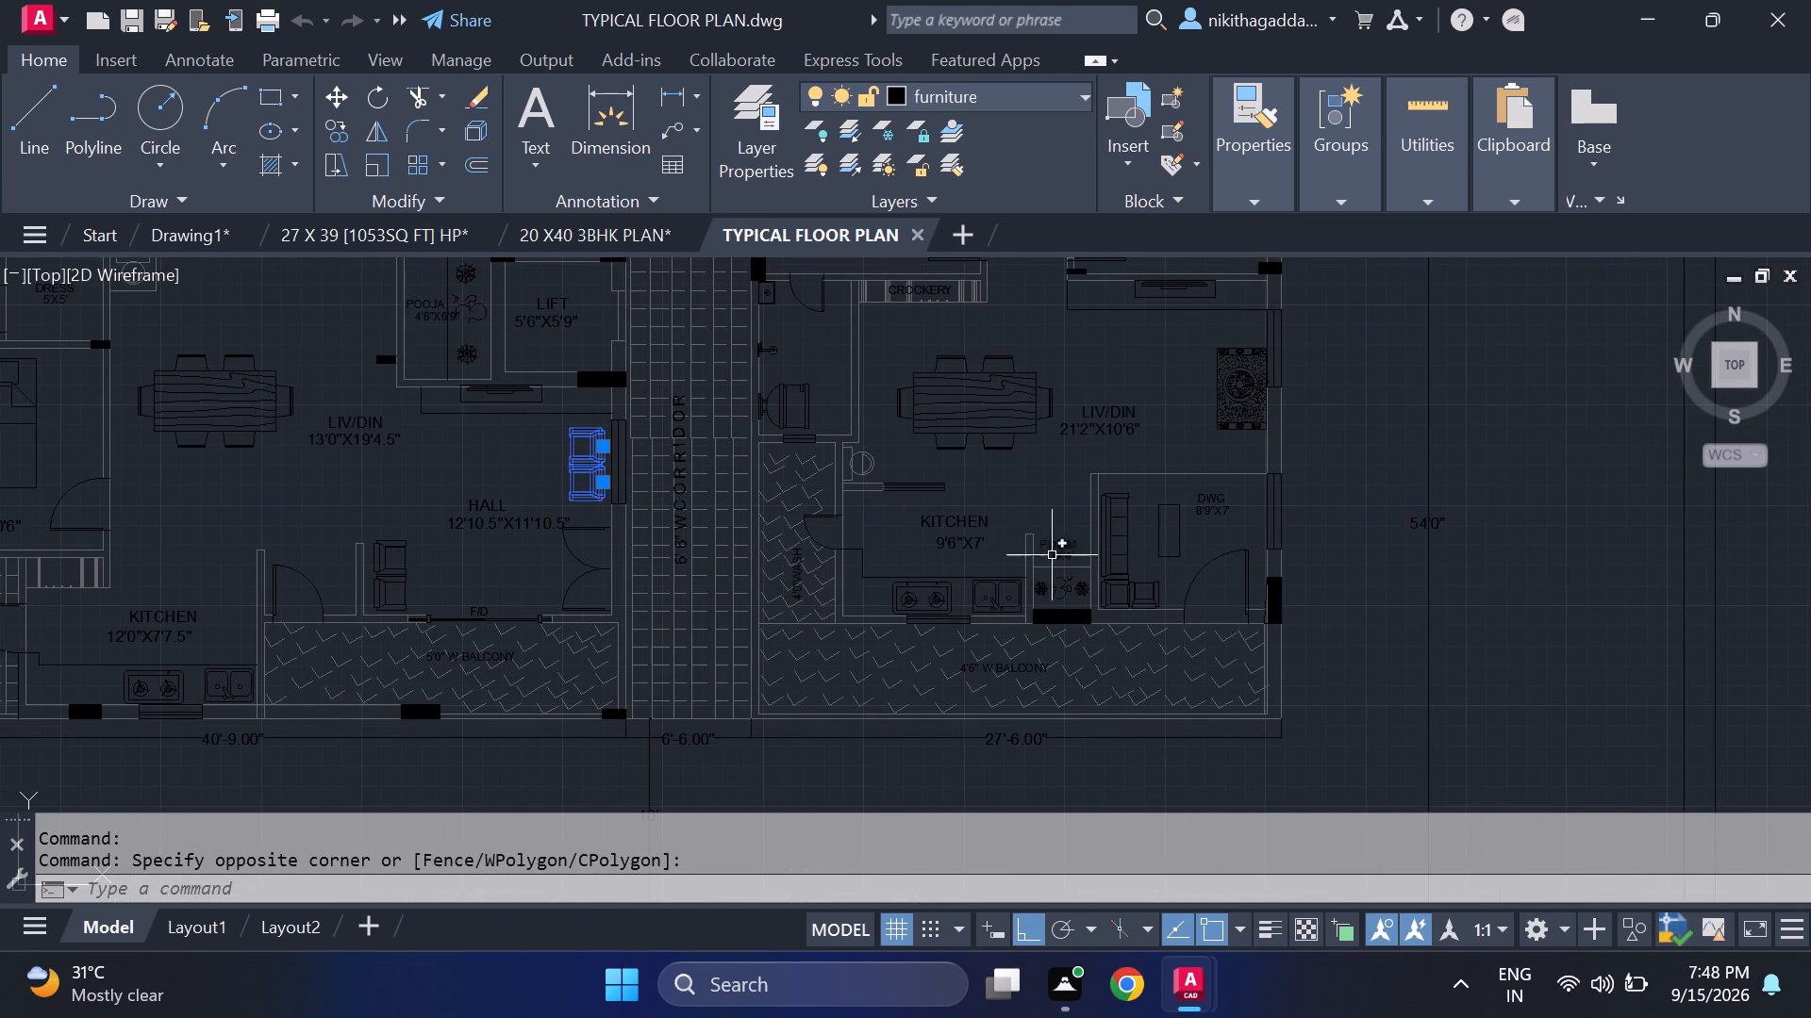
pyautogui.scroll(2, 1096, 590)
pyautogui.click(1194, 399)
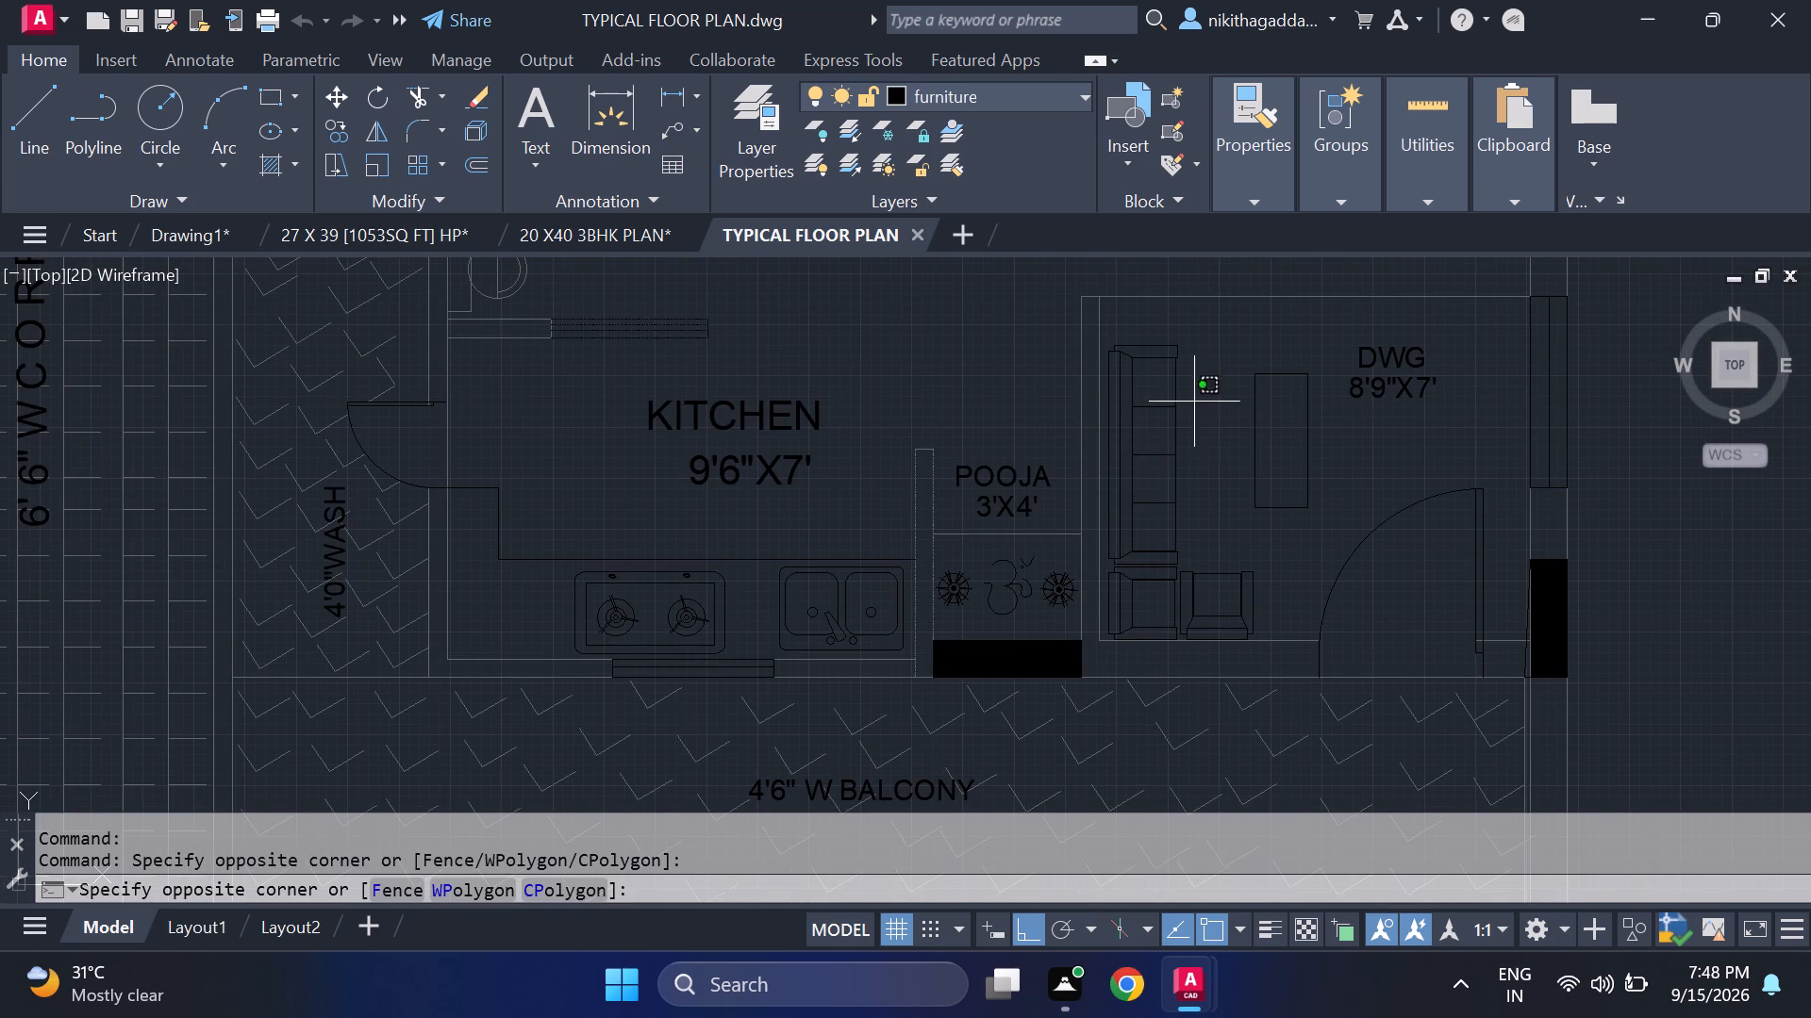
pyautogui.click(1130, 545)
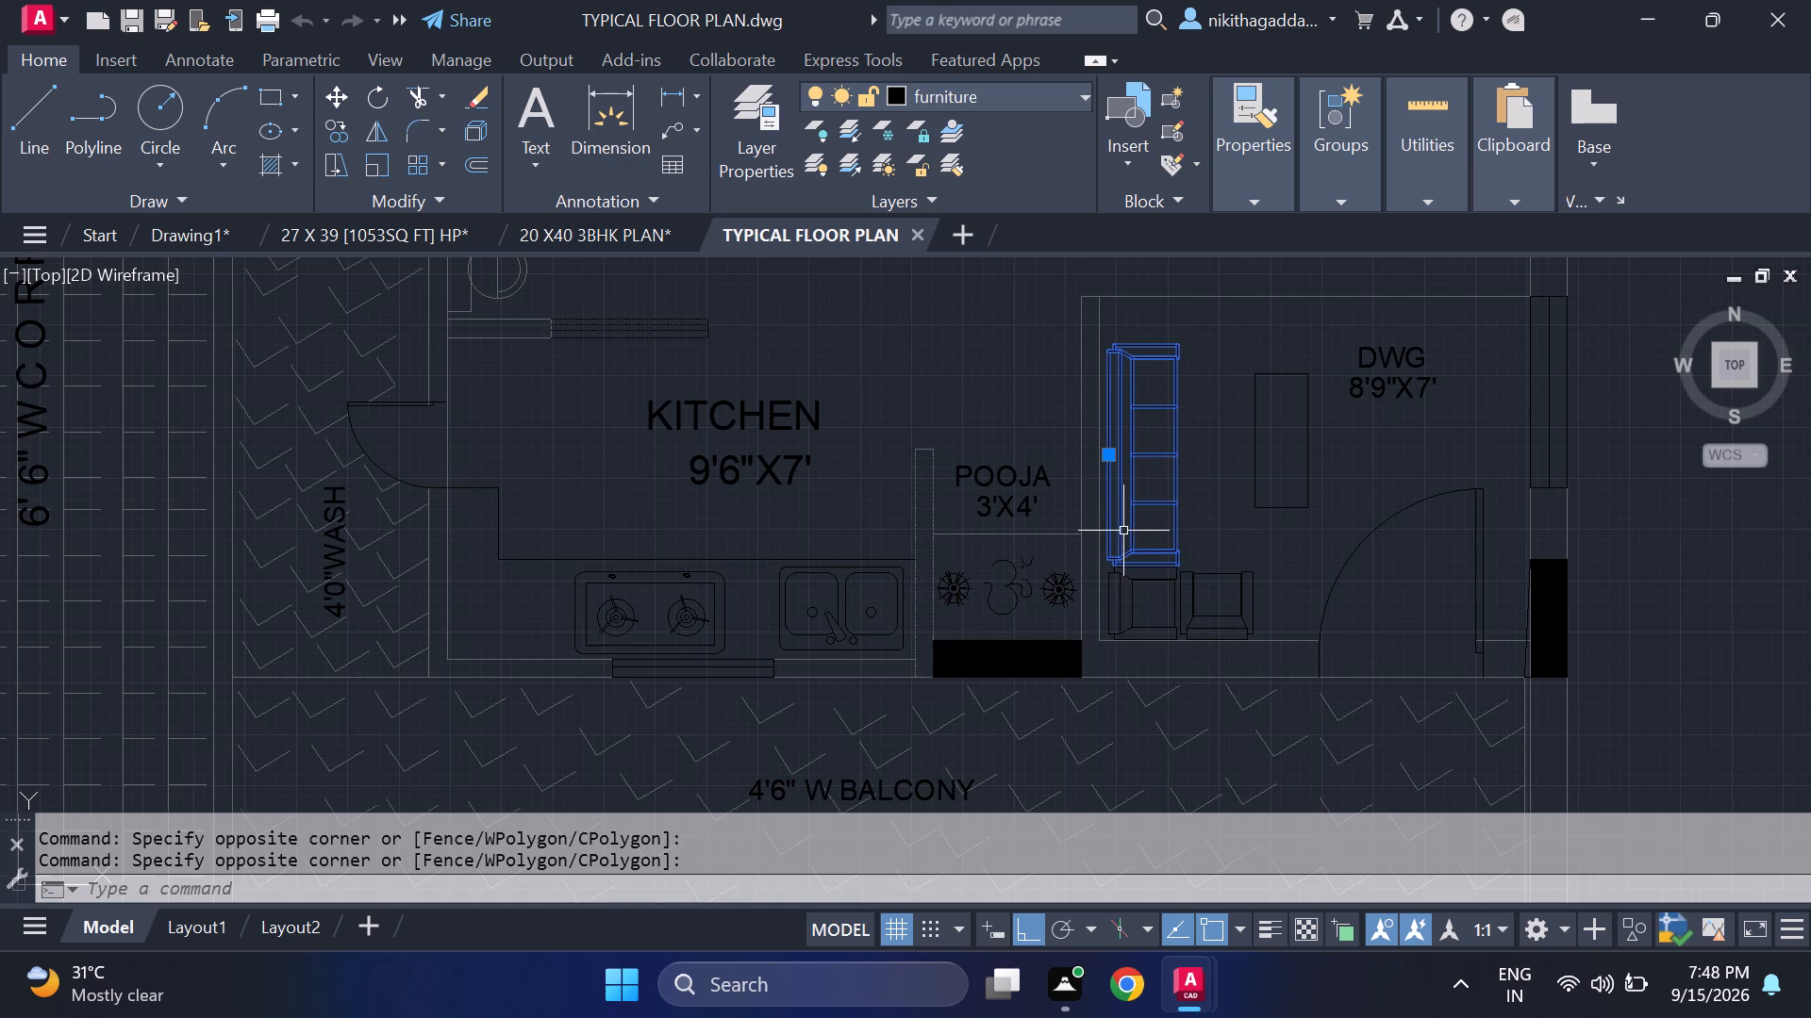
# Add the six-chair dining table in the 21'2"X10'6" LIV/DIN room to the furniture selection.
pyautogui.scroll(-2, 1103, 537)
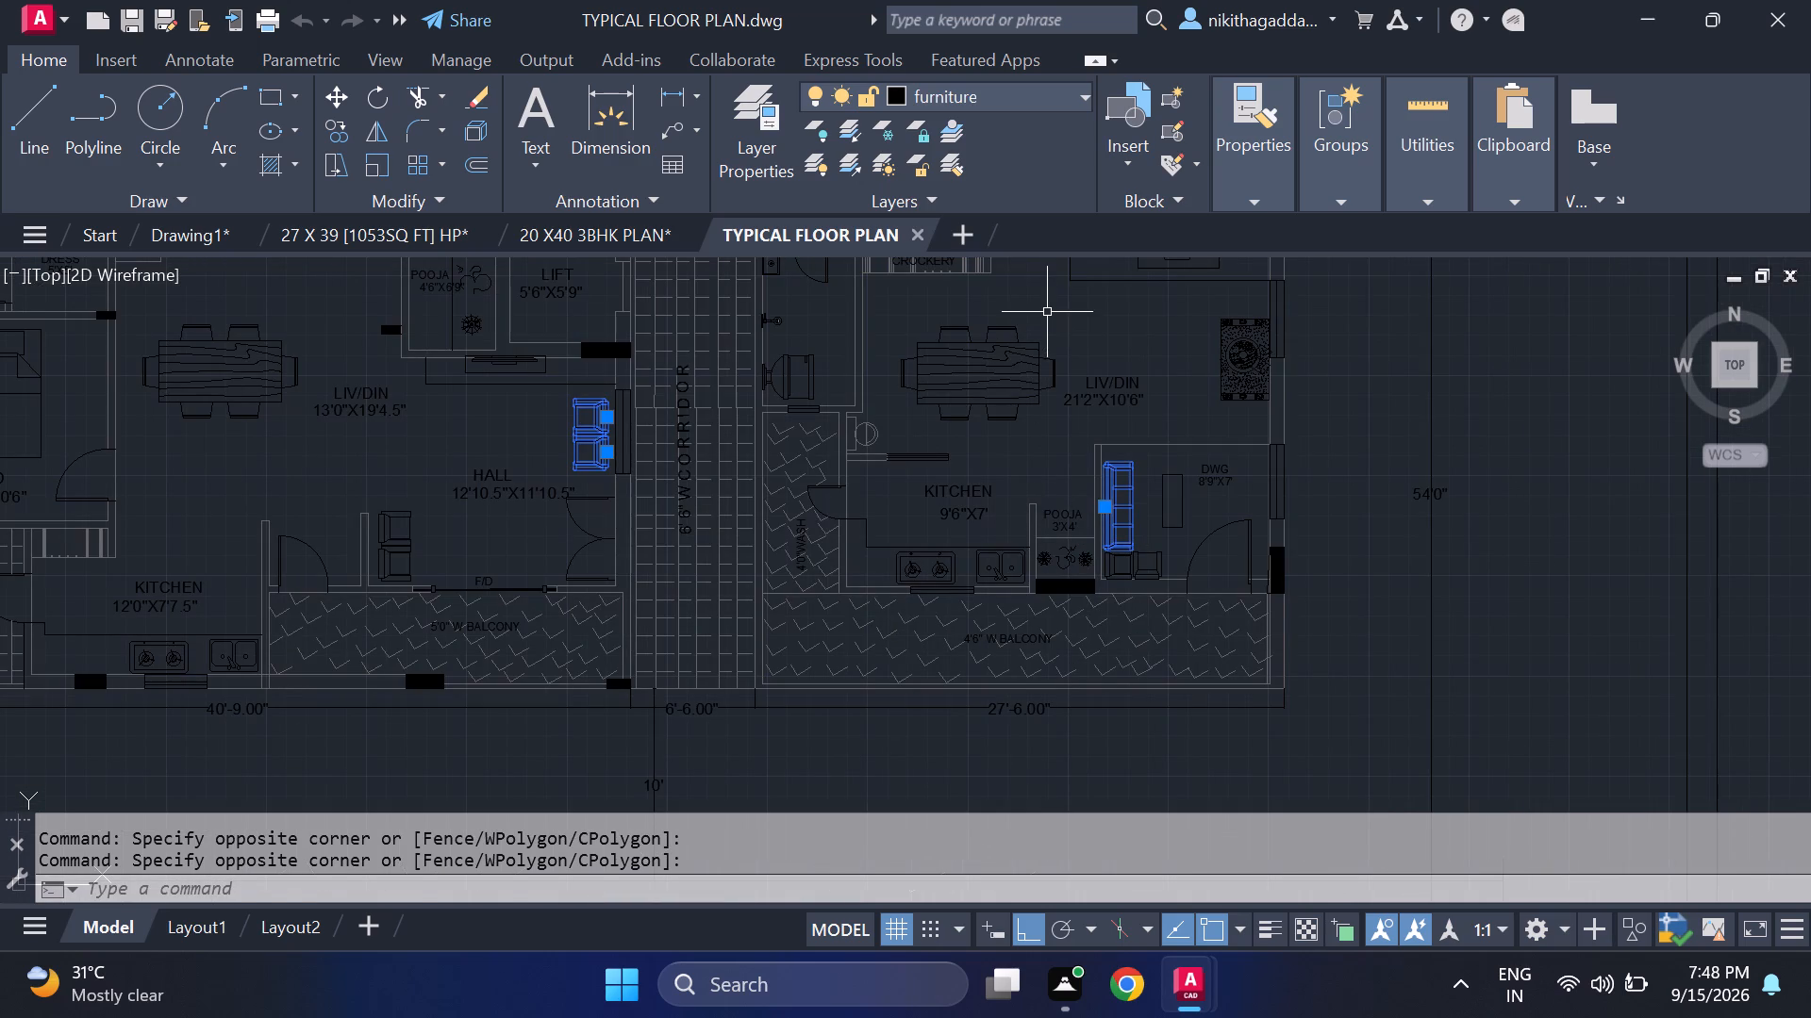
pyautogui.click(1045, 322)
pyautogui.moveTo(910, 438); pyautogui.dragTo(909, 427)
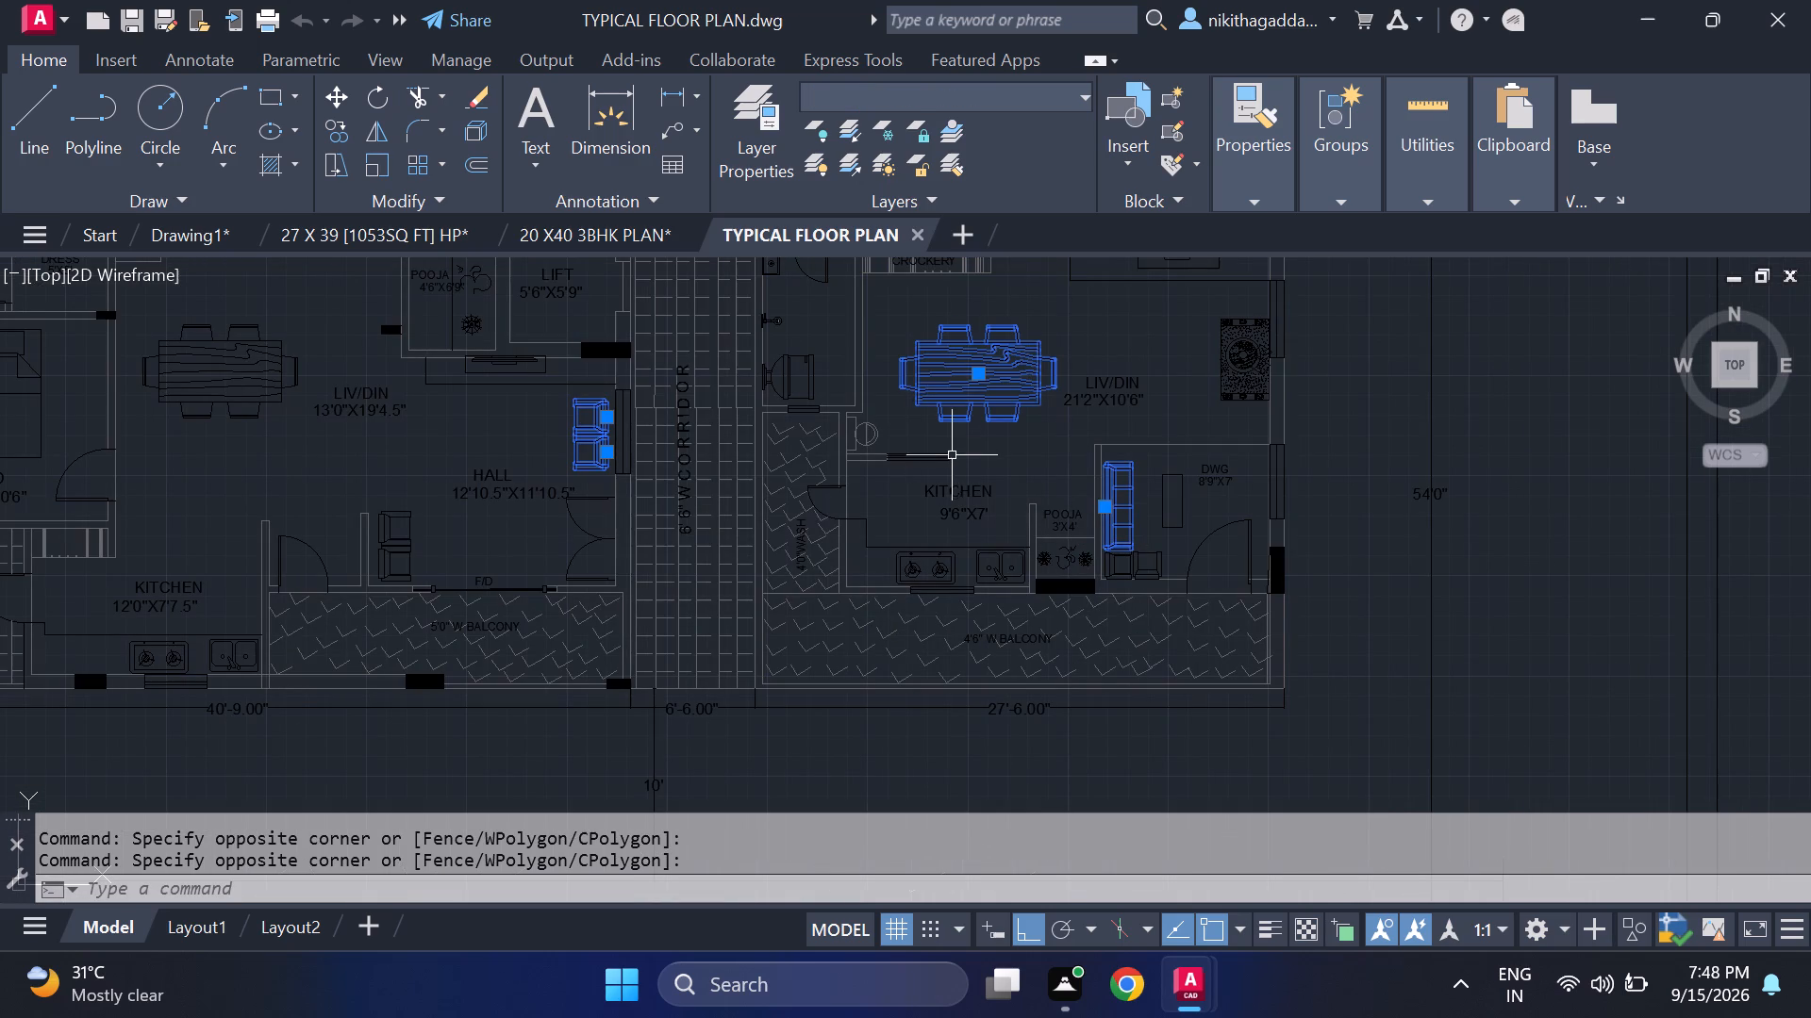
# Add the double-bowl sink on the counter of the 9'6"X7' KITCHEN to the selection.
pyautogui.scroll(-1, 985, 503)
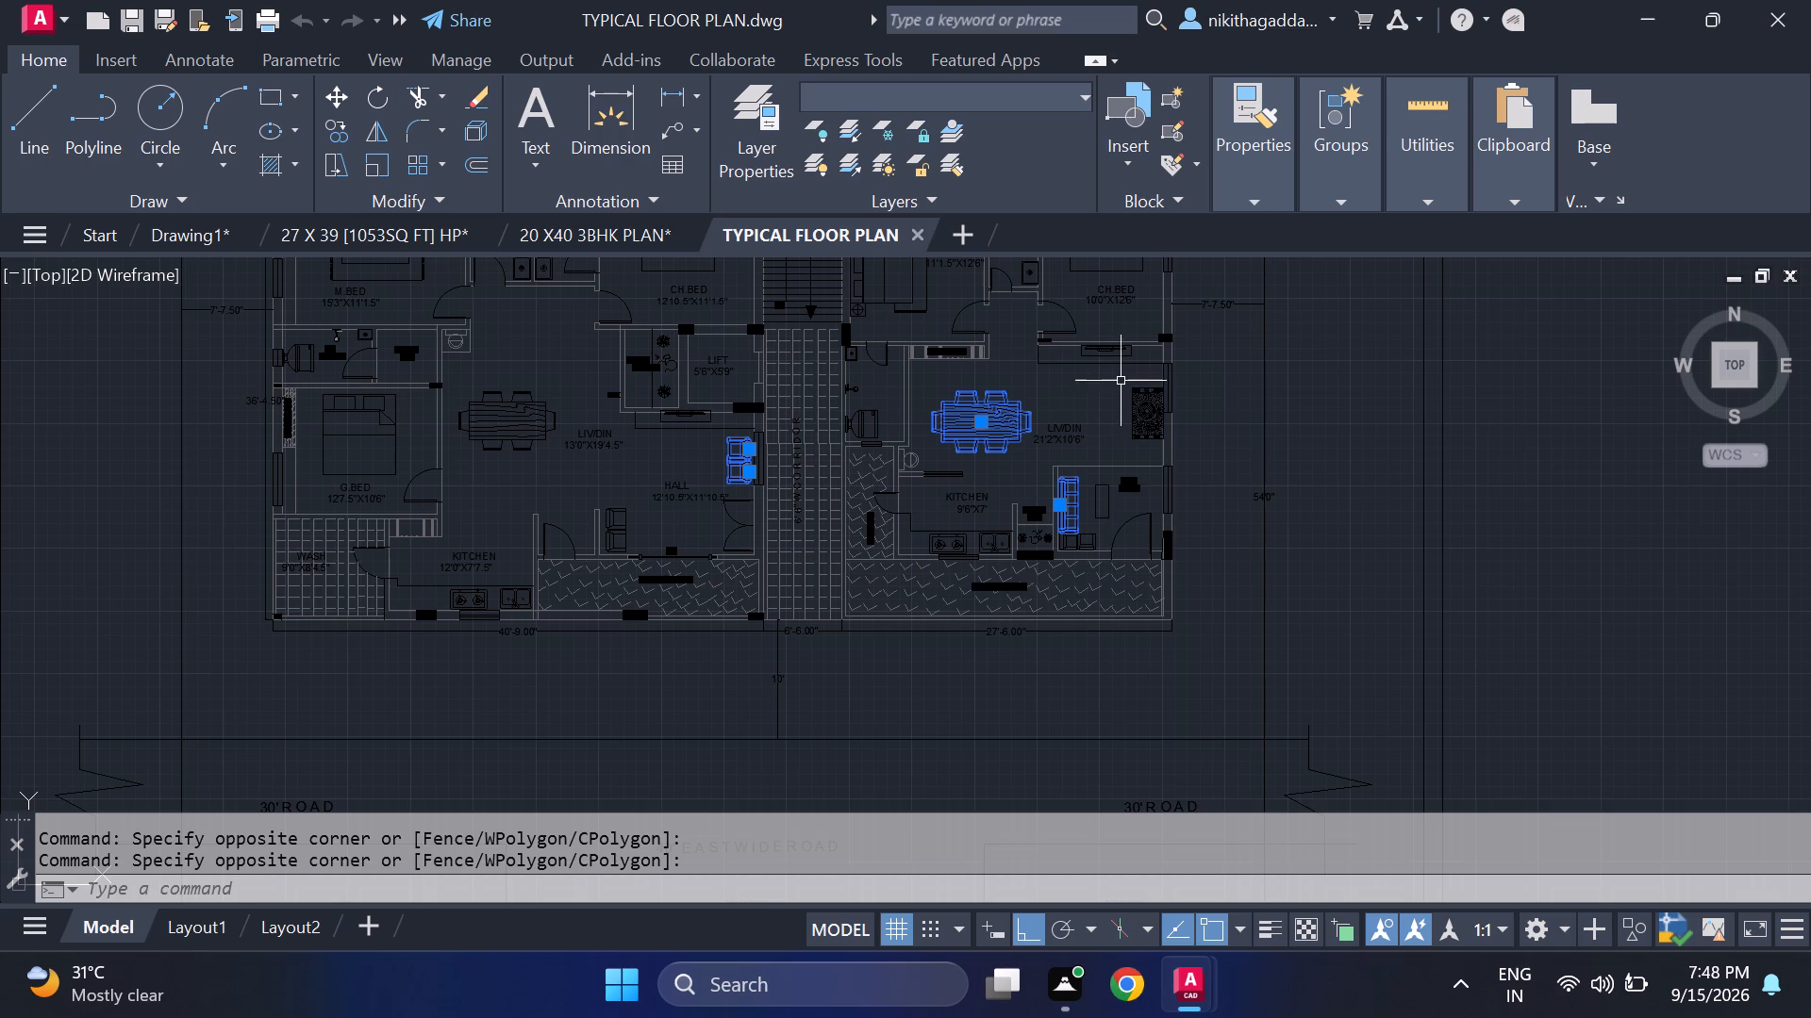
pyautogui.scroll(2, 1125, 379)
pyautogui.moveTo(1070, 599); pyautogui.dragTo(1089, 414, button='middle')
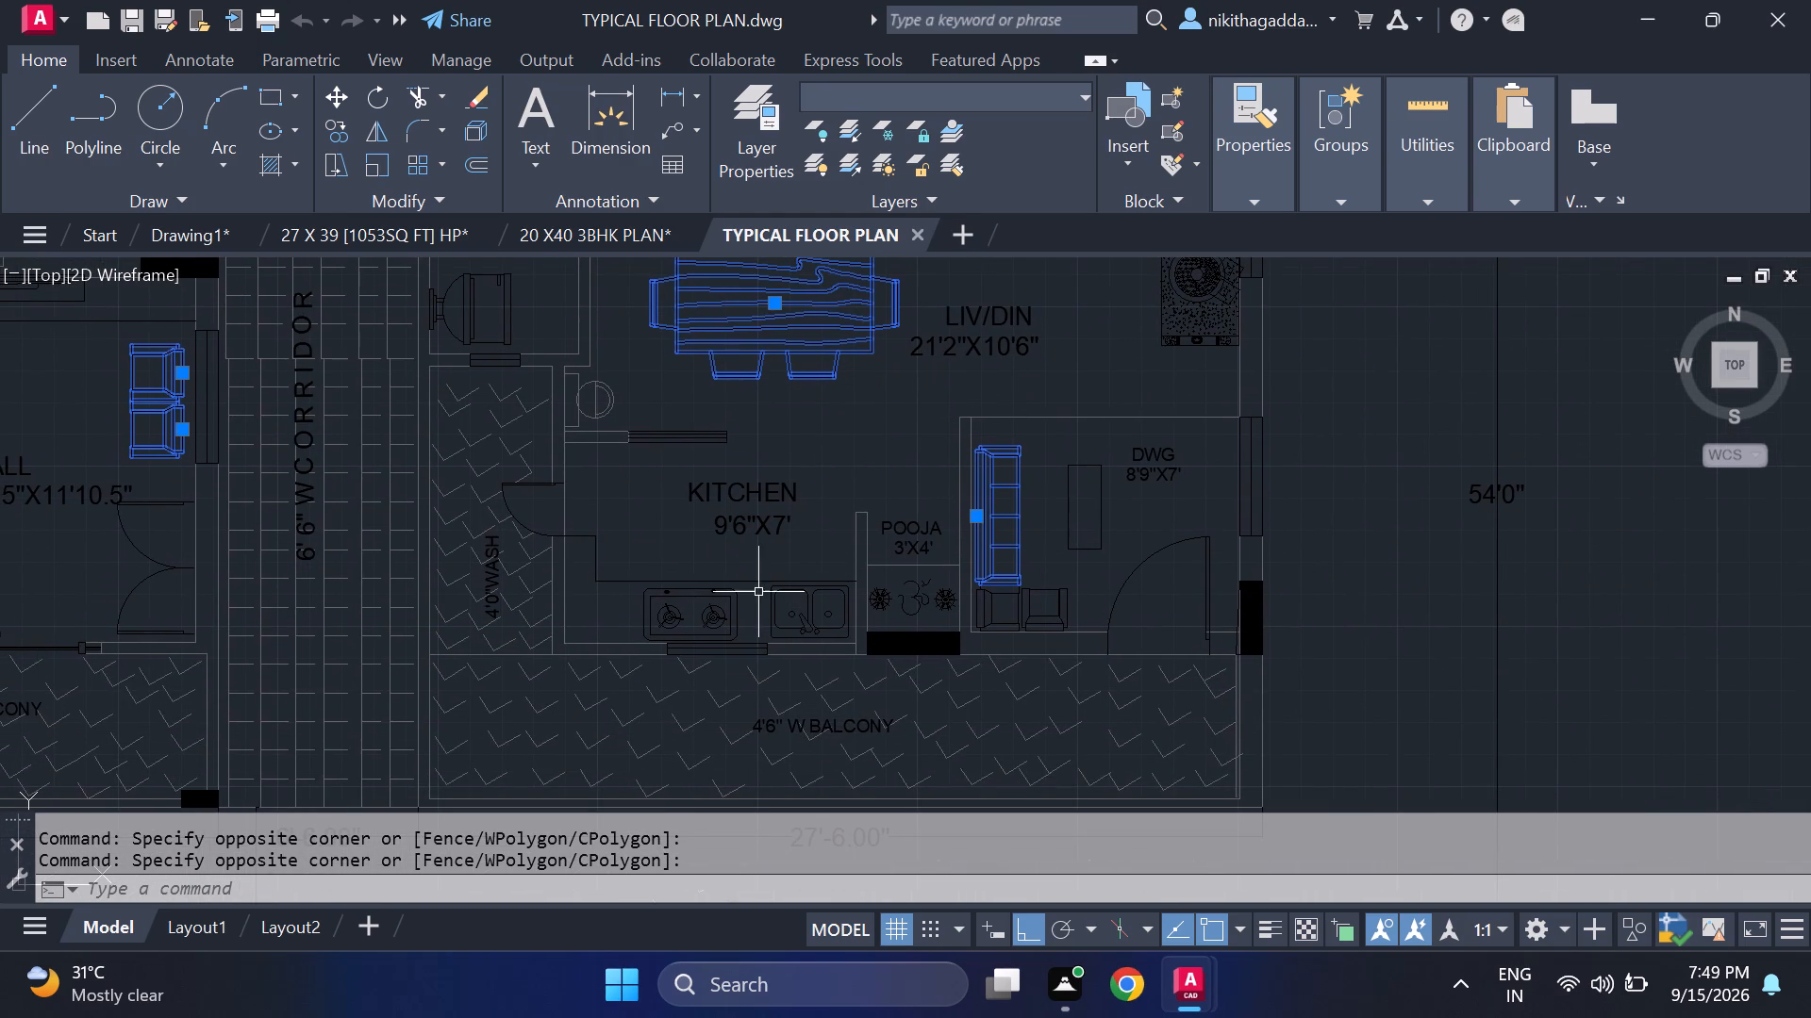
pyautogui.scroll(1, 746, 636)
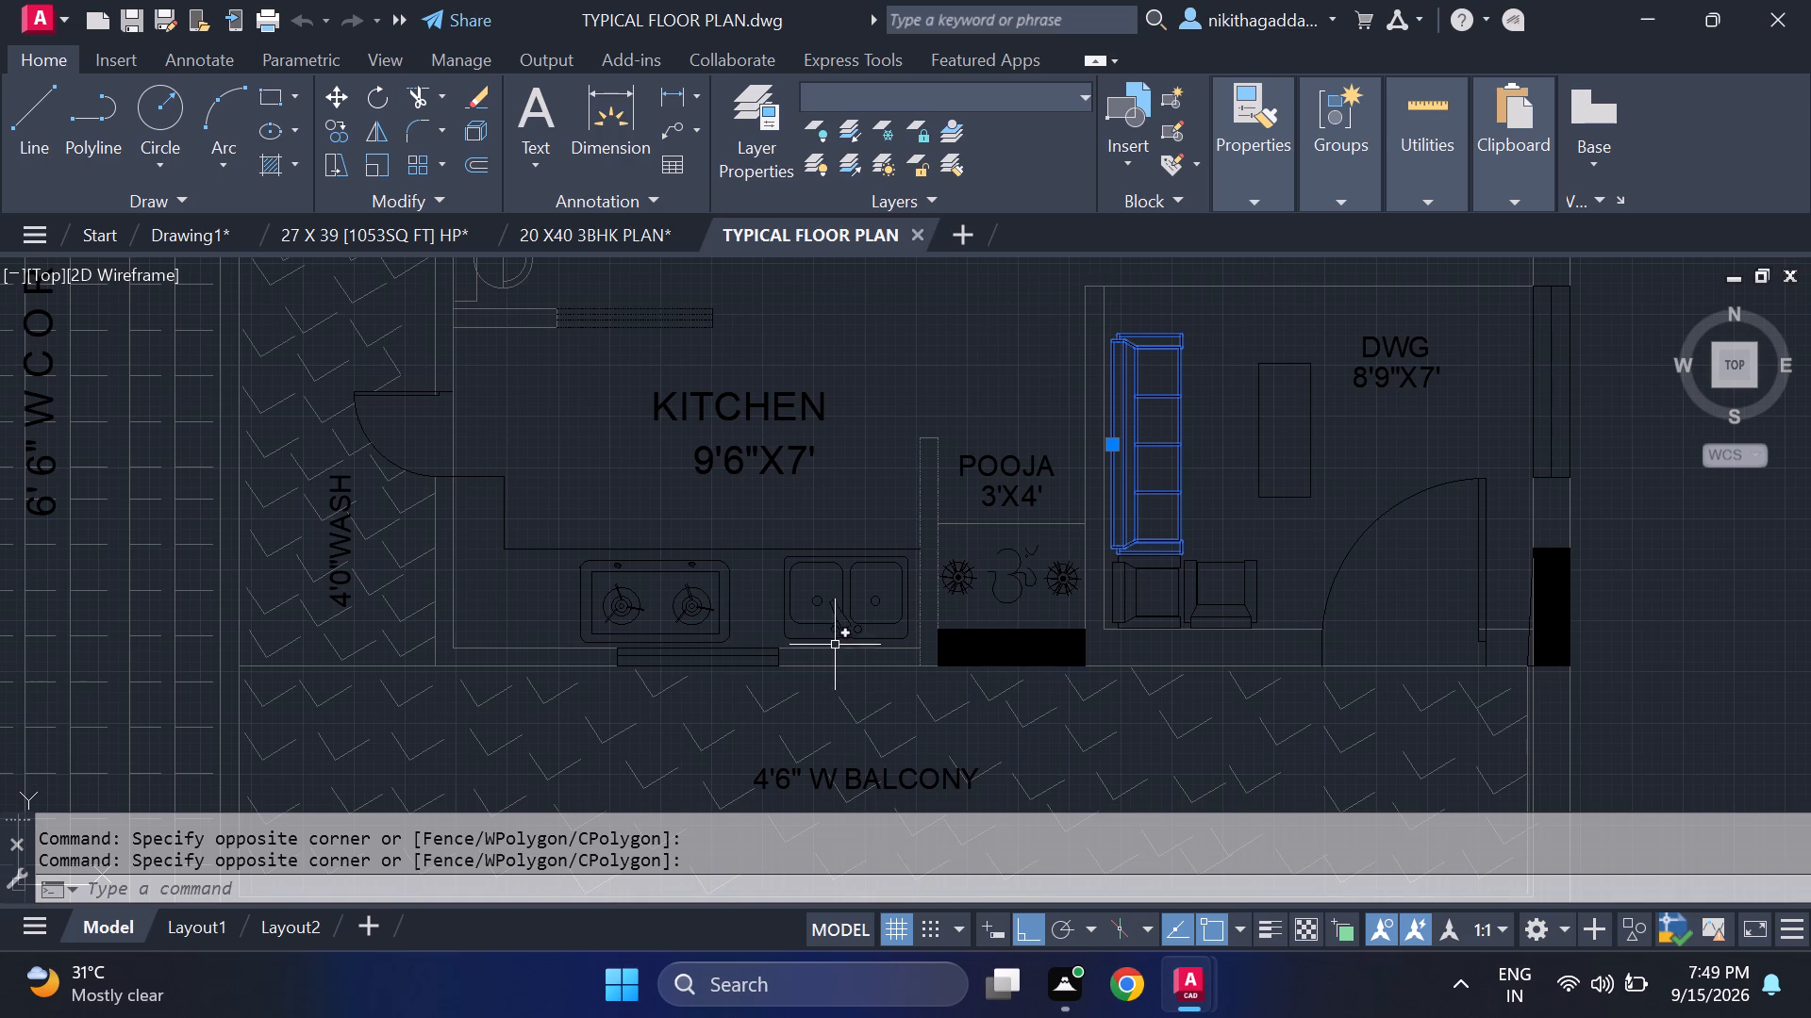
pyautogui.scroll(2, 847, 617)
pyautogui.click(941, 468)
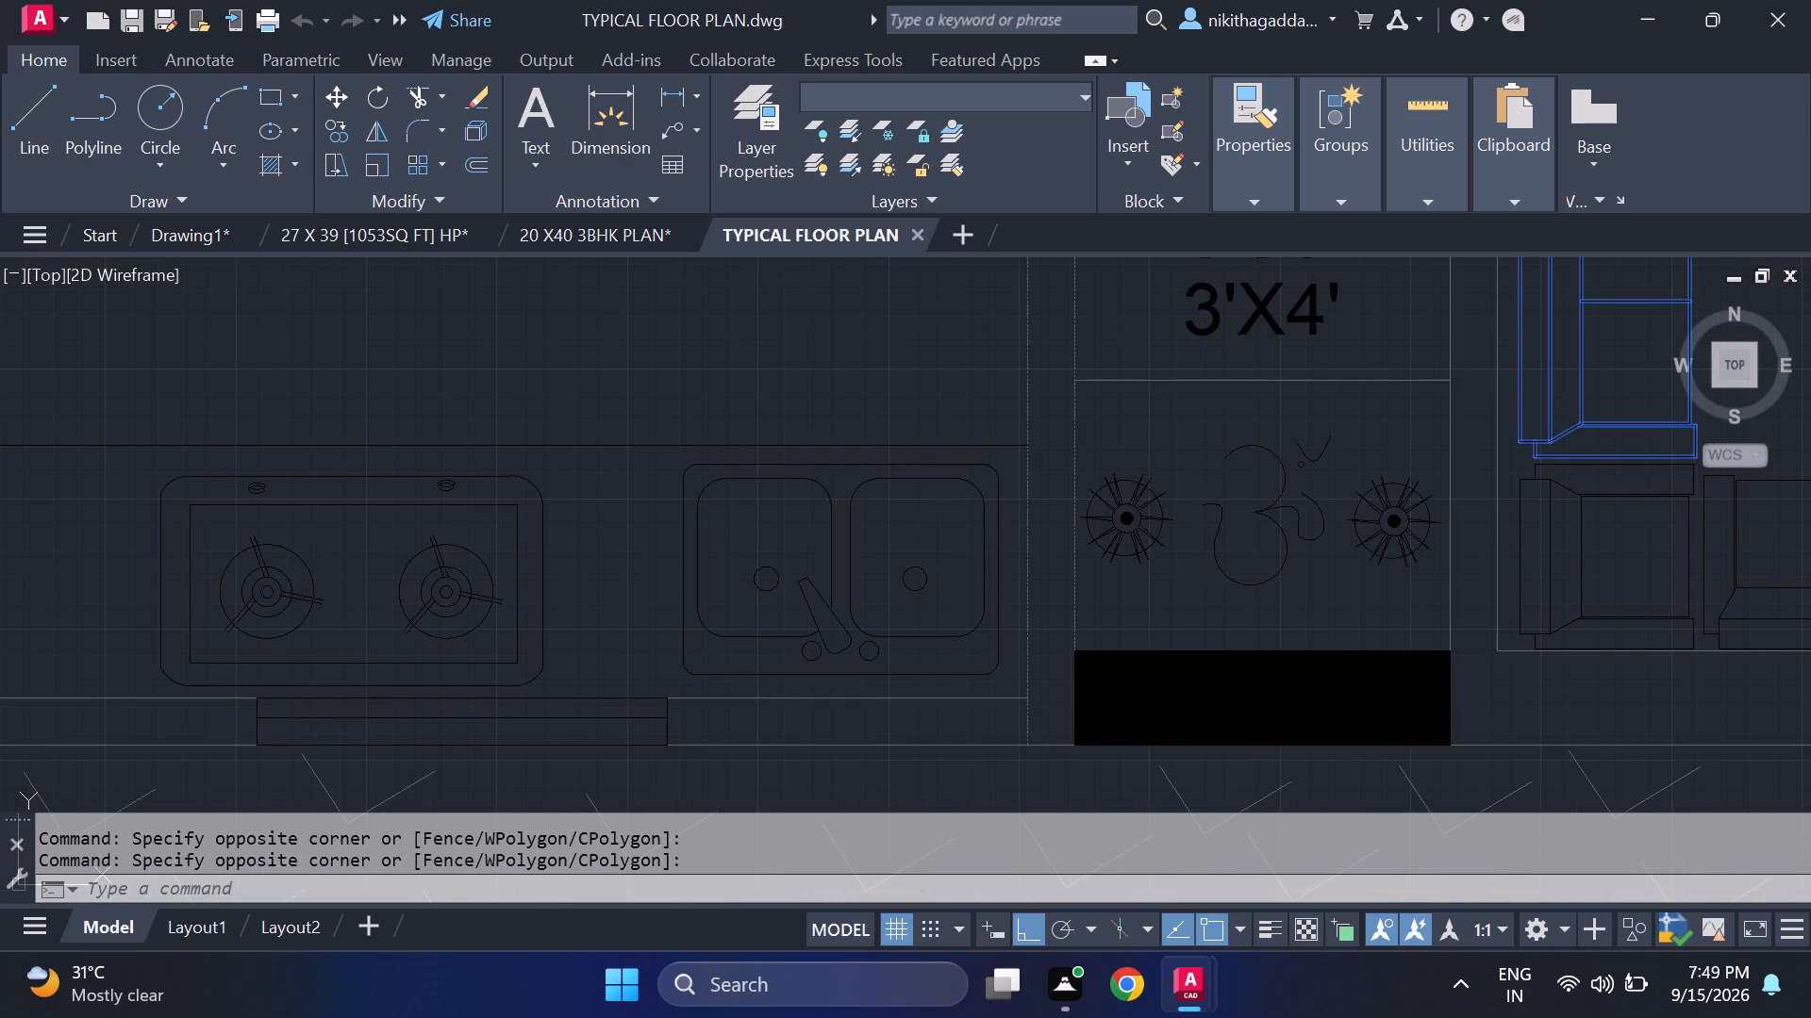
# Add all parts of the two-burner stove beside the sink to the selection, including its outline edges and corners.
pyautogui.click(606, 523)
pyautogui.click(295, 612)
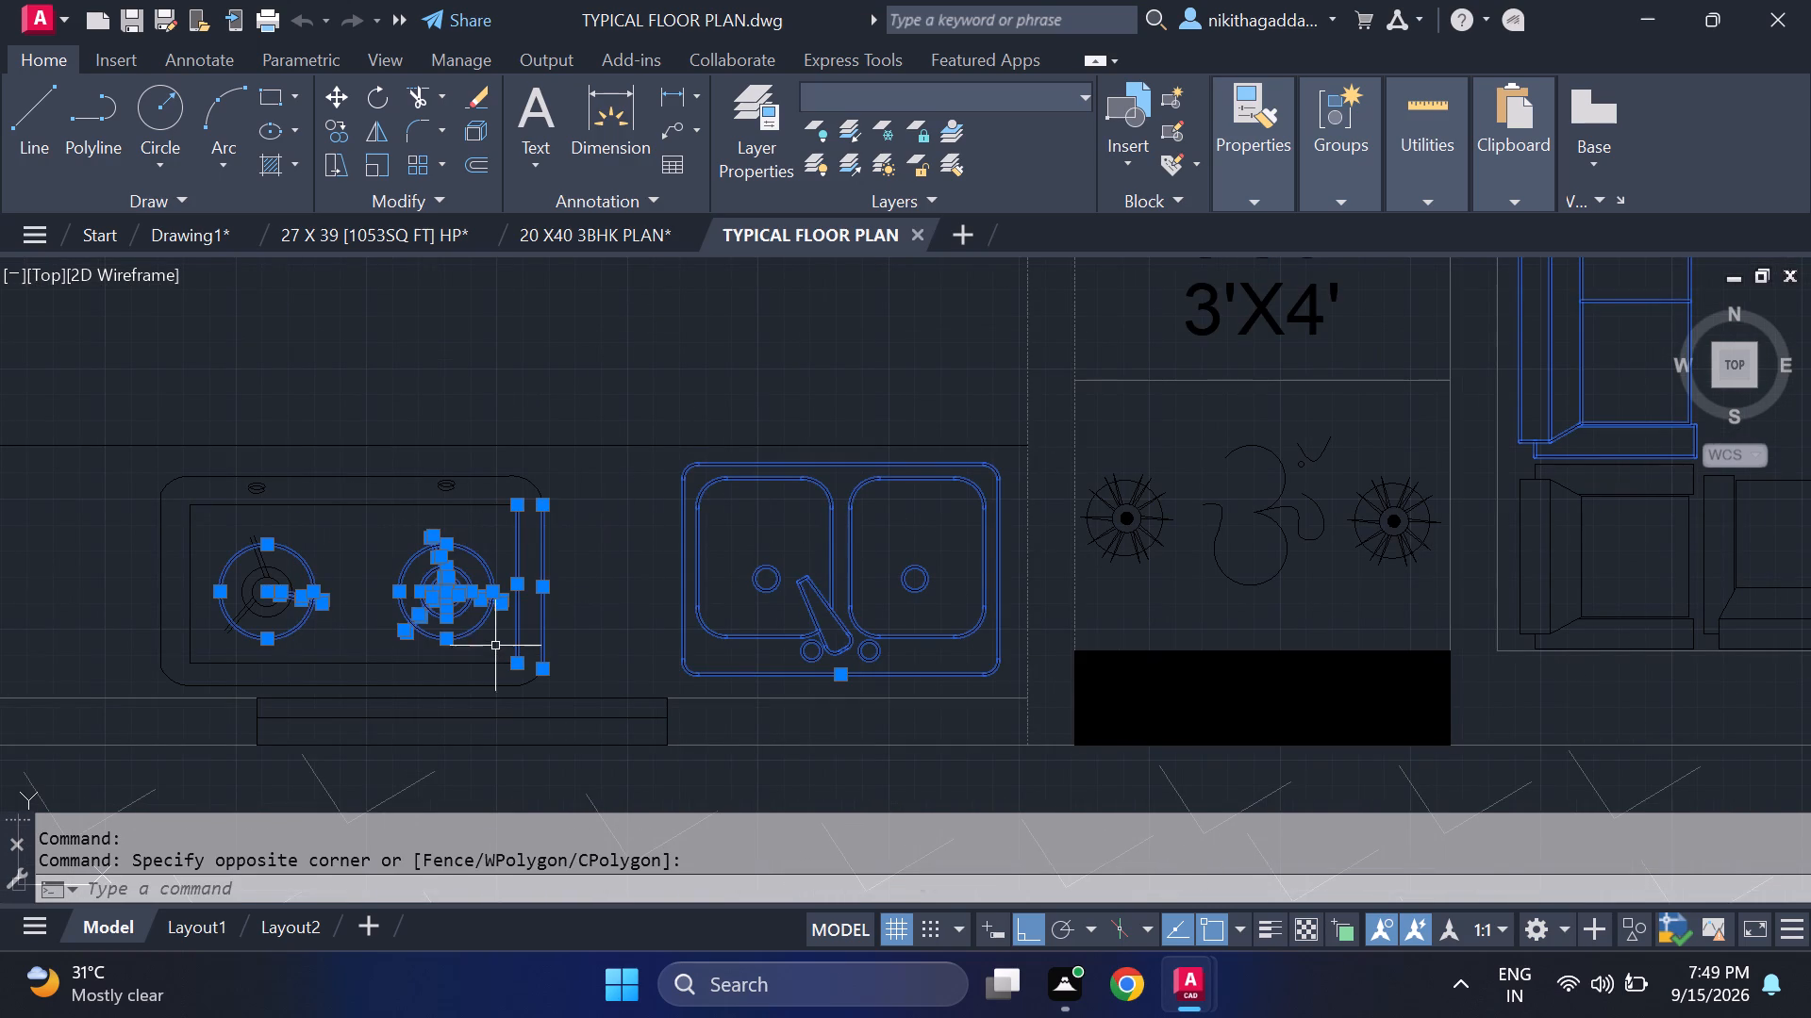
pyautogui.click(585, 473)
pyautogui.click(106, 665)
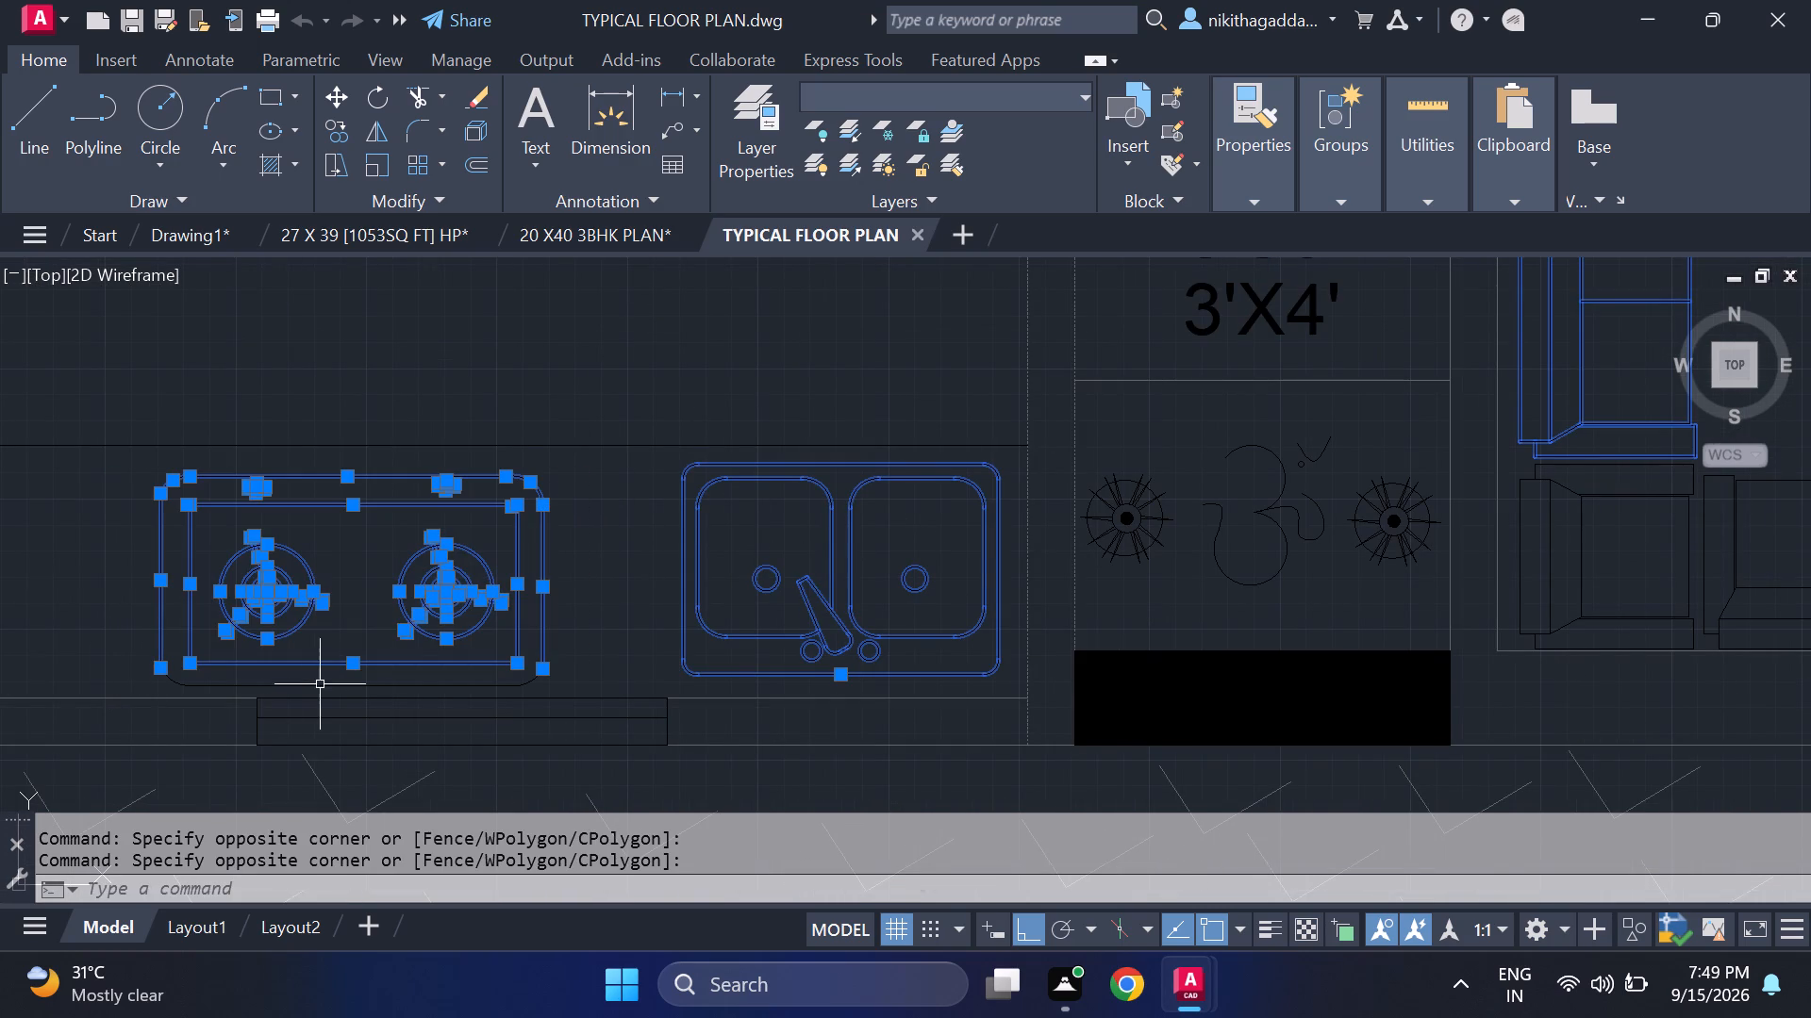
pyautogui.click(375, 643)
pyautogui.click(238, 686)
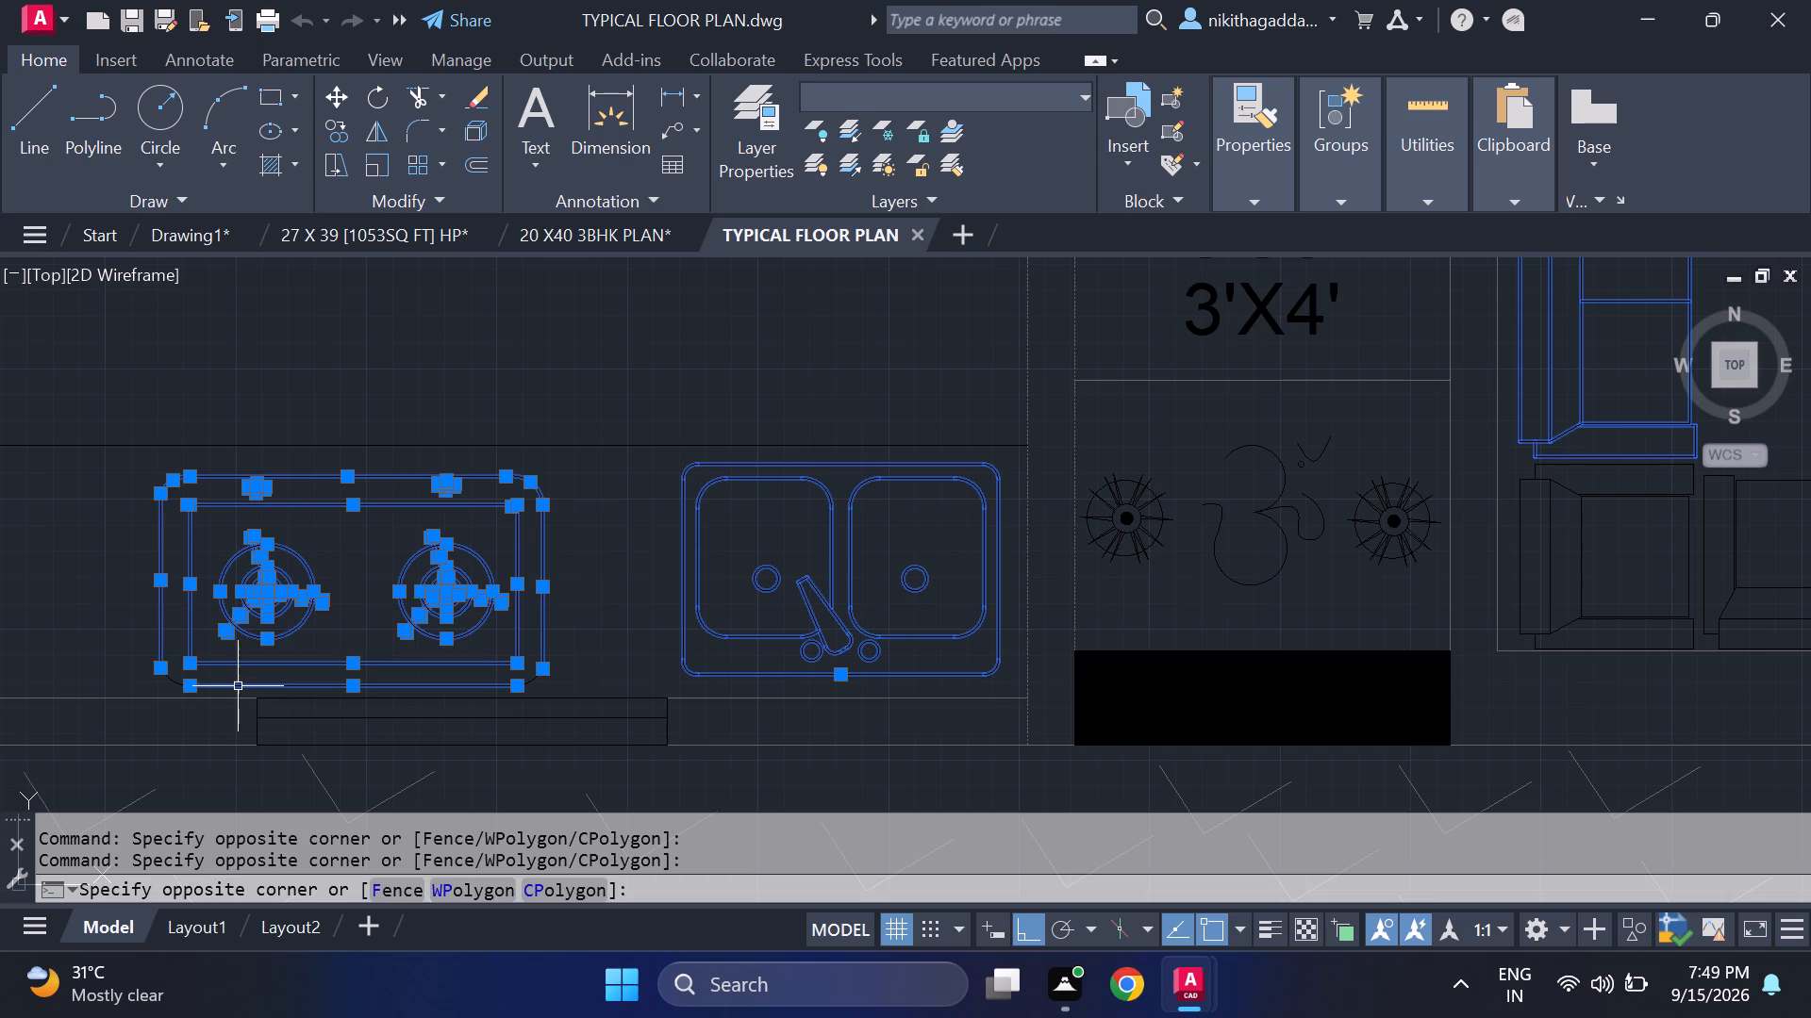
pyautogui.click(206, 637)
pyautogui.click(142, 681)
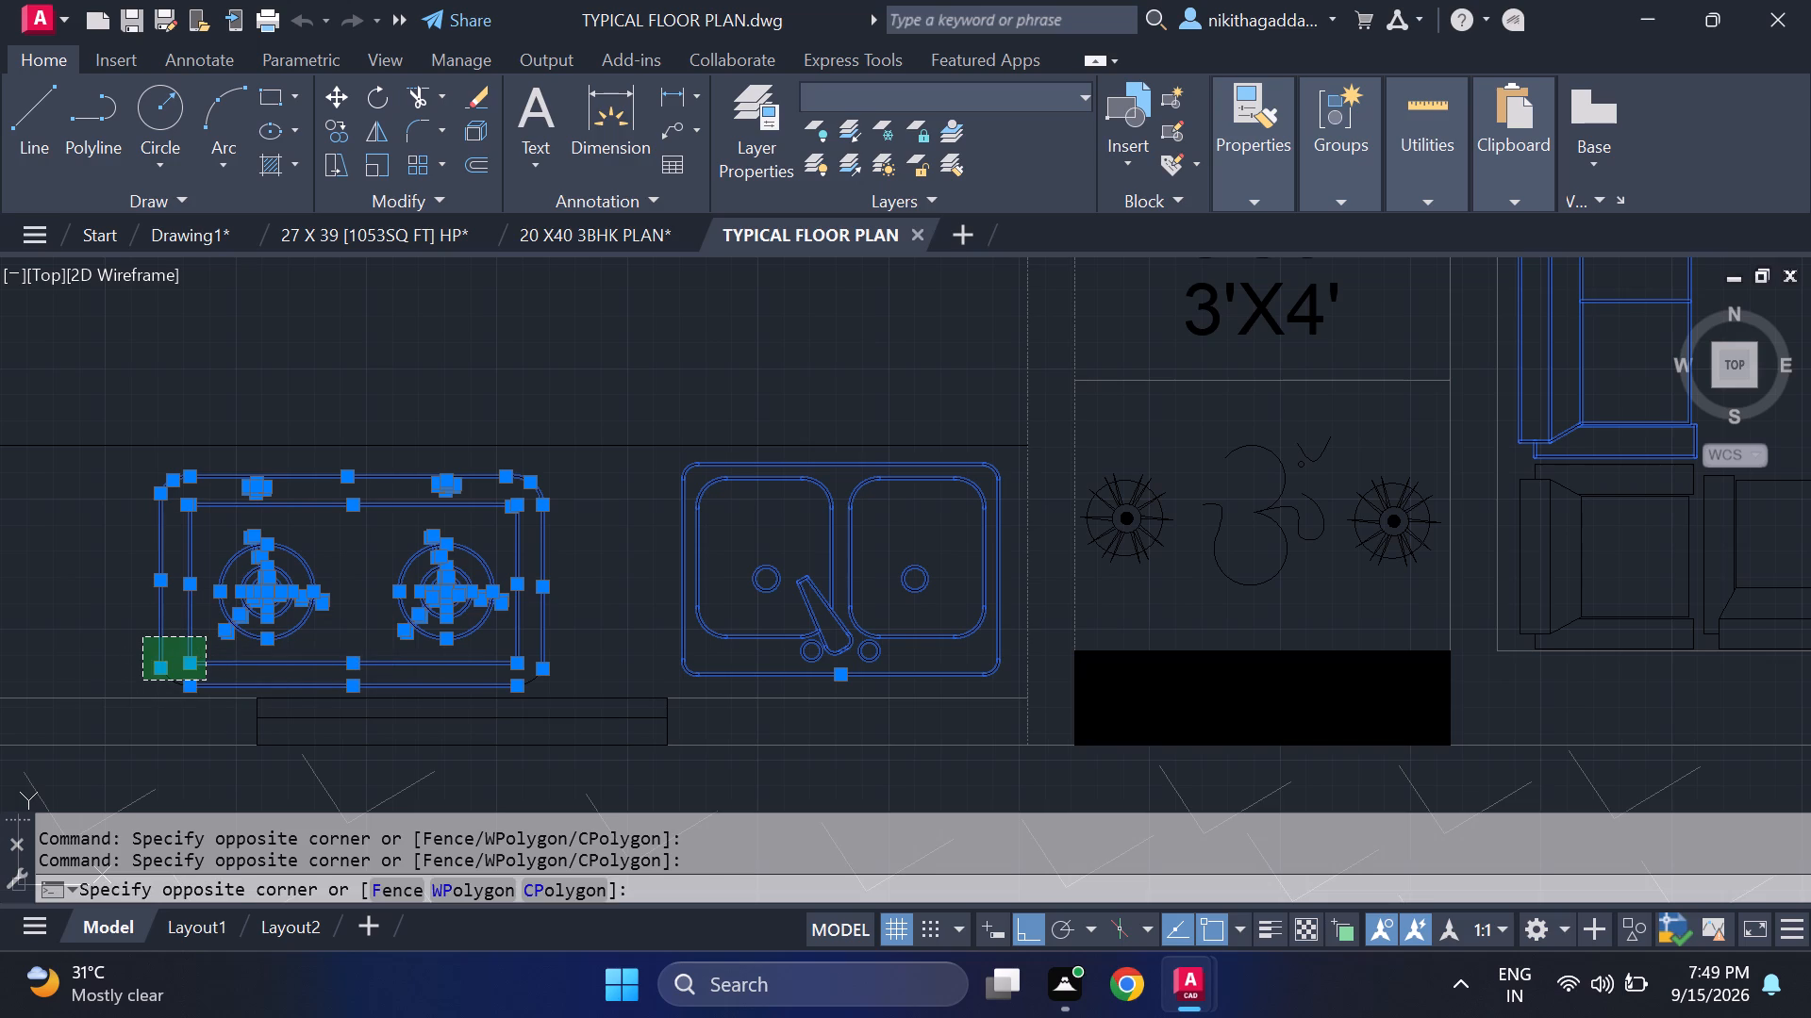
pyautogui.click(583, 629)
pyautogui.moveTo(531, 686); pyautogui.dragTo(508, 664)
# Copy the selected furniture from TYPICAL FLOOR PLAN and paste it into Drawing1, in the empty area west of the floor plan near the bed.
pyautogui.scroll(-5, 511, 655)
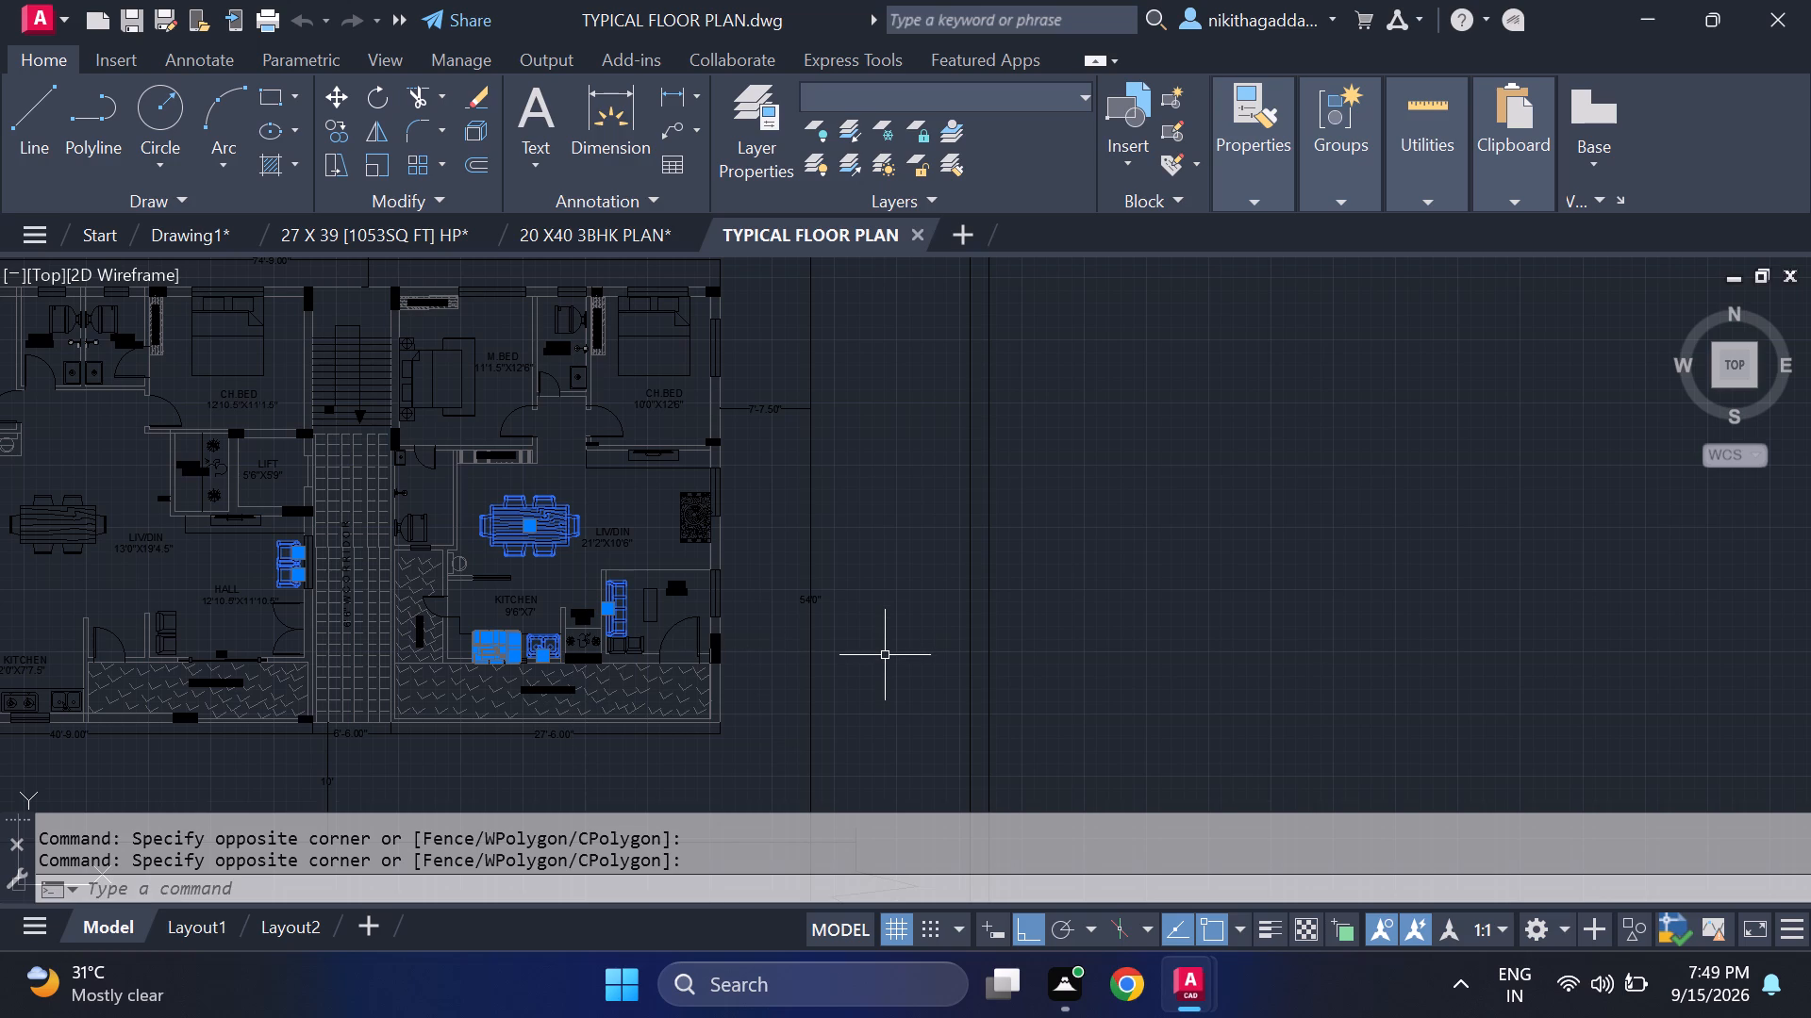
pyautogui.hotkey('ctrl', 'c')
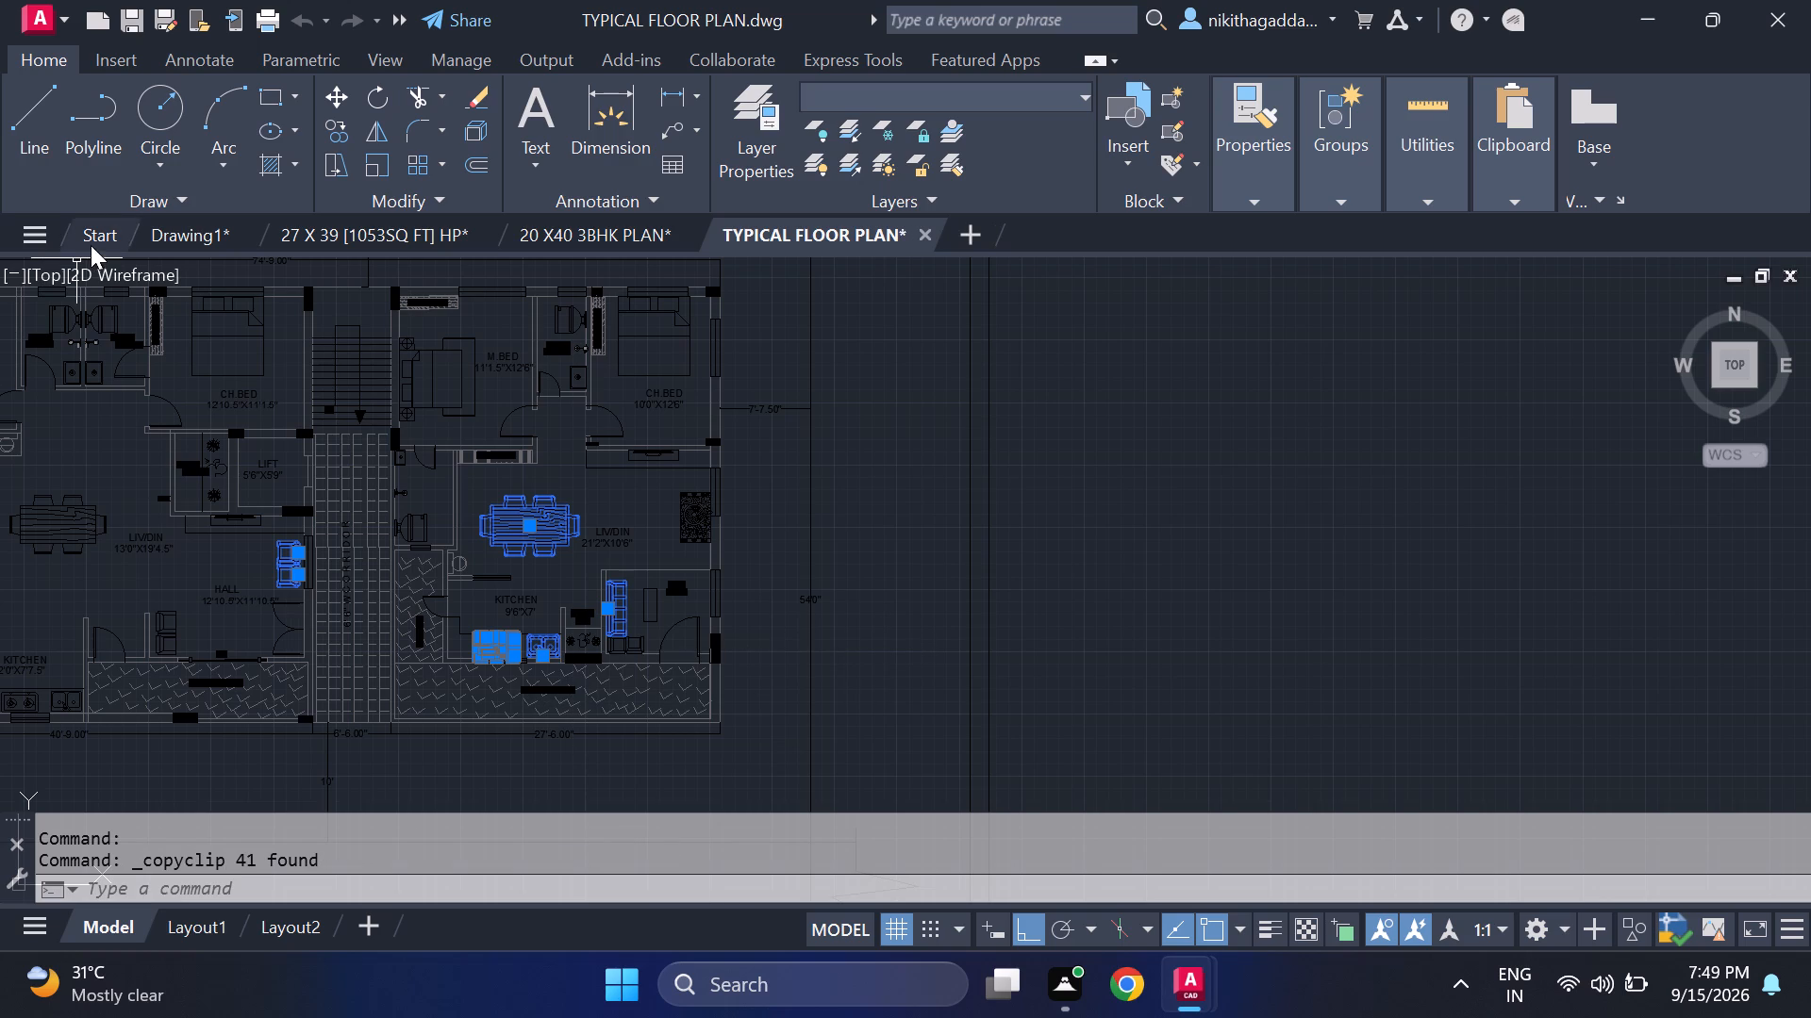
pyautogui.click(206, 225)
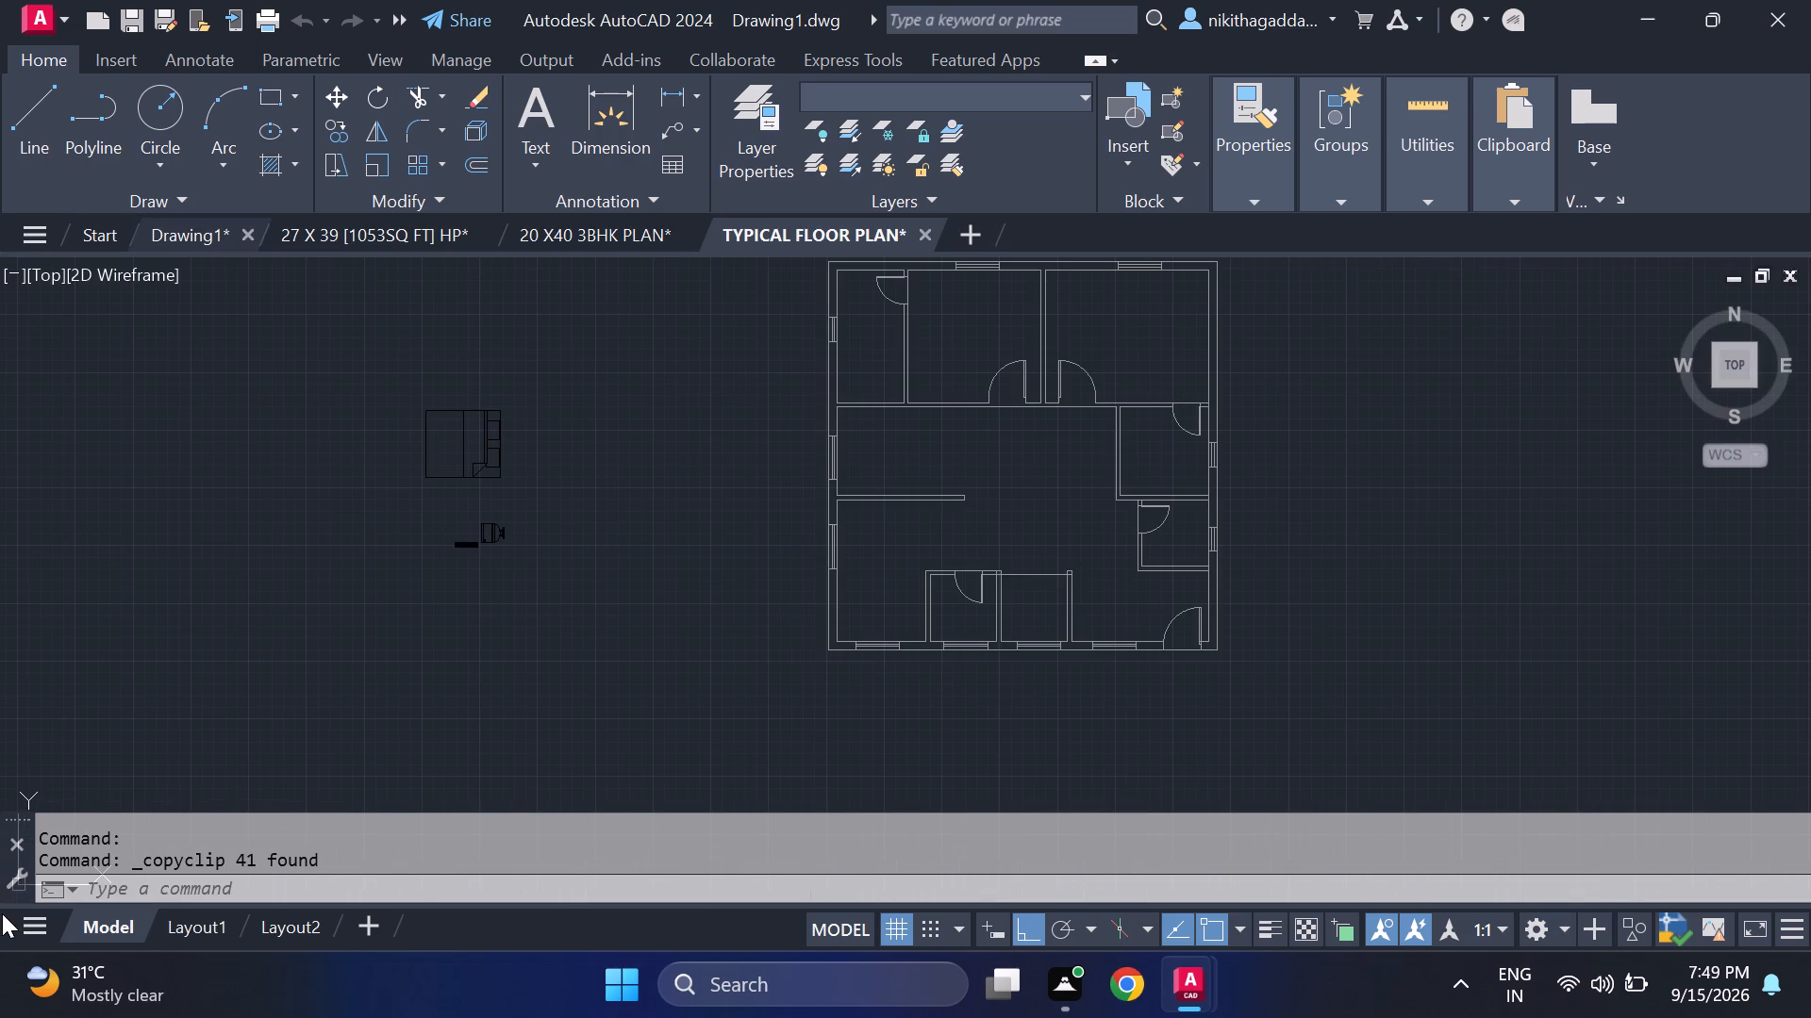
pyautogui.hotkey('ctrl', 'v')
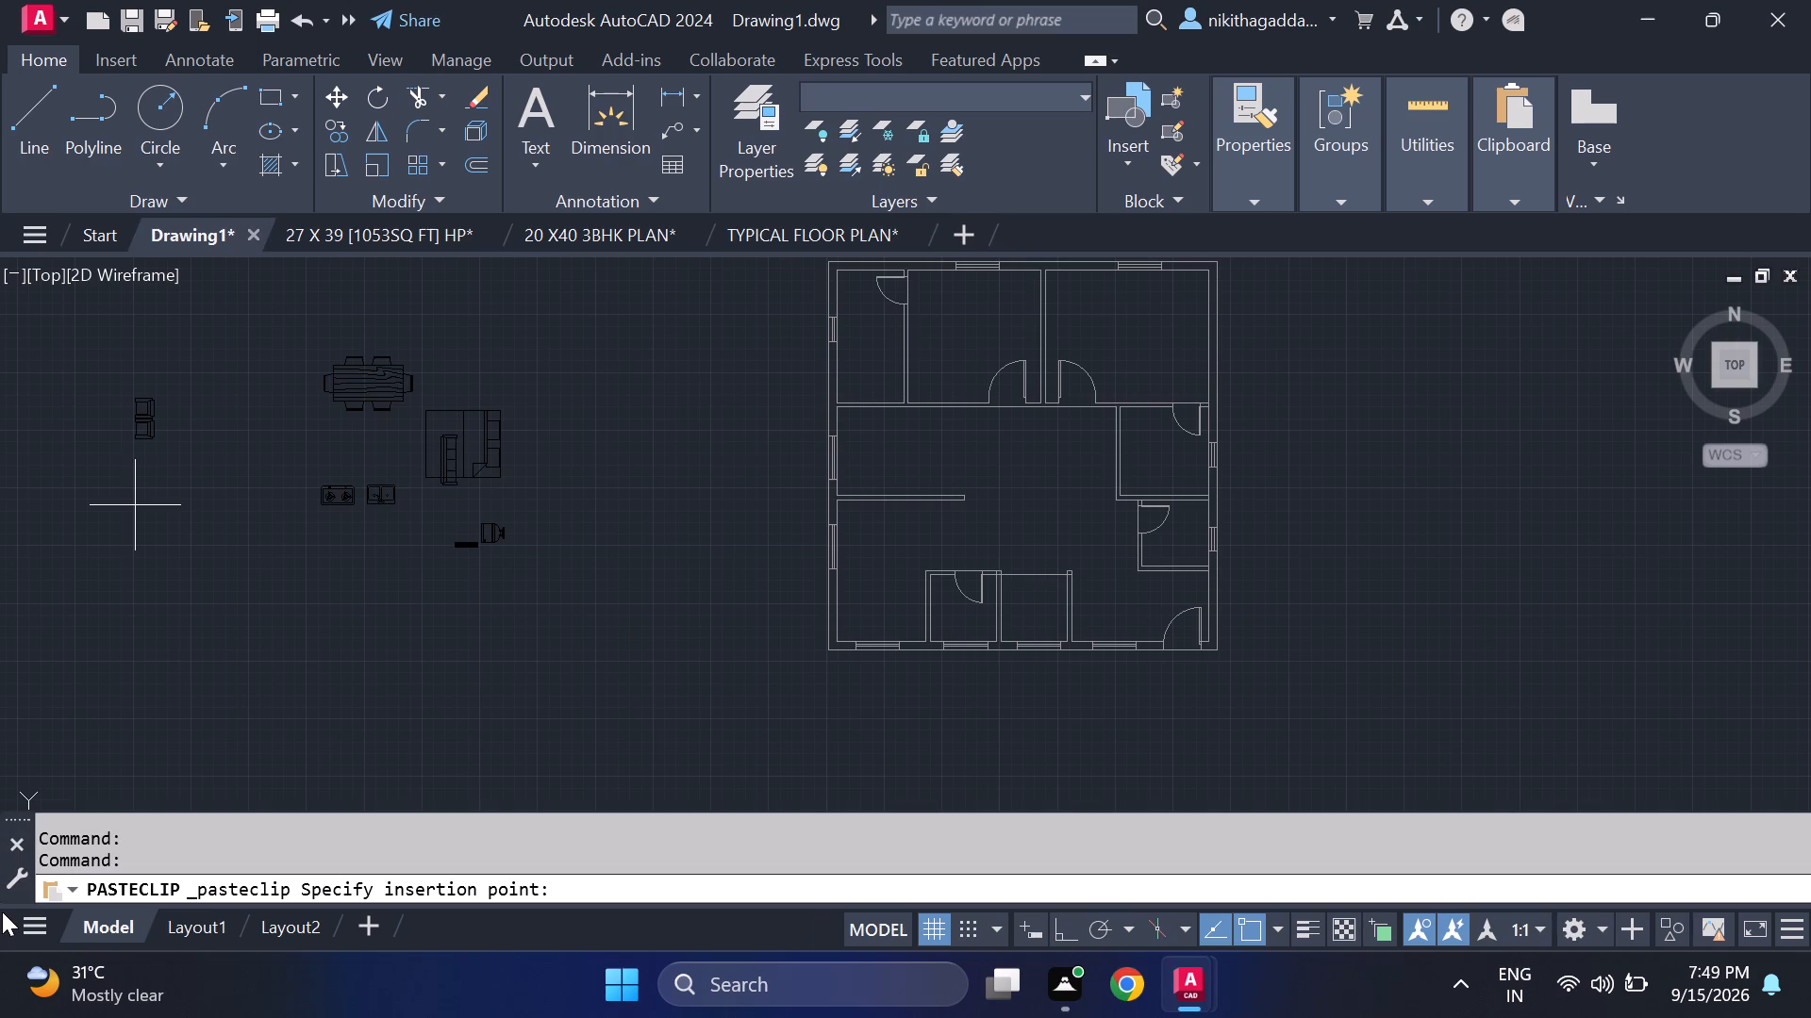
pyautogui.click(254, 709)
pyautogui.click(212, 925)
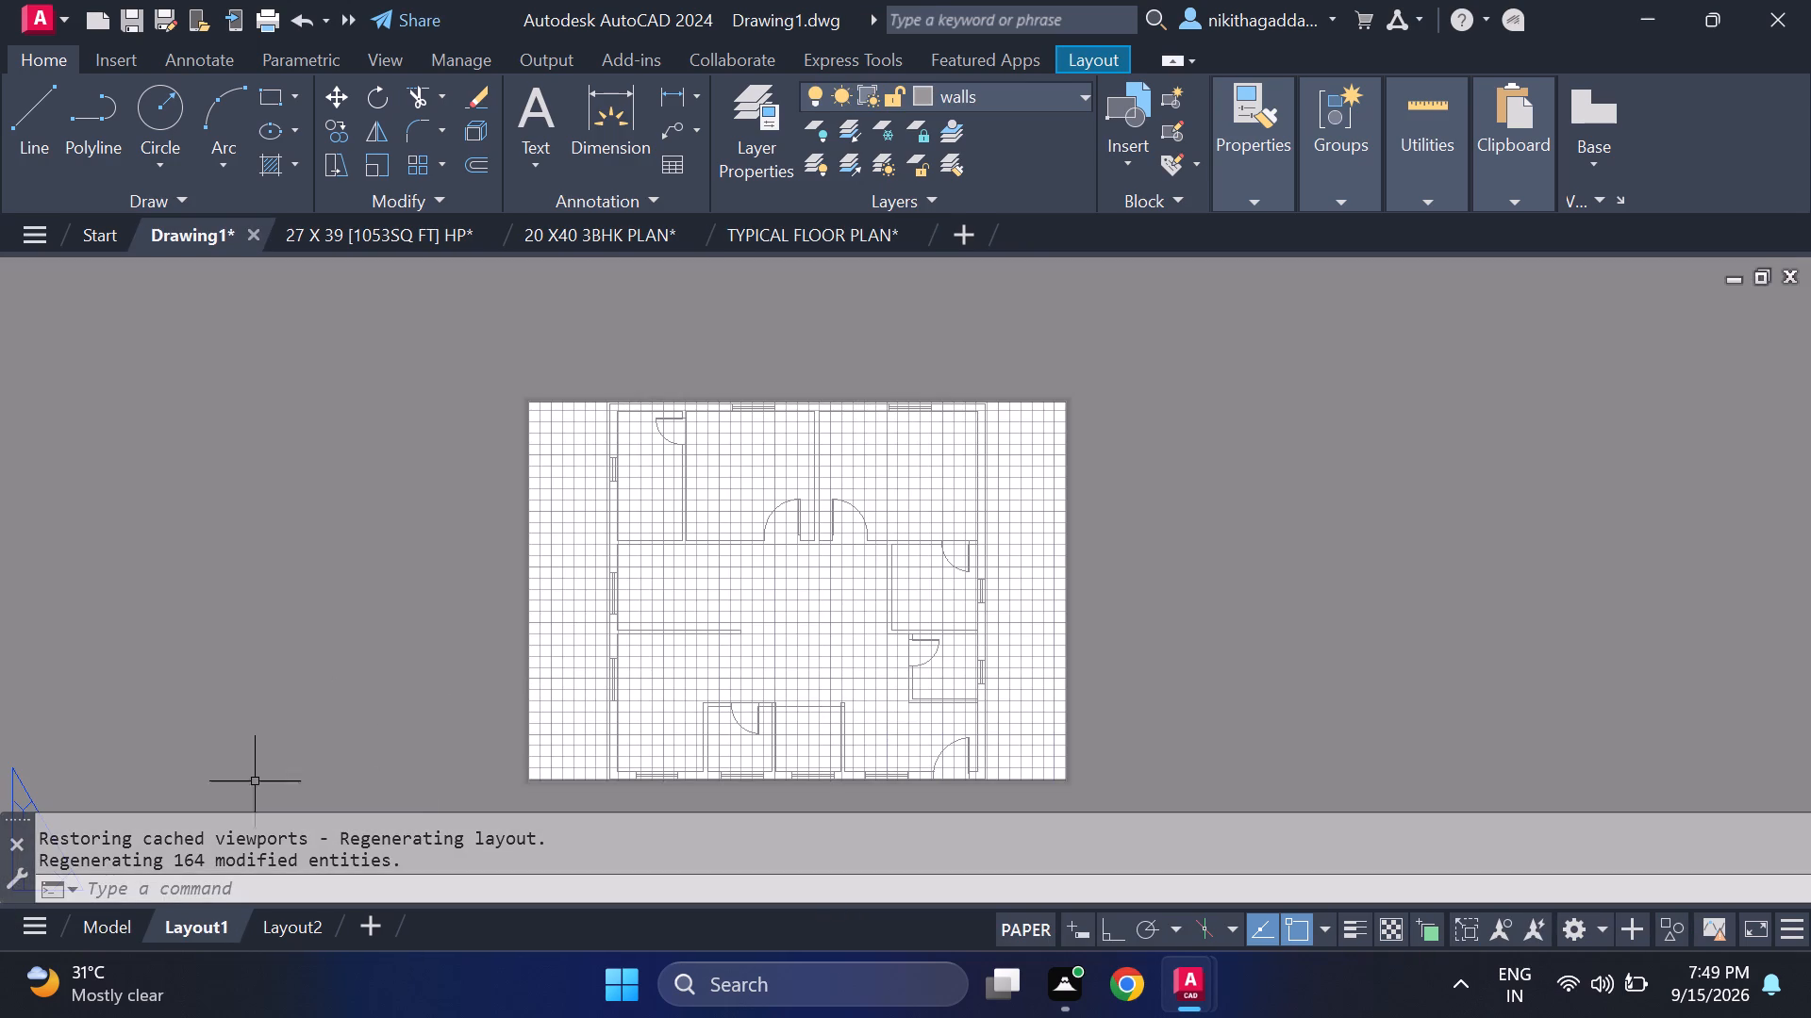
pyautogui.click(120, 935)
# Rotate the bed west of the floor plan to 270° about its centre so the pillows face south.
pyautogui.moveTo(810, 564); pyautogui.dragTo(679, 661, button='middle')
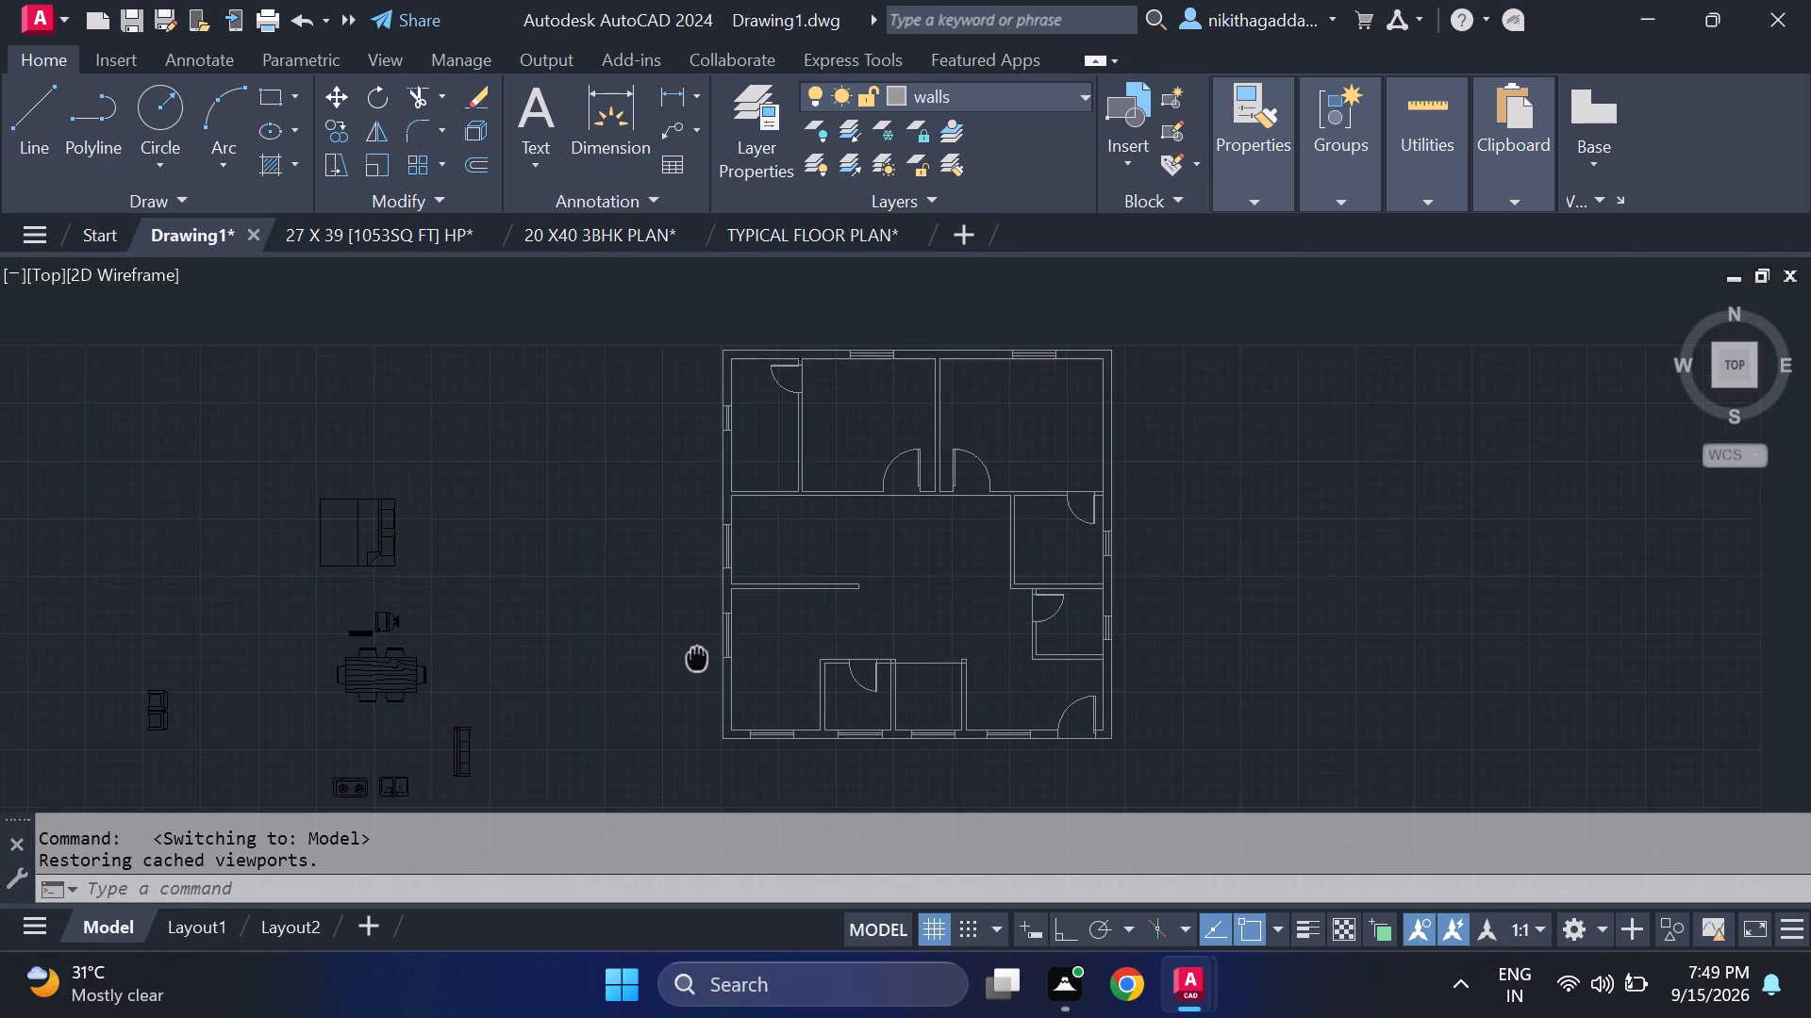
pyautogui.moveTo(679, 661); pyautogui.dragTo(672, 656, button='middle')
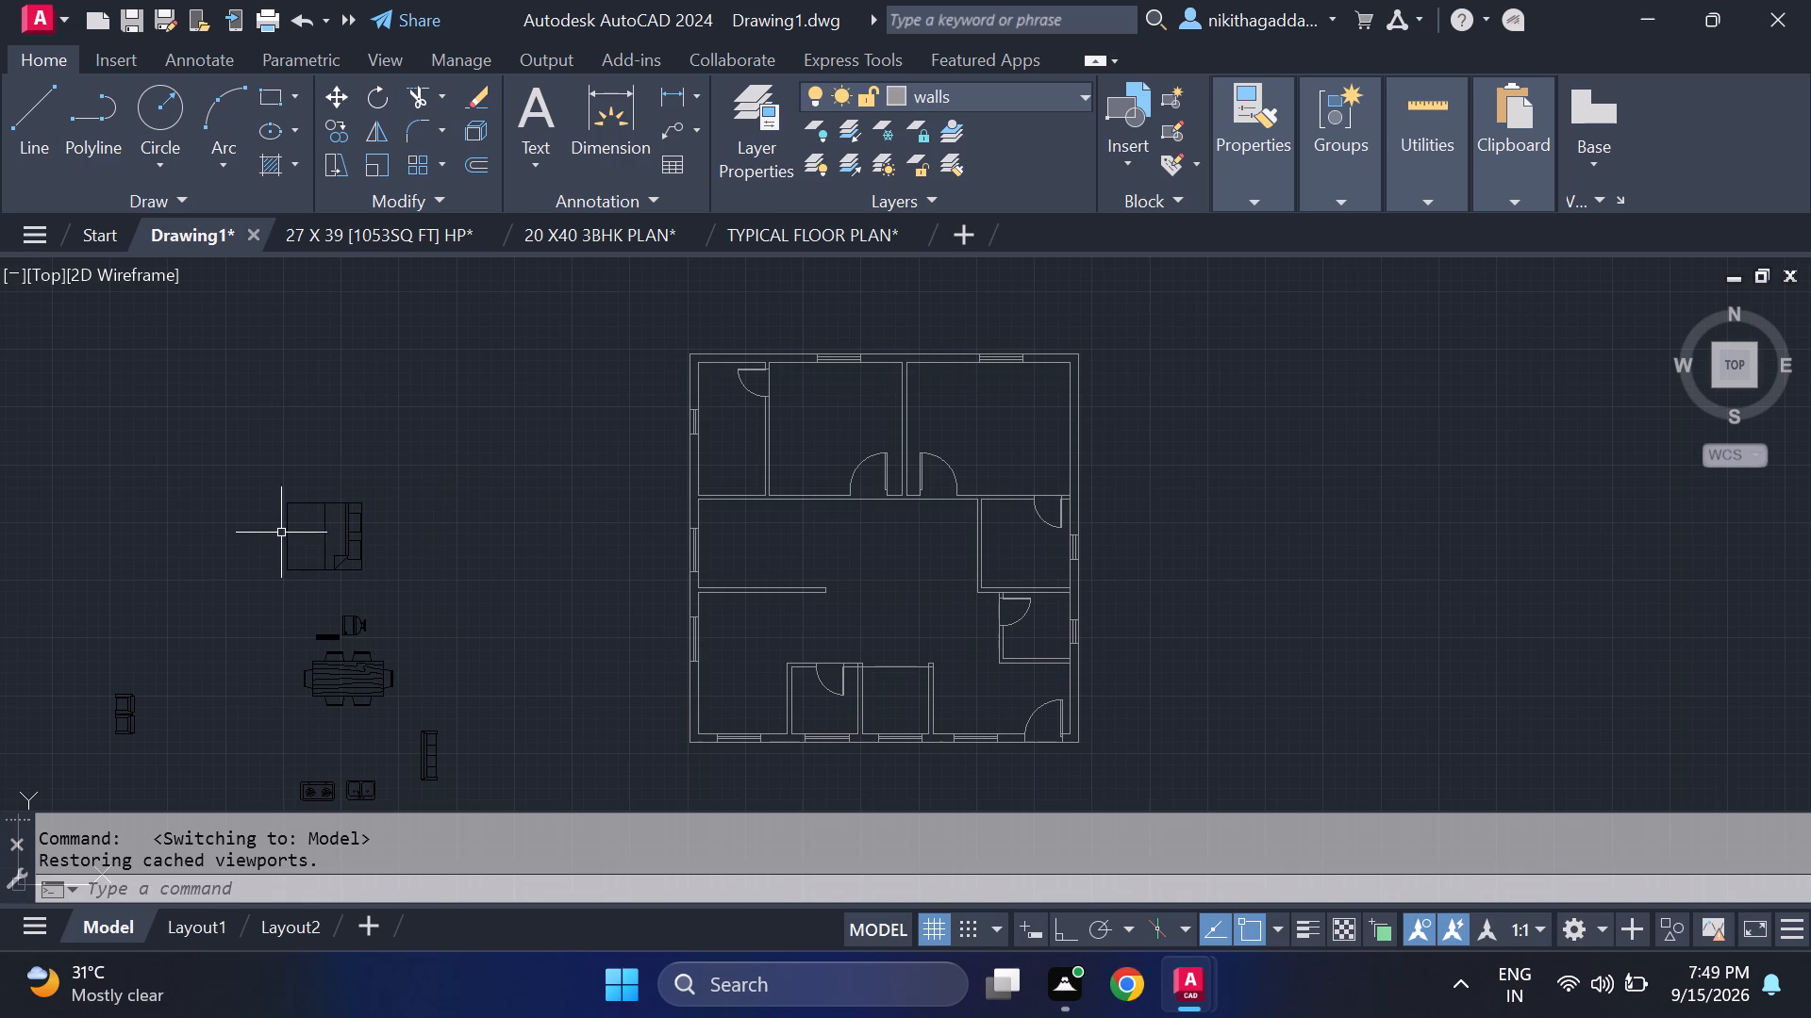
pyautogui.moveTo(284, 535); pyautogui.dragTo(357, 496, button='middle')
pyautogui.click(468, 439)
pyautogui.click(281, 557)
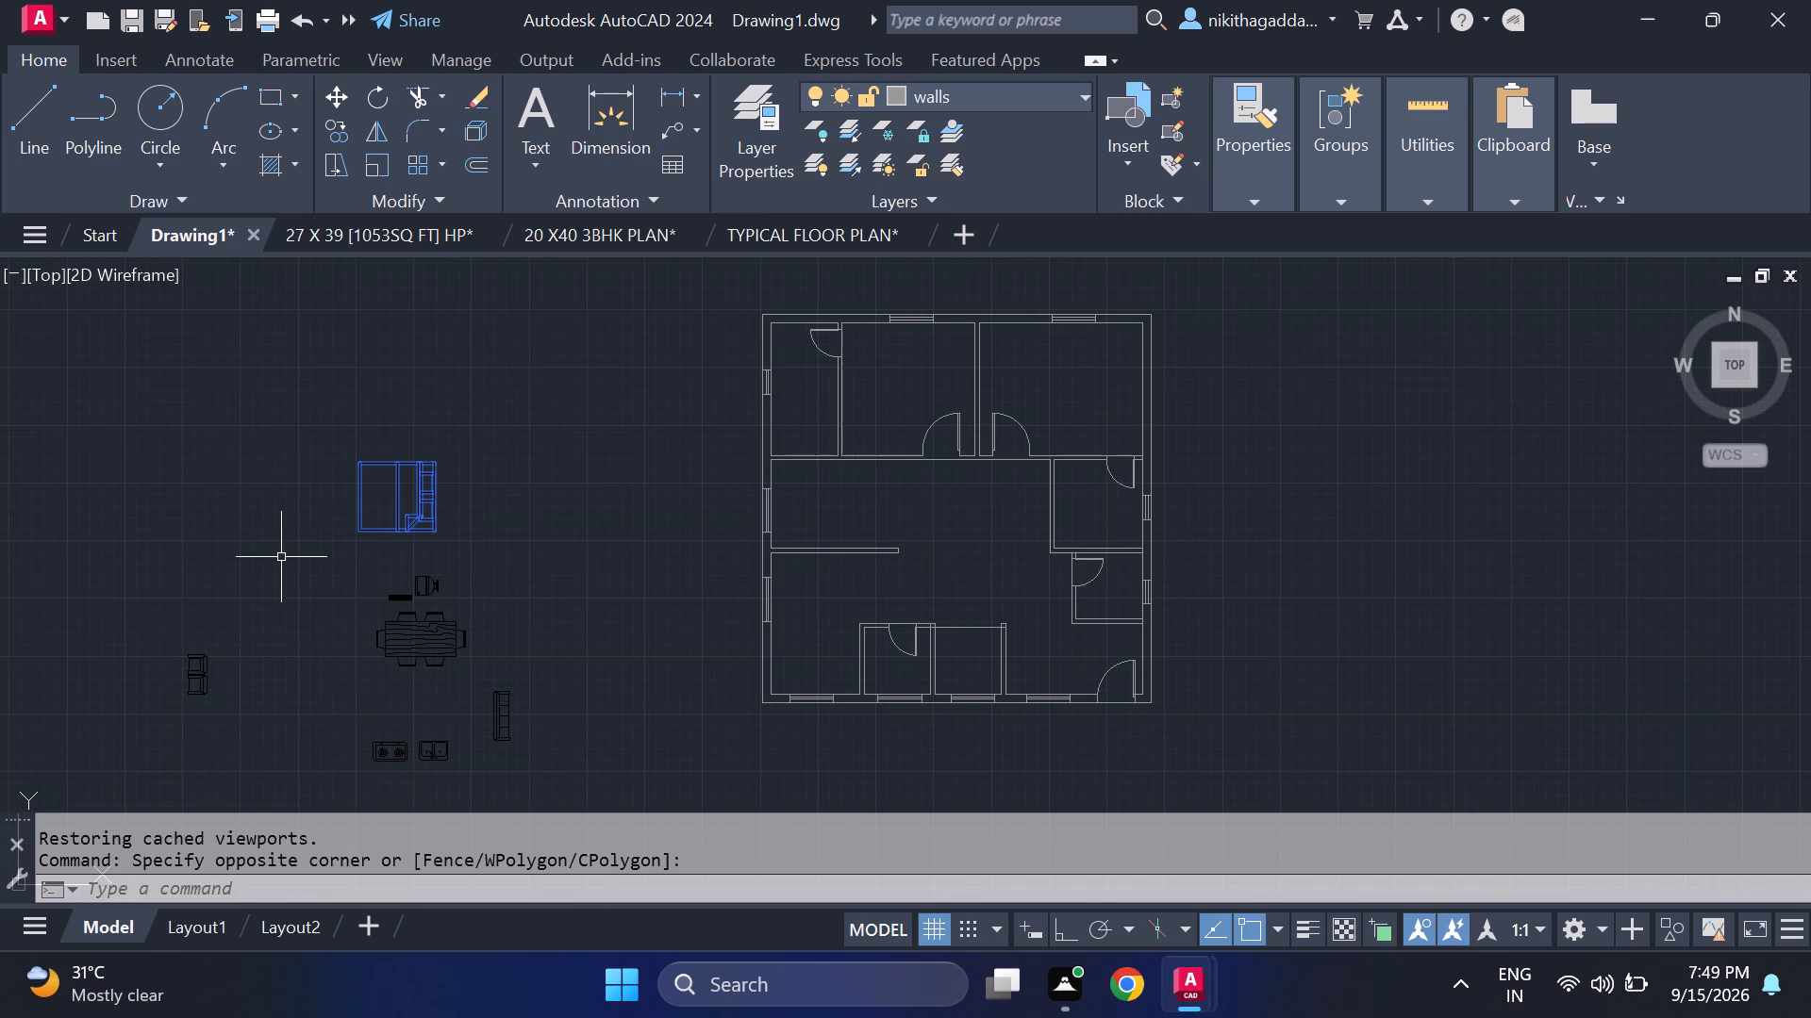
pyautogui.write('ro')
pyautogui.press('Return')
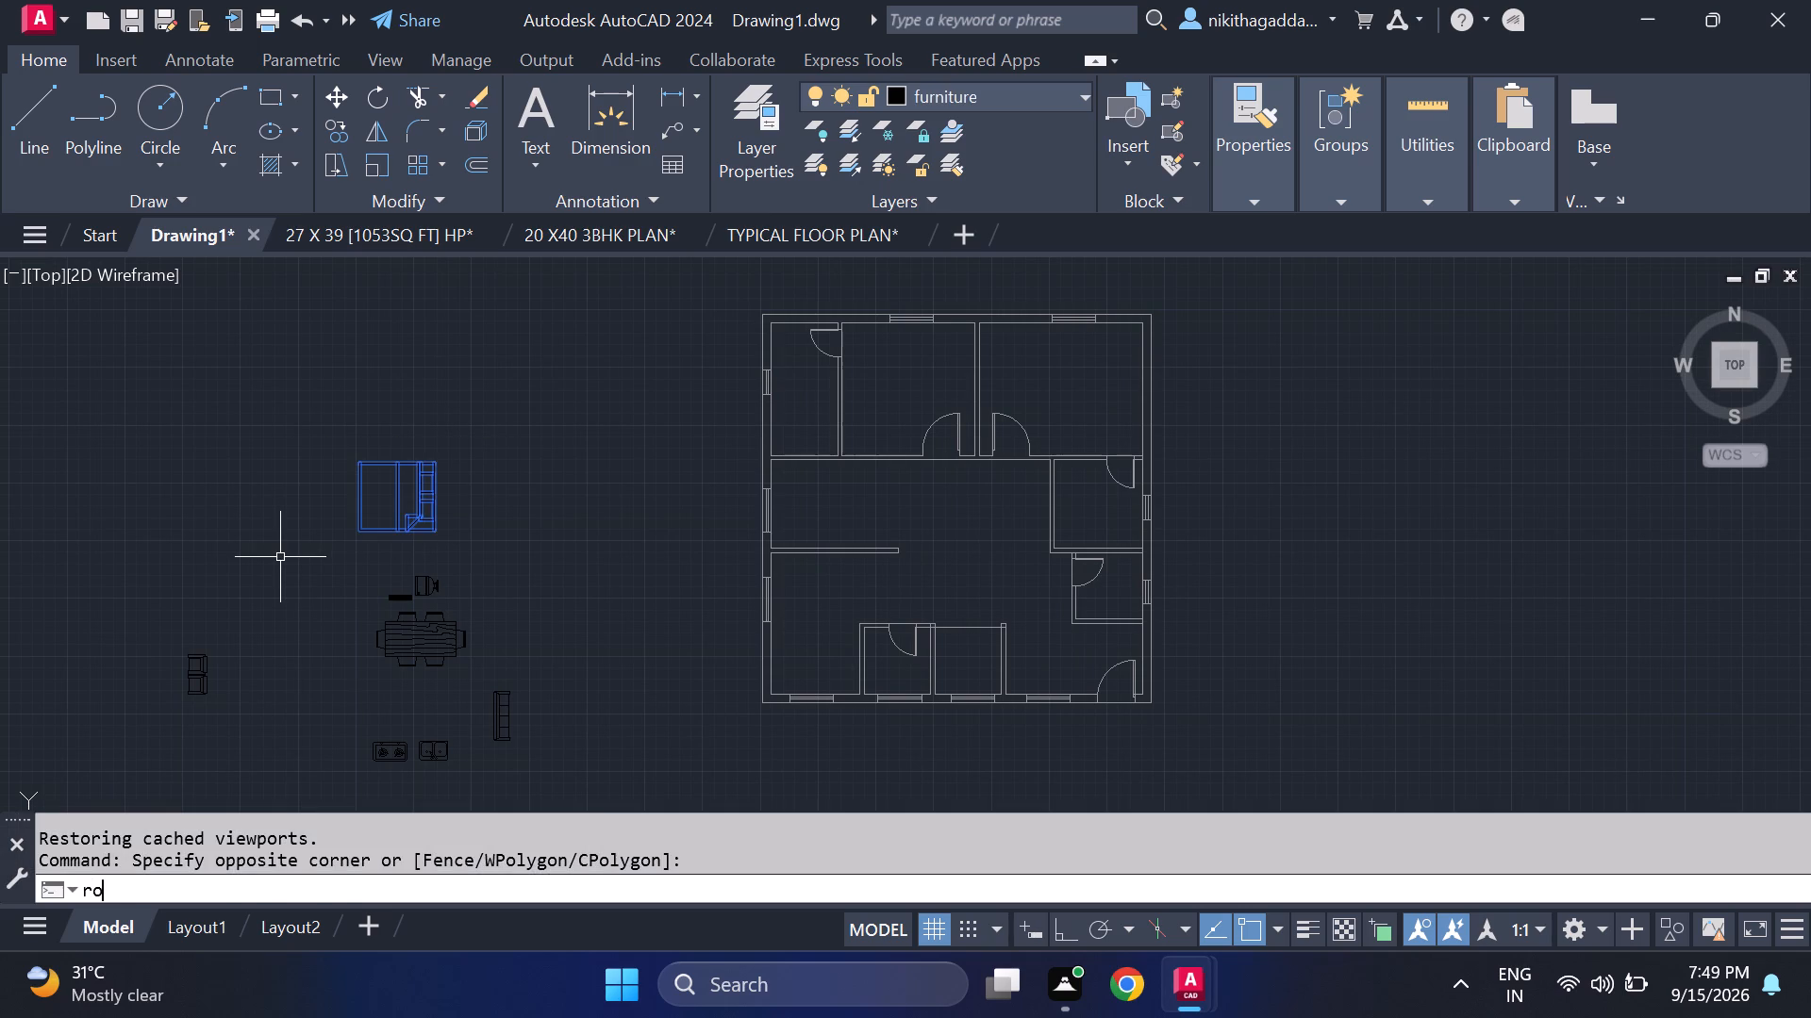
pyautogui.click(389, 496)
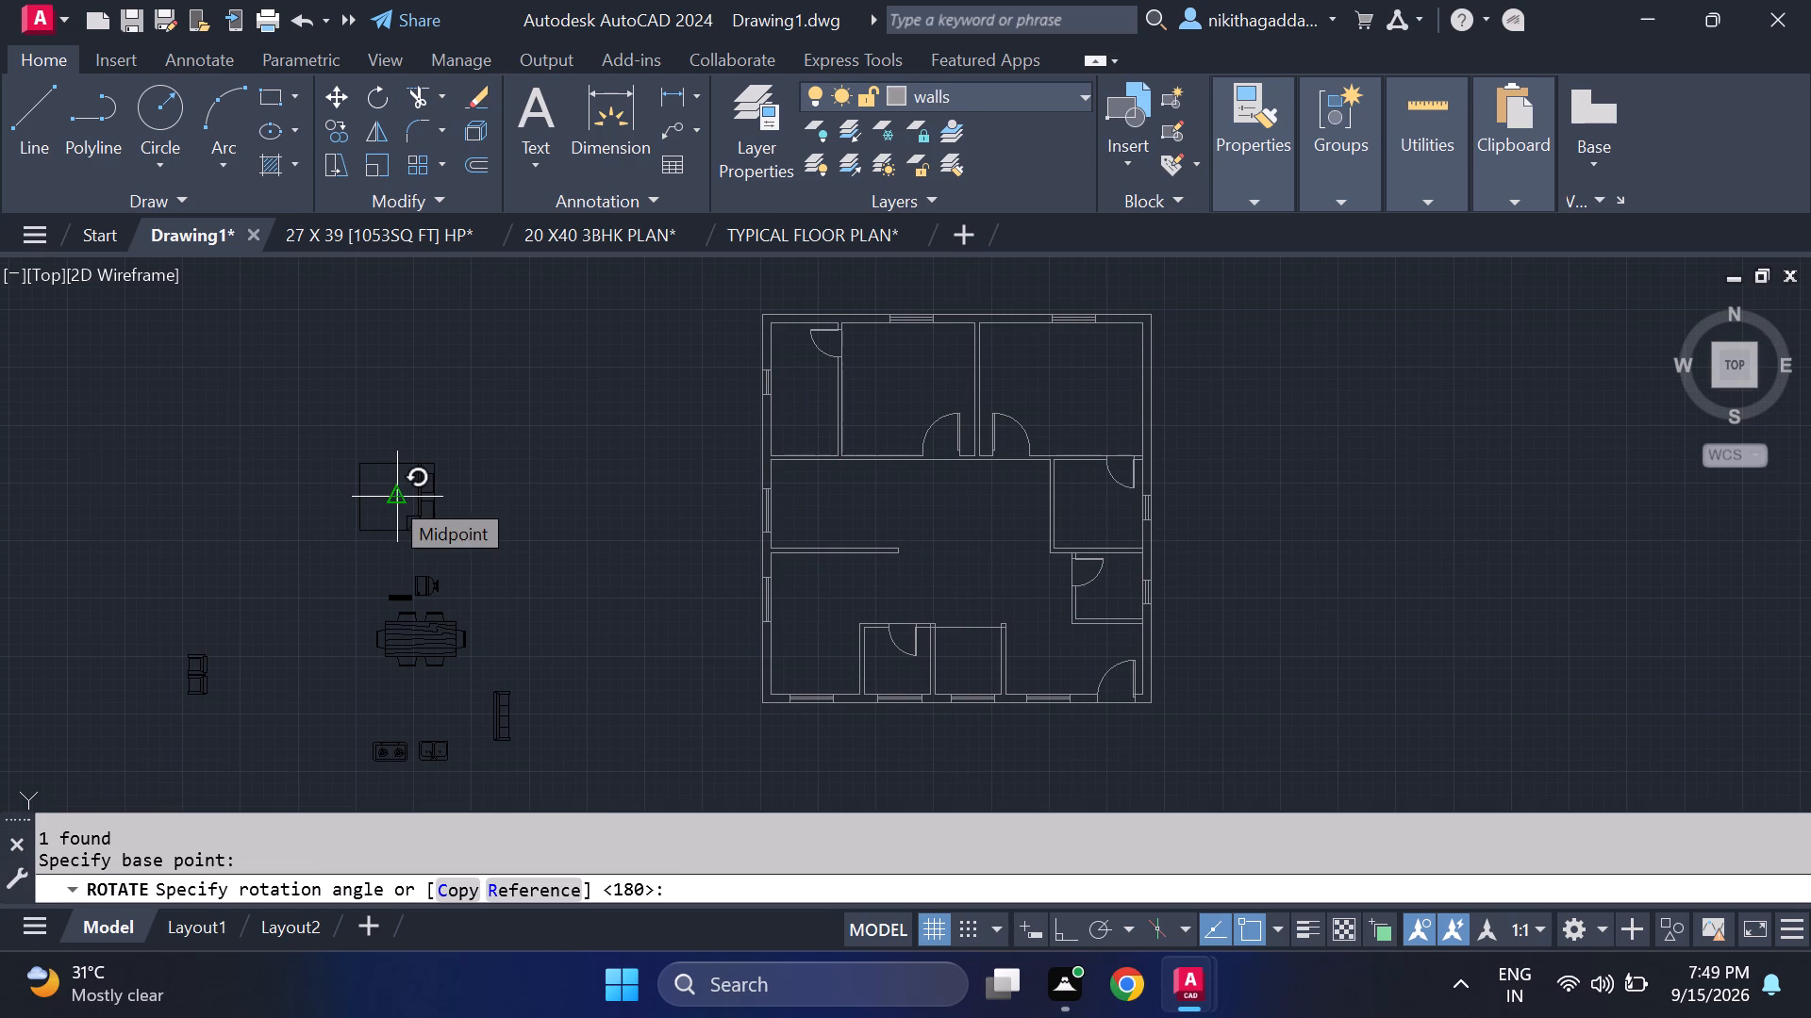
pyautogui.click(393, 710)
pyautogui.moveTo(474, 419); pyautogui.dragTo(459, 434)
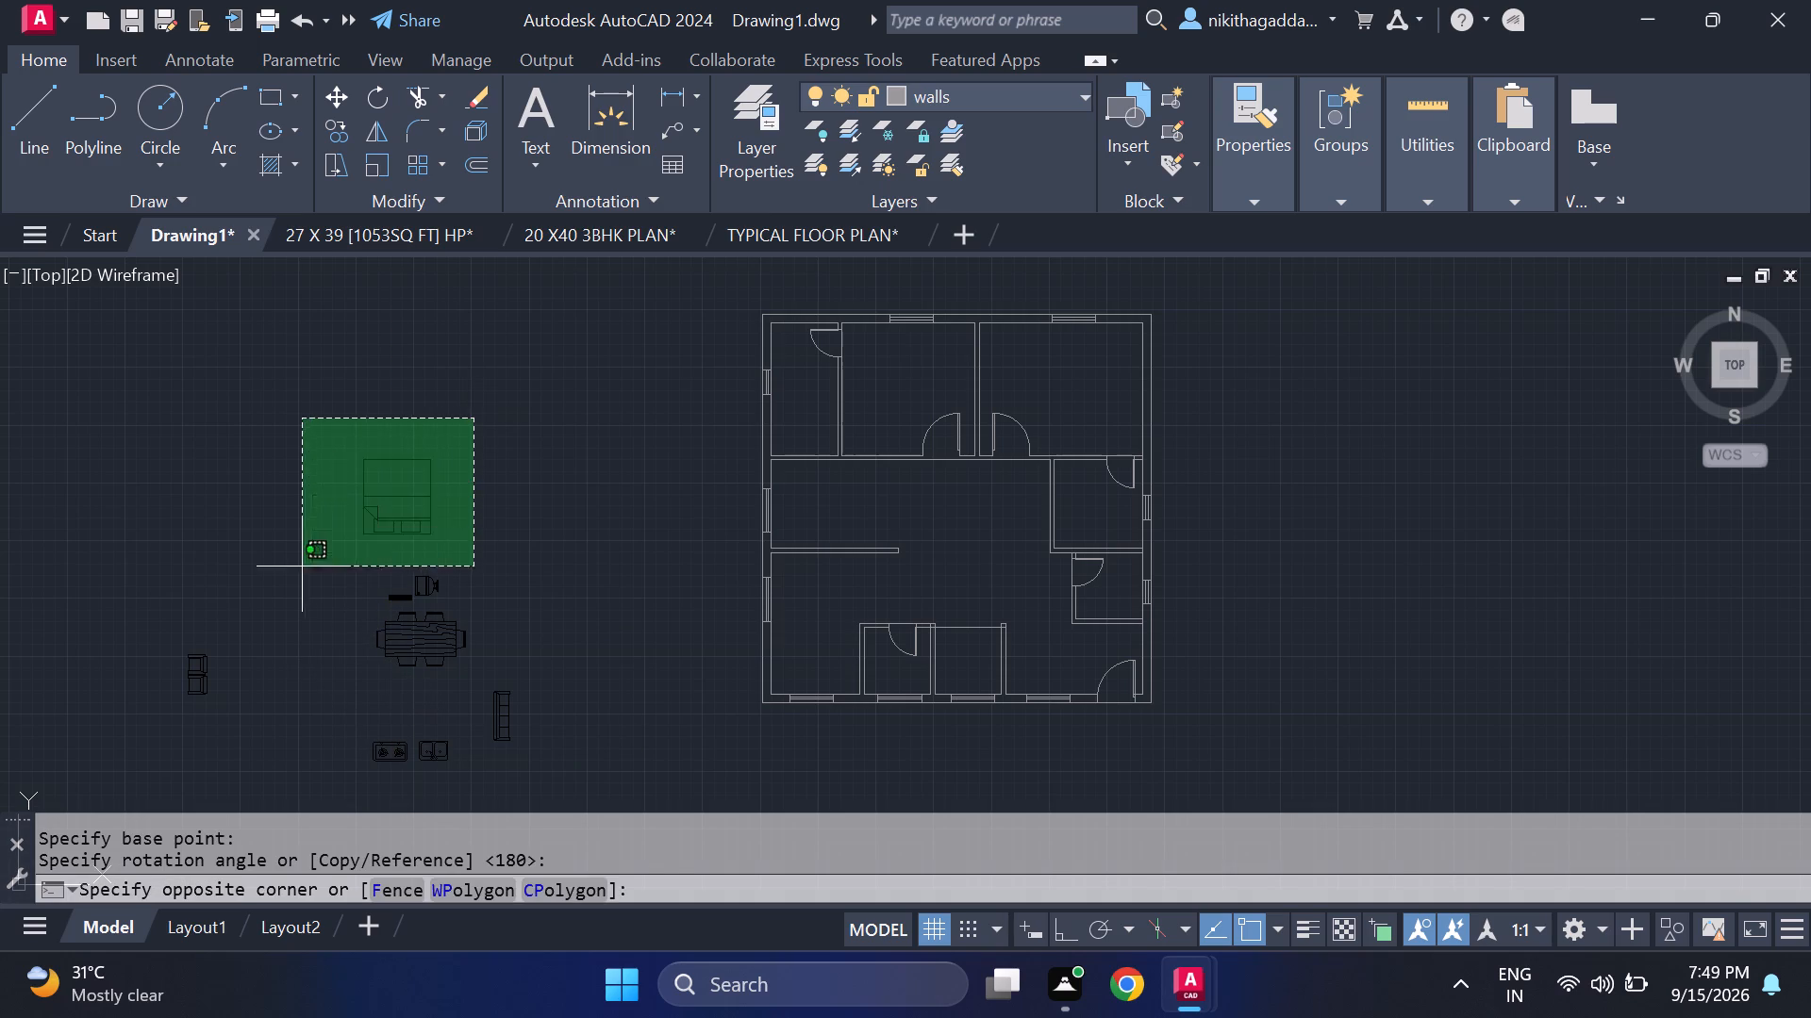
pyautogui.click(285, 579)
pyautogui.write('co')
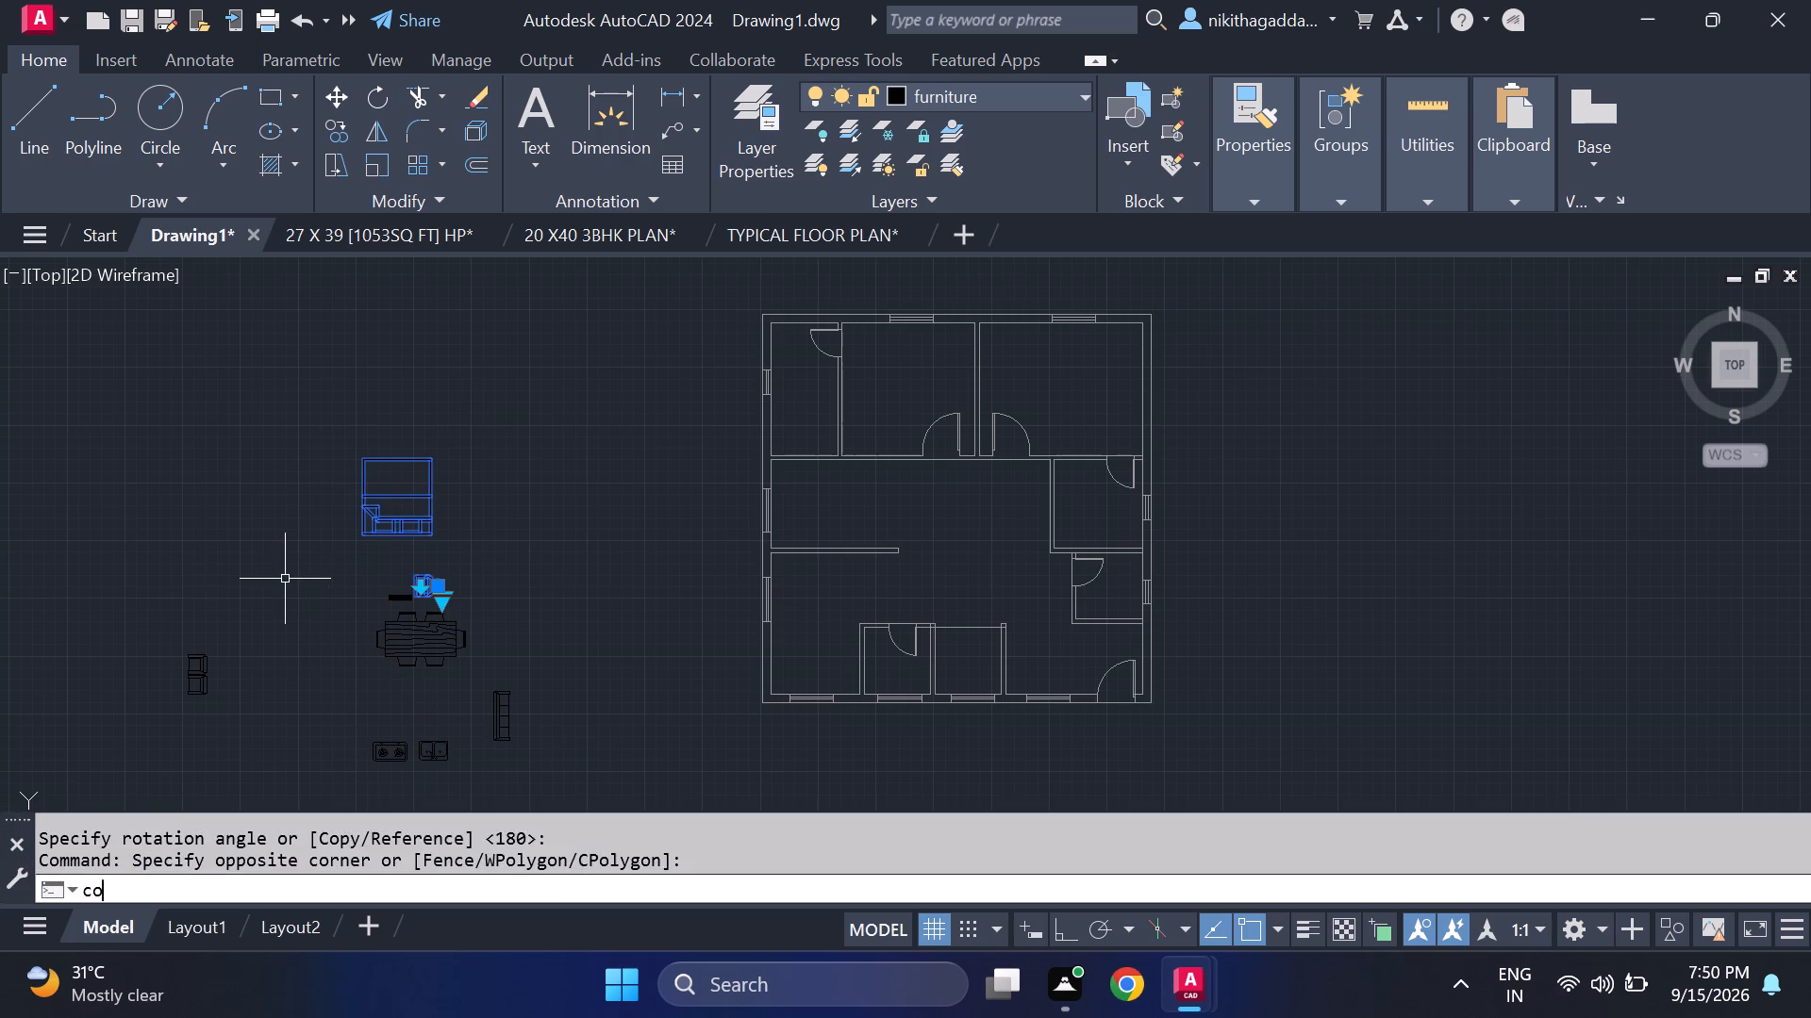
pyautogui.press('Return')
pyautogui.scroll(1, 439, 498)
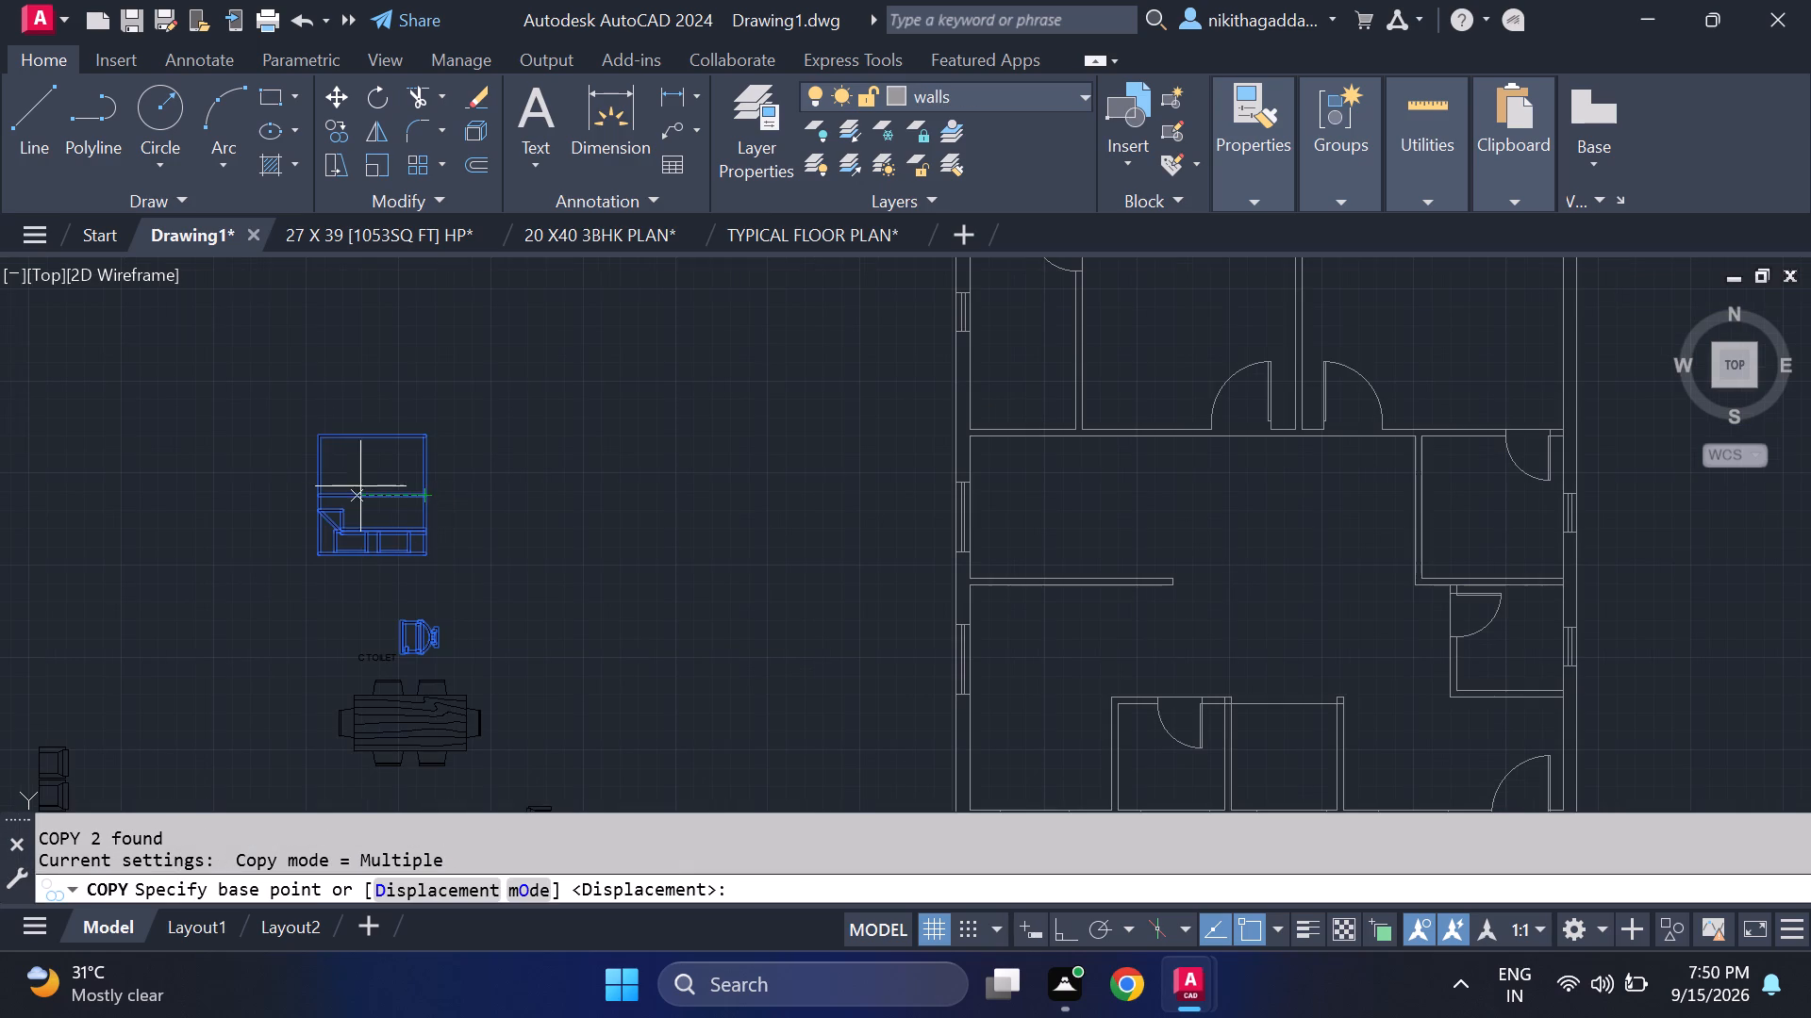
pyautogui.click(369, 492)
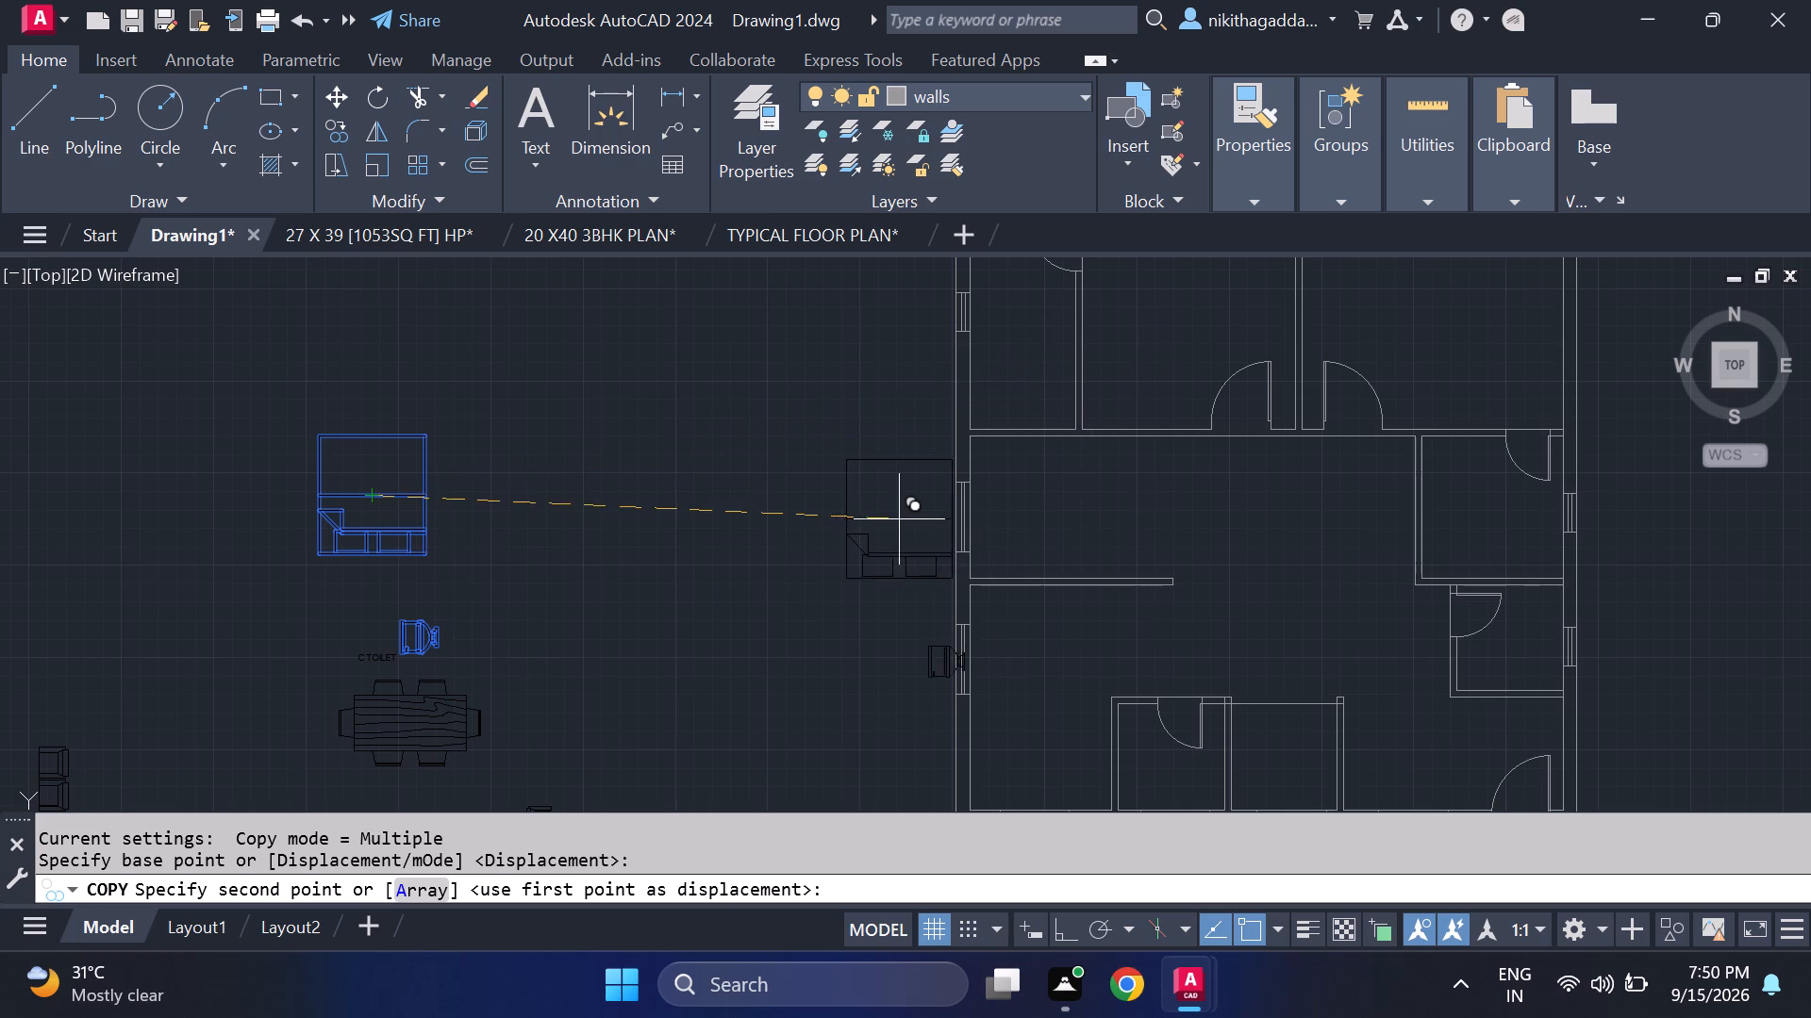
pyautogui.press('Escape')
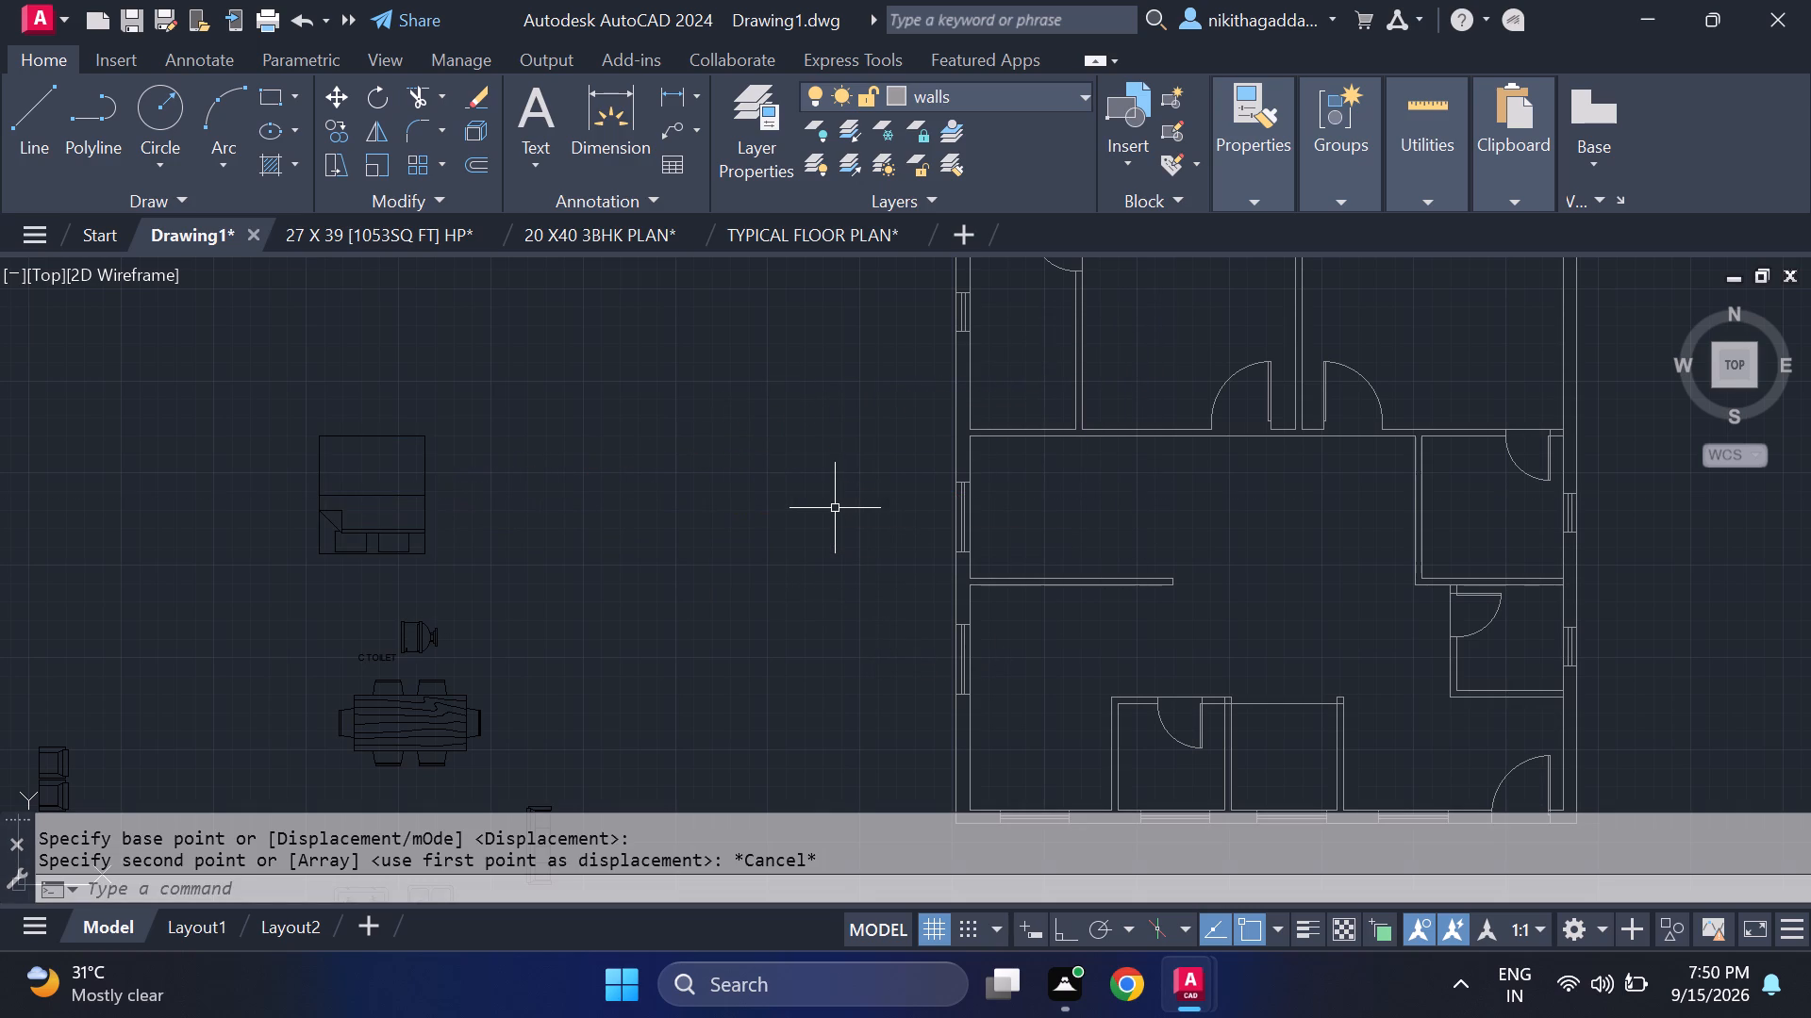
# Copy the bed into both northern bedrooms, with headboards against the south walls and the two copies level, about 16'-11" apart.
pyautogui.moveTo(600, 322); pyautogui.dragTo(566, 366)
pyautogui.click(215, 556)
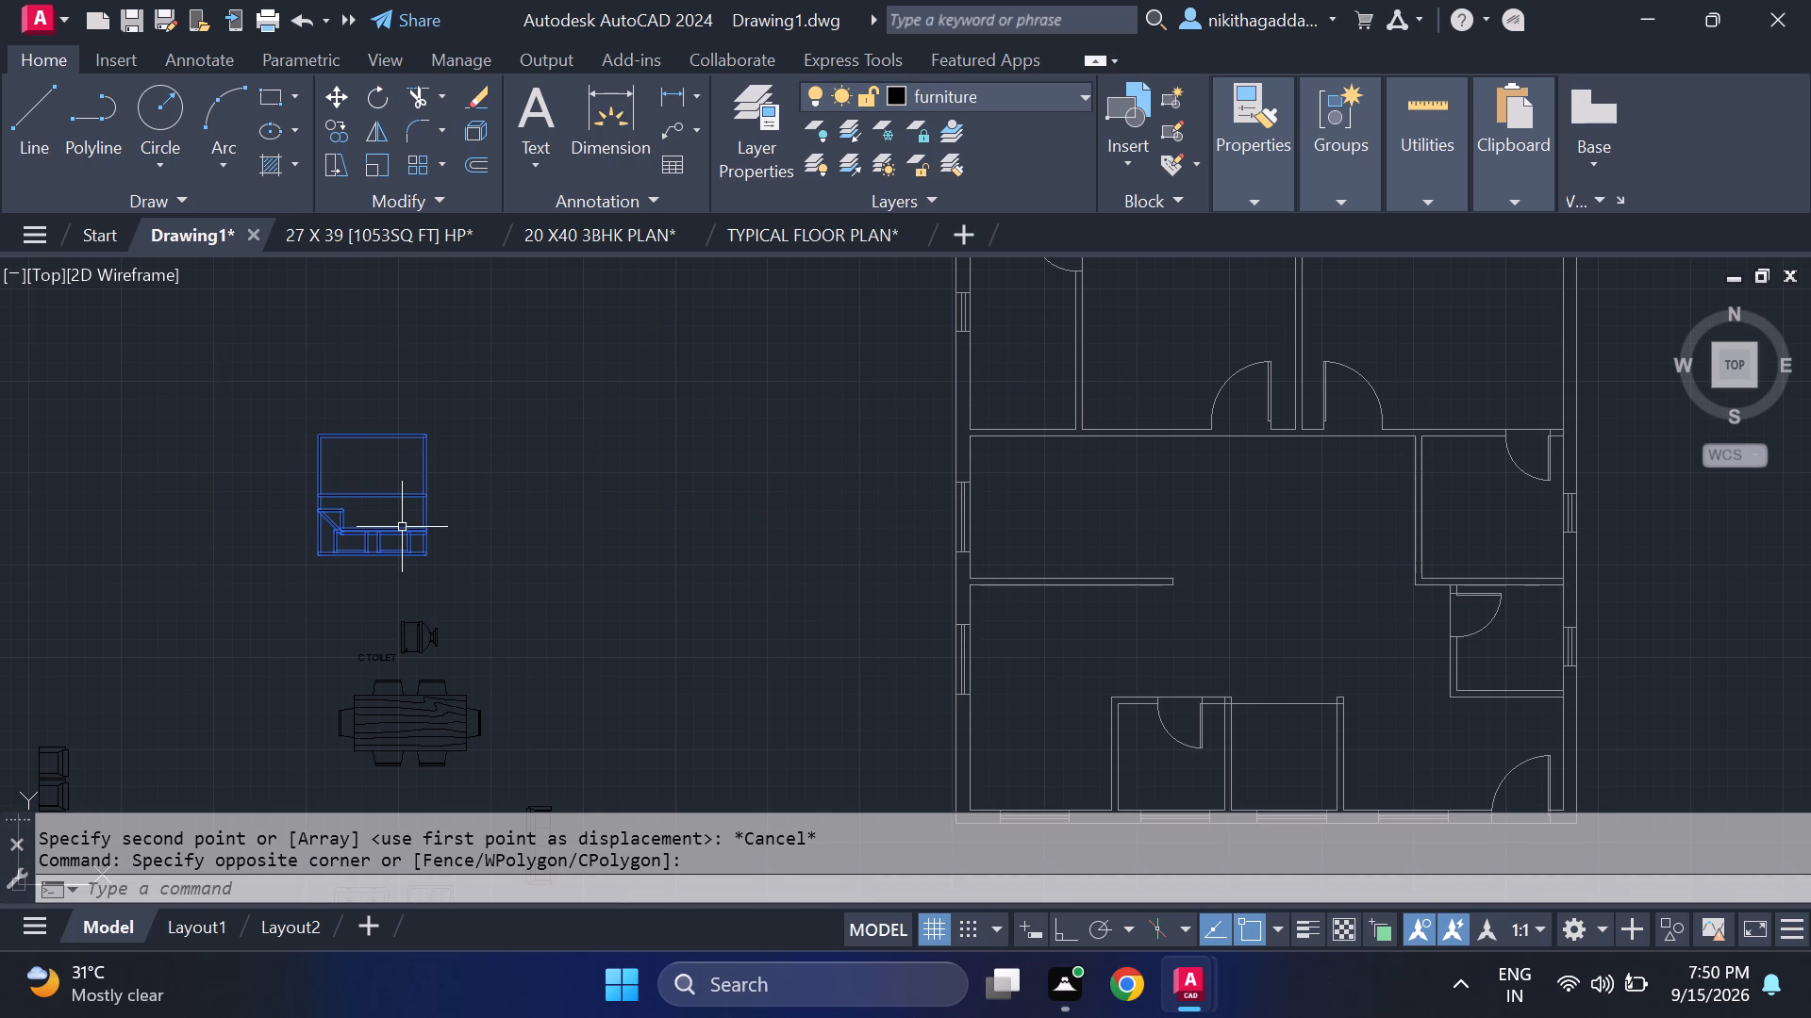
pyautogui.write('co')
pyautogui.press('Return')
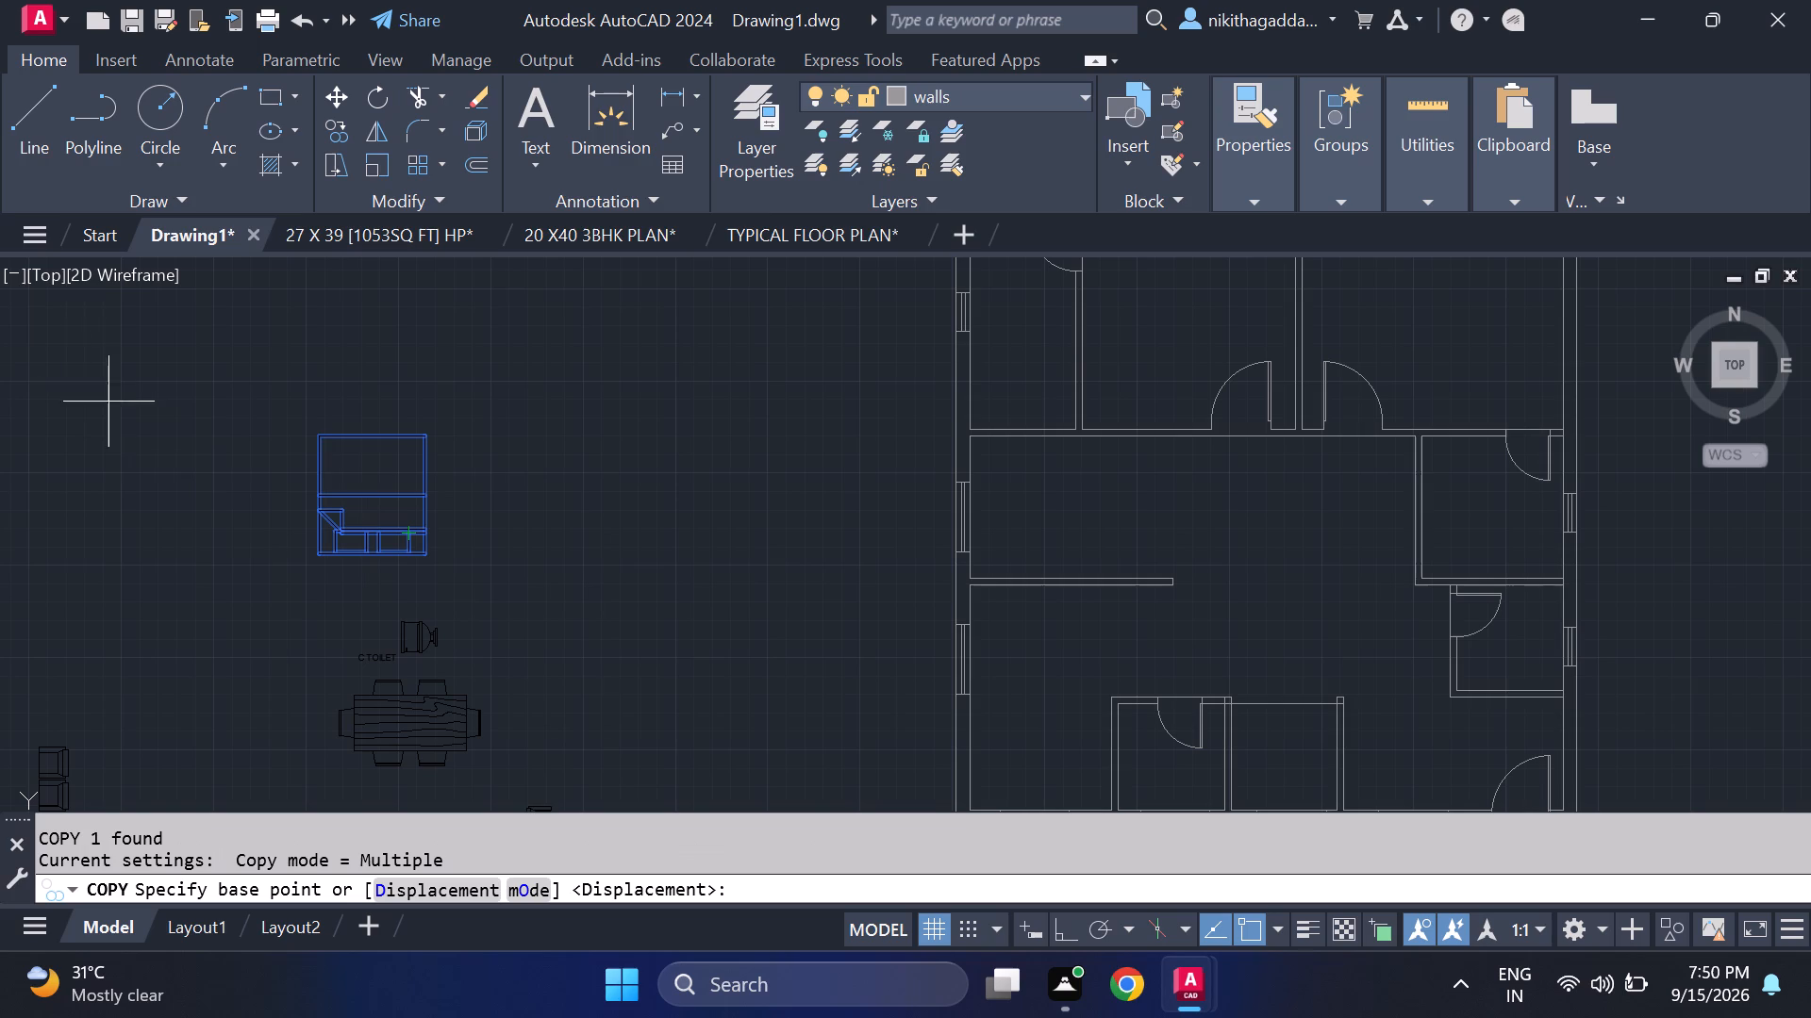
pyautogui.click(376, 497)
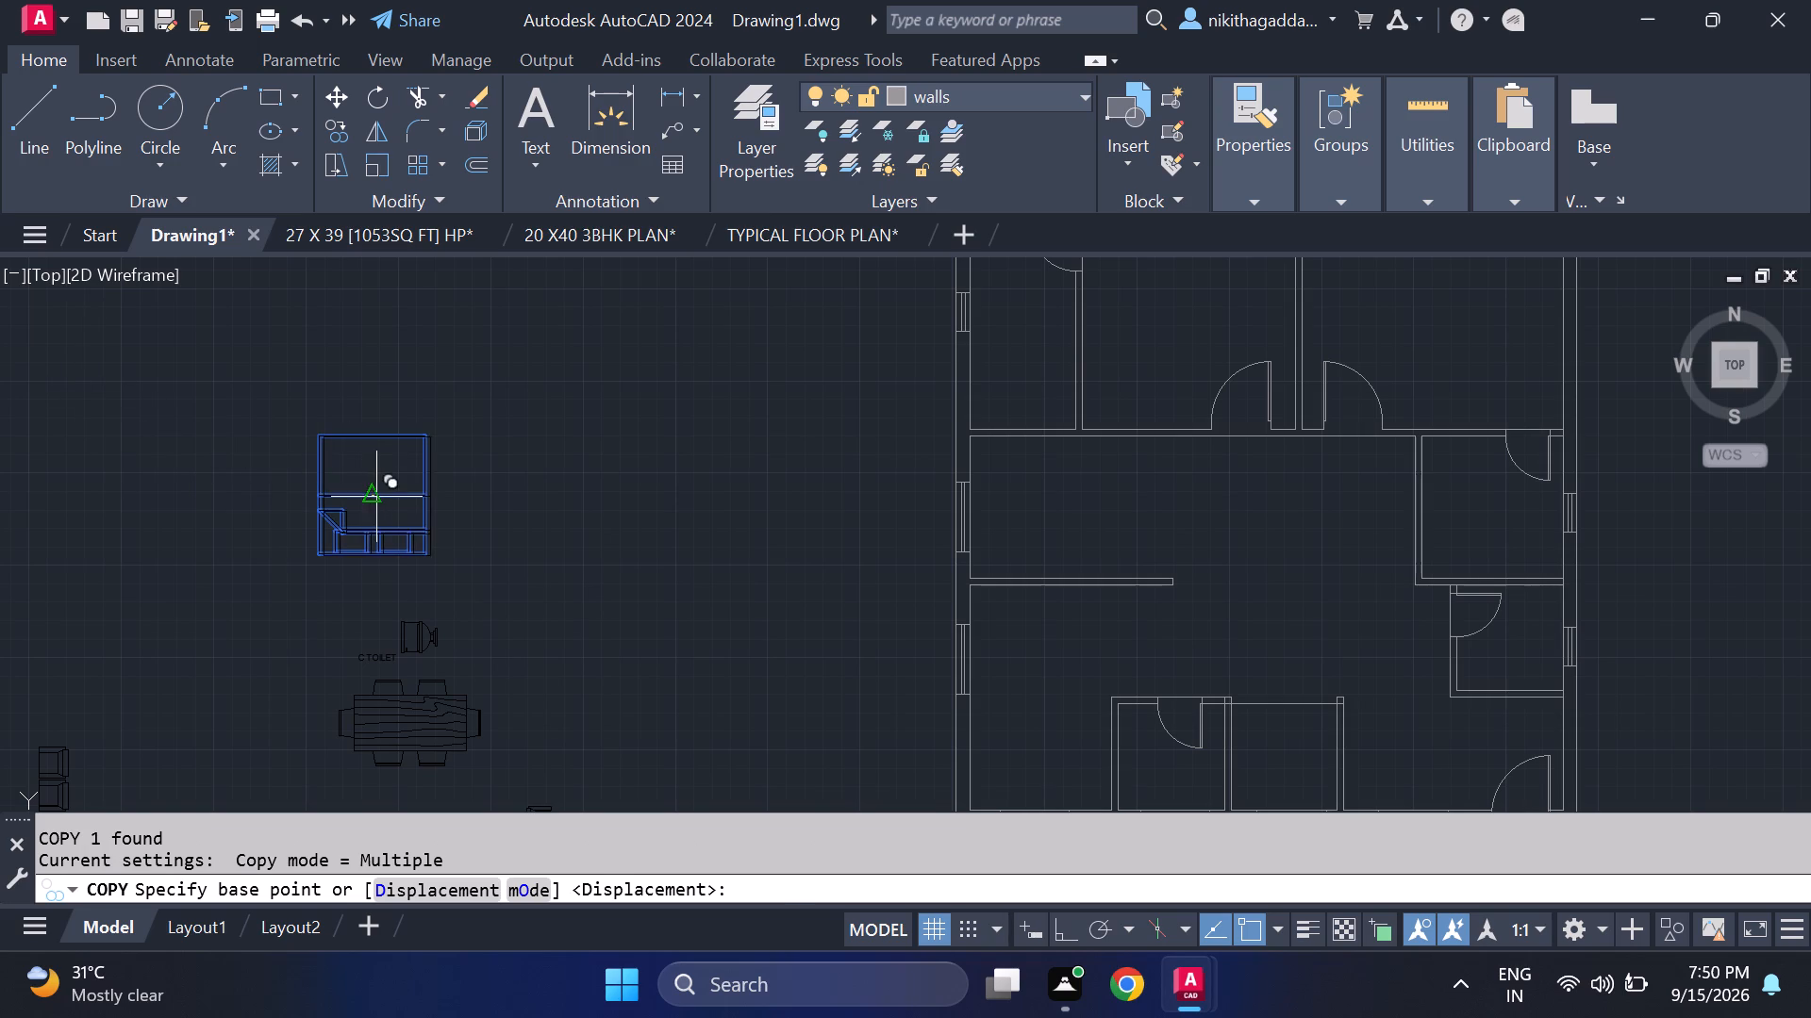
pyautogui.scroll(-1, 731, 468)
pyautogui.moveTo(714, 472); pyautogui.dragTo(285, 626, button='middle')
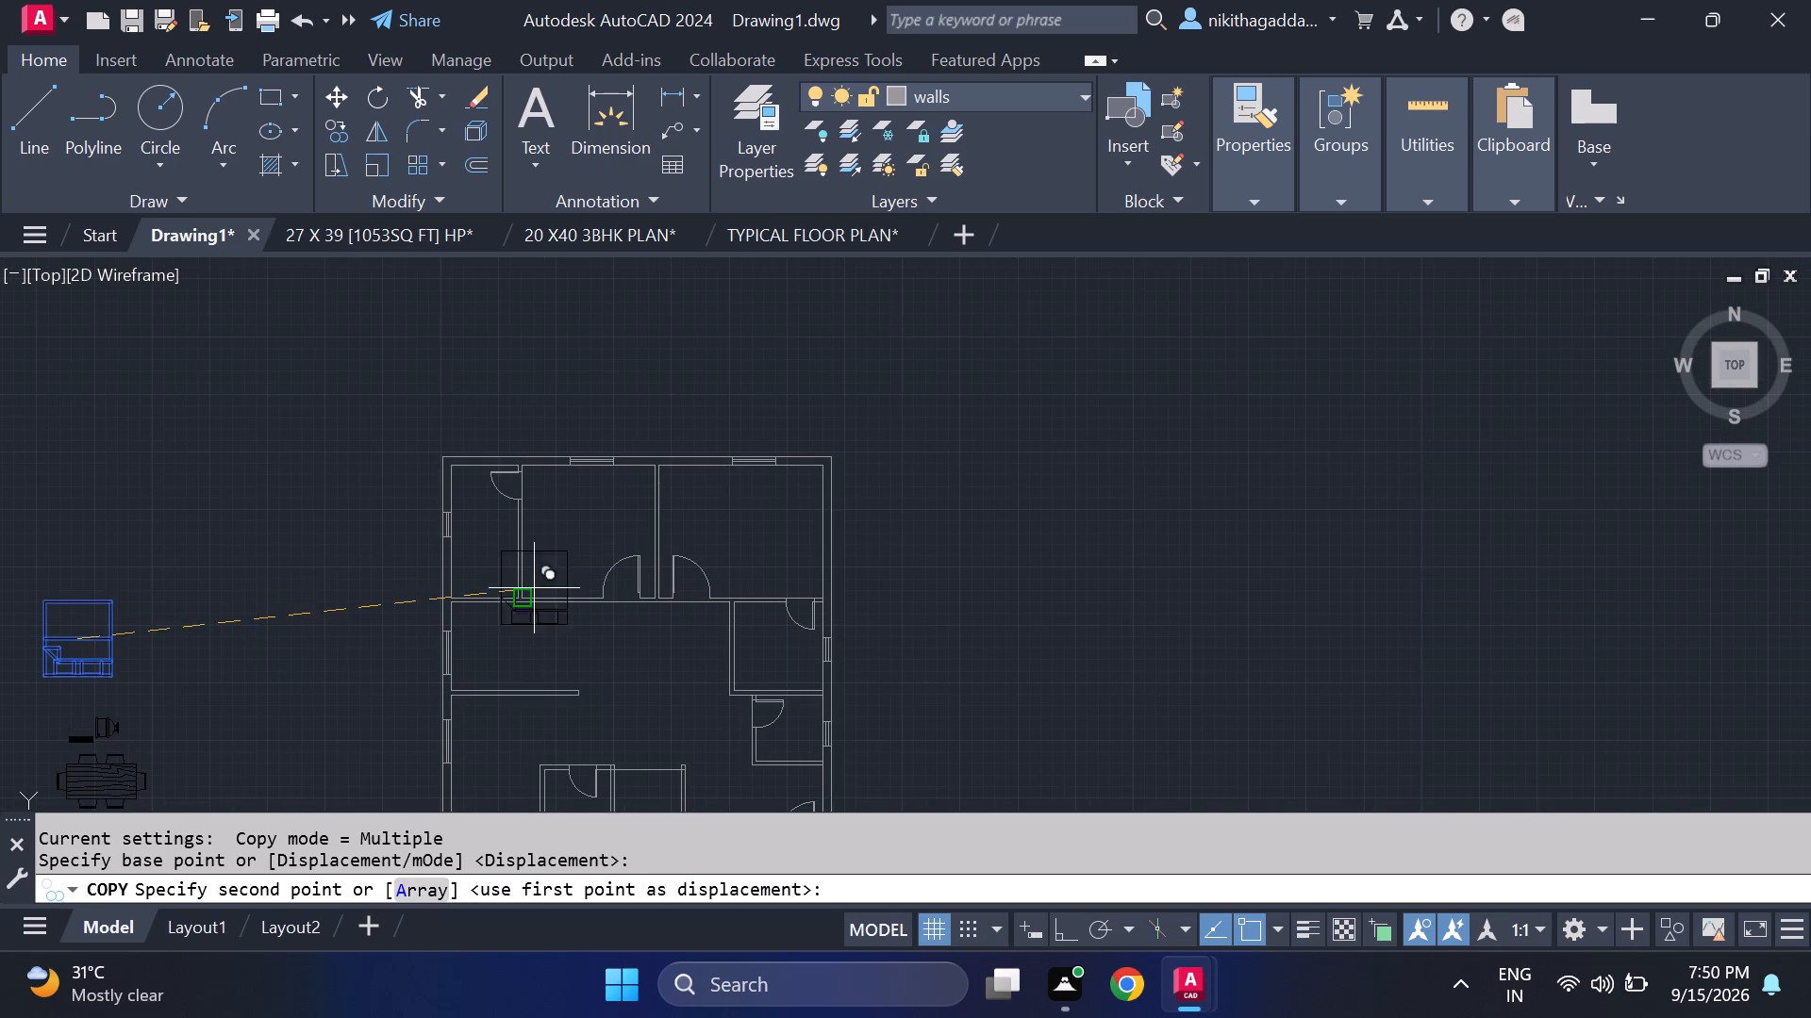
pyautogui.scroll(2, 637, 586)
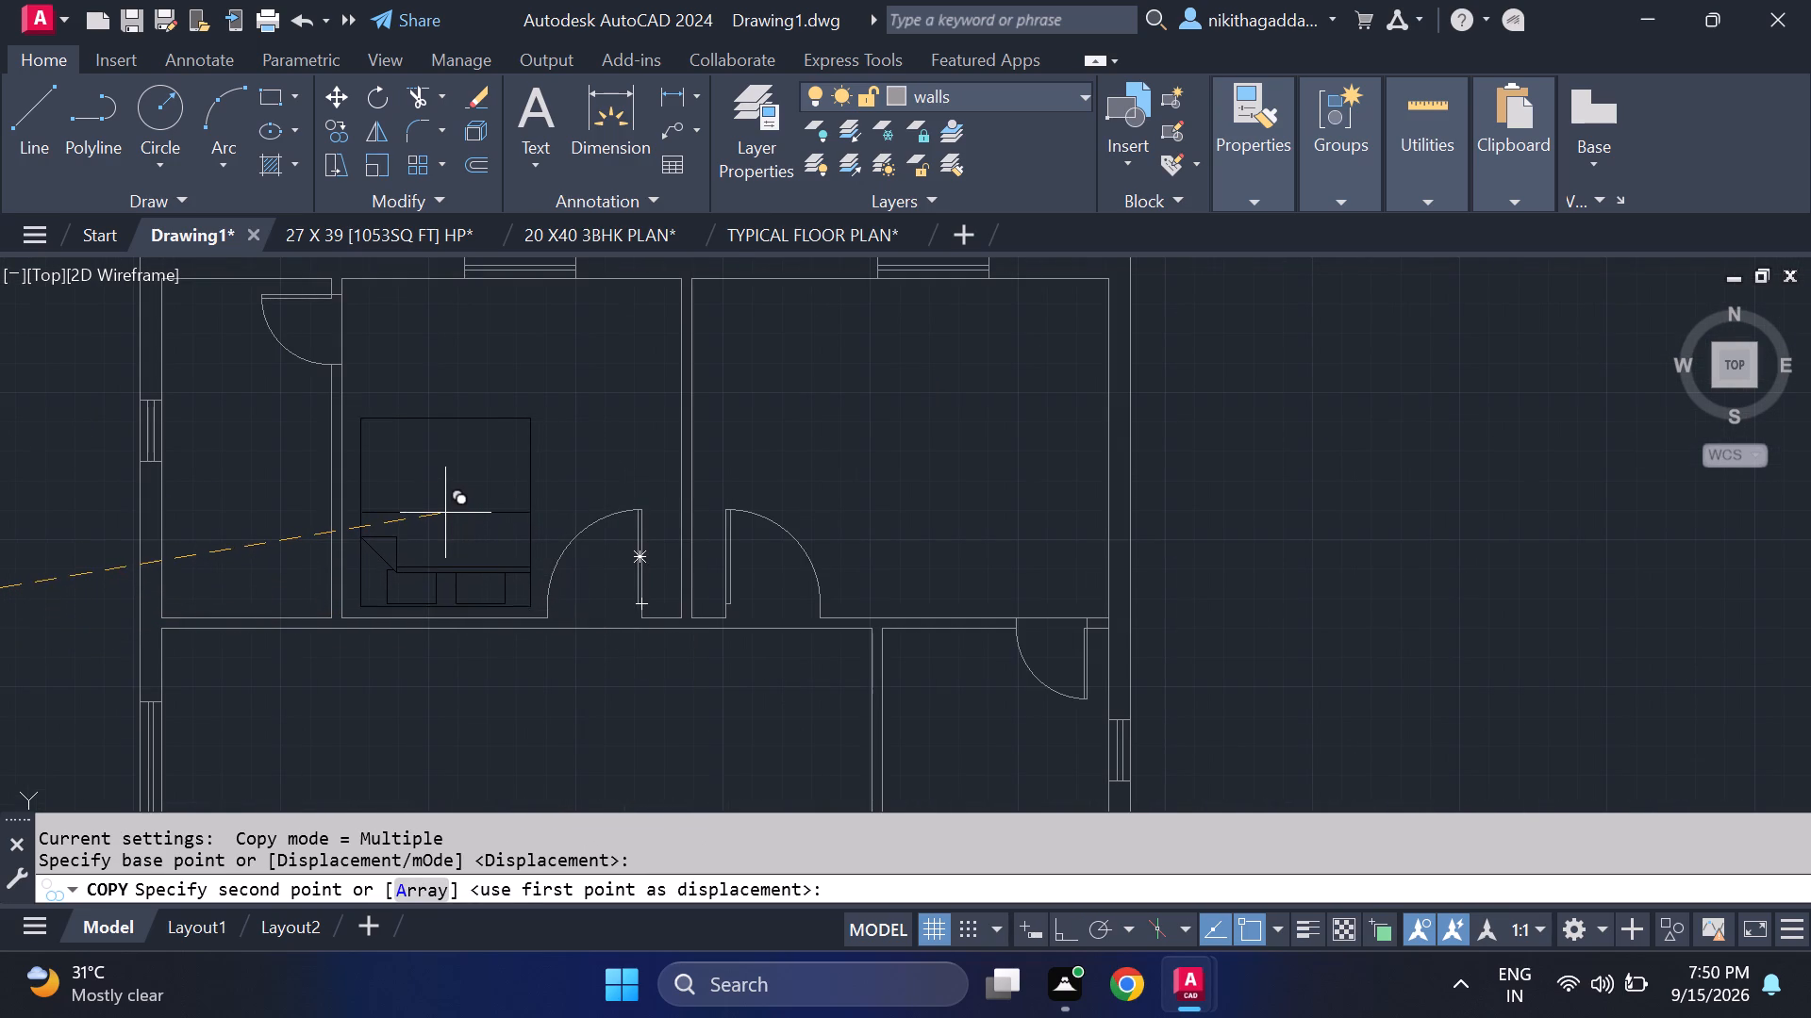
pyautogui.click(443, 520)
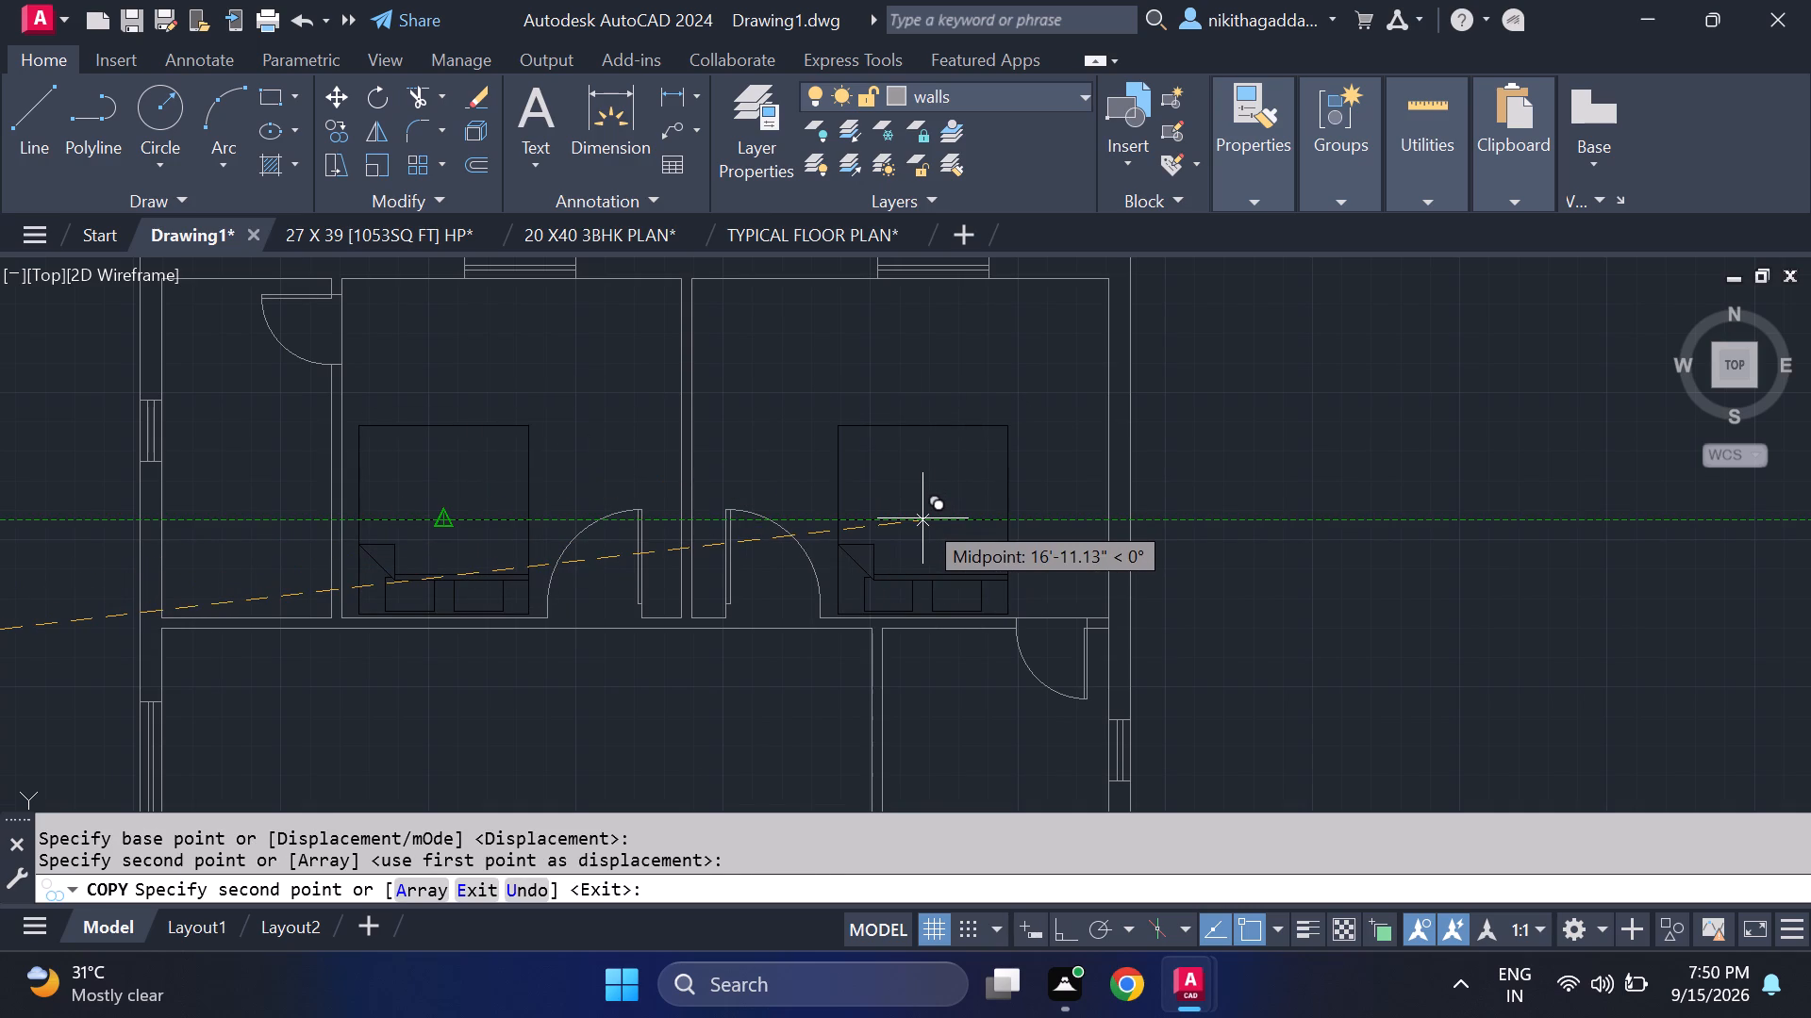
pyautogui.click(922, 518)
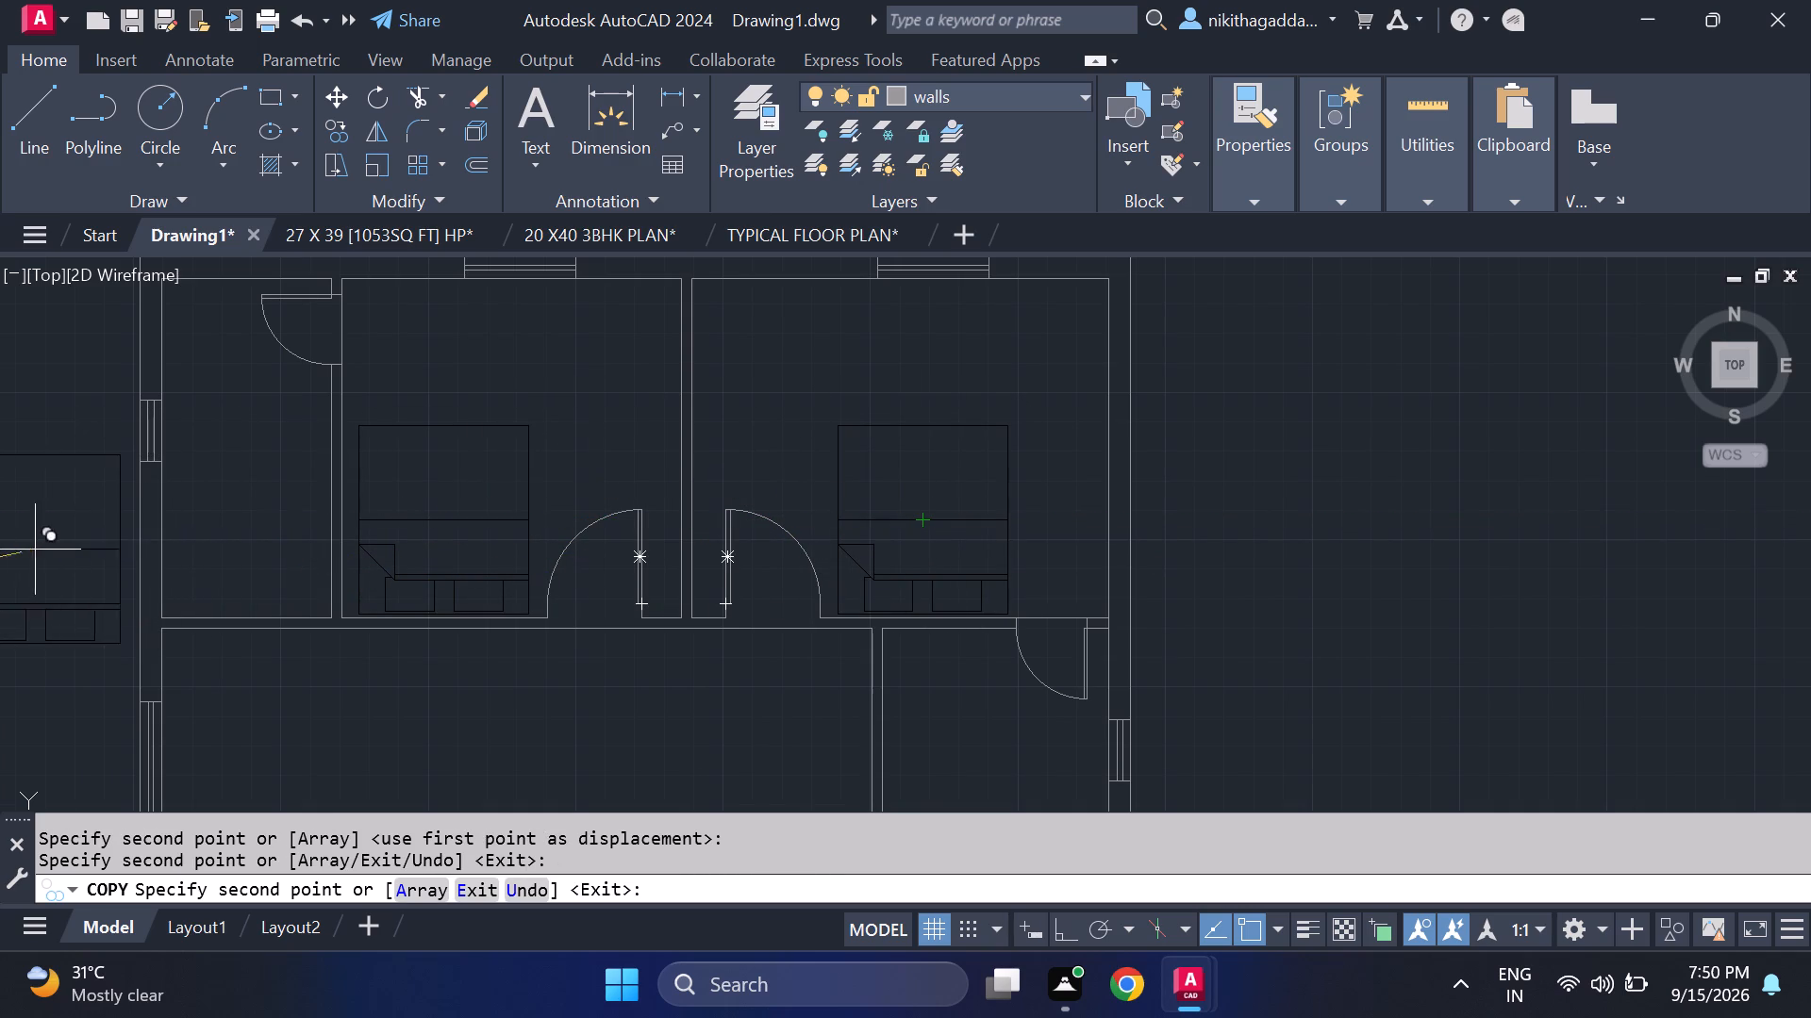
pyautogui.scroll(-1, 109, 582)
pyautogui.moveTo(115, 578); pyautogui.dragTo(360, 535, button='middle')
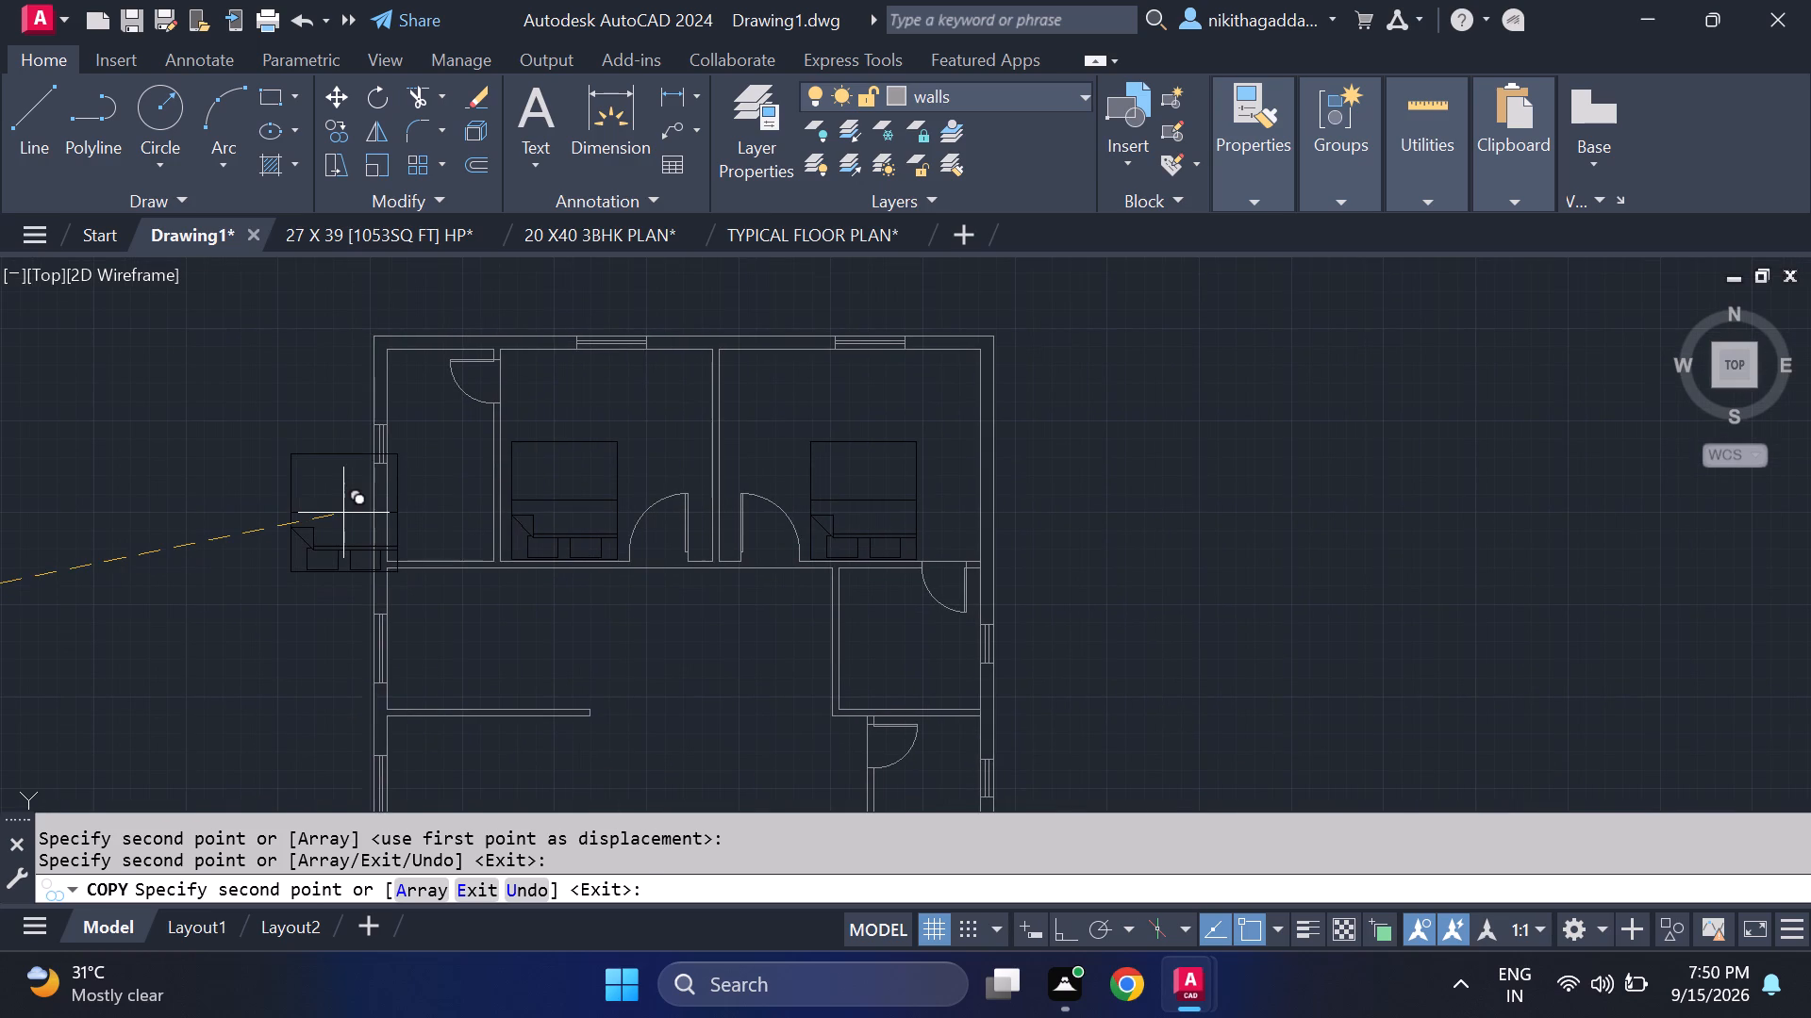
pyautogui.press('Escape')
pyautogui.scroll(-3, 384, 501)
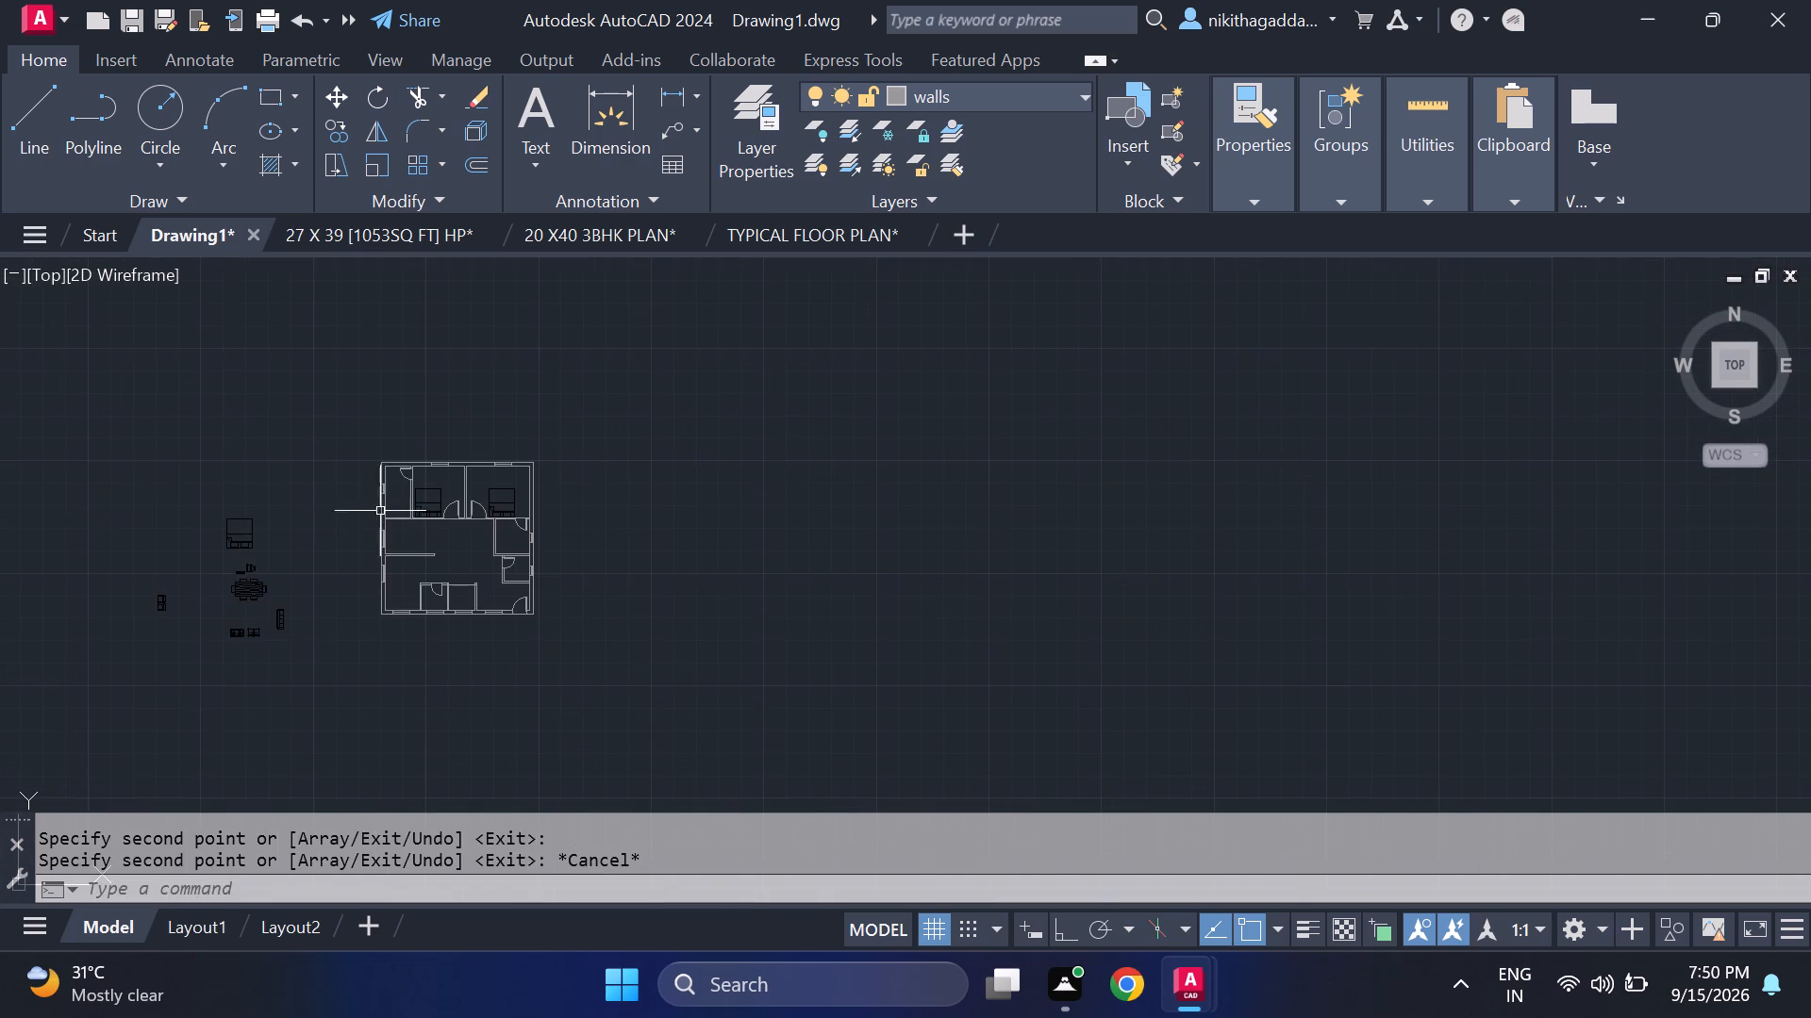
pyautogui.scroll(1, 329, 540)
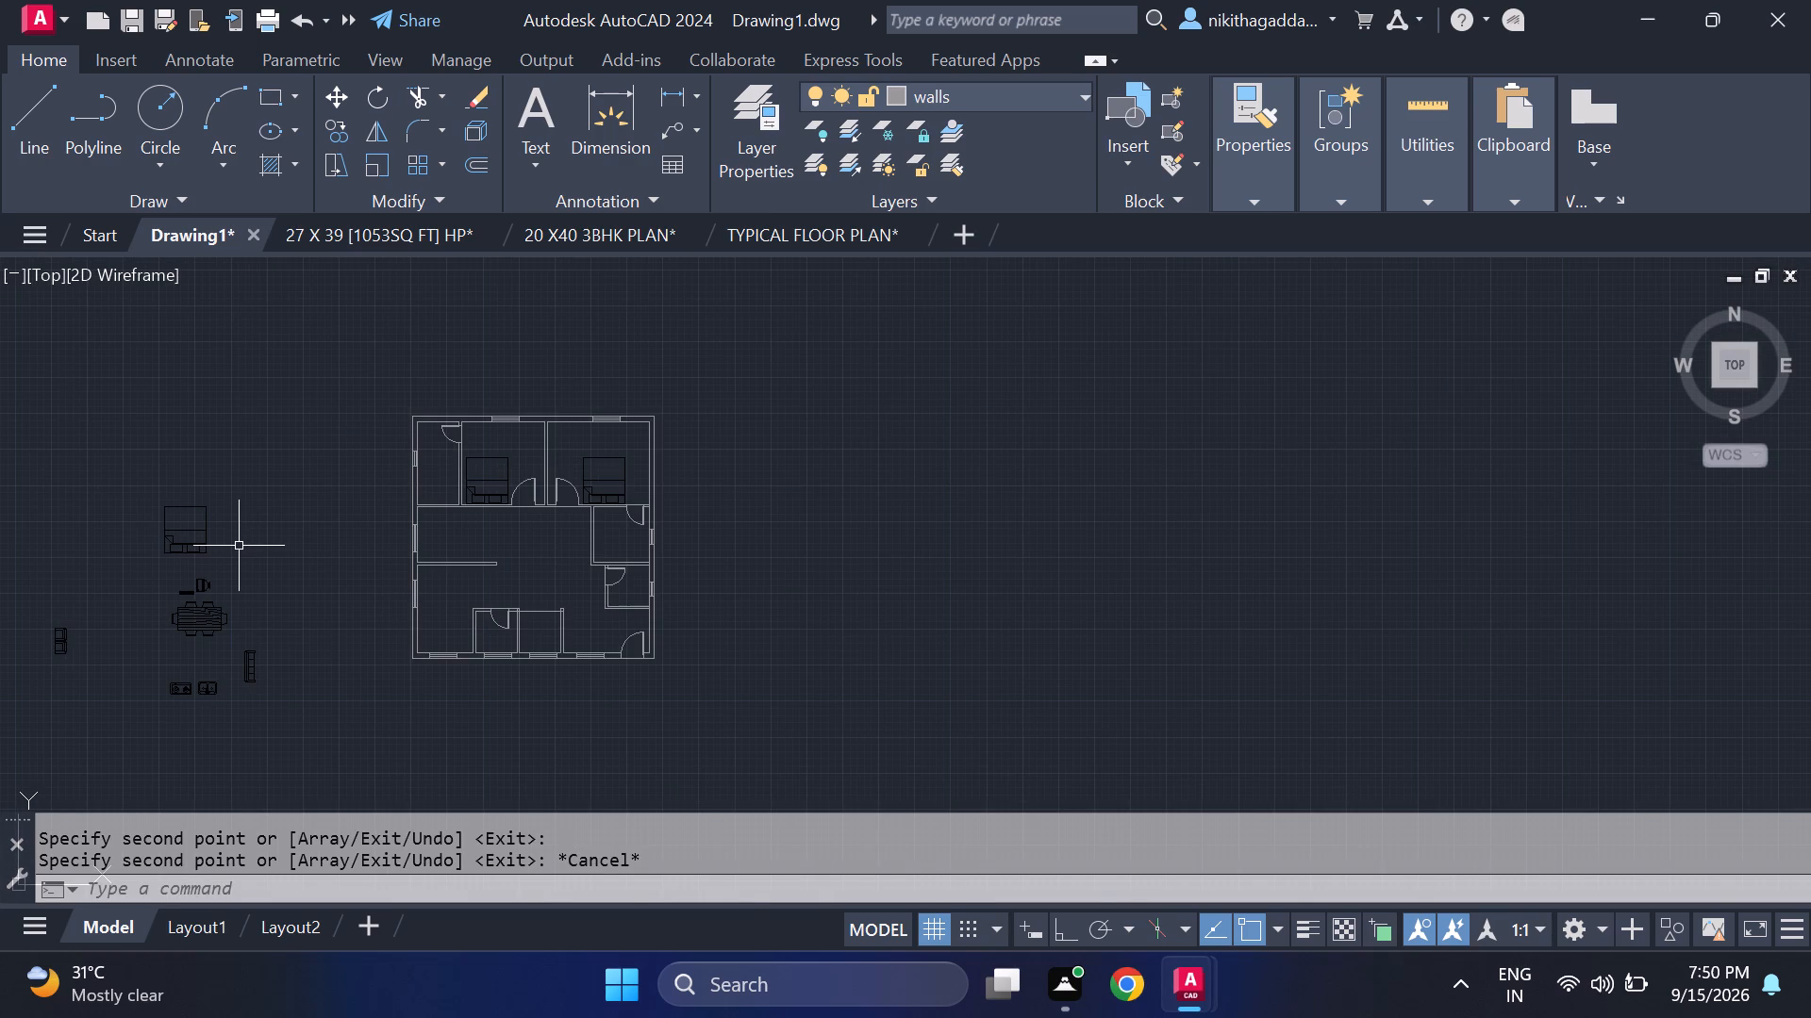
# Select the toilet fixture lying north of the dining table, in the pasted furniture west of the floor plan.
pyautogui.moveTo(244, 543); pyautogui.dragTo(263, 546, button='middle')
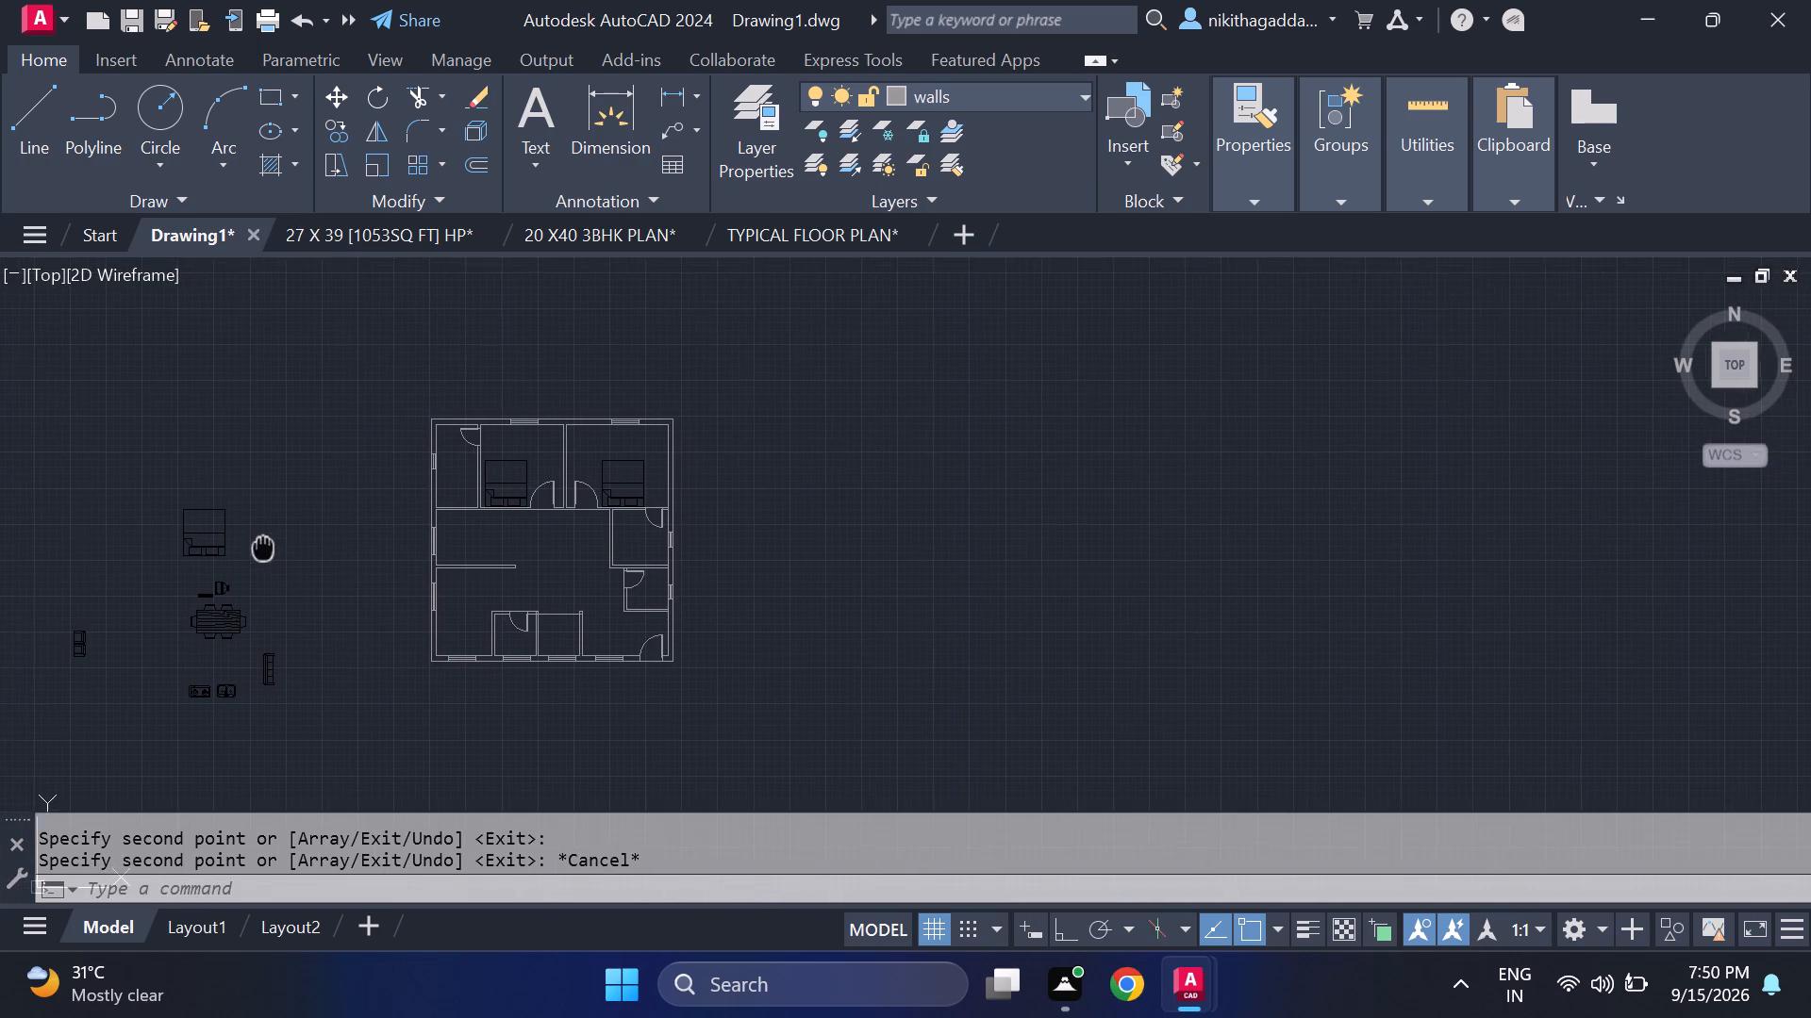
pyautogui.moveTo(263, 546); pyautogui.dragTo(374, 496, button='middle')
pyautogui.scroll(1, 265, 686)
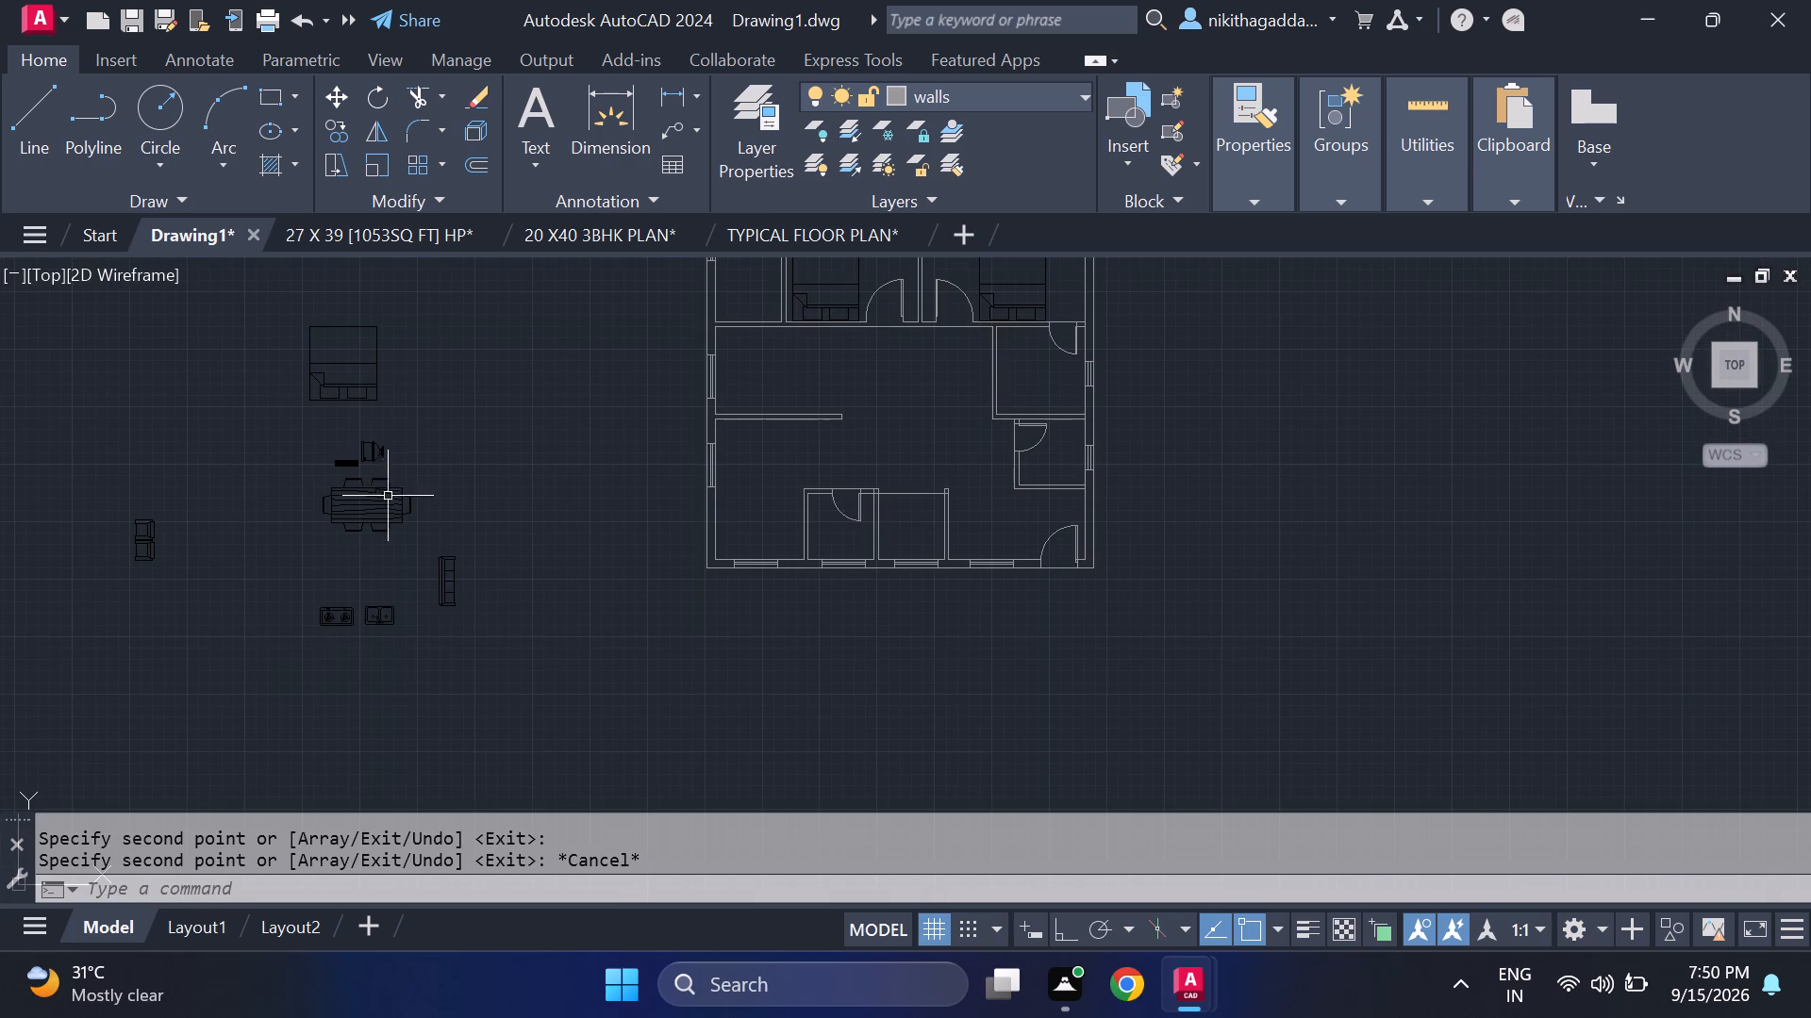
pyautogui.scroll(2, 99, 0)
pyautogui.scroll(2, 263, 575)
pyautogui.moveTo(458, 481); pyautogui.dragTo(418, 633, button='middle')
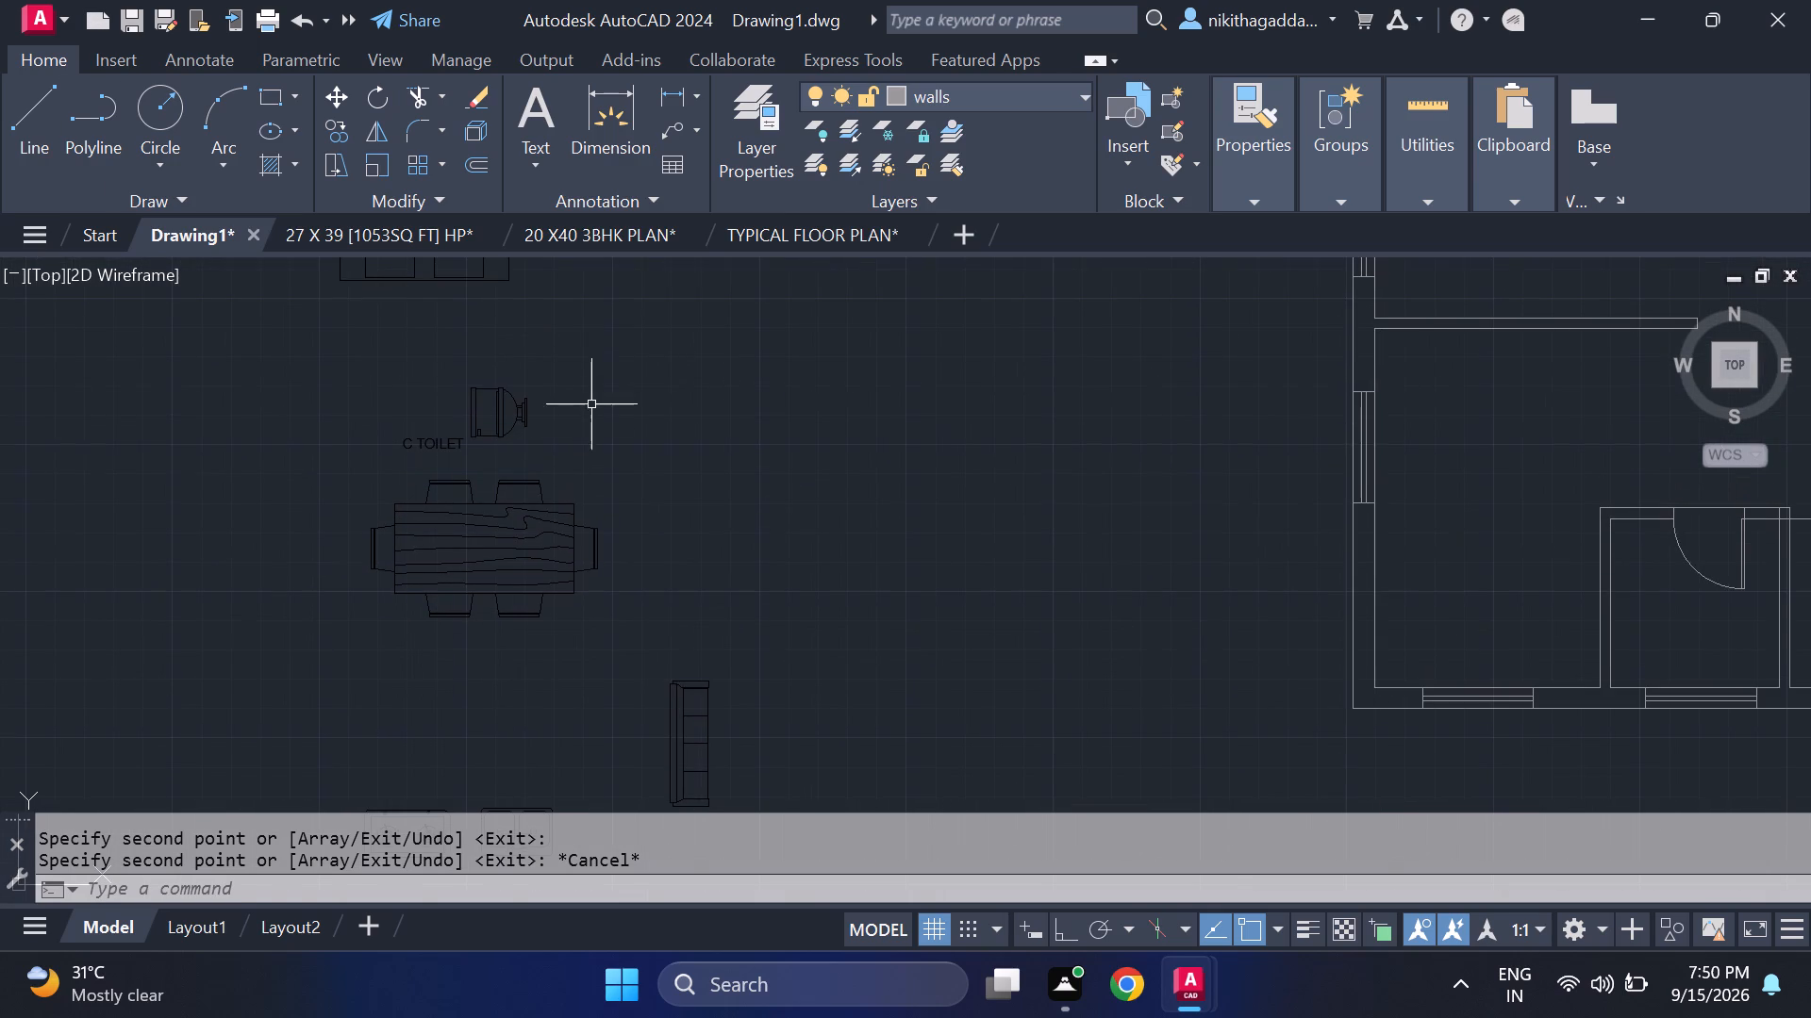
pyautogui.click(591, 385)
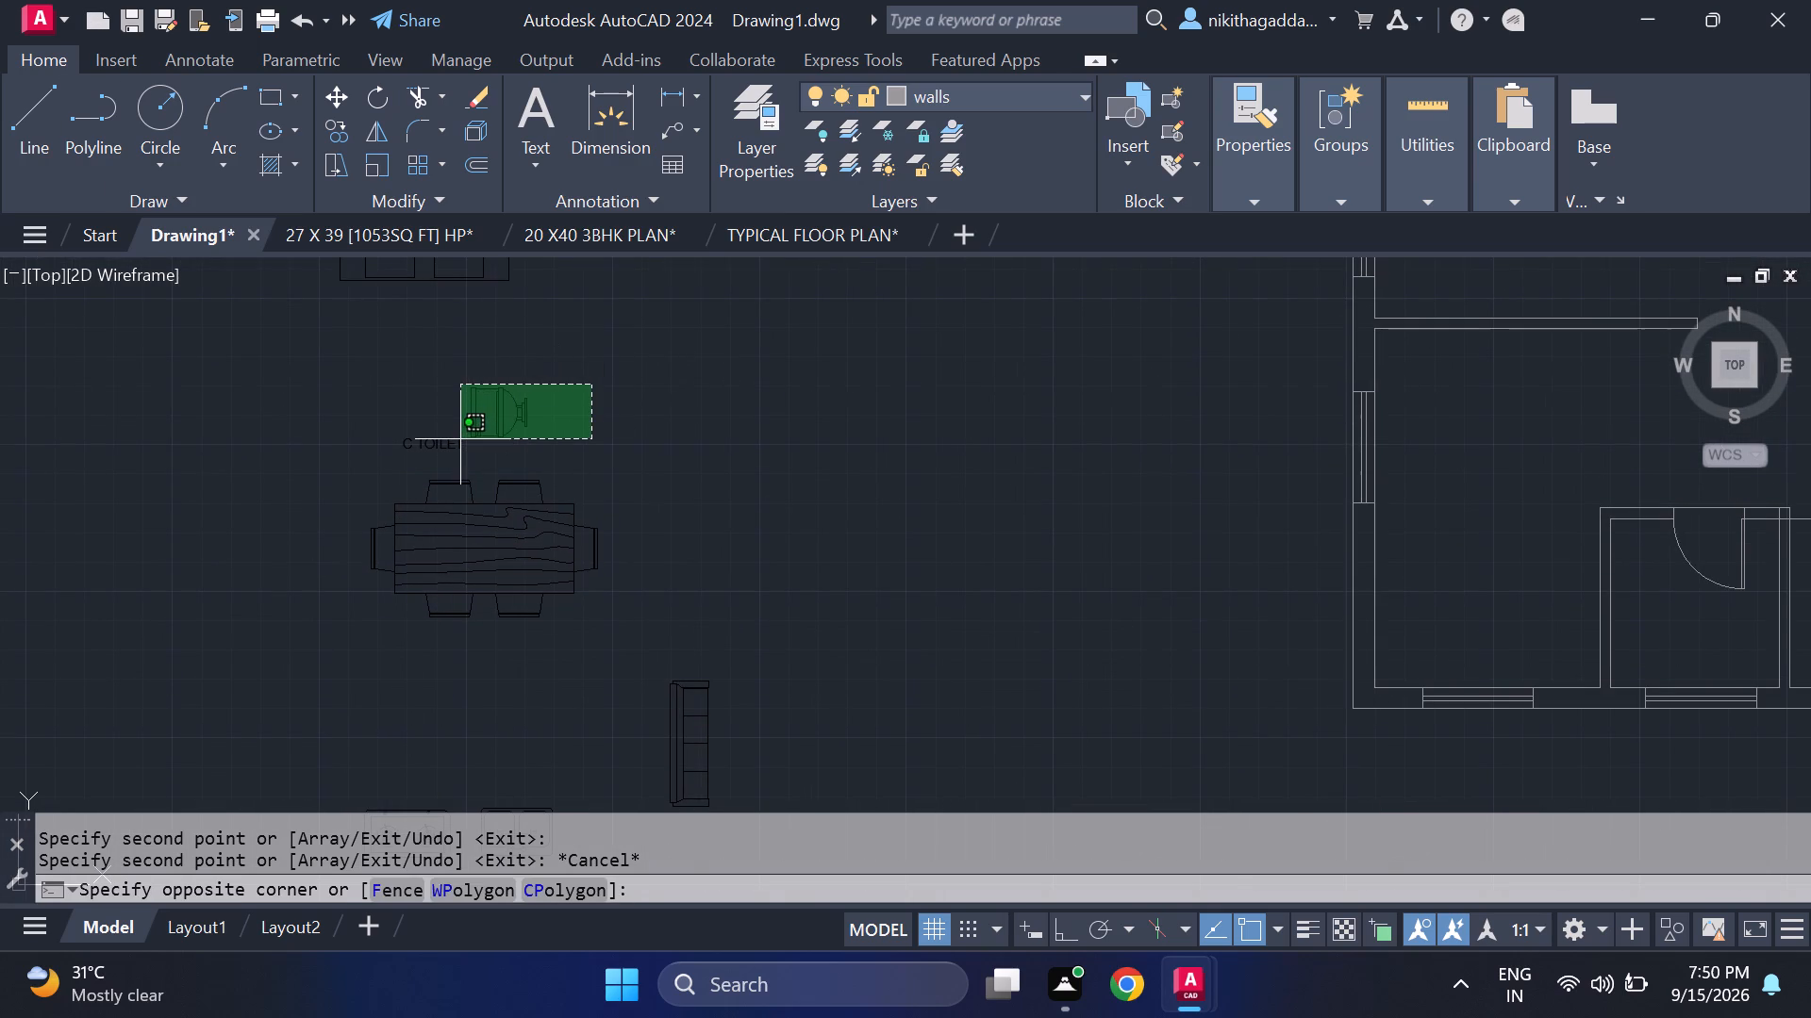
pyautogui.click(460, 438)
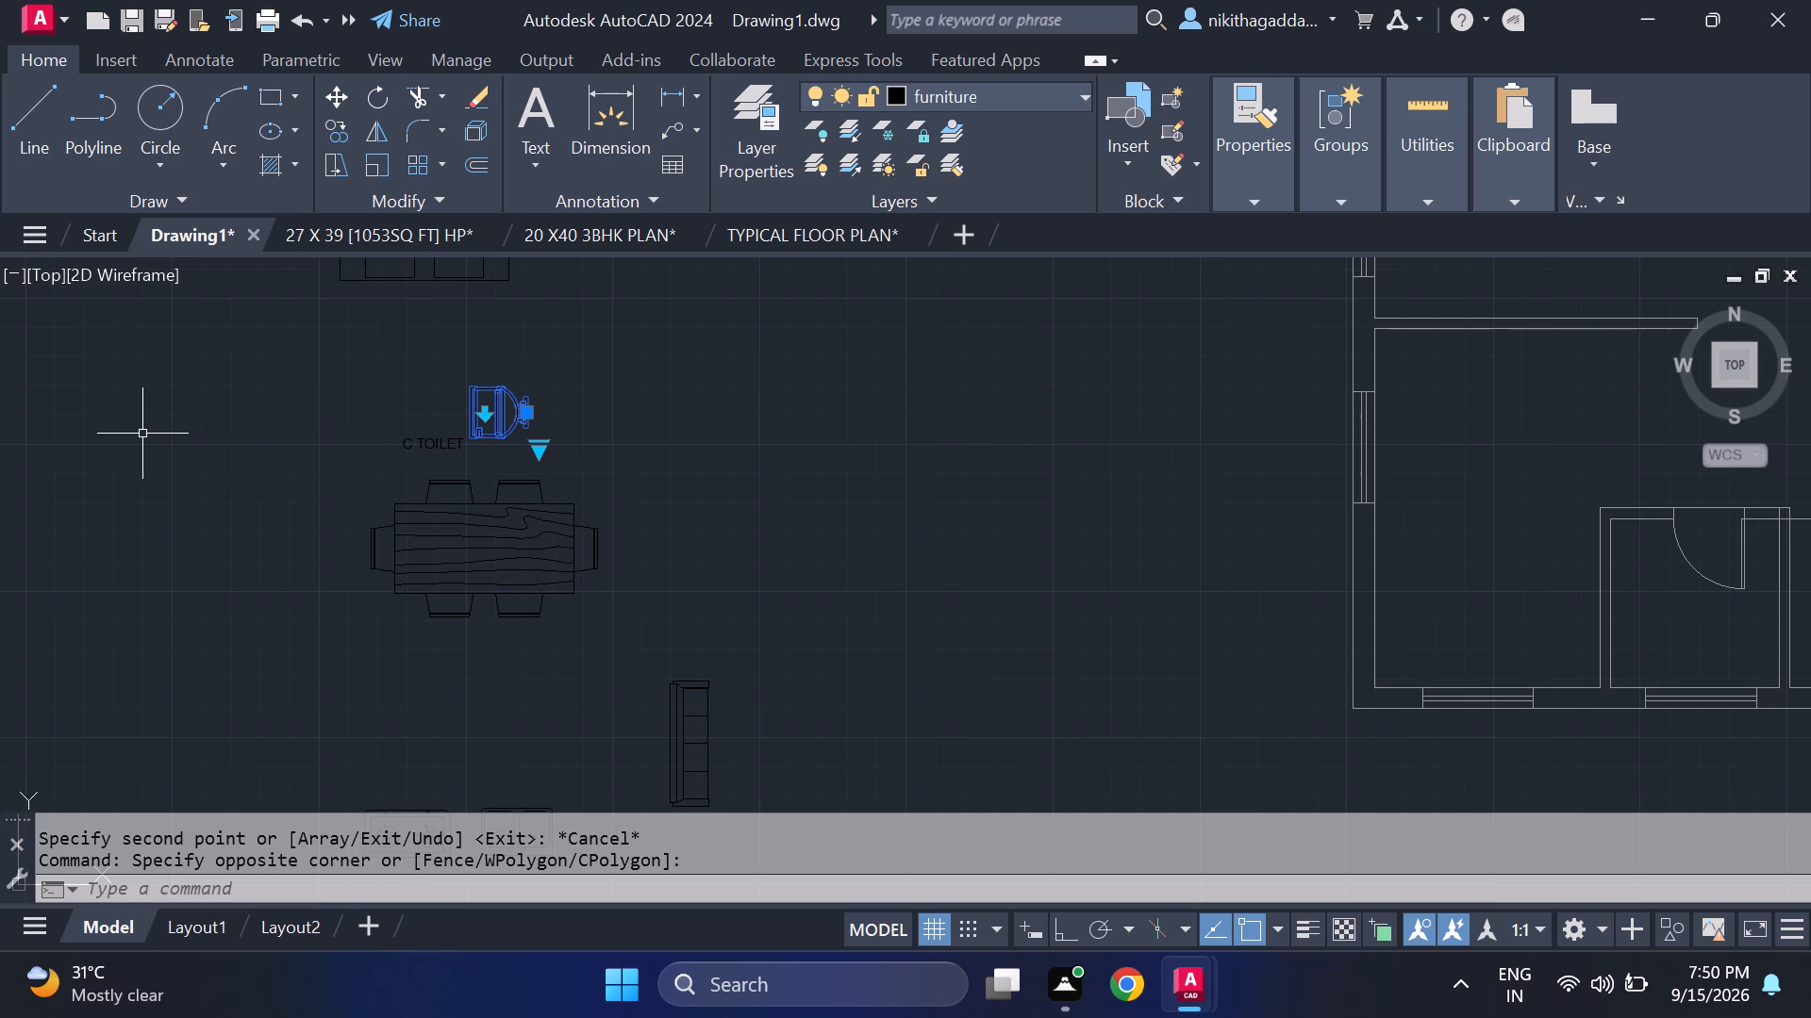
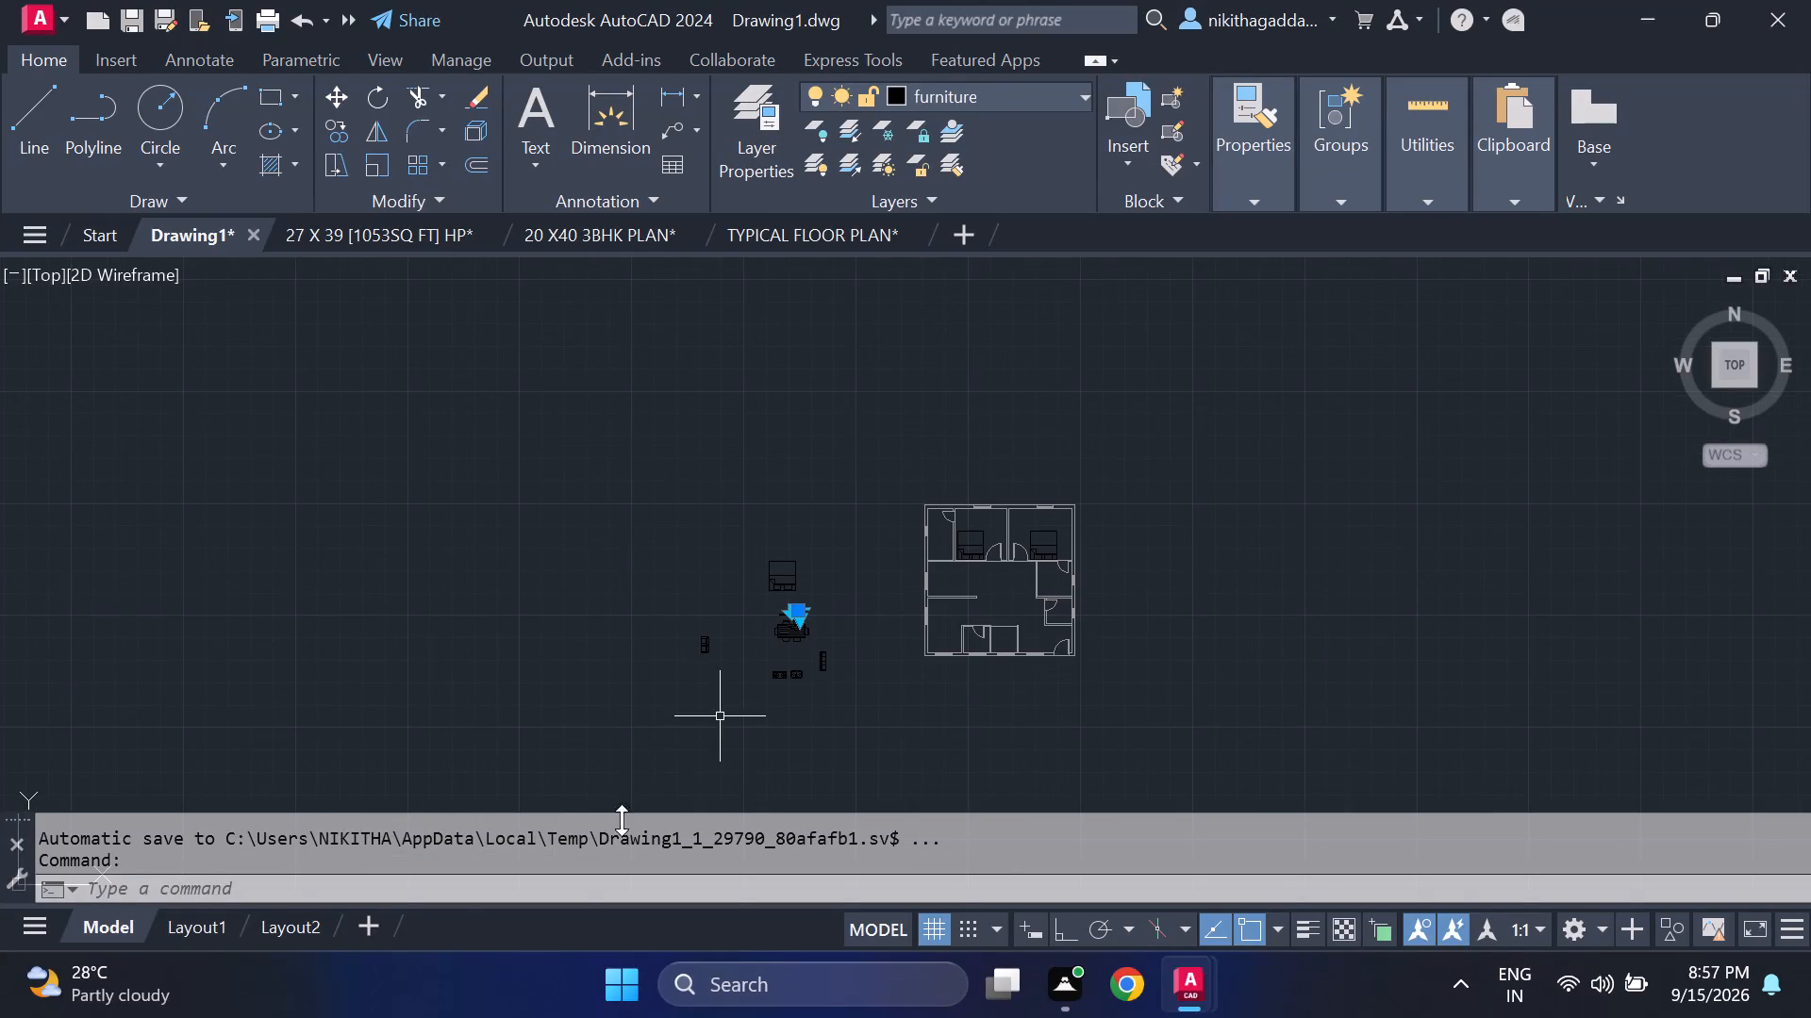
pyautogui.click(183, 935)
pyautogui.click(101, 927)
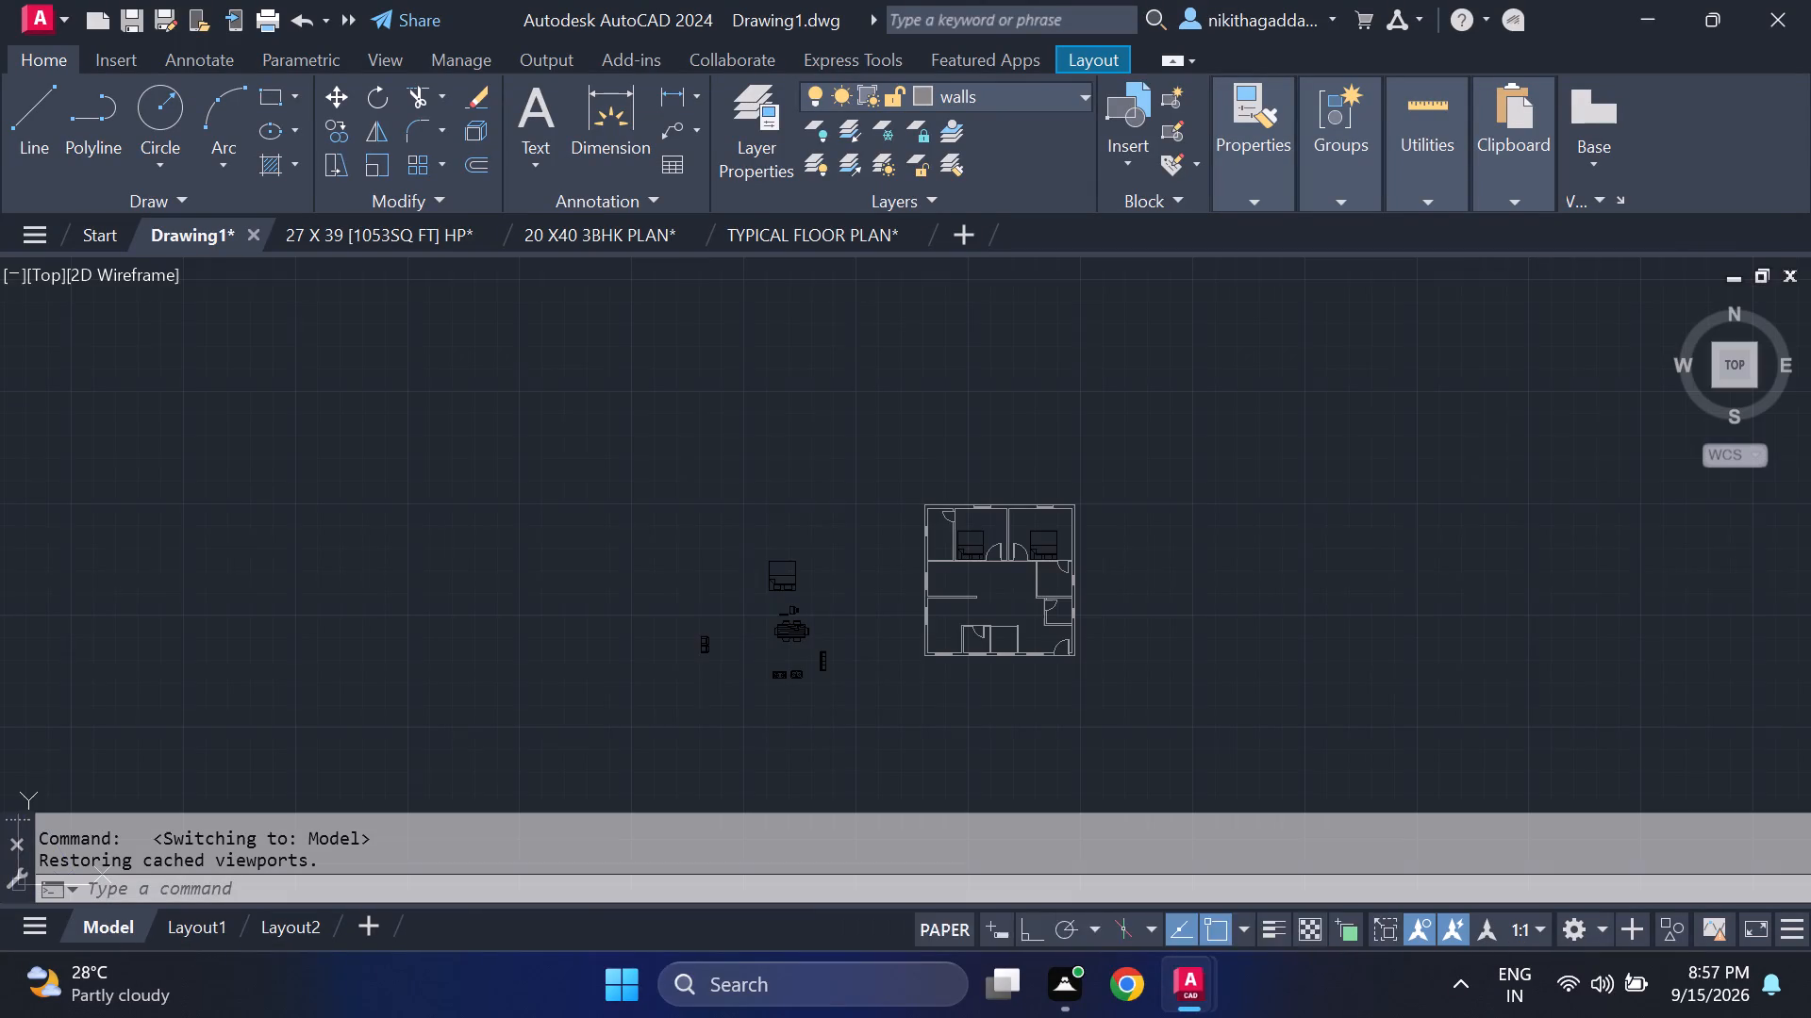
# Move the dining table from the pasted furniture into the floor plan's southwest area, beside the west window and south of the short partition wall.
pyautogui.scroll(-1, 936, 588)
pyautogui.scroll(4, 867, 616)
pyautogui.moveTo(934, 619); pyautogui.dragTo(551, 643, button='middle')
pyautogui.scroll(-1, 551, 643)
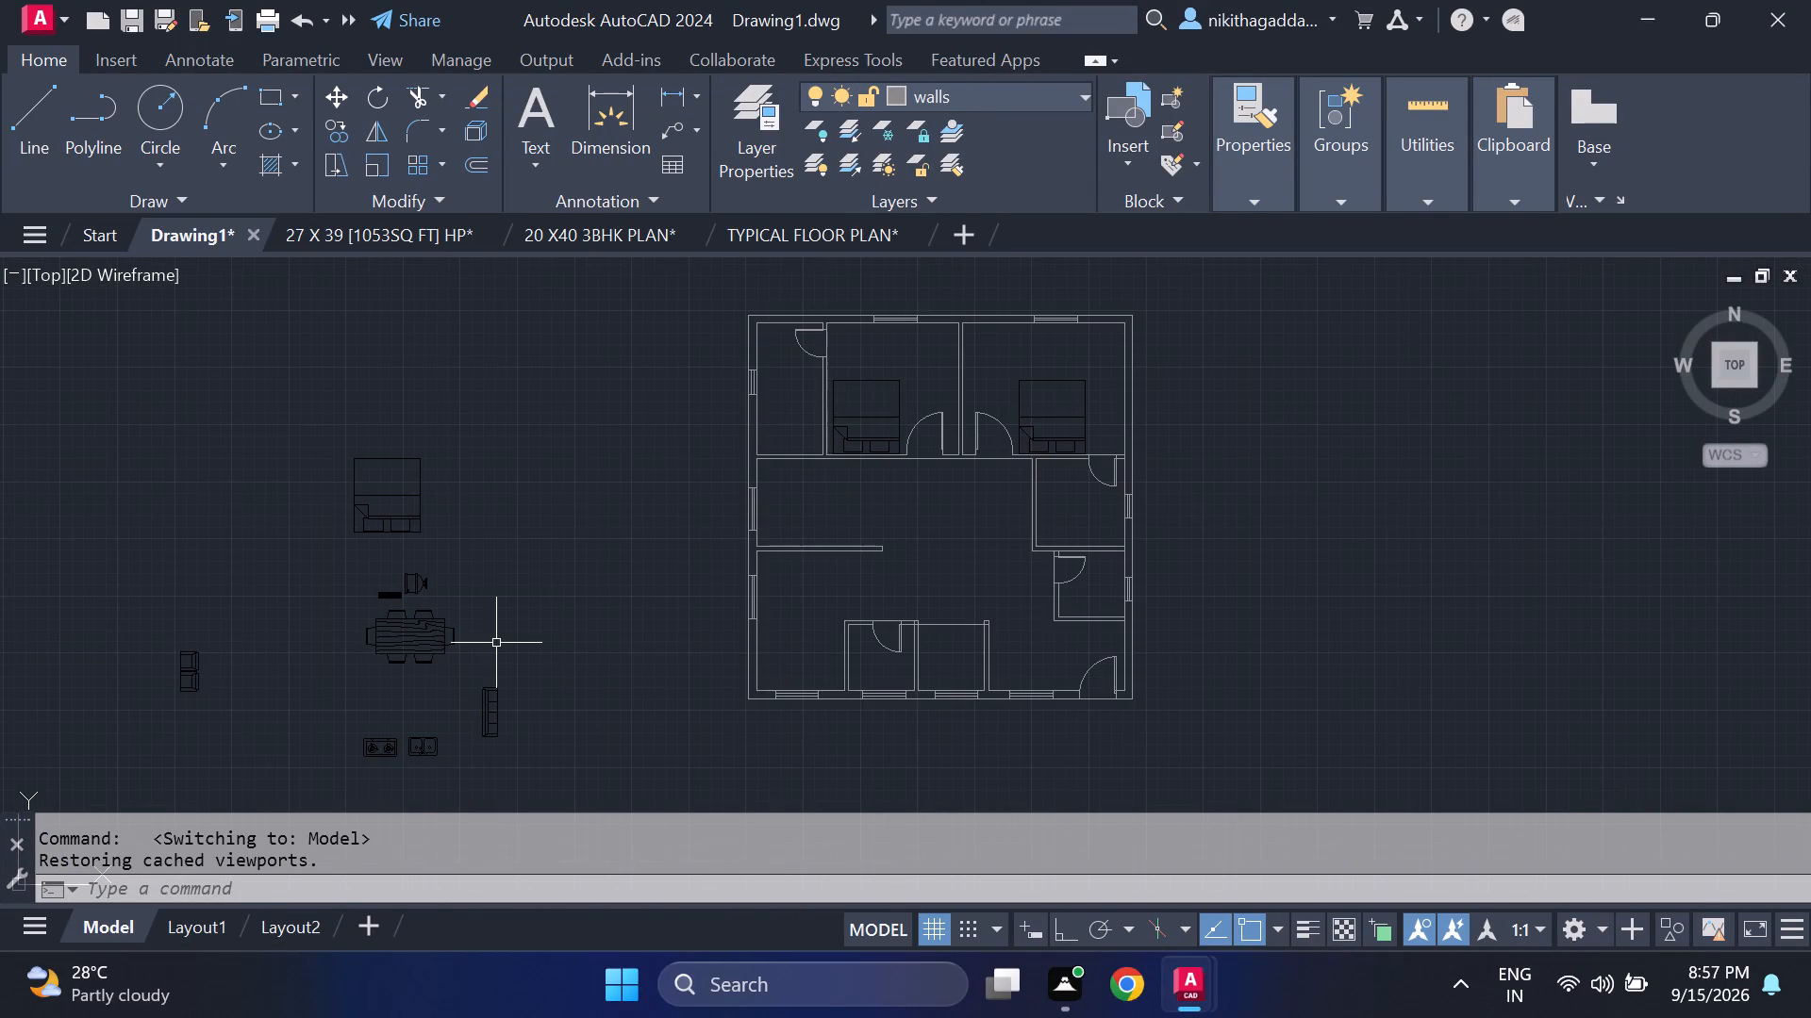
pyautogui.scroll(2, 459, 642)
pyautogui.moveTo(578, 634); pyautogui.dragTo(605, 448, button='middle')
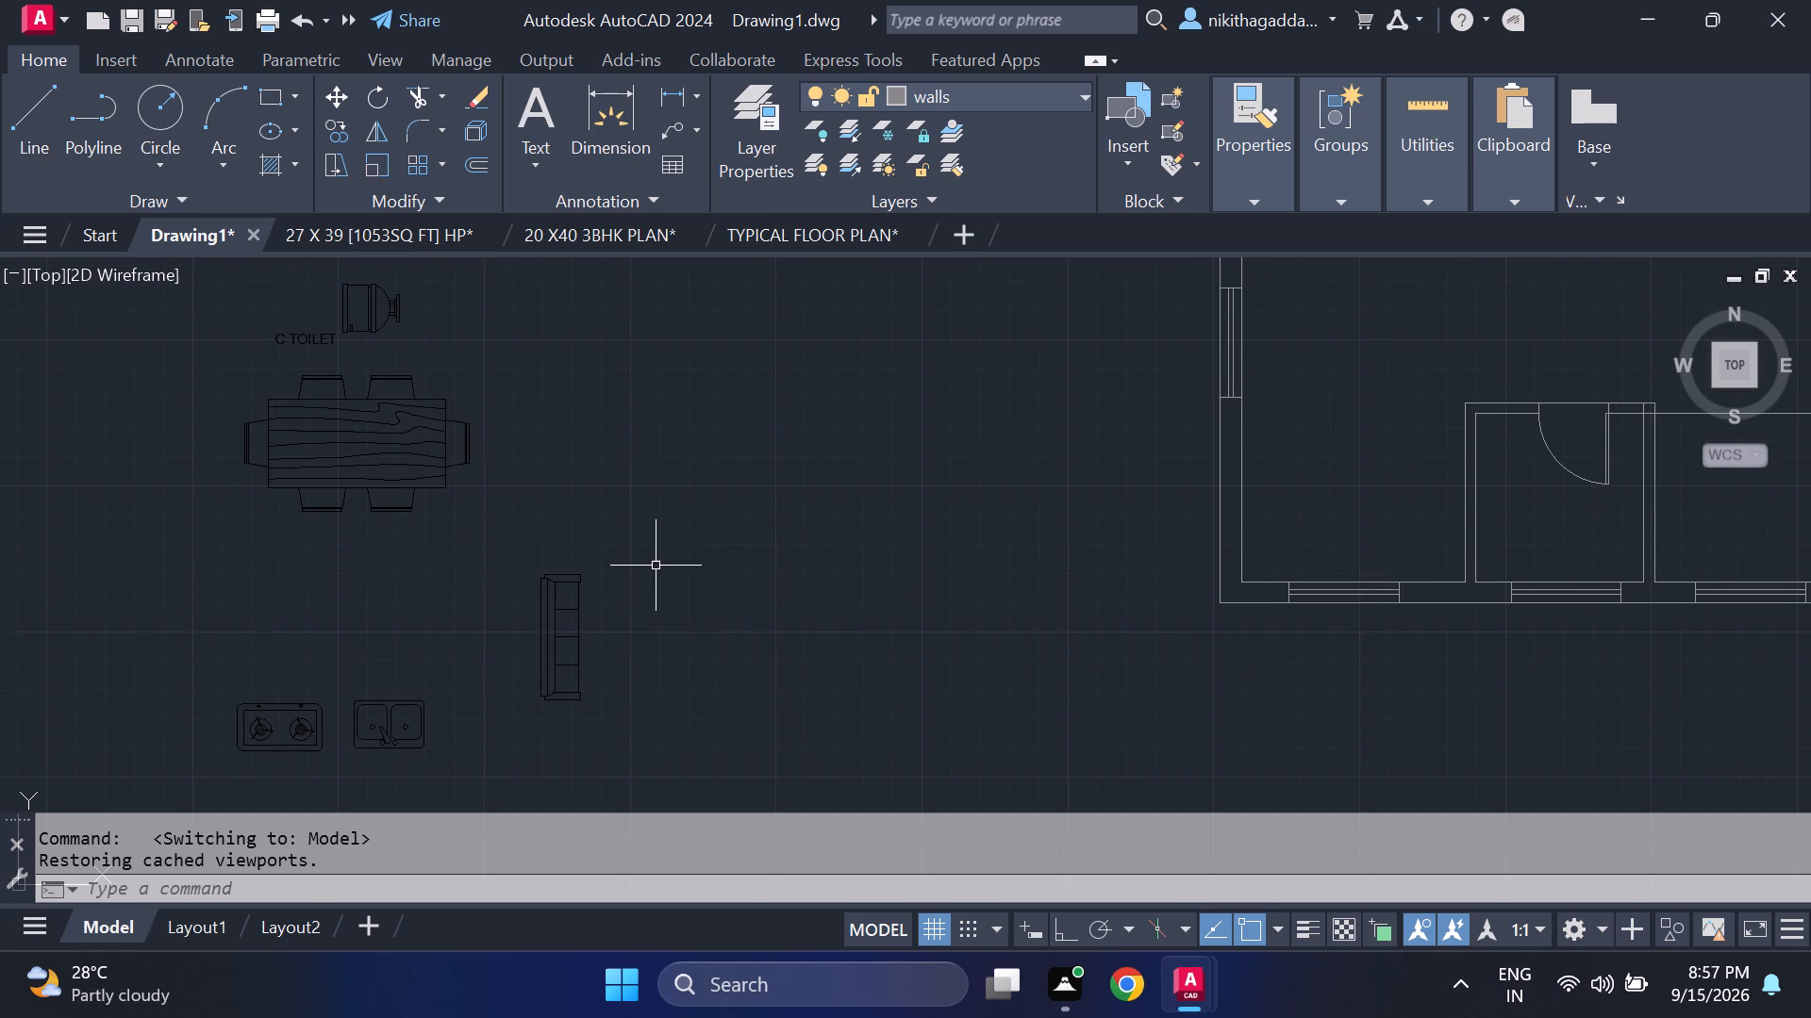
pyautogui.scroll(-2, 477, 622)
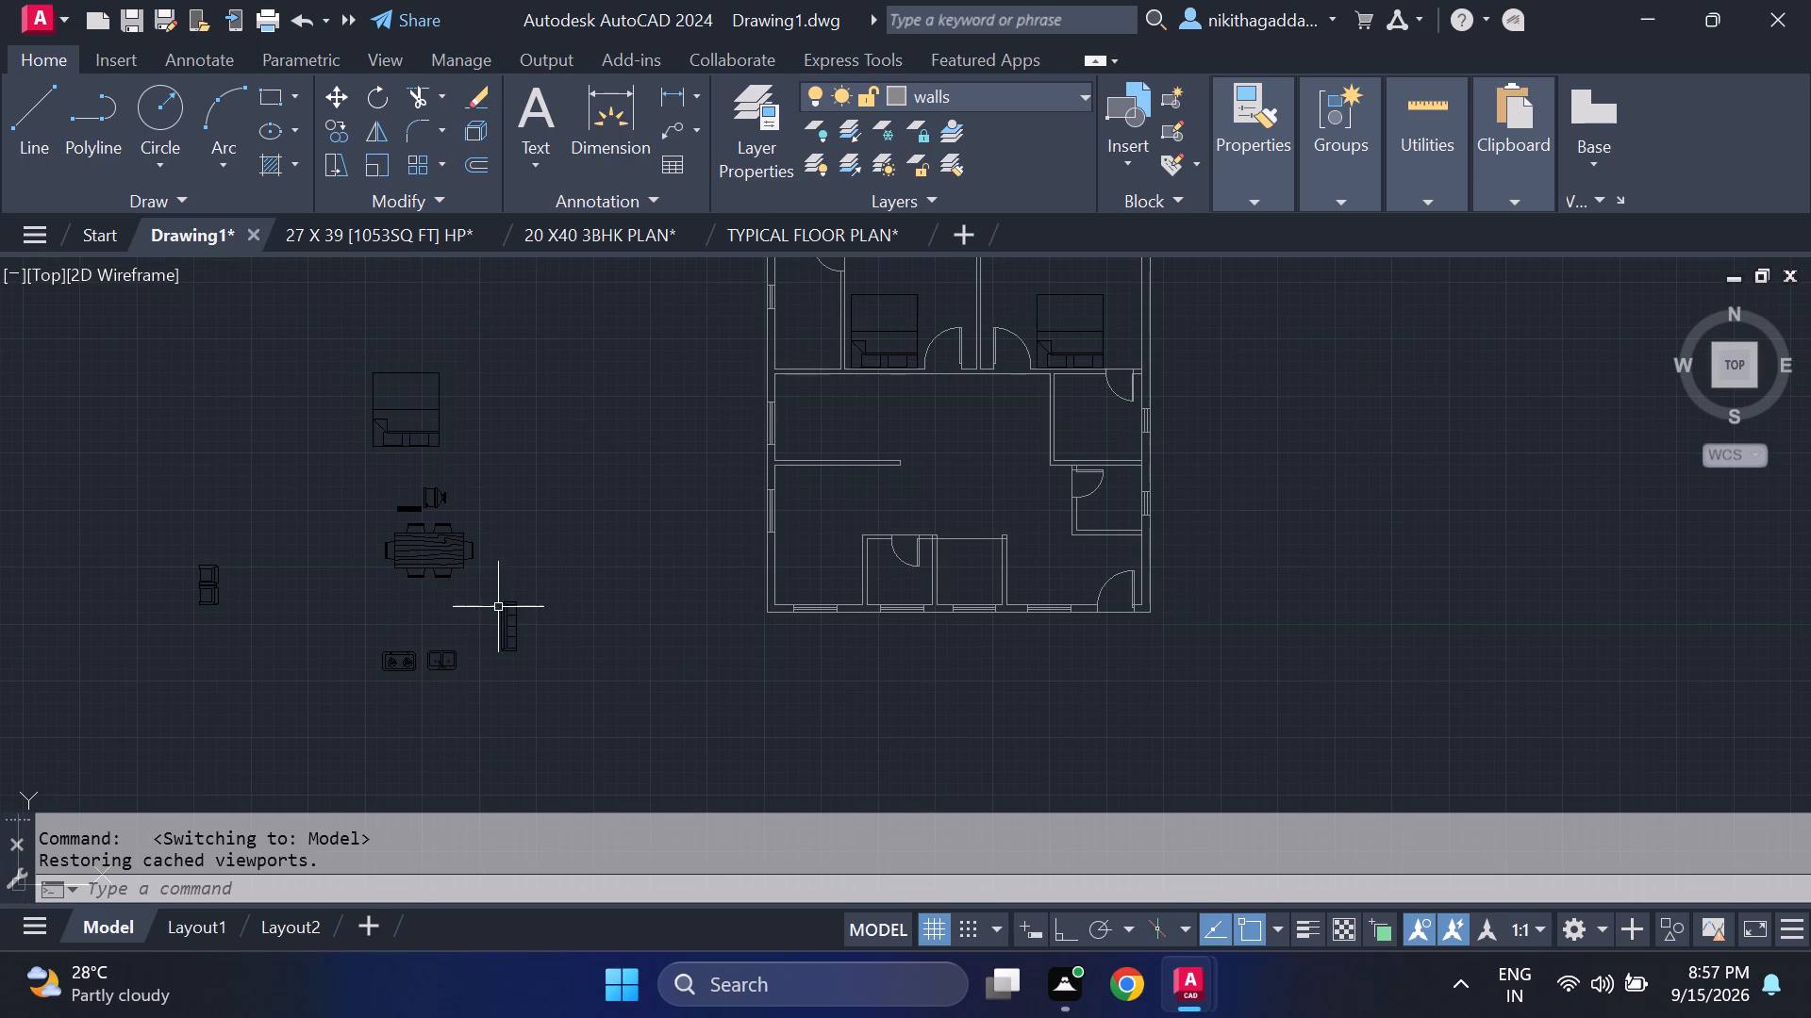
pyautogui.click(508, 514)
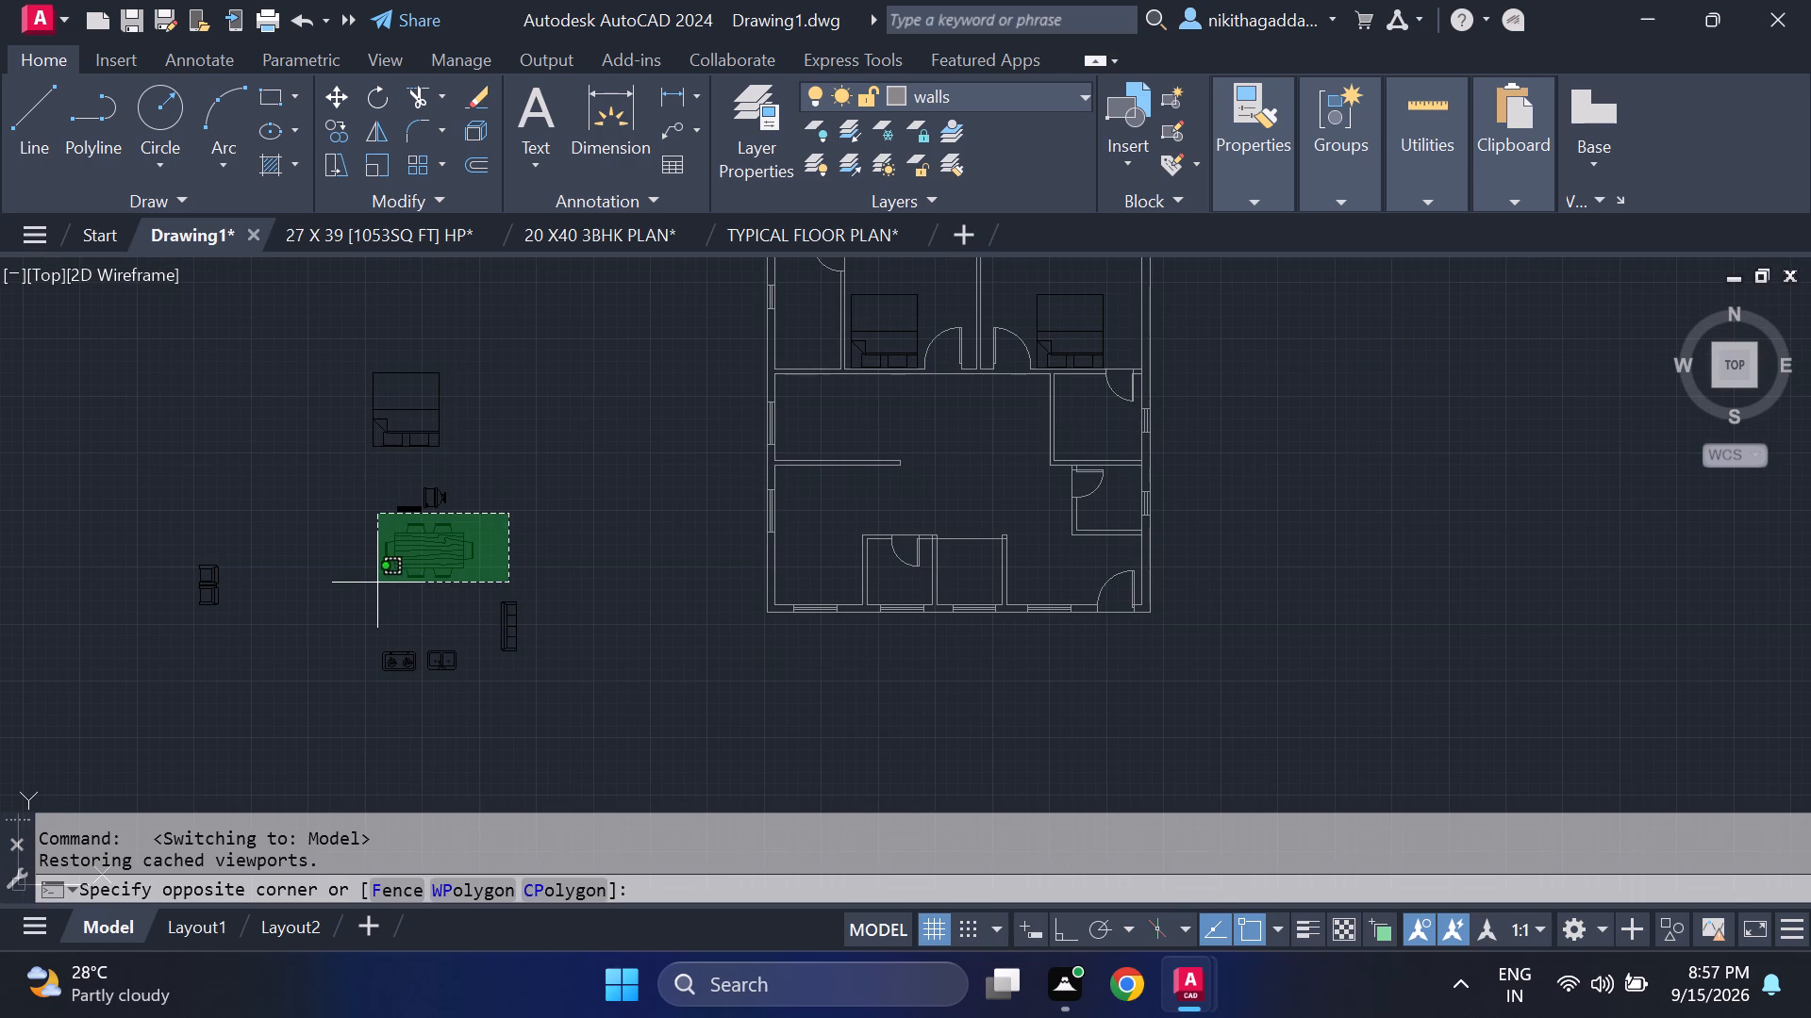
pyautogui.click(447, 595)
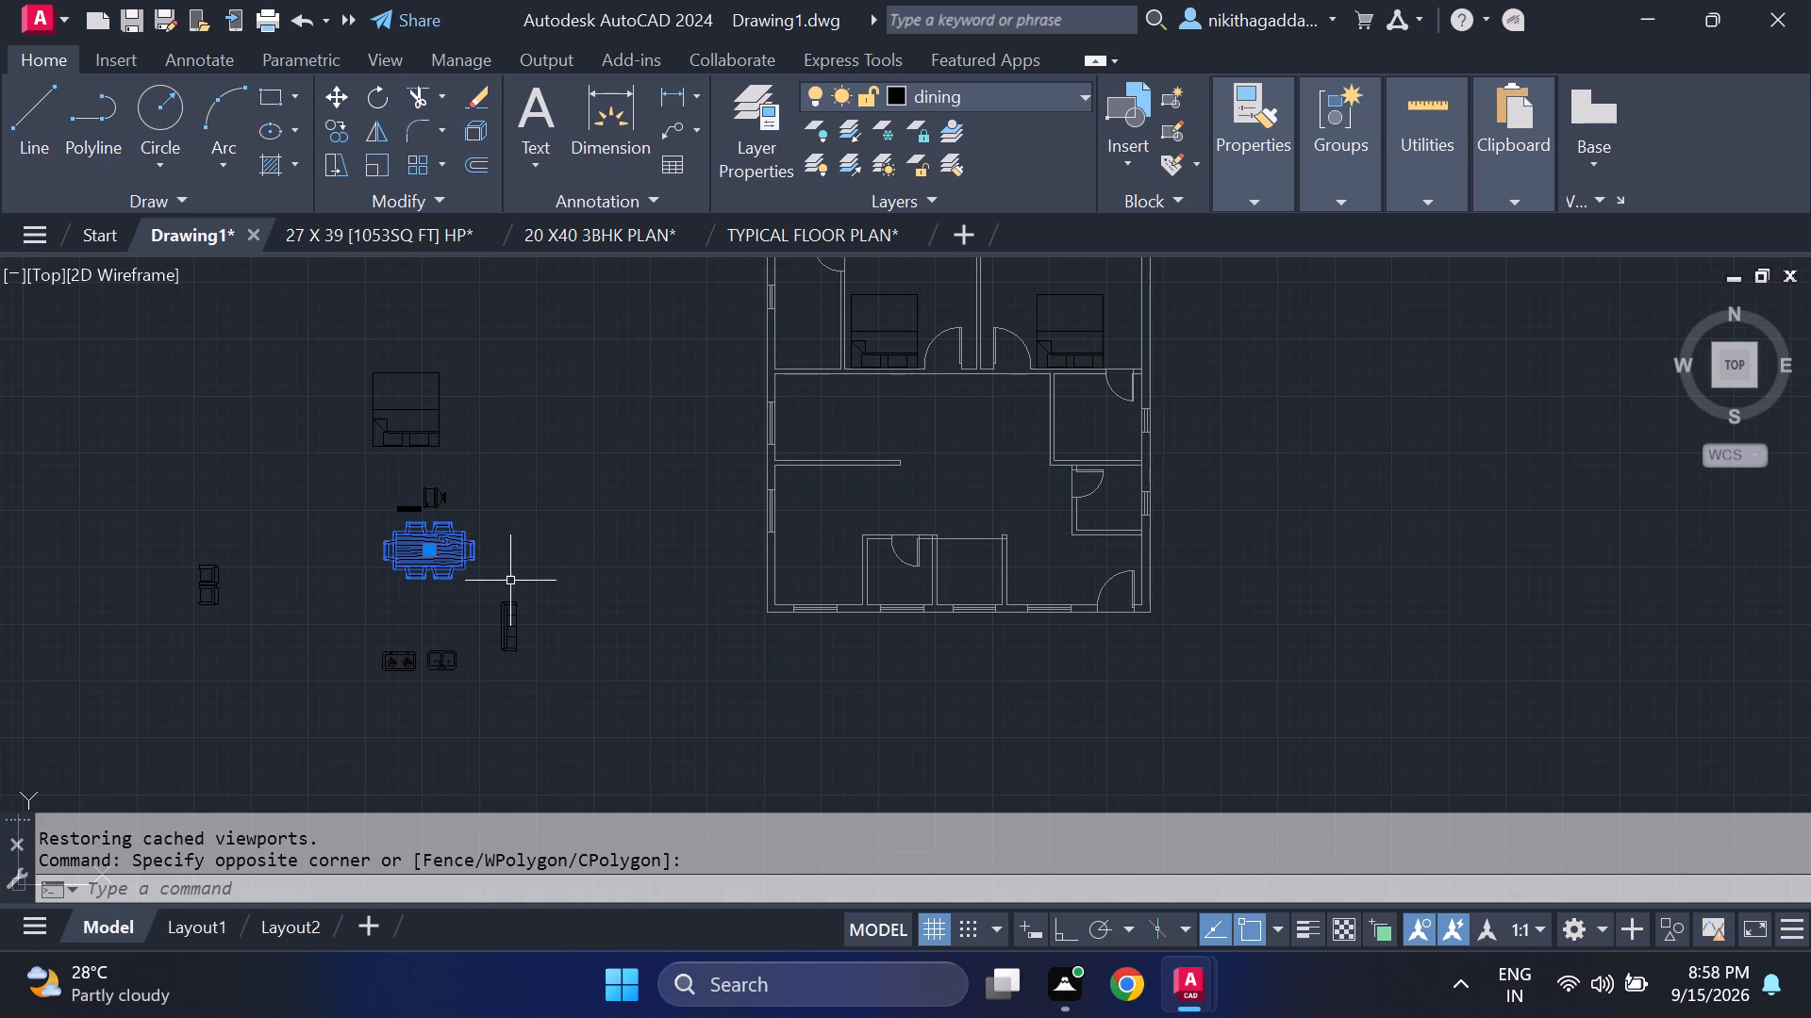
pyautogui.press('m')
pyautogui.press('Return')
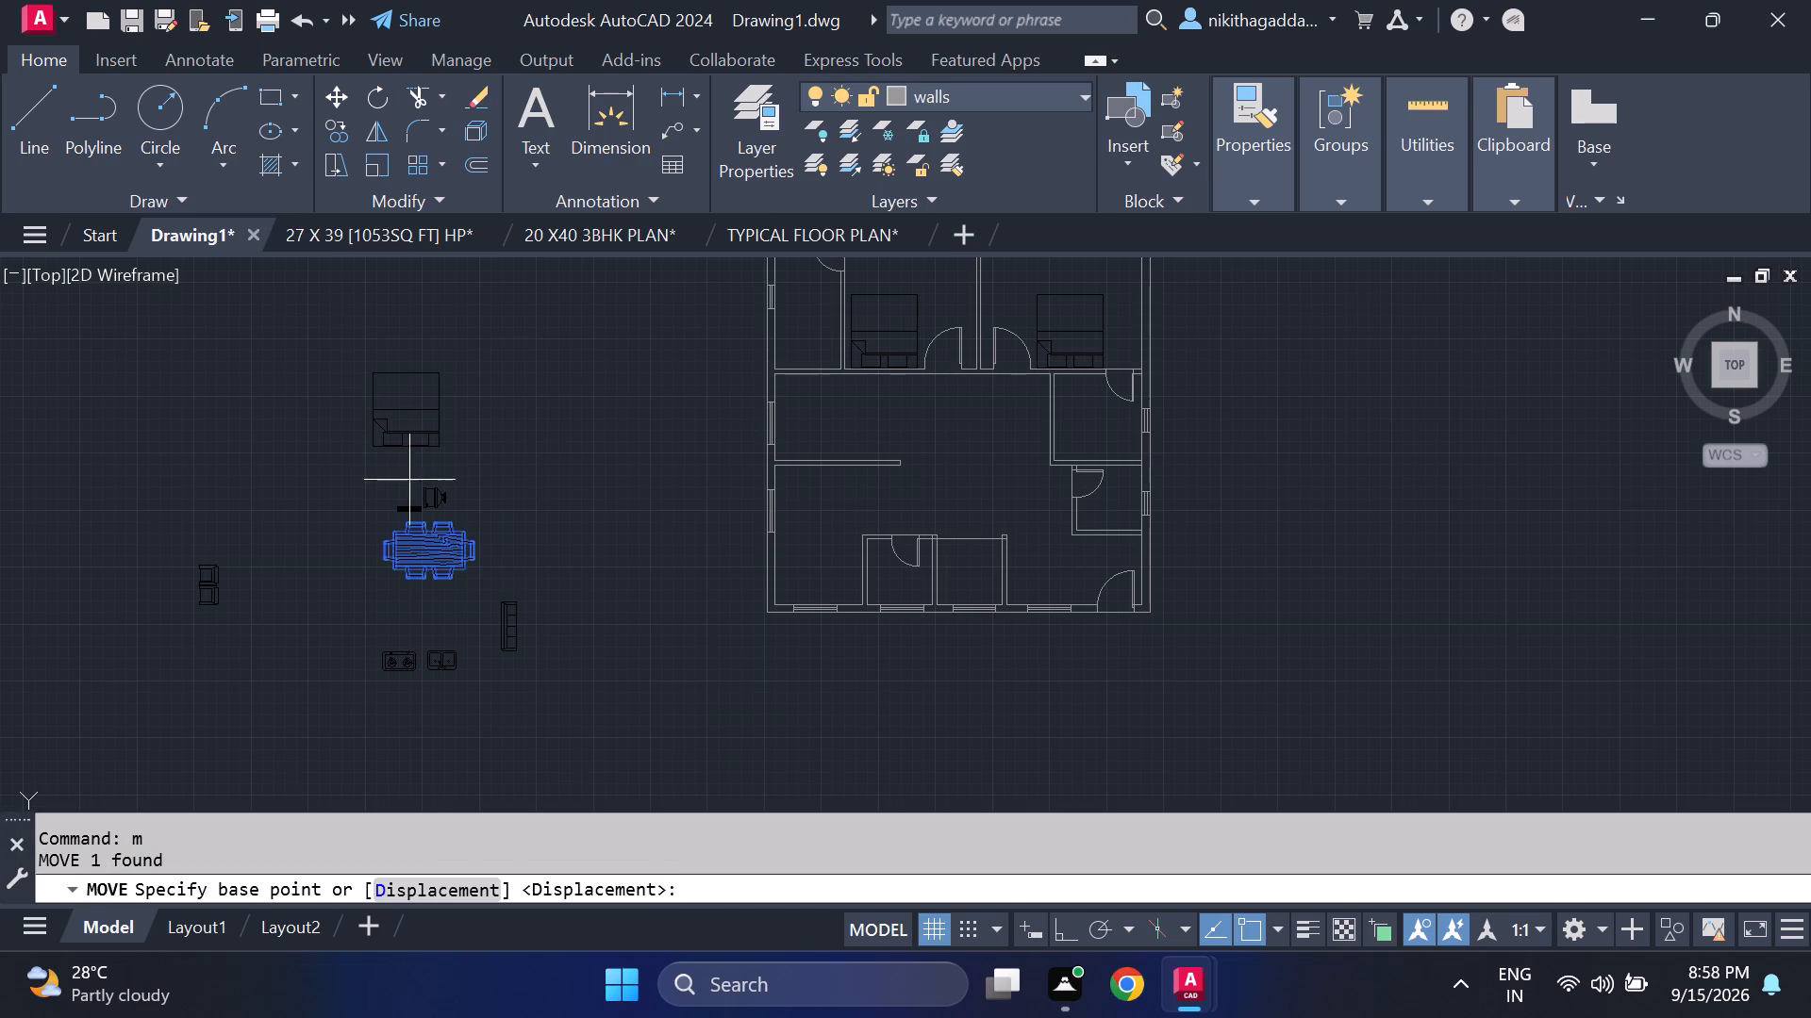
pyautogui.click(428, 550)
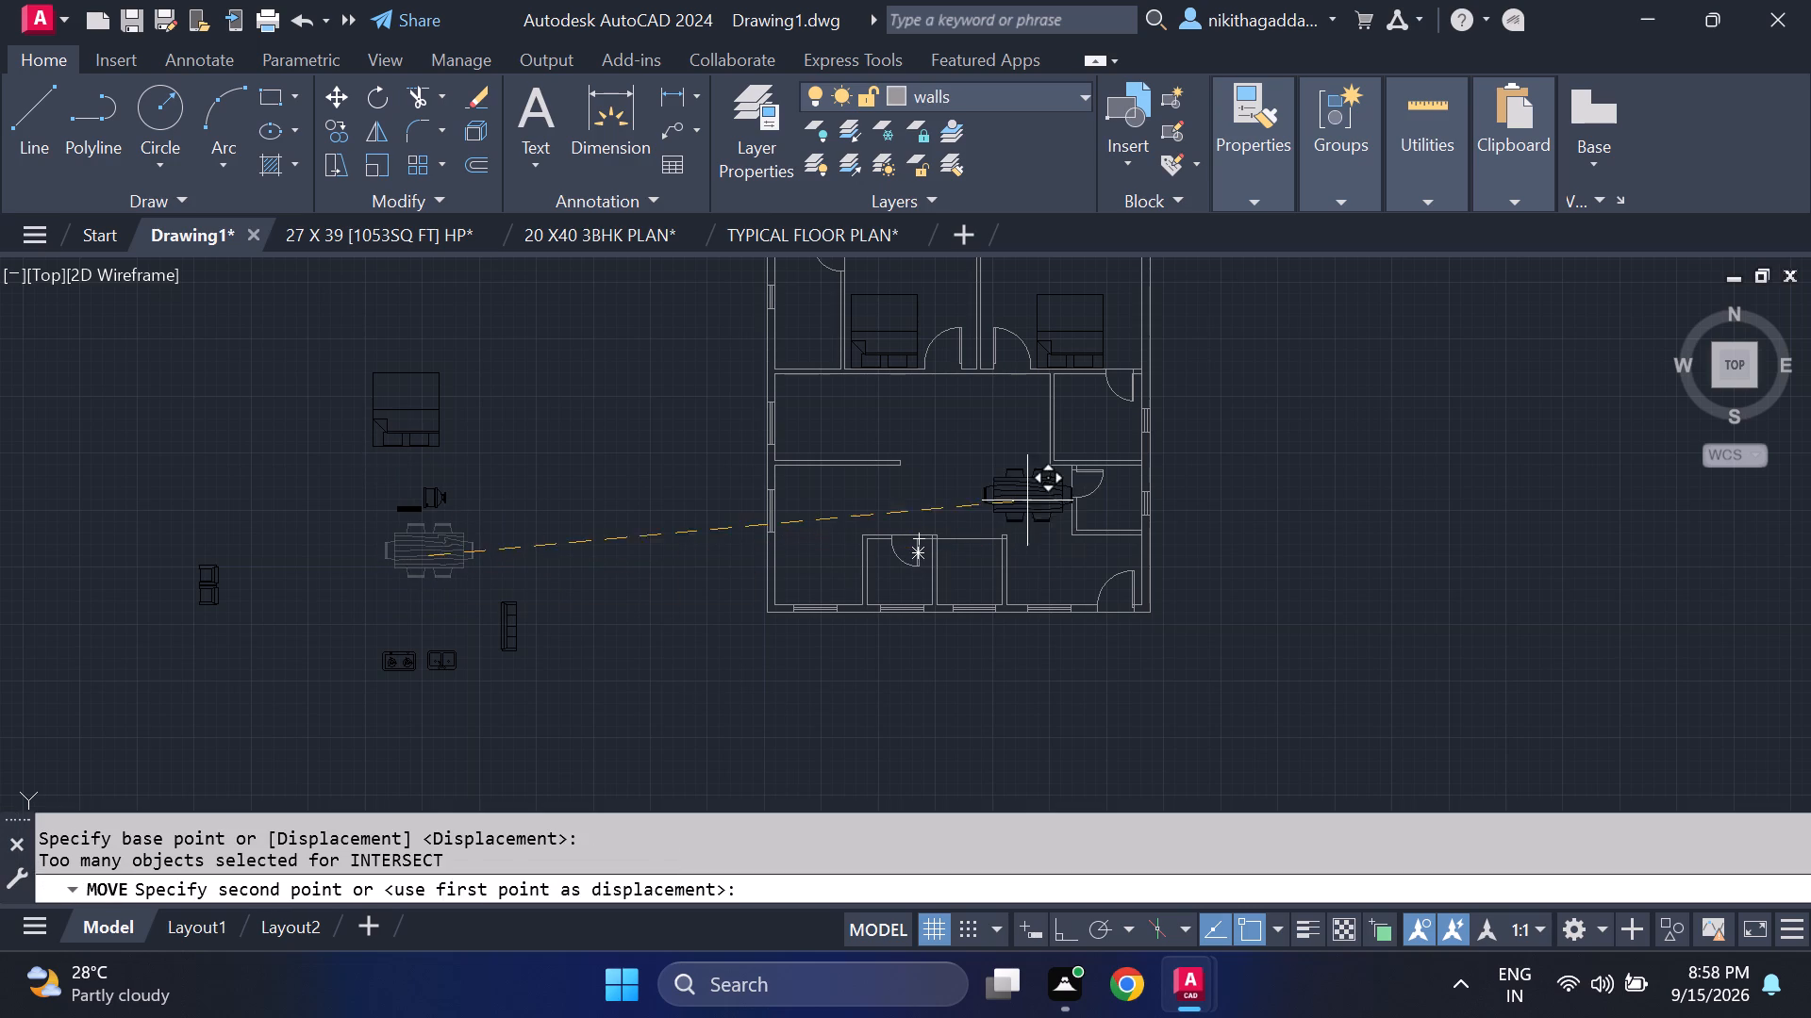
pyautogui.scroll(3, 832, 504)
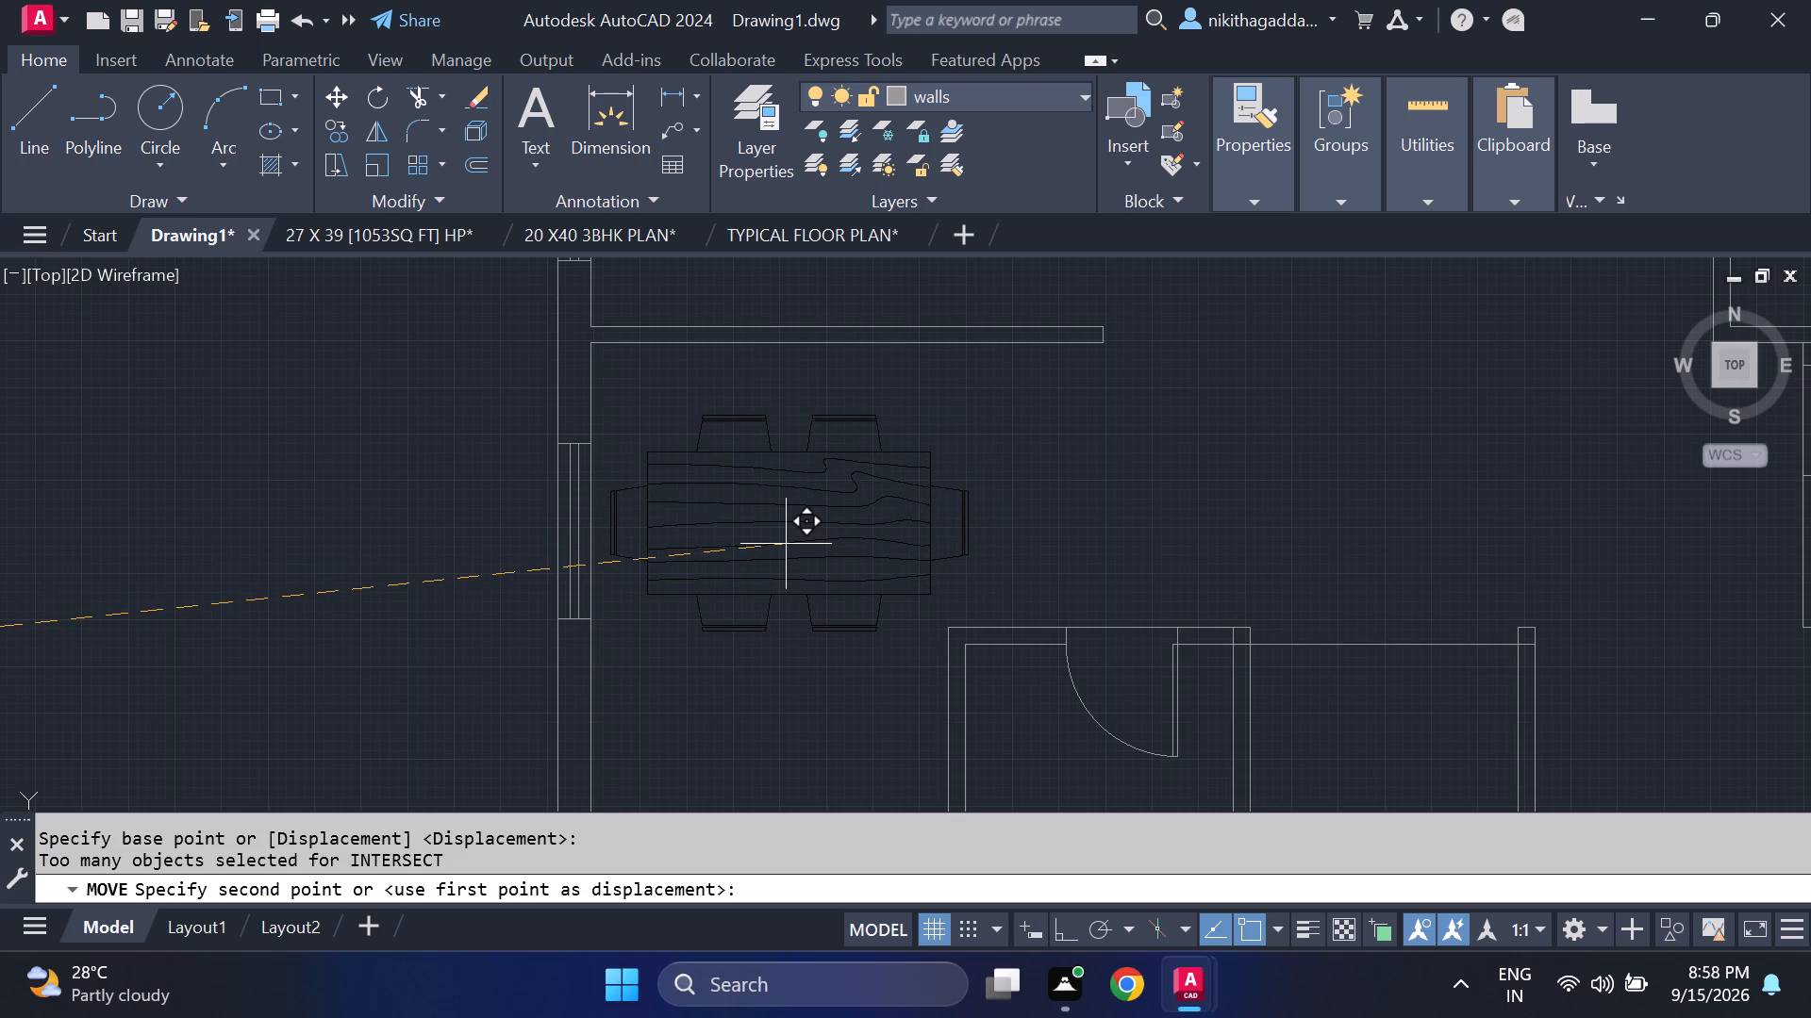
pyautogui.click(786, 544)
# Move the stove and double sink together into the southwest corner of the plan, south of the dining table and near the south wall.
pyautogui.scroll(-4, 921, 529)
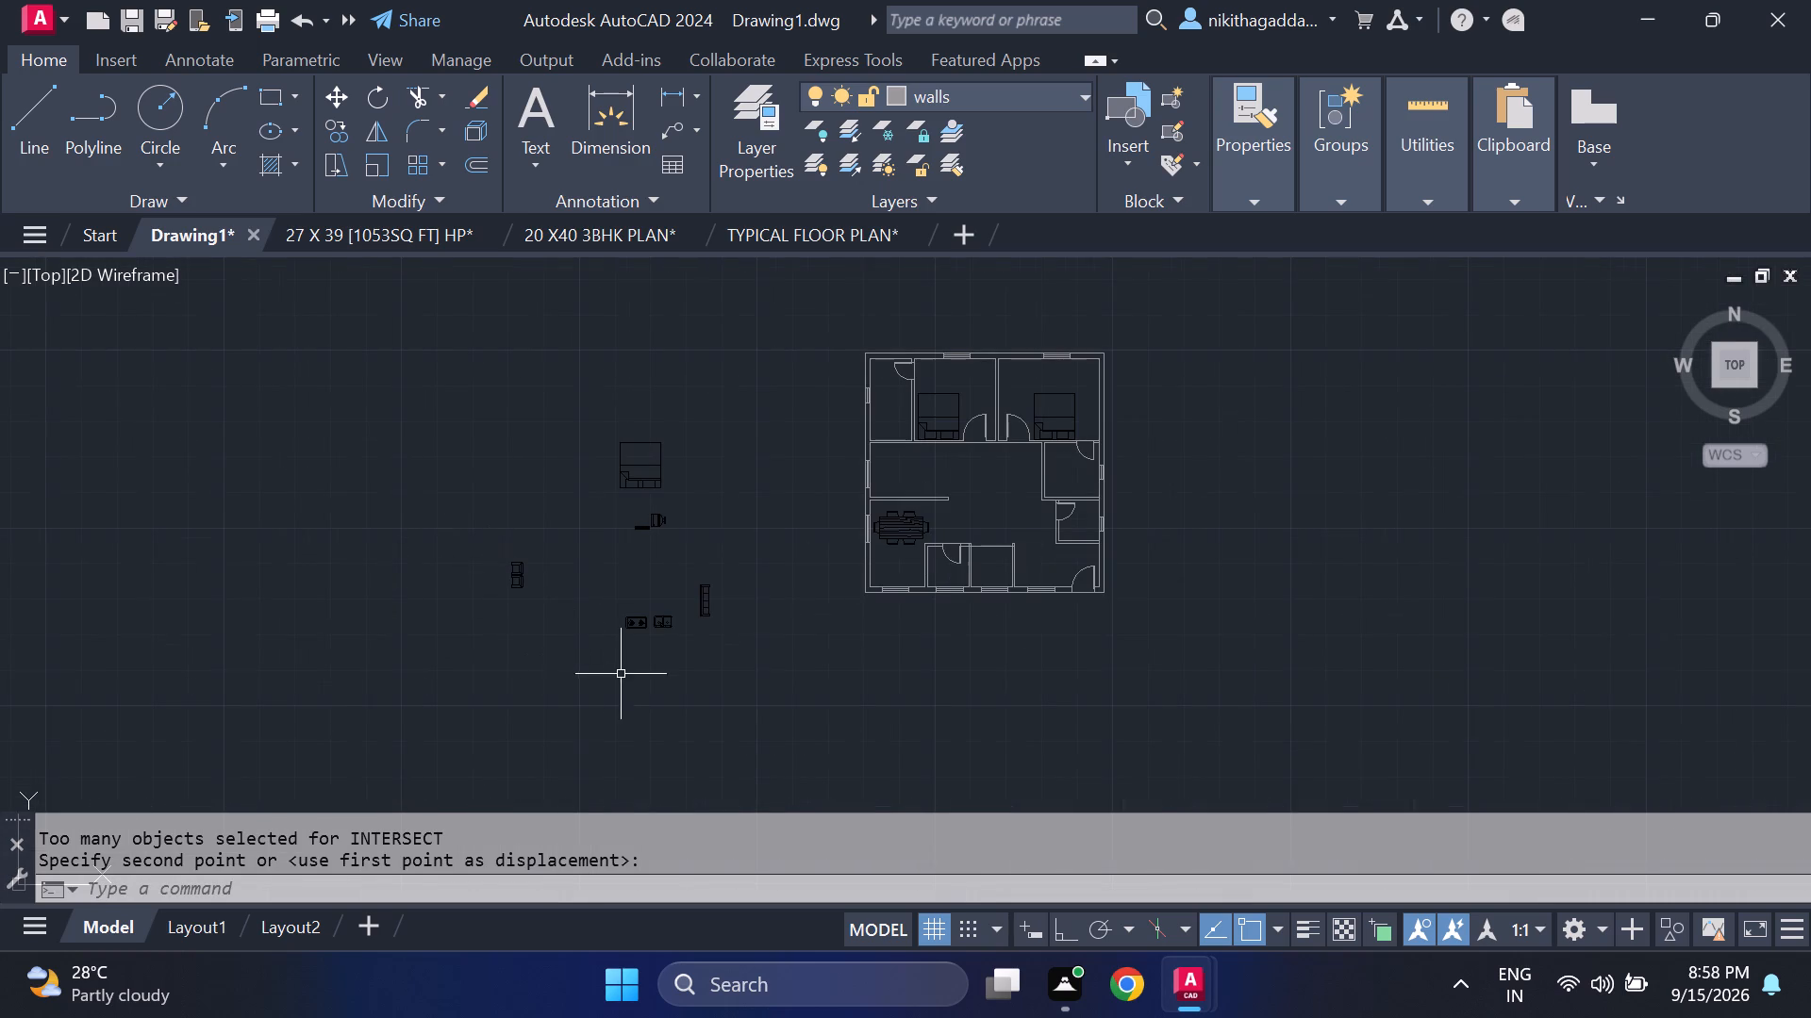
pyautogui.scroll(3, 634, 658)
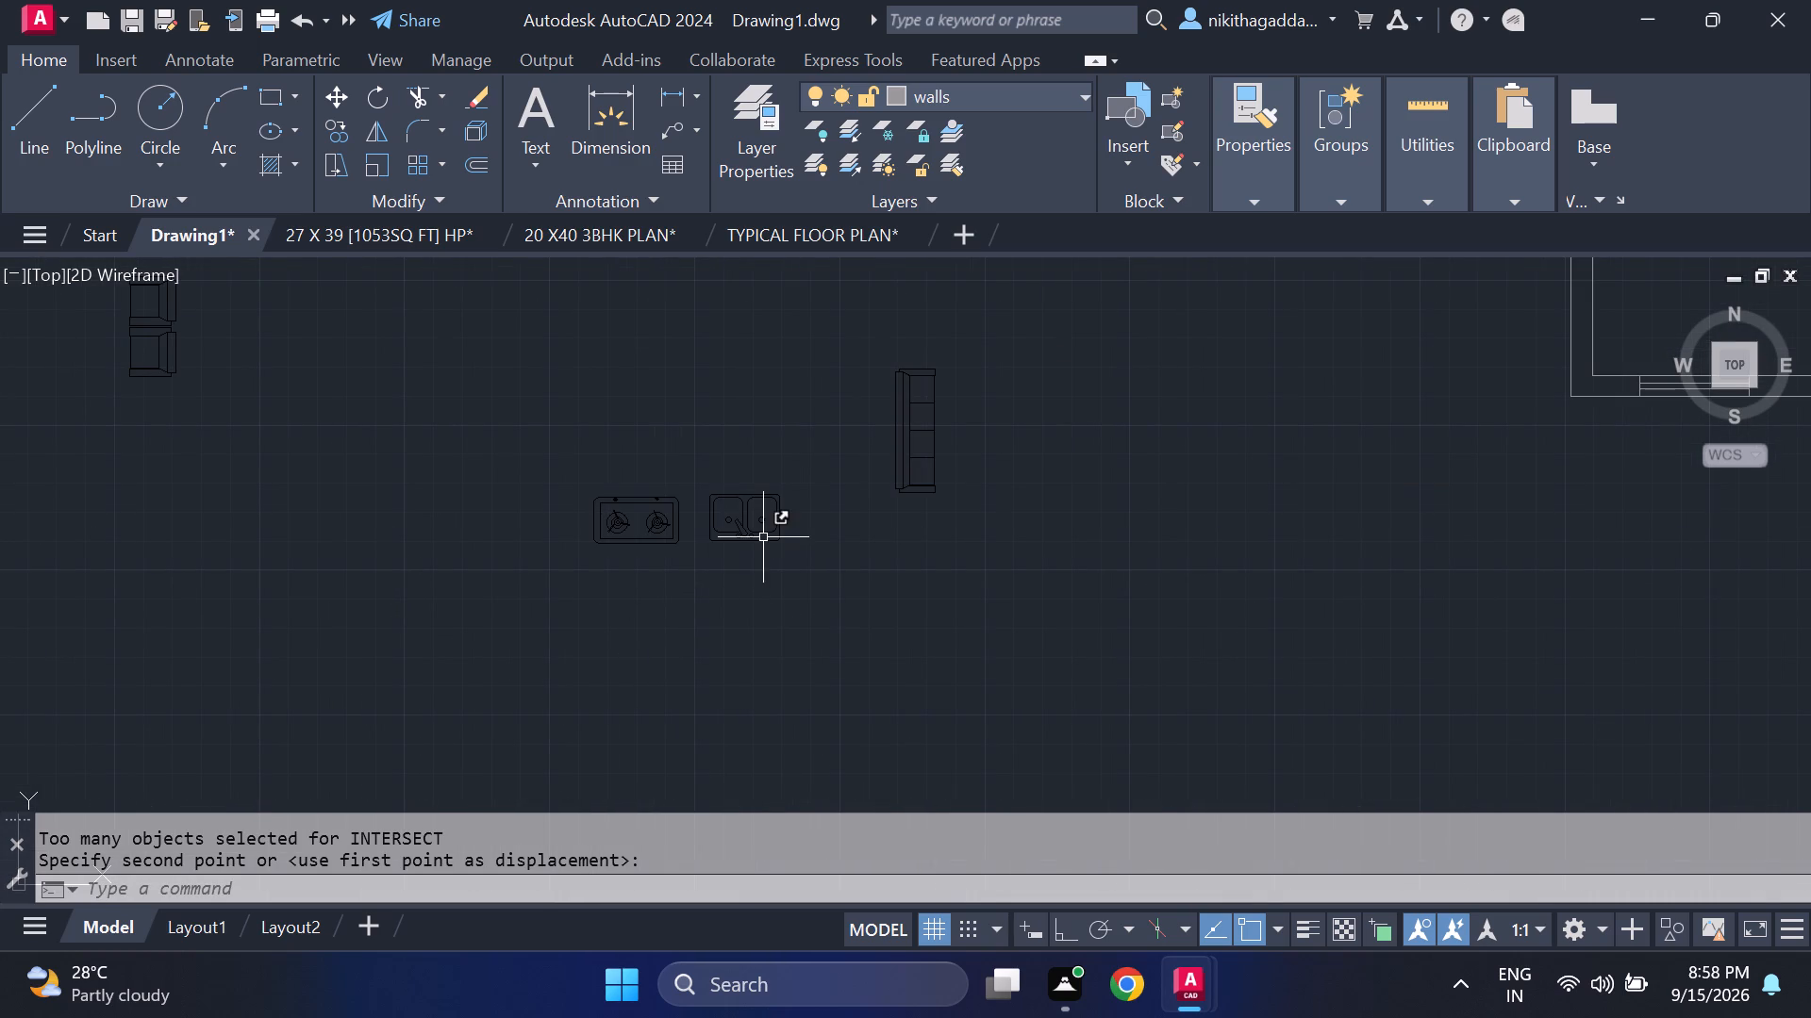
pyautogui.click(821, 456)
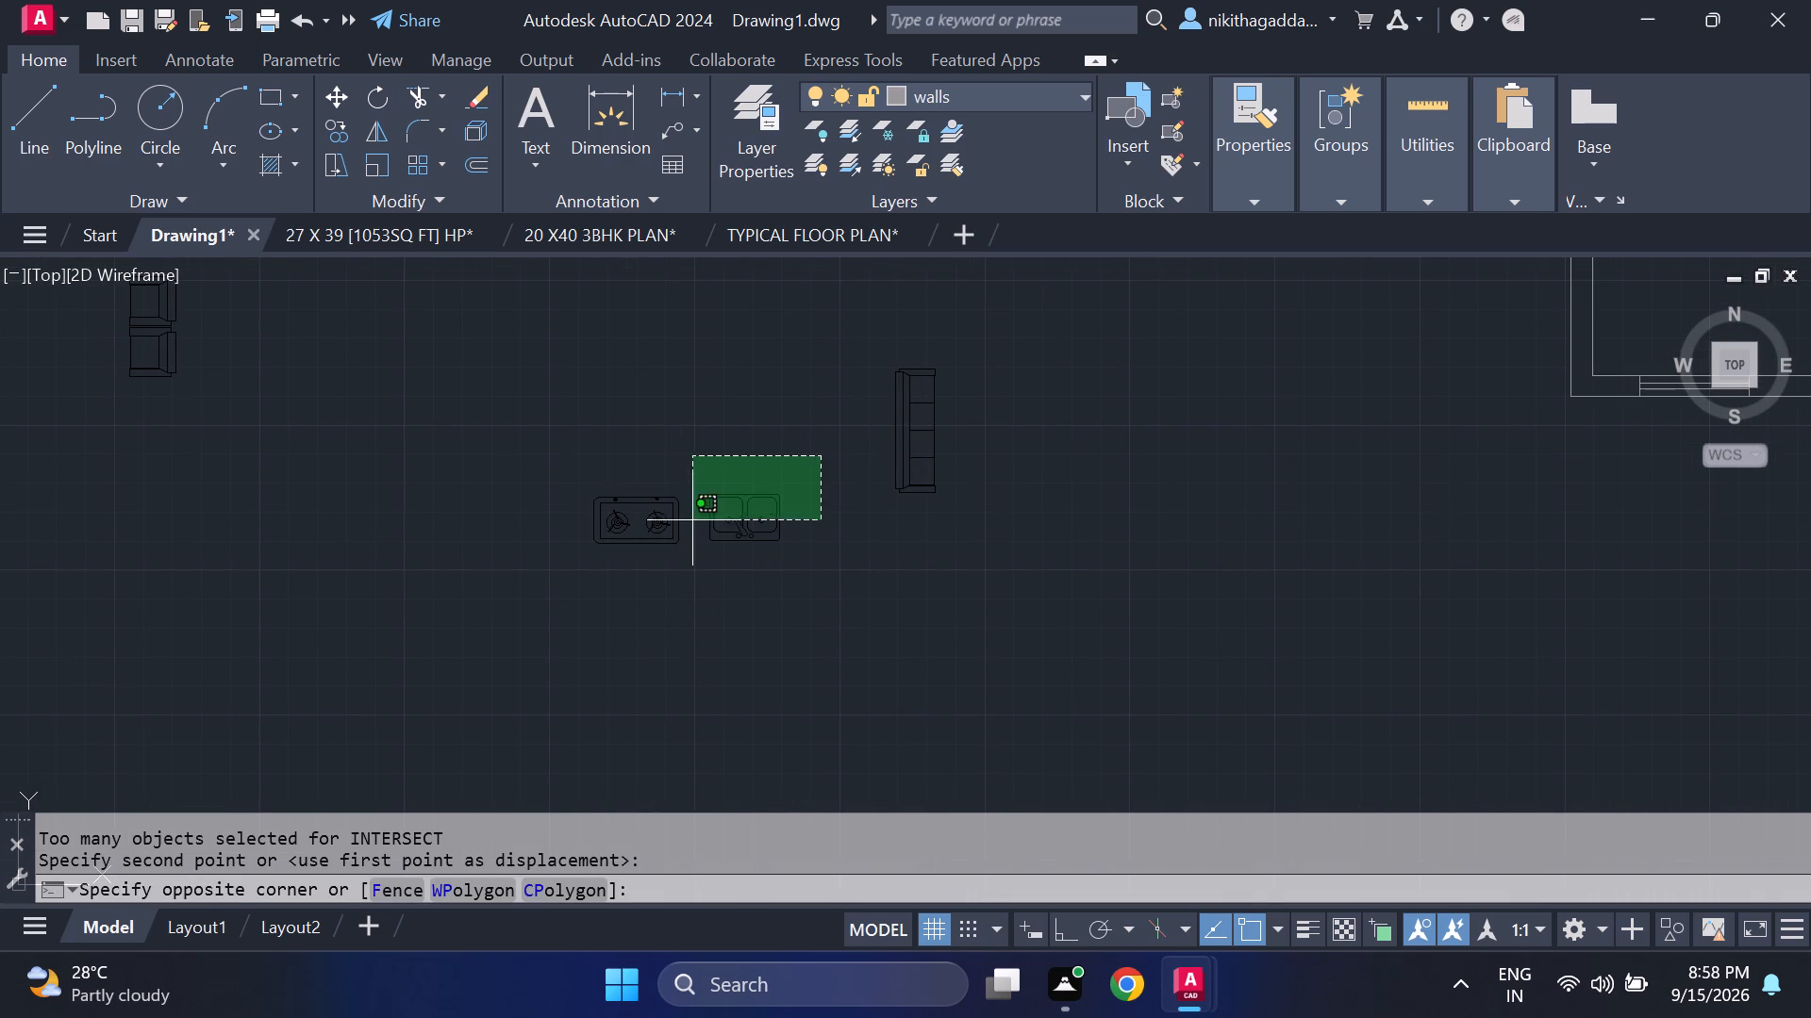
pyautogui.click(270, 669)
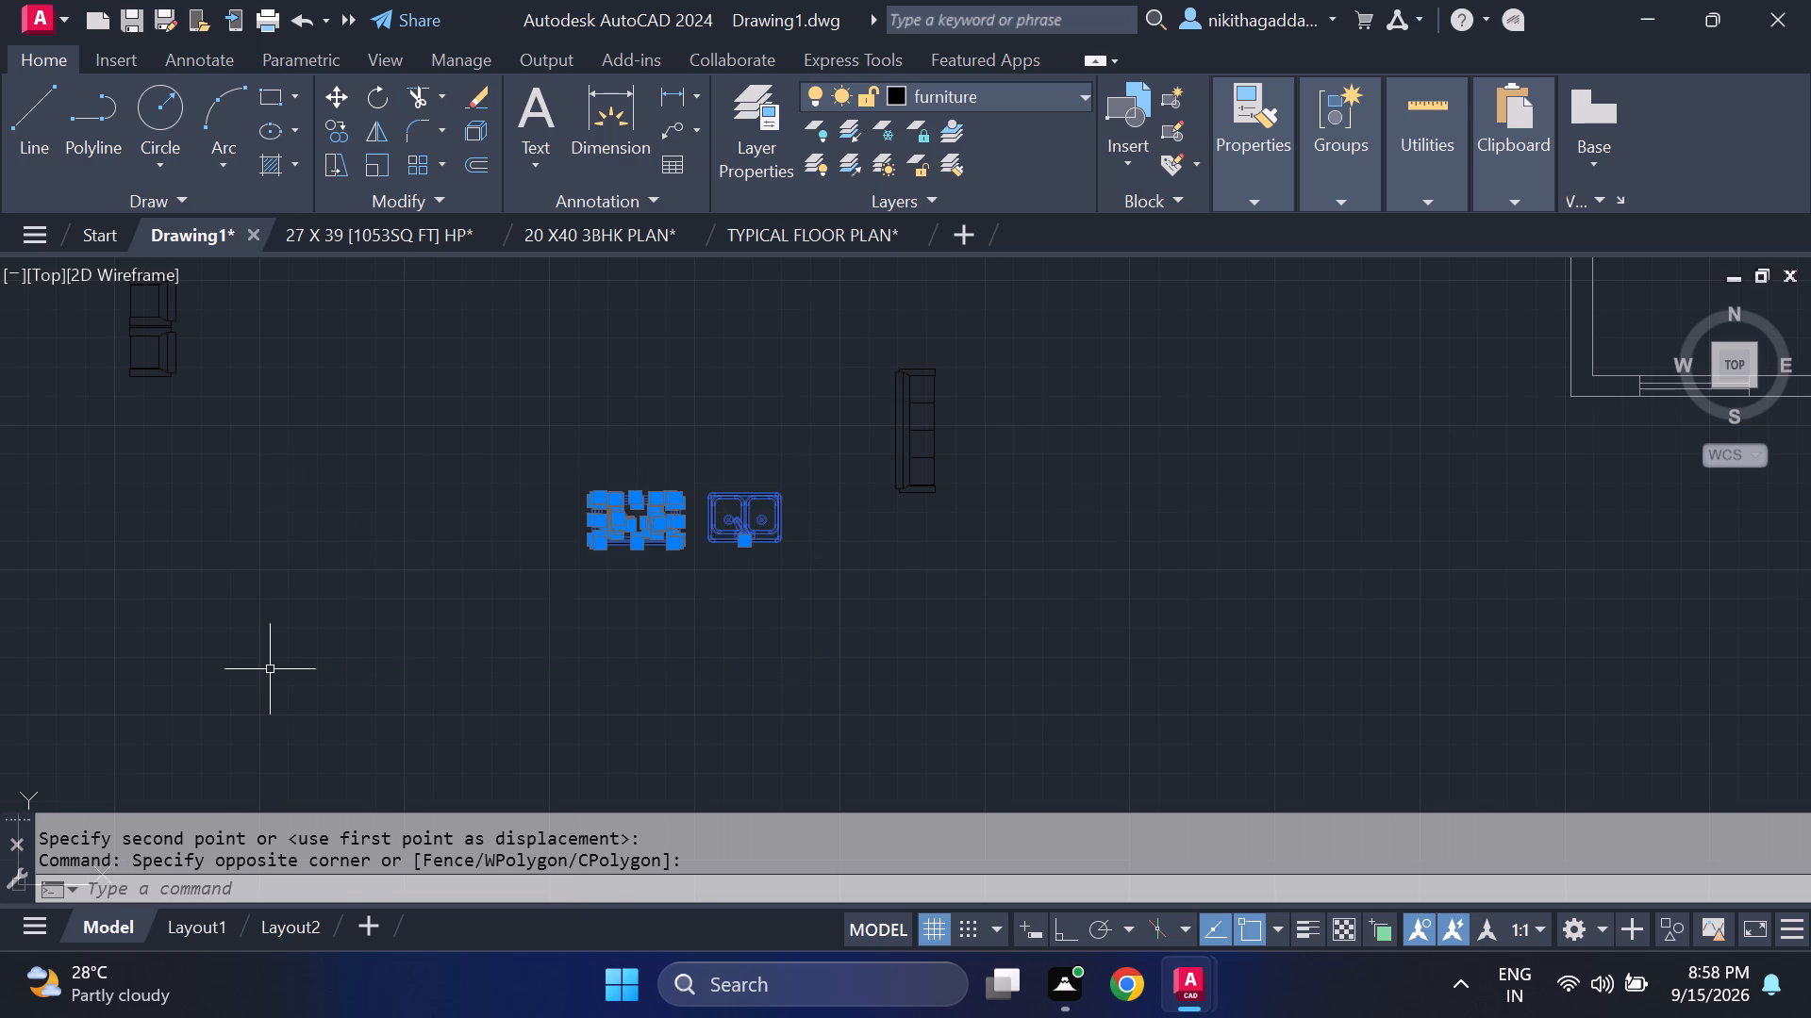
pyautogui.press('m')
pyautogui.press('Return')
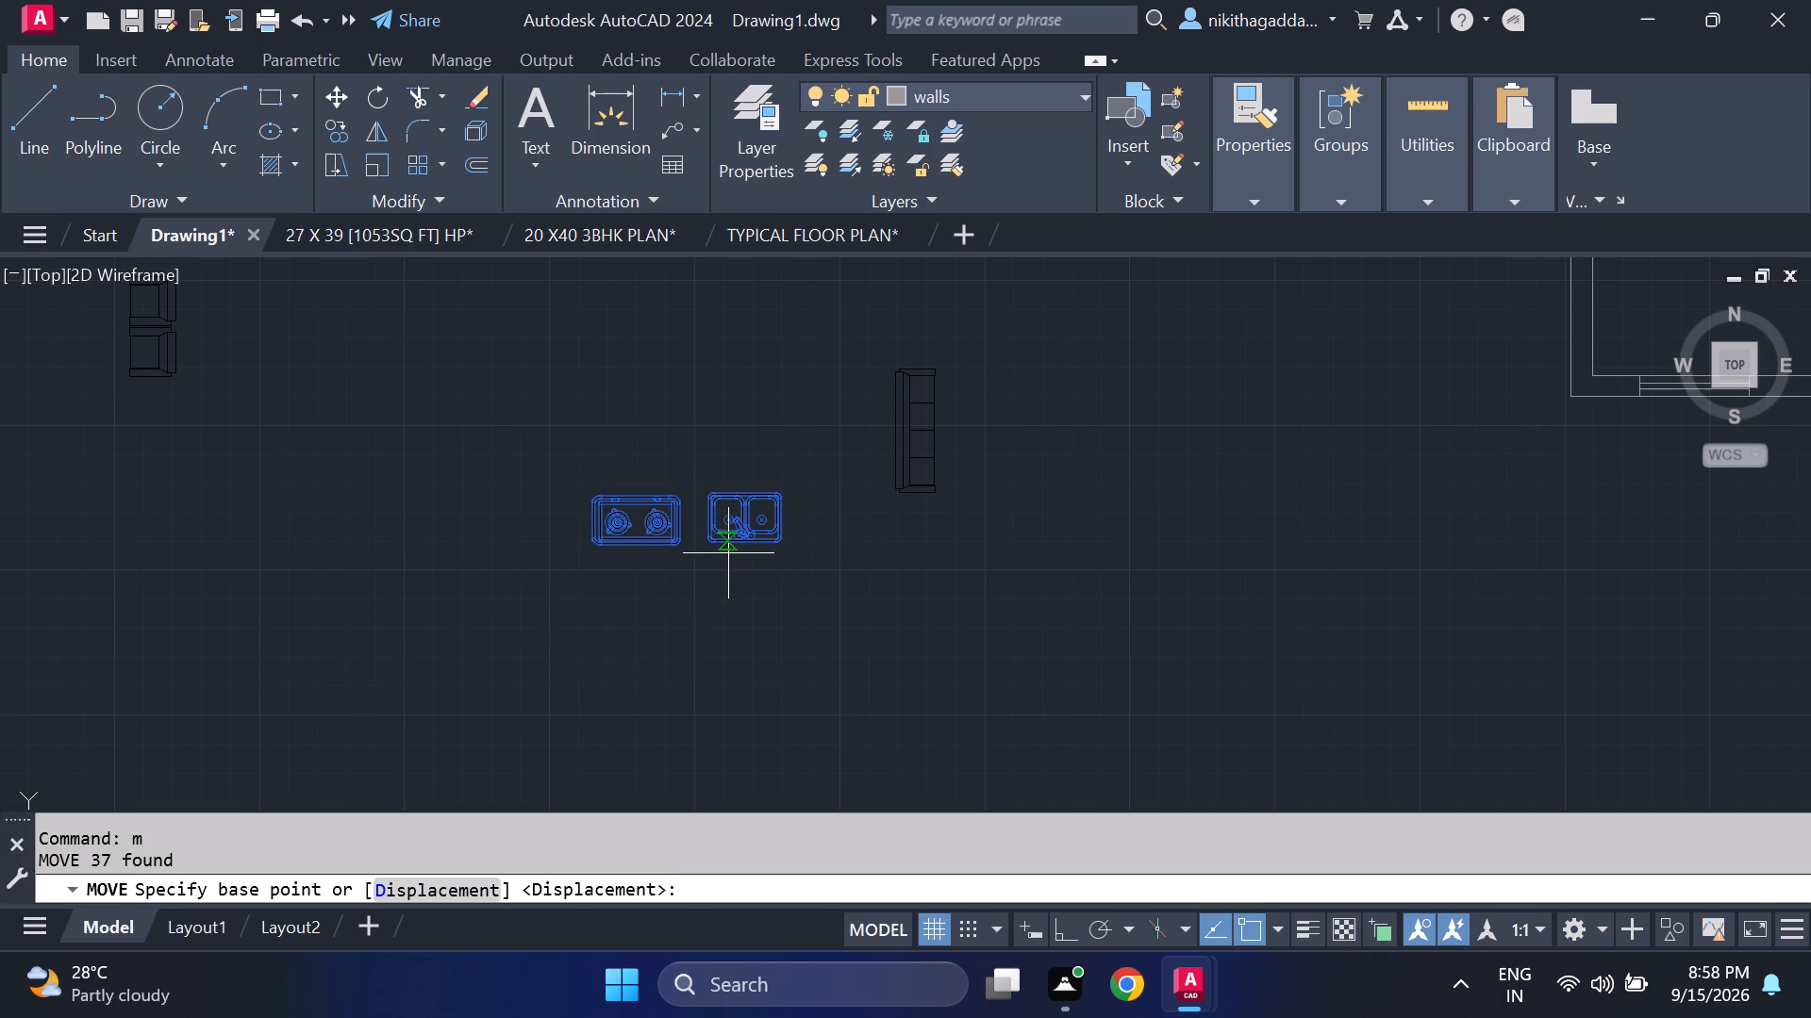
pyautogui.click(742, 542)
pyautogui.moveTo(1114, 461); pyautogui.dragTo(560, 583, button='middle')
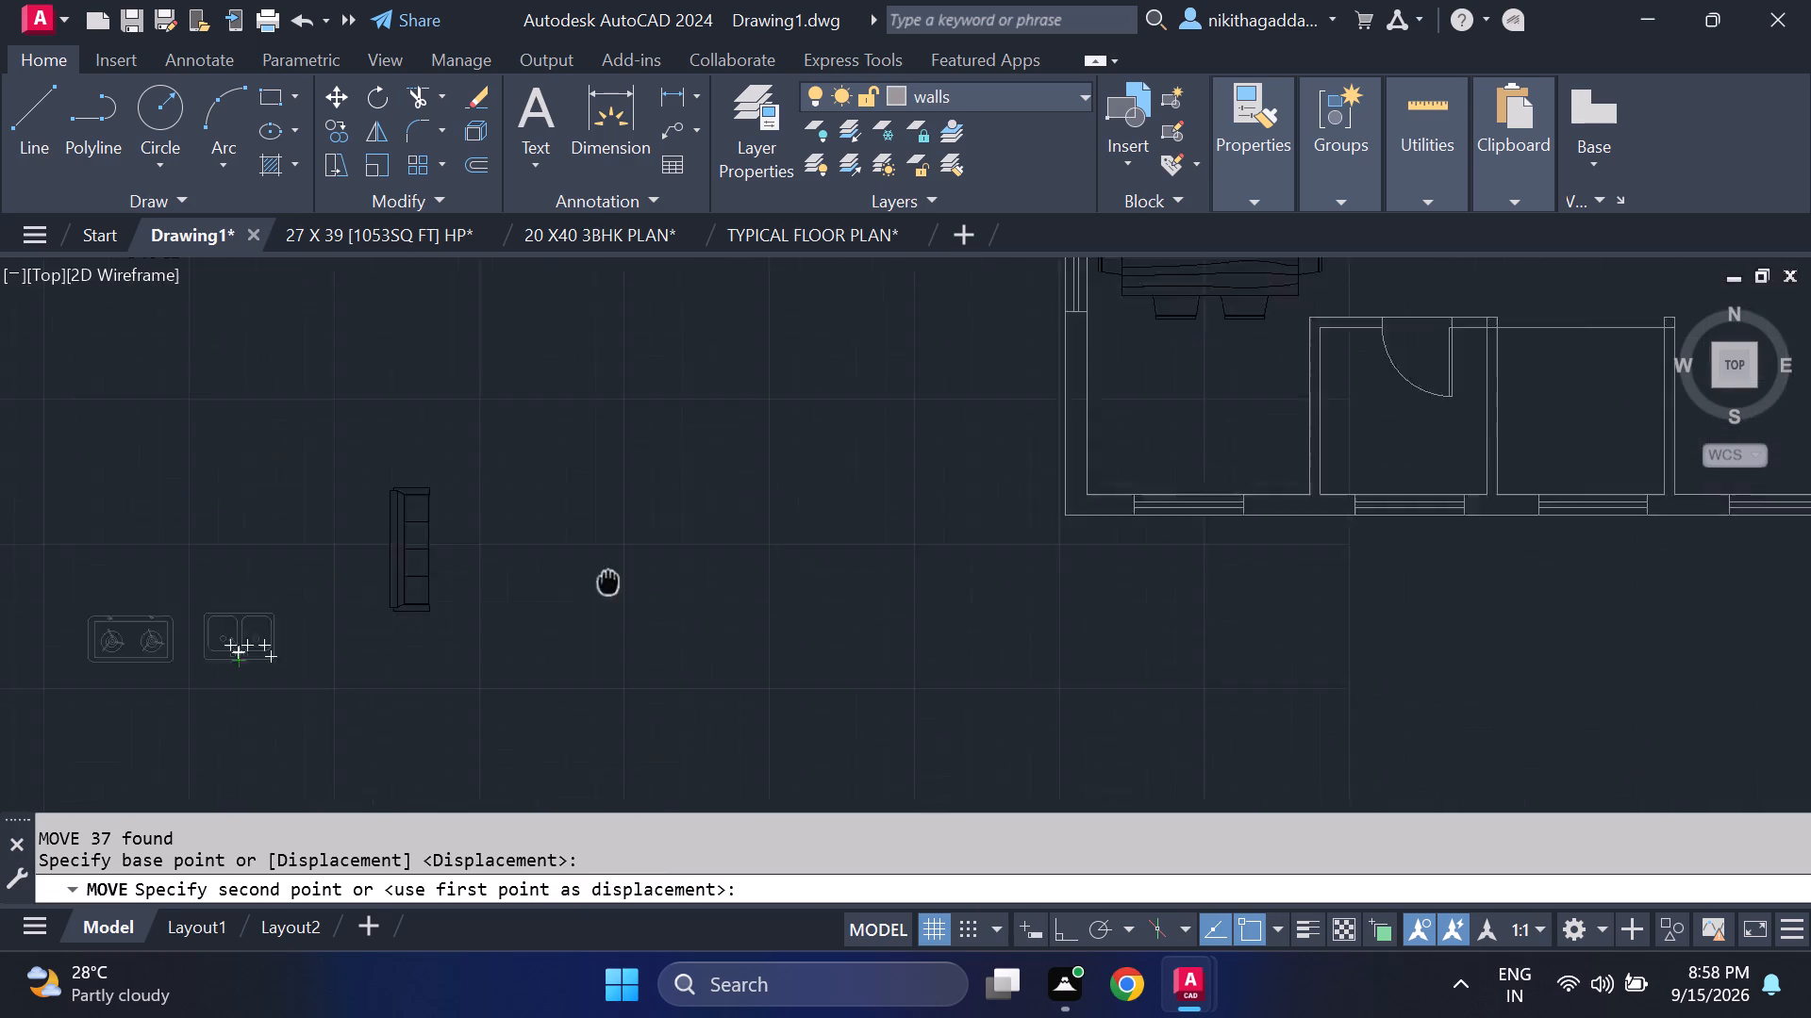
pyautogui.moveTo(560, 583); pyautogui.dragTo(23, 658, button='middle')
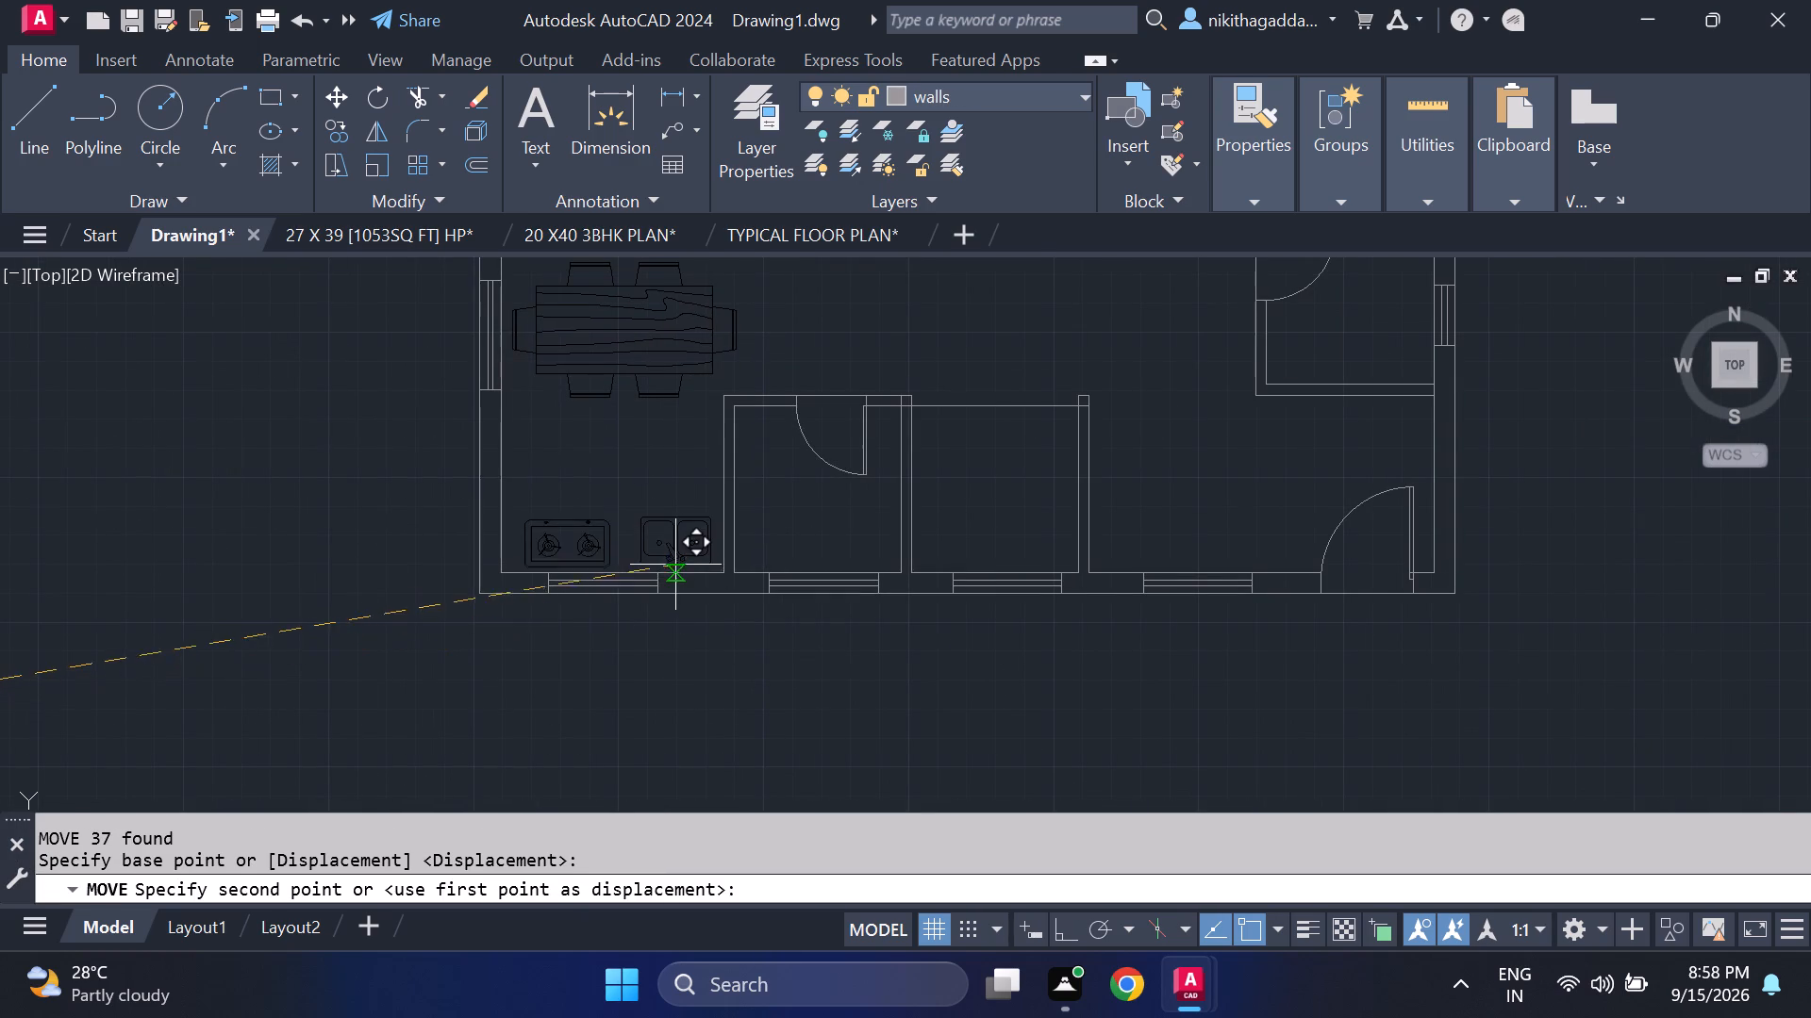
pyautogui.scroll(1, 675, 565)
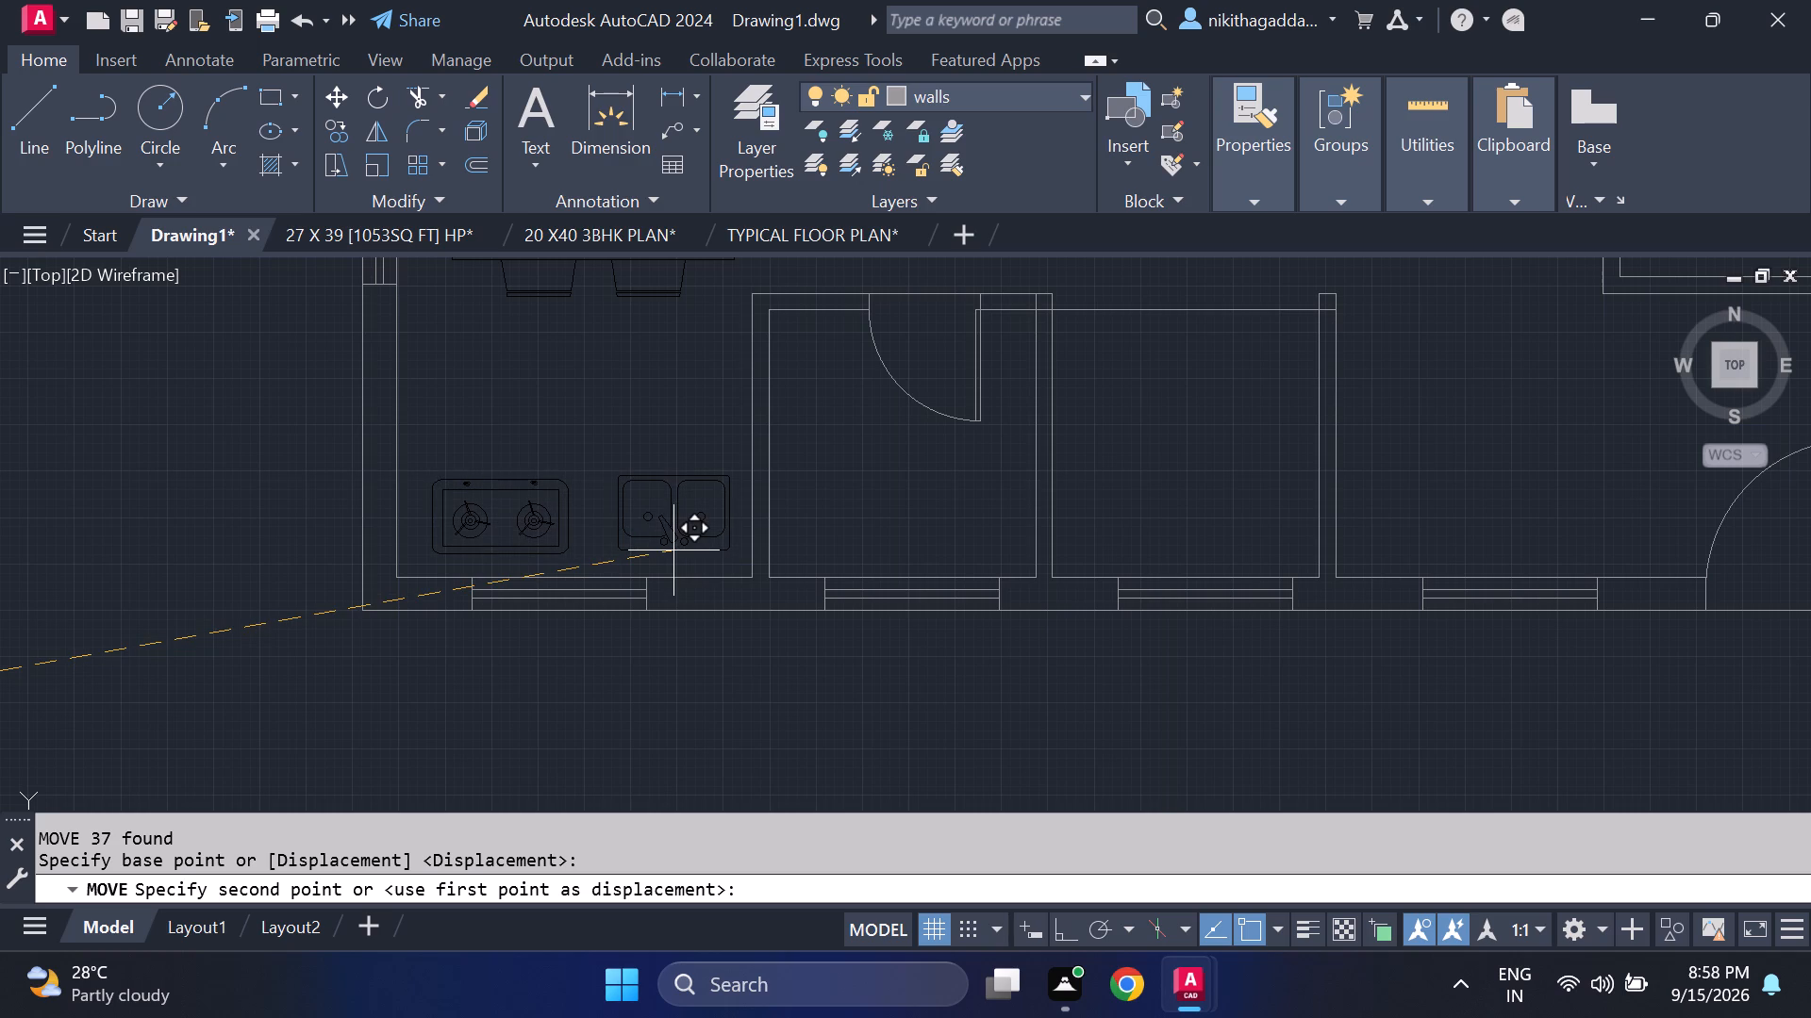
pyautogui.click(664, 554)
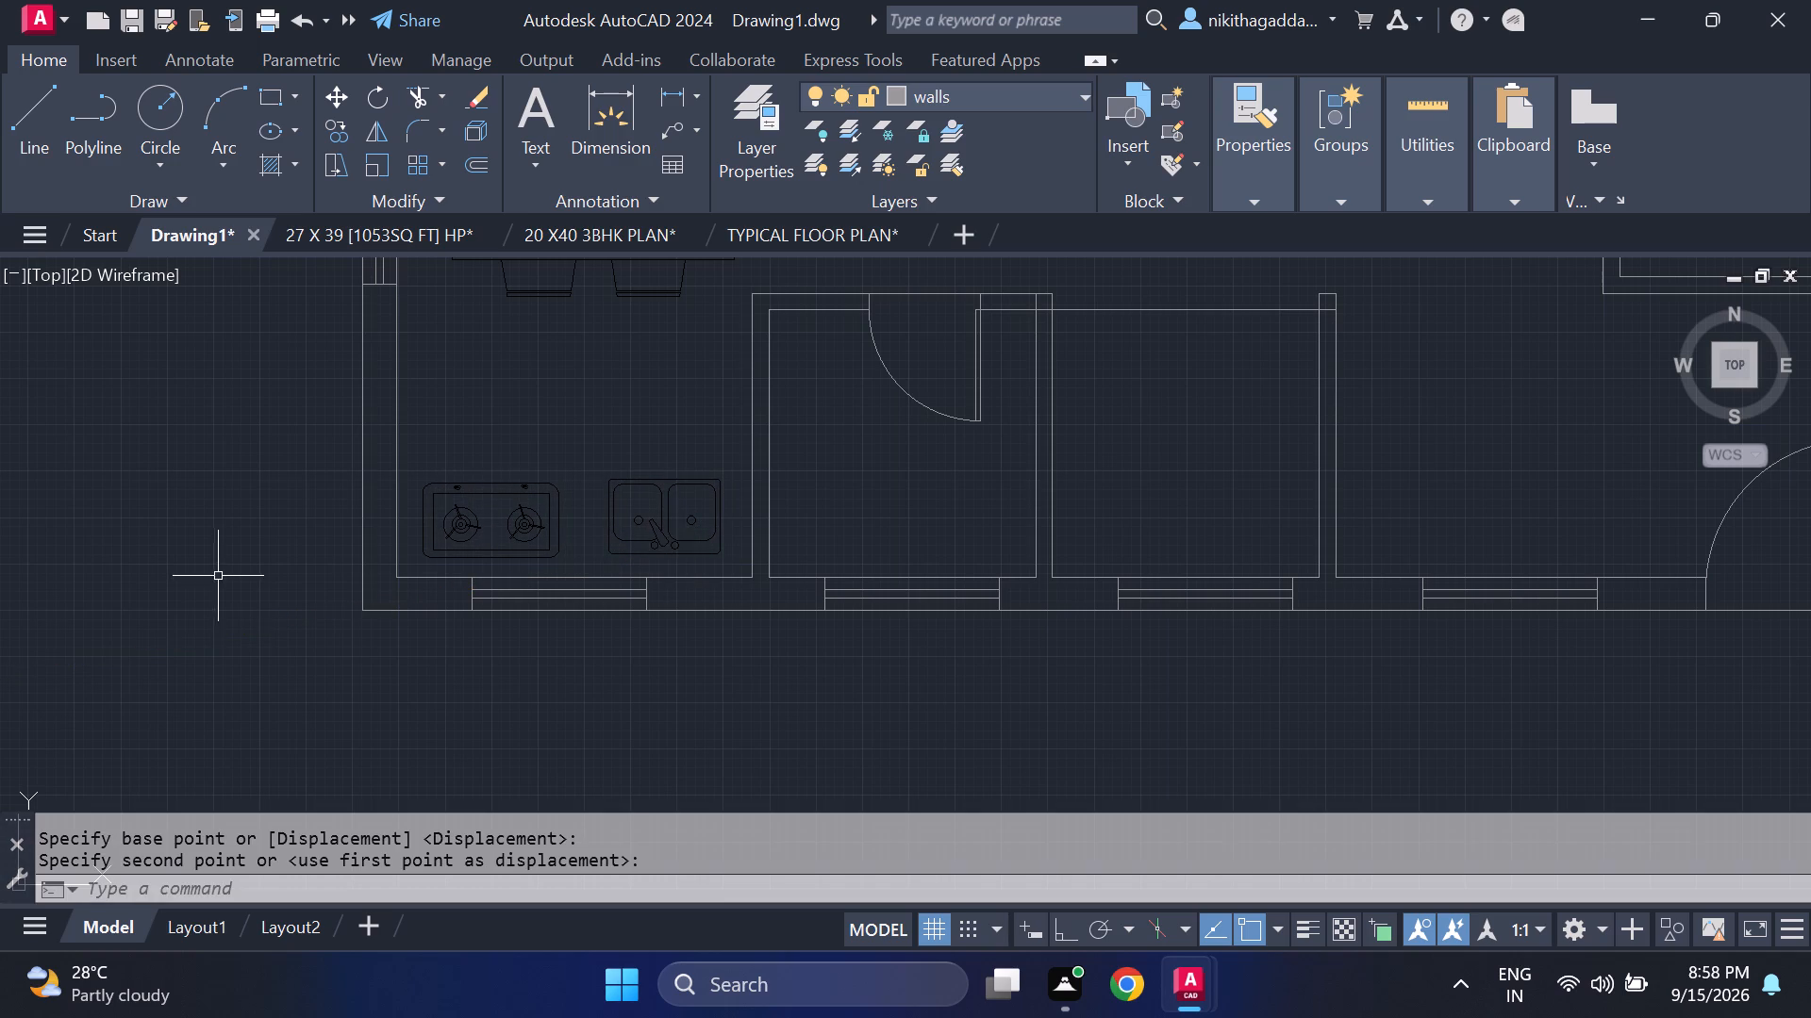
# Move the double sink slightly south, closer to the kitchen's south wall.
pyautogui.scroll(-3, 213, 579)
pyautogui.moveTo(280, 575); pyautogui.dragTo(773, 571, button='middle')
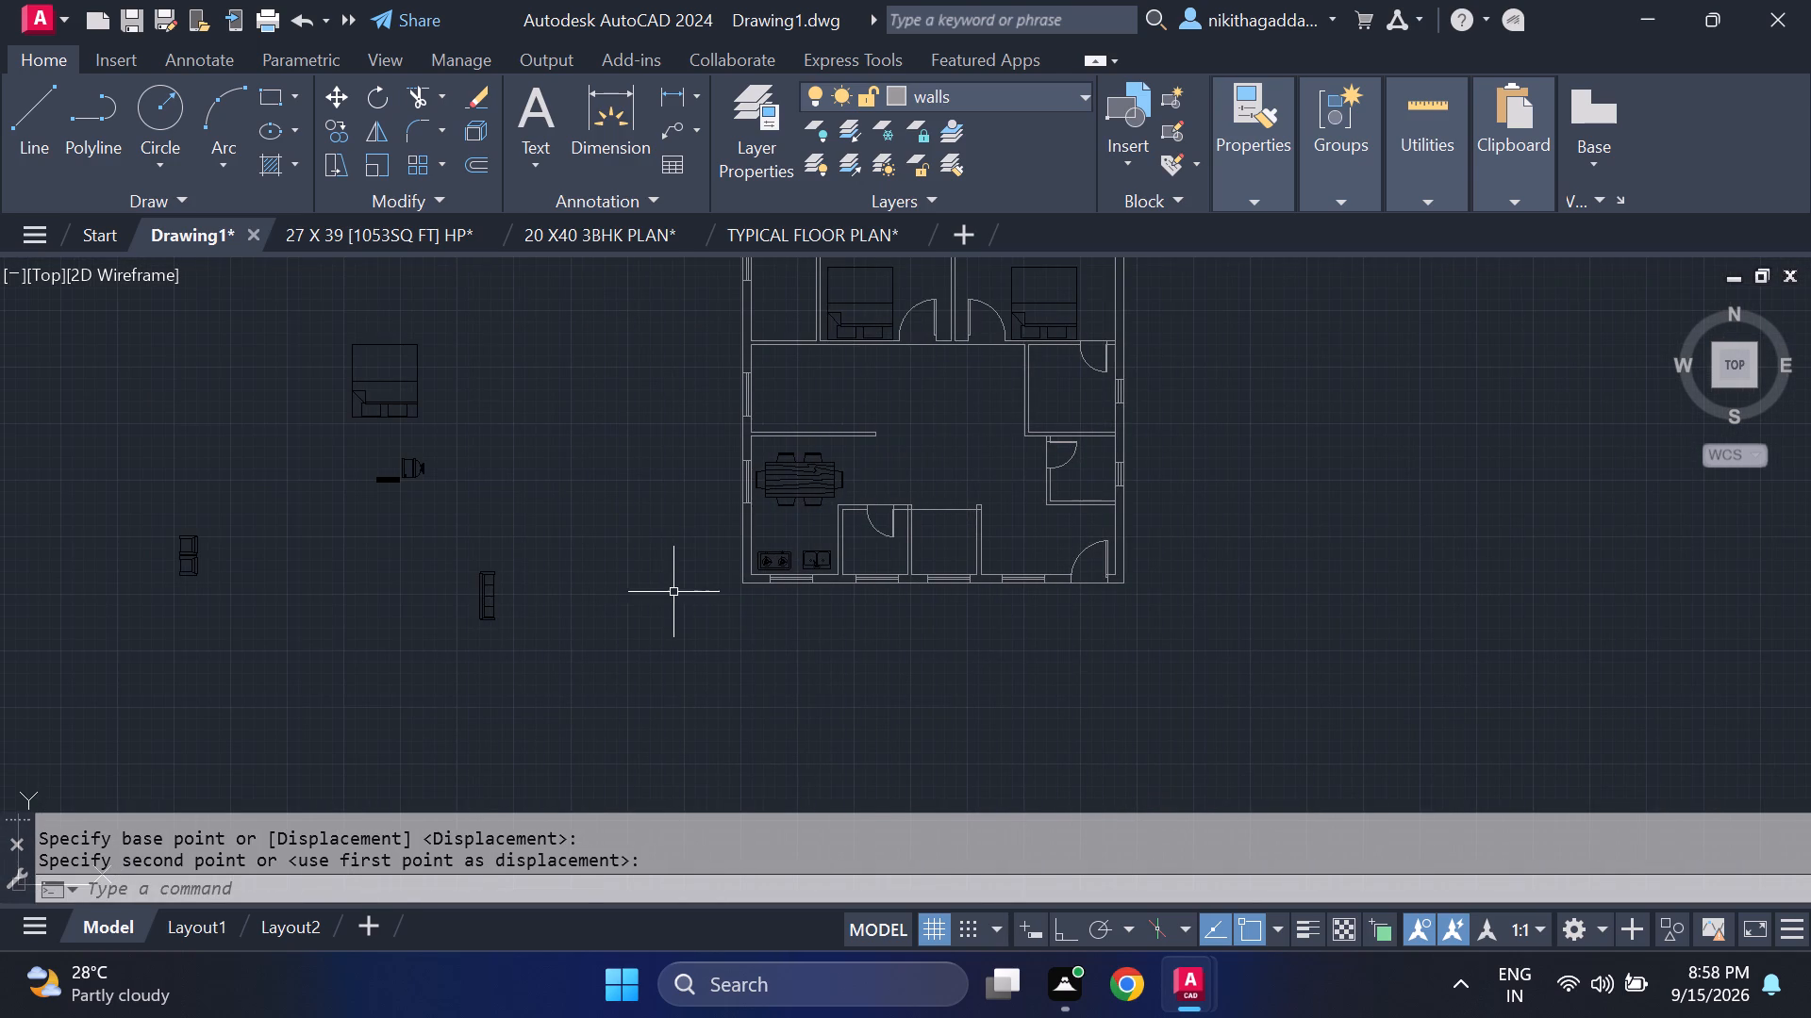
pyautogui.scroll(4, 810, 576)
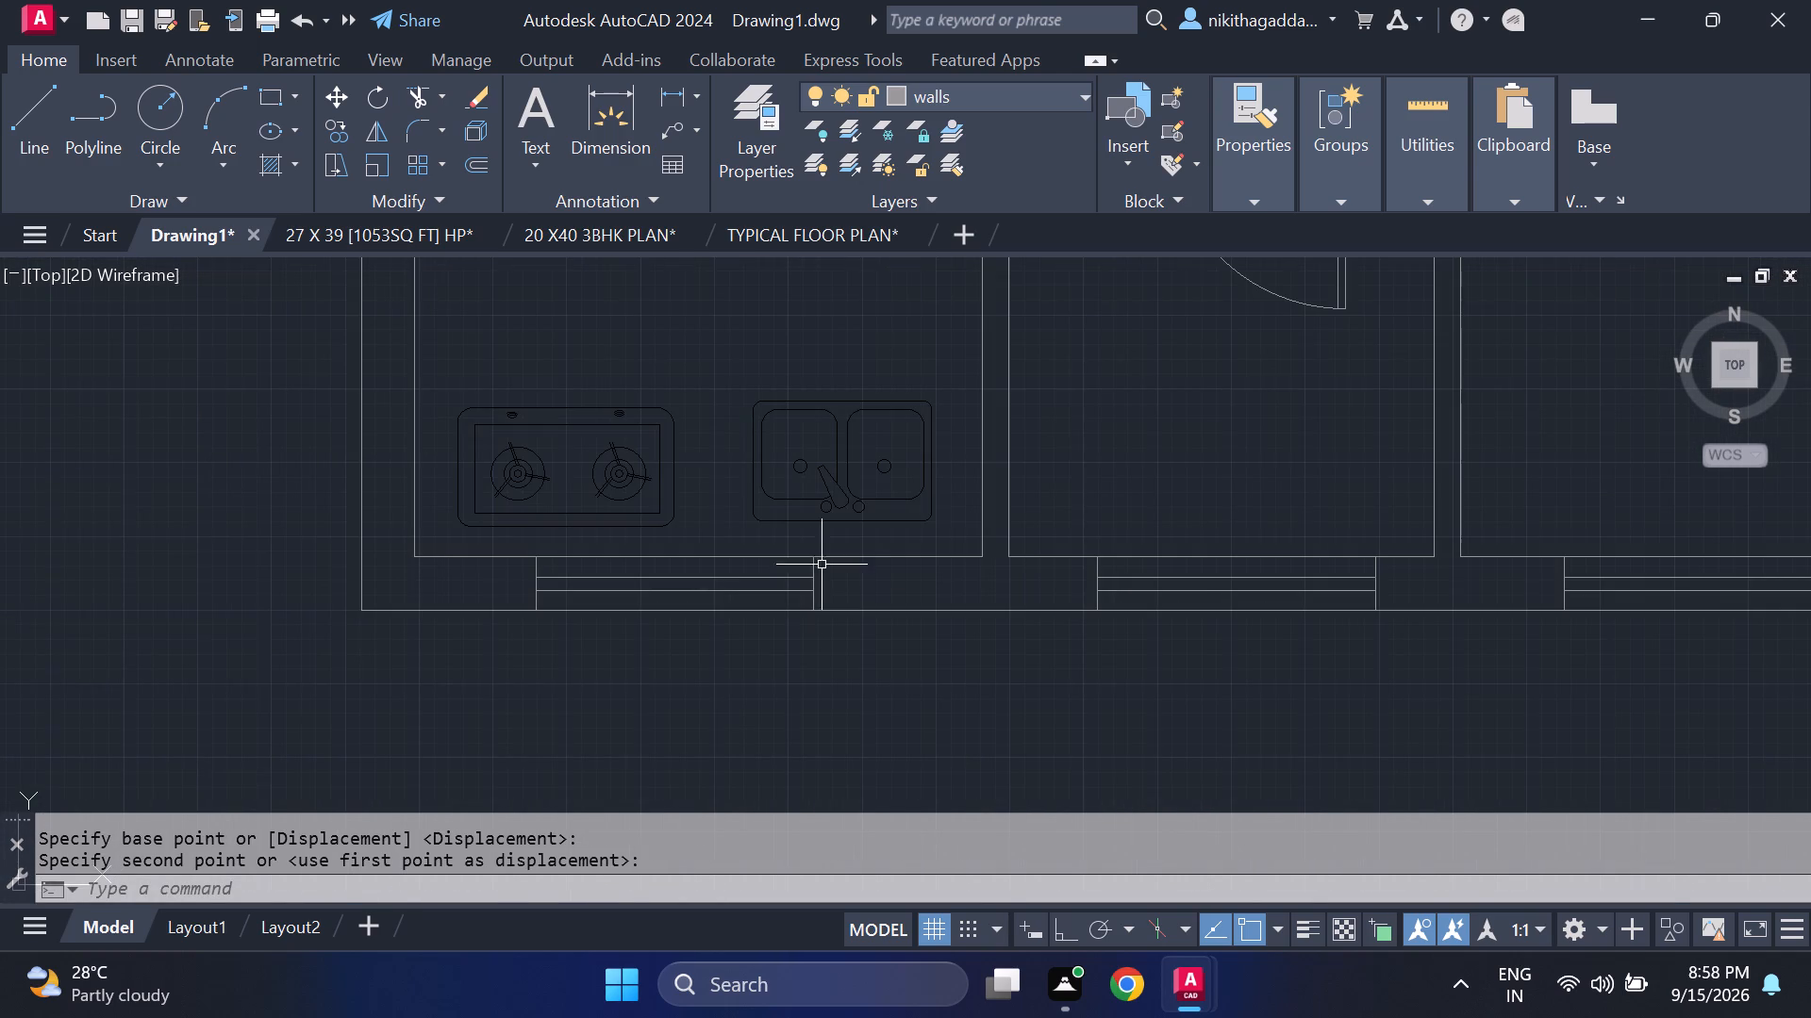
pyautogui.click(908, 377)
pyautogui.click(756, 507)
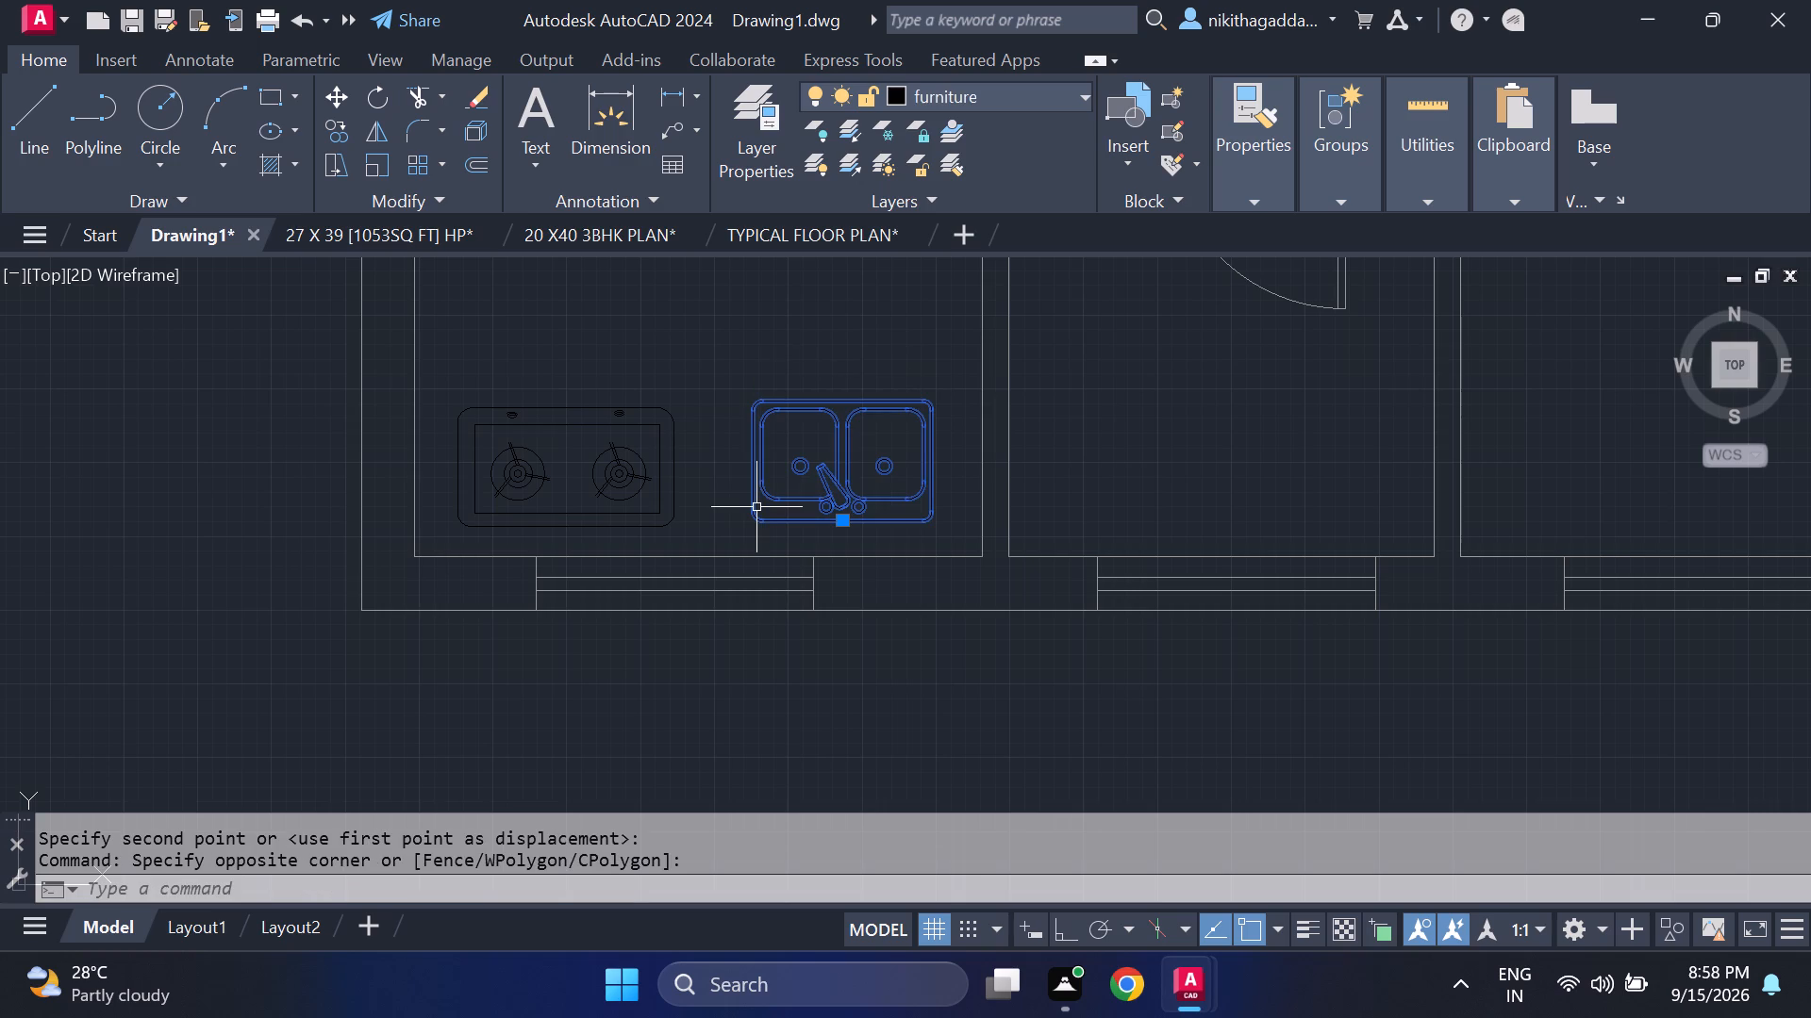
pyautogui.press('m')
pyautogui.press('Return')
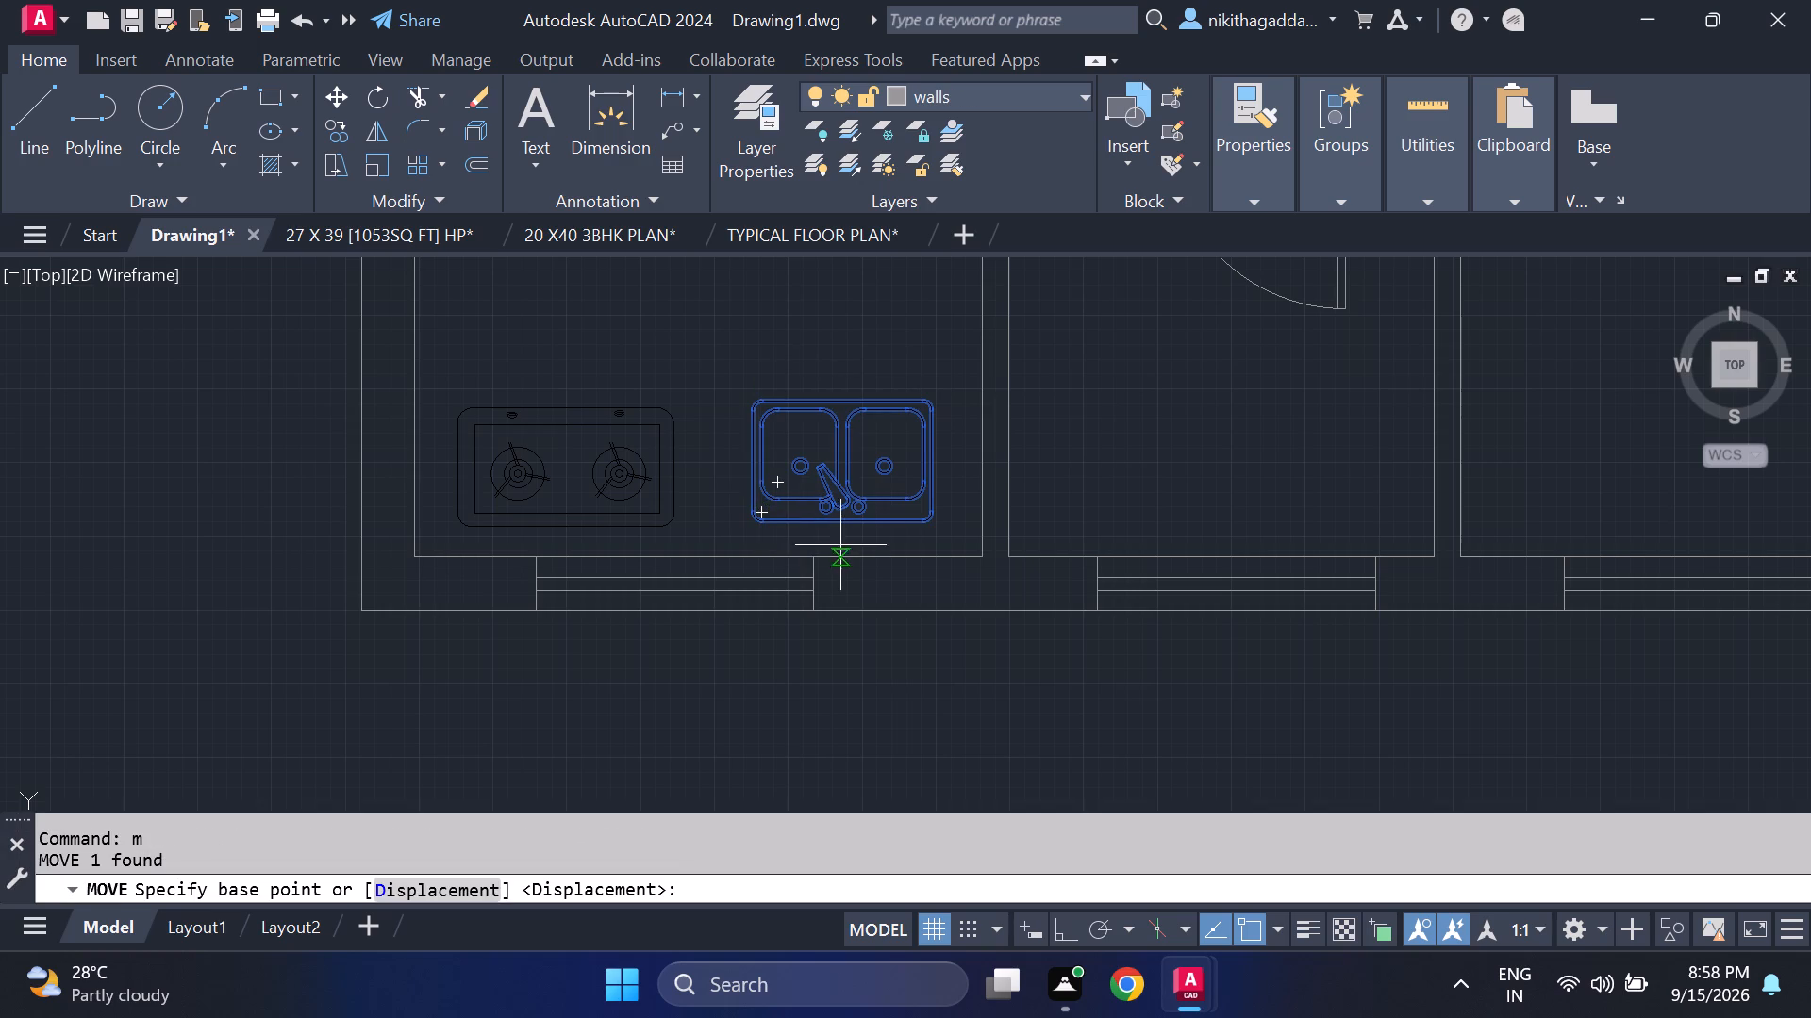
pyautogui.click(839, 488)
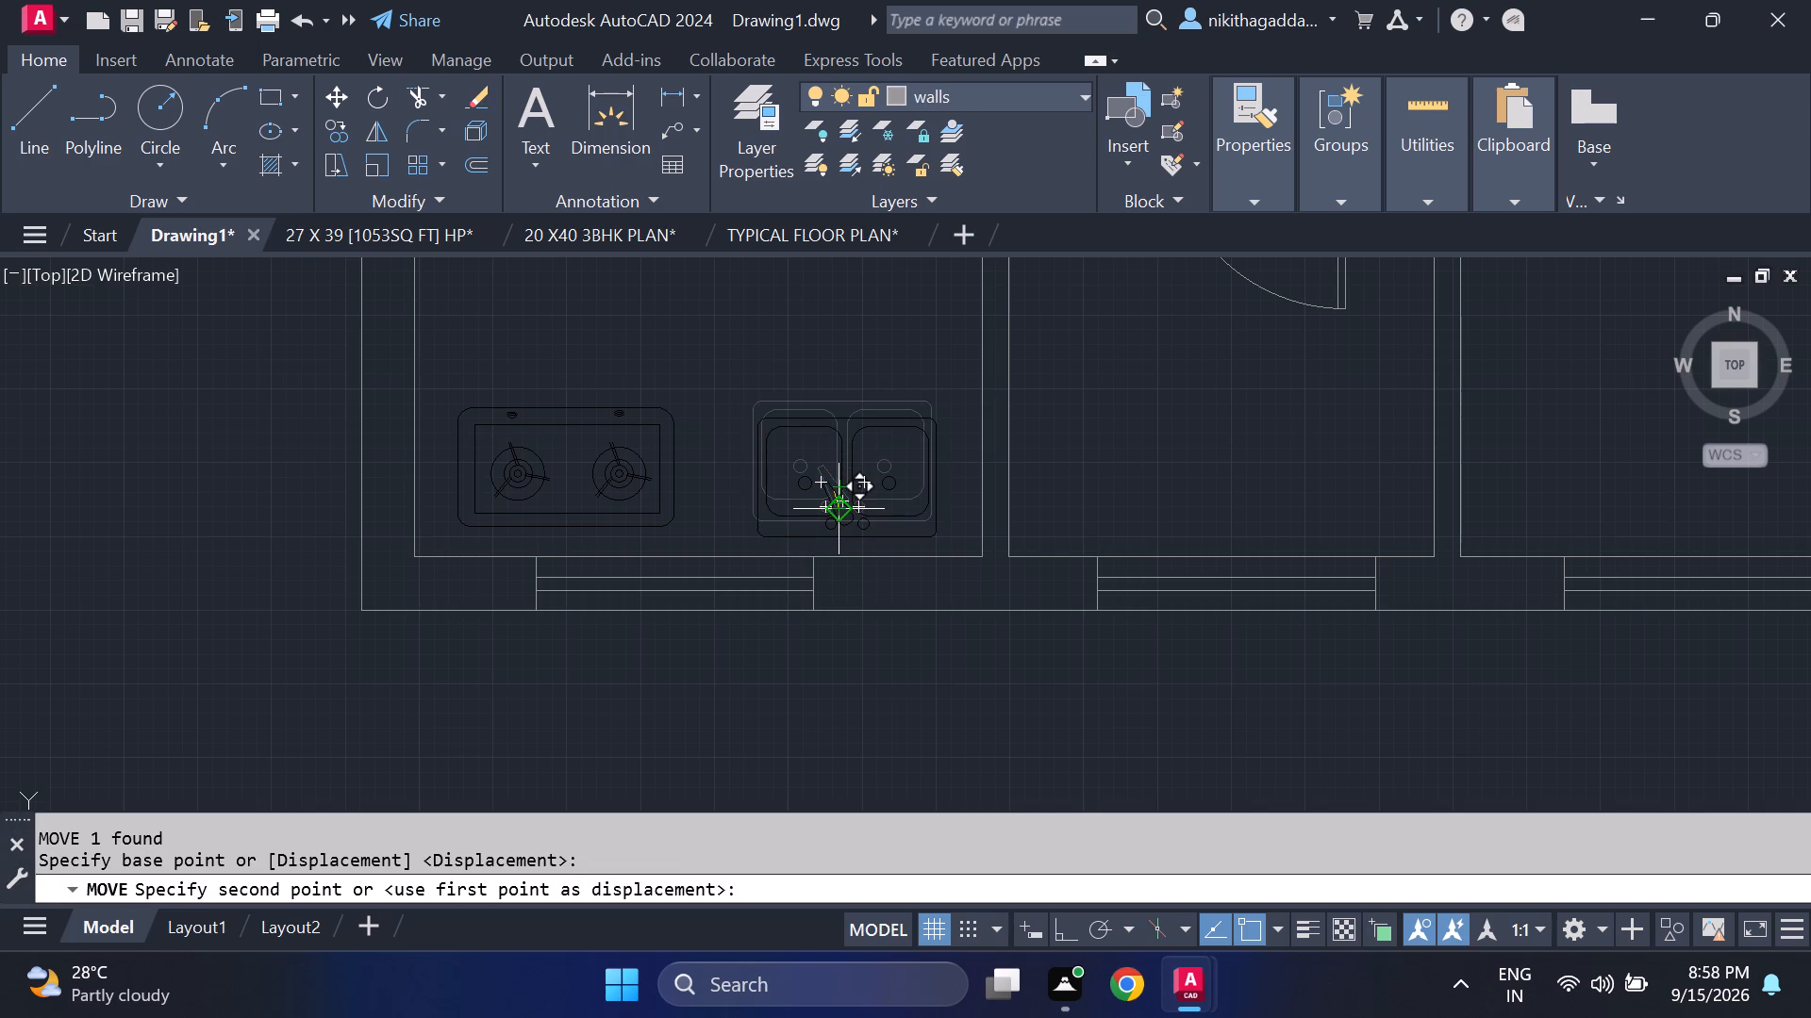
pyautogui.click(842, 513)
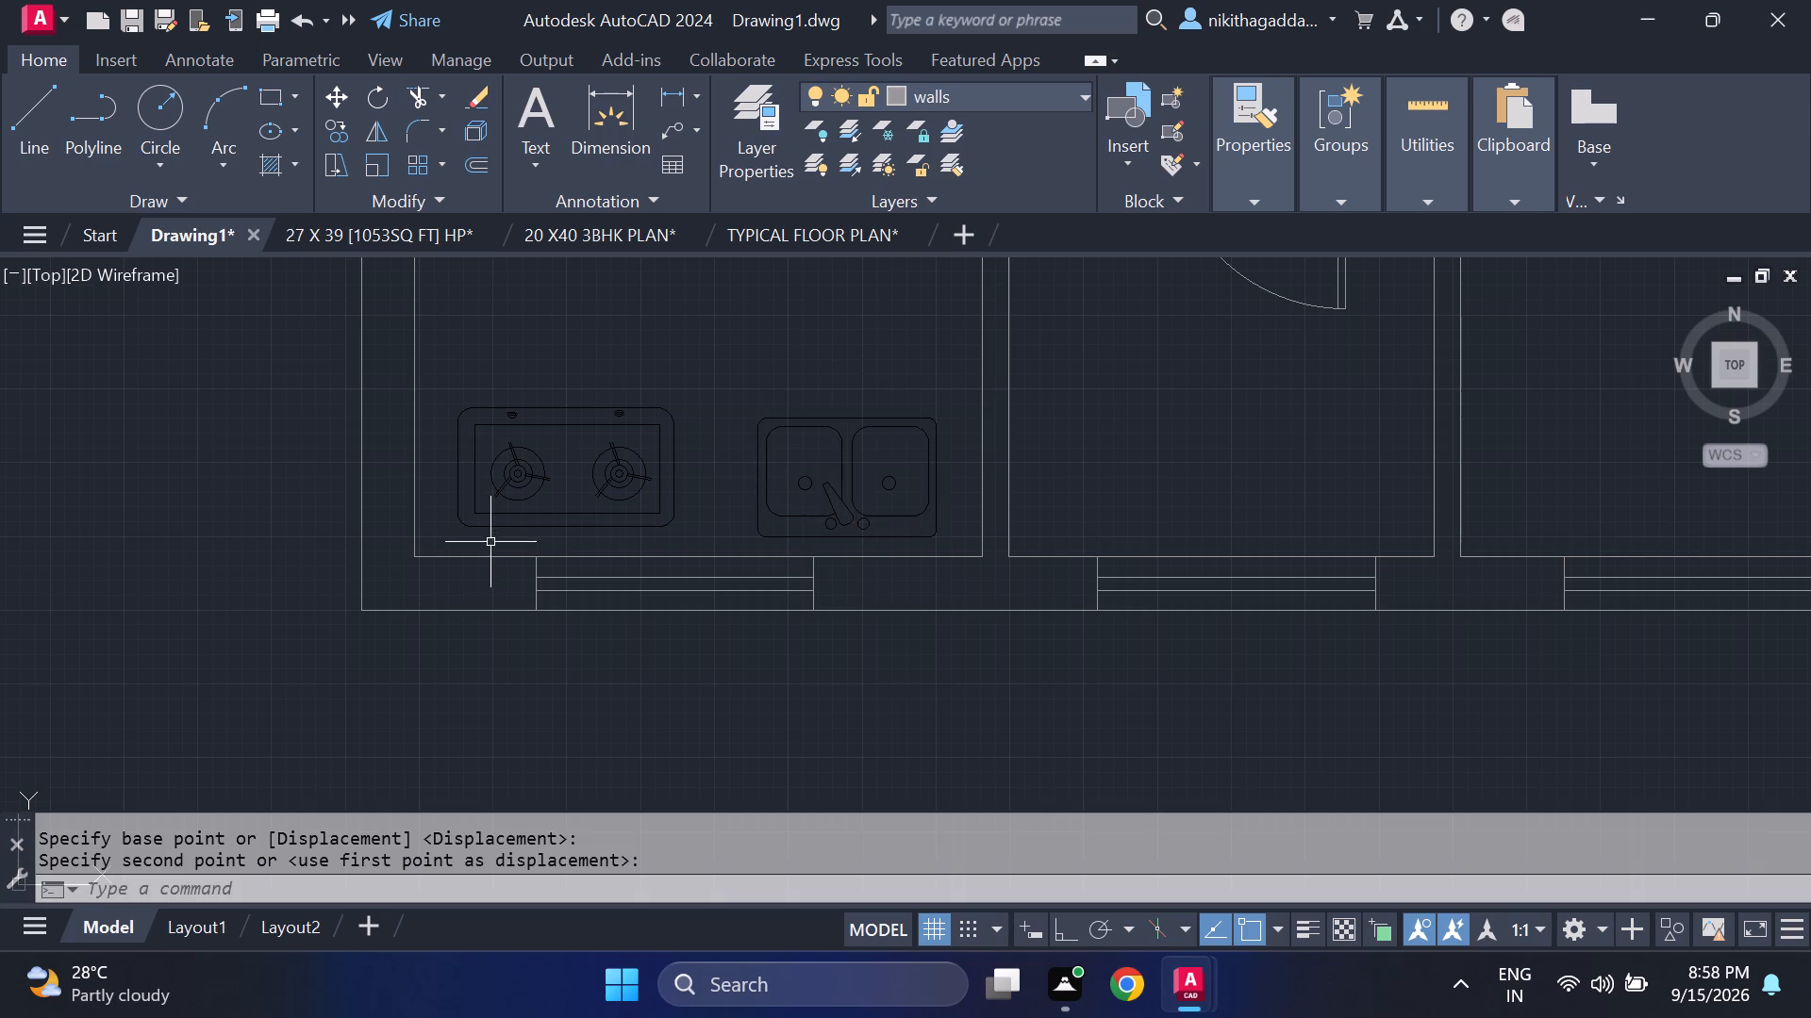
# Copy the toilet west of the plan into the narrow northwest bathroom, with its east end close to the room's east wall.
pyautogui.scroll(-3, 489, 547)
pyautogui.moveTo(277, 616); pyautogui.dragTo(647, 585, button='middle')
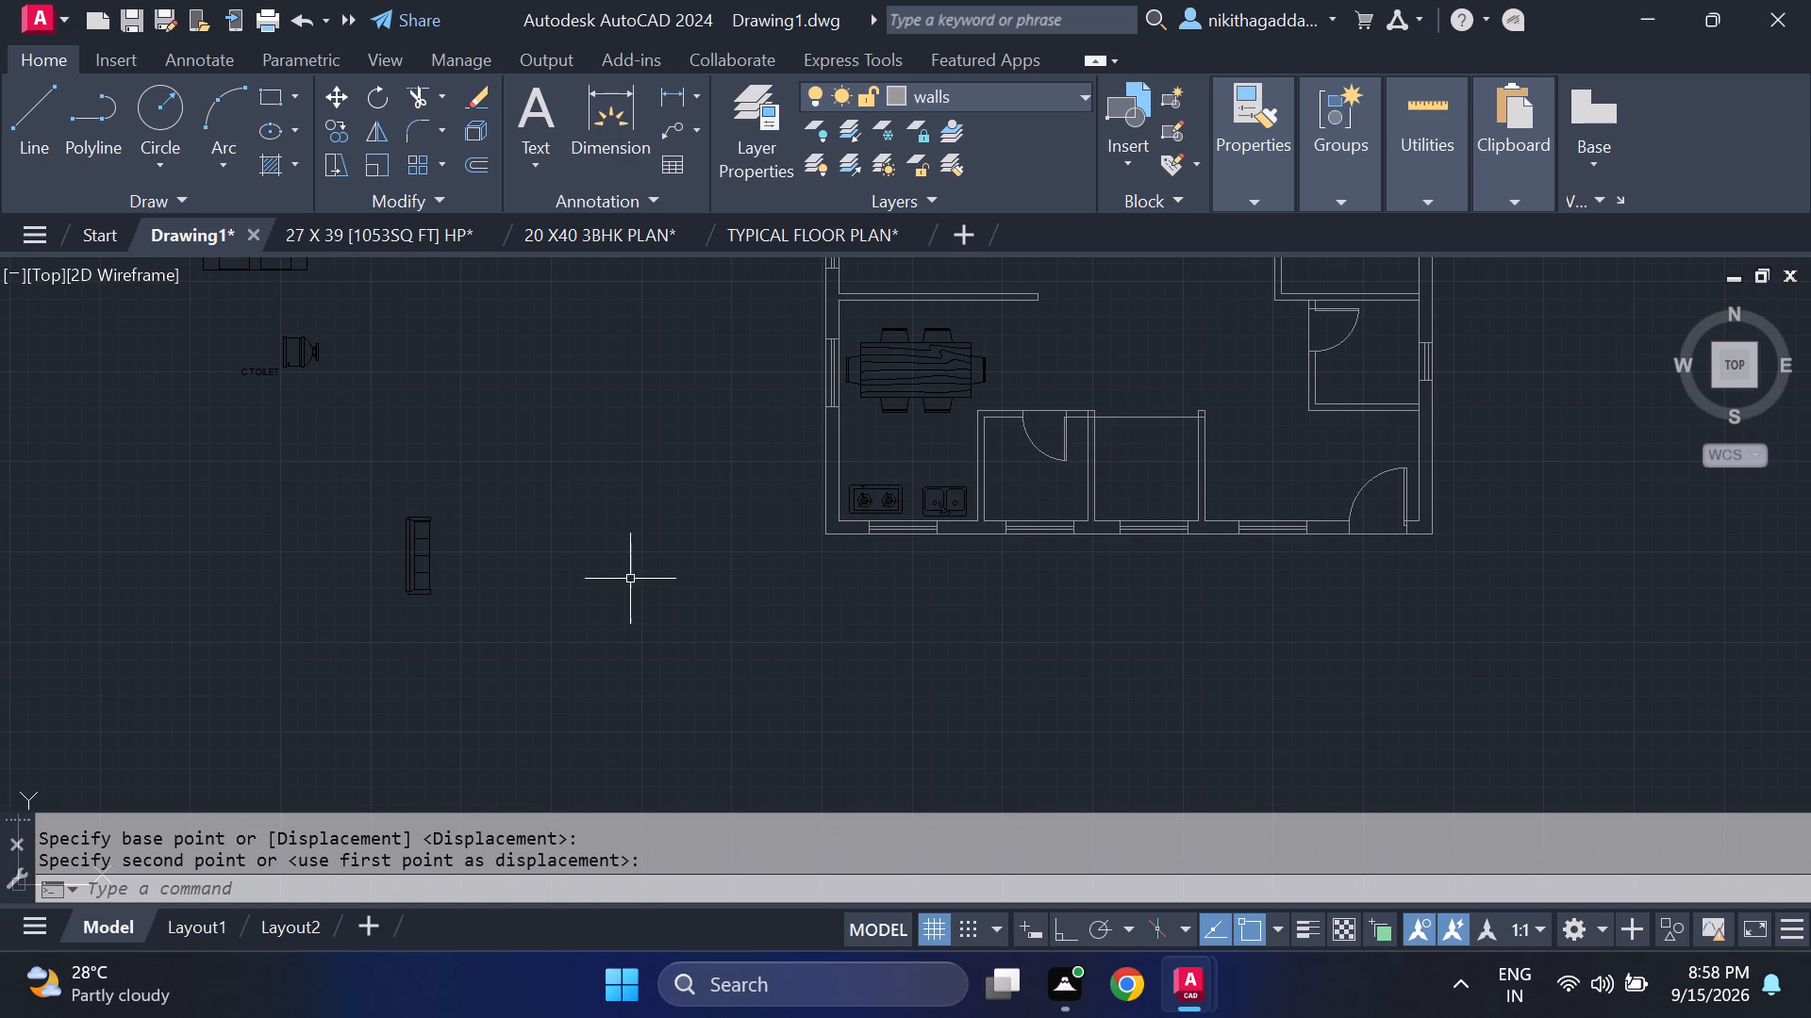
pyautogui.scroll(-1, 626, 579)
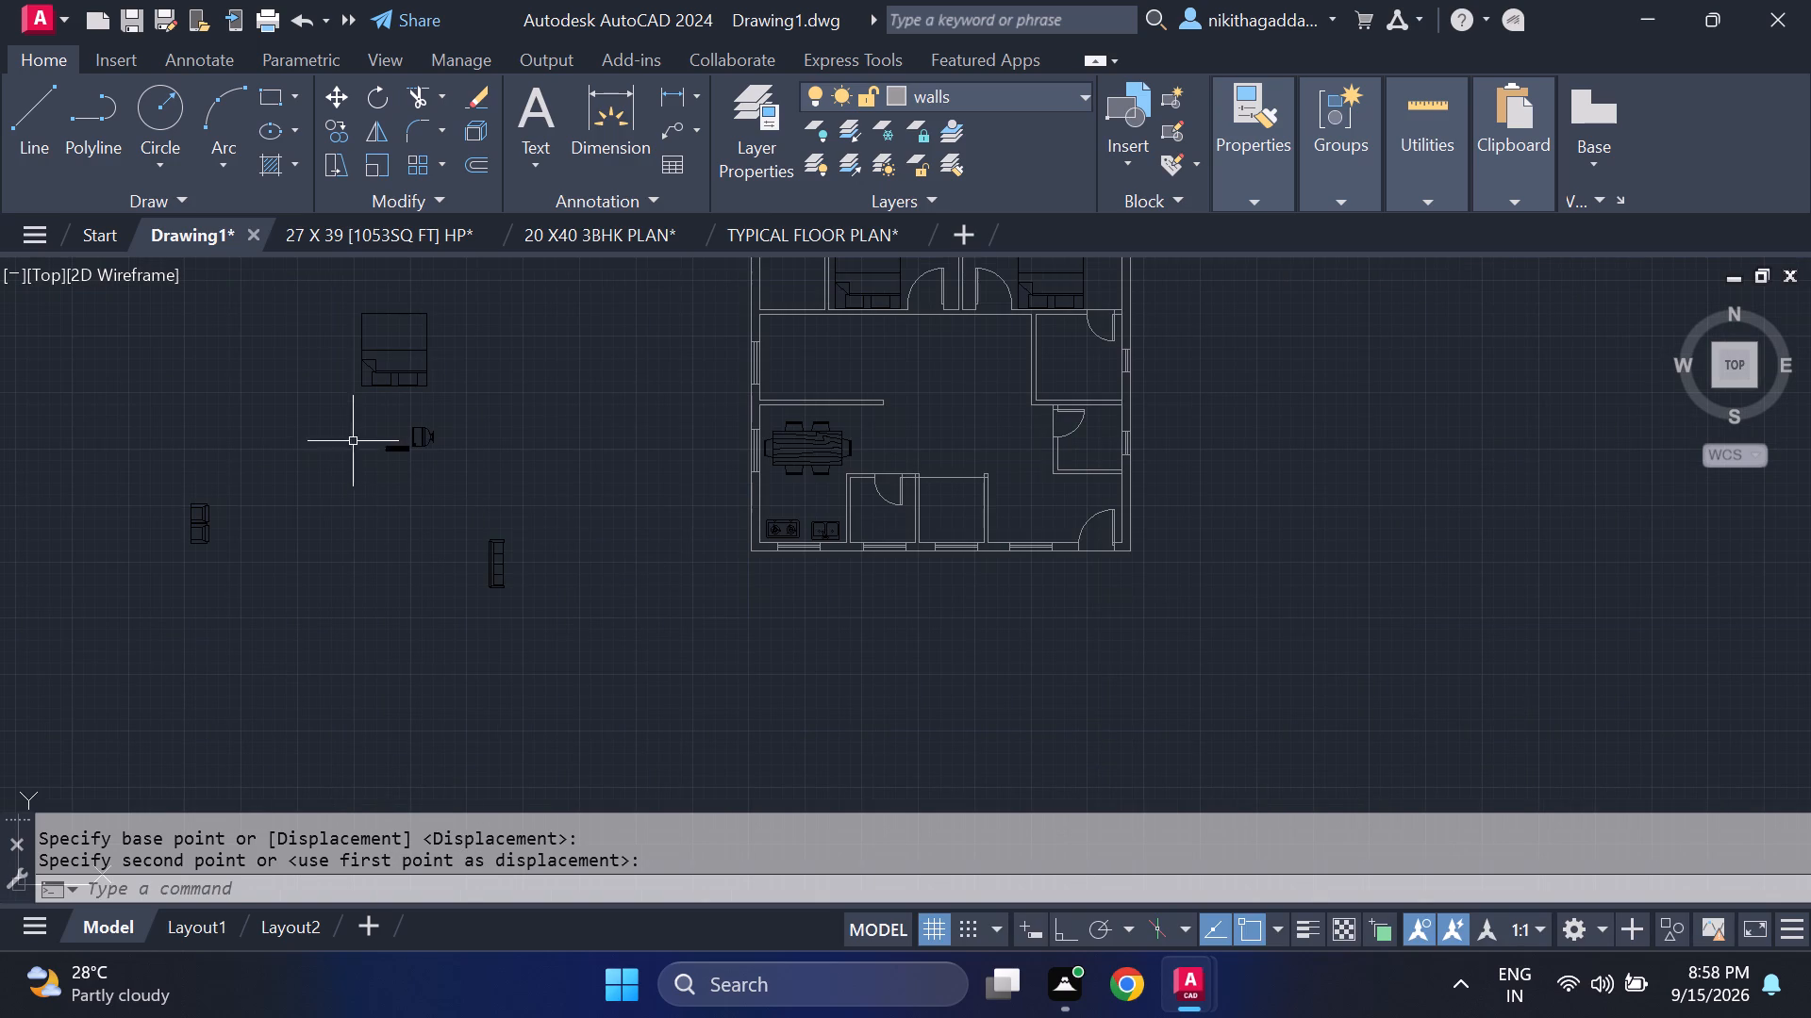
pyautogui.scroll(3, 372, 435)
pyautogui.click(633, 415)
pyautogui.click(466, 456)
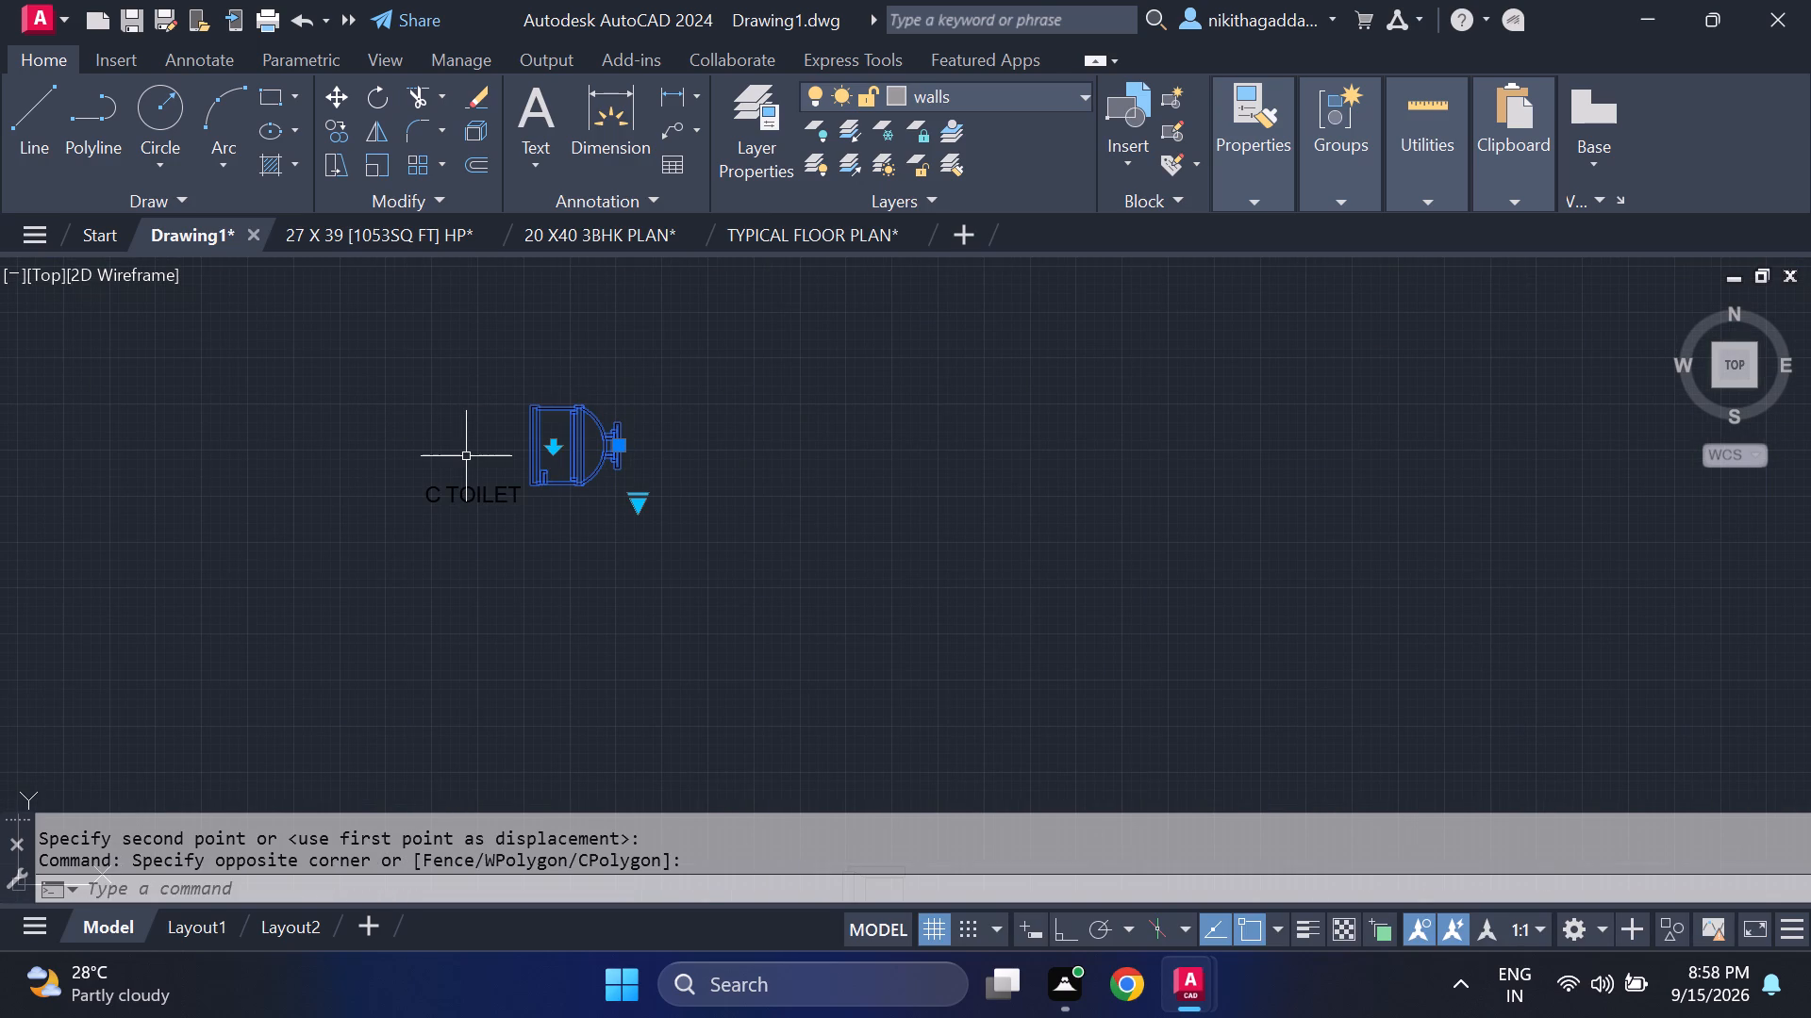
pyautogui.write('co')
pyautogui.press('Return')
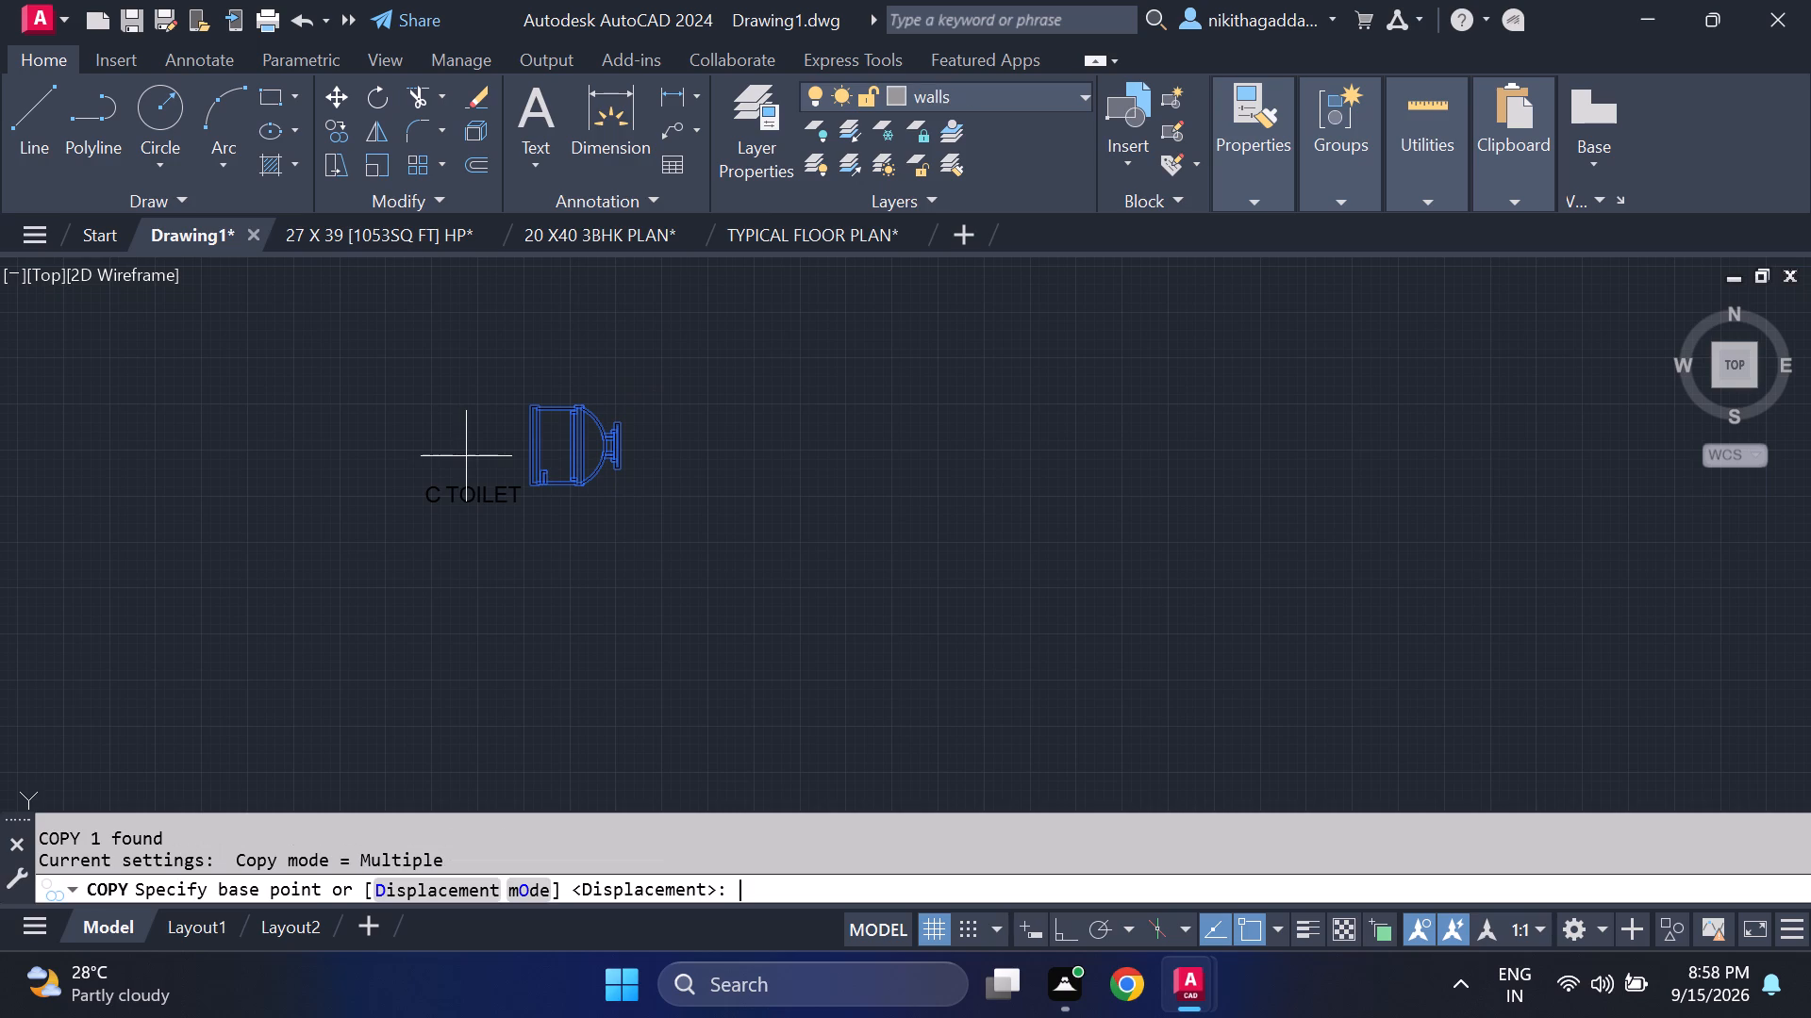
pyautogui.click(623, 450)
pyautogui.scroll(-3, 1125, 445)
pyautogui.moveTo(1125, 449); pyautogui.dragTo(440, 665, button='middle')
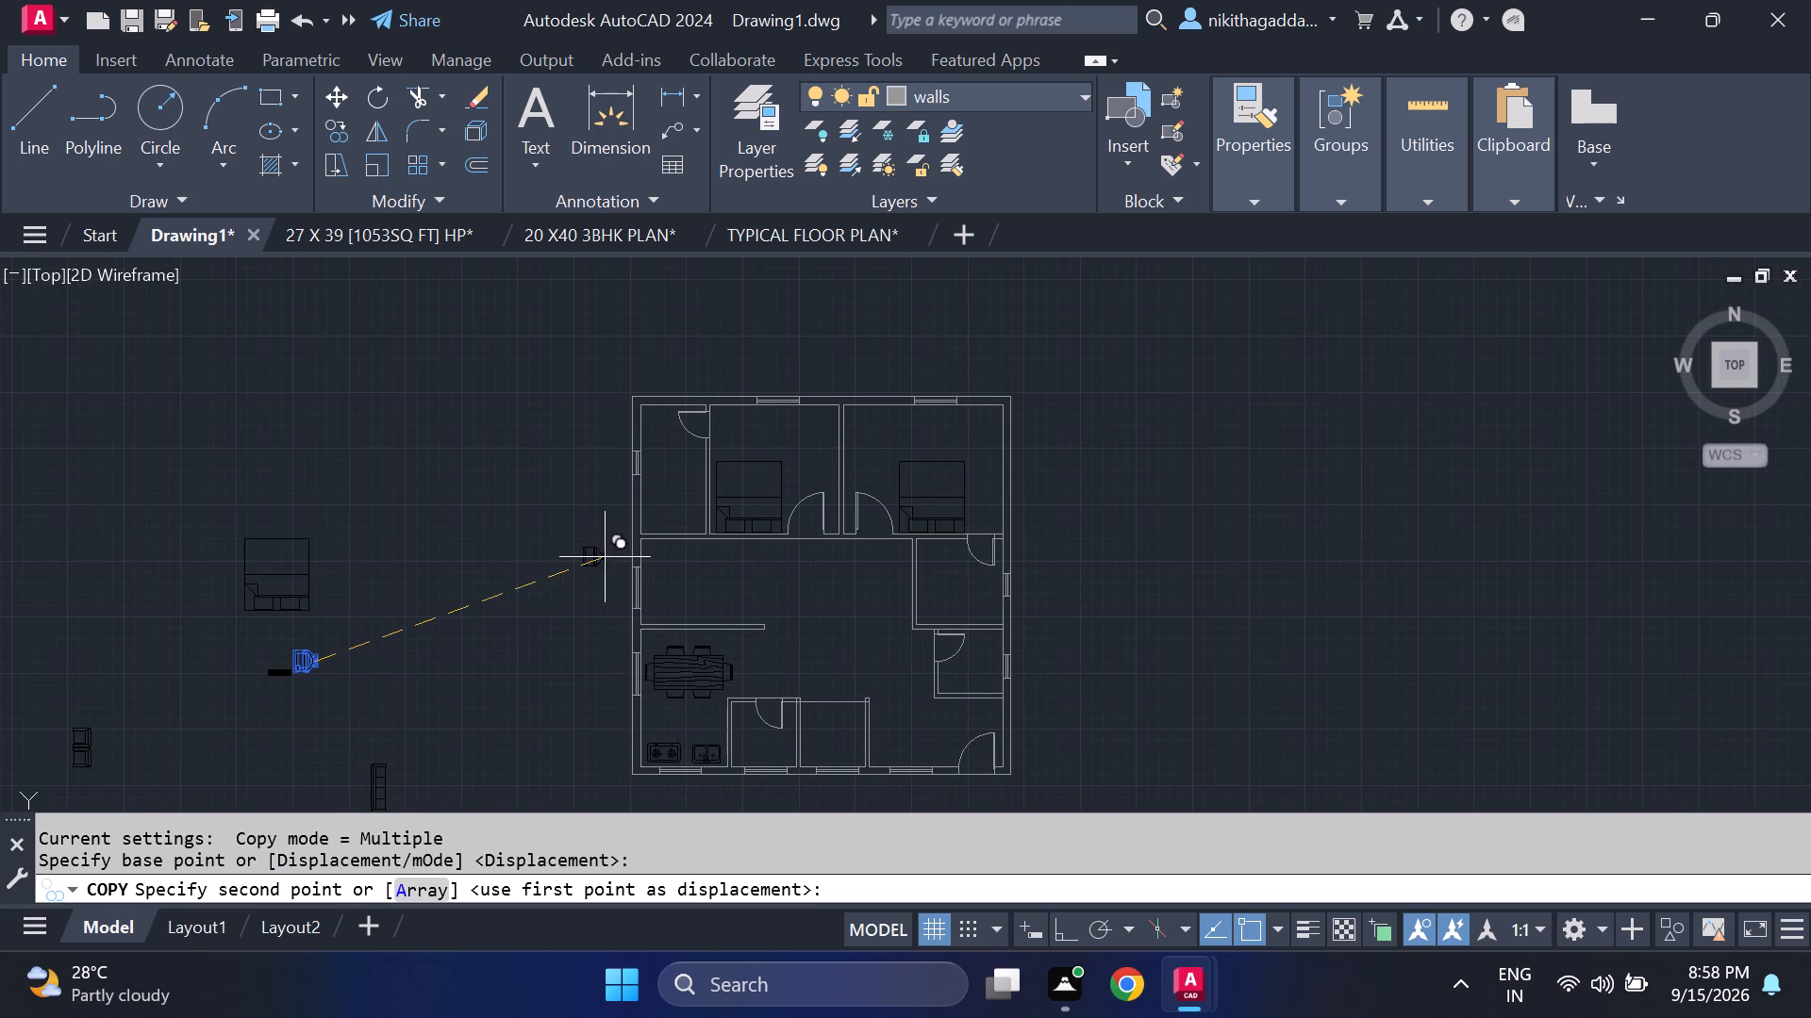
pyautogui.scroll(4, 624, 536)
pyautogui.moveTo(1089, 330); pyautogui.dragTo(1026, 402, button='middle')
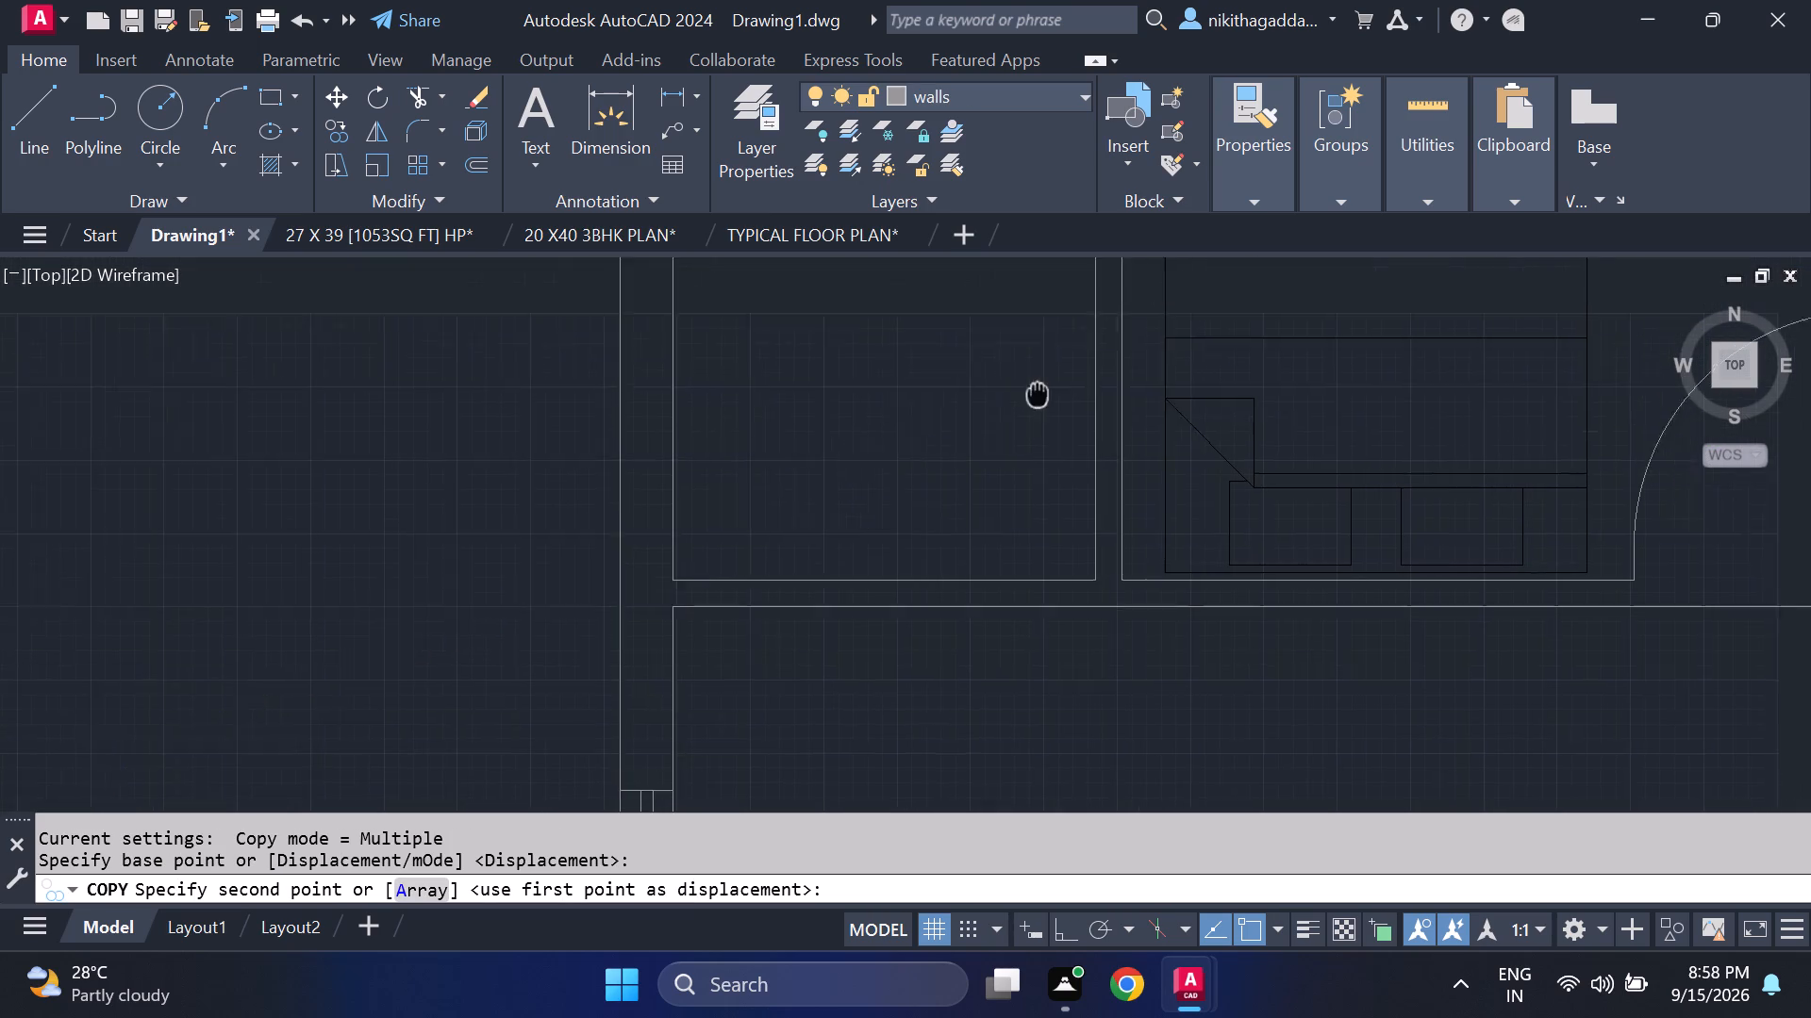
pyautogui.moveTo(1026, 402); pyautogui.dragTo(932, 486, button='middle')
pyautogui.scroll(-2, 930, 487)
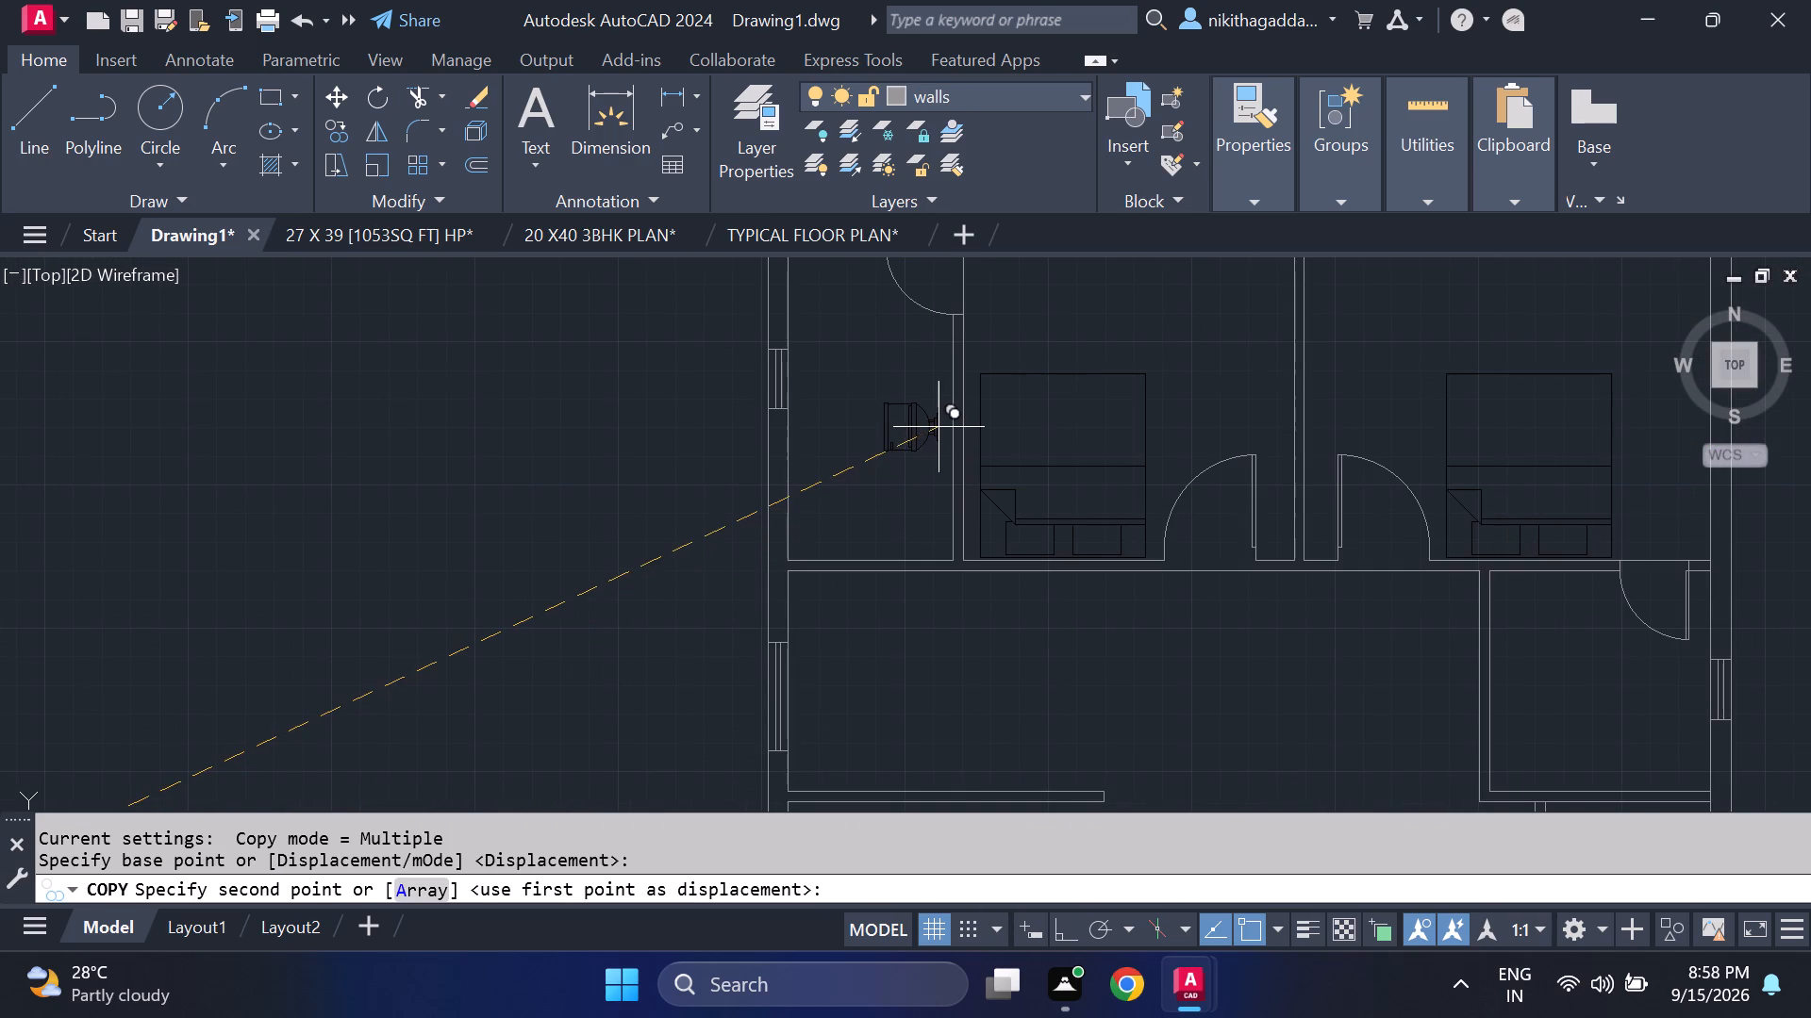
pyautogui.click(943, 422)
# Place another copy of the toilet in the northern bathroom on the plan's east side, against the east wall by the window.
pyautogui.scroll(-3, 1180, 662)
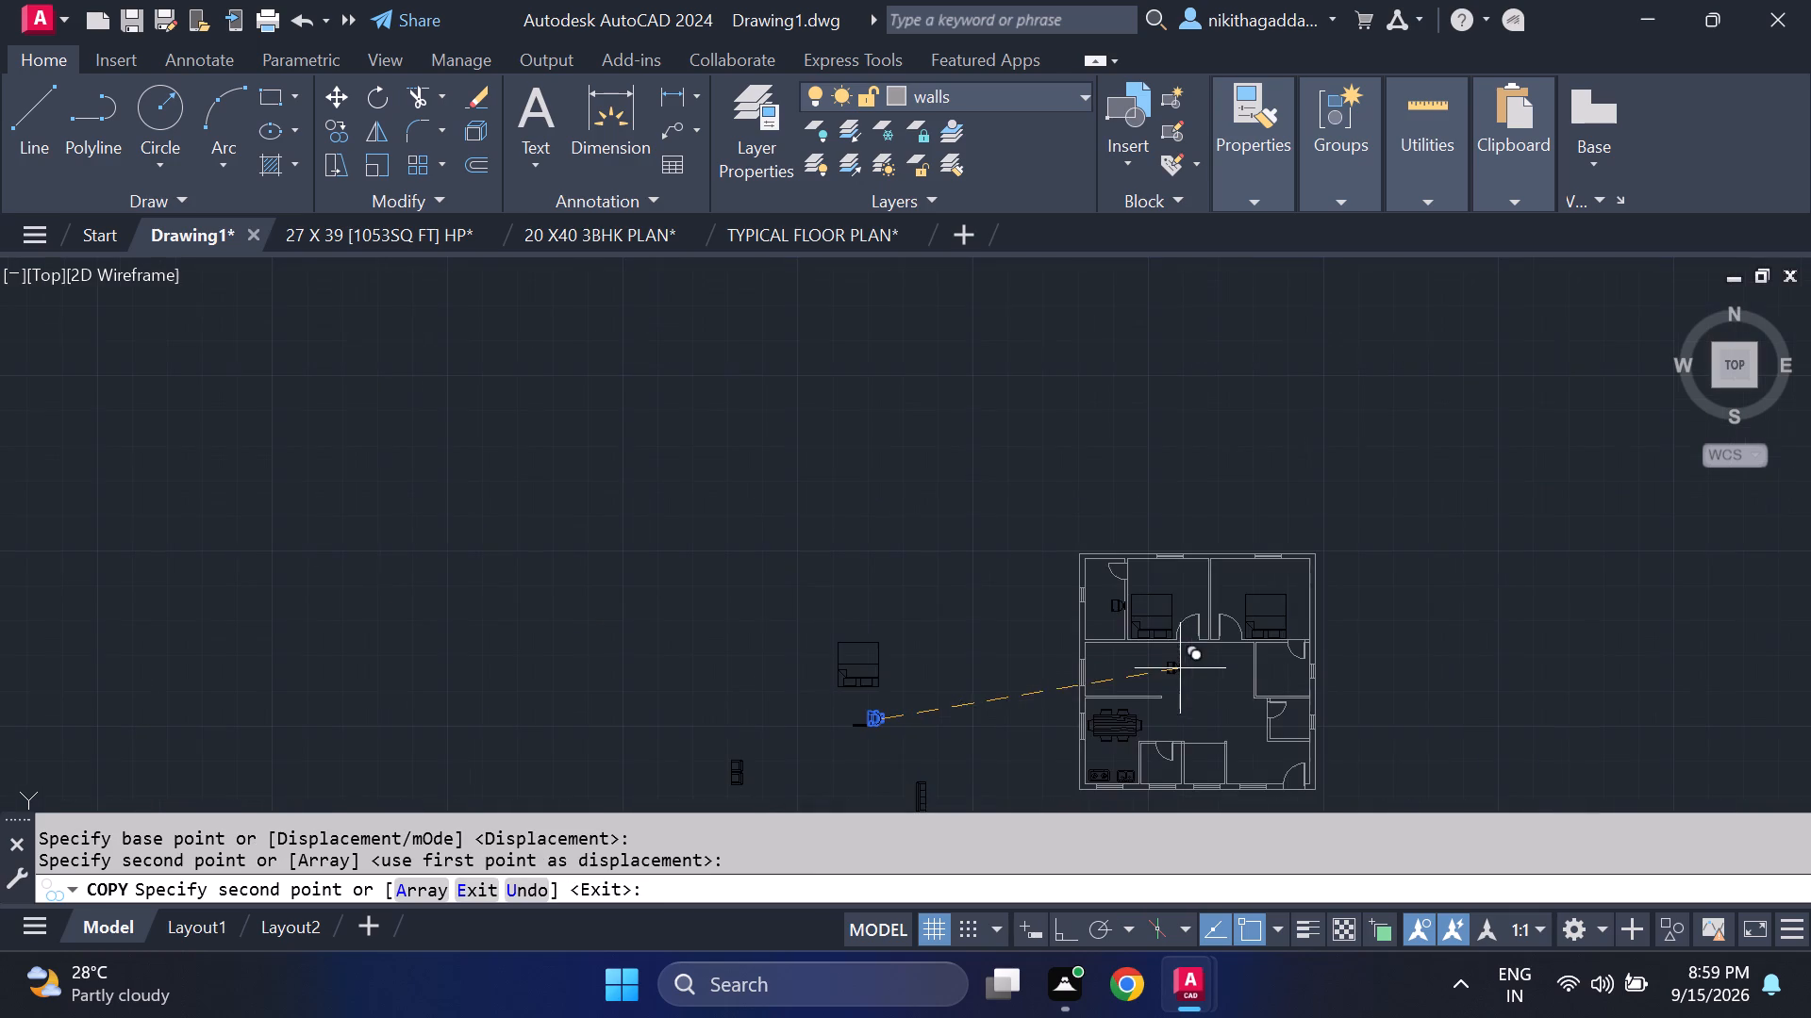
pyautogui.moveTo(1183, 672); pyautogui.dragTo(528, 494, button='middle')
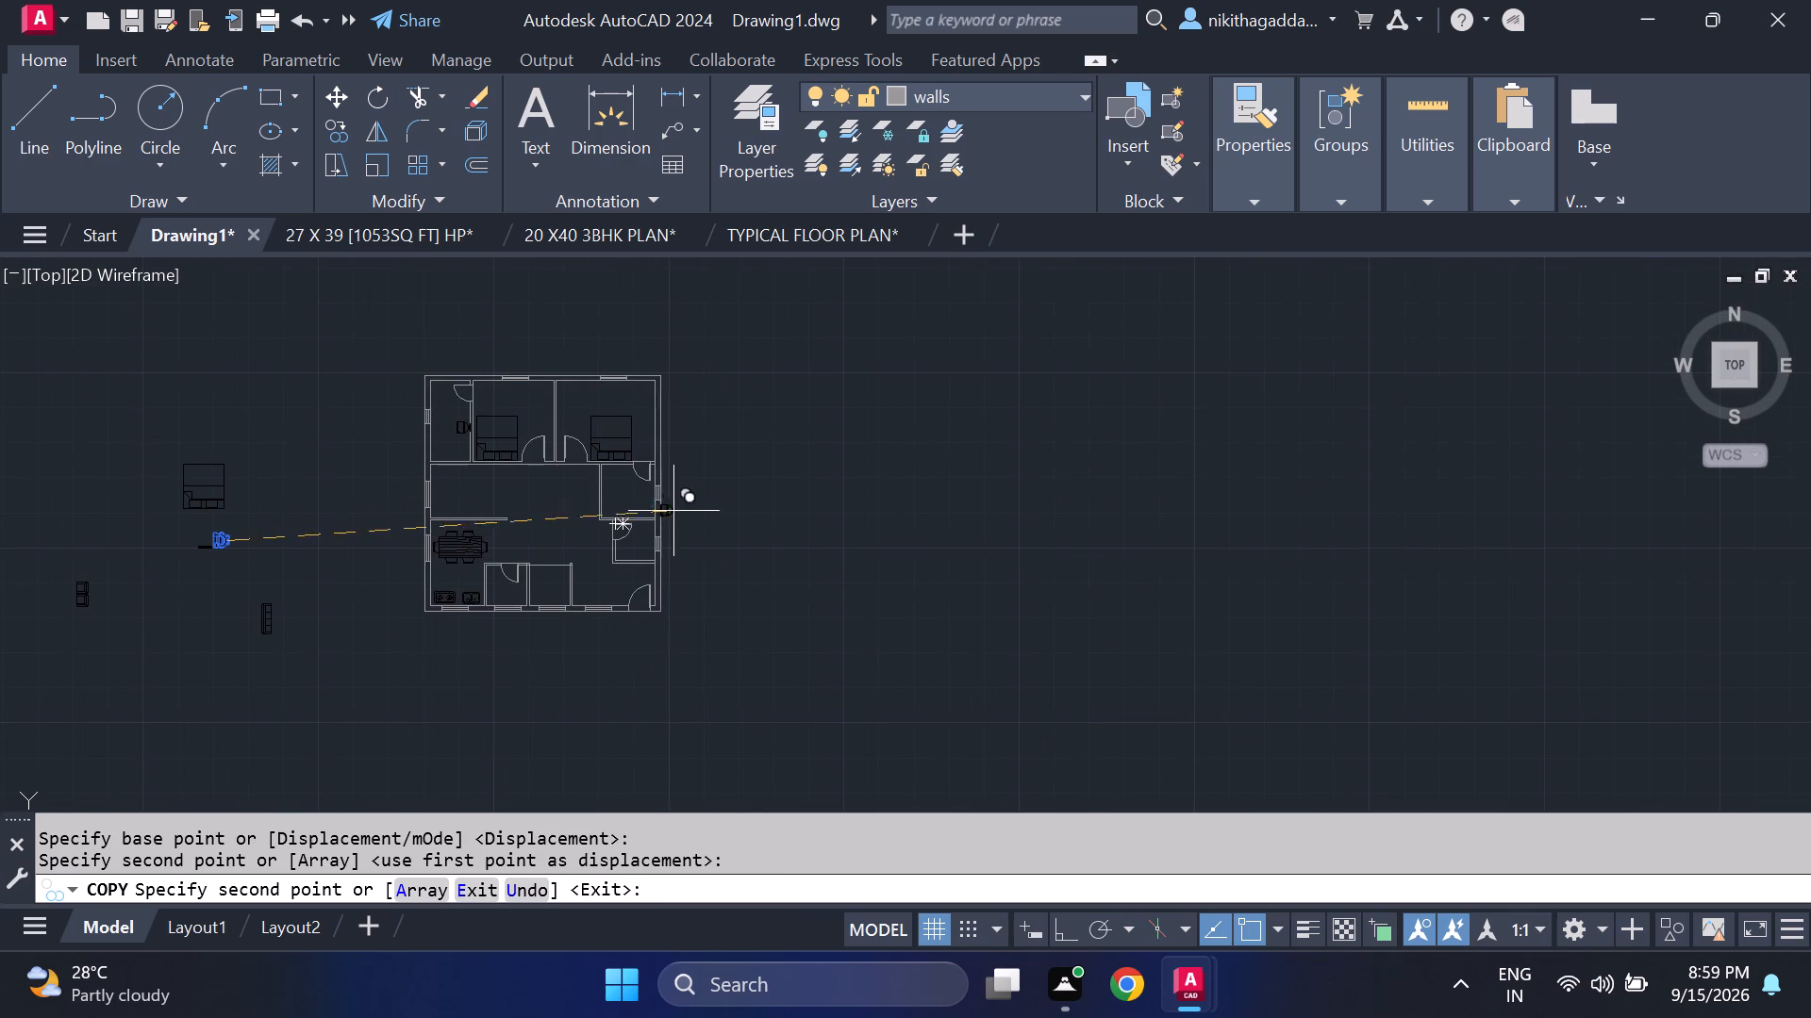
pyautogui.scroll(3, 621, 518)
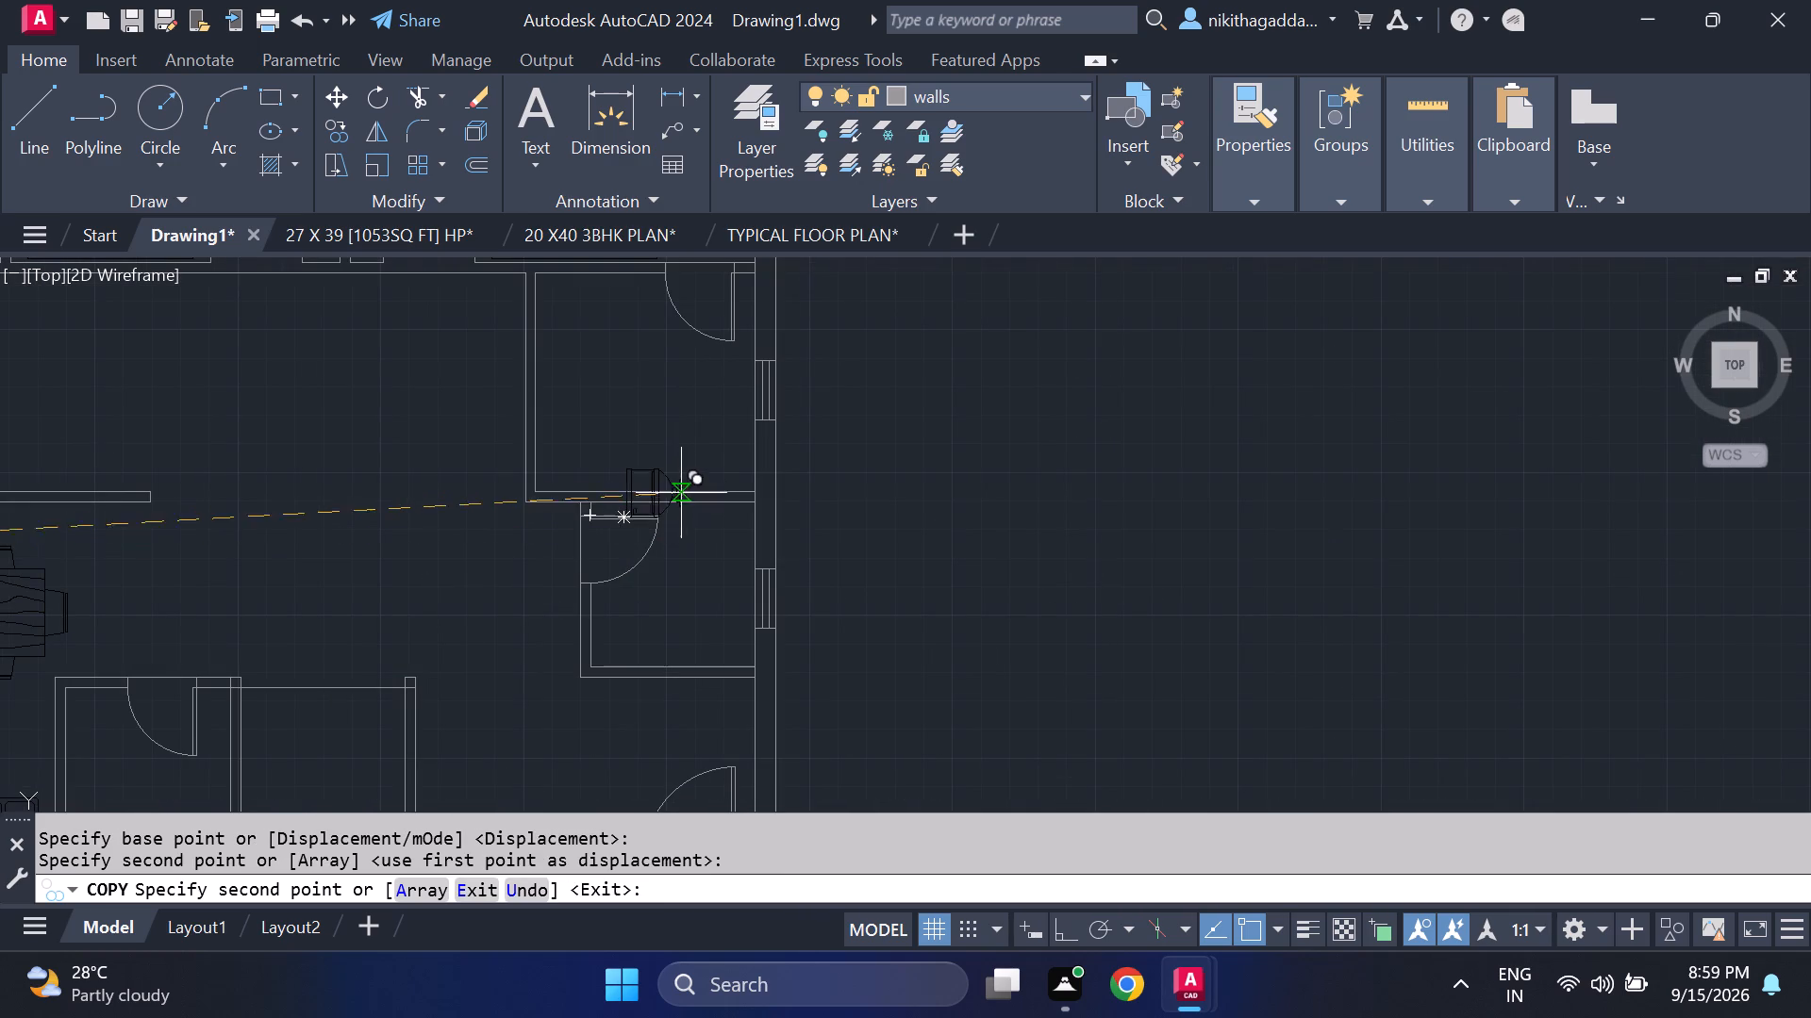
pyautogui.moveTo(690, 429); pyautogui.dragTo(678, 486, button='middle')
pyautogui.middleClick(678, 486)
pyautogui.scroll(2, 678, 486)
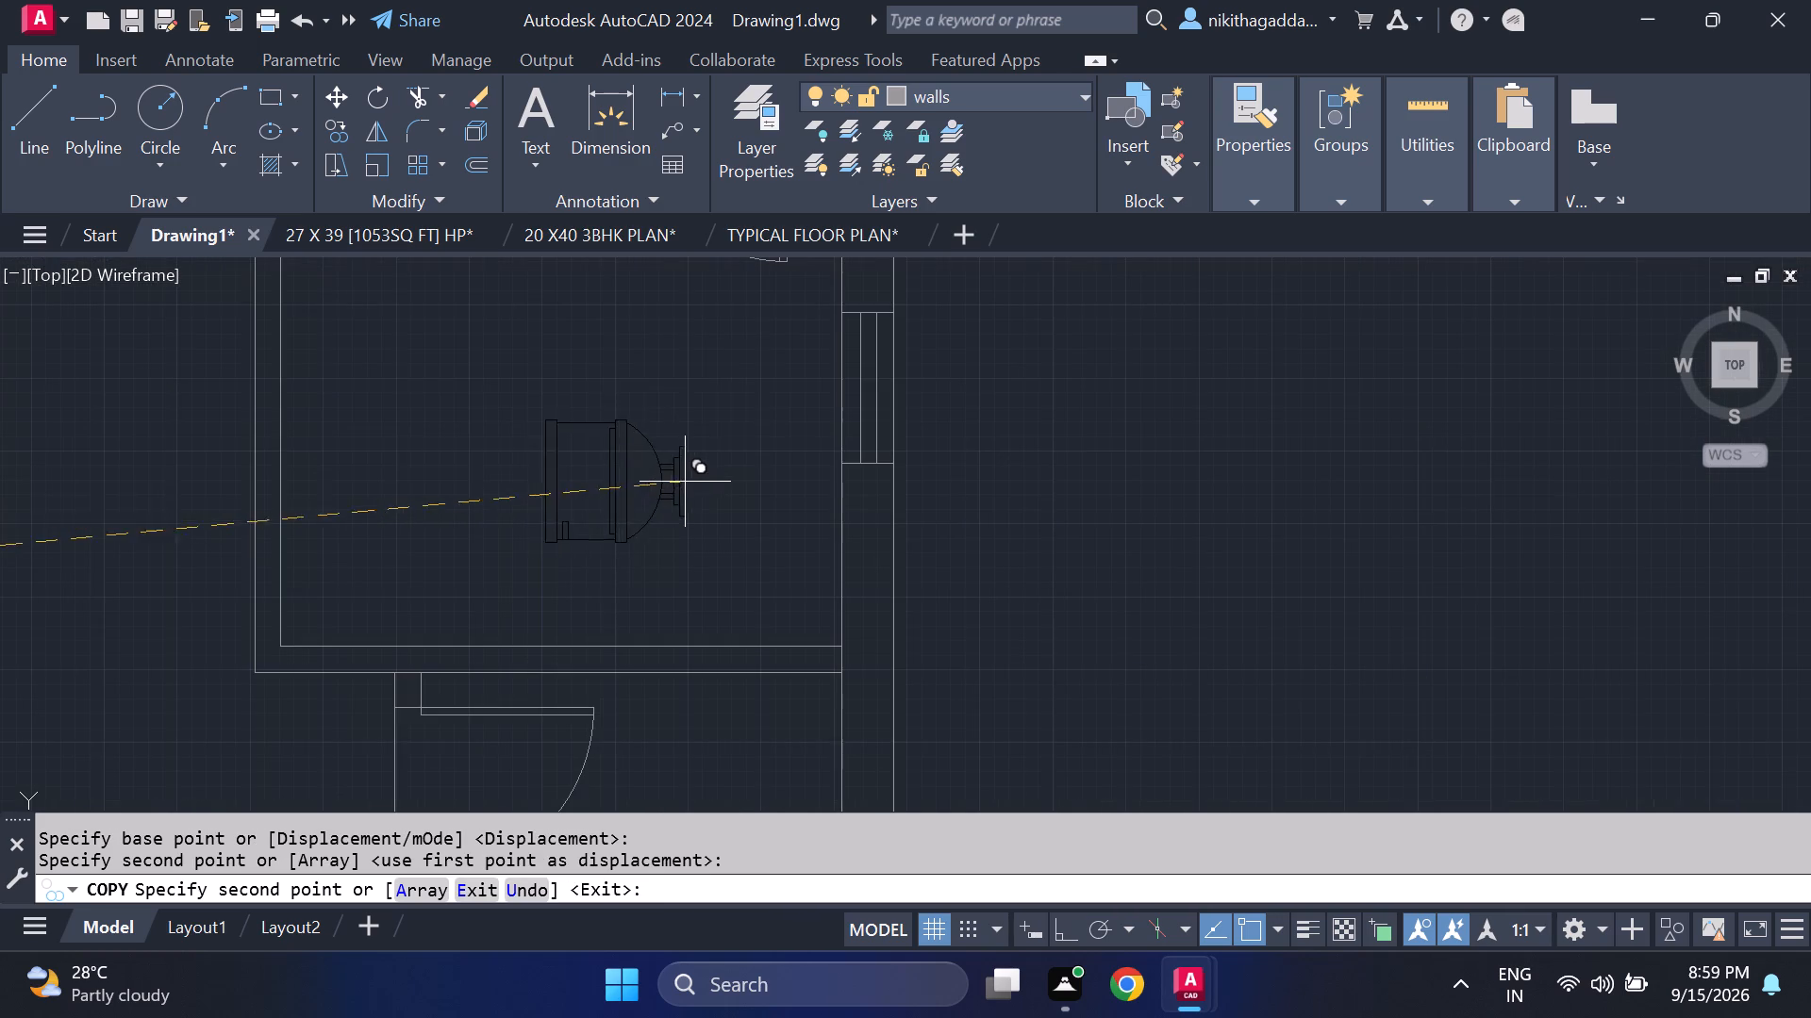
pyautogui.click(832, 384)
# Place another toilet copy in the smaller bathroom directly south, against its east wall at the window, and finish copying.
pyautogui.scroll(-3, 751, 577)
pyautogui.moveTo(752, 593); pyautogui.dragTo(765, 440, button='middle')
pyautogui.scroll(3, 764, 492)
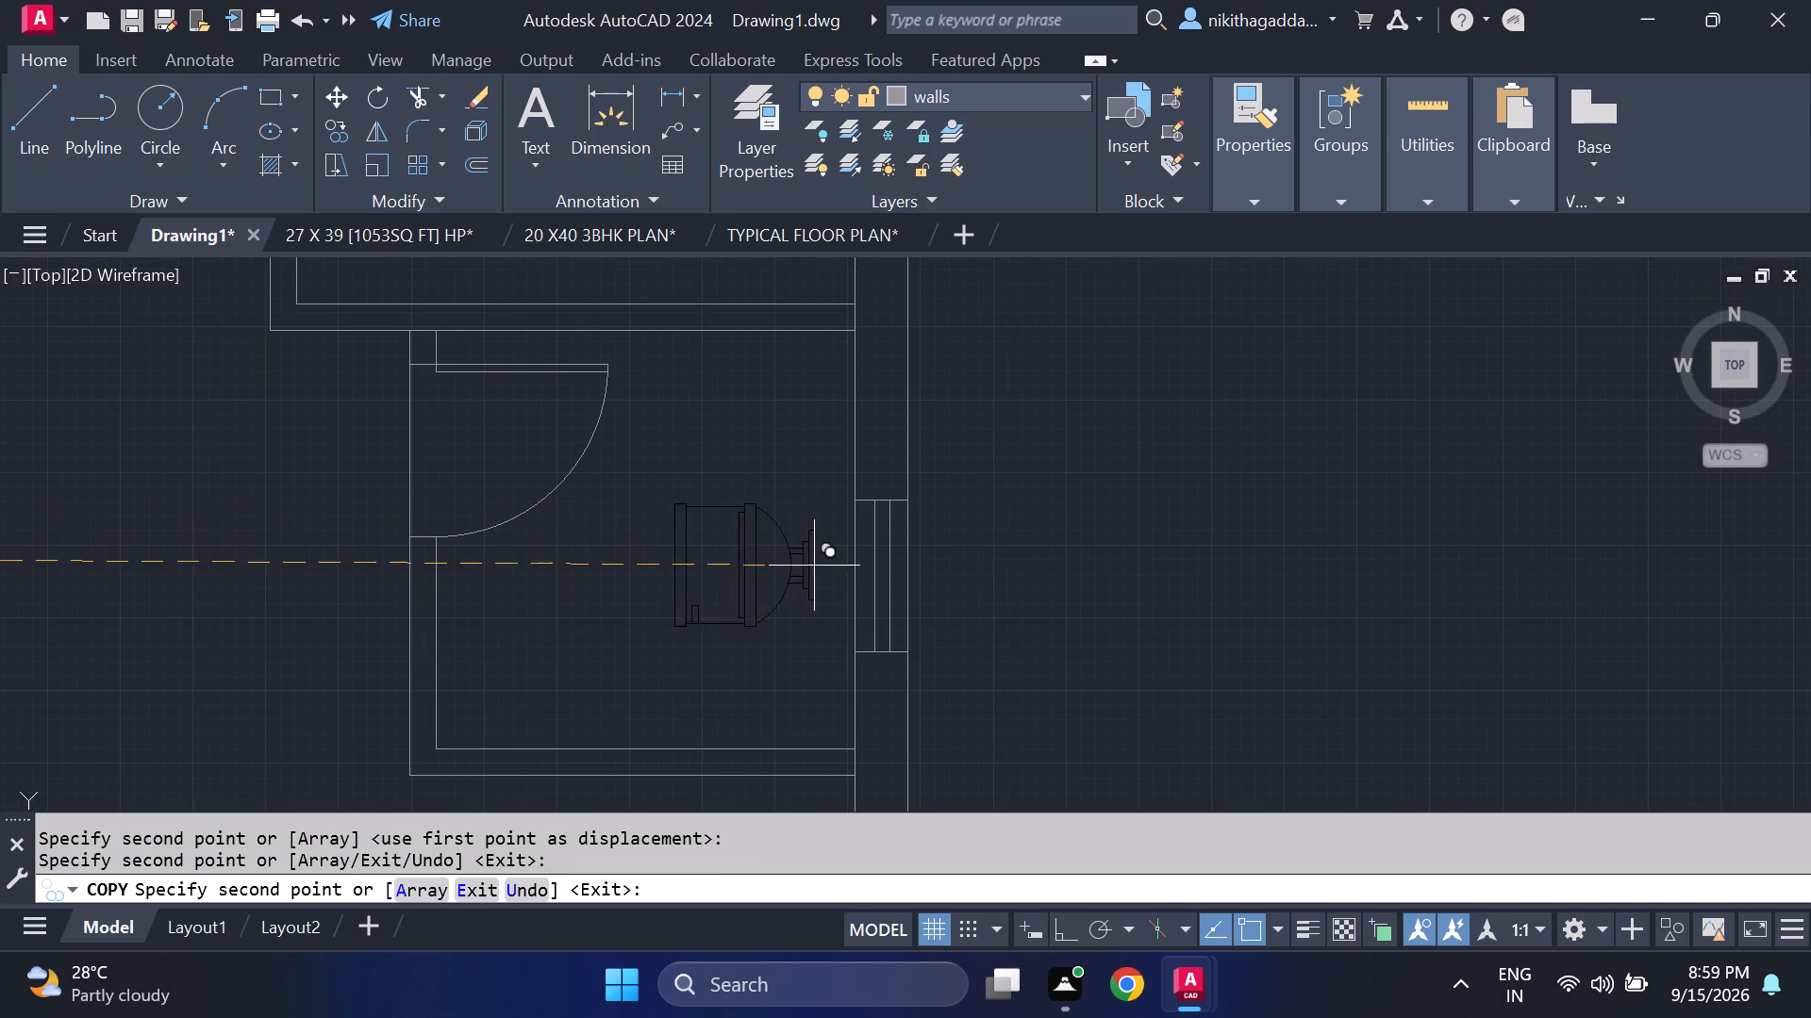
pyautogui.click(849, 573)
pyautogui.scroll(-1, 839, 573)
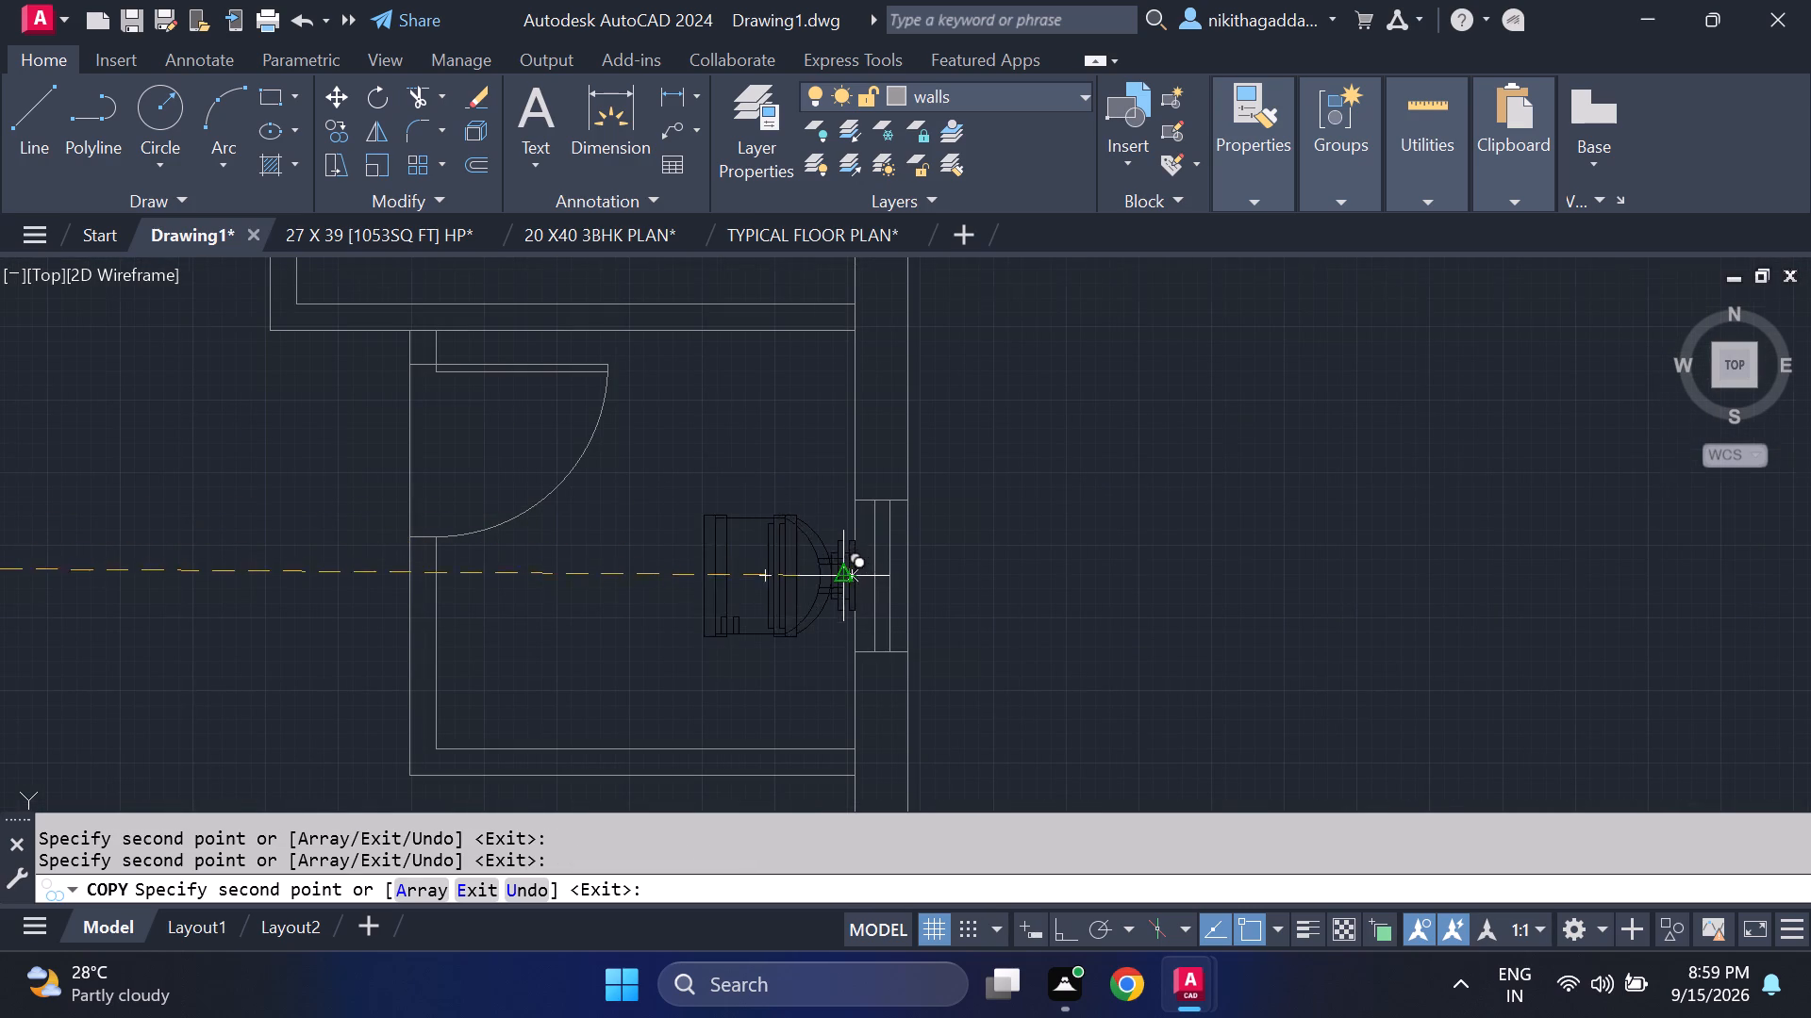
pyautogui.scroll(-3, 839, 572)
pyautogui.moveTo(965, 605); pyautogui.dragTo(1255, 524, button='middle')
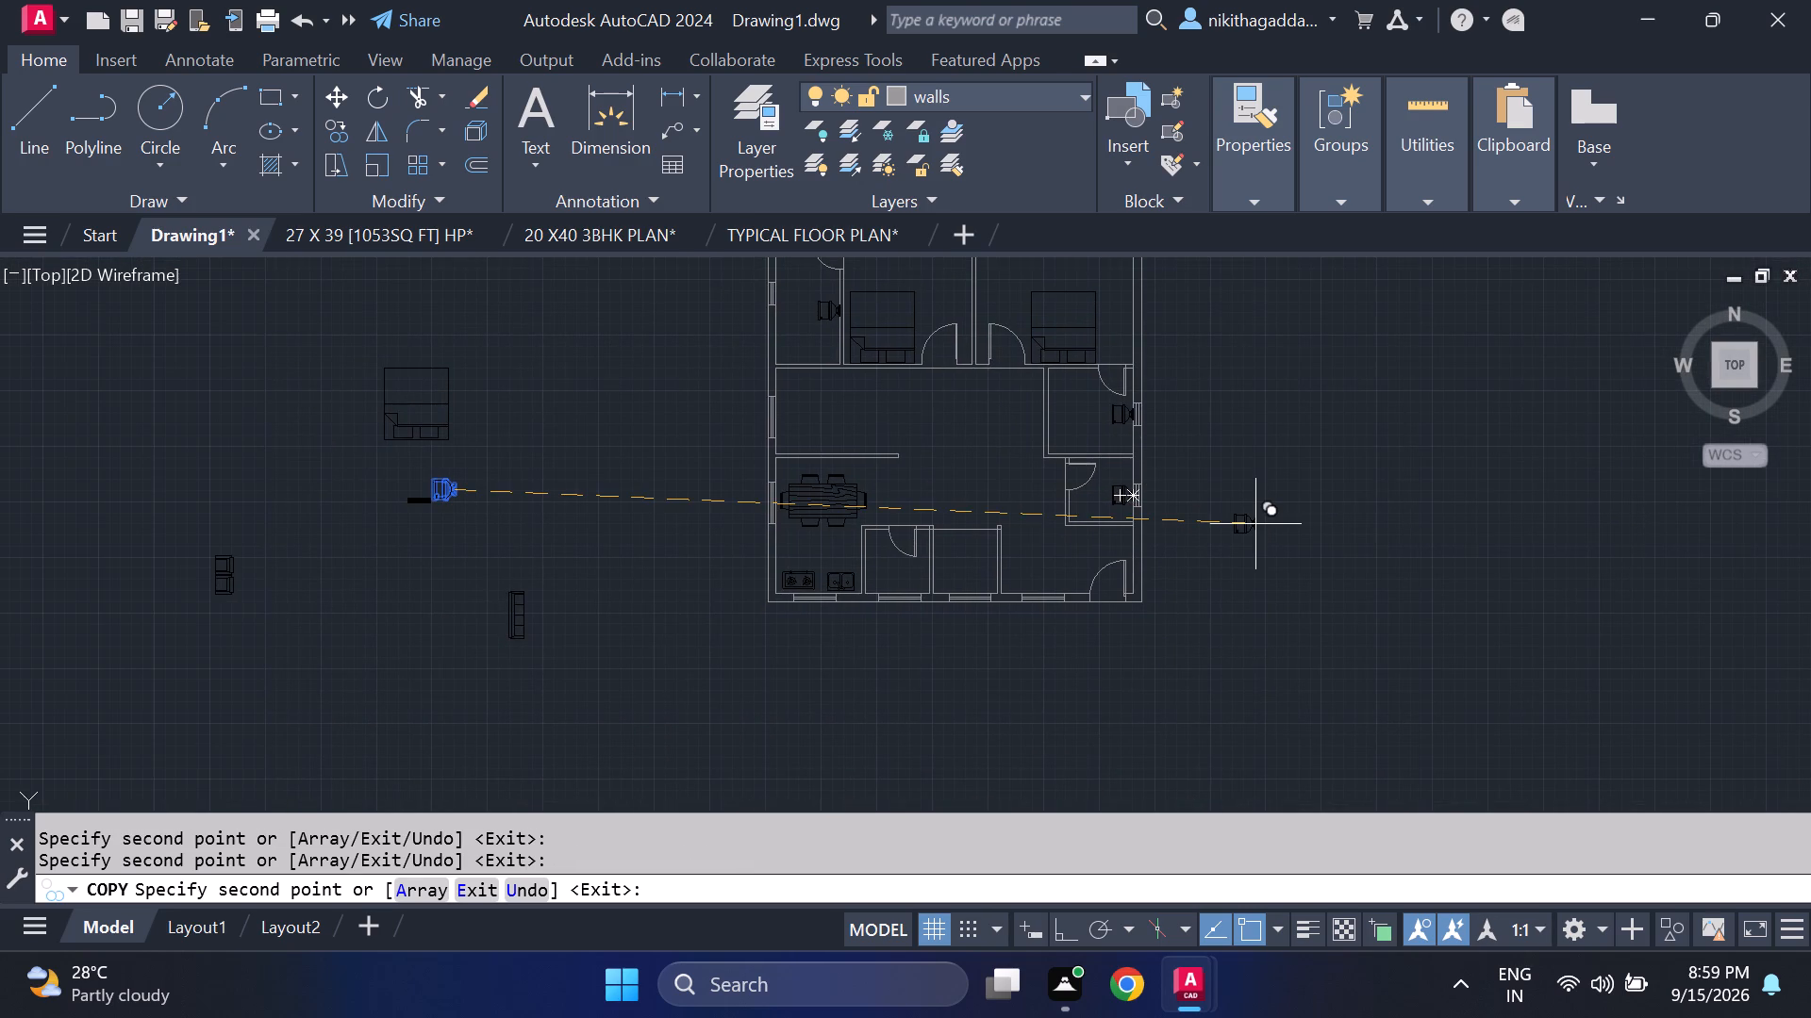
pyautogui.press('Escape')
# Draw the staircase outline from the short partition's east end: 3' north, about 8'-4" west, south to the partition, and north to the bedroom wall.
pyautogui.press('`')
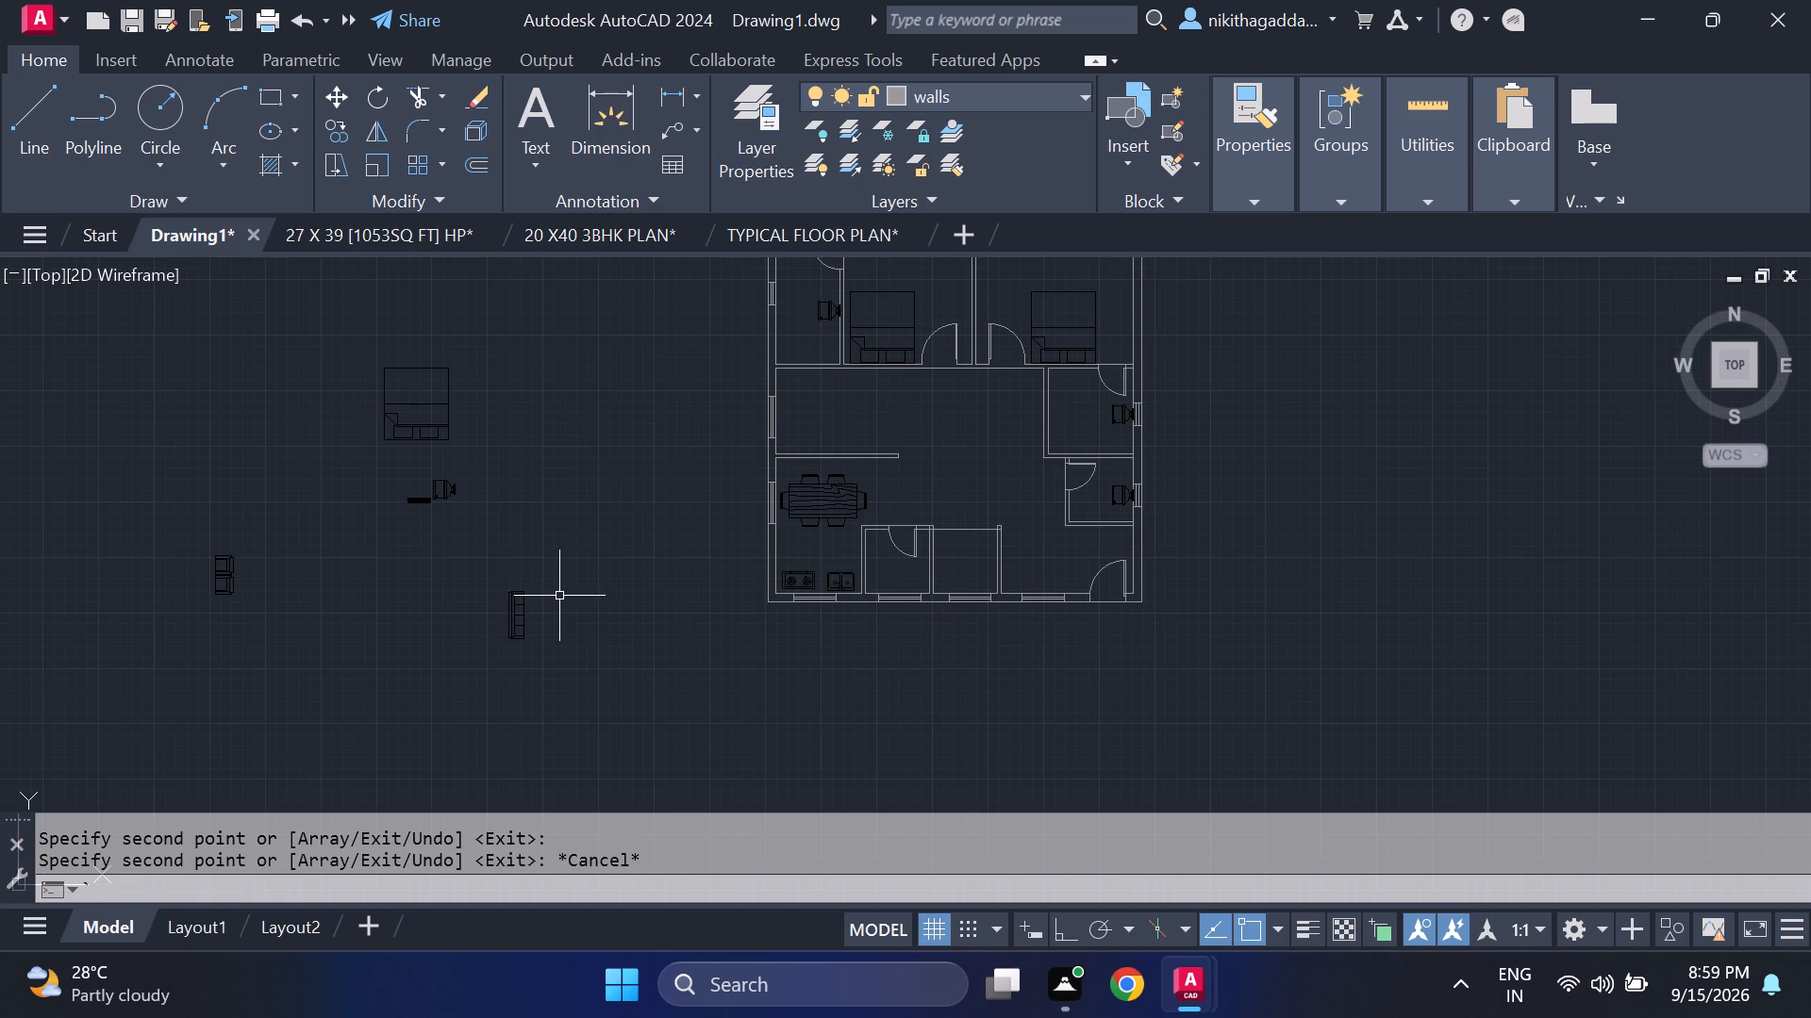
pyautogui.moveTo(559, 596); pyautogui.dragTo(595, 731, button='middle')
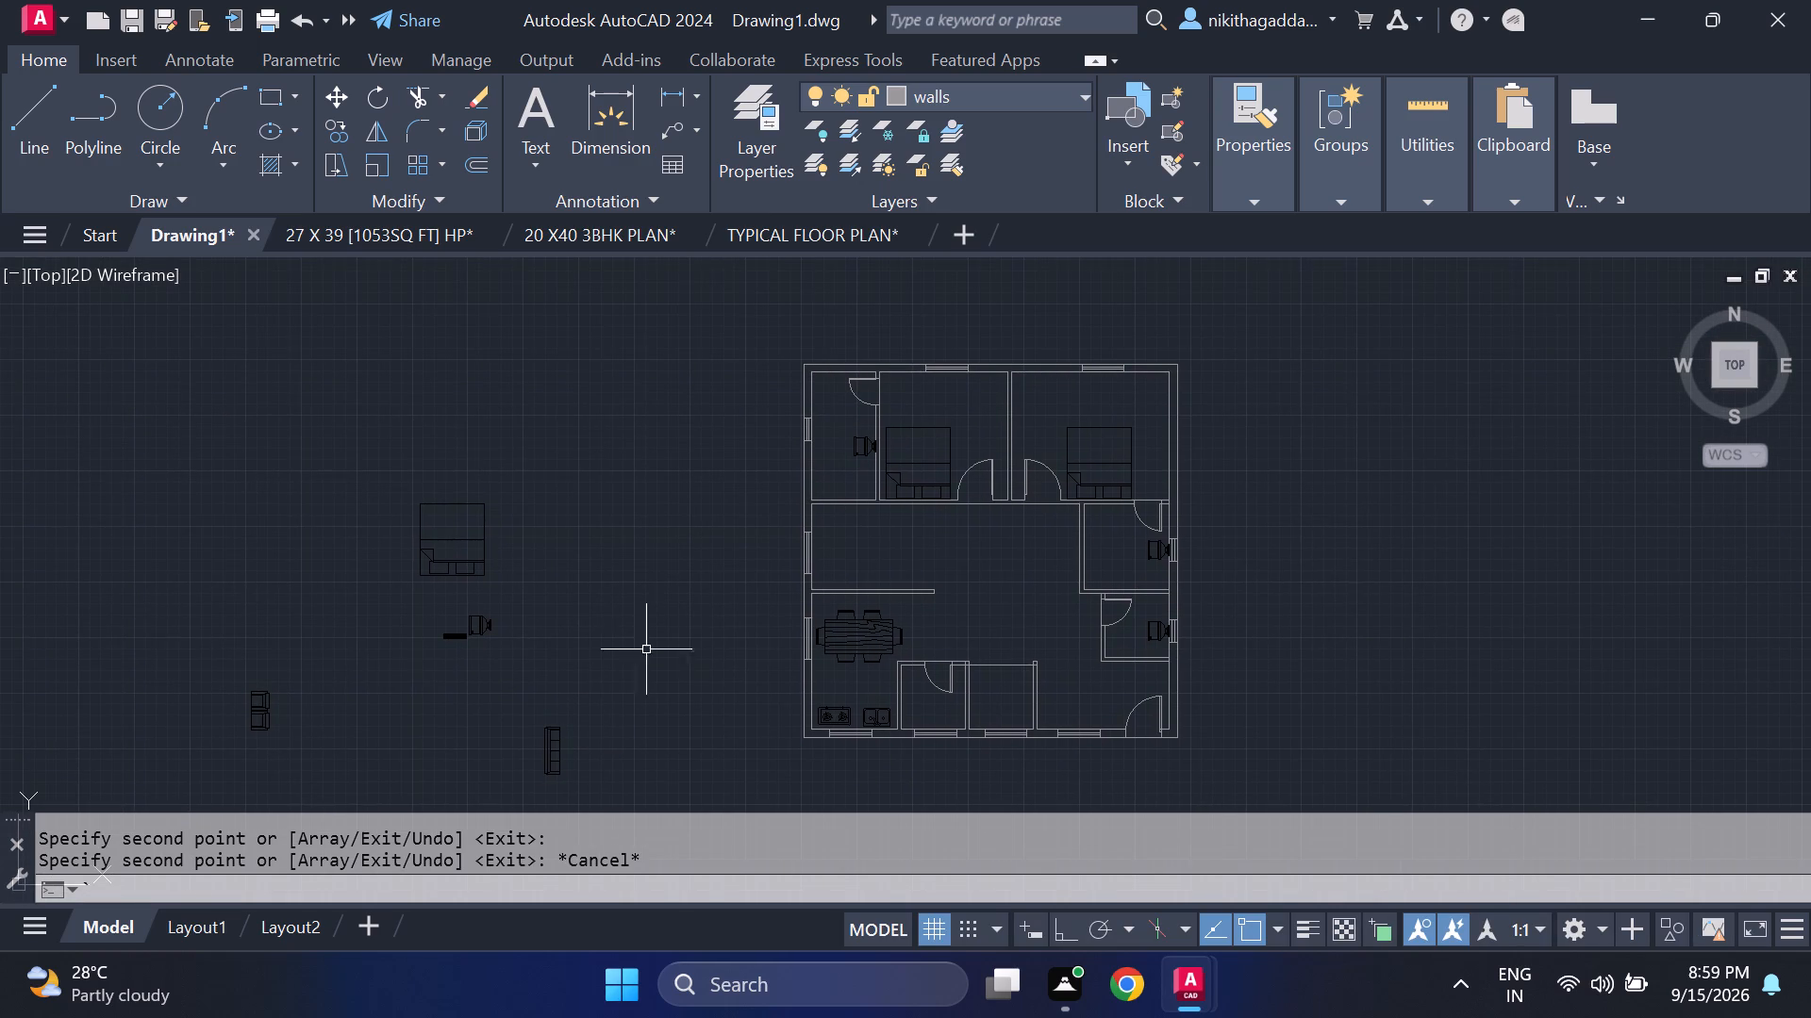
pyautogui.scroll(2, 834, 551)
pyautogui.press('l')
pyautogui.press('Return')
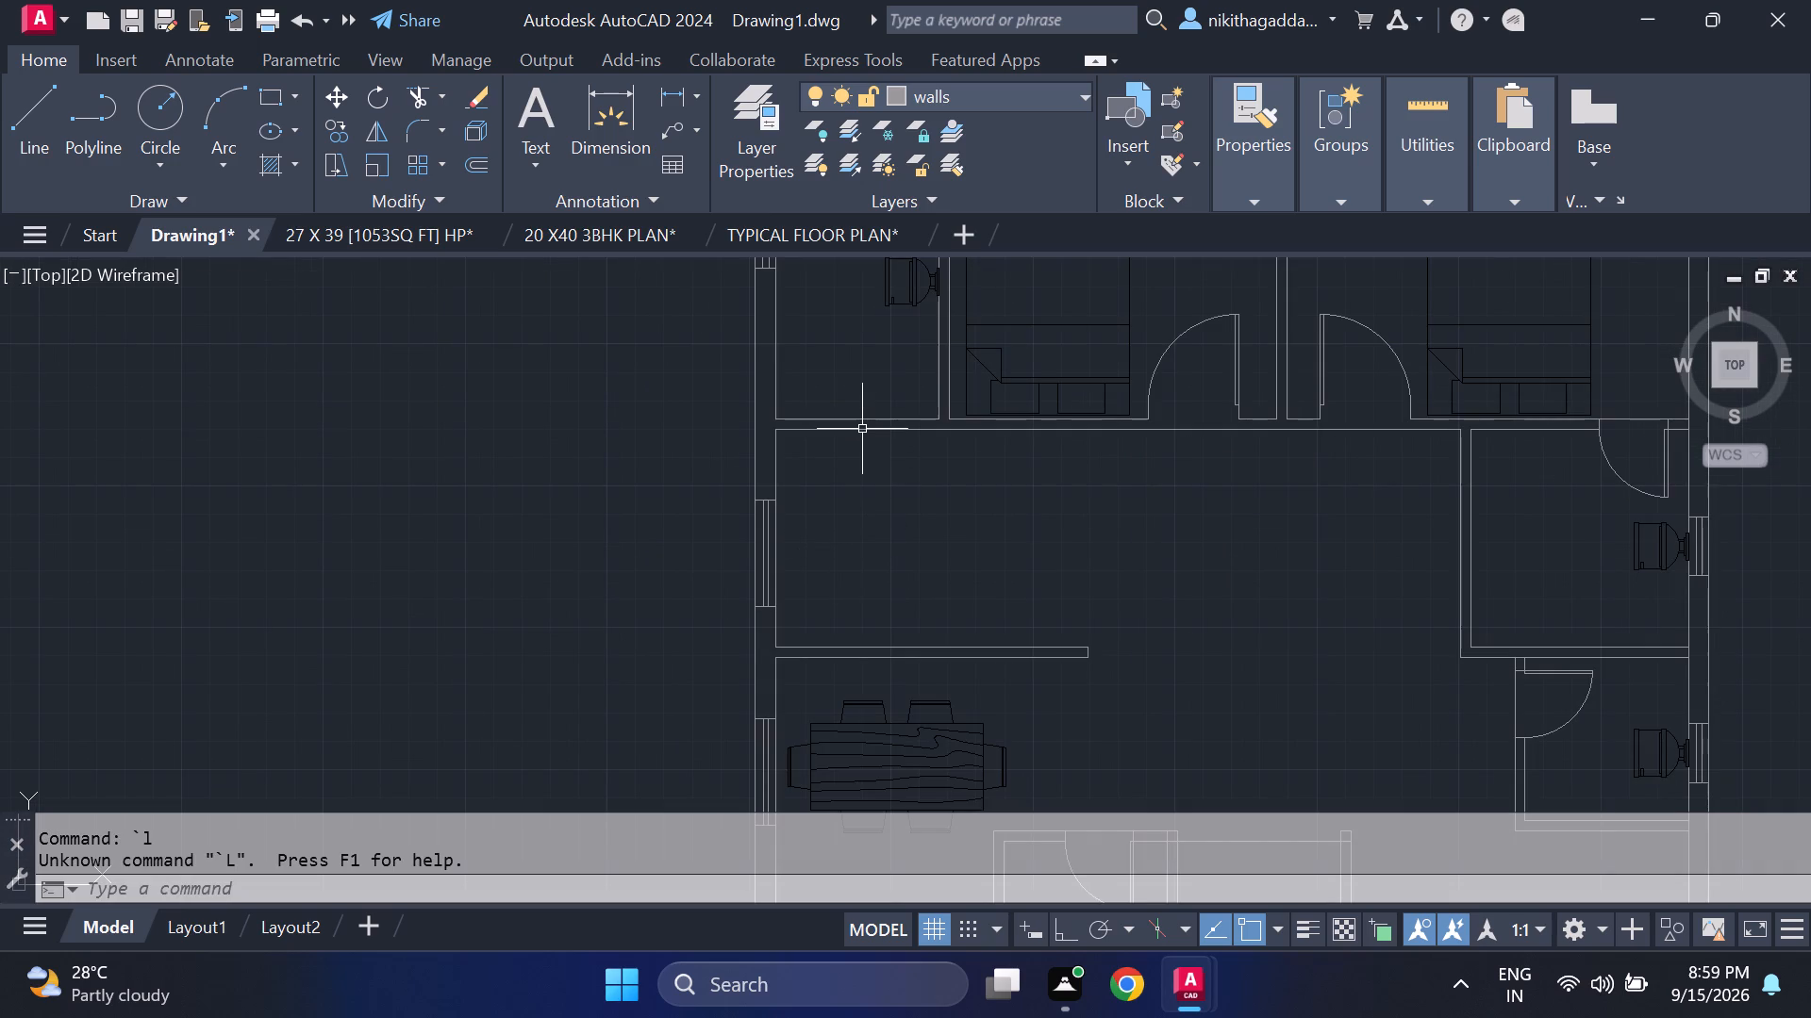
pyautogui.press('l')
pyautogui.press('Return')
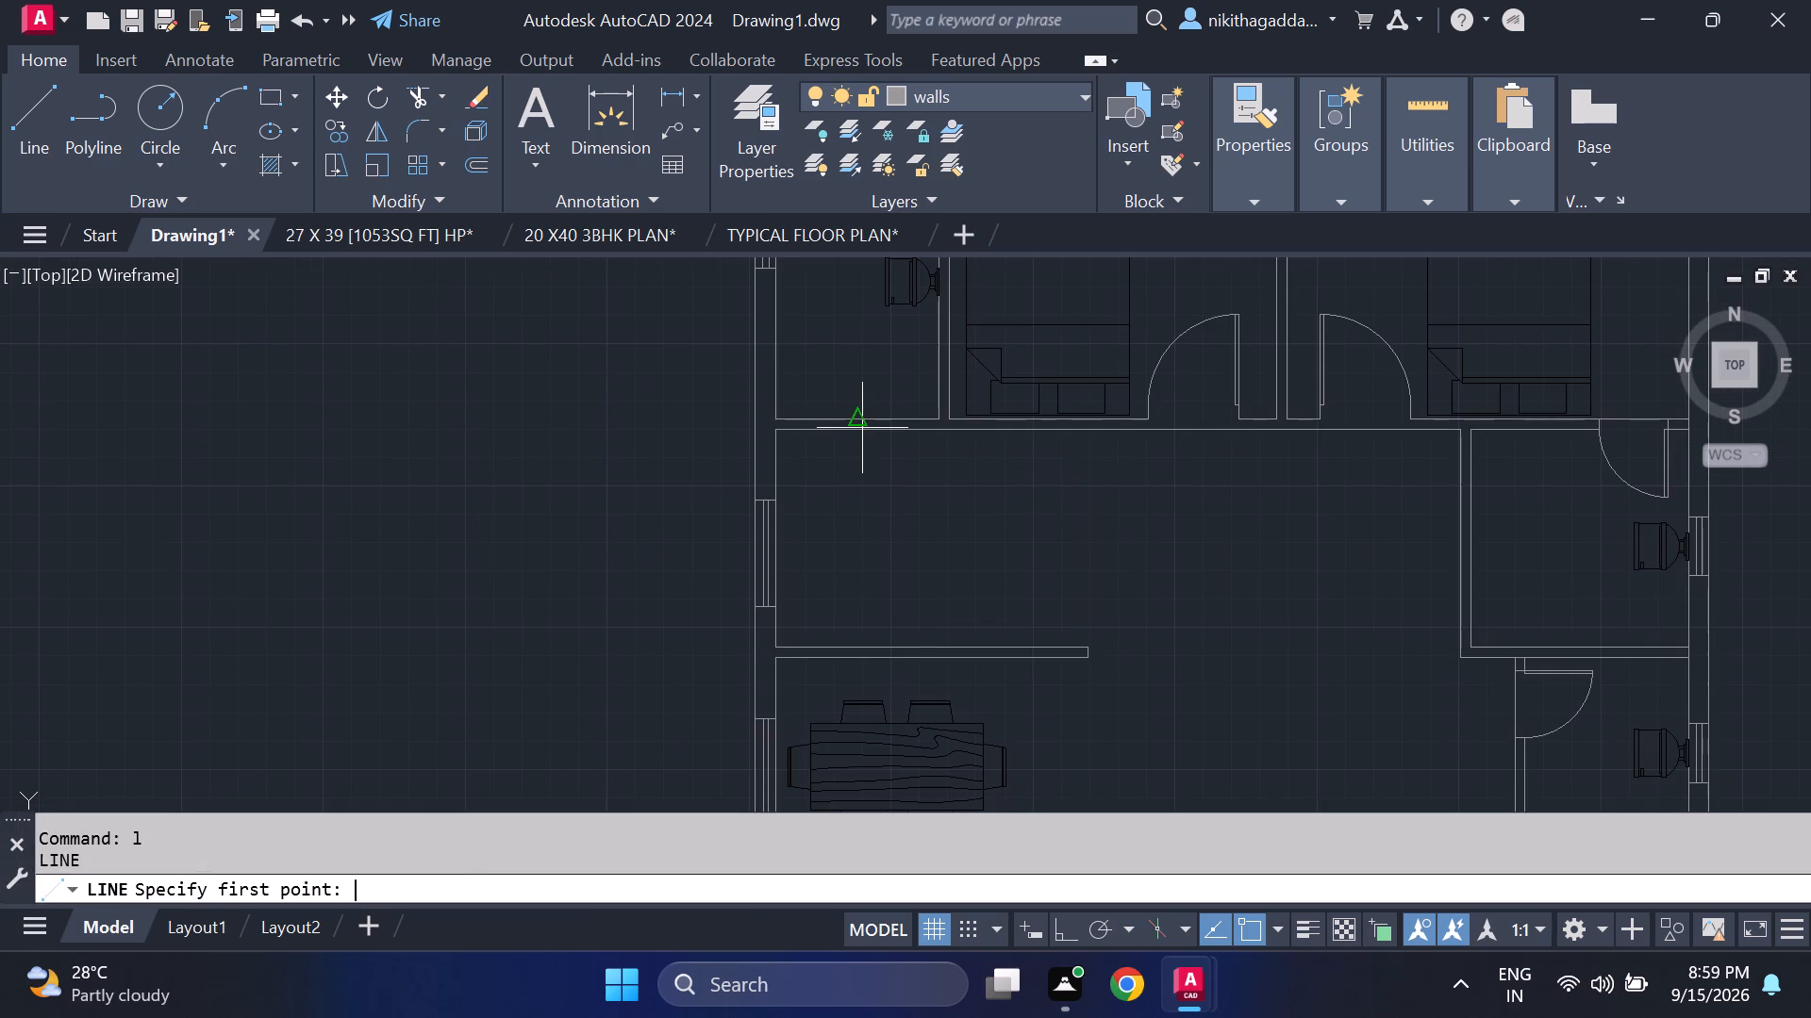
pyautogui.click(1095, 640)
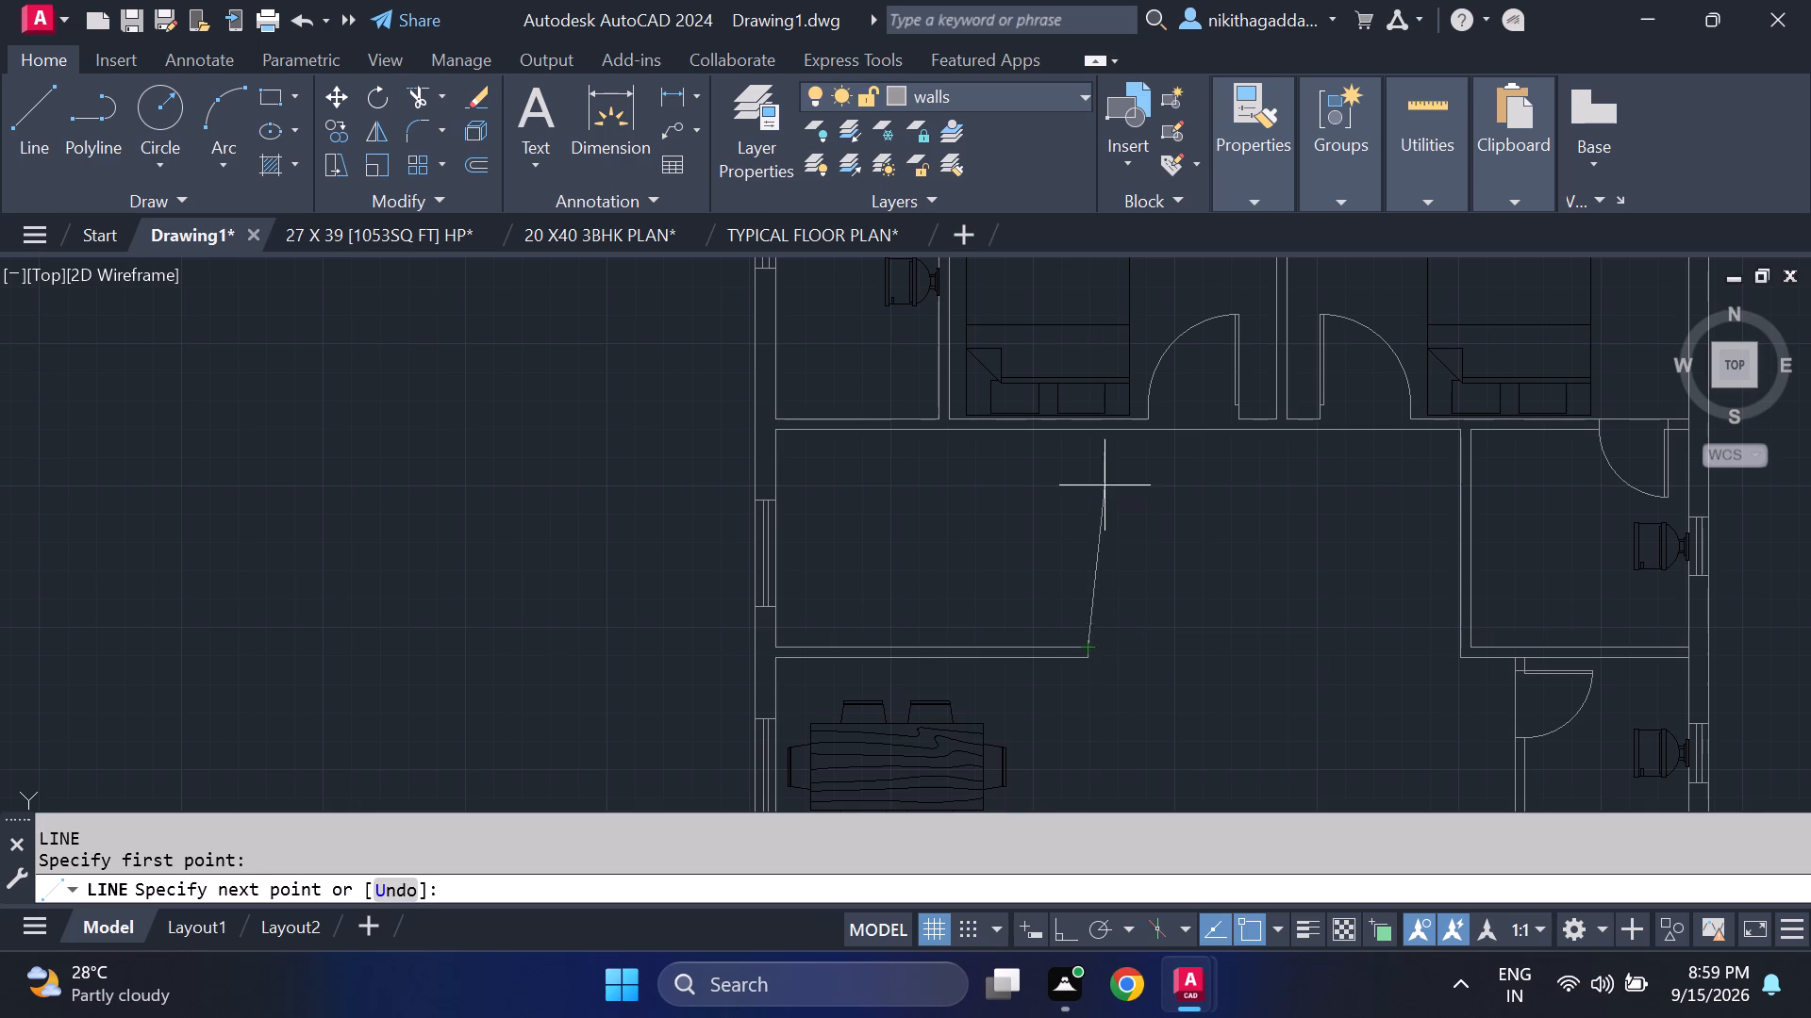
pyautogui.press('F8')
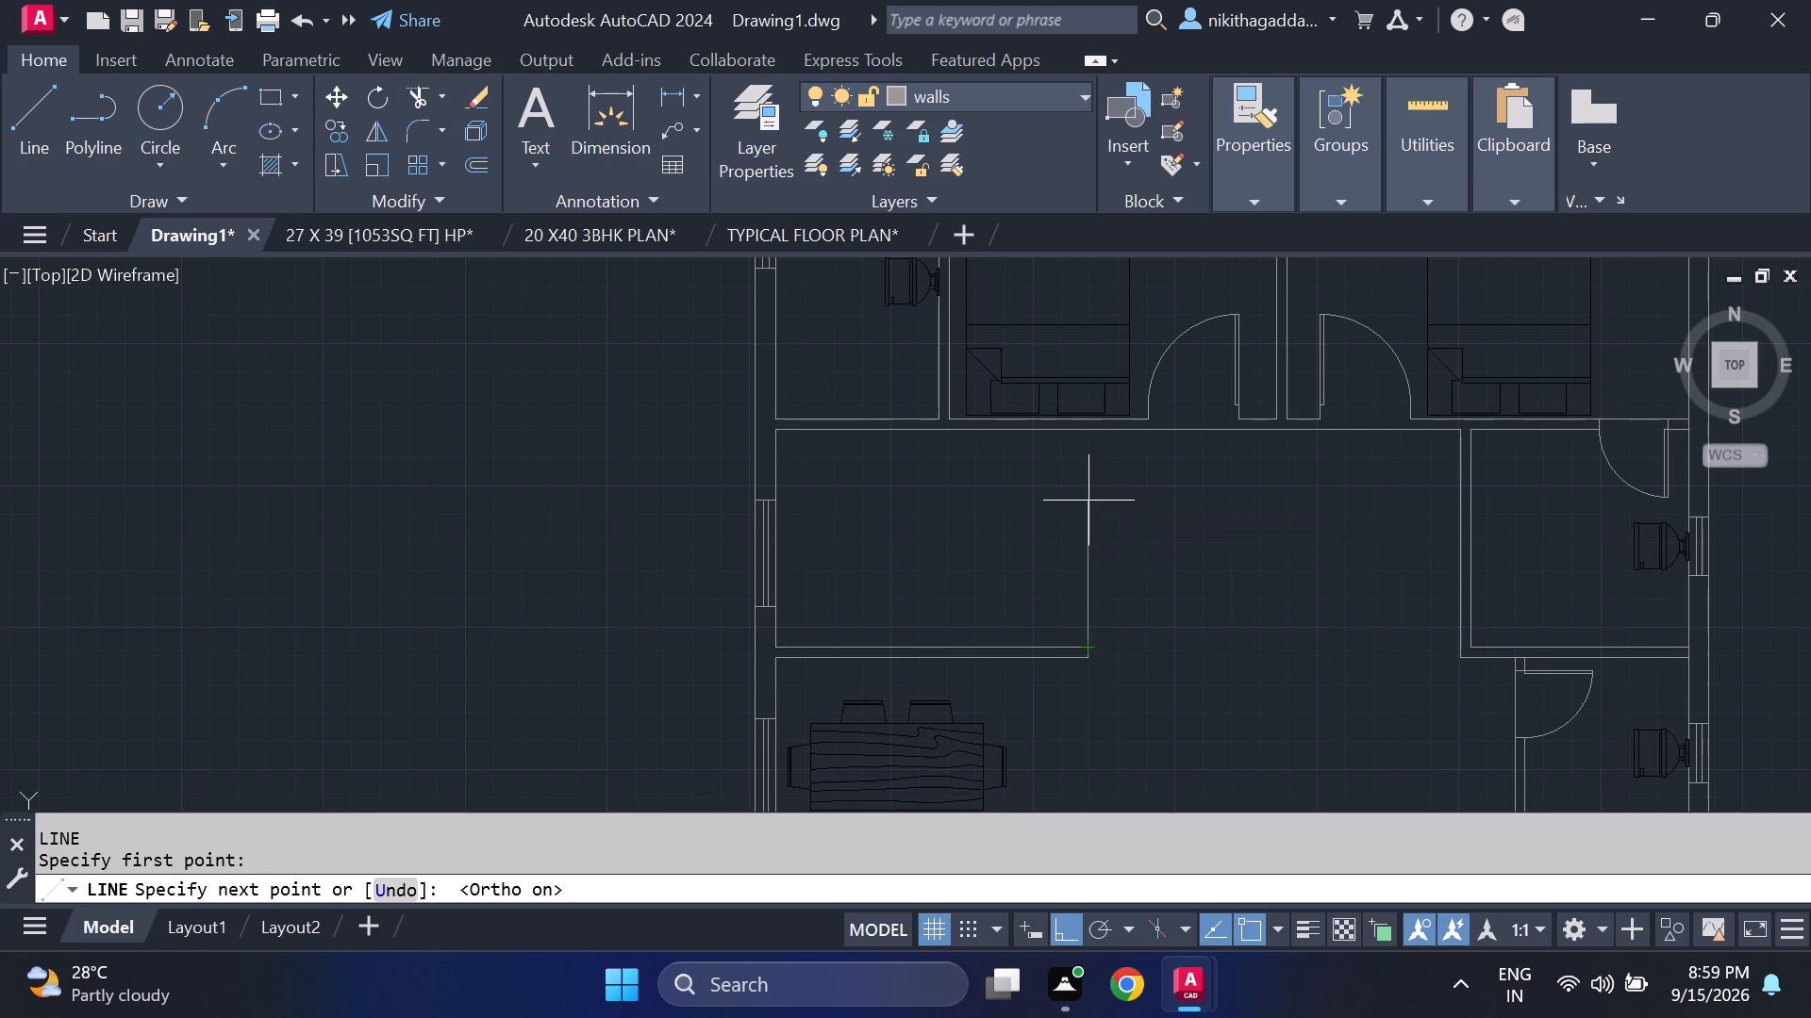
pyautogui.press('3')
pyautogui.press("'")
pyautogui.press('Return')
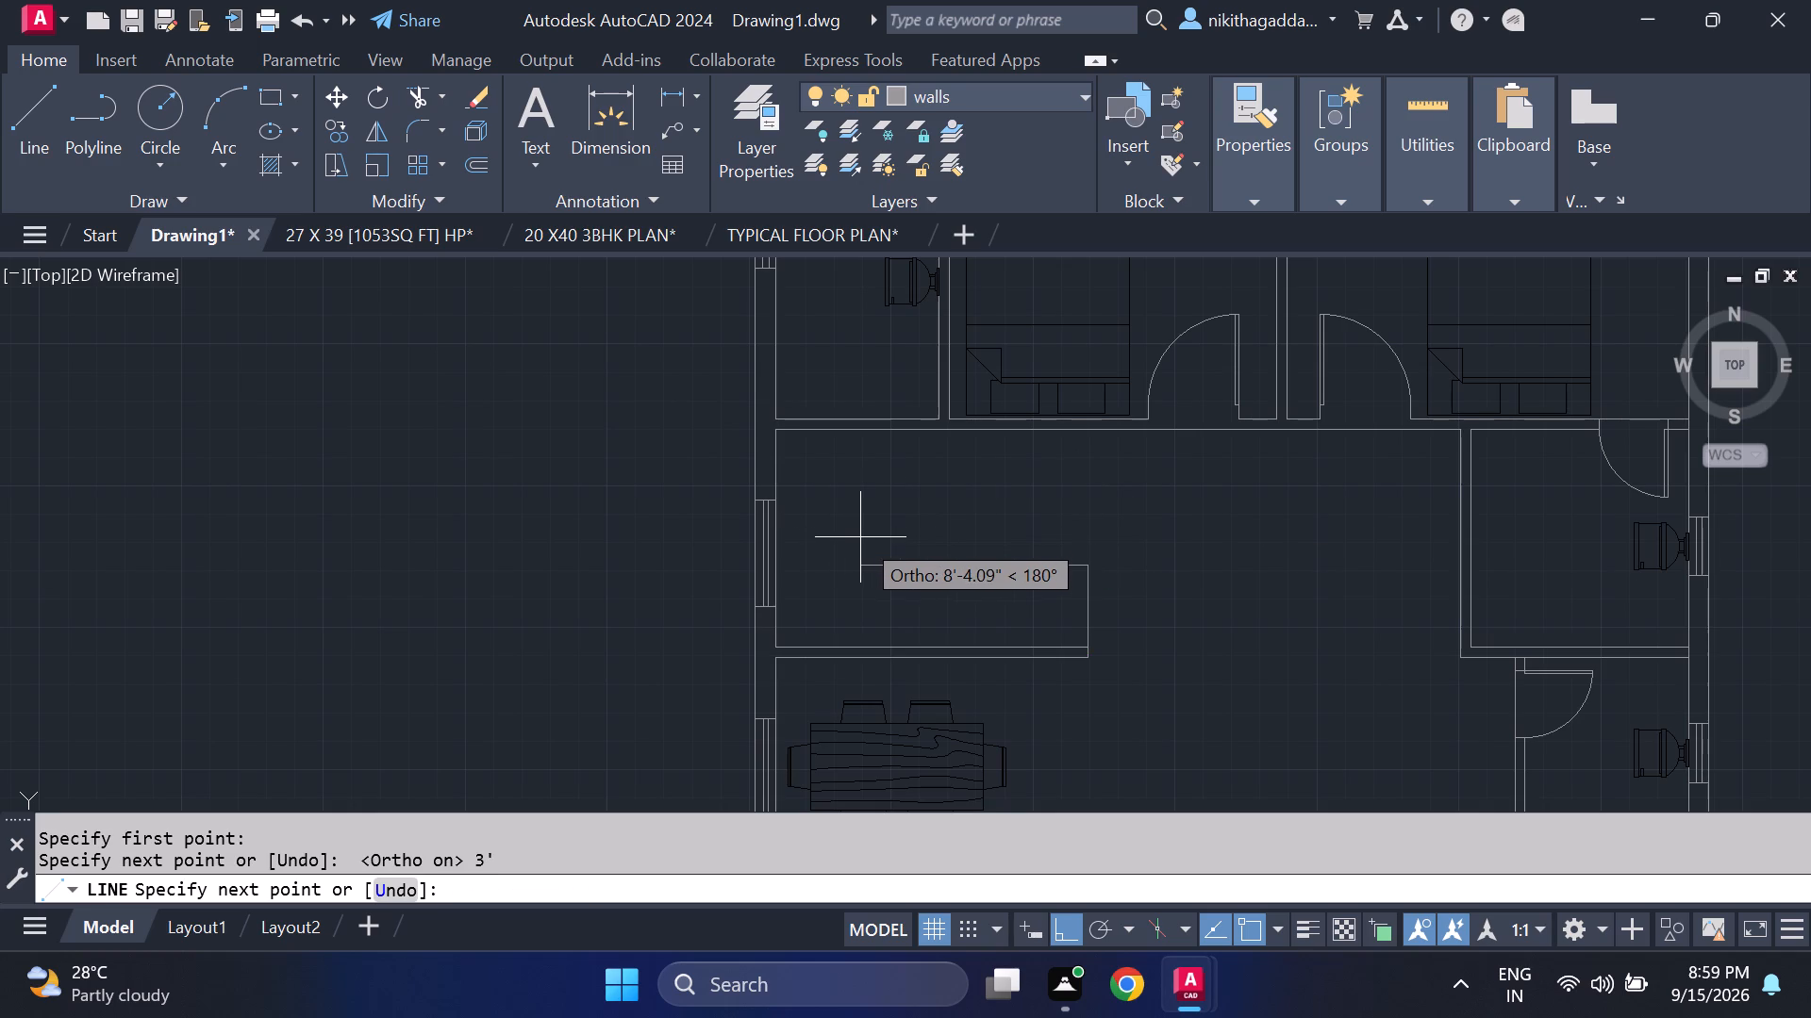
pyautogui.click(860, 537)
pyautogui.click(854, 655)
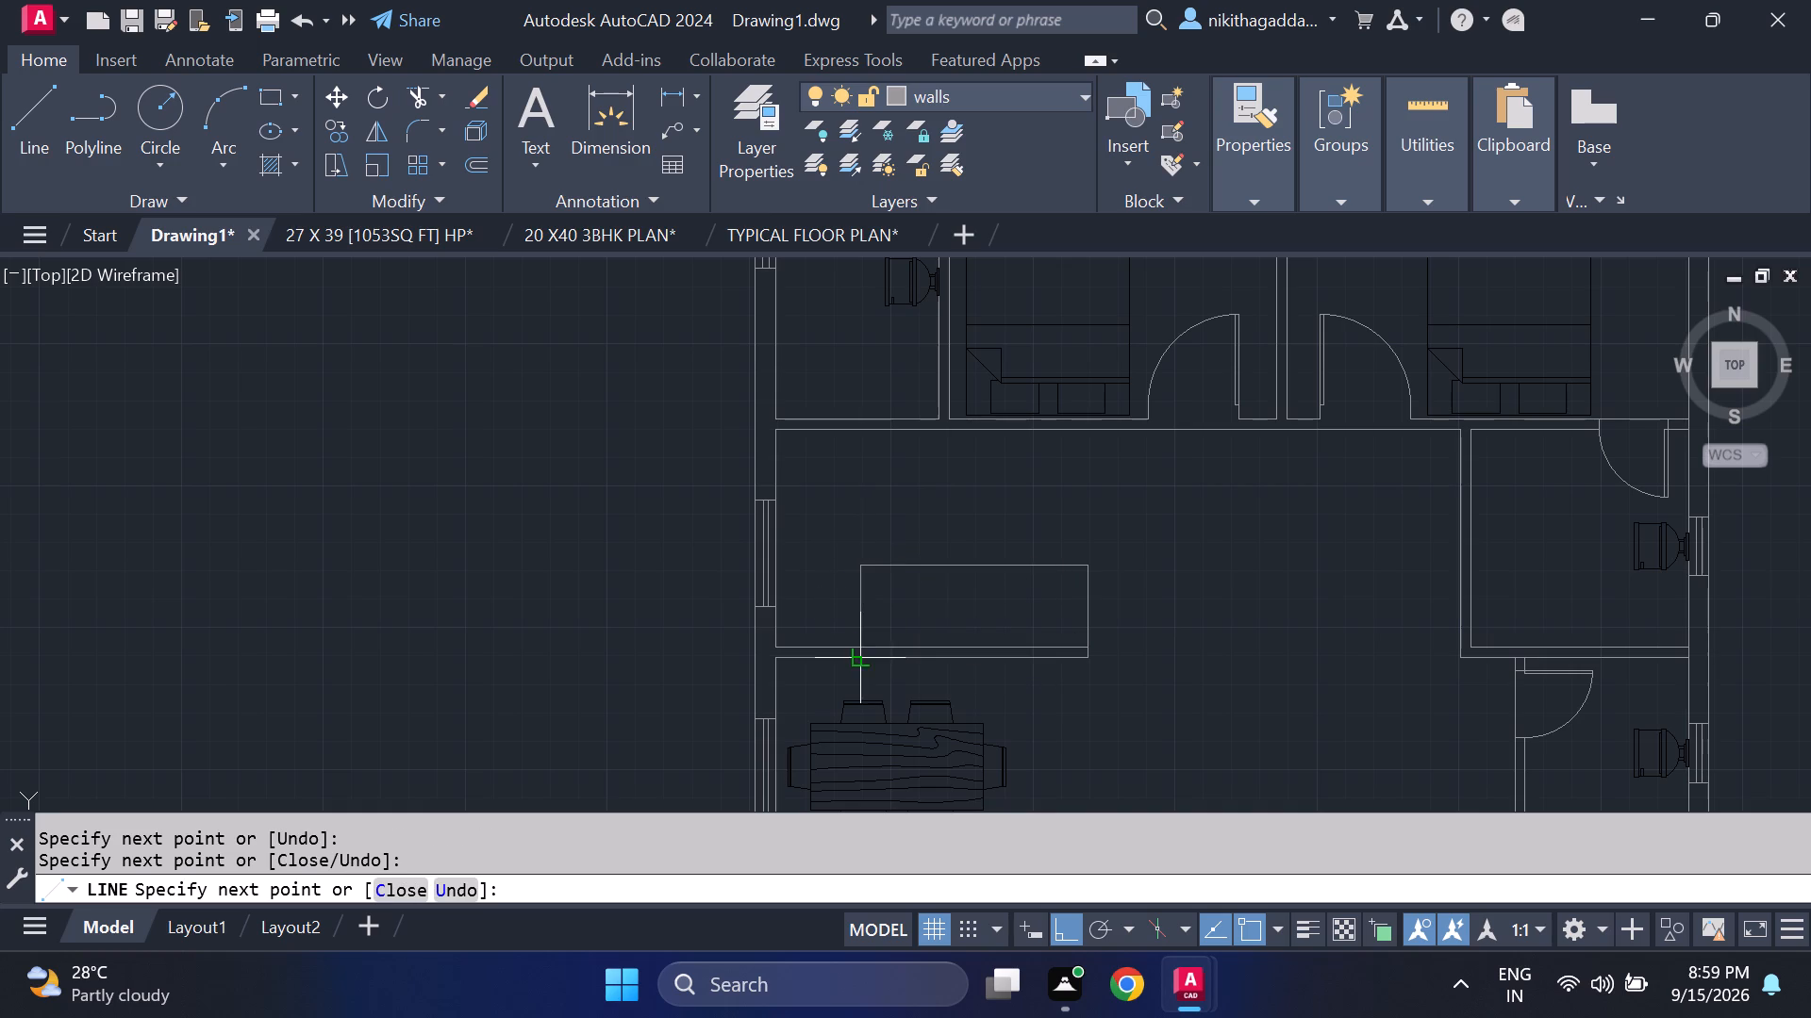
pyautogui.click(858, 441)
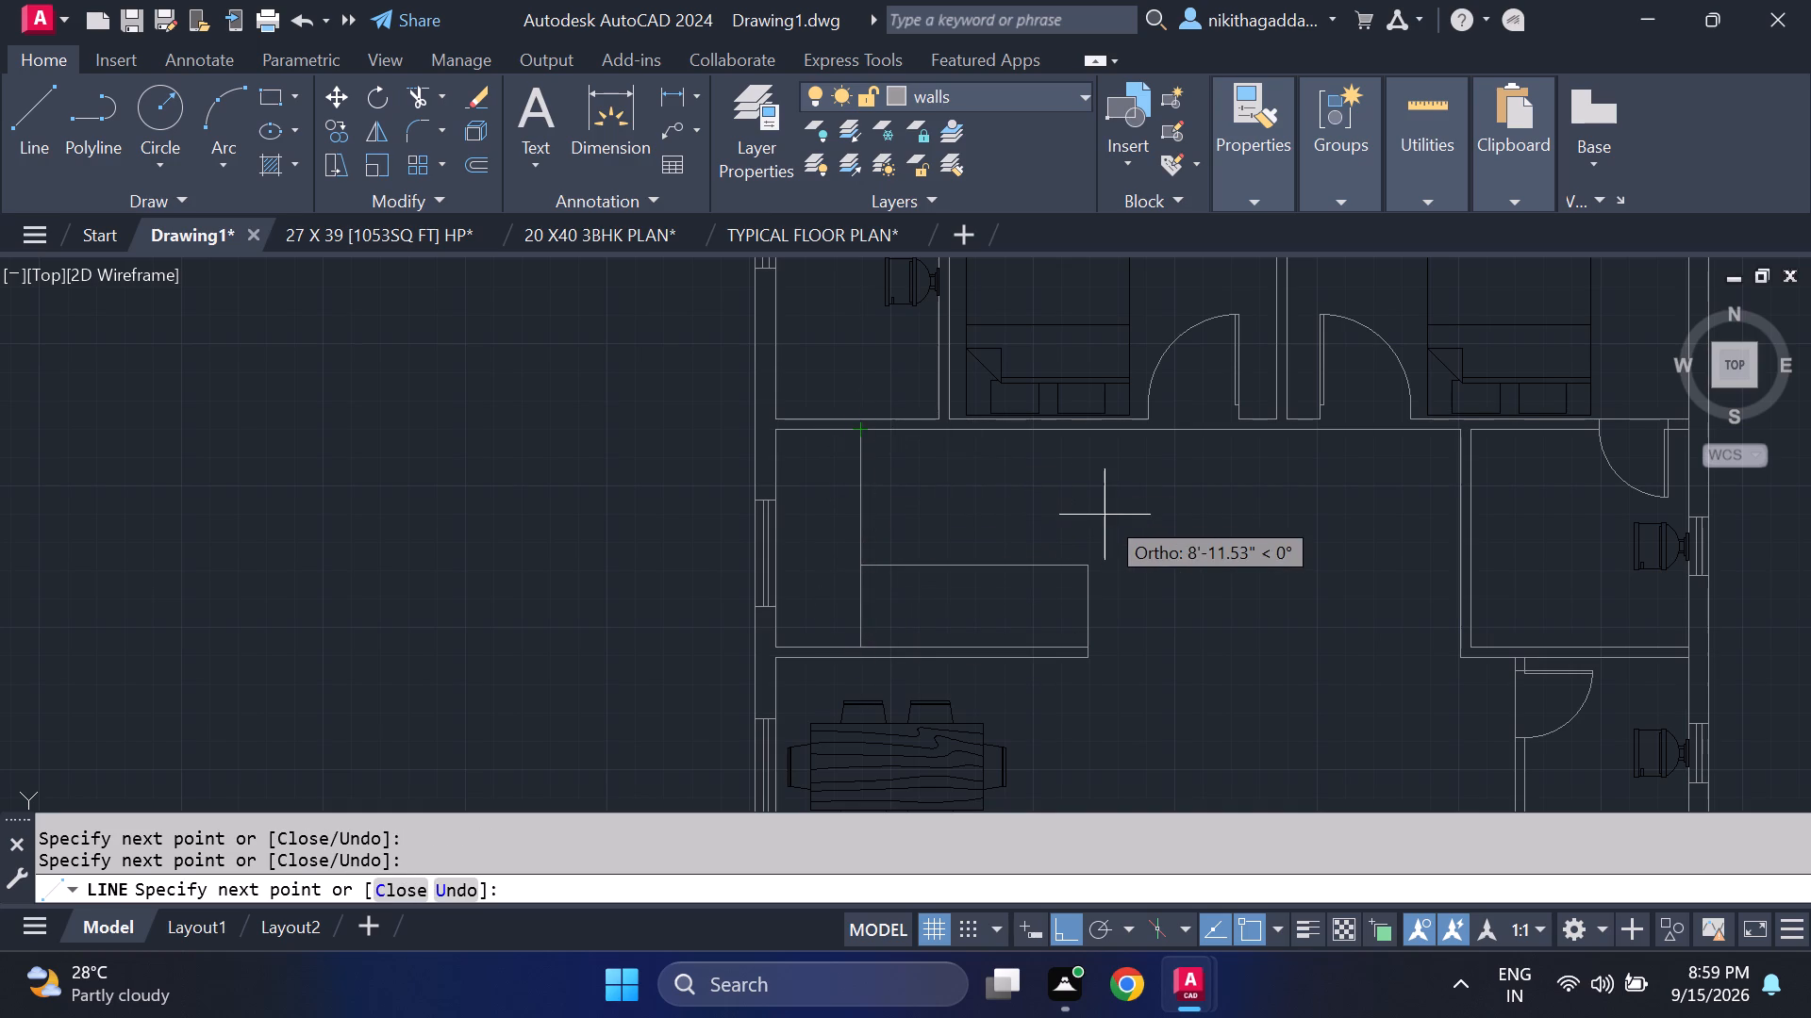
pyautogui.press('Escape')
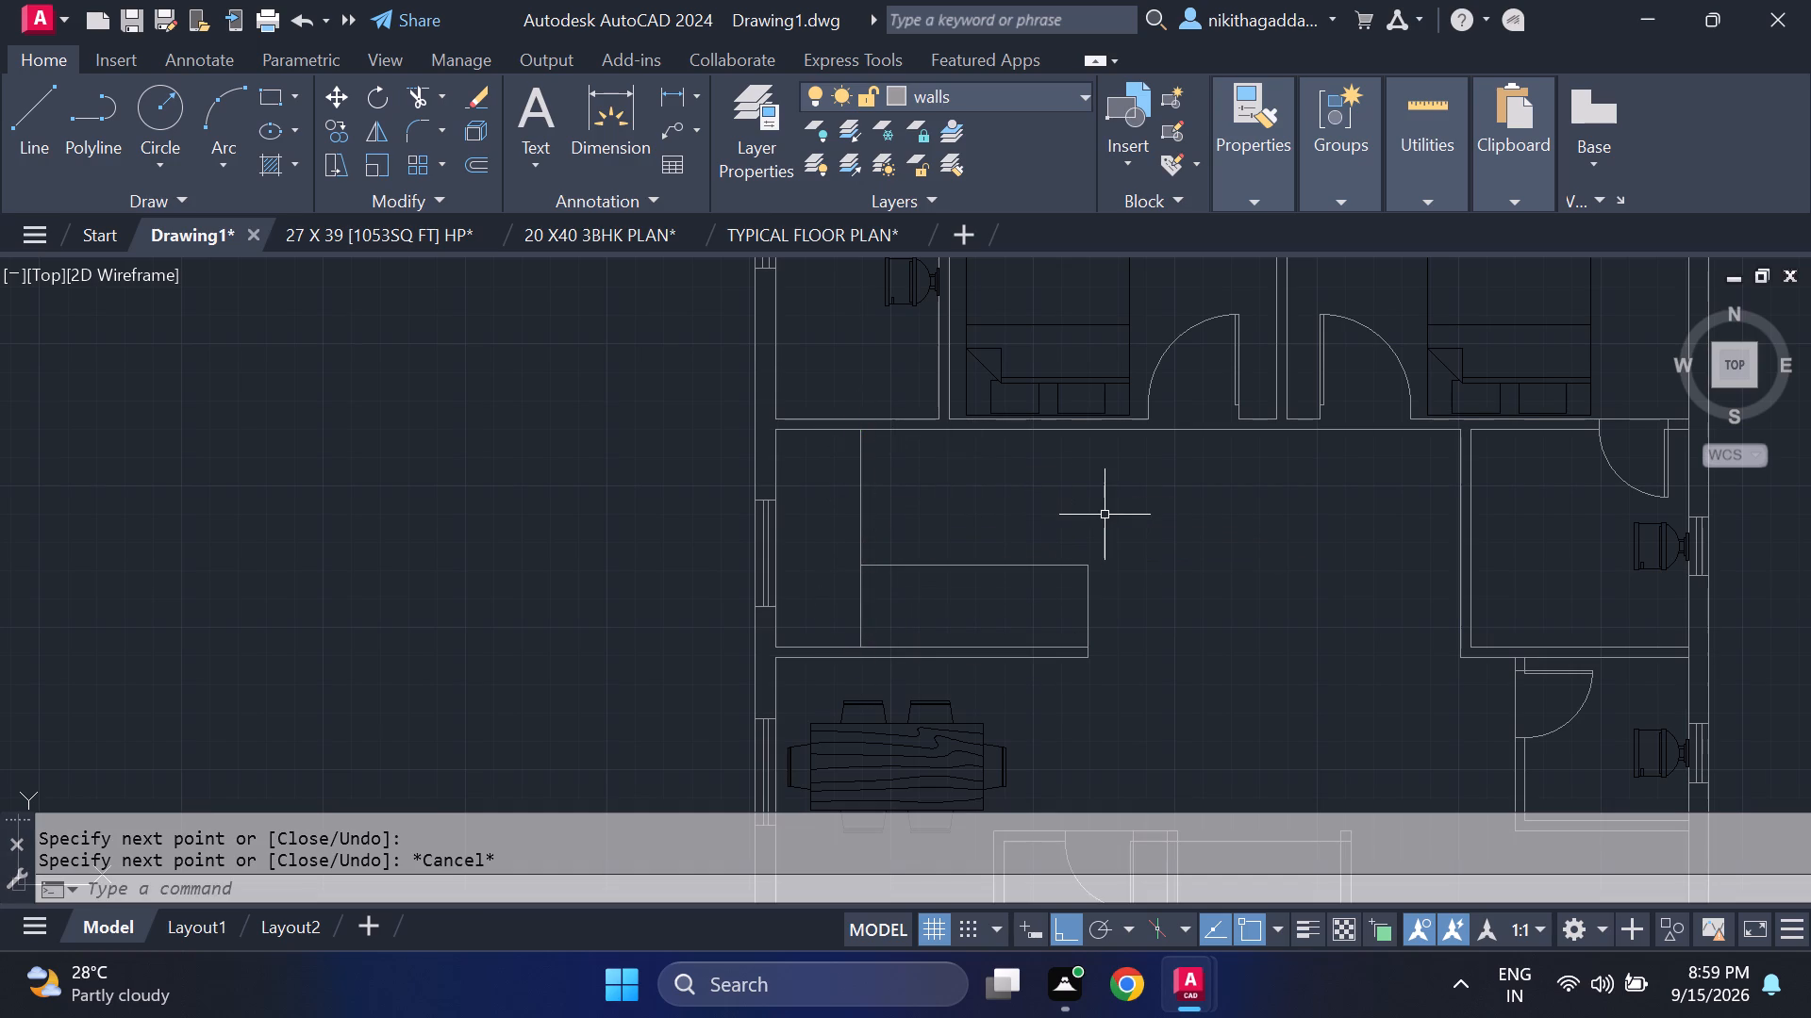
# Draw the upper flight's edge from the midpoint of the stair's west line east, down to the lower flight's corner, and back up past both edges.
pyautogui.press('l')
pyautogui.press('Return')
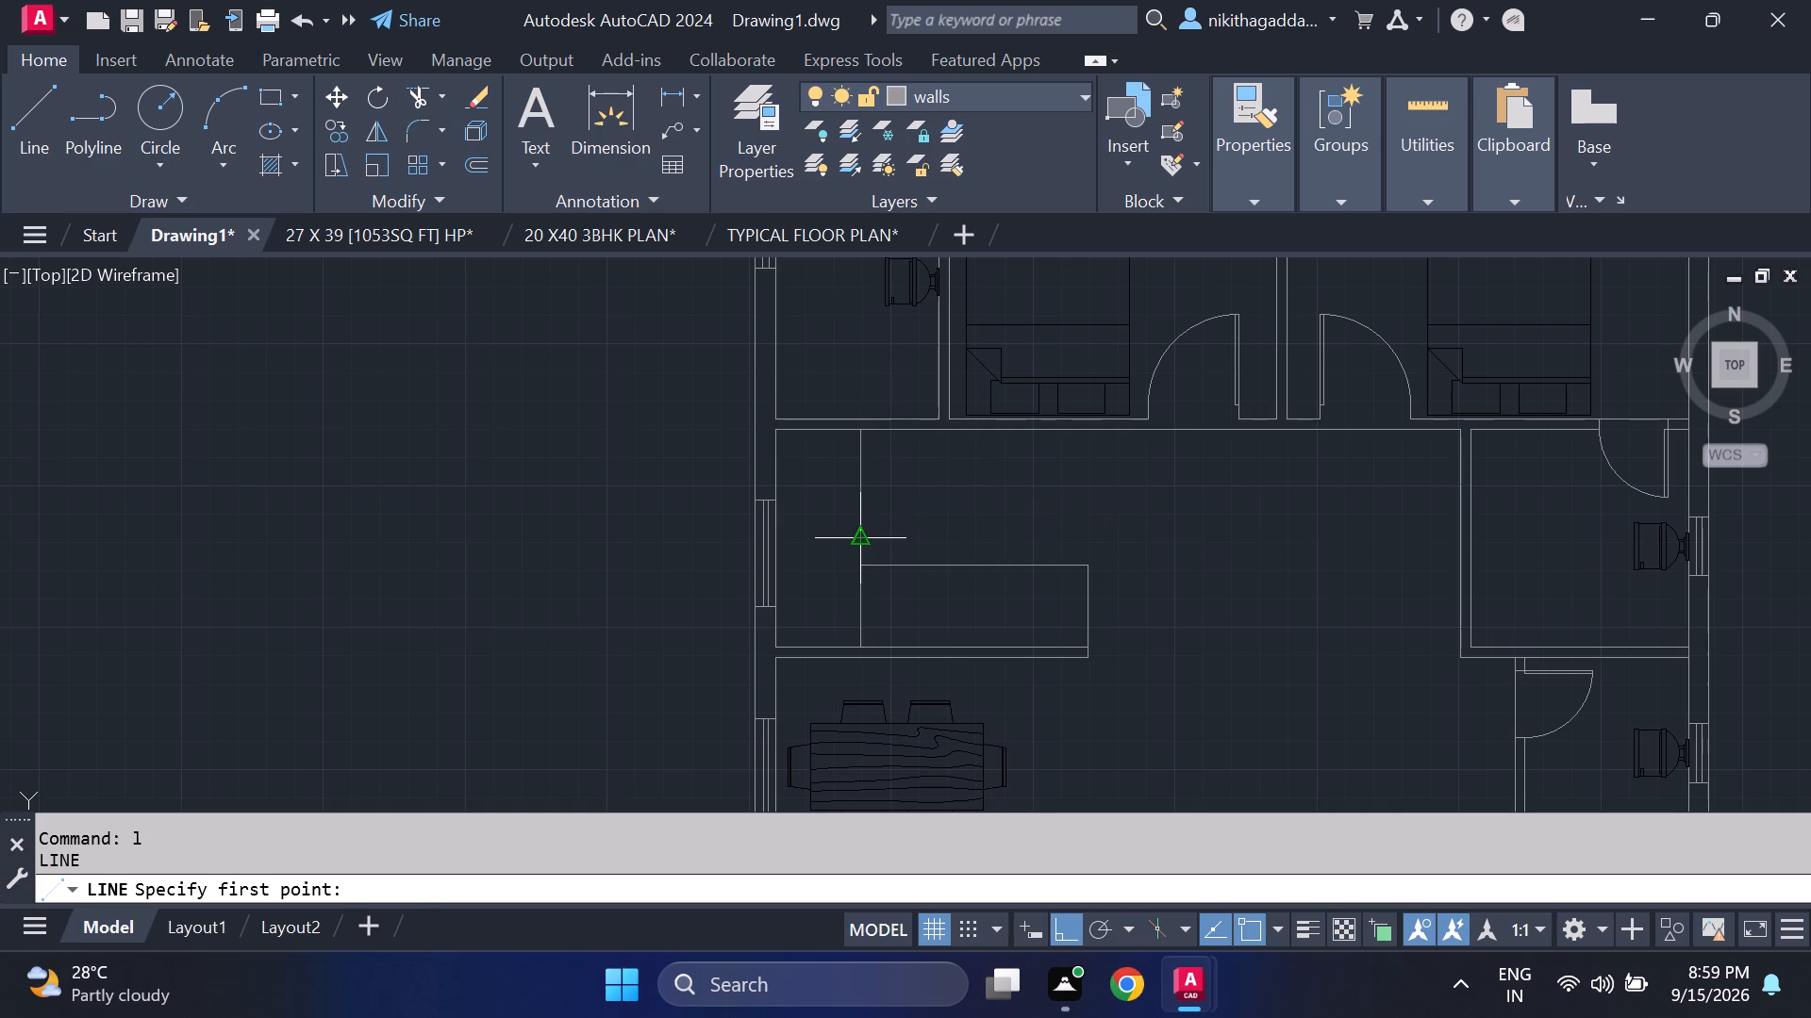
pyautogui.click(868, 534)
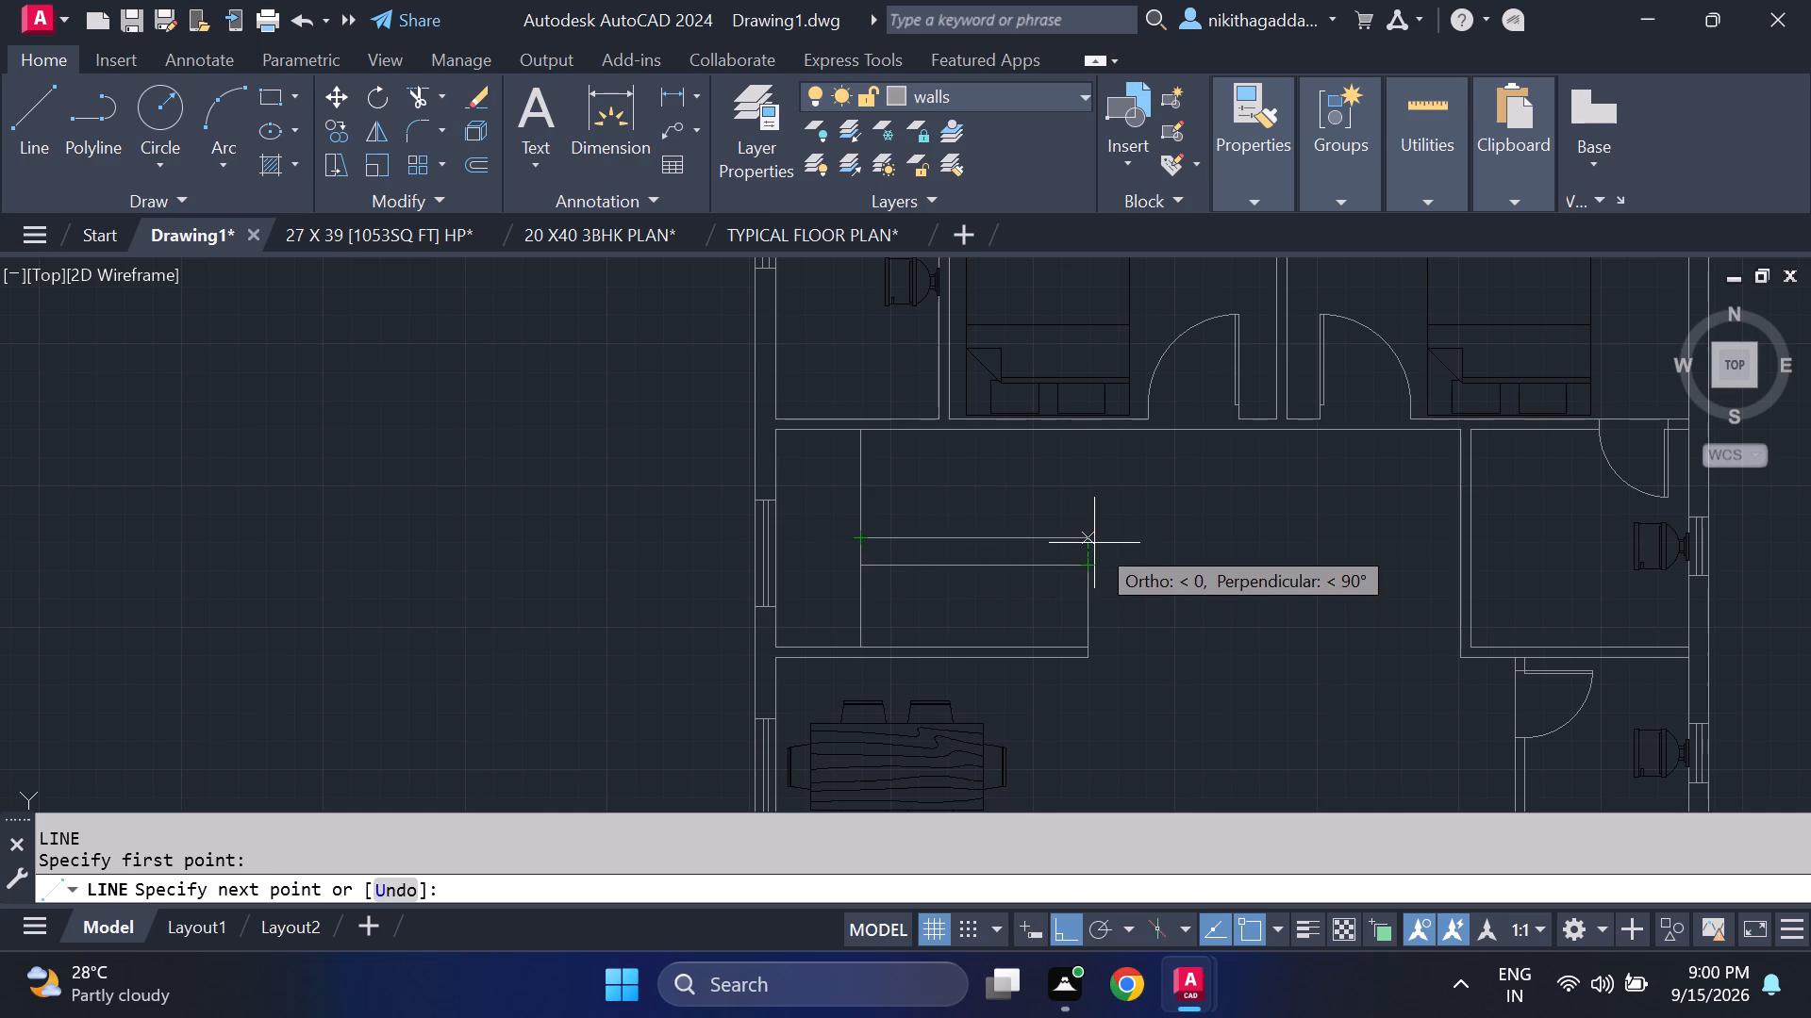
pyautogui.click(1087, 543)
pyautogui.click(1084, 574)
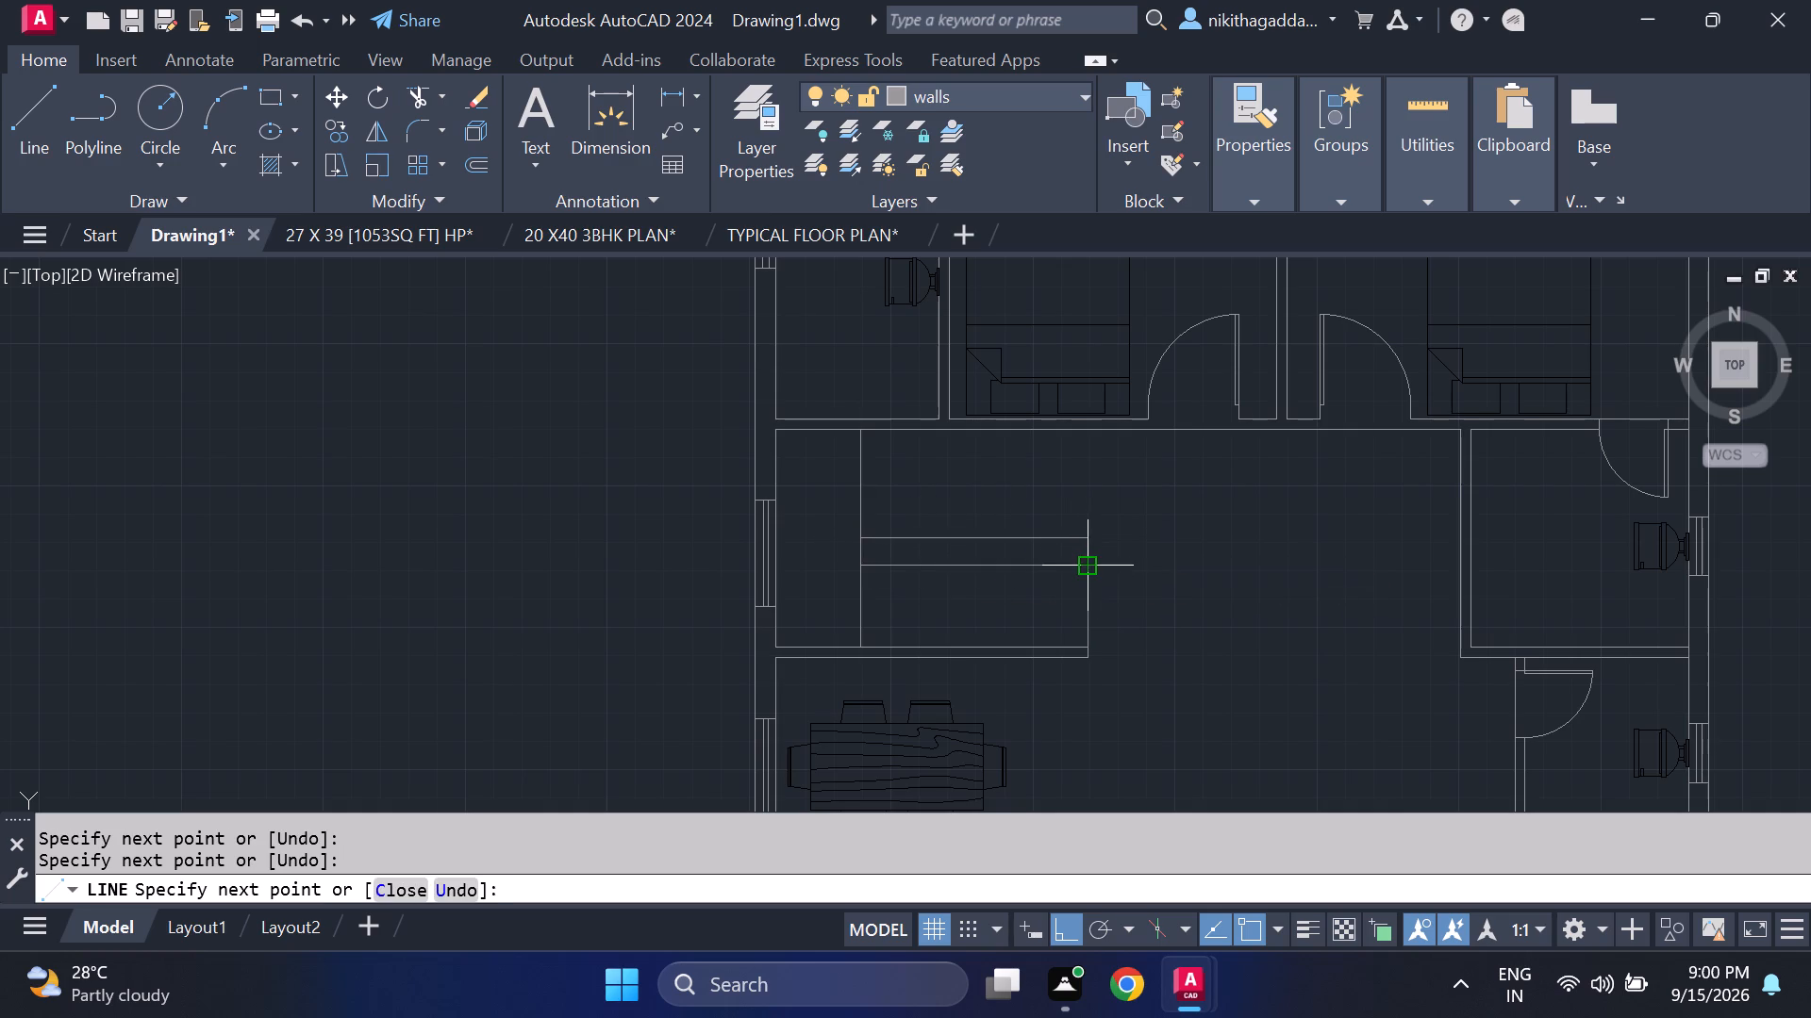
pyautogui.click(1089, 506)
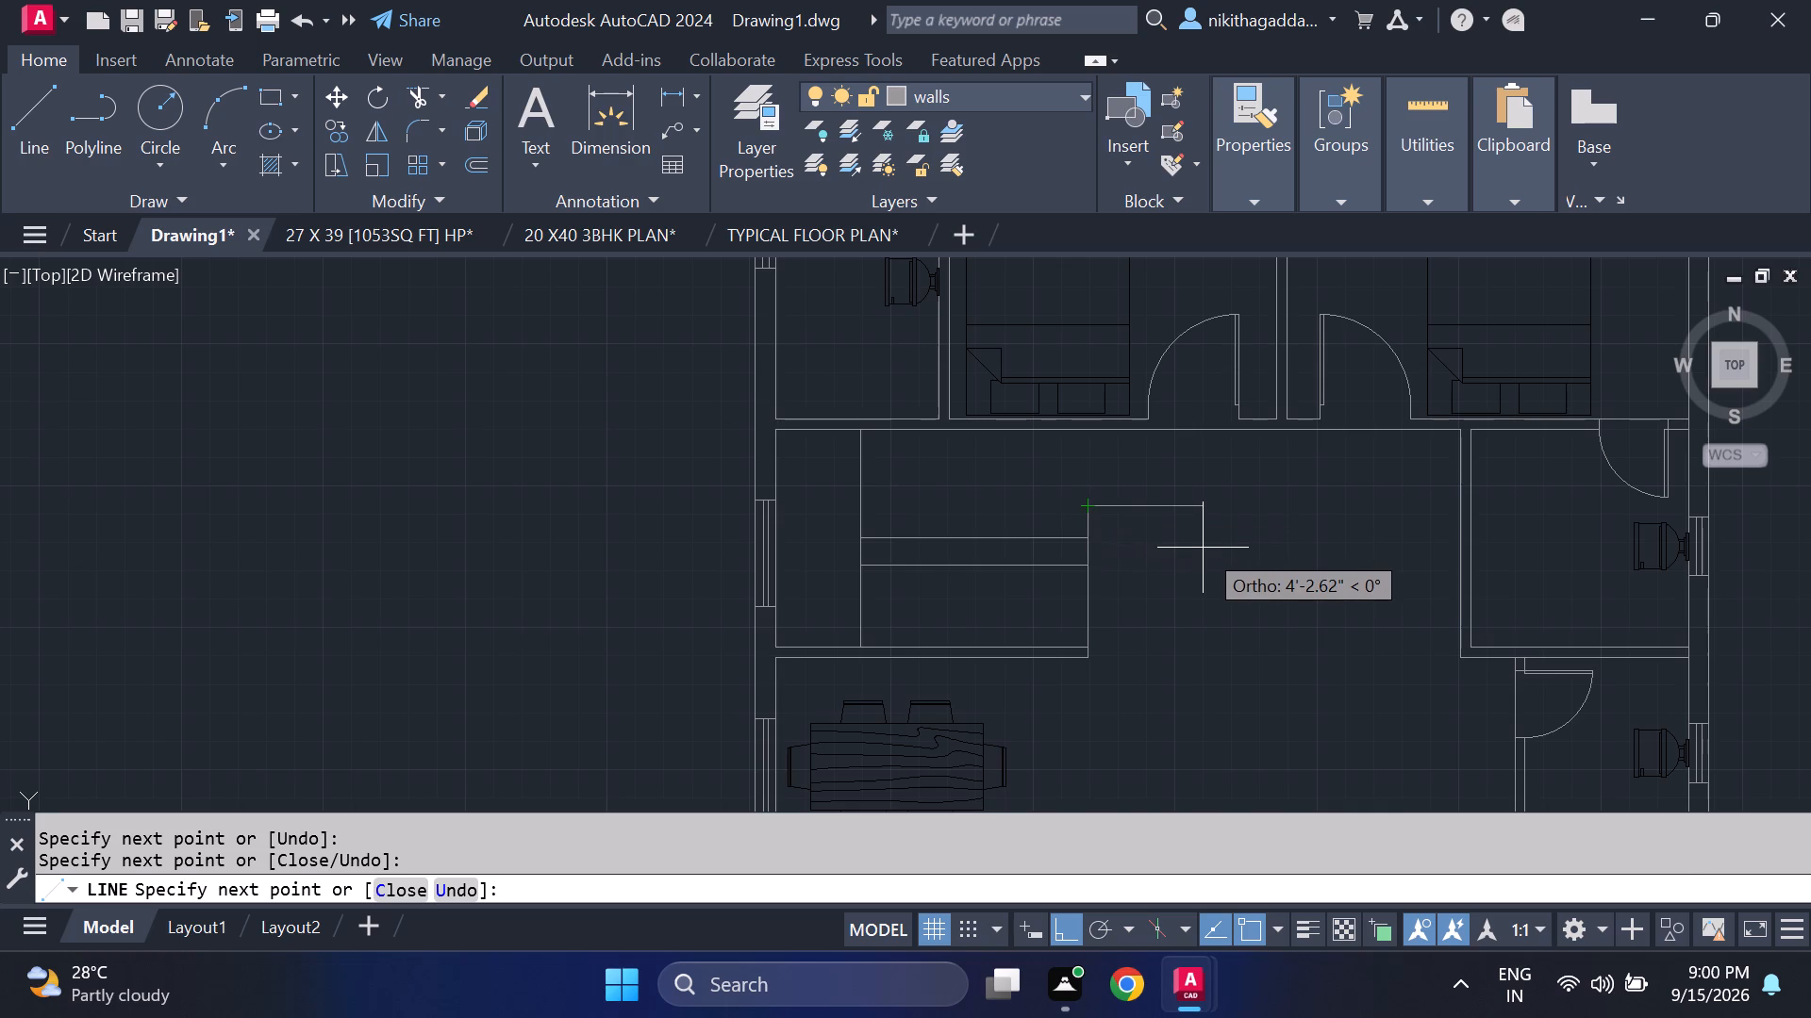
pyautogui.press('Escape')
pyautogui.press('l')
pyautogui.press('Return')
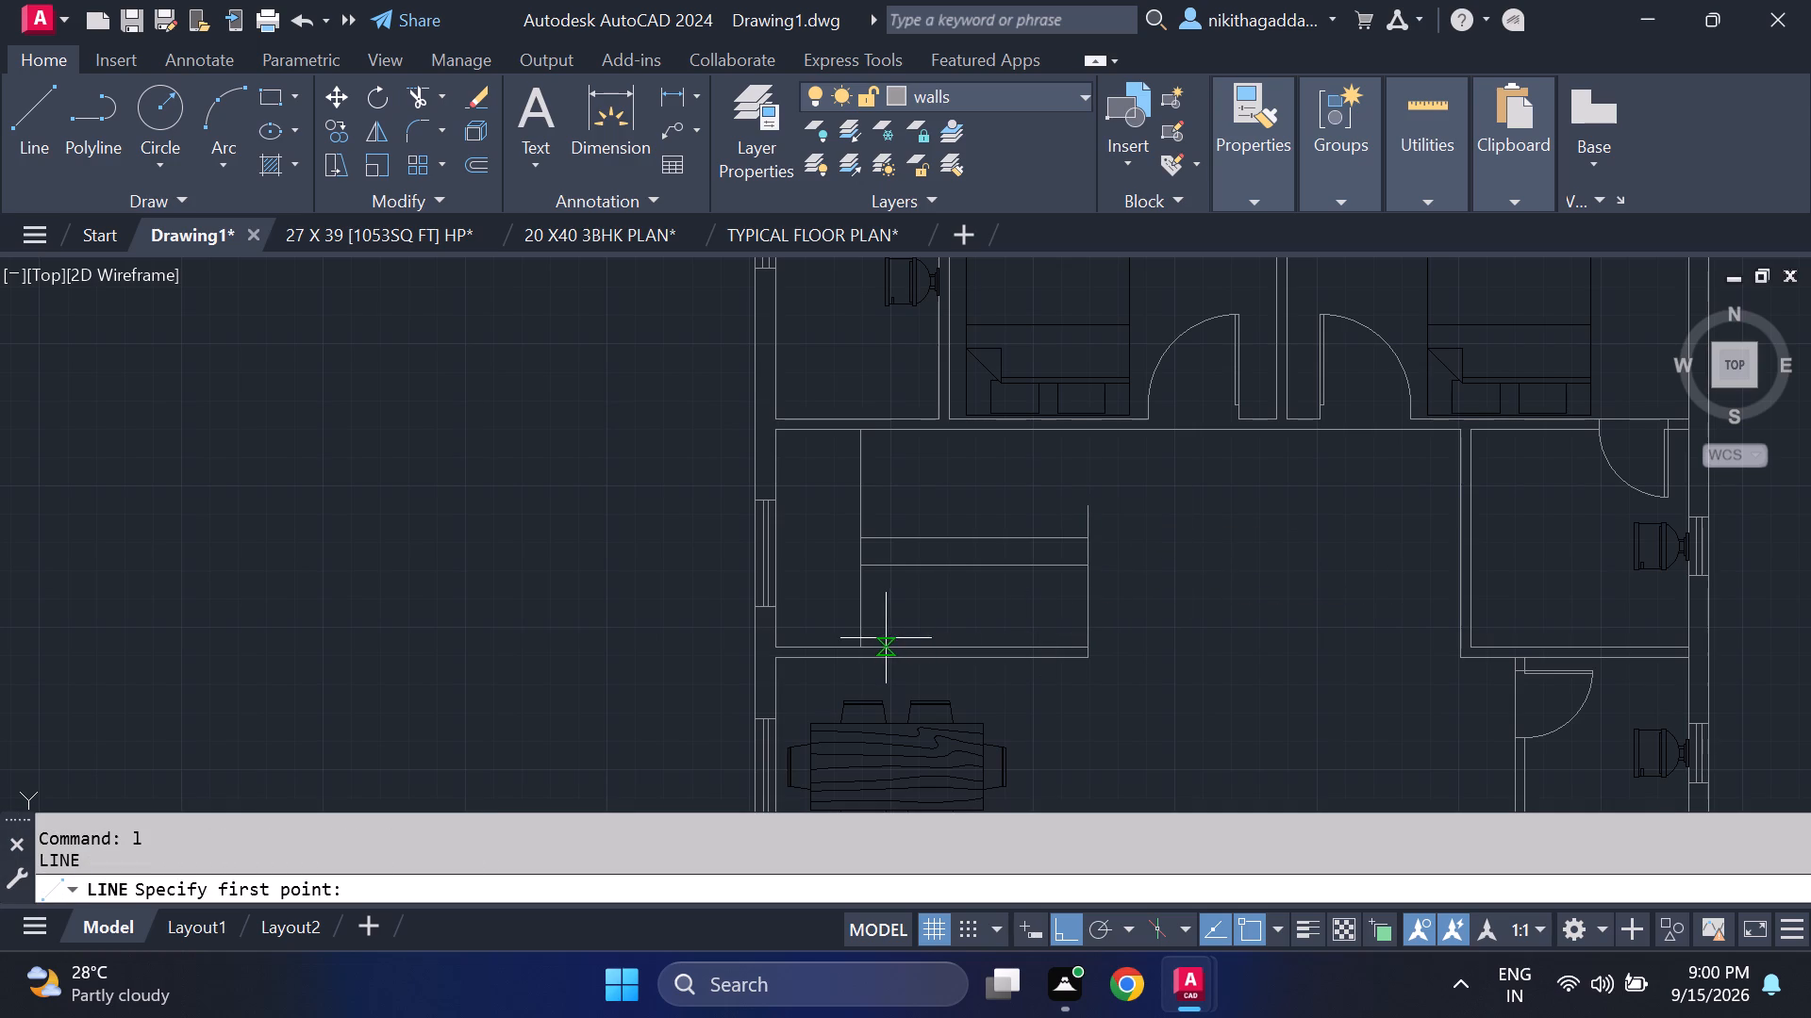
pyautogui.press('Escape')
# Offset the stair's west line eastward five times at about 10" spacing to form the first treads.
pyautogui.write('of')
pyautogui.press('Return')
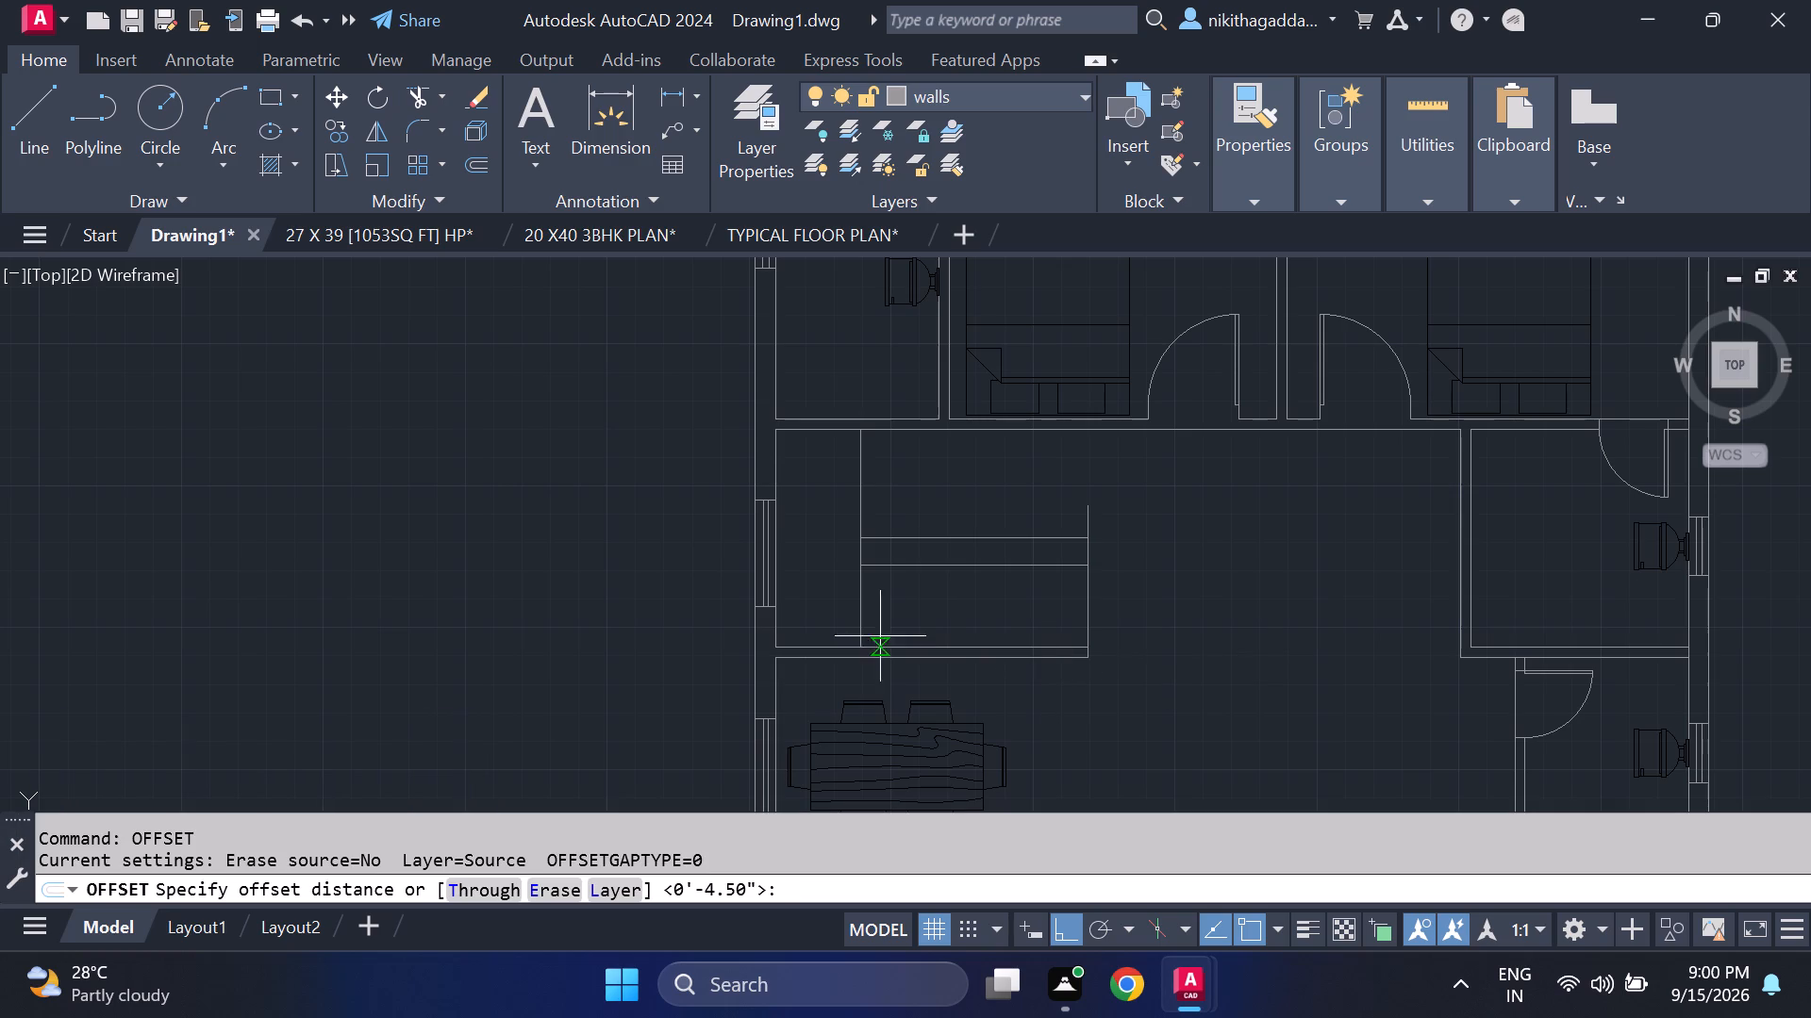
pyautogui.click(860, 601)
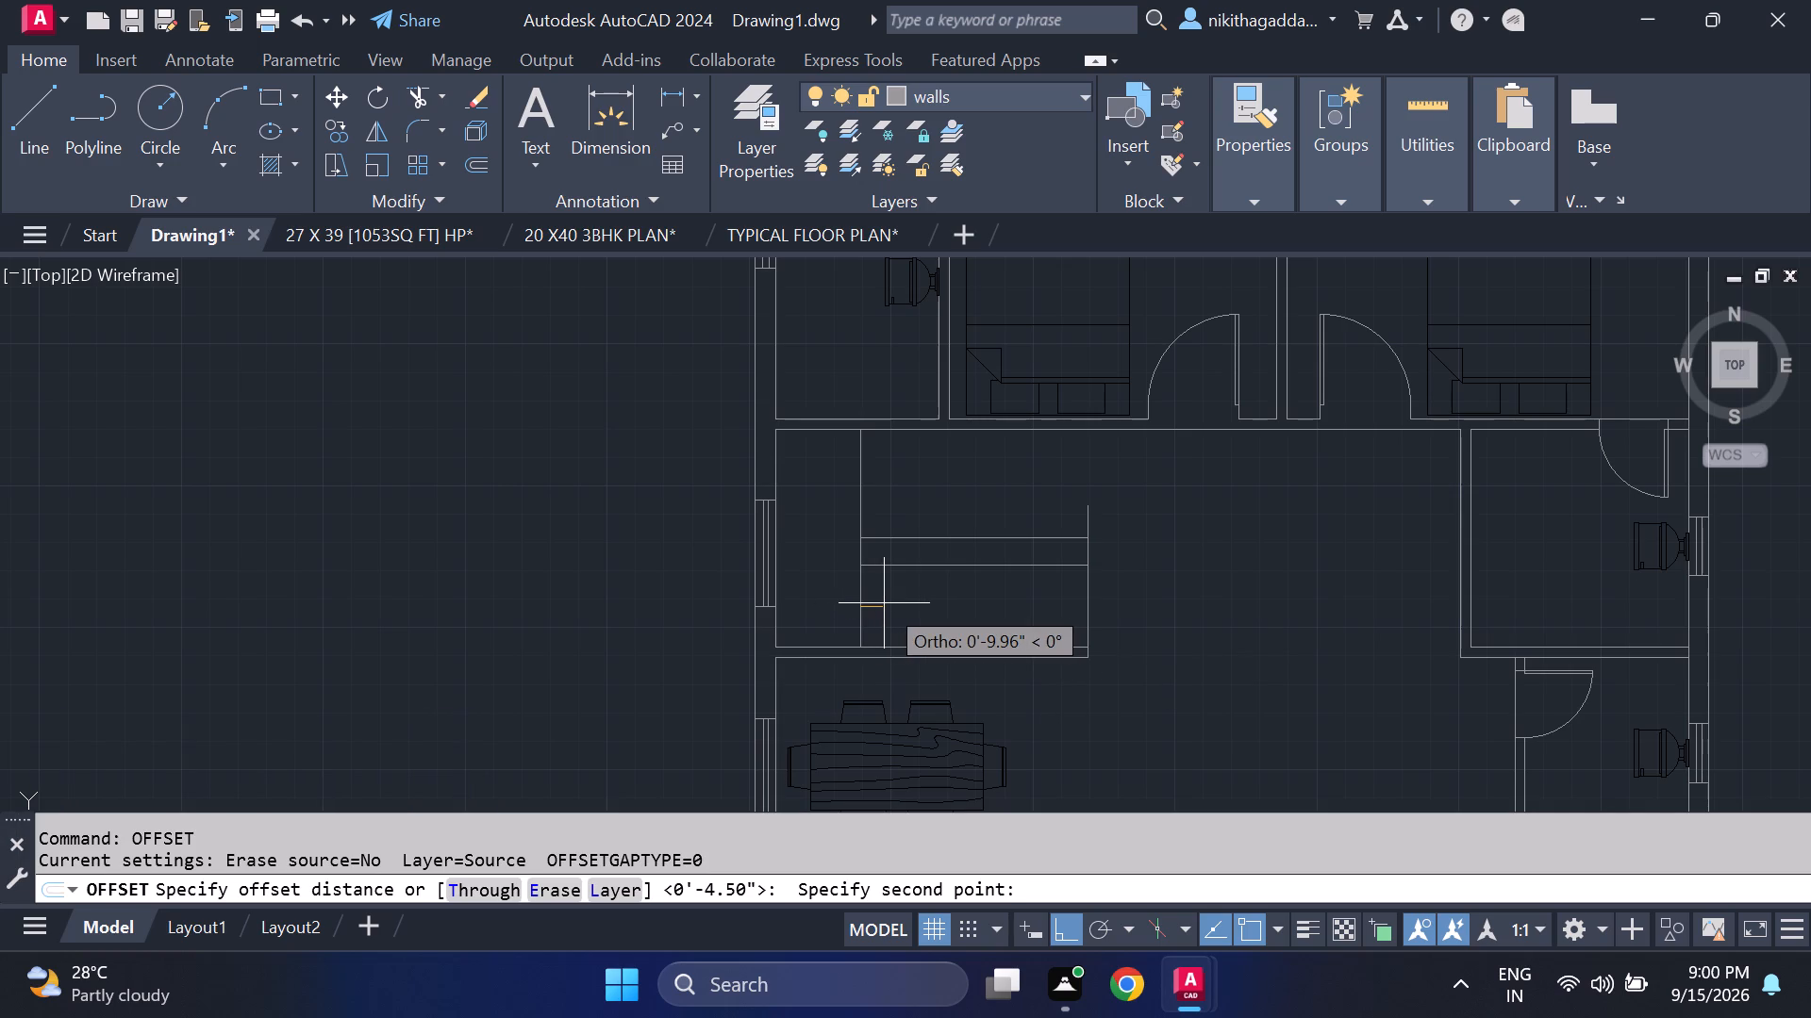
pyautogui.click(884, 603)
pyautogui.click(864, 610)
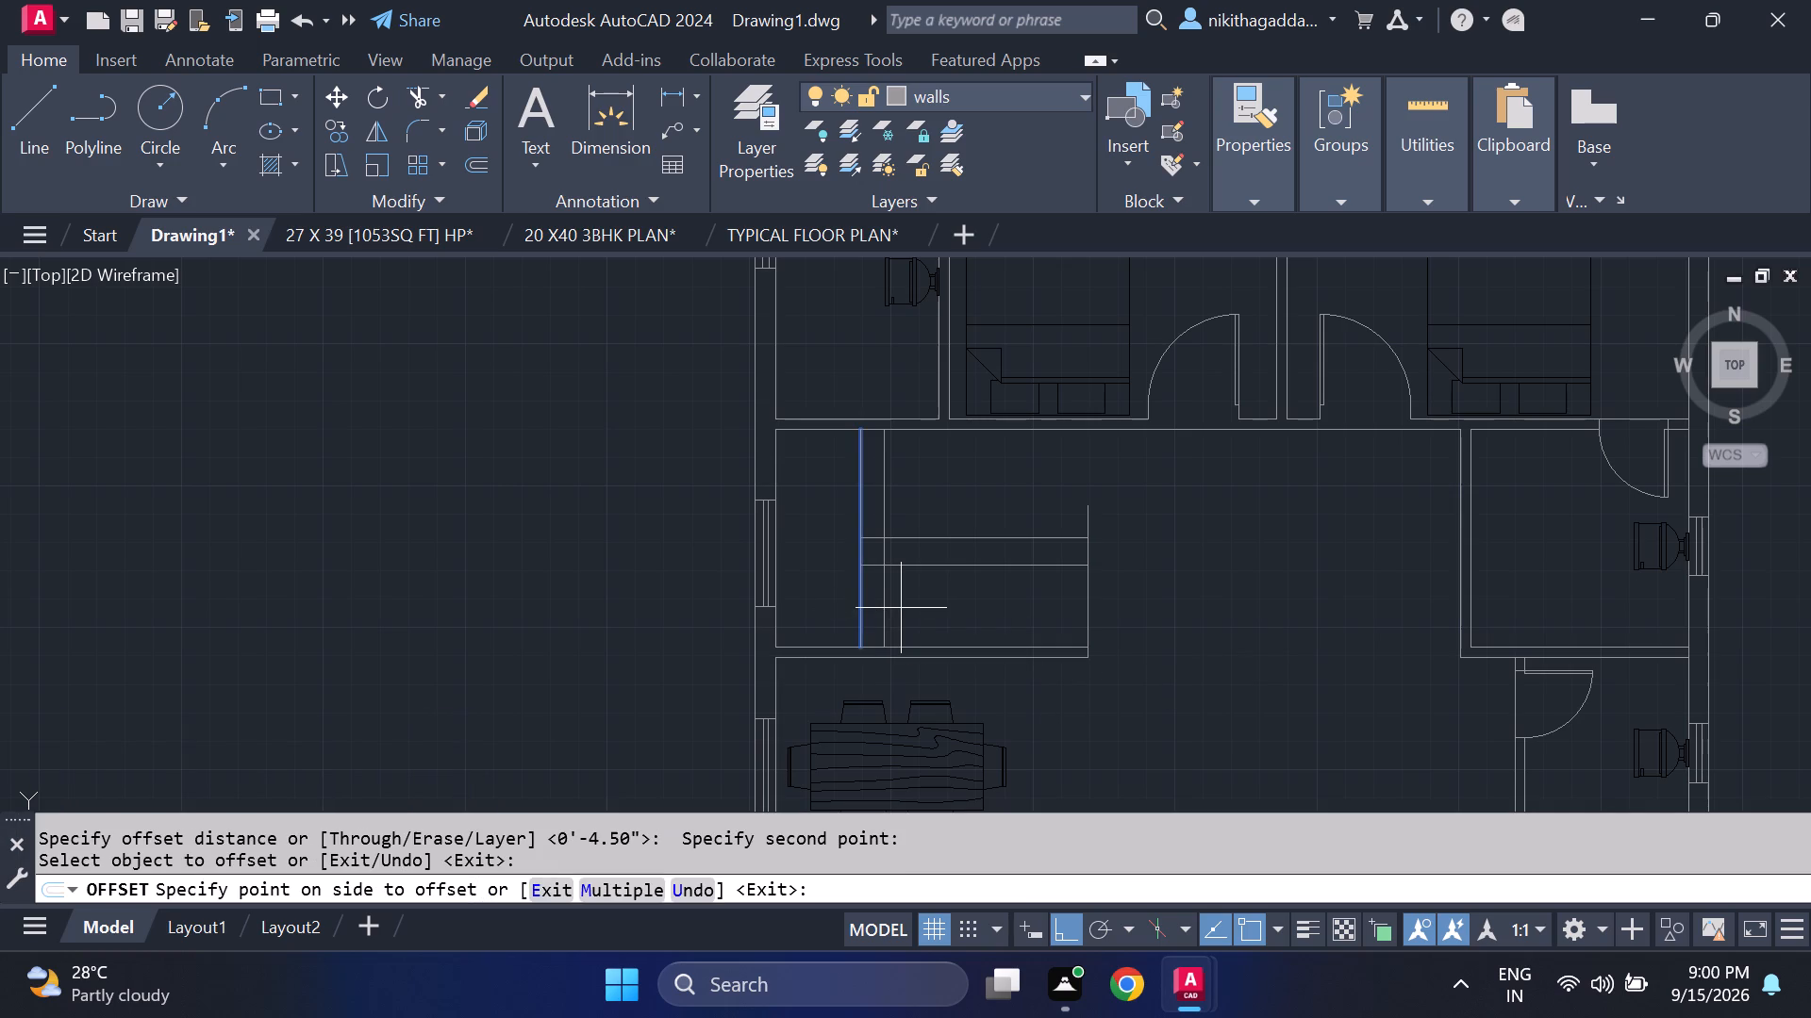
pyautogui.click(903, 608)
pyautogui.click(888, 613)
pyautogui.click(969, 613)
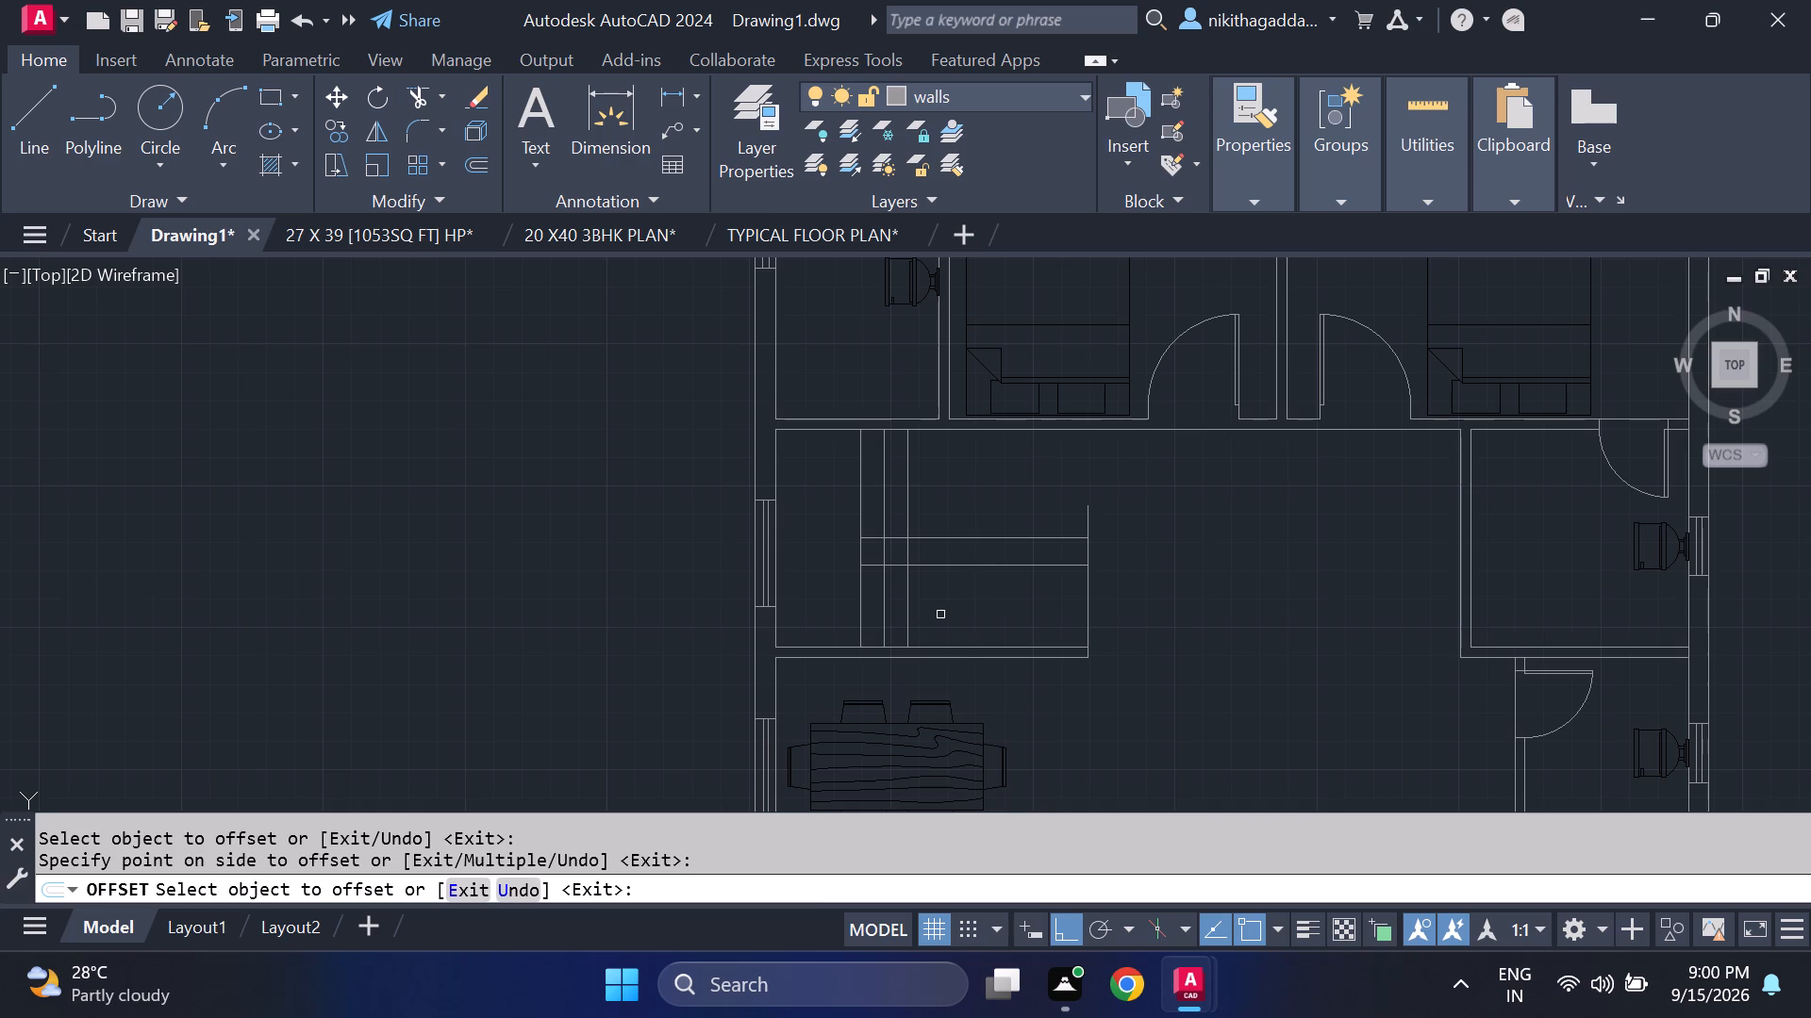
pyautogui.click(909, 614)
pyautogui.click(963, 617)
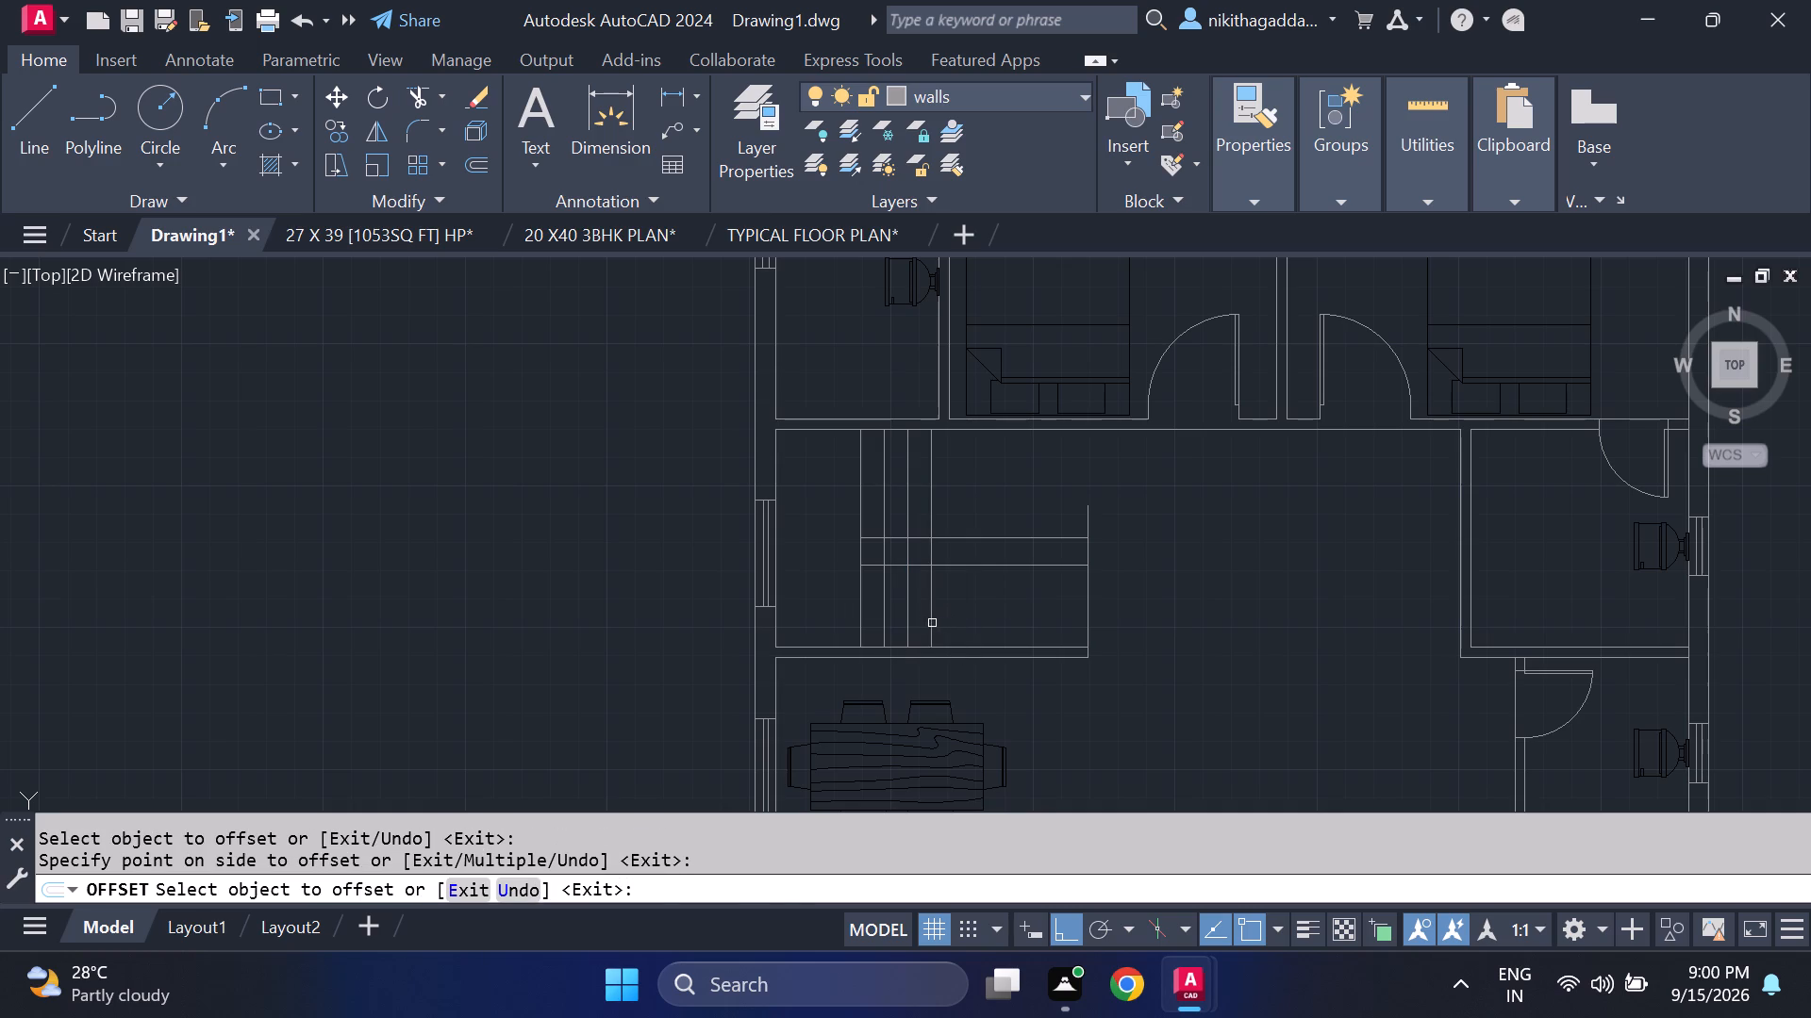
pyautogui.click(932, 623)
pyautogui.click(971, 616)
pyautogui.click(955, 617)
pyautogui.click(989, 616)
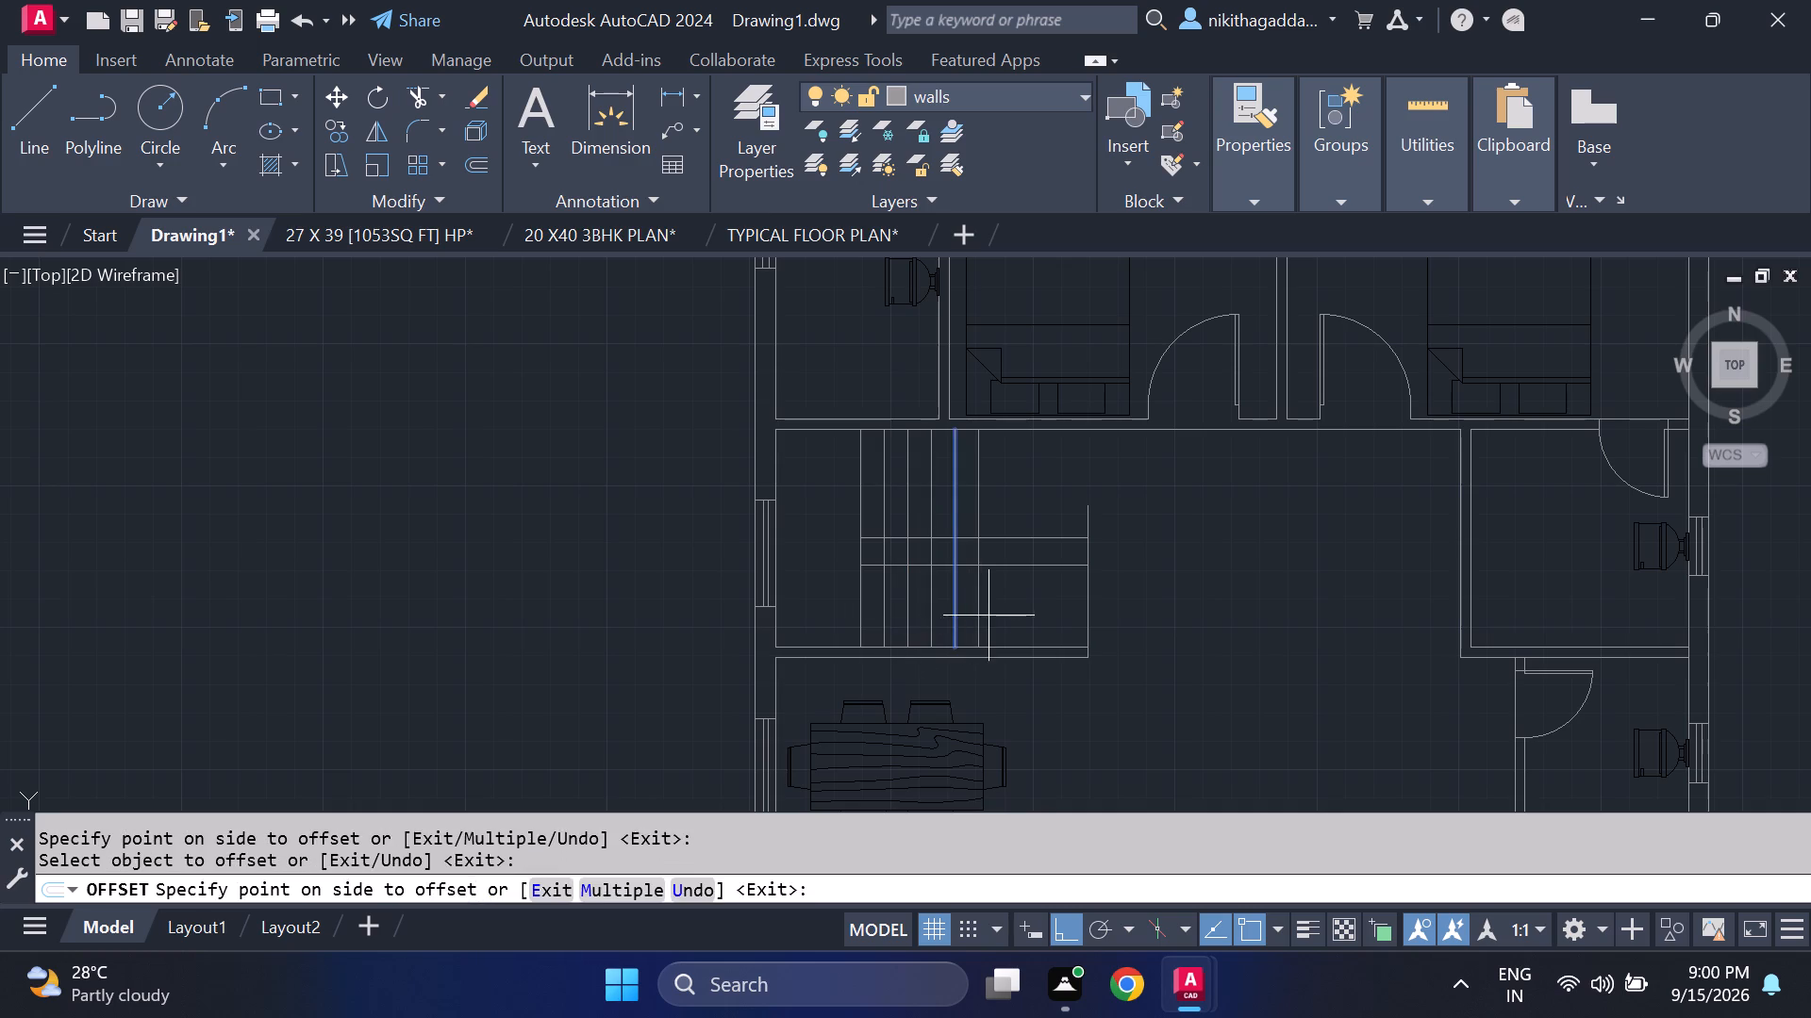
# Continue offsetting the tread lines eastward at the same spacing, adding four more up to the stair's east end.
pyautogui.click(979, 615)
pyautogui.click(996, 611)
pyautogui.click(1000, 603)
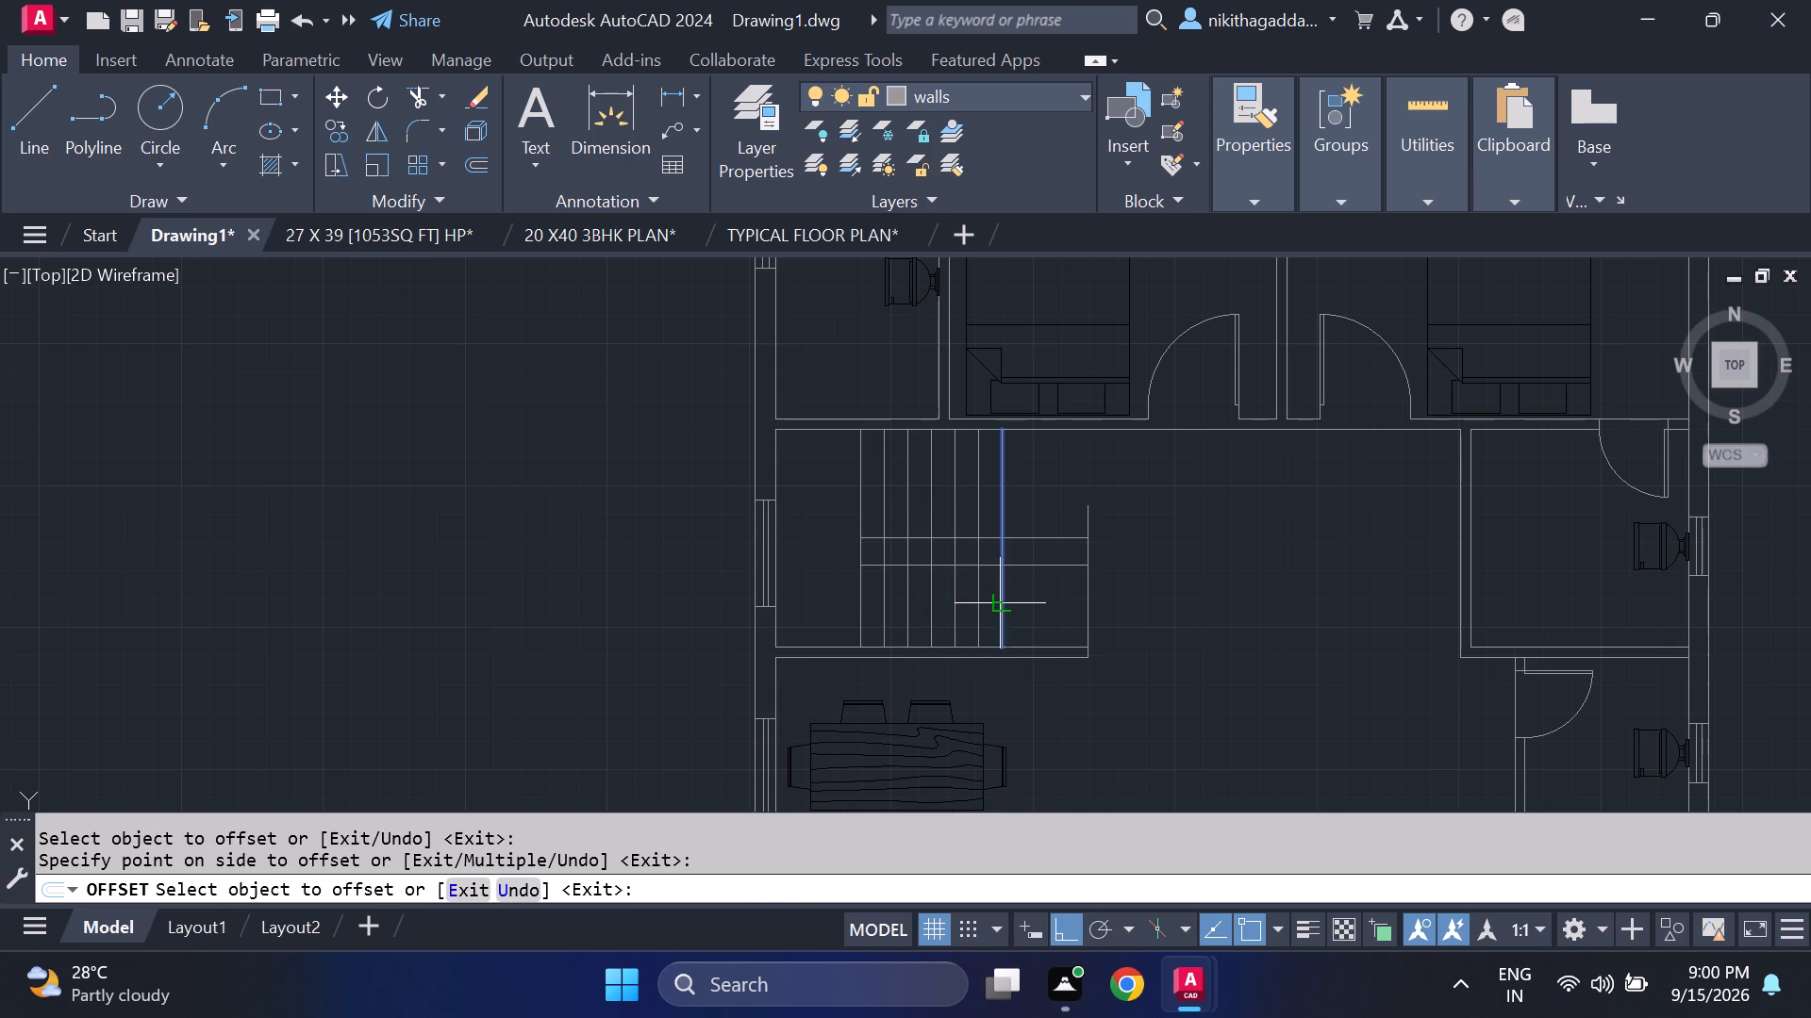
pyautogui.click(1052, 613)
pyautogui.click(1028, 619)
pyautogui.click(1051, 617)
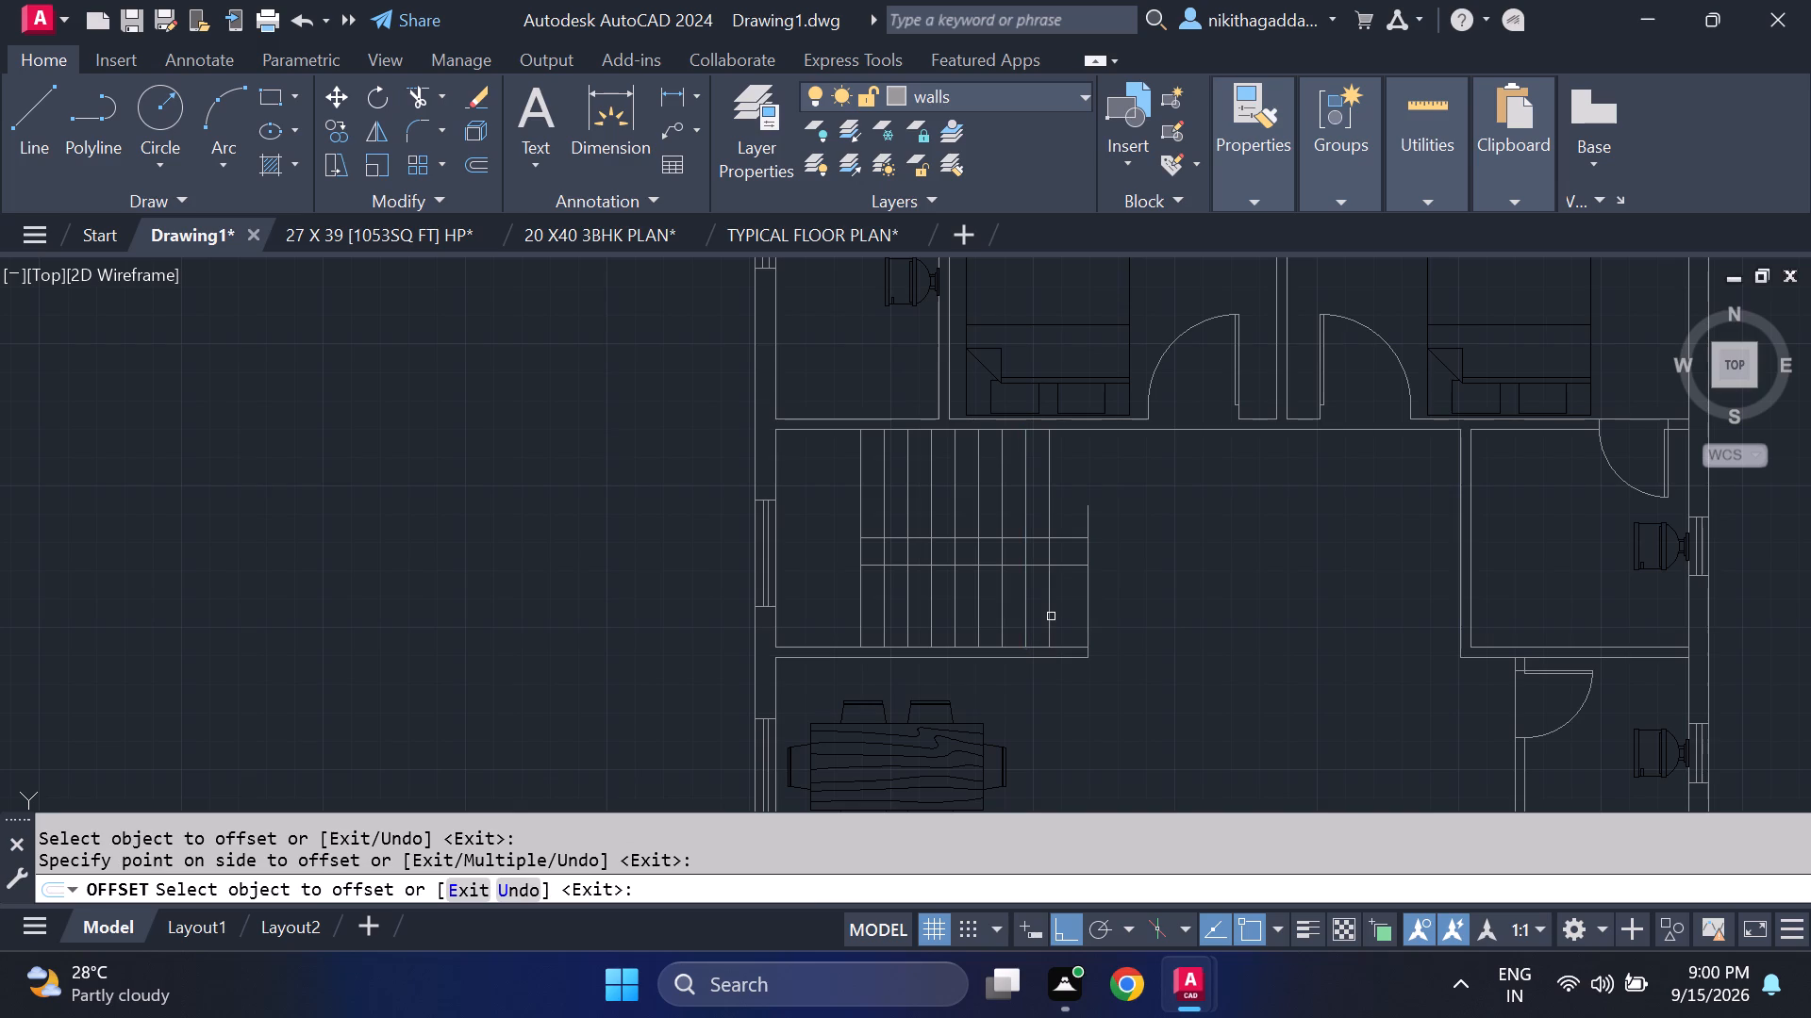
pyautogui.click(1051, 616)
pyautogui.click(1047, 617)
pyautogui.click(1062, 616)
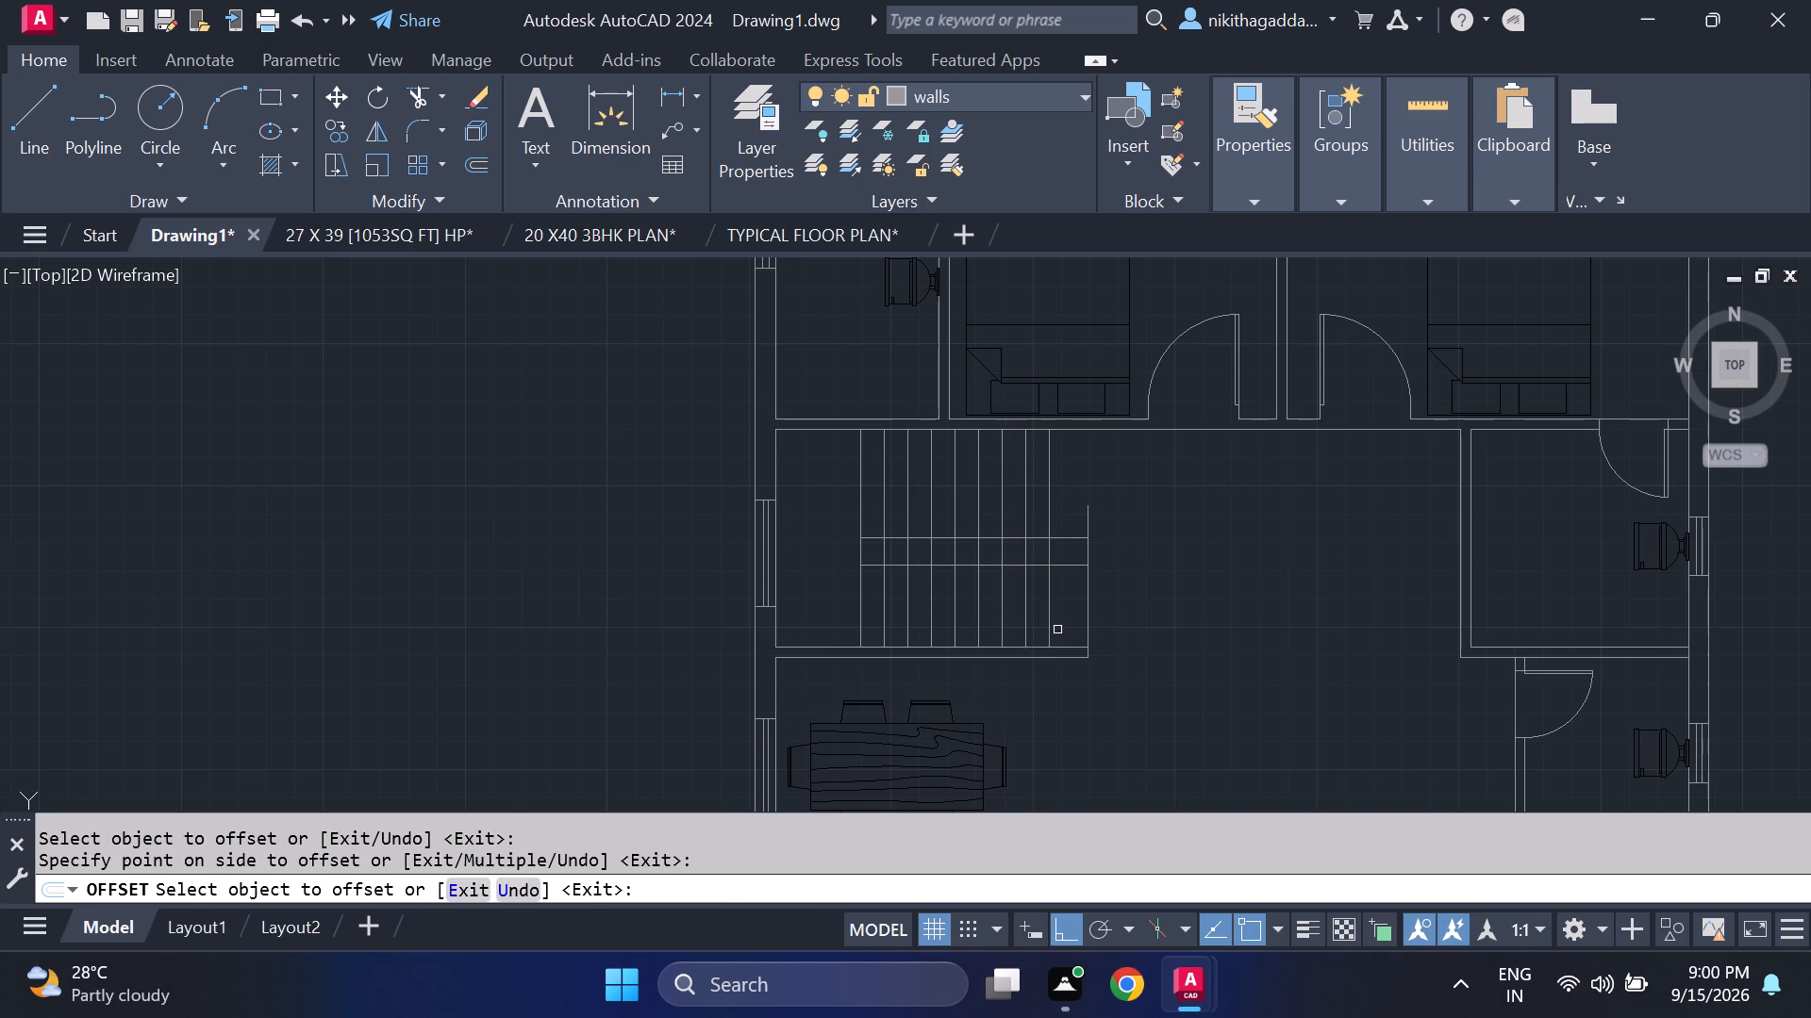
pyautogui.click(1052, 622)
pyautogui.click(1064, 617)
pyautogui.scroll(2, 1085, 582)
pyautogui.scroll(-4, 1118, 619)
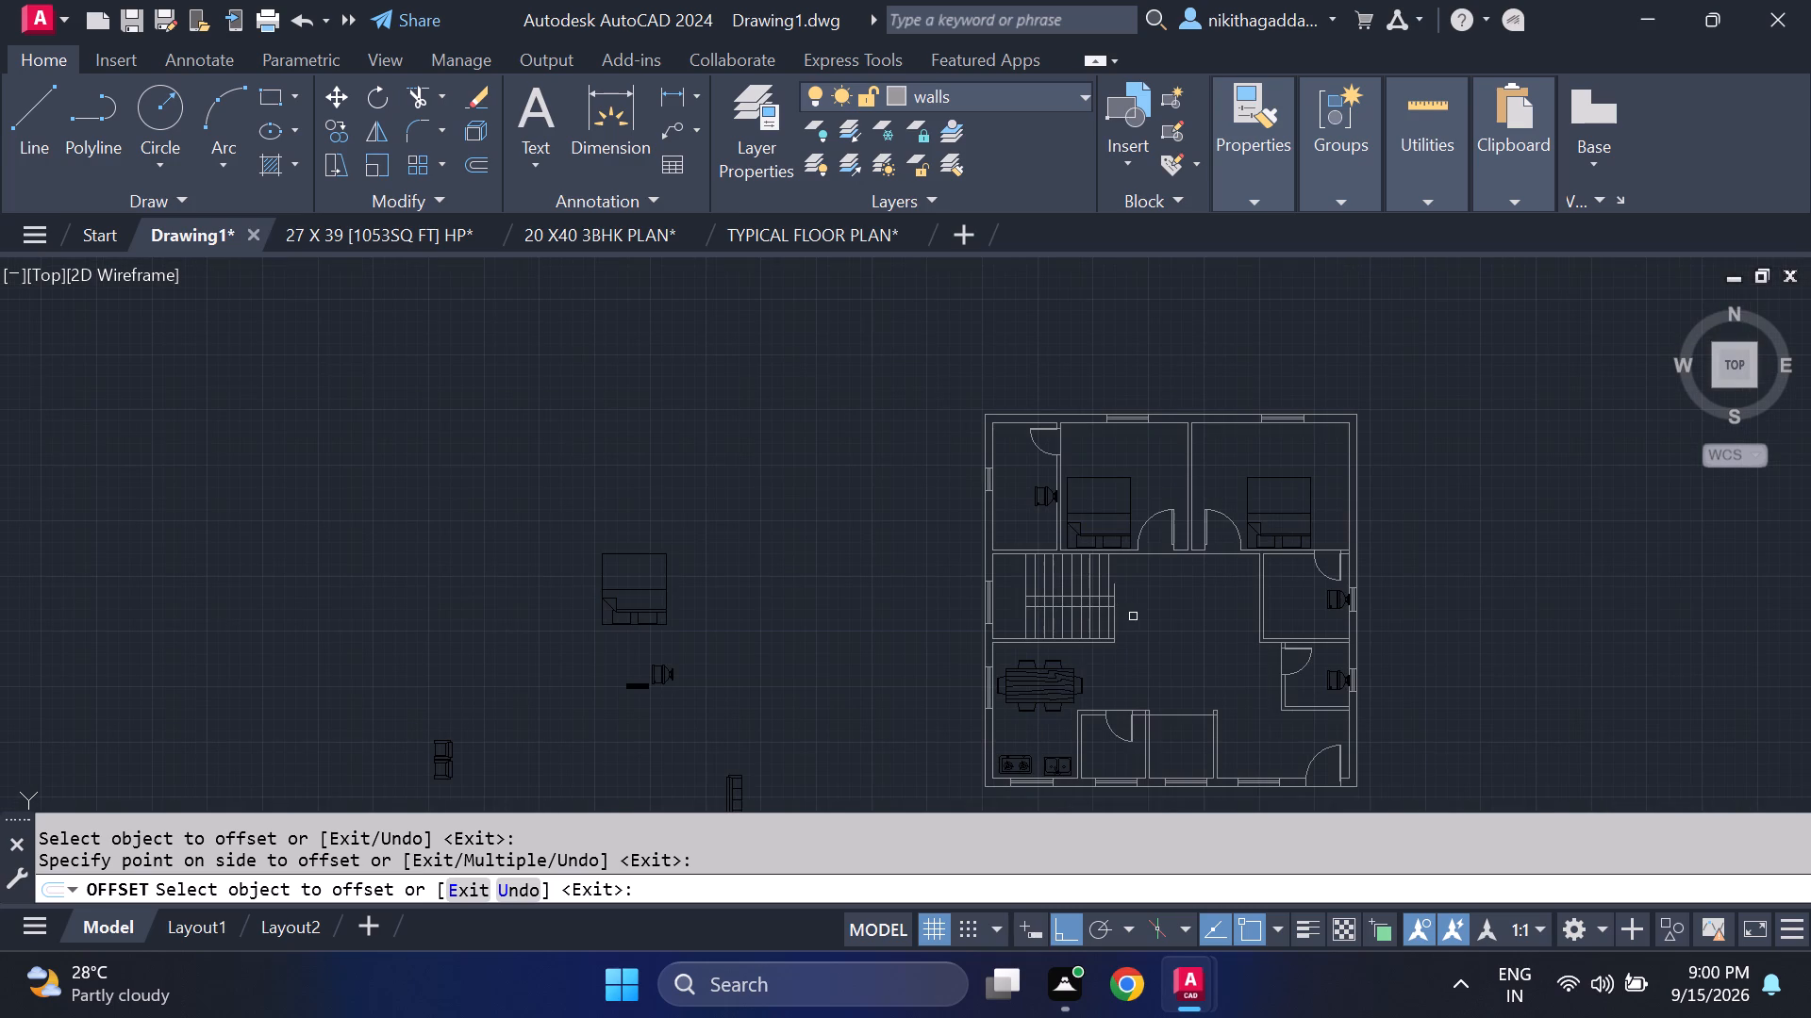
pyautogui.press('Escape')
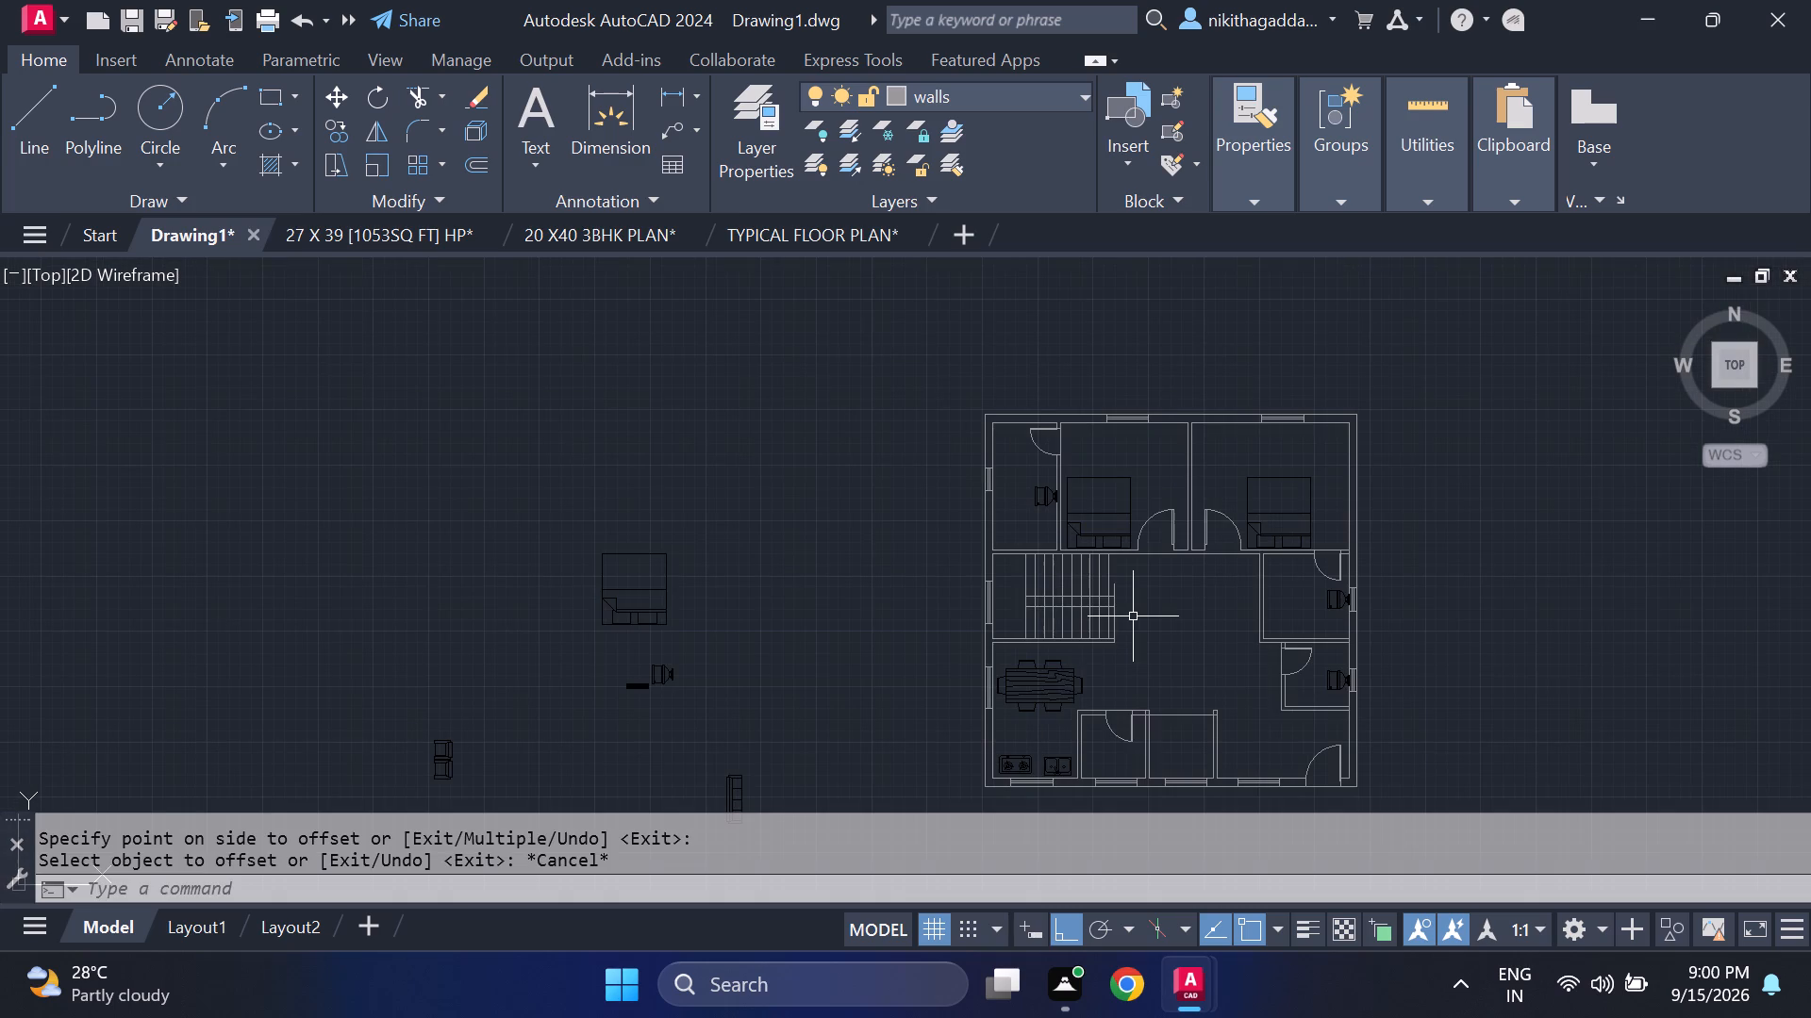
# Trim the staircase tread lines out of the strip between the upper and lower flights.
pyautogui.scroll(2, 1172, 644)
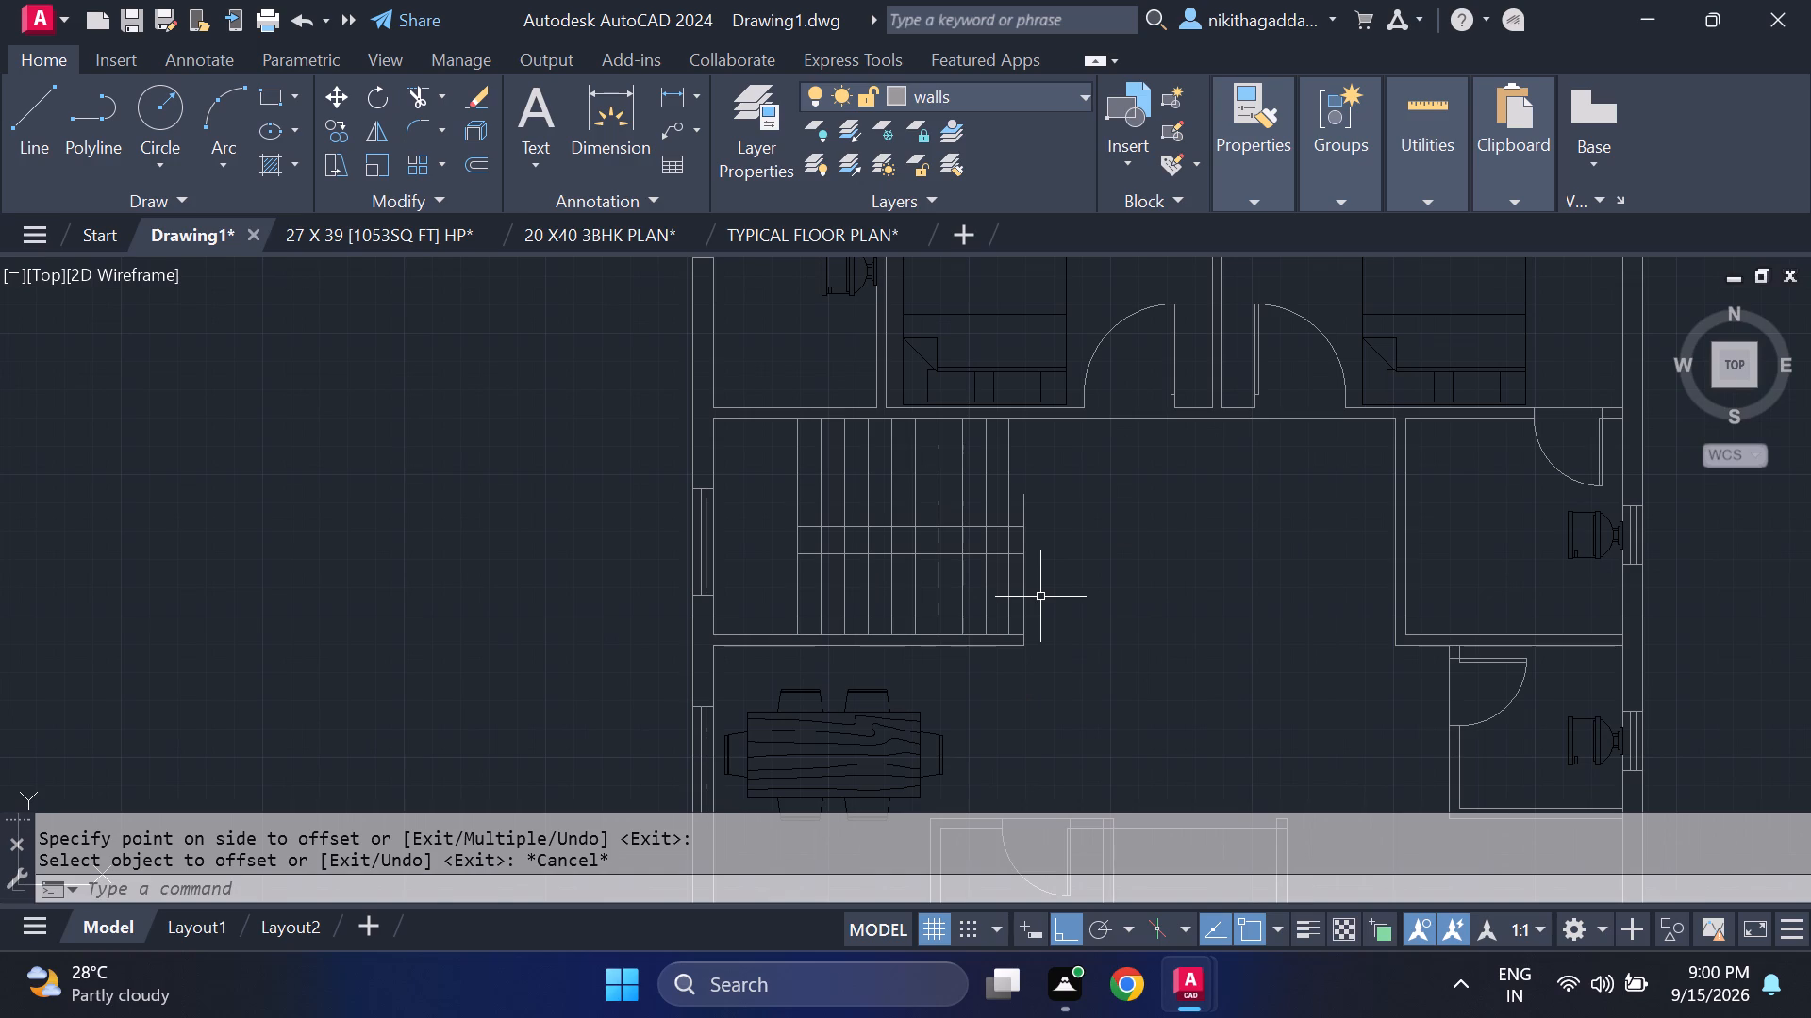
pyautogui.write('tr')
pyautogui.press('Return')
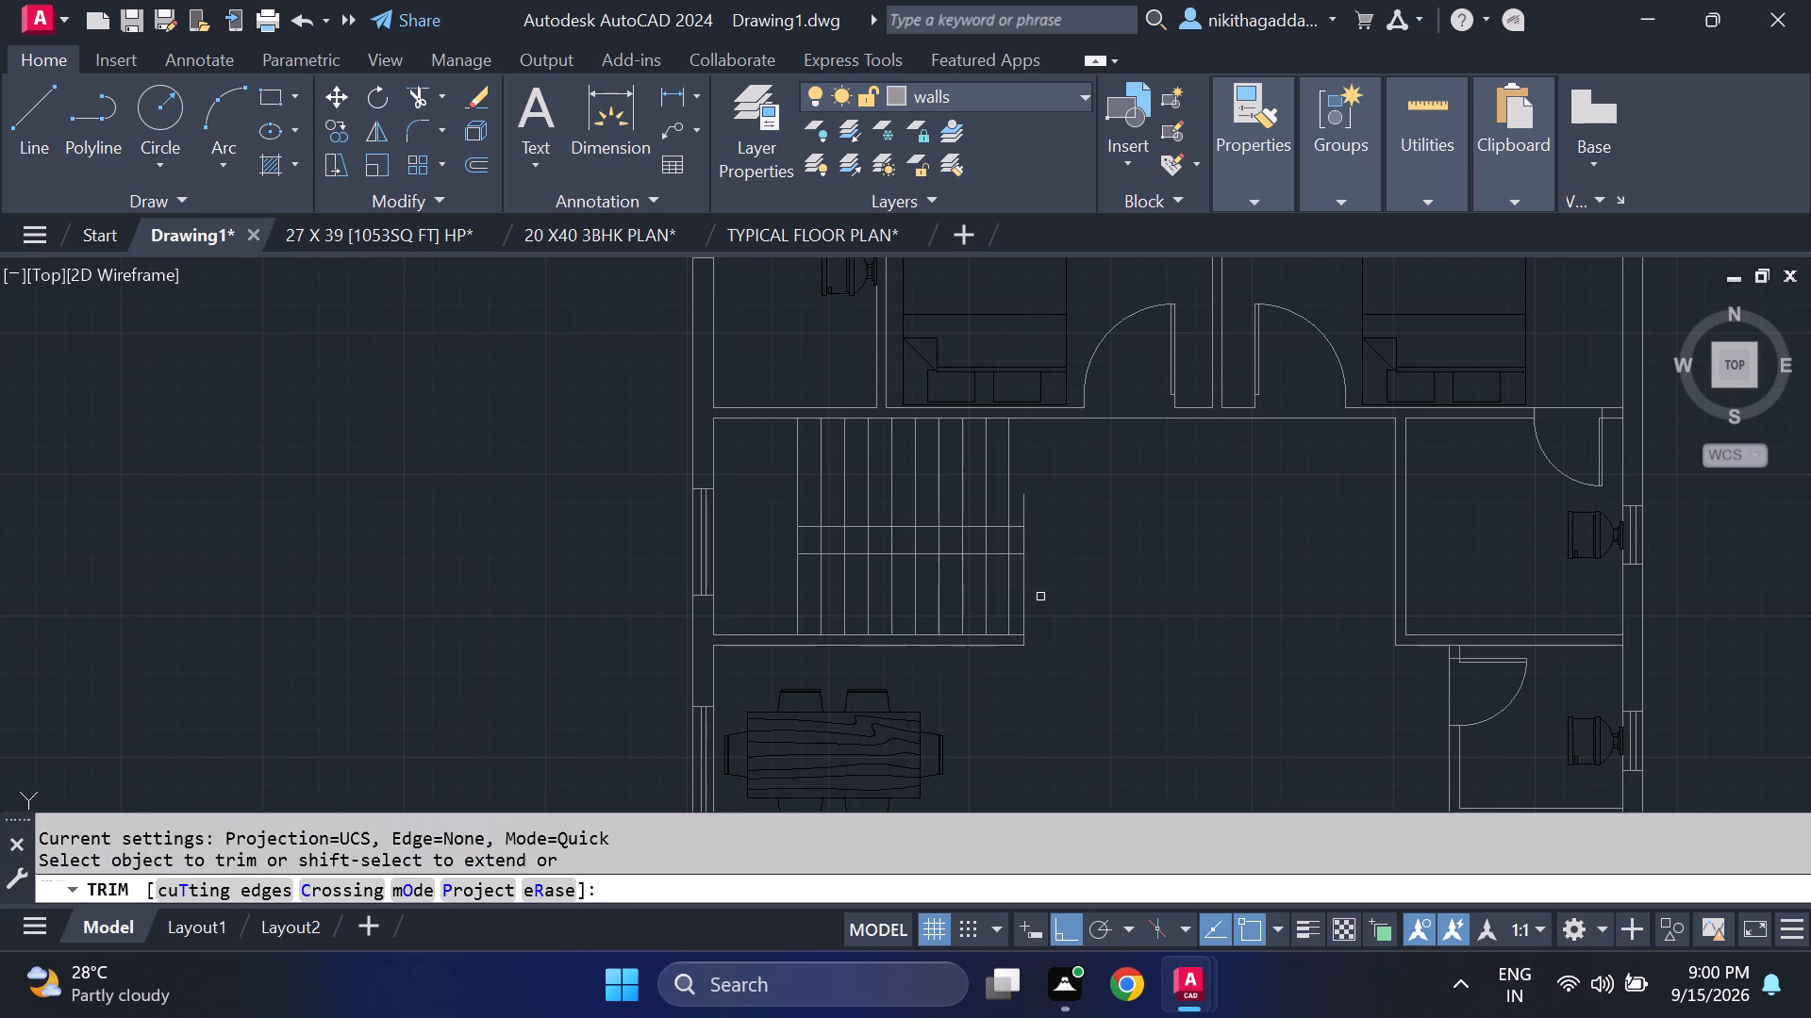
pyautogui.scroll(2, 886, 551)
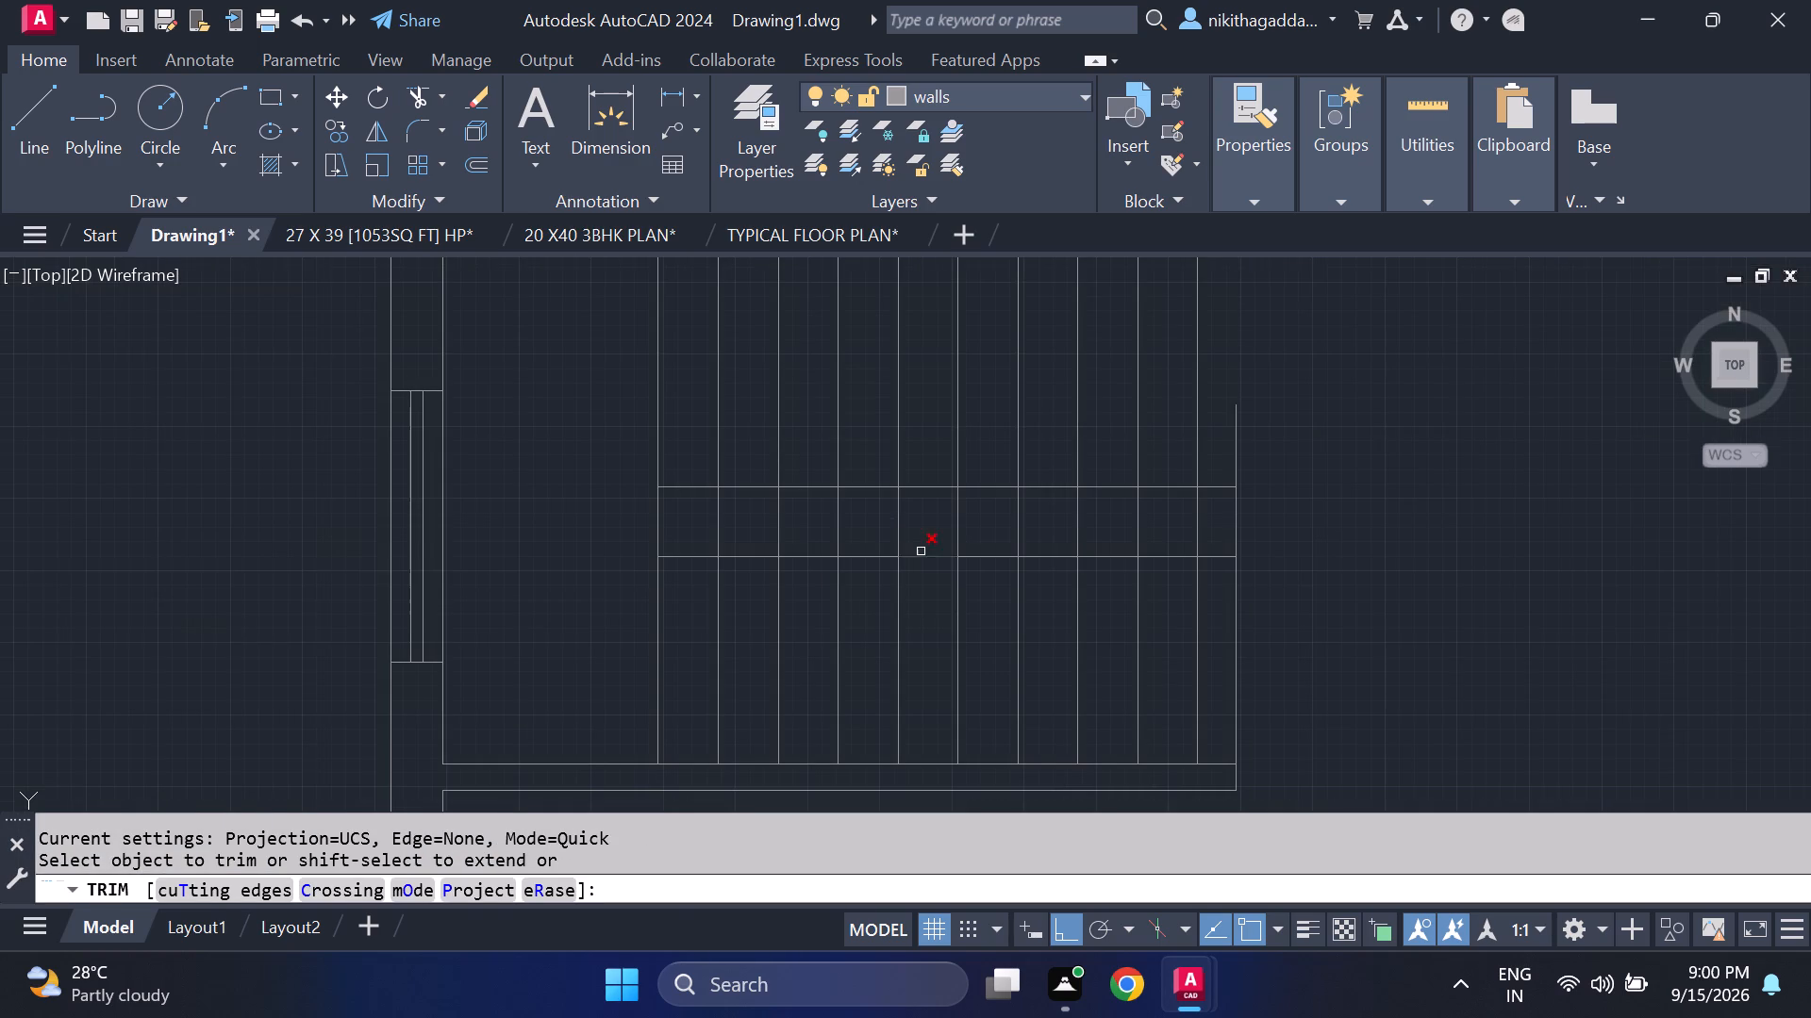
pyautogui.moveTo(1214, 532); pyautogui.dragTo(989, 530)
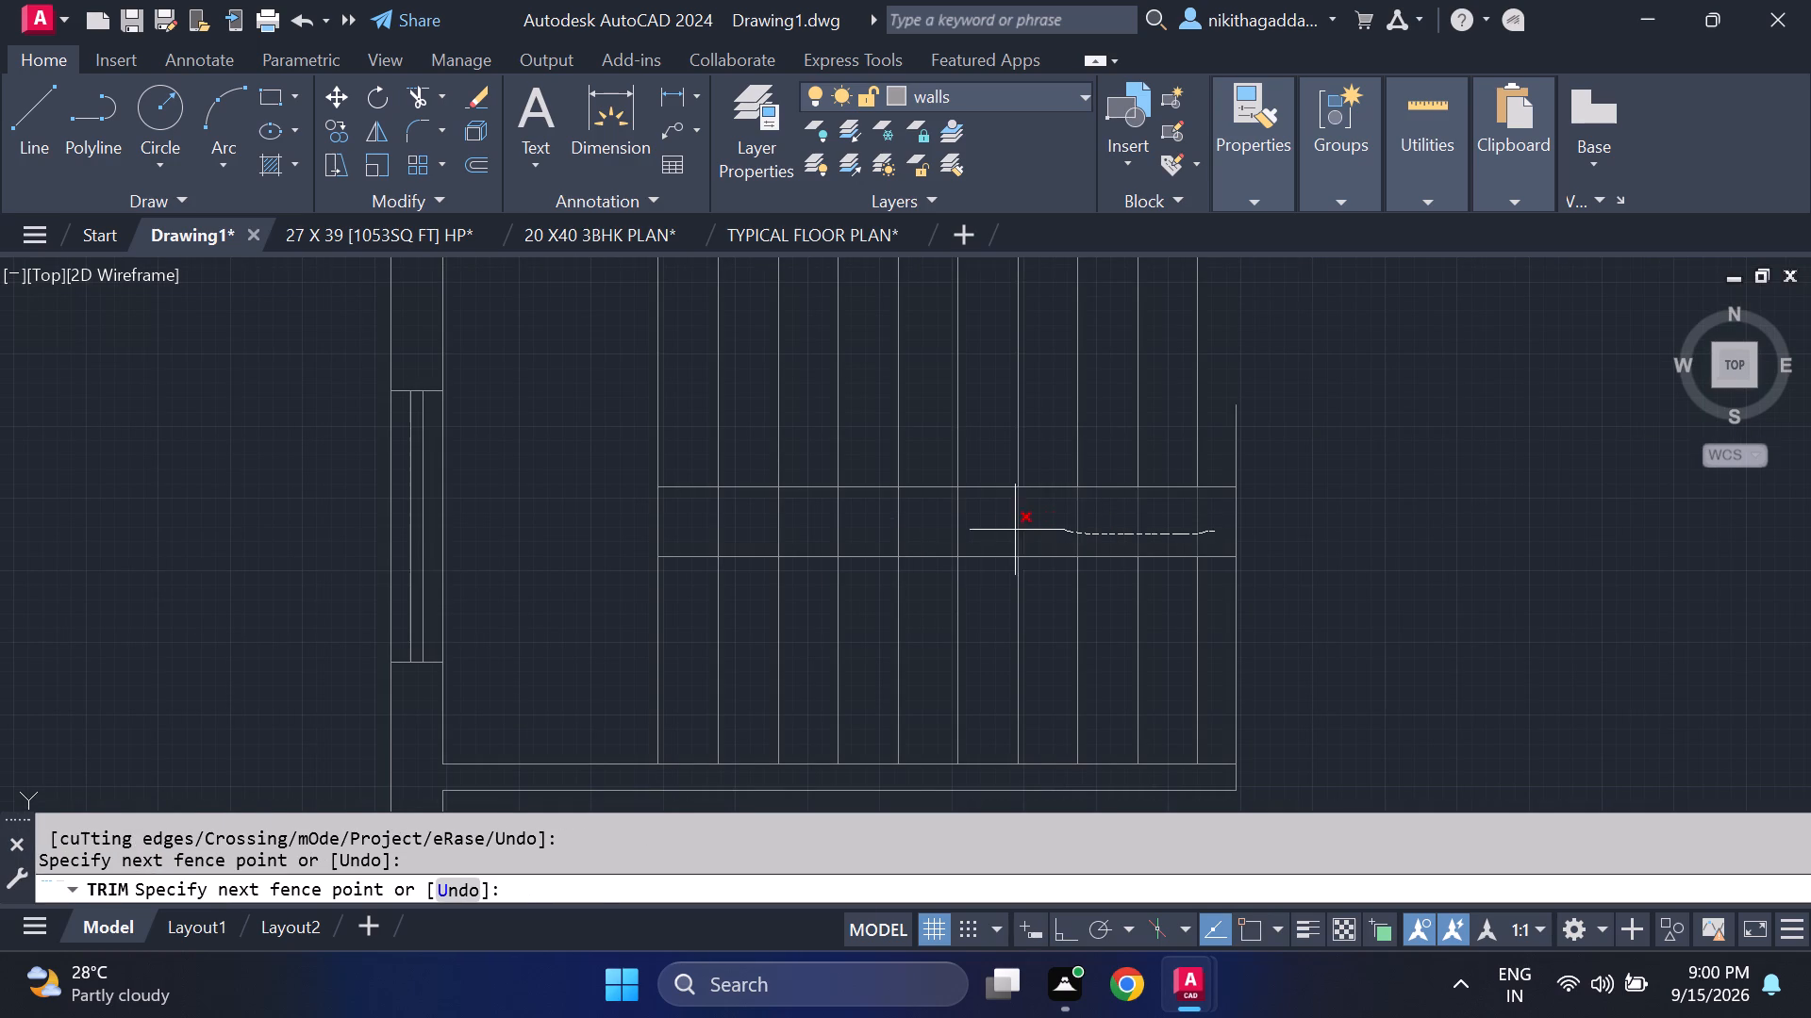
pyautogui.moveTo(989, 530); pyautogui.dragTo(692, 525)
pyautogui.scroll(-4, 822, 548)
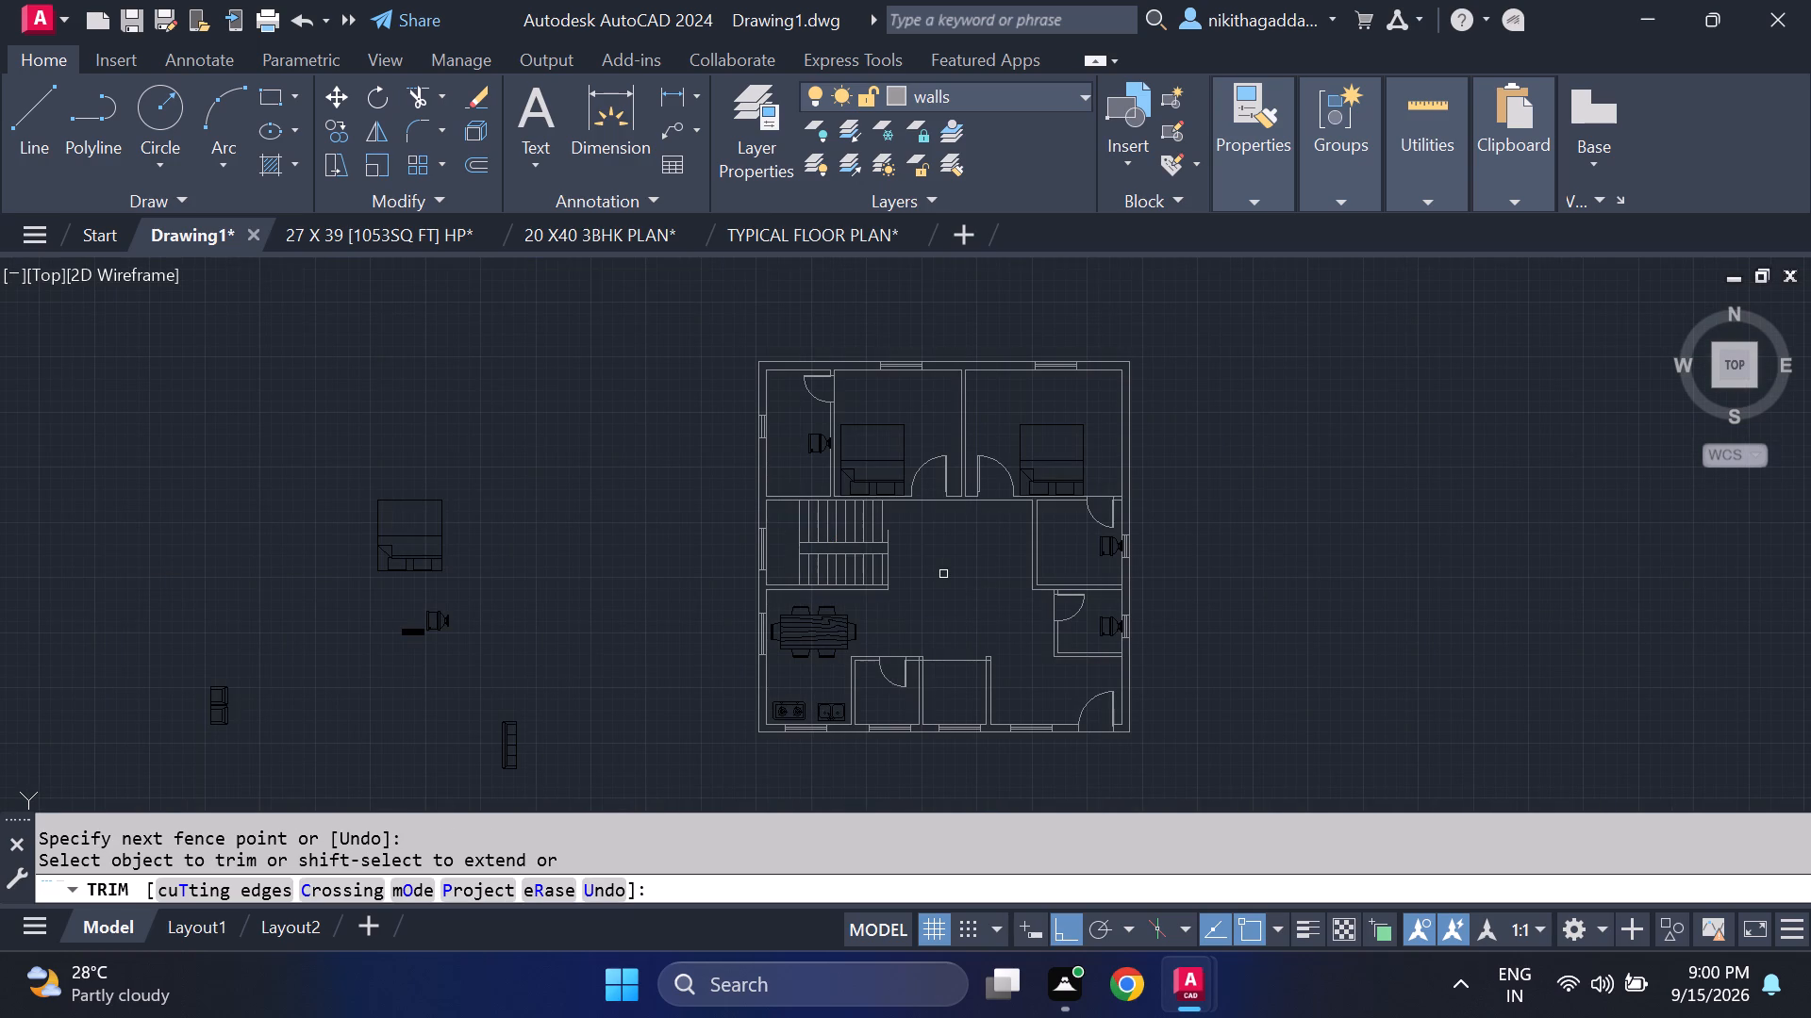
pyautogui.press('Escape')
# Draw the stair direction line from the middle of the lower flight west past the treads, north, and back east into the upper flight.
pyautogui.press('l')
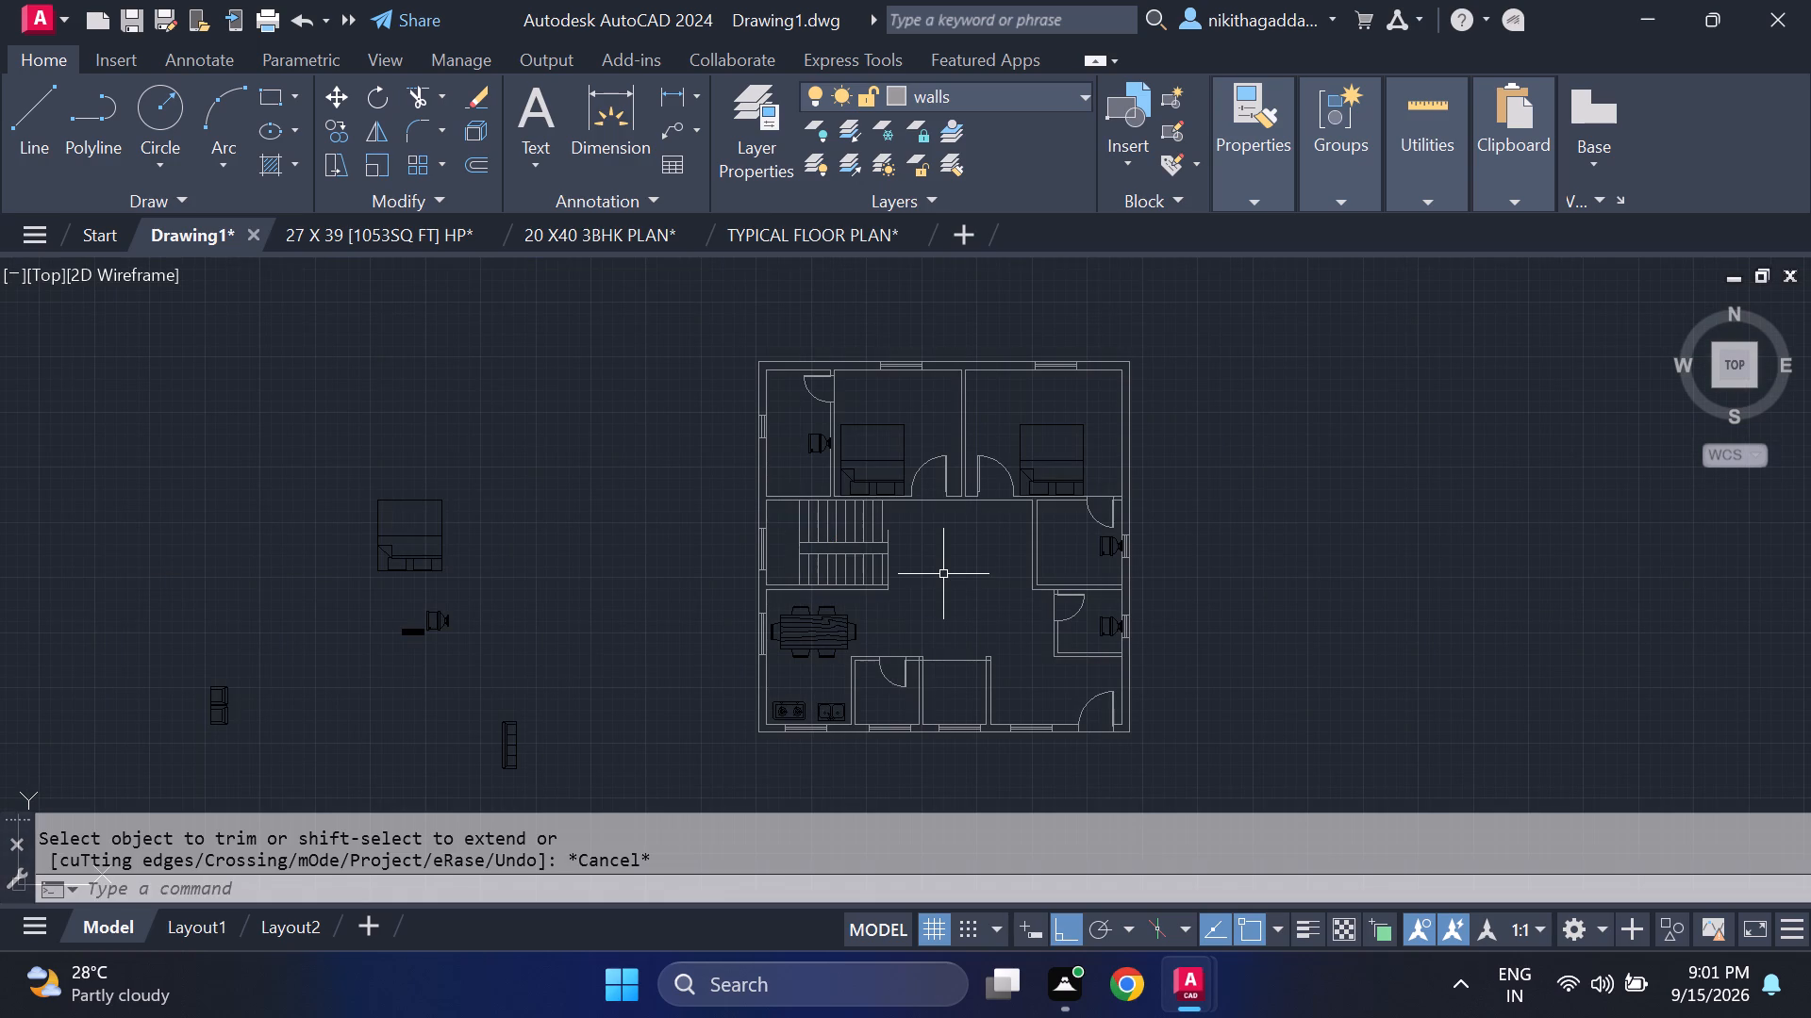
pyautogui.press('Return')
pyautogui.scroll(1, 886, 578)
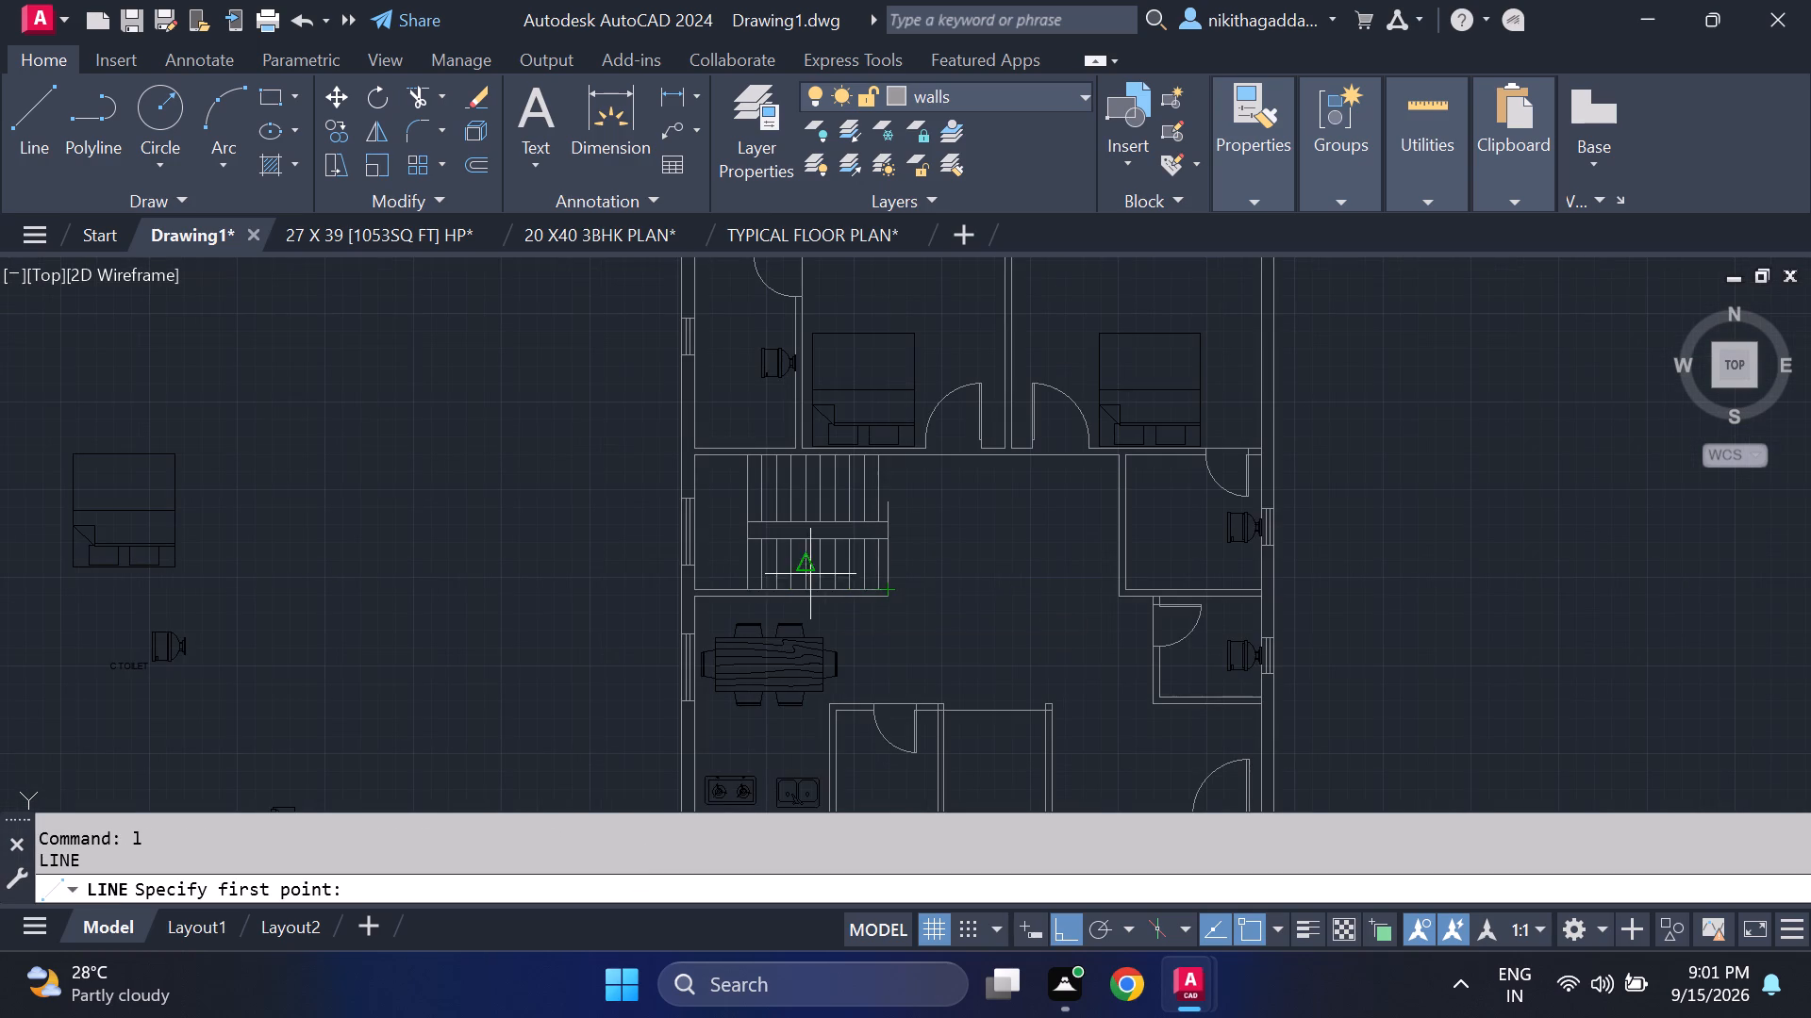
pyautogui.scroll(3, 810, 574)
pyautogui.click(898, 537)
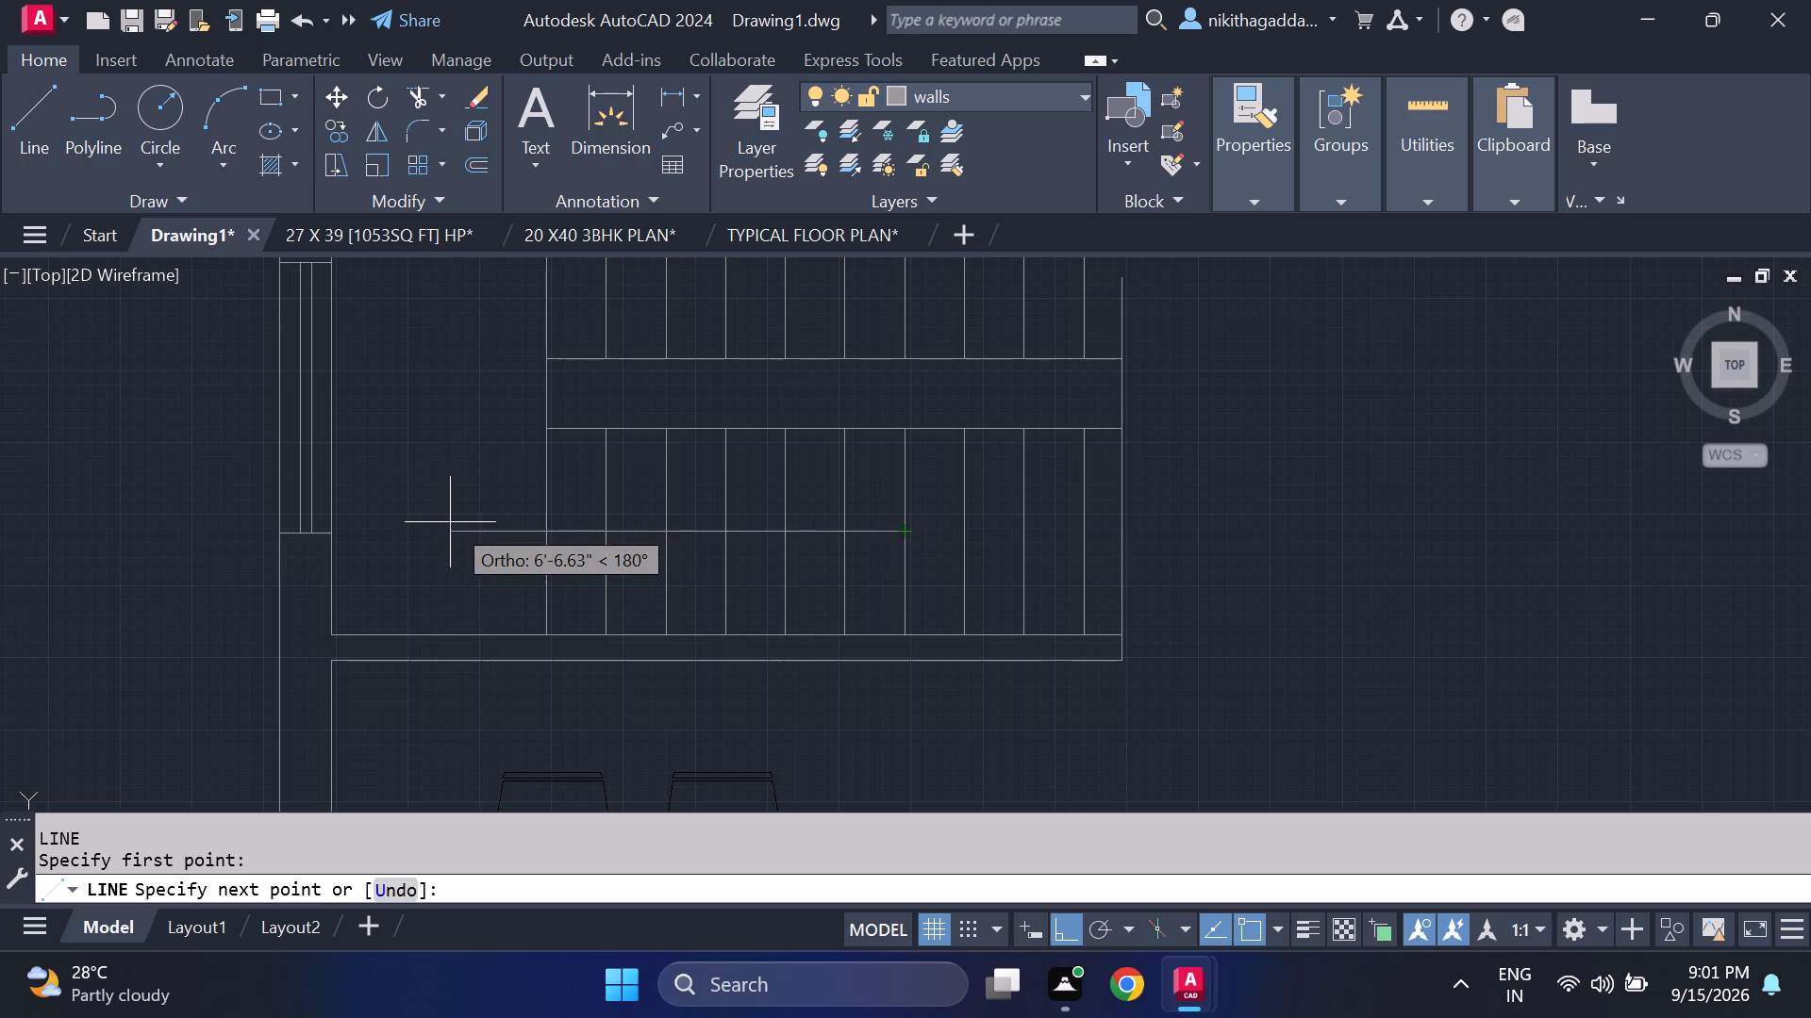
pyautogui.click(506, 521)
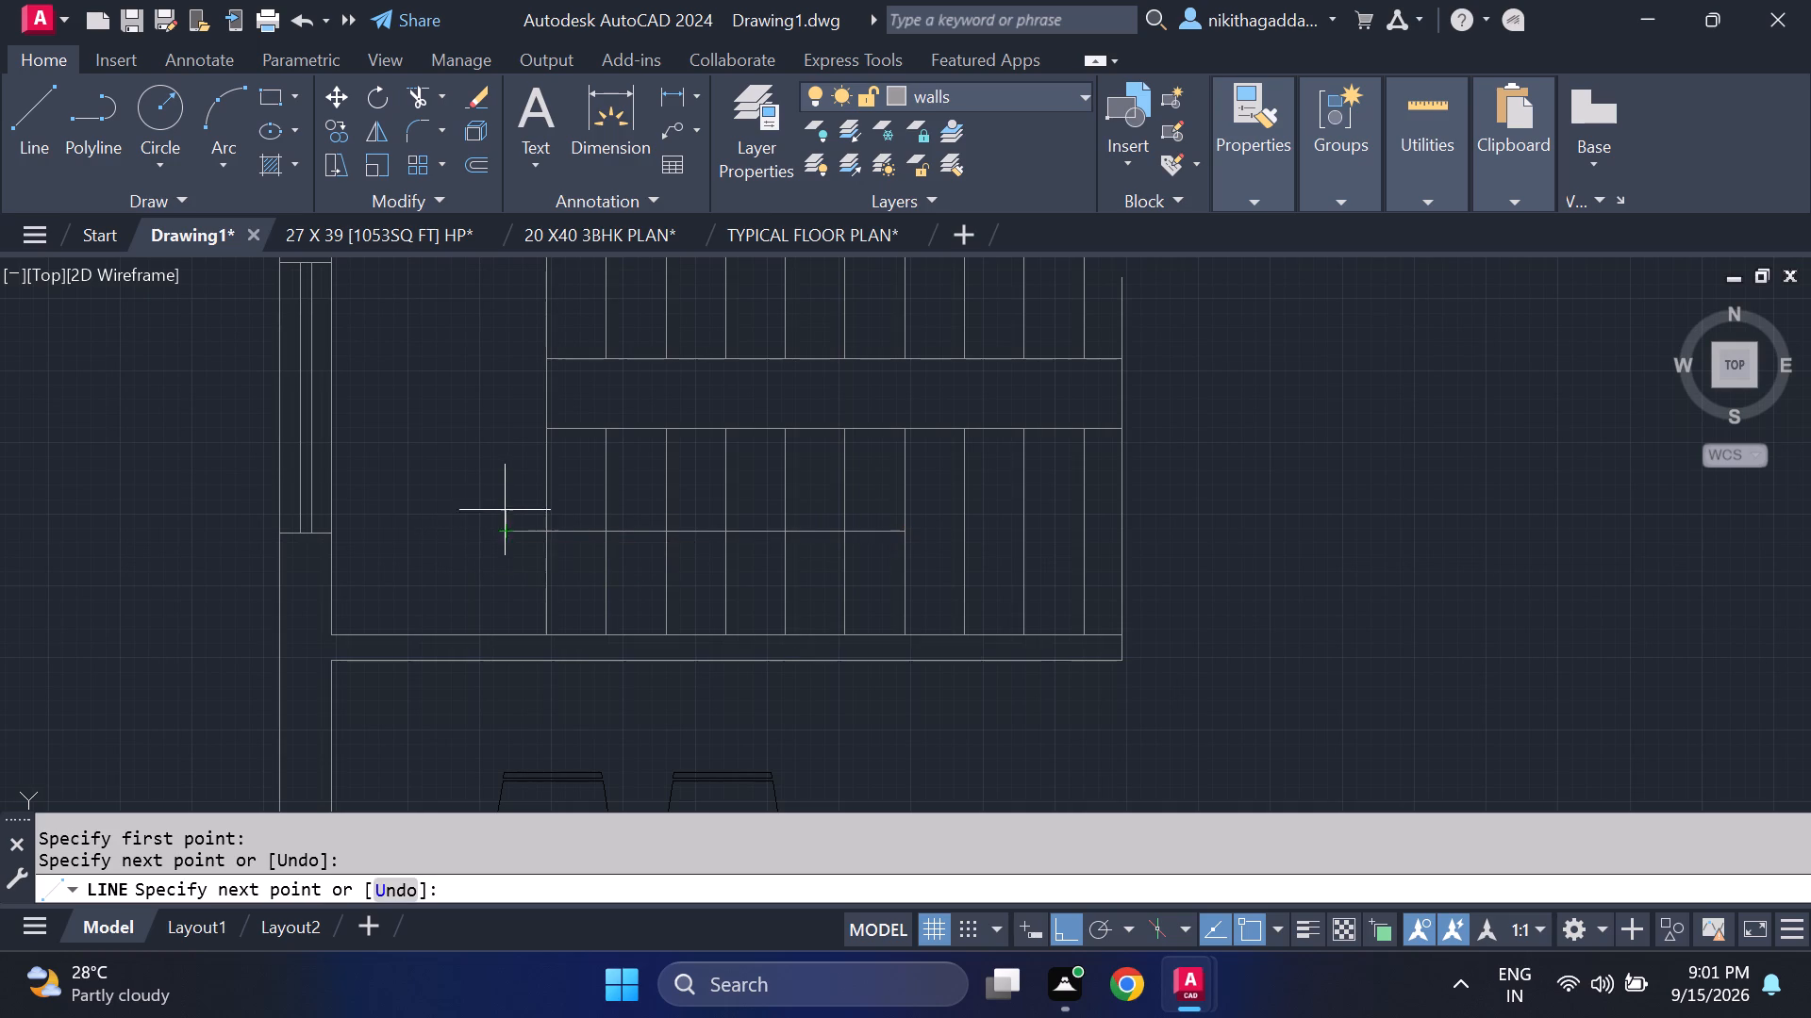
pyautogui.moveTo(520, 307); pyautogui.dragTo(549, 487, button='middle')
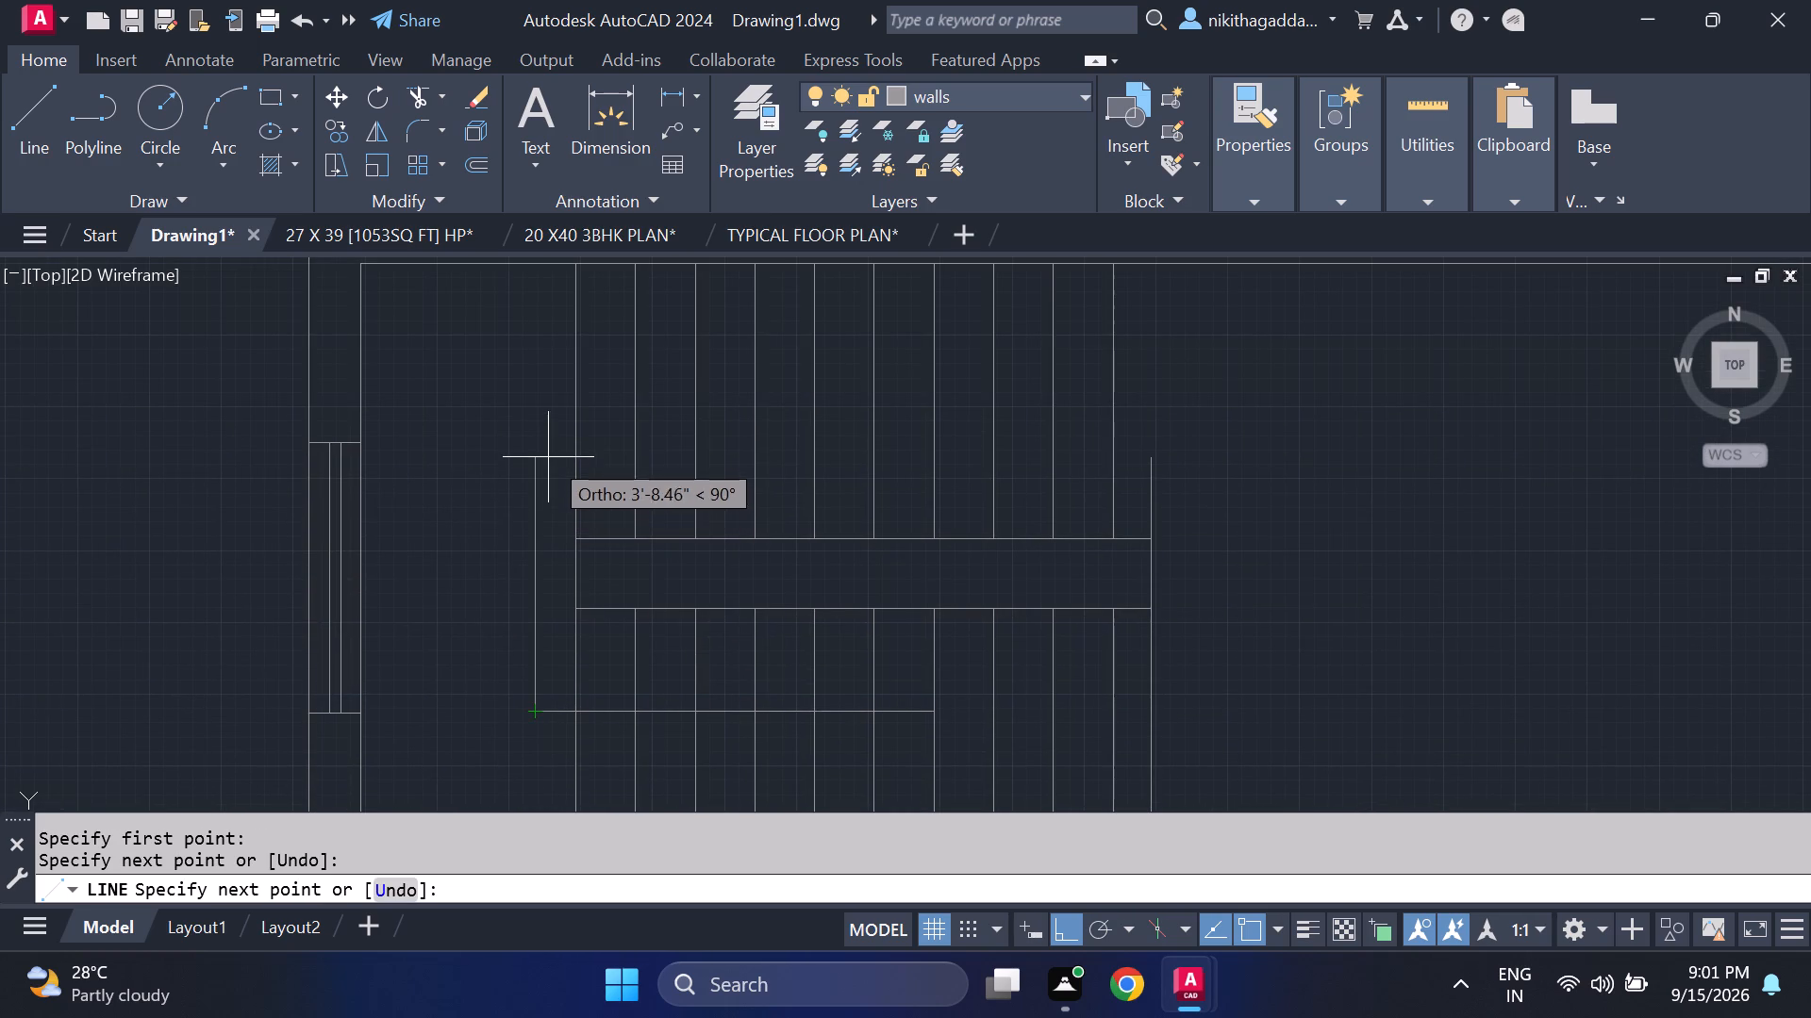
pyautogui.click(548, 392)
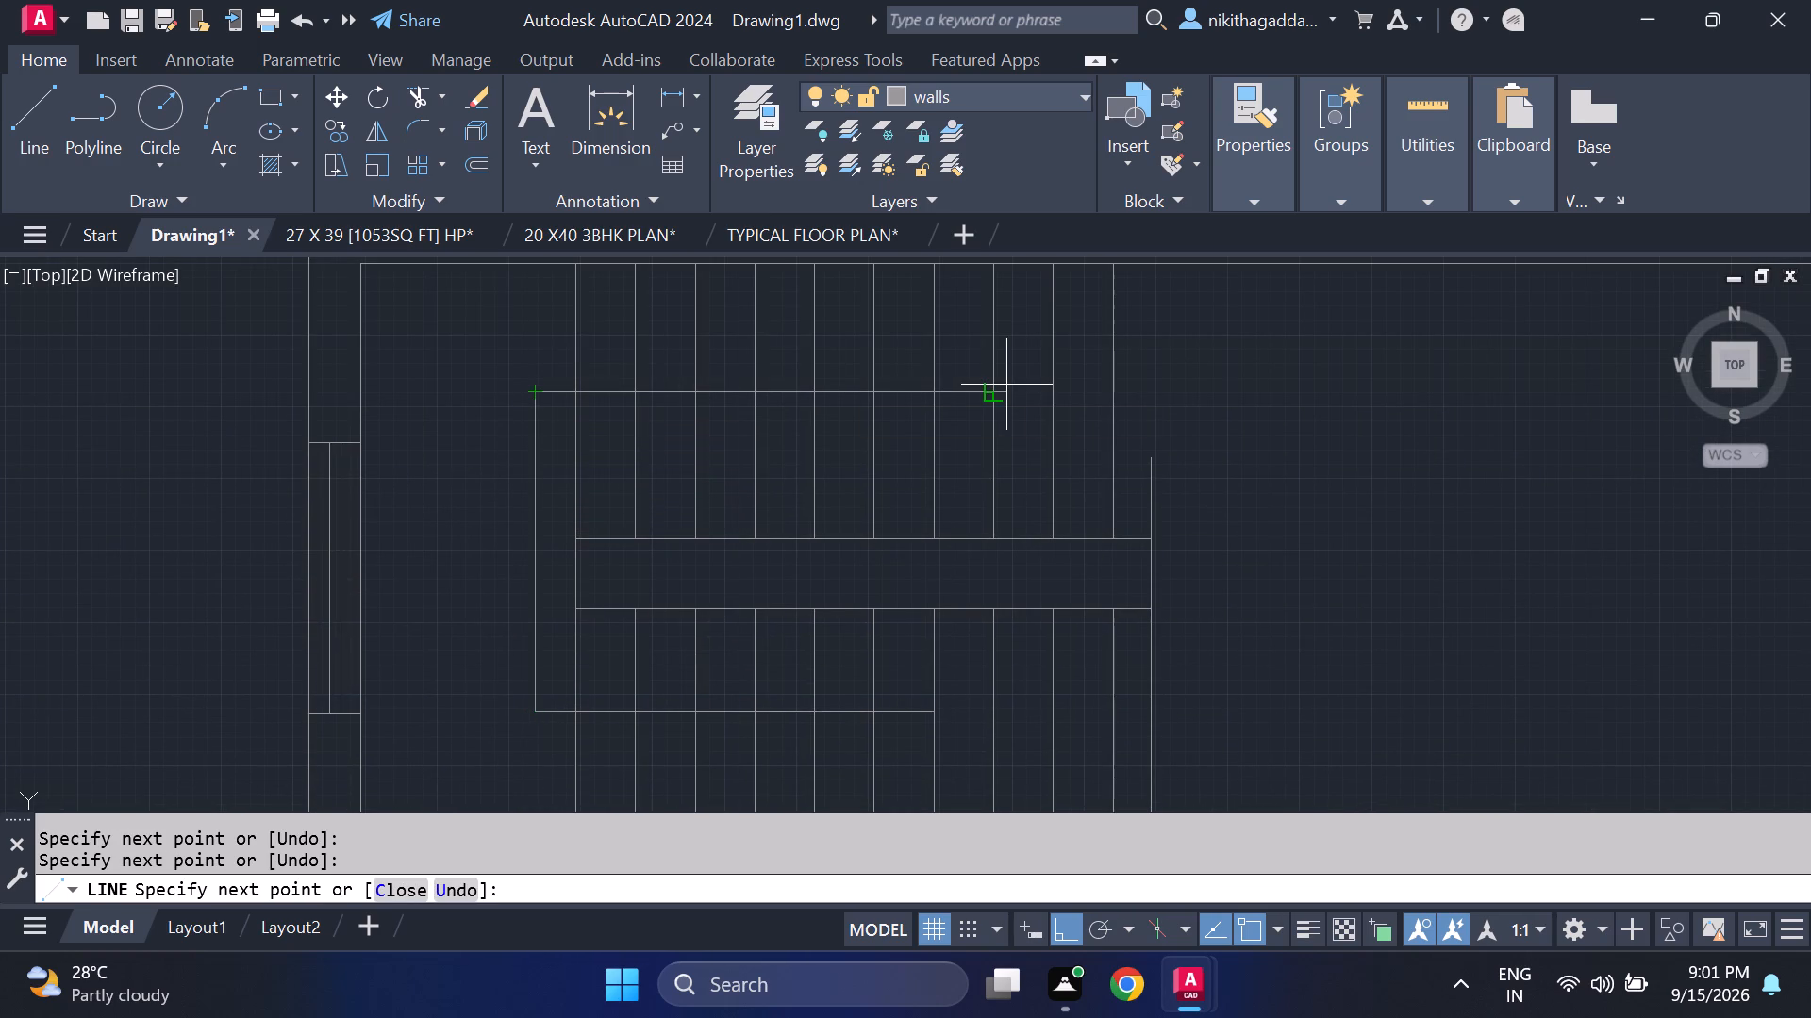
pyautogui.scroll(2, 900, 395)
pyautogui.click(881, 394)
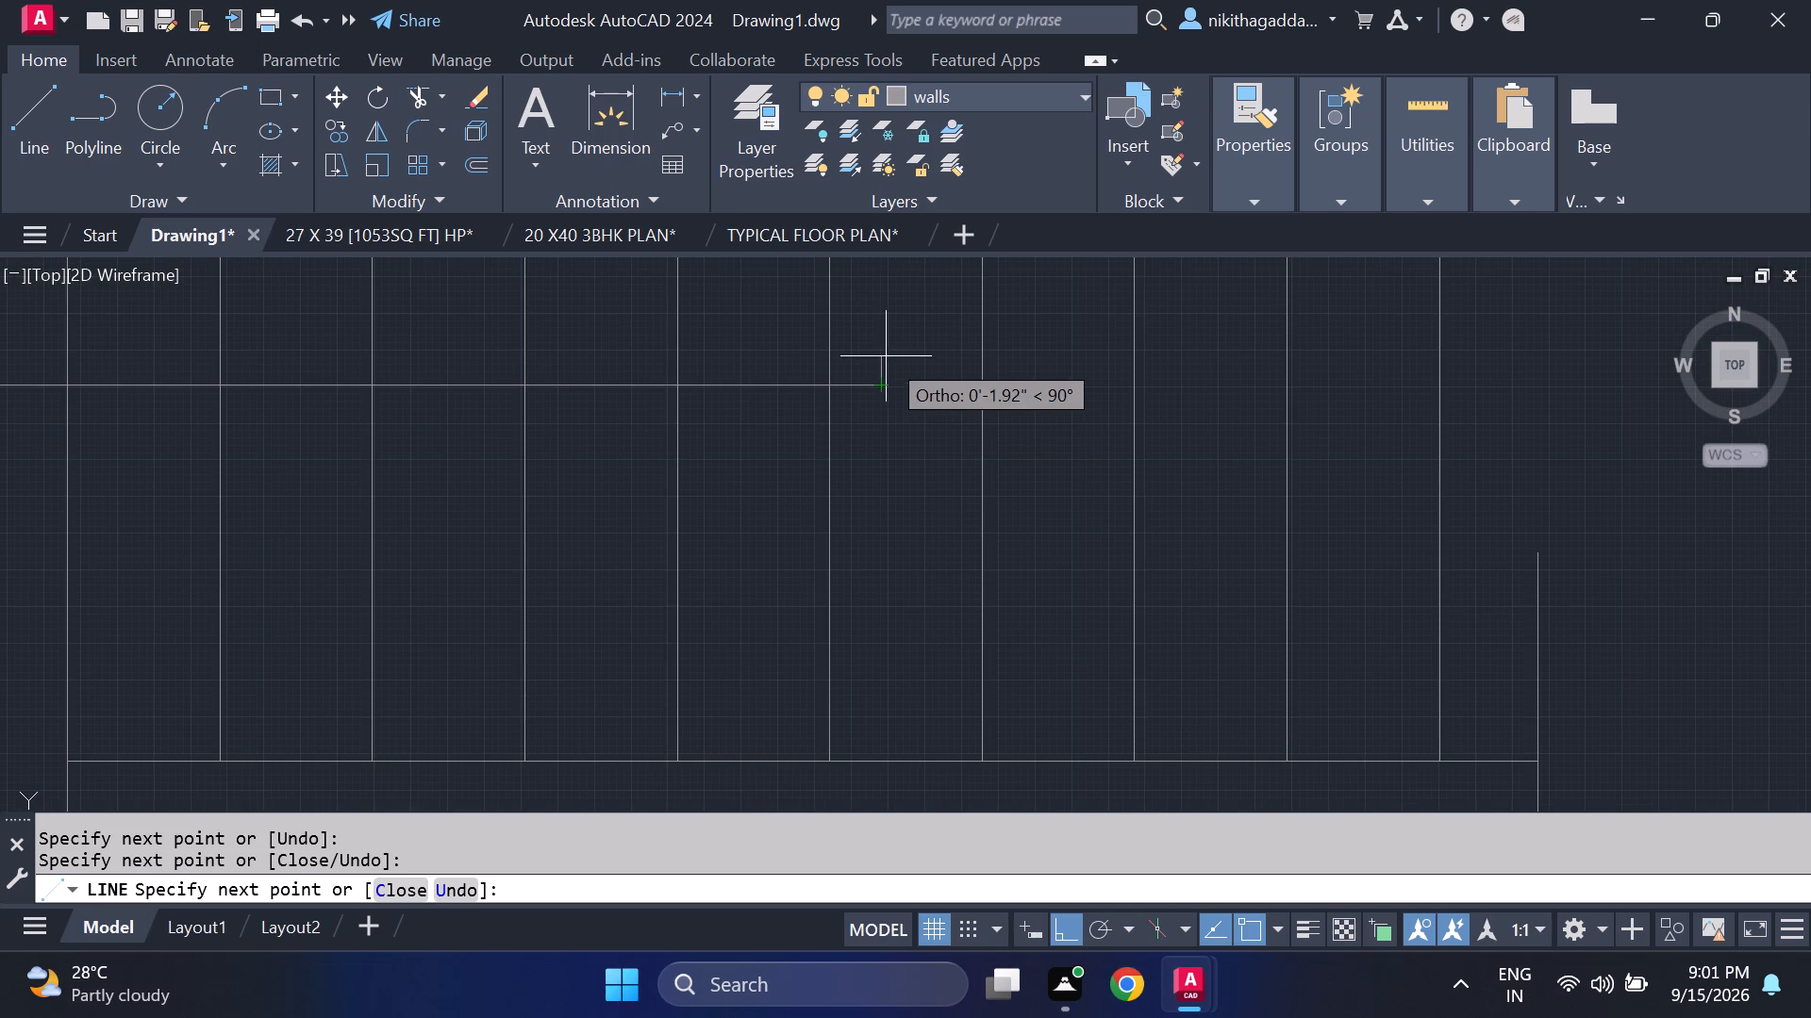
# Draw a triangular arrowhead about 4" long, pointing east, at the upper flight end of the stair direction line.
pyautogui.click(886, 356)
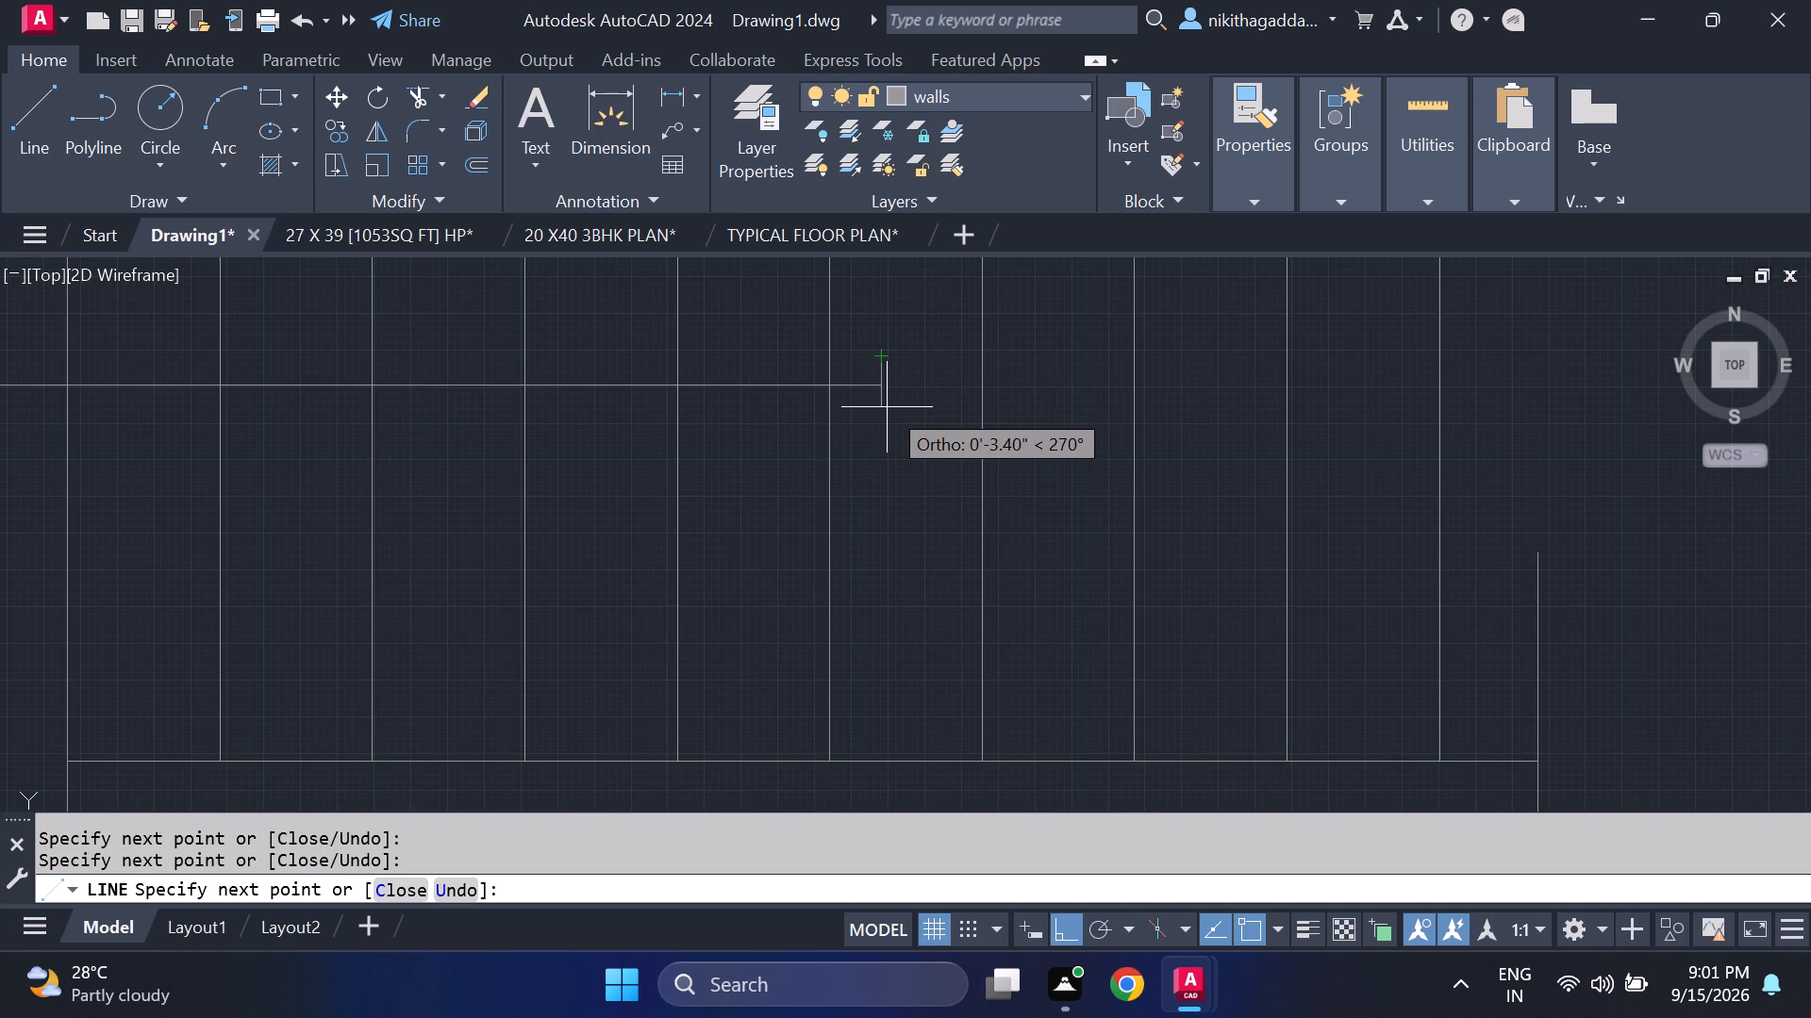
pyautogui.click(887, 413)
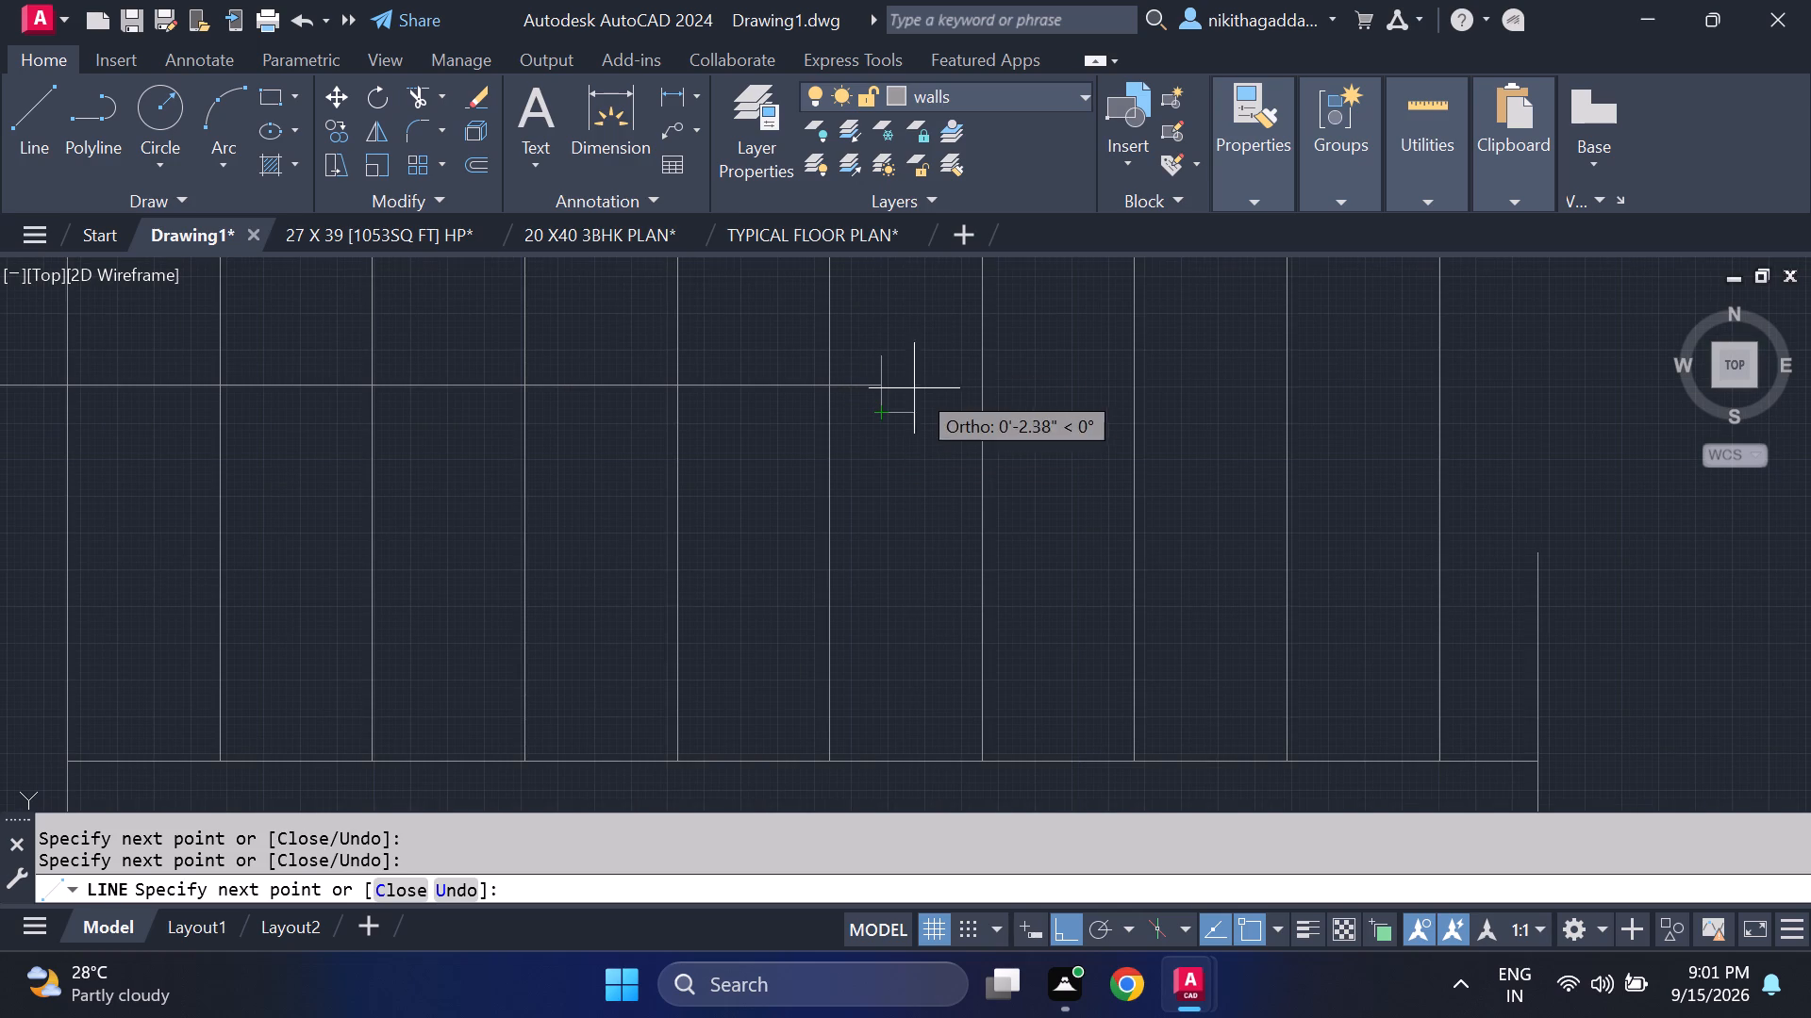
pyautogui.press('F8')
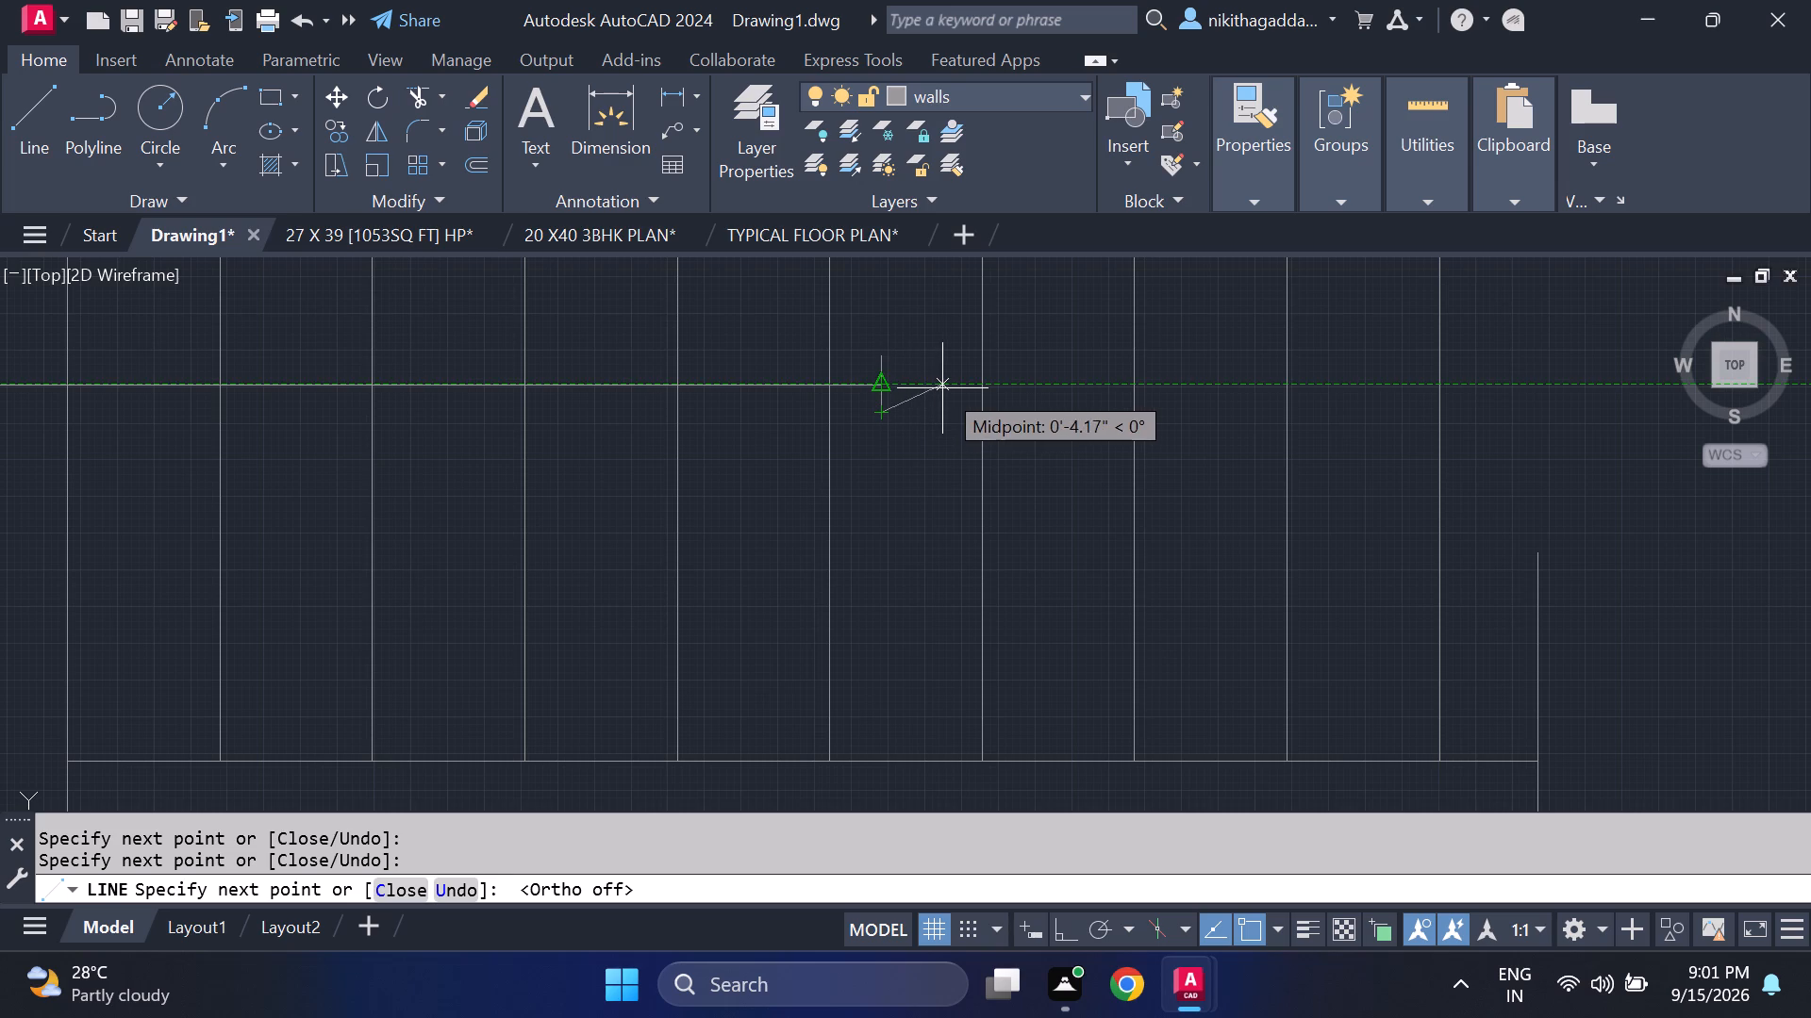
pyautogui.click(942, 388)
pyautogui.click(876, 353)
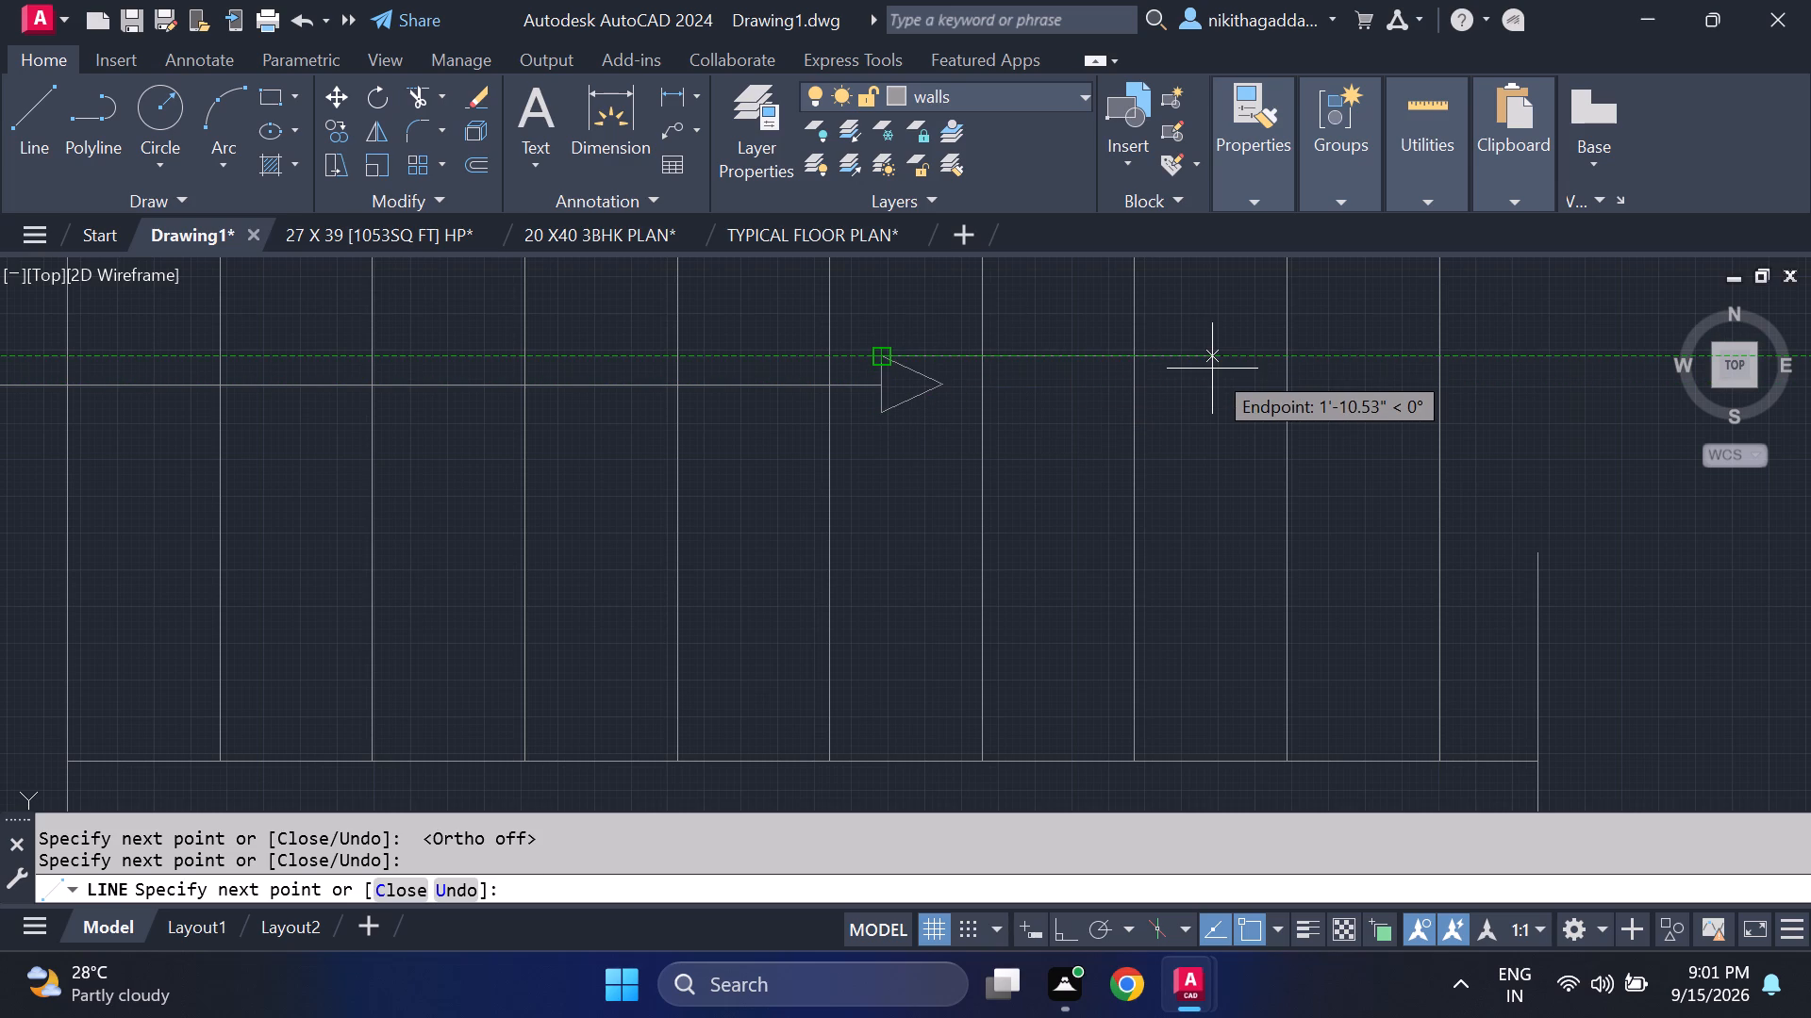
pyautogui.press('Escape')
# Rotate the long sofa outside the plan 180° about the midpoint of its back edge.
pyautogui.scroll(-4, 1178, 431)
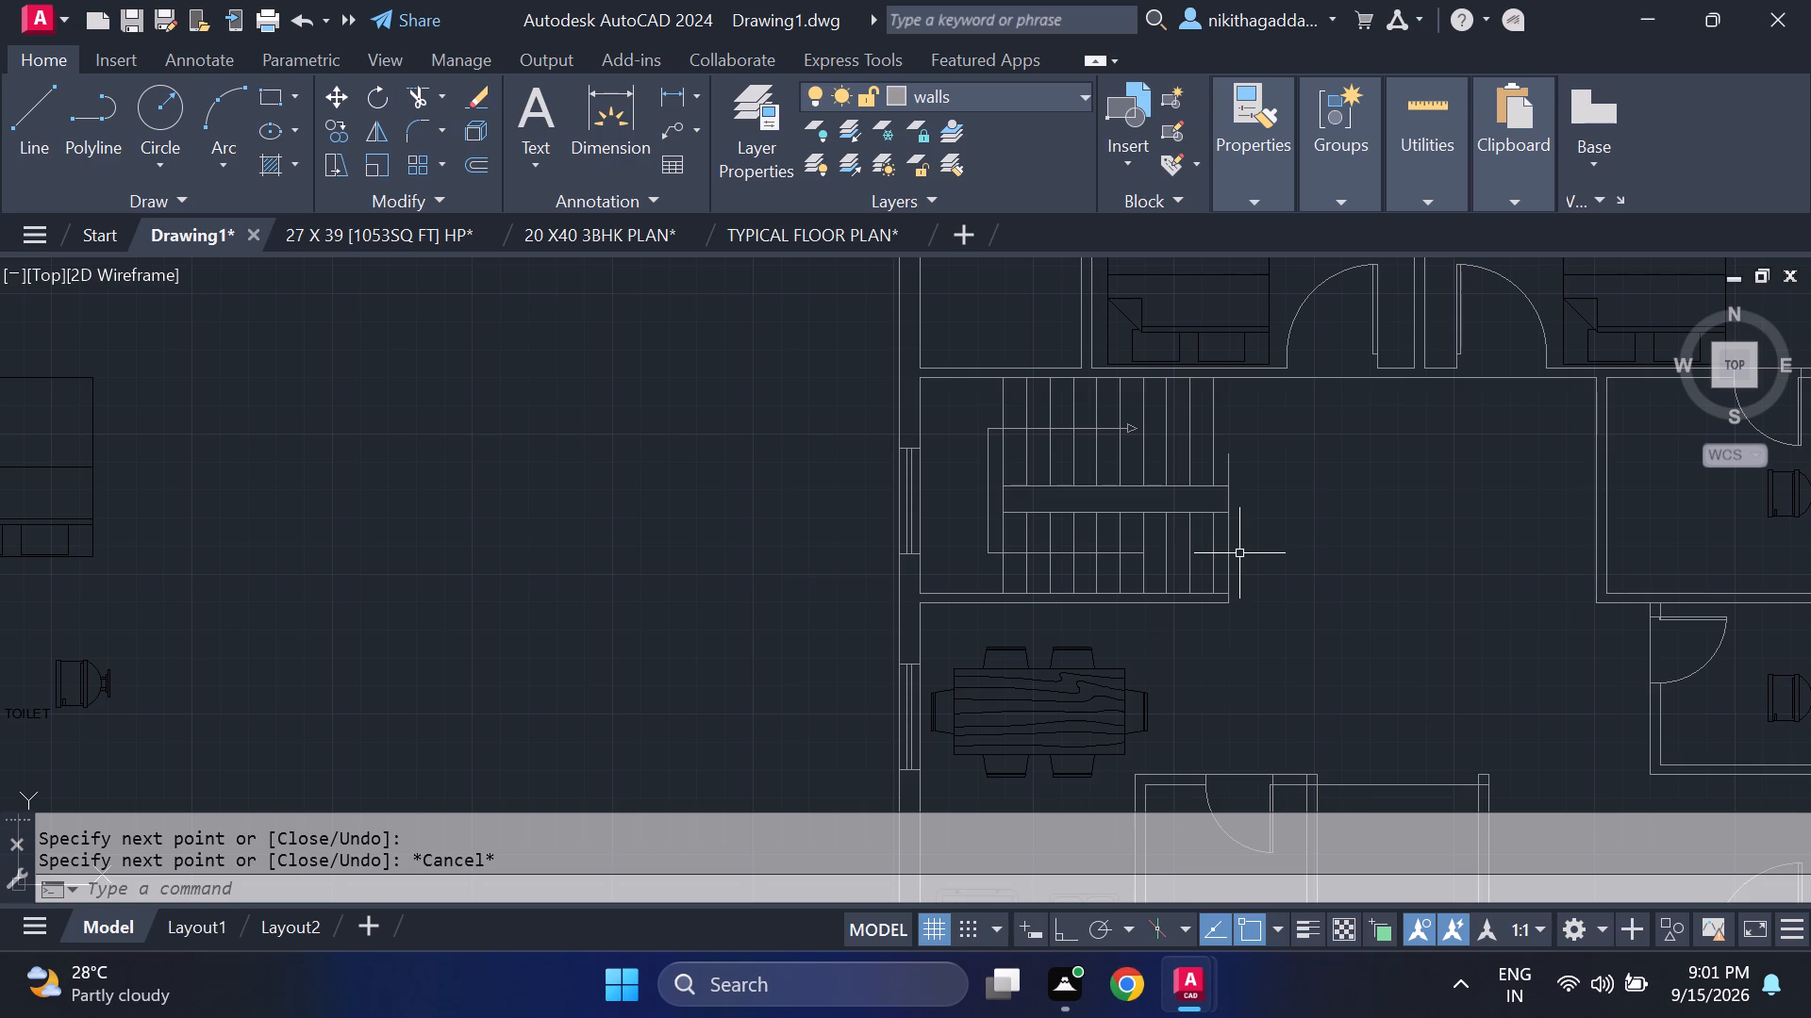
pyautogui.scroll(-2, 1093, 631)
pyautogui.scroll(1, 1238, 614)
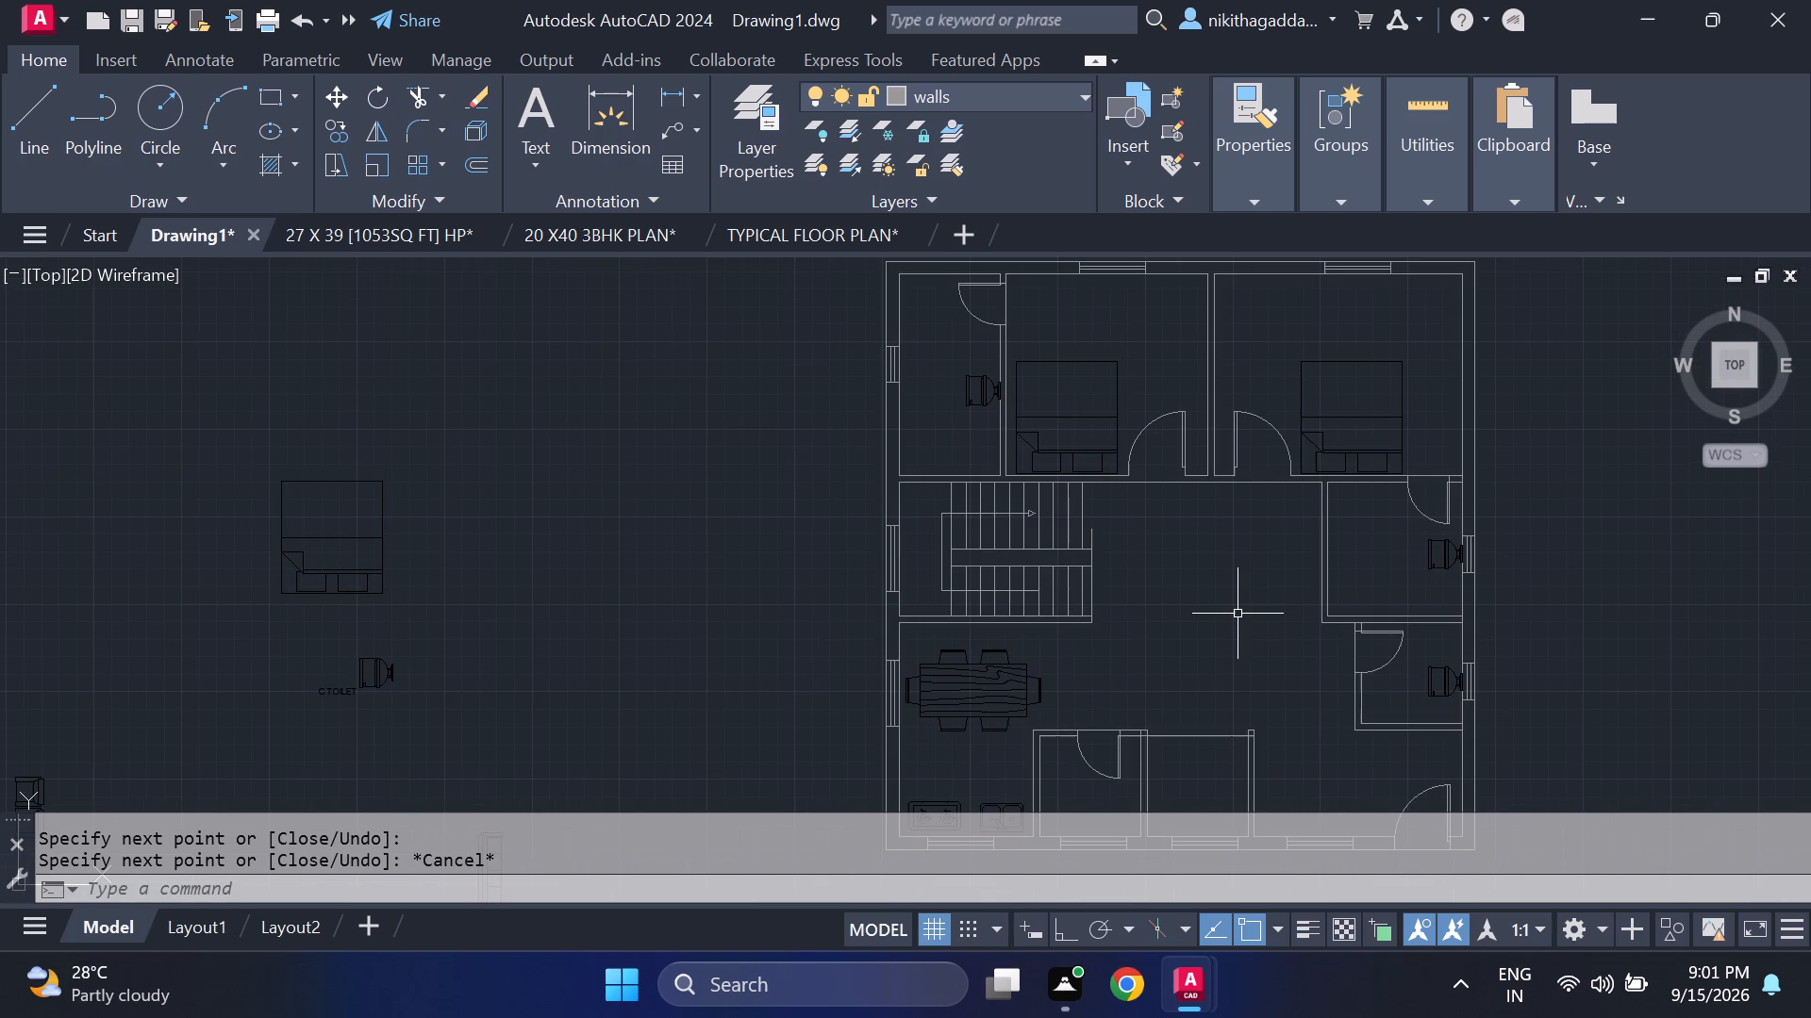
pyautogui.moveTo(548, 660); pyautogui.dragTo(730, 583, button='middle')
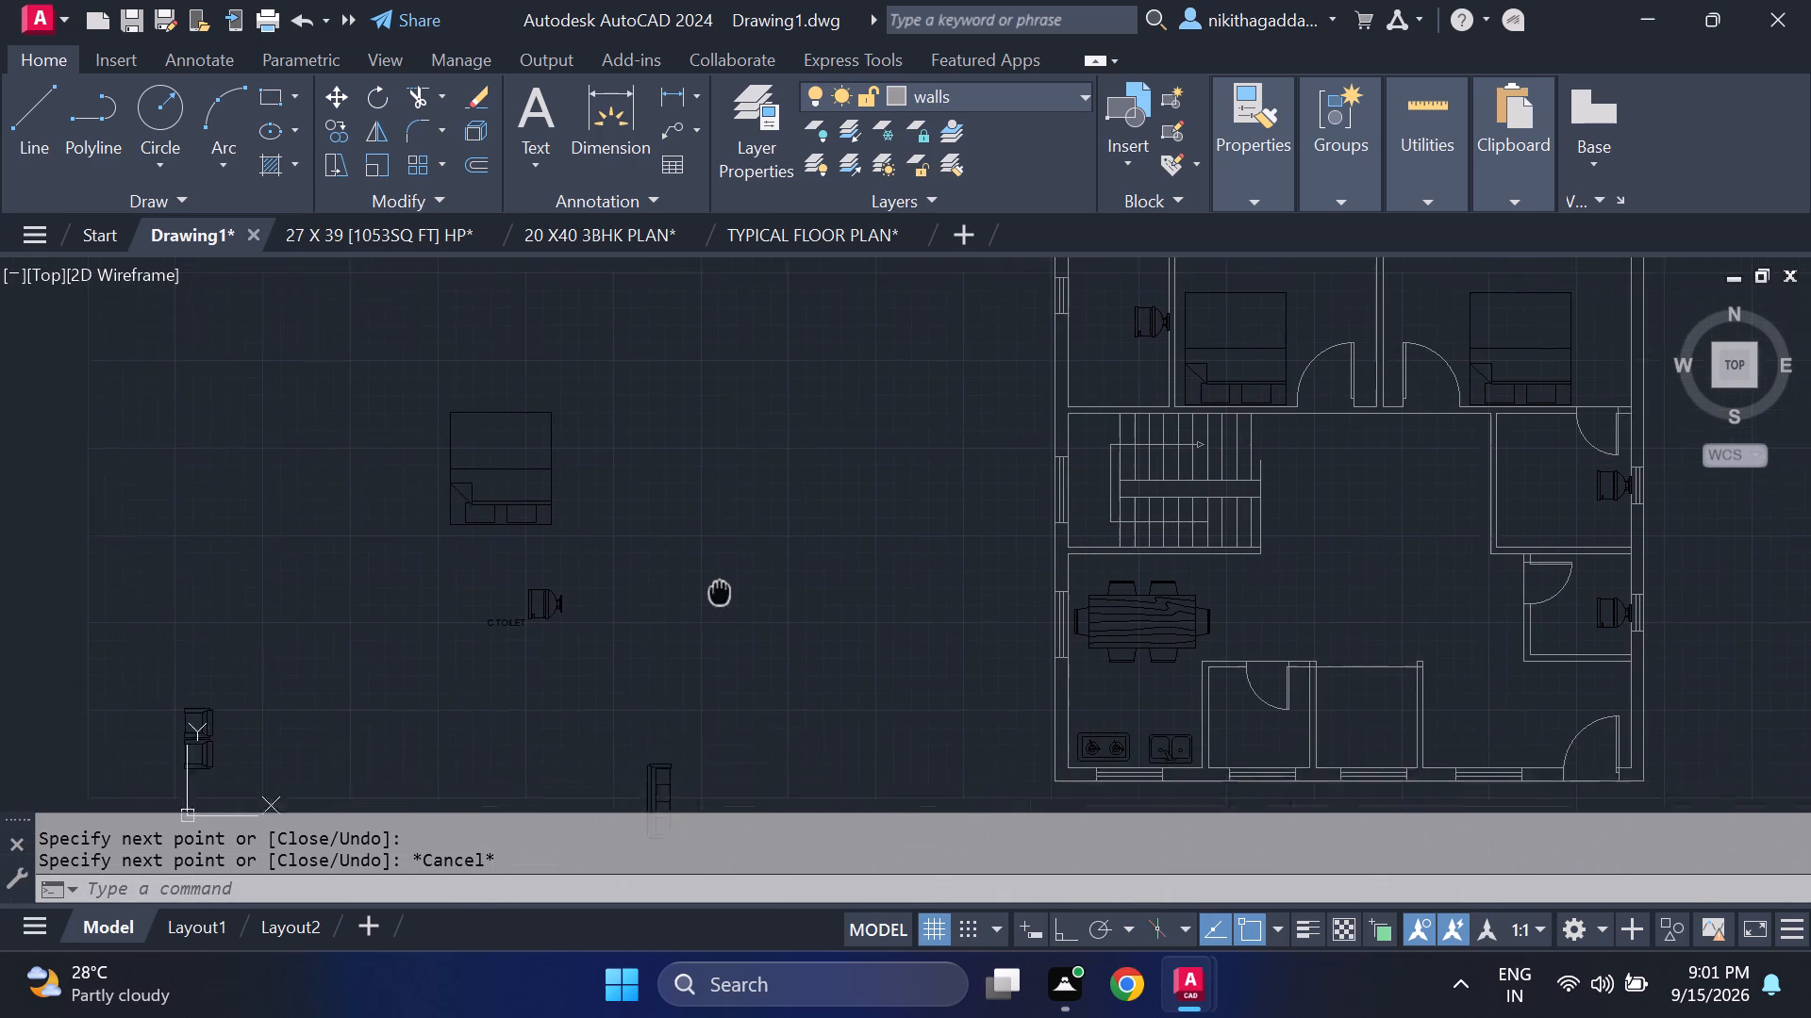
pyautogui.moveTo(730, 583); pyautogui.dragTo(781, 527, button='middle')
pyautogui.moveTo(600, 698); pyautogui.dragTo(600, 687, button='middle')
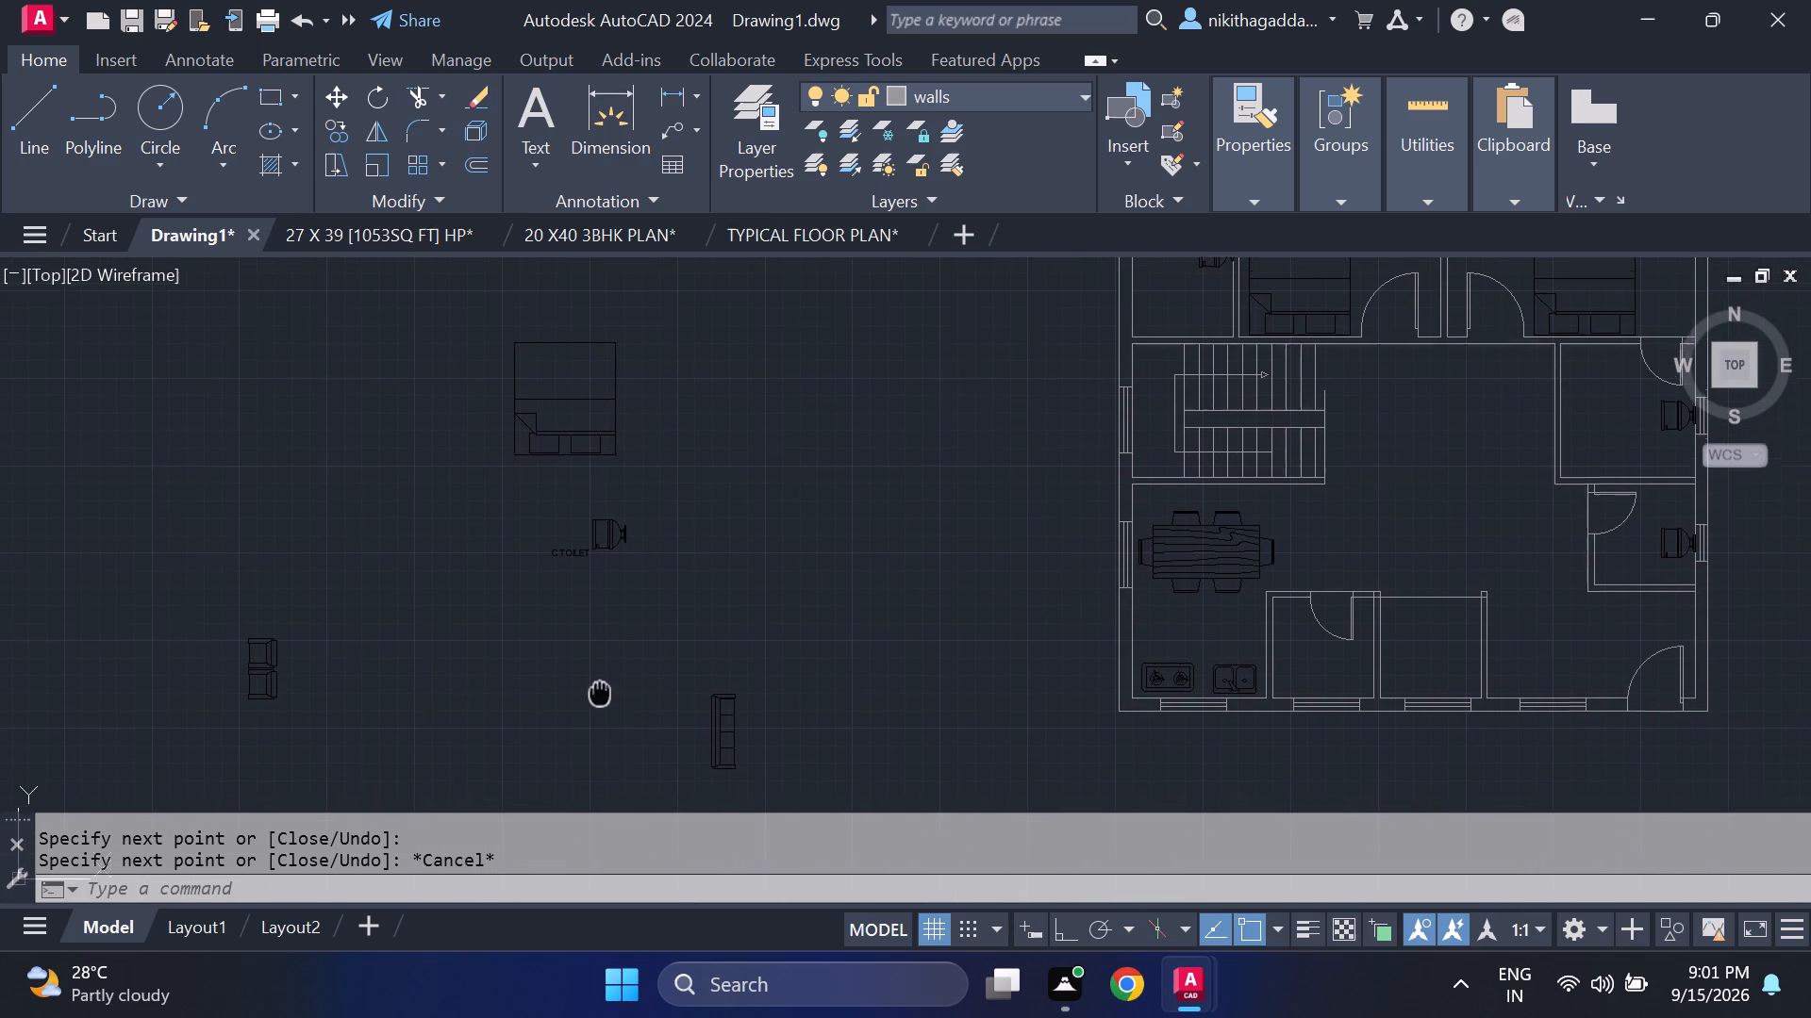
pyautogui.moveTo(600, 687); pyautogui.dragTo(584, 630, button='middle')
pyautogui.scroll(3, 750, 656)
pyautogui.scroll(-3, 757, 648)
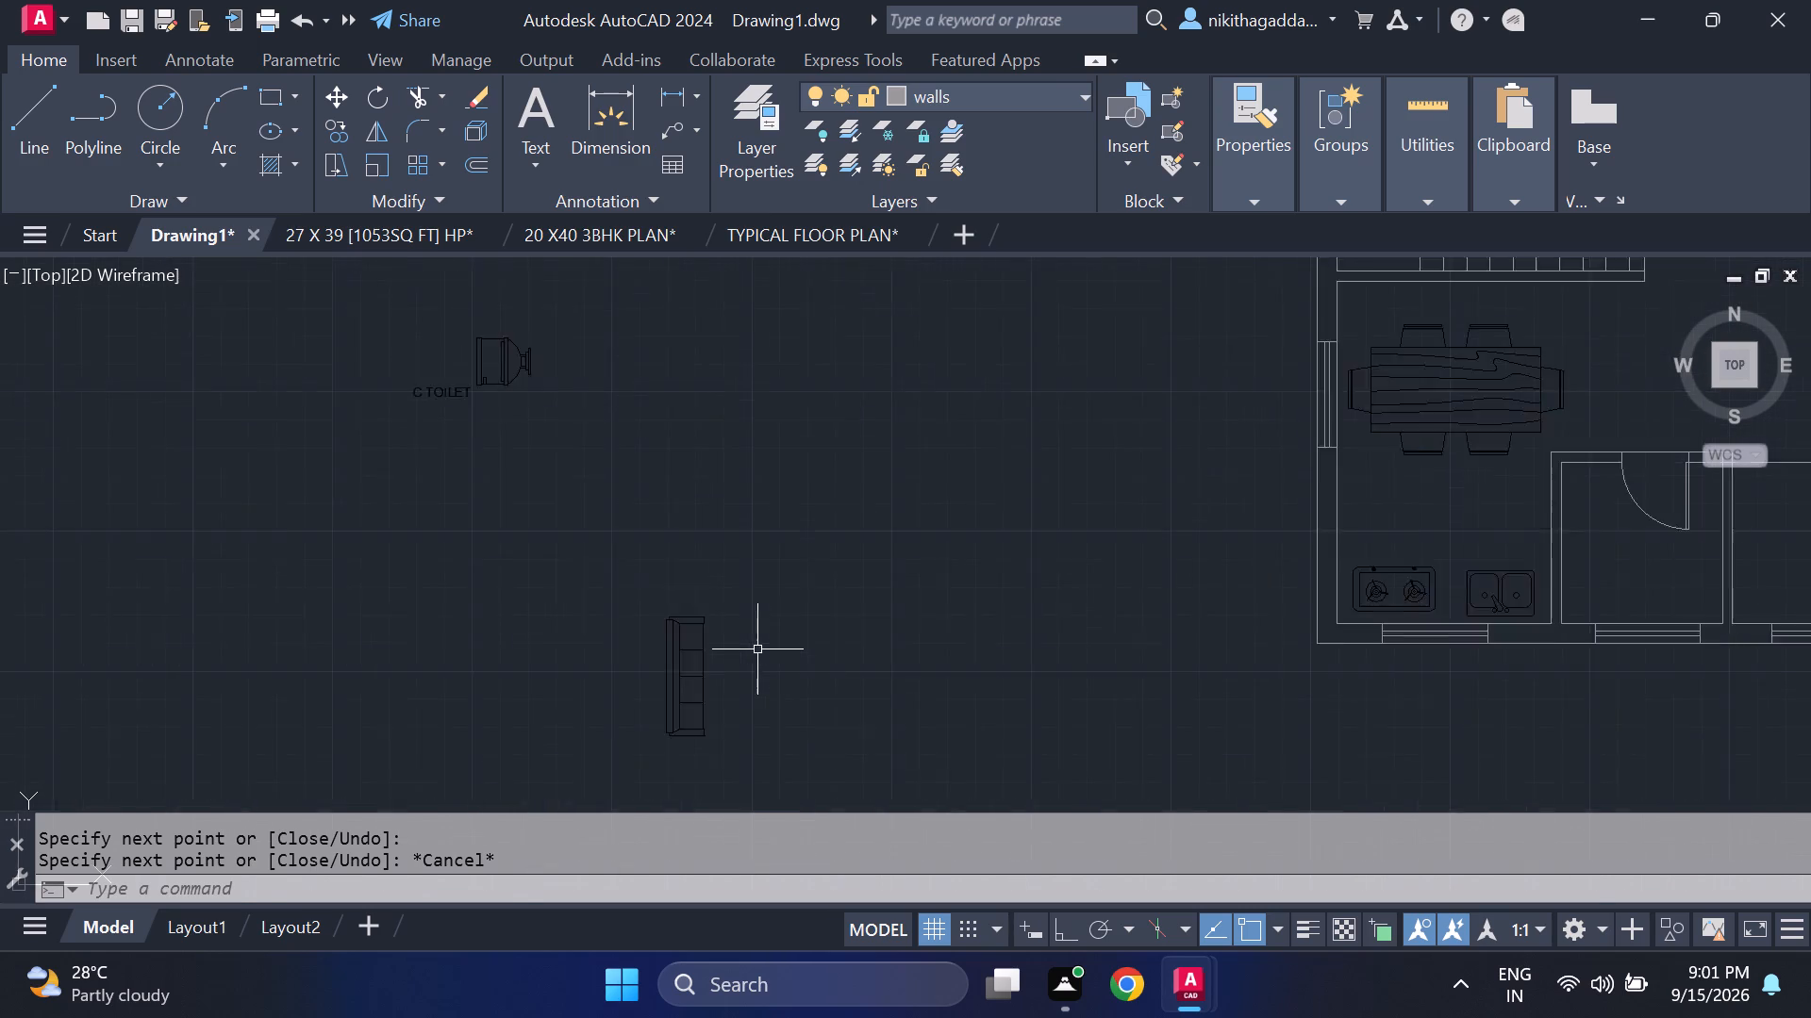
pyautogui.click(745, 610)
pyautogui.click(535, 782)
pyautogui.write('ro')
pyautogui.press('Return')
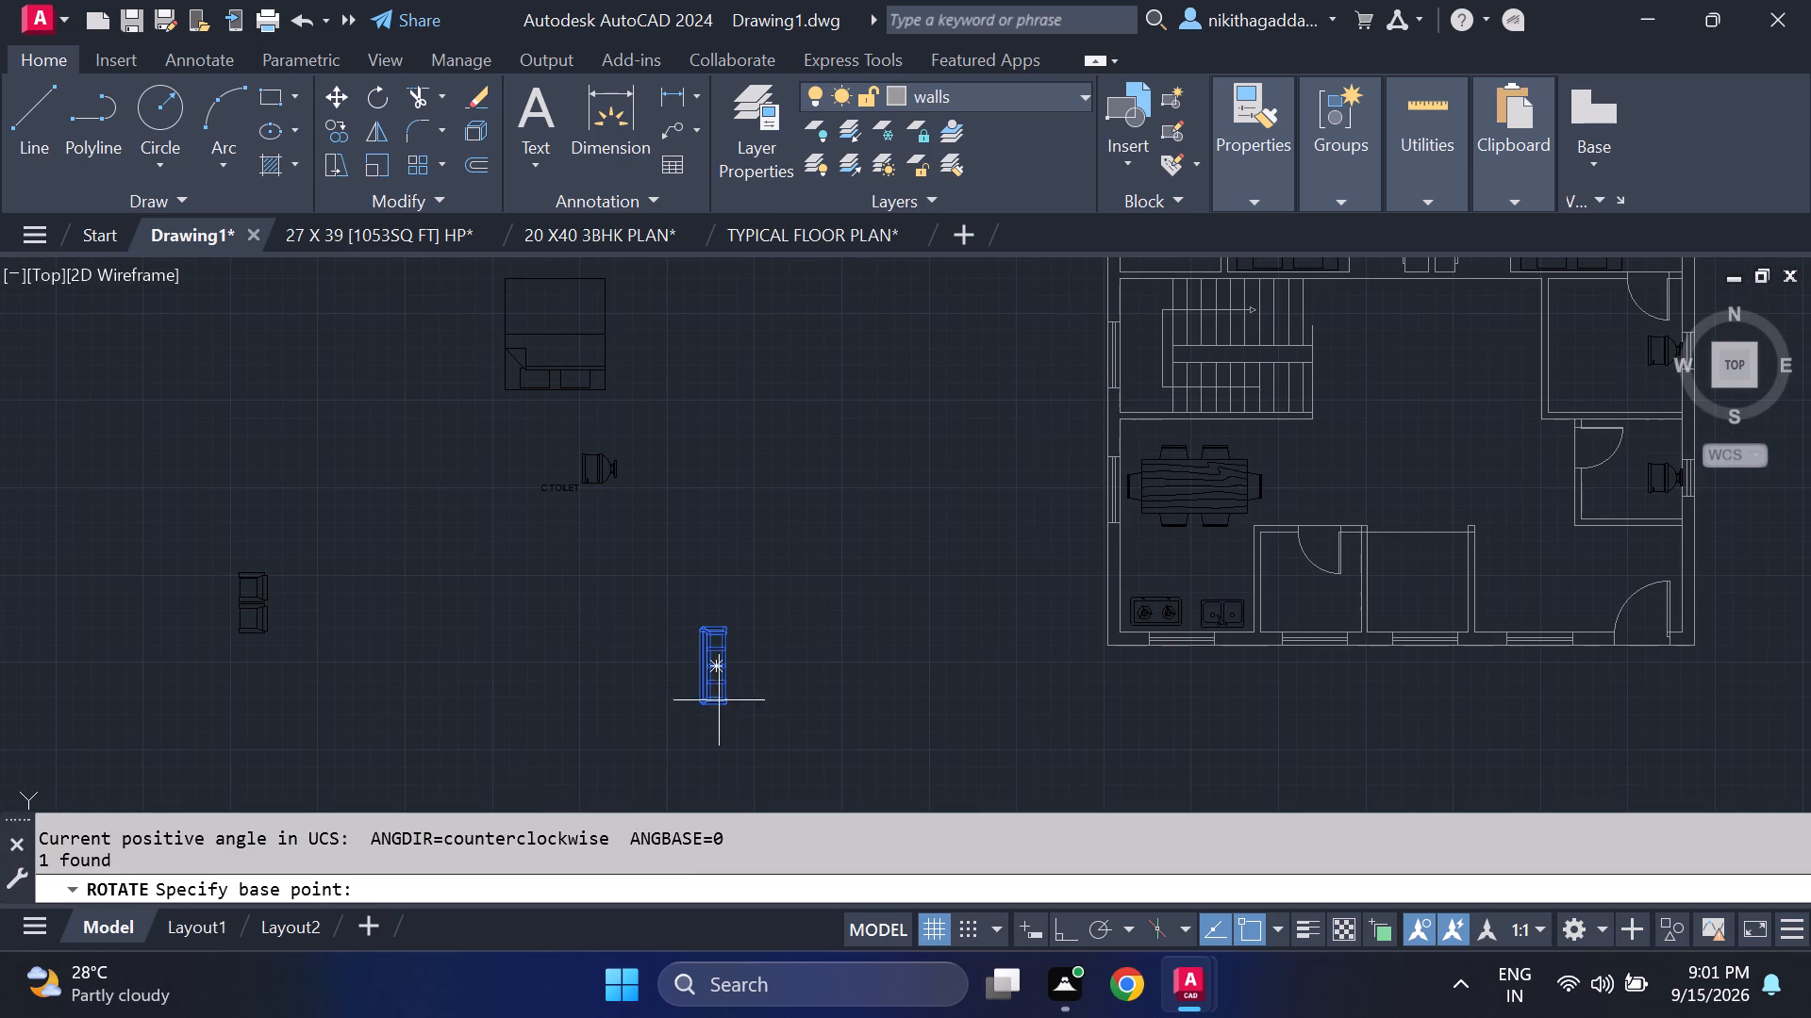
pyautogui.scroll(2, 702, 691)
pyautogui.moveTo(699, 629); pyautogui.dragTo(698, 620)
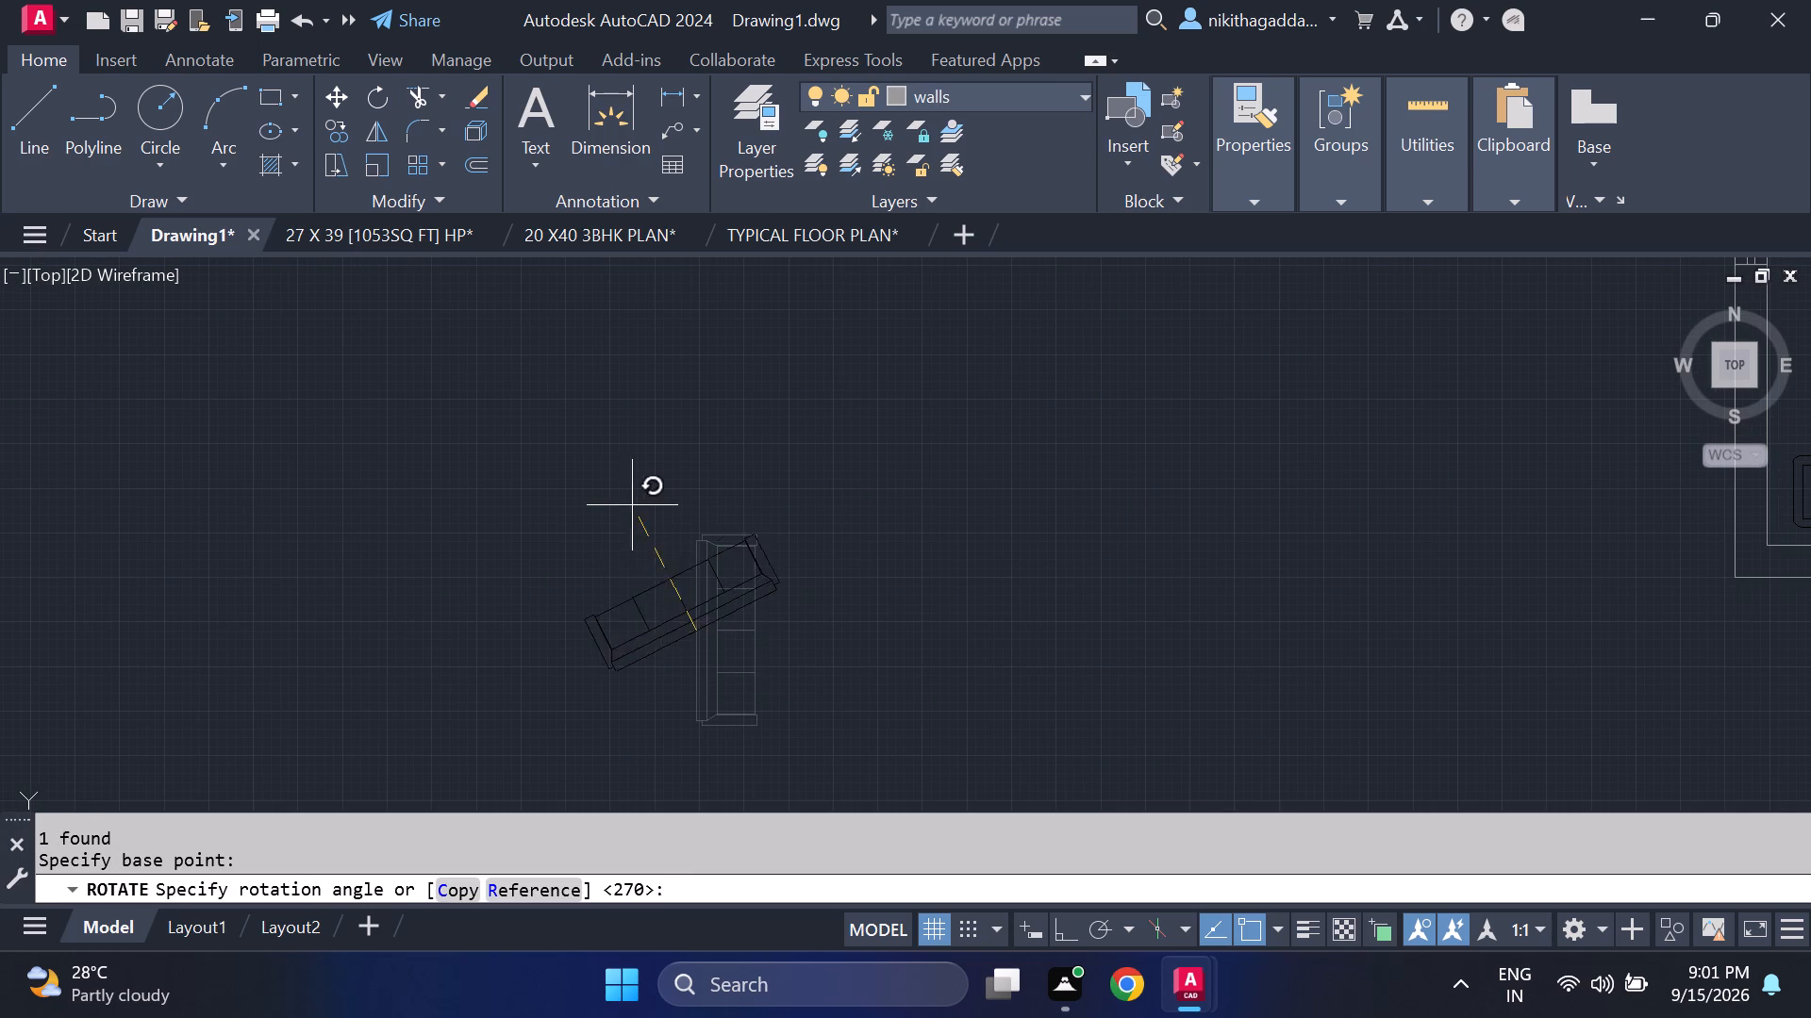
pyautogui.press('F8')
pyautogui.click(130, 623)
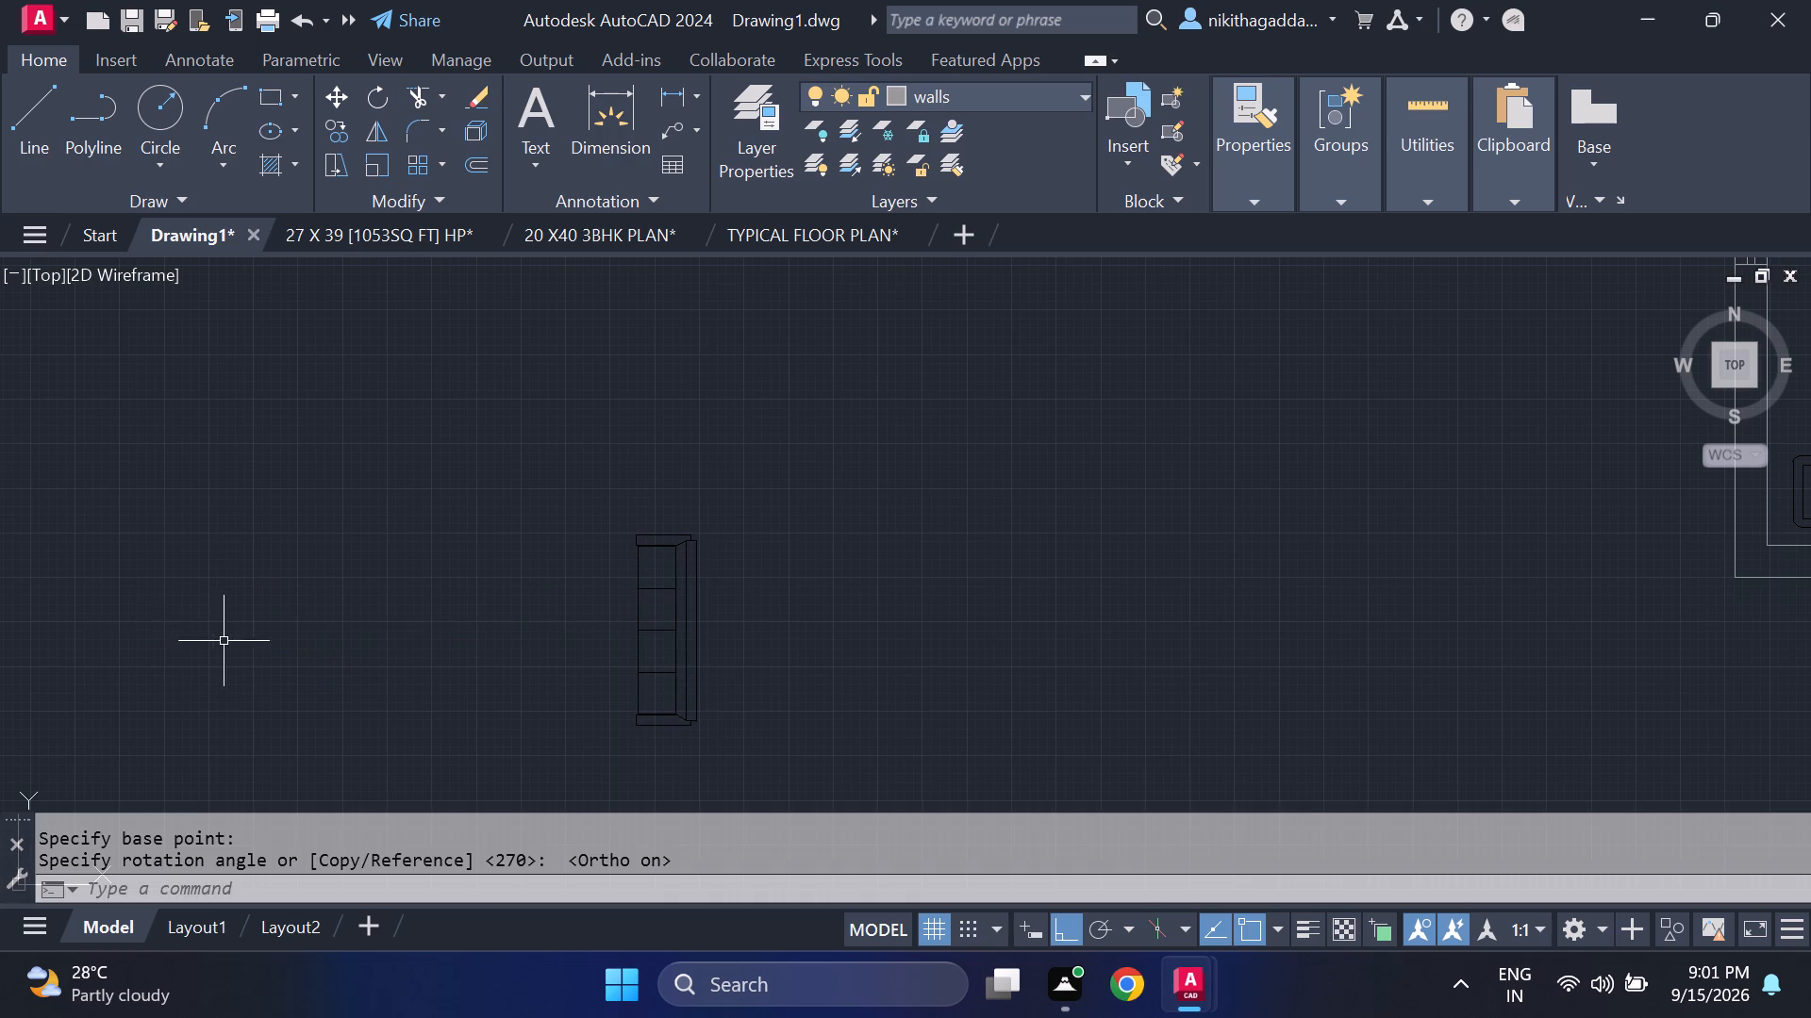
# Copy the pair of armchairs about 23' east, next to the long sofa.
pyautogui.scroll(-2, 225, 644)
pyautogui.moveTo(223, 652); pyautogui.dragTo(439, 597, button='middle')
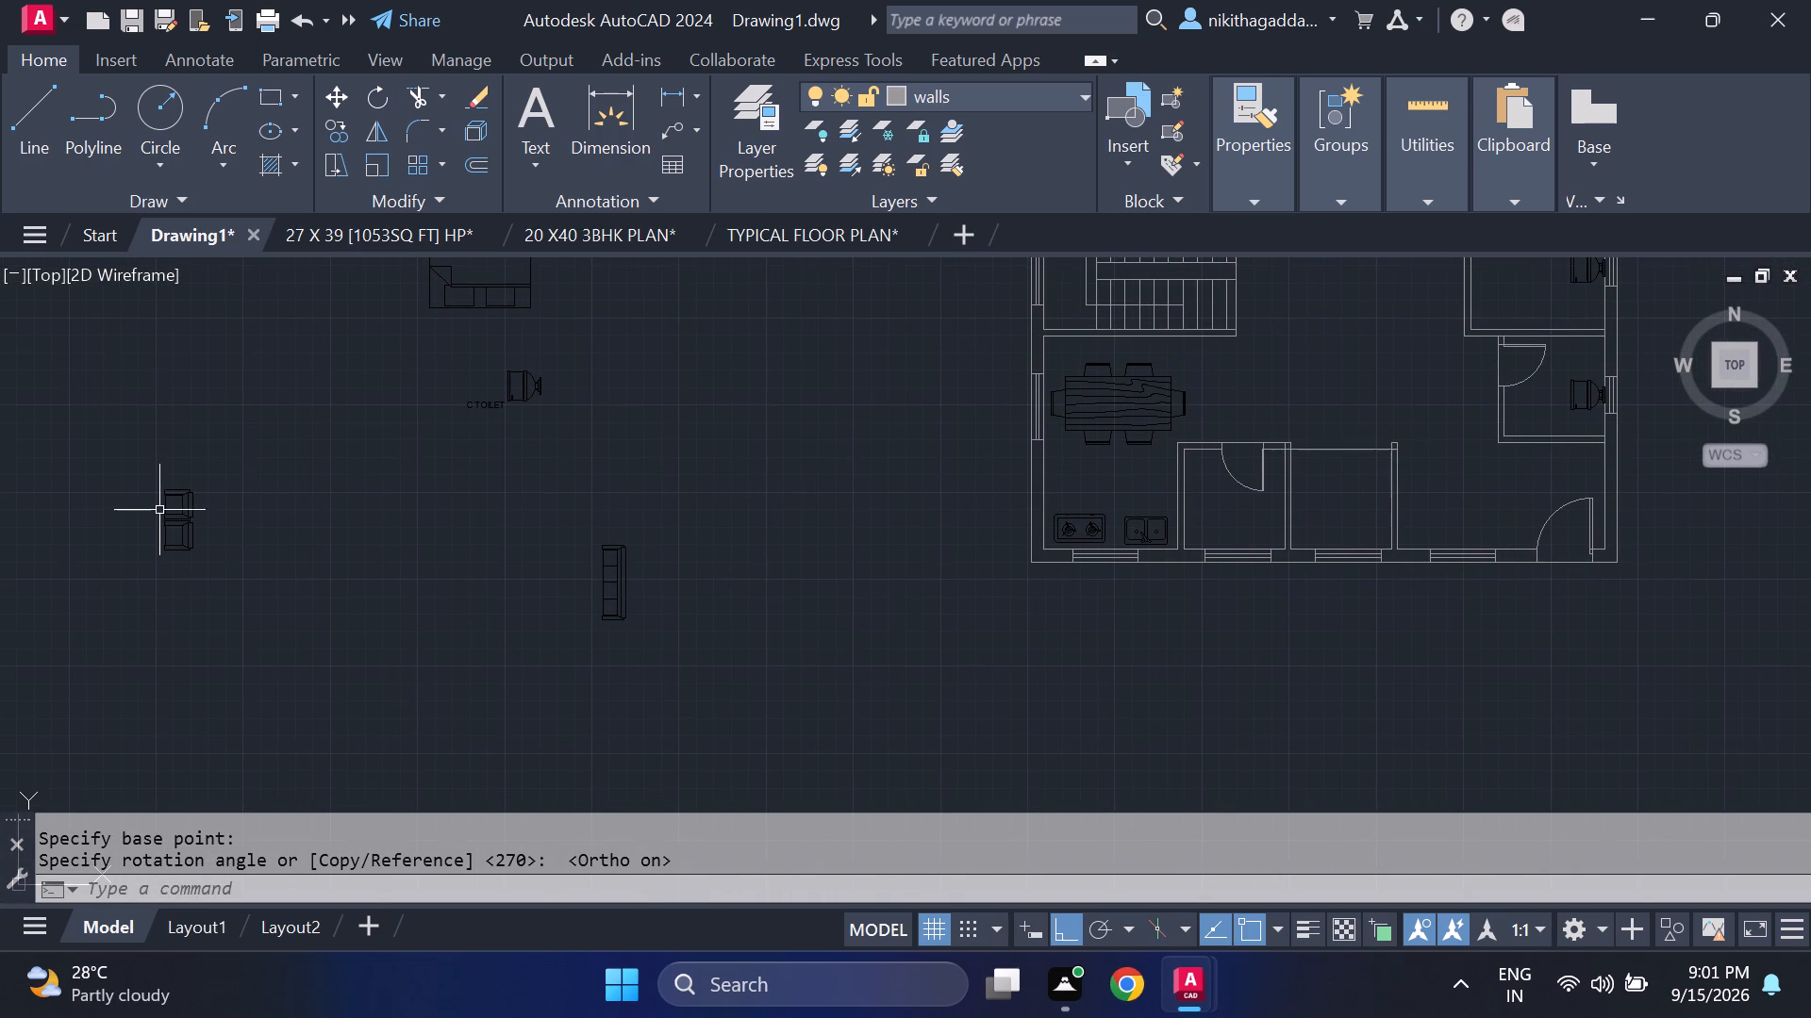
pyautogui.scroll(1, 201, 508)
pyautogui.click(268, 443)
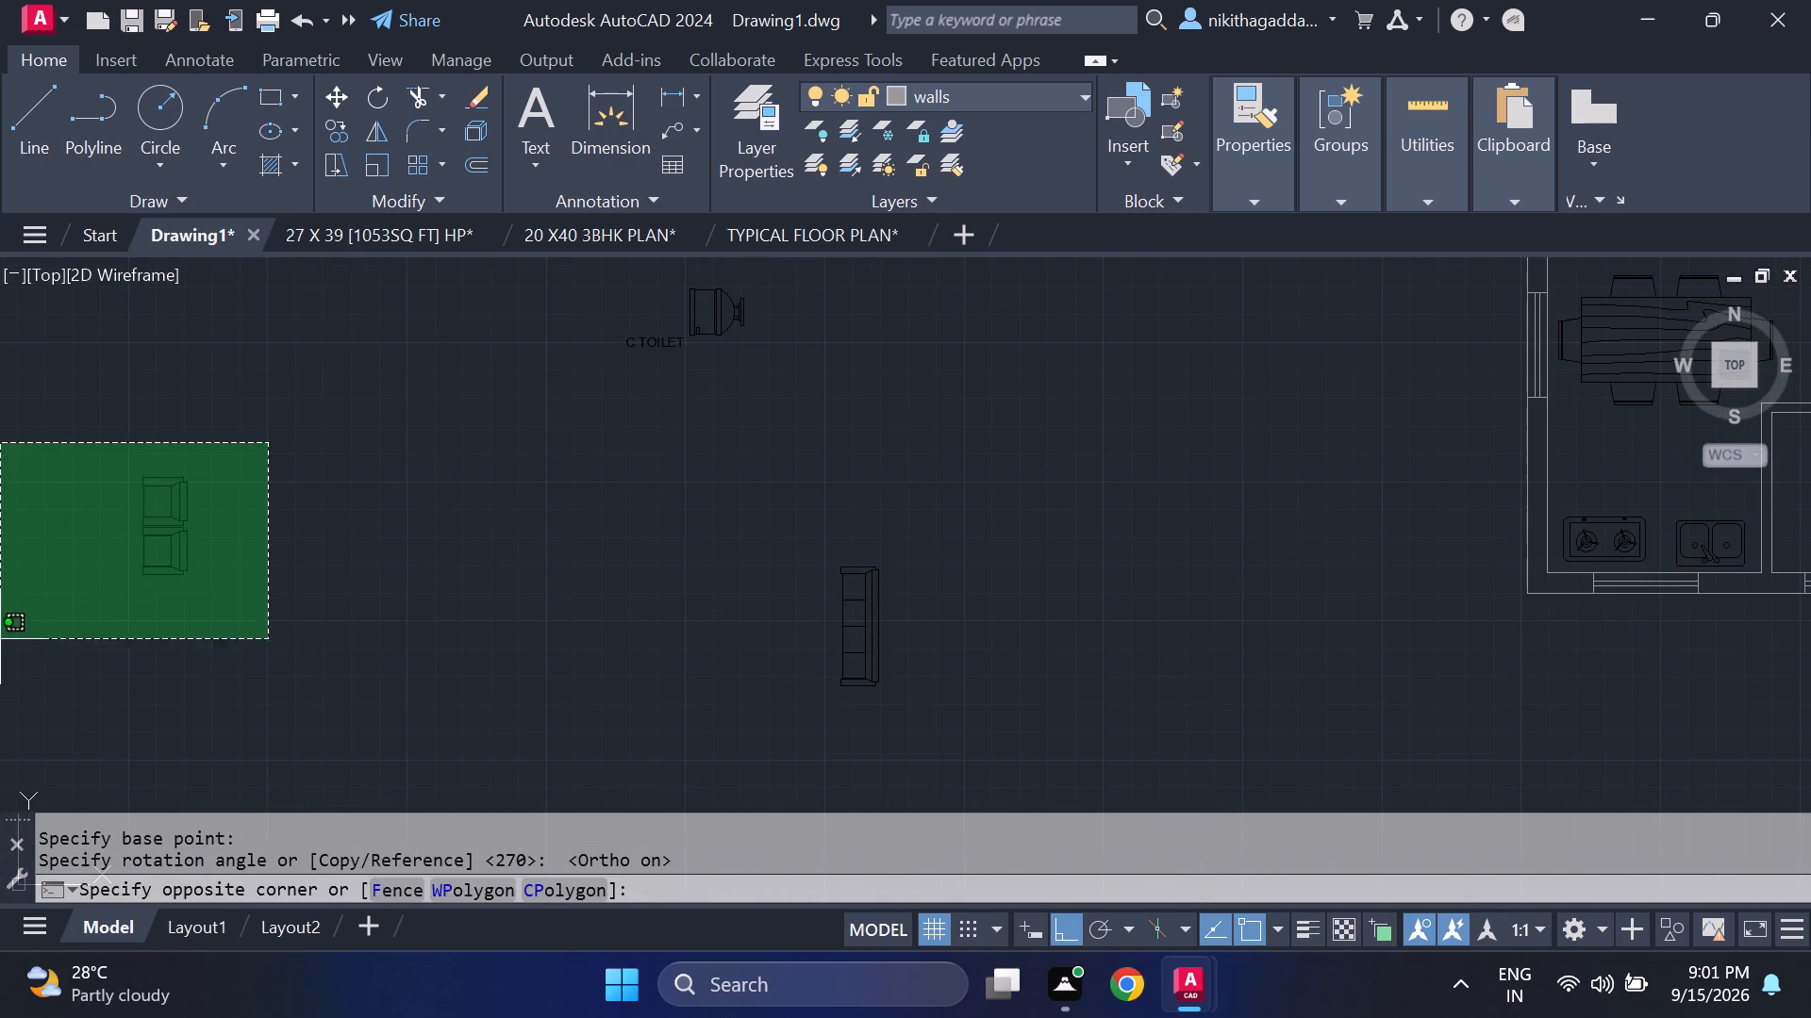
pyautogui.click(0, 655)
pyautogui.write('co')
pyautogui.press('Return')
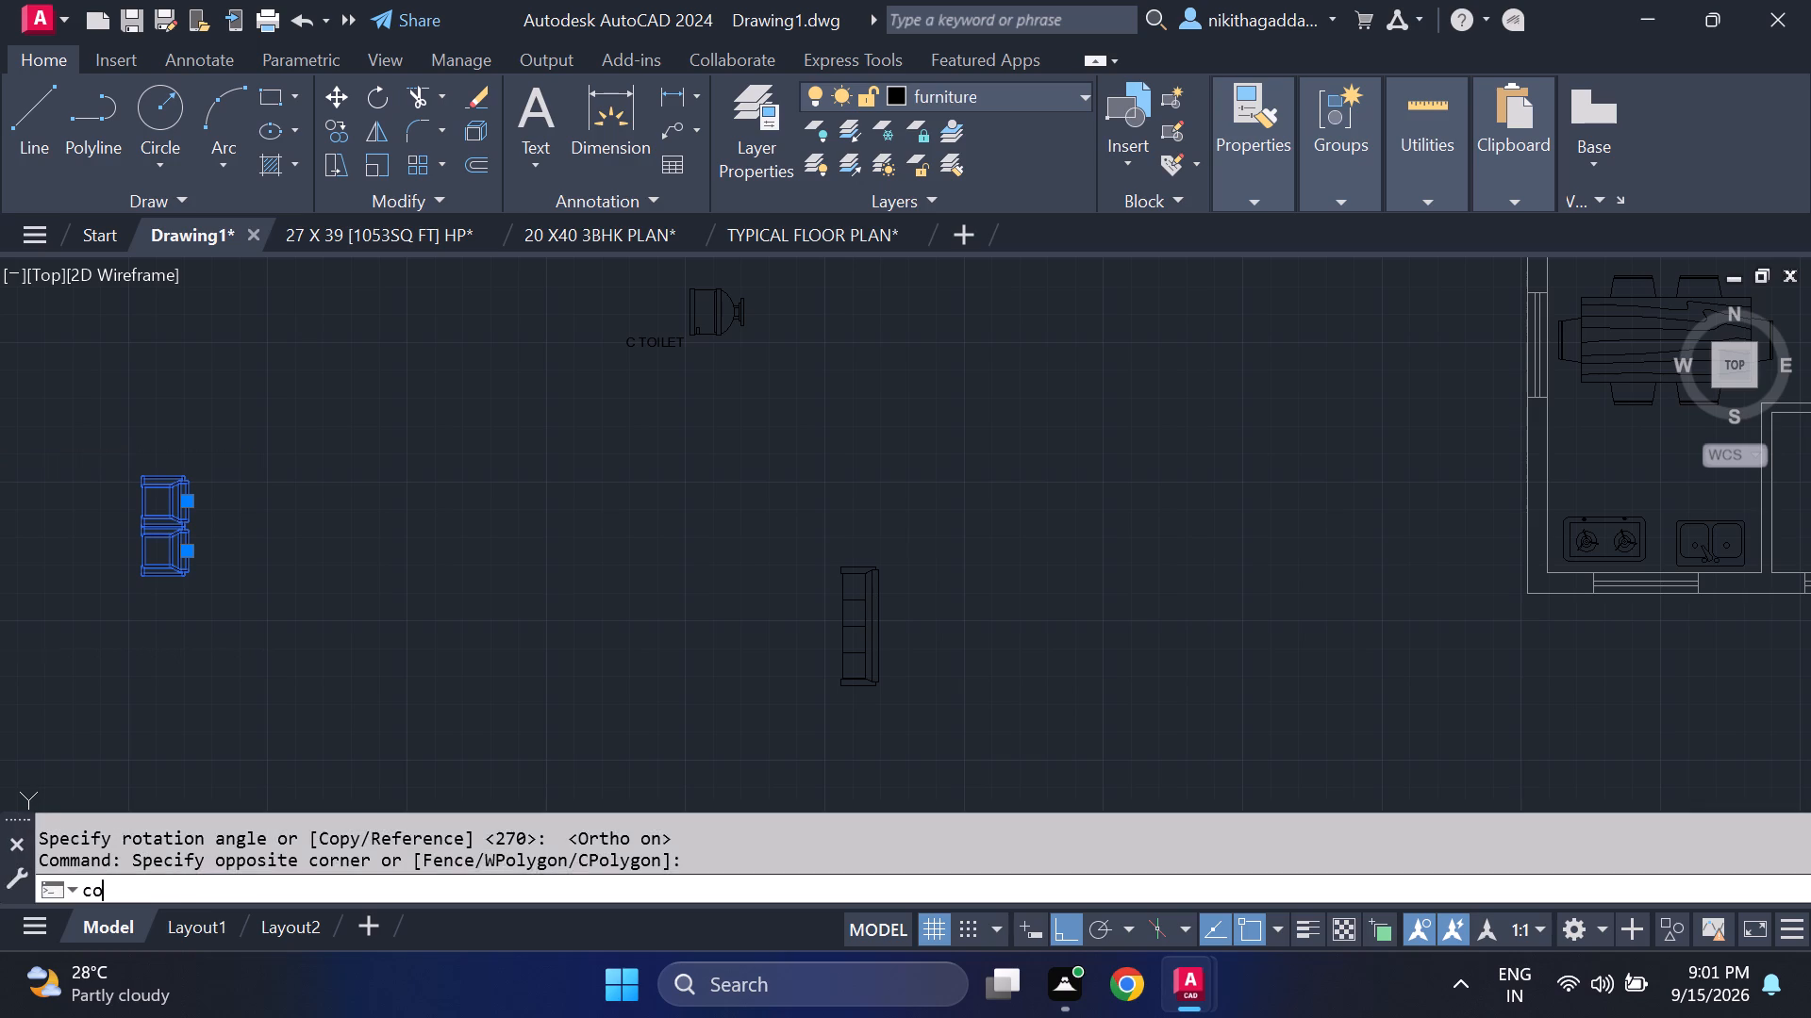
pyautogui.click(195, 526)
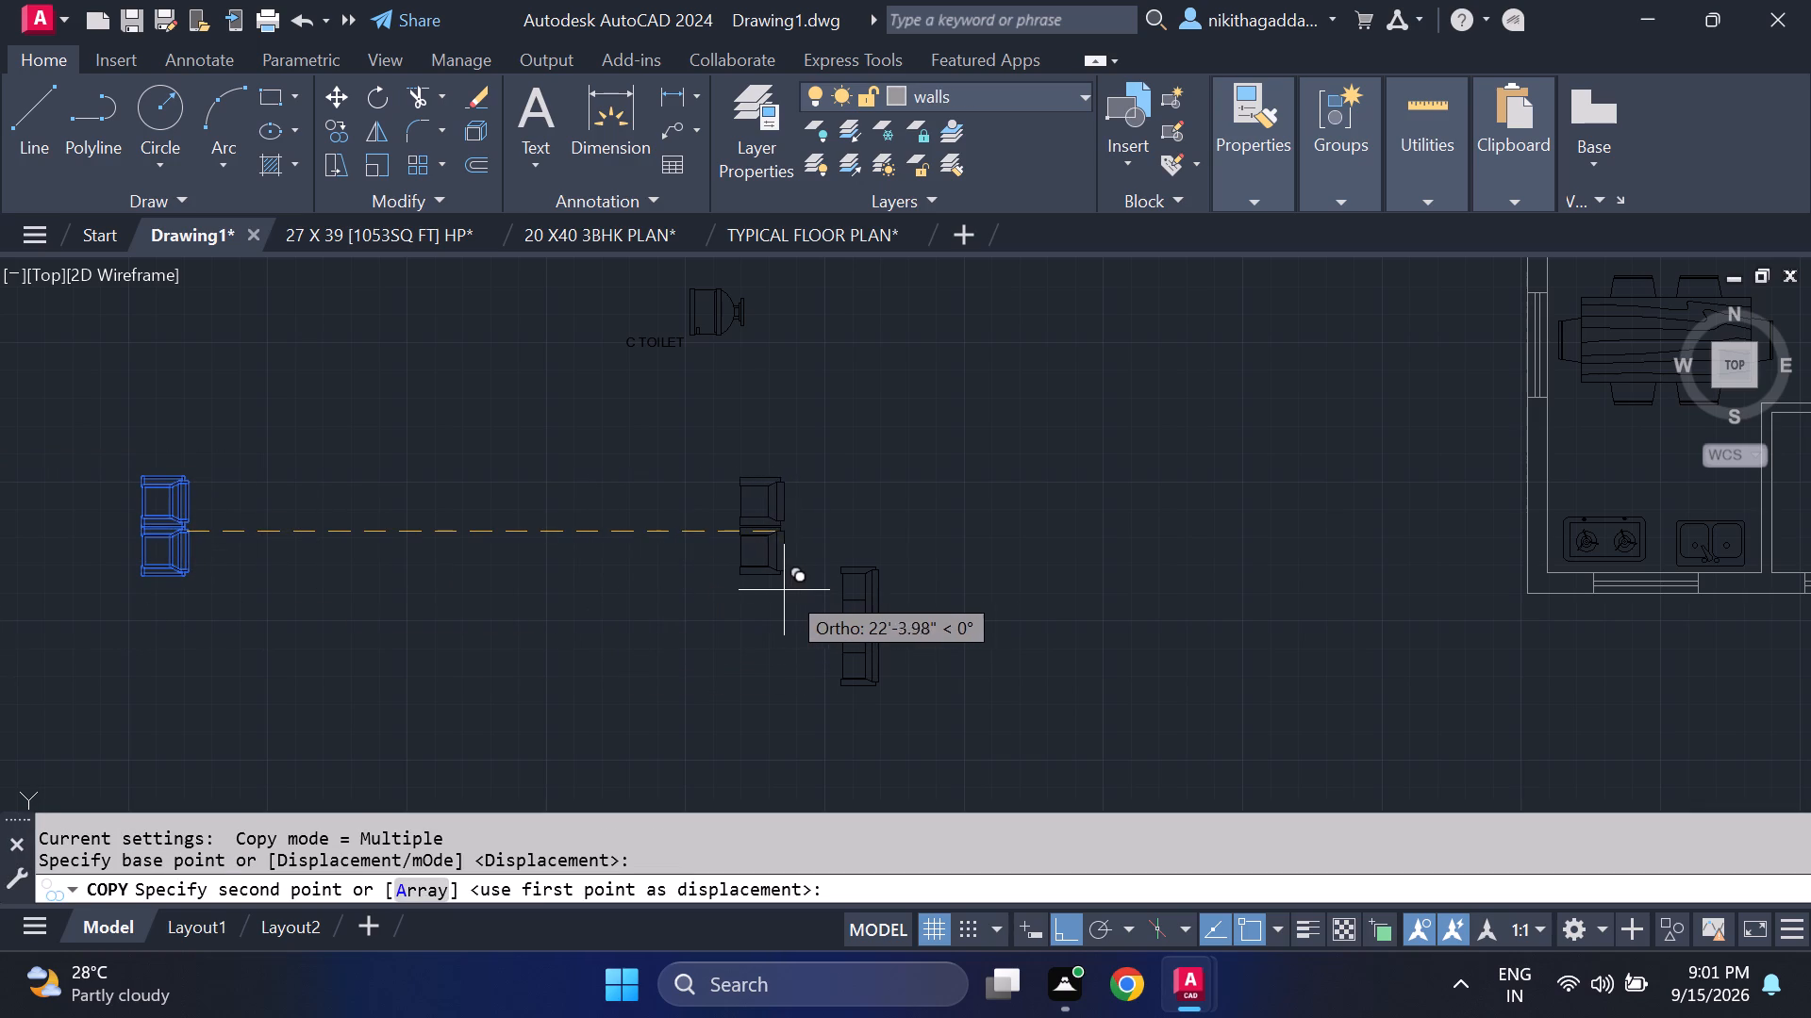
pyautogui.click(797, 586)
pyautogui.press('Escape')
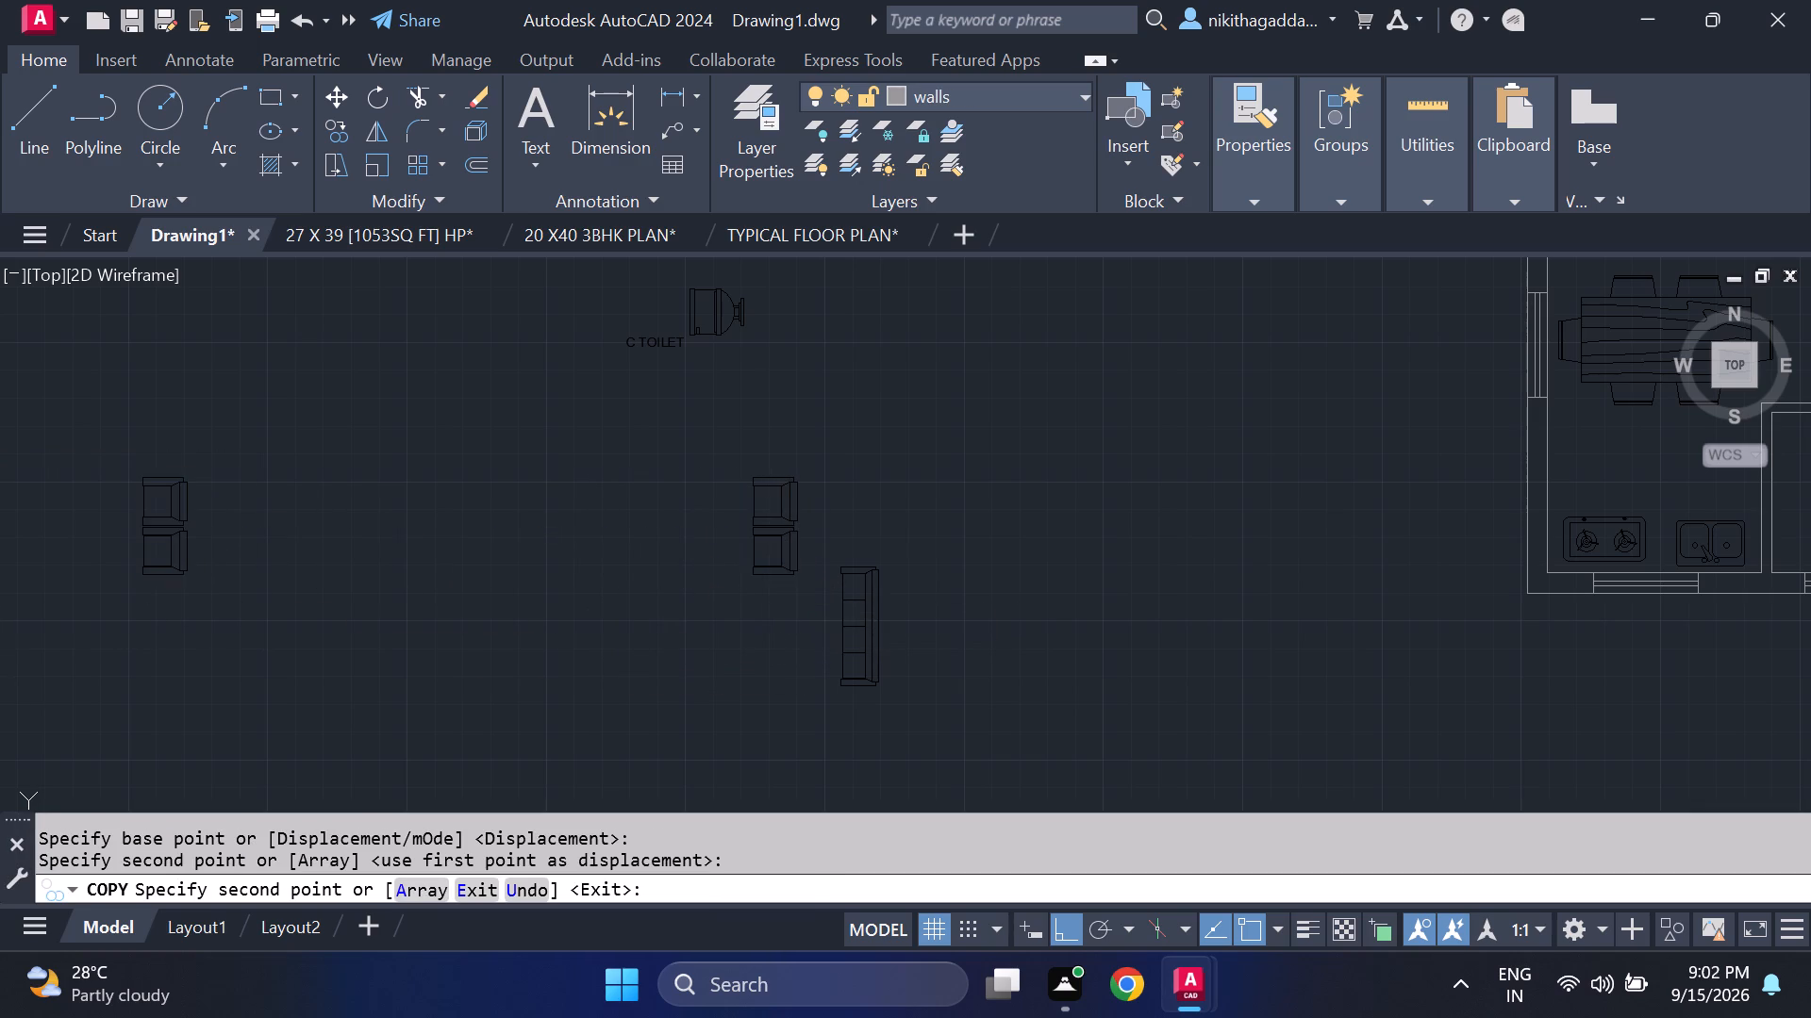
# Rotate the copied armchair pair 90° about the midpoint of its west side.
pyautogui.scroll(1, 706, 594)
pyautogui.click(884, 427)
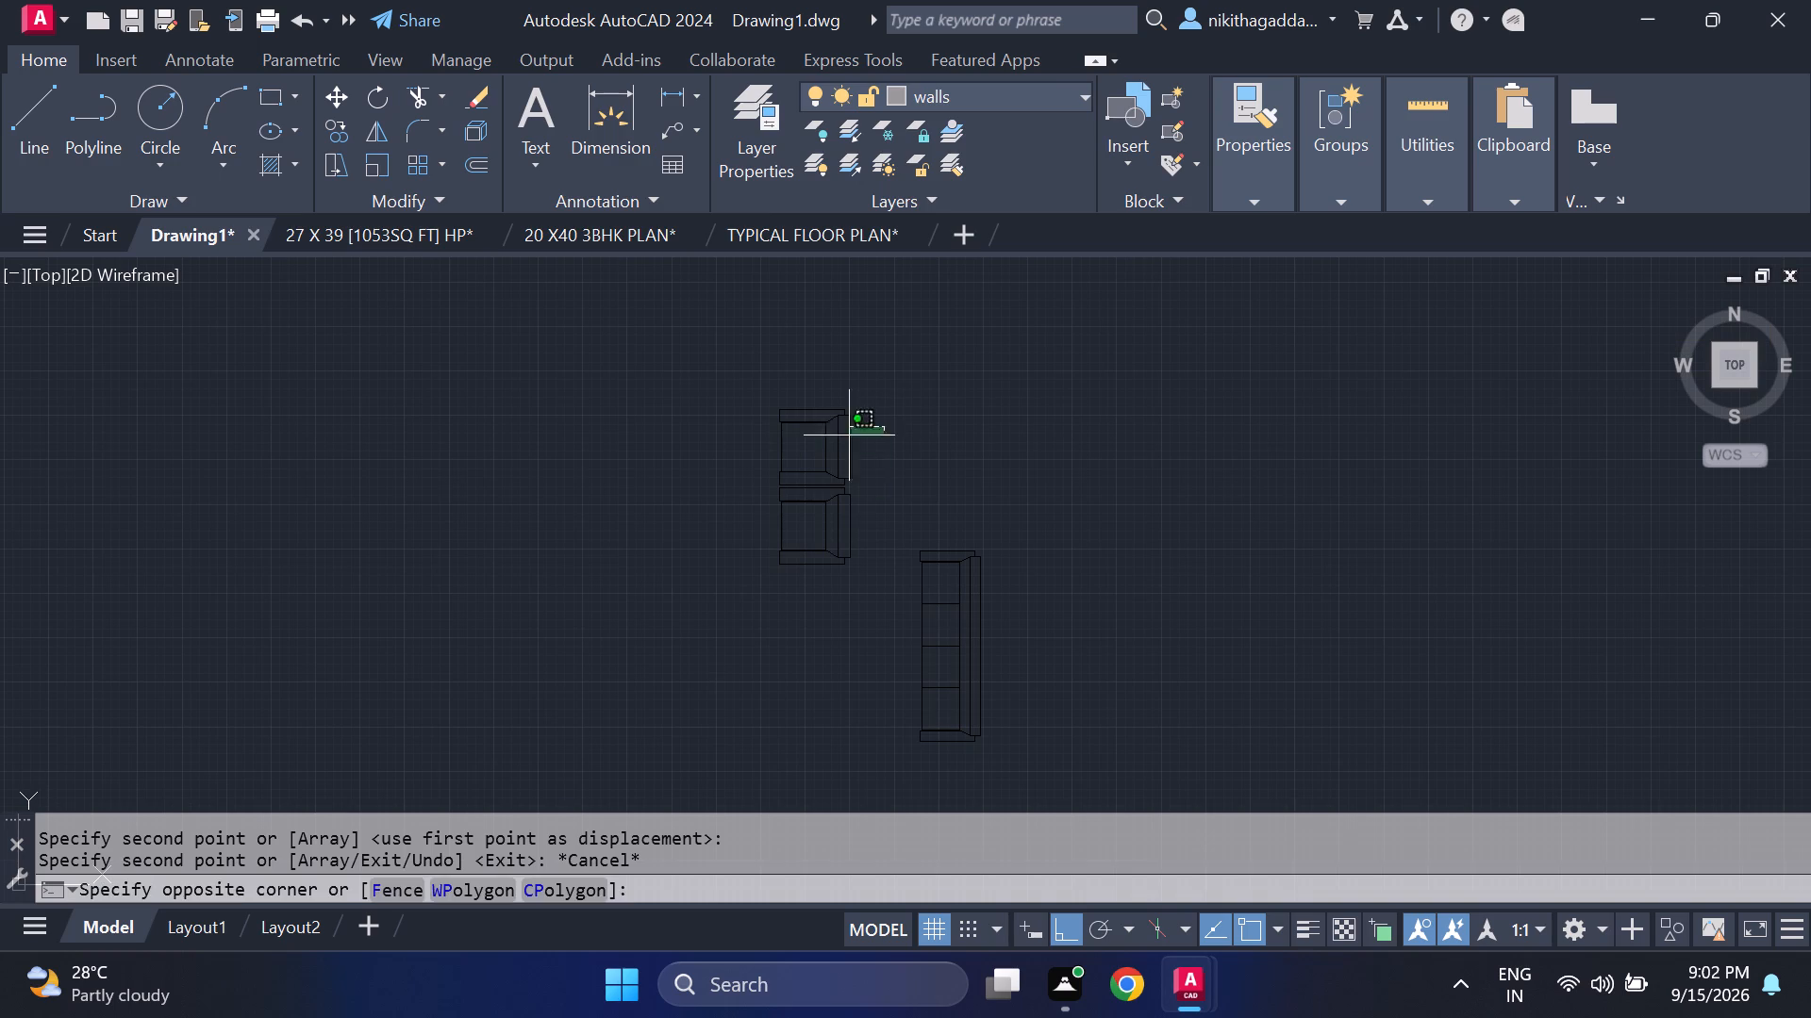
pyautogui.click(626, 575)
pyautogui.write('ro')
pyautogui.press('Return')
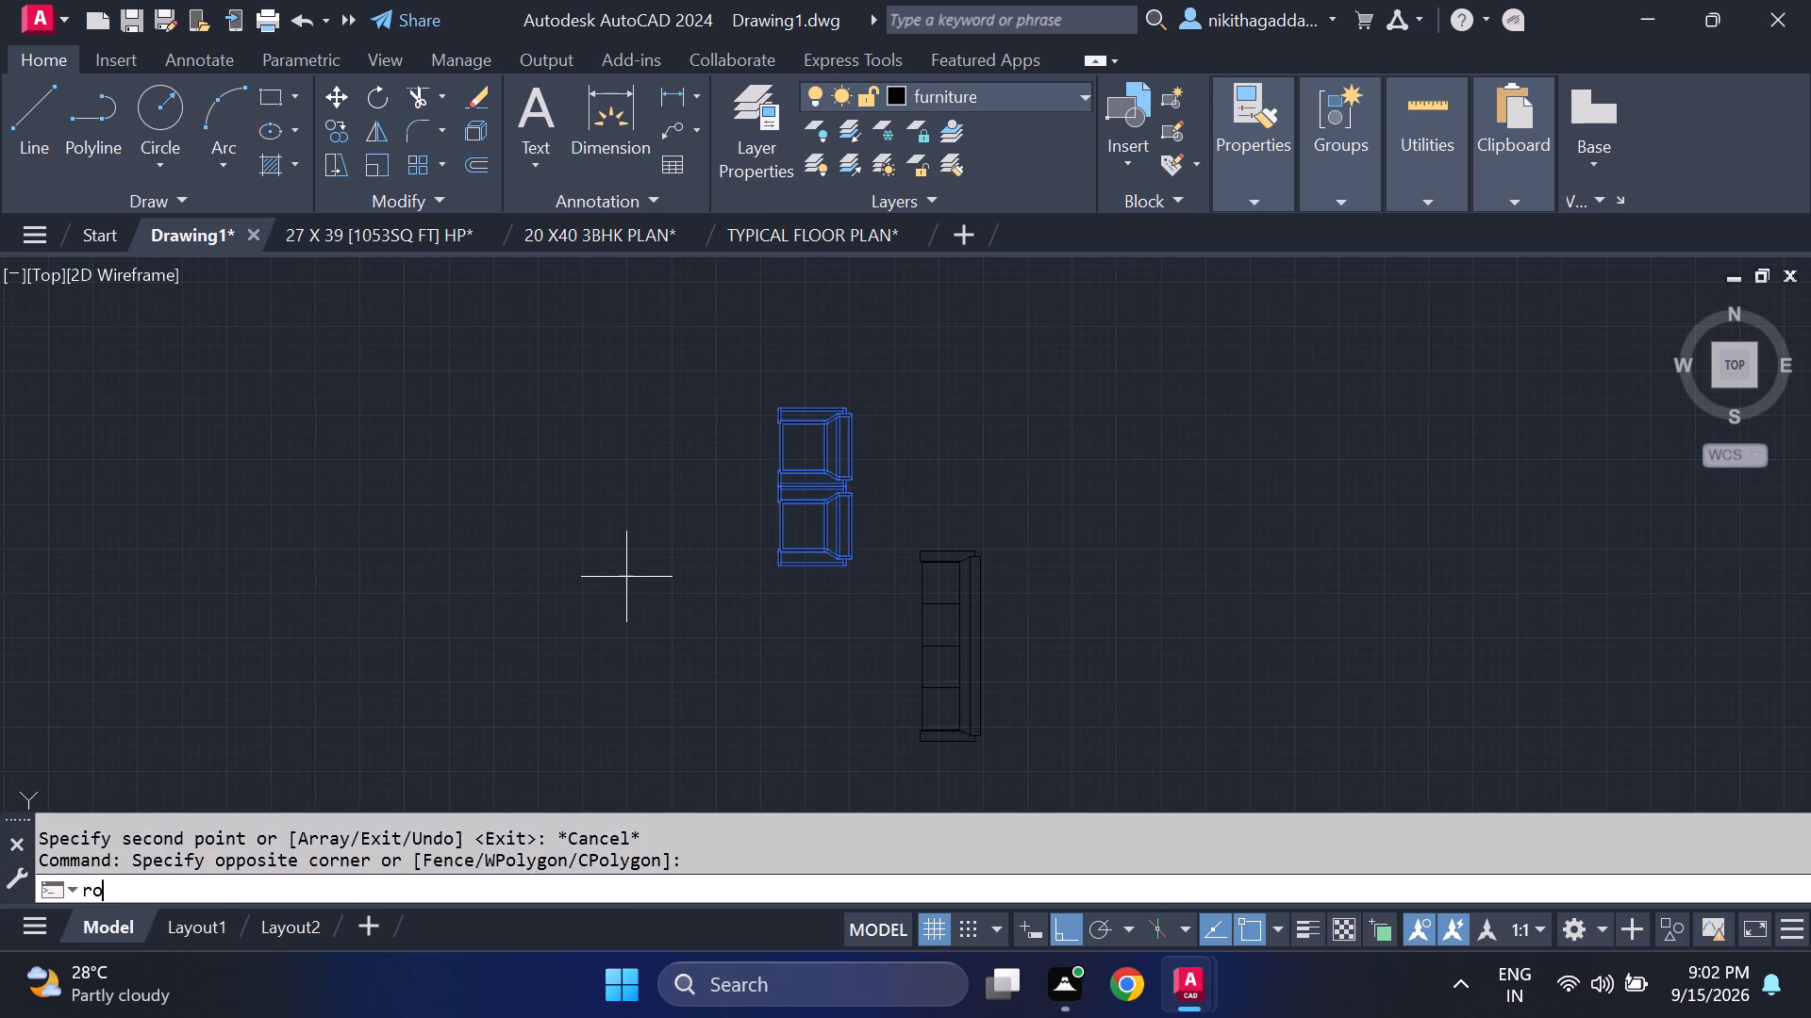
pyautogui.click(776, 486)
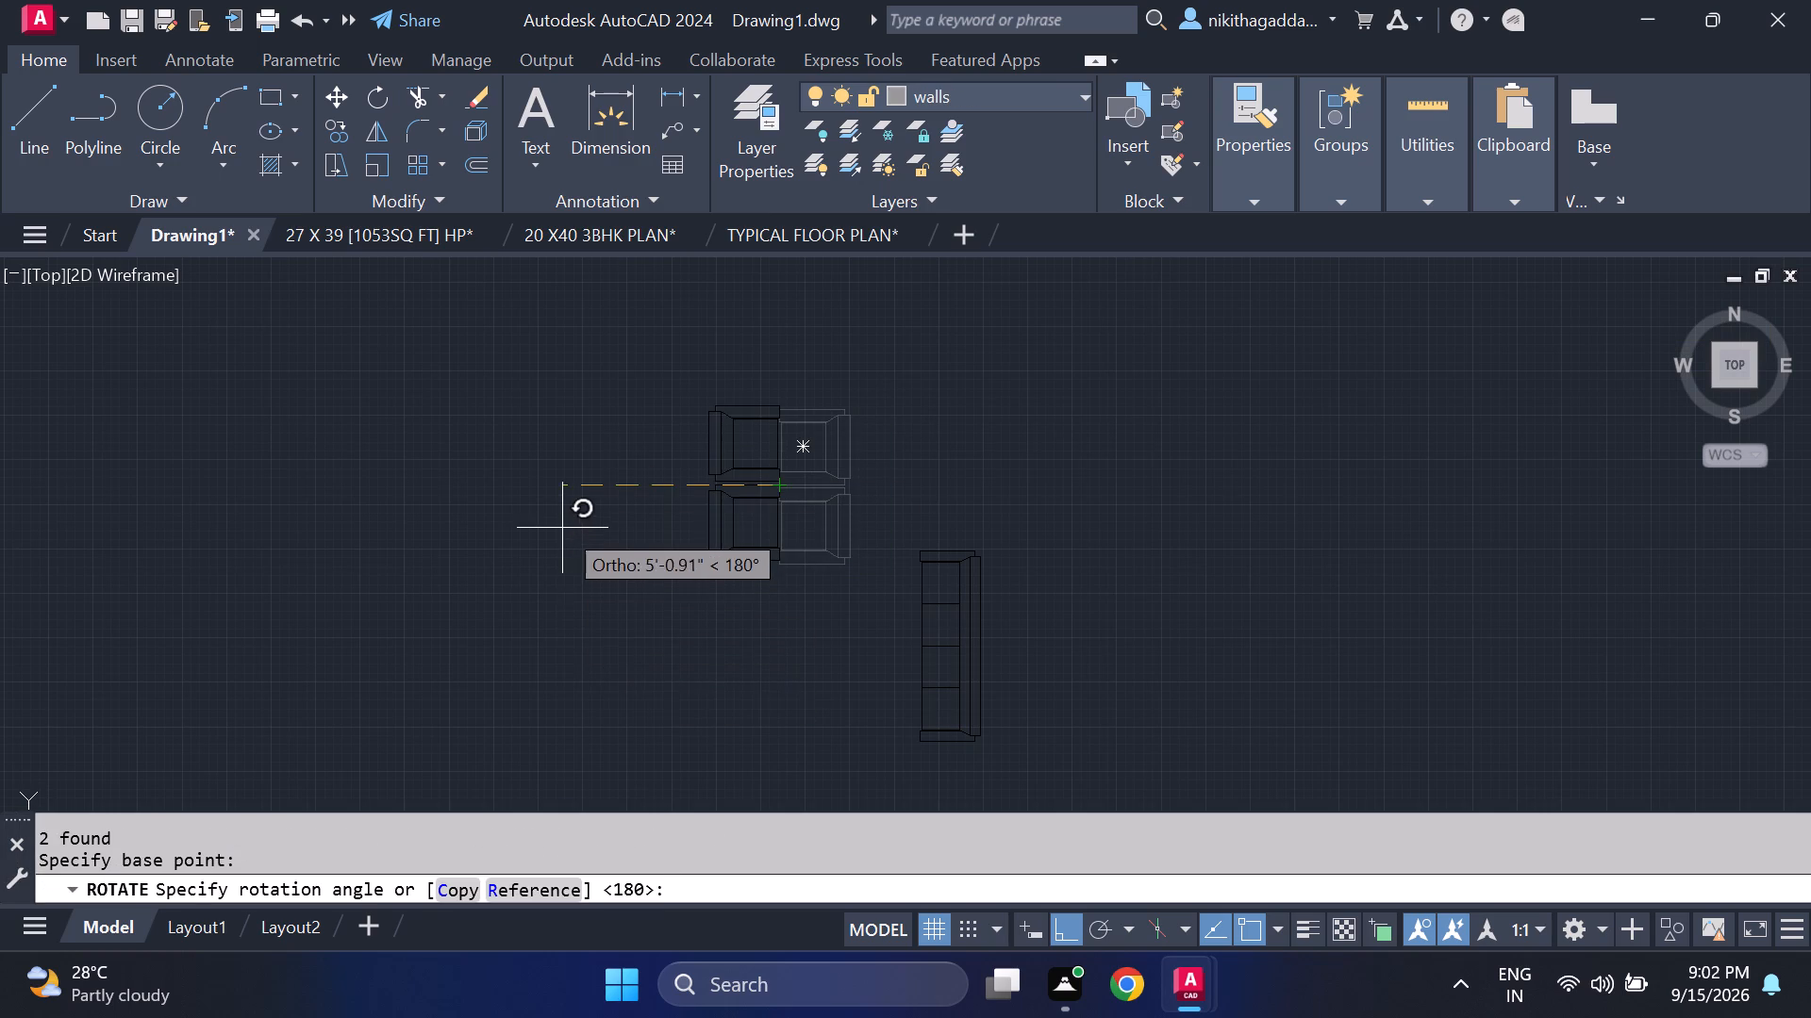
pyautogui.click(839, 348)
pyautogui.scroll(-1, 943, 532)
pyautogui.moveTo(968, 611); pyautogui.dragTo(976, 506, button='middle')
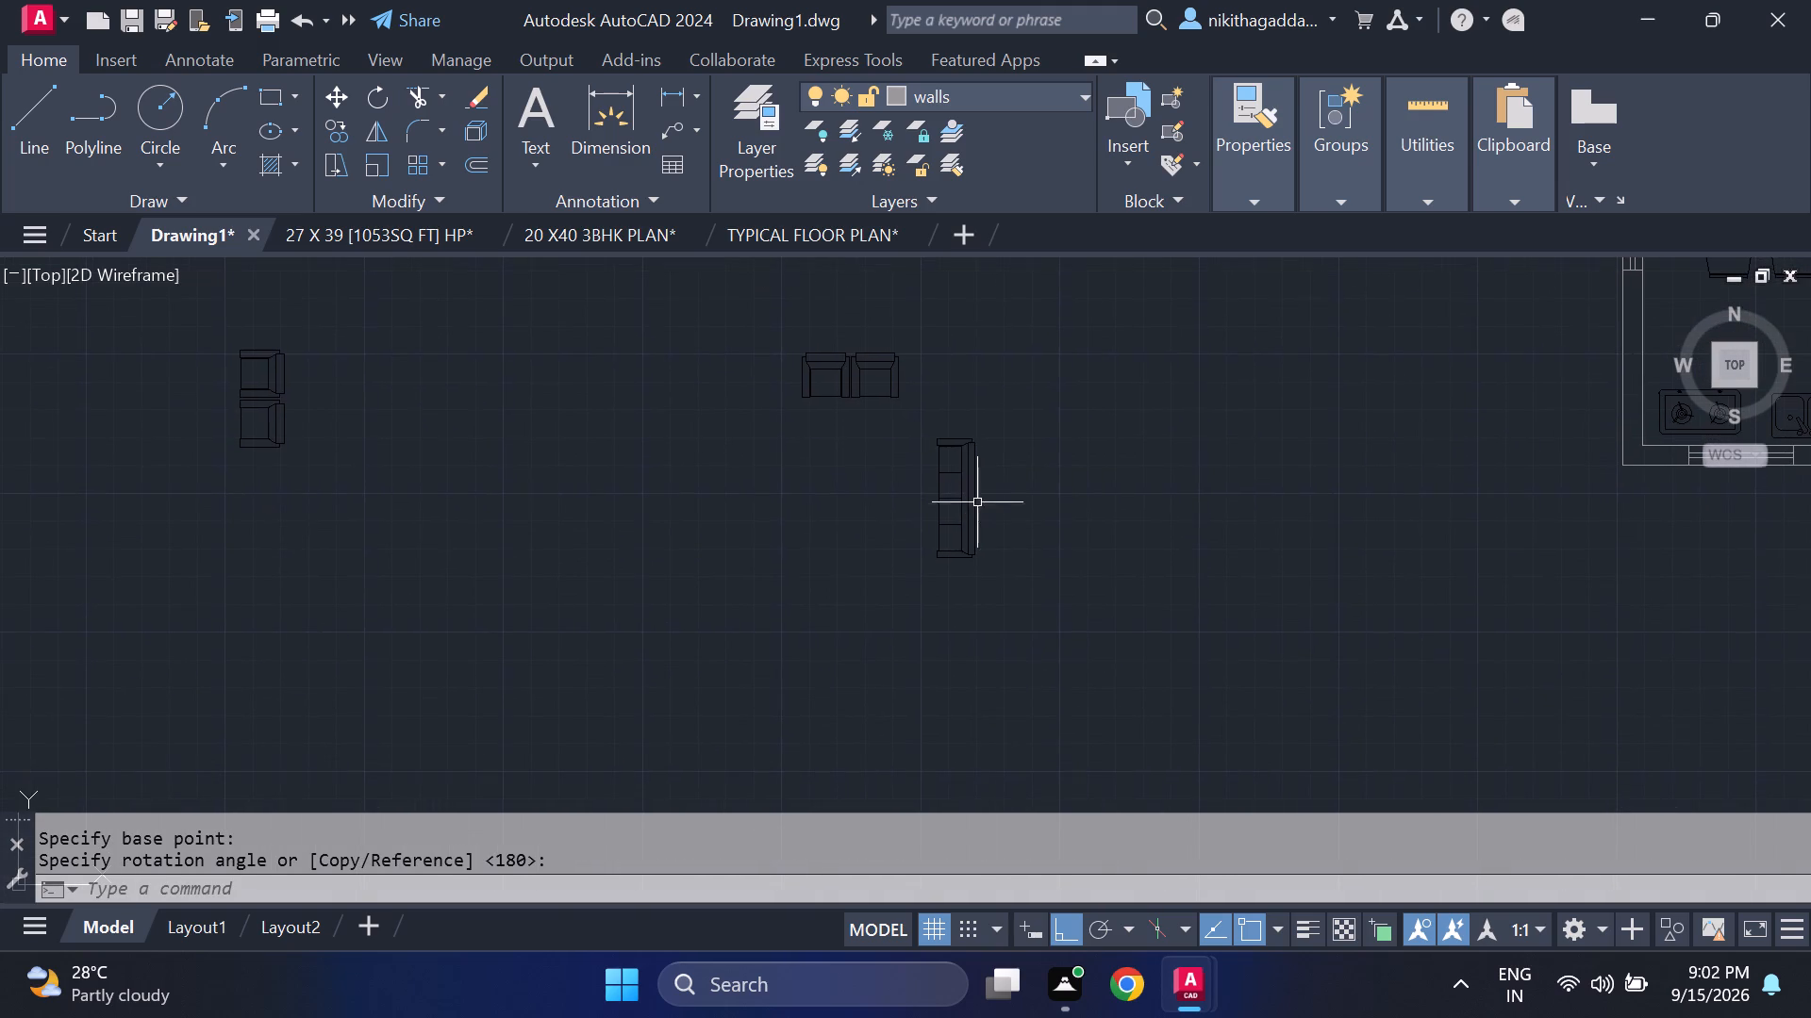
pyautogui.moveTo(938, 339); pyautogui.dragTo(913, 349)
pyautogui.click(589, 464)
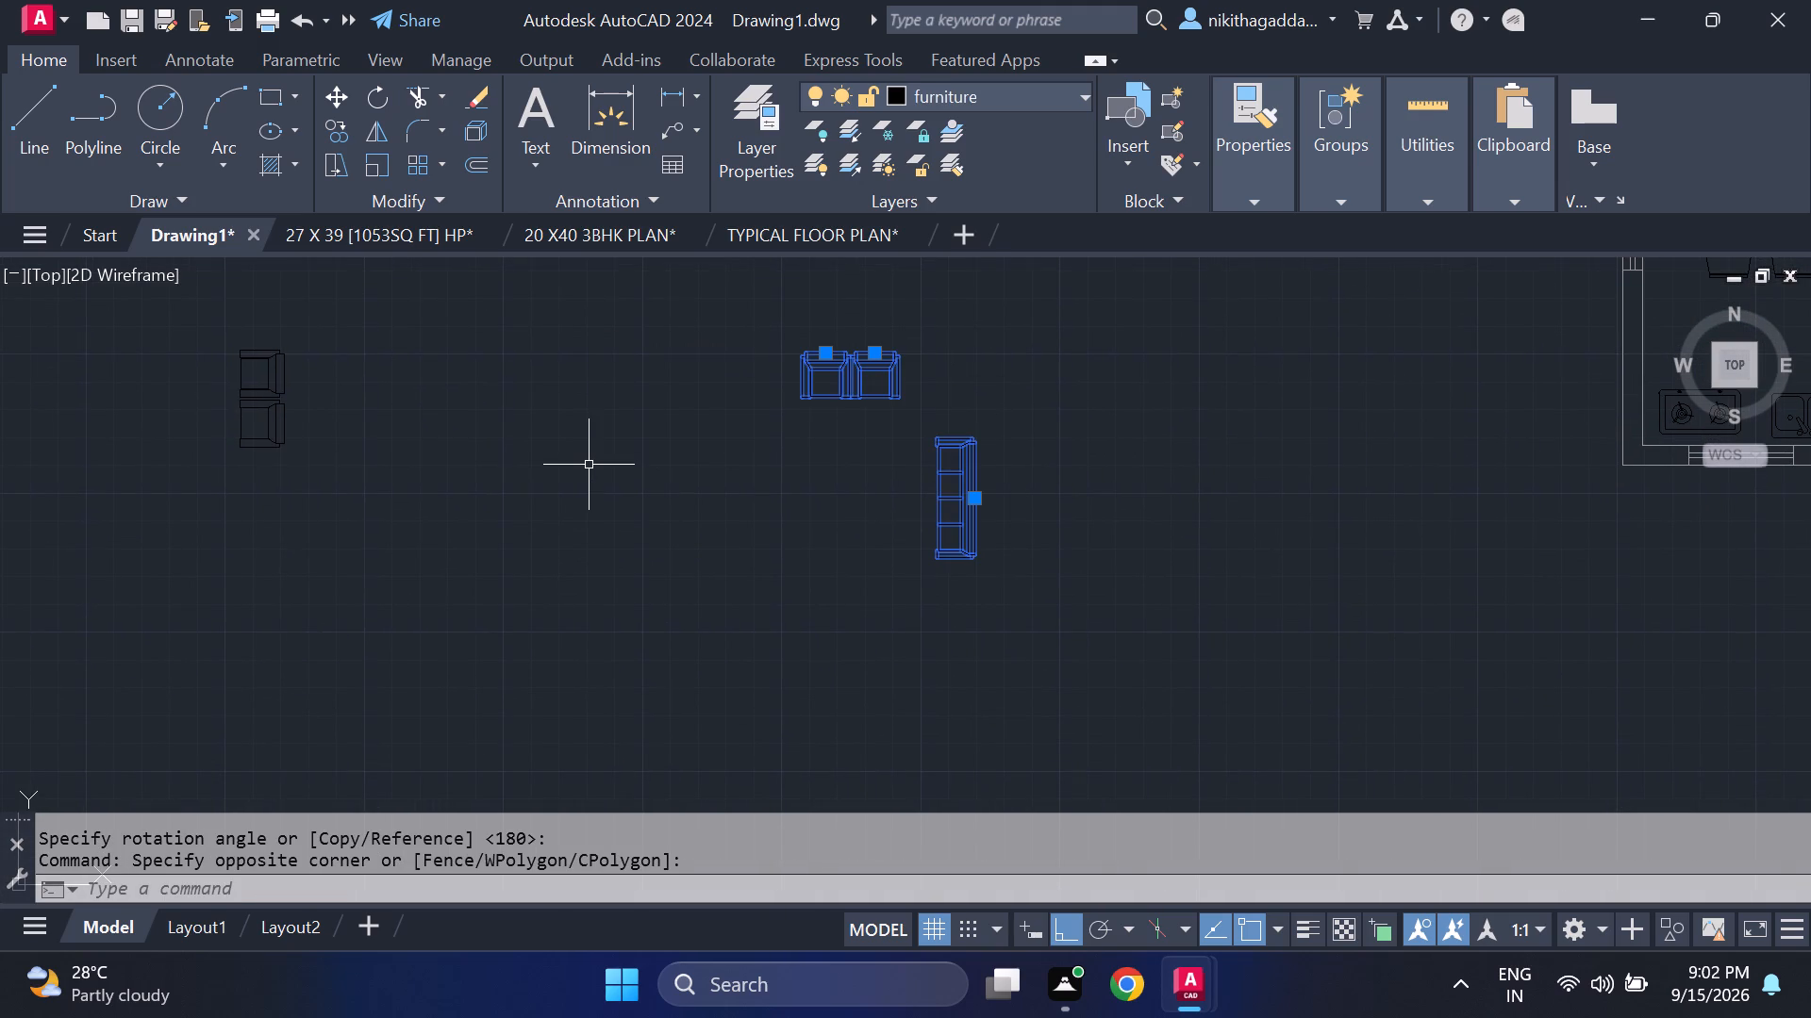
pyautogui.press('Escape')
# Mirror the rotated armchair pair southward across a horizontal line level with the long sofa's middle, keeping the originals.
pyautogui.moveTo(895, 320); pyautogui.dragTo(882, 339)
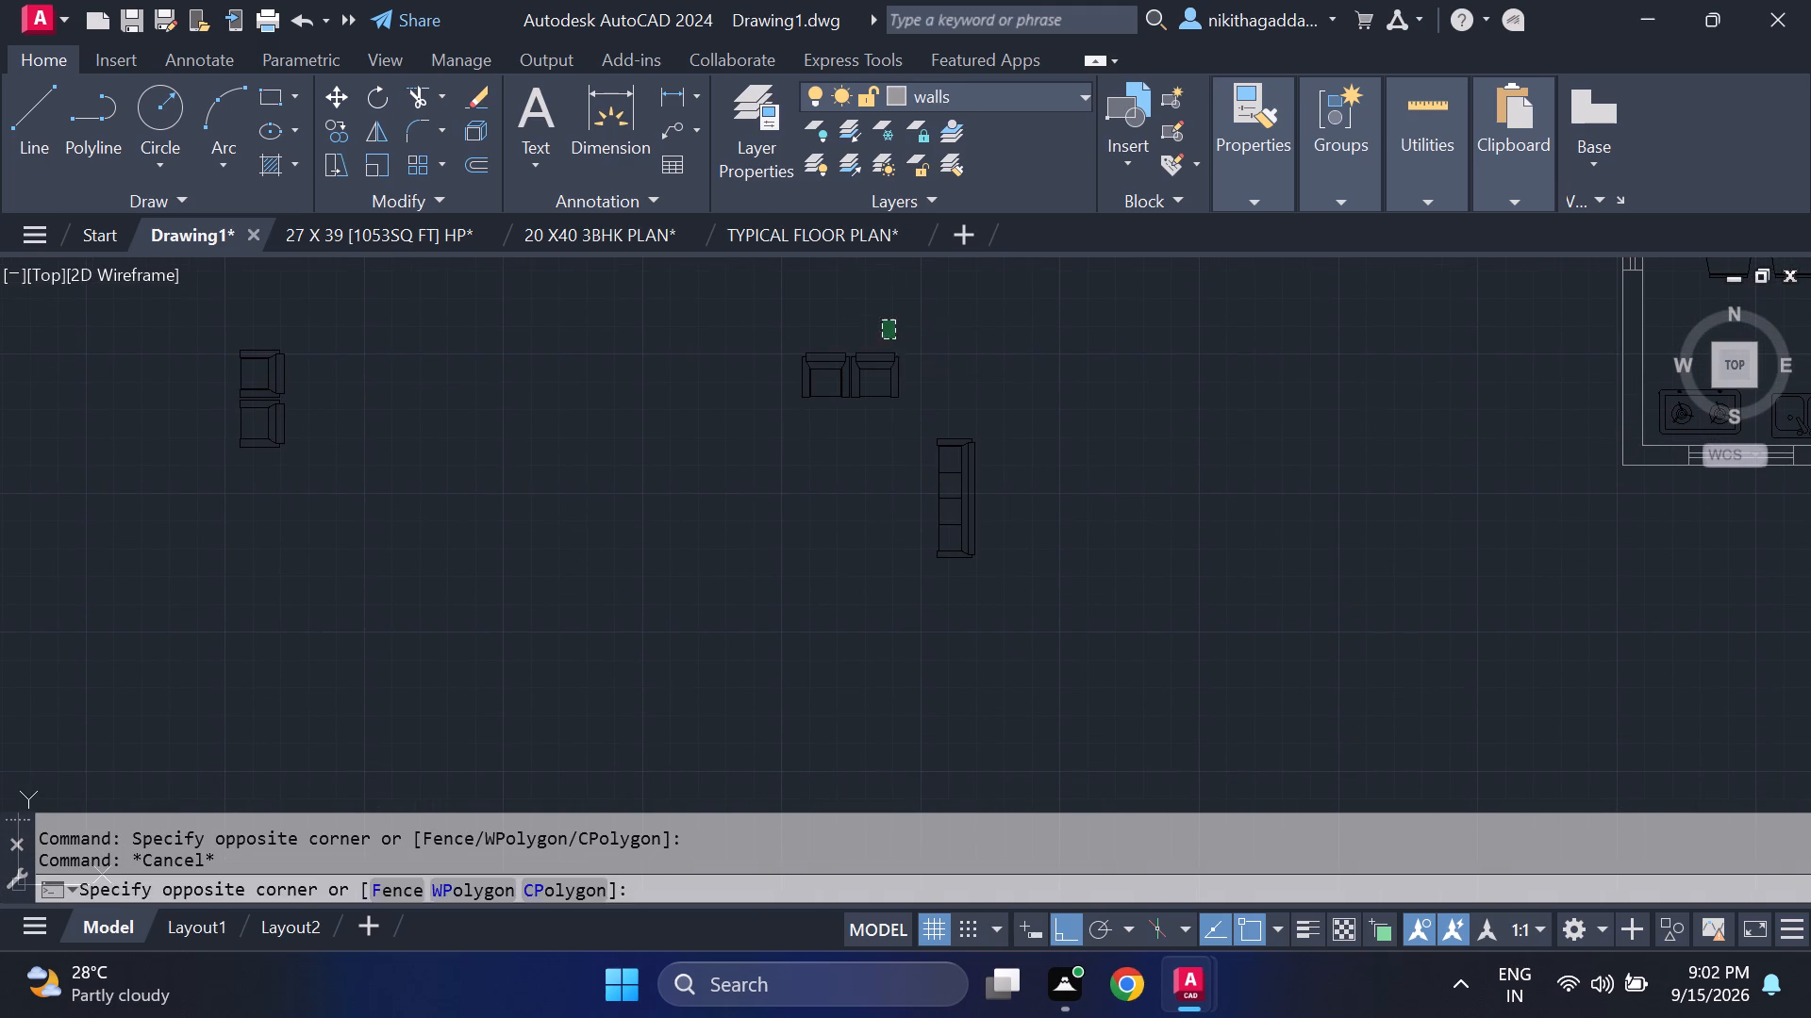
pyautogui.click(789, 425)
pyautogui.write('mi')
pyautogui.press('Return')
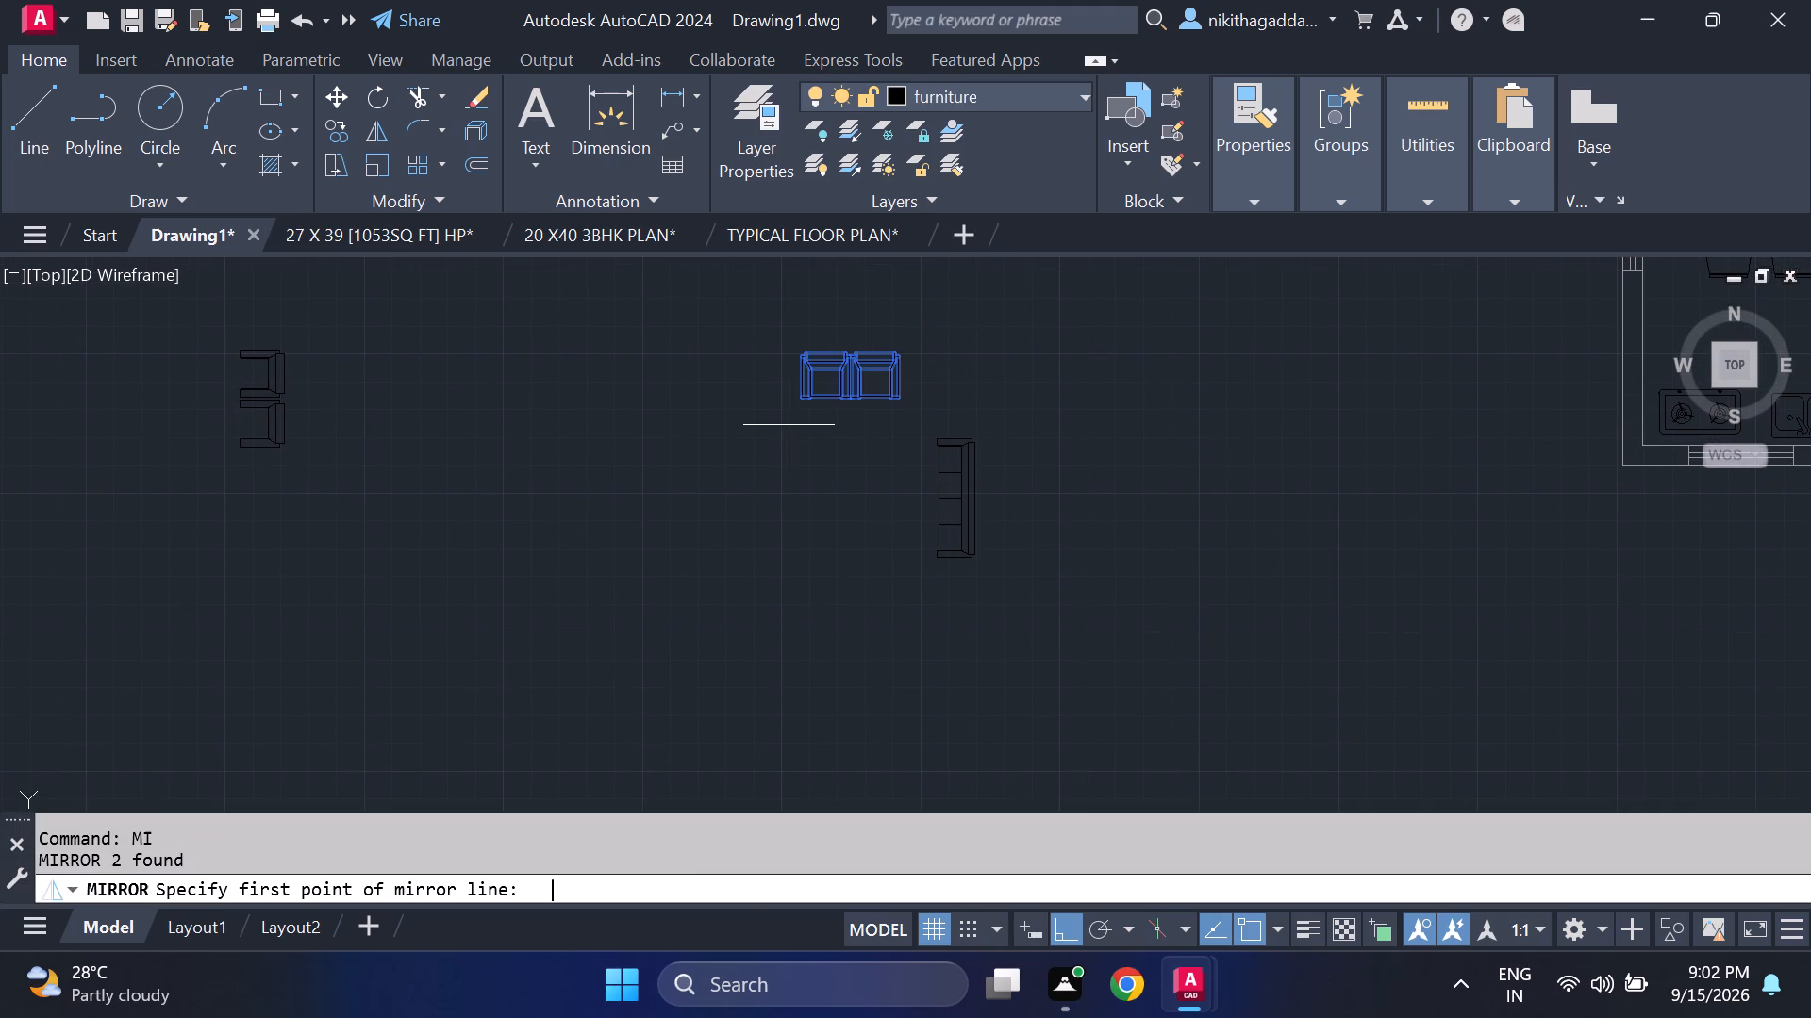
pyautogui.click(697, 488)
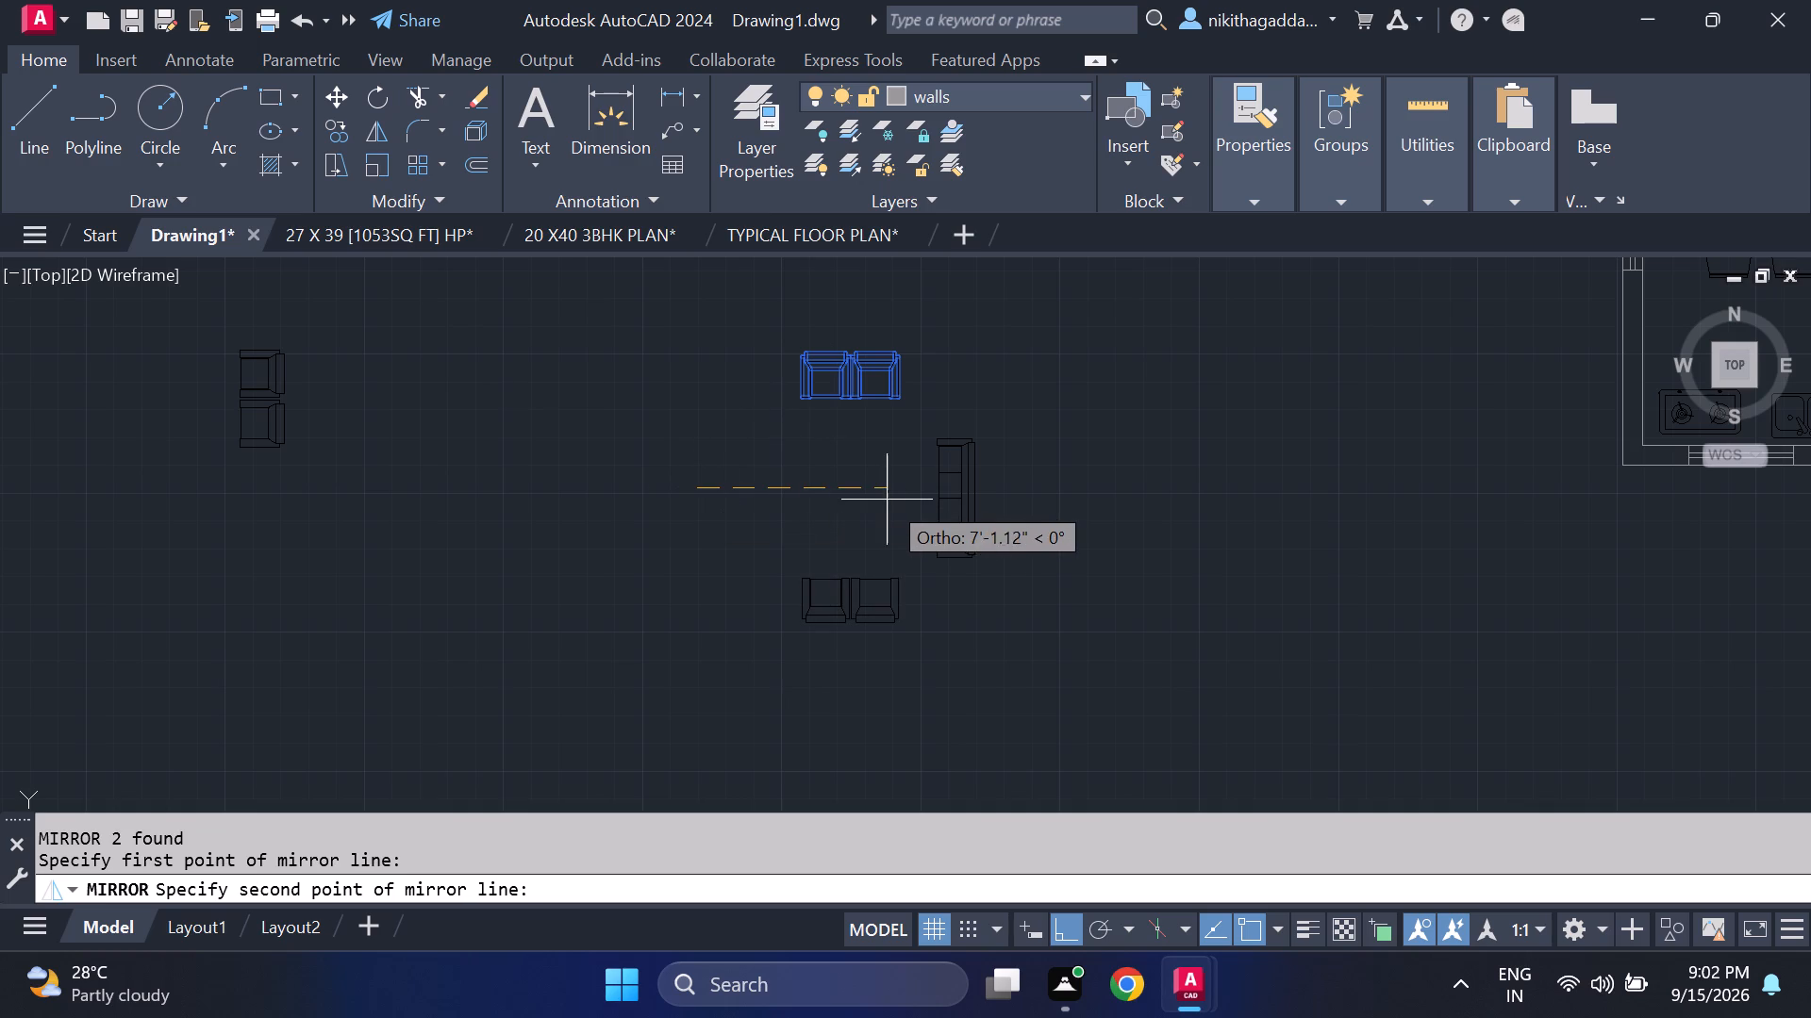
pyautogui.click(889, 500)
pyautogui.write('no')
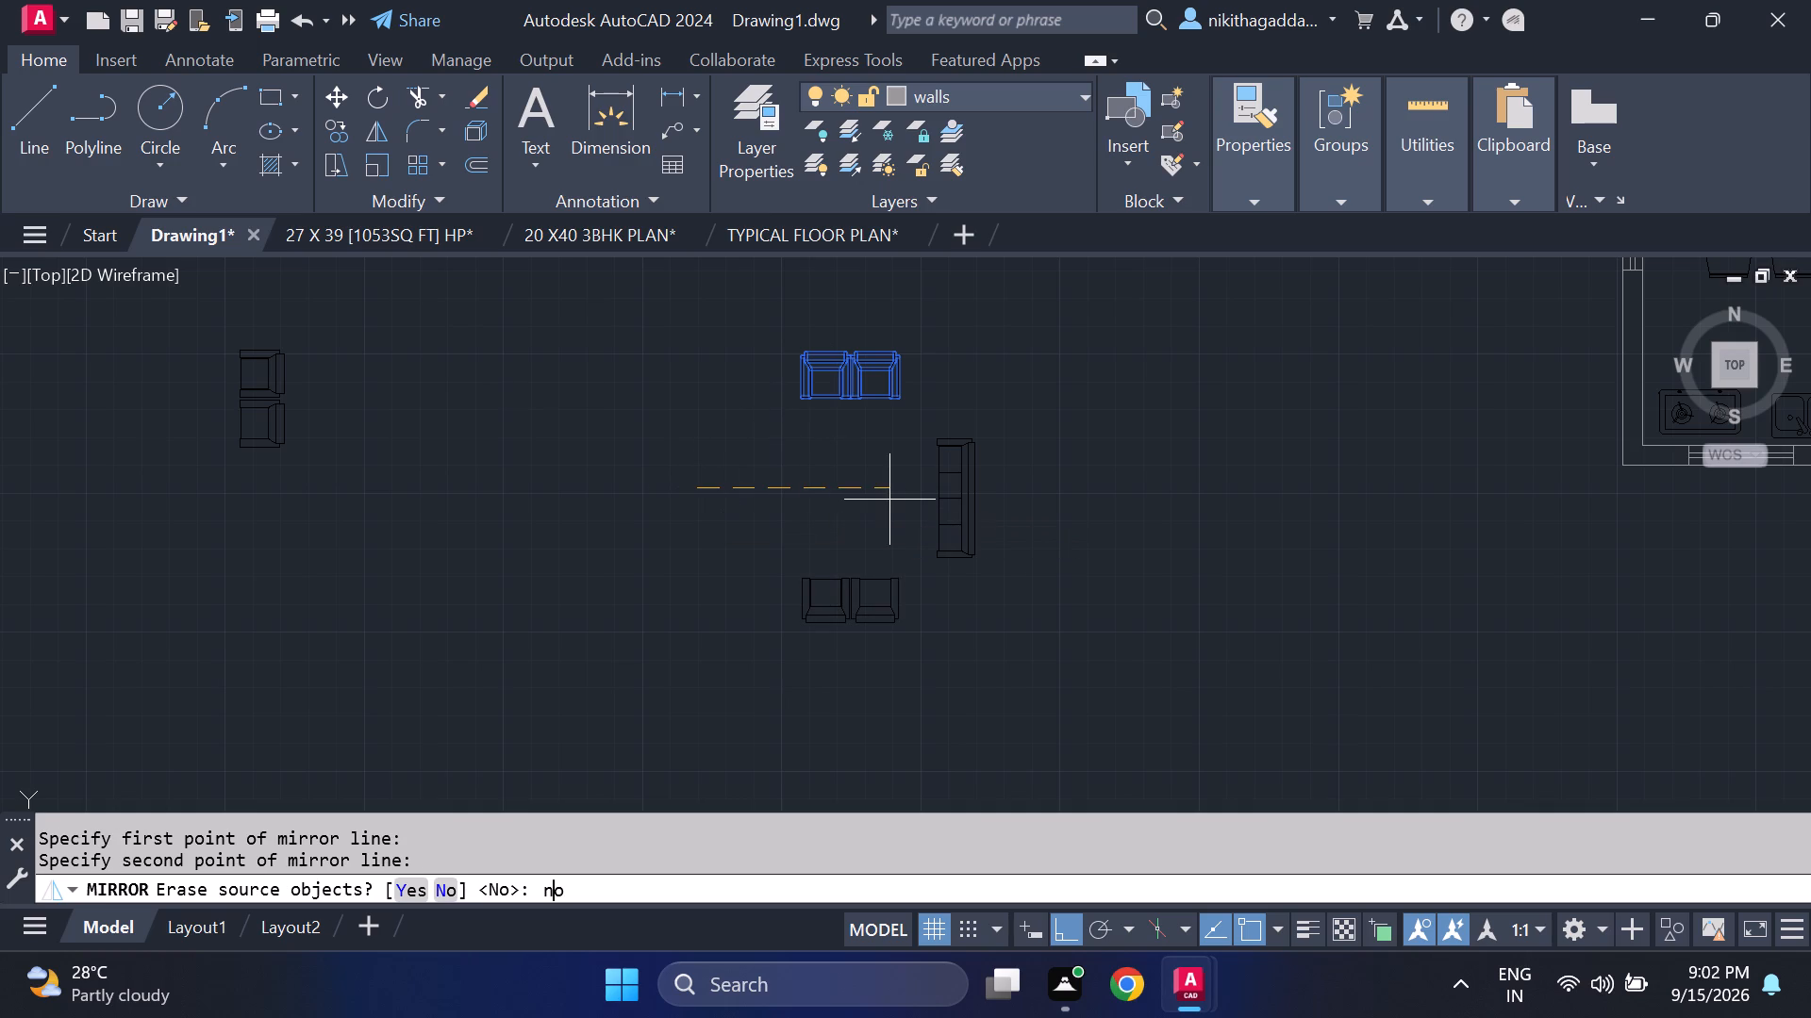
pyautogui.press('Return')
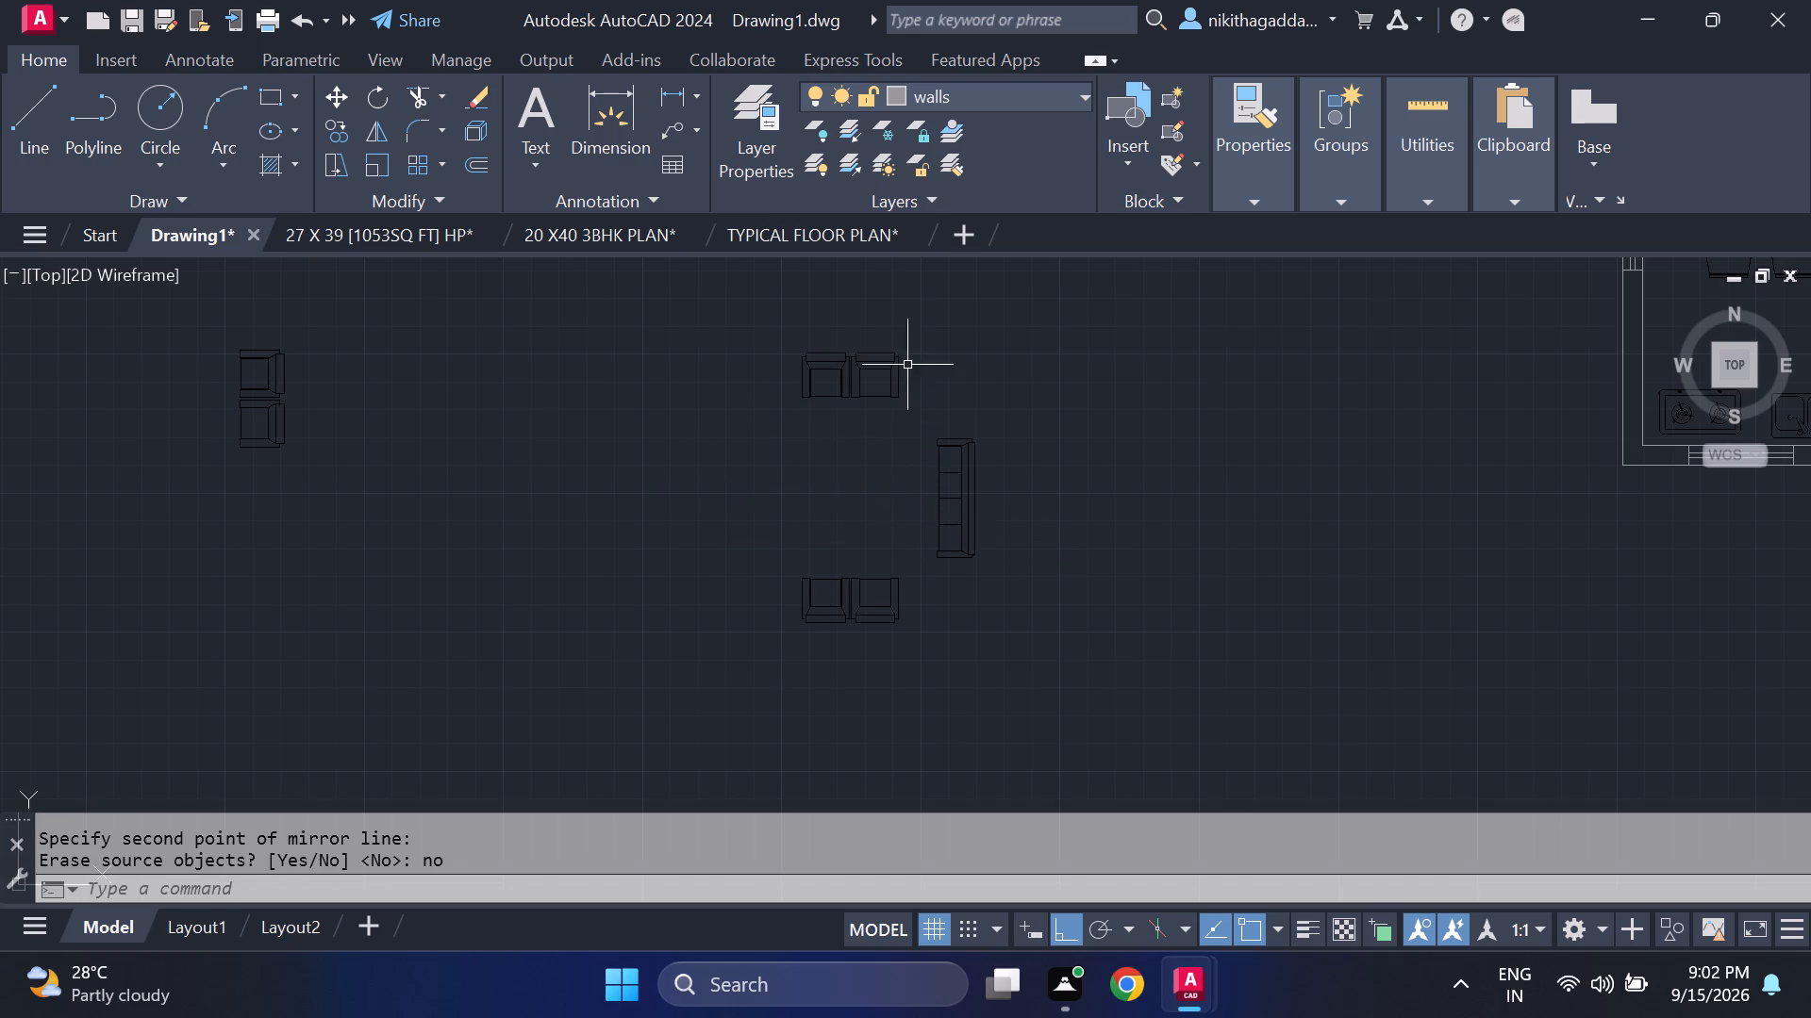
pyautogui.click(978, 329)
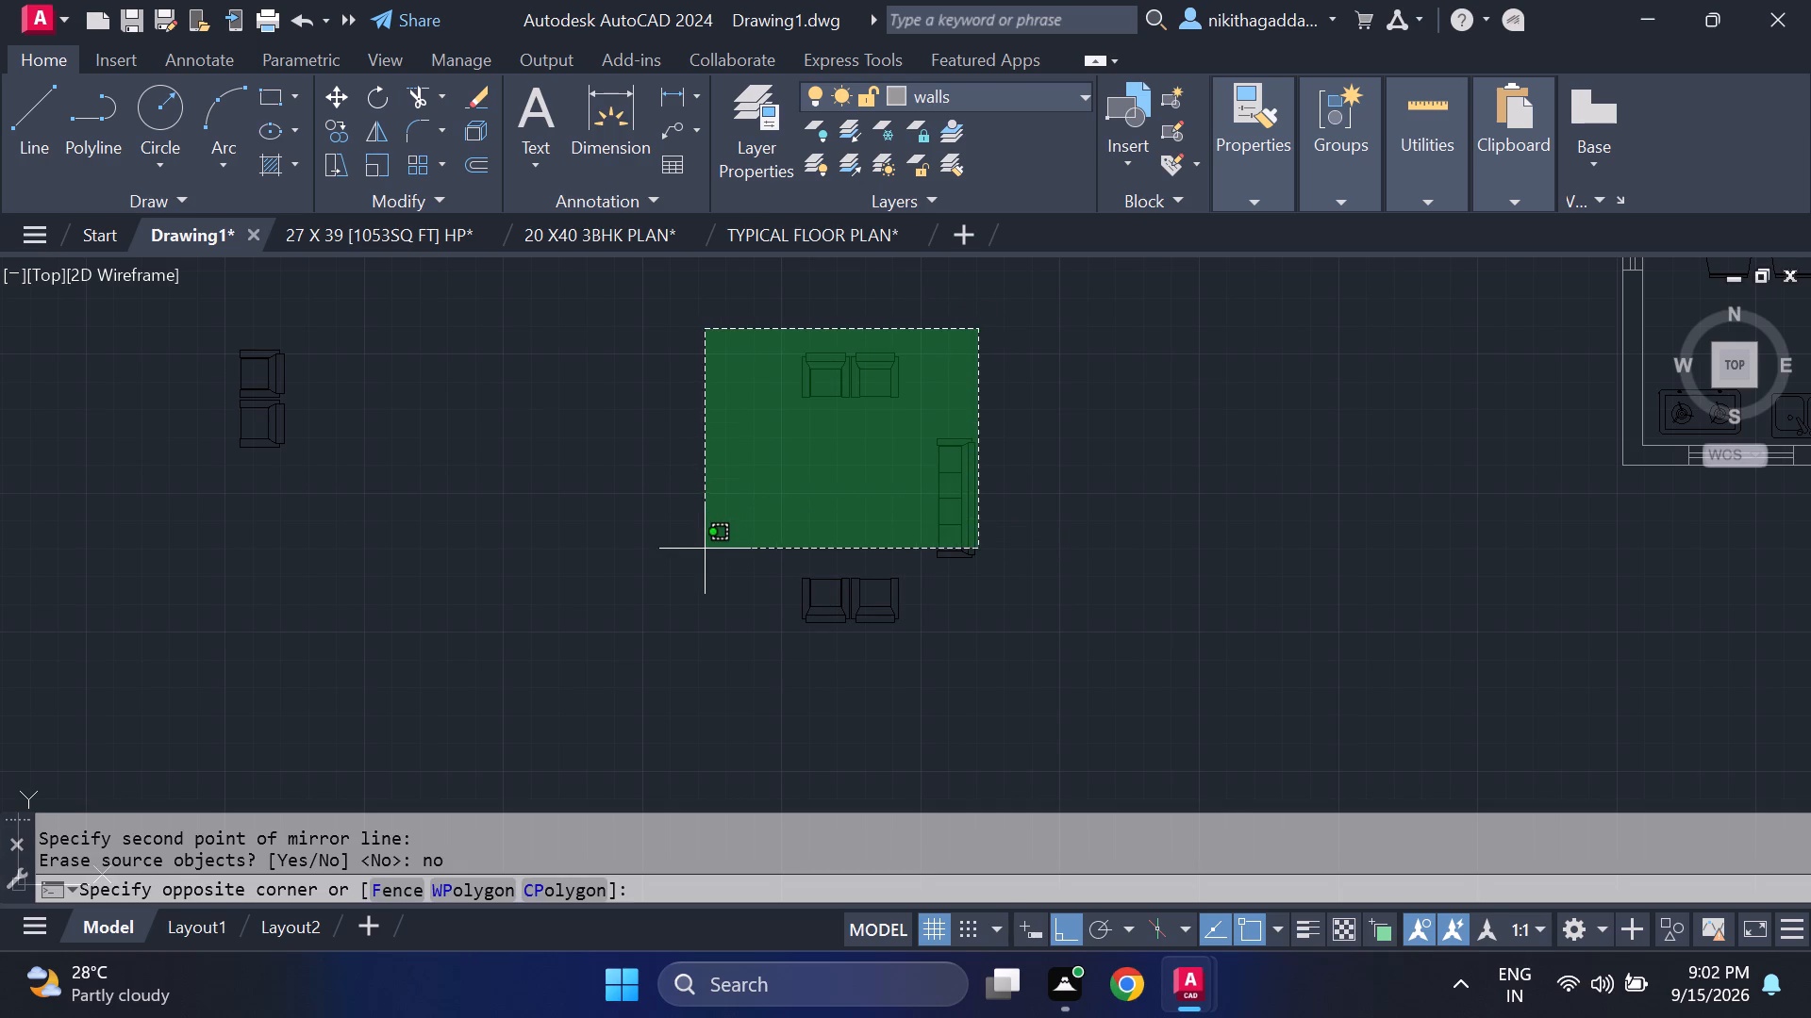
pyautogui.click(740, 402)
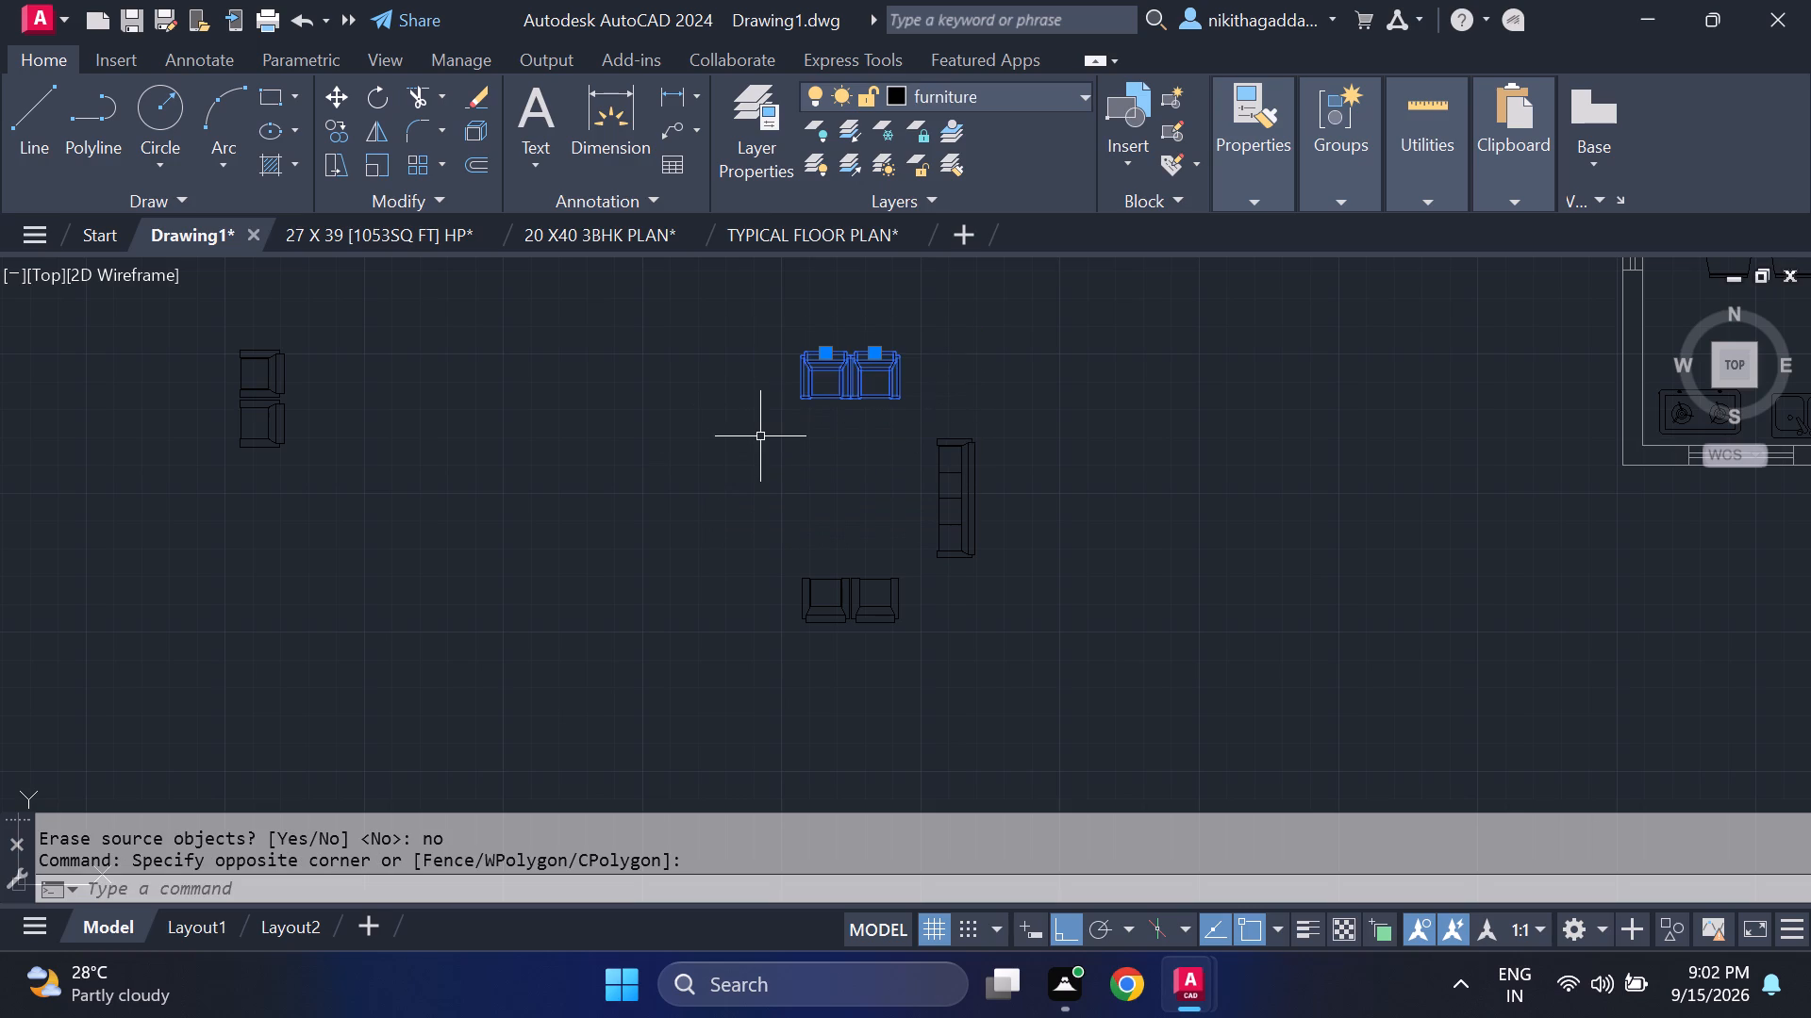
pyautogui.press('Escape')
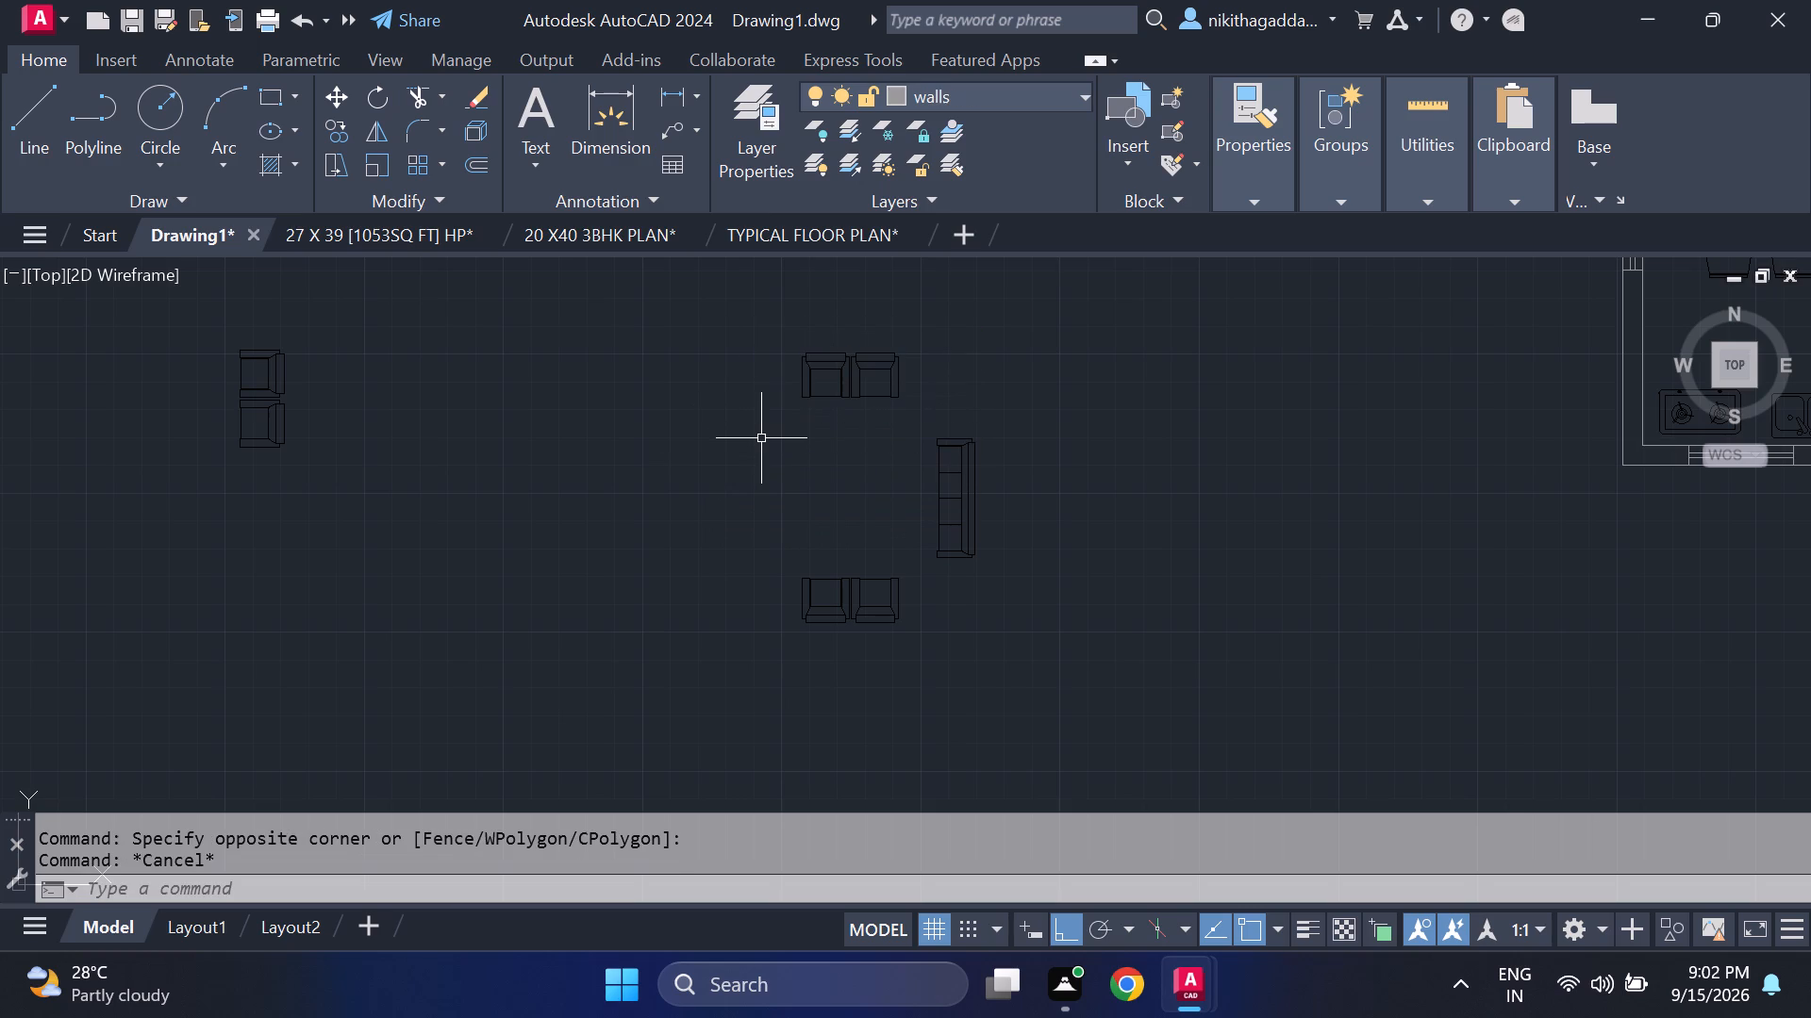
# Define a block named sofa from the long sofa and both facing armchair pairs, with its base point at the southwest armchair's centre.
pyautogui.click(1038, 327)
pyautogui.click(577, 682)
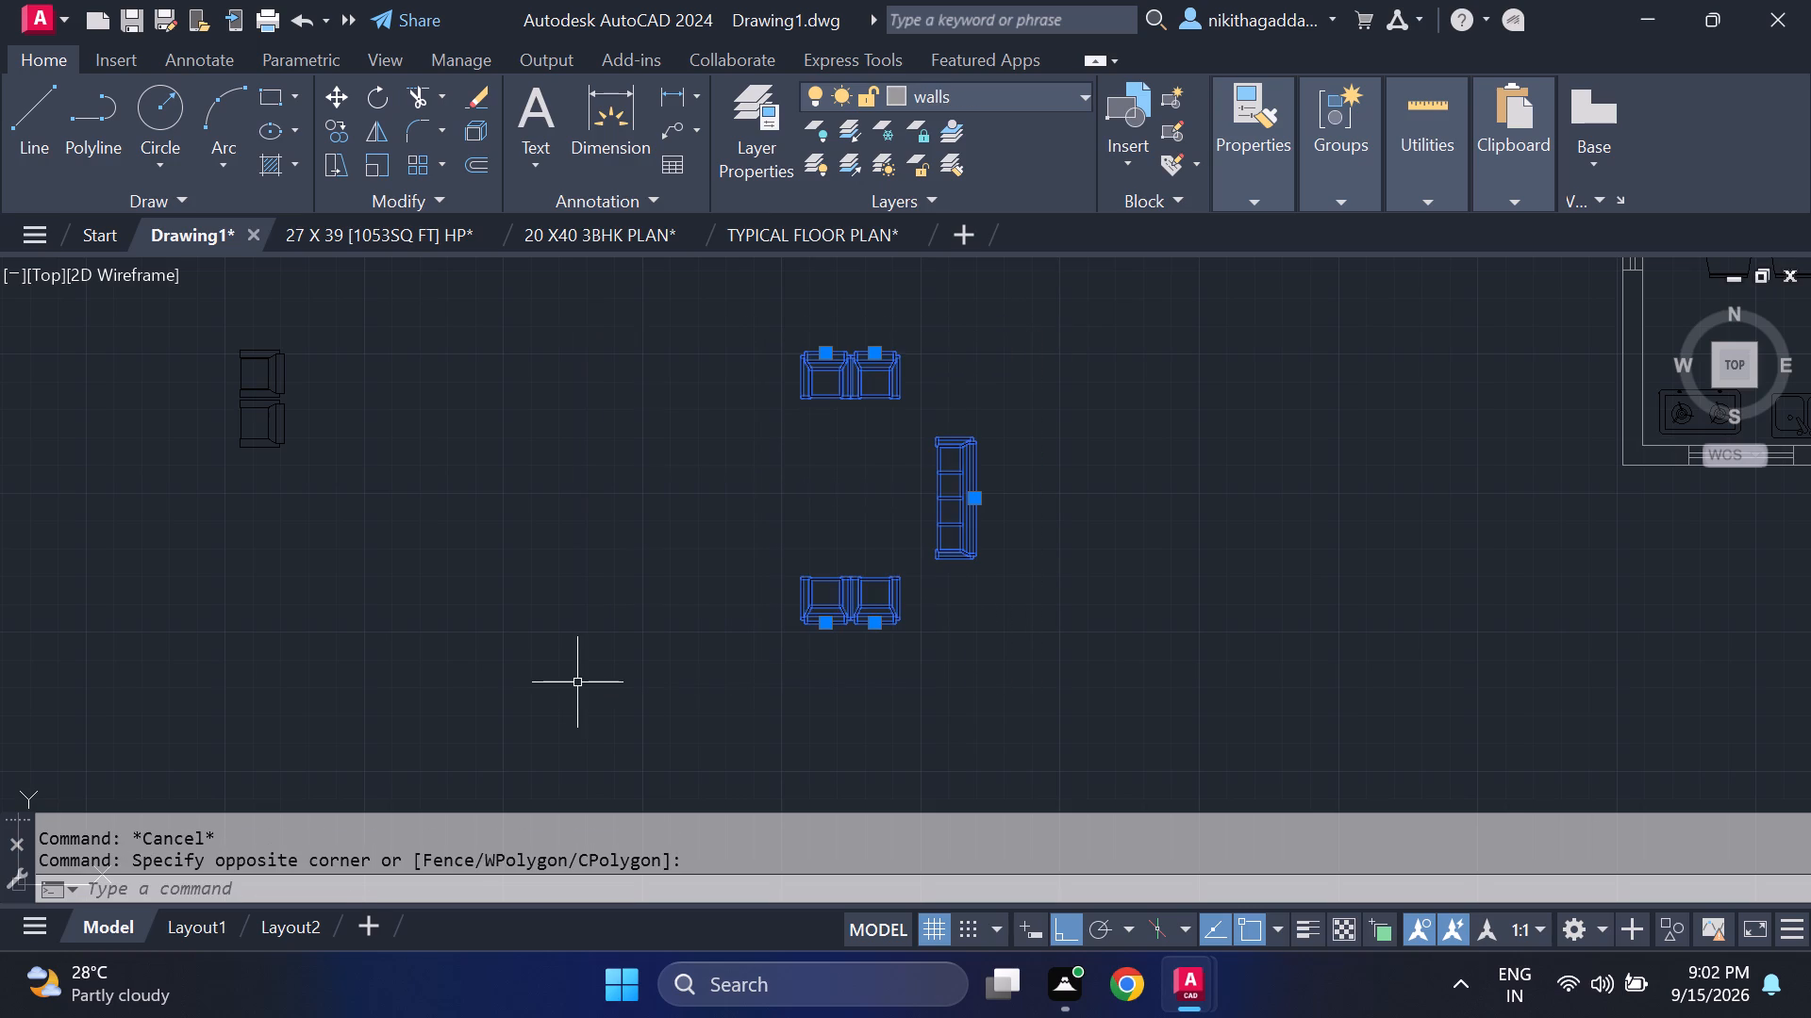
pyautogui.press('b')
pyautogui.press('Return')
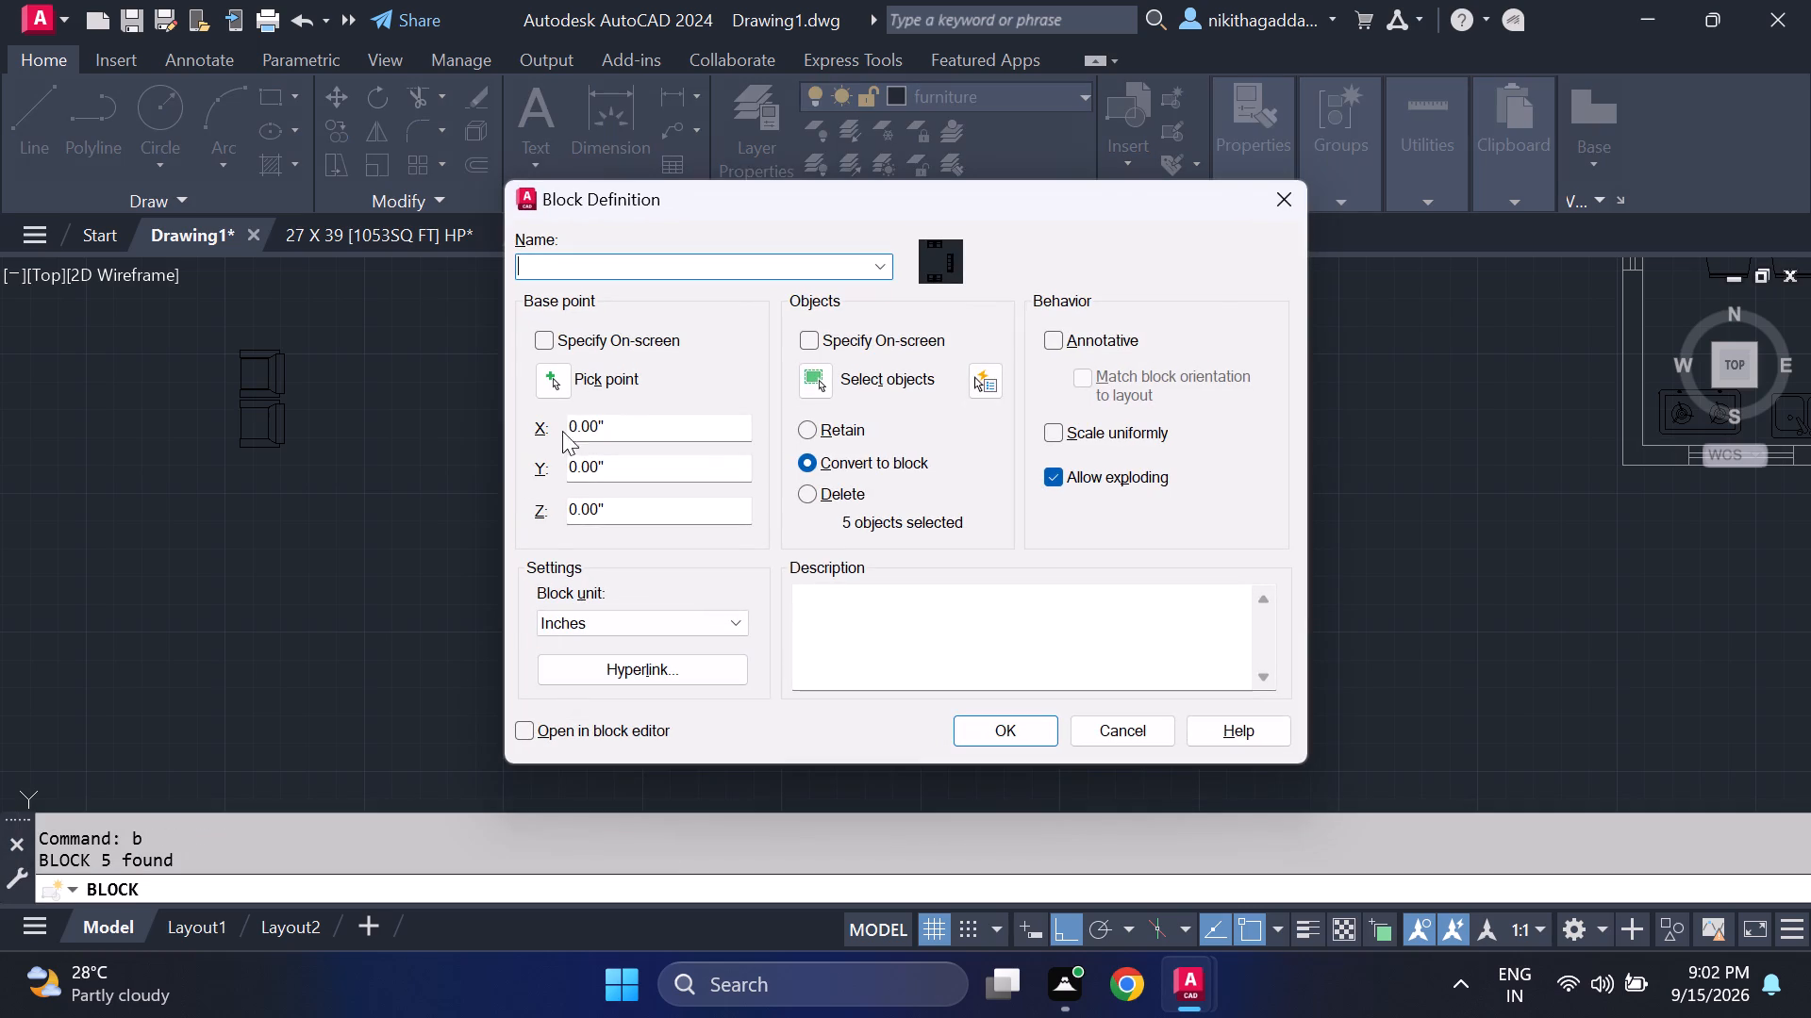
pyautogui.write('sofa')
pyautogui.click(547, 384)
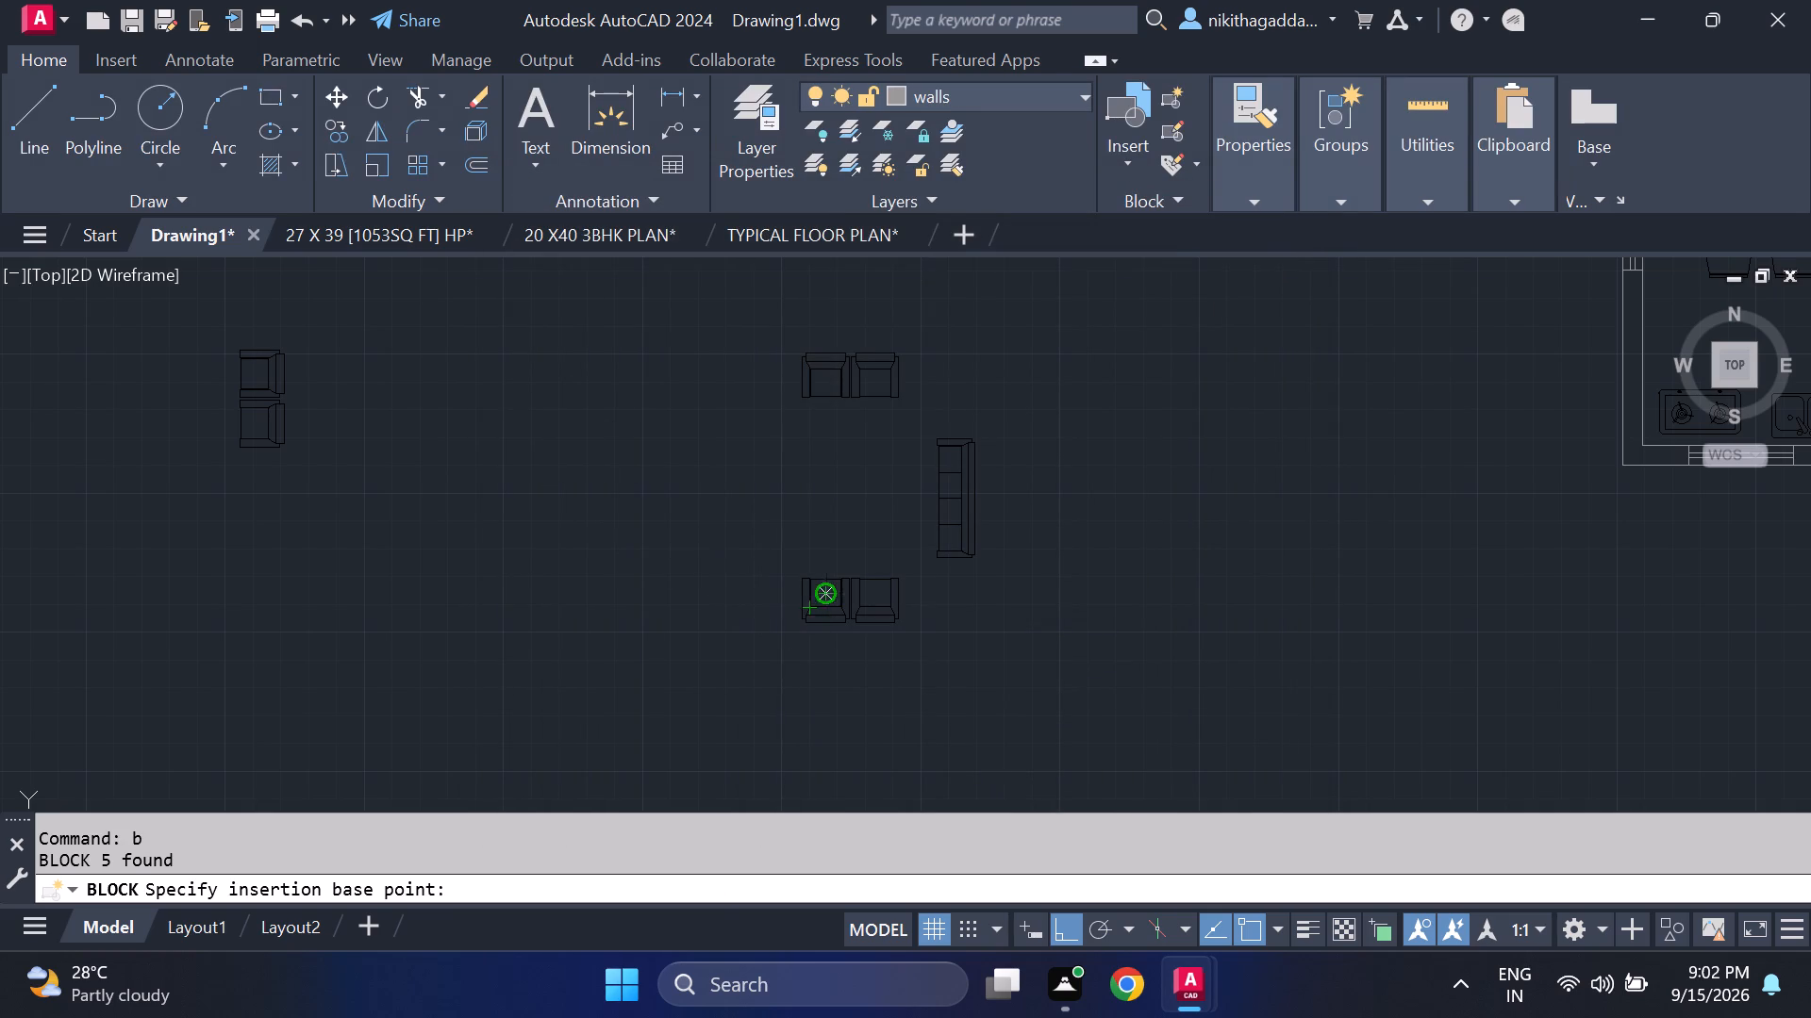
pyautogui.click(822, 594)
pyautogui.click(983, 719)
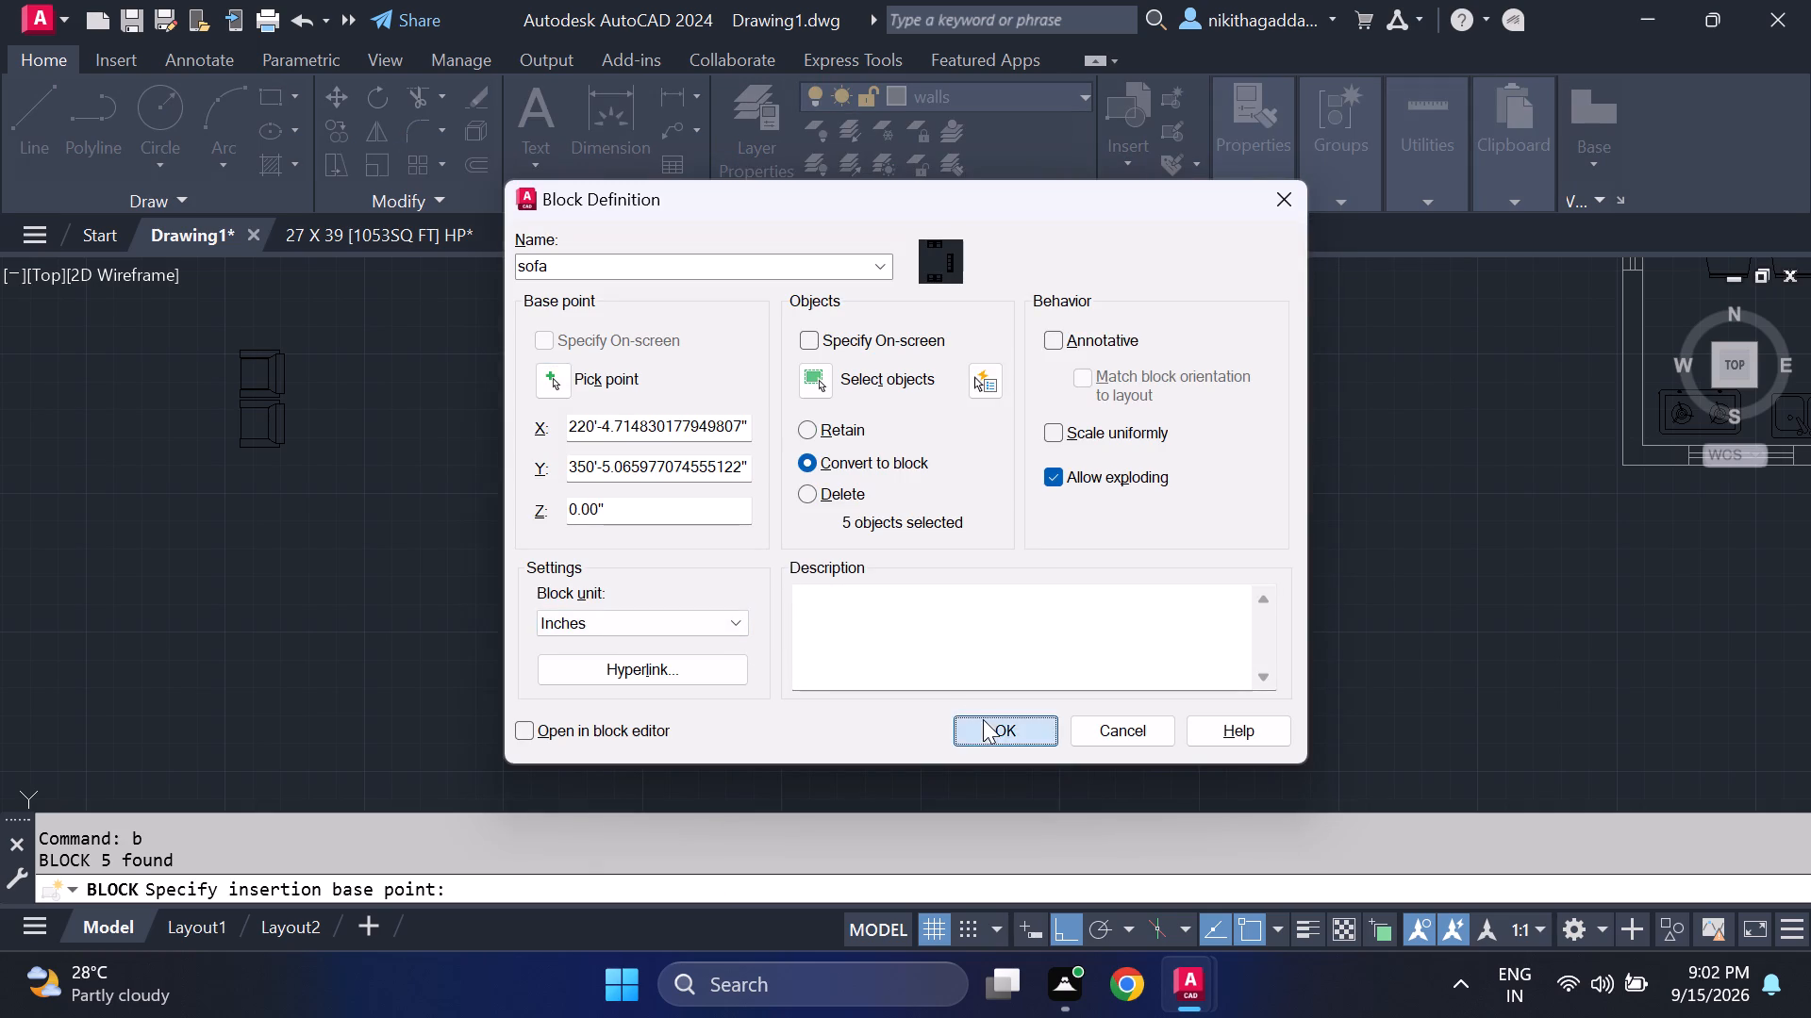
# Scale the sofa block up to about 1.4 times its size, using the midpoint of the long sofa's back edge as base point.
pyautogui.scroll(1, 910, 668)
pyautogui.scroll(-3, 915, 663)
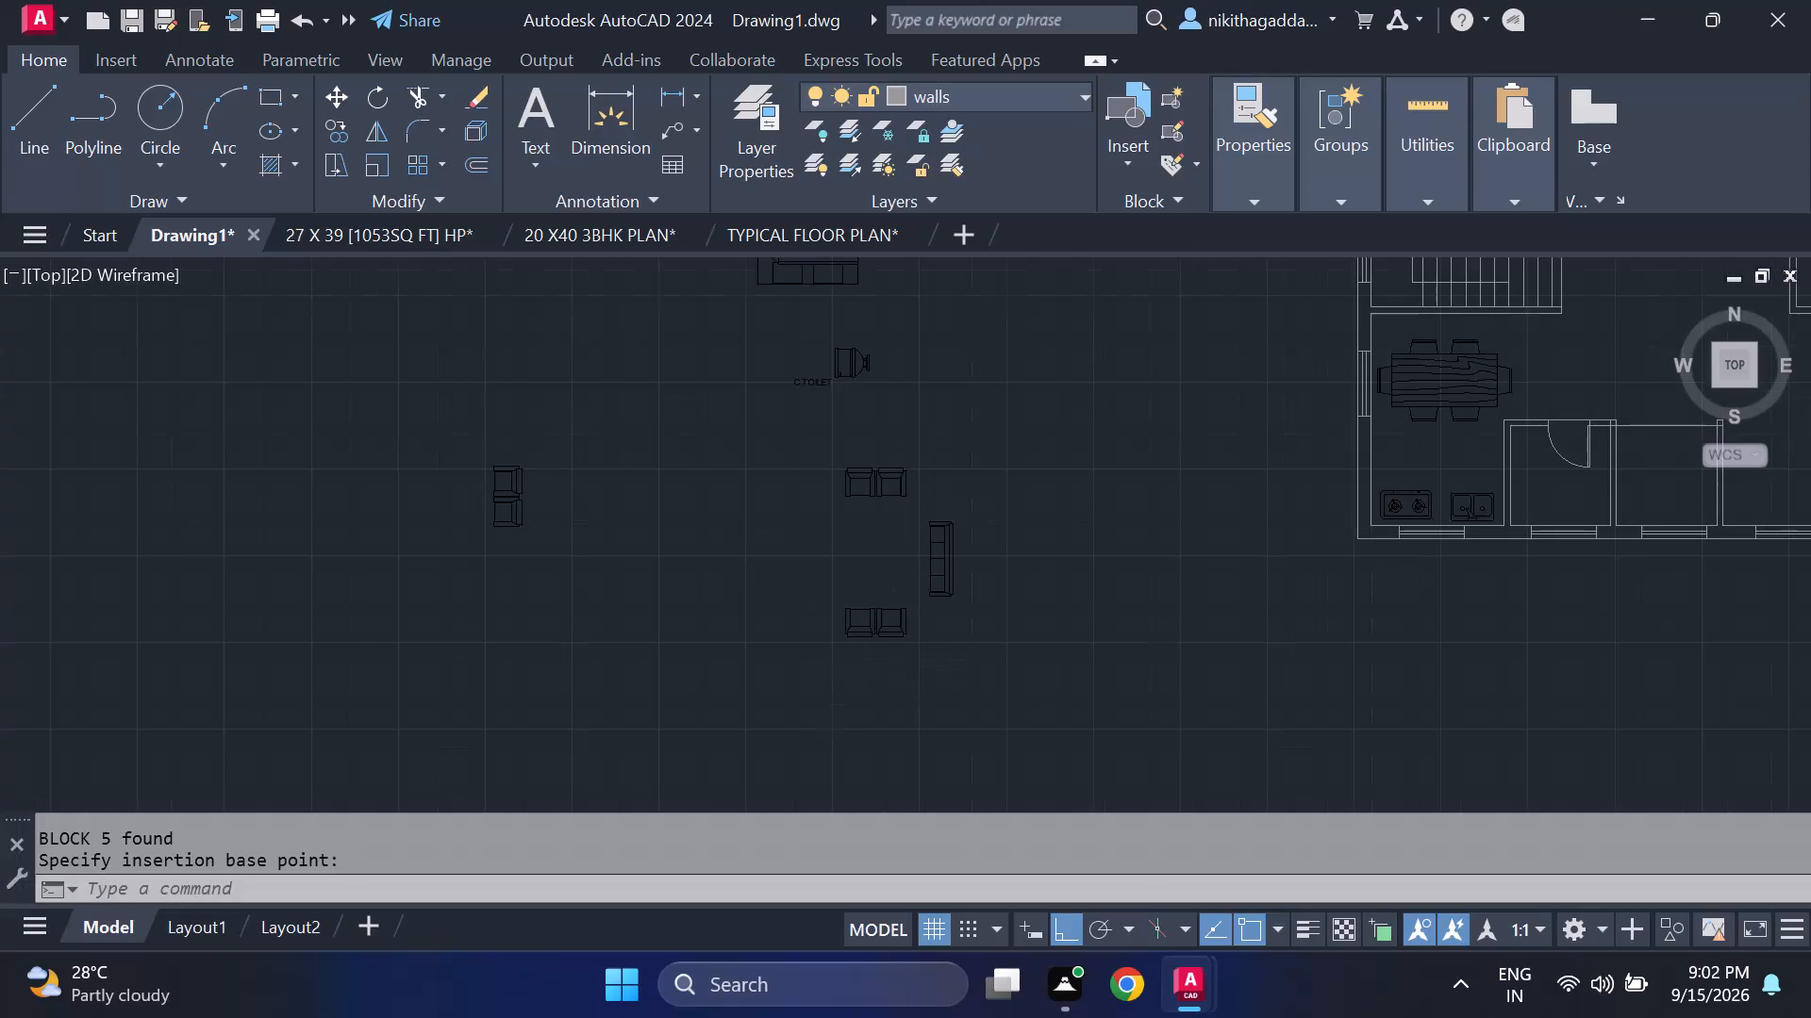
pyautogui.scroll(2, 915, 663)
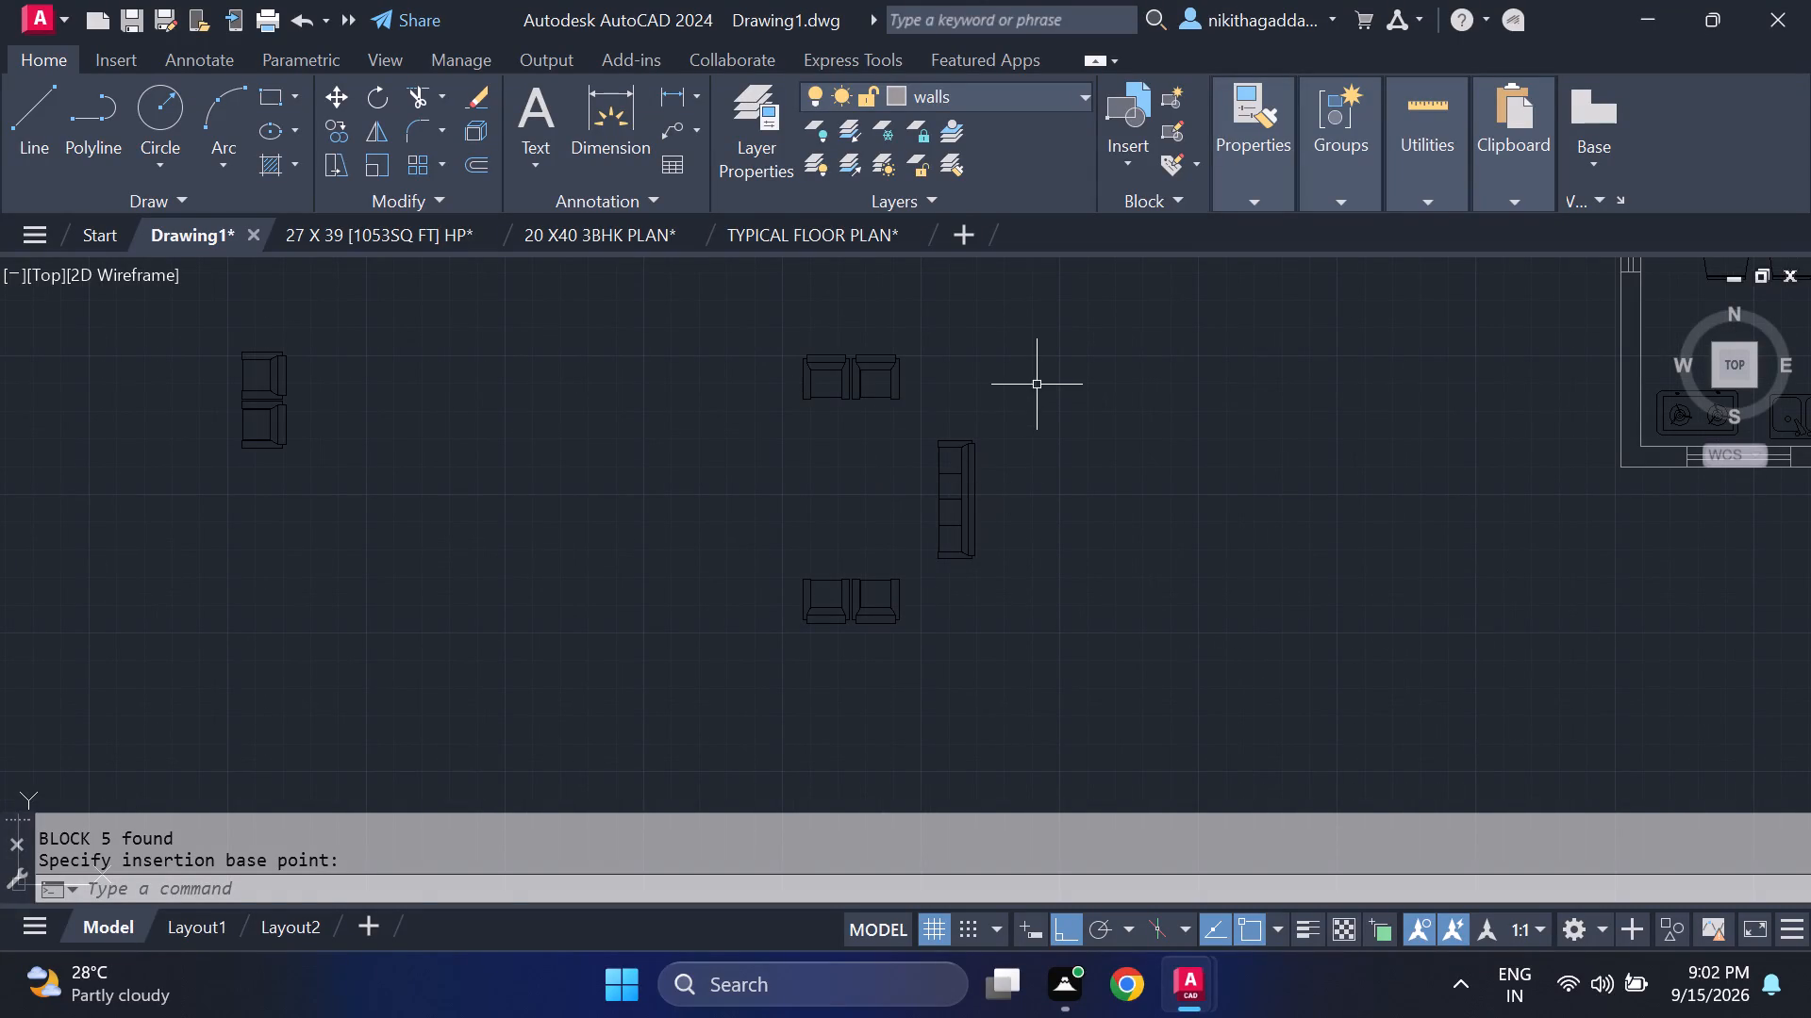
pyautogui.click(1037, 384)
pyautogui.click(690, 665)
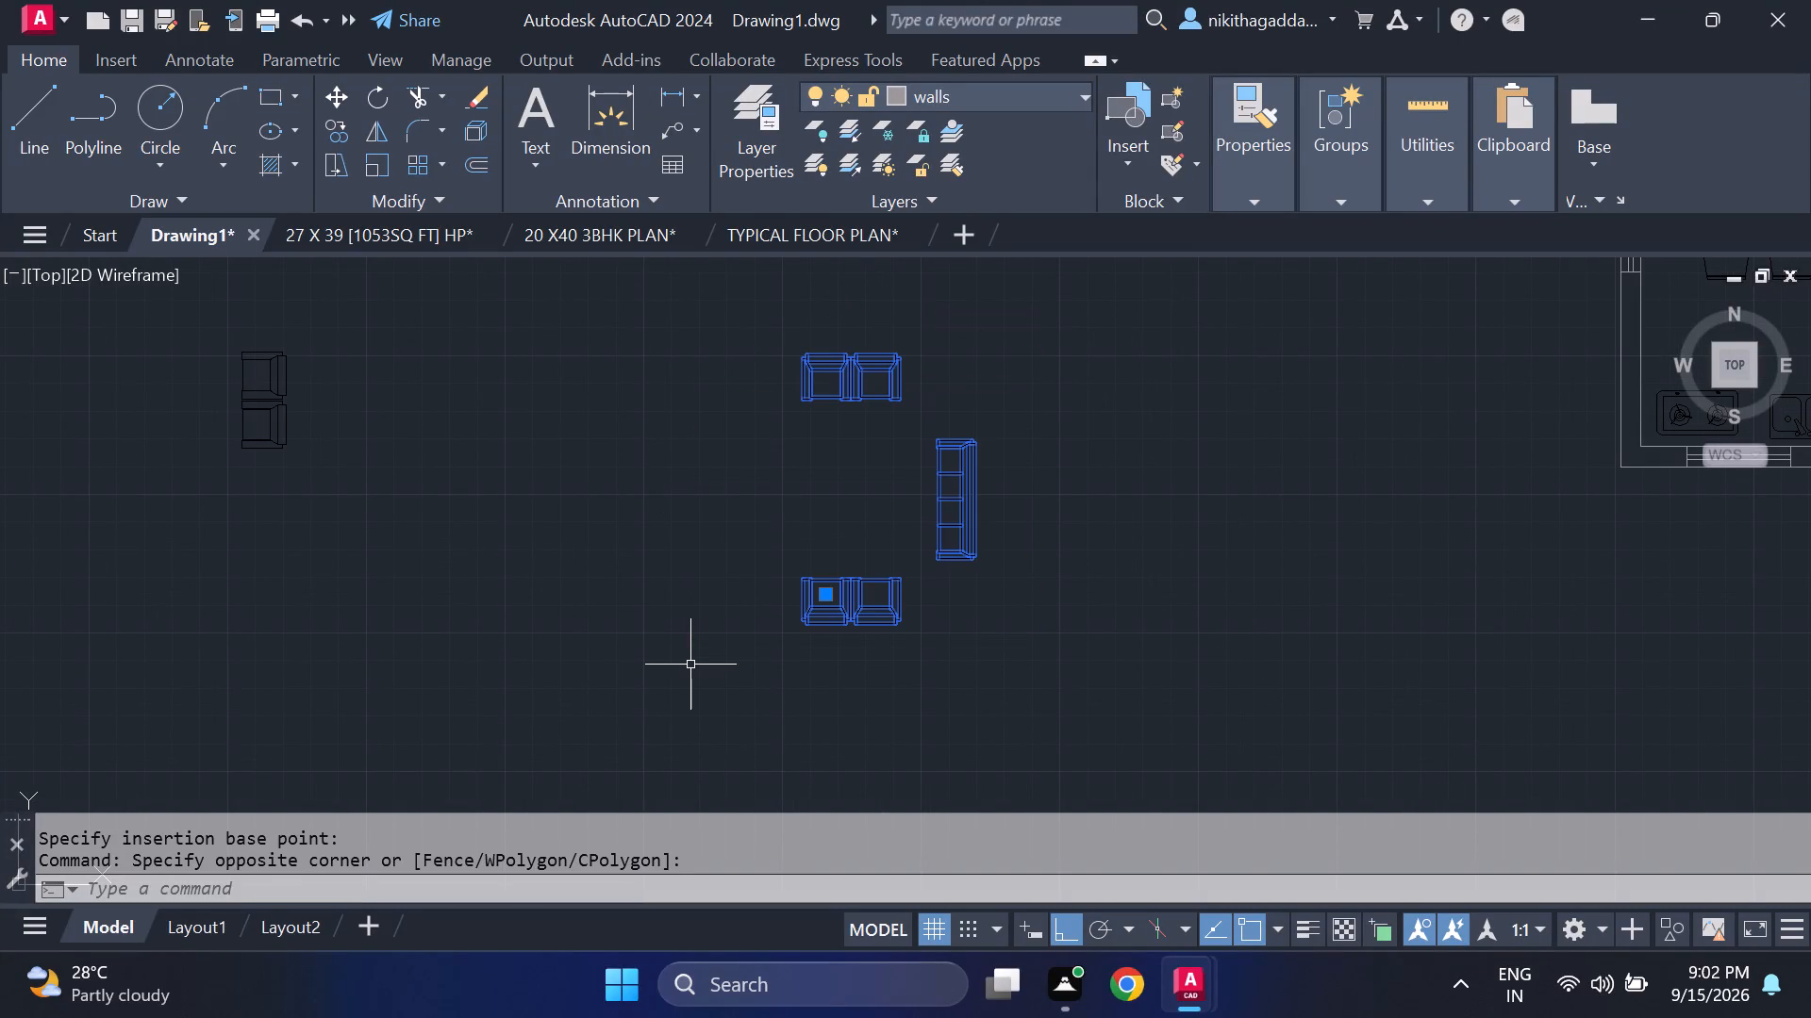
pyautogui.write('scale')
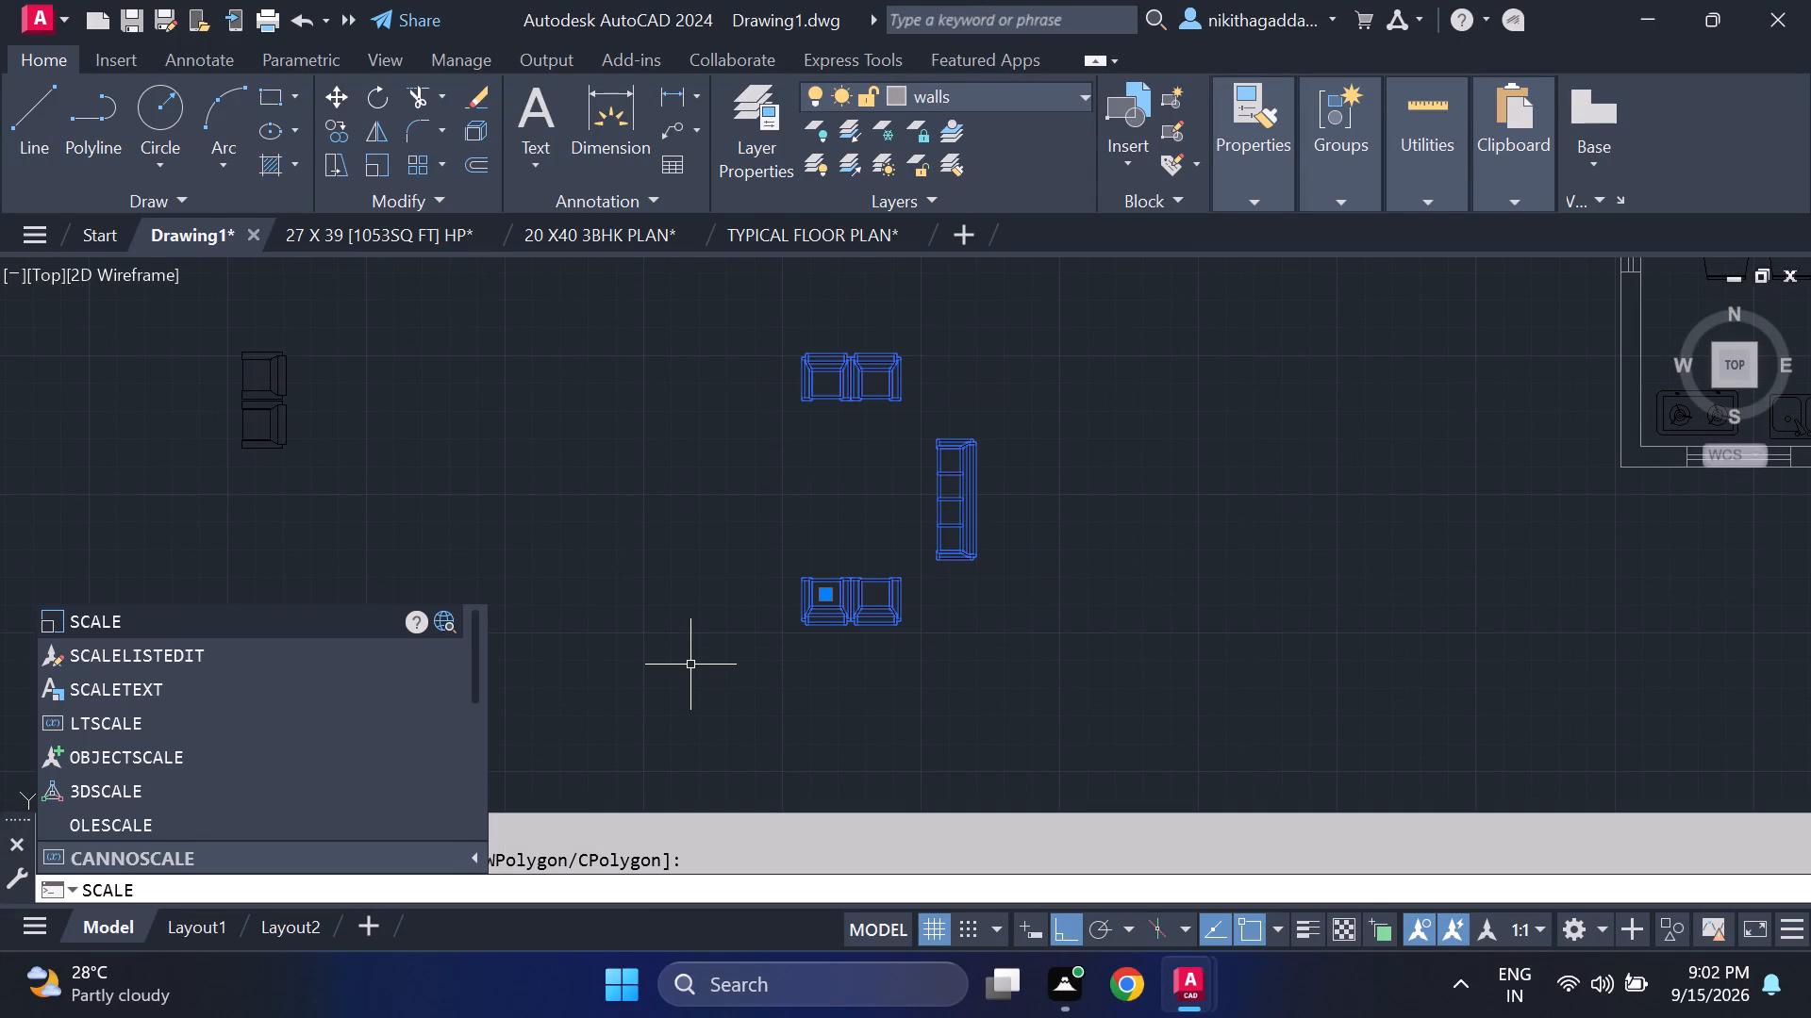
pyautogui.click(168, 612)
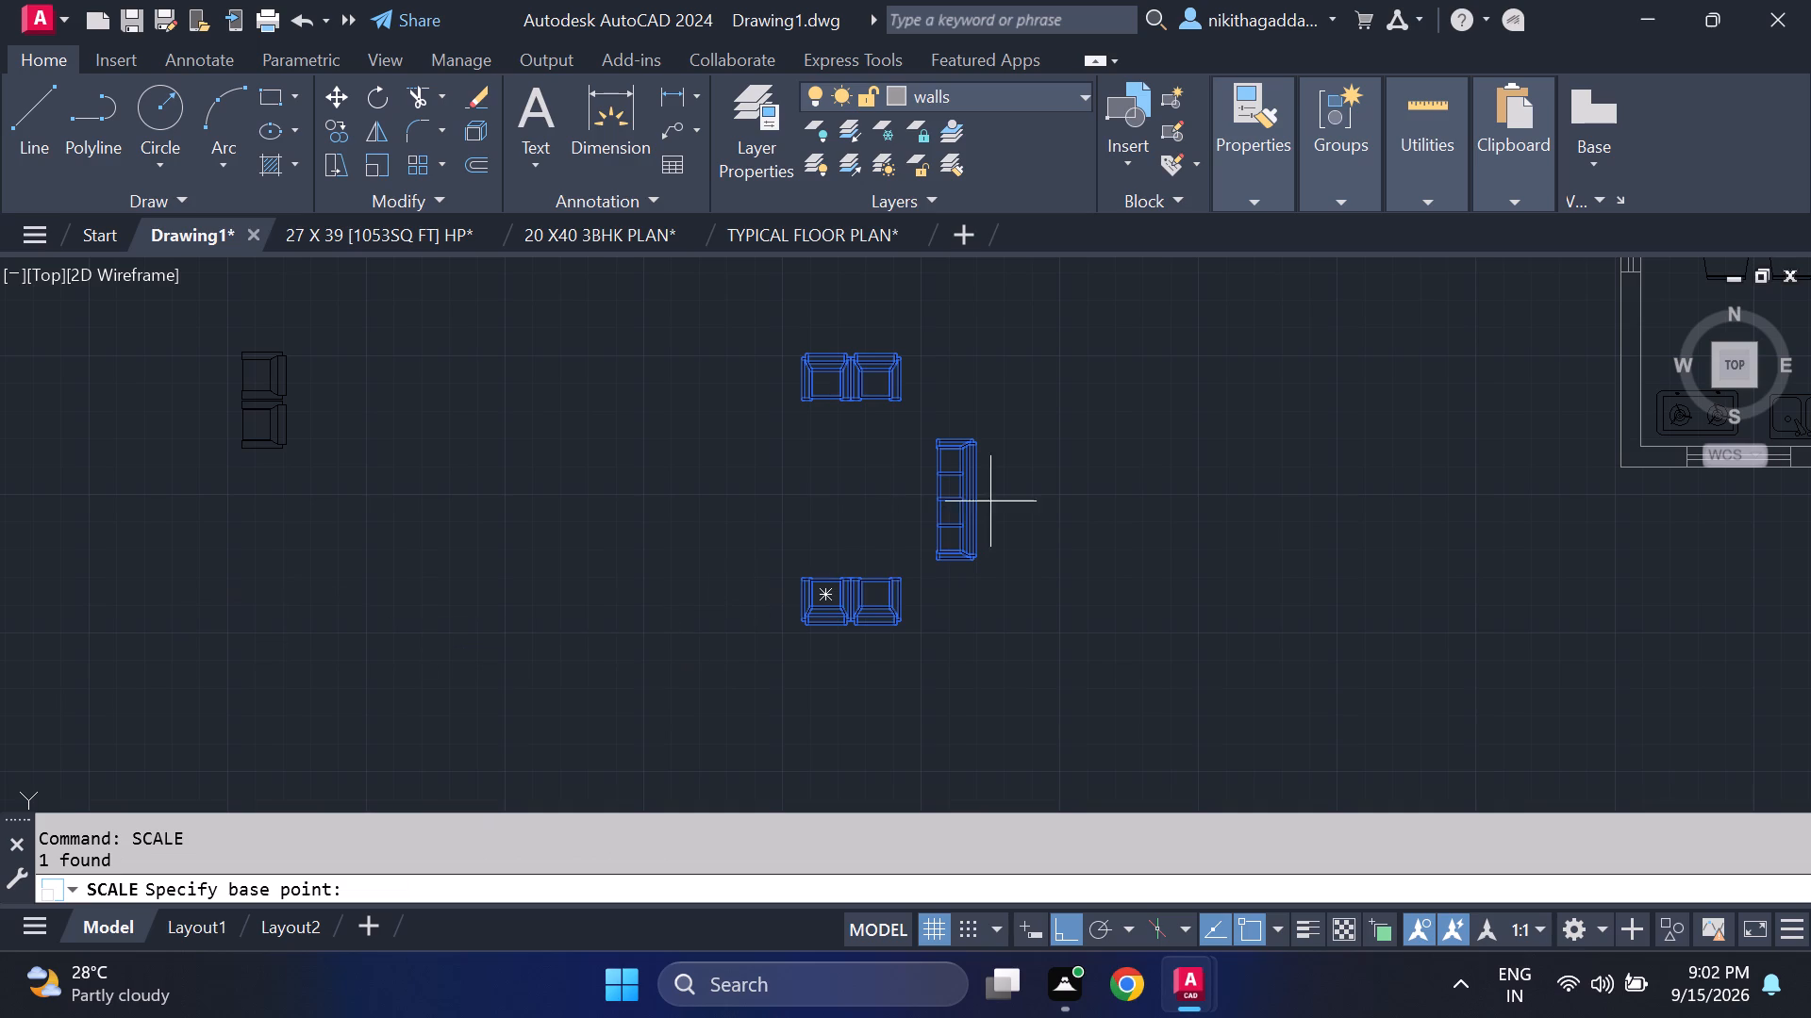
pyautogui.click(977, 494)
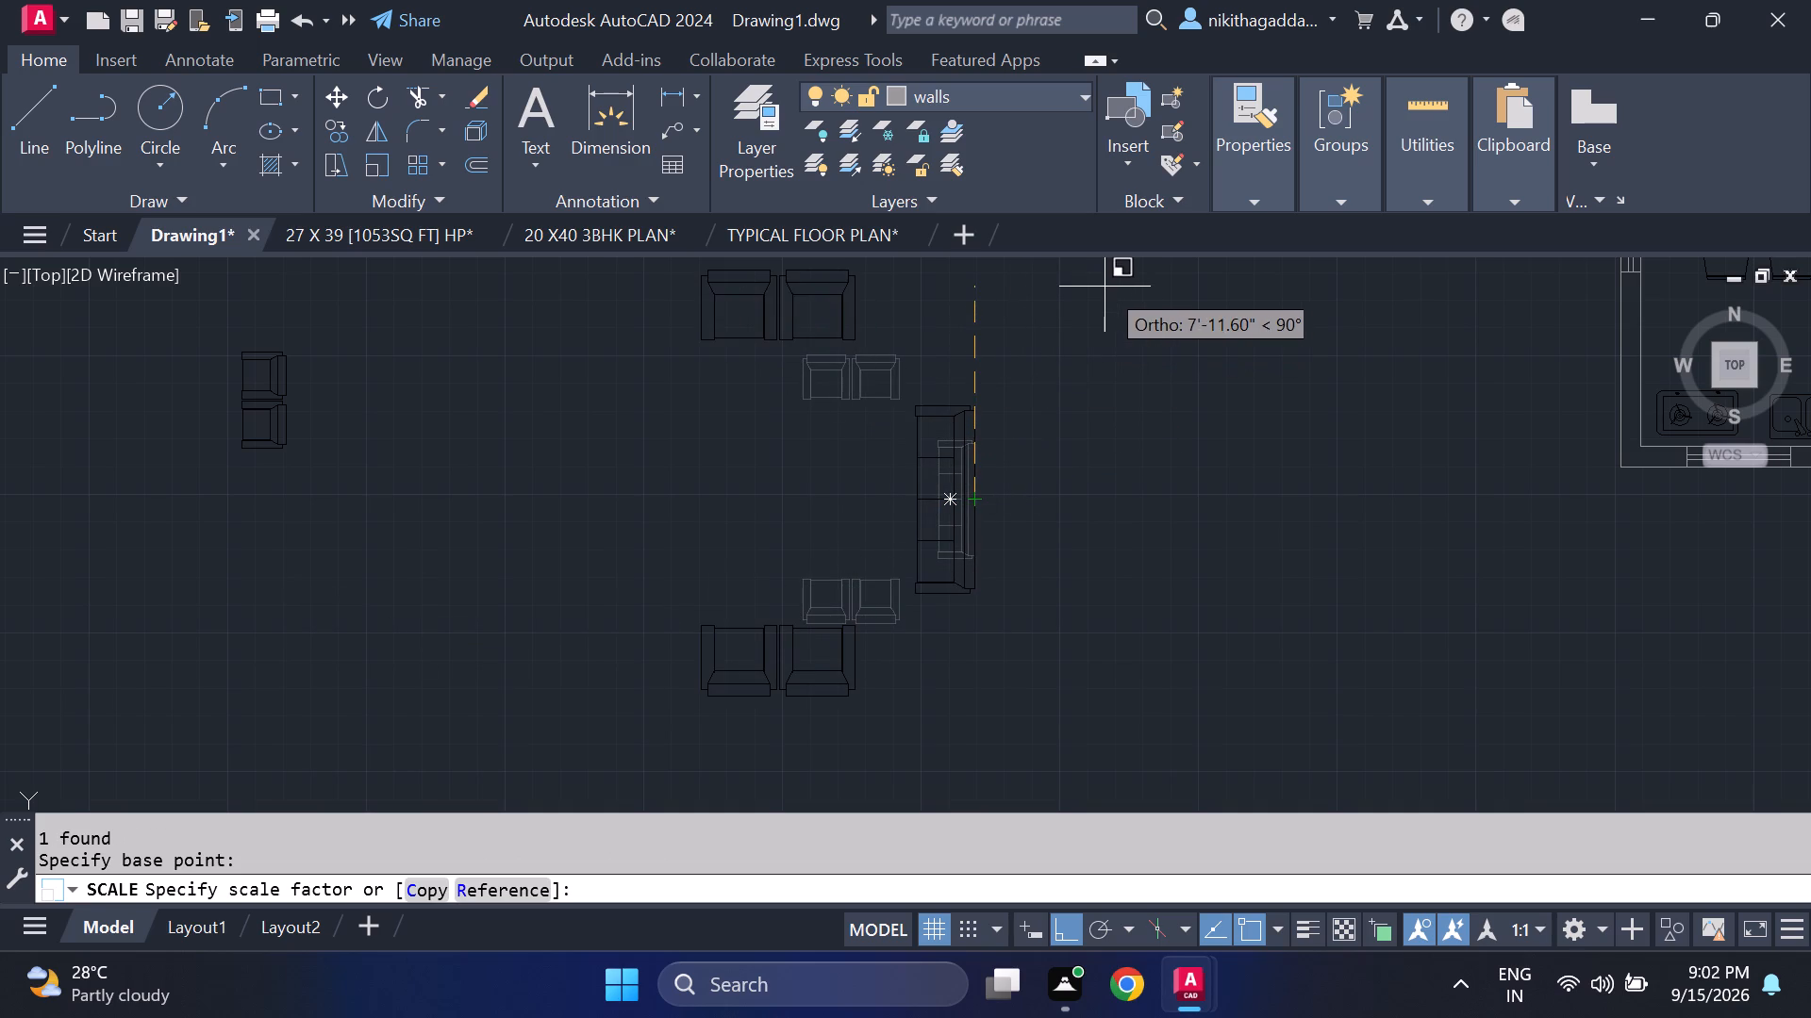
pyautogui.click(1098, 314)
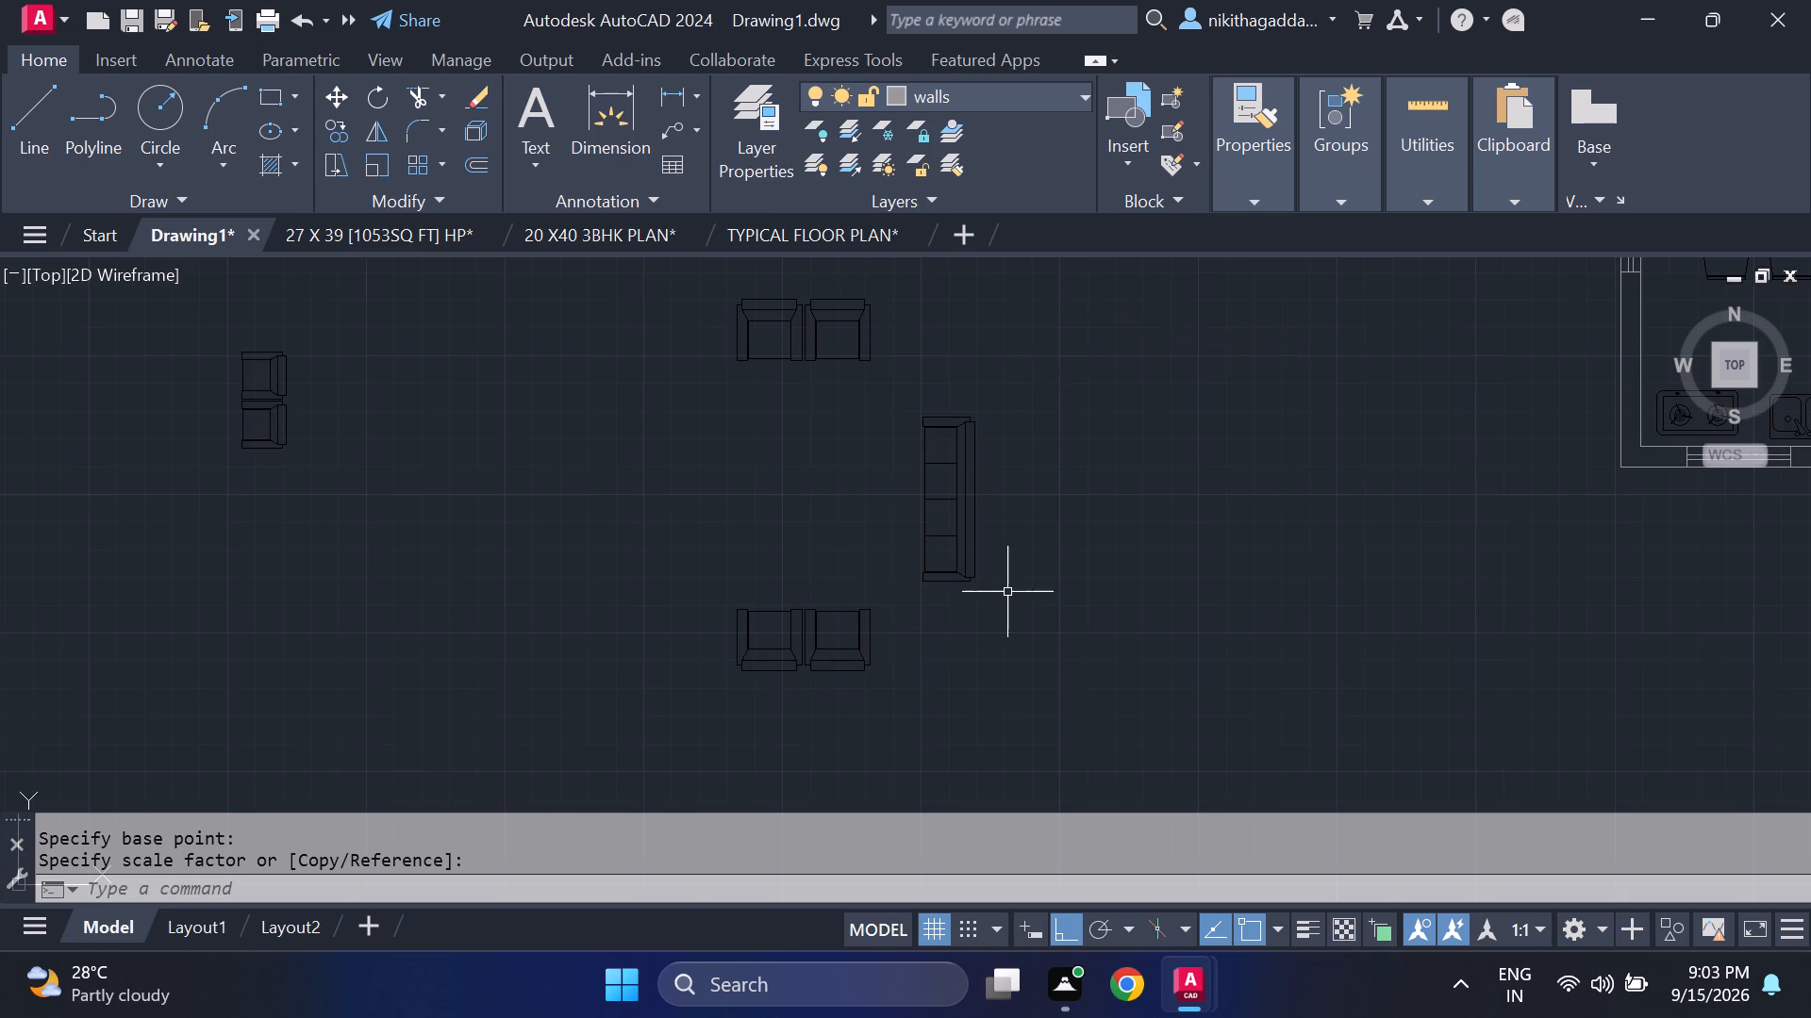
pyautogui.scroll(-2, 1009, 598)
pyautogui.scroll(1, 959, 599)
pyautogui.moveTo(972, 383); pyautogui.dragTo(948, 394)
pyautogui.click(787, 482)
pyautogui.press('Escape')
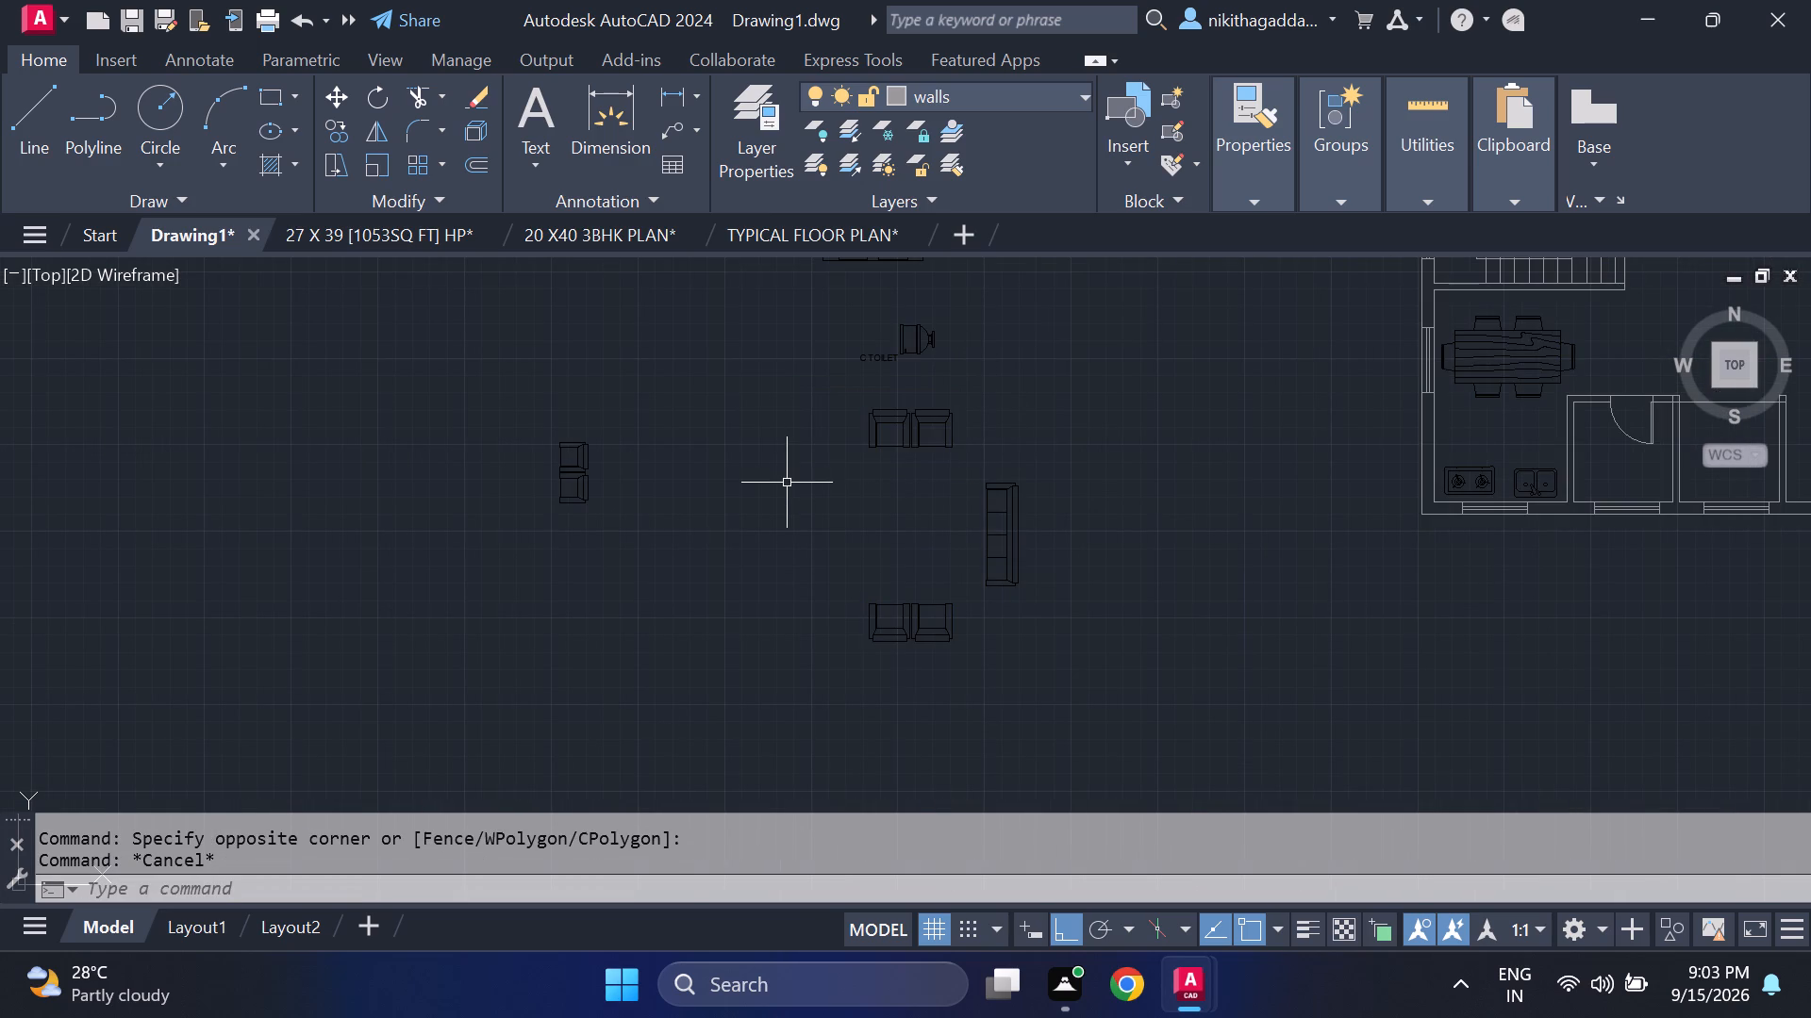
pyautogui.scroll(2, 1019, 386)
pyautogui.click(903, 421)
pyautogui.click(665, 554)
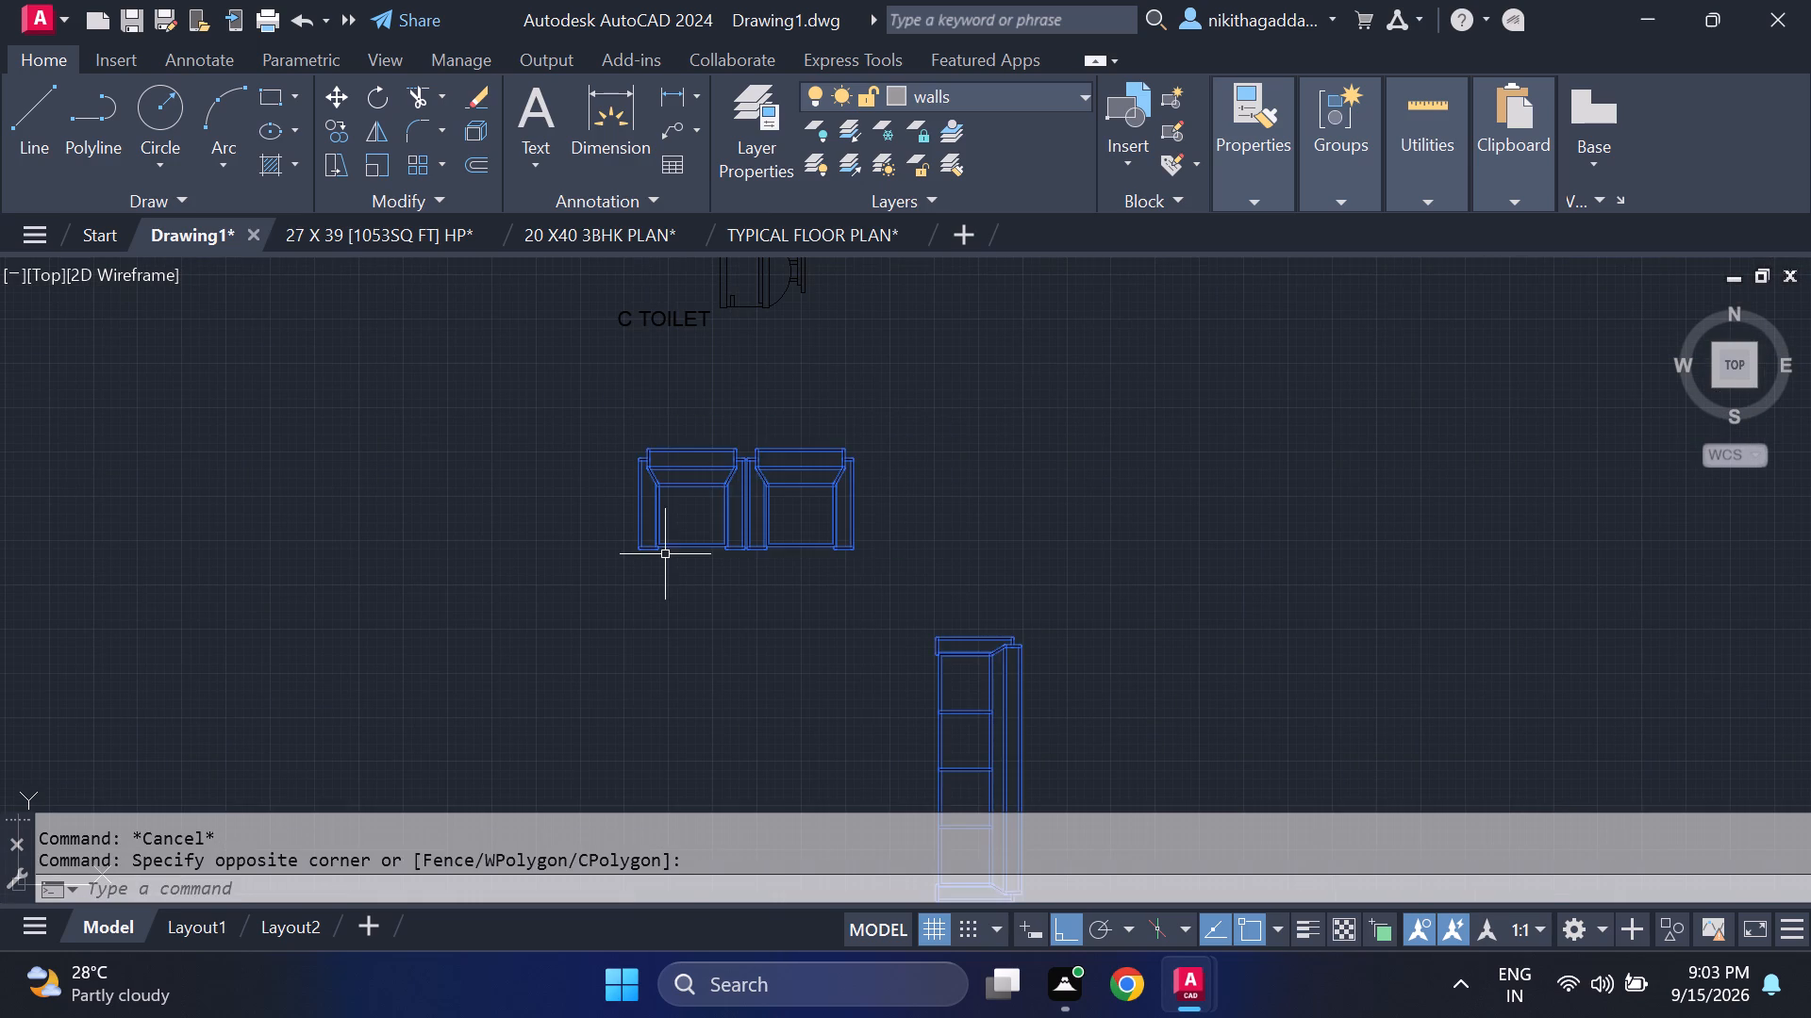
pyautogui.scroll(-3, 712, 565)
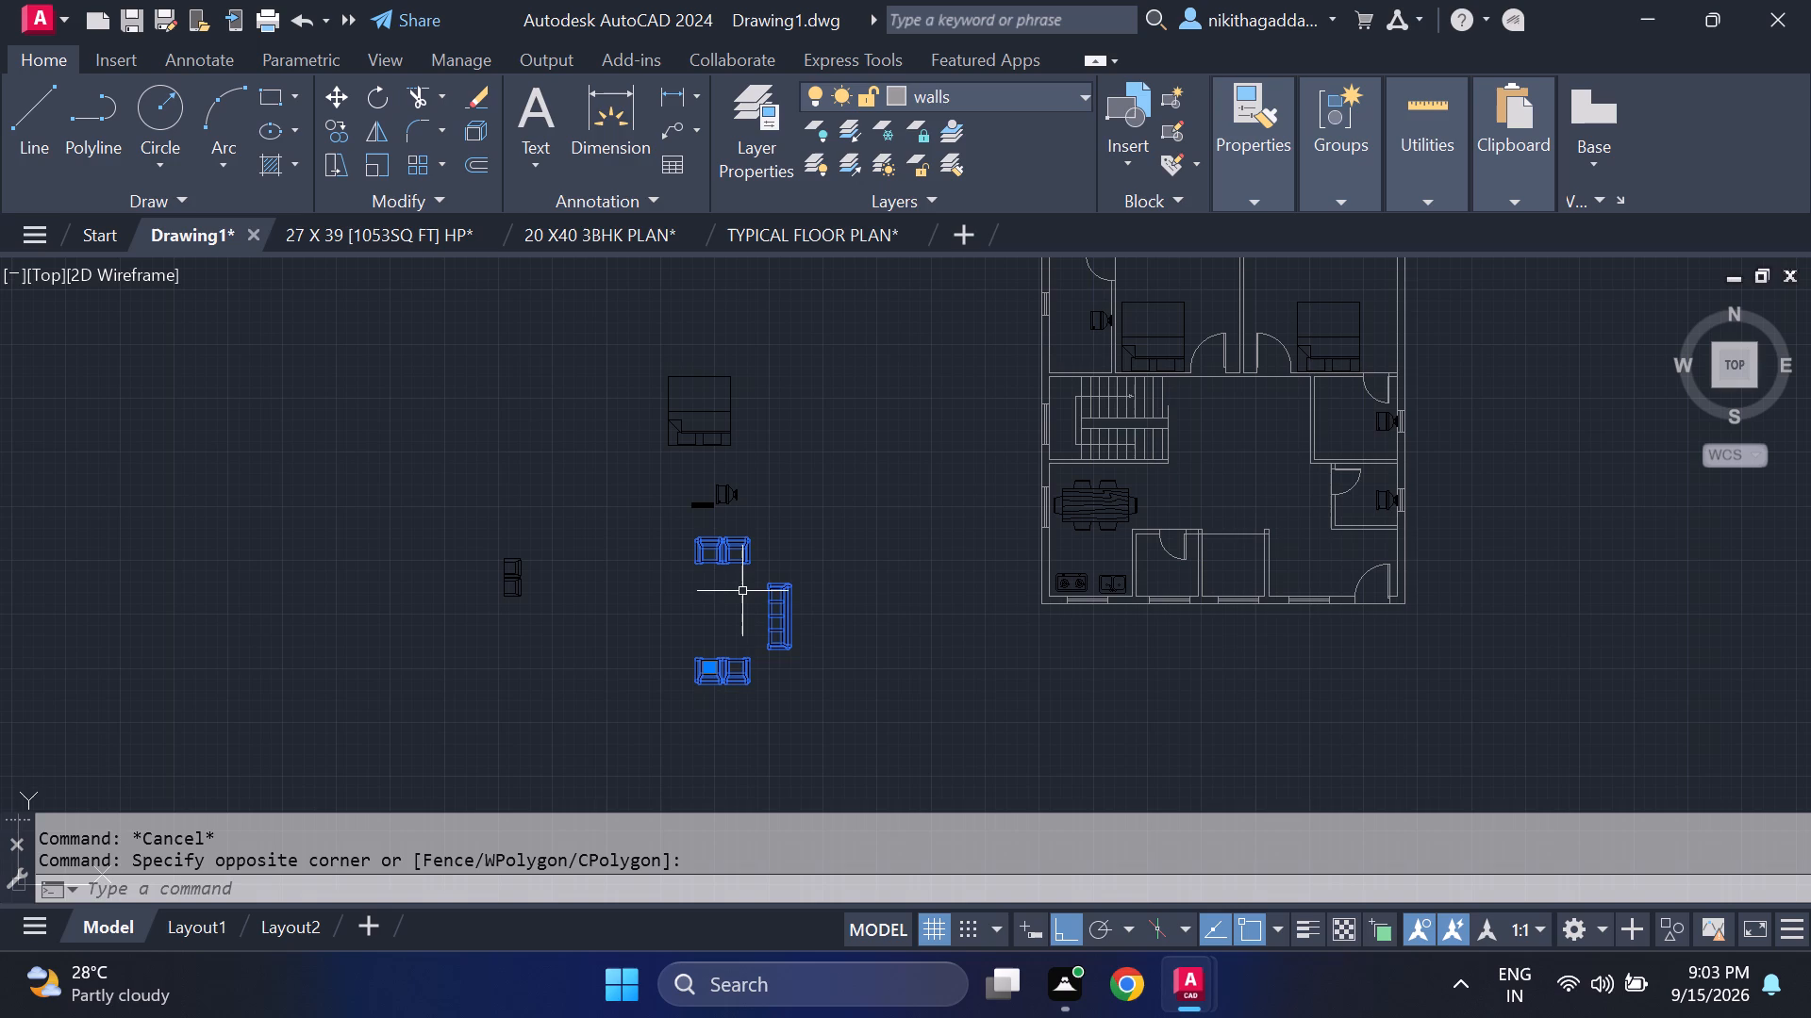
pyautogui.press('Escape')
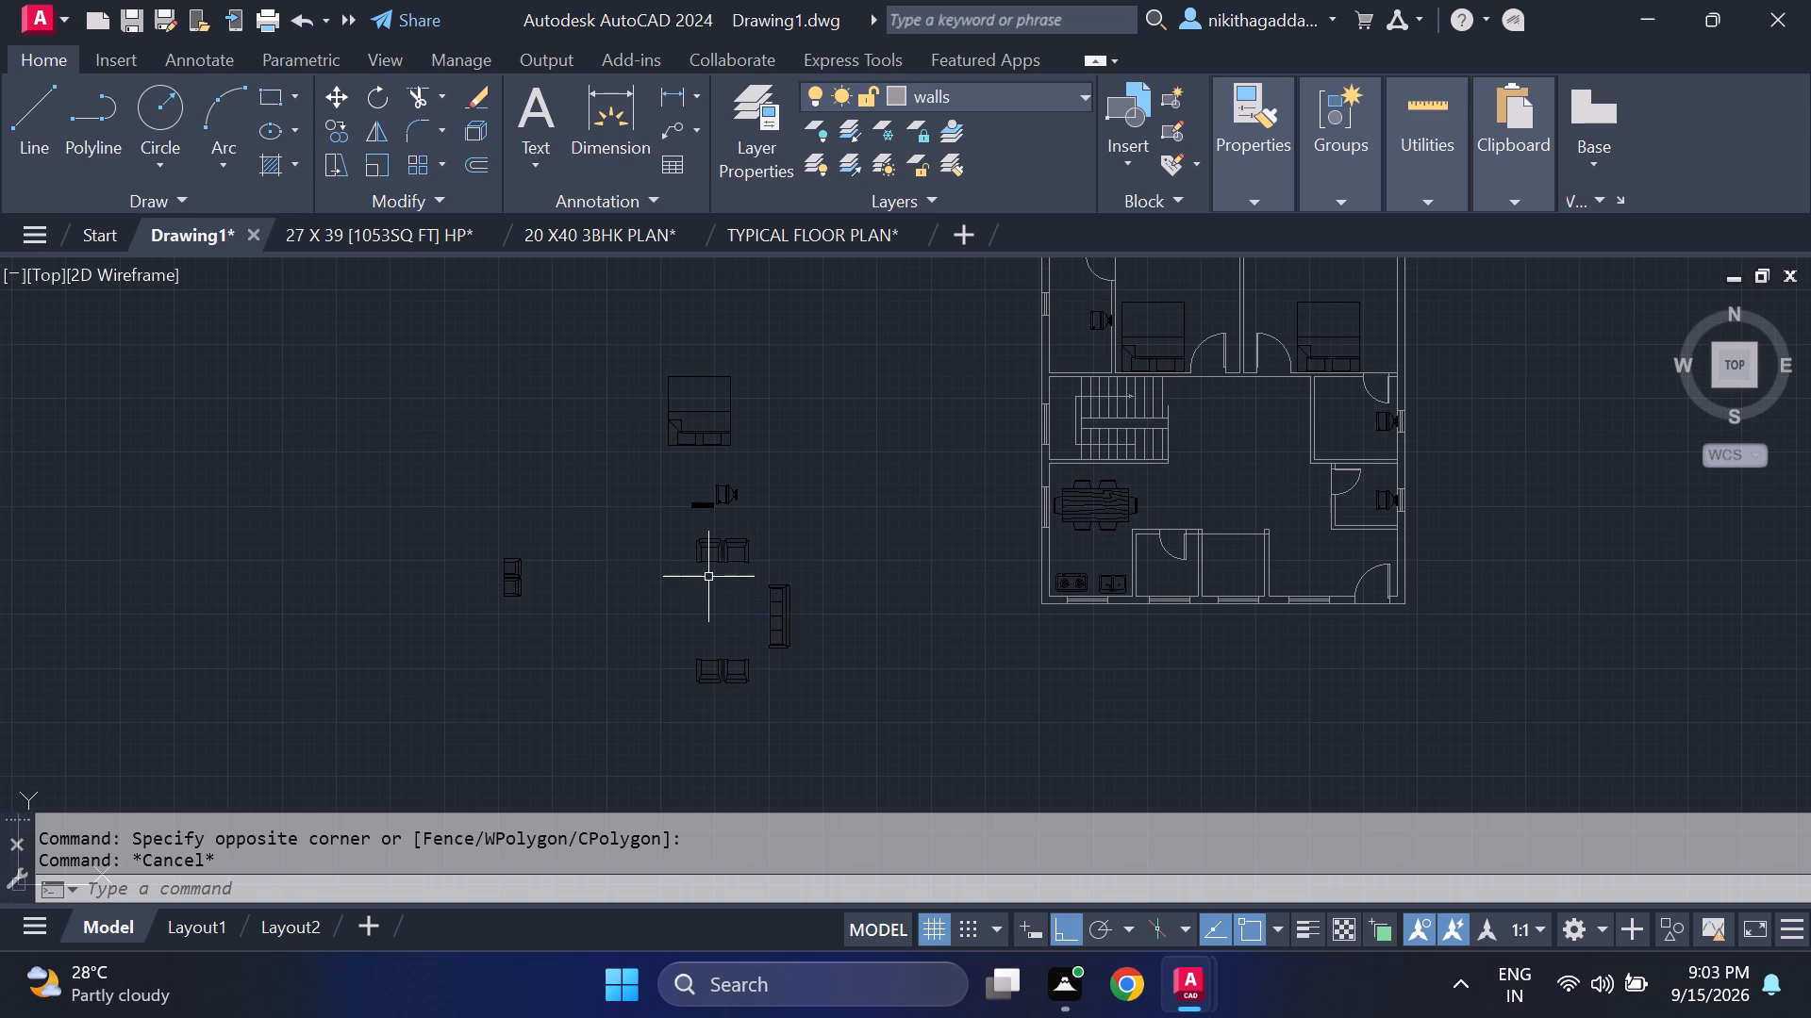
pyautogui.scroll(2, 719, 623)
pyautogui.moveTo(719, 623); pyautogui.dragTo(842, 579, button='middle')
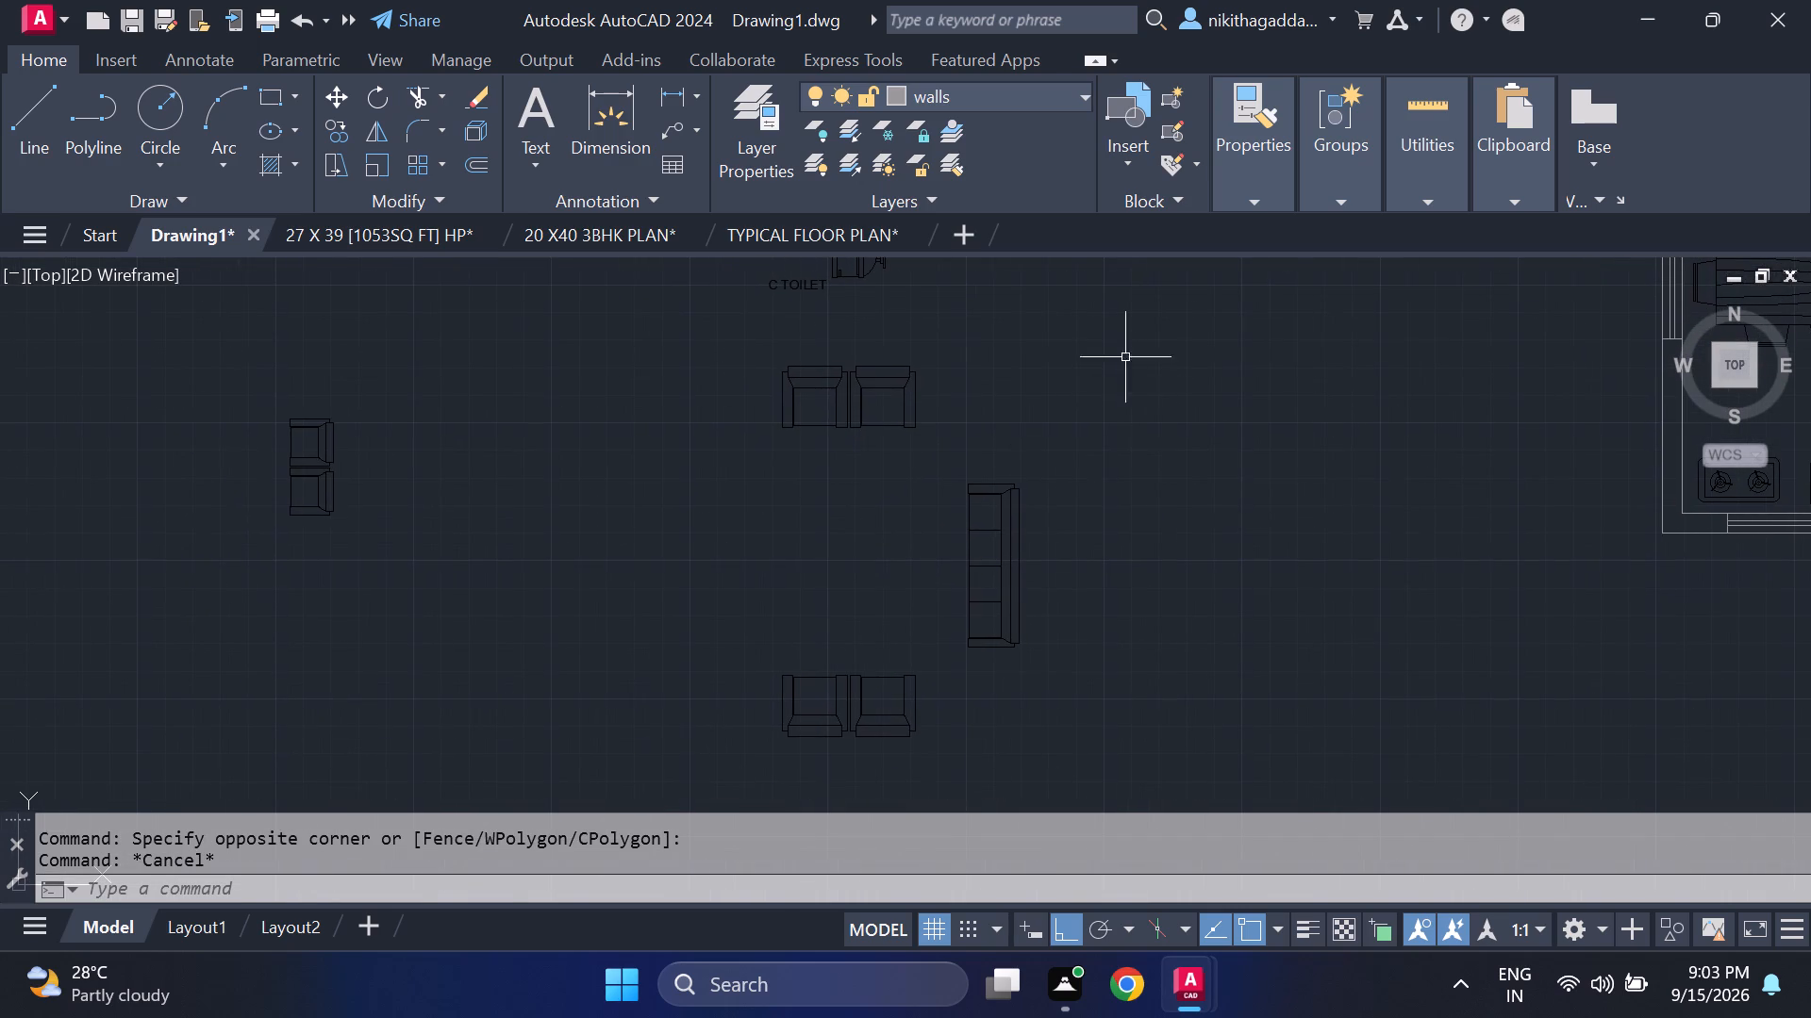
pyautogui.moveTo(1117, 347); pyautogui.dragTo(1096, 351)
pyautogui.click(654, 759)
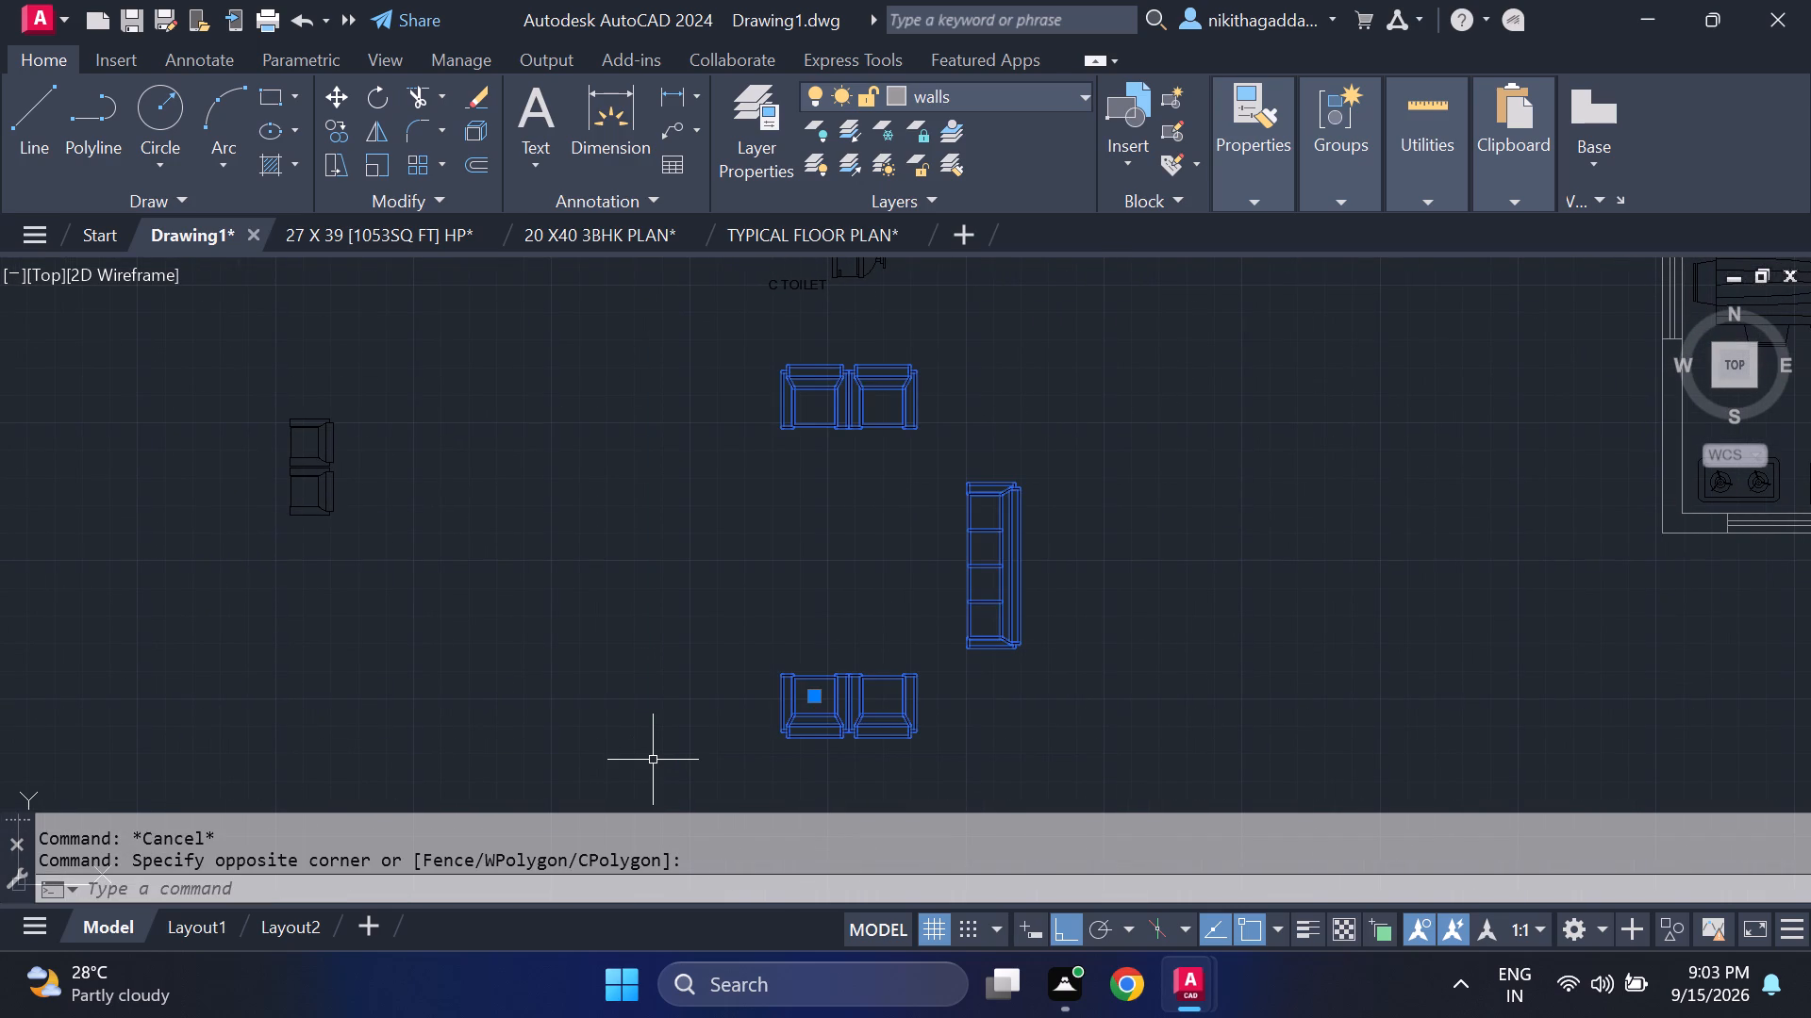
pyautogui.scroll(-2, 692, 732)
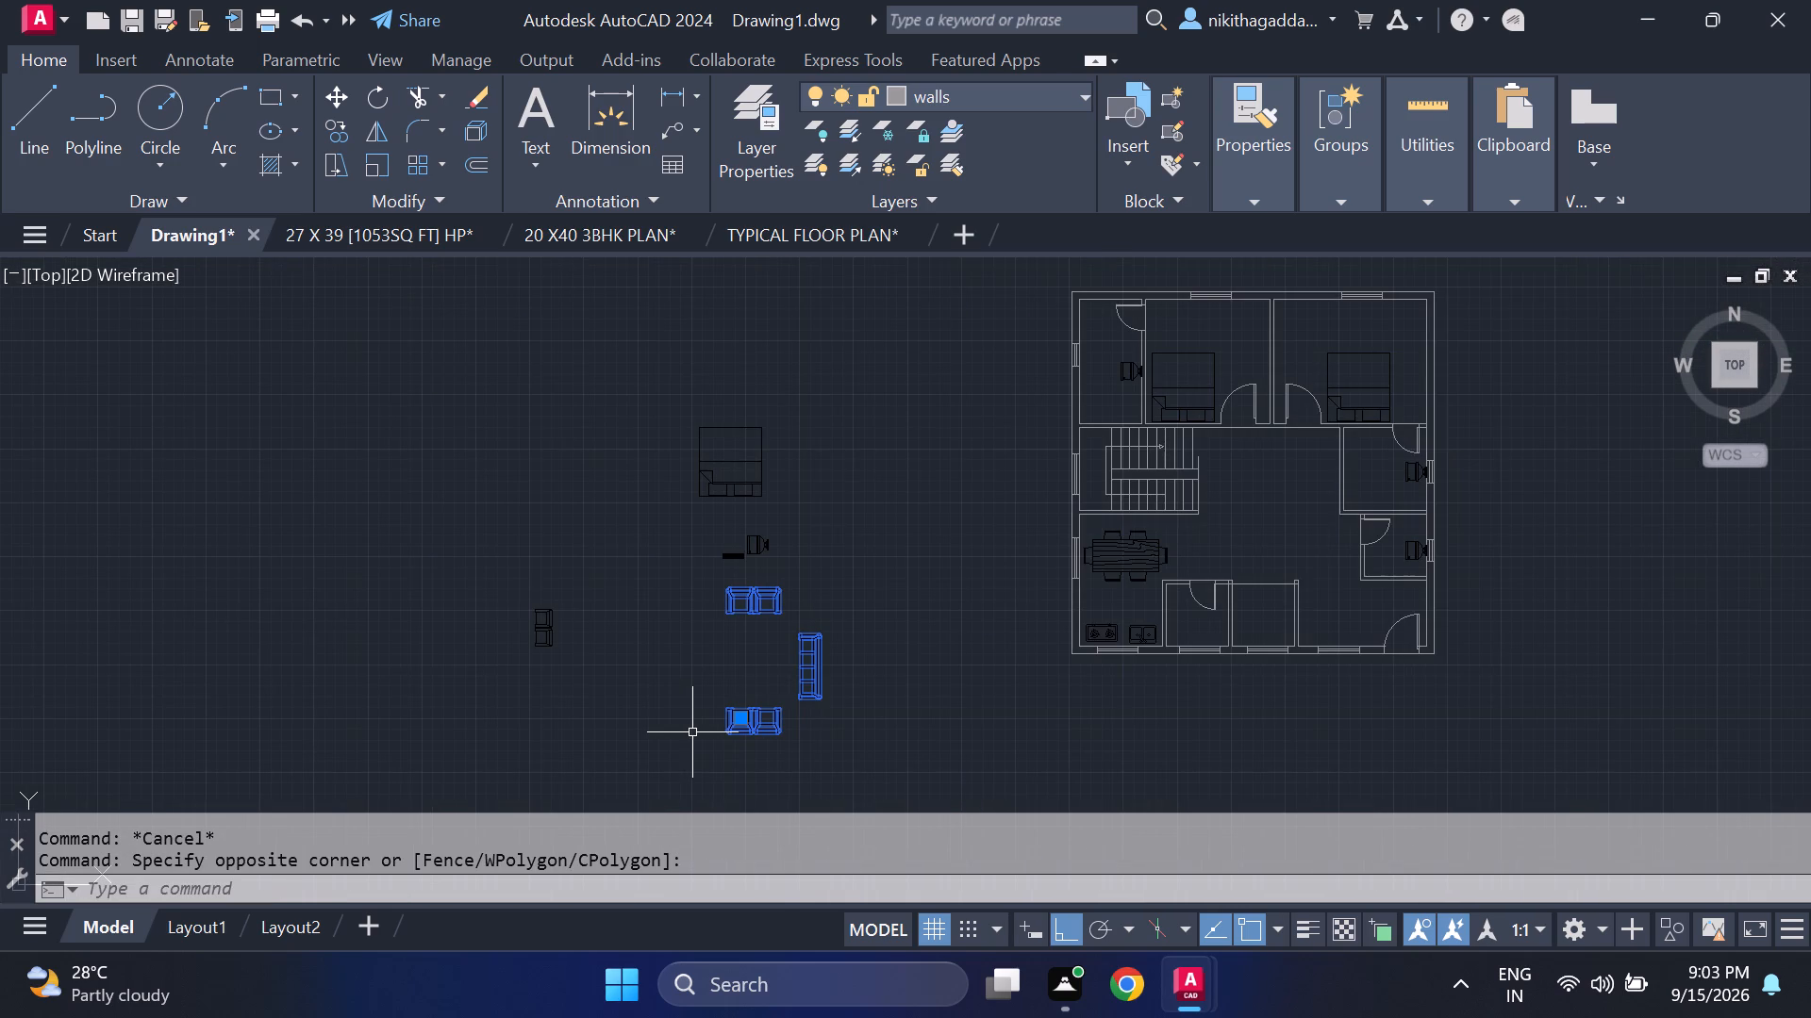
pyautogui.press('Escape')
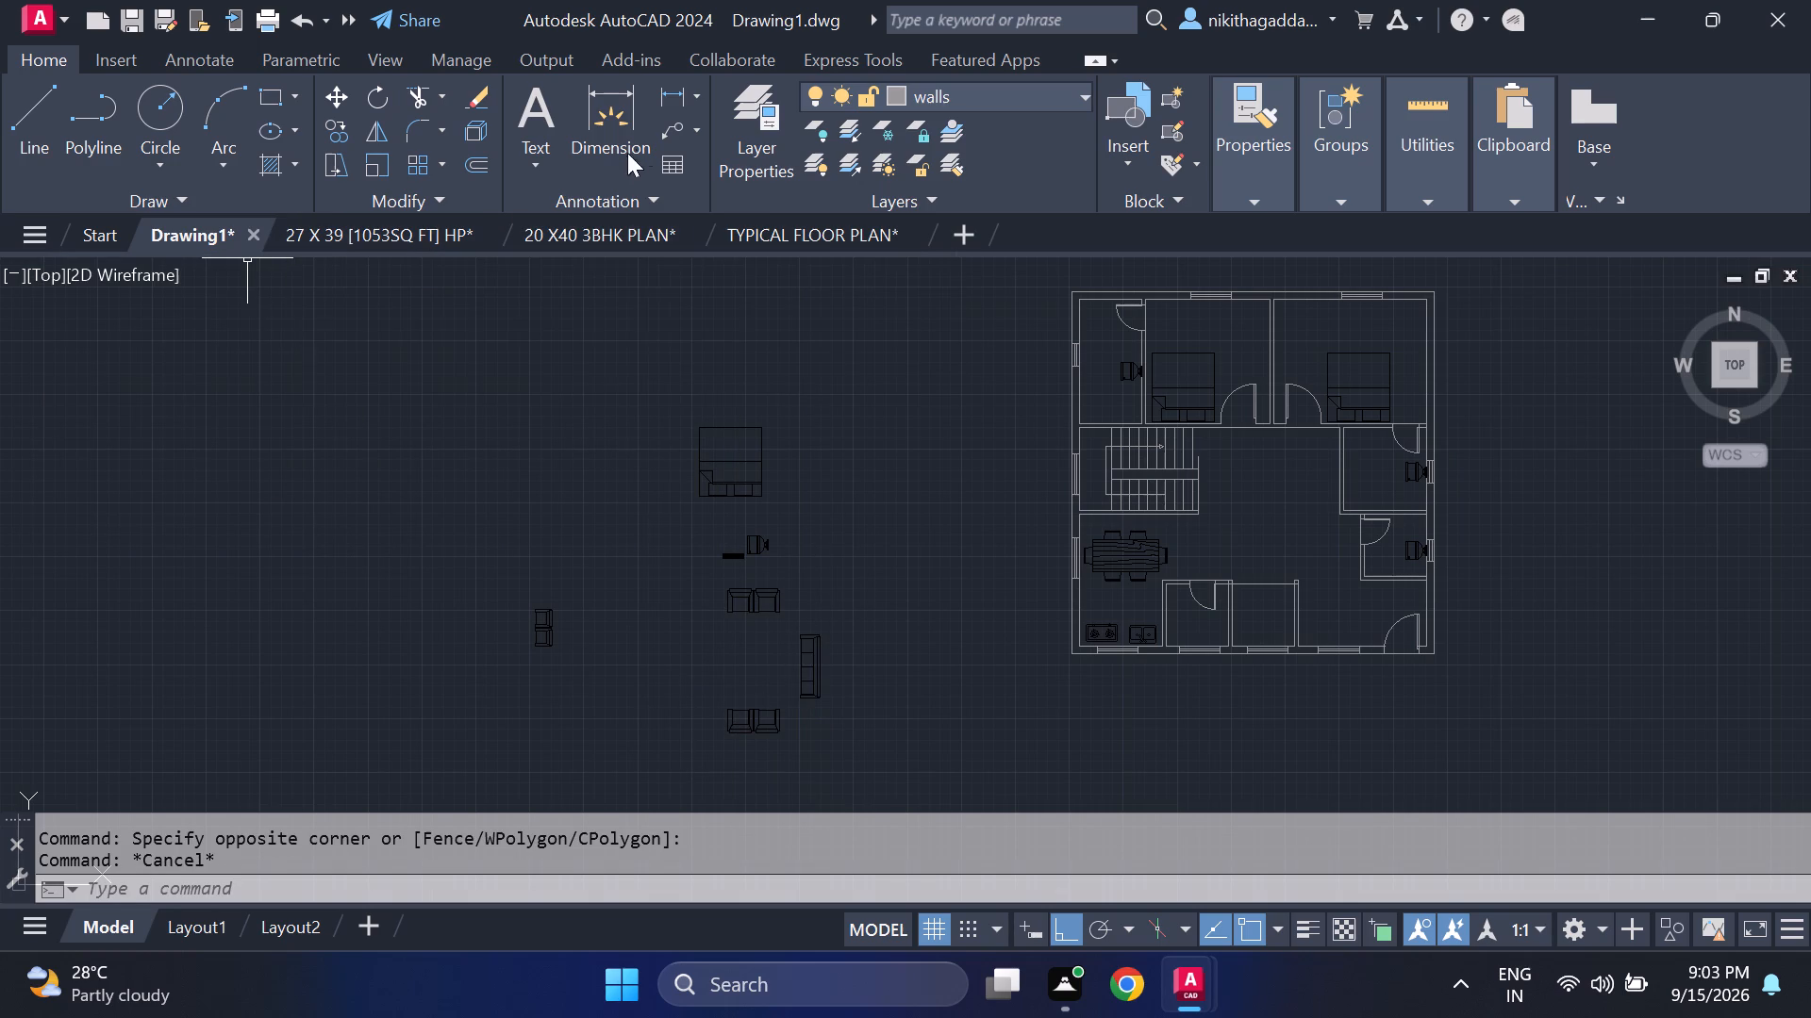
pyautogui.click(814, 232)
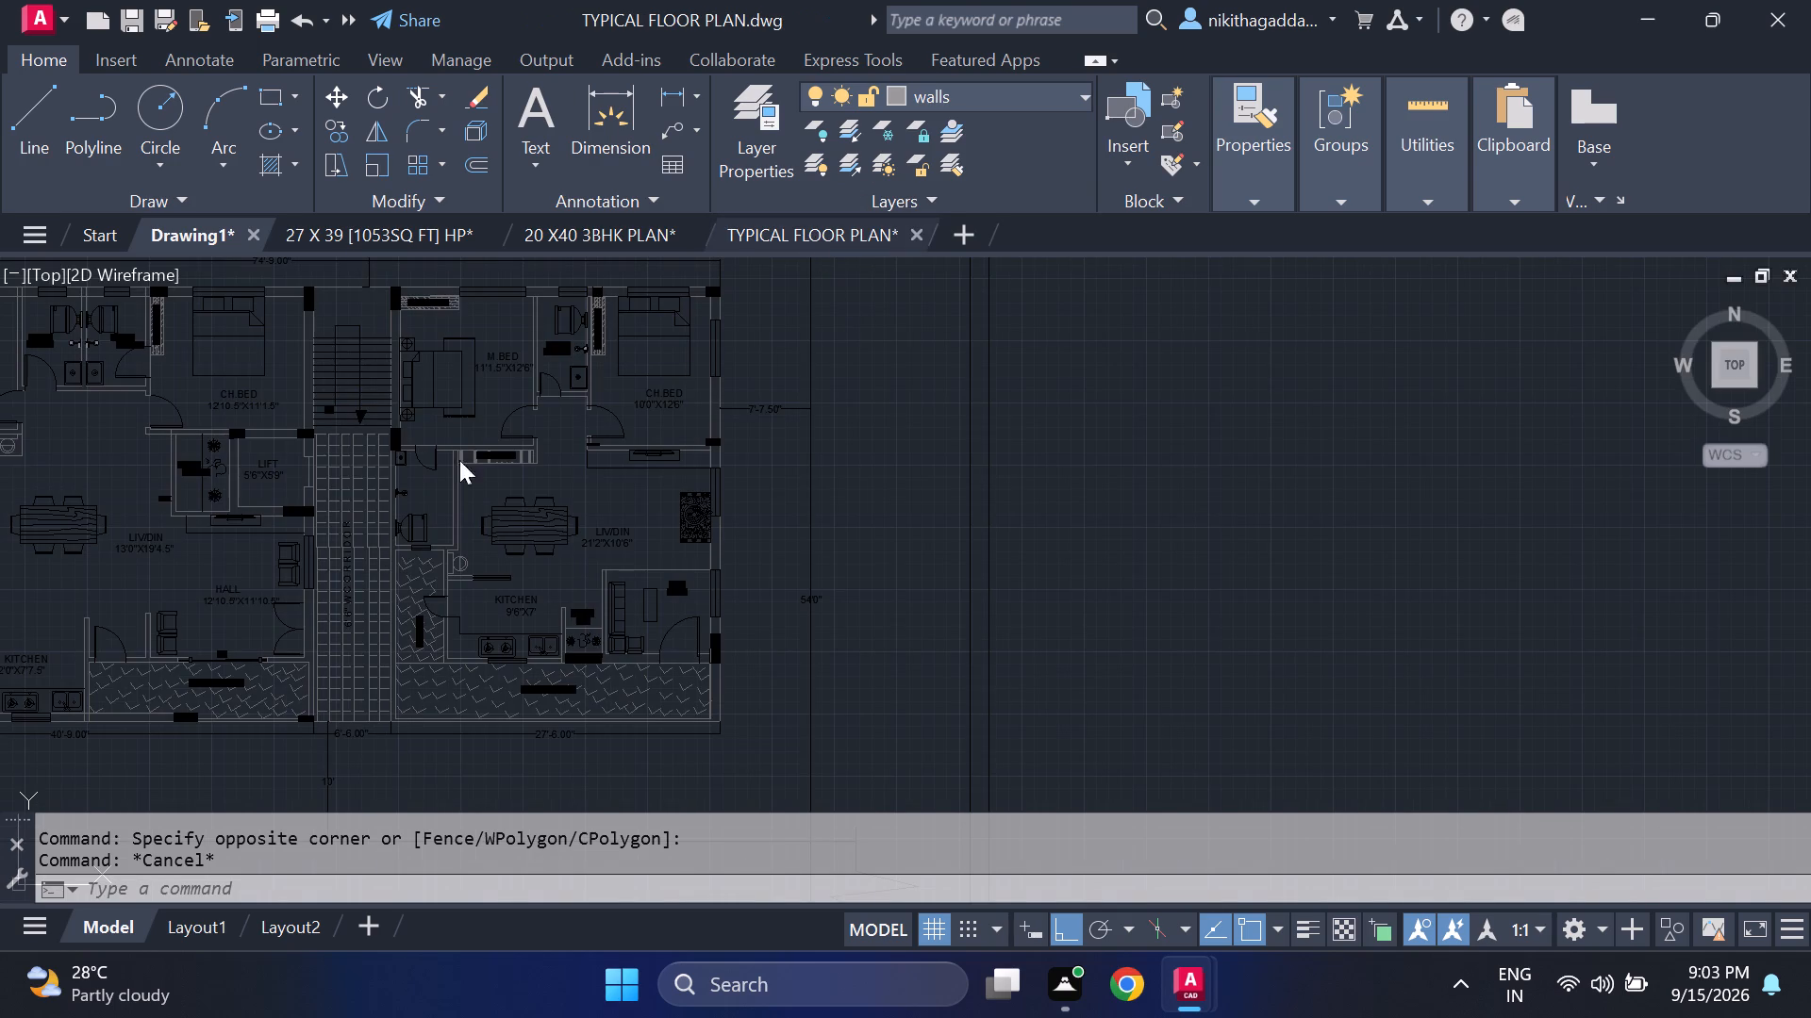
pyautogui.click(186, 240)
# Insert and explode a copy of the sofa block at scale 1, between the spare armchair pair and the enlarged sofa set.
pyautogui.scroll(-3, 644, 587)
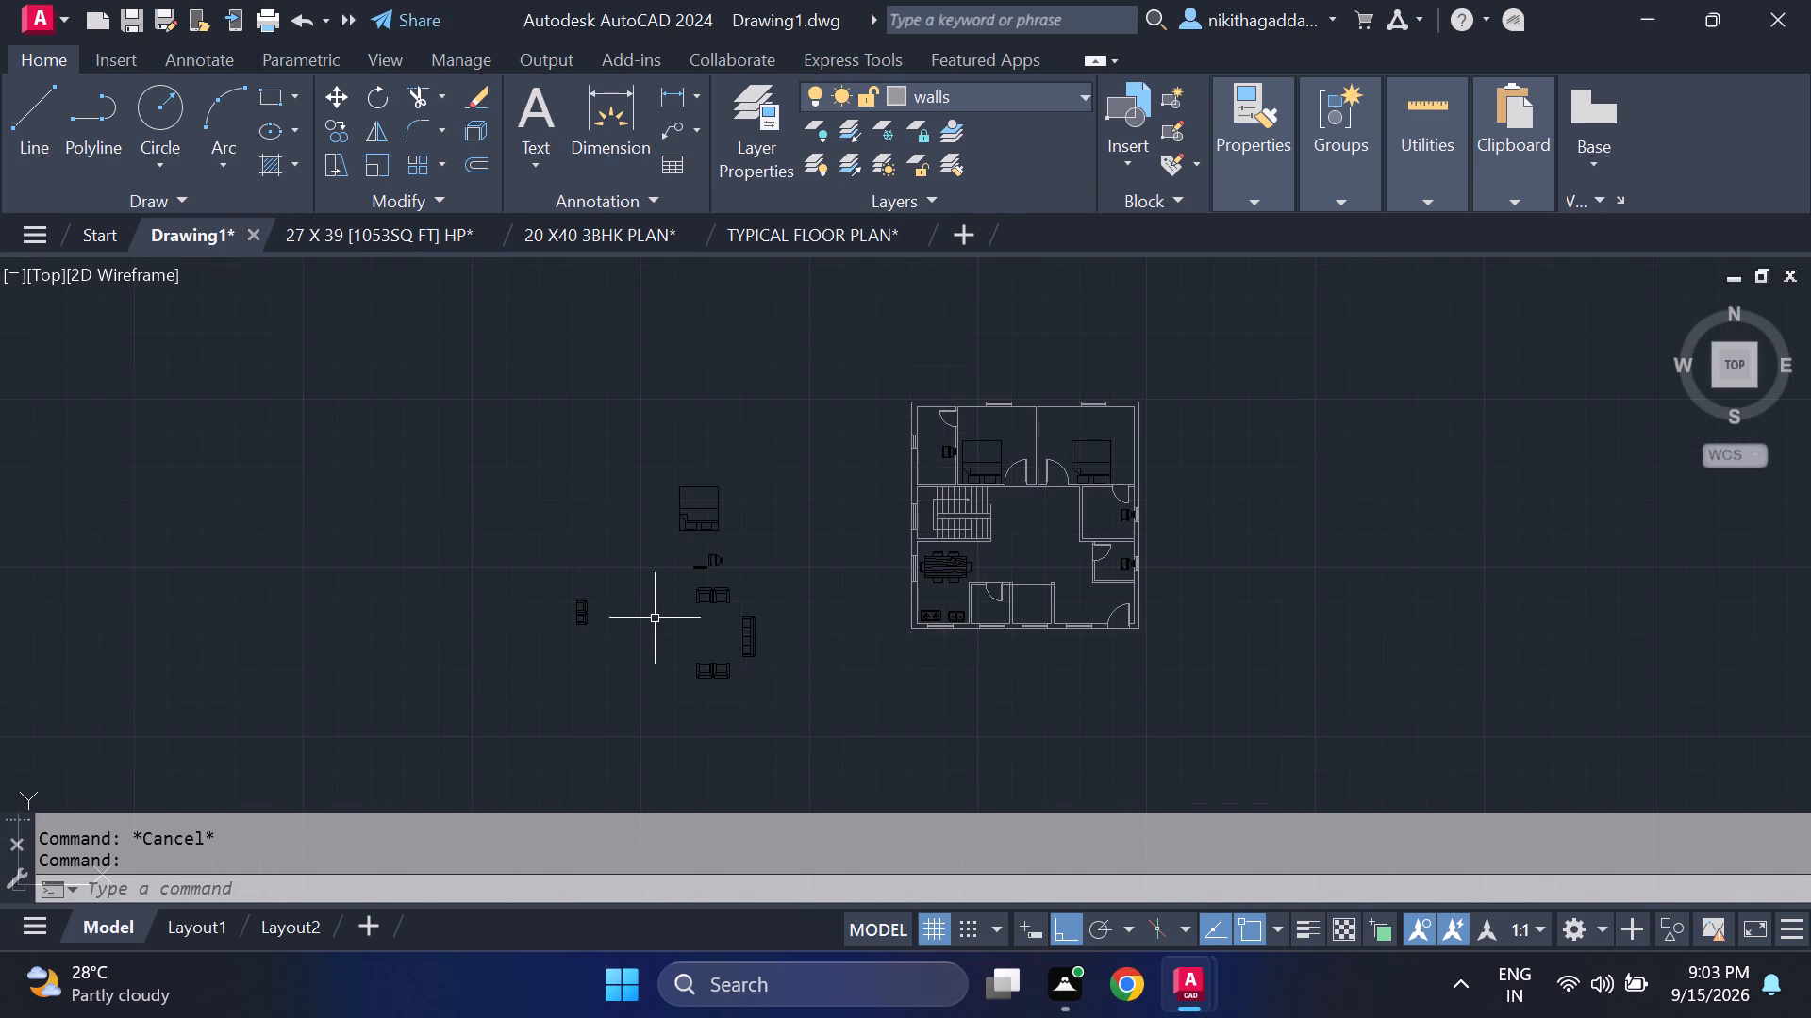
pyautogui.scroll(2, 655, 618)
pyautogui.scroll(1, 775, 612)
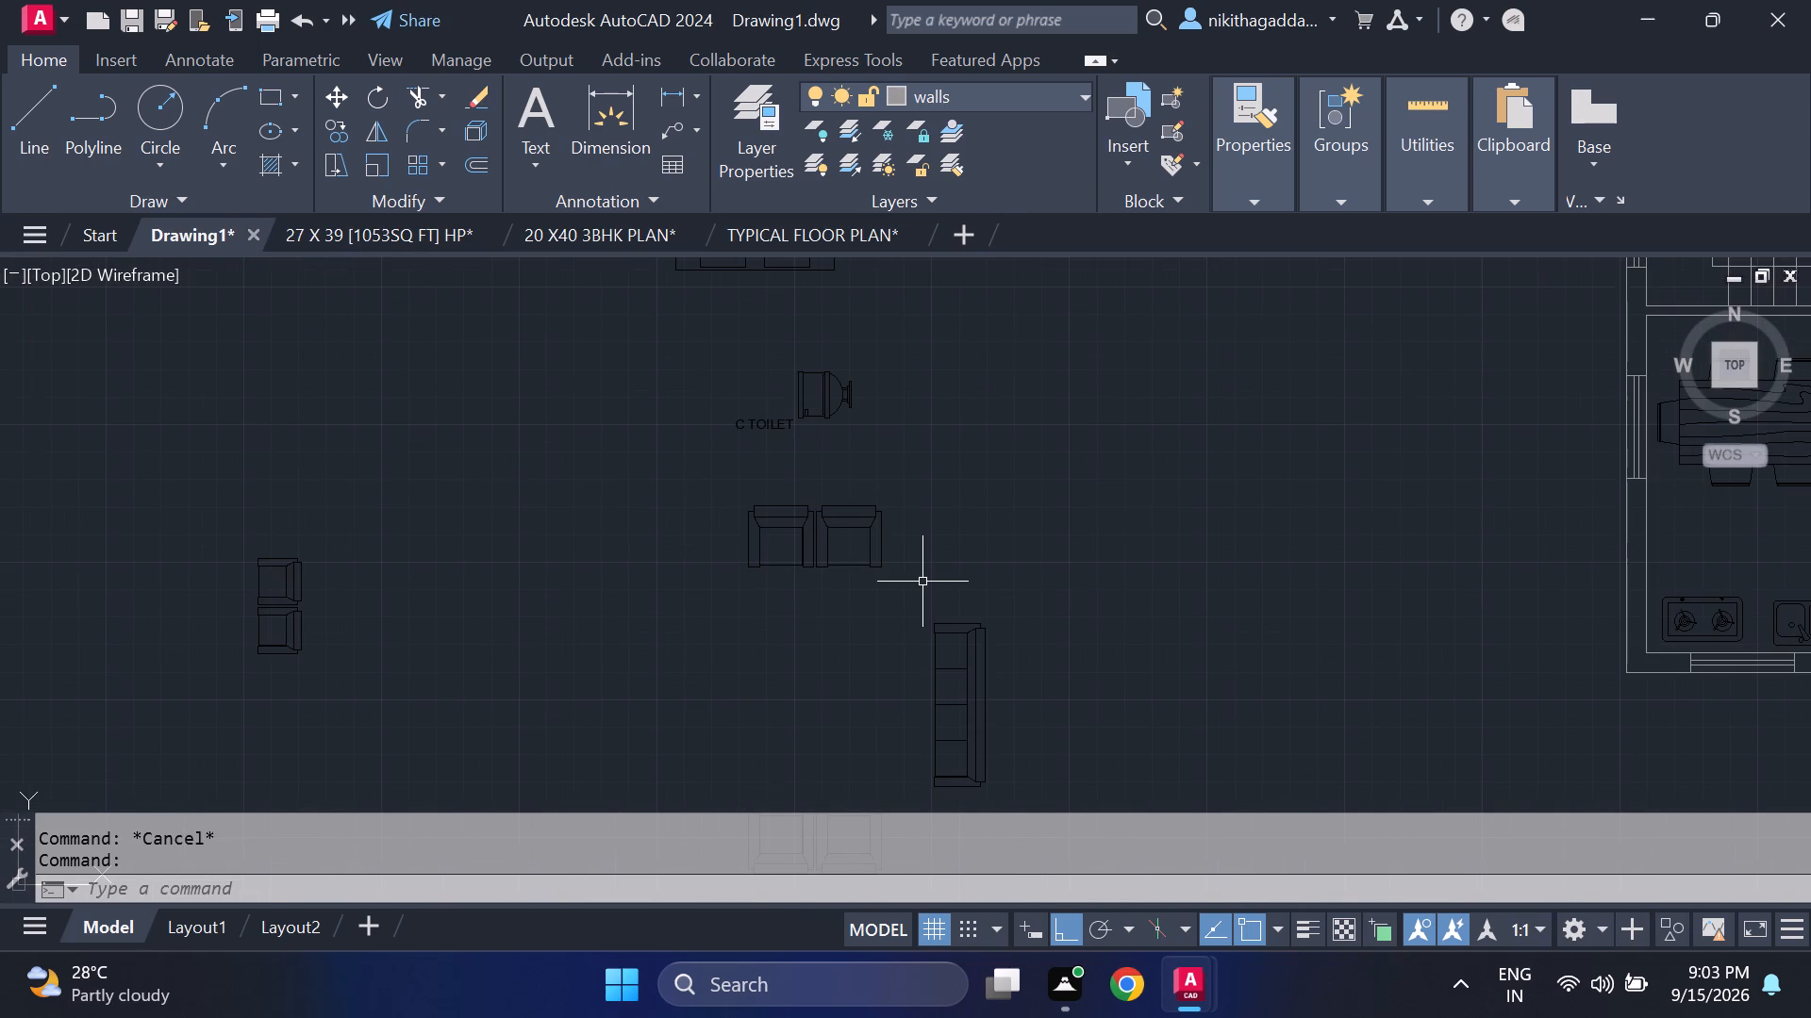
pyautogui.press('i')
pyautogui.press('Return')
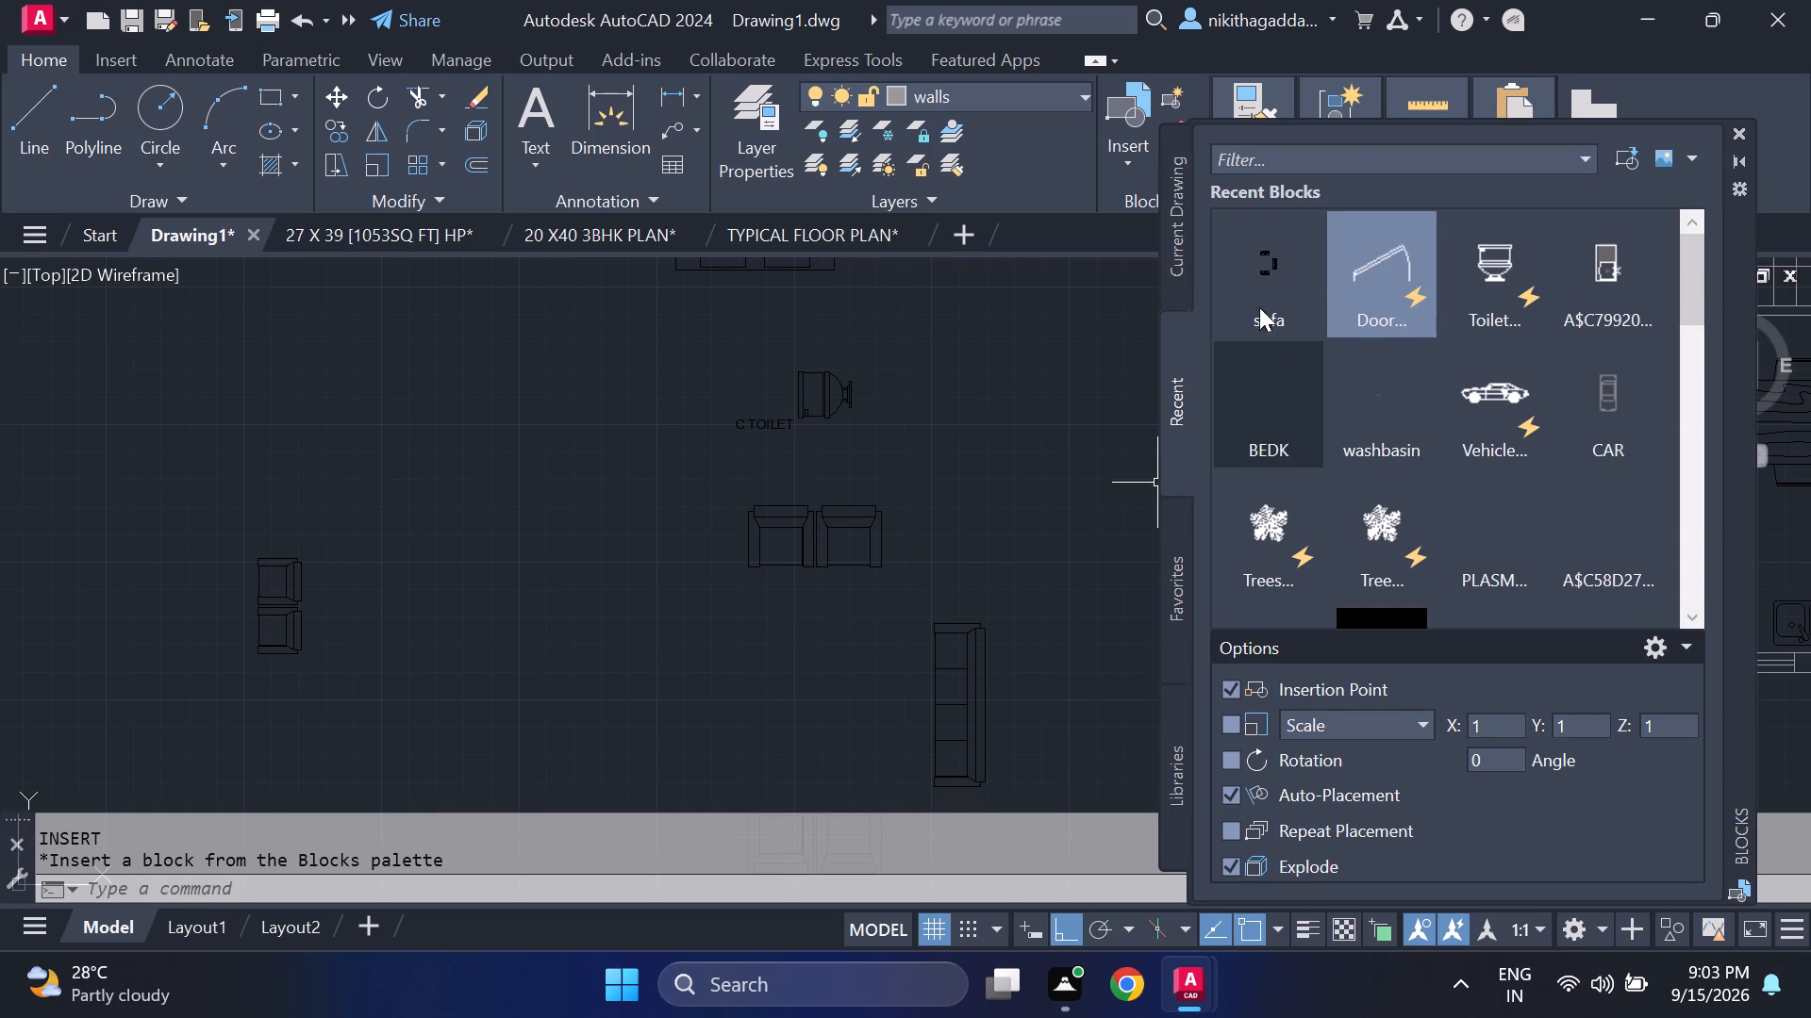
pyautogui.rightClick(1263, 294)
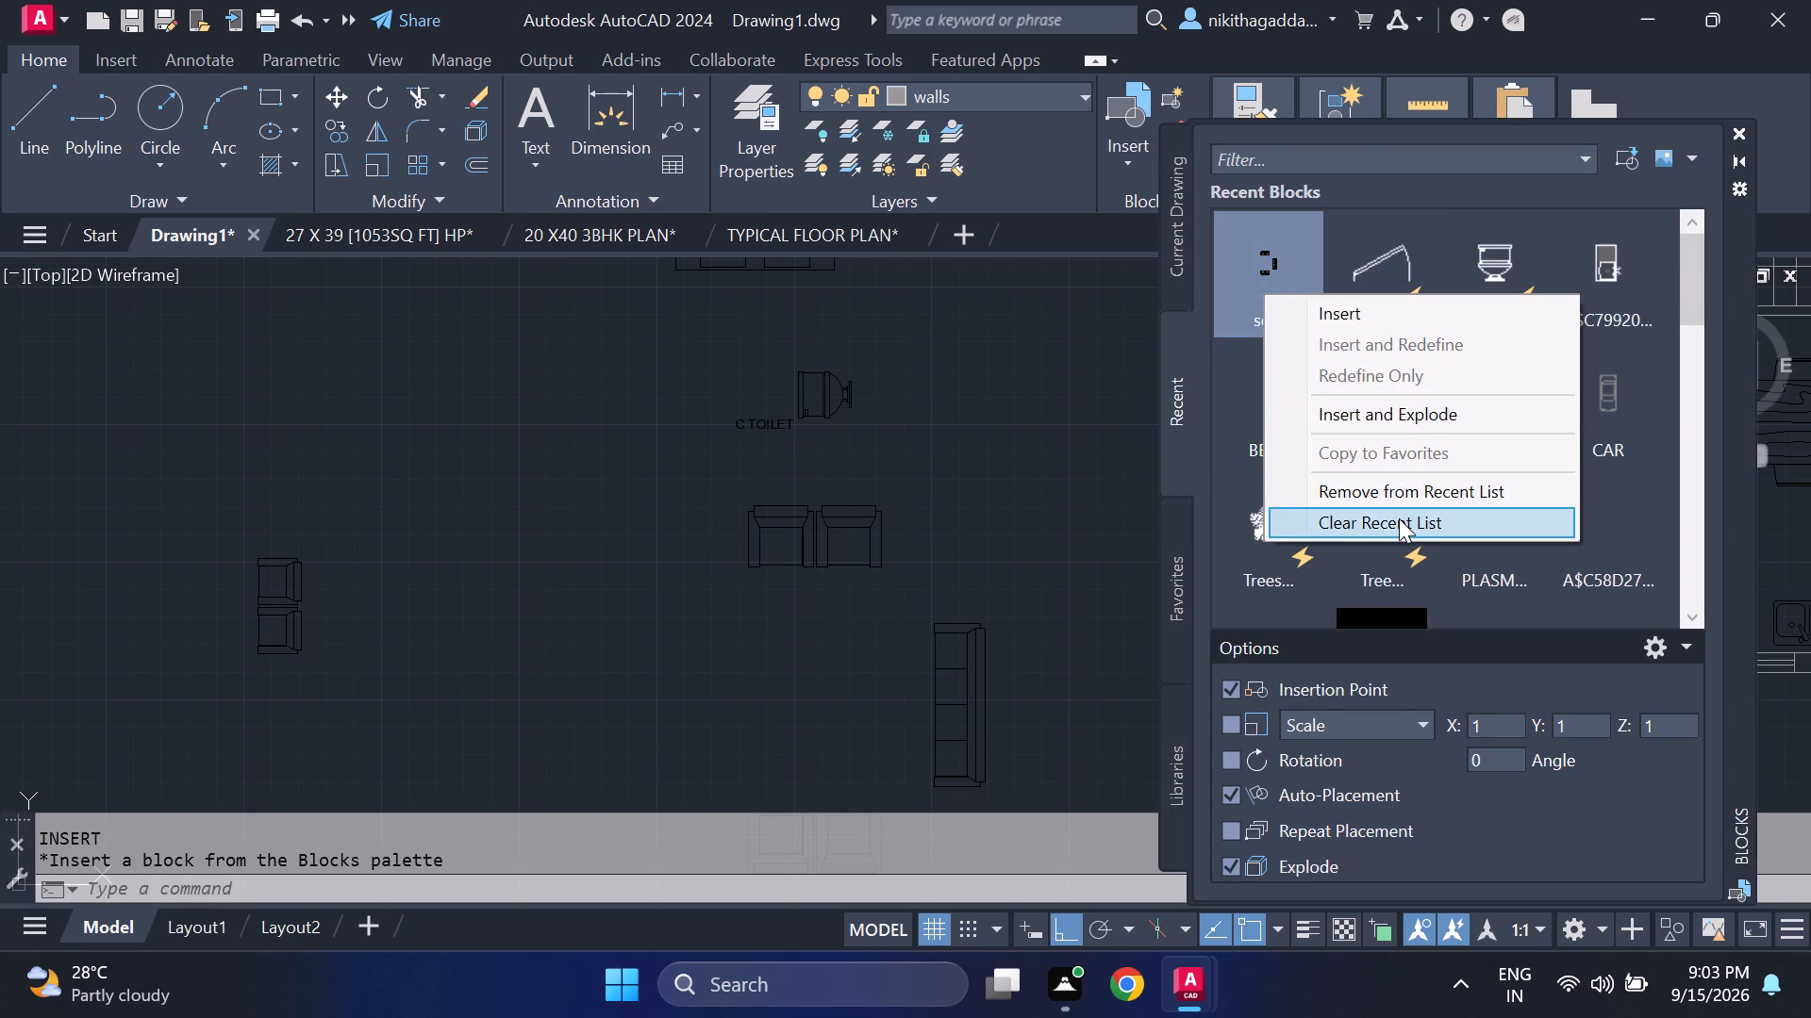
pyautogui.click(1389, 424)
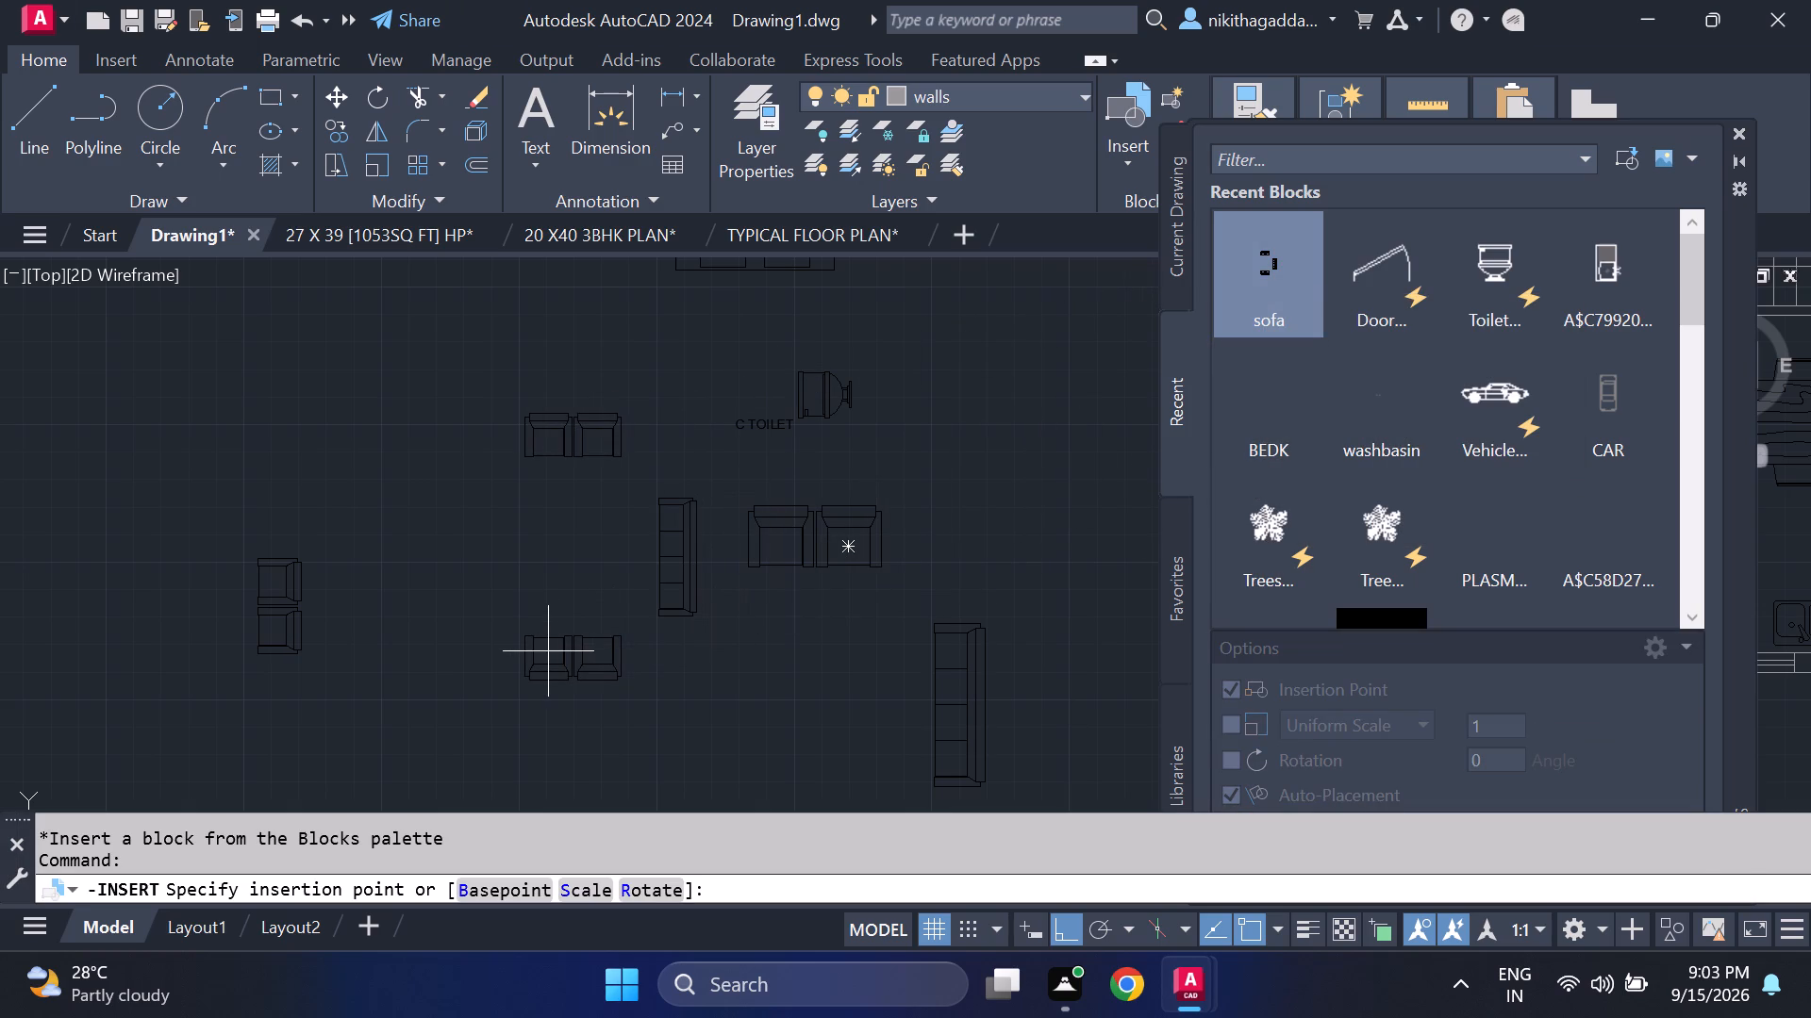
pyautogui.click(548, 651)
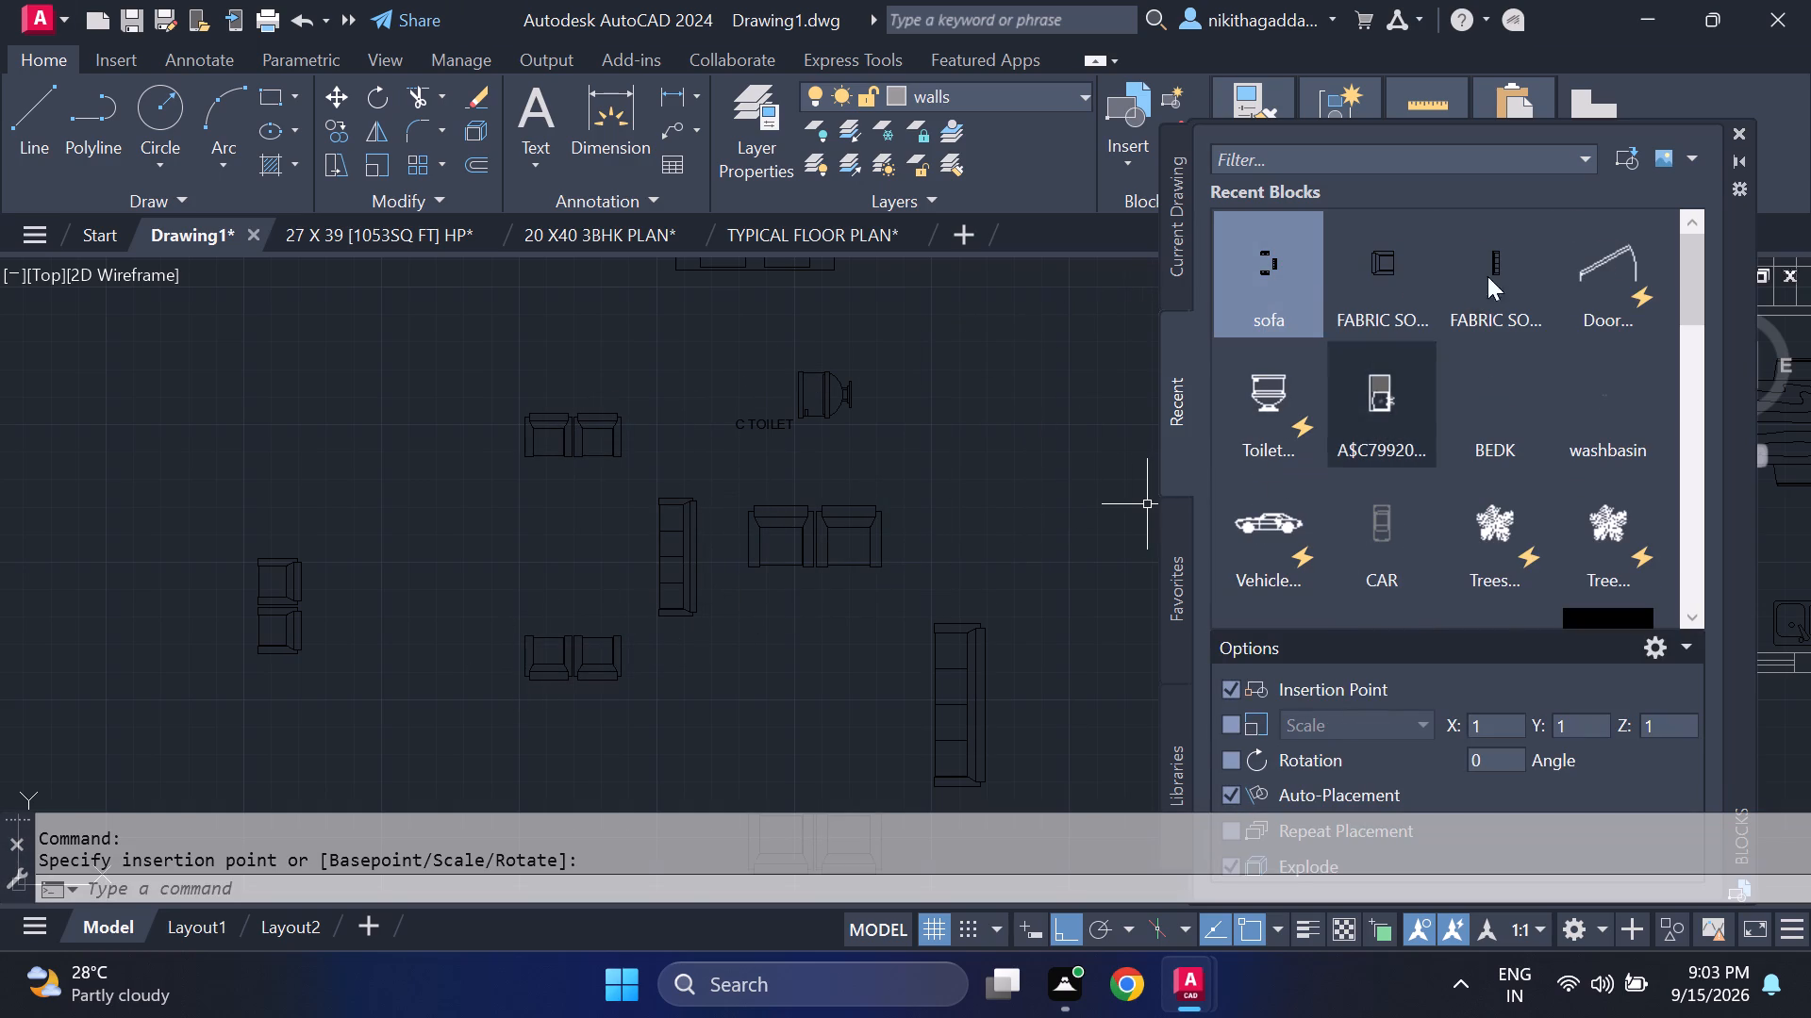
# Remove the sofa block from the recent blocks list.
pyautogui.rightClick(1265, 283)
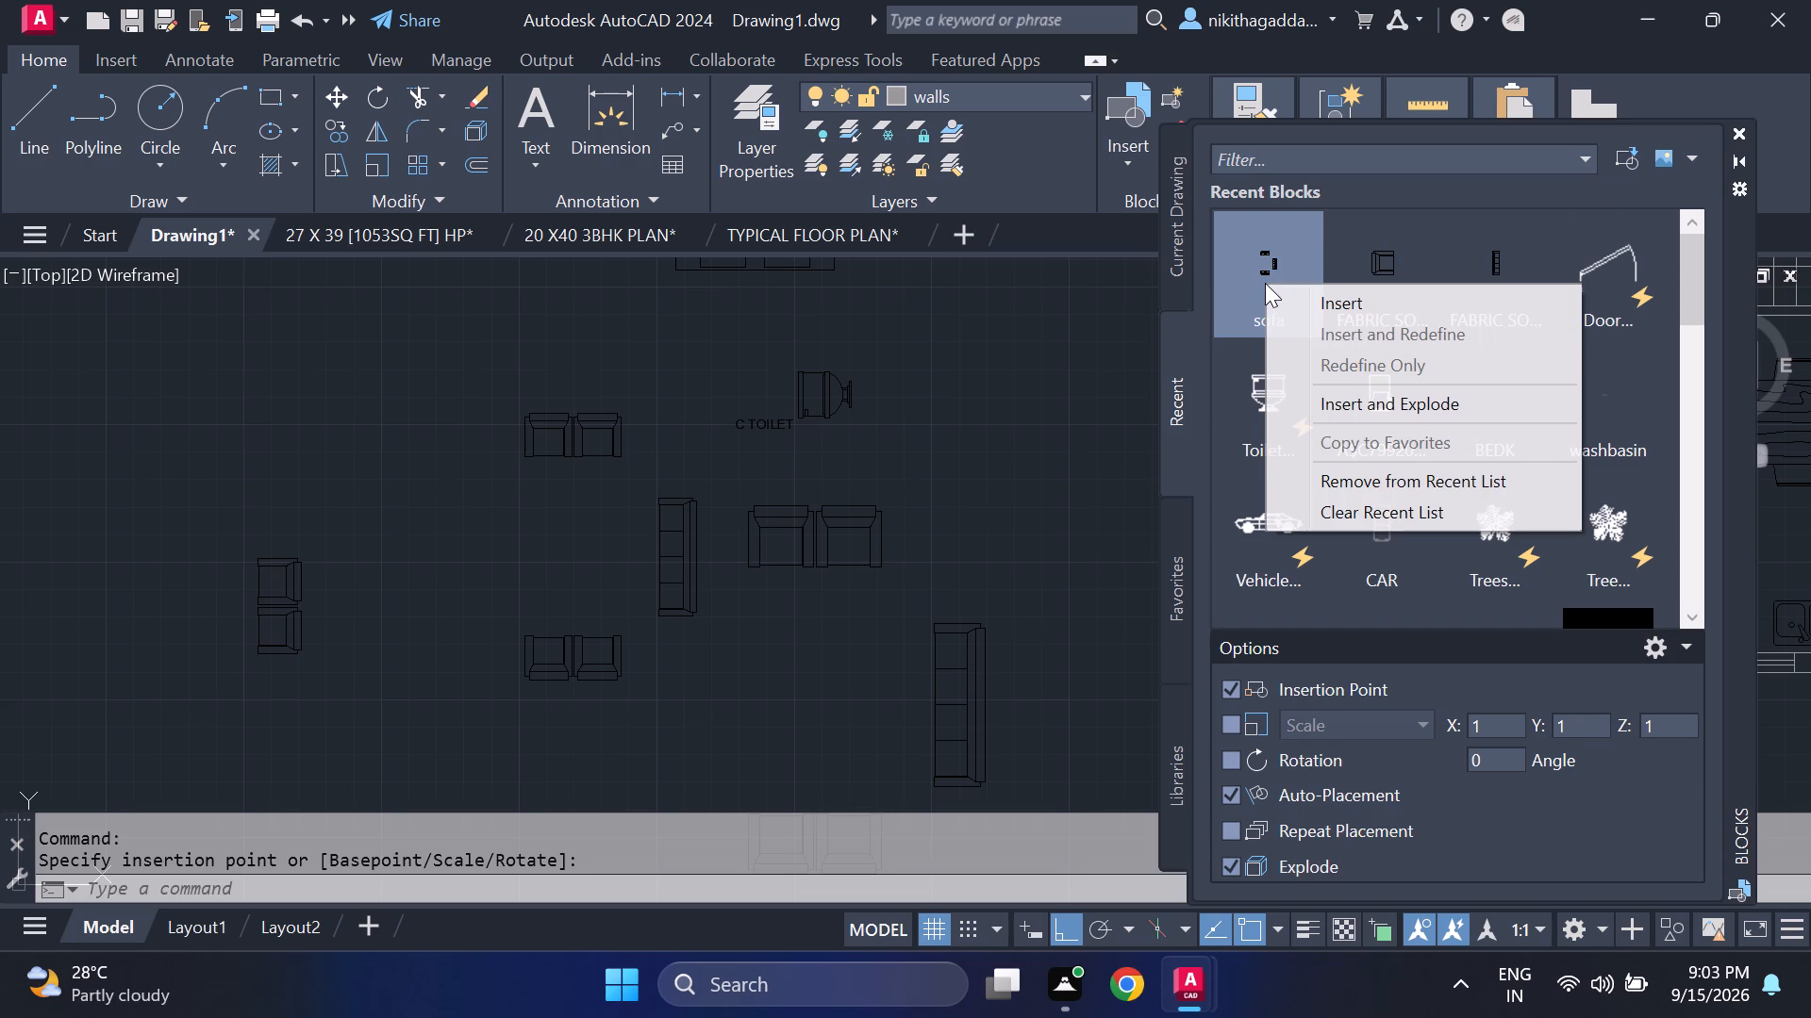
pyautogui.click(1357, 357)
pyautogui.click(1353, 357)
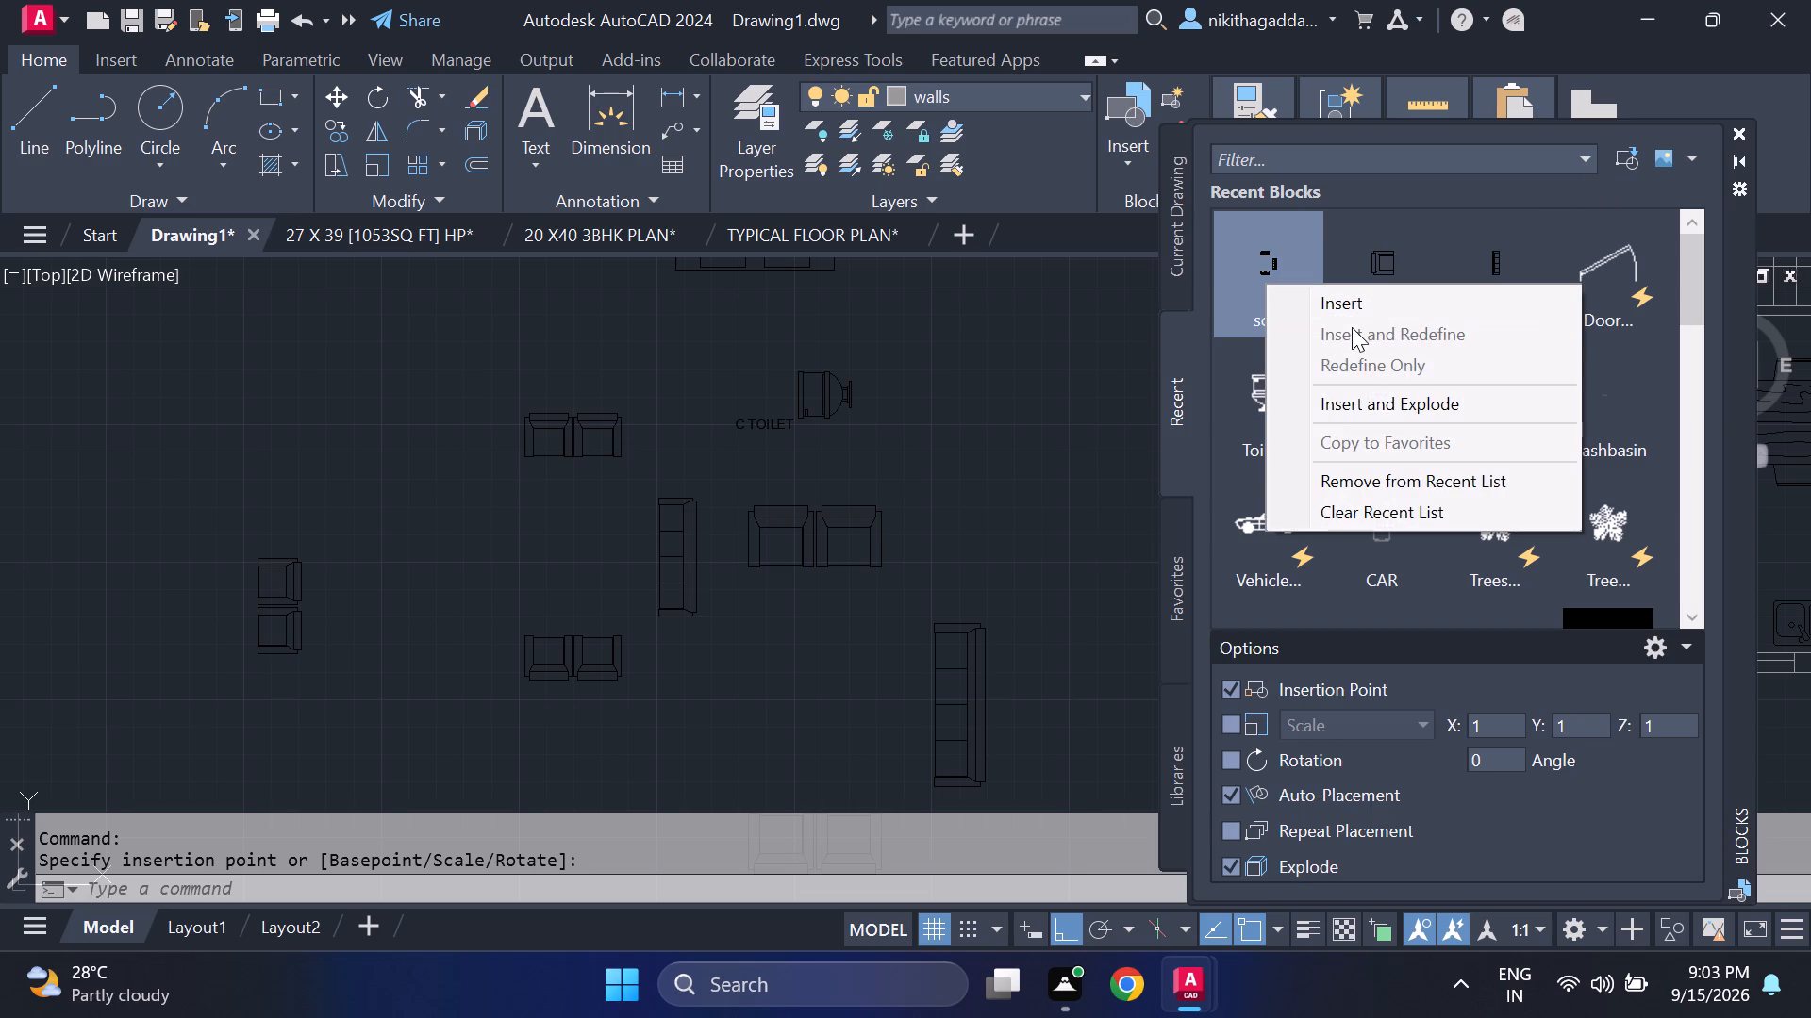
pyautogui.doubleClick(1355, 324)
pyautogui.click(1387, 474)
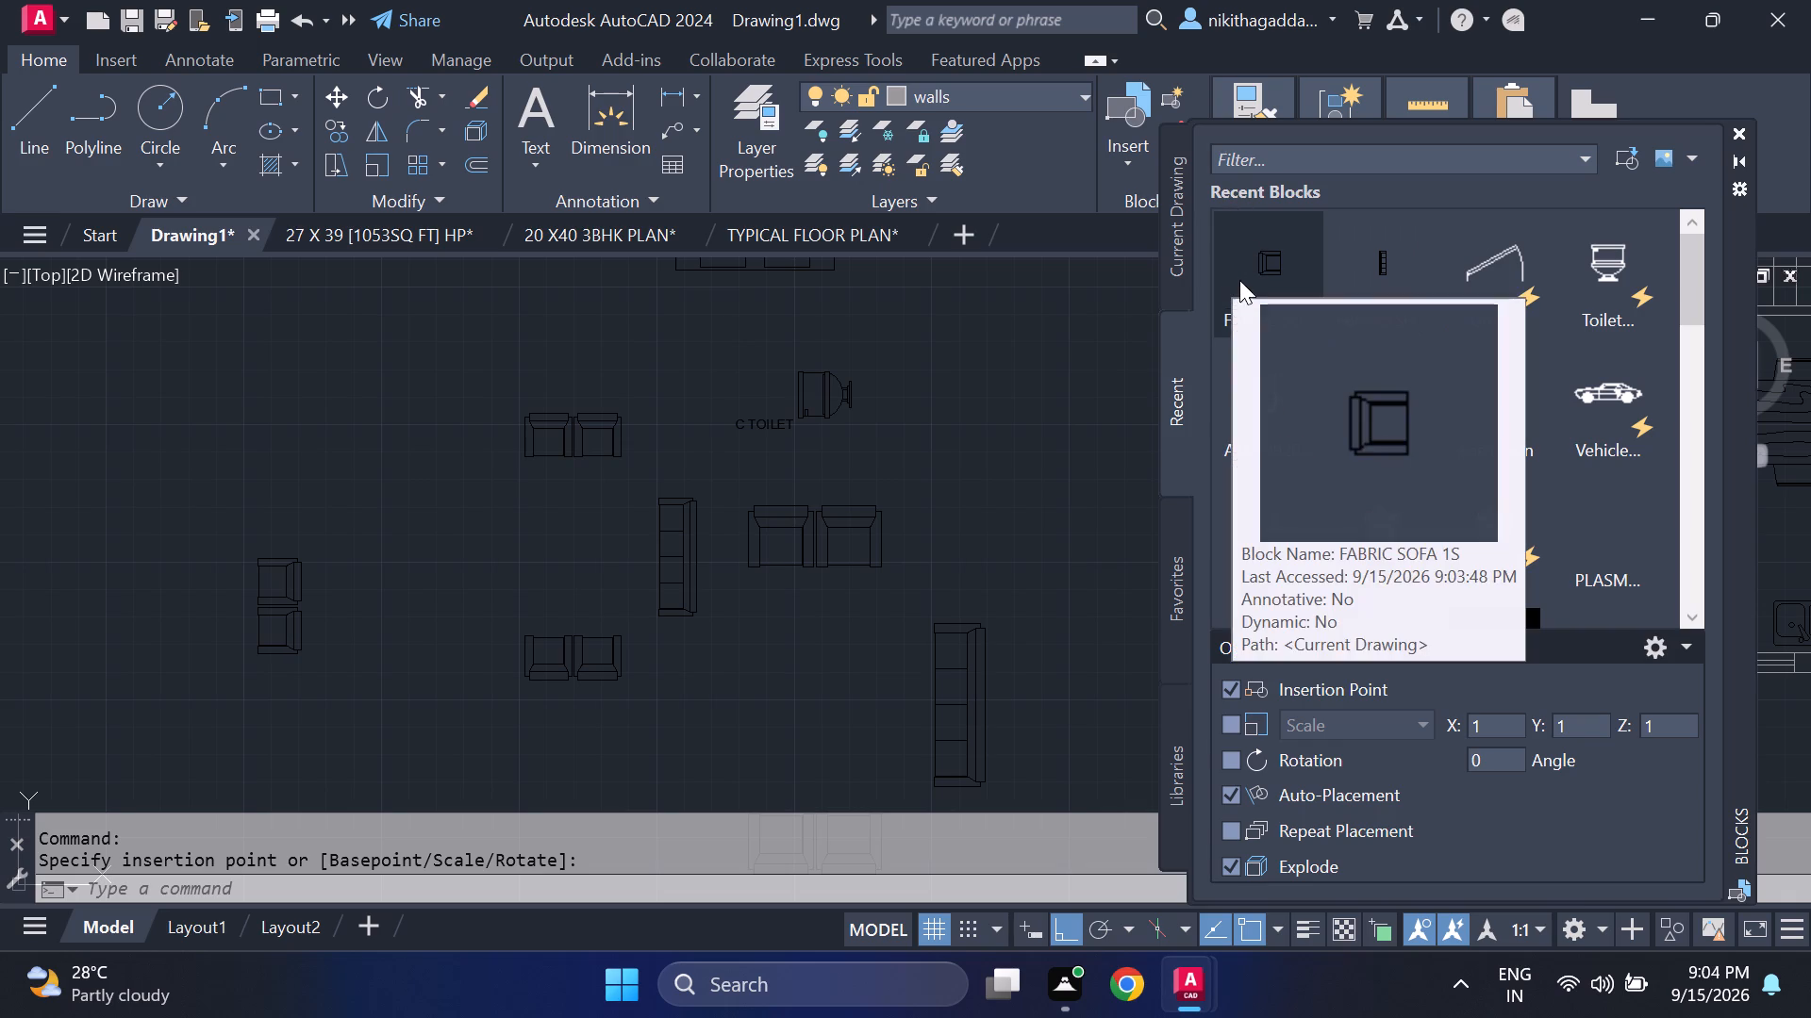
# Insert the long fabric sofa block at scale 1 in the open space east of the spare bed and toilet.
pyautogui.click(1355, 268)
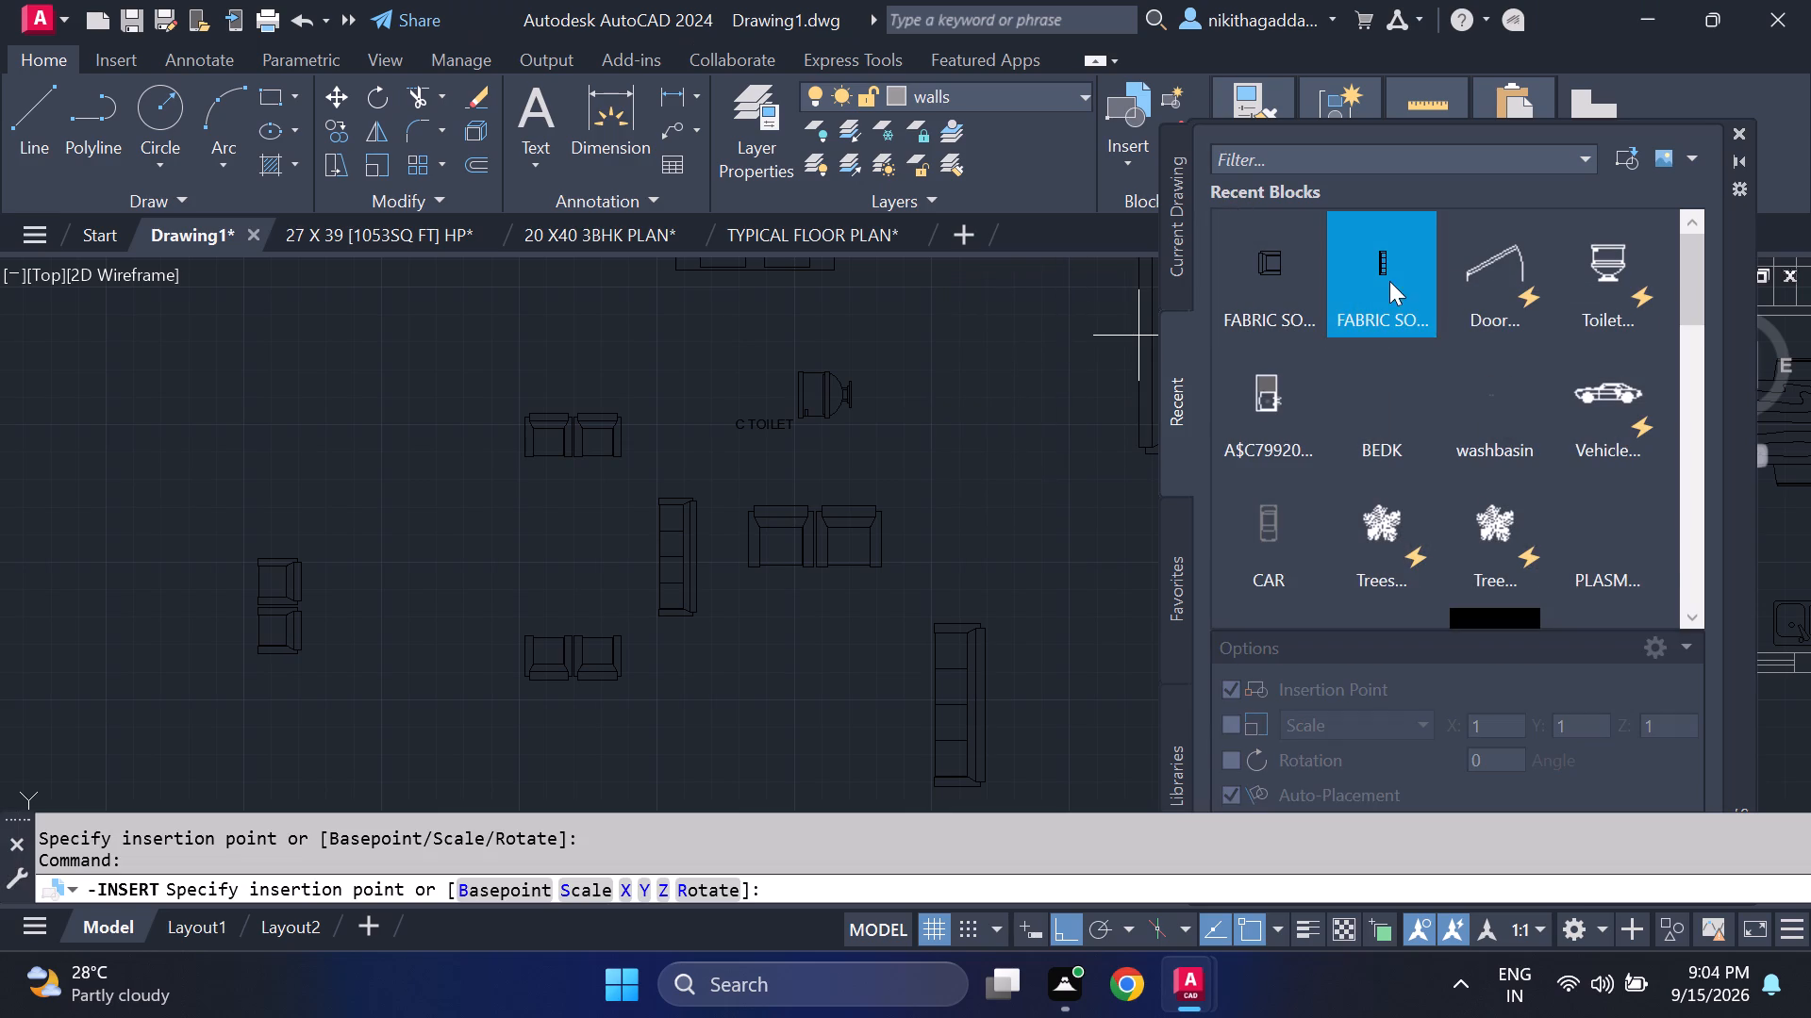
pyautogui.moveTo(1390, 274); pyautogui.dragTo(407, 445)
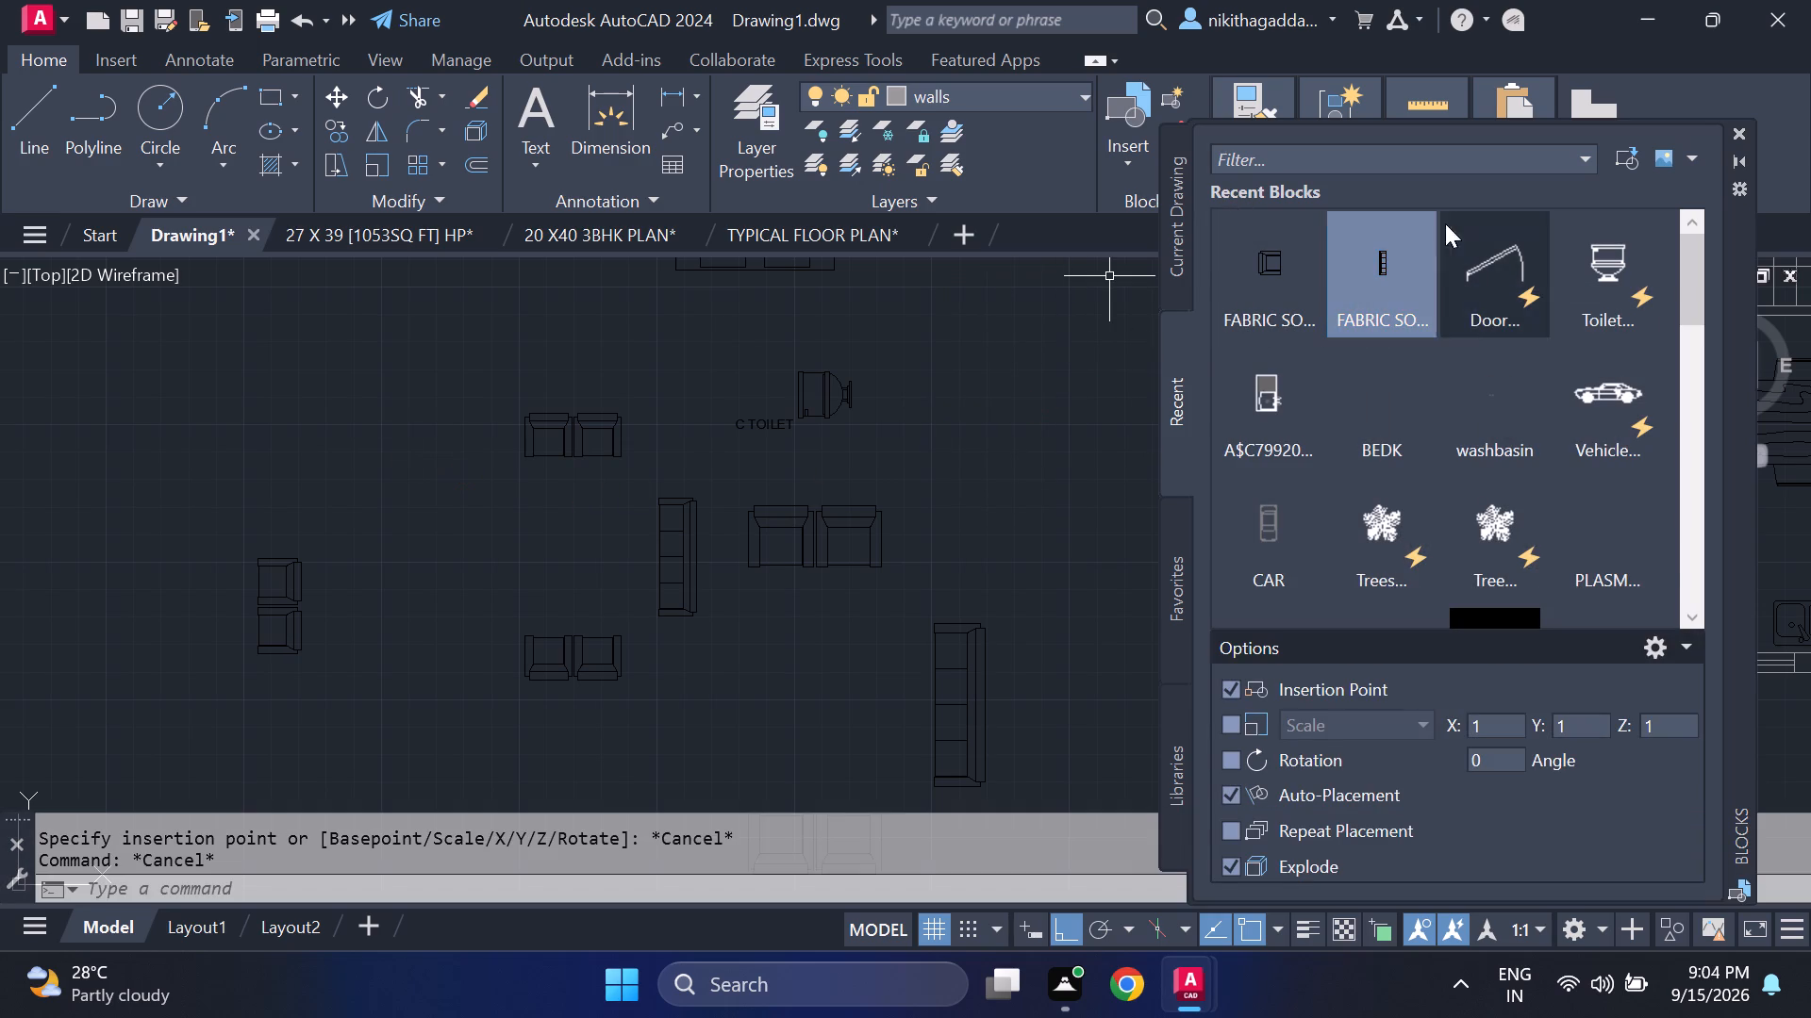
pyautogui.moveTo(1412, 243); pyautogui.dragTo(996, 337)
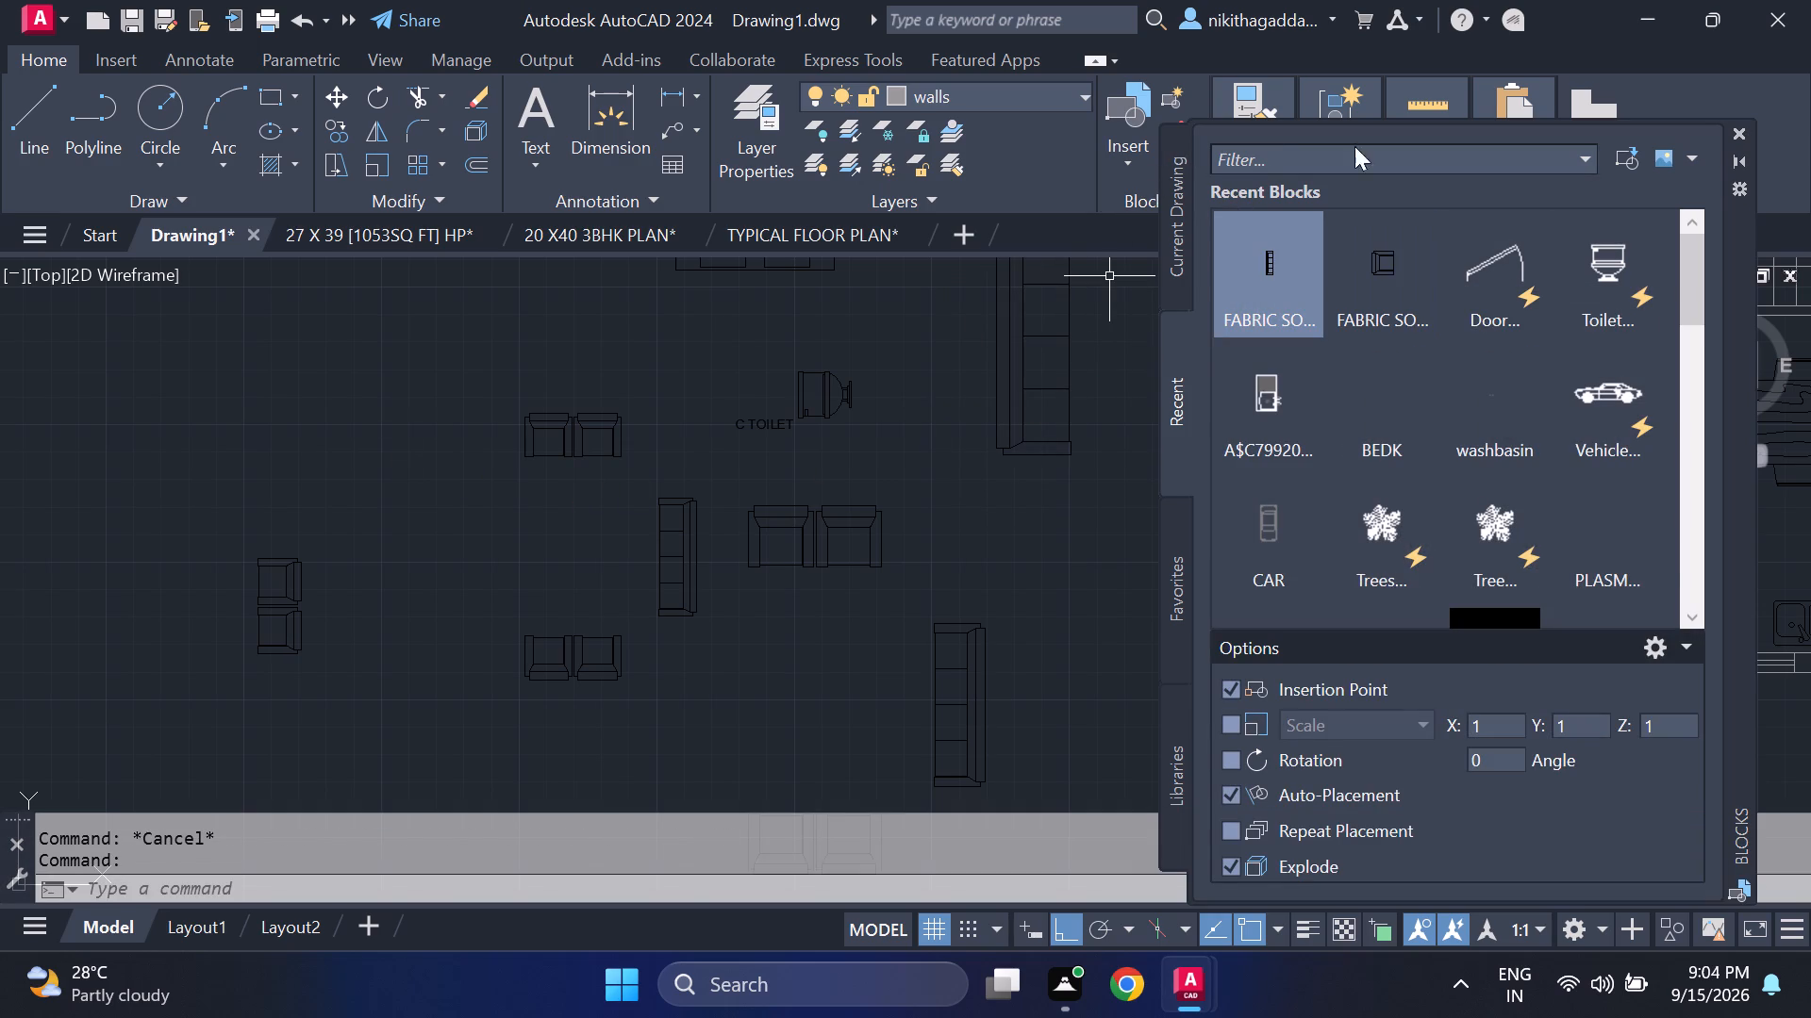
pyautogui.click(1731, 131)
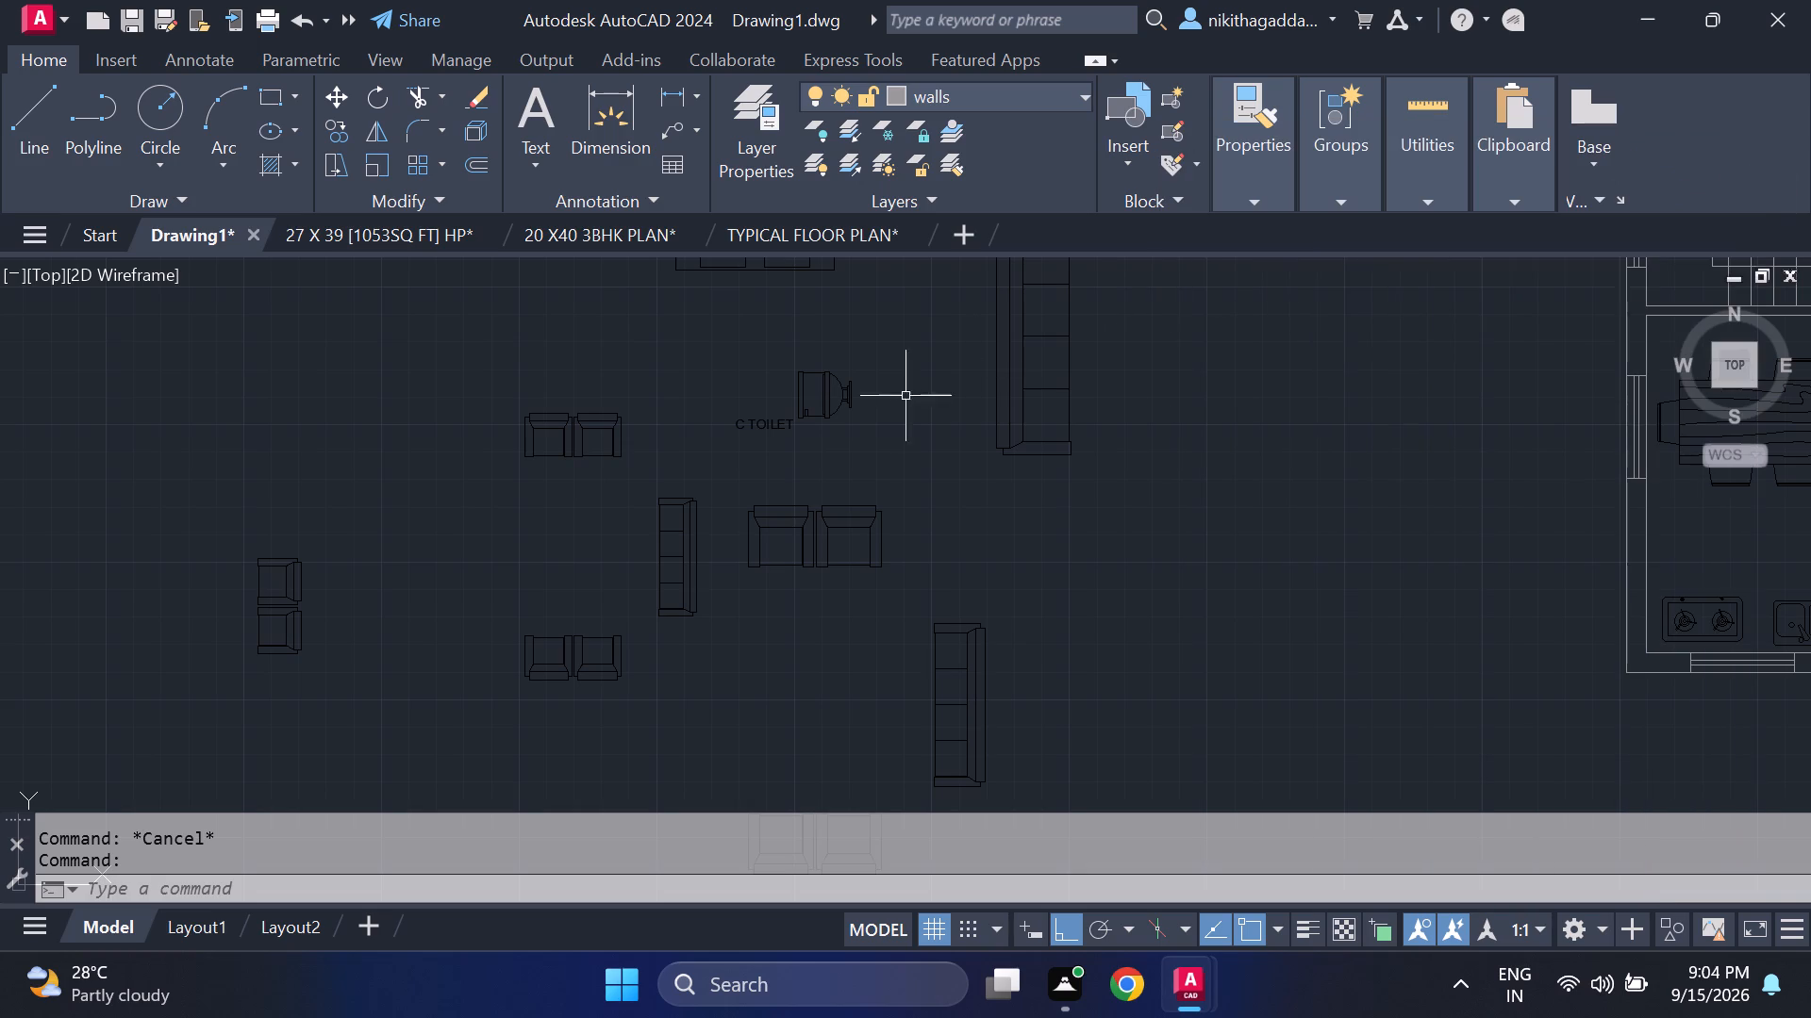
pyautogui.click(1129, 339)
pyautogui.click(1003, 447)
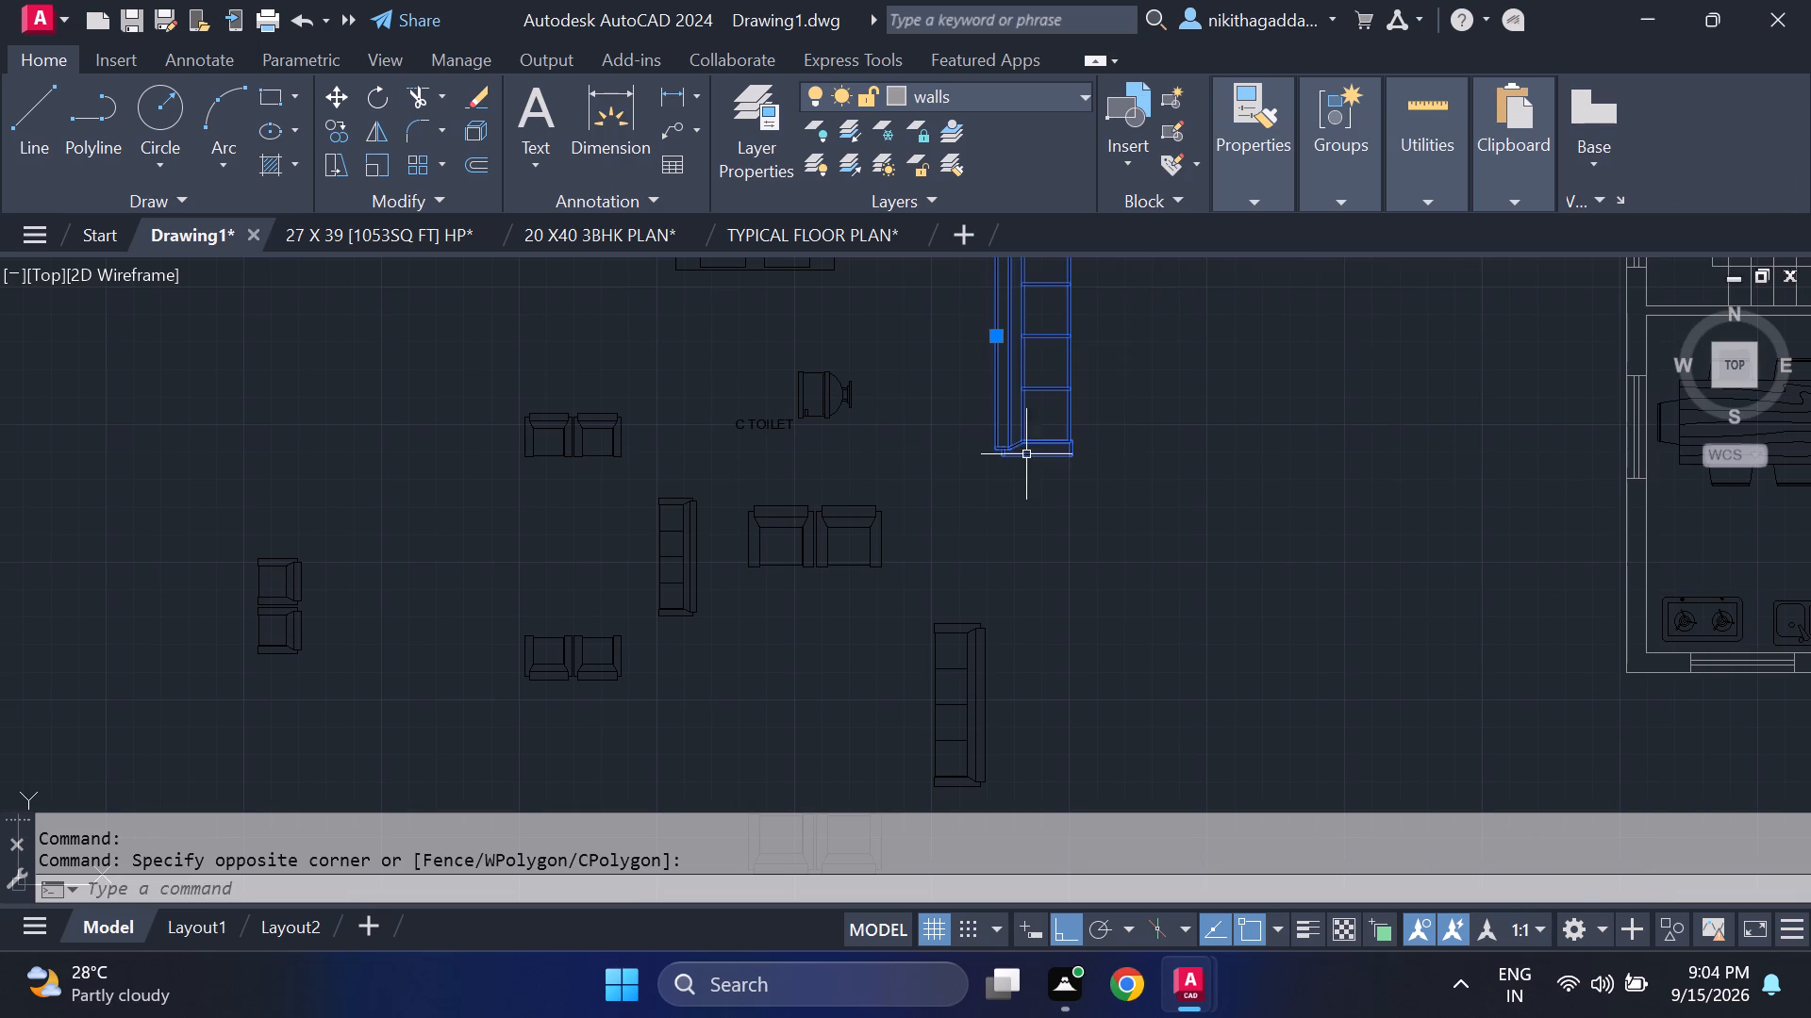
pyautogui.scroll(-2, 1028, 459)
pyautogui.scroll(2, 1044, 446)
pyautogui.scroll(-1, 1061, 440)
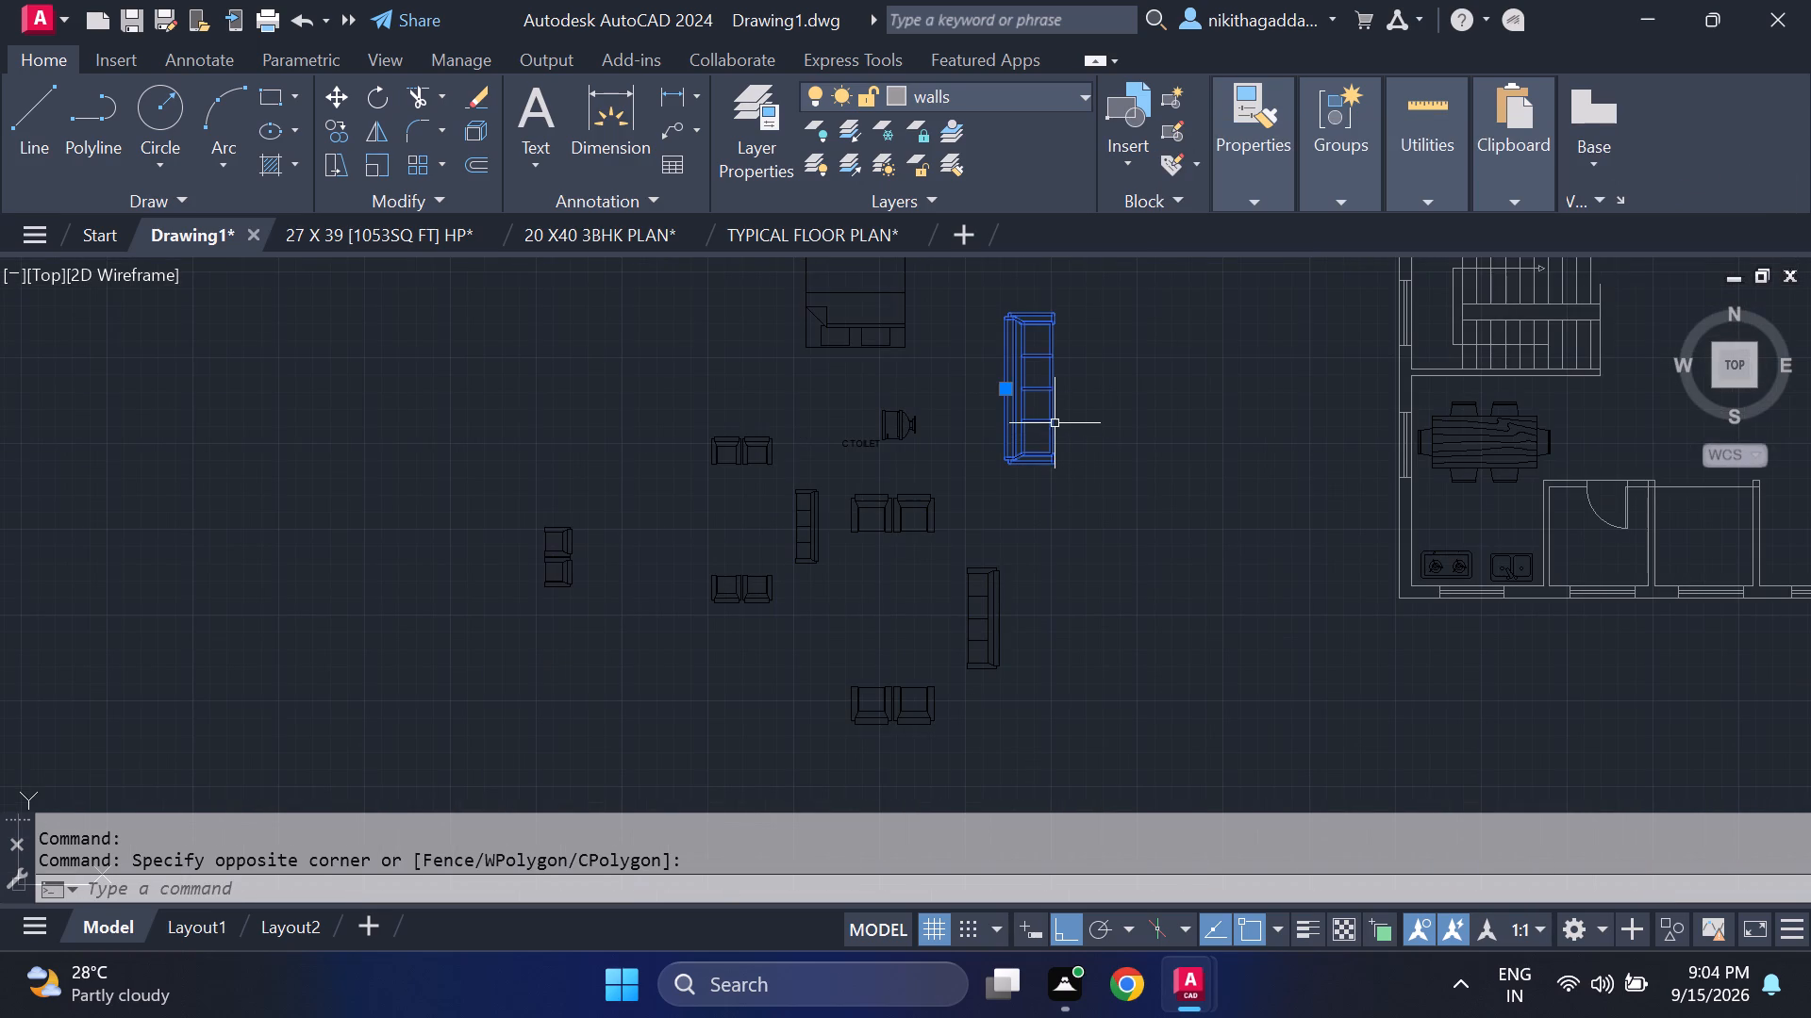
pyautogui.press('Escape')
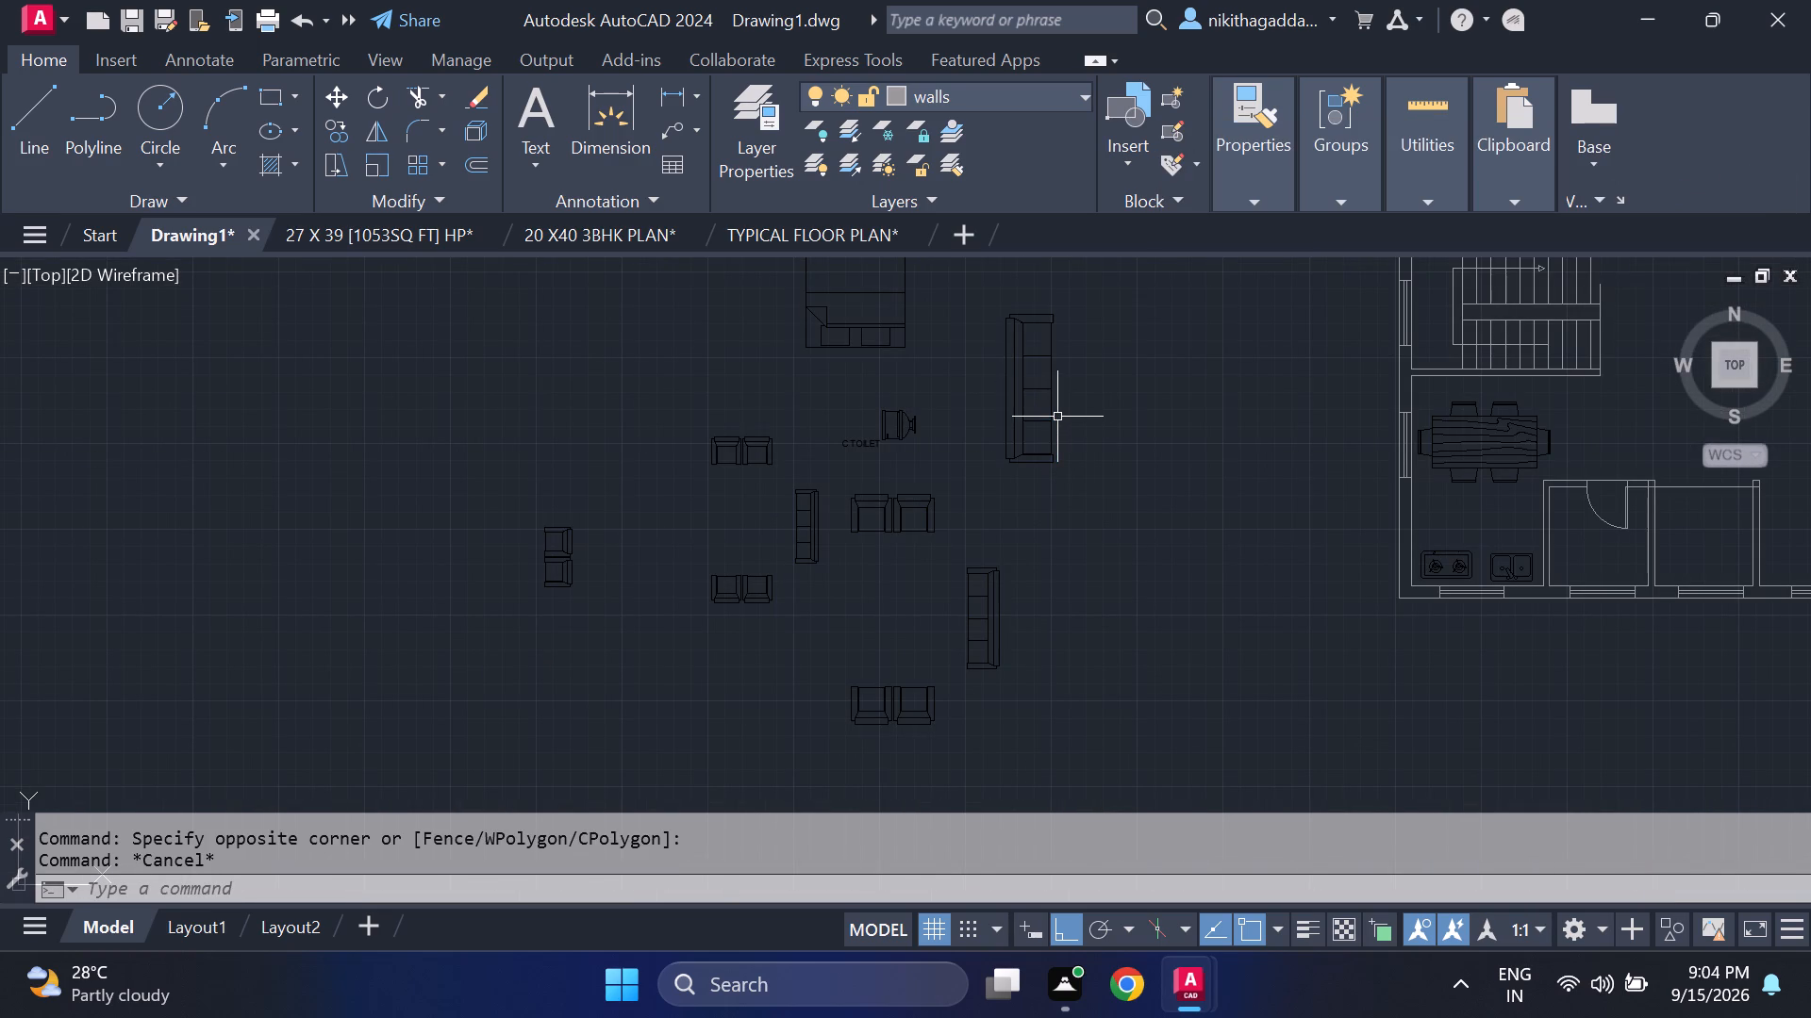
# Erase the enlarged sofa set block south of the newly inserted long sofa.
pyautogui.click(1038, 567)
pyautogui.click(728, 790)
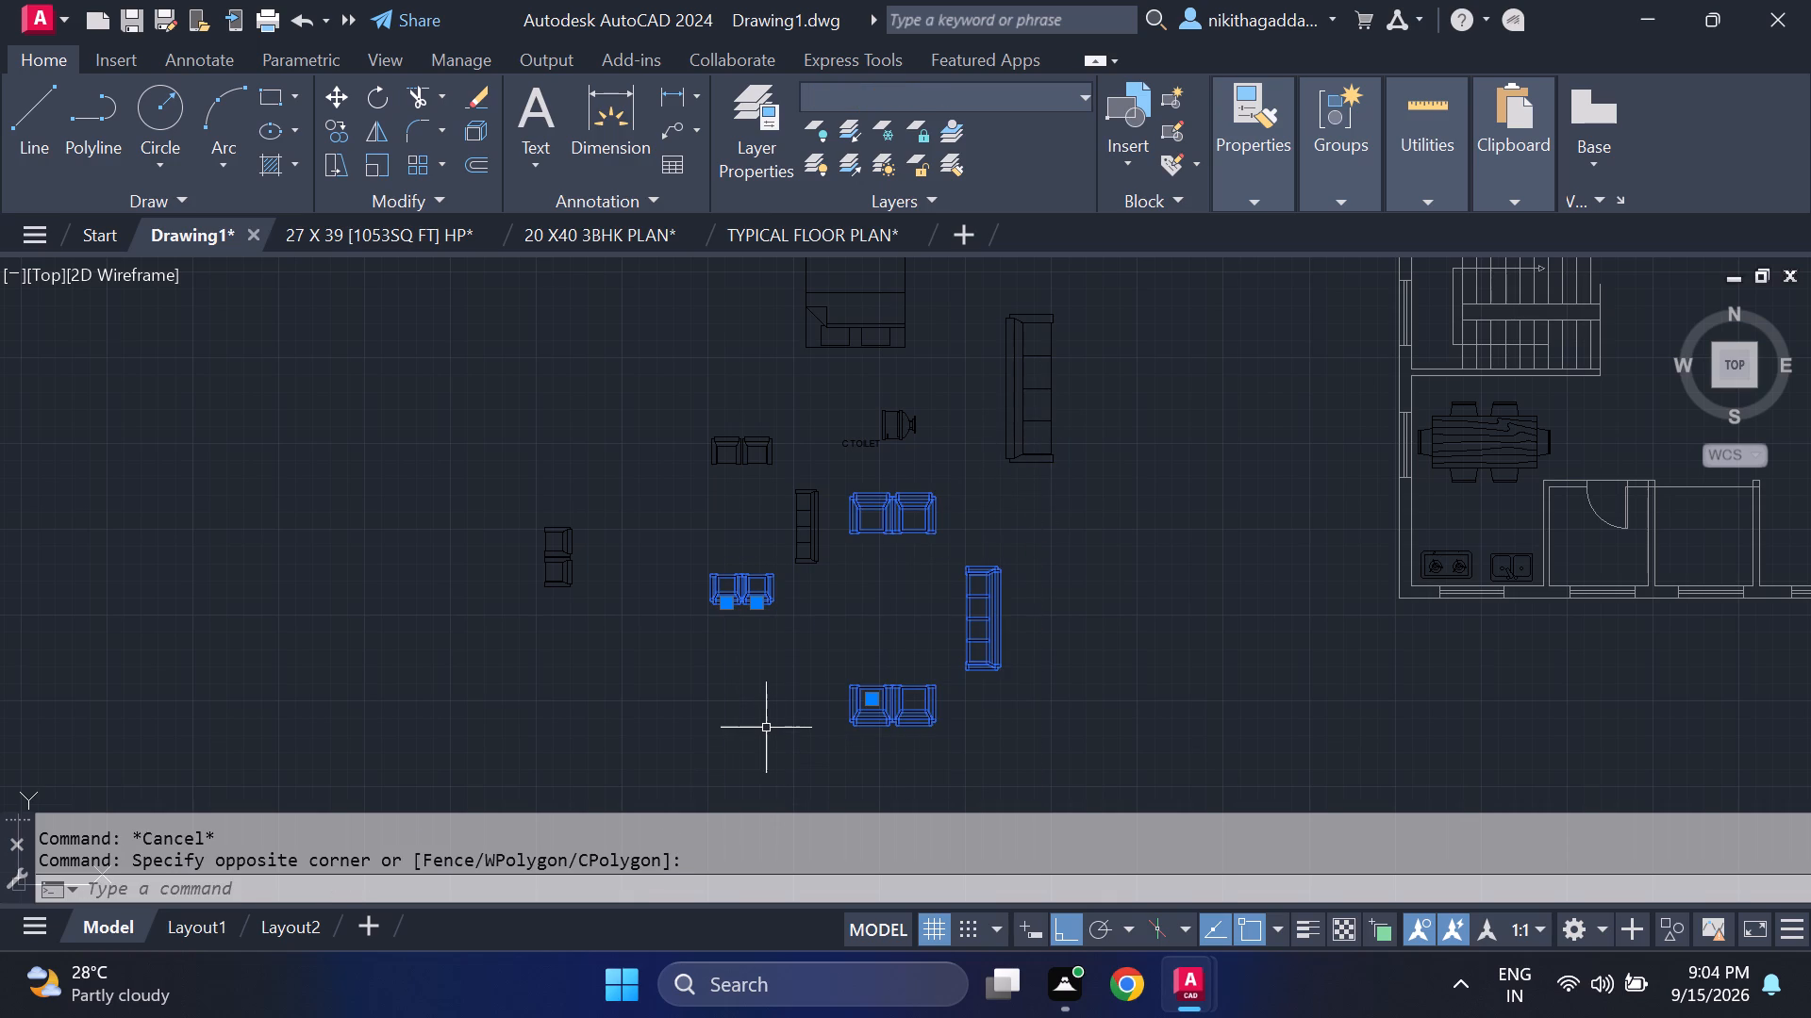
pyautogui.press('Escape')
pyautogui.click(1006, 504)
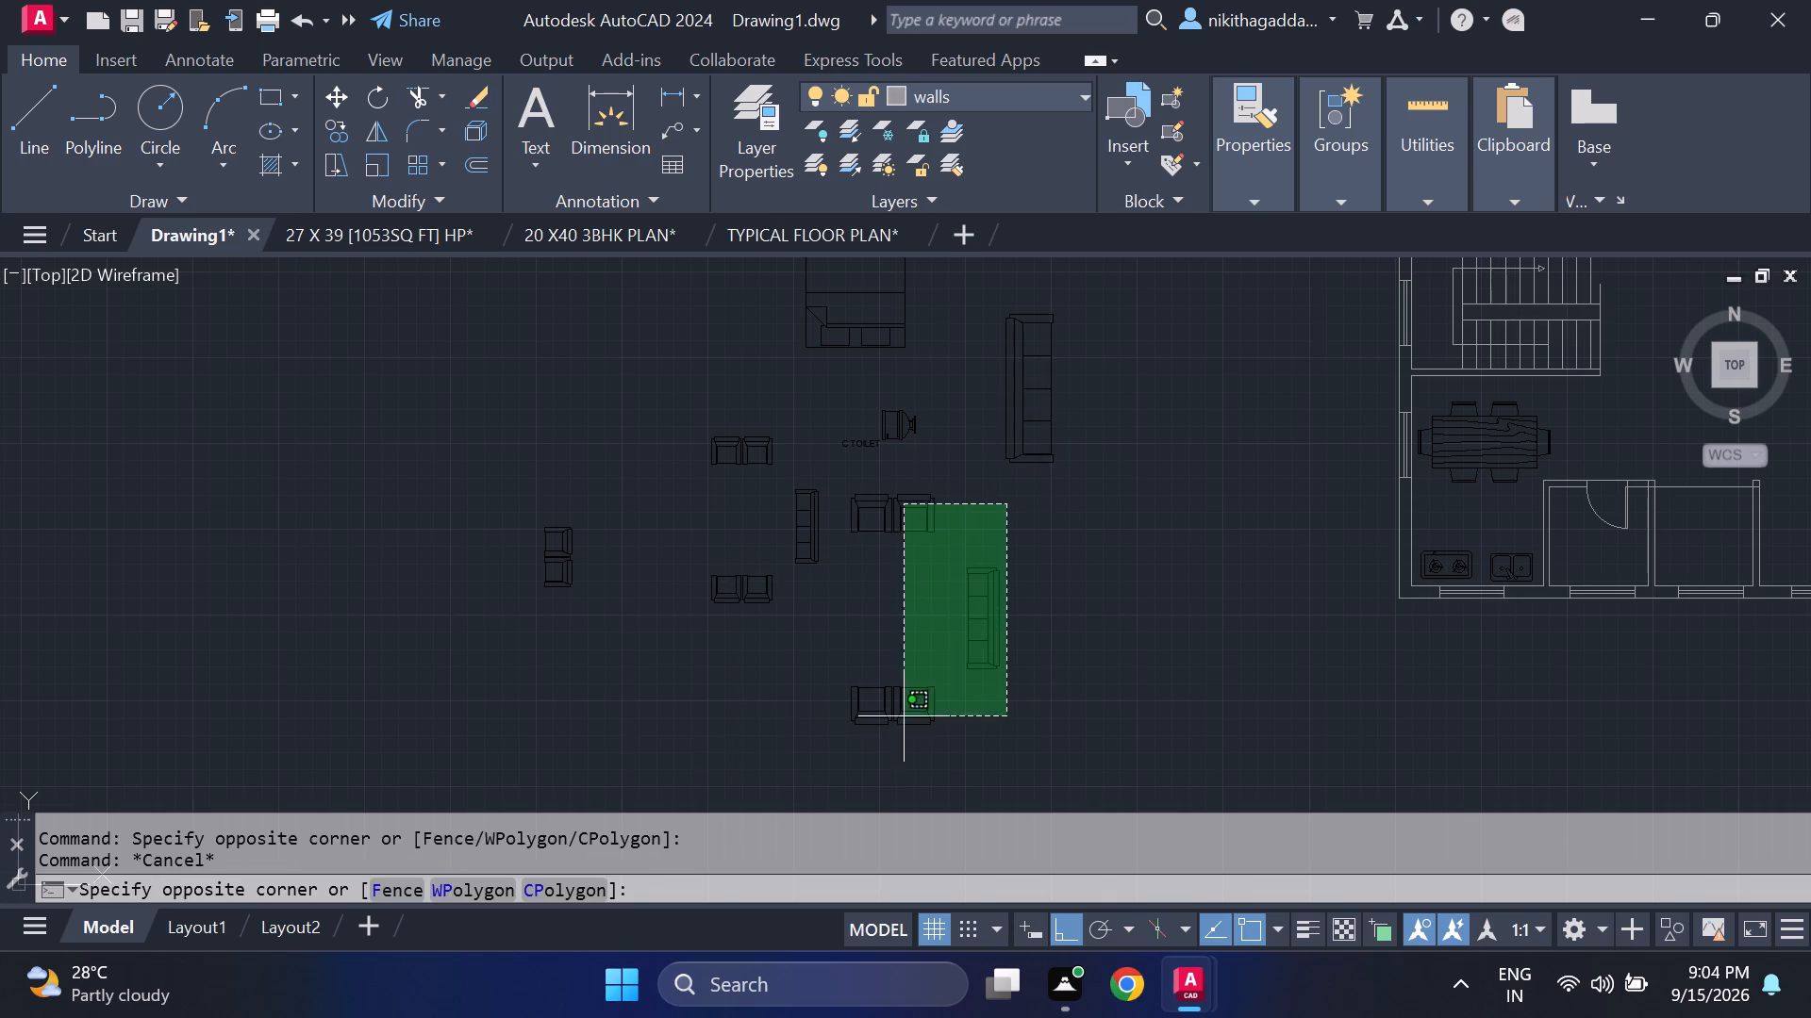
pyautogui.click(862, 728)
pyautogui.press('Delete')
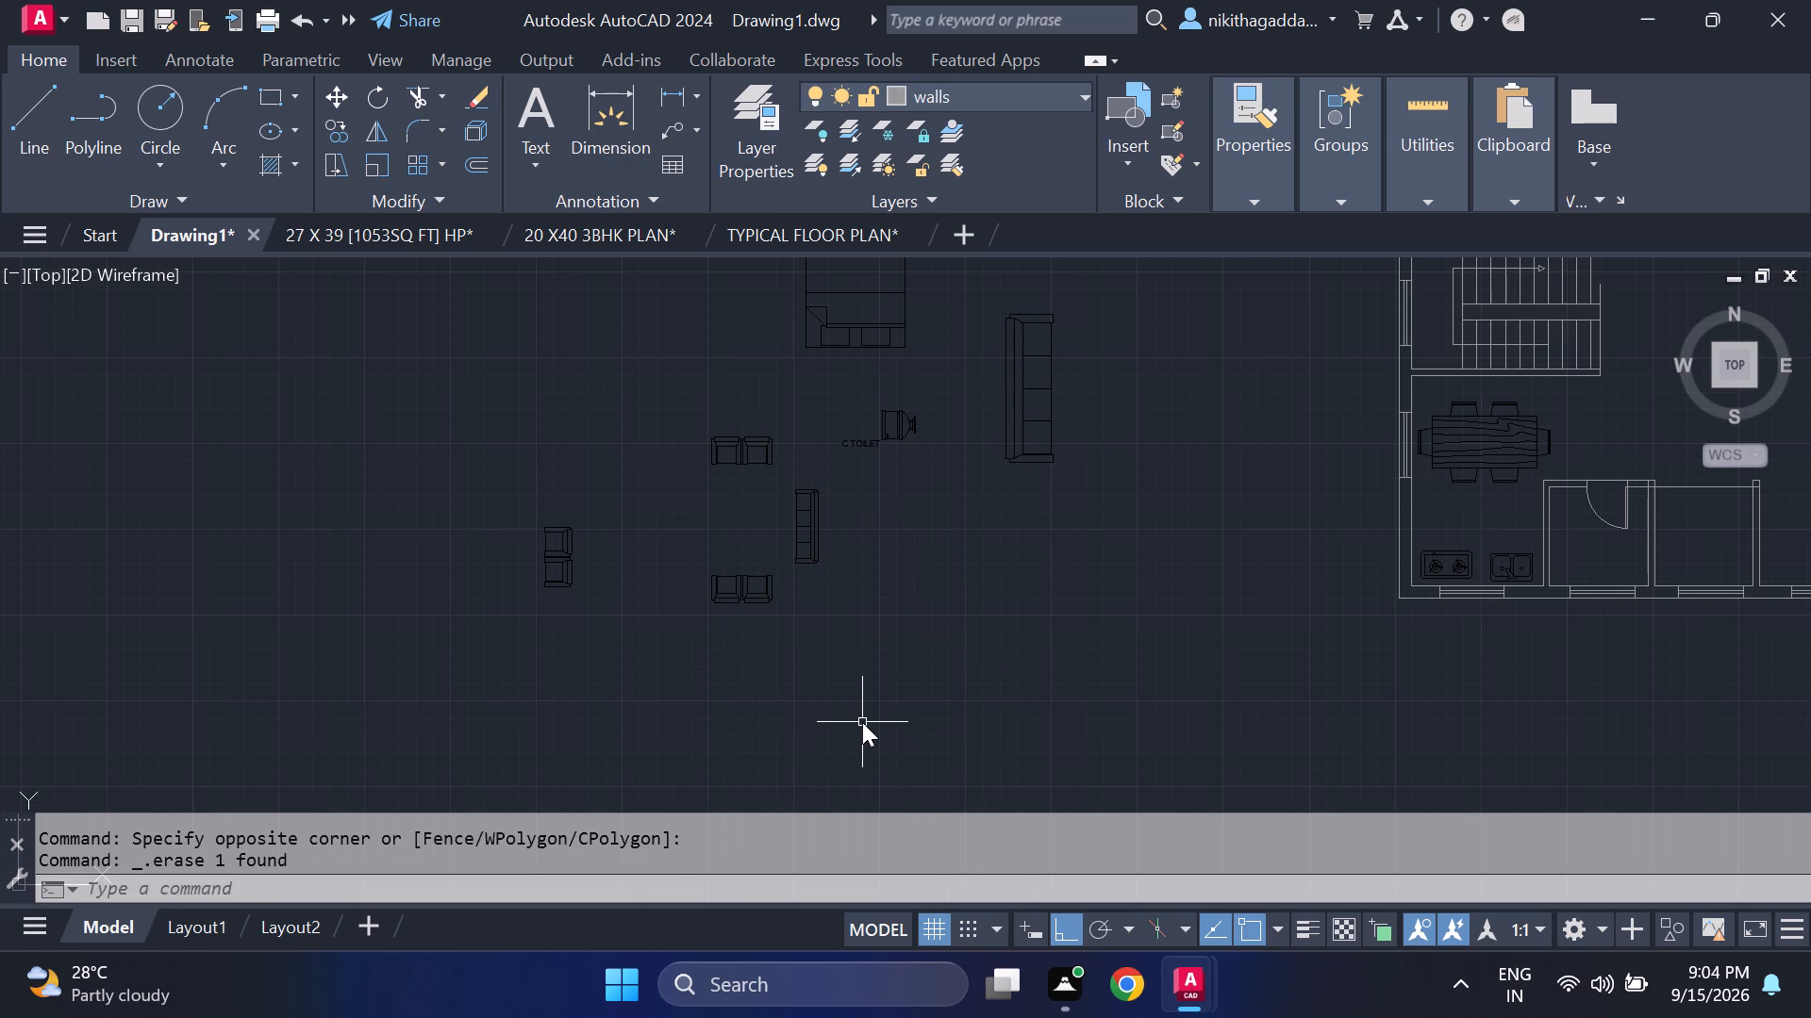
# Rotate the new long sofa 180° about the midpoint of its back edge so its seats face west.
pyautogui.moveTo(1022, 332); pyautogui.dragTo(1002, 393, button='middle')
pyautogui.click(1069, 346)
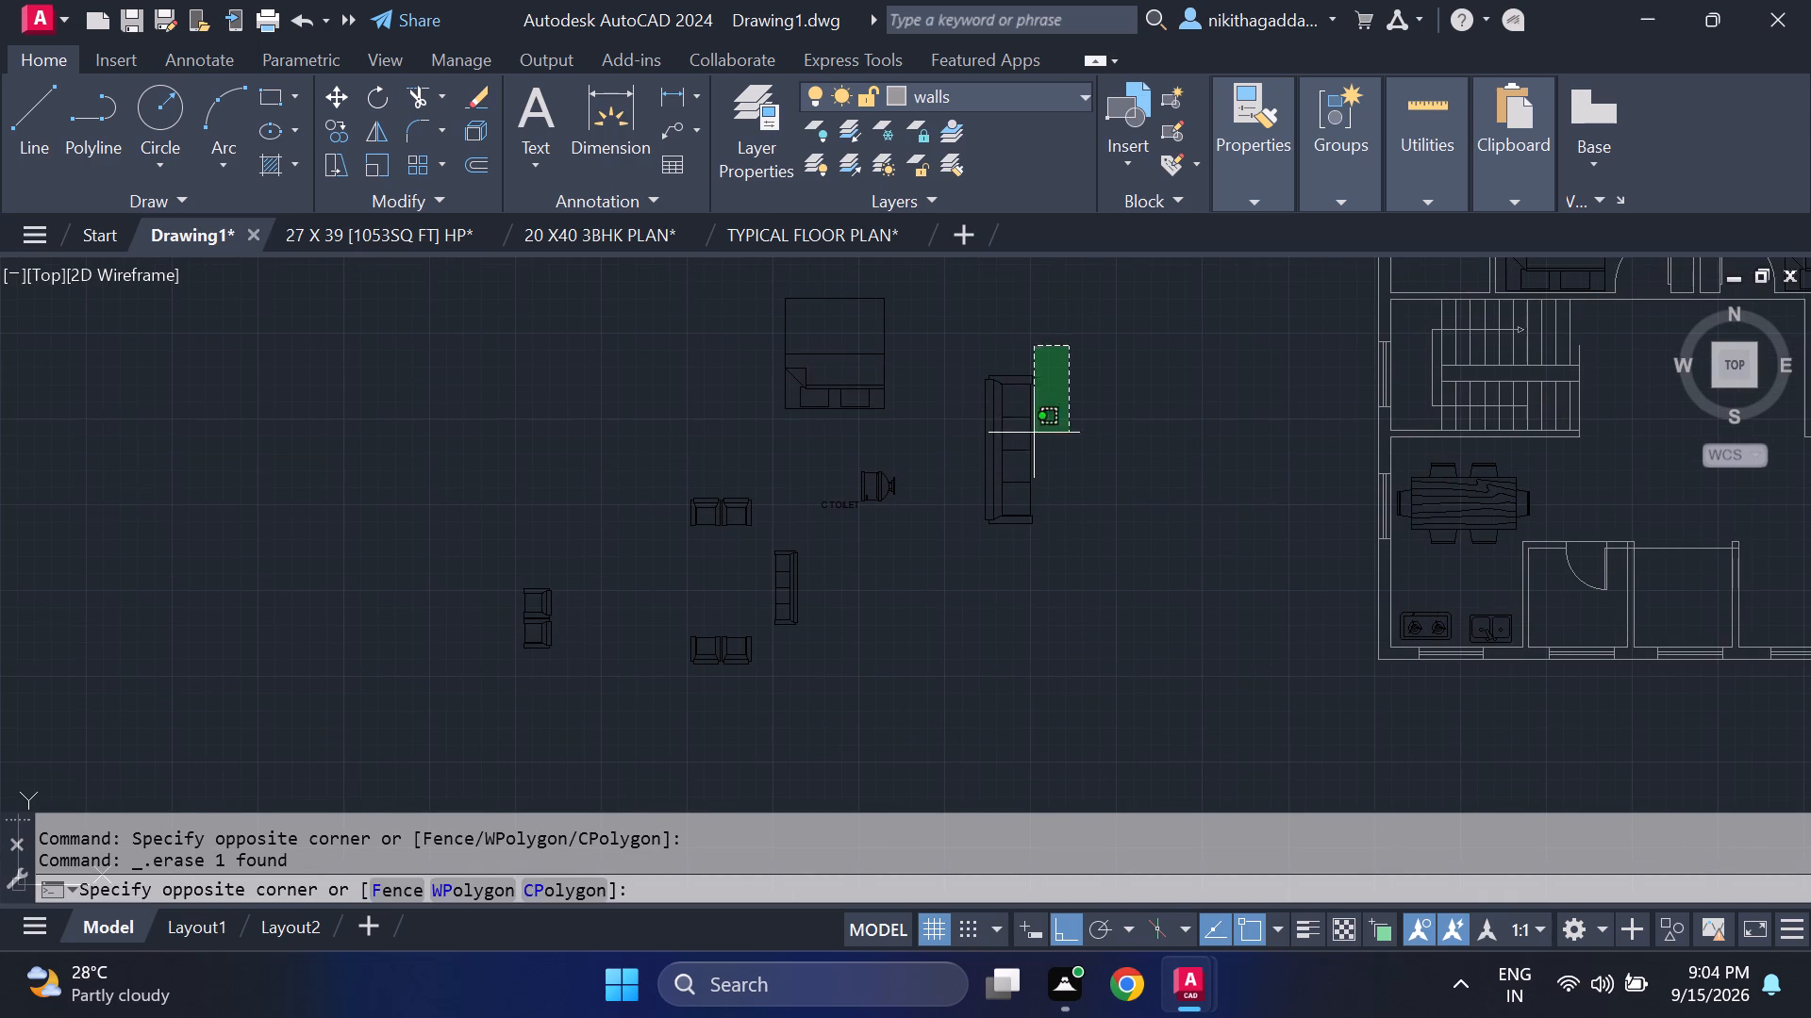
pyautogui.click(957, 590)
pyautogui.write('ro')
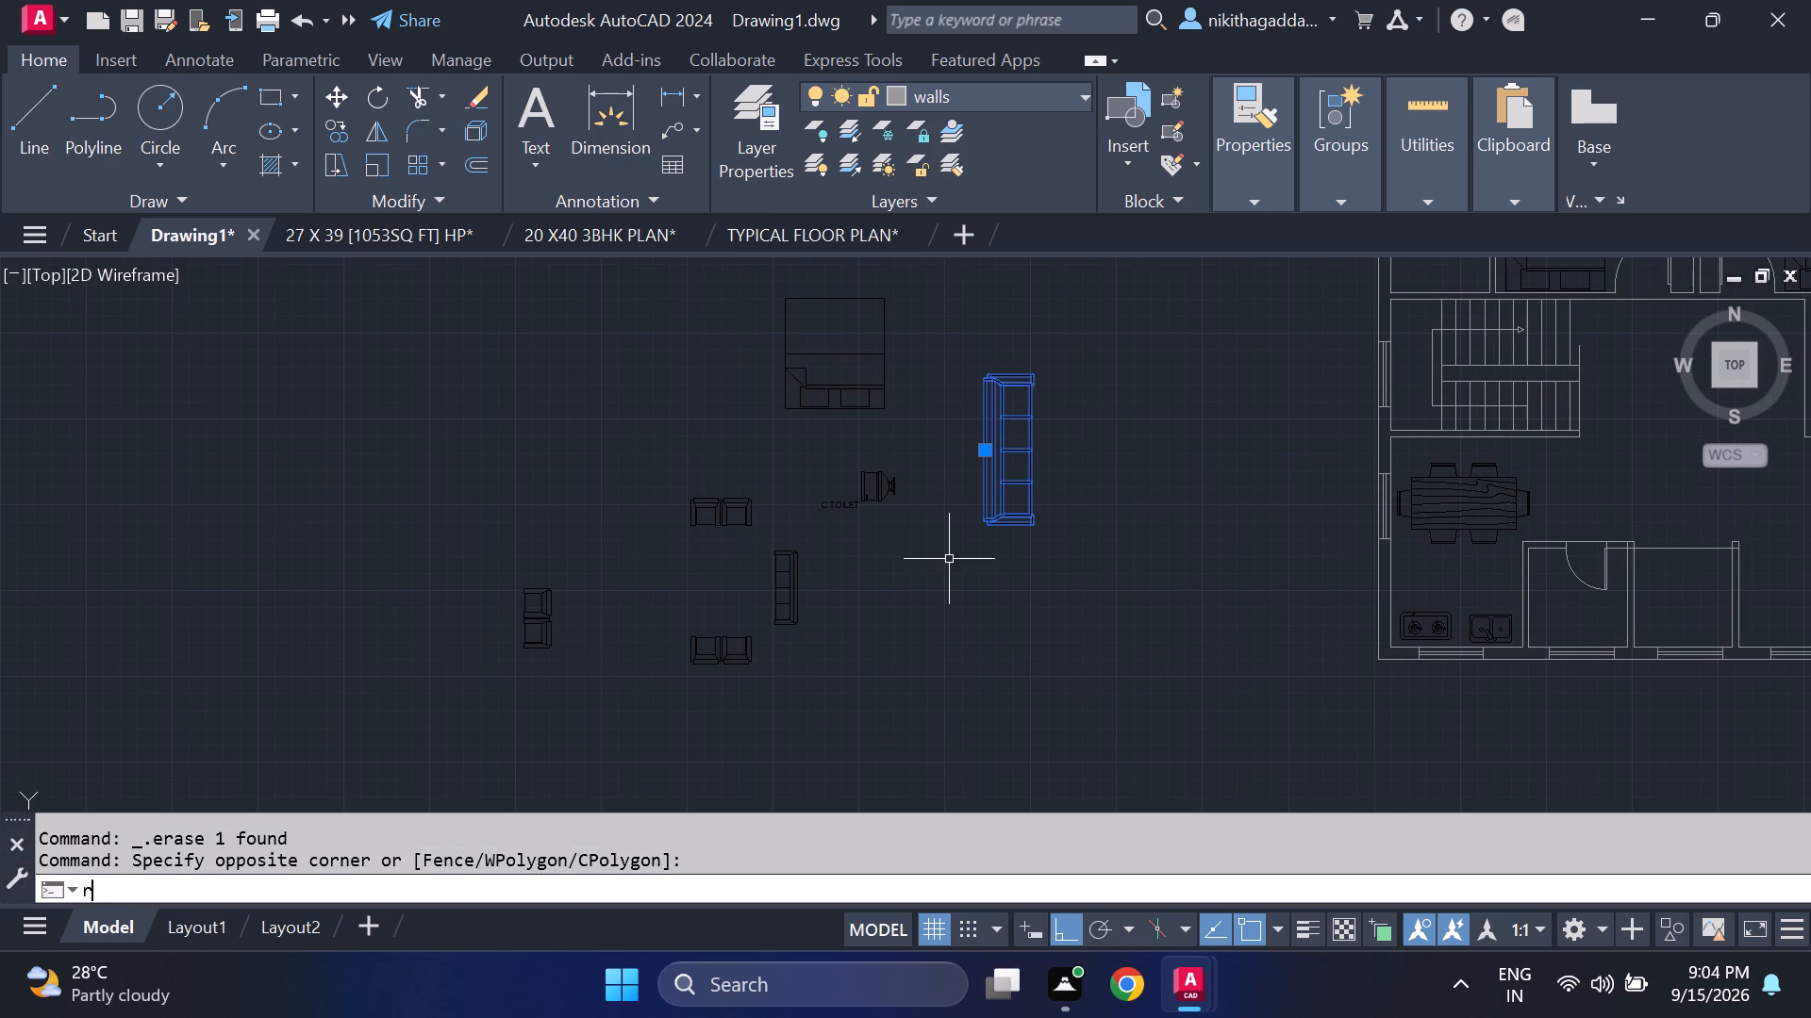
pyautogui.press('Return')
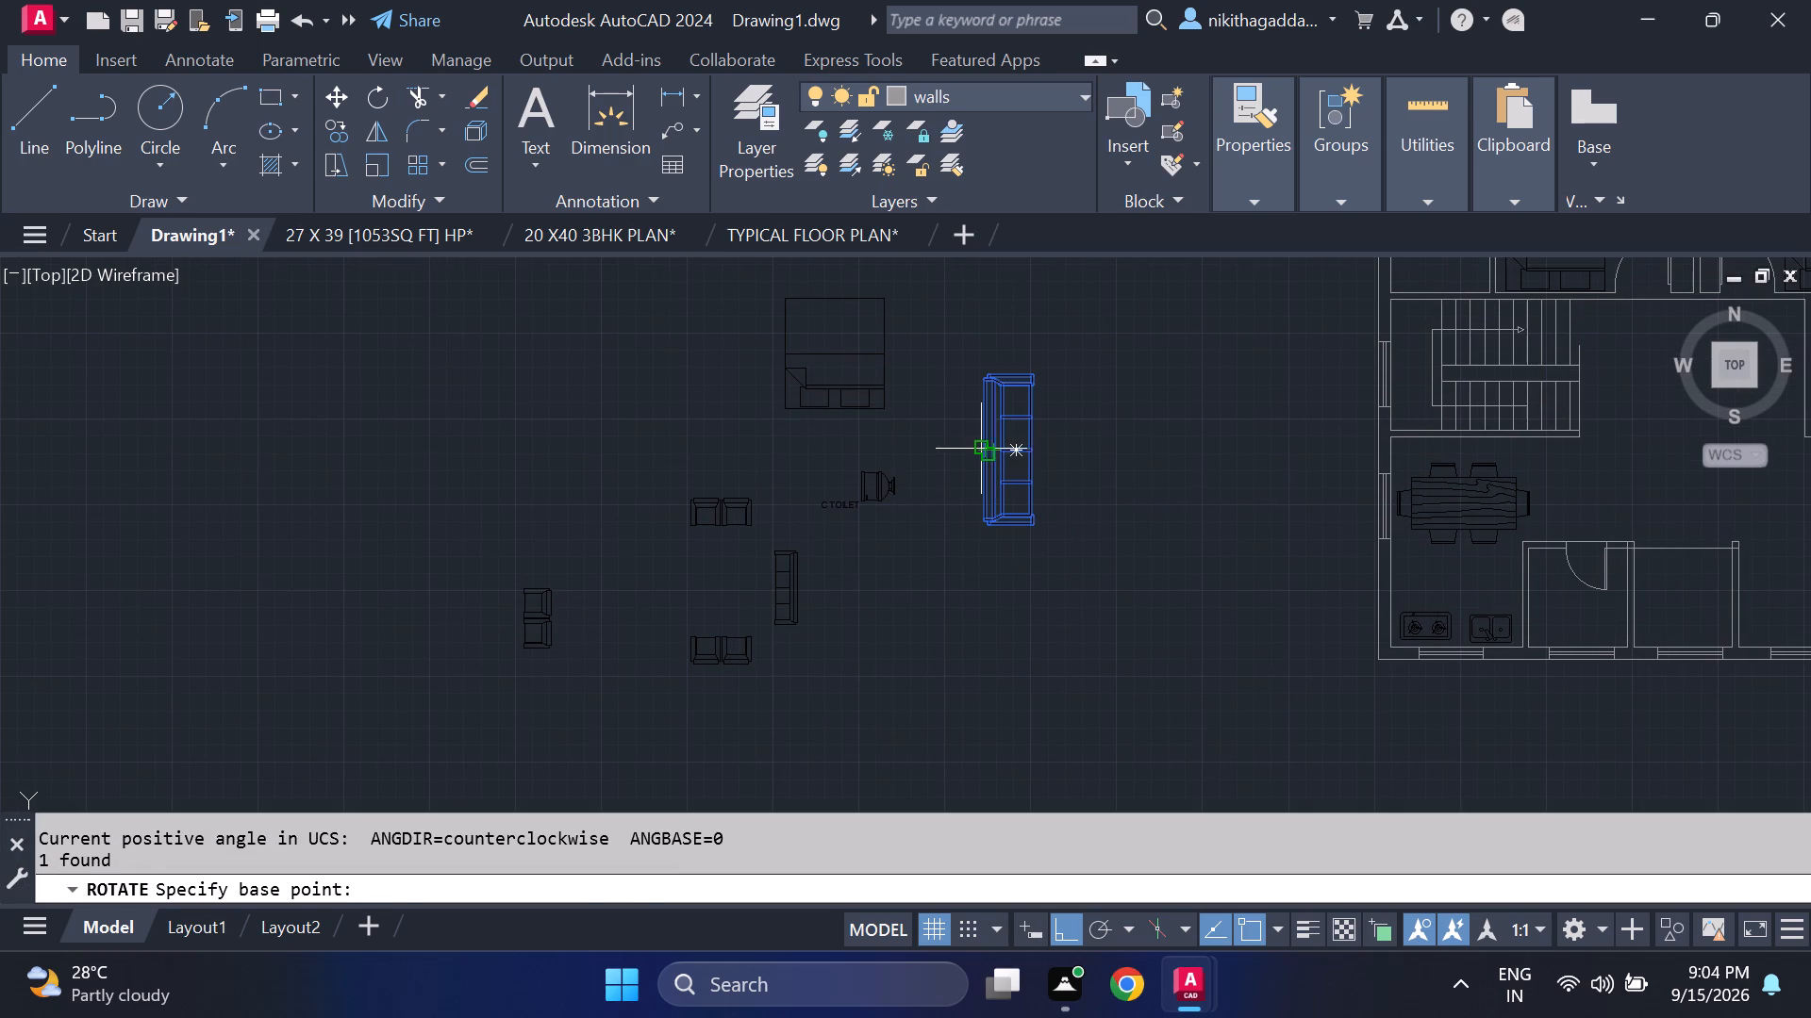
pyautogui.click(981, 449)
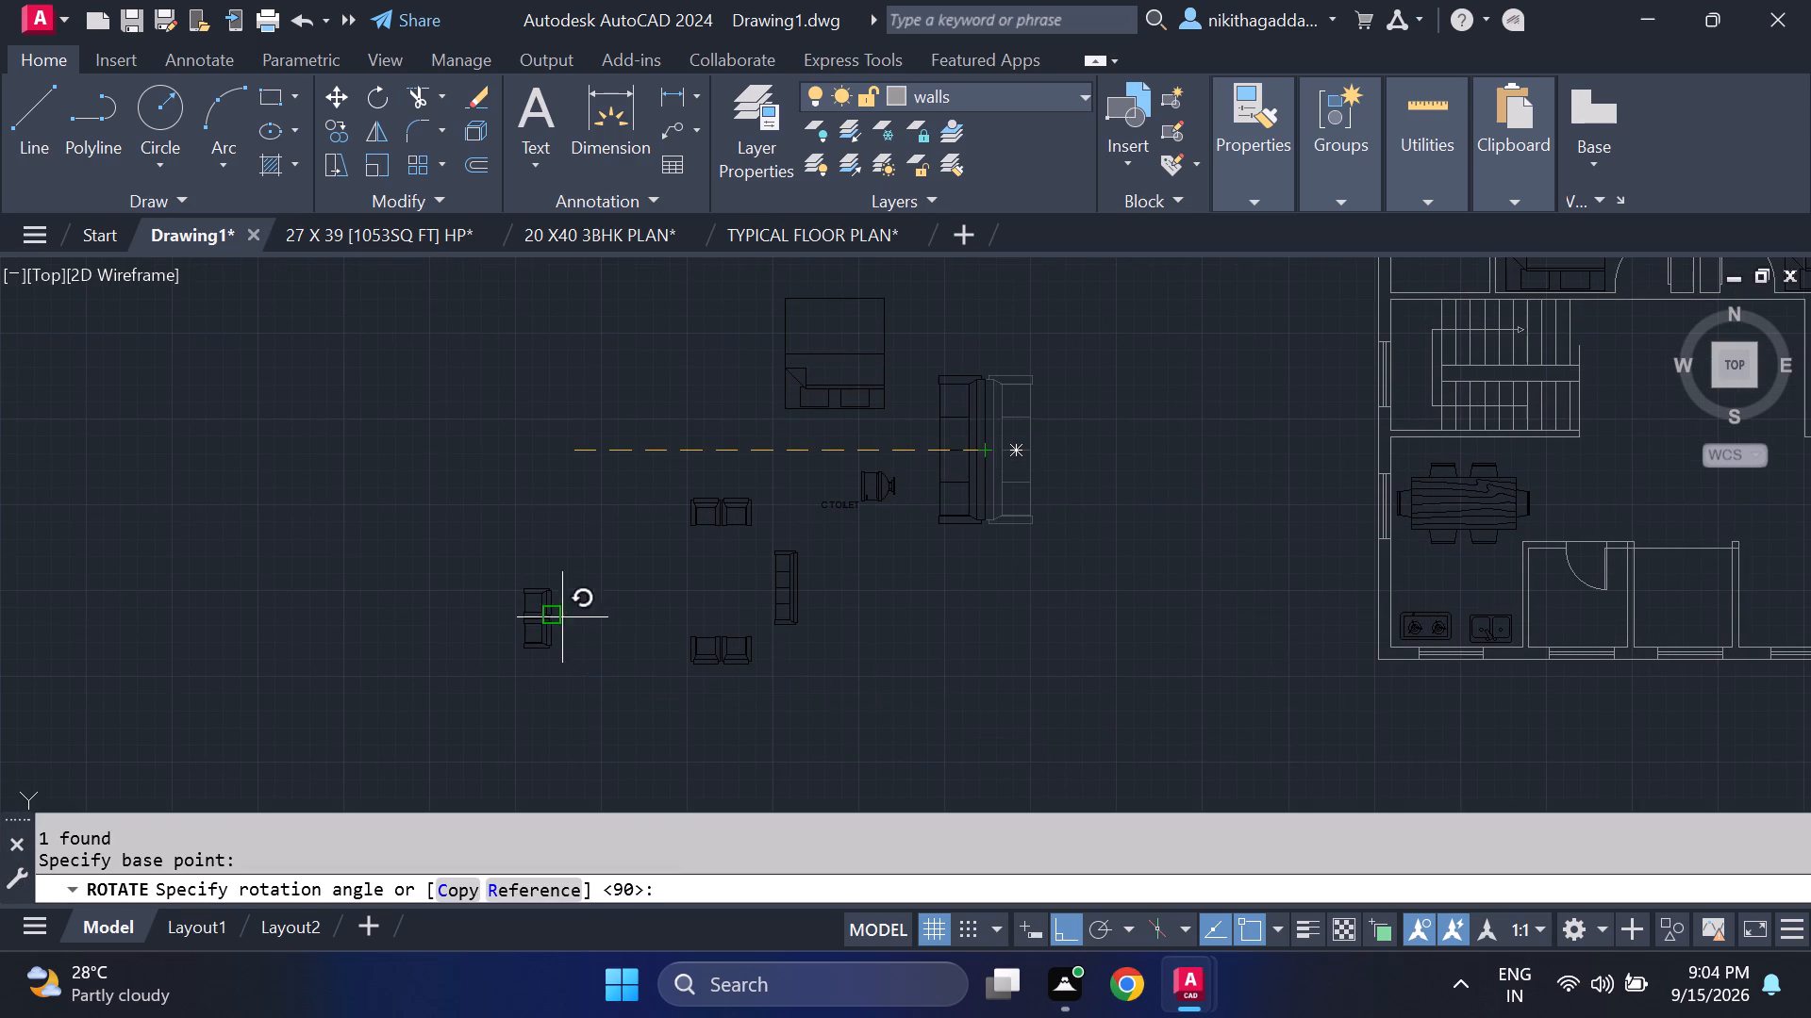
pyautogui.click(324, 484)
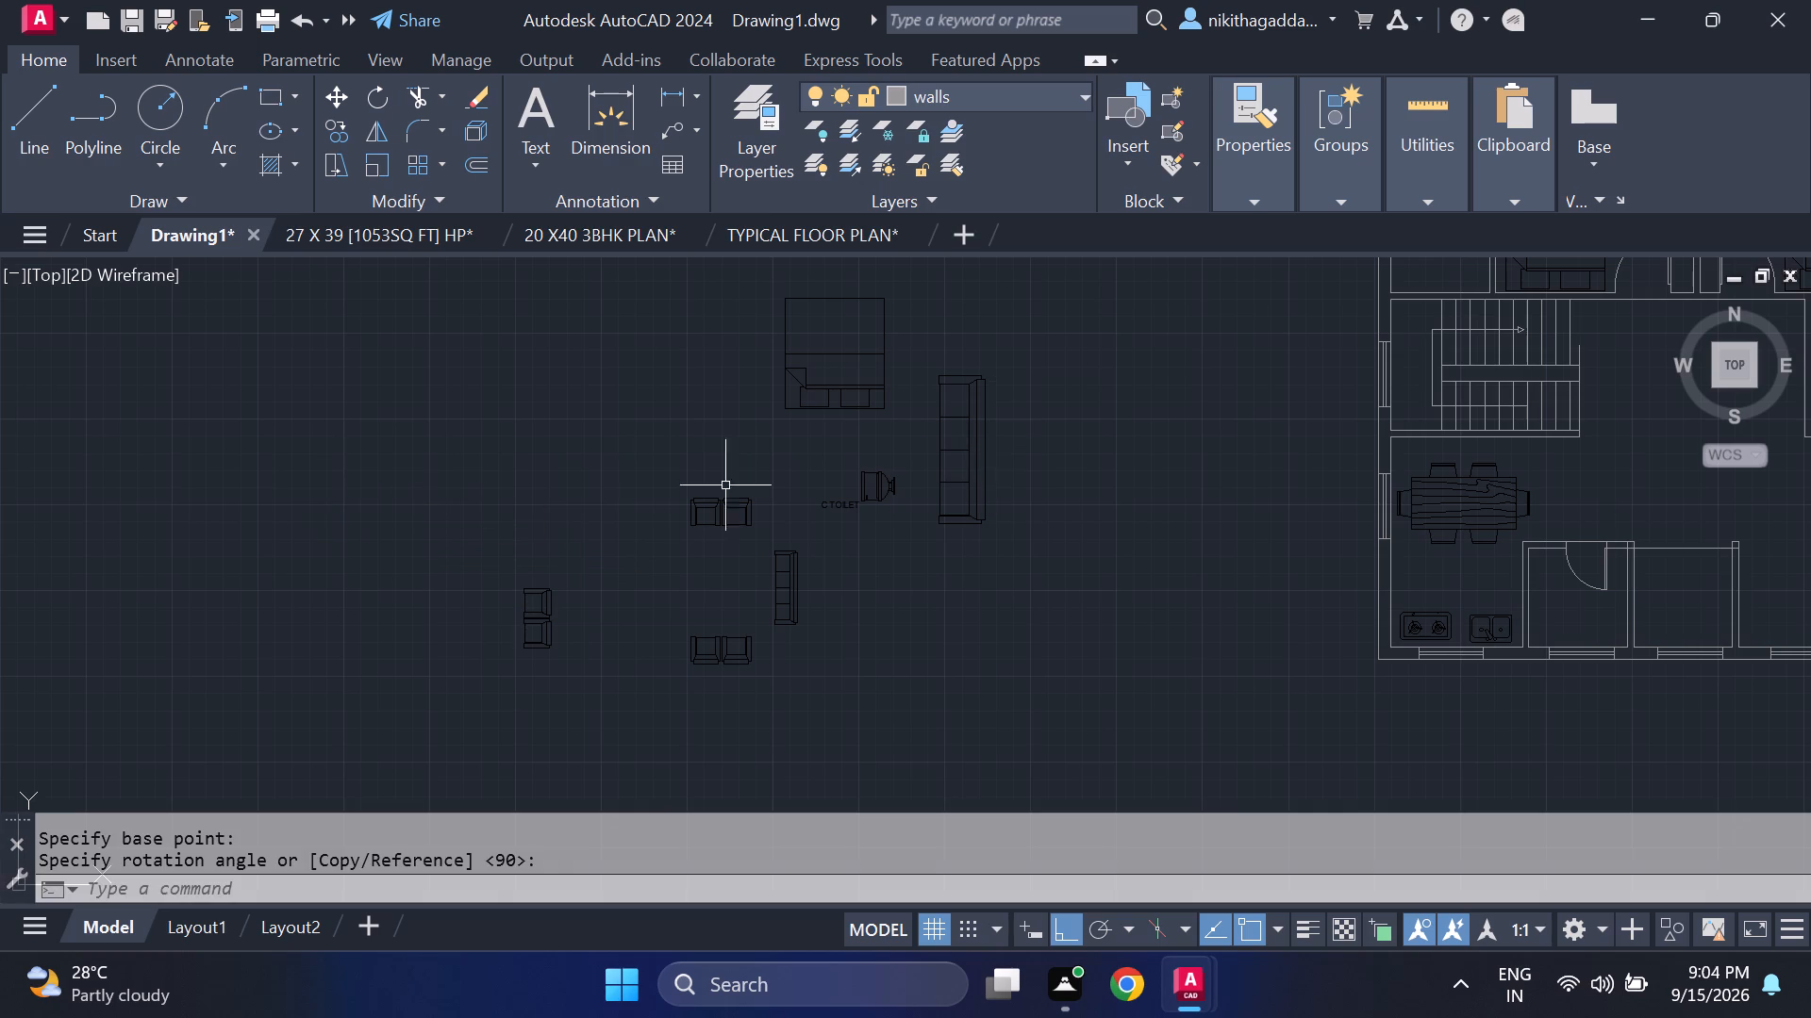
# Move the long sofa by its back-edge midpoint, with Ortho off, into the hall between the staircase and the east toilets.
pyautogui.click(1020, 394)
pyautogui.click(922, 589)
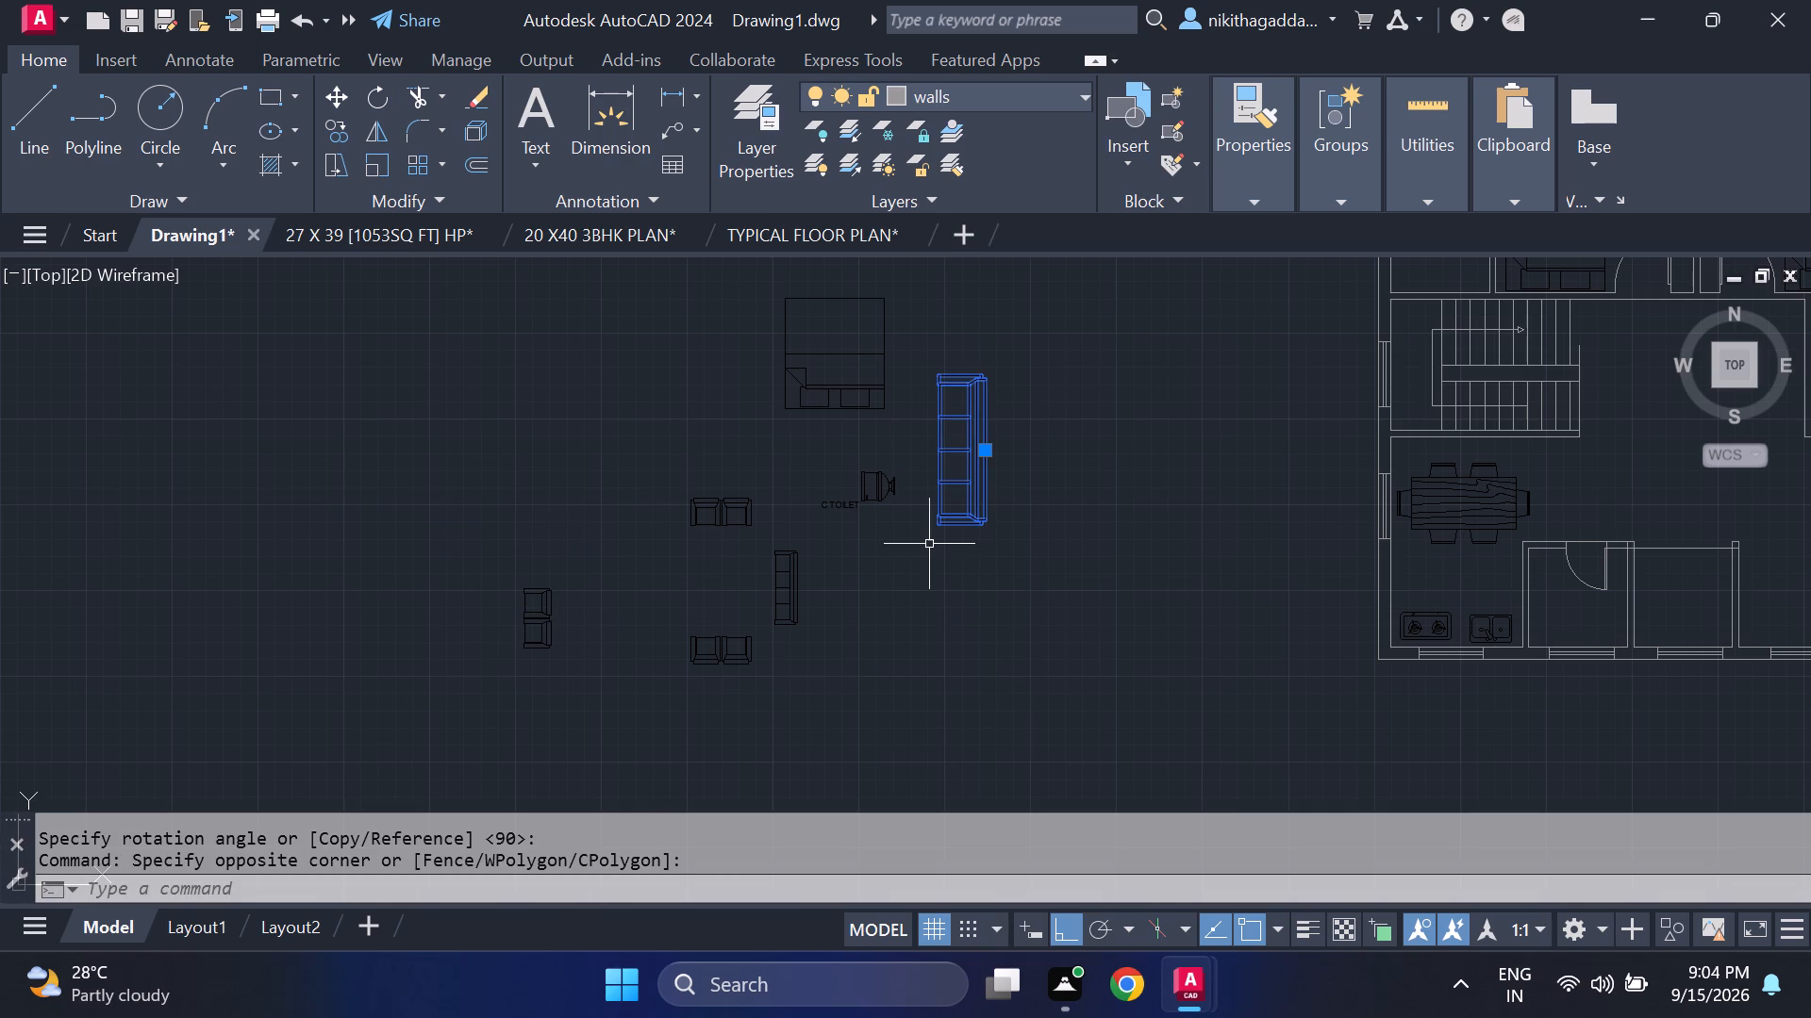
pyautogui.press('m')
pyautogui.press('Return')
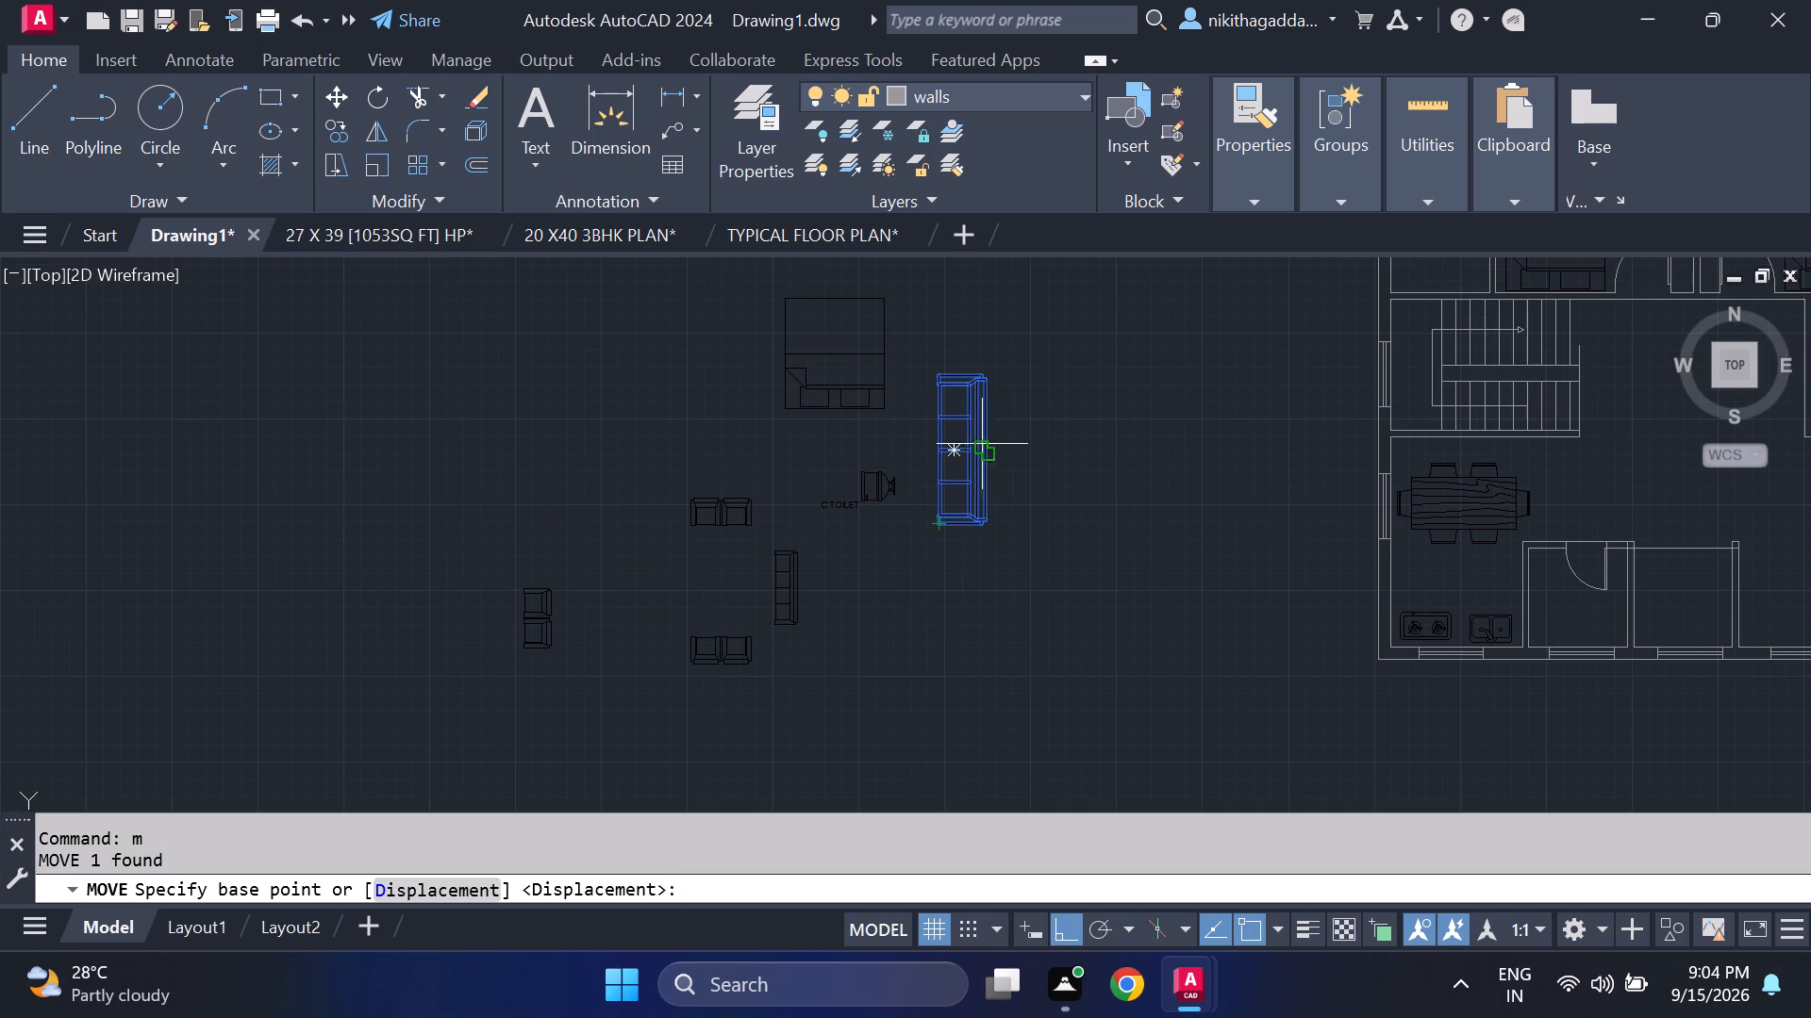
pyautogui.click(993, 446)
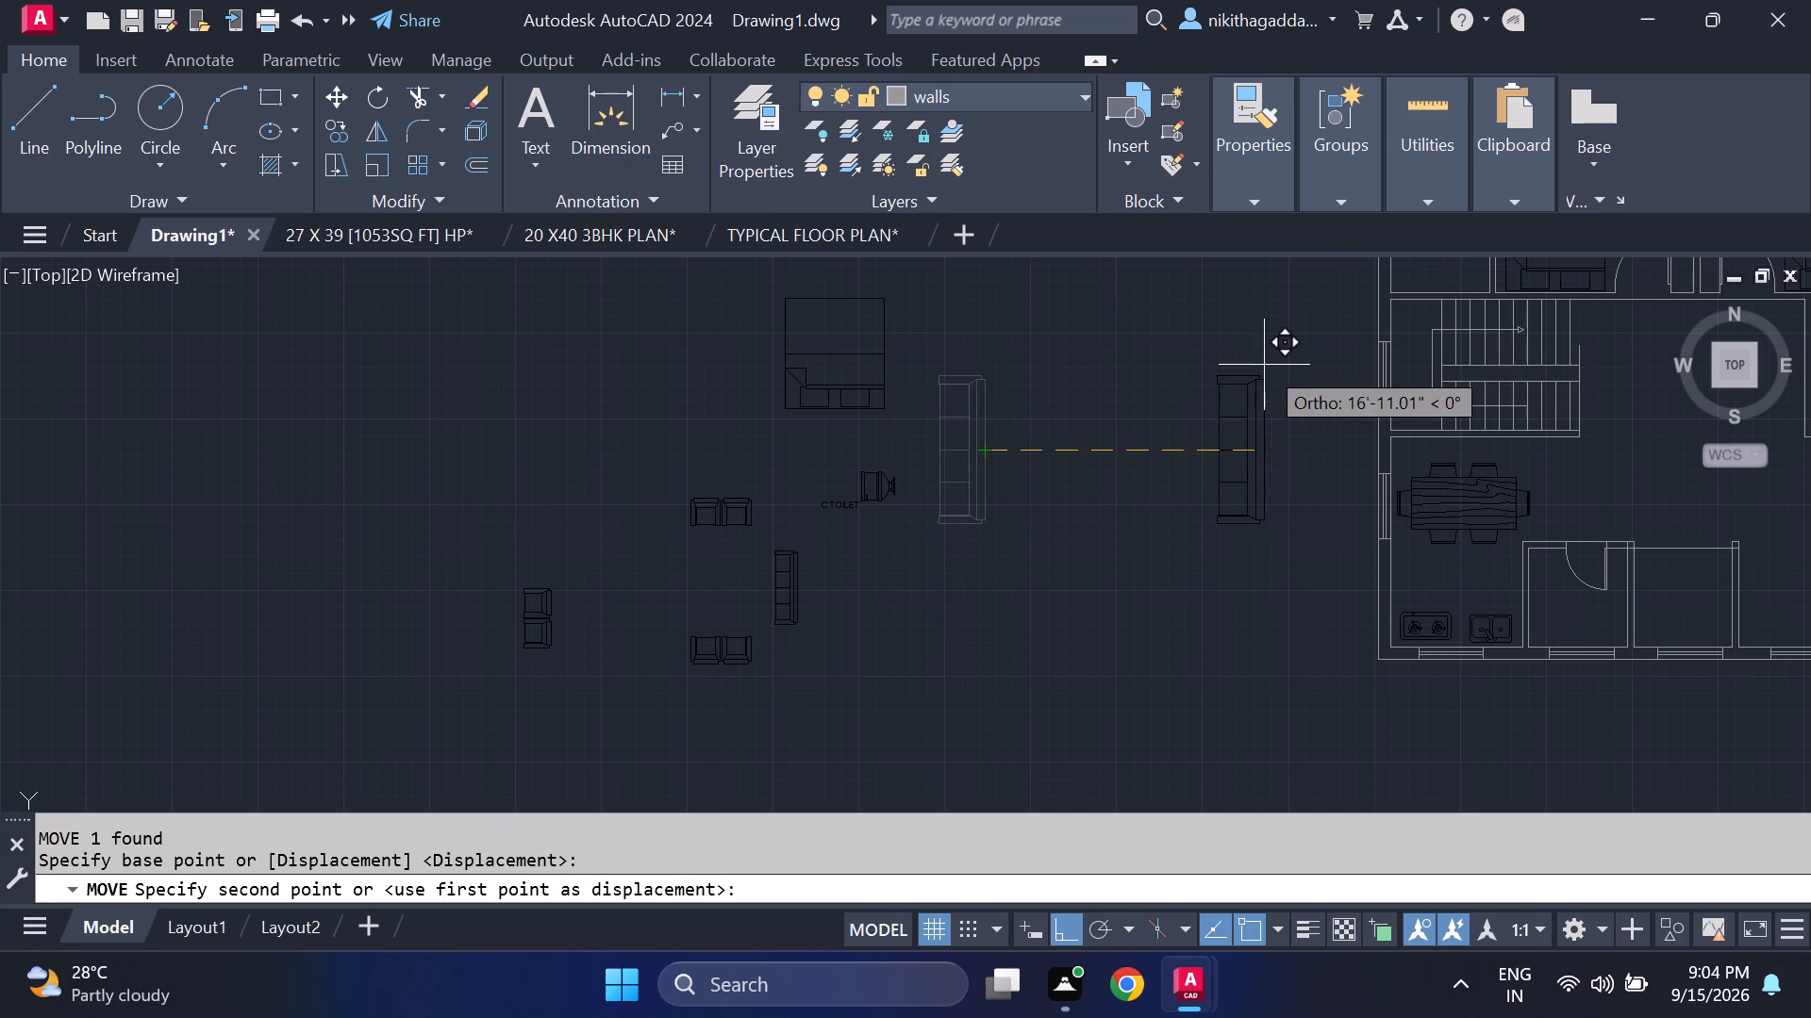
pyautogui.moveTo(1251, 373); pyautogui.dragTo(814, 711, button='middle')
pyautogui.press('F8')
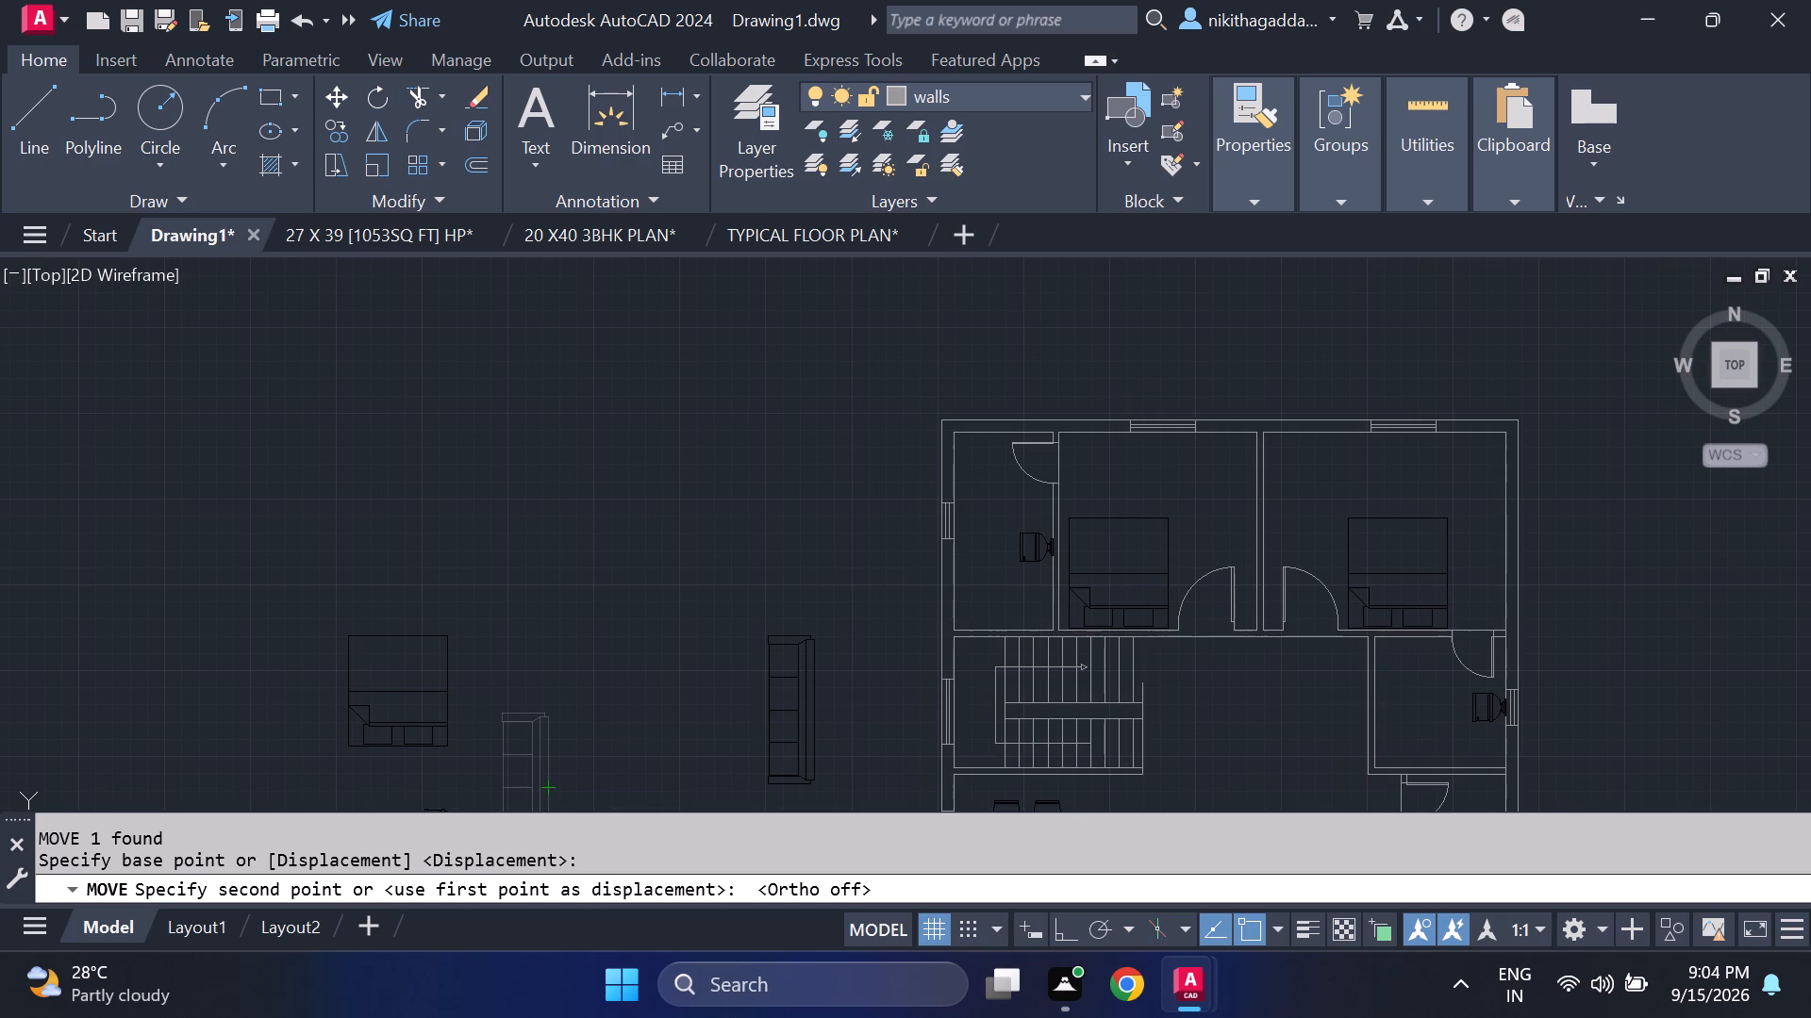
pyautogui.moveTo(1279, 733); pyautogui.dragTo(1107, 521, button='middle')
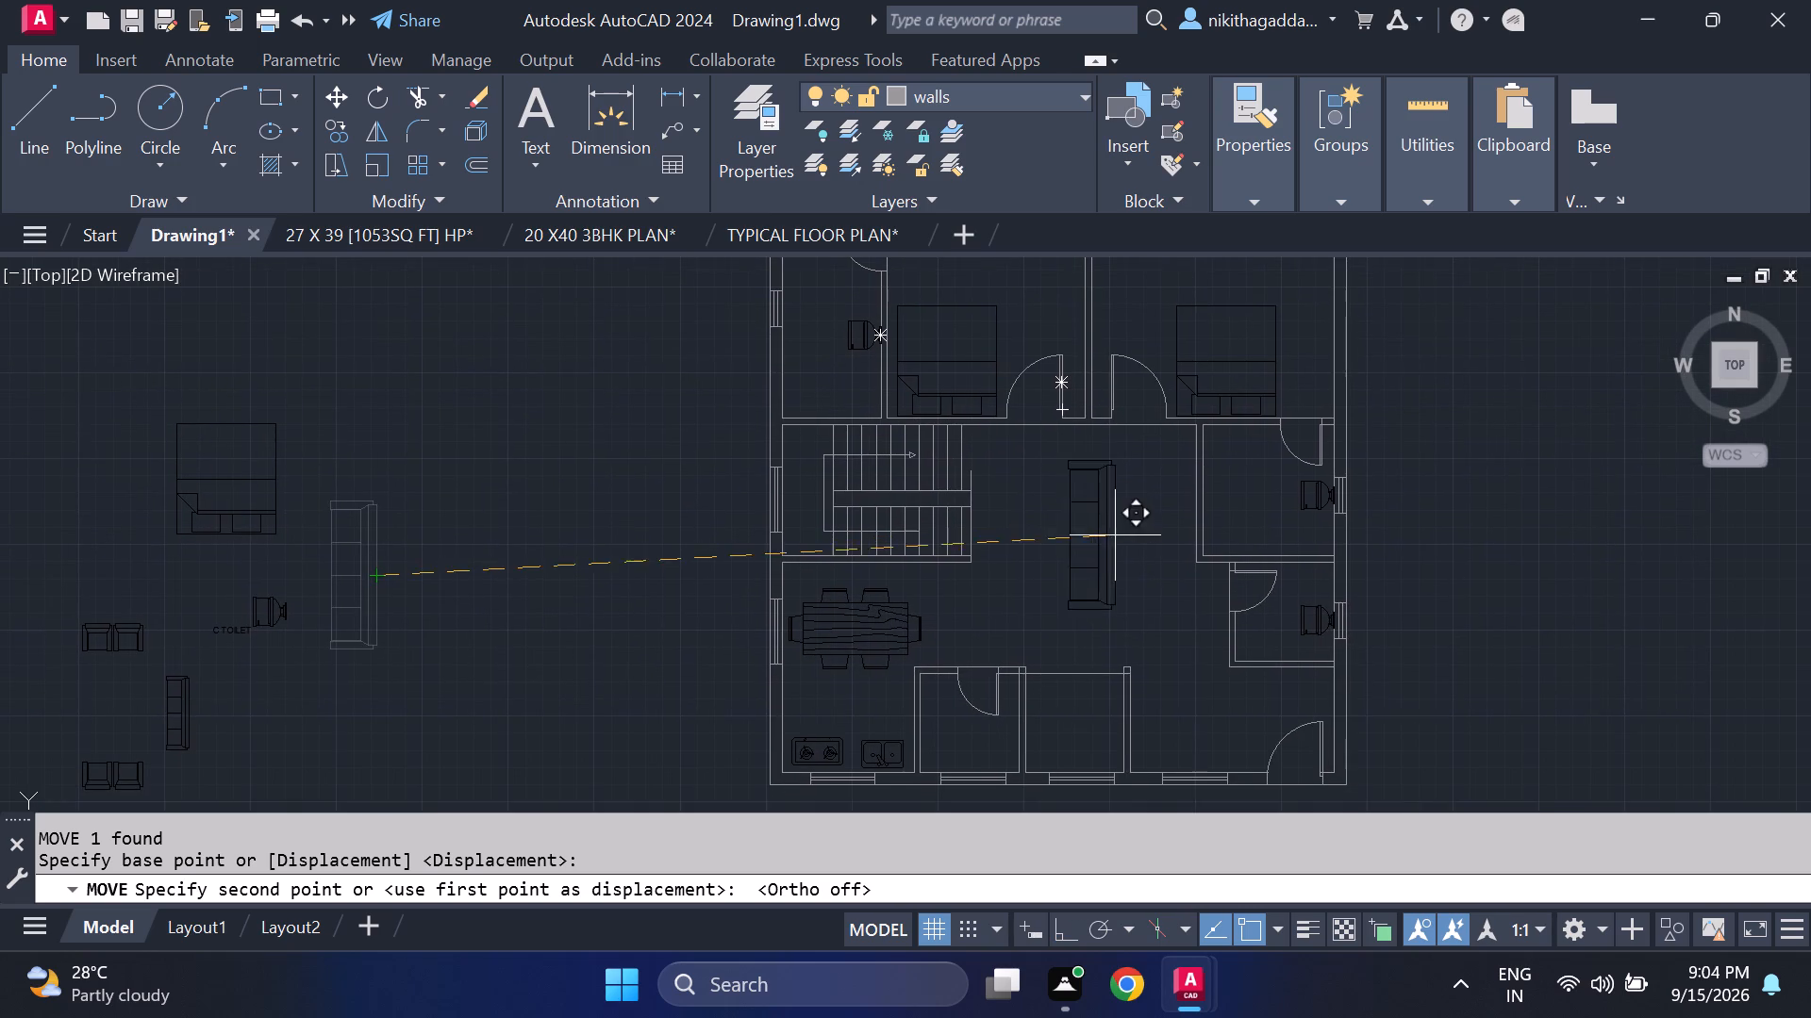
pyautogui.click(1148, 557)
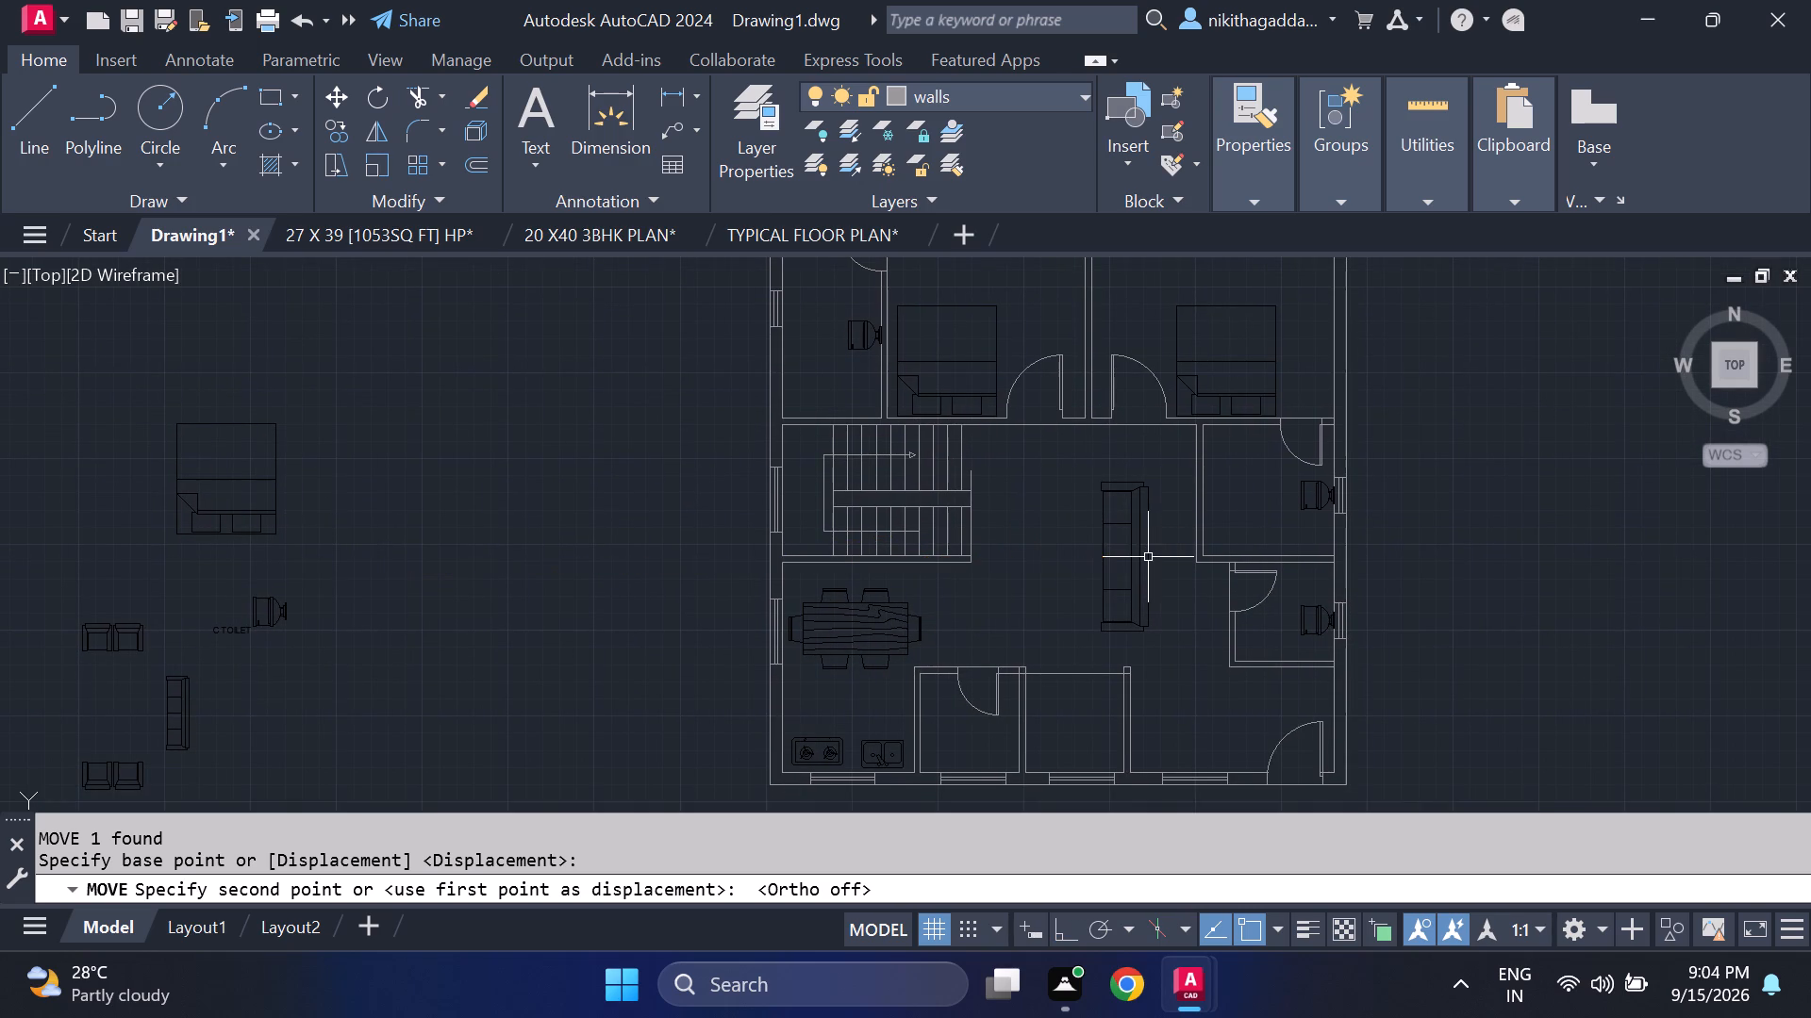
# Scale the exploded set's north armchair pair up to about 1.7 times its size, using a base point between the two chairs.
pyautogui.moveTo(284, 673); pyautogui.dragTo(414, 602, button='middle')
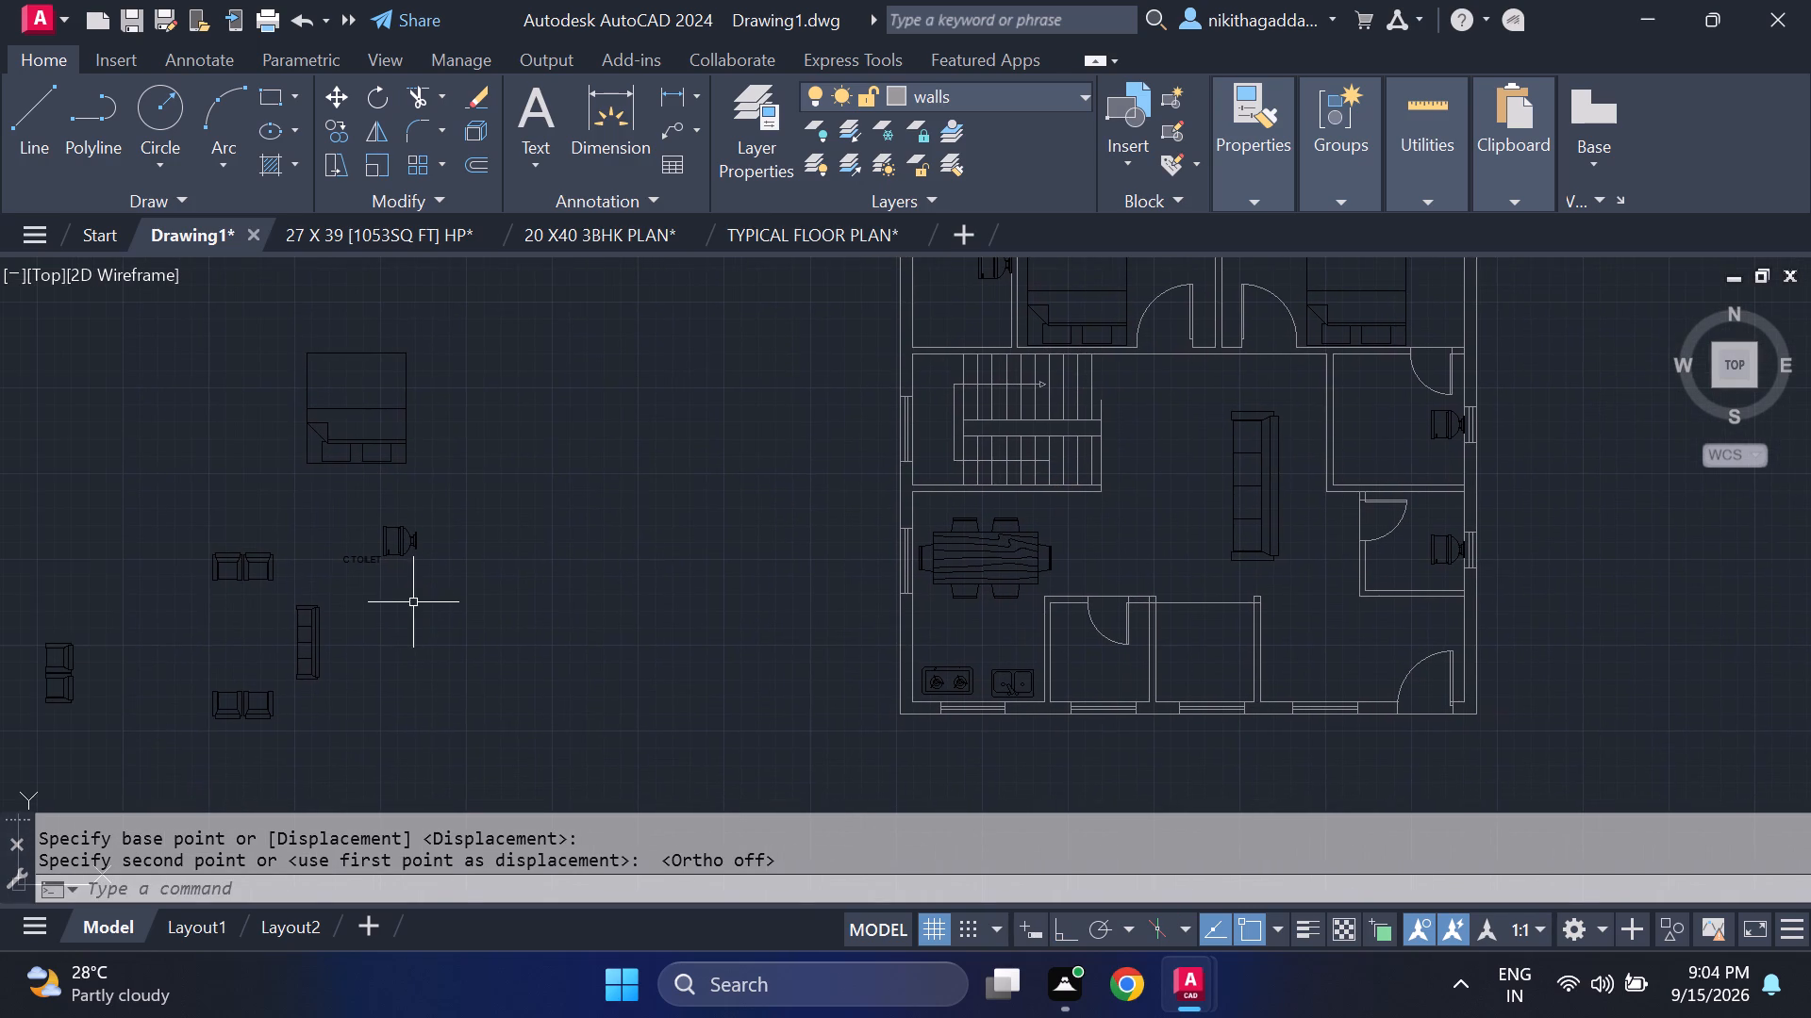
pyautogui.scroll(1, 227, 583)
pyautogui.scroll(-1, 241, 591)
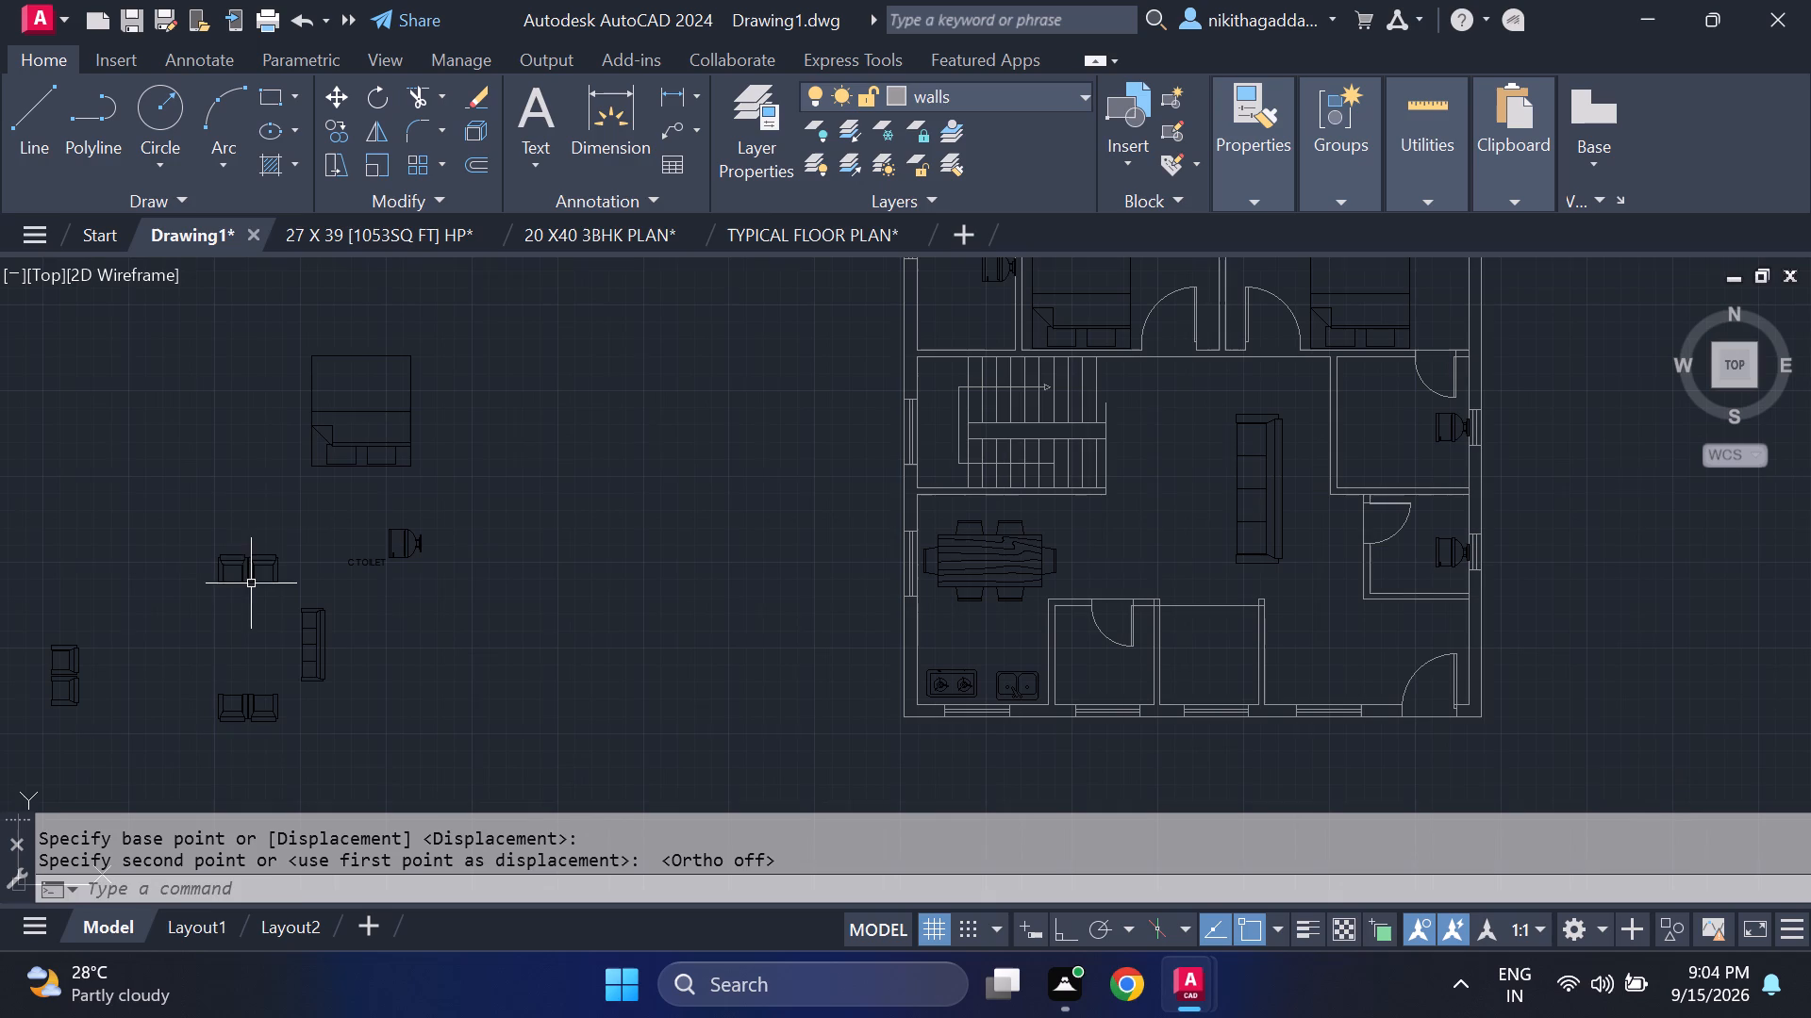
pyautogui.click(285, 530)
pyautogui.click(208, 604)
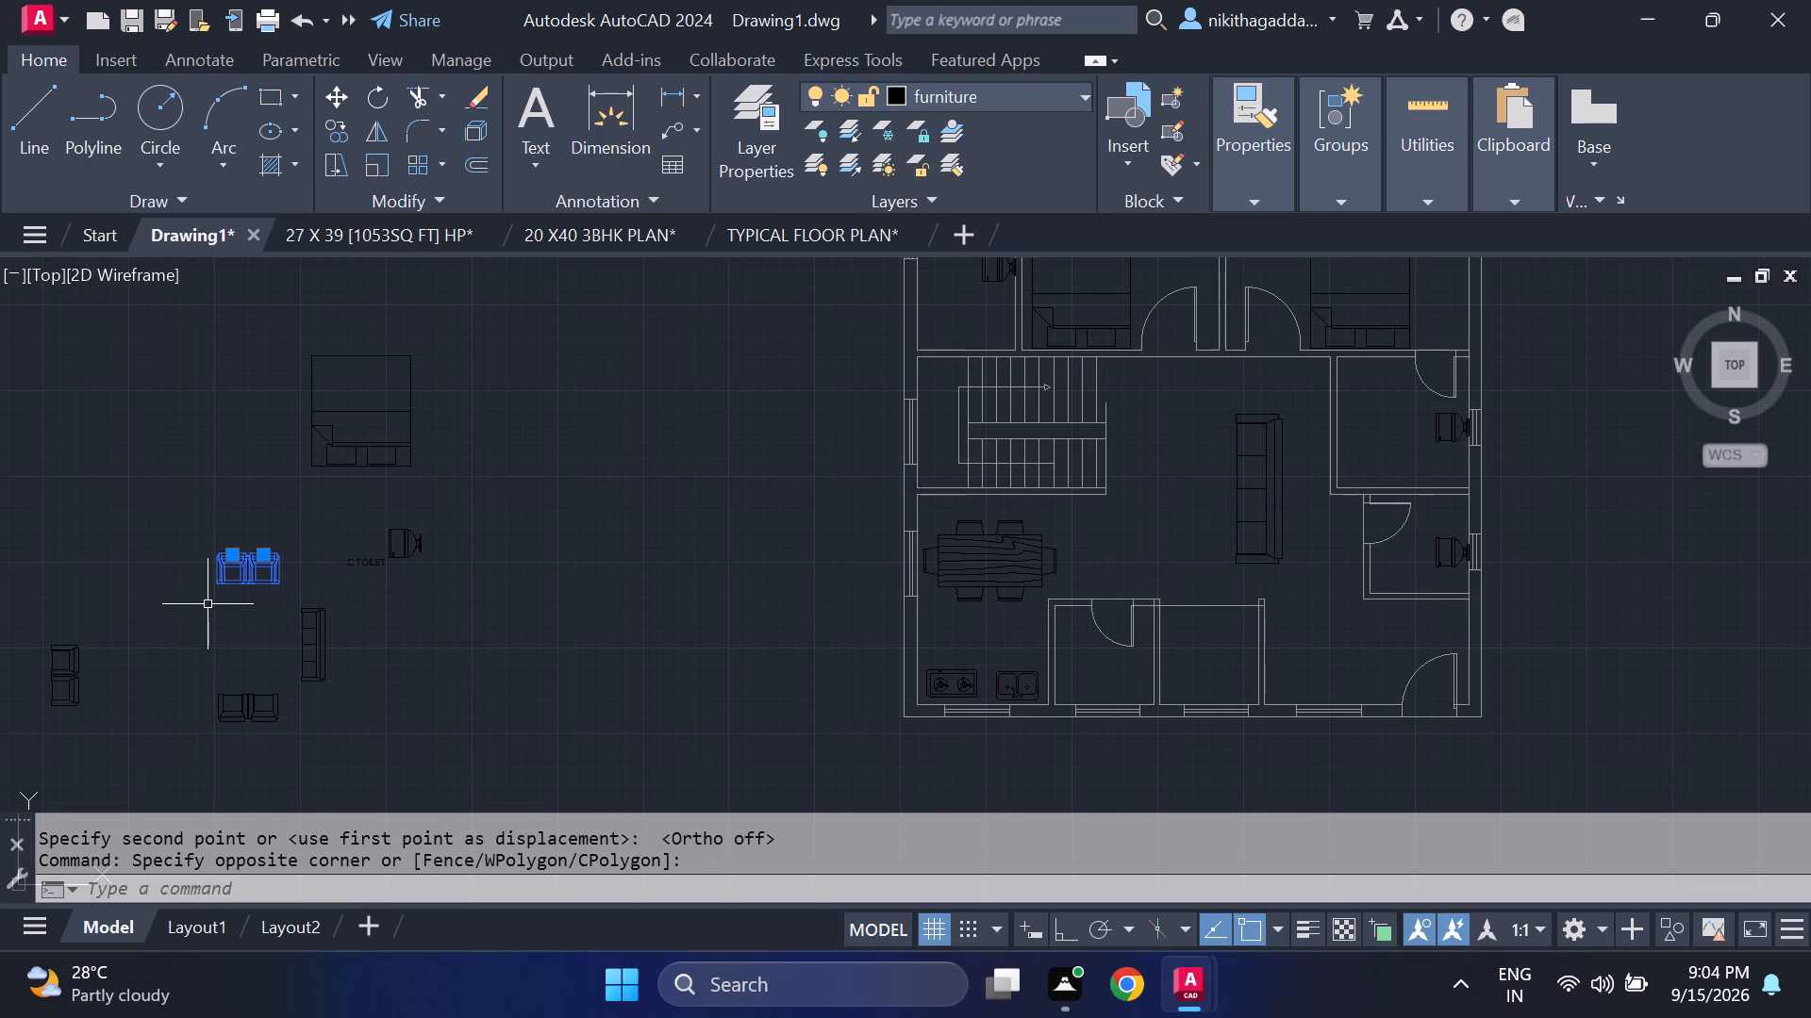
pyautogui.write('scale')
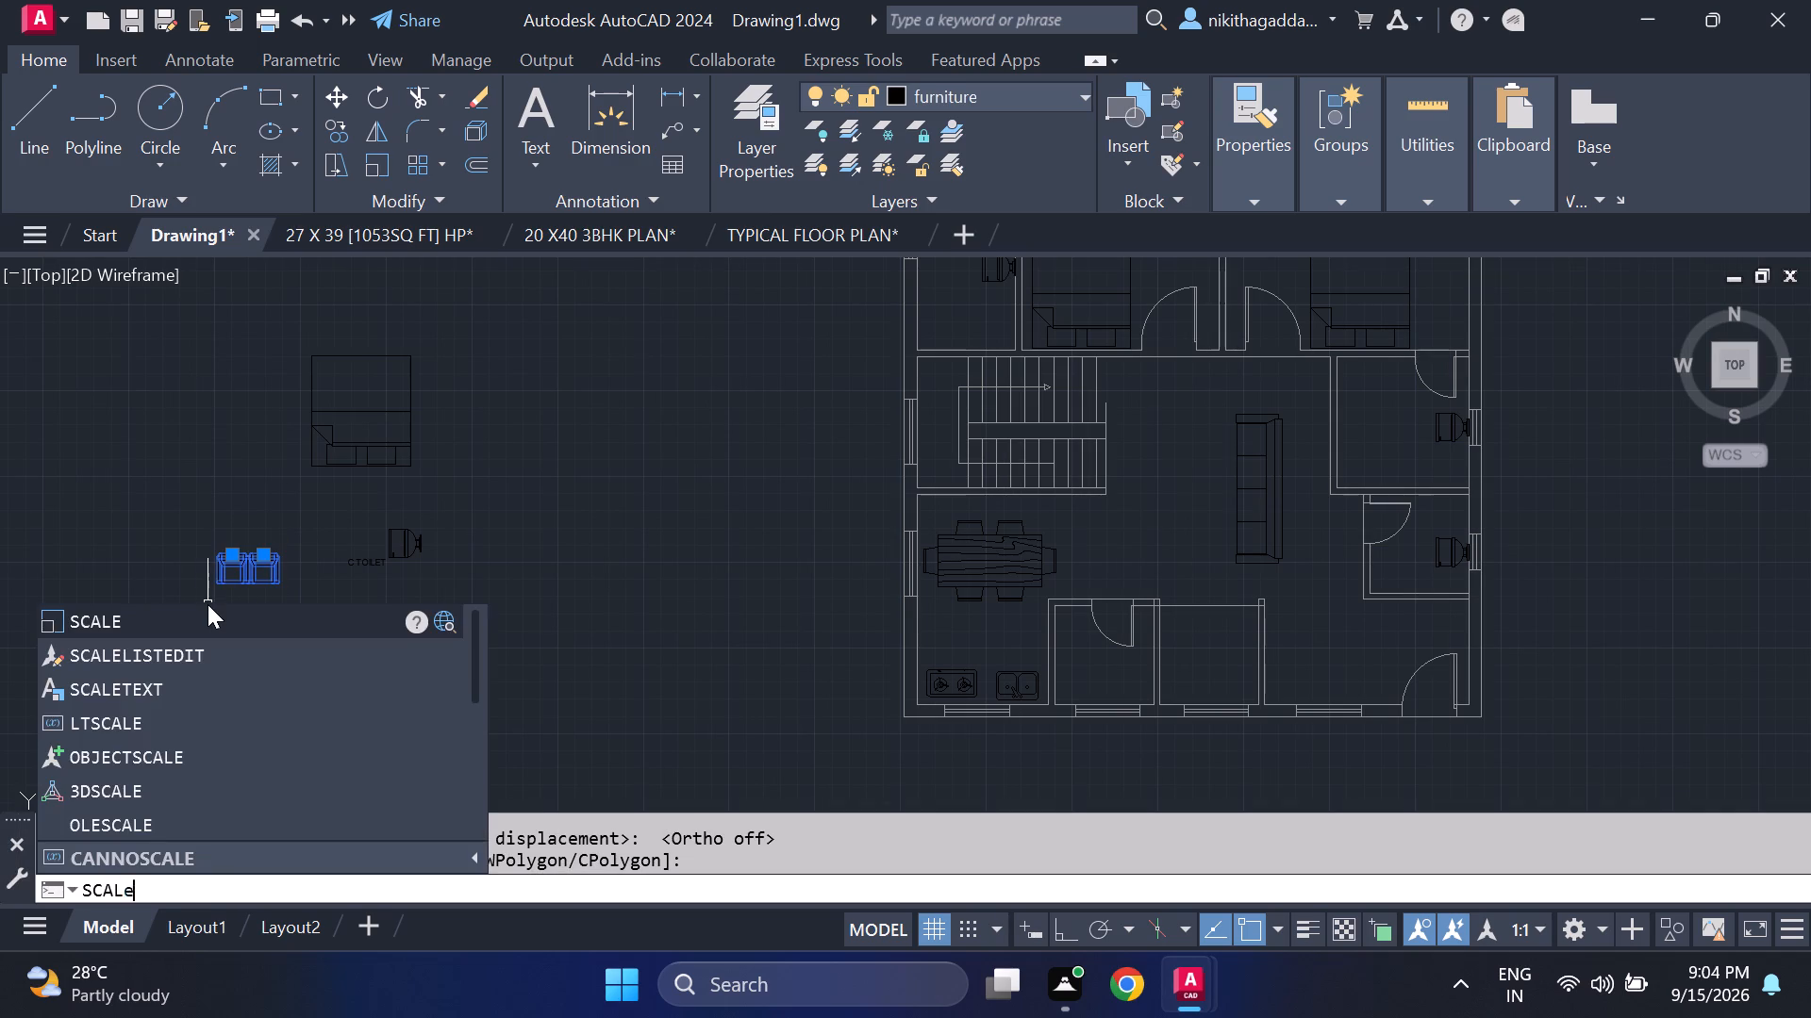
pyautogui.press('Return')
pyautogui.scroll(1, 266, 545)
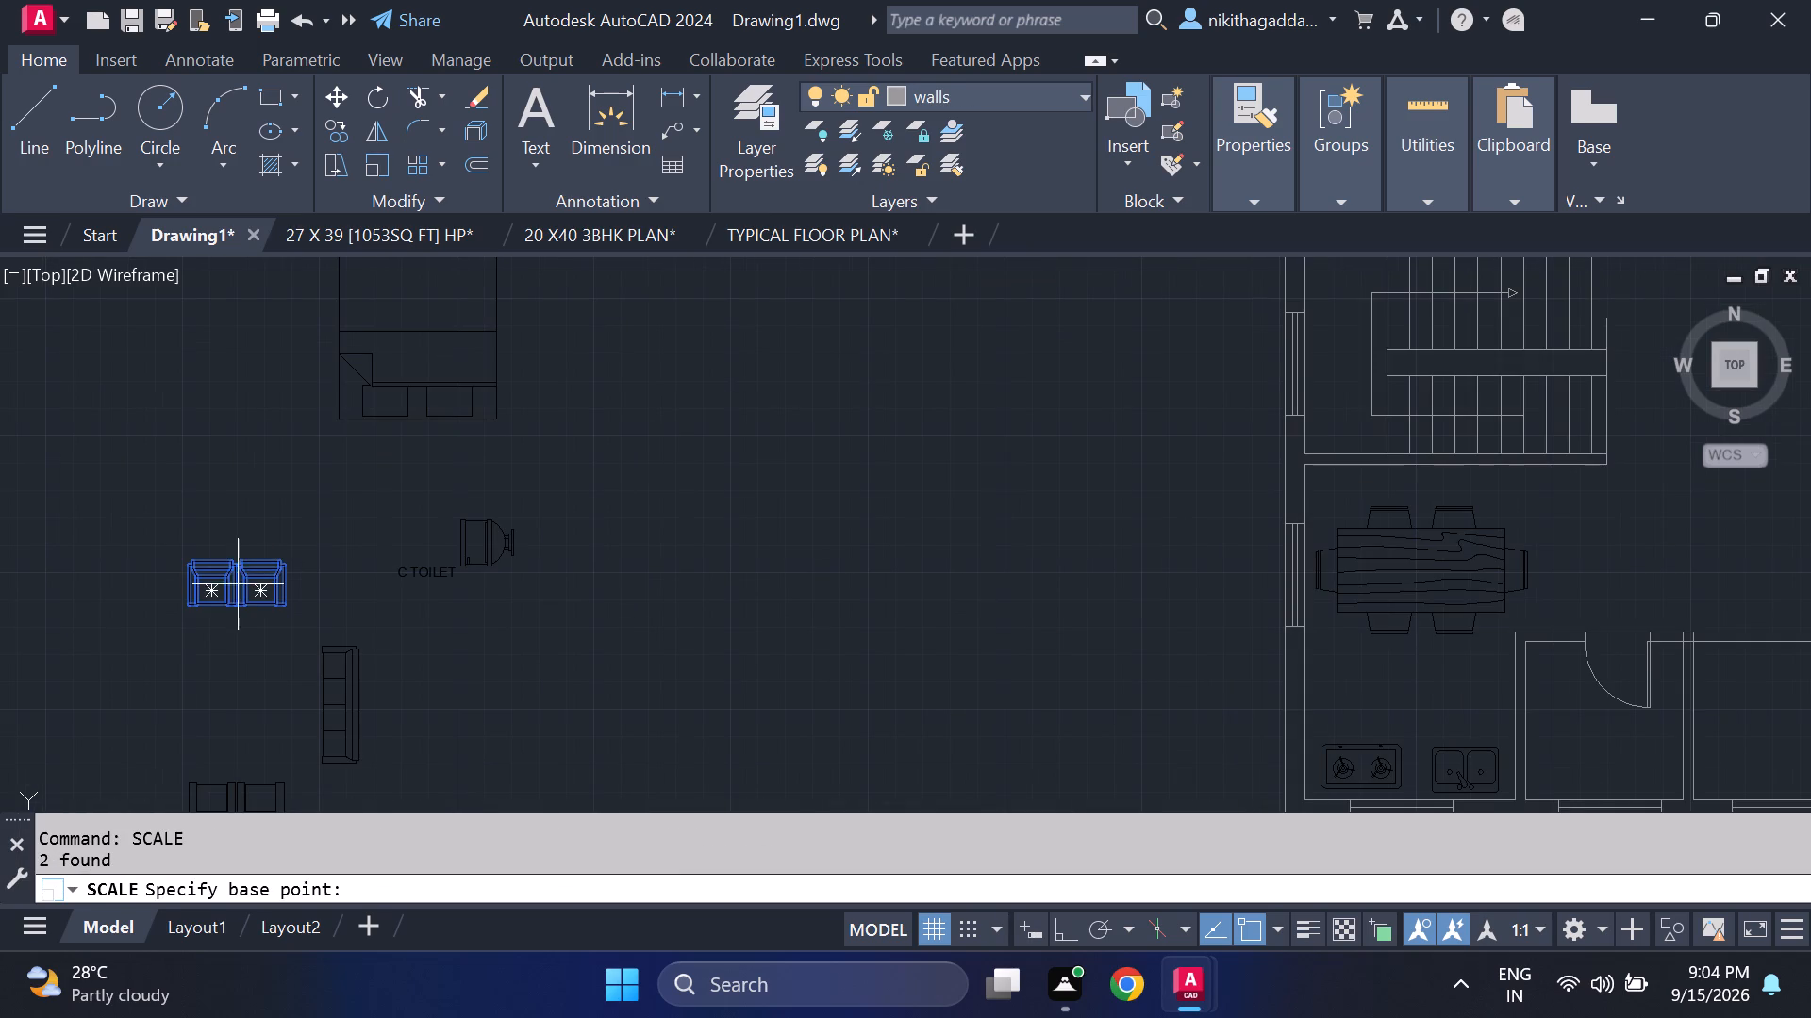
pyautogui.click(238, 586)
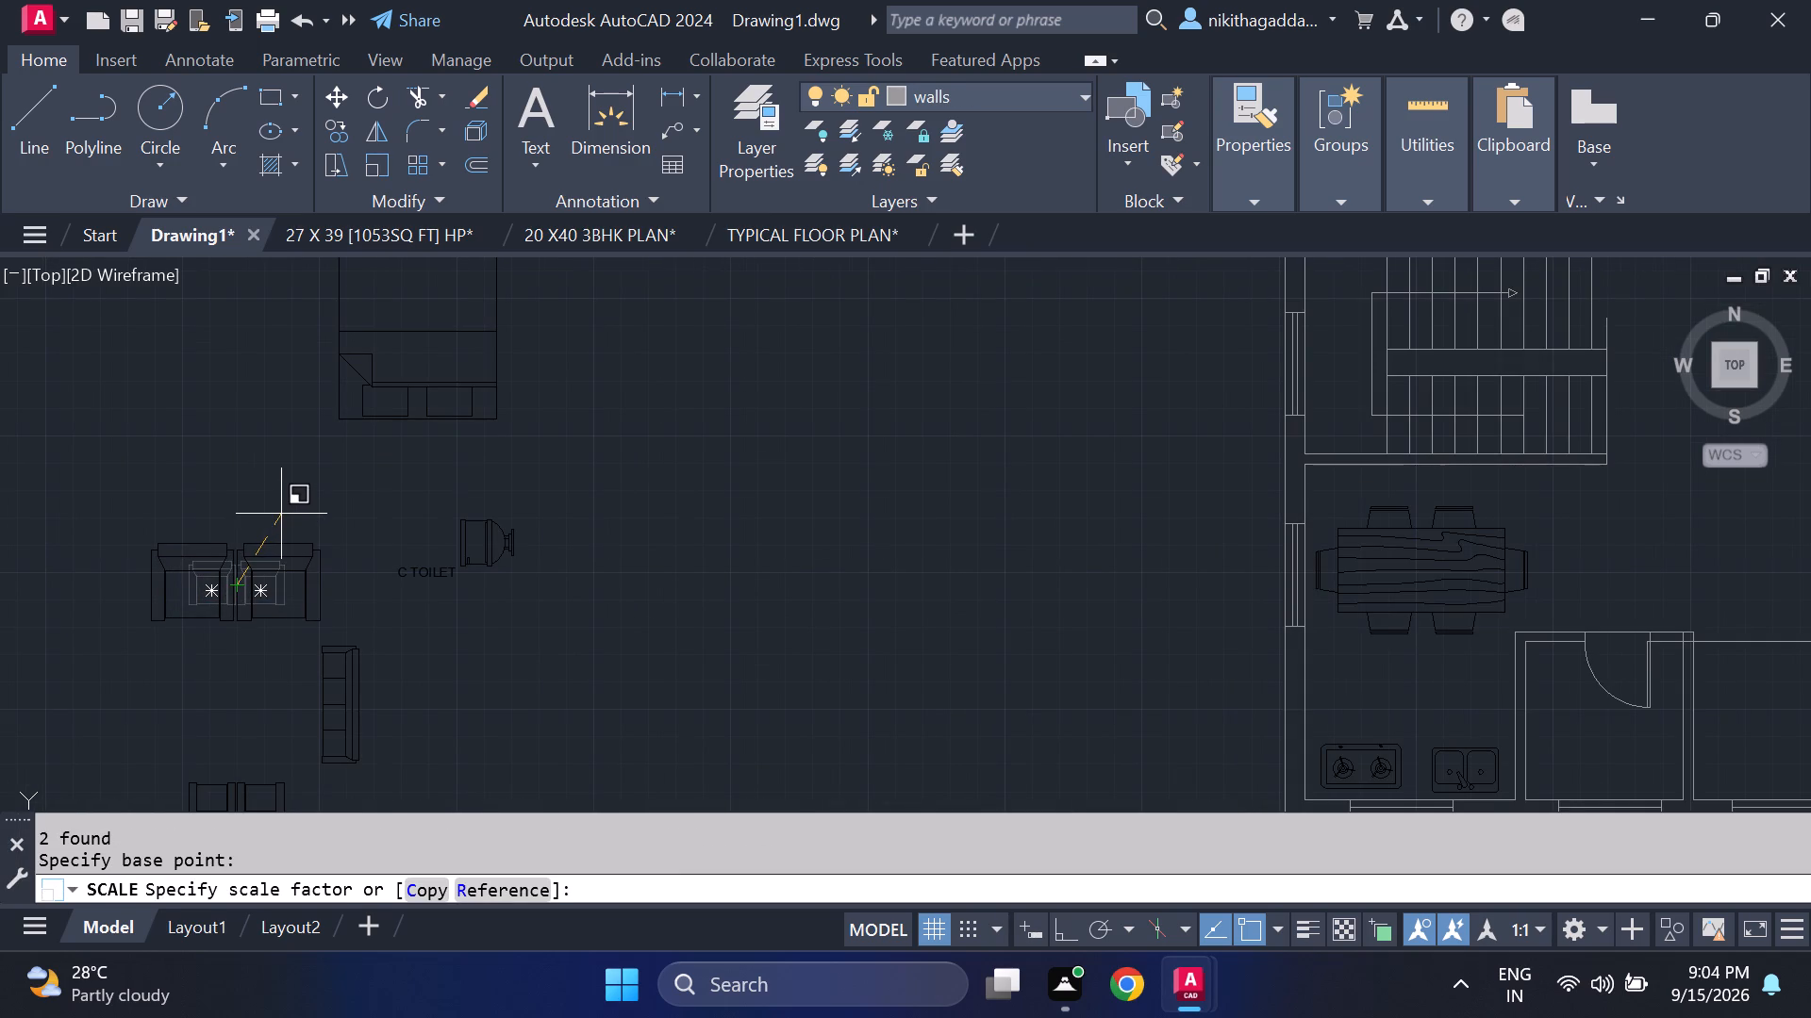
pyautogui.scroll(-1, 281, 514)
pyautogui.click(281, 513)
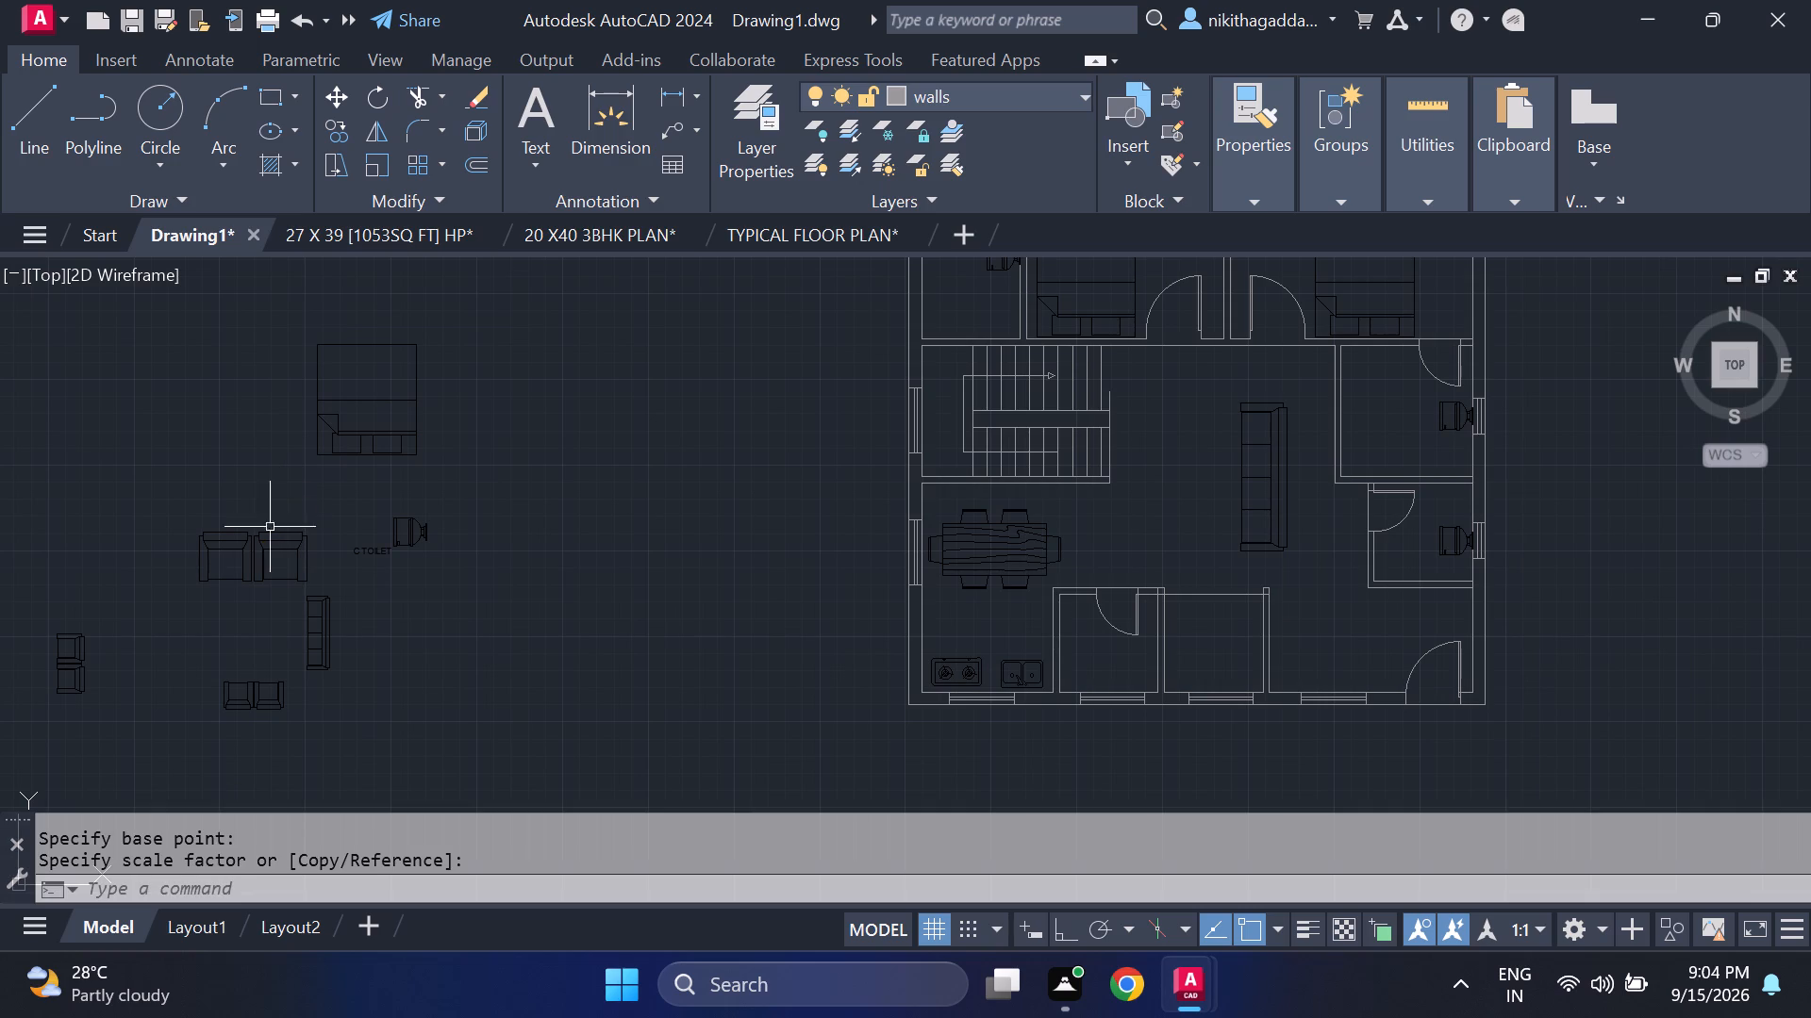
# Erase the exploded set's small south armchair pair.
pyautogui.click(275, 665)
pyautogui.click(188, 729)
pyautogui.press('BackSpace')
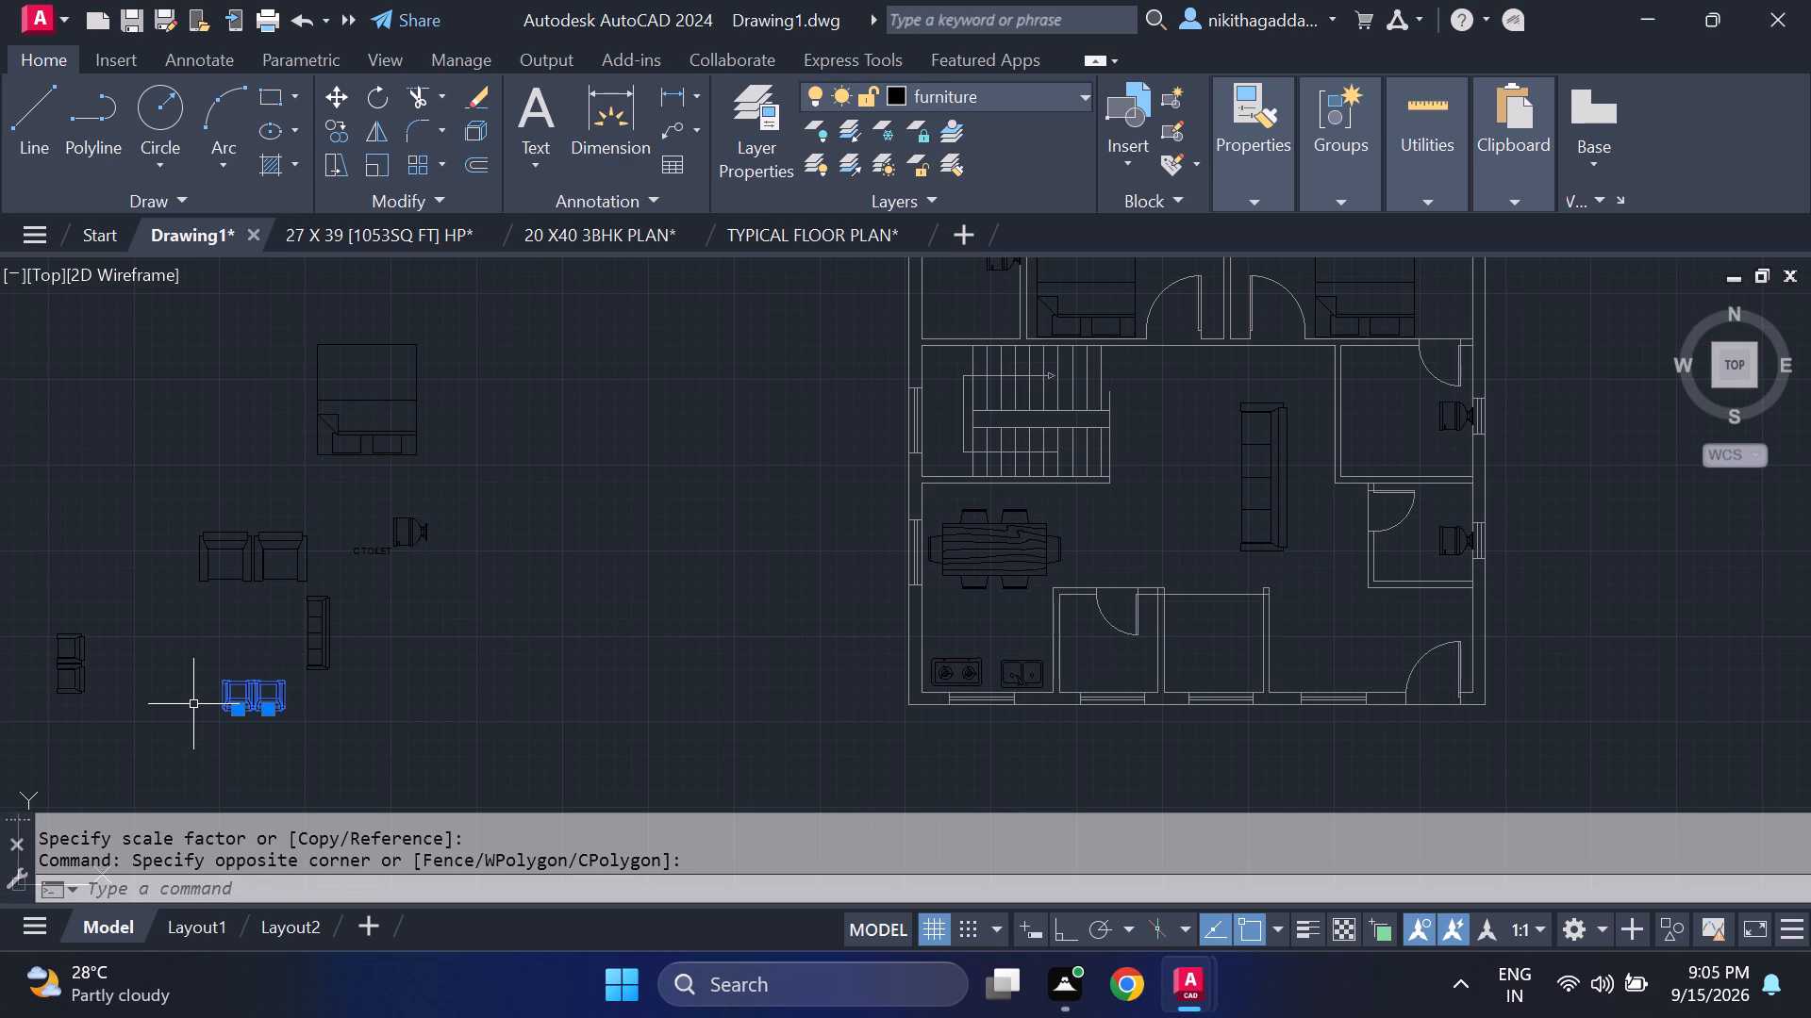
pyautogui.press('Delete')
# Move the enlarged armchair pair into the hall, between the staircase and the north end of the long sofa.
pyautogui.moveTo(258, 490); pyautogui.dragTo(239, 532)
pyautogui.click(163, 594)
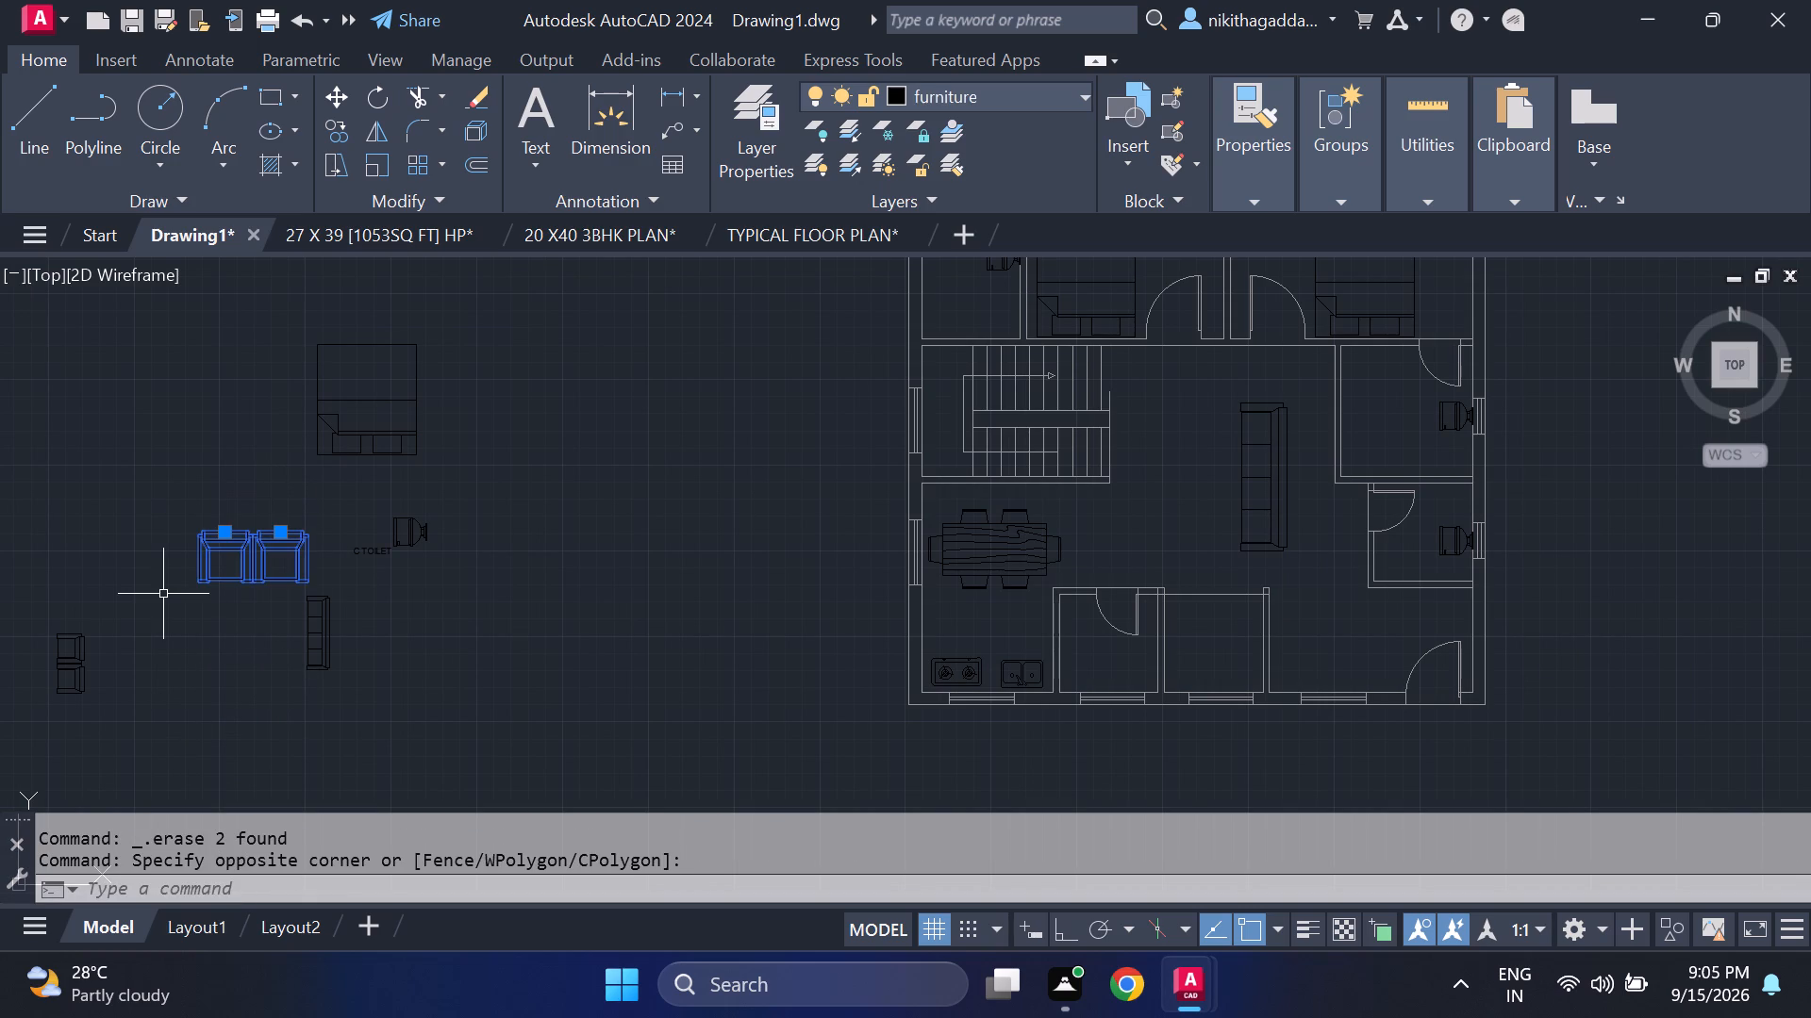
pyautogui.press('m')
pyautogui.press('Return')
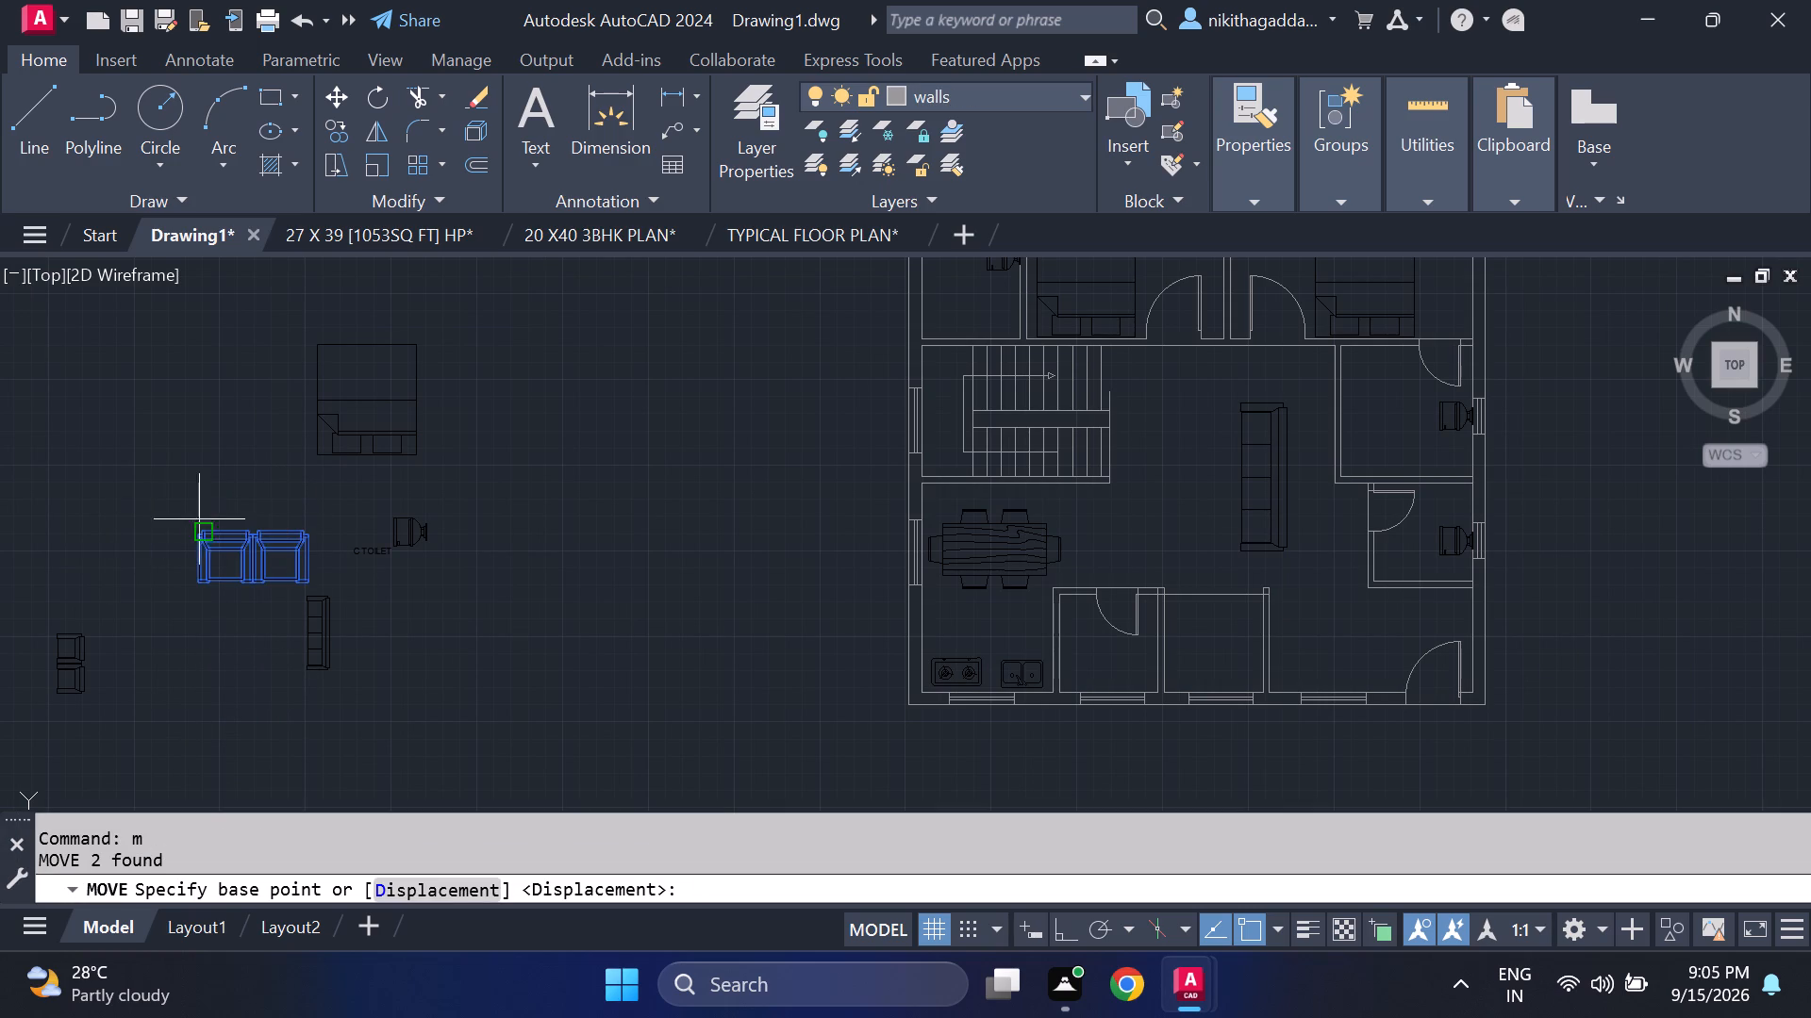
pyautogui.click(251, 538)
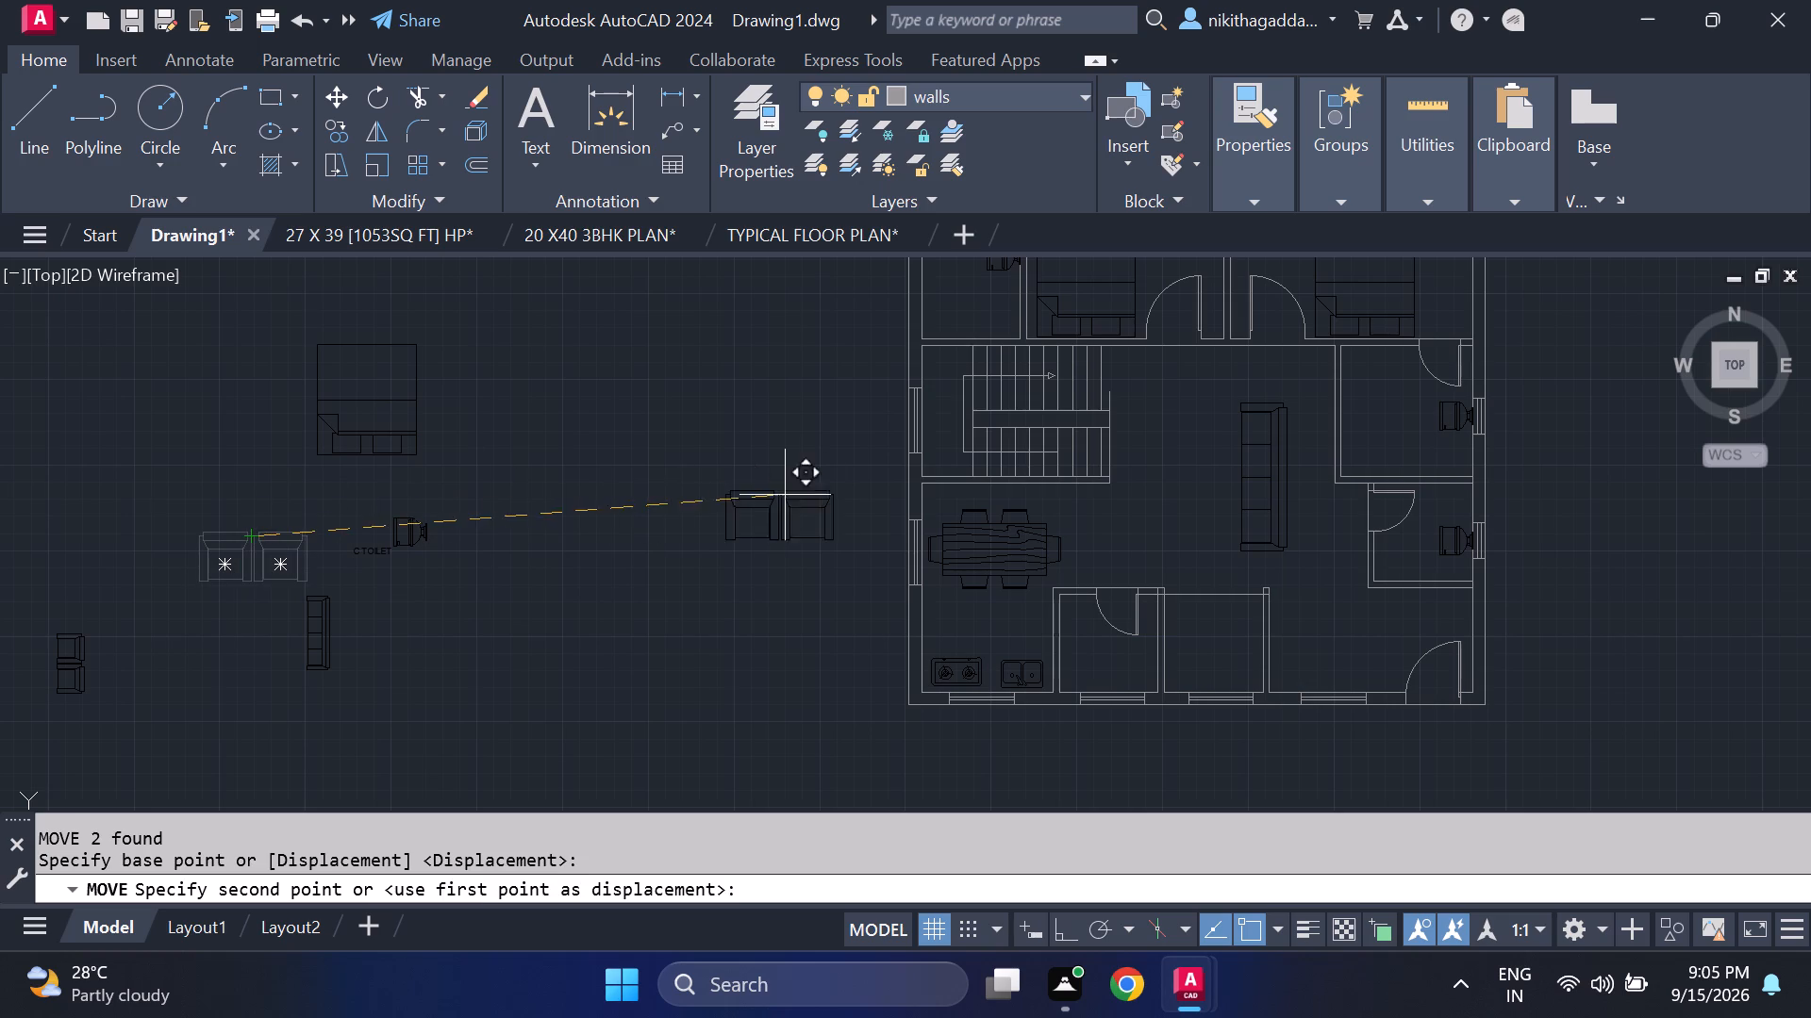
pyautogui.scroll(1, 1169, 400)
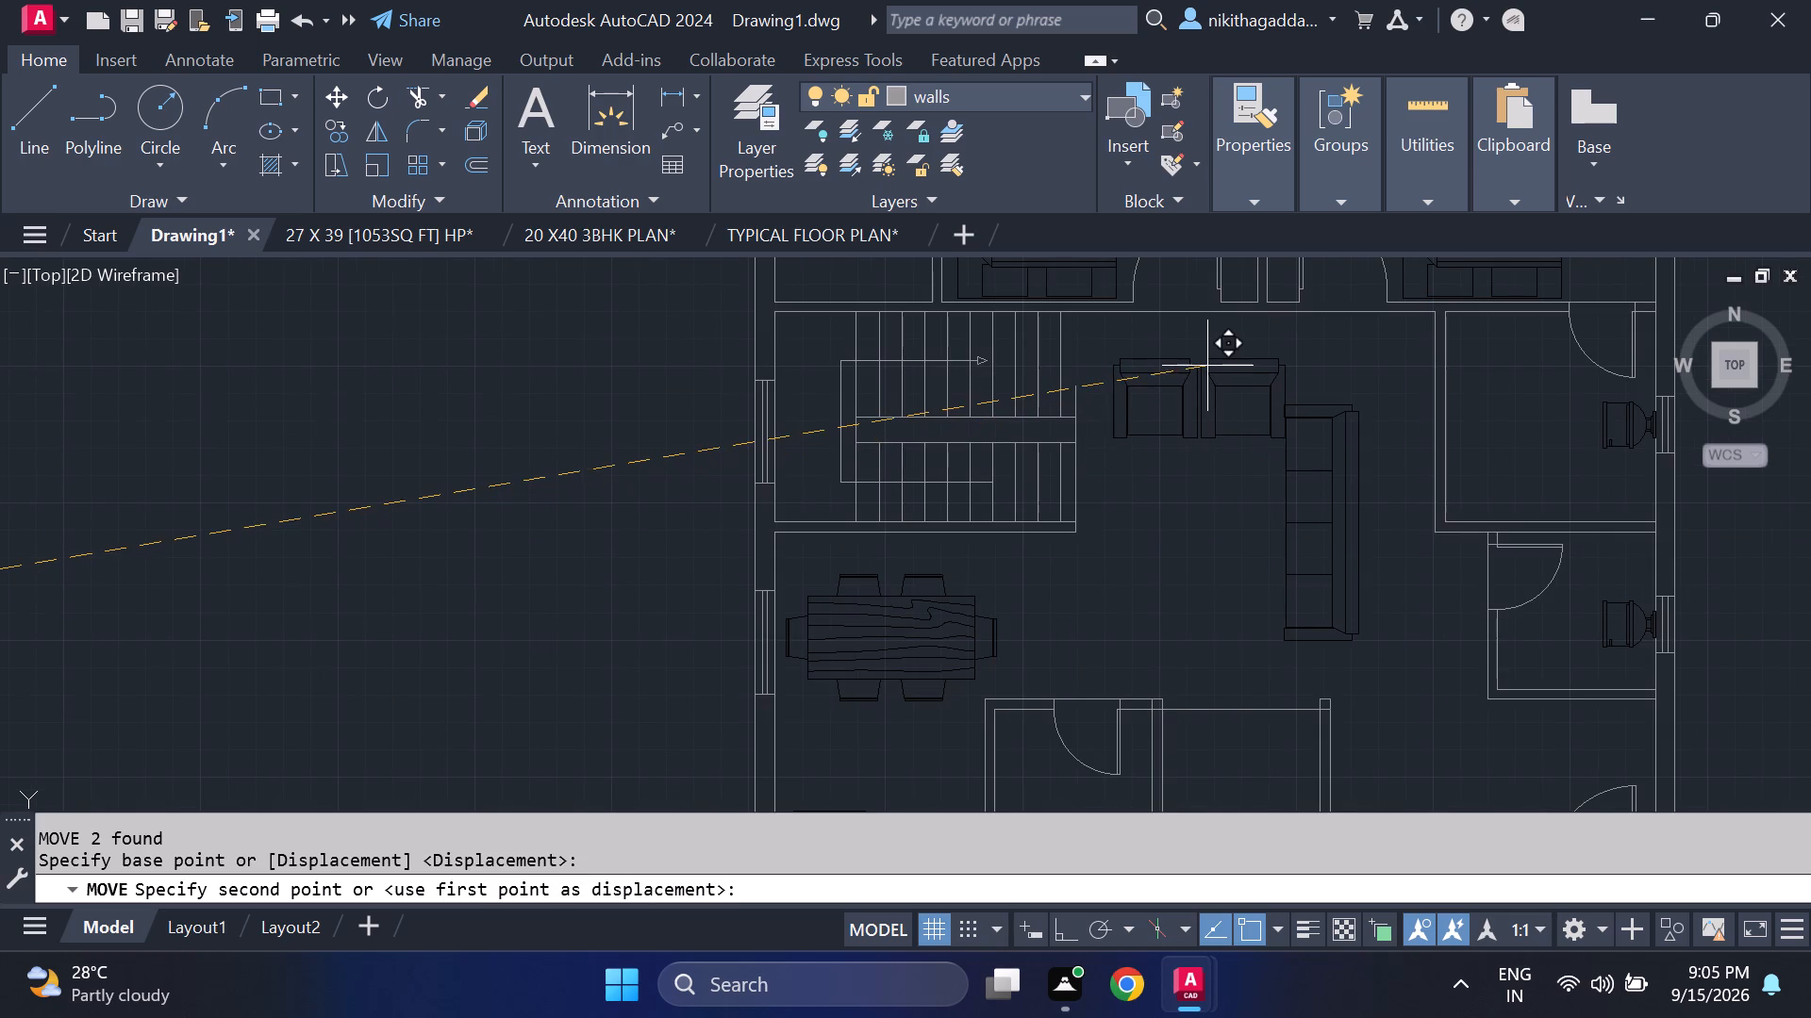
pyautogui.scroll(2, 1203, 366)
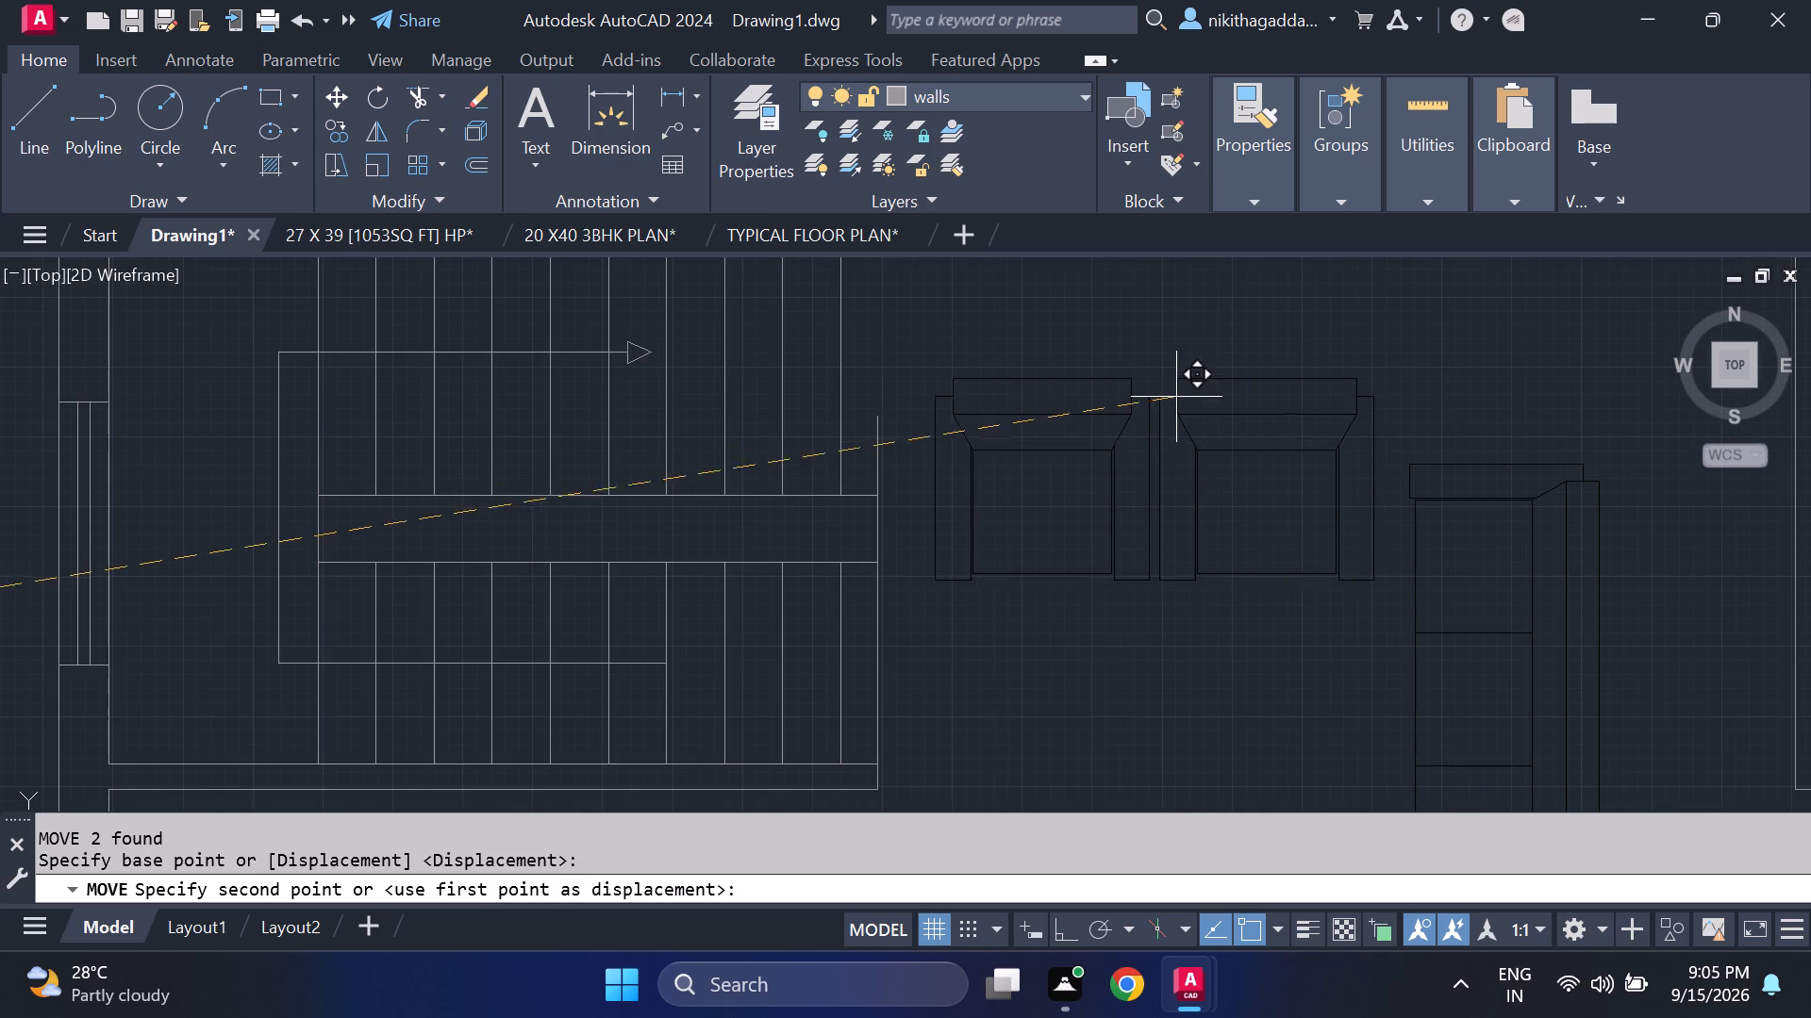
pyautogui.click(1179, 430)
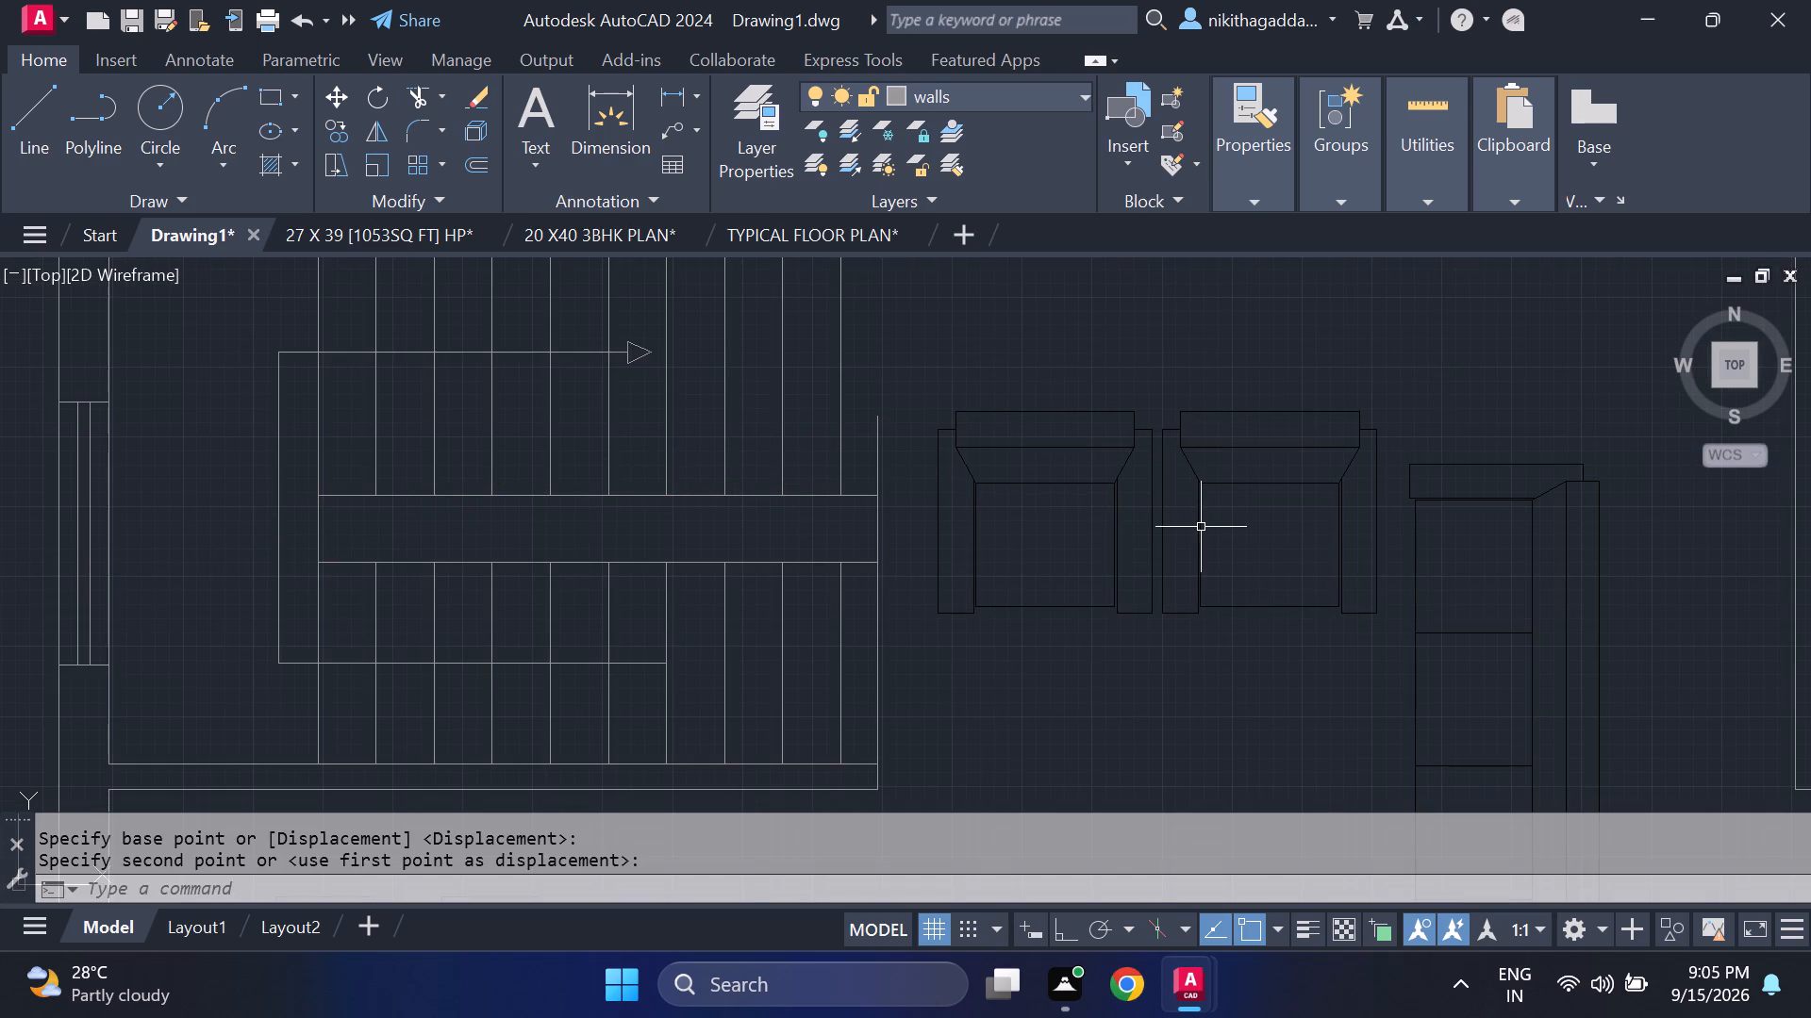
# Mirror the hall's armchair pair about a horizontal line south of it, with Ortho on, keeping the source objects.
pyautogui.scroll(-3, 1201, 528)
pyautogui.moveTo(1212, 634); pyautogui.dragTo(1192, 538, button='middle')
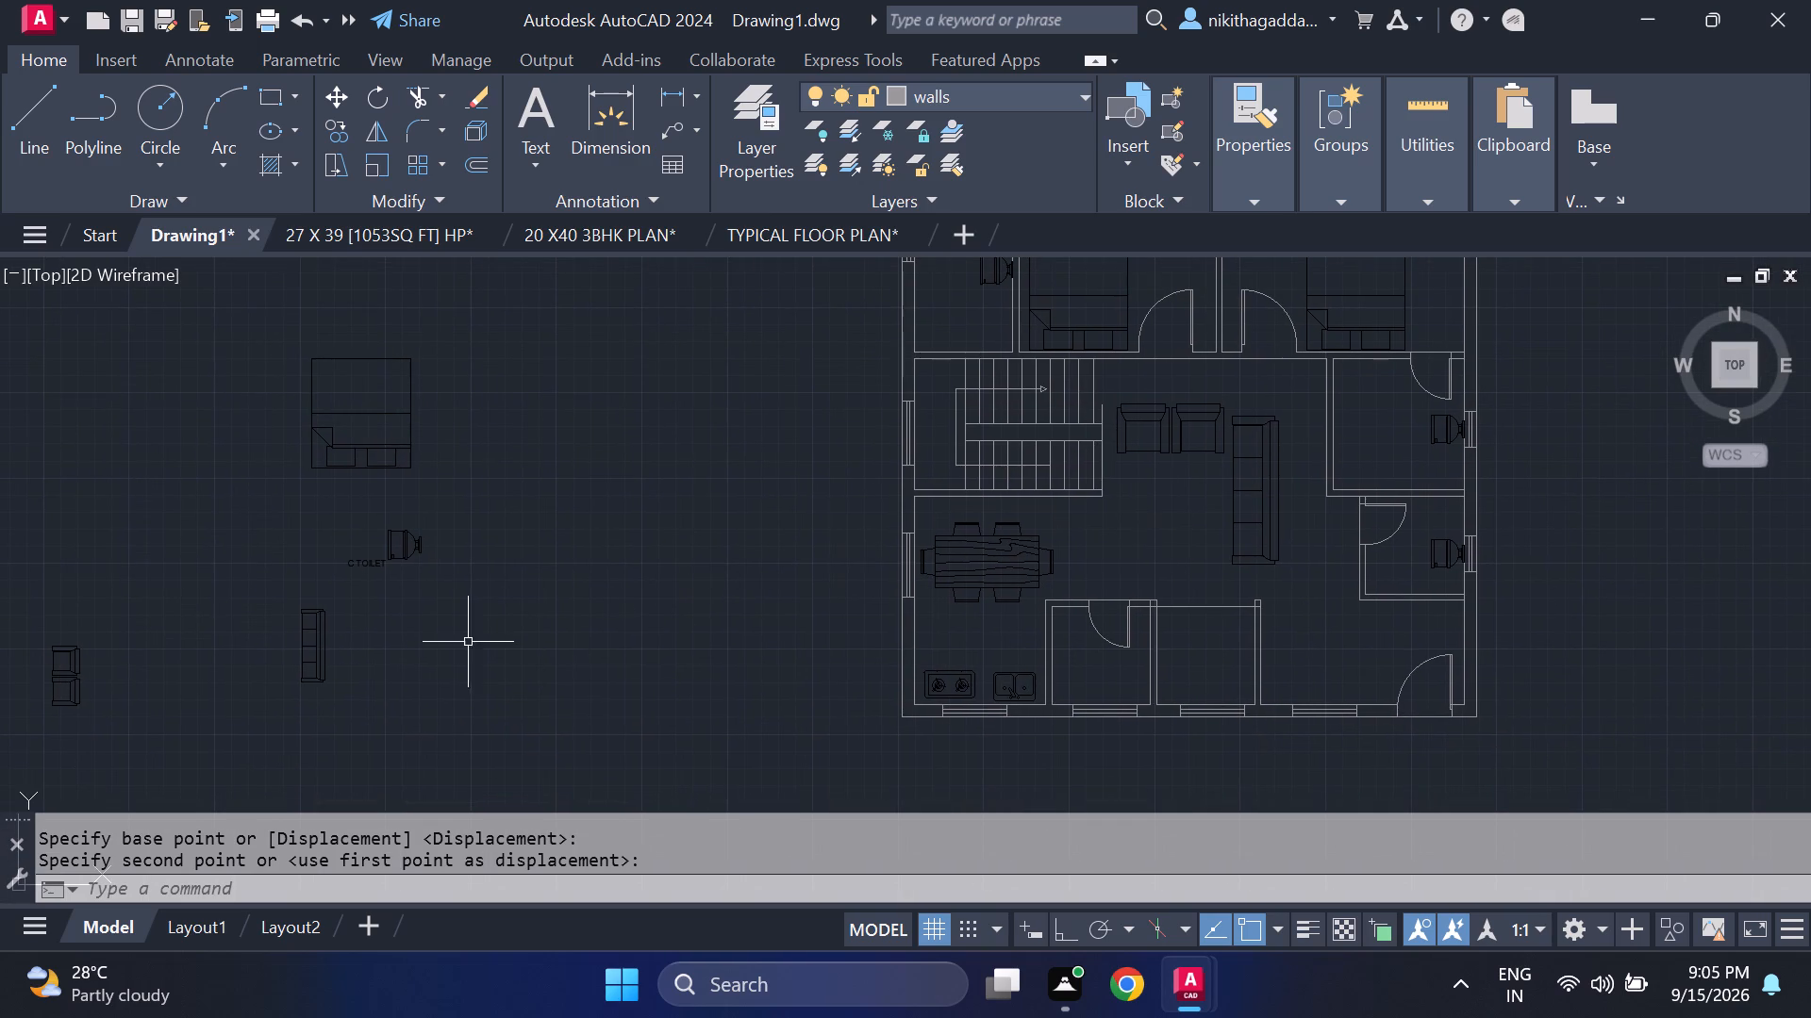
pyautogui.moveTo(391, 621); pyautogui.dragTo(506, 514, button='middle')
pyautogui.moveTo(685, 508); pyautogui.dragTo(589, 616, button='middle')
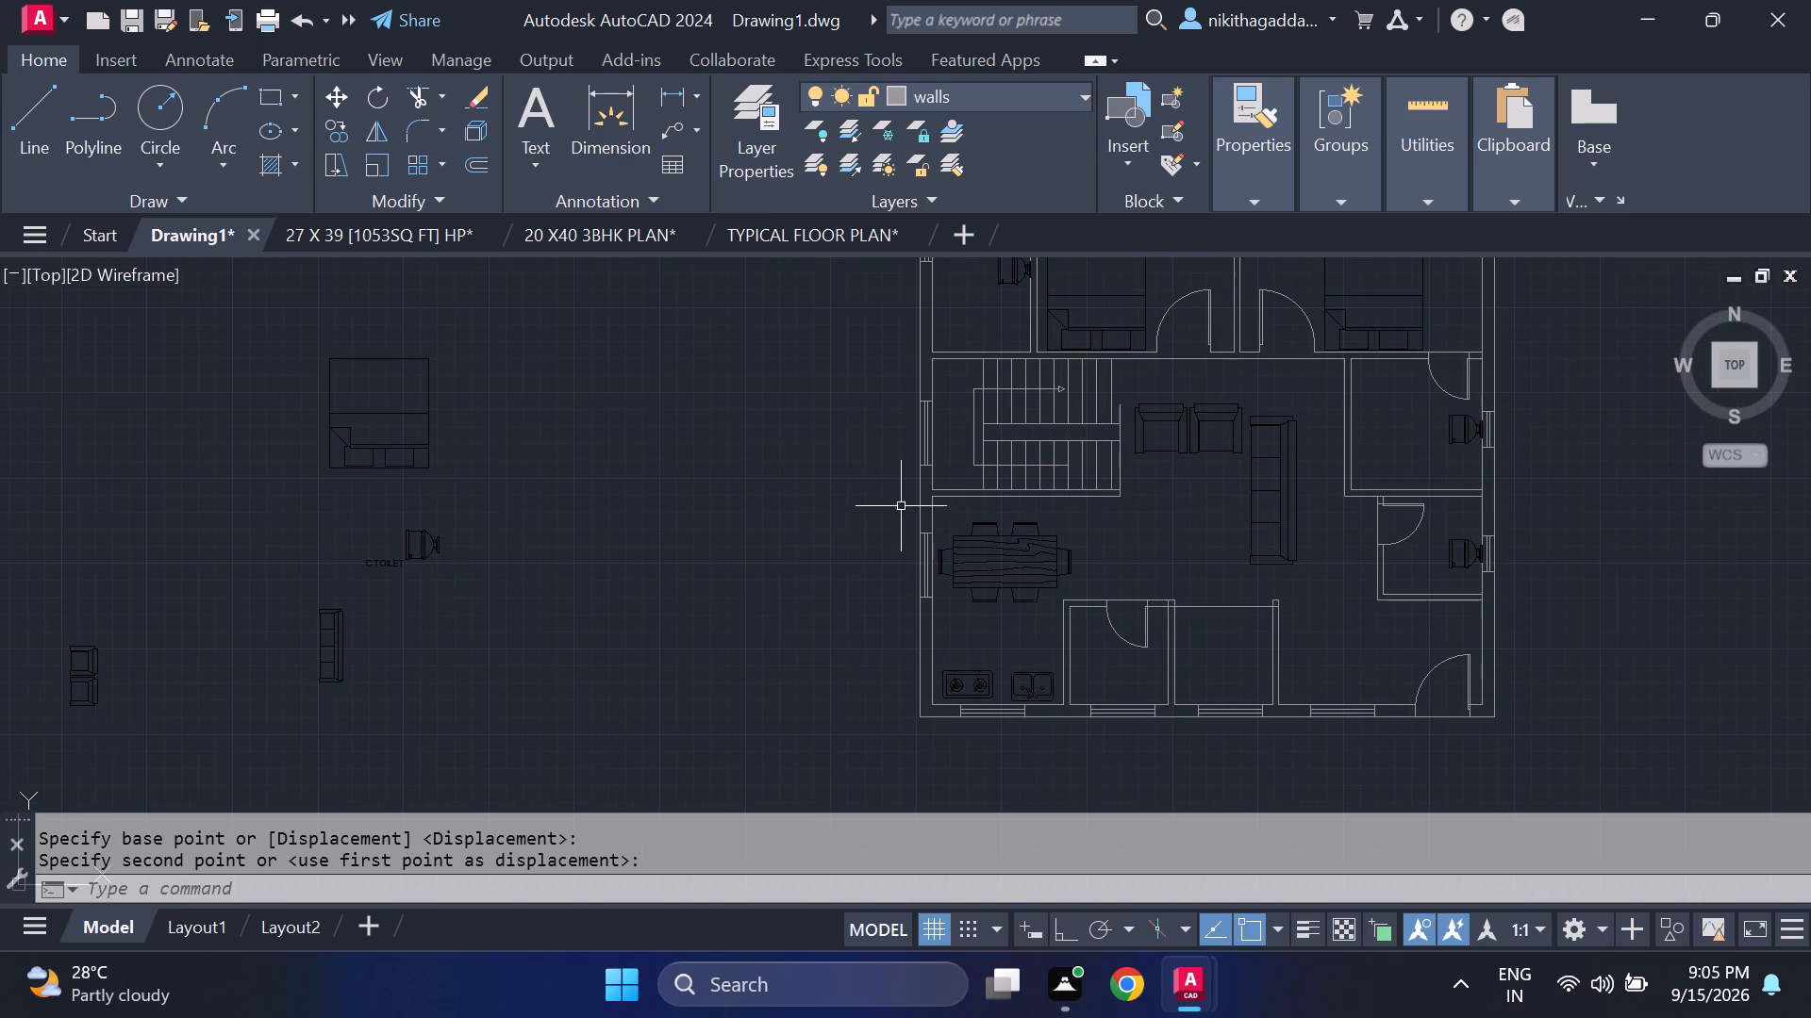
pyautogui.scroll(1, 1216, 426)
pyautogui.click(1233, 379)
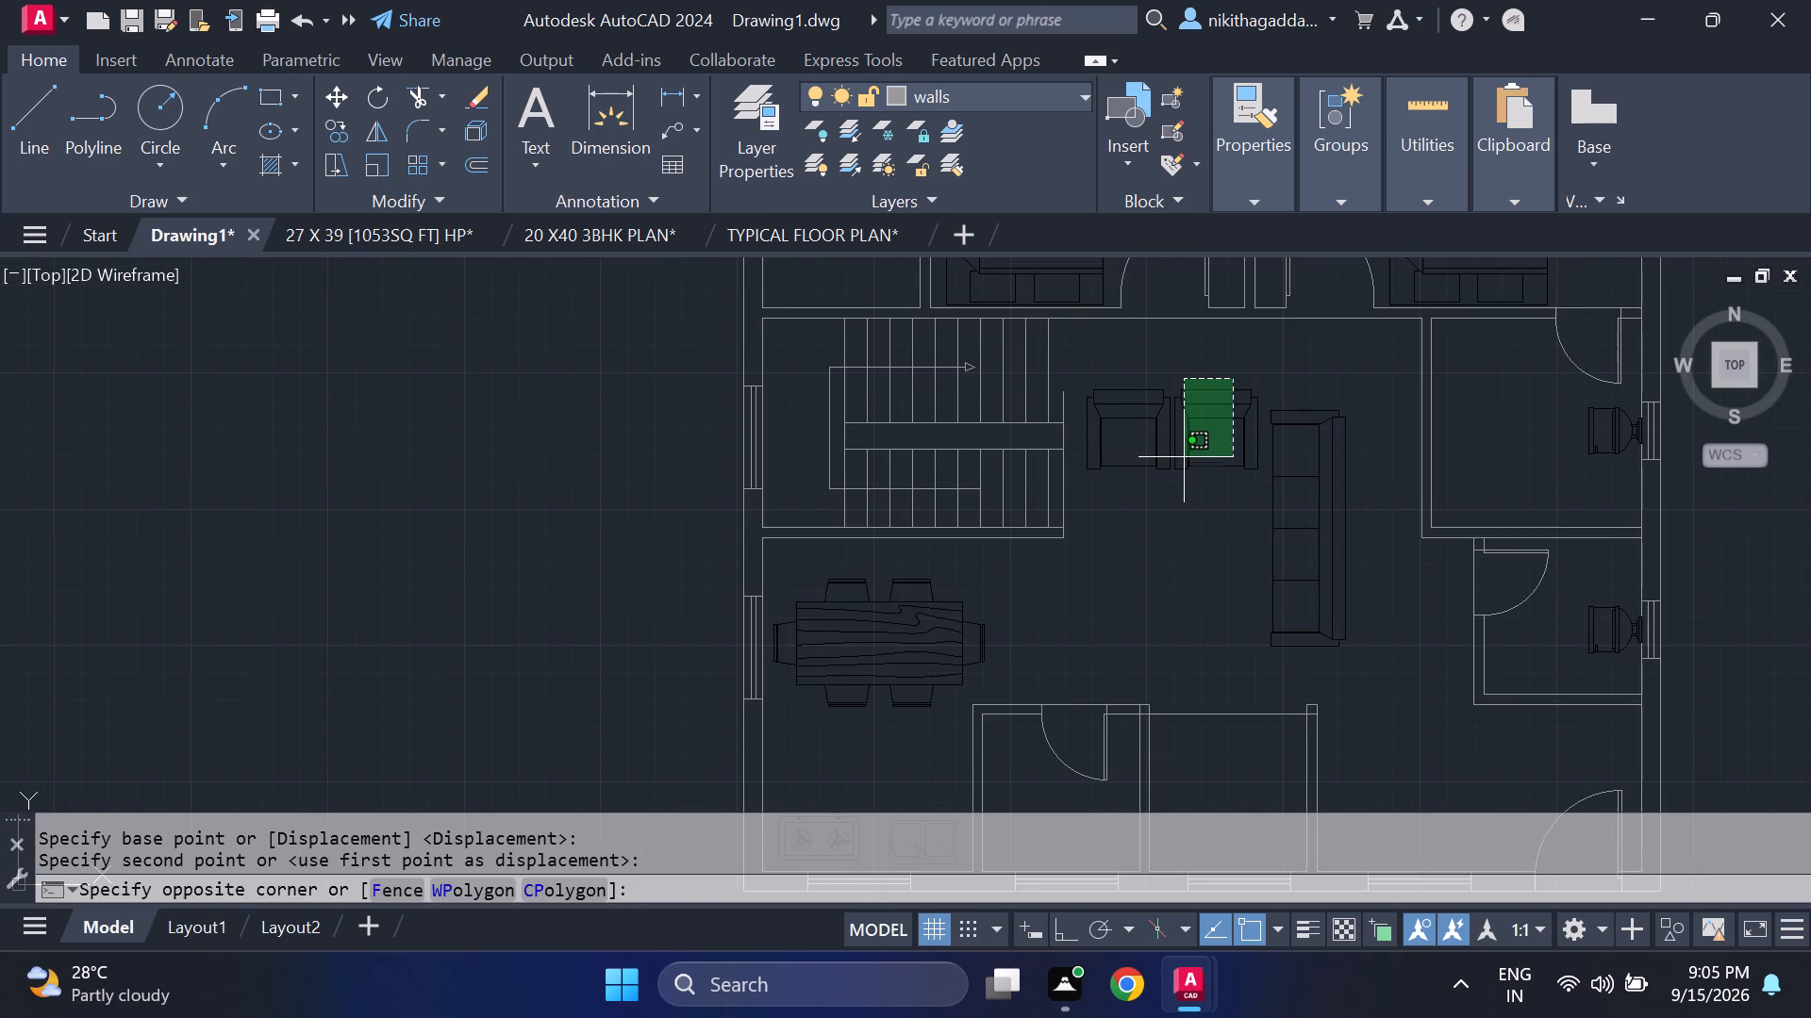
pyautogui.click(1182, 462)
pyautogui.click(1149, 375)
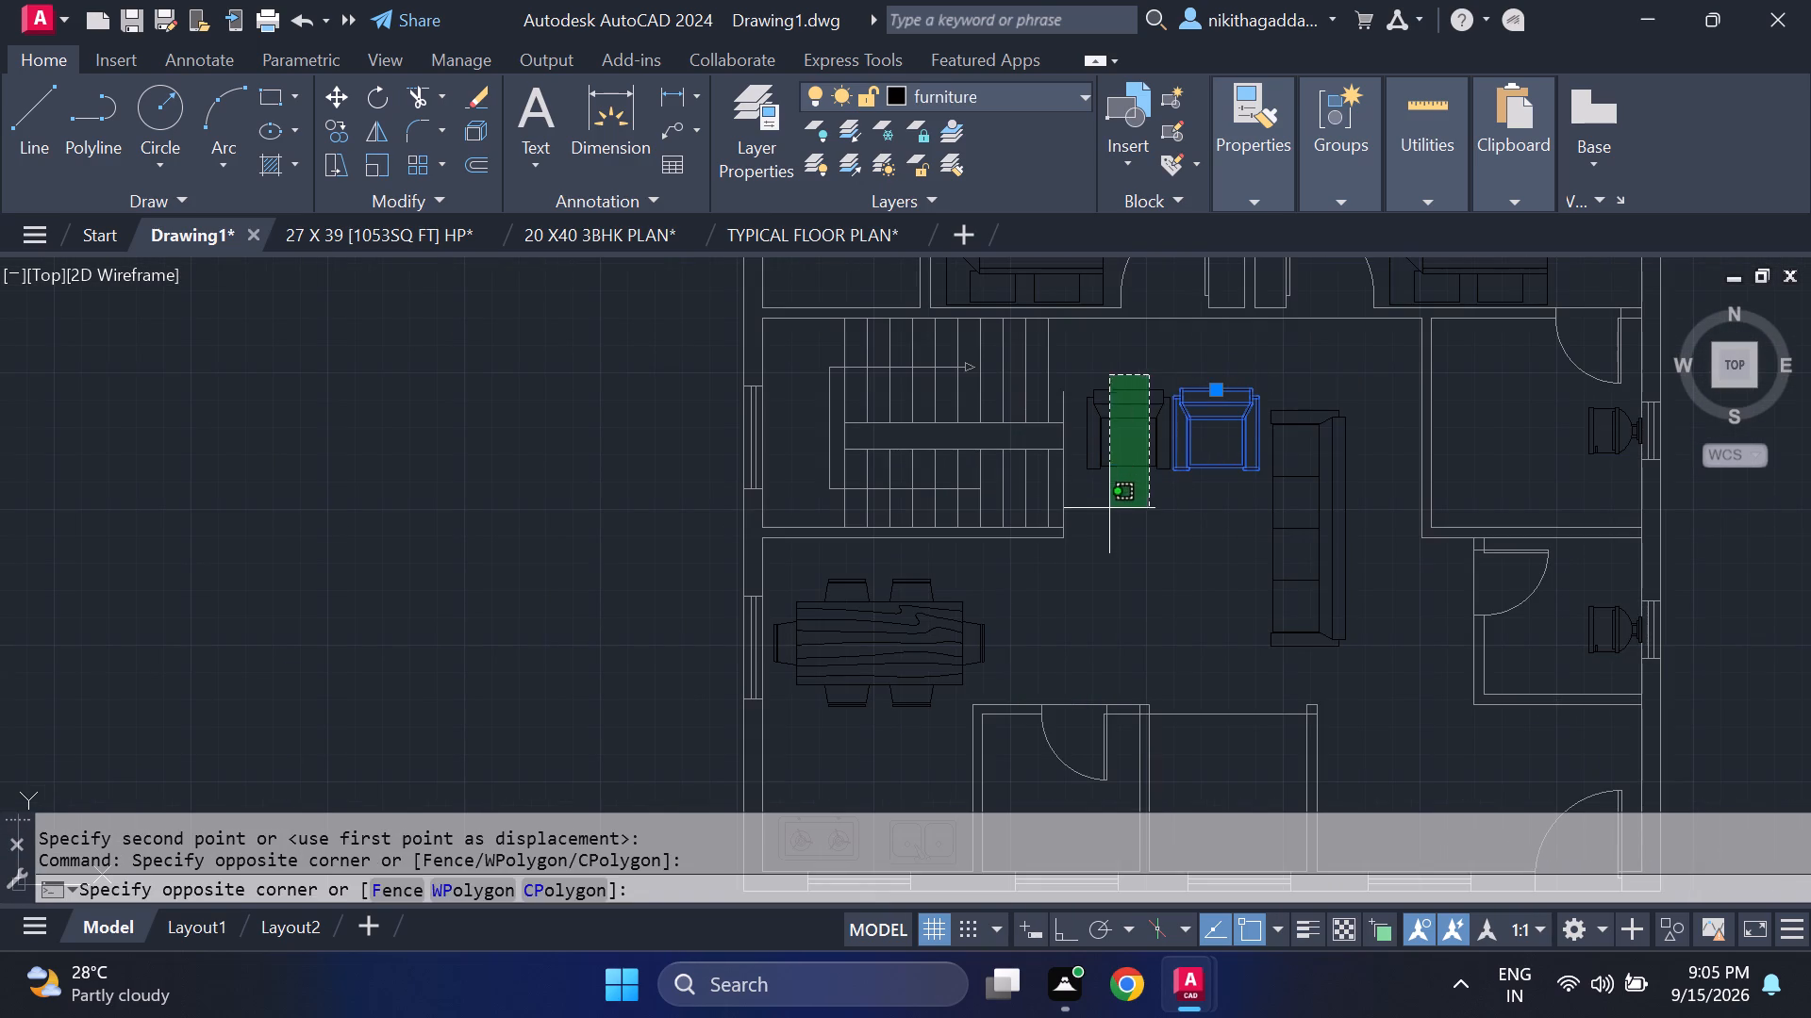
pyautogui.click(1109, 508)
pyautogui.write('mi')
pyautogui.press('Return')
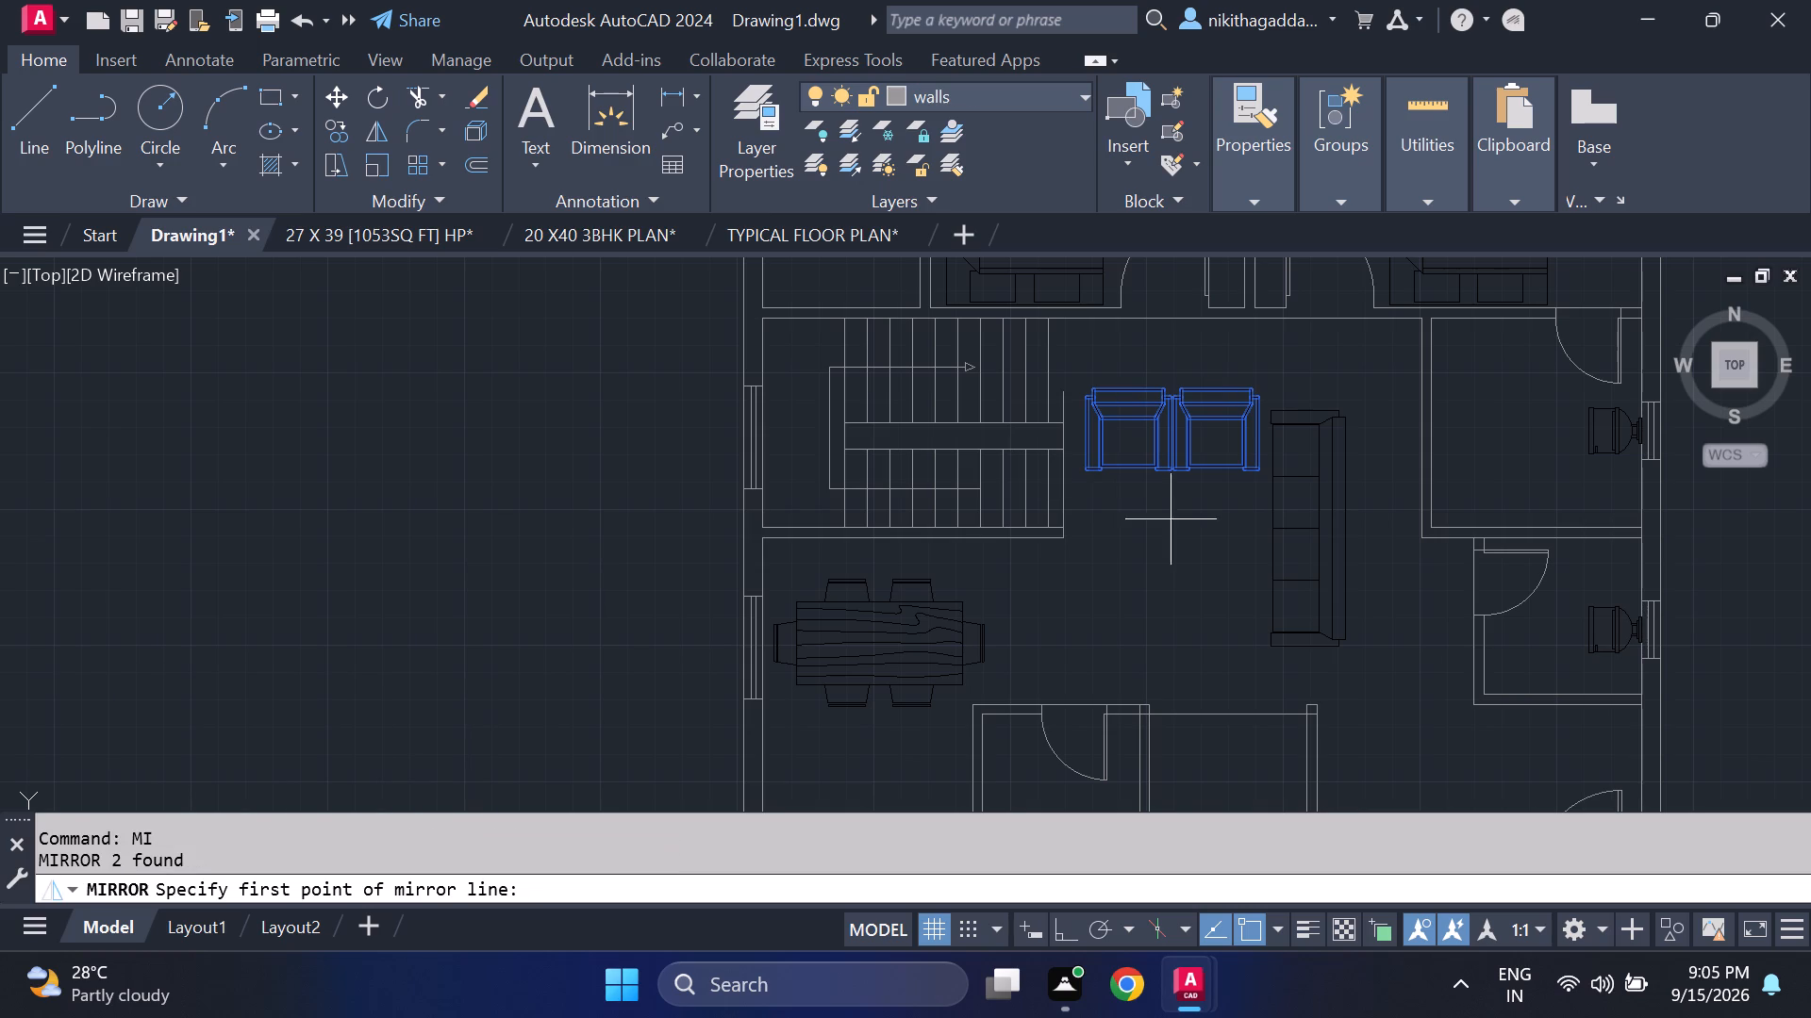
pyautogui.click(1052, 597)
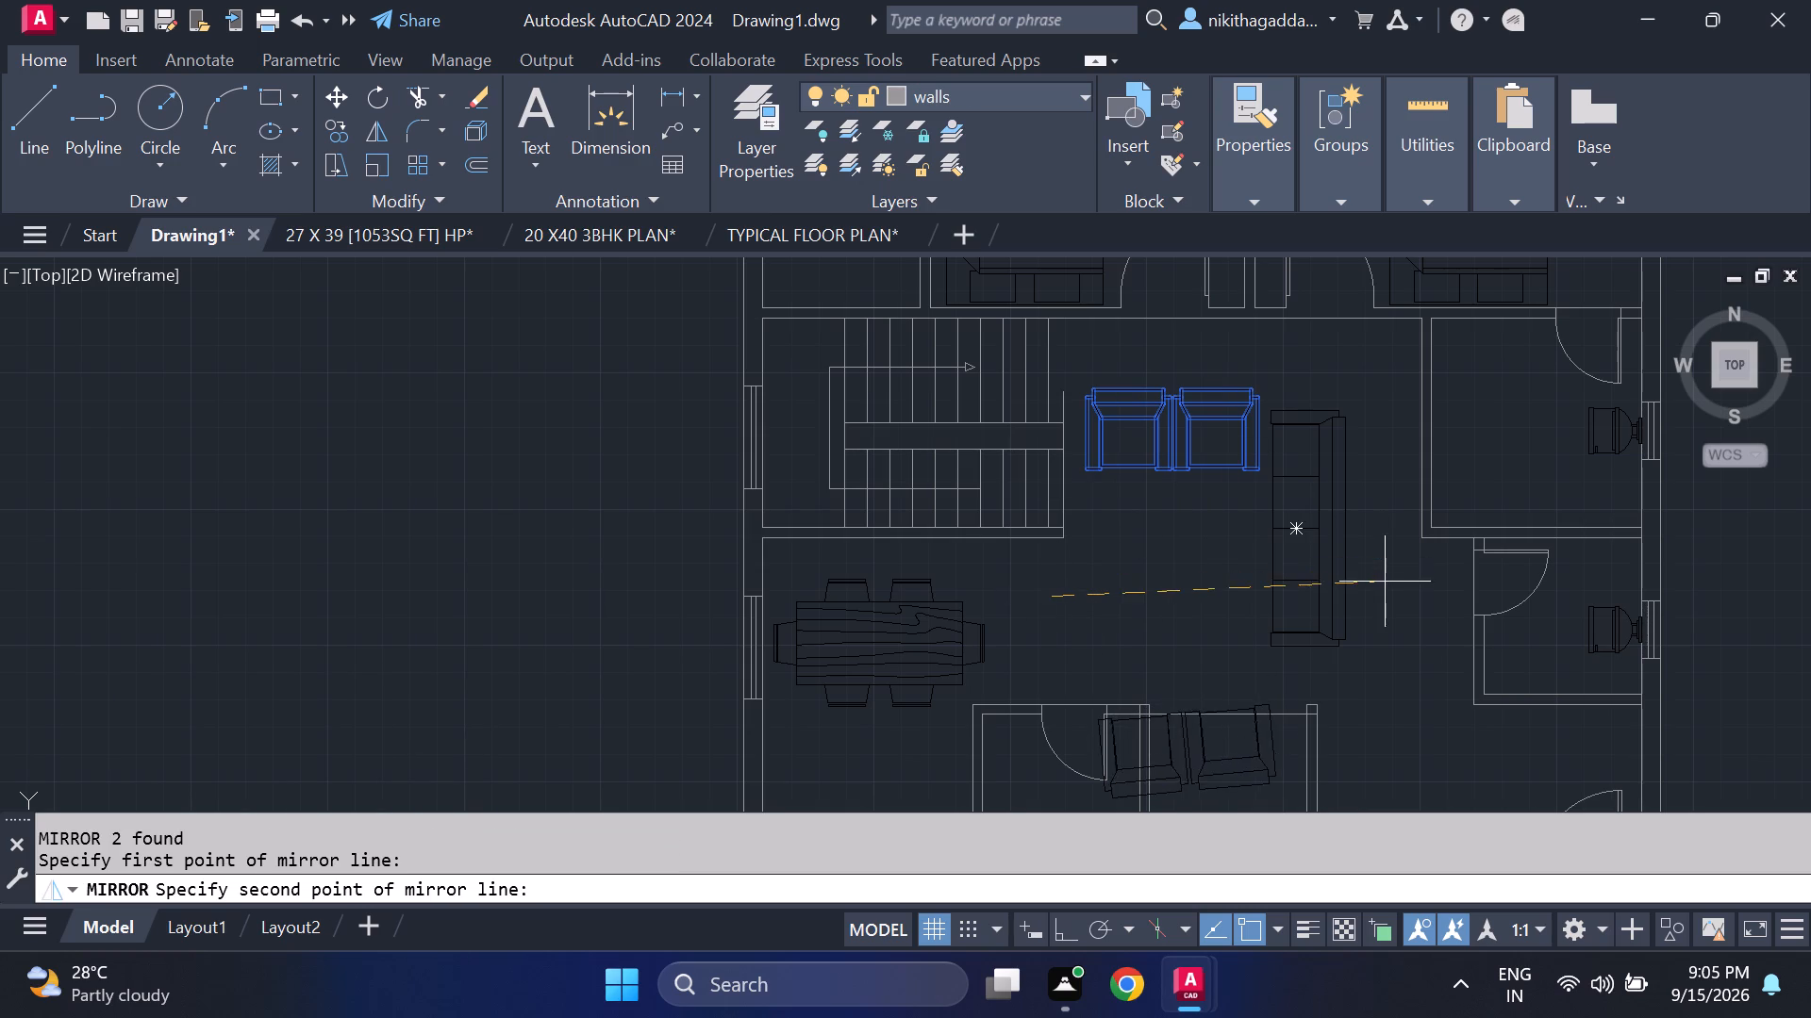
pyautogui.press('F8')
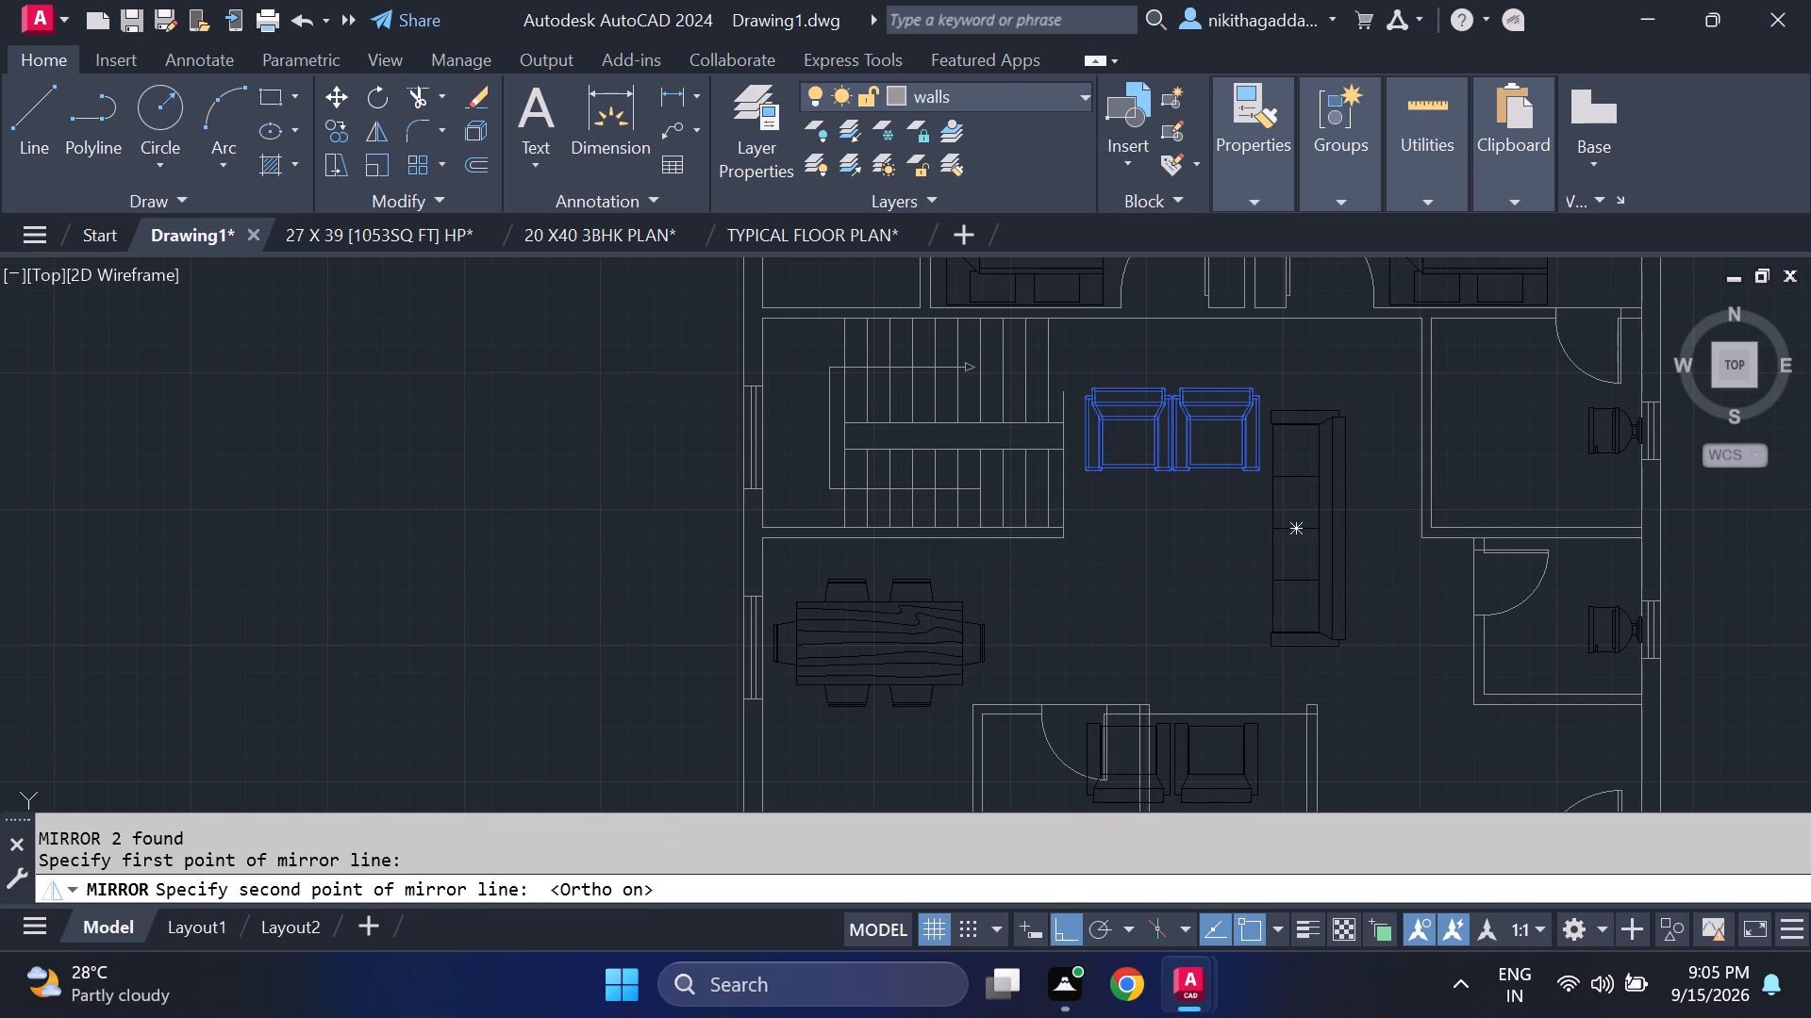
pyautogui.click(1373, 556)
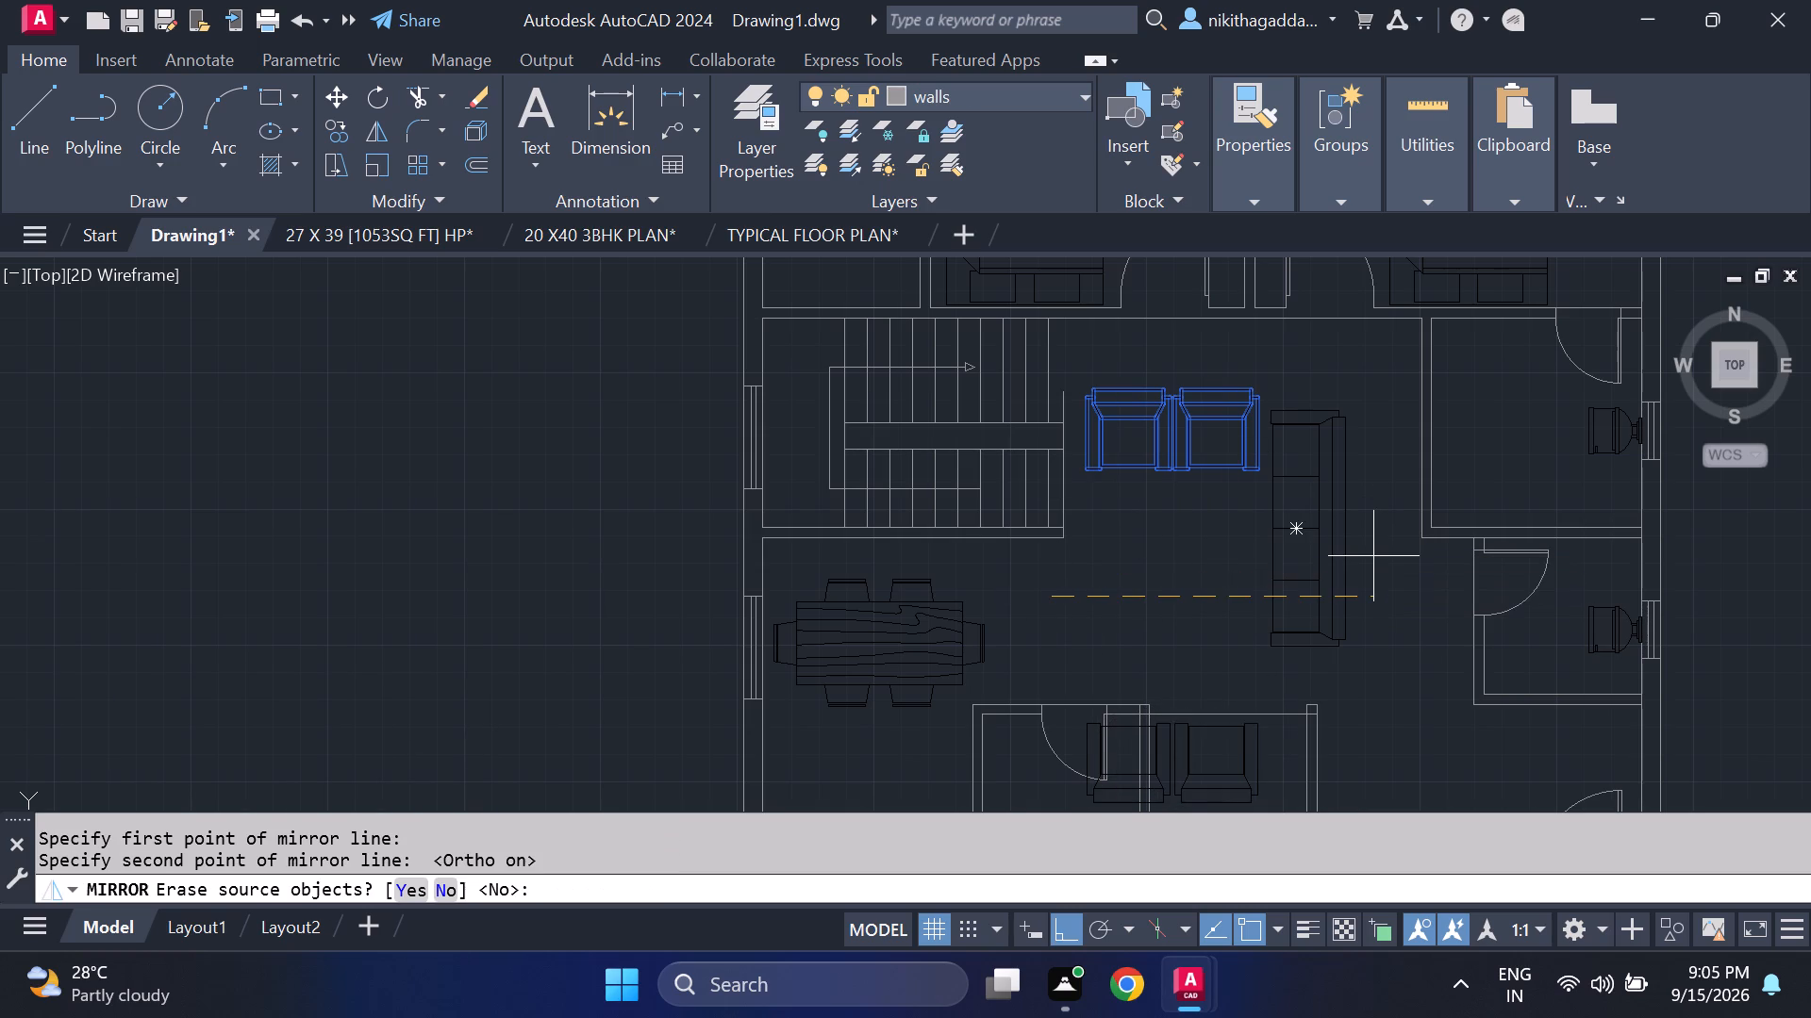
pyautogui.write('no')
pyautogui.press('Return')
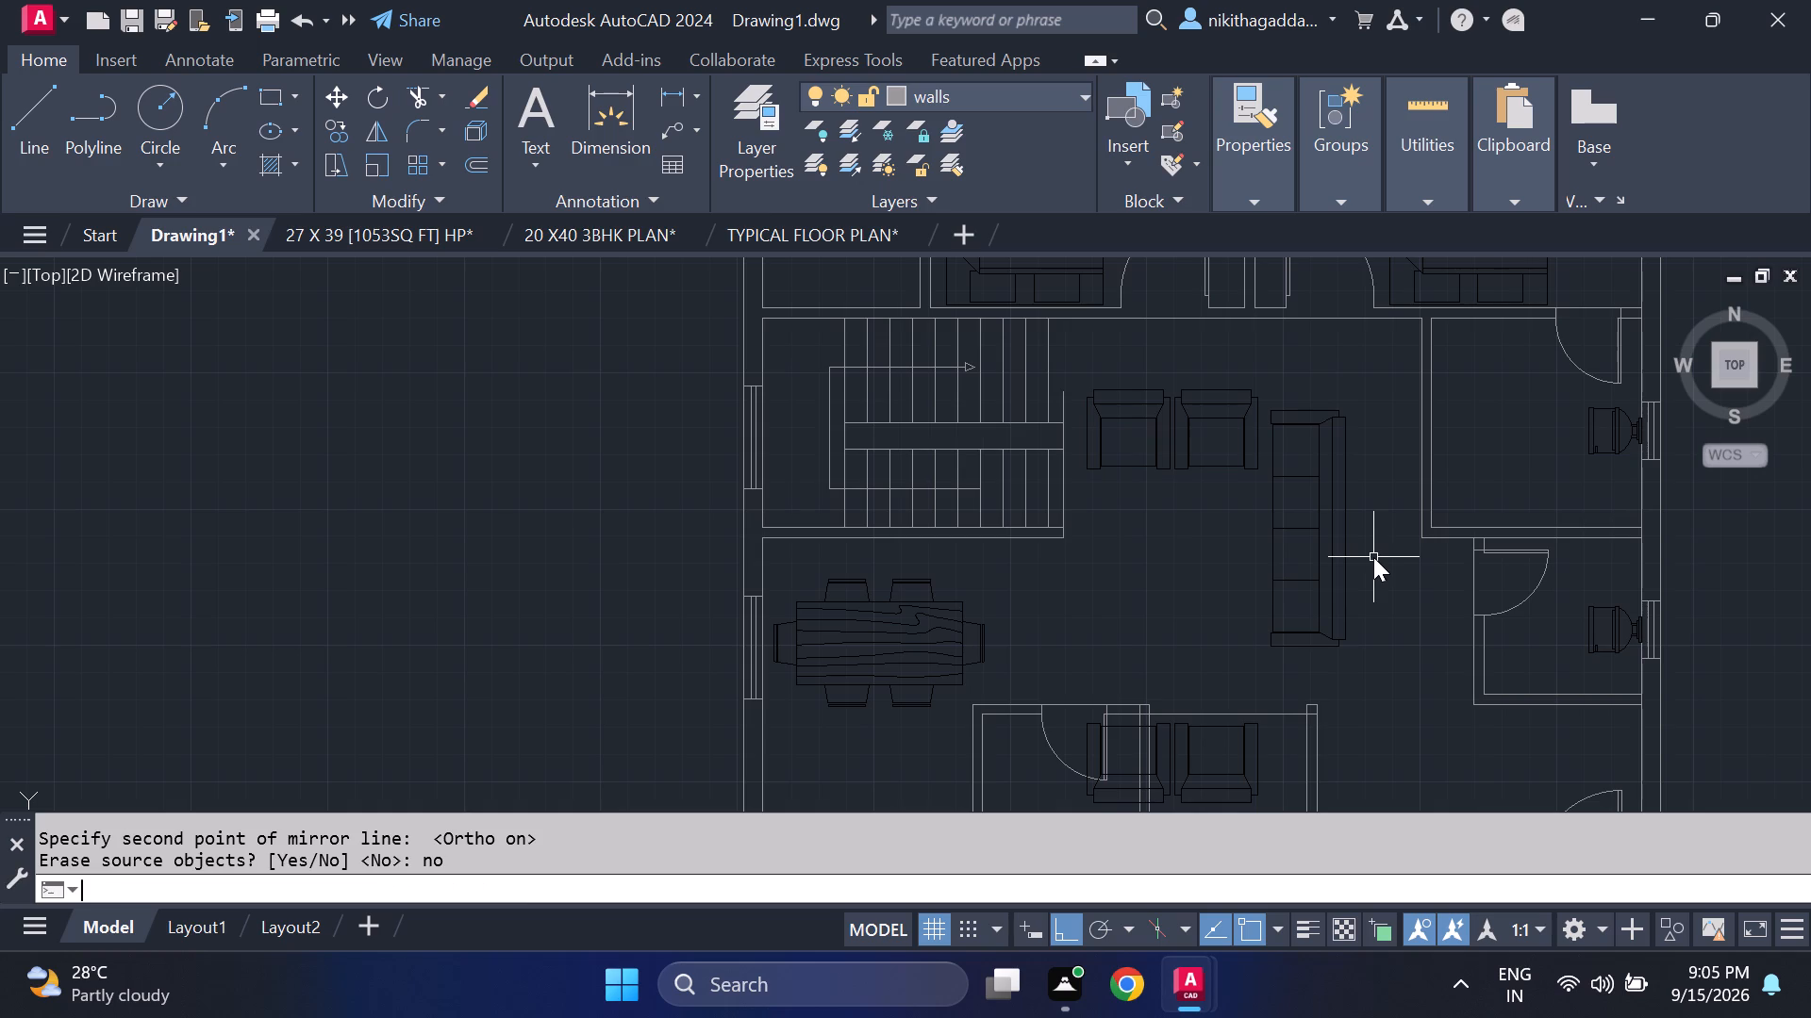
# Move the mirrored armchair pair straight north about 4'-4", out of the small rooms and into the hall opposite the first pair.
pyautogui.moveTo(1281, 618); pyautogui.dragTo(1219, 391, button='middle')
pyautogui.scroll(2, 1188, 511)
pyautogui.moveTo(1233, 491); pyautogui.dragTo(1221, 500)
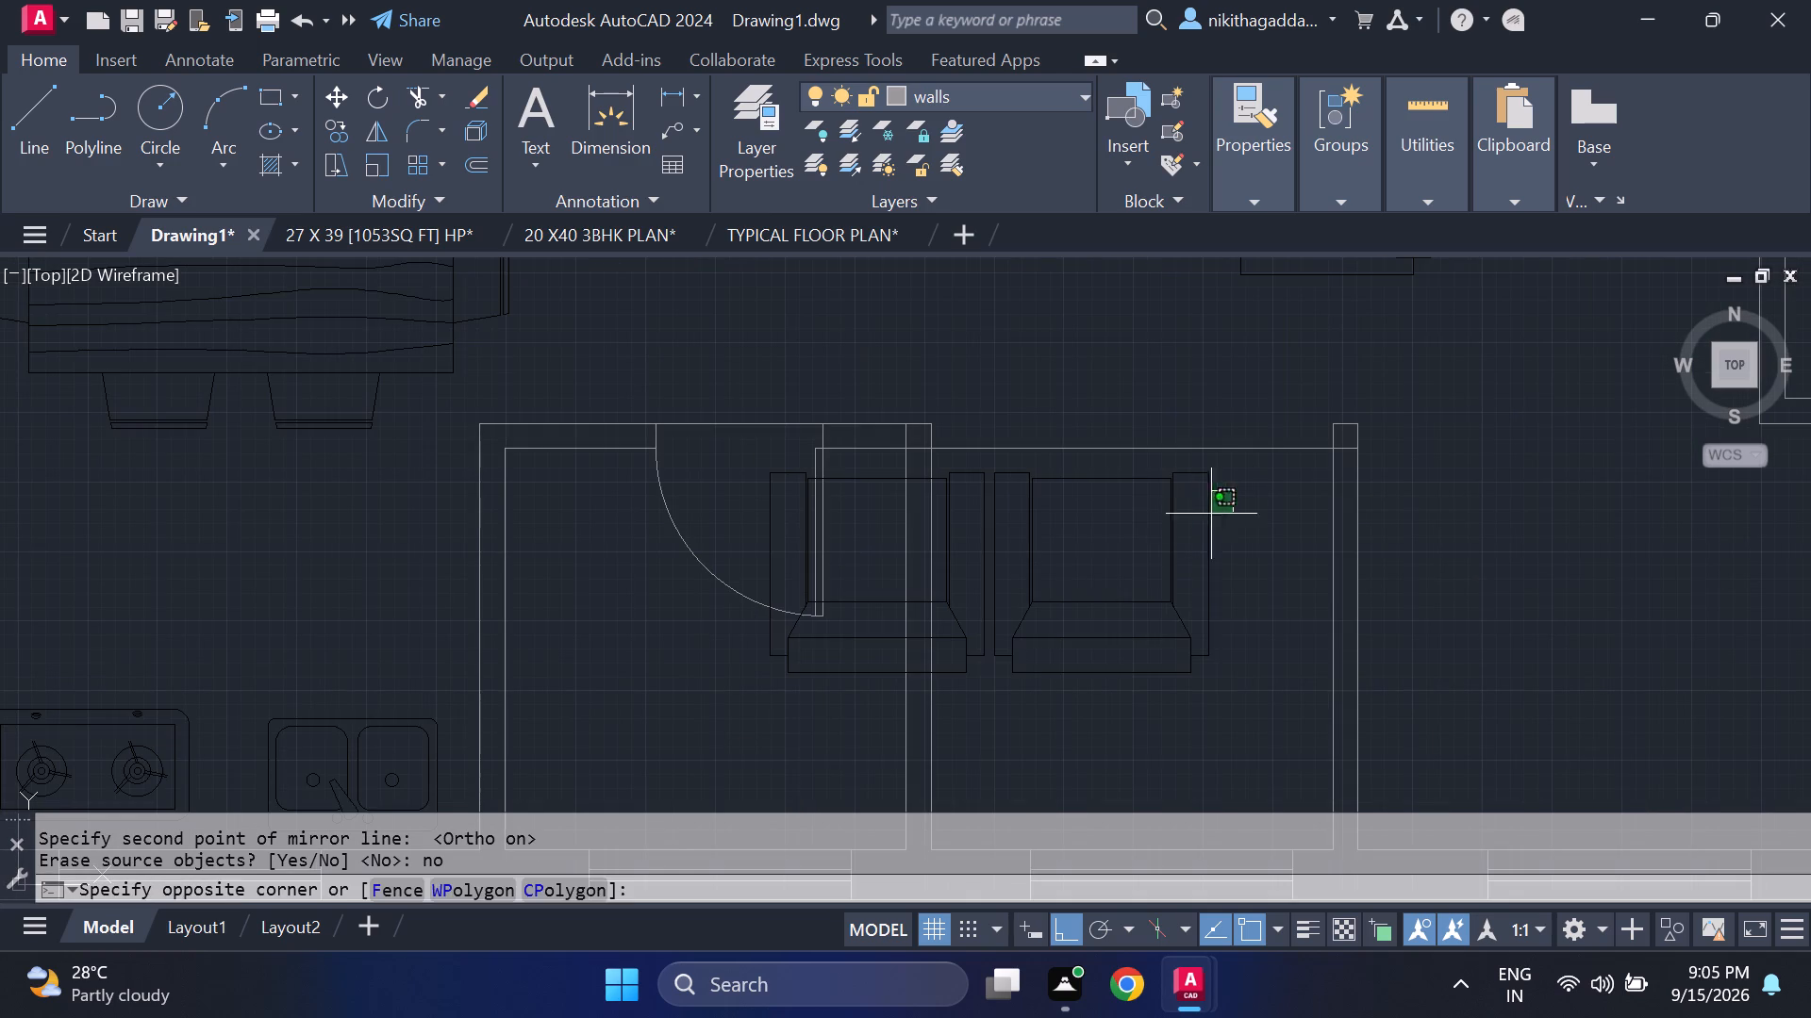
pyautogui.click(983, 651)
pyautogui.scroll(-2, 1134, 638)
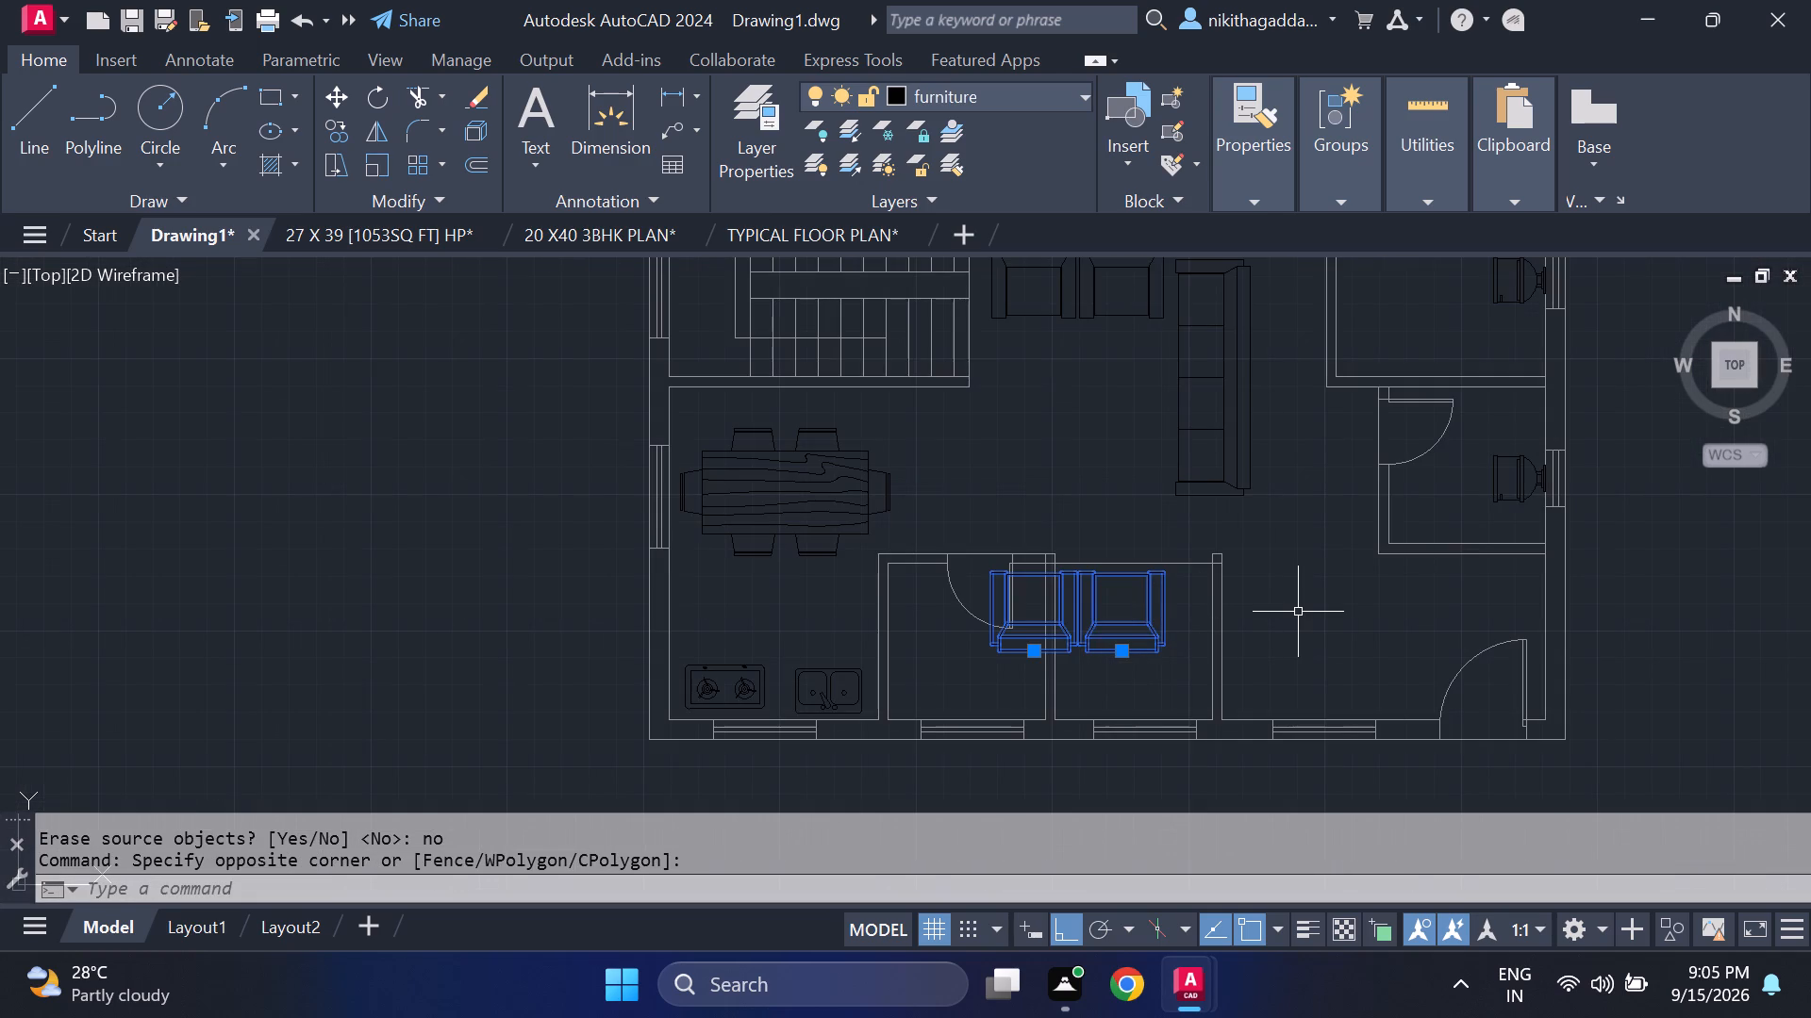
pyautogui.press('m')
pyautogui.press('Return')
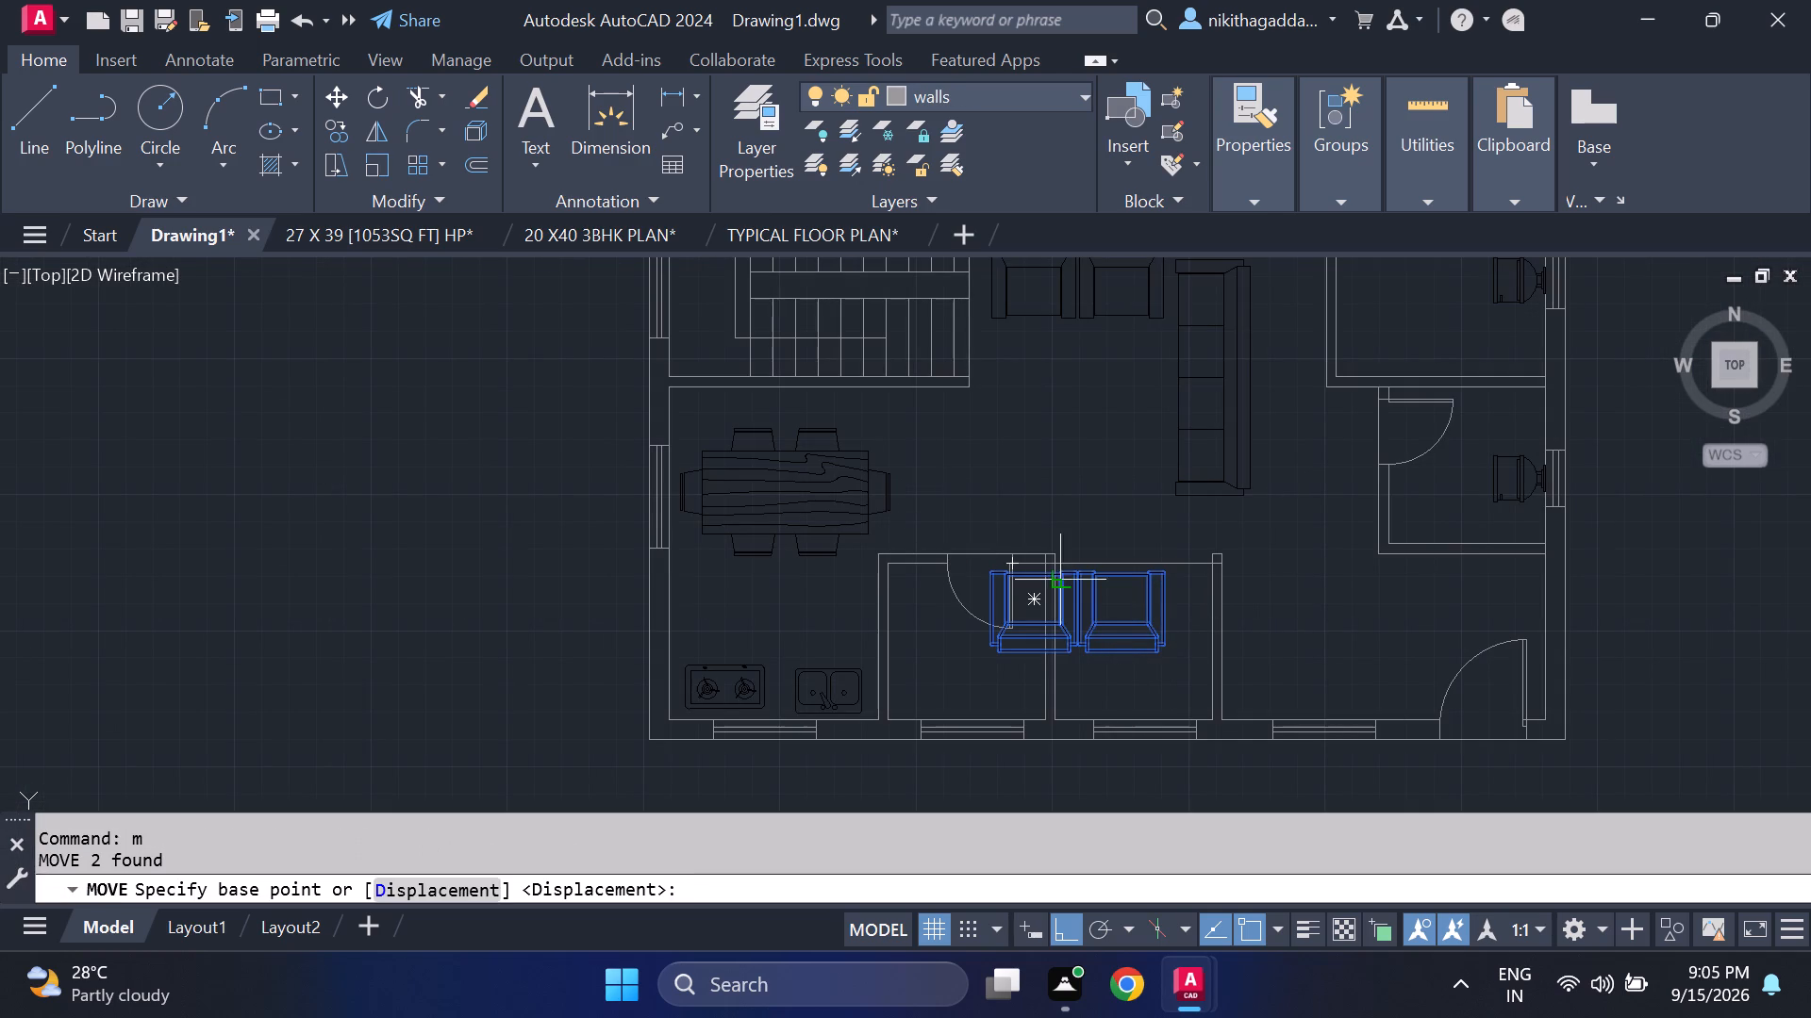
pyautogui.click(1079, 570)
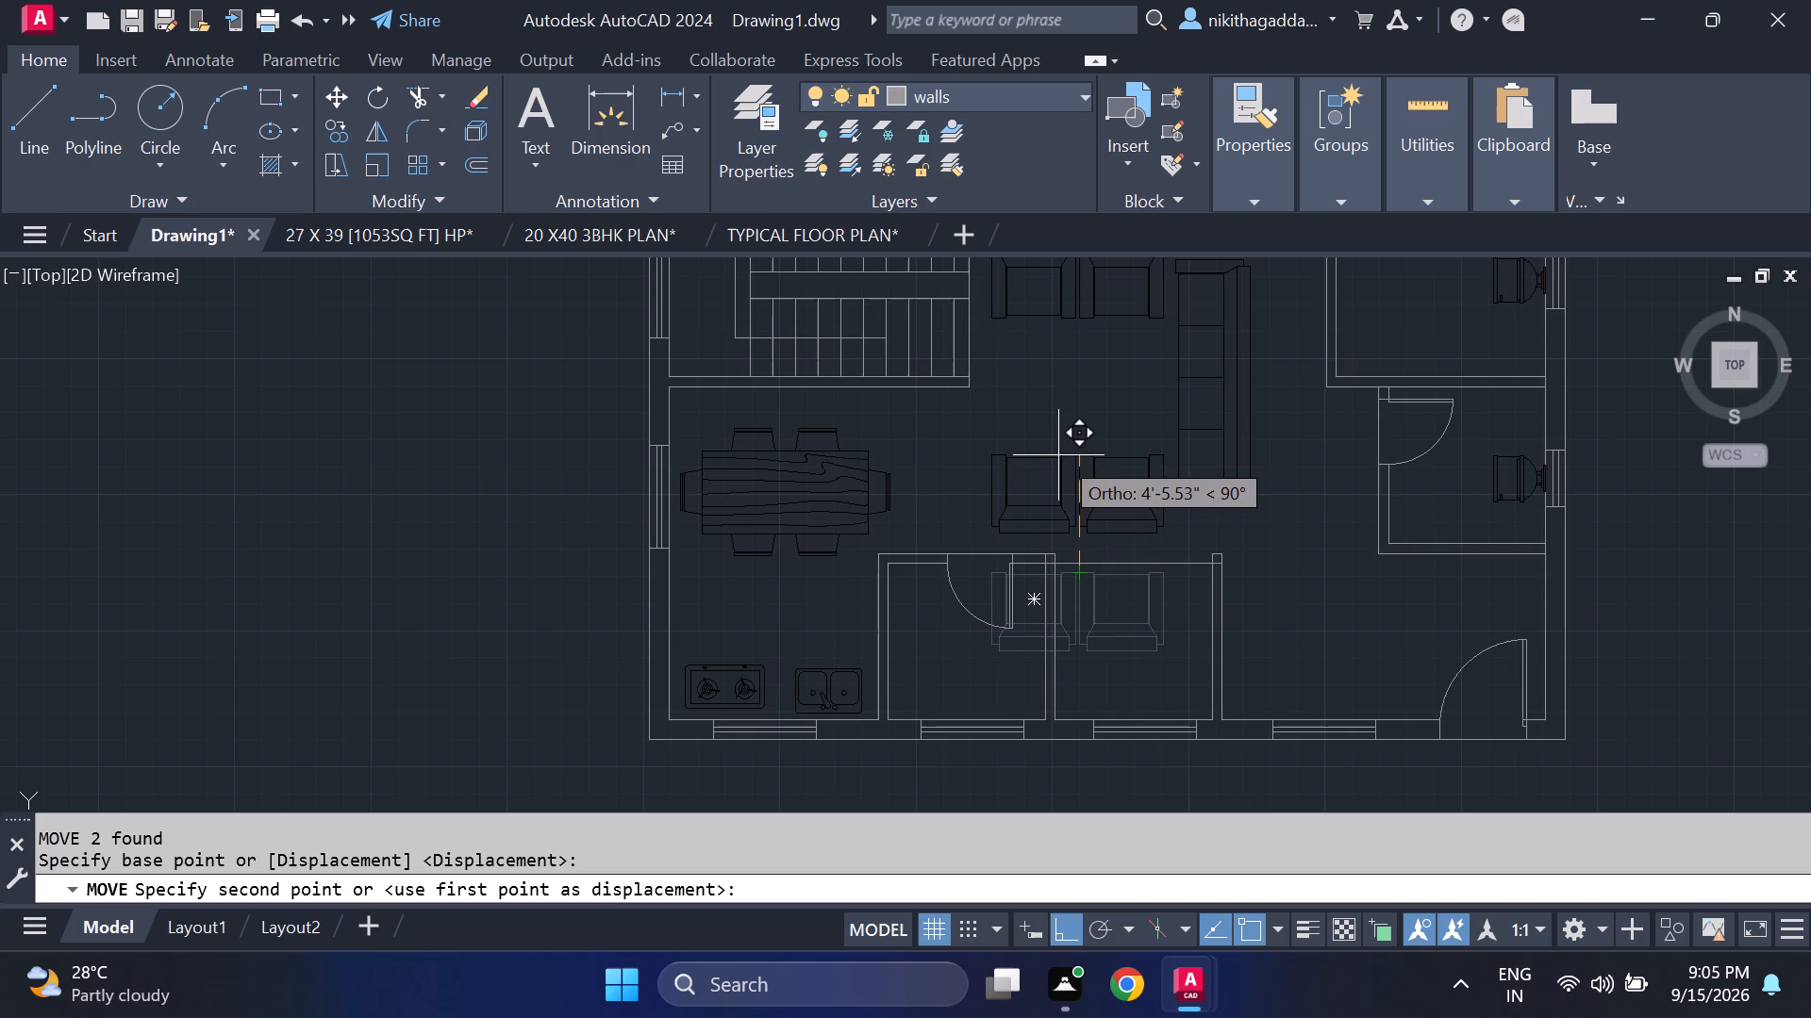
pyautogui.click(1056, 460)
# Scale the long sofa and both armchair pairs together to about 0.7 times their size, using a base point in the middle of the group.
pyautogui.scroll(-1, 1232, 489)
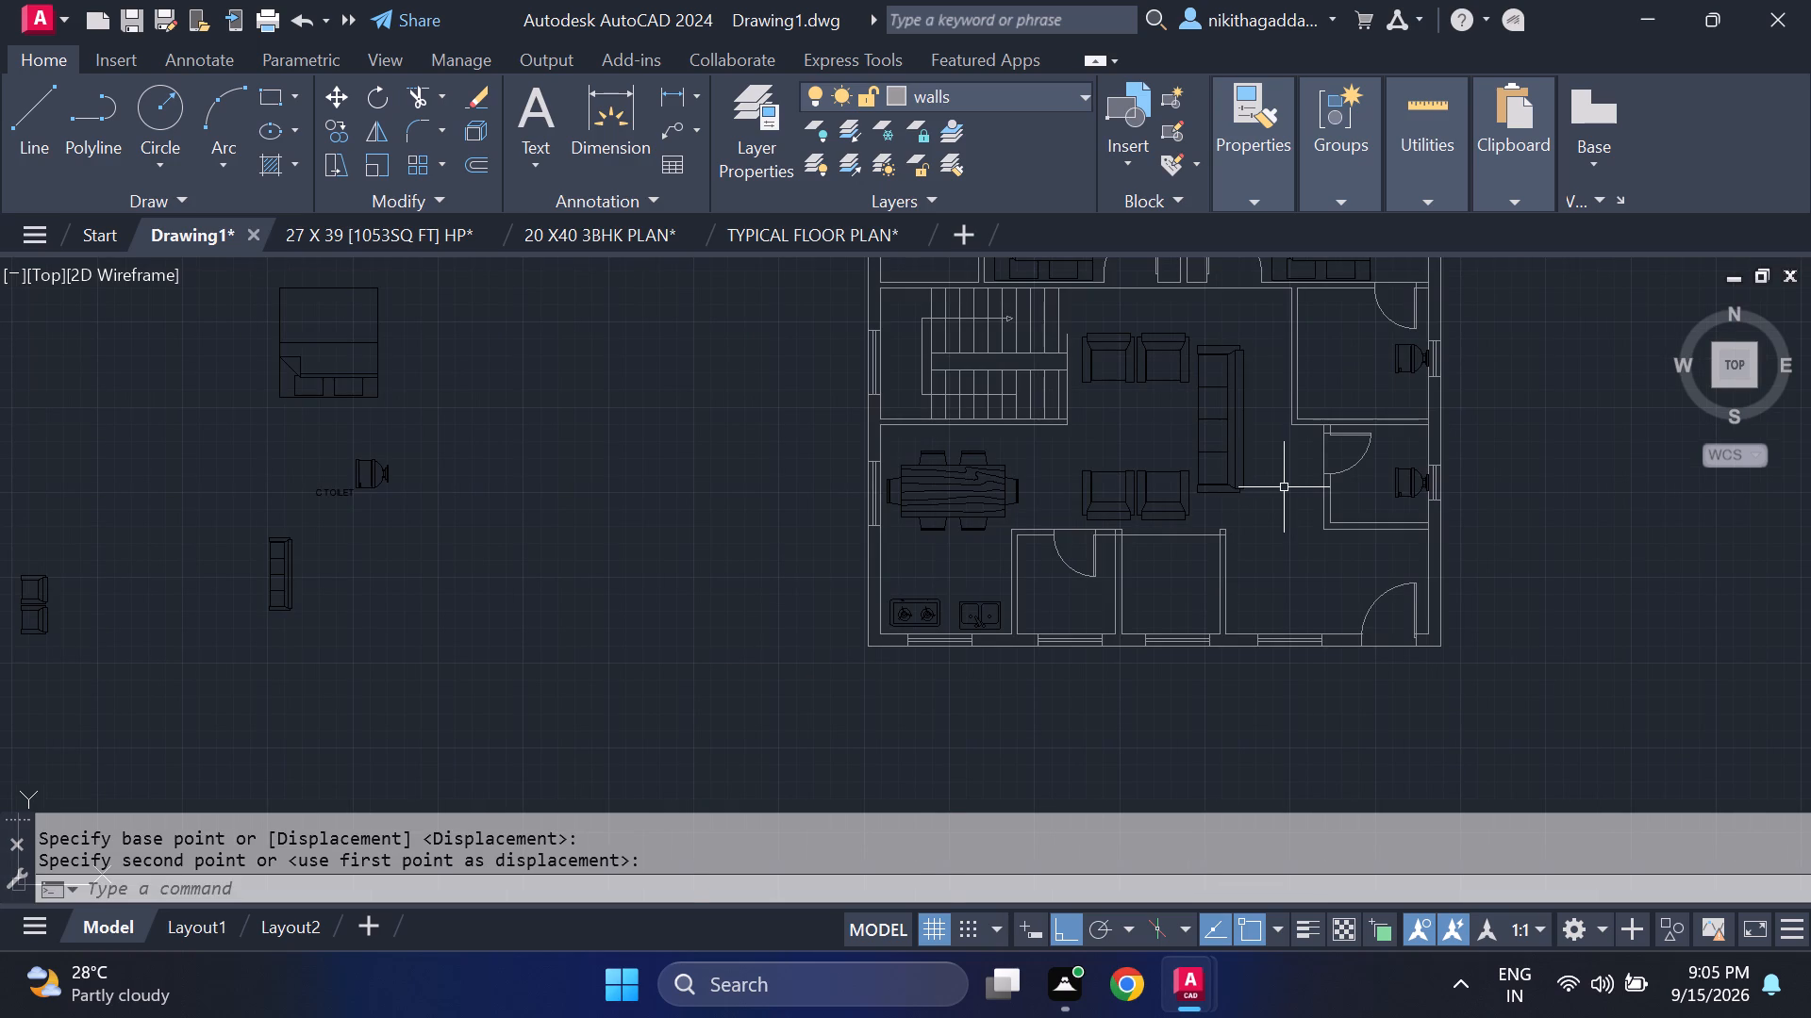
pyautogui.click(1241, 320)
pyautogui.click(1105, 500)
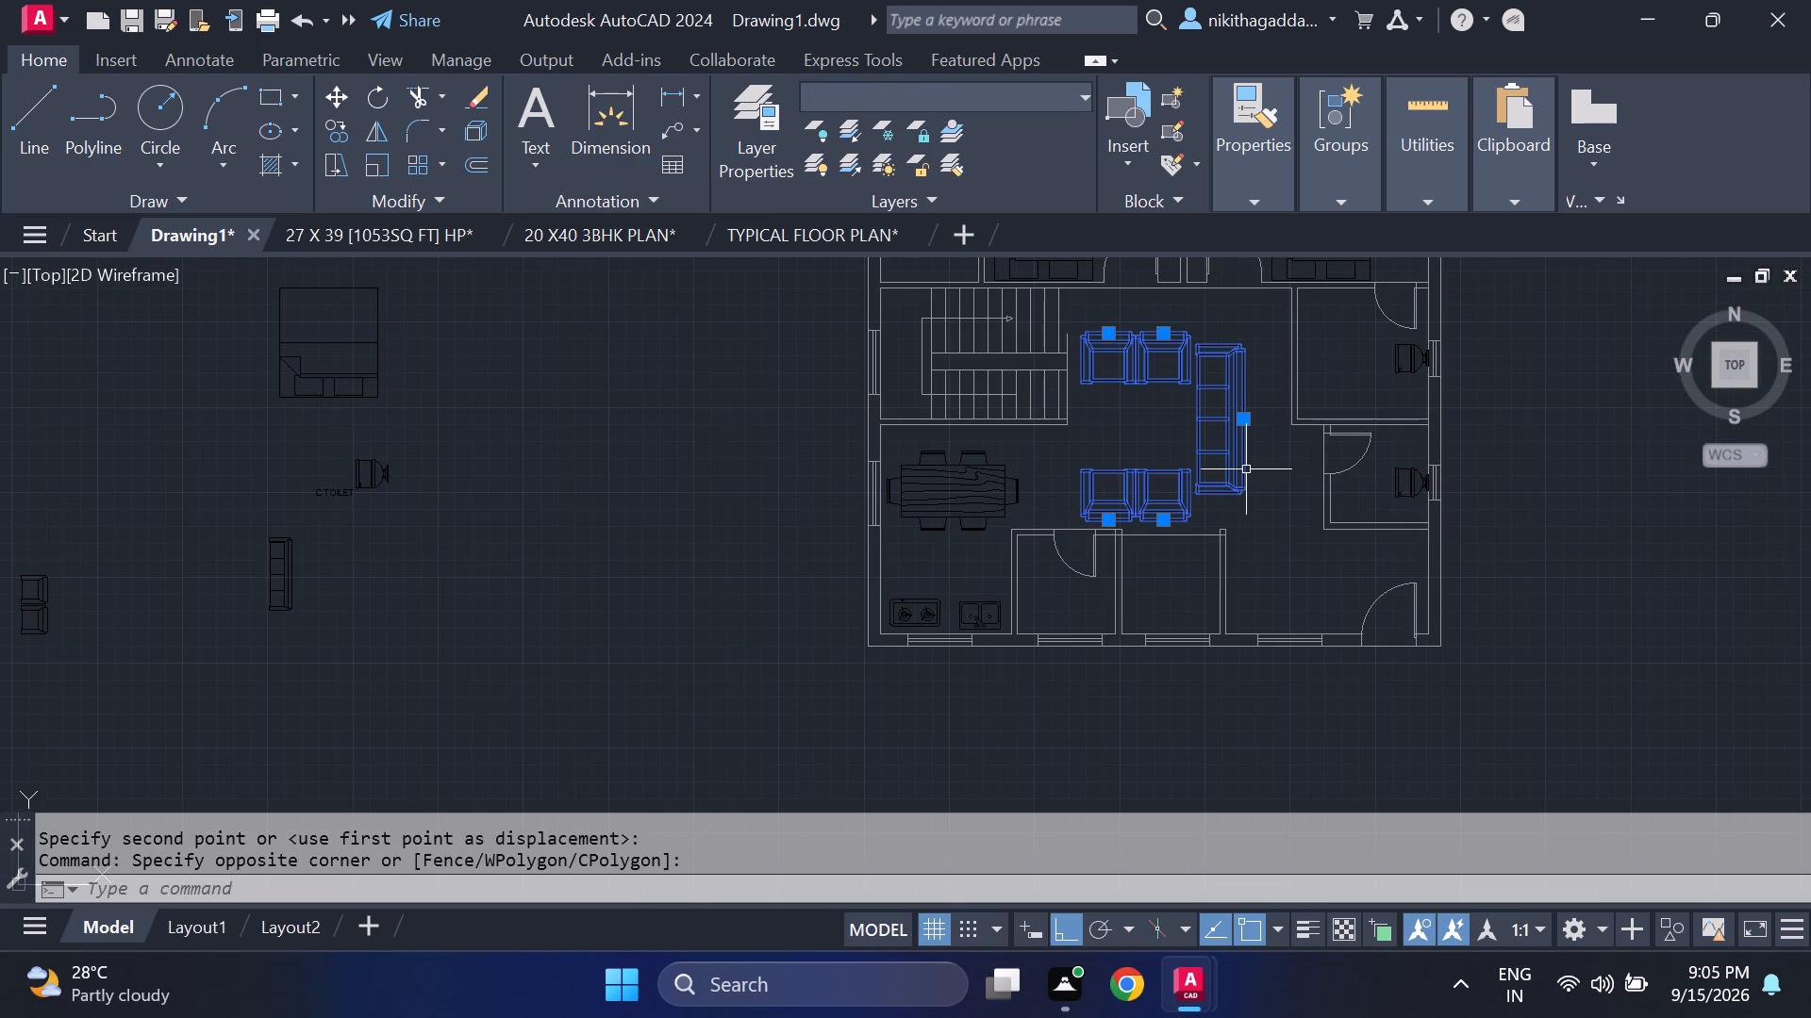
pyautogui.write('scale')
pyautogui.press('Return')
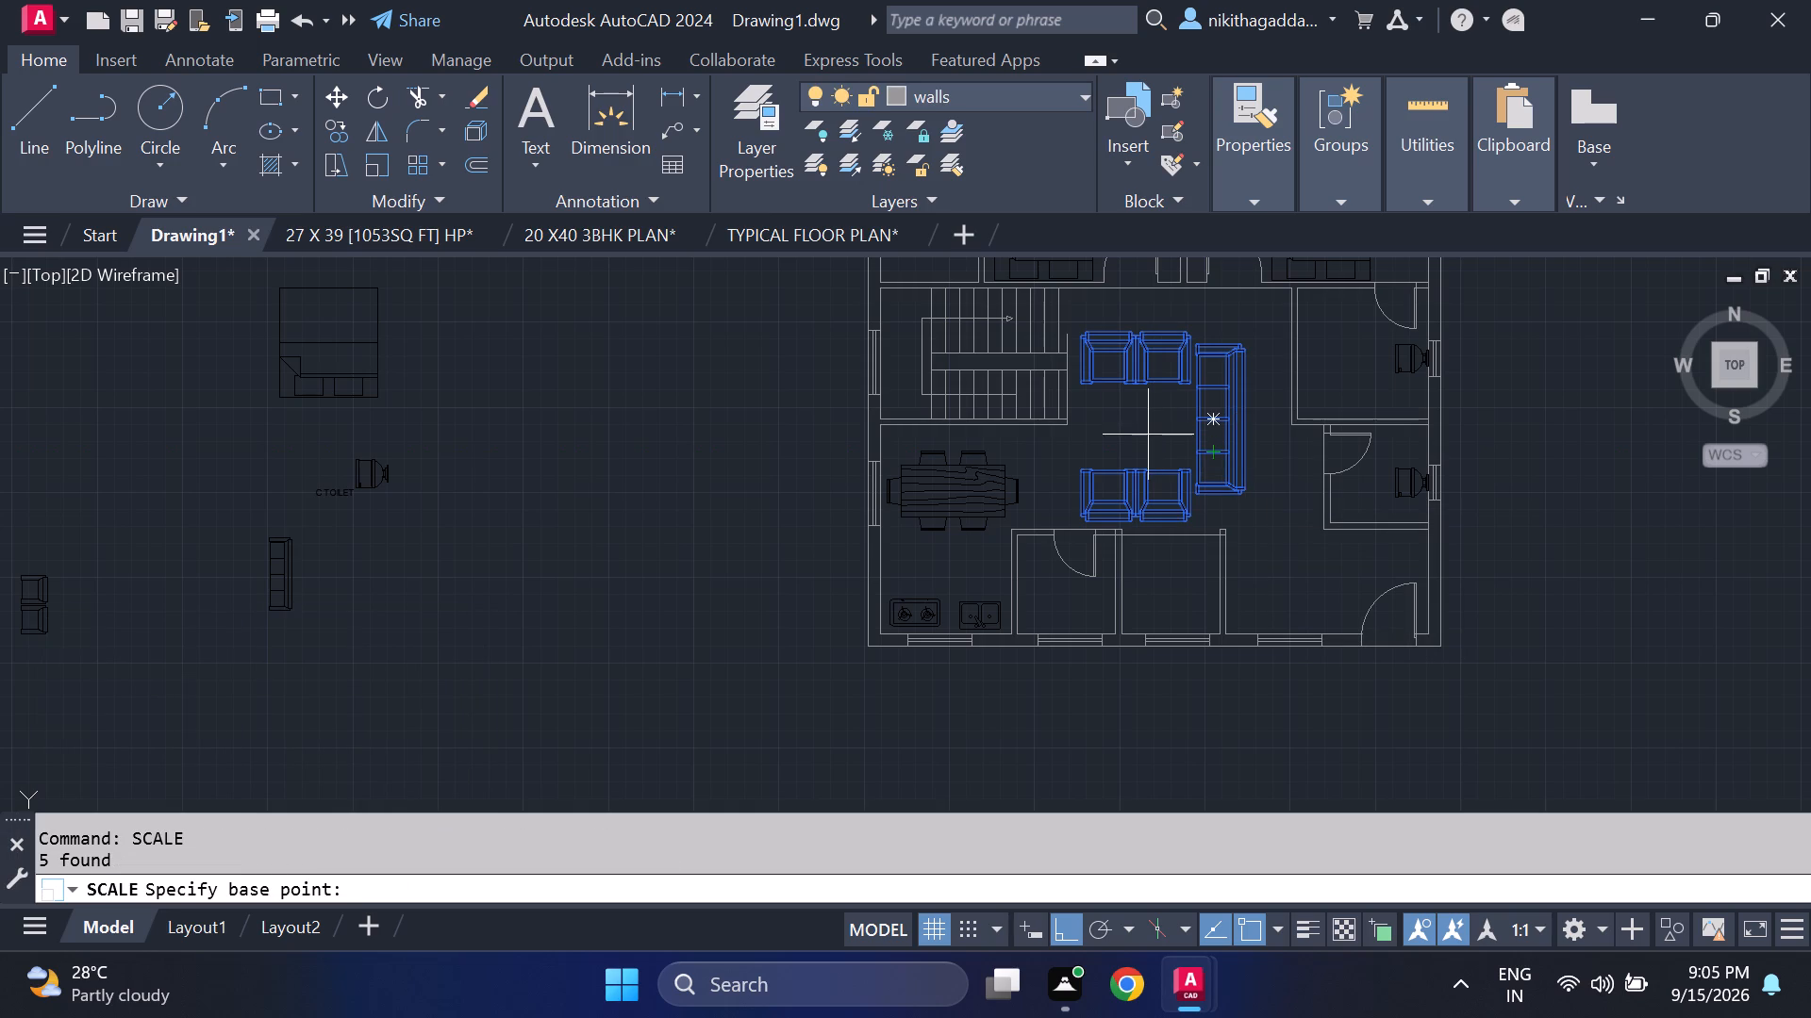
pyautogui.click(1147, 434)
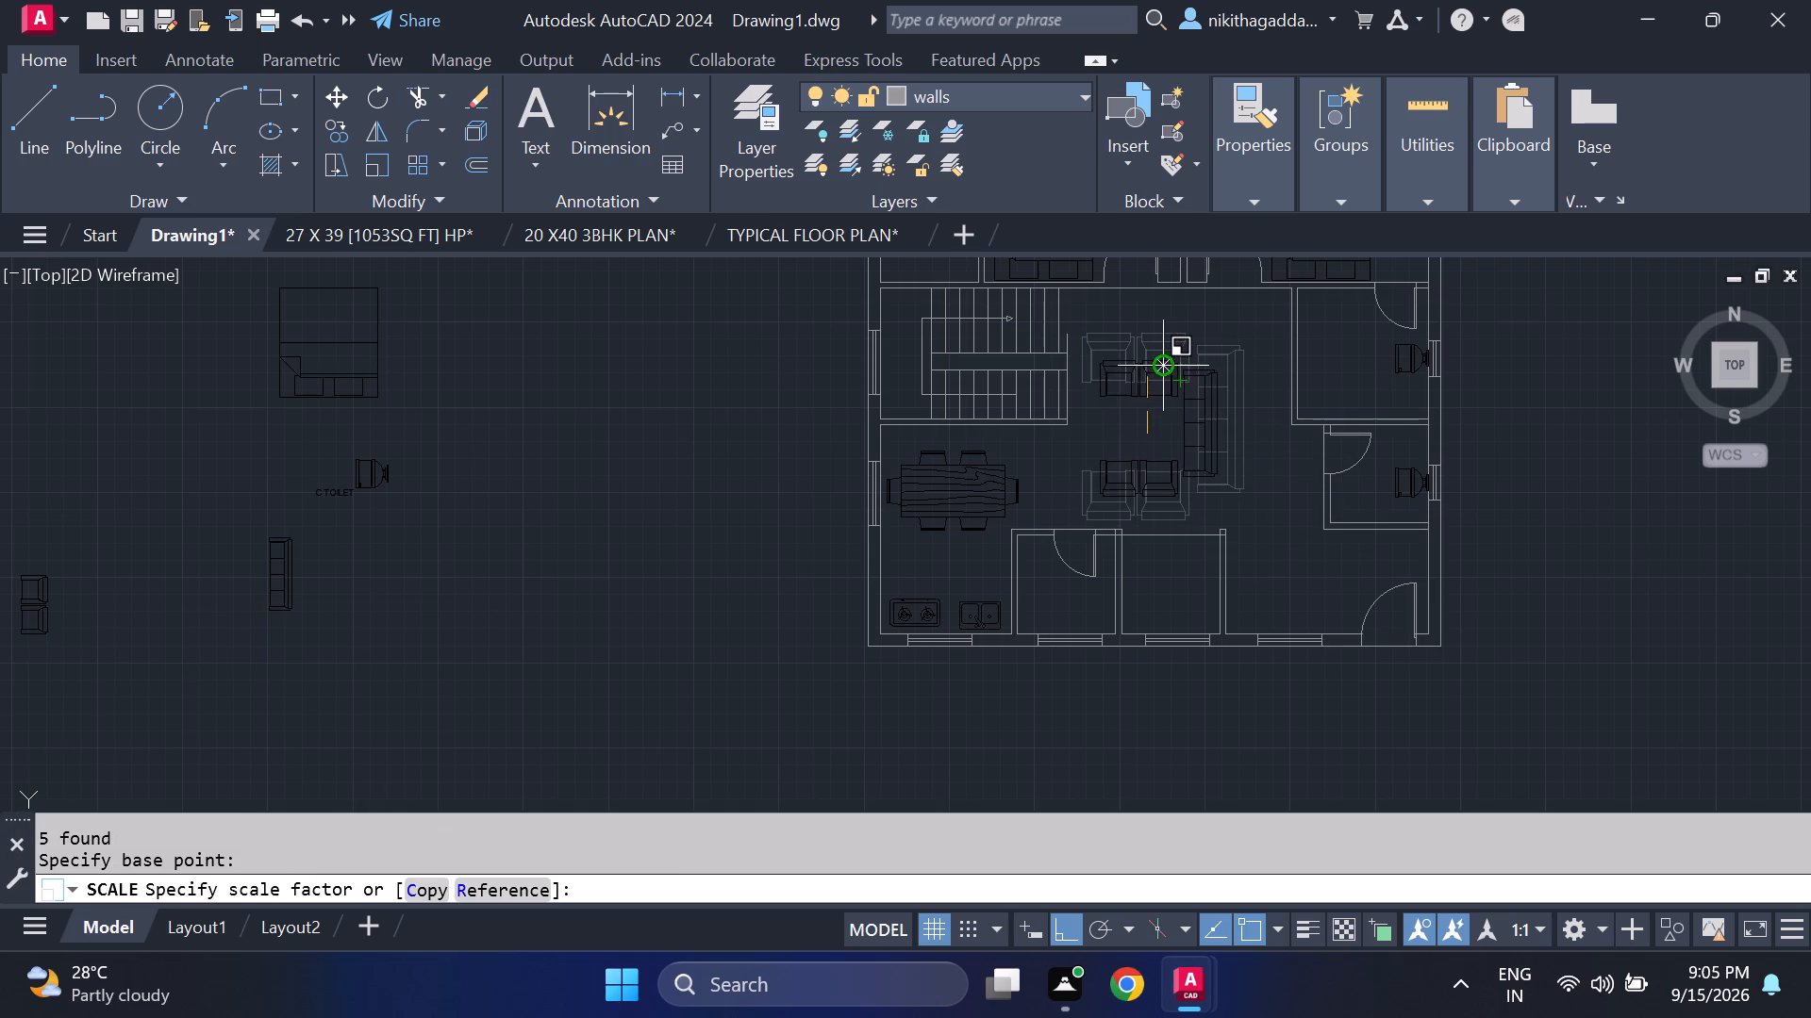
pyautogui.click(1144, 366)
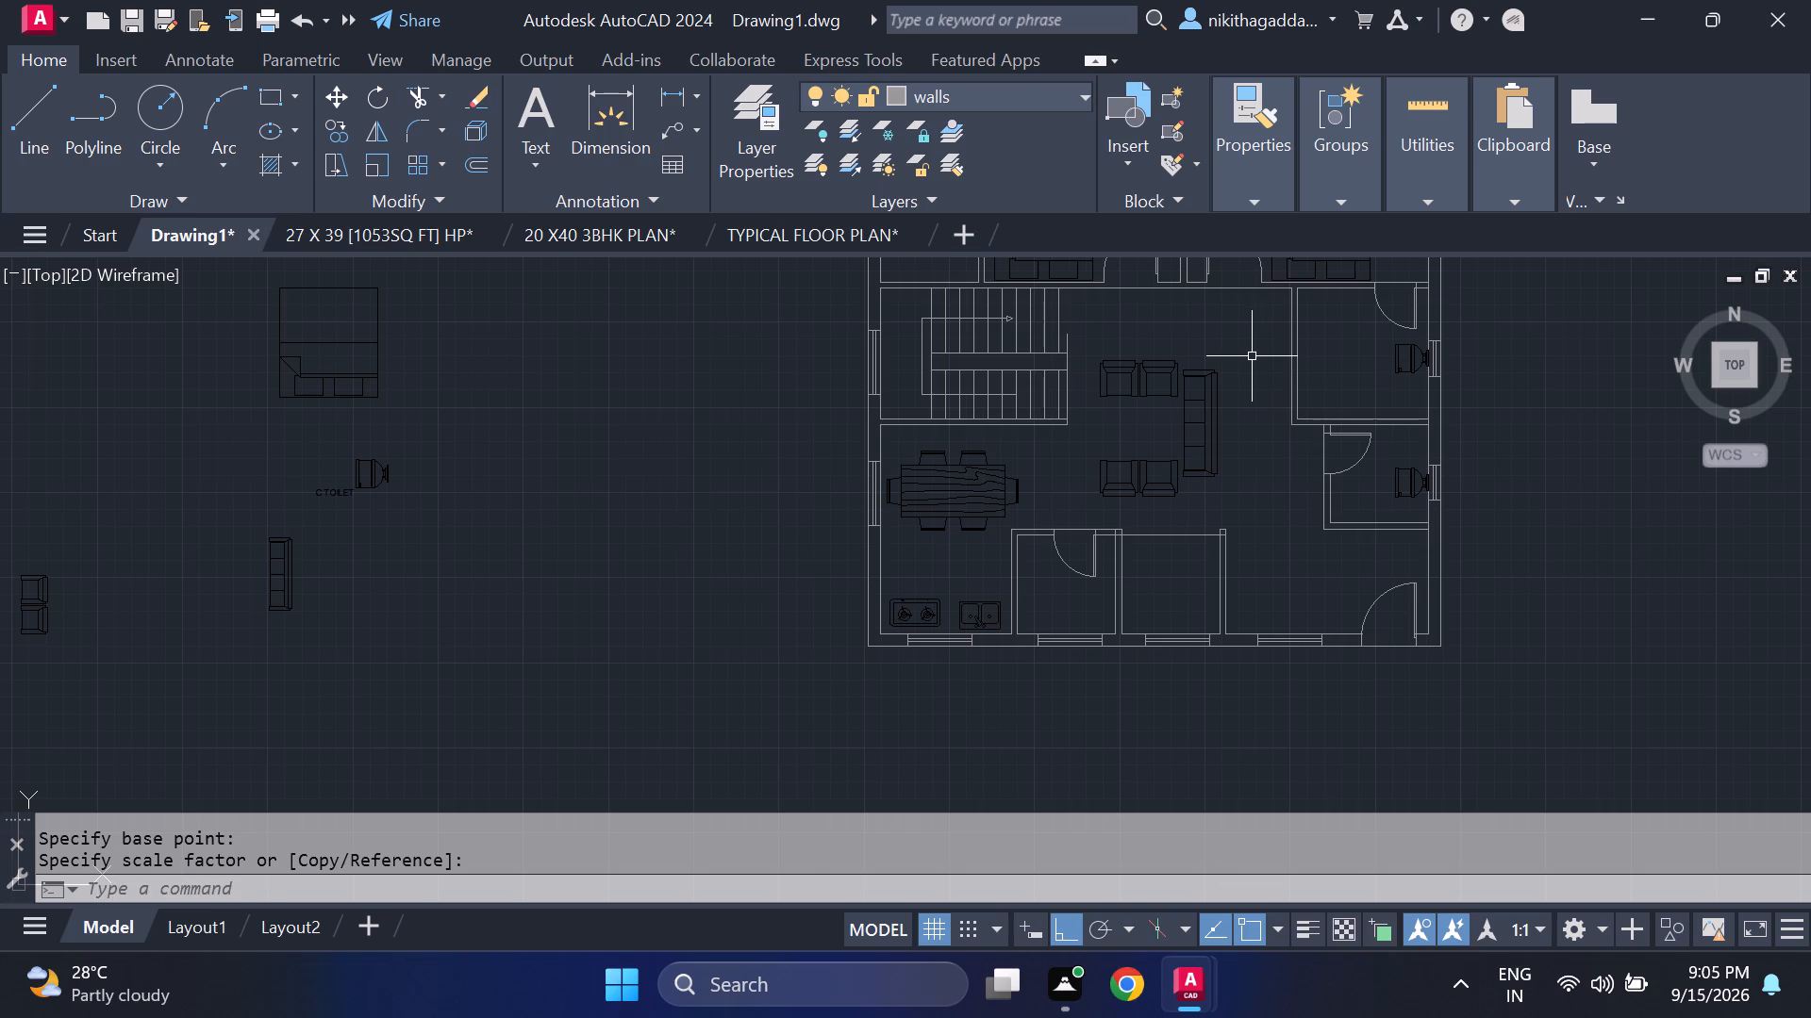
# Move the whole five-piece sofa group slightly east within the hall, away from the staircase.
pyautogui.click(1236, 358)
pyautogui.click(1105, 502)
pyautogui.scroll(1, 1135, 468)
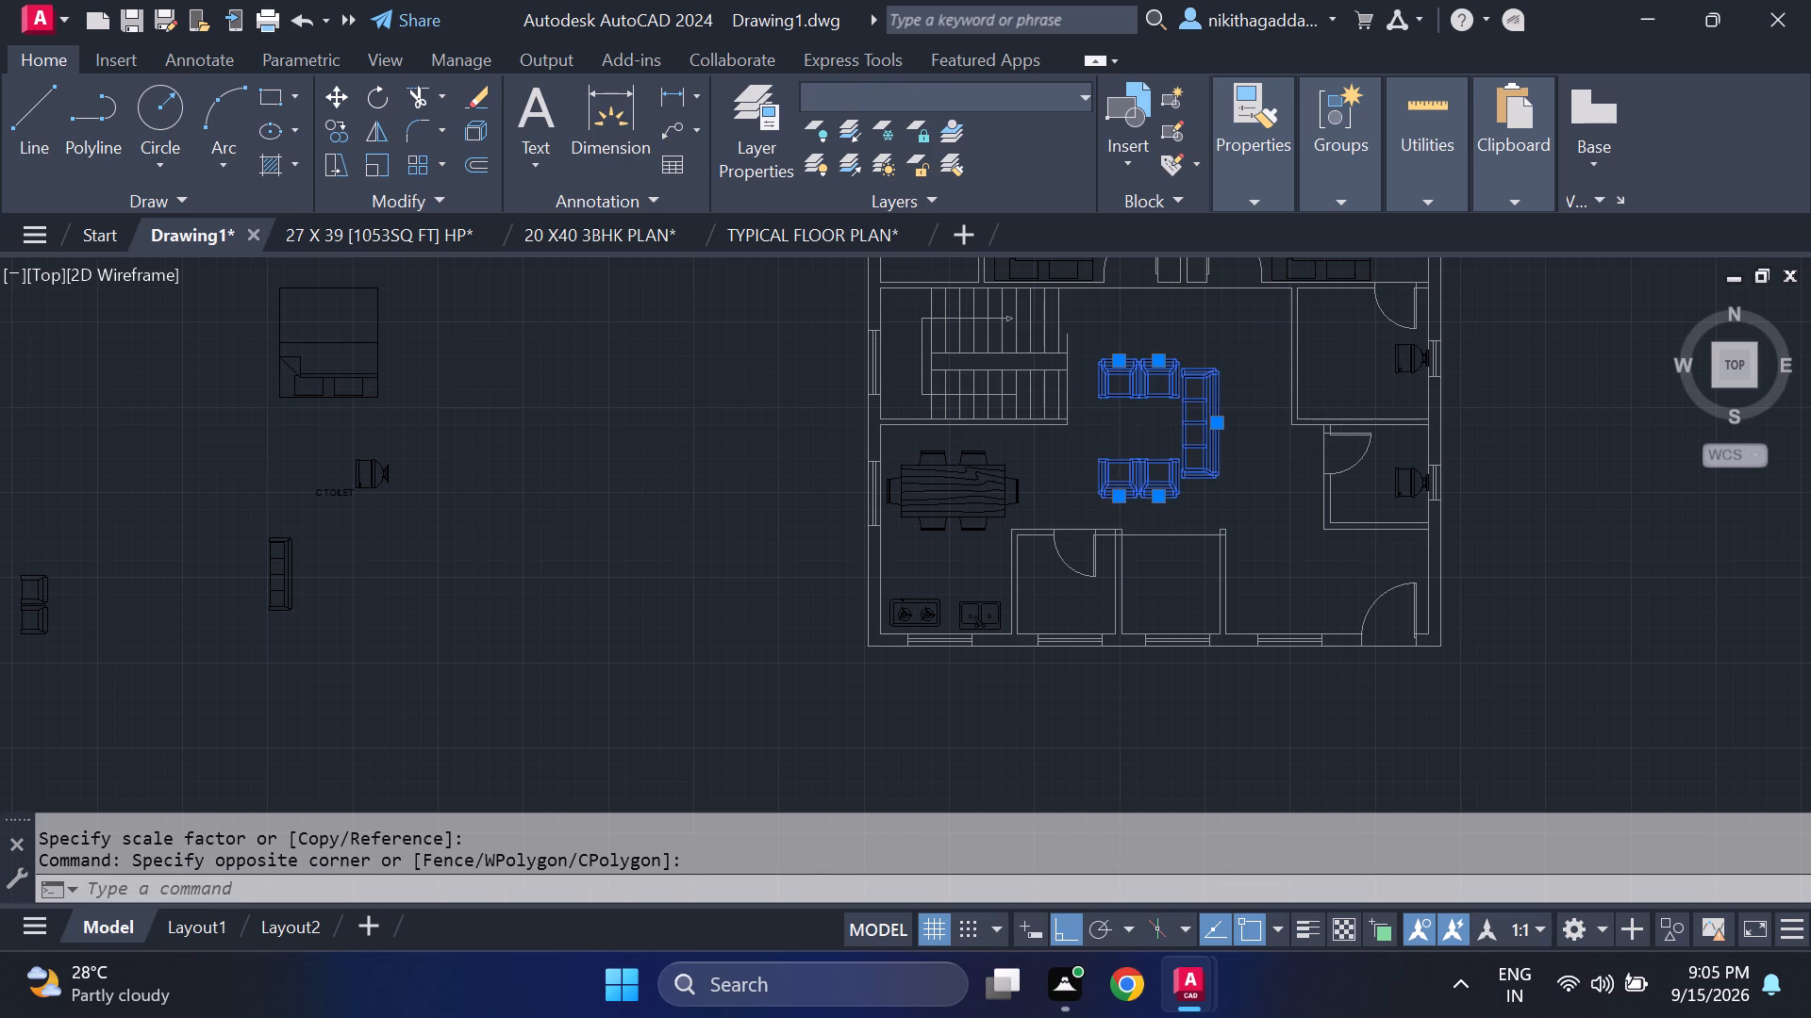
pyautogui.press('m')
pyautogui.press('Return')
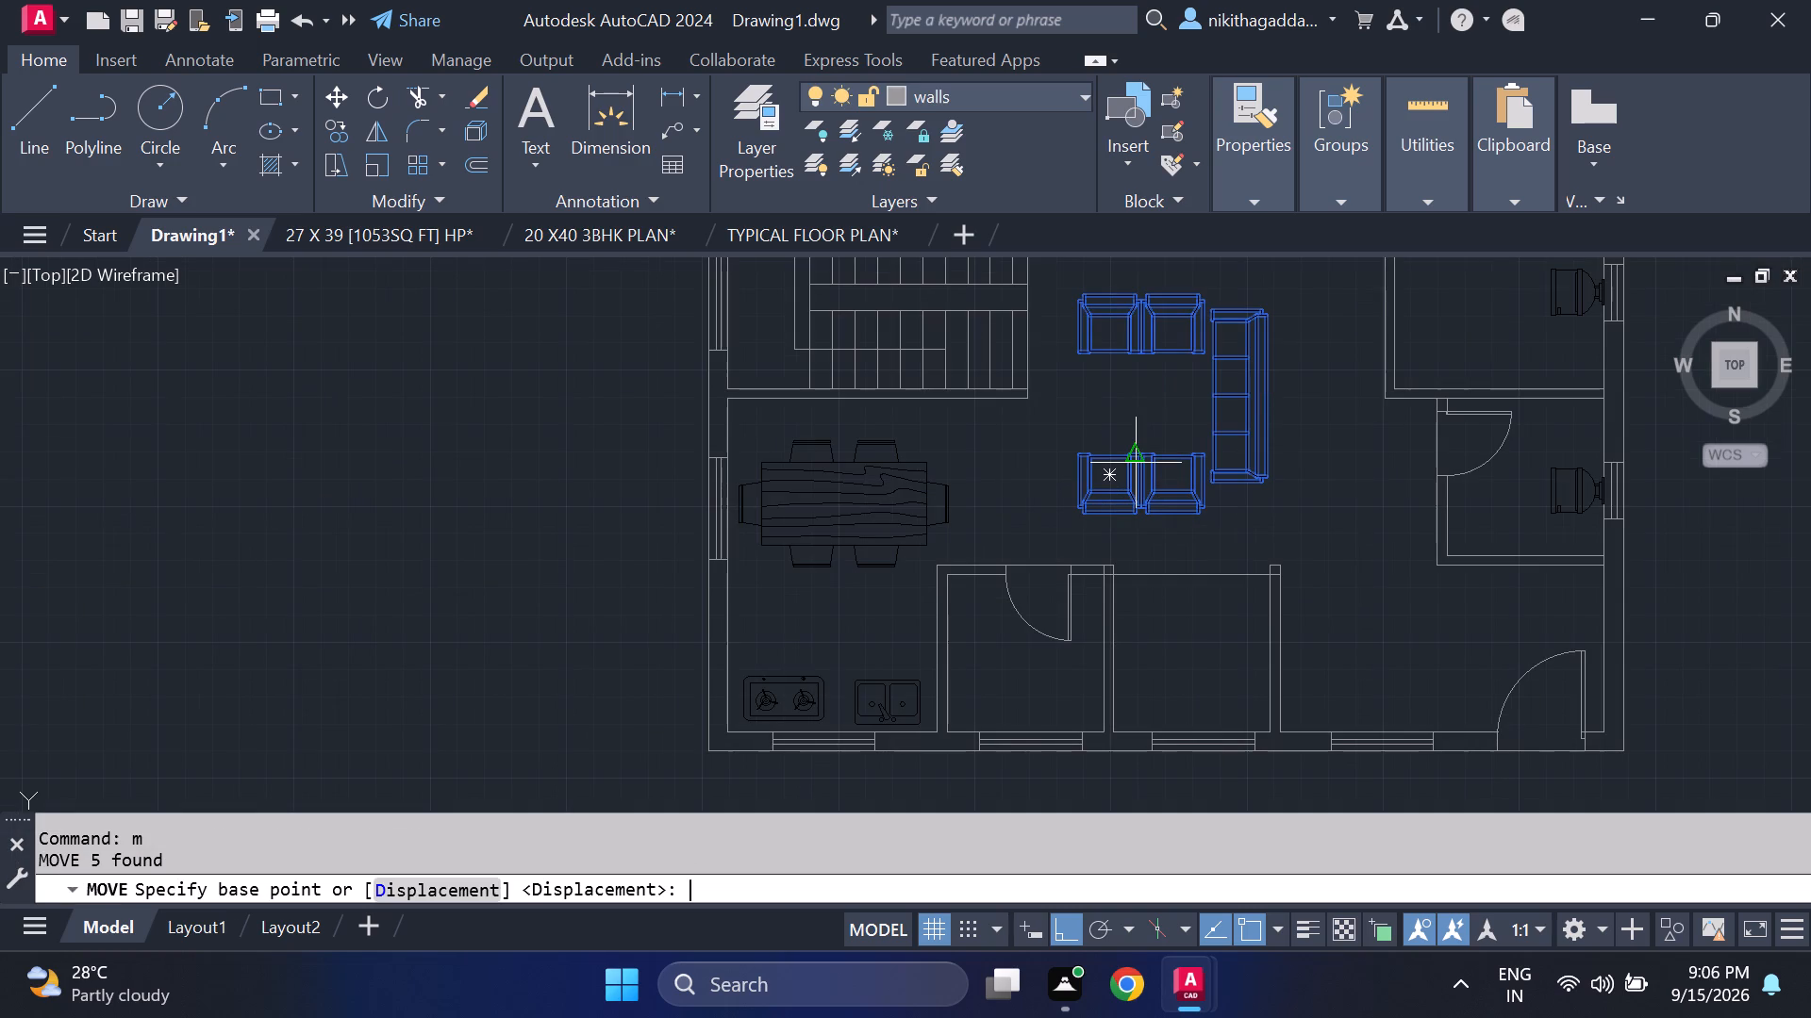
pyautogui.click(1179, 406)
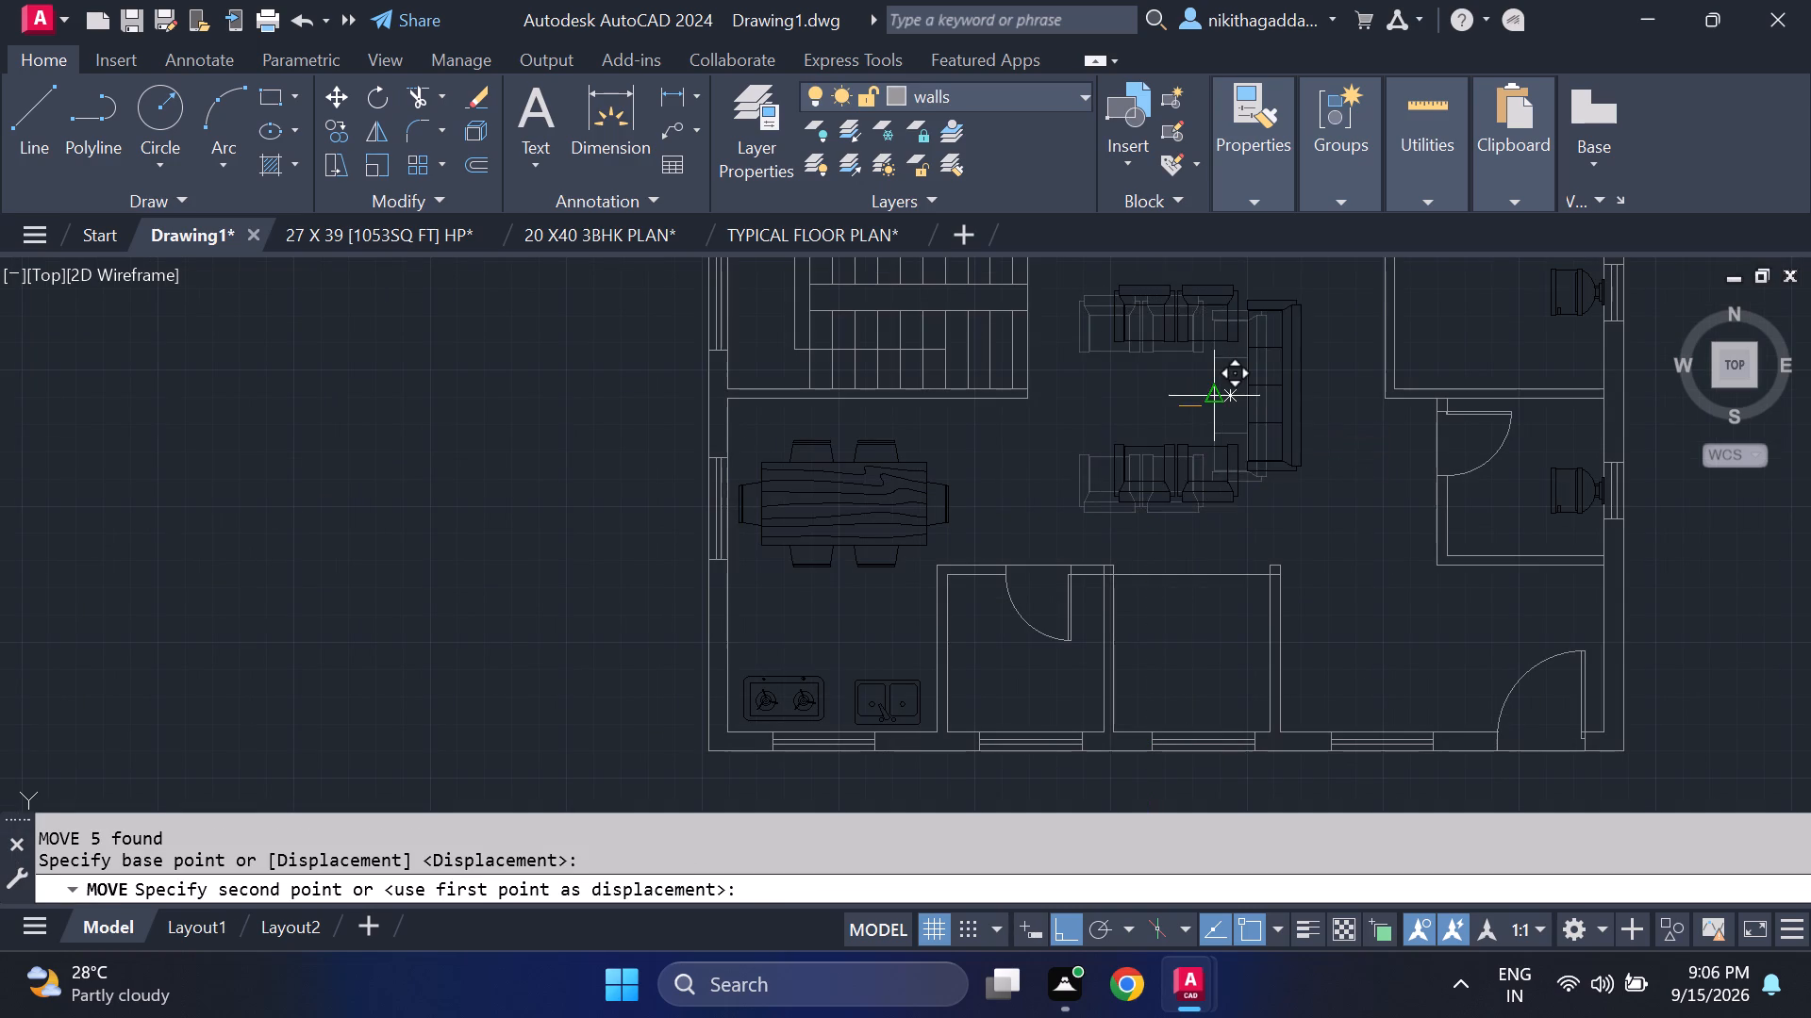
pyautogui.click(1228, 390)
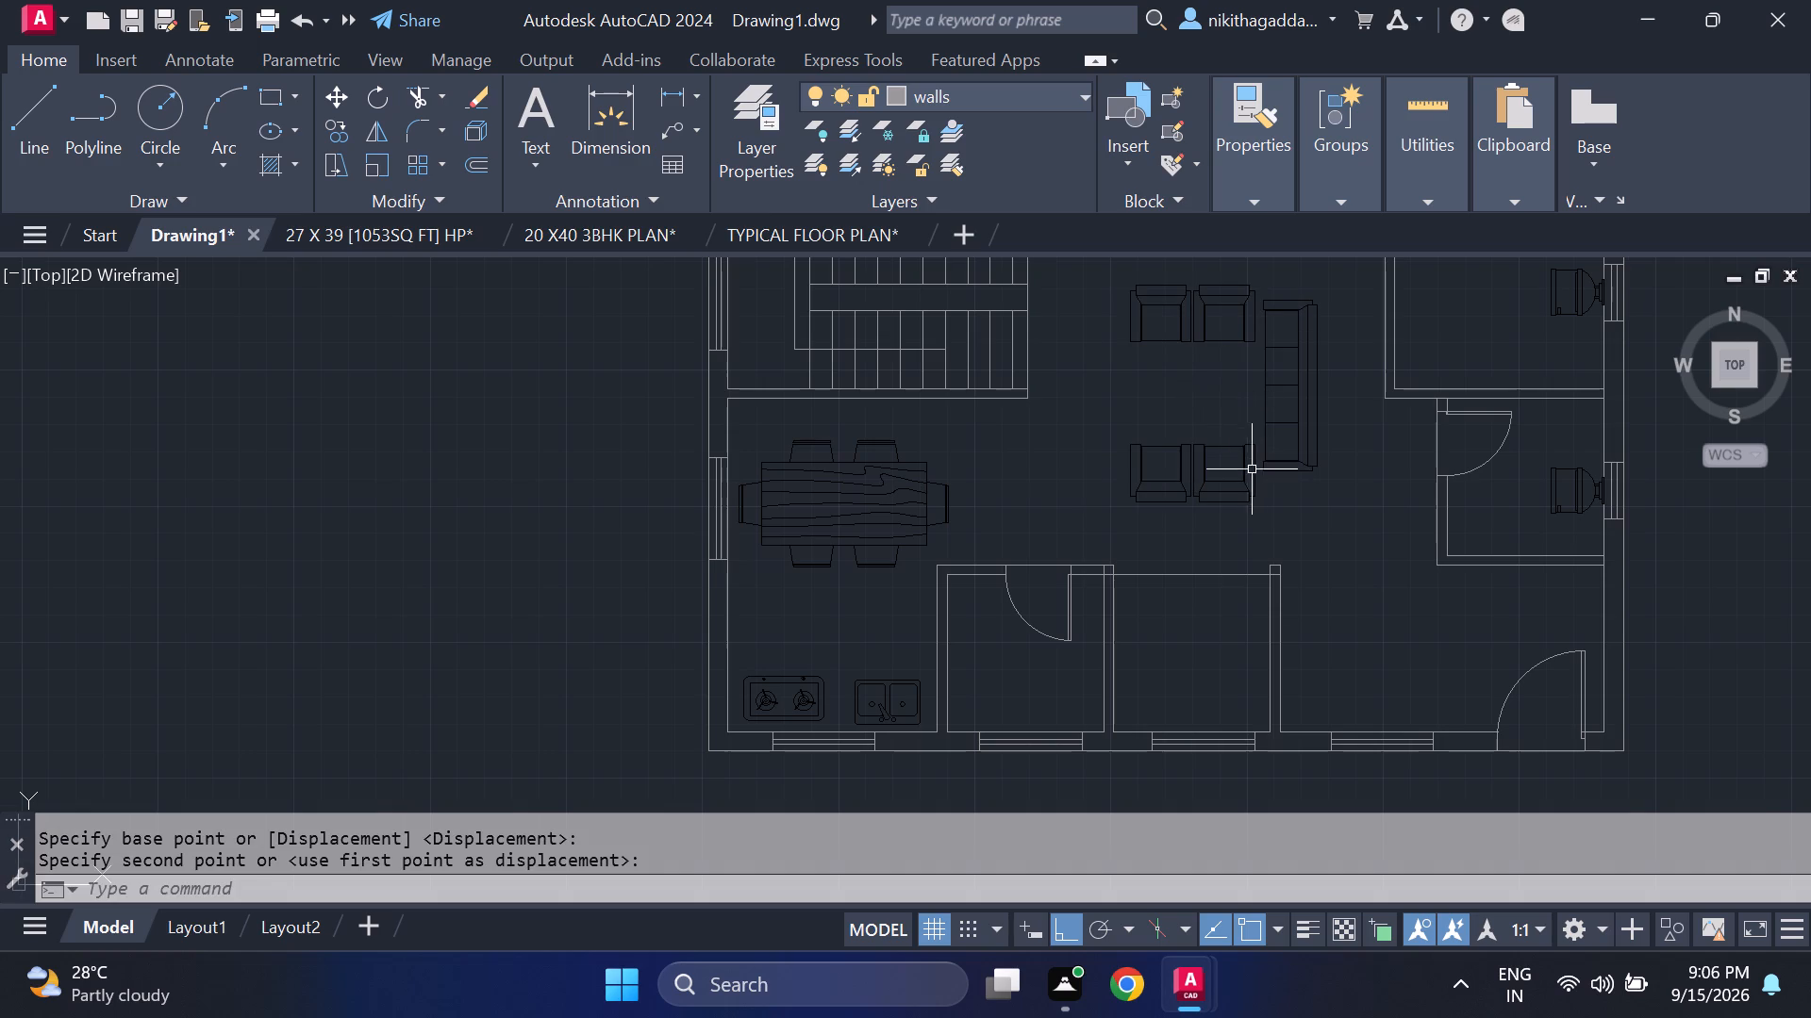
# Move the north armchair pair slightly west, widening its gap from the long sofa.
pyautogui.scroll(-1, 1255, 495)
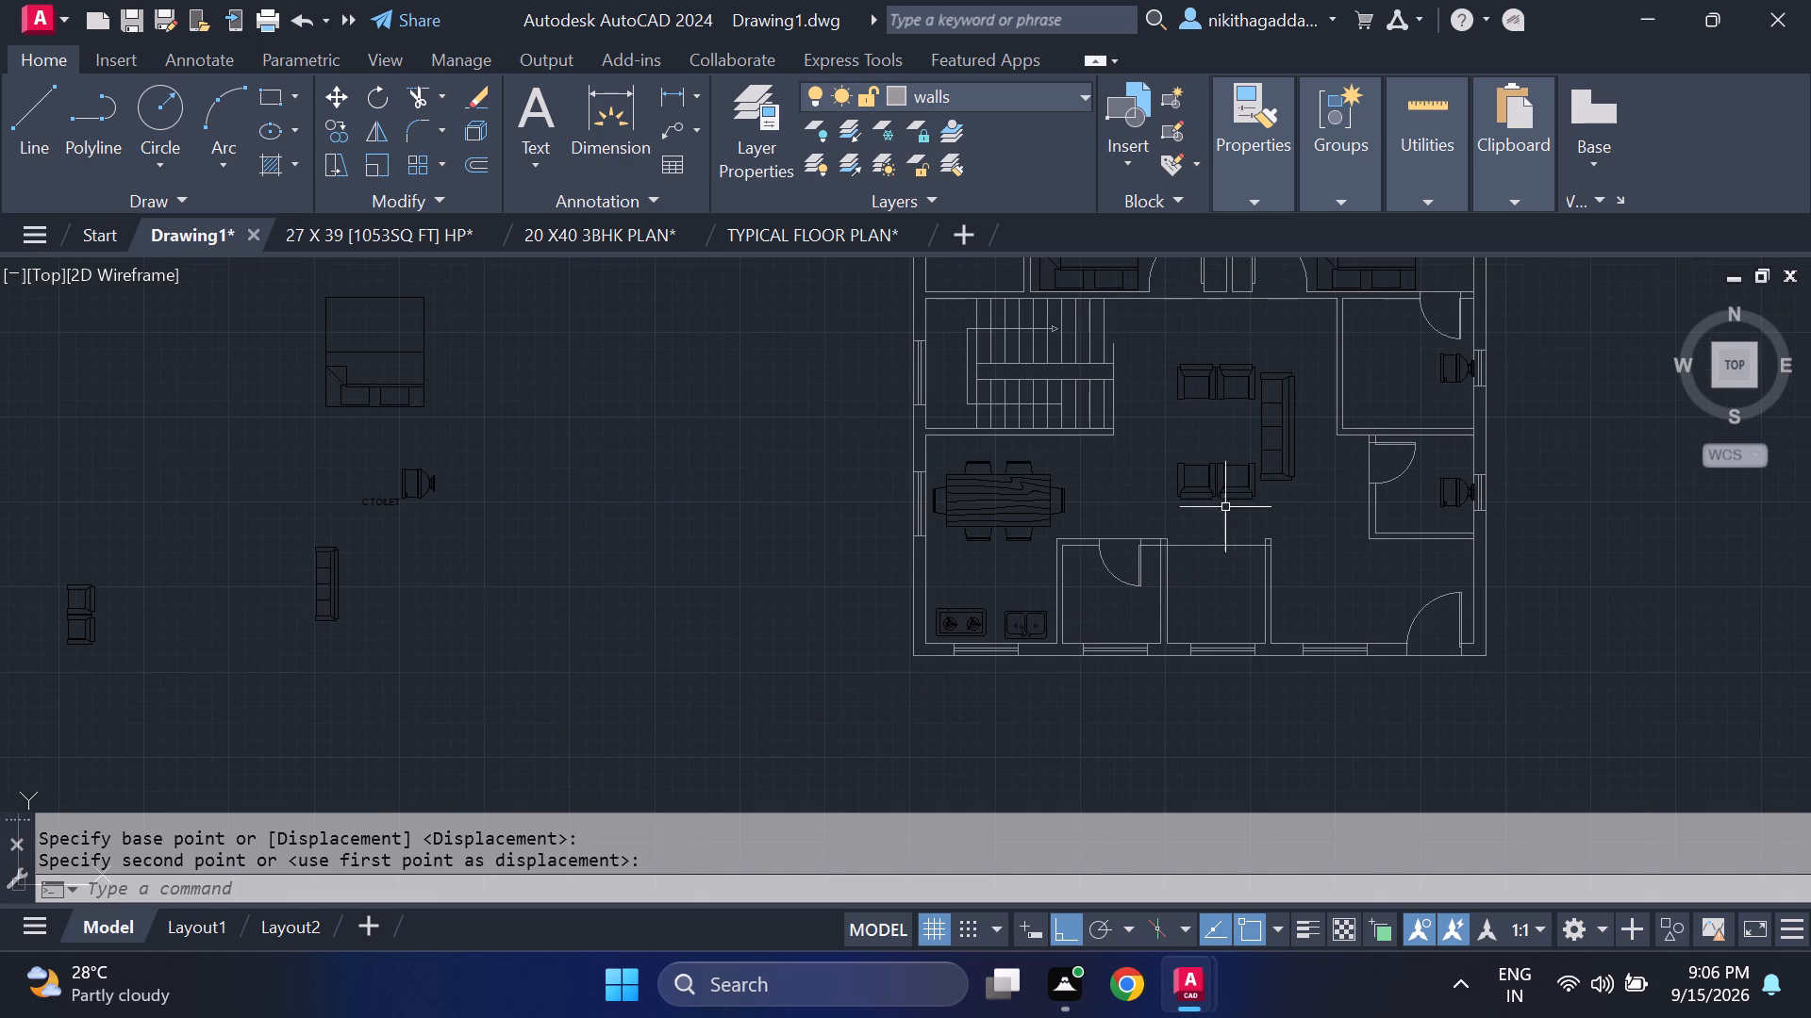
pyautogui.scroll(1, 1226, 489)
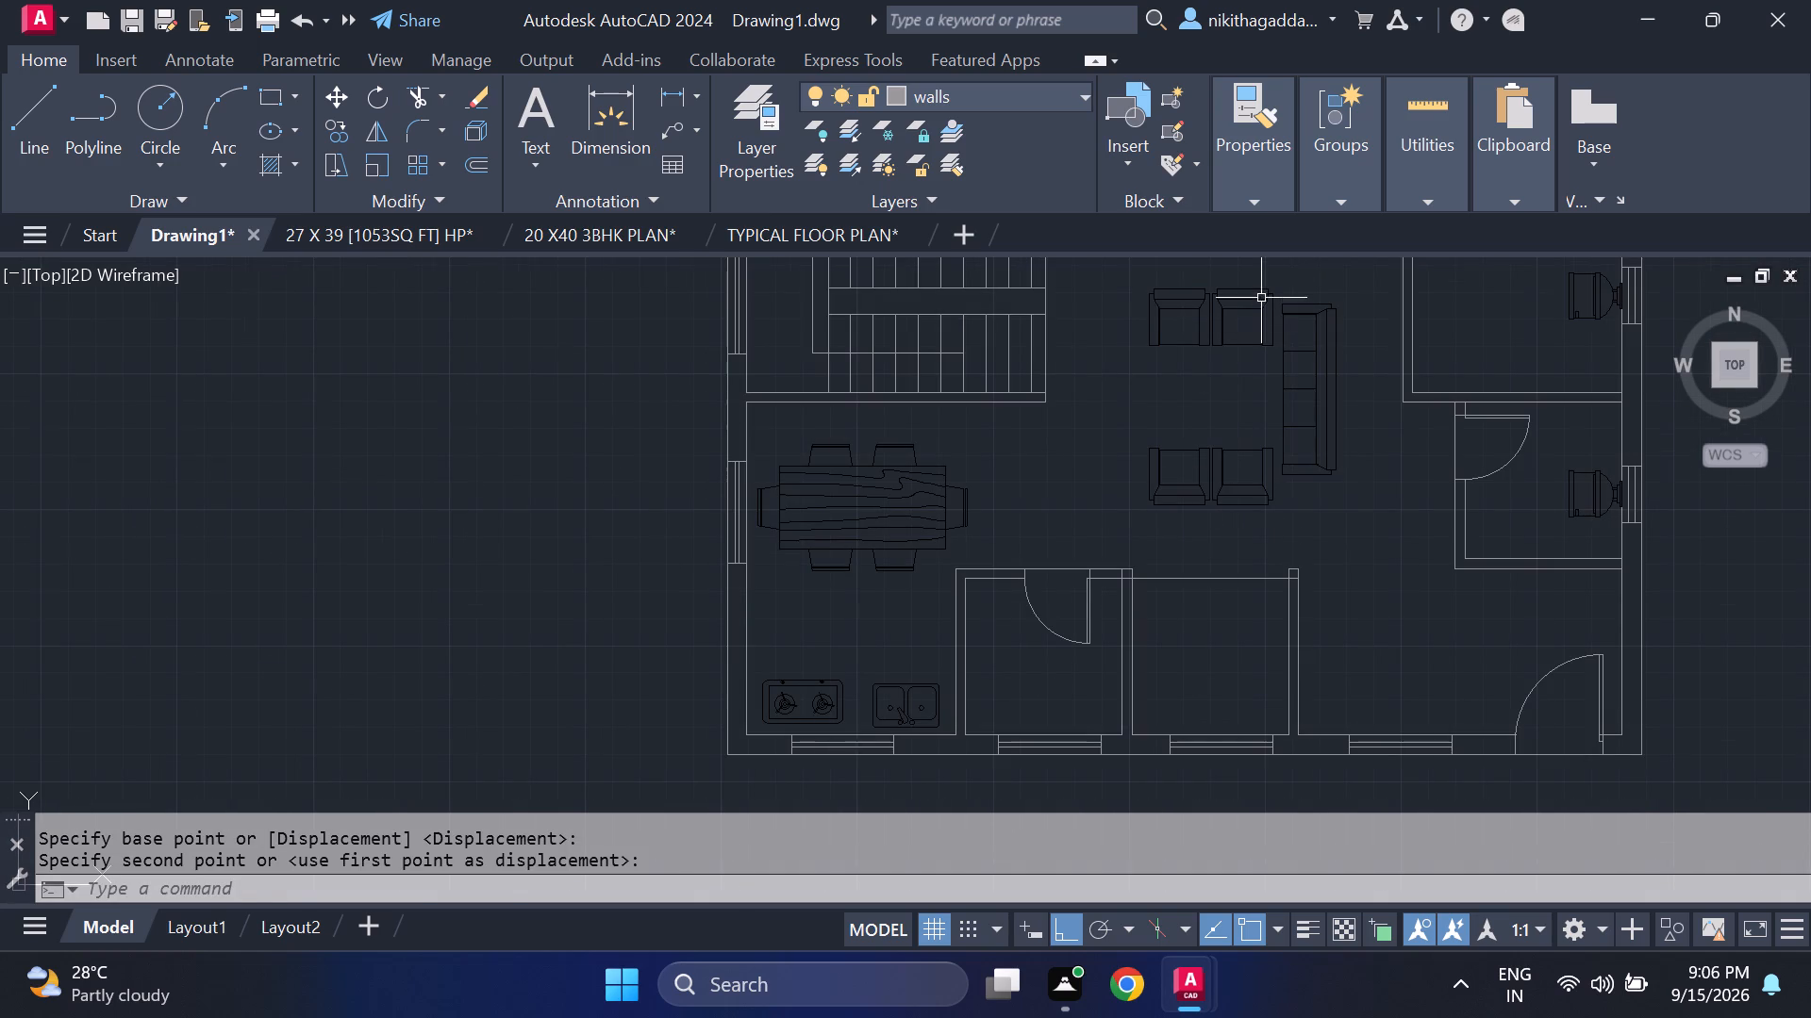
pyautogui.moveTo(1255, 284); pyautogui.dragTo(1245, 290)
pyautogui.click(1149, 371)
pyautogui.press('m')
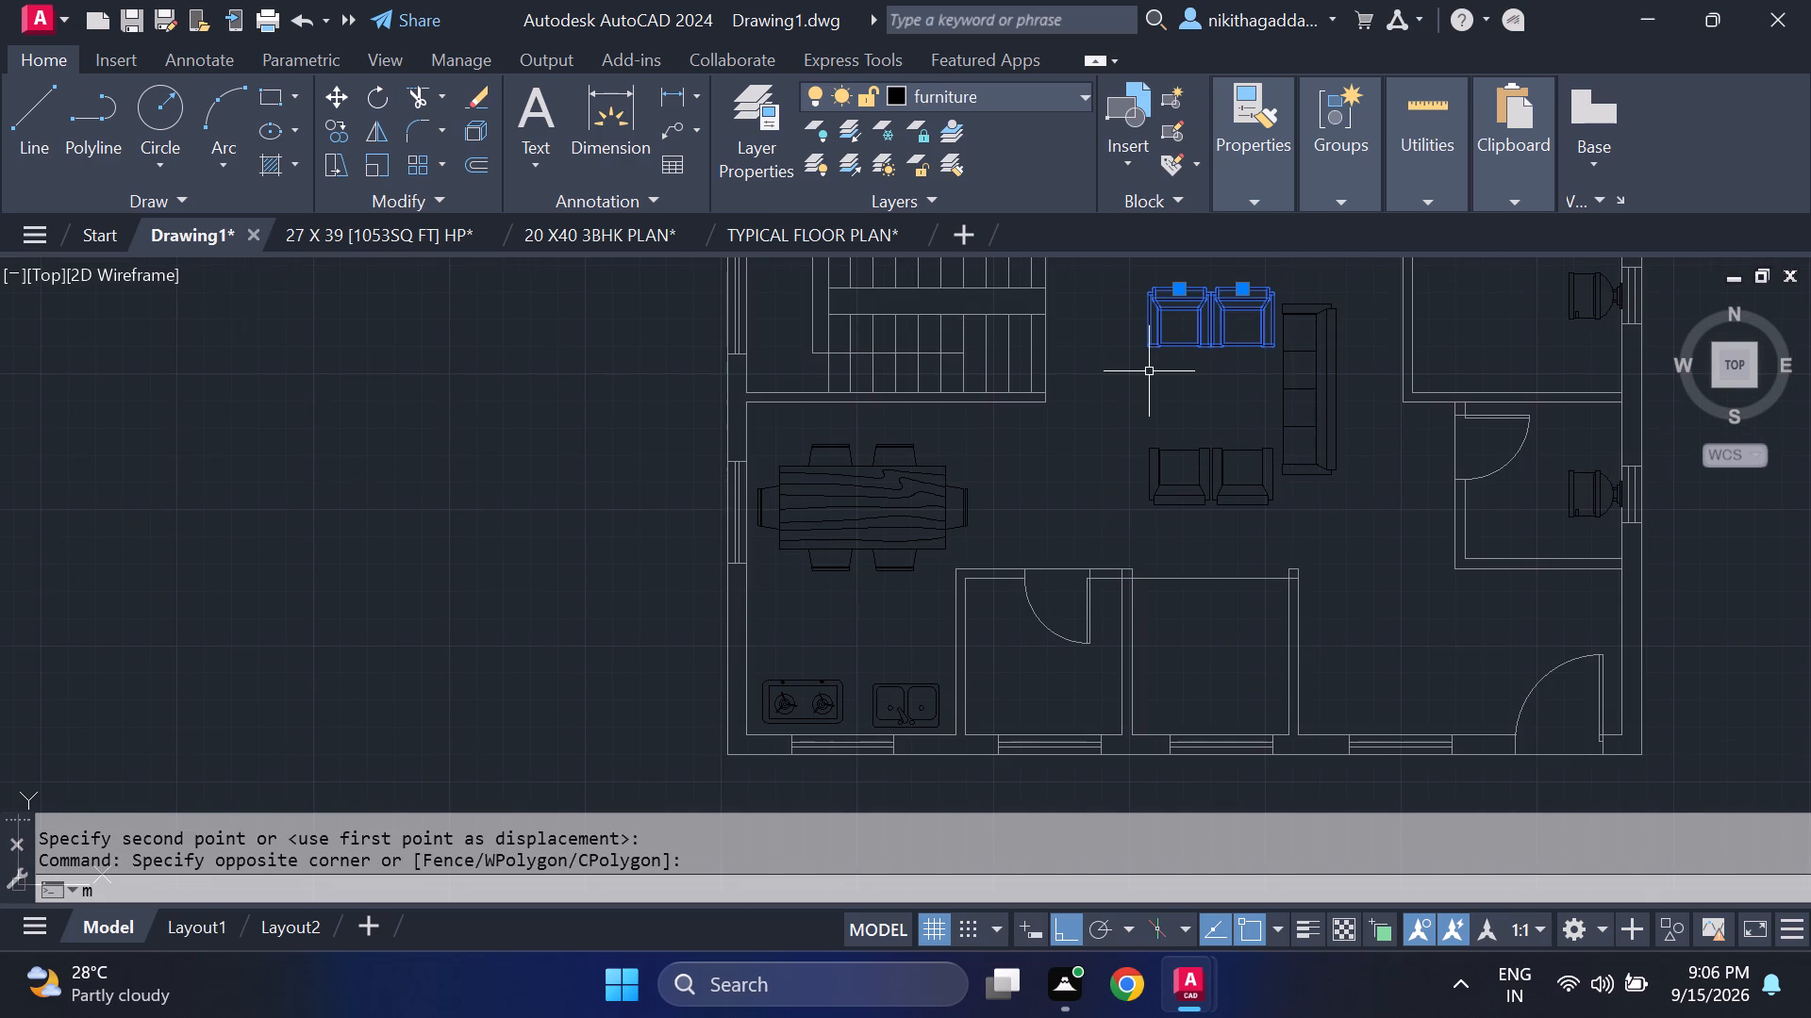
pyautogui.press('Return')
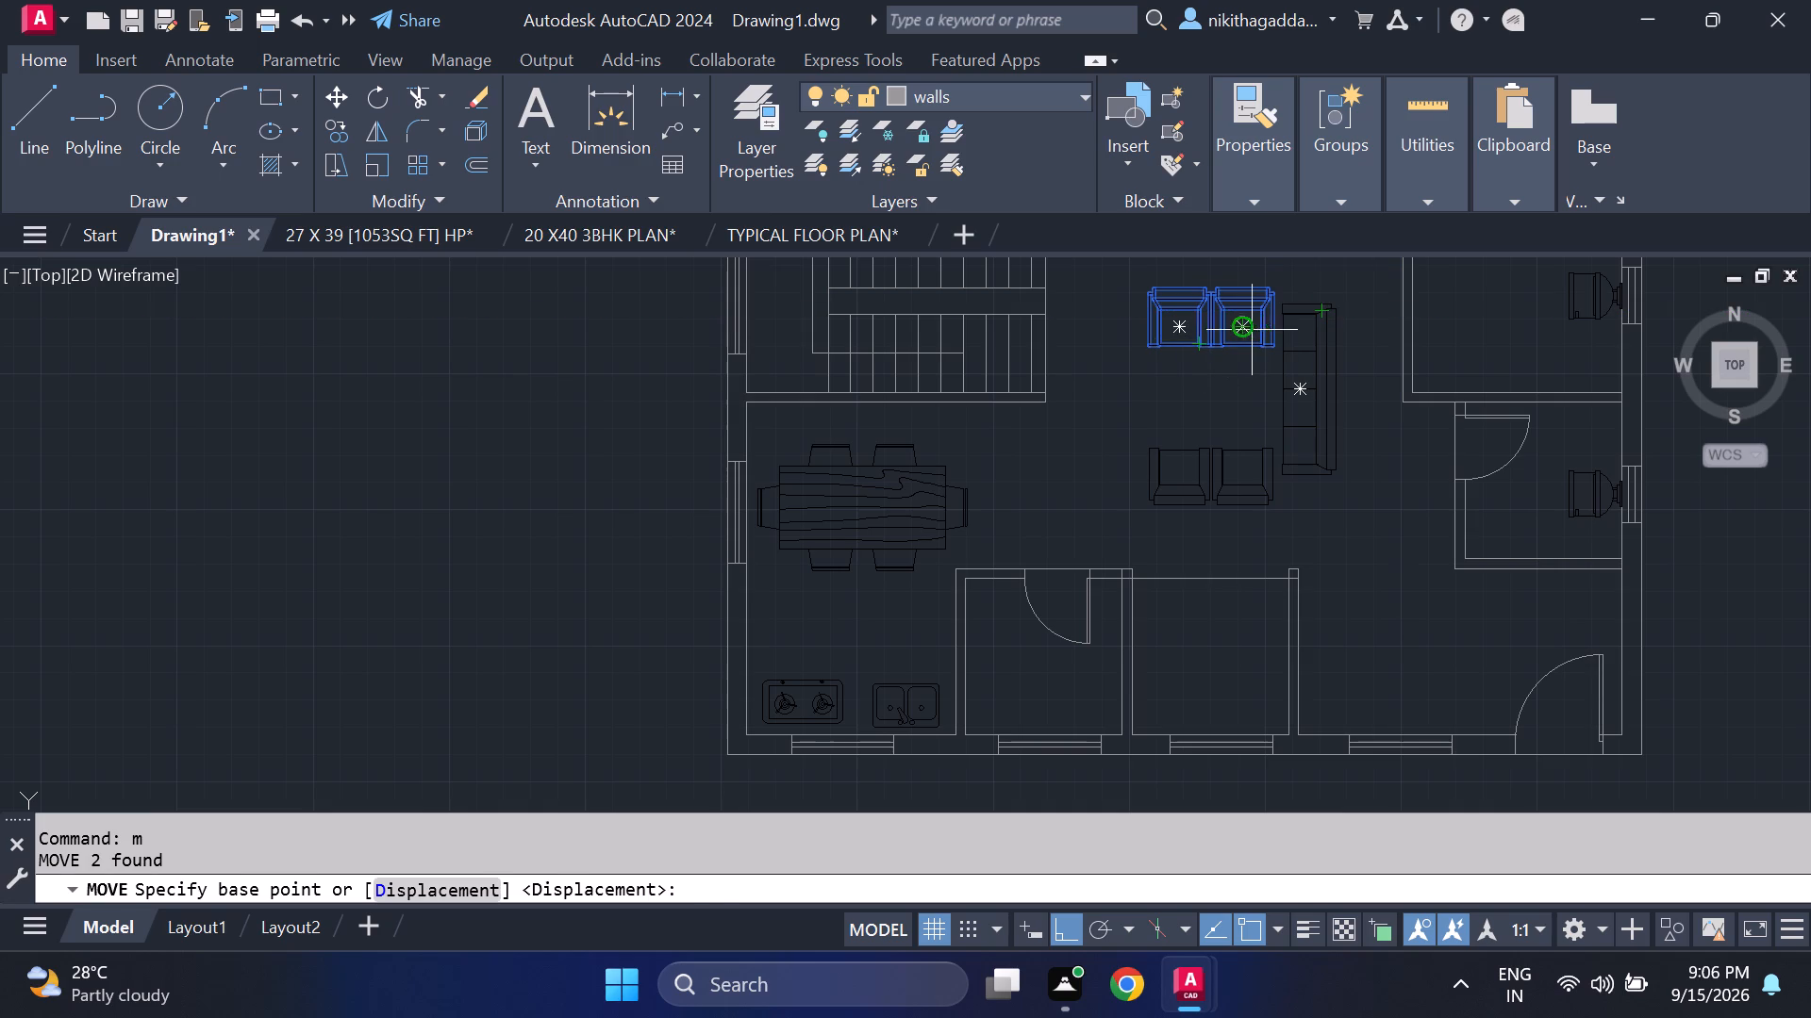
pyautogui.click(1245, 328)
pyautogui.click(1214, 325)
# Move the south armchair pair west, away from the long sofa, so it sits opposite the north pair.
pyautogui.click(1244, 411)
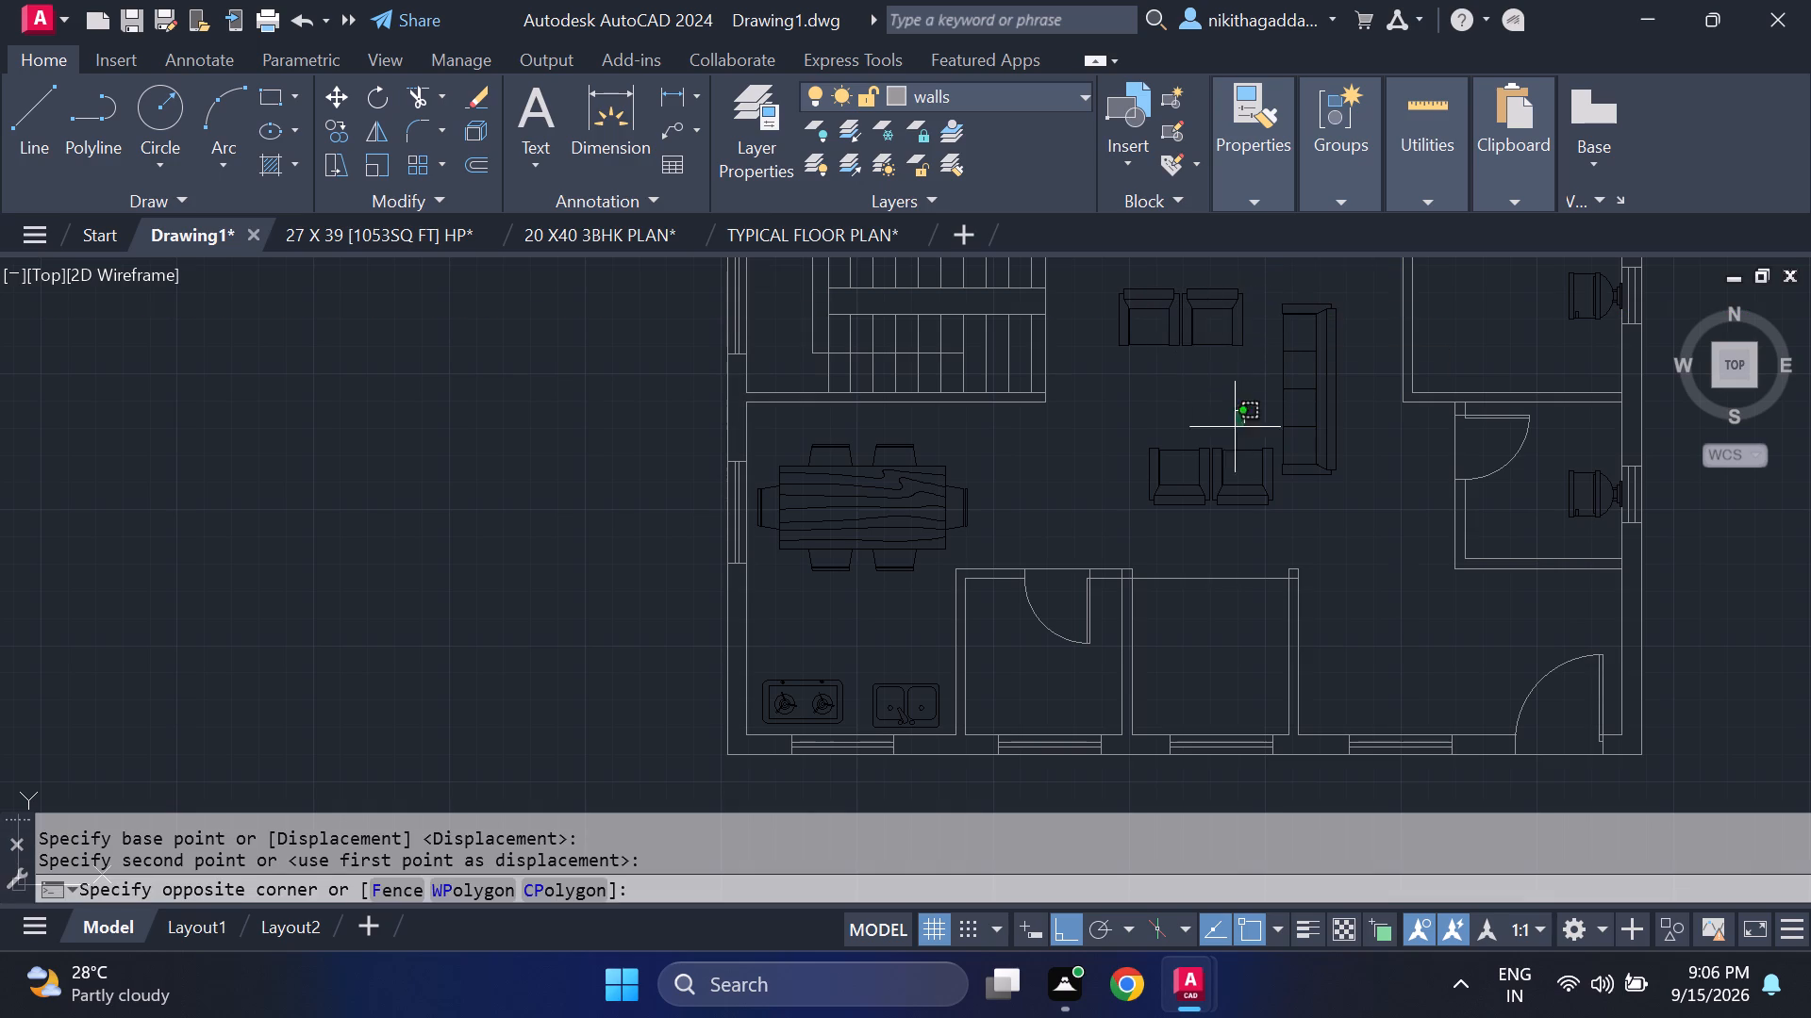
pyautogui.click(1116, 511)
pyautogui.press('m')
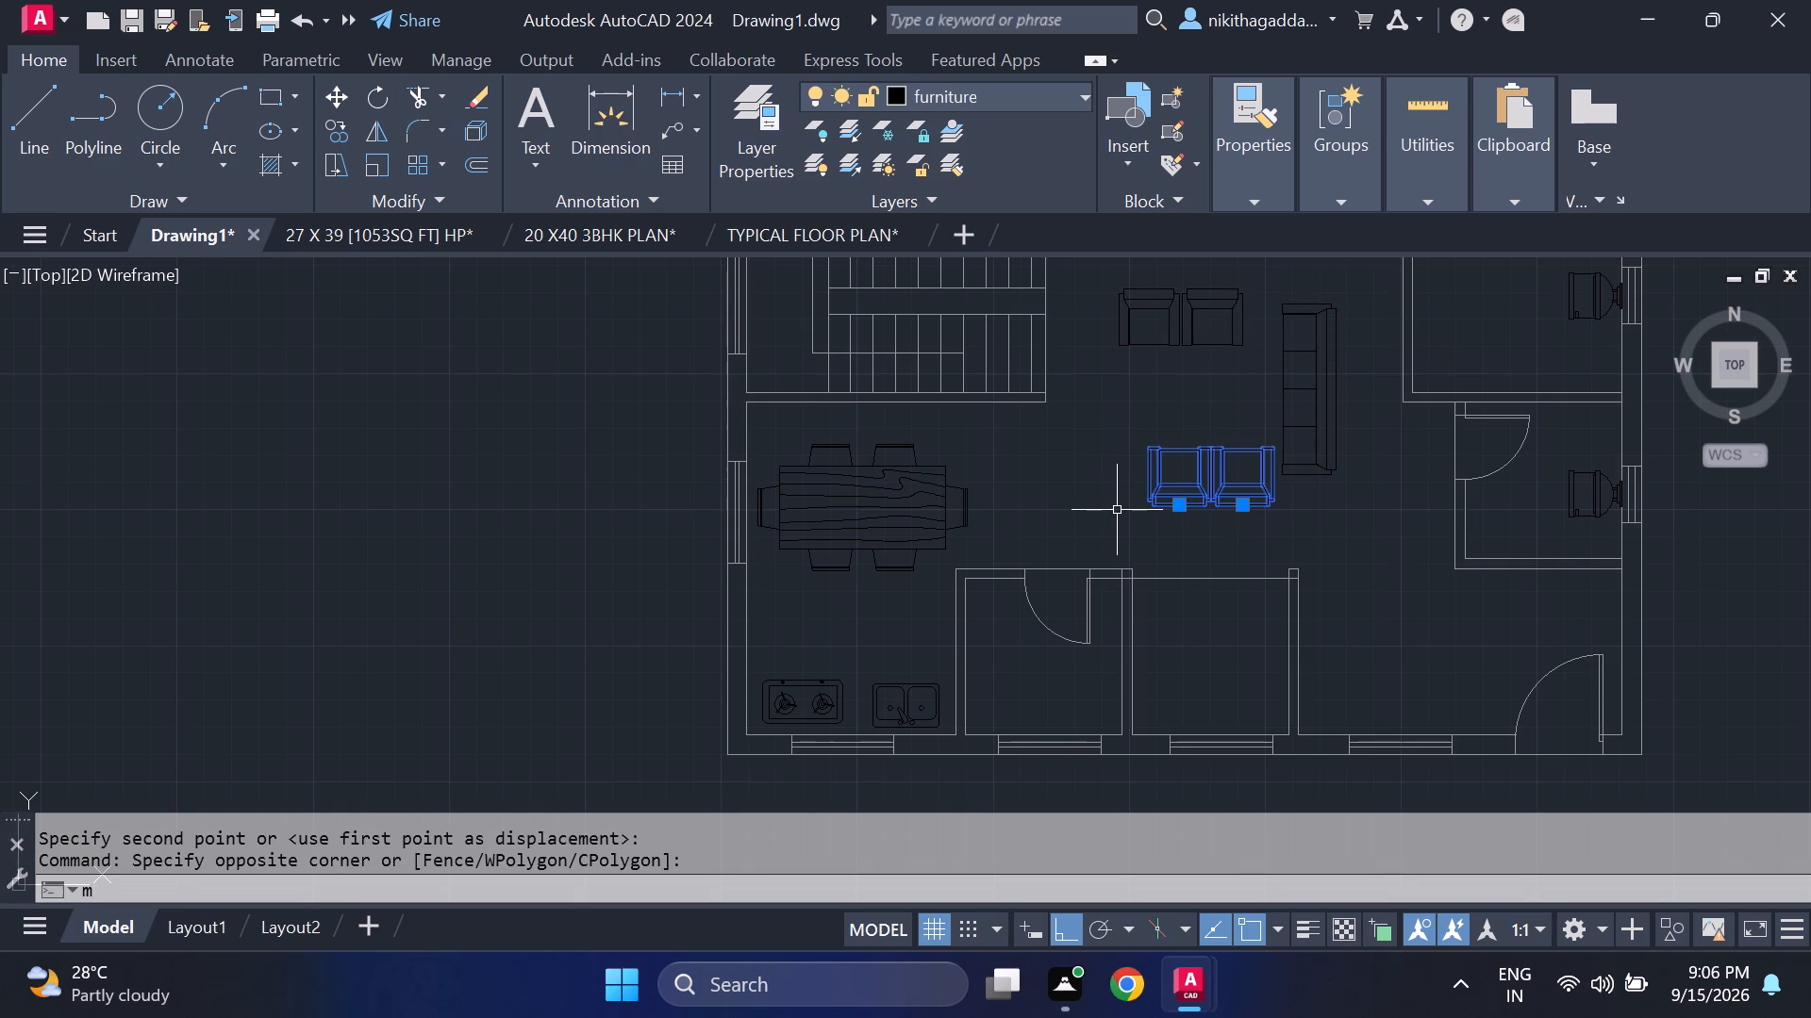
pyautogui.press('Return')
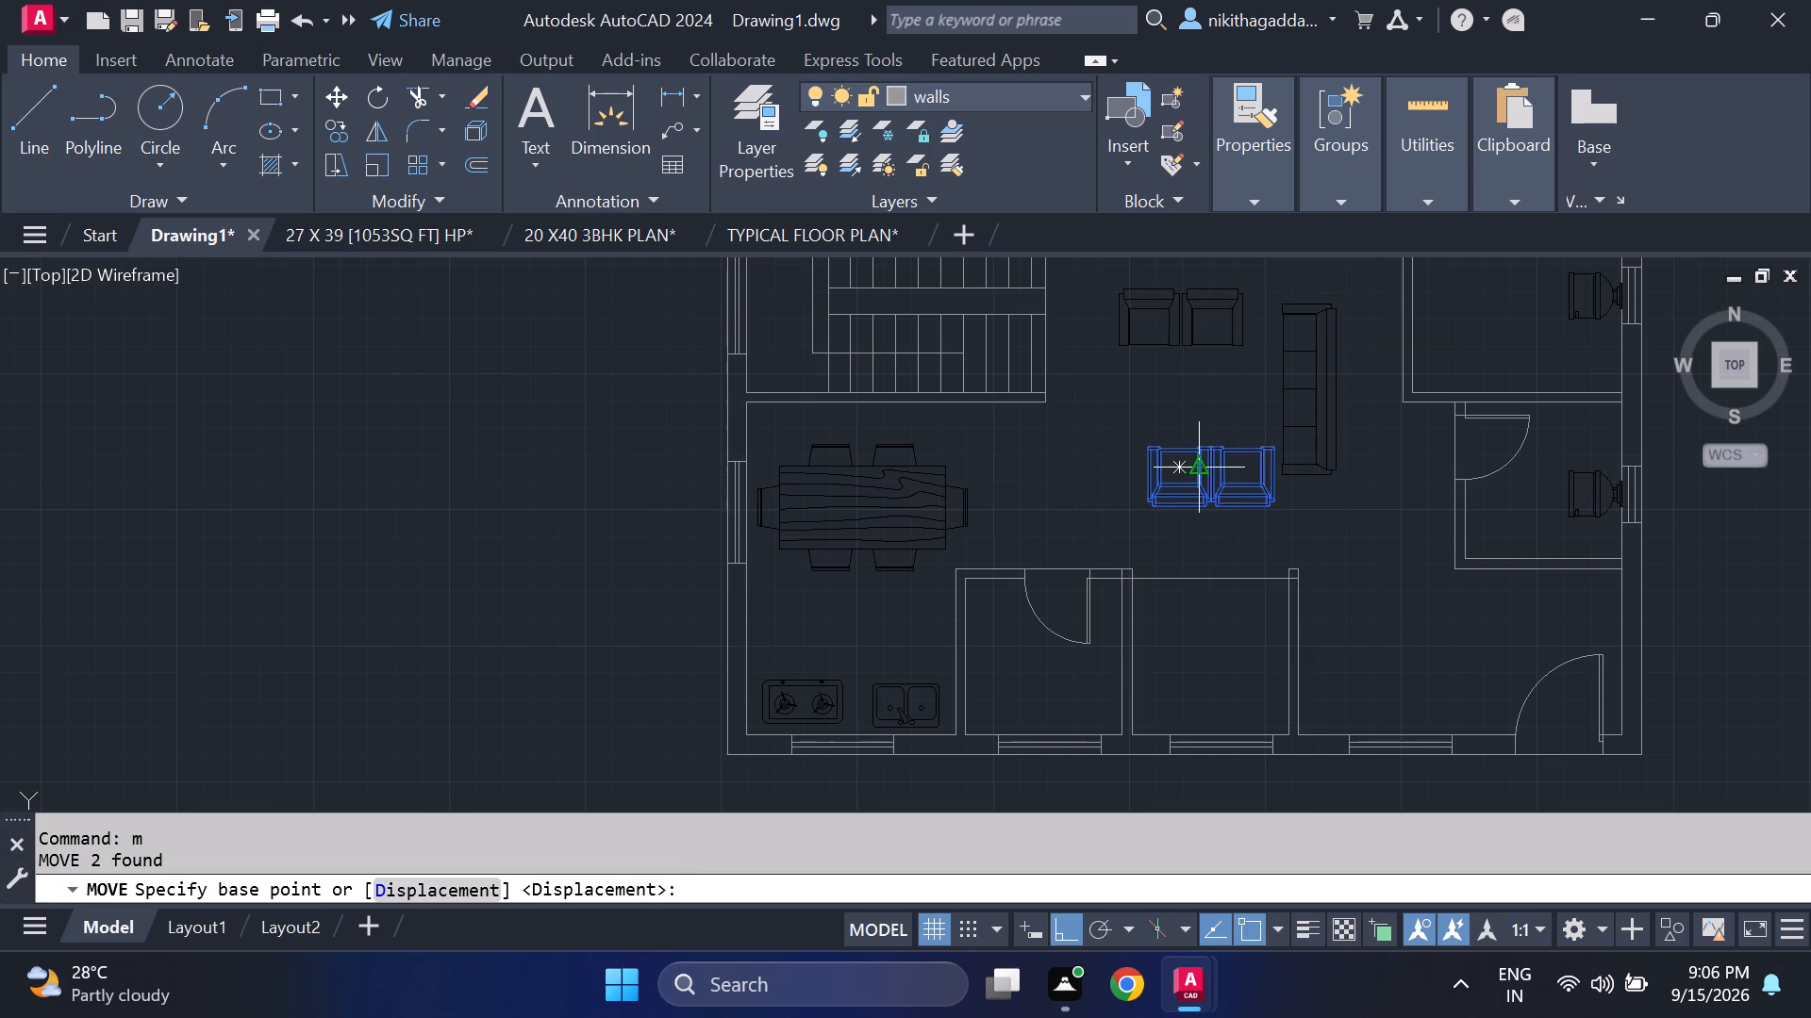
pyautogui.click(1217, 468)
pyautogui.click(1185, 468)
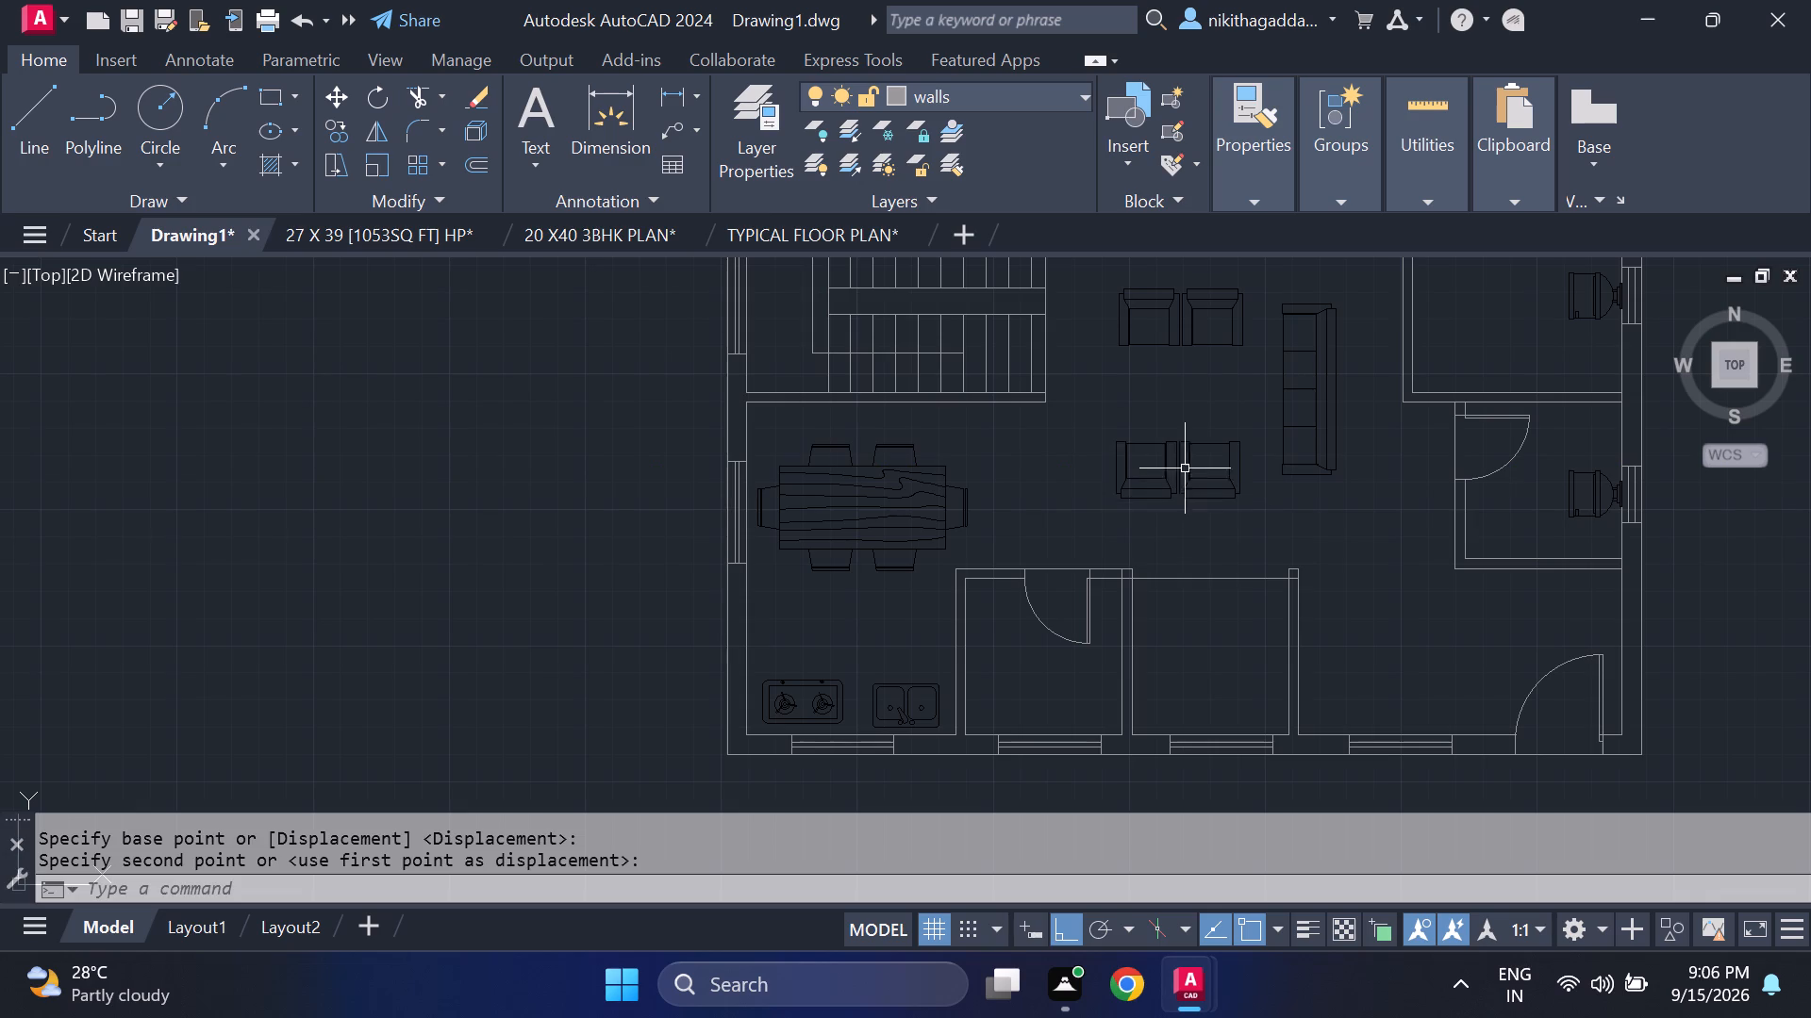
# Move the south armchair pair slightly back east towards the long sofa.
pyautogui.click(1247, 409)
pyautogui.click(1104, 501)
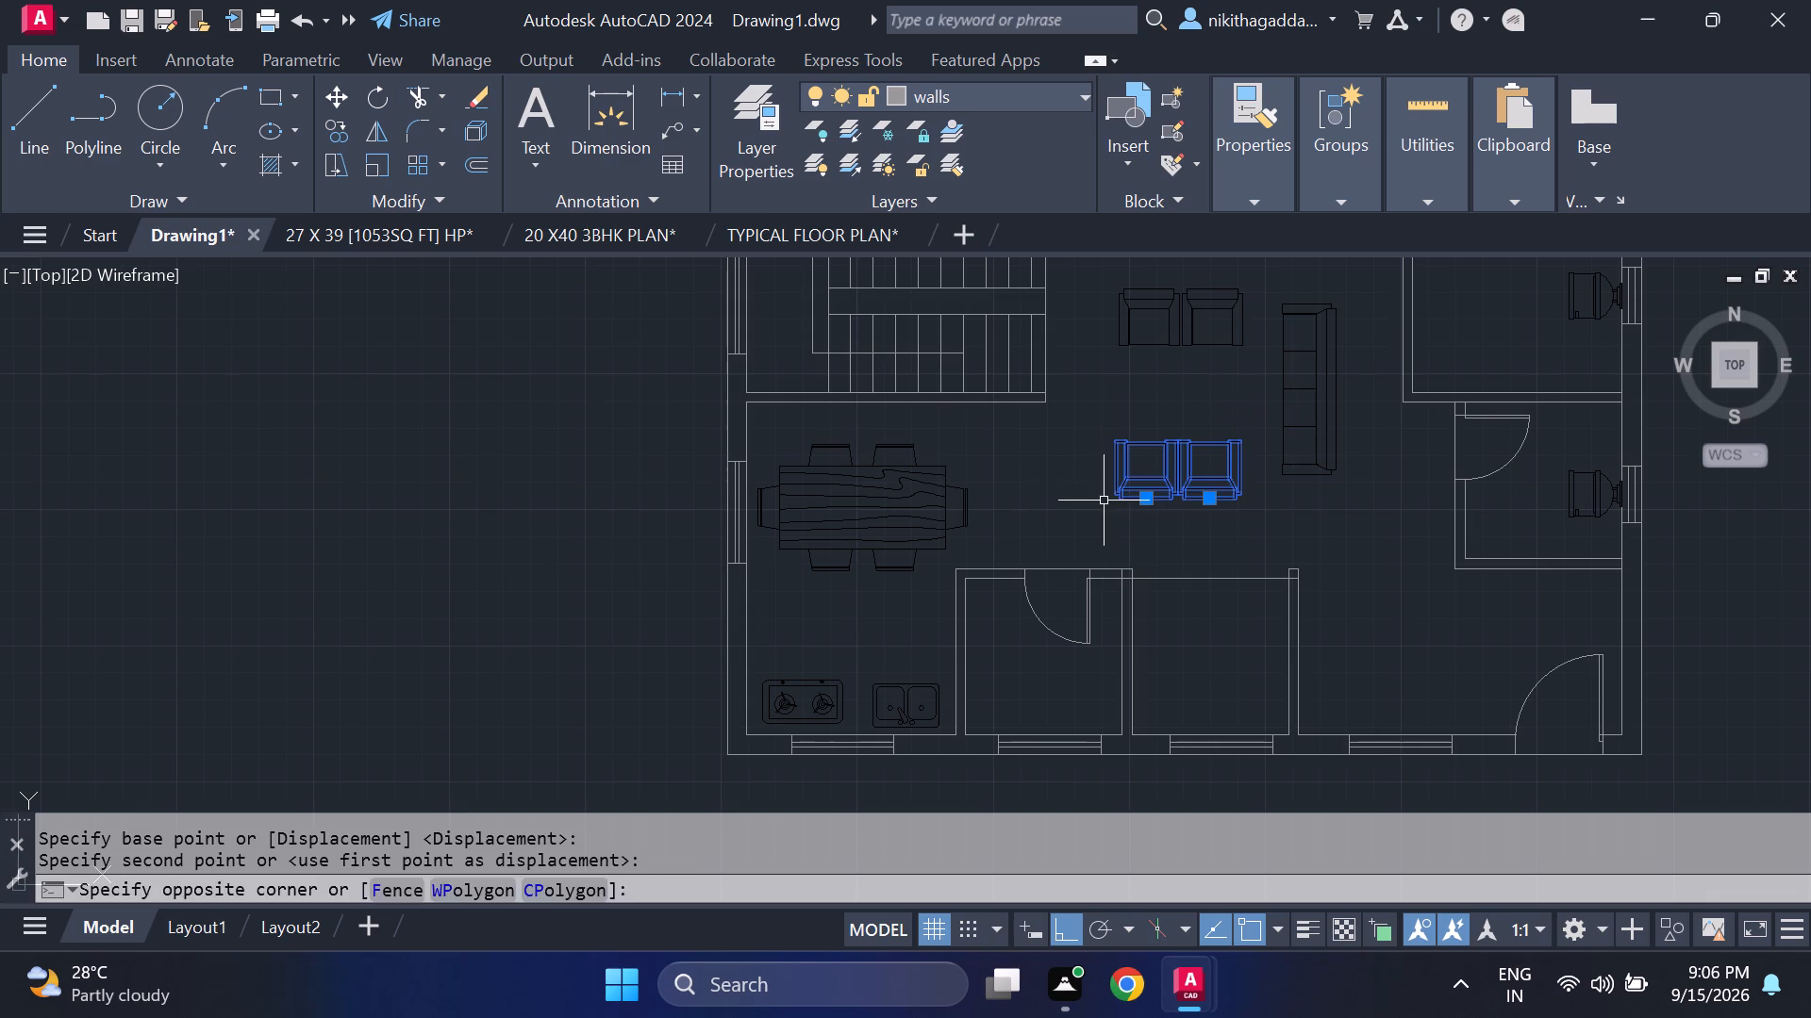
pyautogui.press('m')
pyautogui.press('Return')
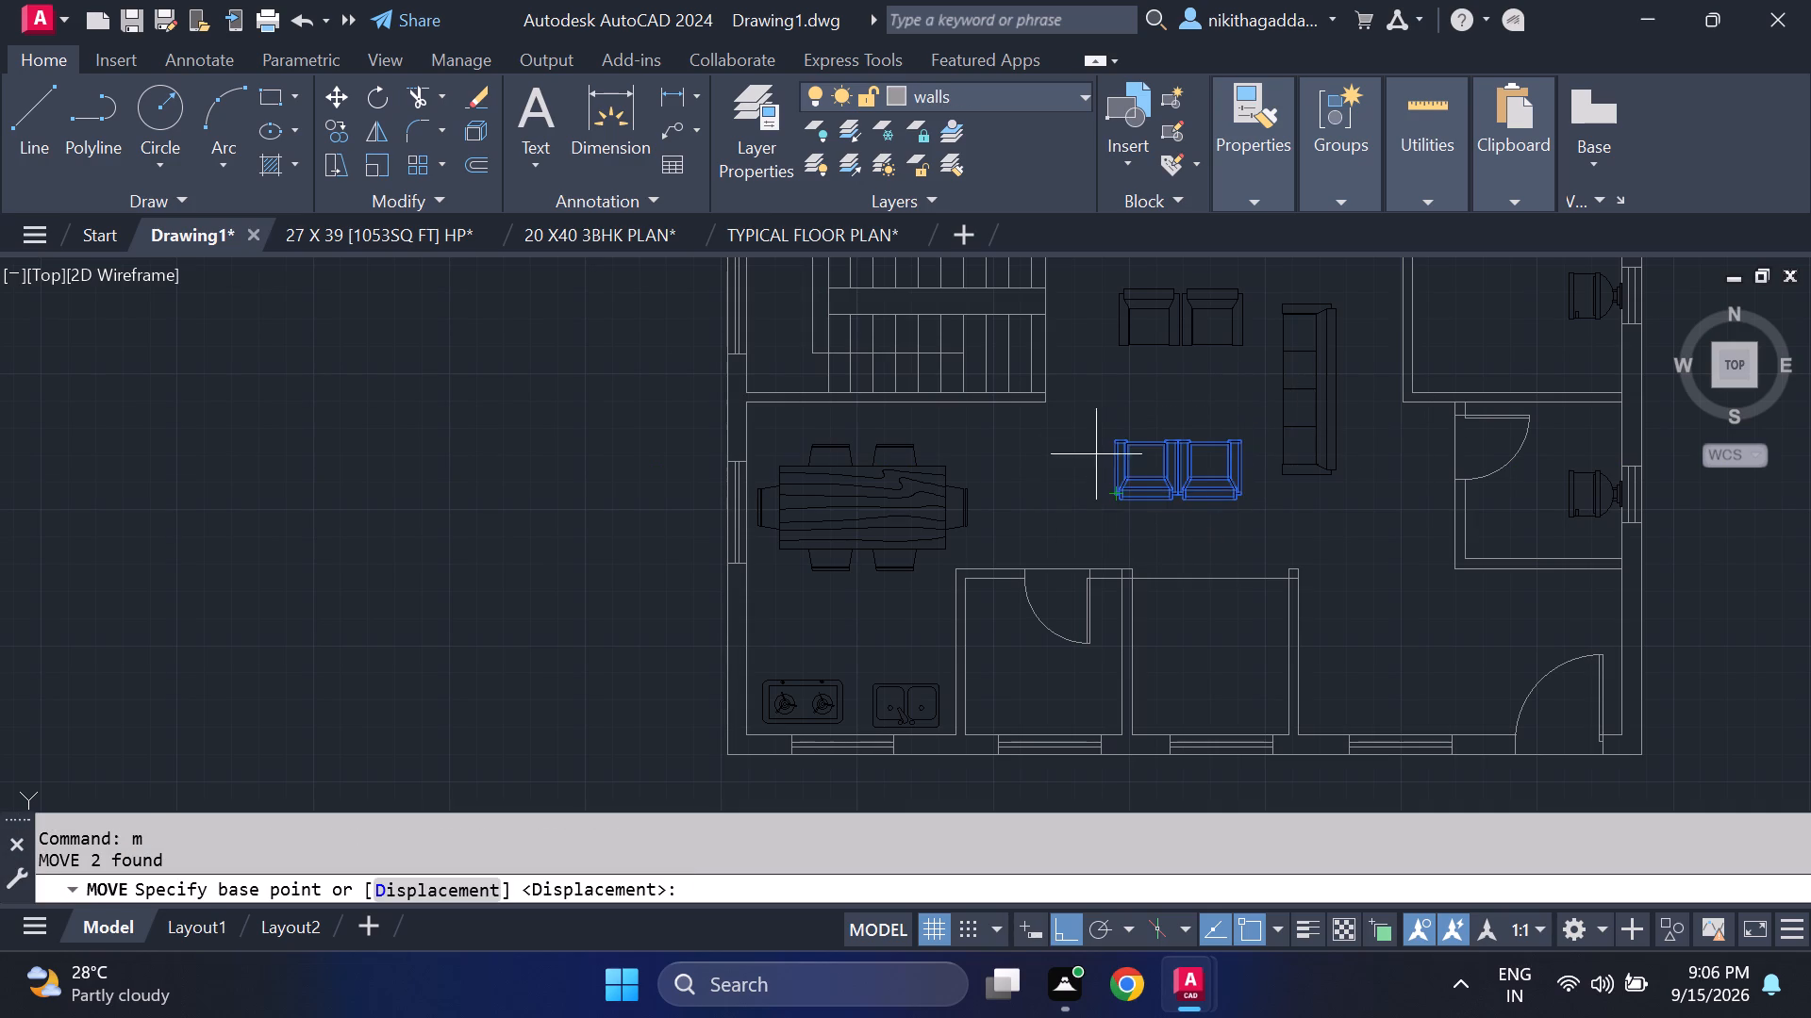
pyautogui.scroll(2, 1171, 468)
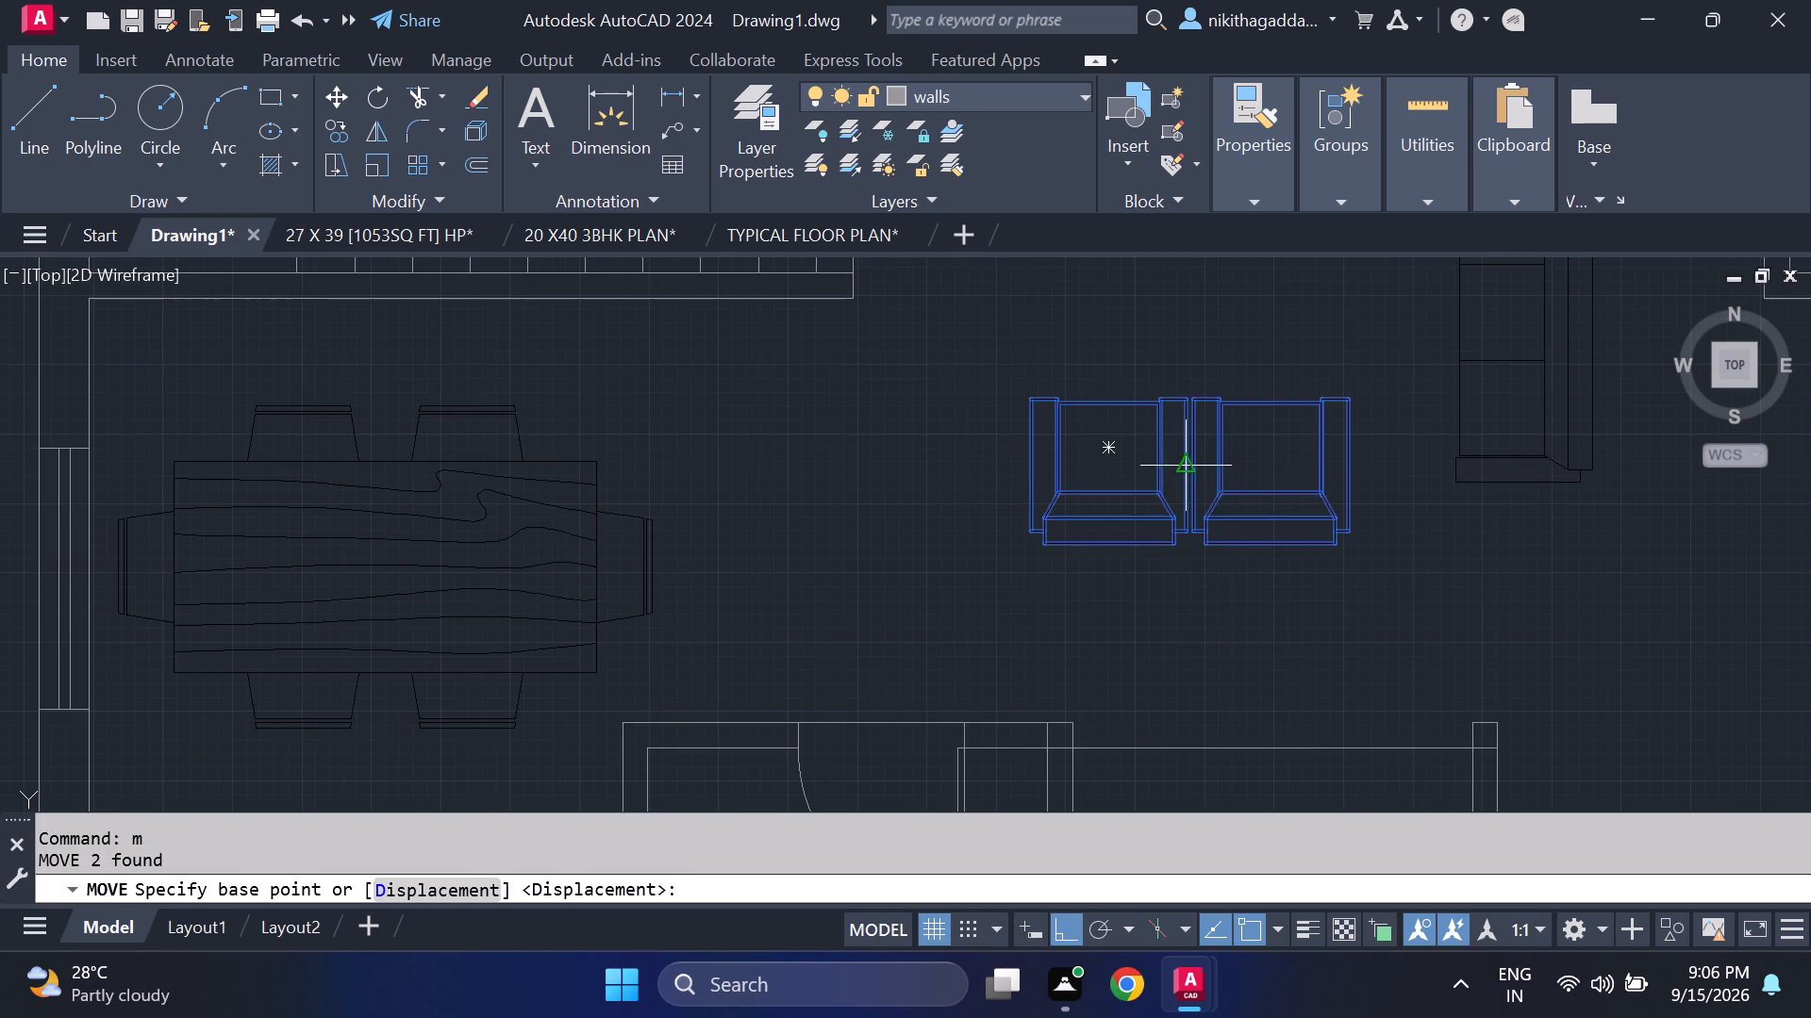
pyautogui.click(1183, 462)
pyautogui.scroll(-2, 1249, 465)
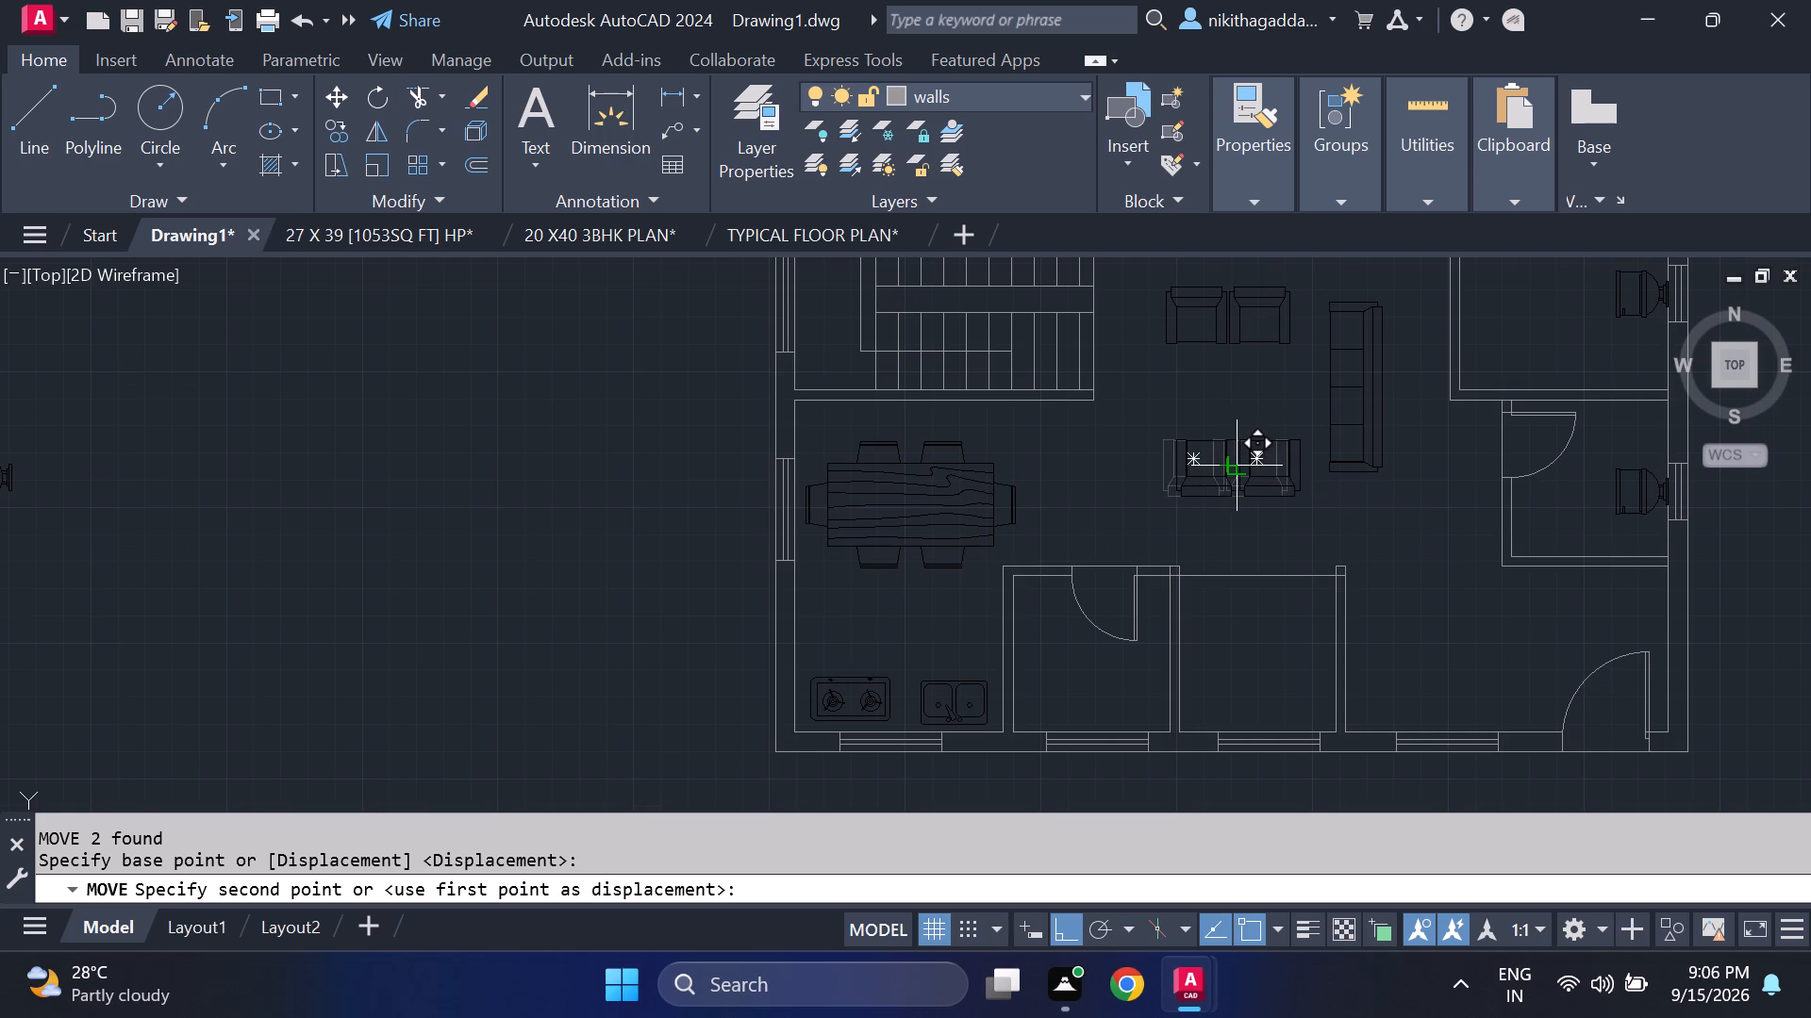
pyautogui.click(1242, 466)
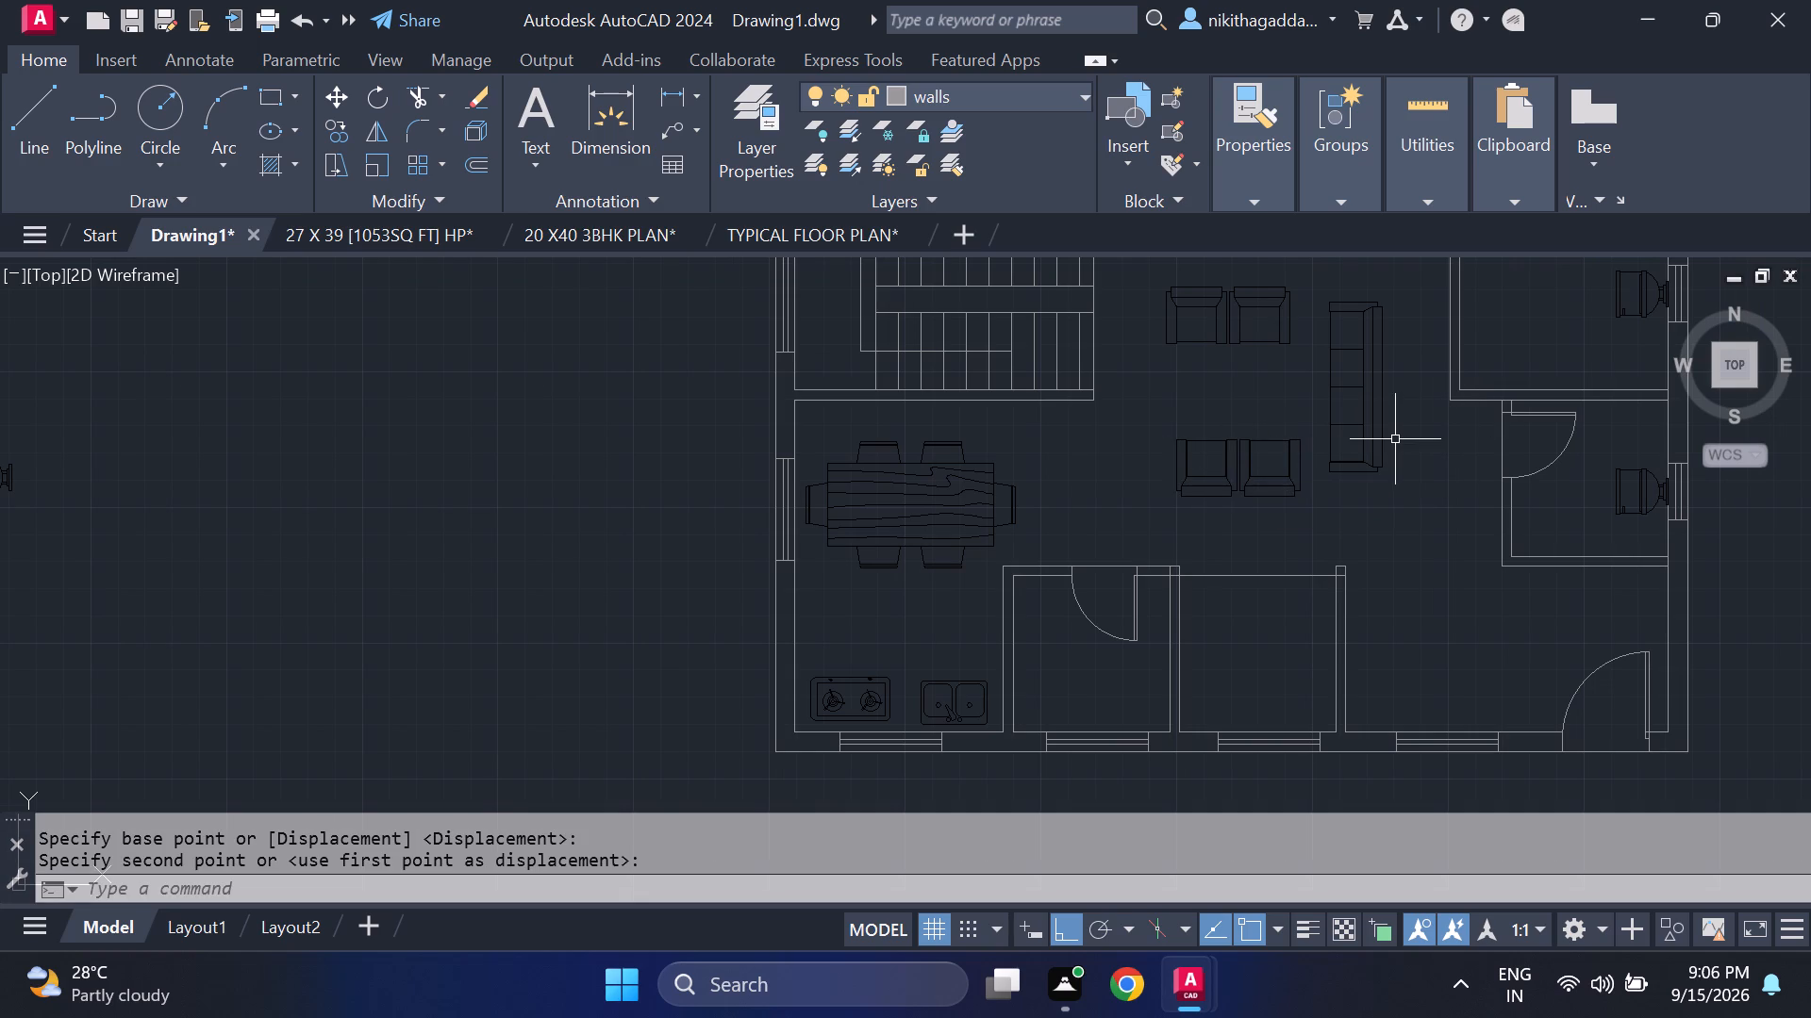
# Check the whole furnished plan on the Layout1 sheet and return to model space.
pyautogui.scroll(-1, 1395, 443)
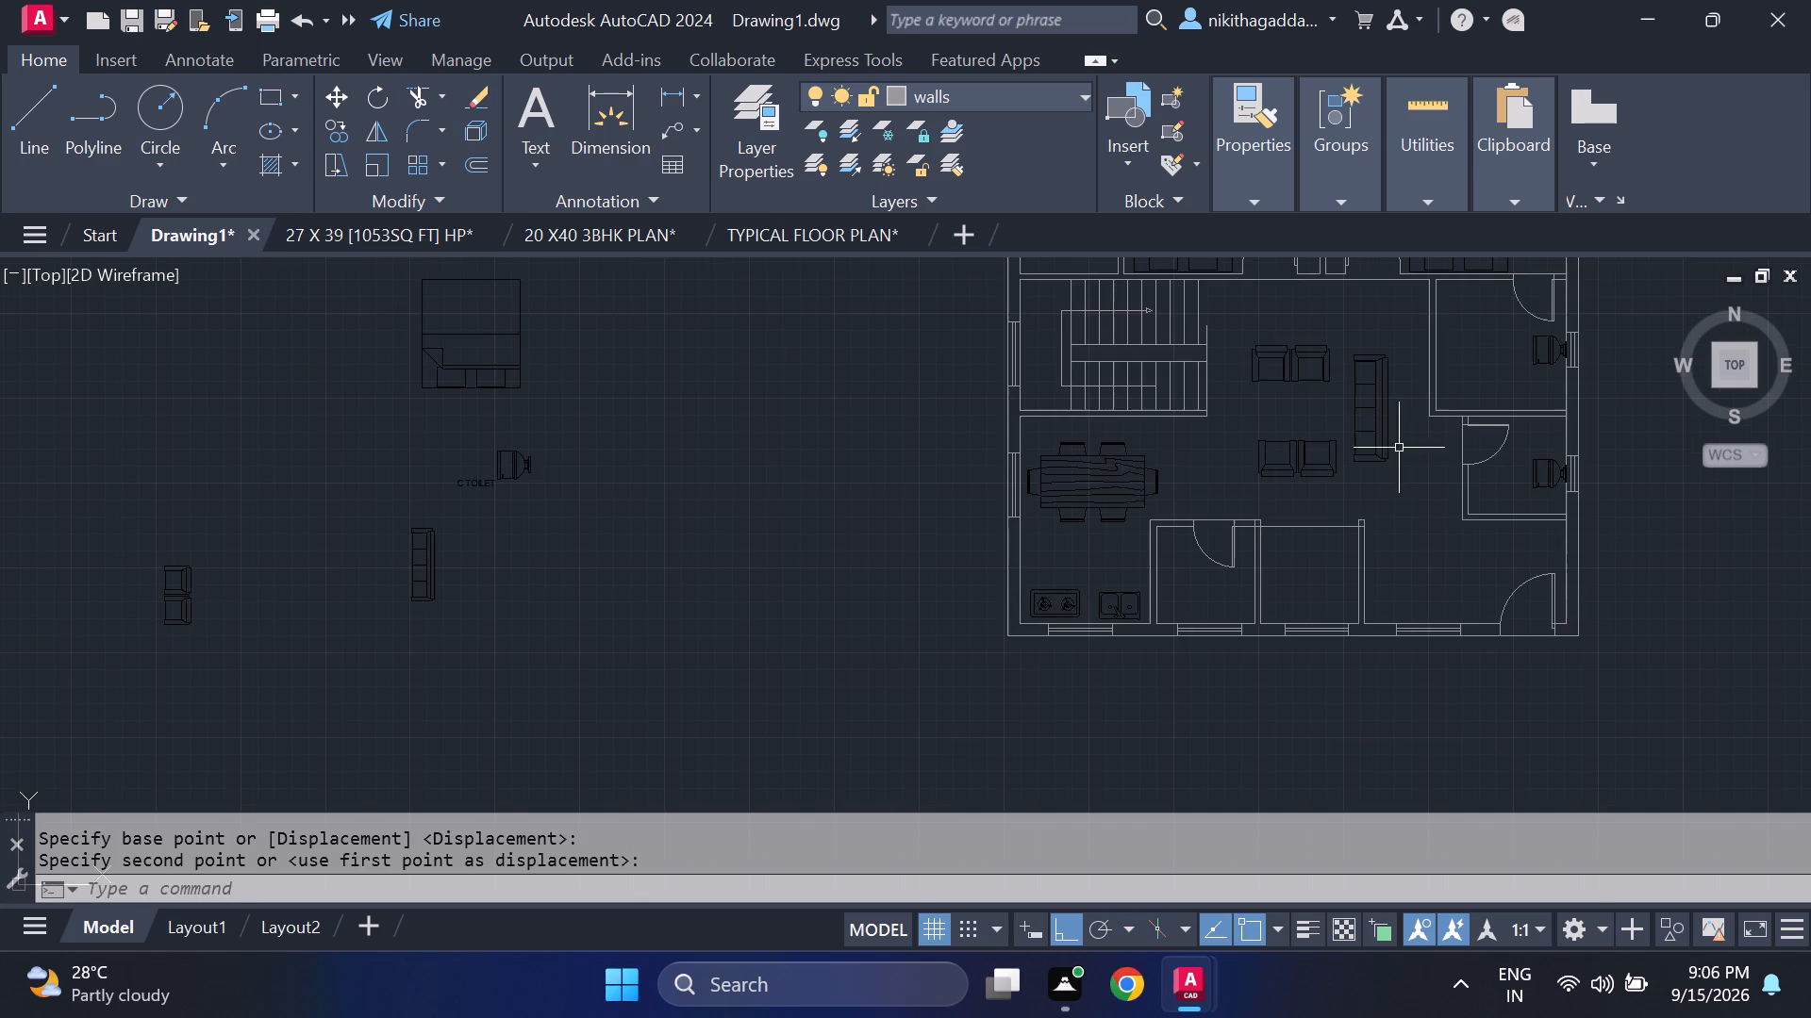
pyautogui.moveTo(1405, 455); pyautogui.dragTo(1417, 533, button='middle')
pyautogui.middleClick(1417, 533)
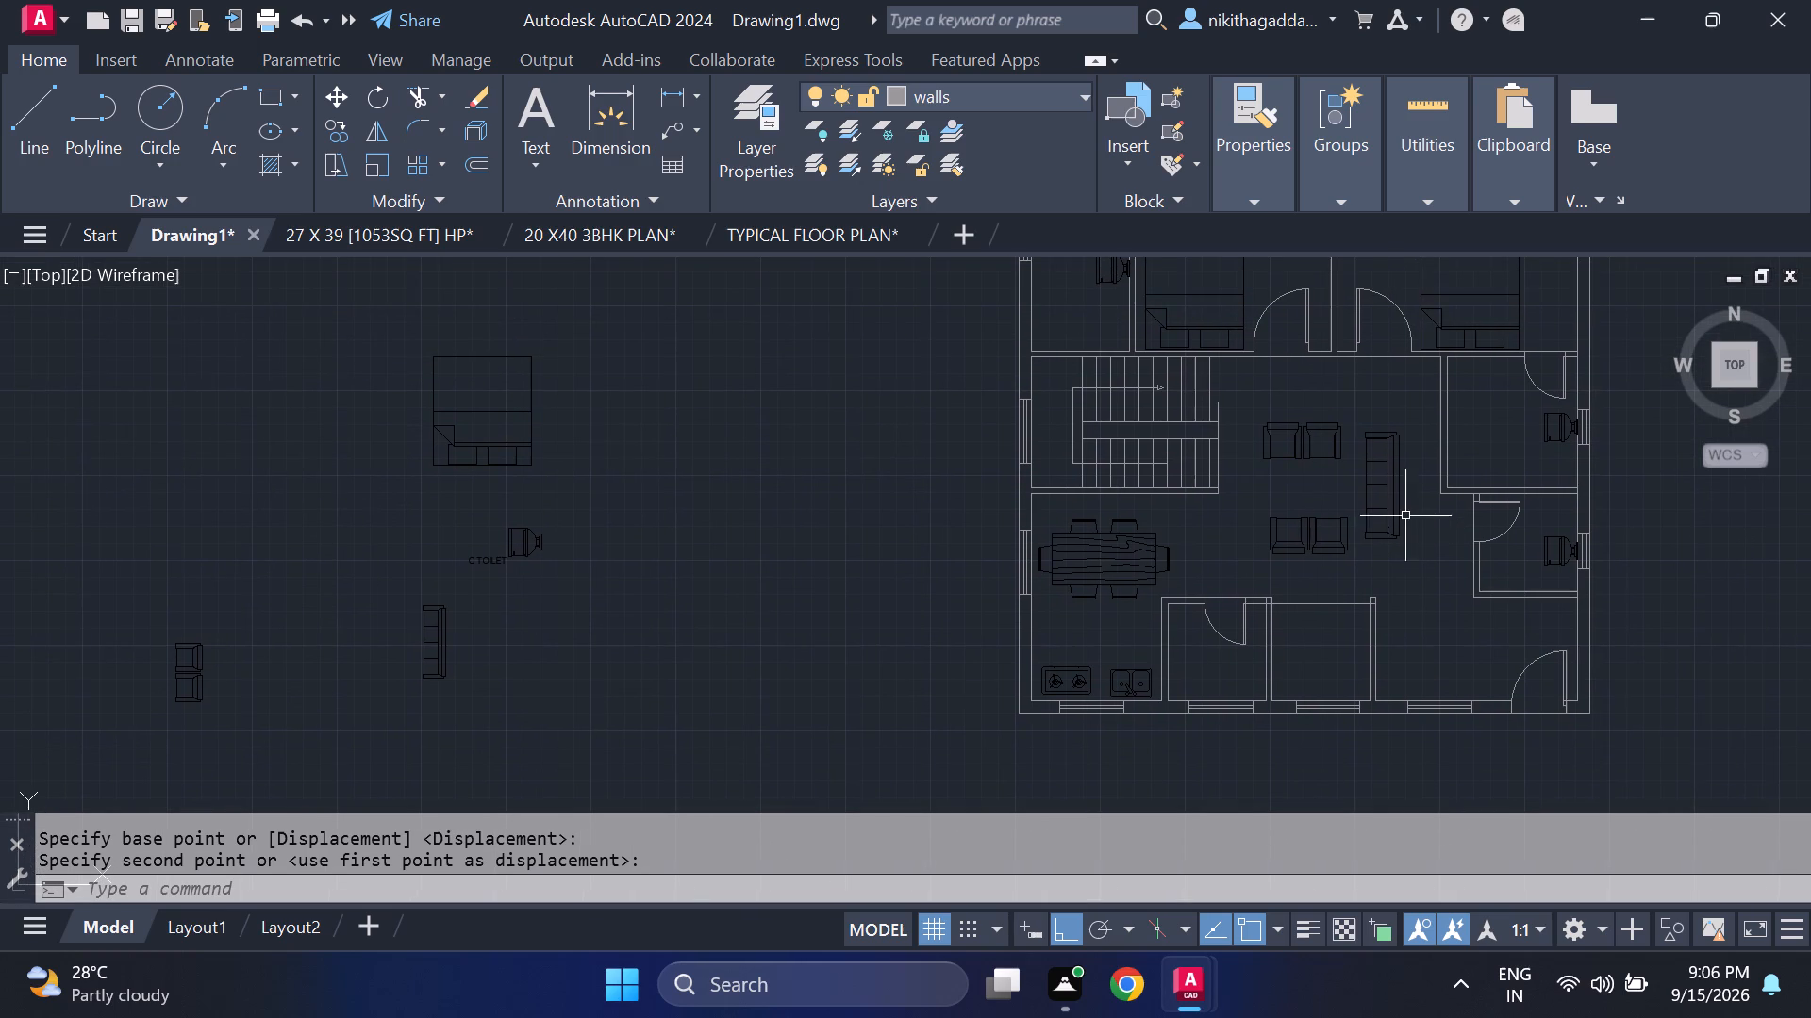
pyautogui.scroll(-1, 1289, 486)
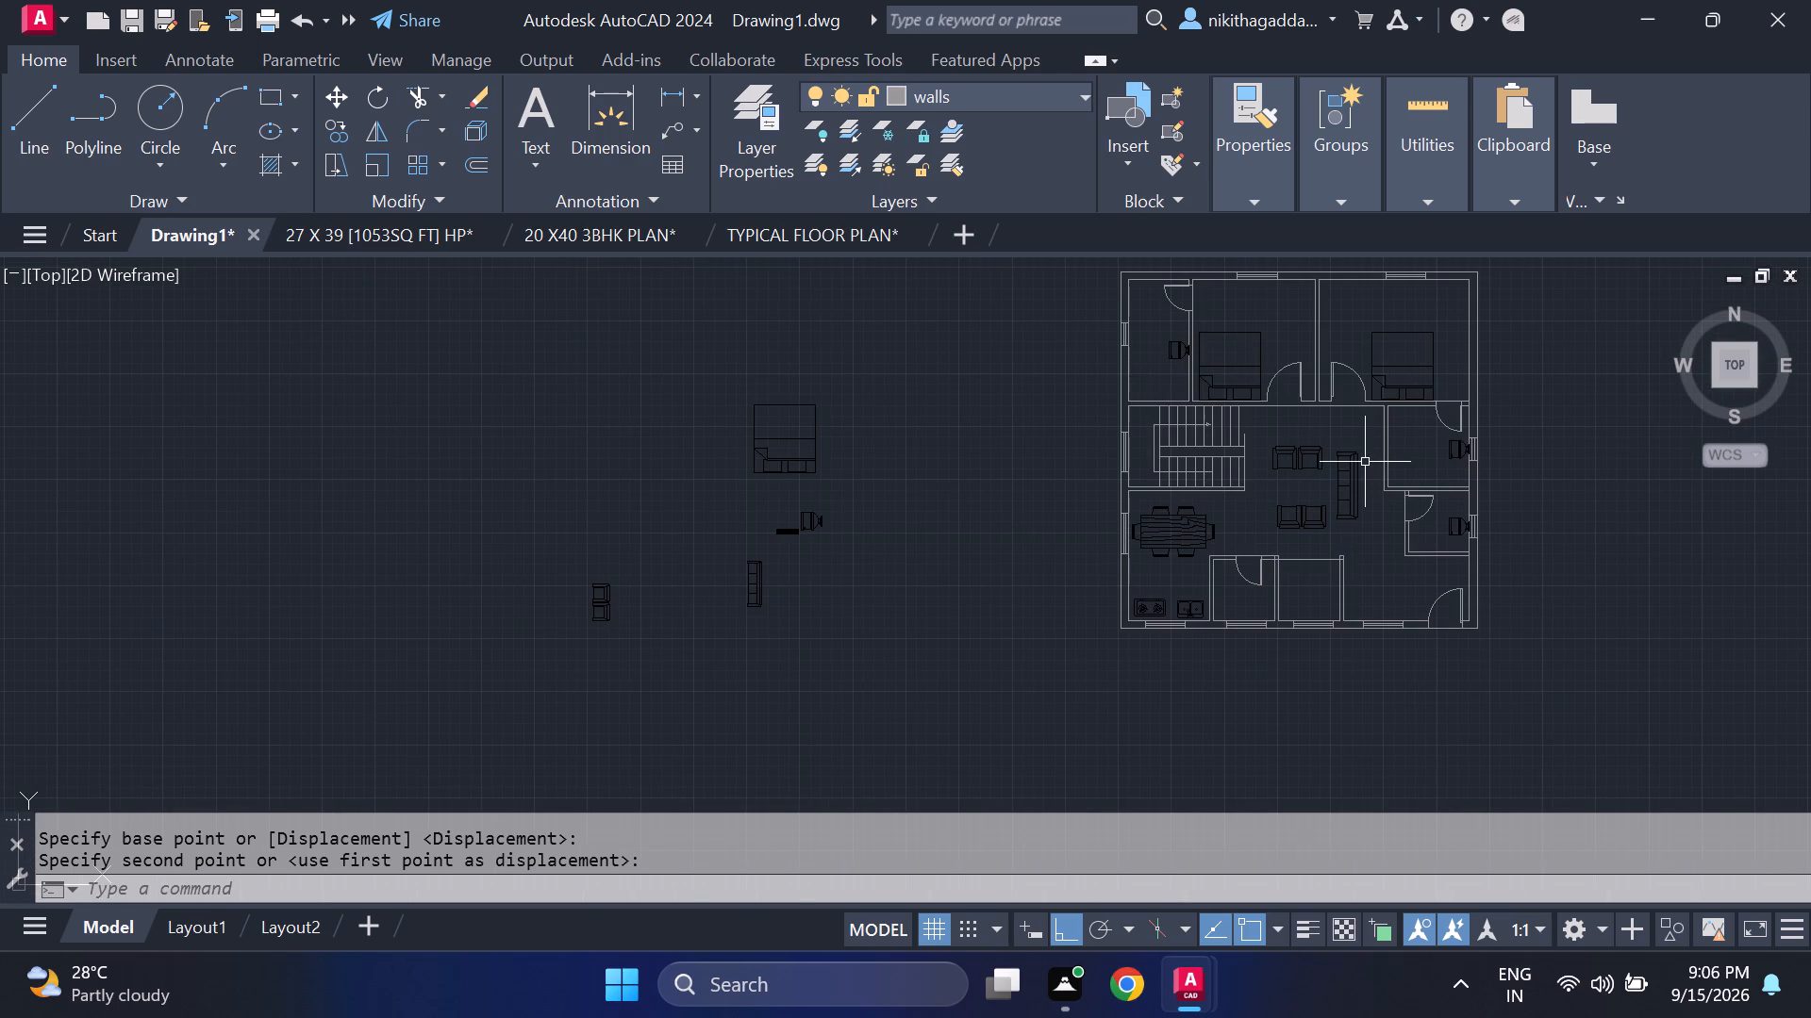
pyautogui.scroll(-1, 1365, 462)
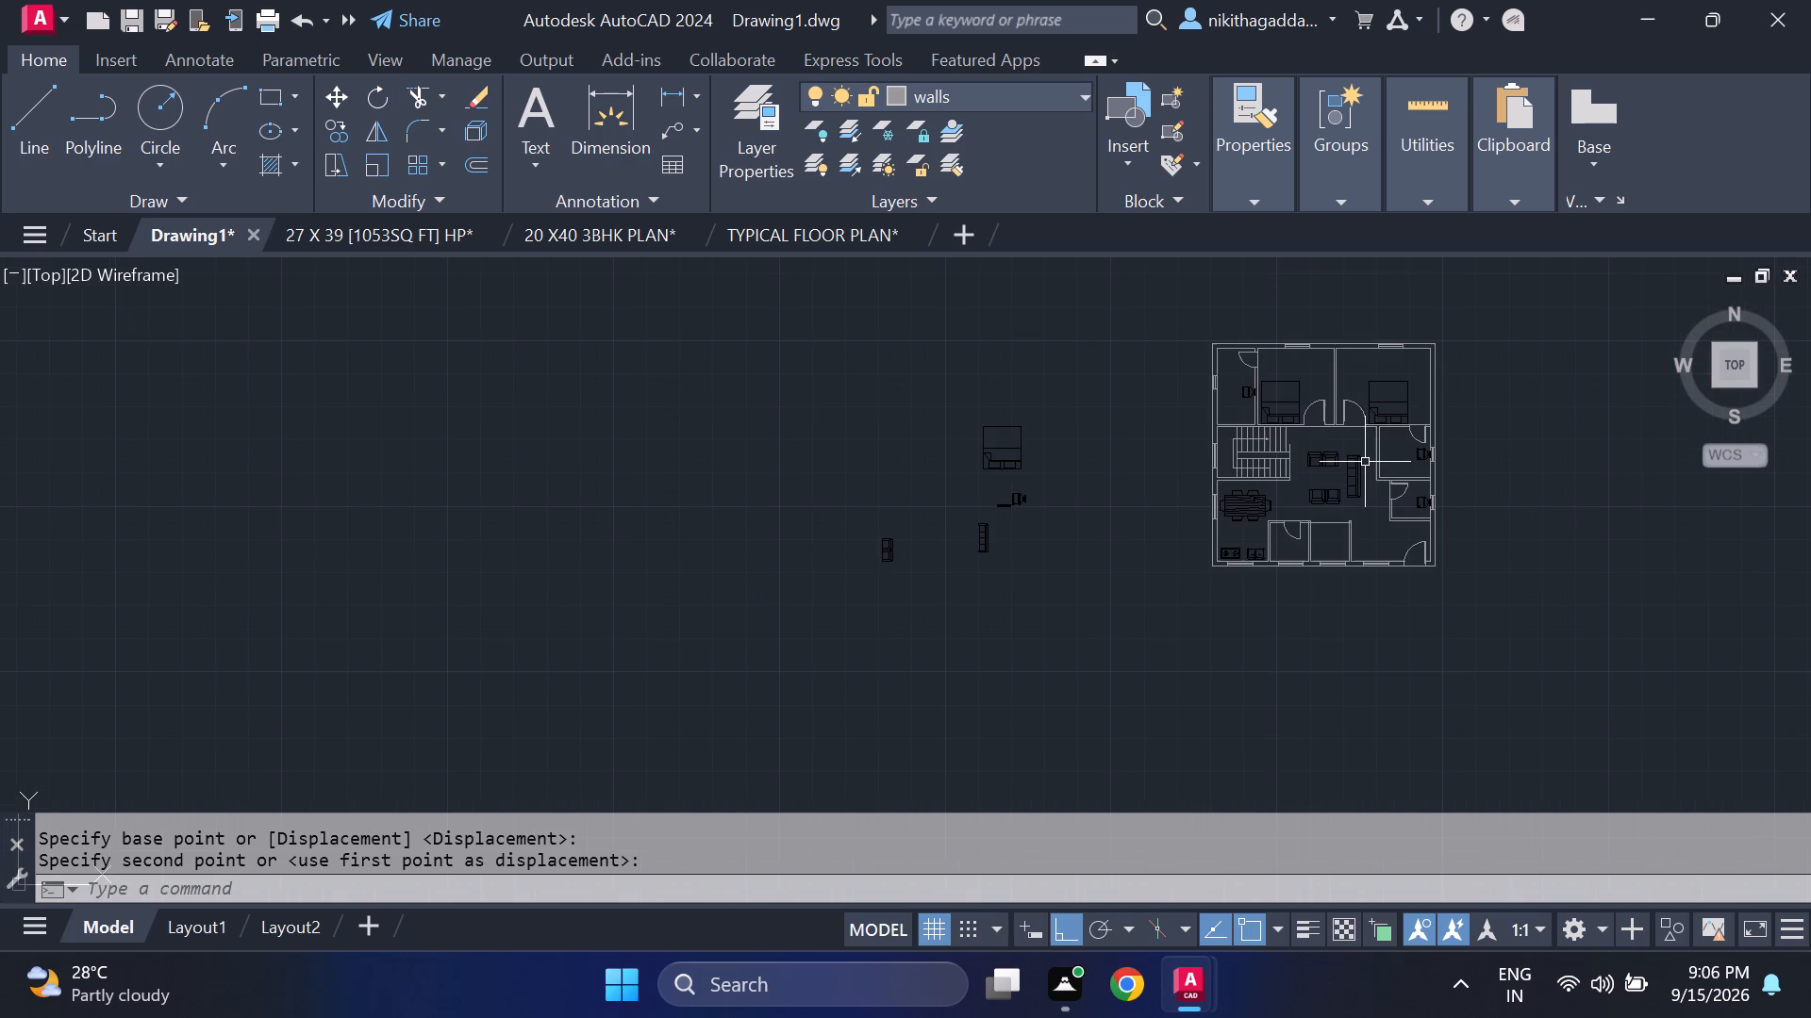
pyautogui.moveTo(1129, 509); pyautogui.dragTo(516, 627, button='middle')
pyautogui.click(172, 928)
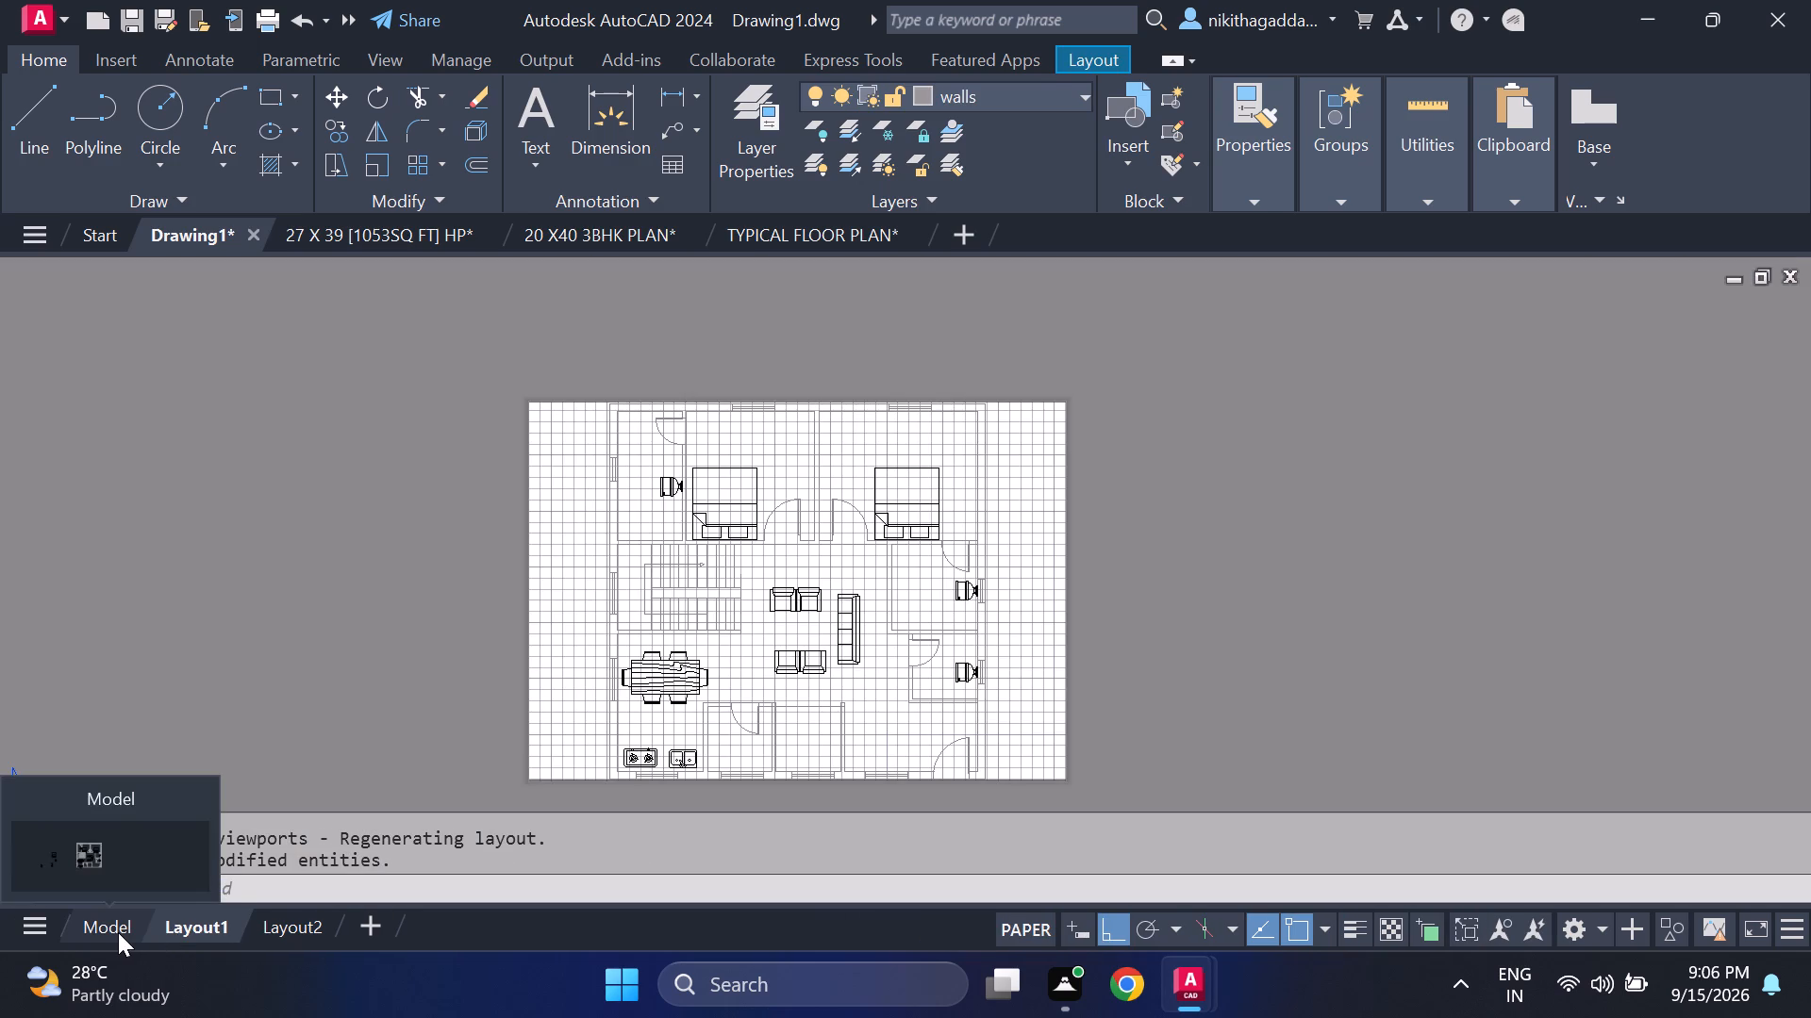
pyautogui.click(118, 932)
# Erase the leftover bed, toilet, sofa and armchair blocks lying outside the plan to the west.
pyautogui.scroll(2, 746, 683)
pyautogui.moveTo(502, 684); pyautogui.dragTo(962, 556, button='middle')
pyautogui.scroll(-2, 960, 561)
pyautogui.moveTo(962, 556); pyautogui.dragTo(959, 562, button='middle')
pyautogui.scroll(1, 704, 543)
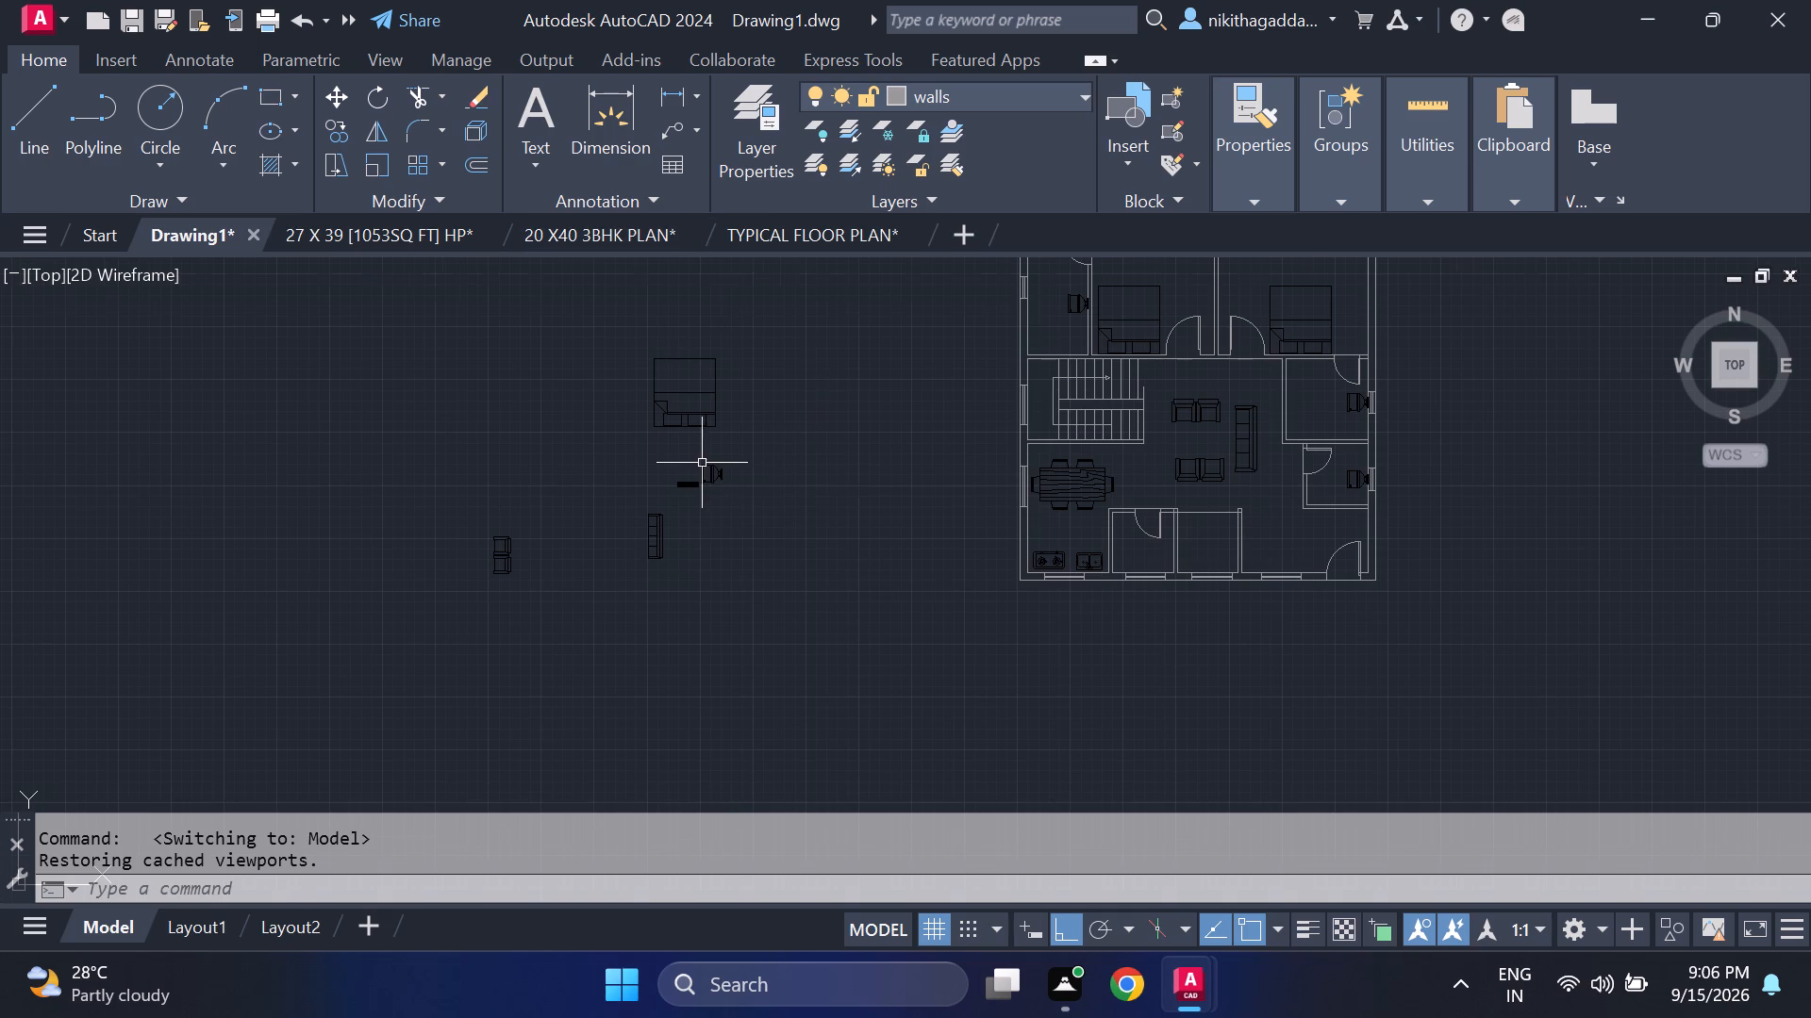
pyautogui.scroll(2, 704, 464)
pyautogui.scroll(-2, 687, 519)
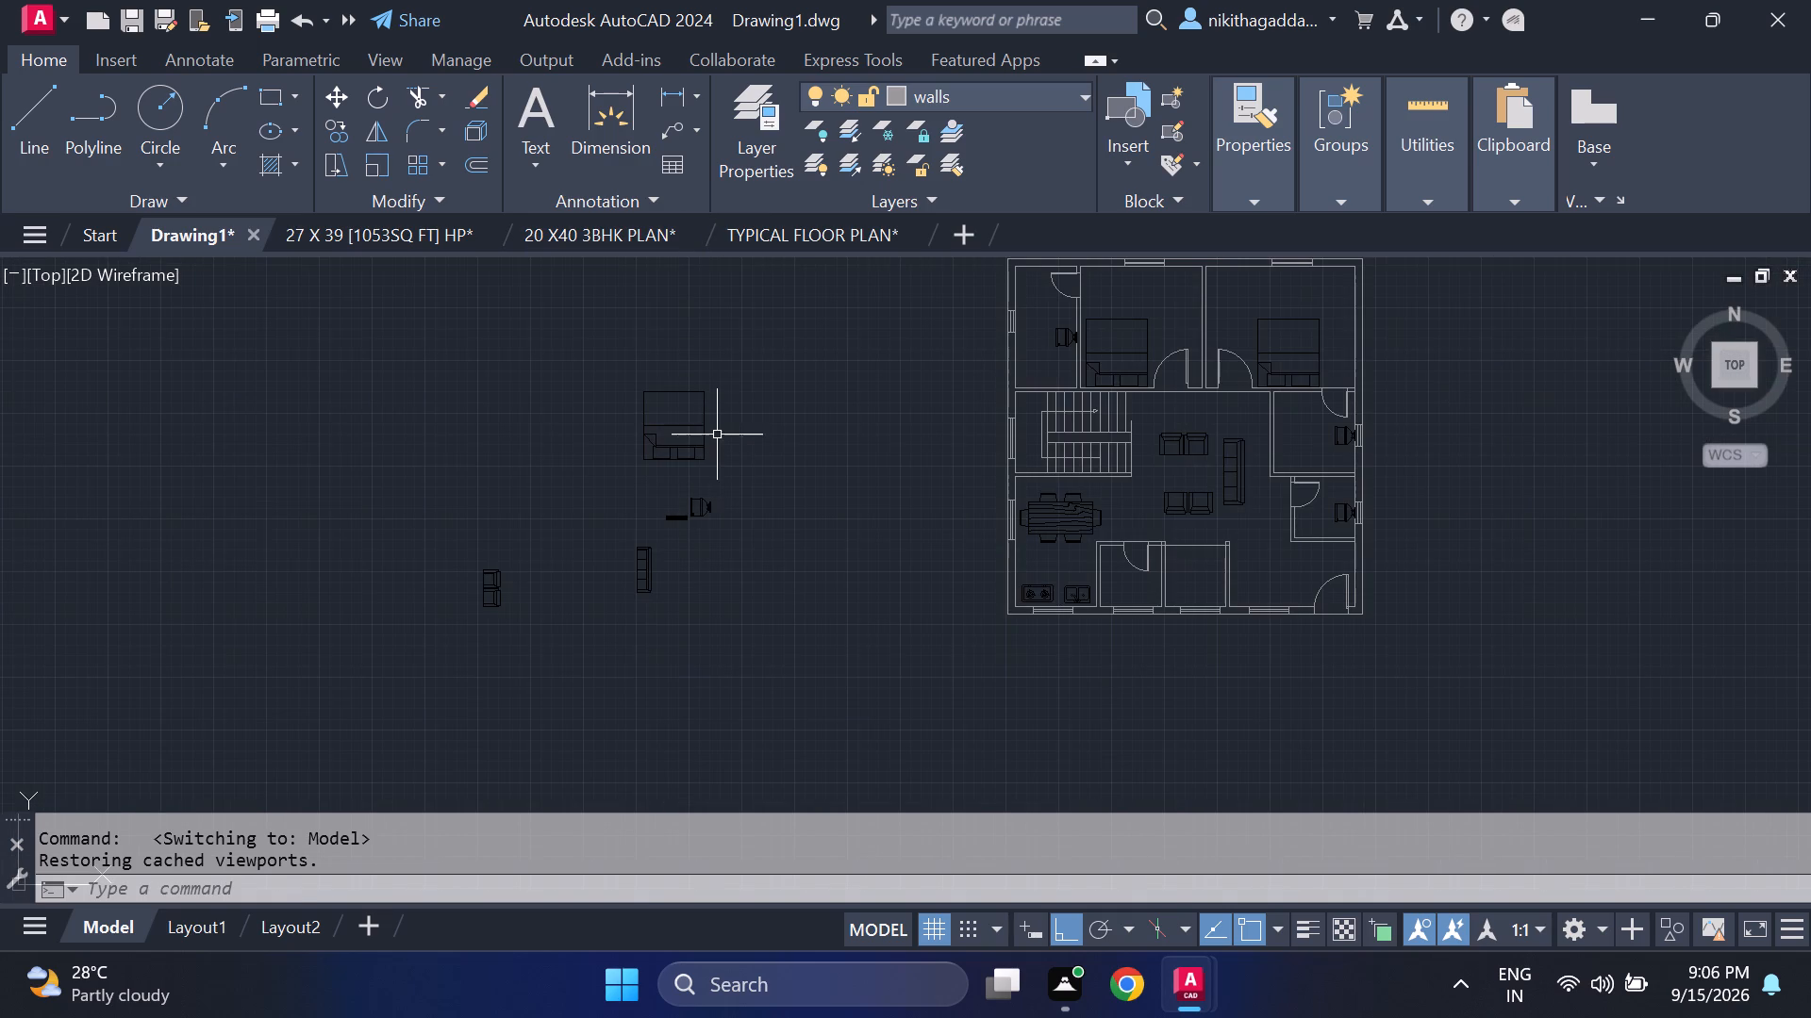
pyautogui.moveTo(755, 391); pyautogui.dragTo(734, 402)
pyautogui.click(437, 656)
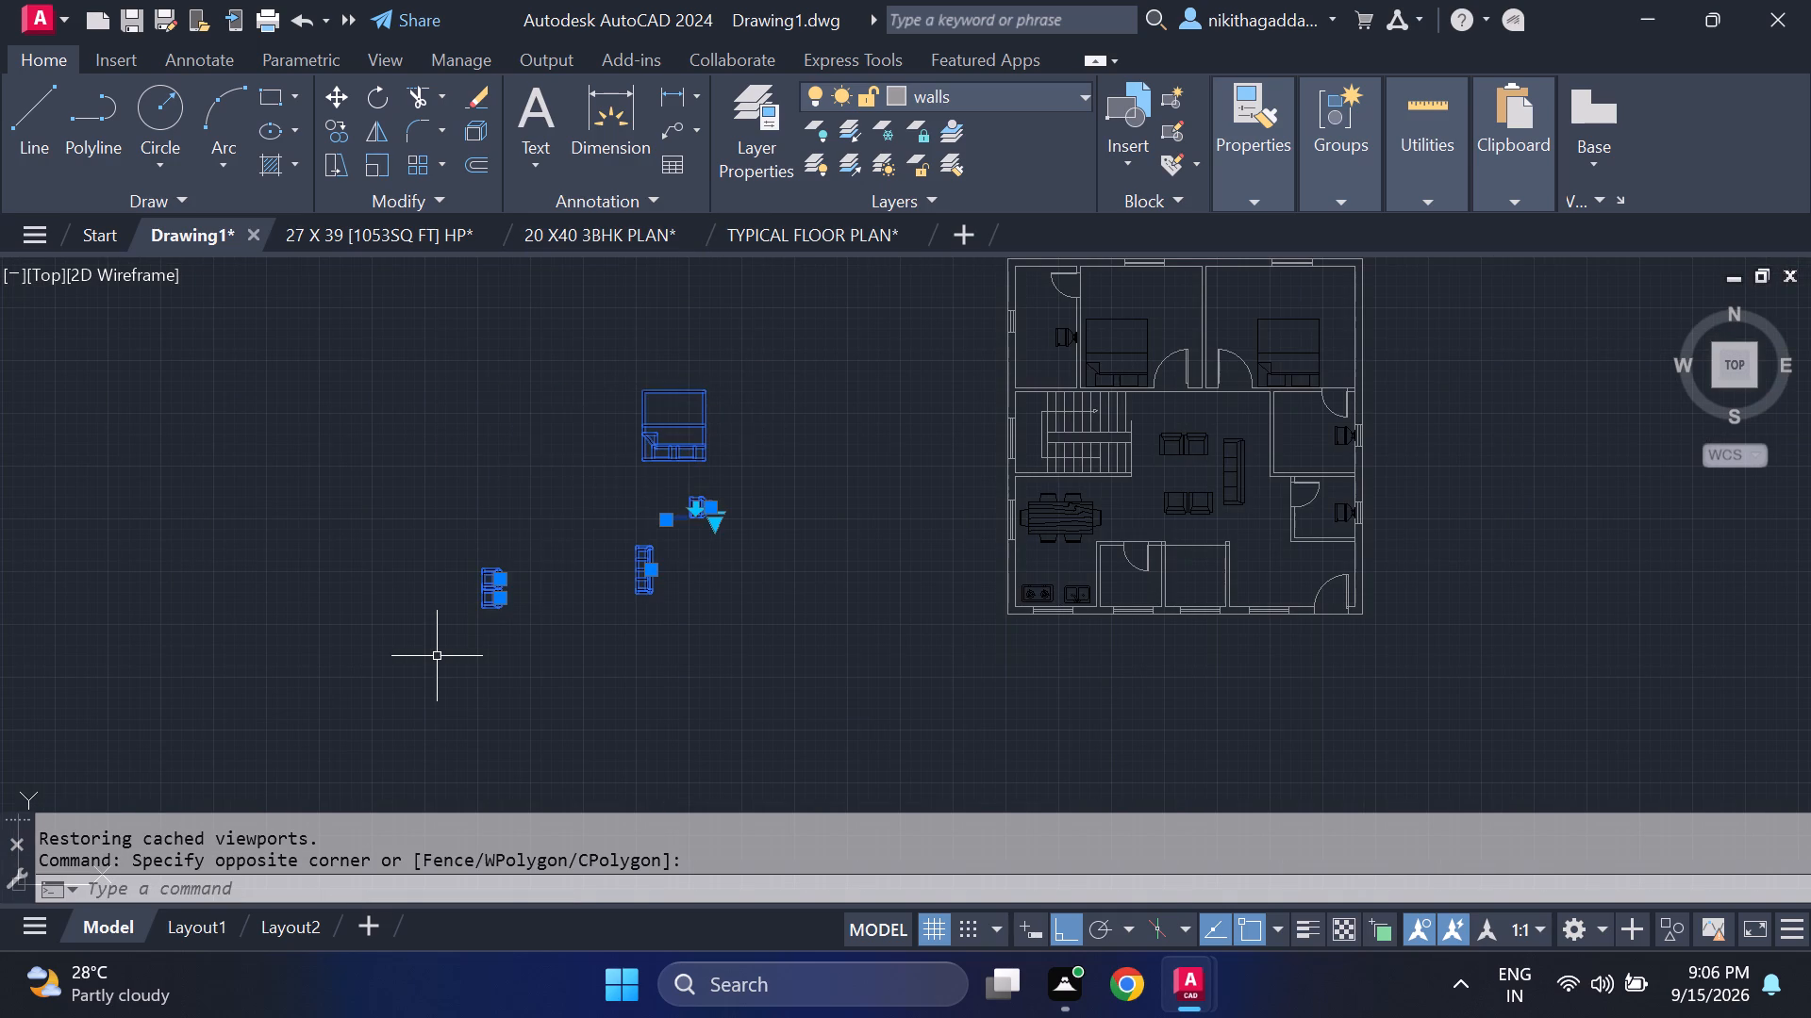
pyautogui.press('Delete')
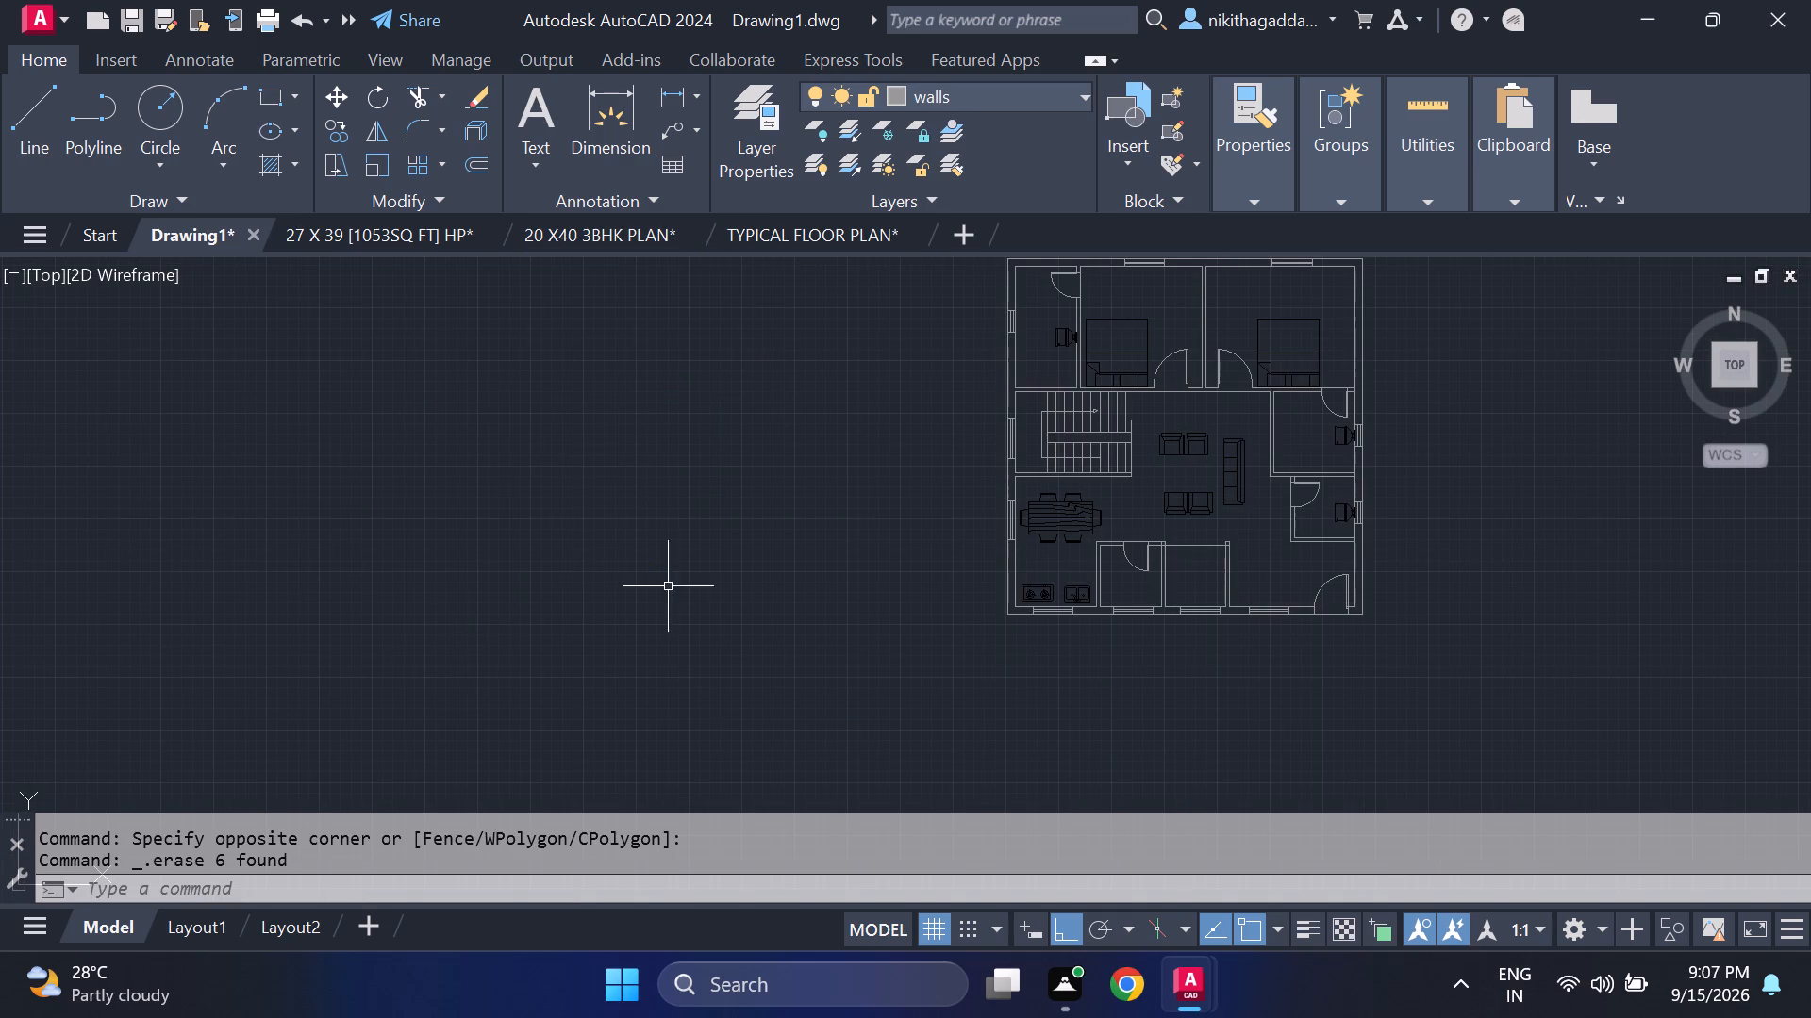
# Add the single-line text "MASTER" with rotation 0 above the bed in the western bedroom.
pyautogui.moveTo(673, 599); pyautogui.dragTo(410, 668, button='middle')
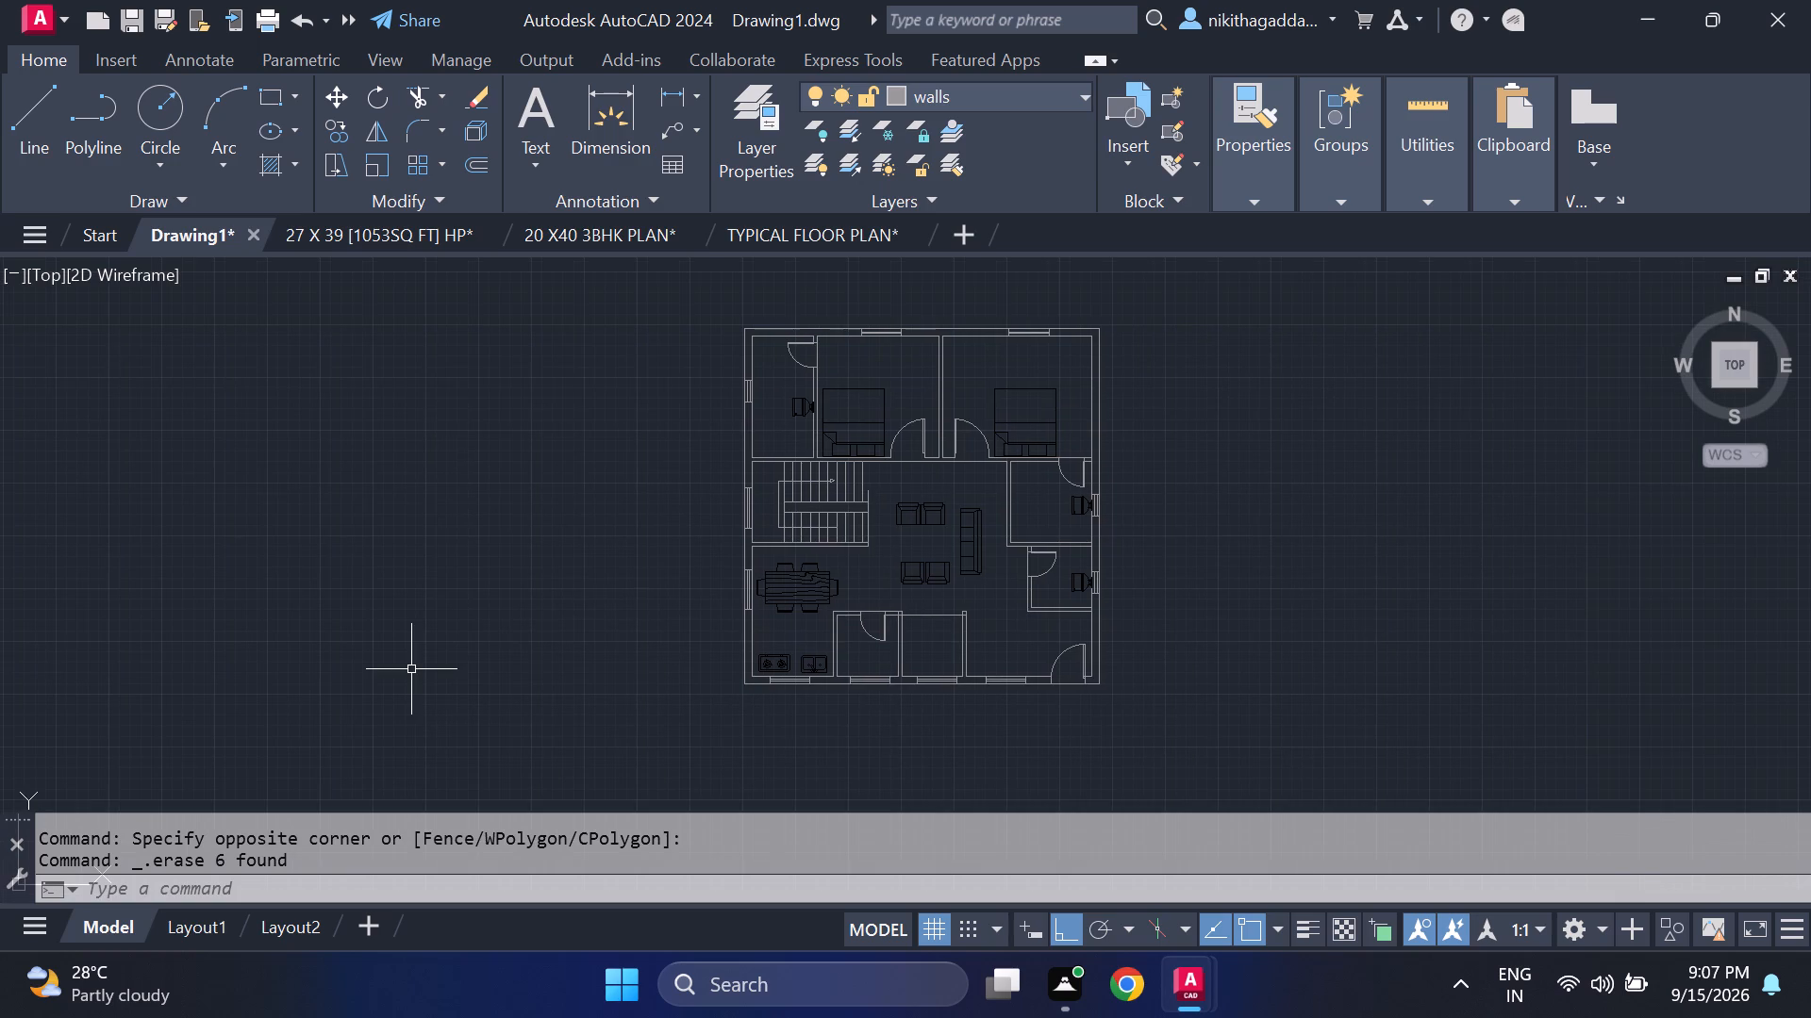
pyautogui.write('dt')
pyautogui.press('Return')
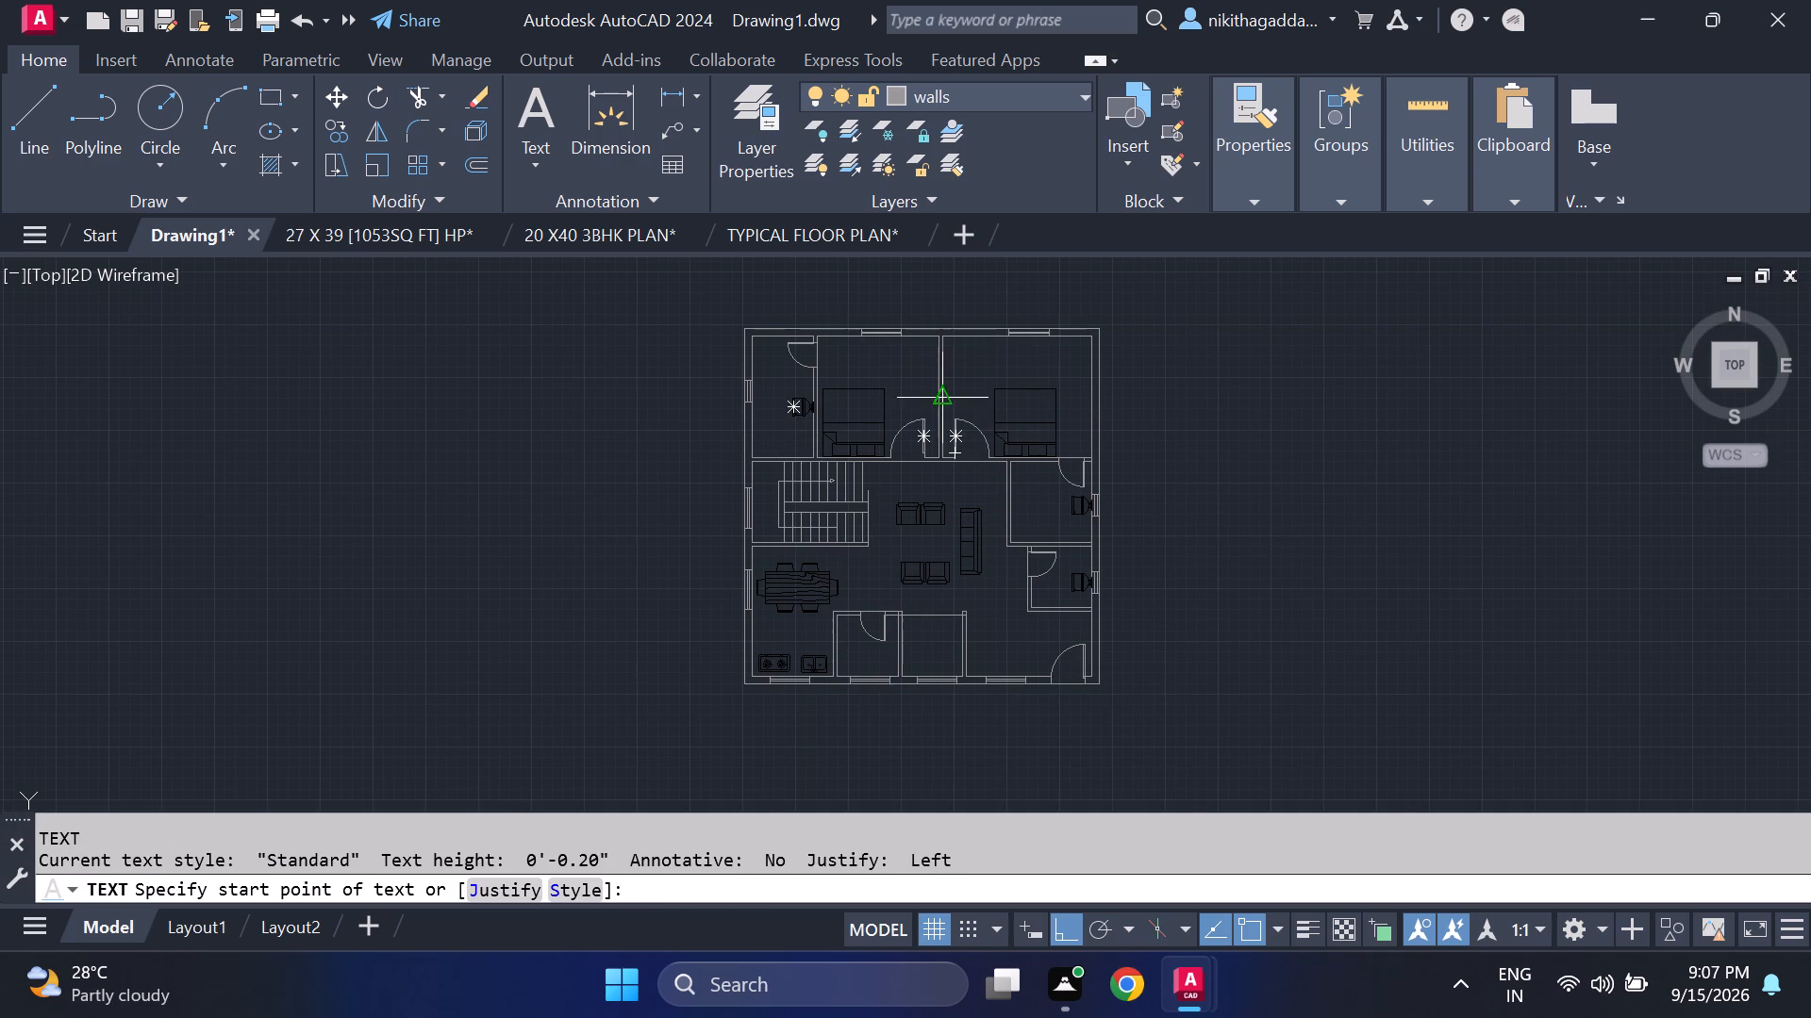
pyautogui.scroll(2, 894, 368)
pyautogui.click(815, 347)
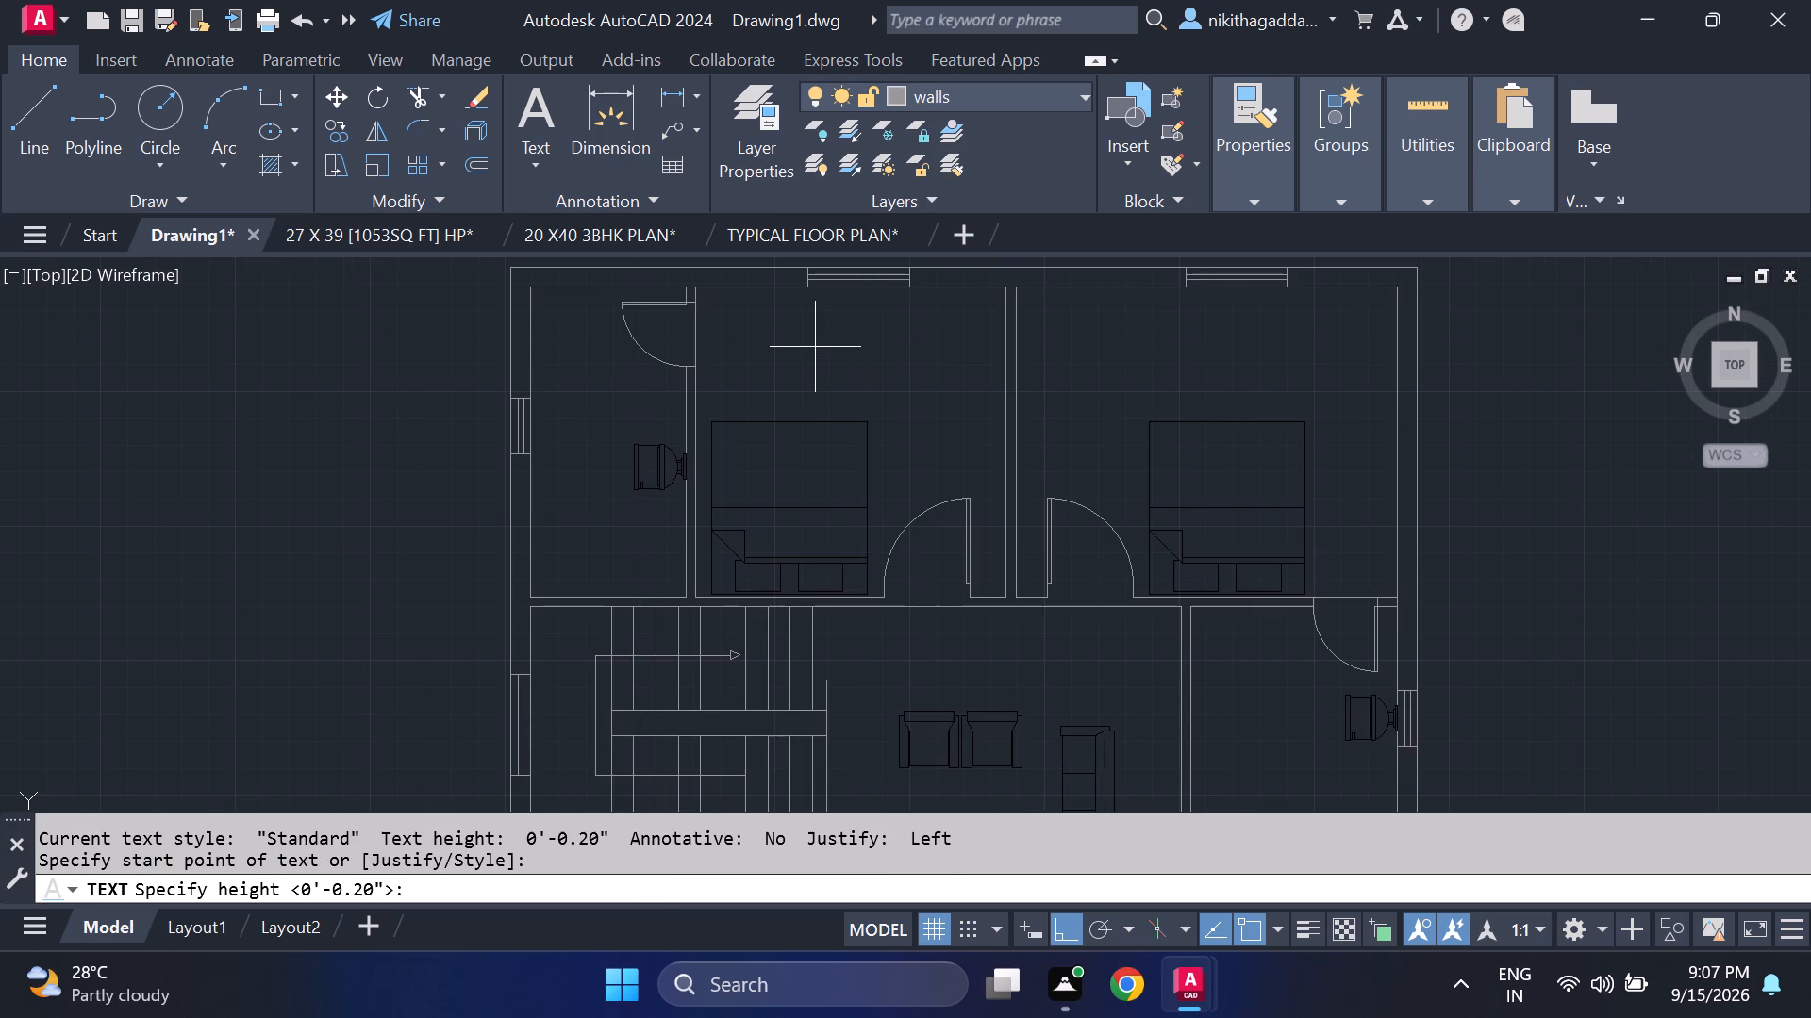
pyautogui.click(817, 393)
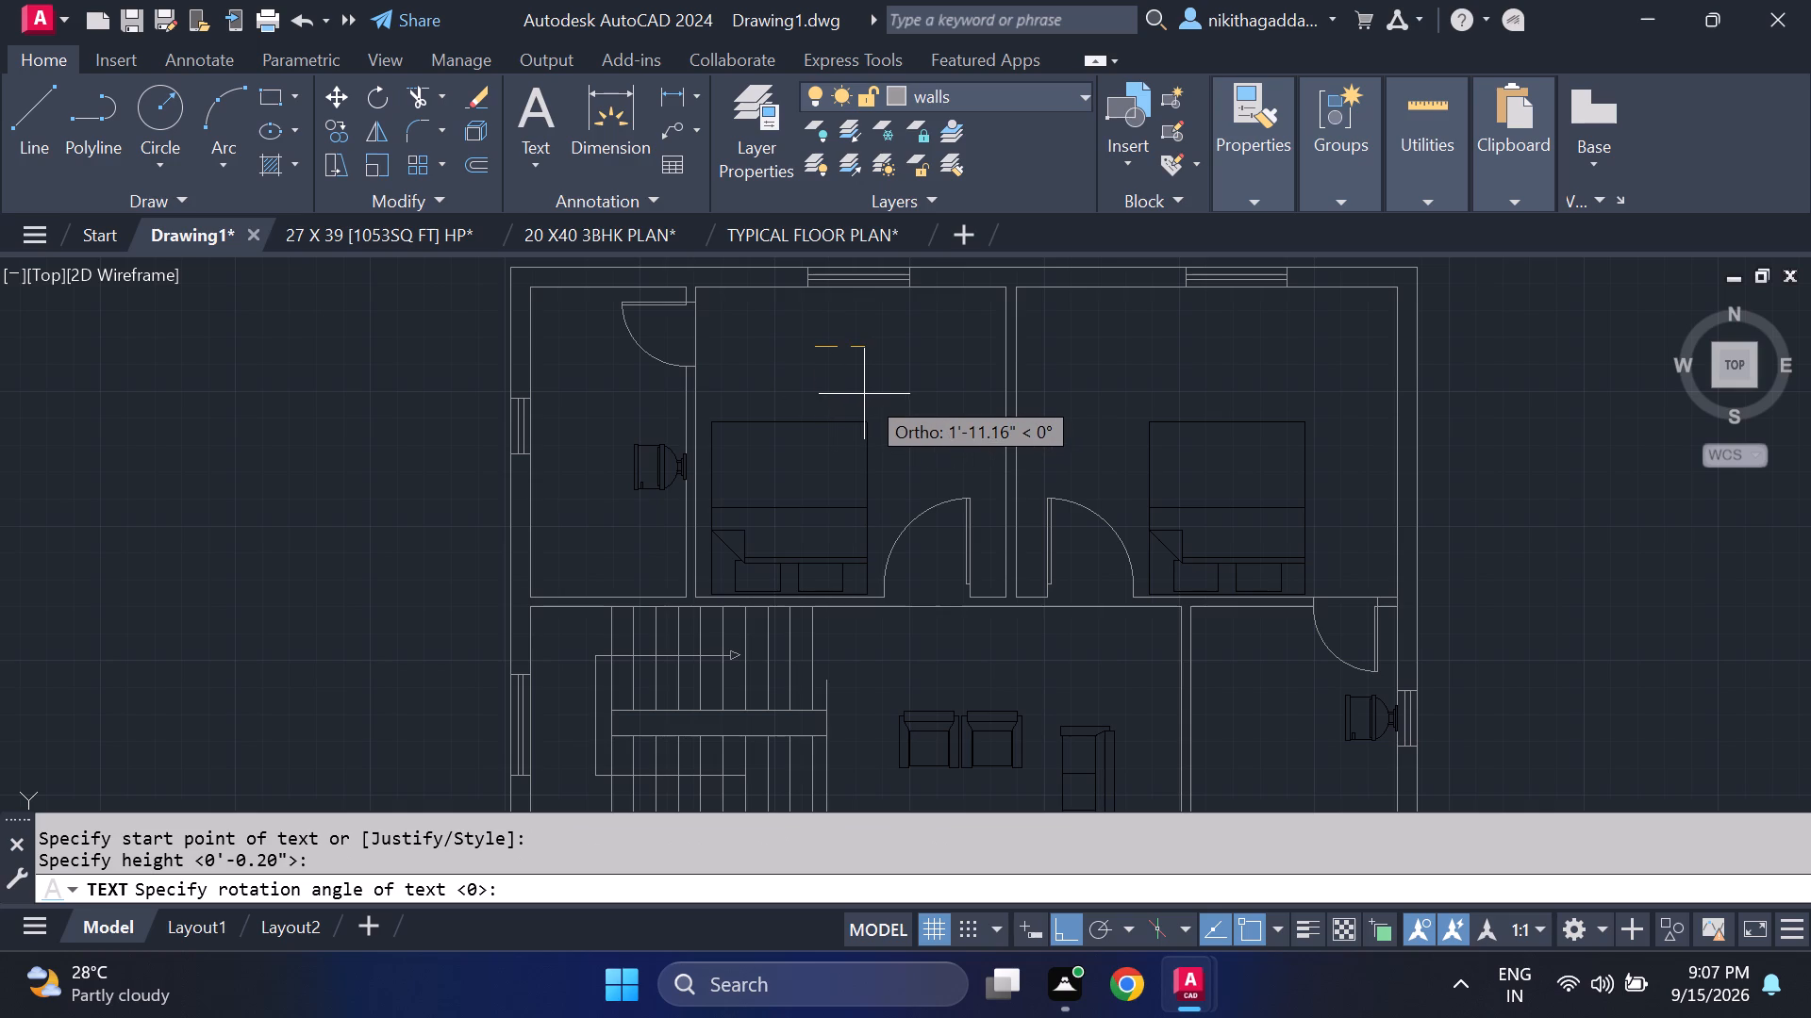
pyautogui.press('0')
pyautogui.press('Return')
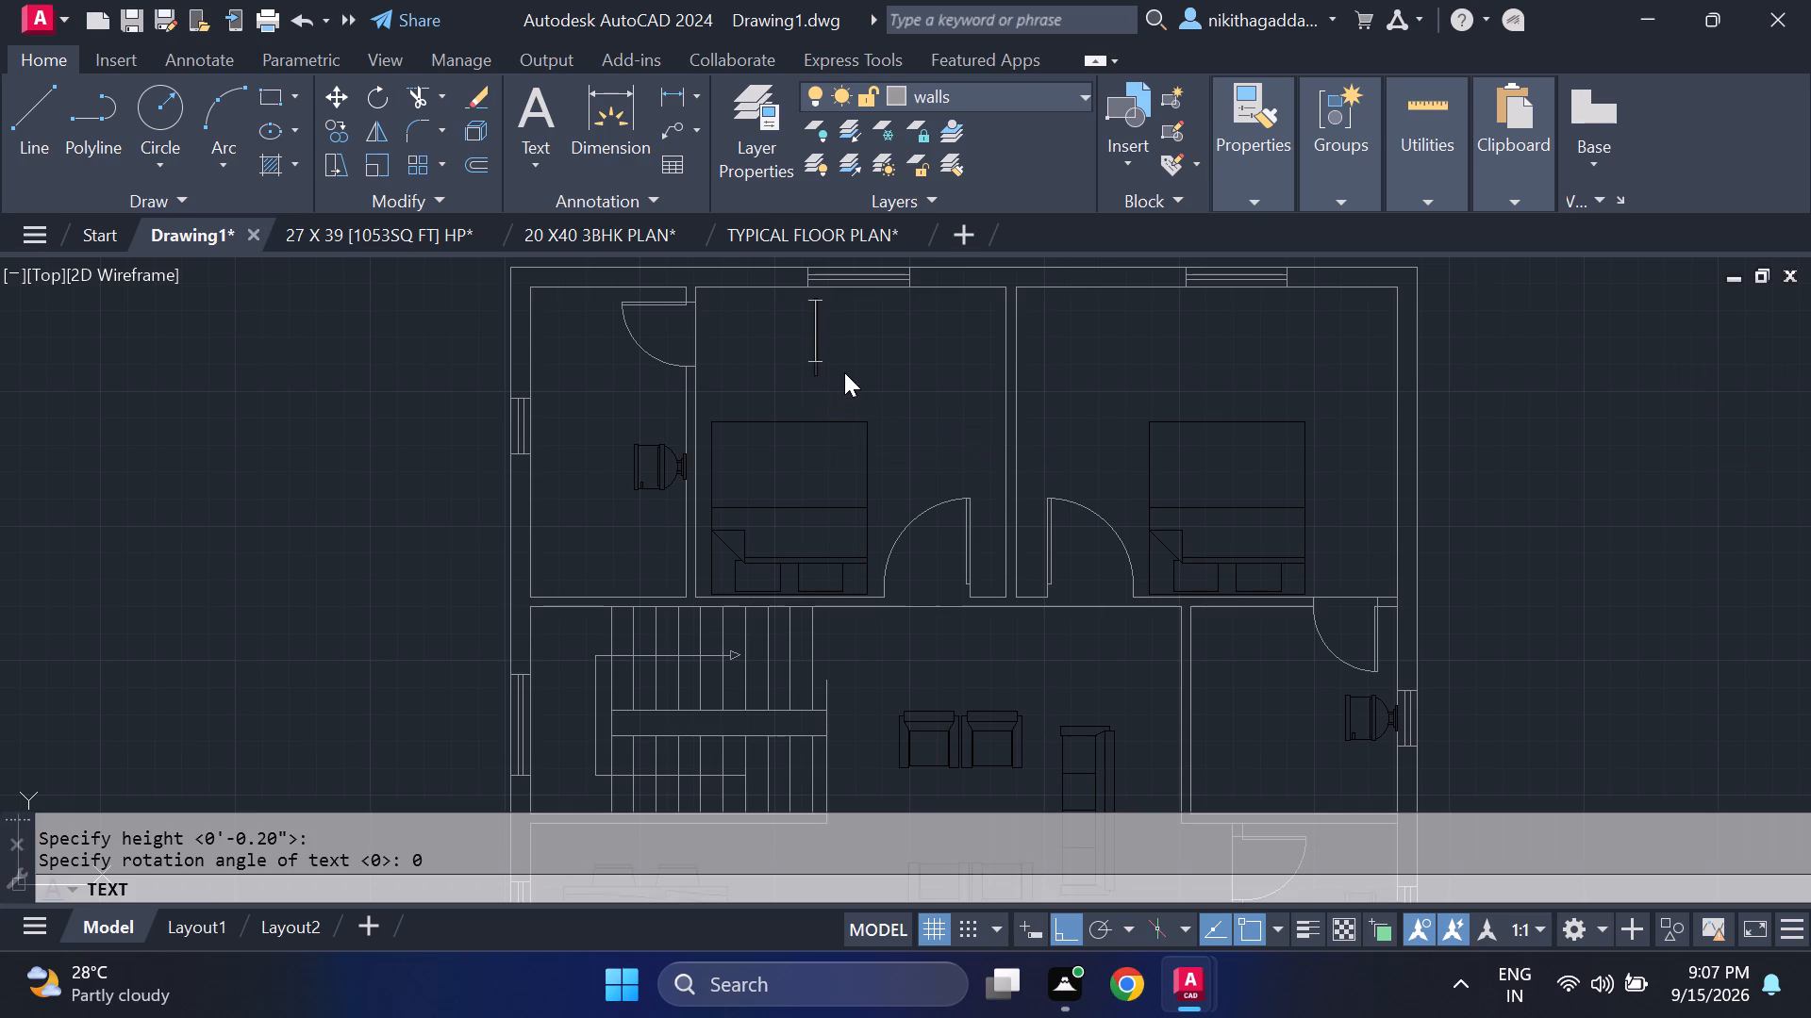
pyautogui.press('m')
pyautogui.press('BackSpace')
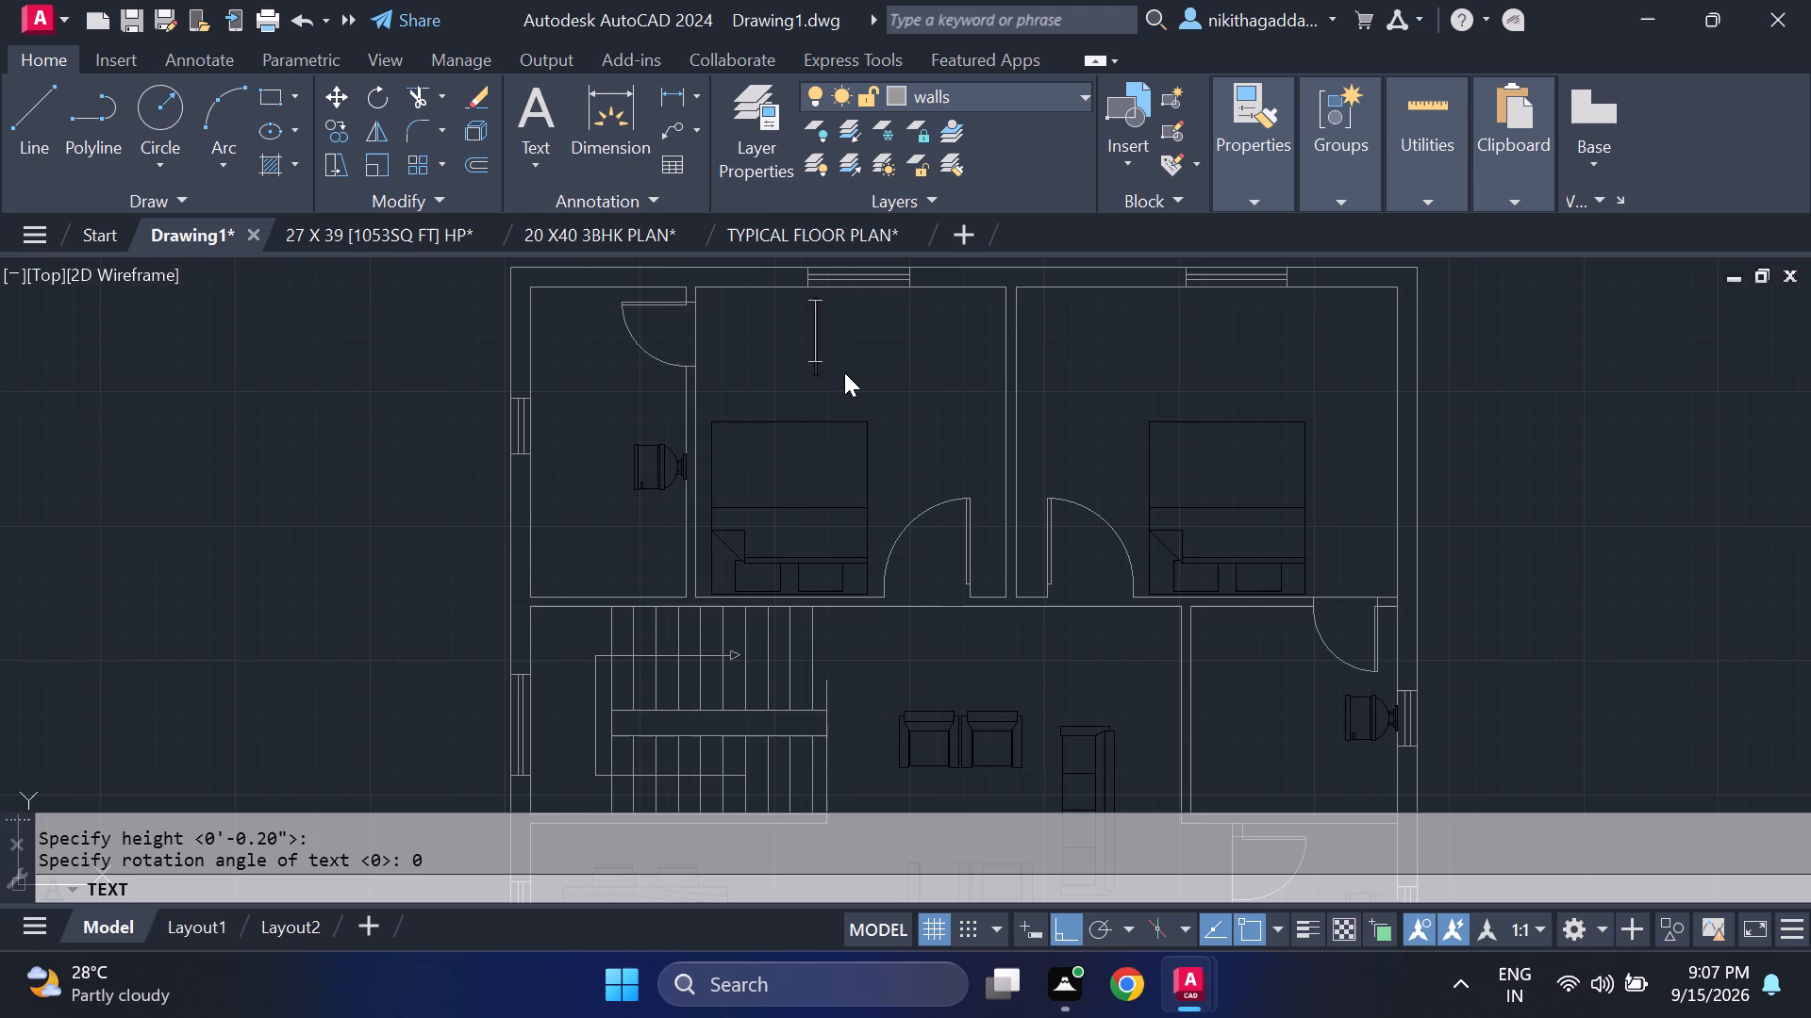
pyautogui.write('MASTER')
pyautogui.press('Return')
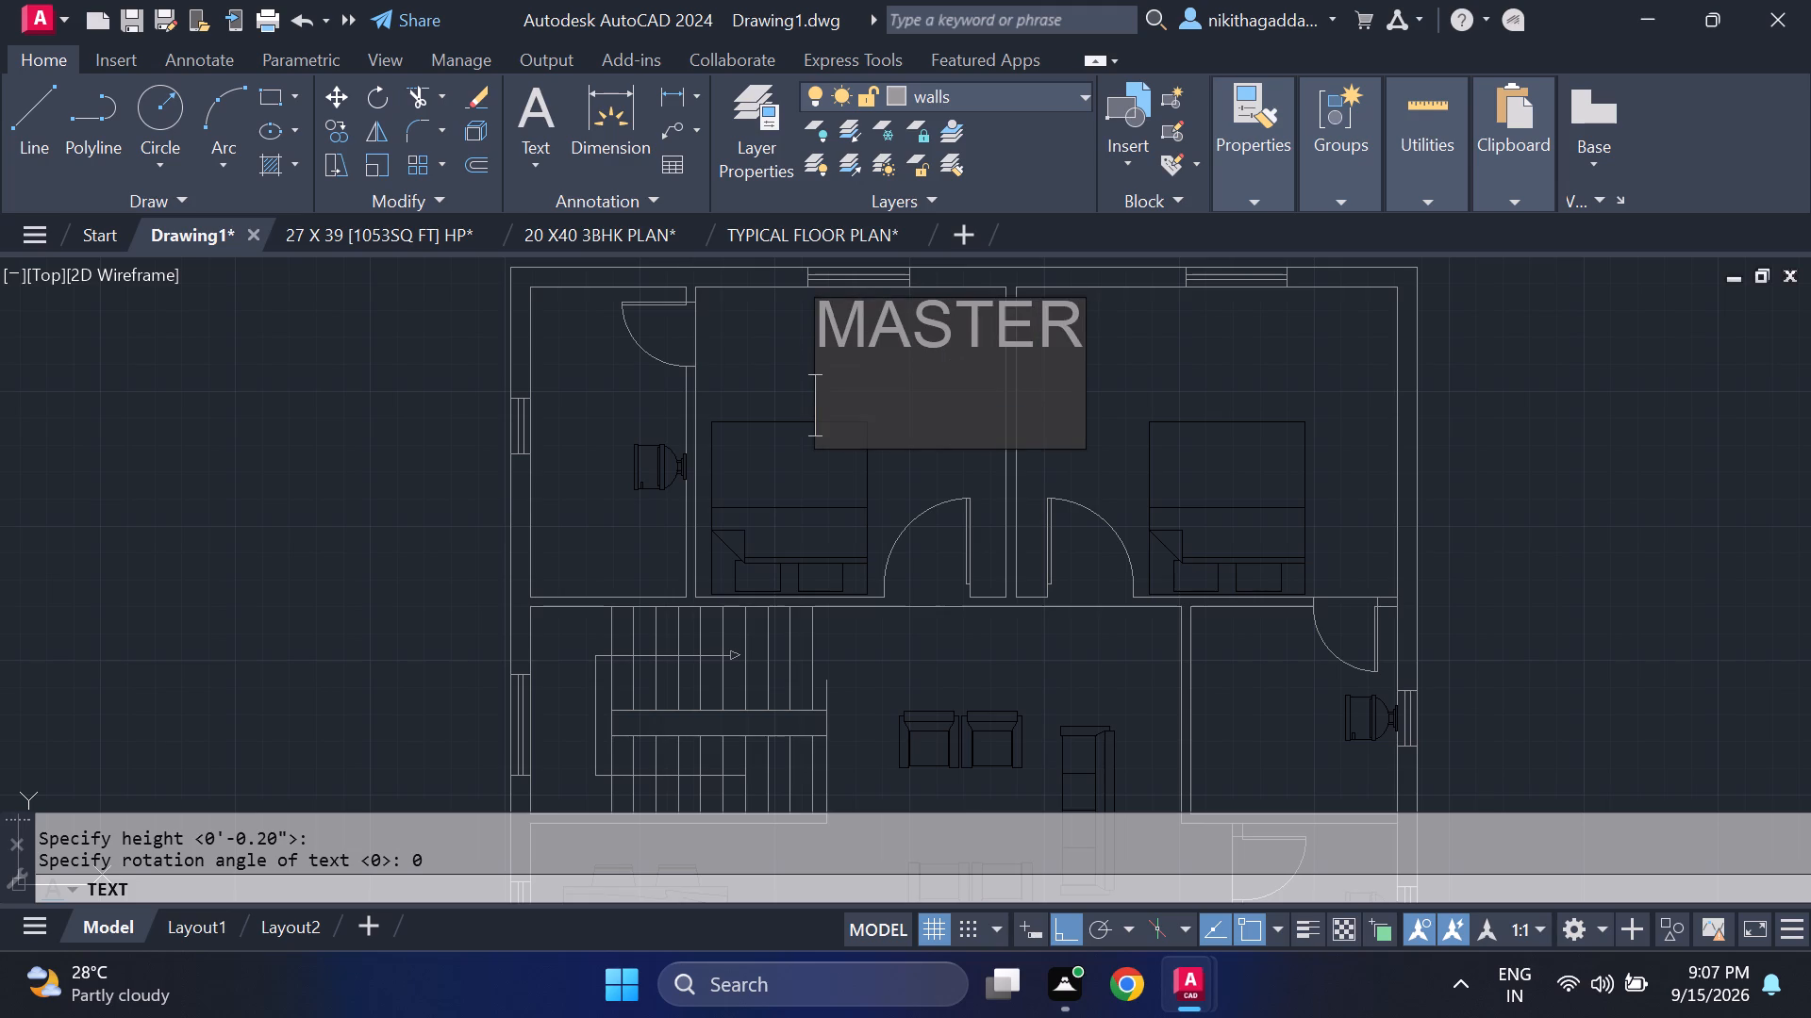
pyautogui.write('BE')
pyautogui.press('BackSpace')
pyautogui.press('BackSpace')
pyautogui.press('BackSpace')
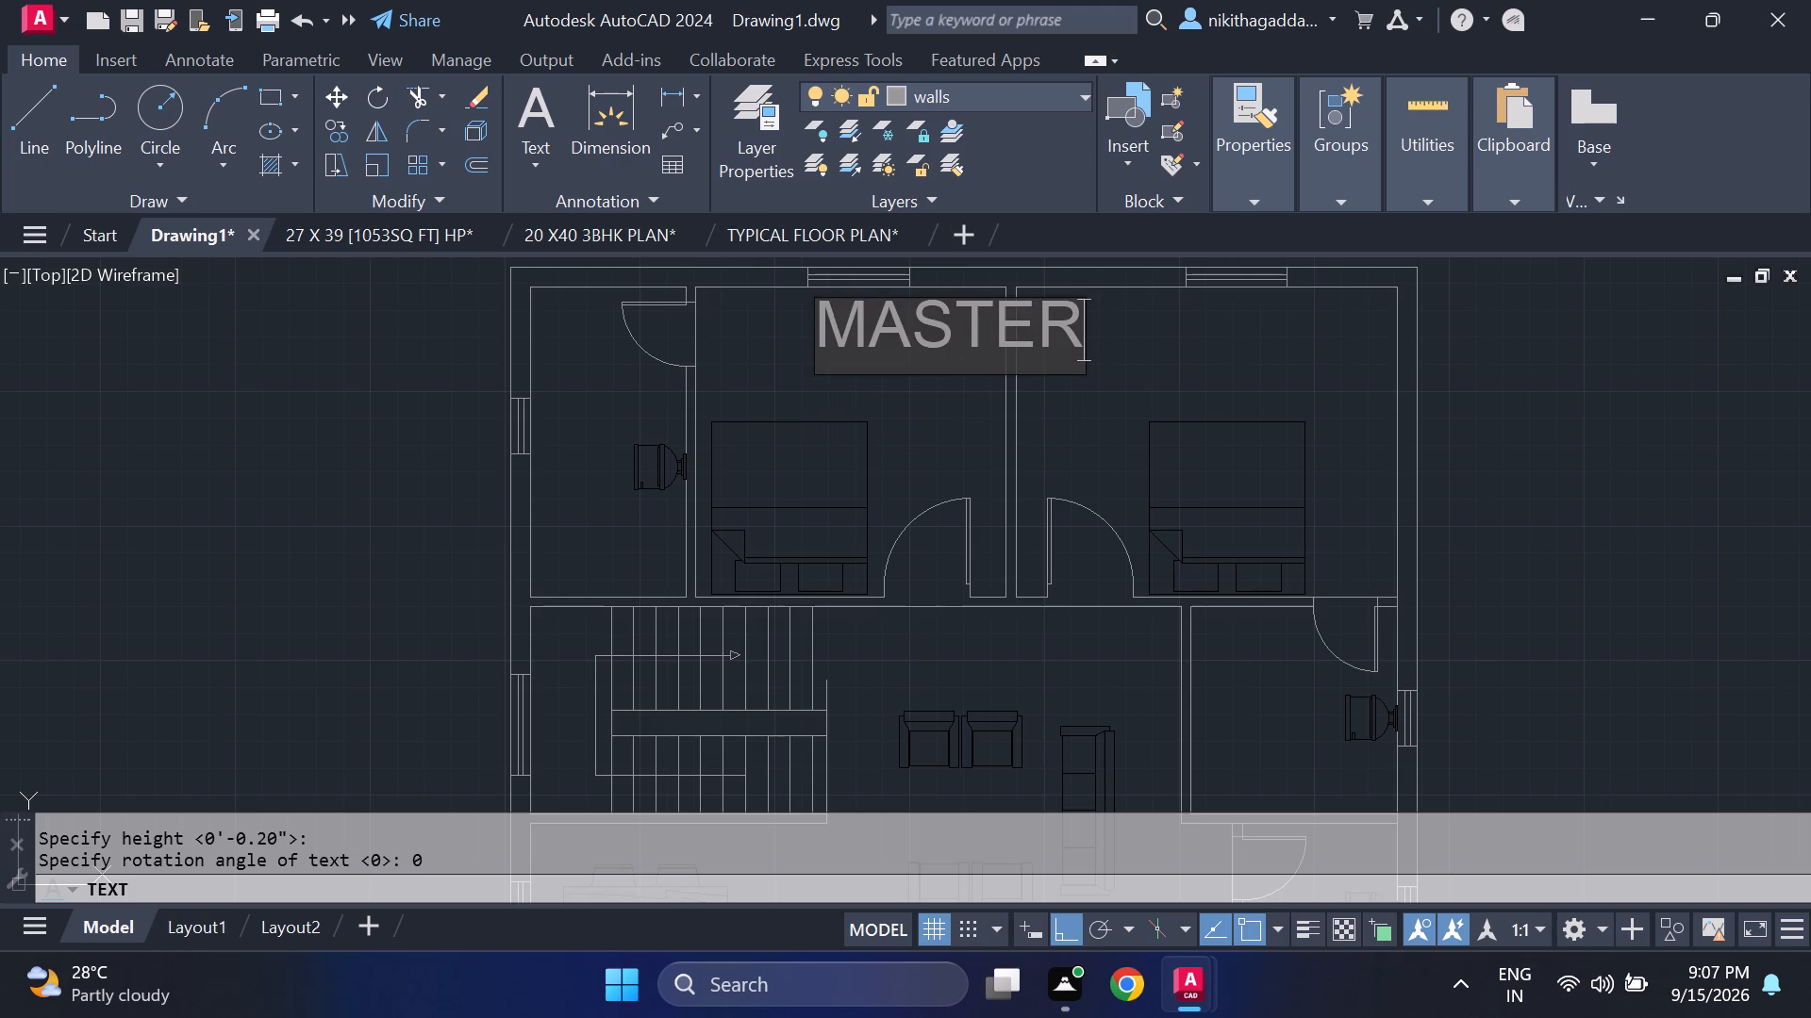
pyautogui.press('Return')
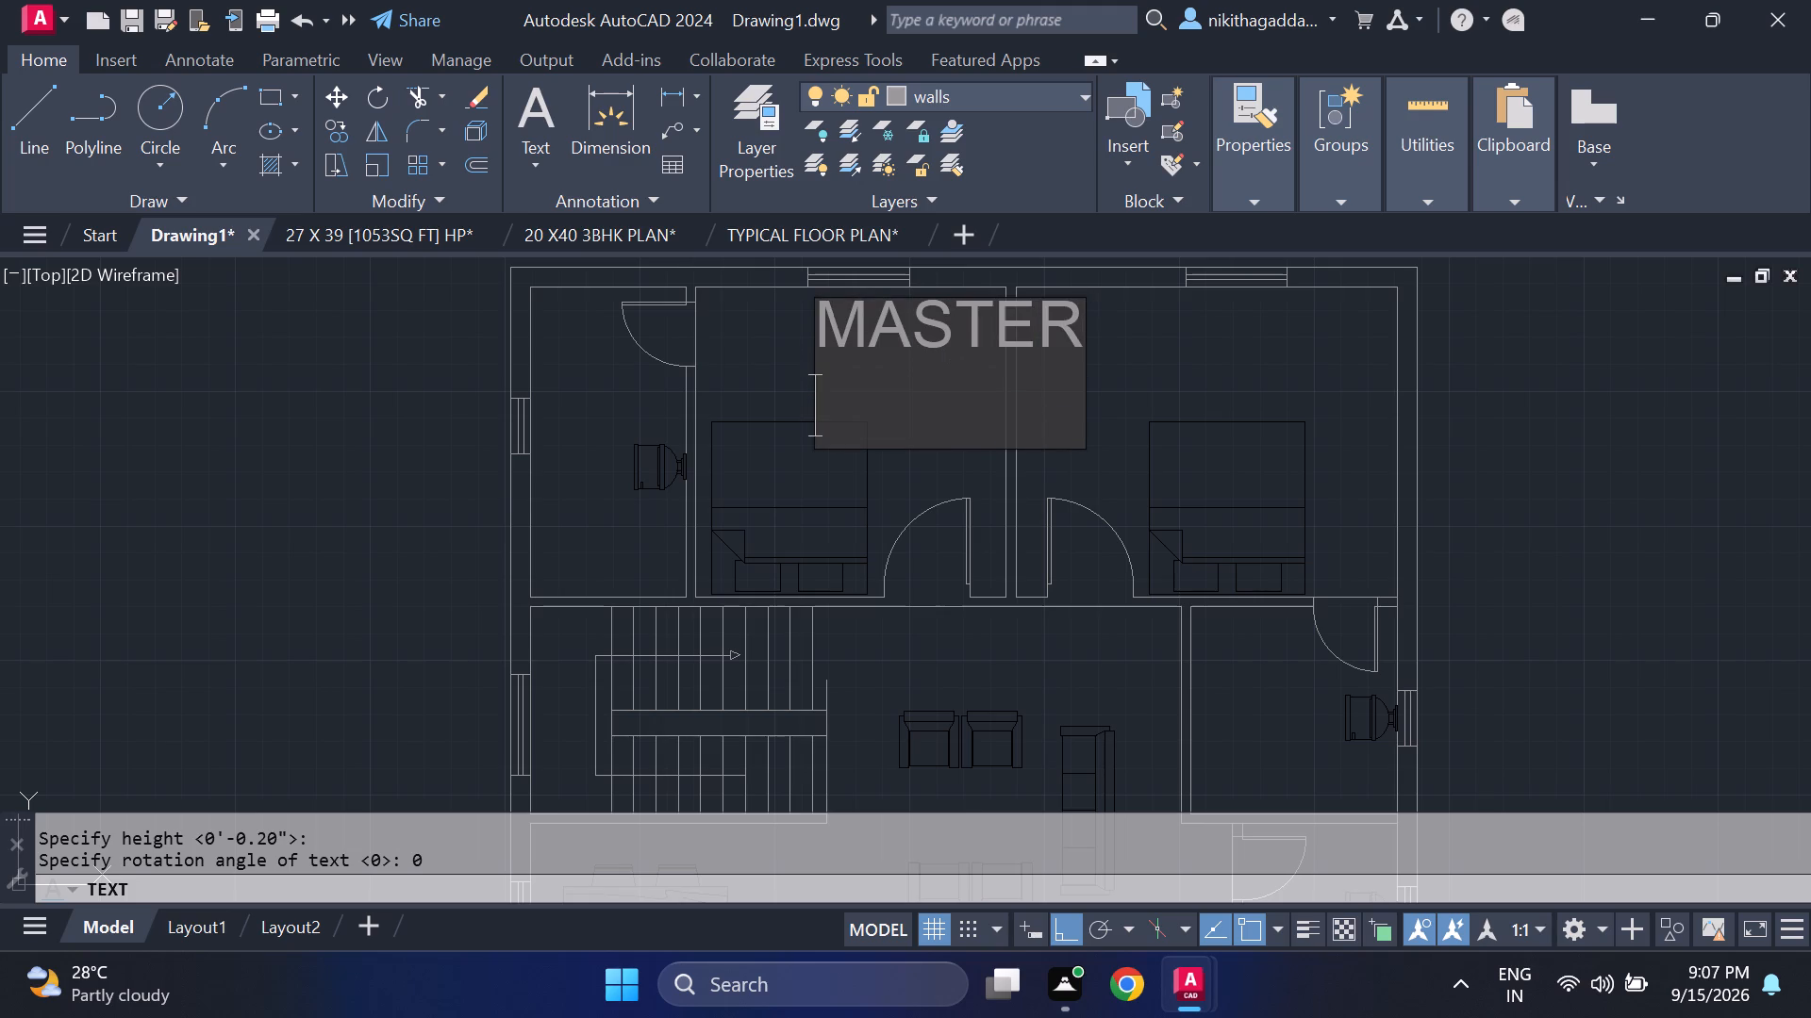
pyautogui.press('Return')
# Scale the "MASTER" text down to about 0.4 times its size from its insertion point.
pyautogui.scroll(-1, 844, 373)
pyautogui.scroll(1, 860, 347)
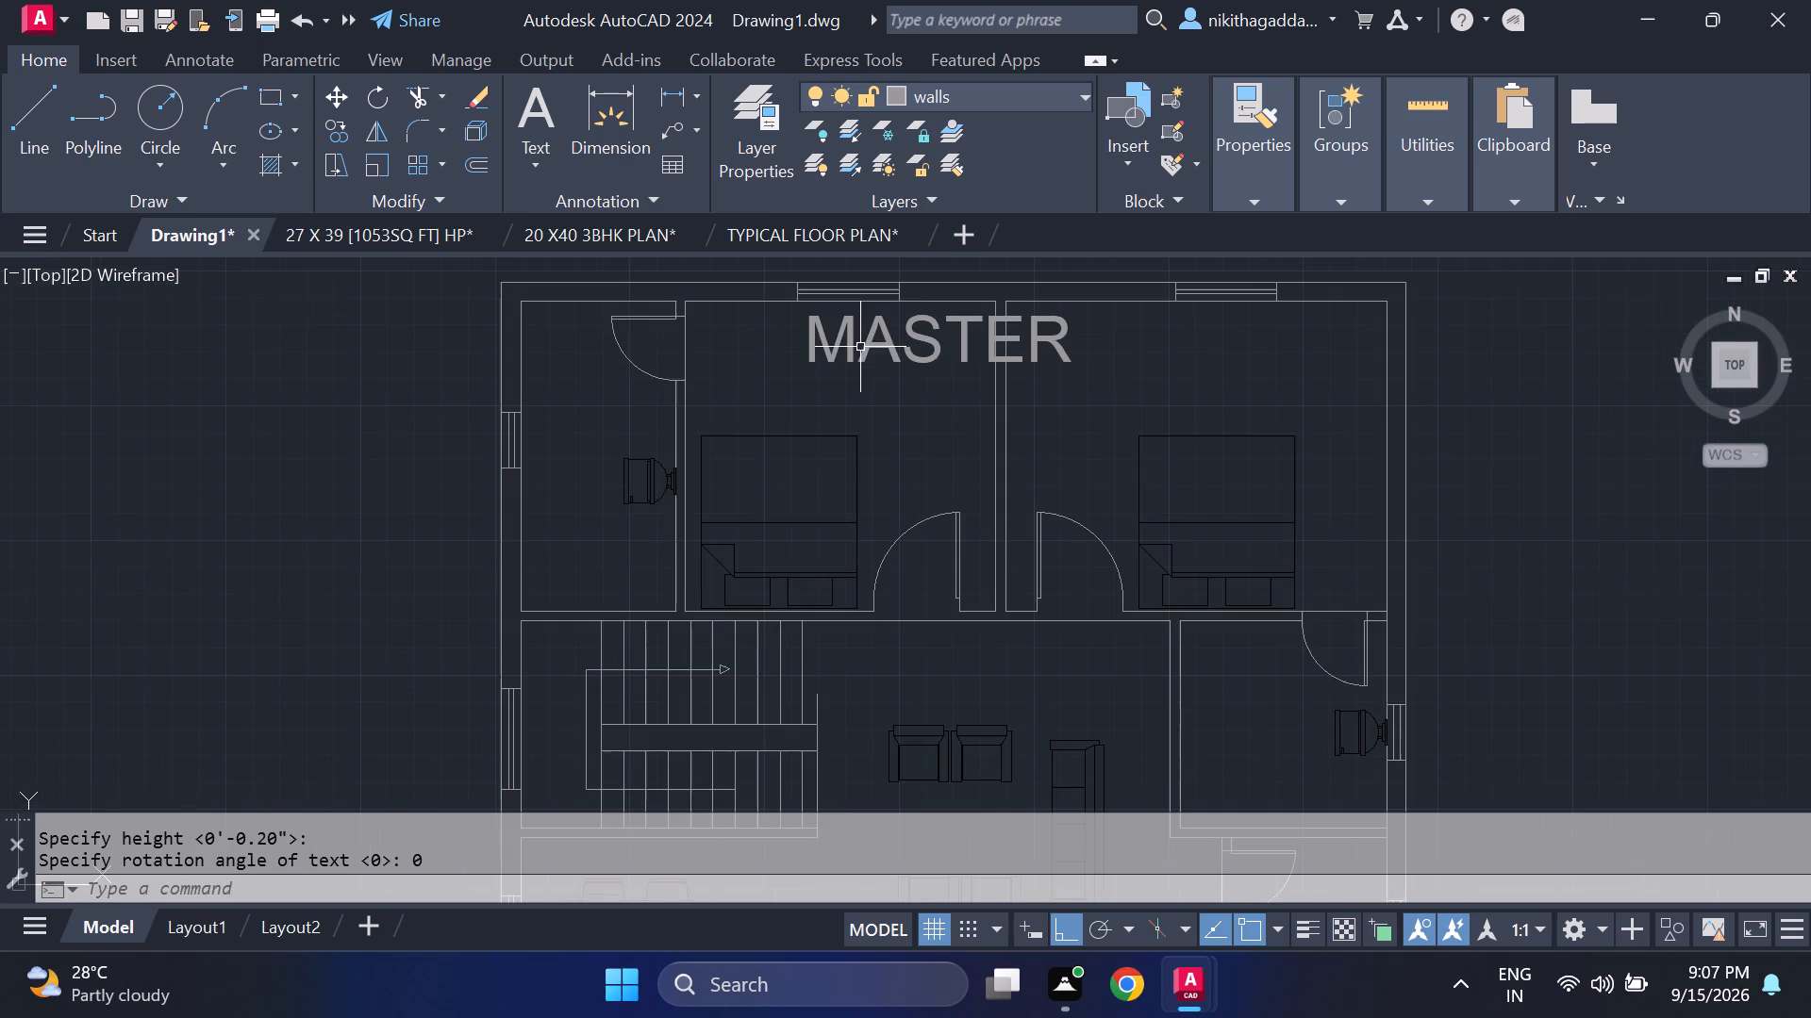
pyautogui.click(856, 310)
pyautogui.click(811, 361)
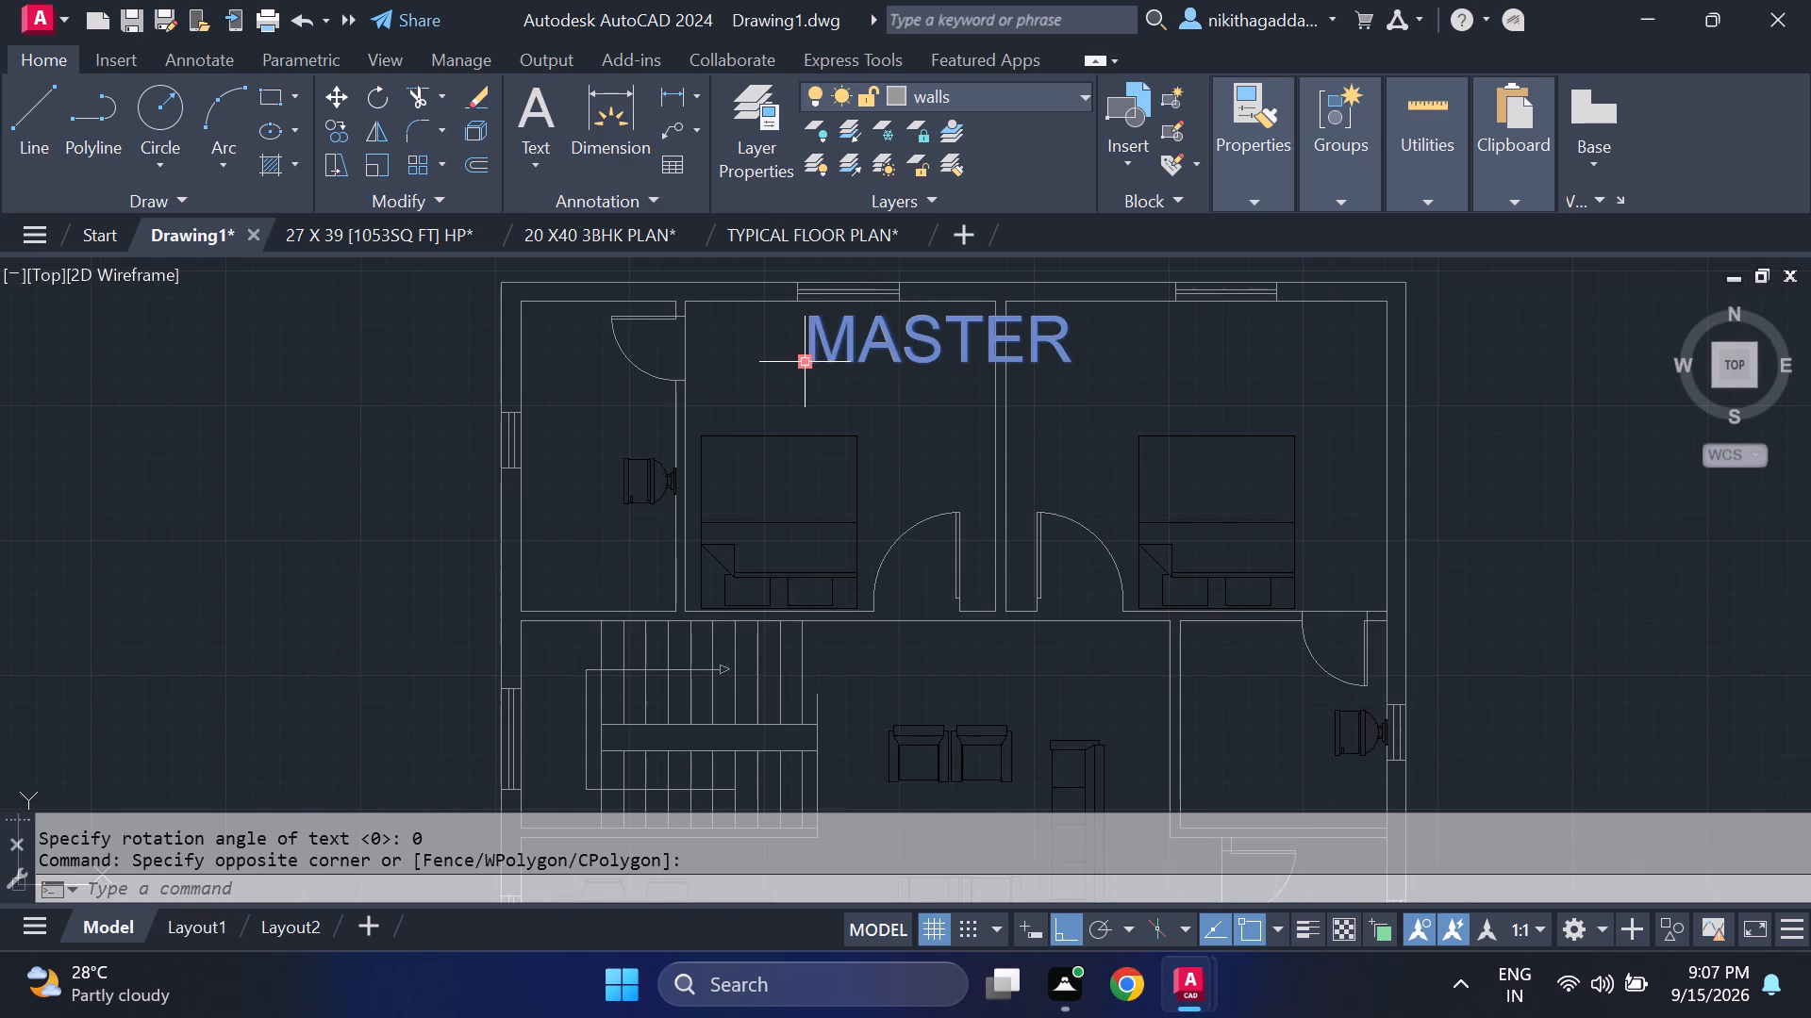
pyautogui.write('SCALE')
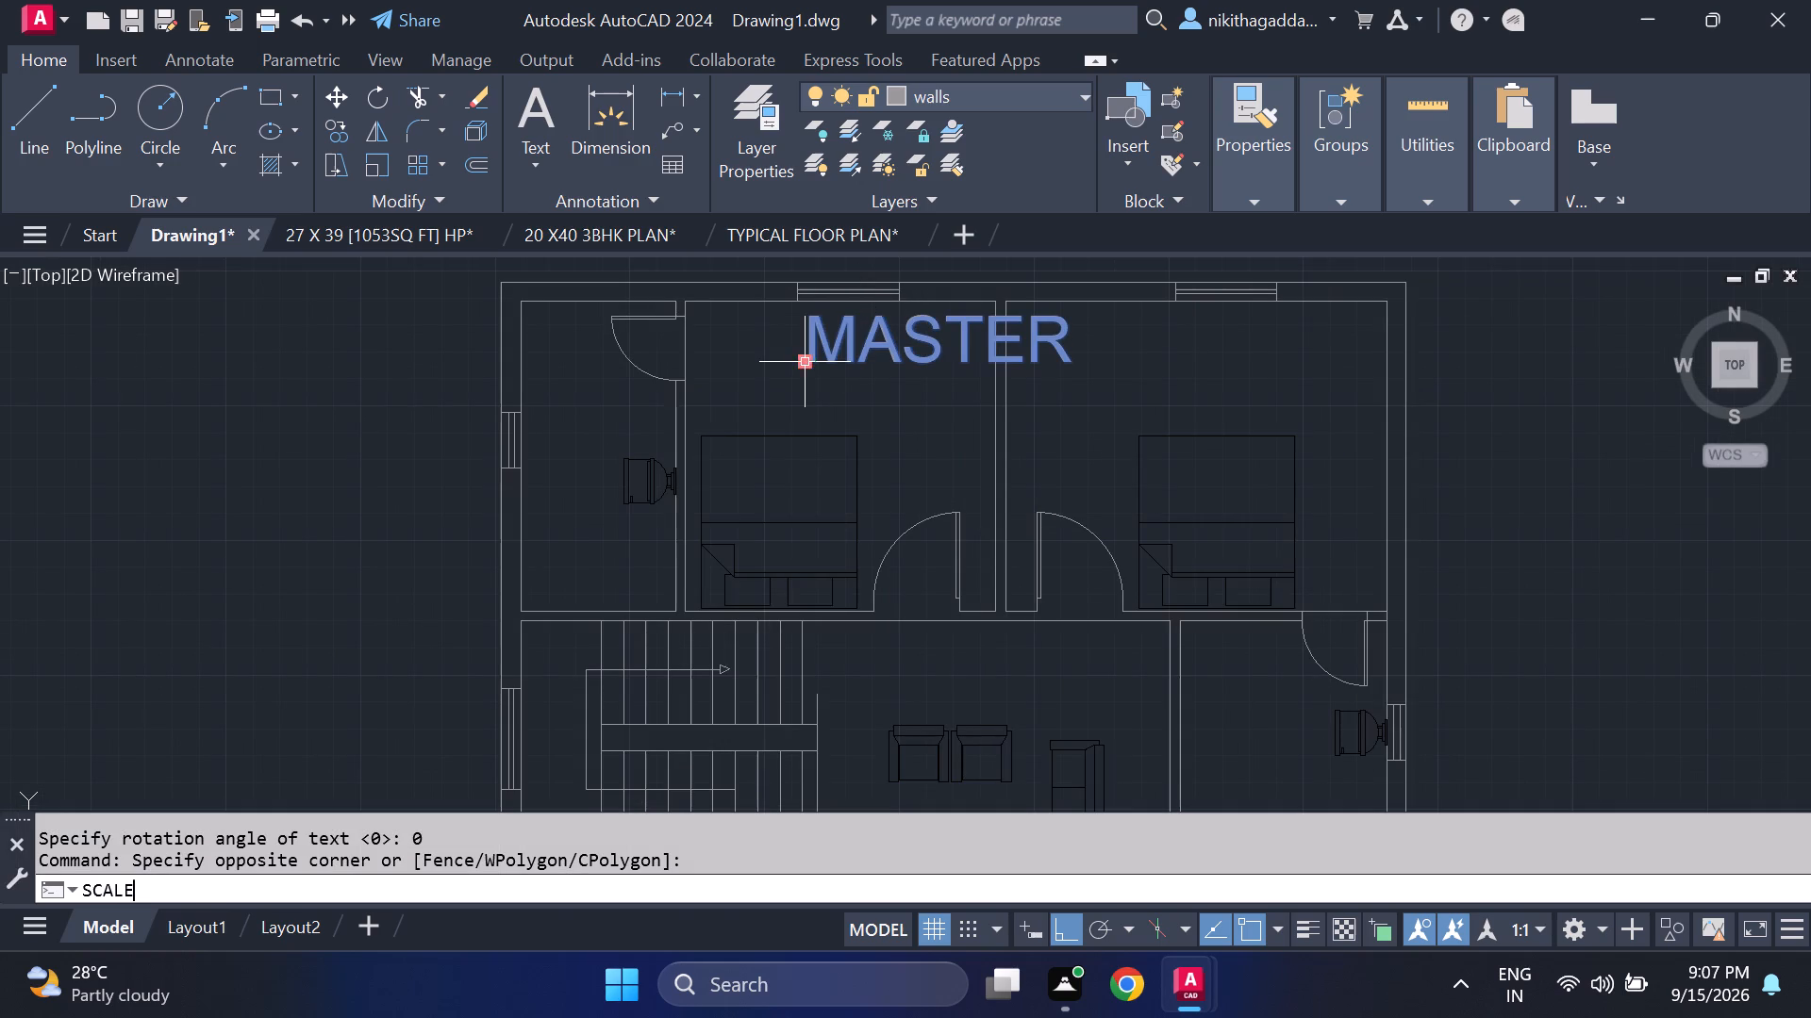
pyautogui.press('Return')
pyautogui.click(811, 362)
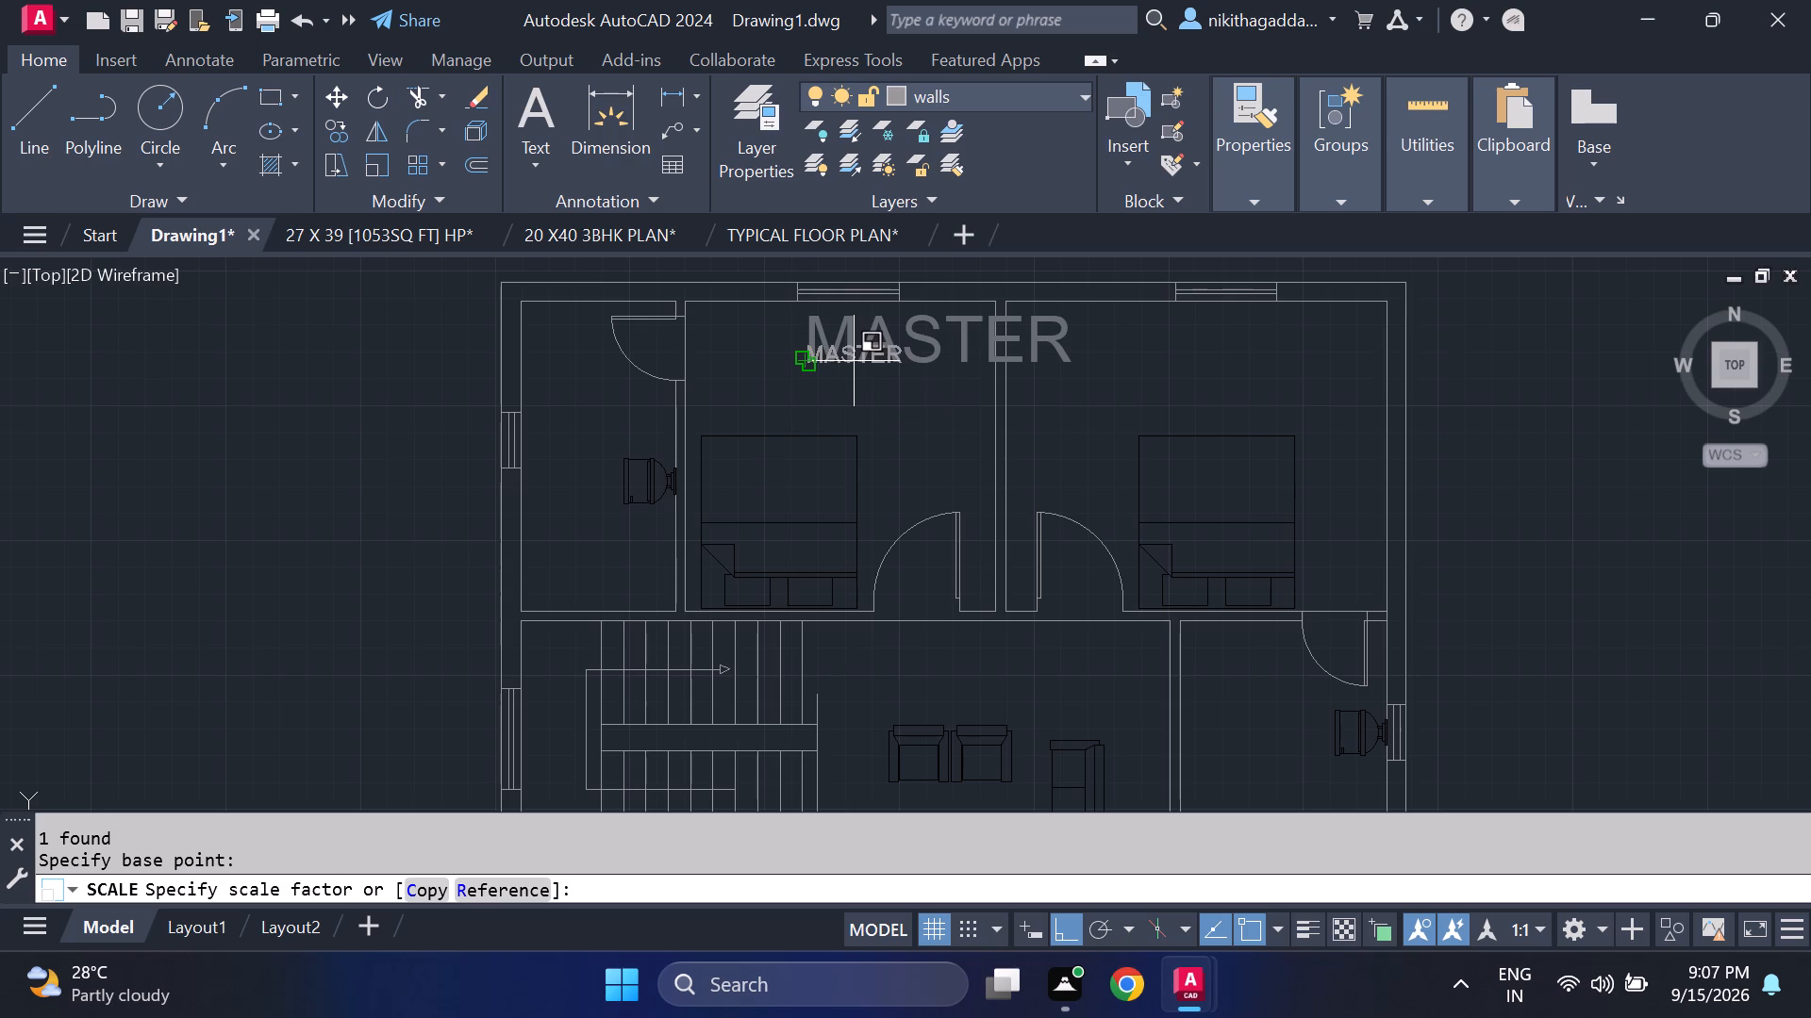
pyautogui.click(854, 361)
pyautogui.click(856, 361)
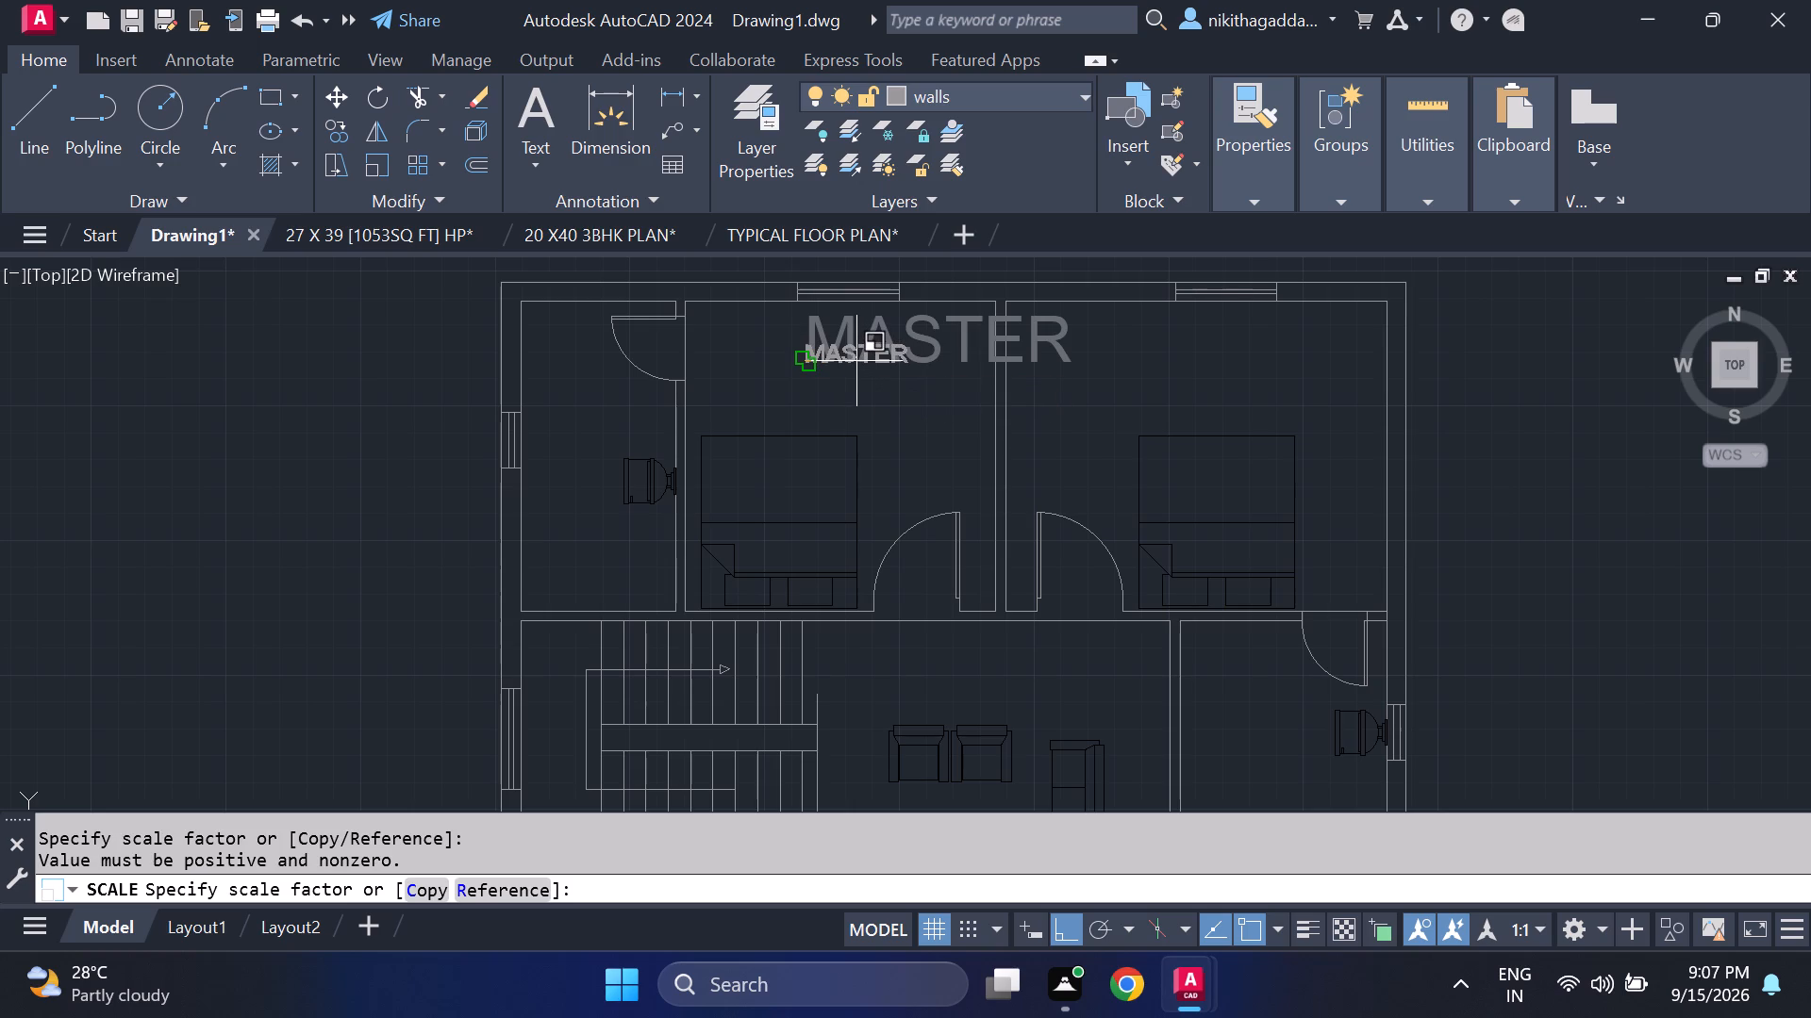
pyautogui.click(856, 360)
# Assign the "MASTER" text to the text layer.
pyautogui.click(889, 333)
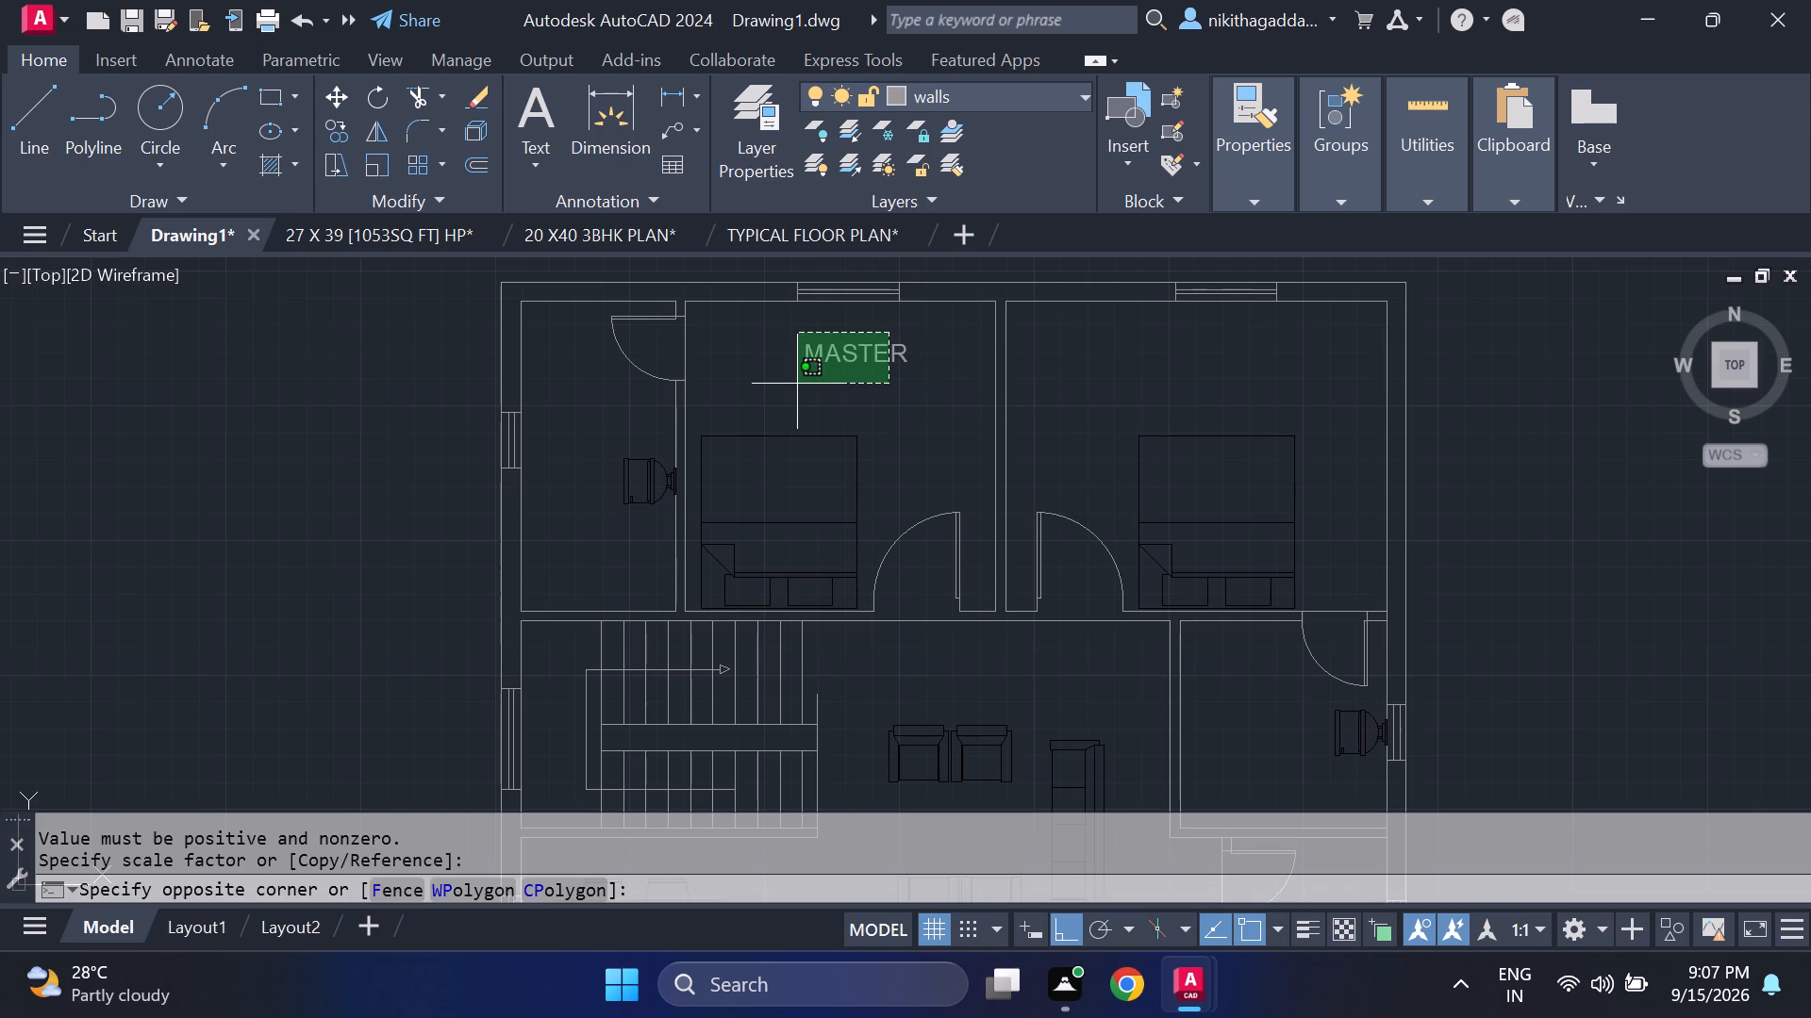
pyautogui.click(797, 382)
pyautogui.click(986, 97)
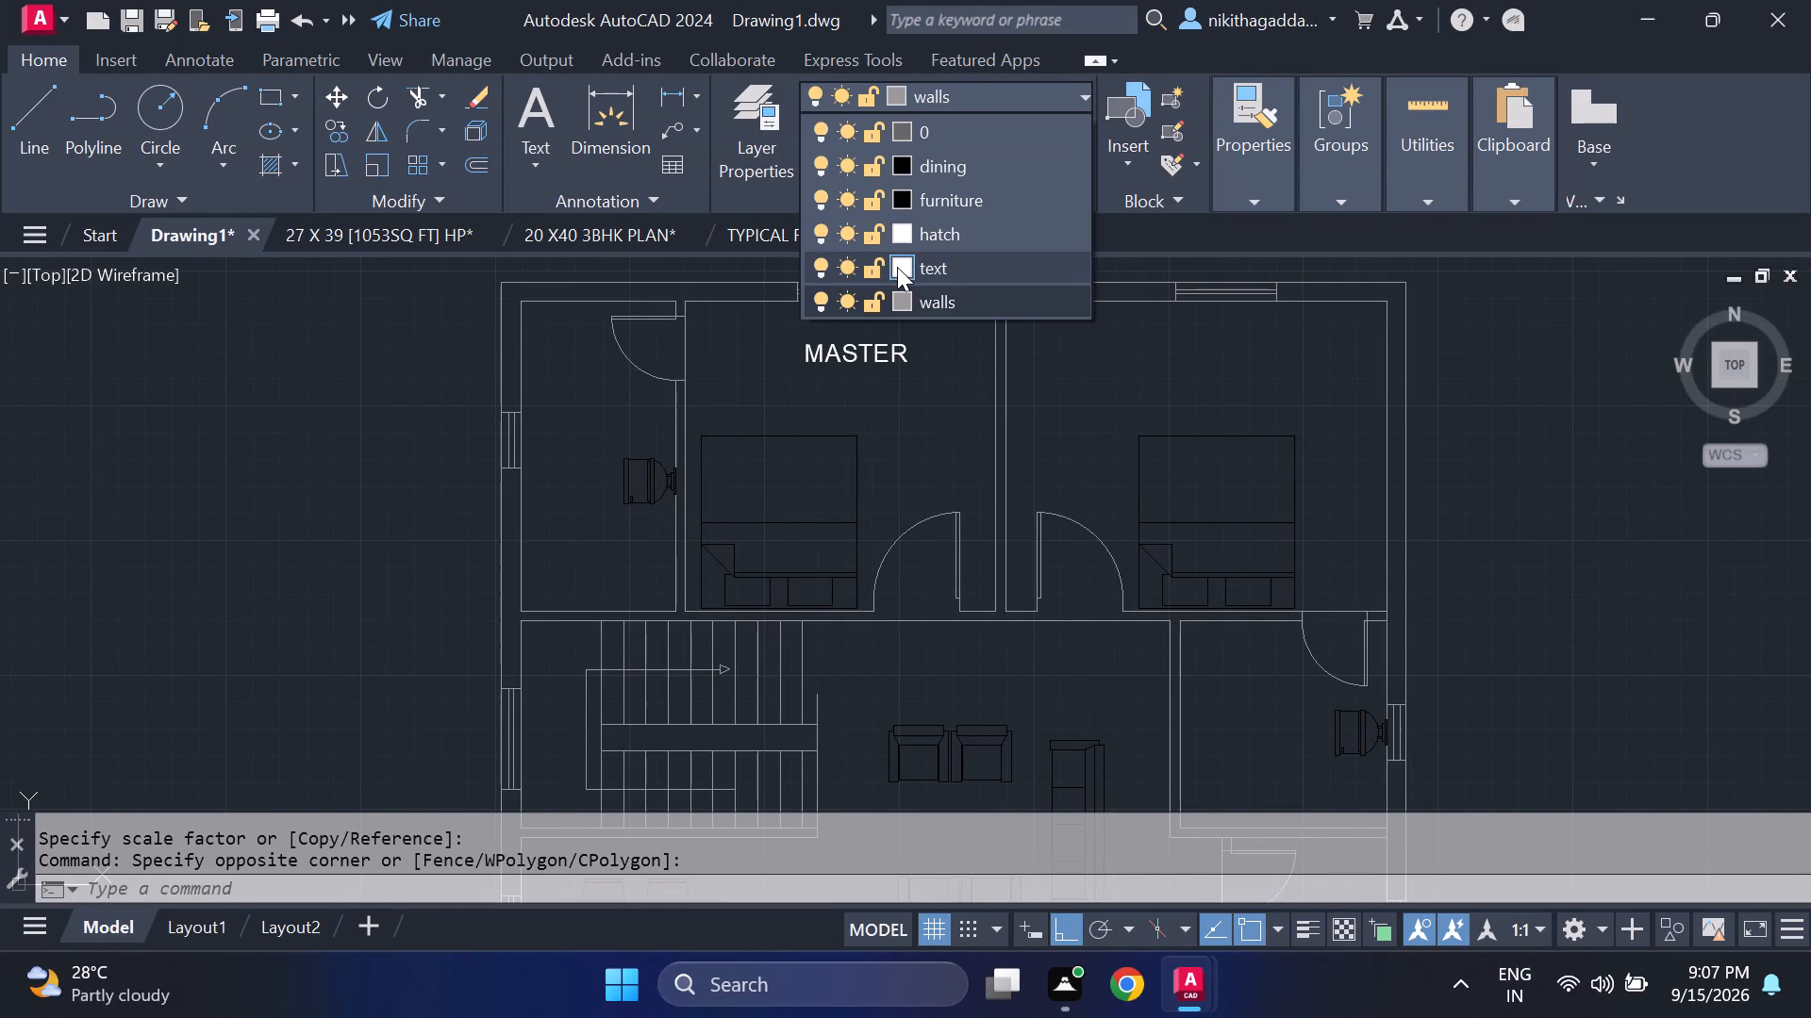
pyautogui.click(921, 268)
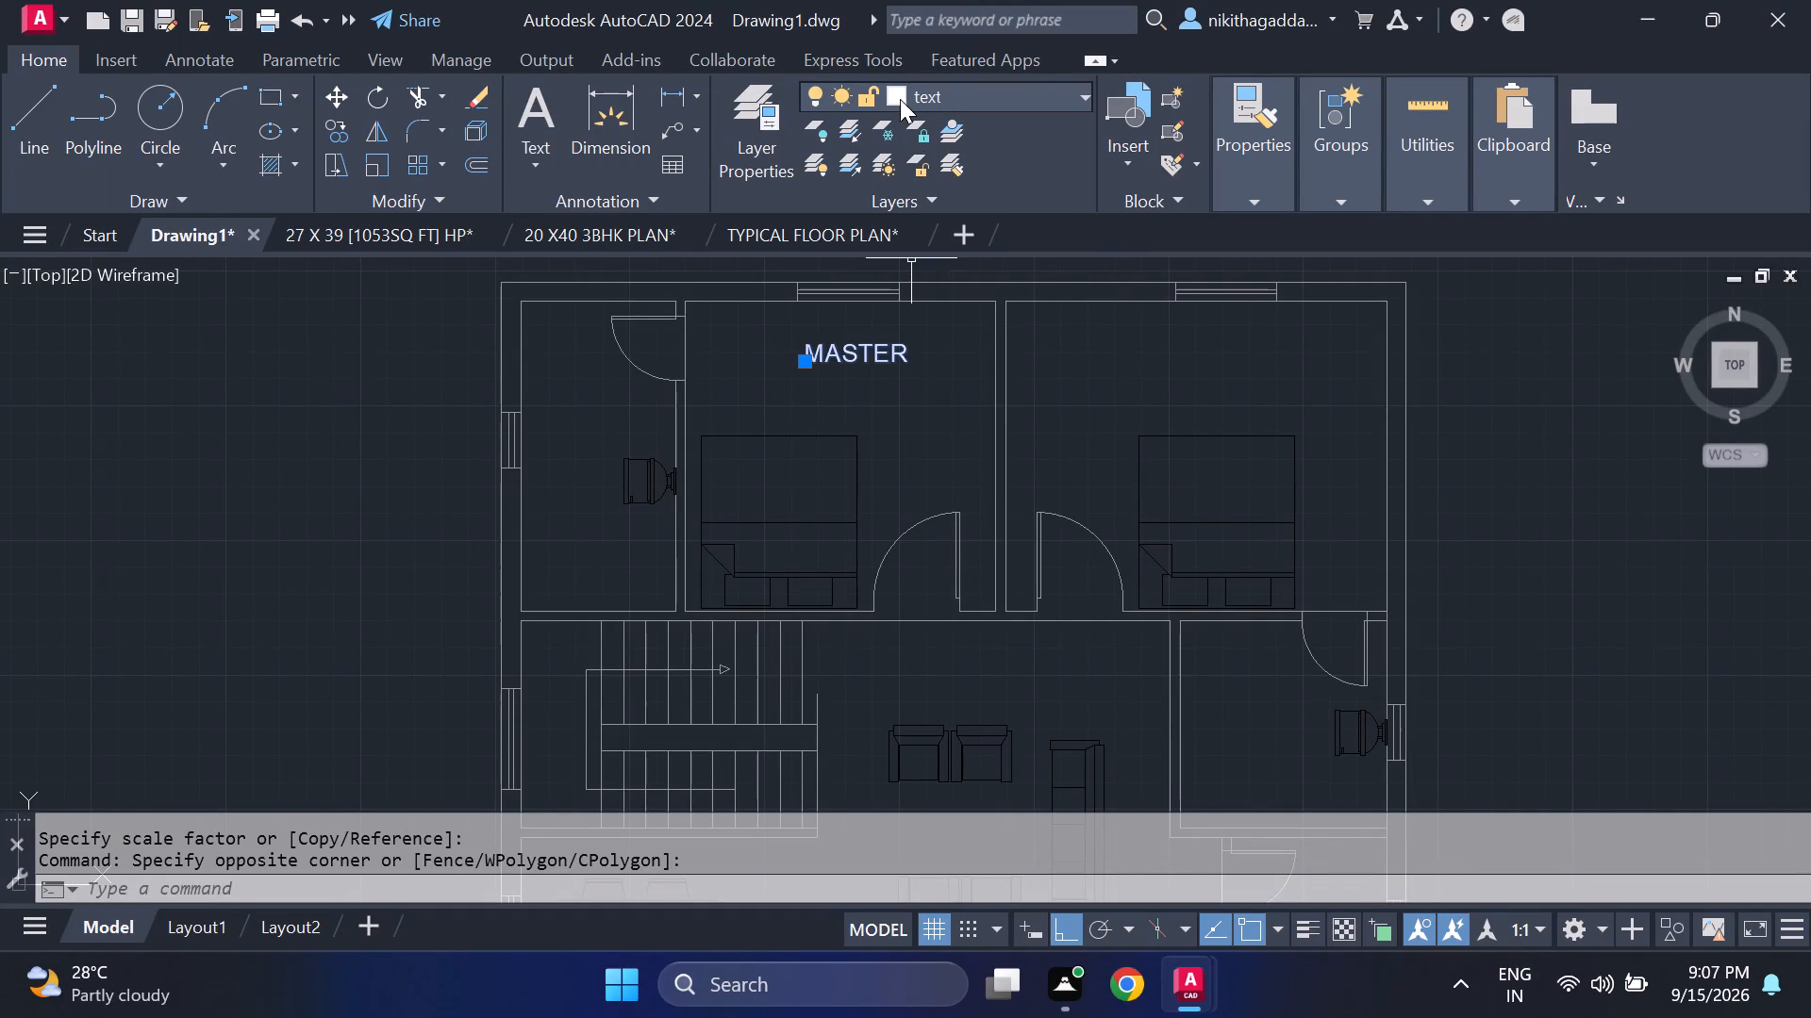
# Change the text layer's colour to index colour 250 (black).
pyautogui.click(893, 93)
pyautogui.click(906, 268)
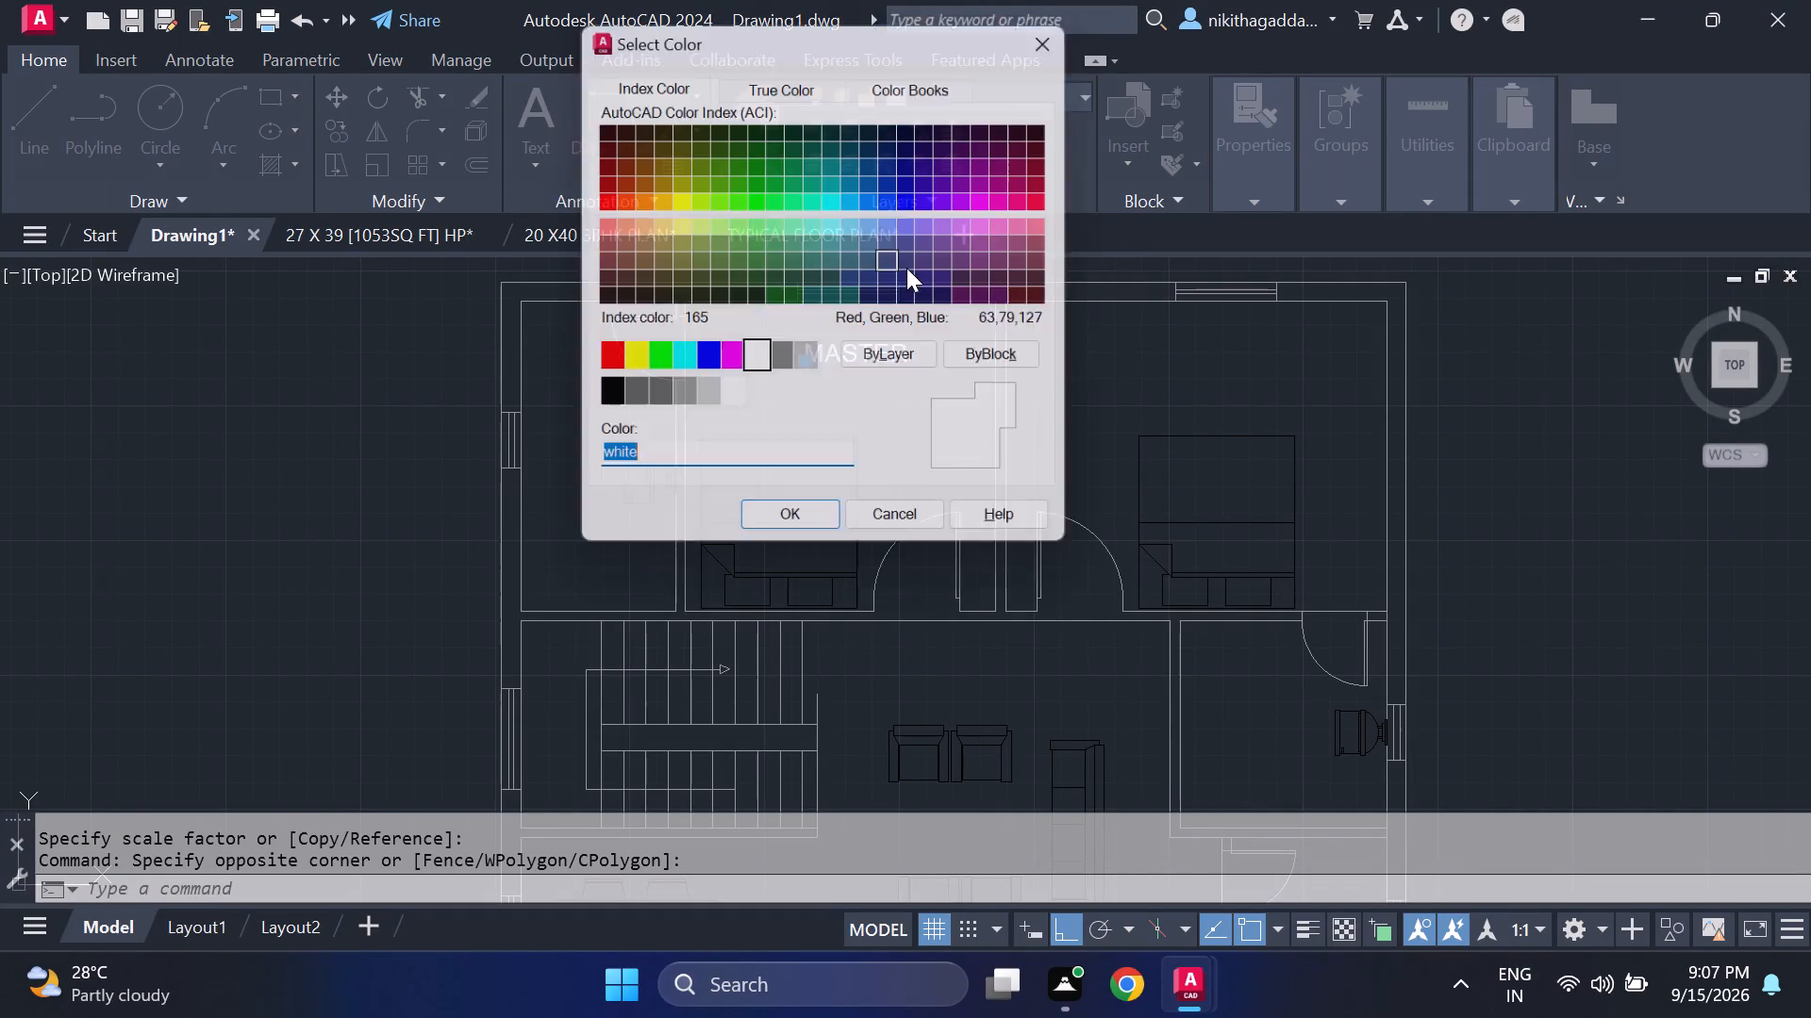
pyautogui.click(611, 402)
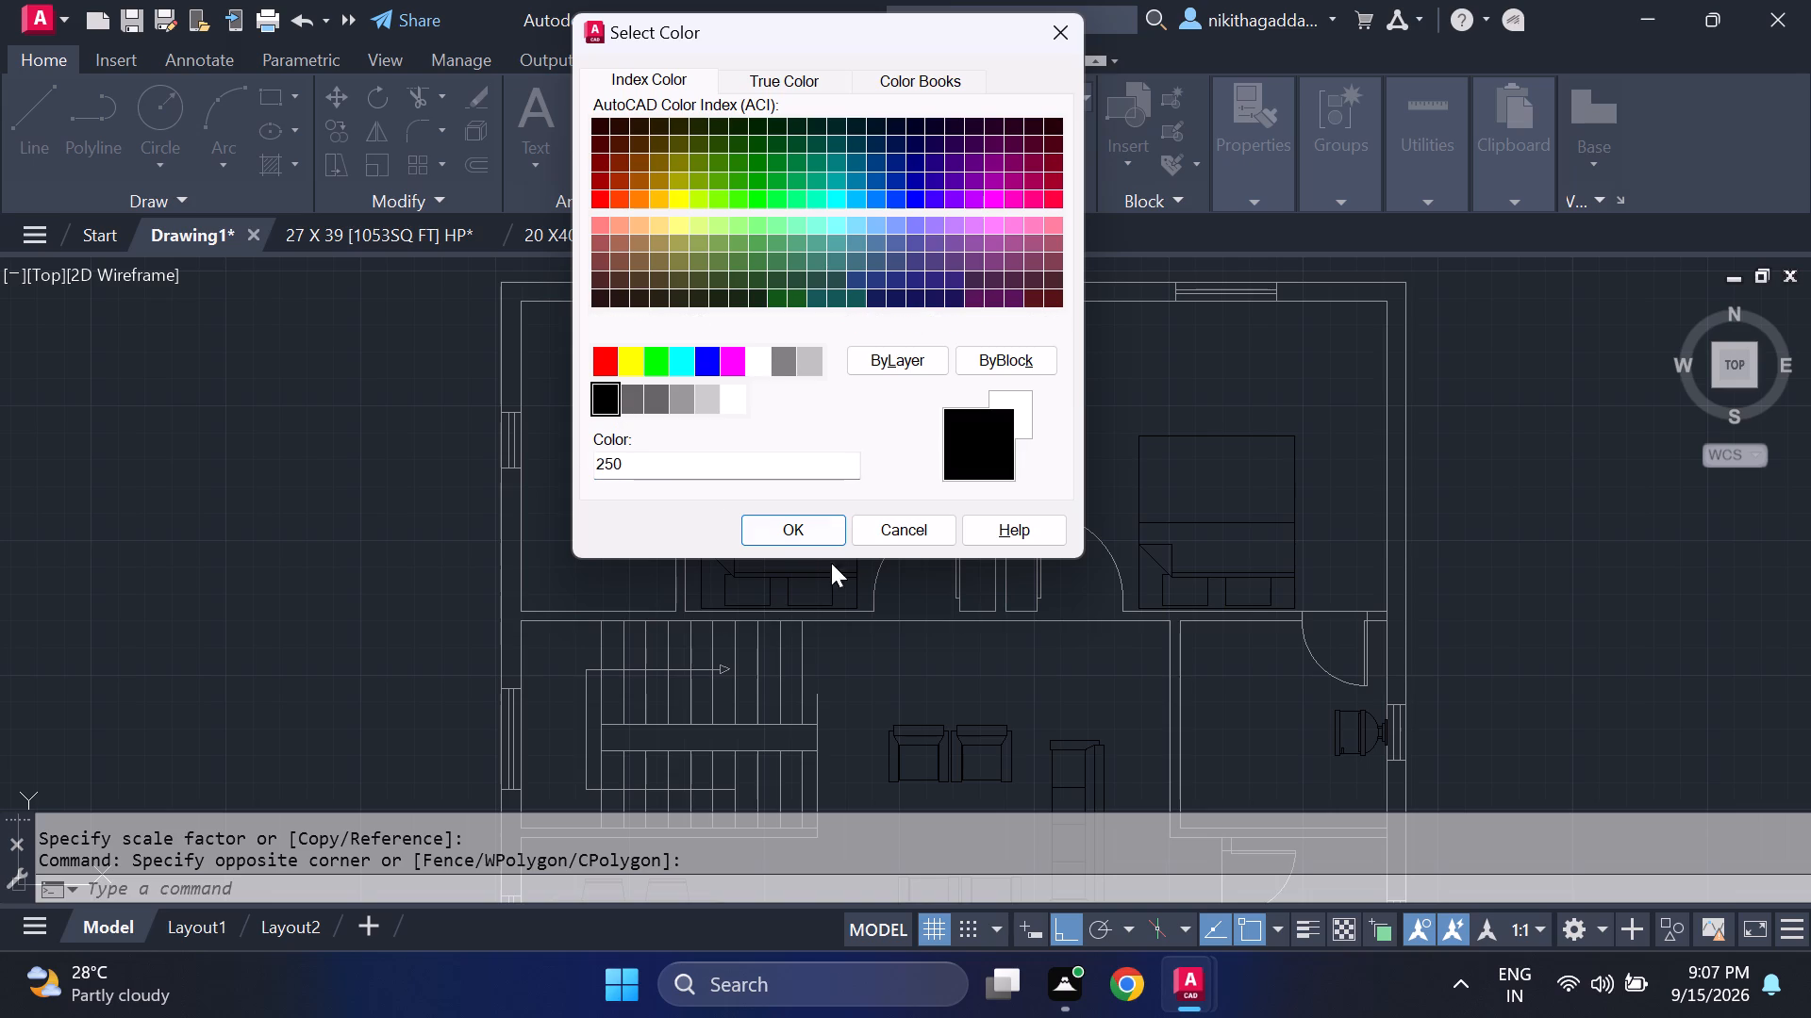
pyautogui.click(824, 532)
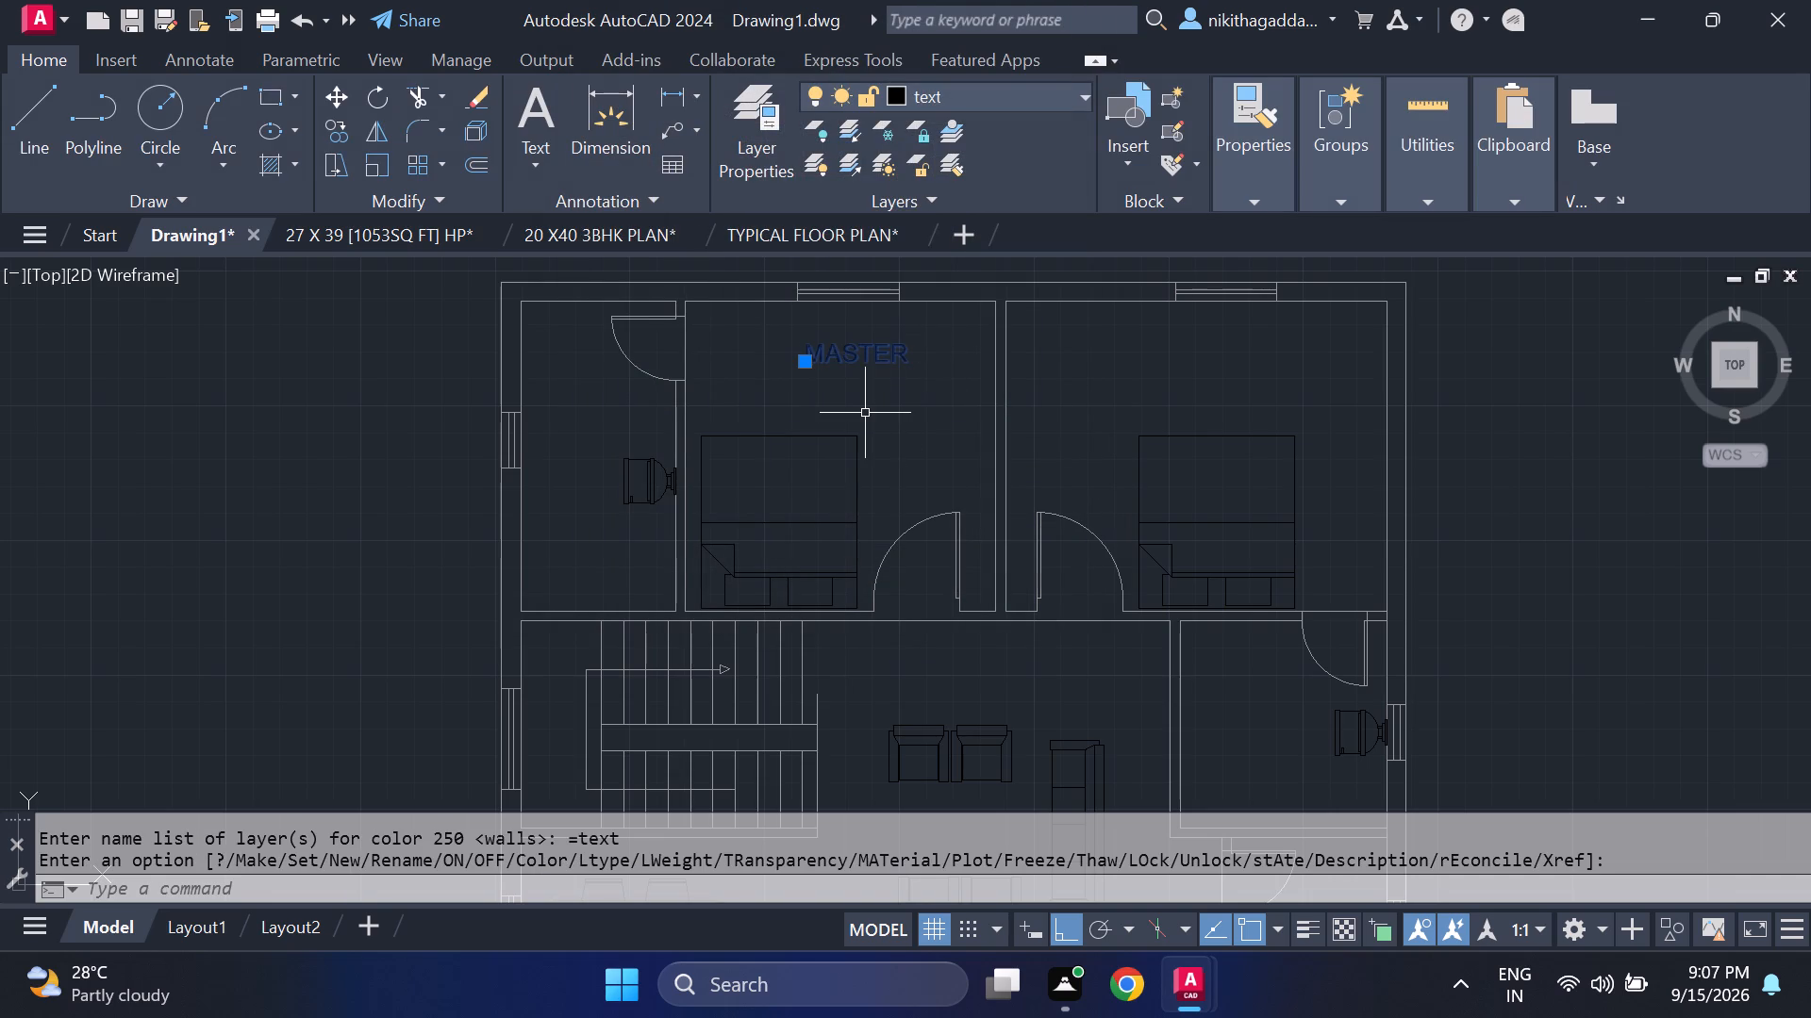
pyautogui.press('Escape')
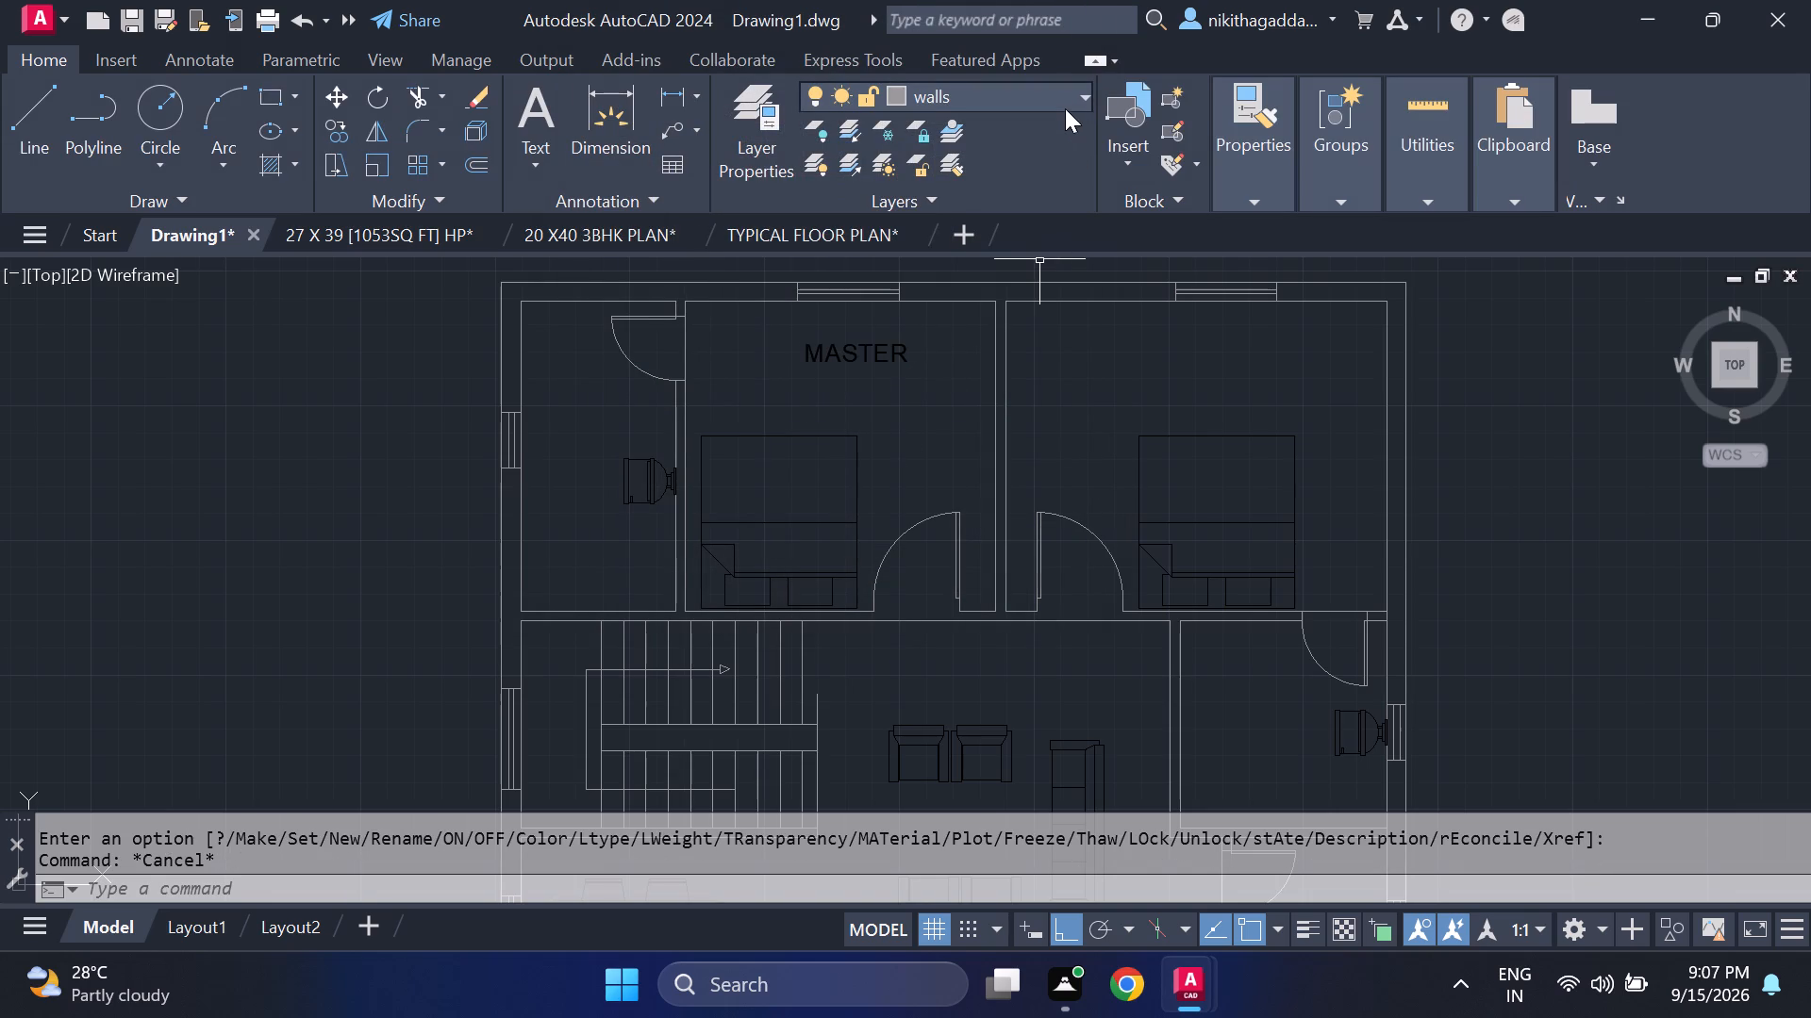
# Make the text layer the current layer.
pyautogui.click(1065, 103)
pyautogui.click(959, 271)
# Copy the "MASTER" text straight down to form a second line just below it in the western bedroom.
pyautogui.scroll(1, 830, 343)
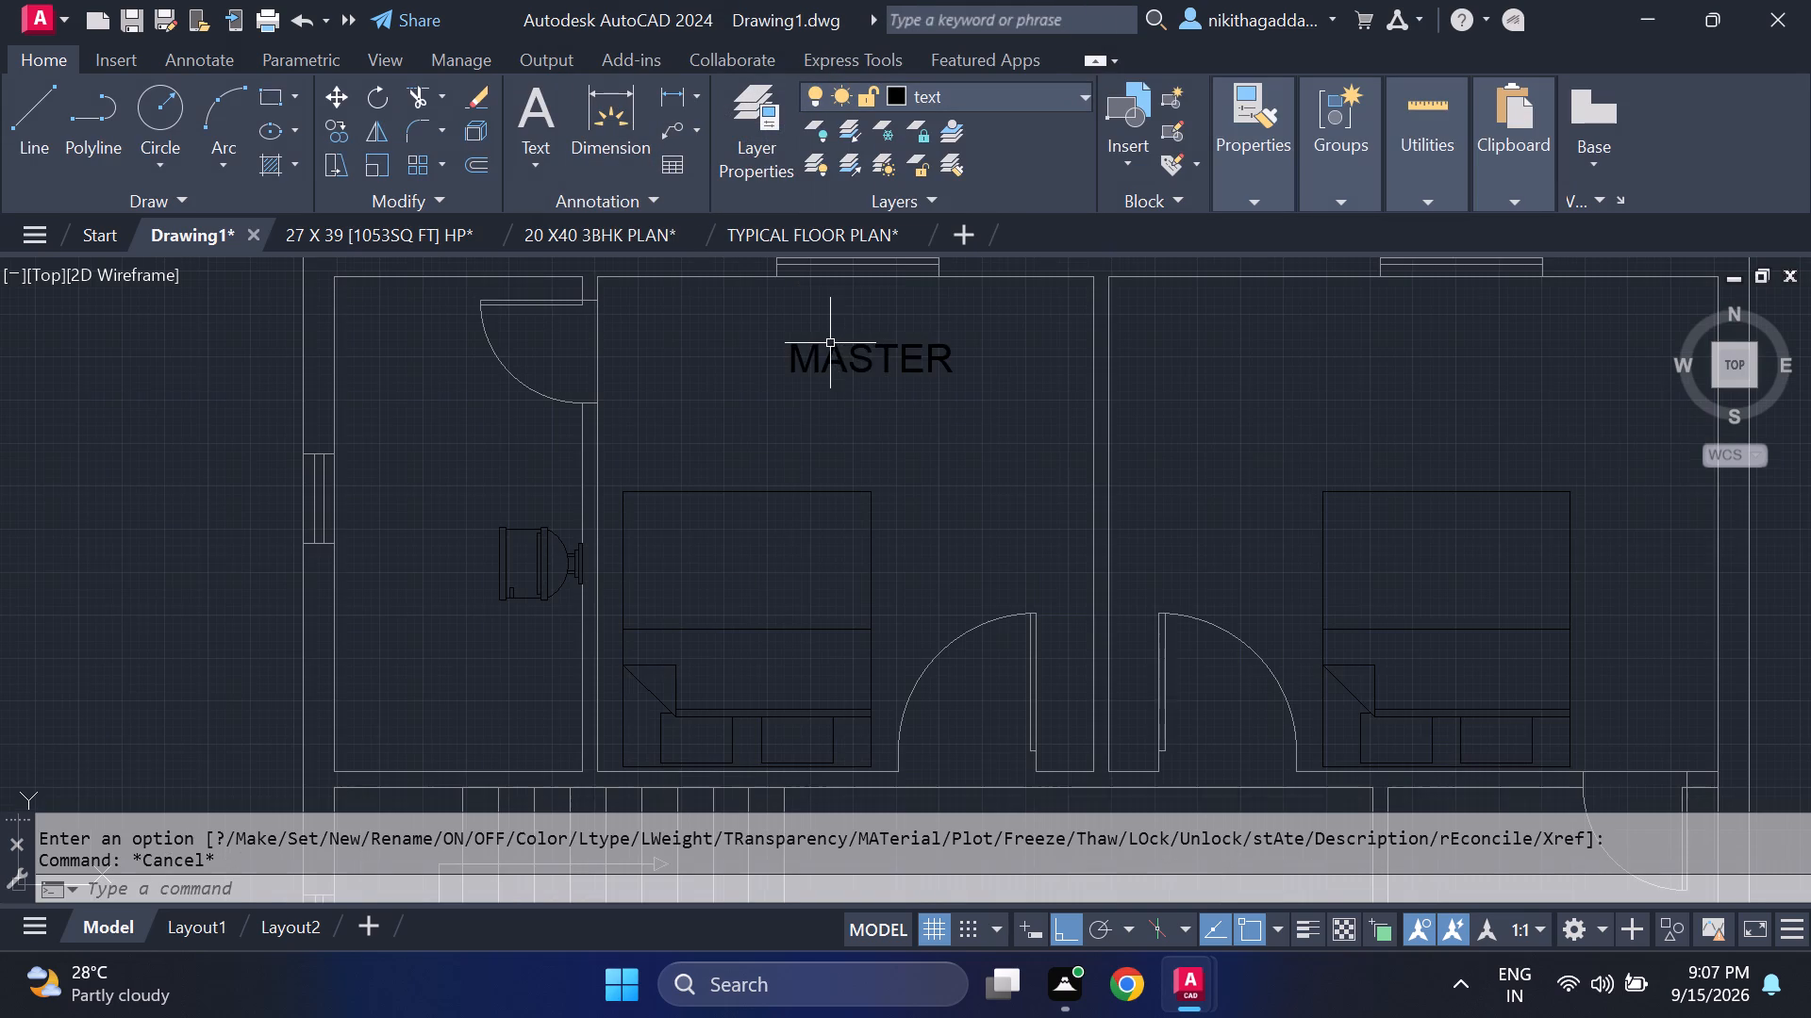
pyautogui.click(924, 330)
pyautogui.click(795, 392)
pyautogui.write('CO')
pyautogui.press('Return')
pyautogui.click(795, 392)
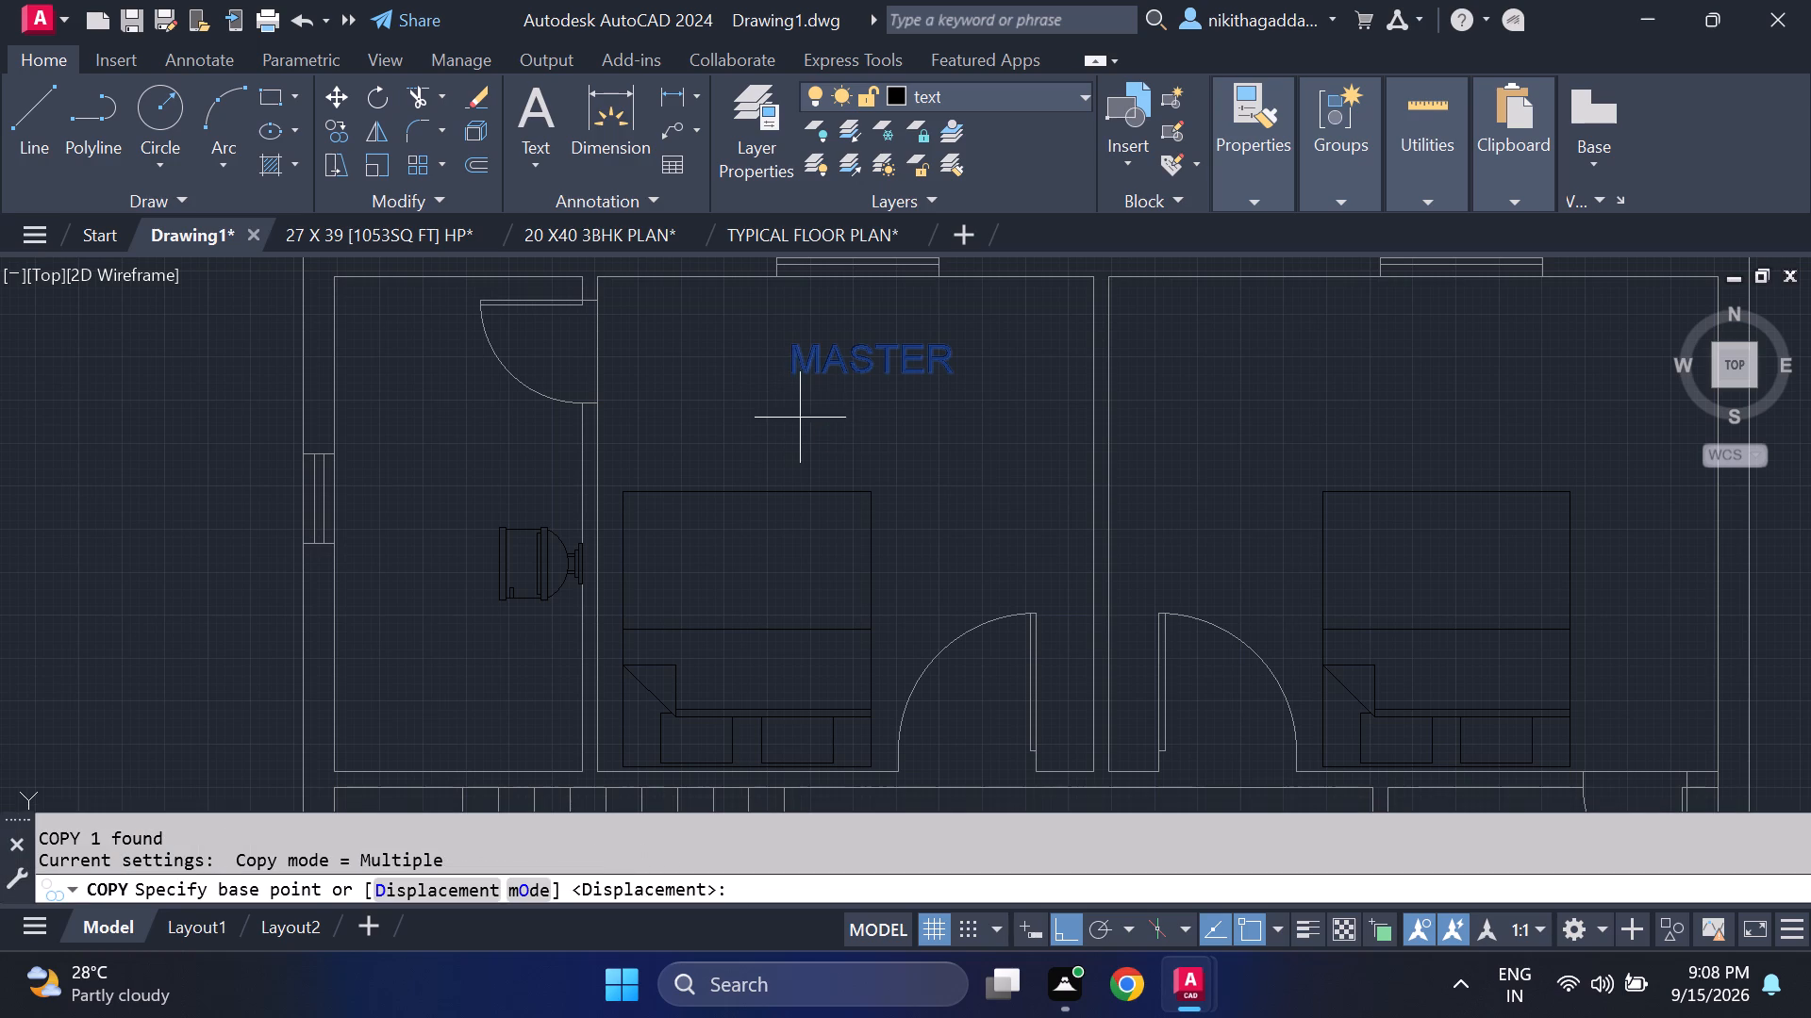
pyautogui.click(815, 371)
pyautogui.click(785, 424)
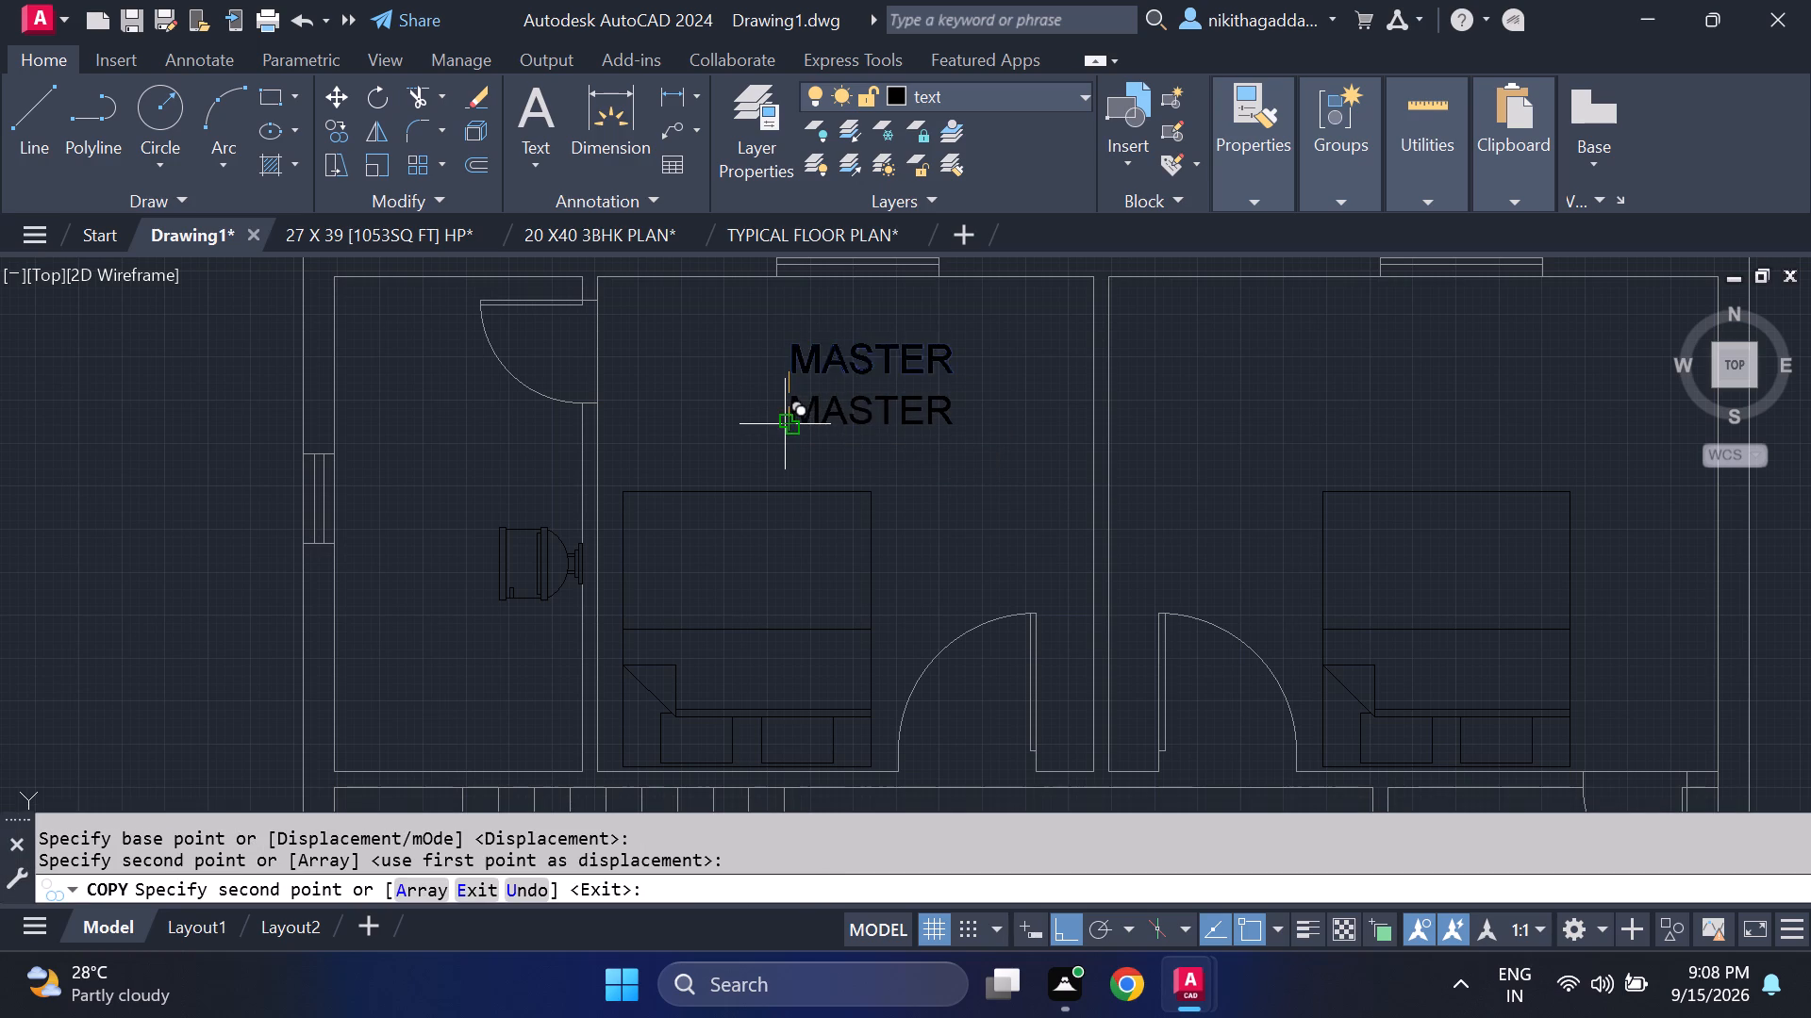
pyautogui.press('Escape')
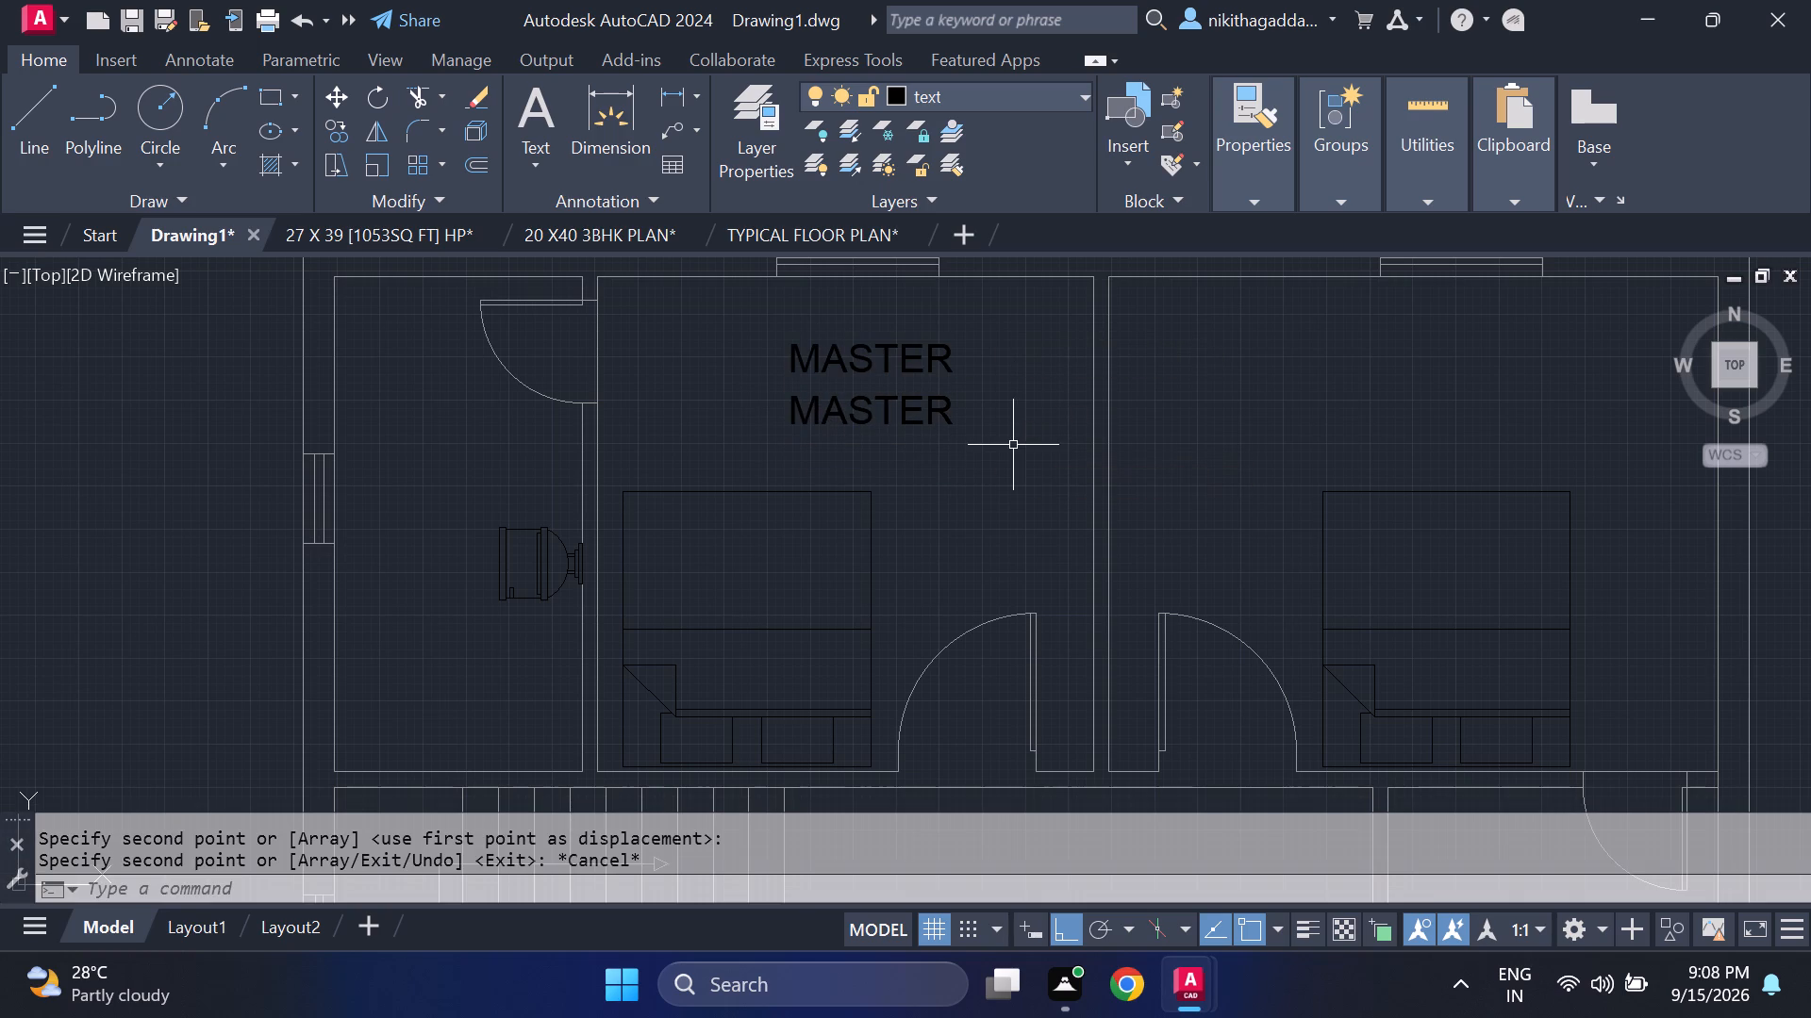
# Change the lower "MASTER" copy to read "BEDROOM".
pyautogui.doubleClick(915, 415)
pyautogui.press('Delete')
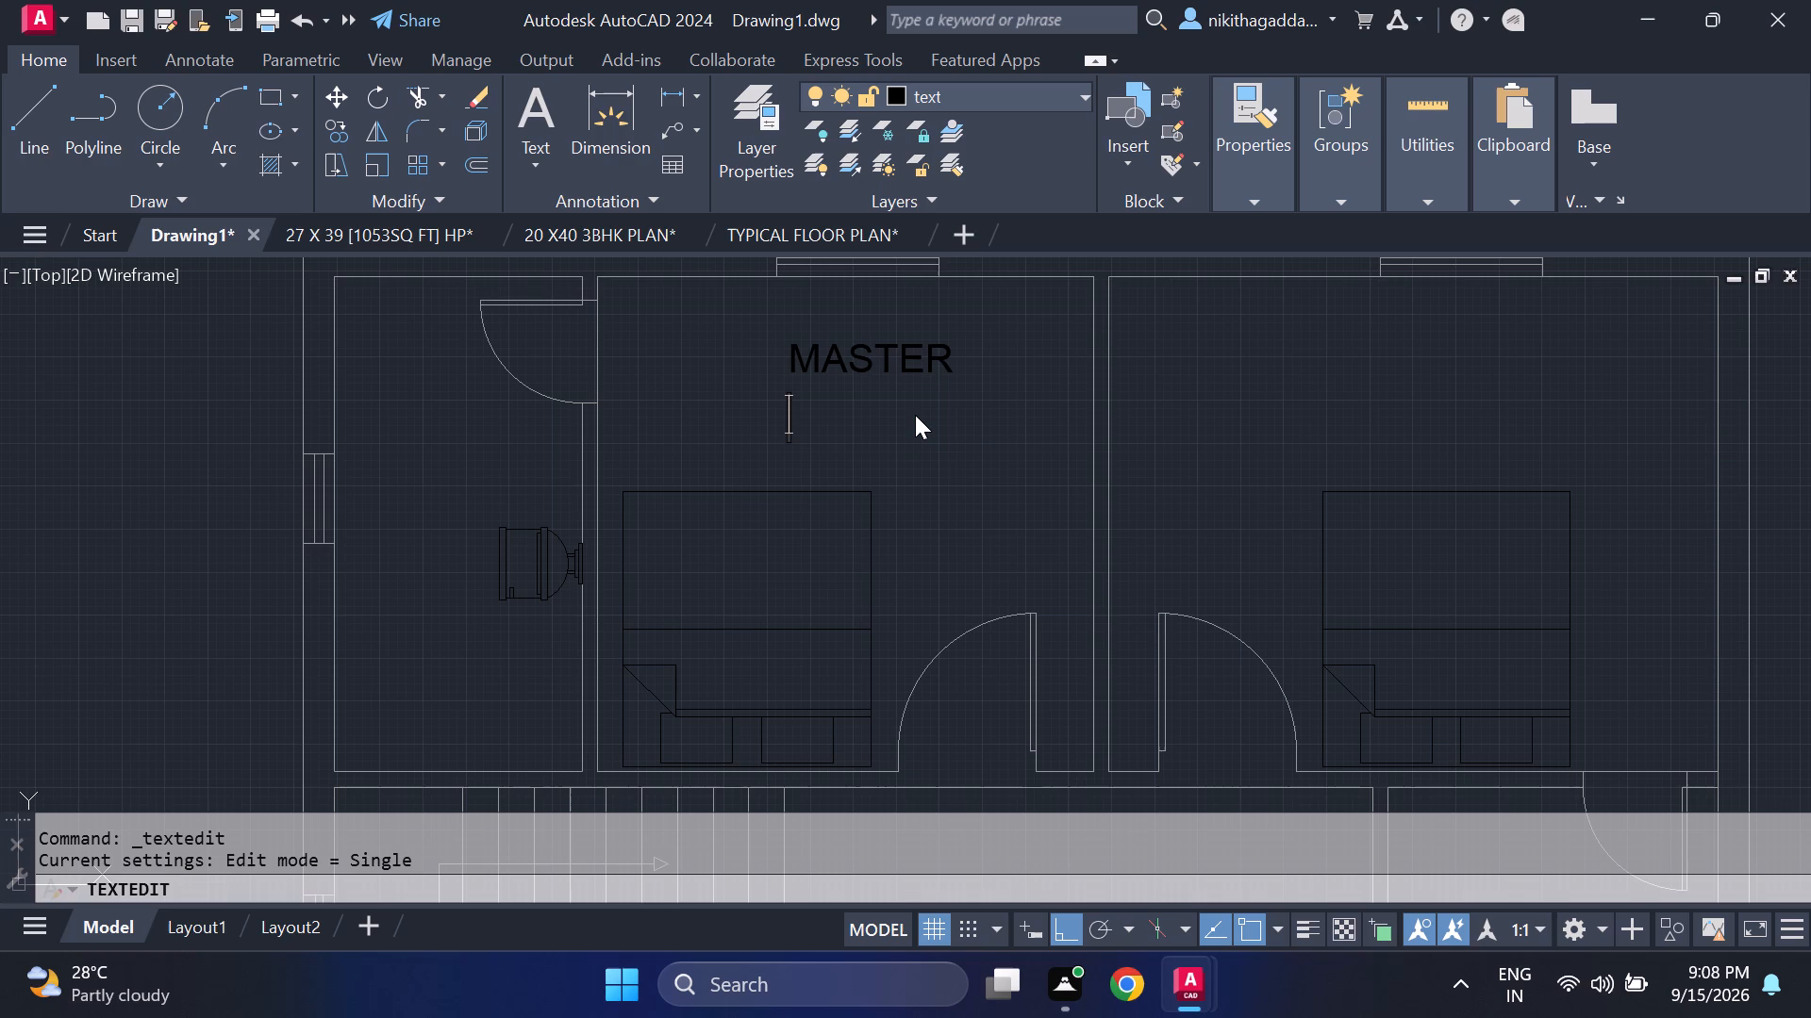
pyautogui.write('BEDROOM')
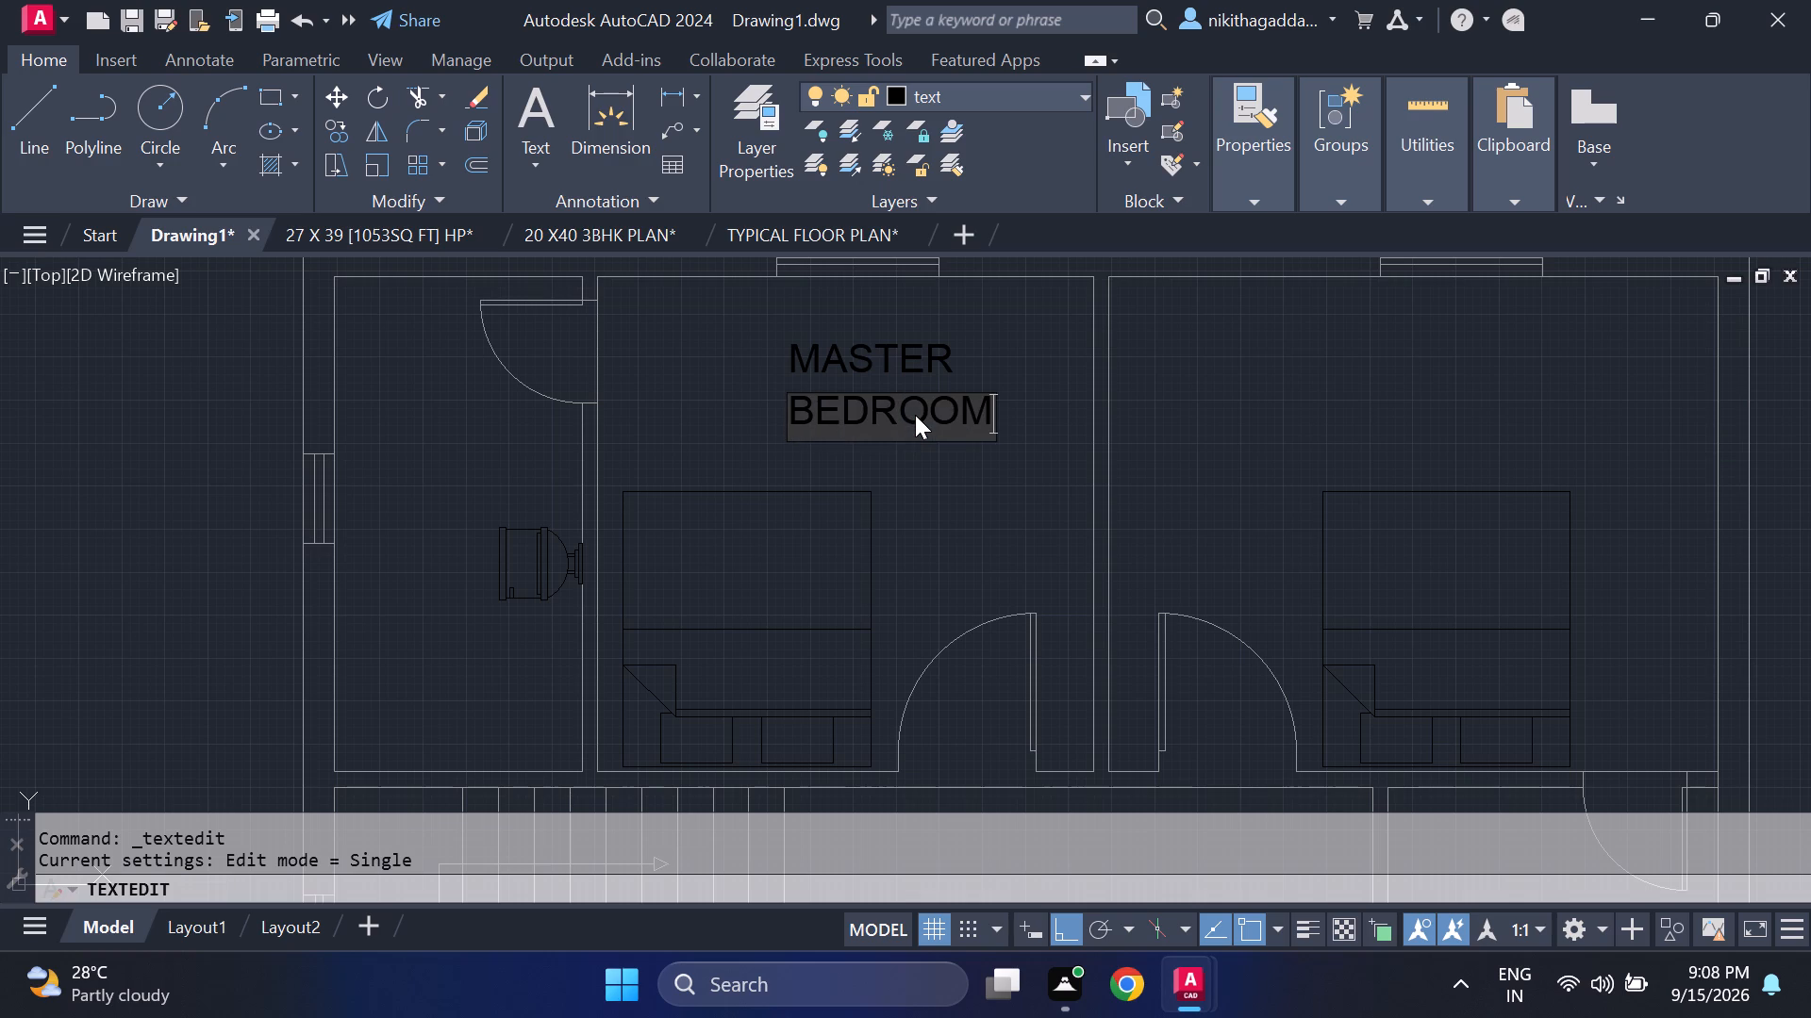
pyautogui.press('Return')
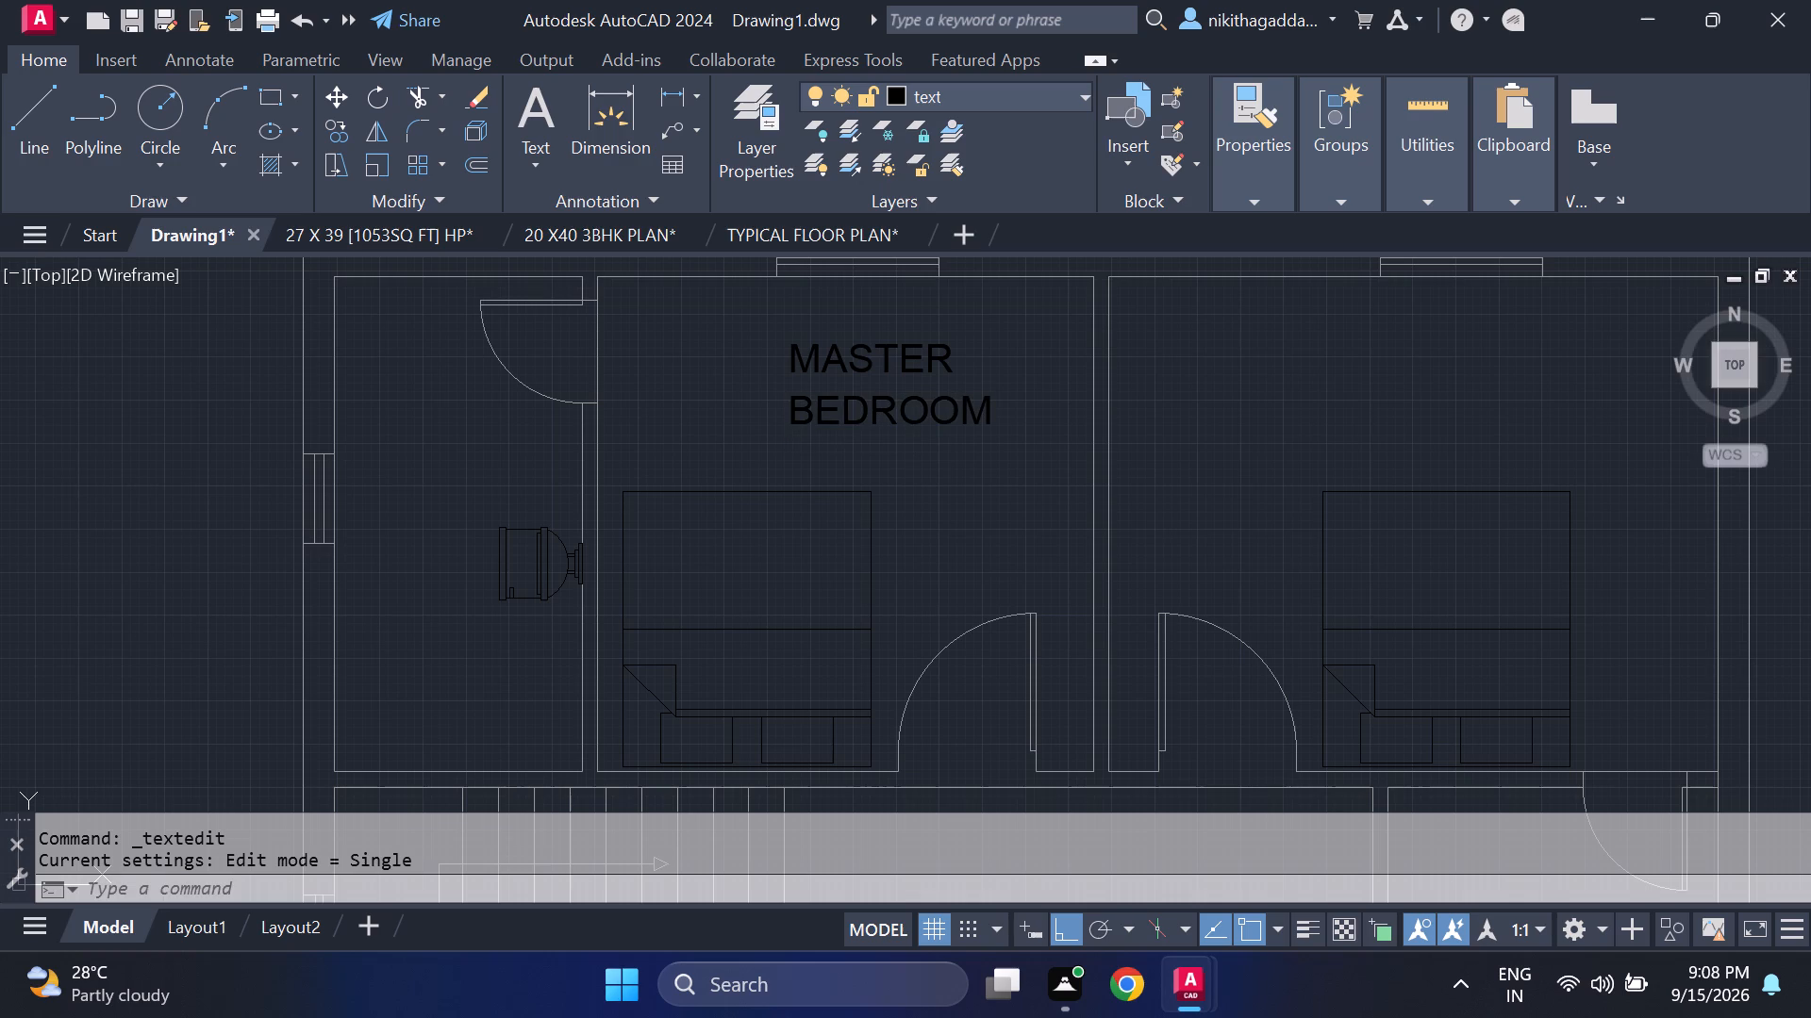
# Copy the two-line "MASTER BEDROOM" label horizontally into the eastern bedroom, above the bed.
pyautogui.scroll(-2, 925, 418)
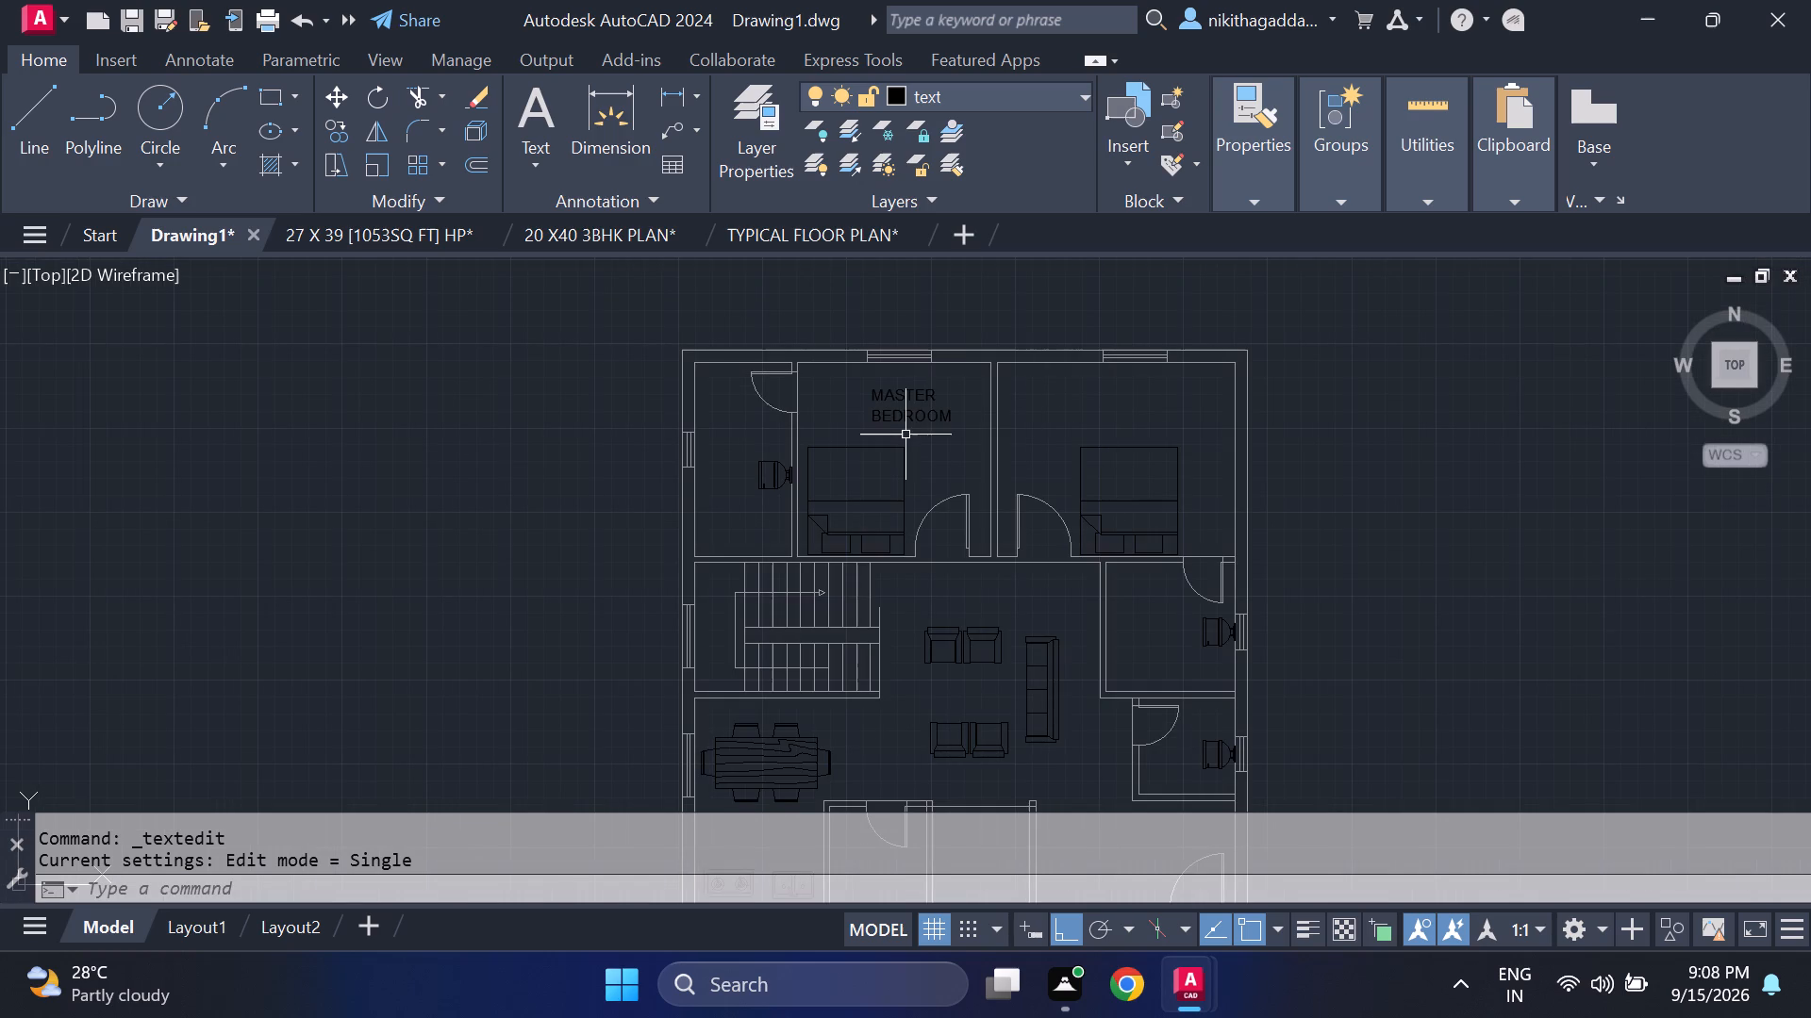
pyautogui.scroll(1, 887, 427)
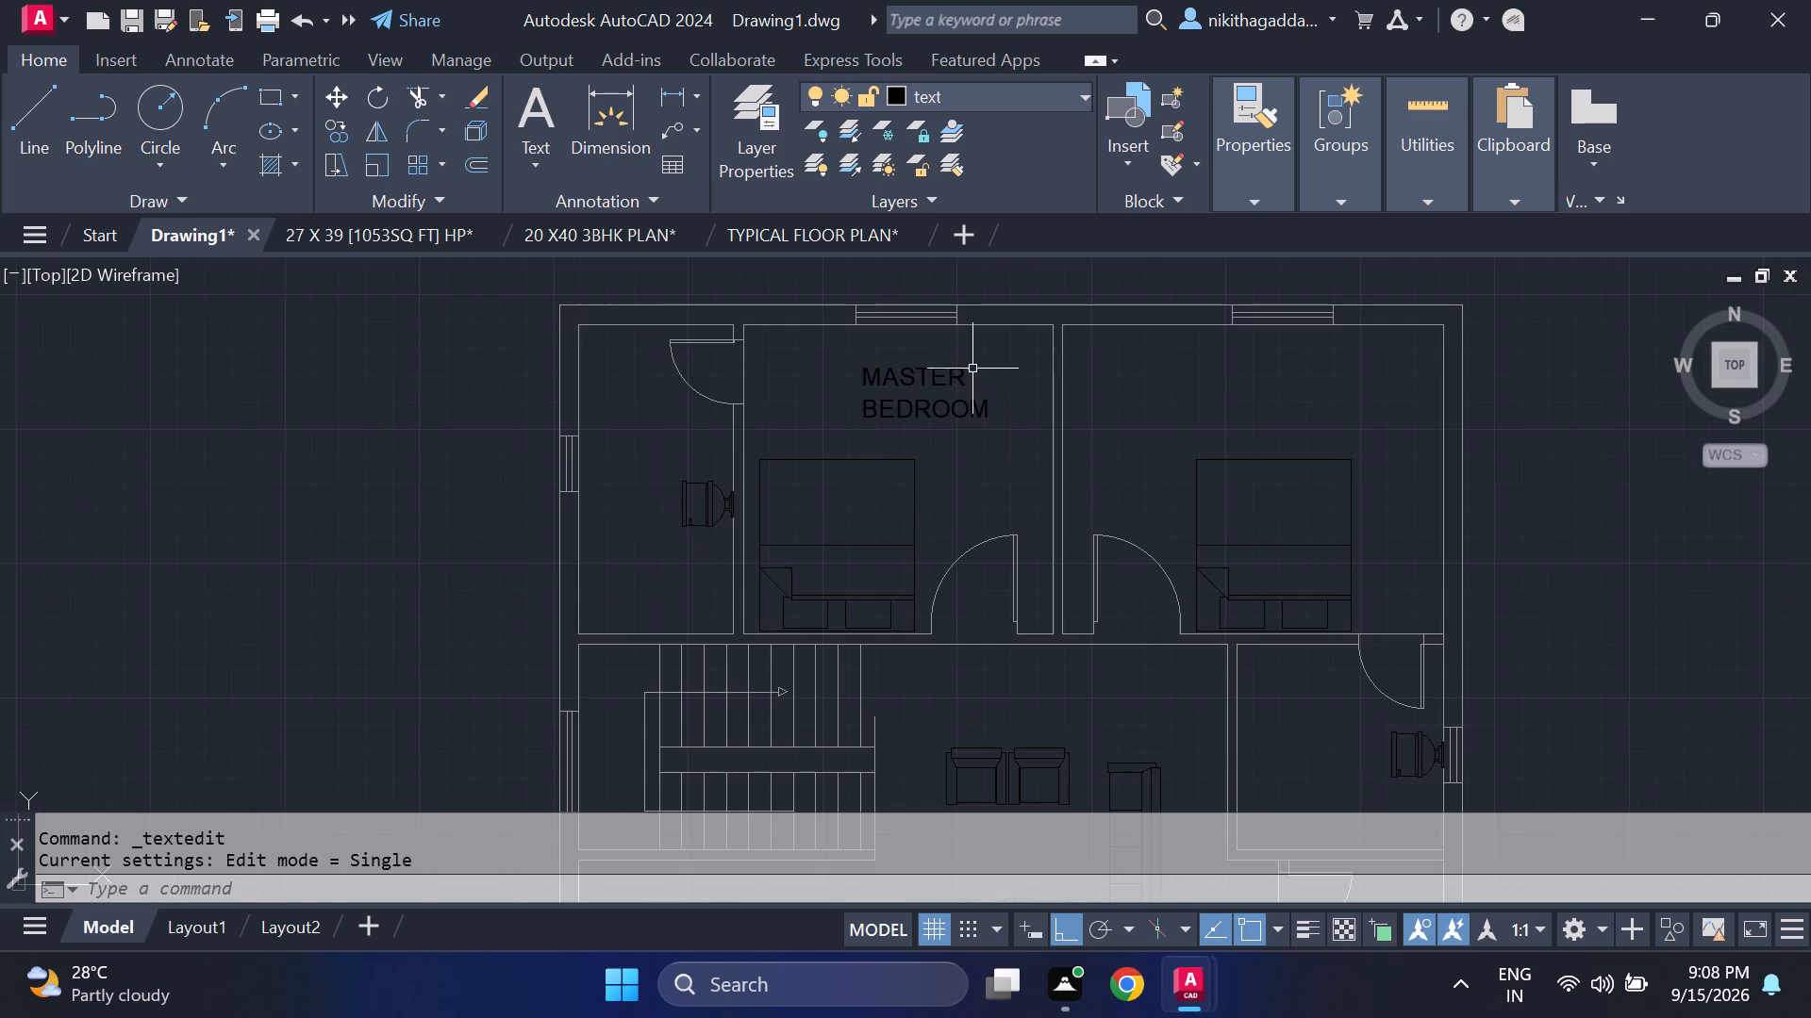
pyautogui.click(969, 369)
pyautogui.click(824, 425)
pyautogui.write('CO')
pyautogui.press('Return')
pyautogui.click(872, 409)
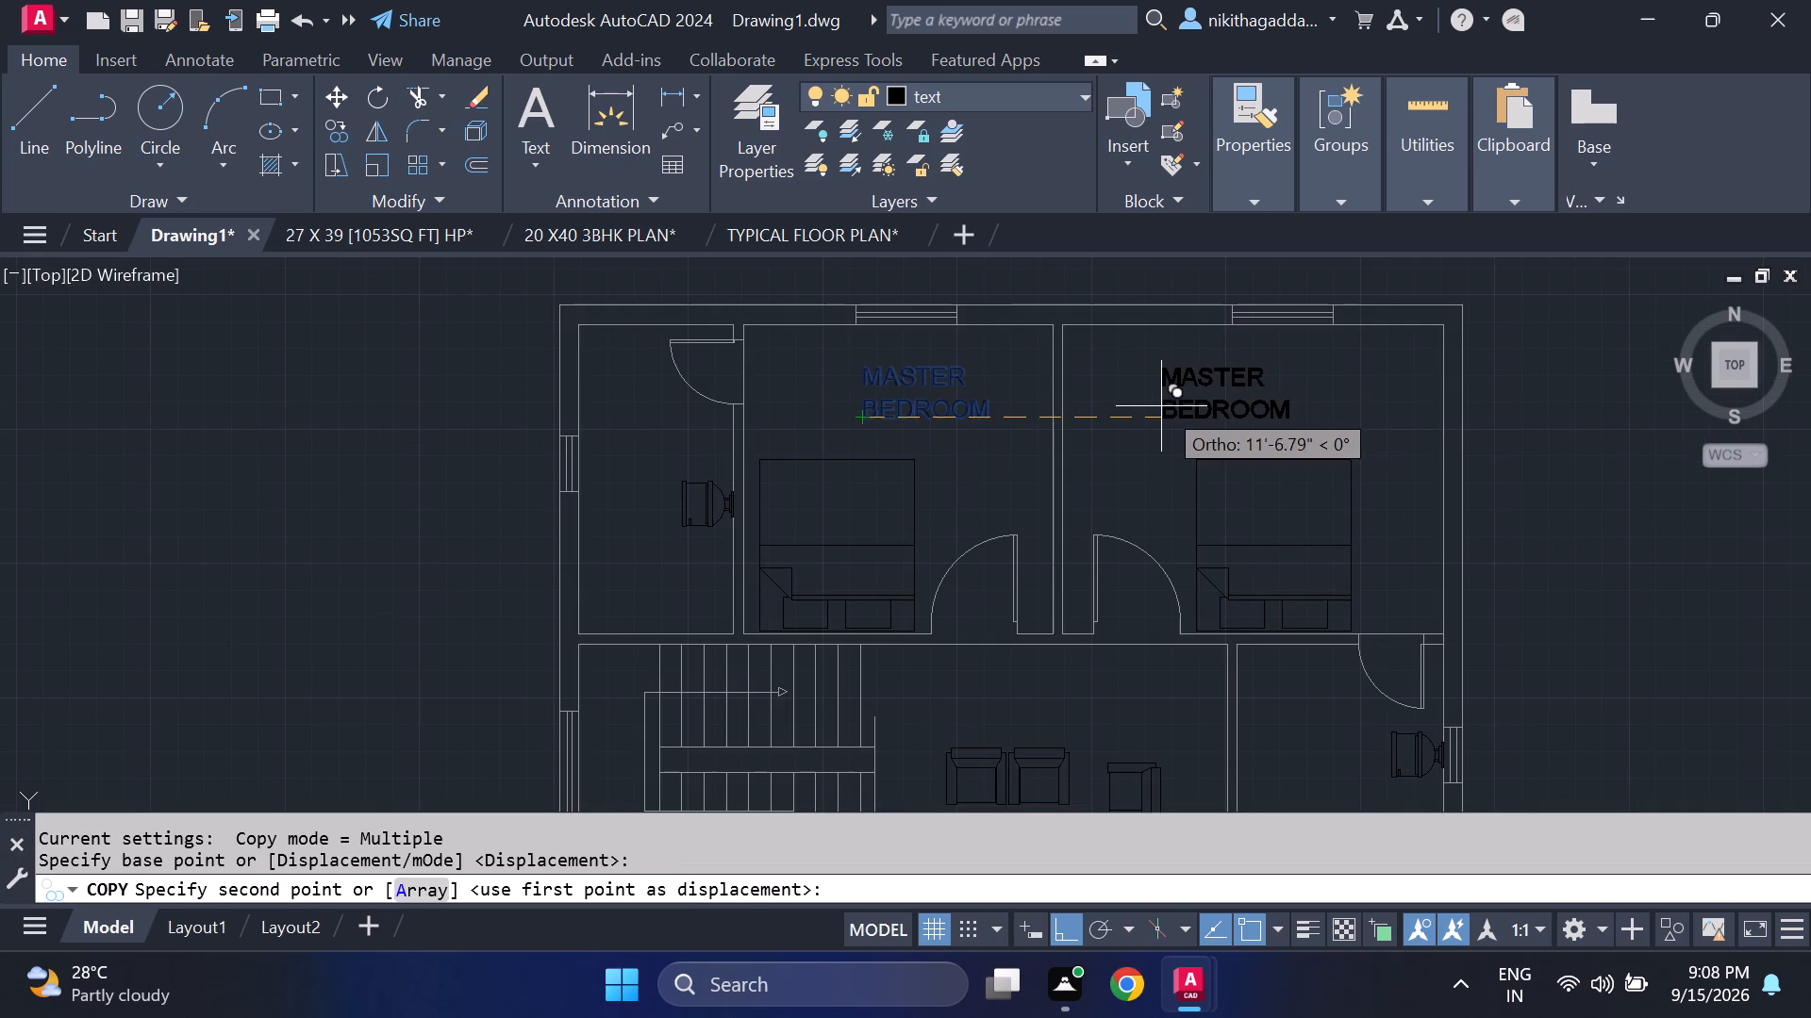
pyautogui.click(1201, 395)
# Turn Ortho off and place another copy of the "MASTER BEDROOM" label between the armchair pairs in the living area.
pyautogui.scroll(-4, 1171, 438)
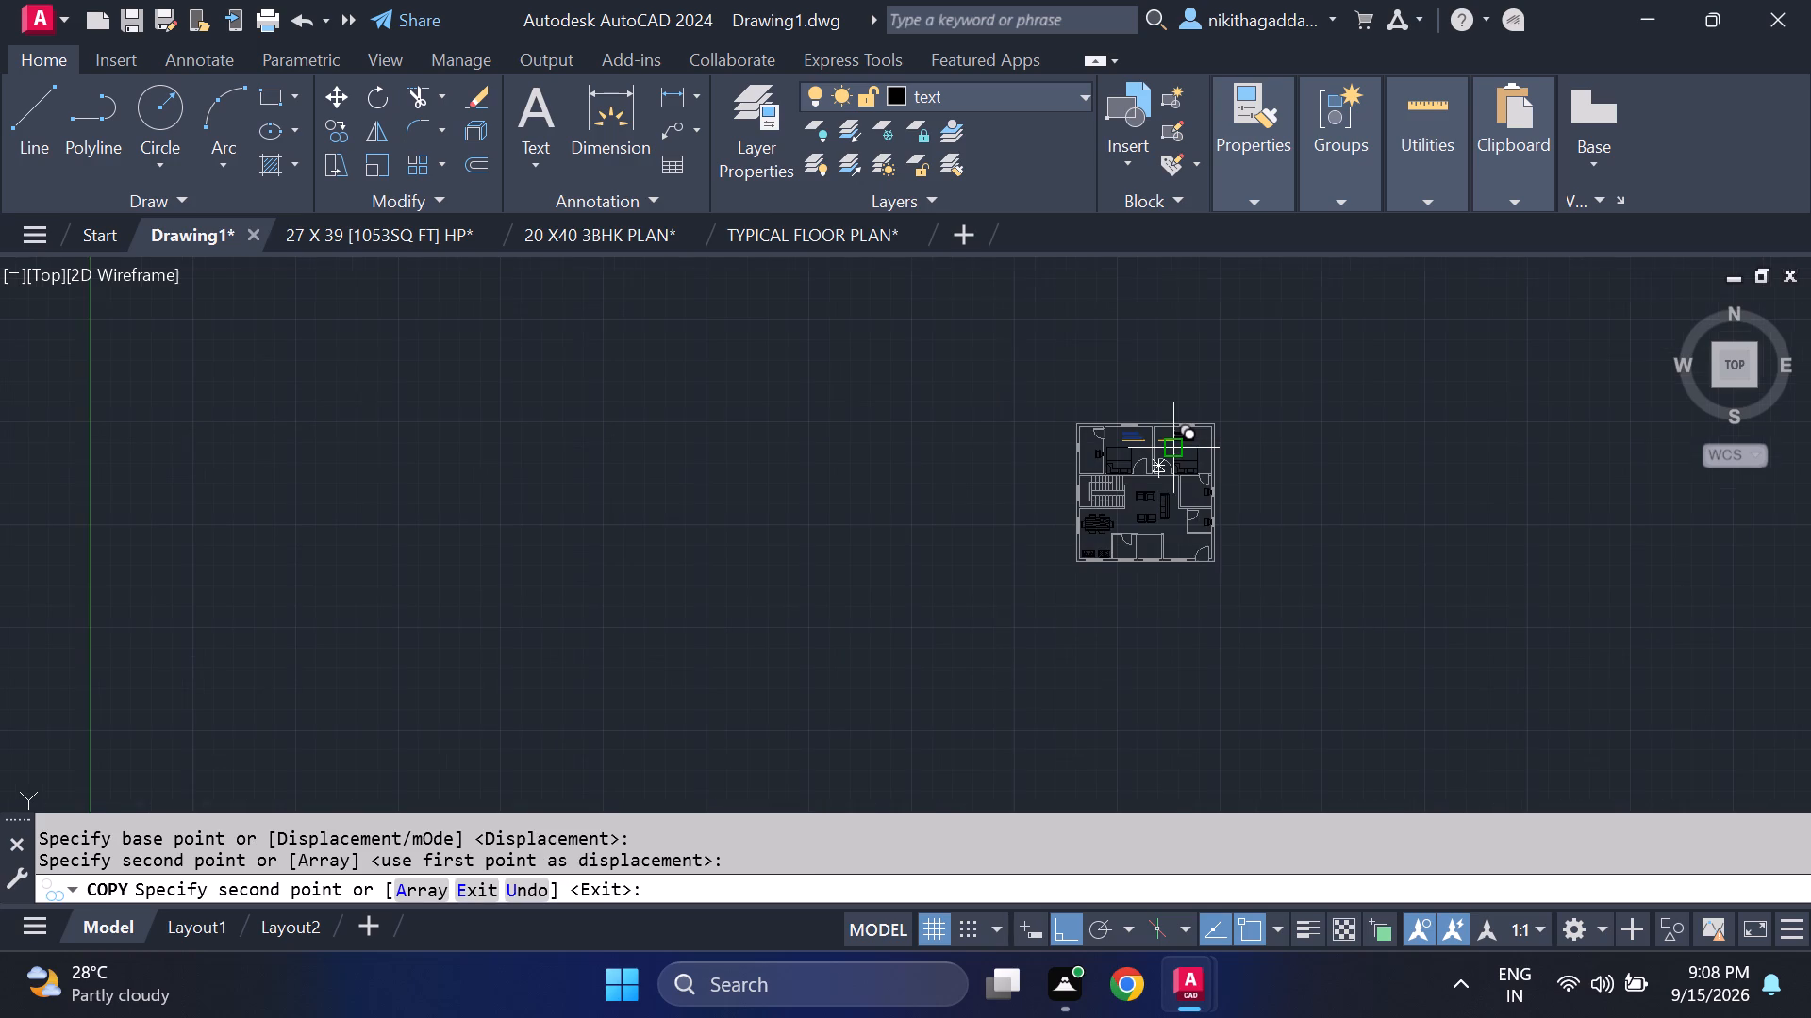
pyautogui.press('F8')
pyautogui.scroll(2, 1130, 503)
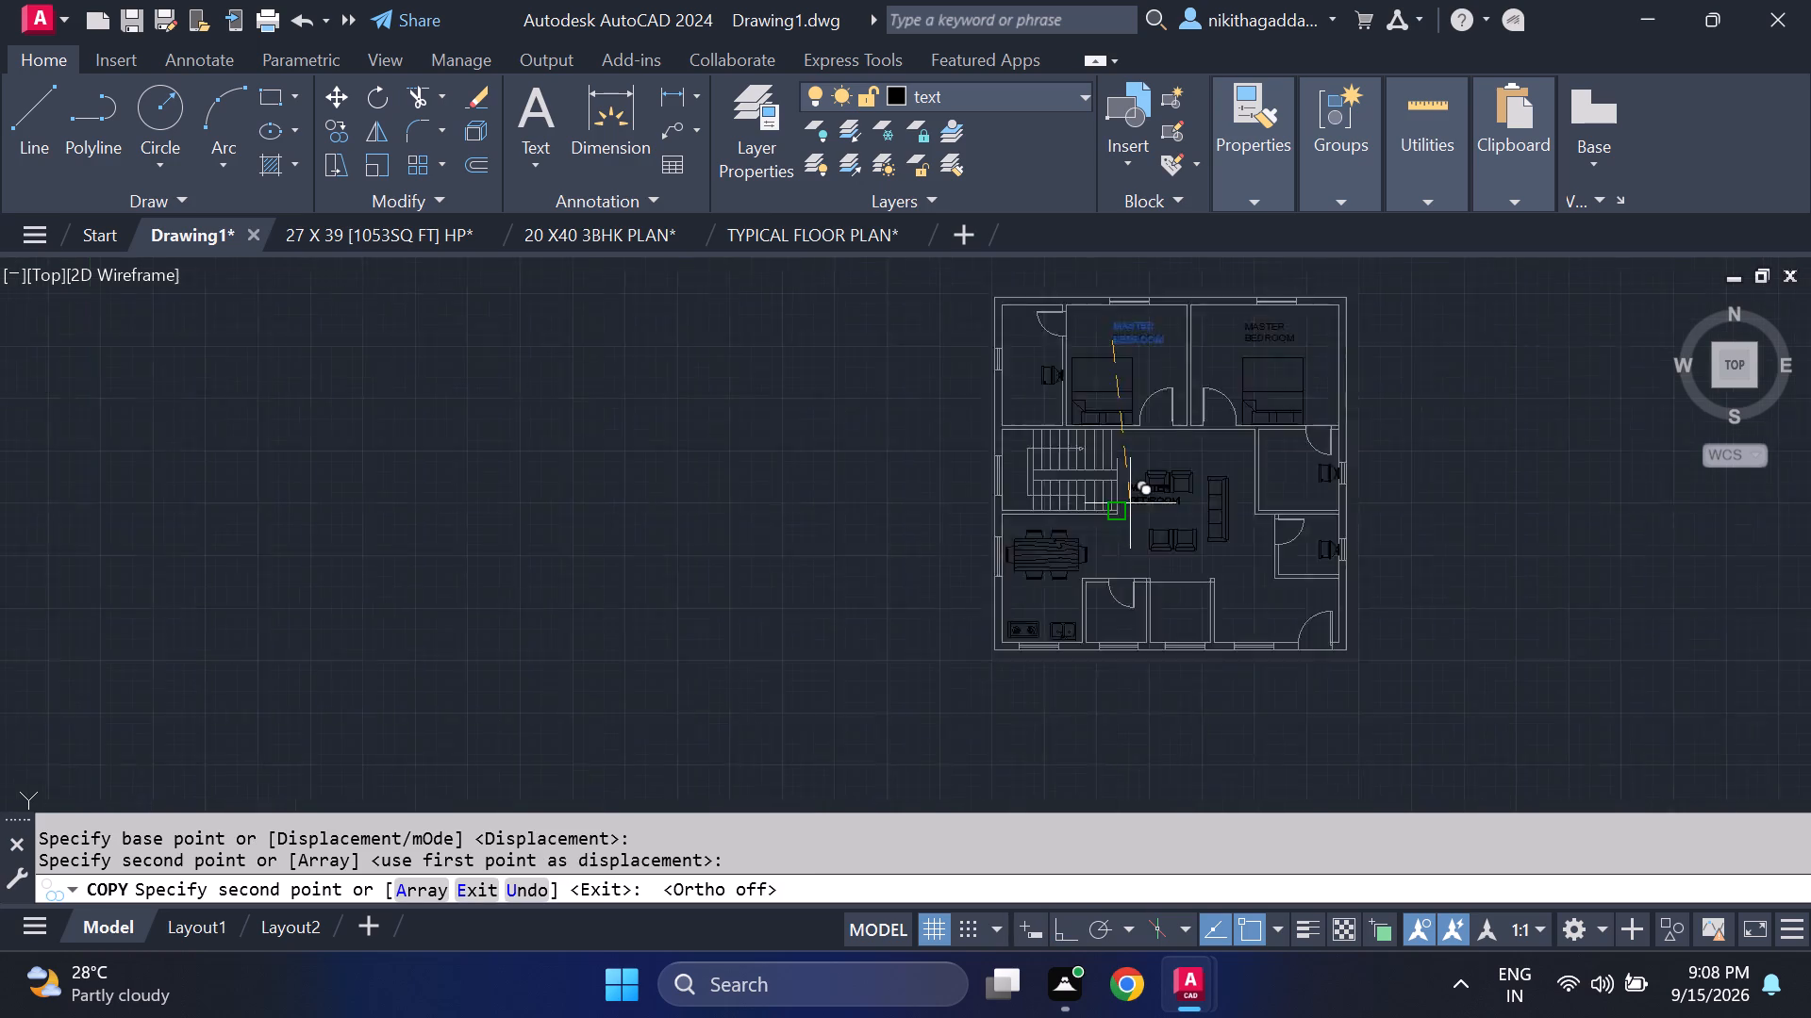
pyautogui.scroll(1, 1130, 503)
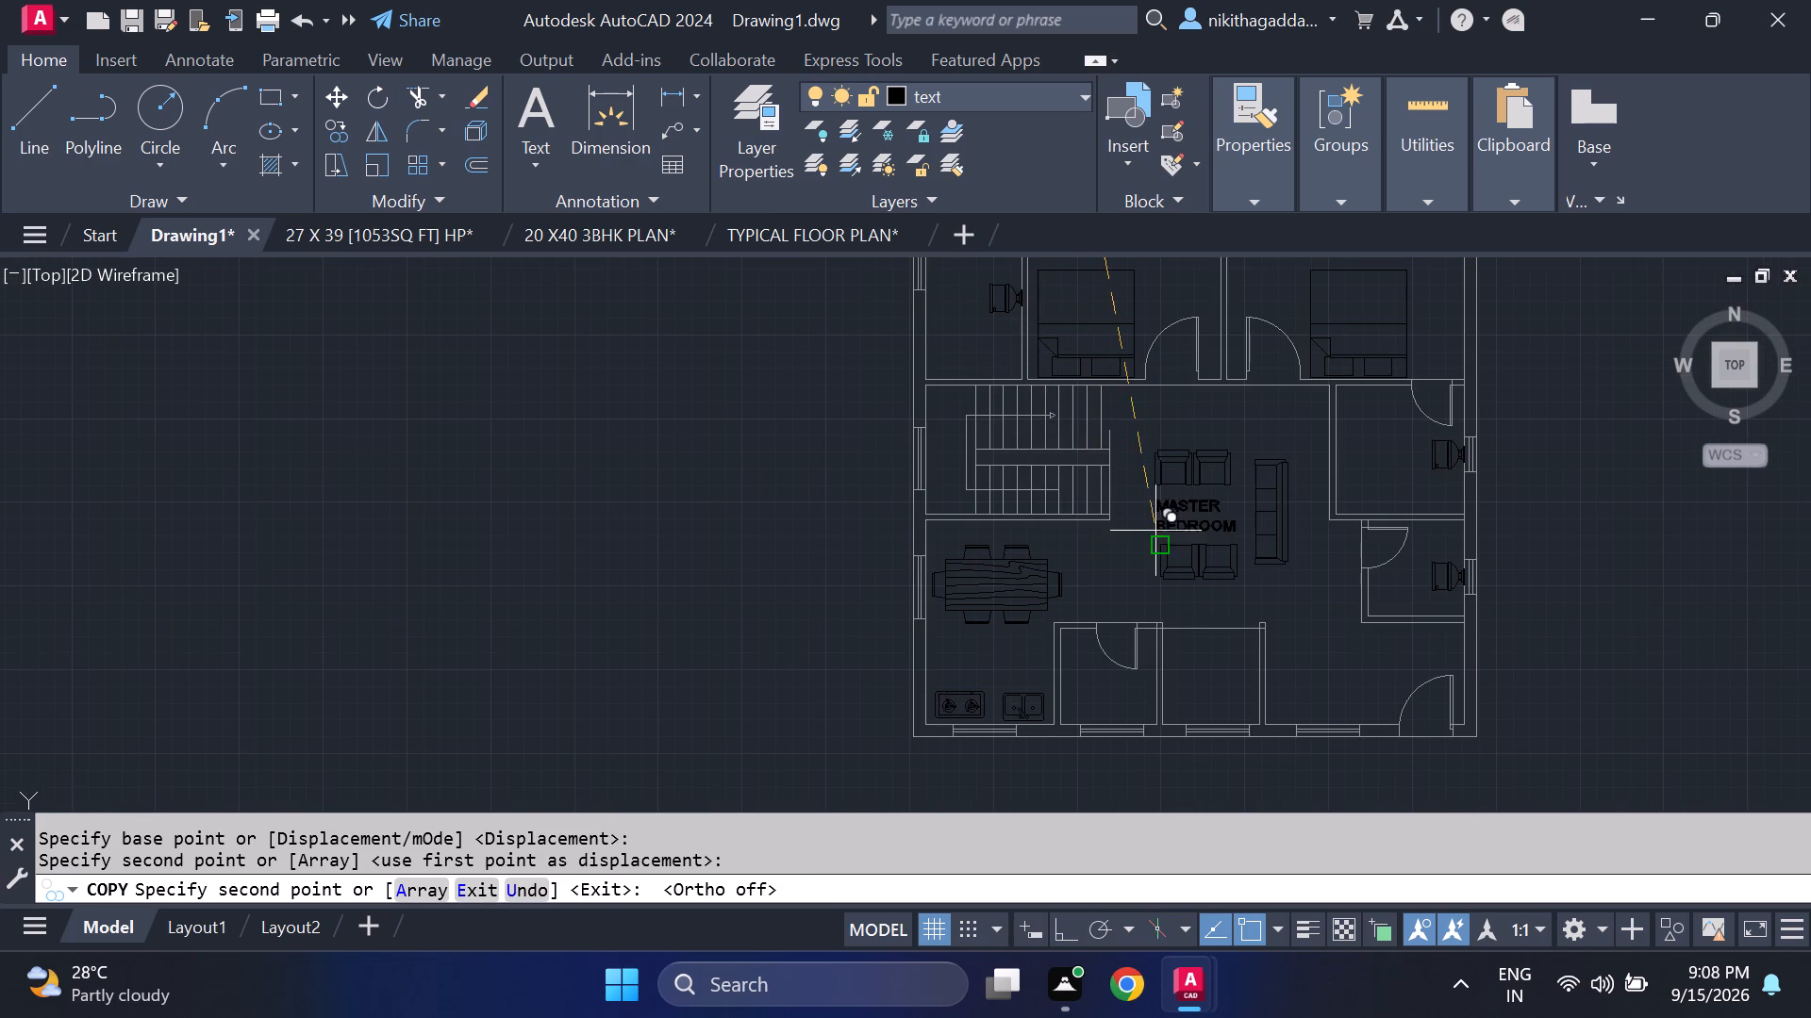
pyautogui.scroll(3, 1159, 546)
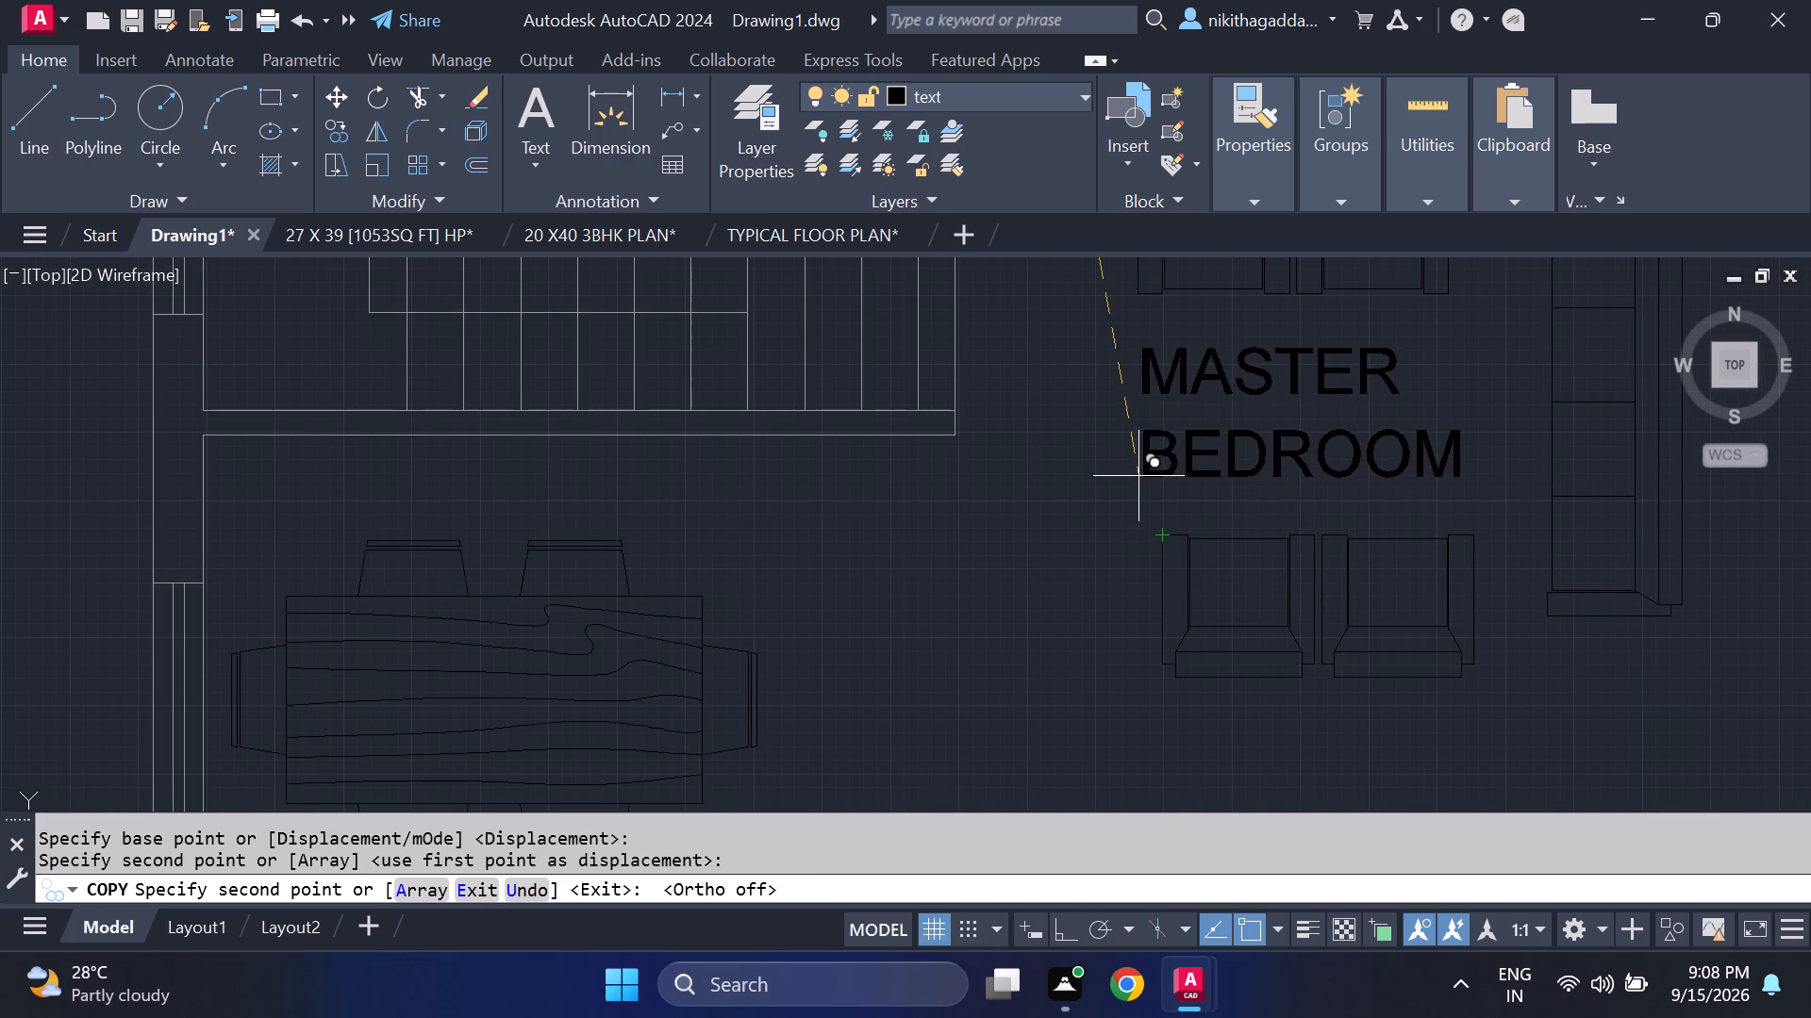
pyautogui.click(1139, 475)
pyautogui.scroll(-2, 1039, 590)
pyautogui.middleClick(1037, 590)
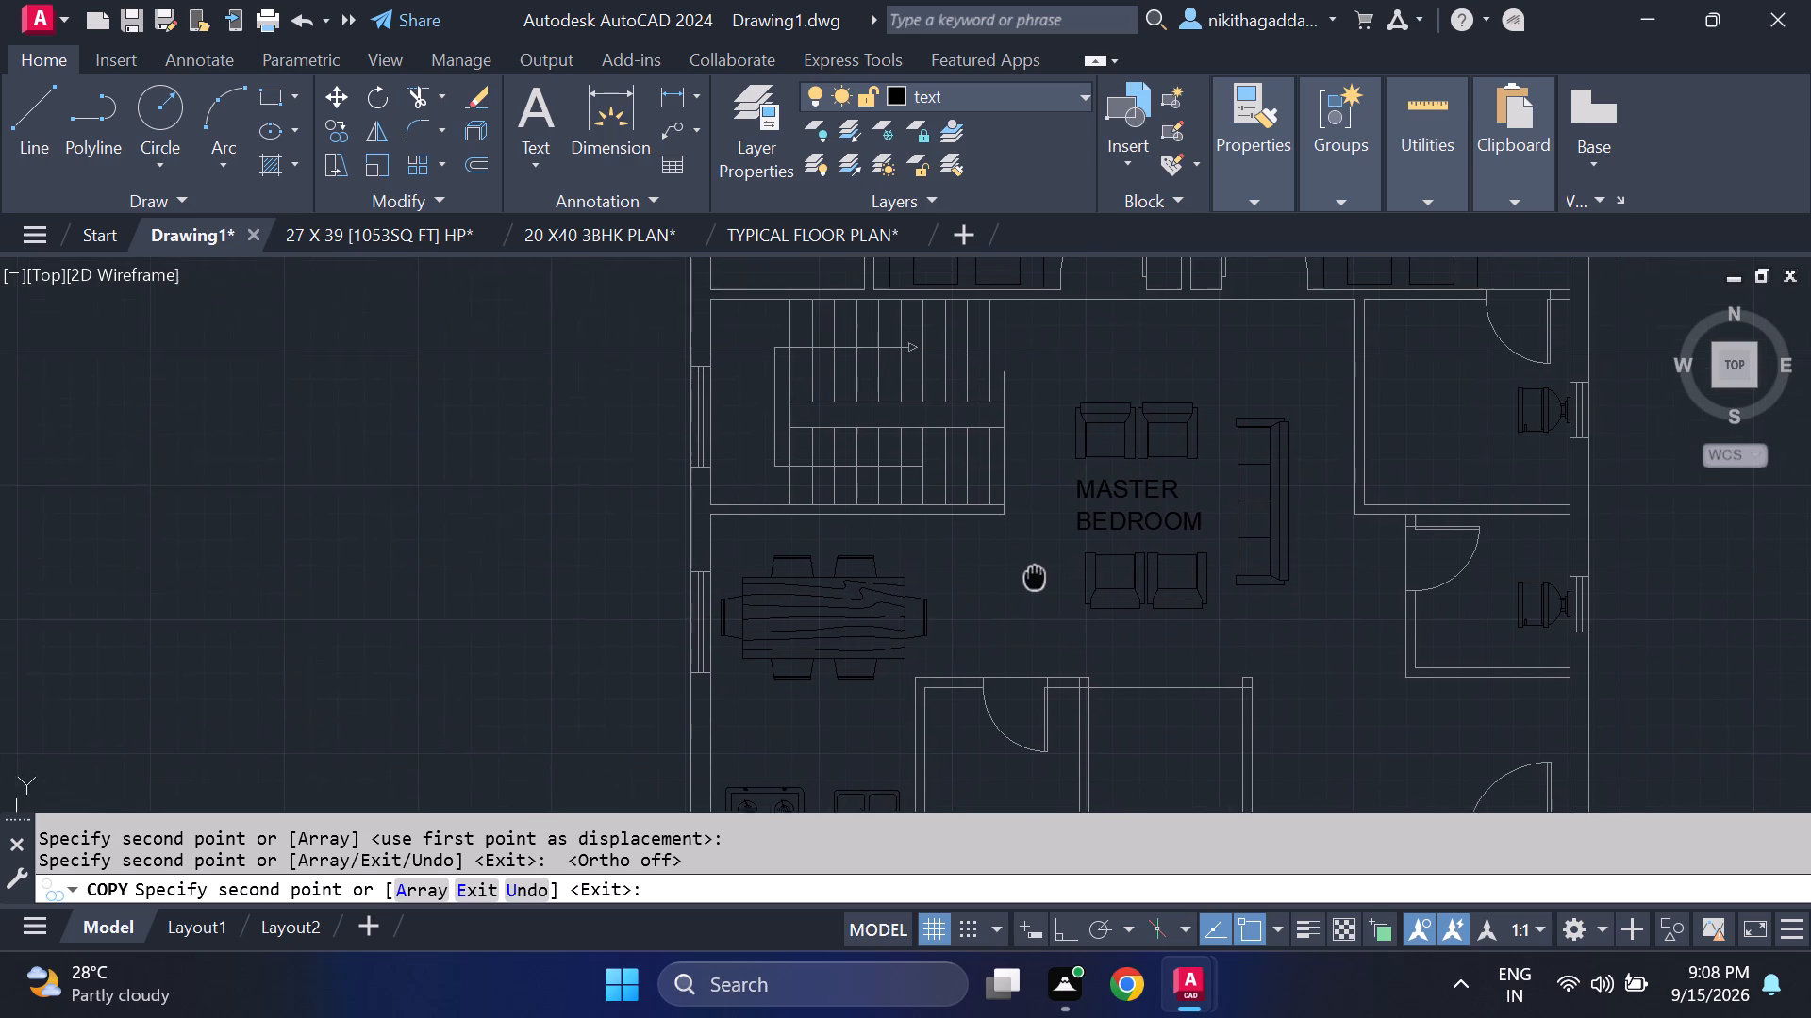
pyautogui.press('Escape')
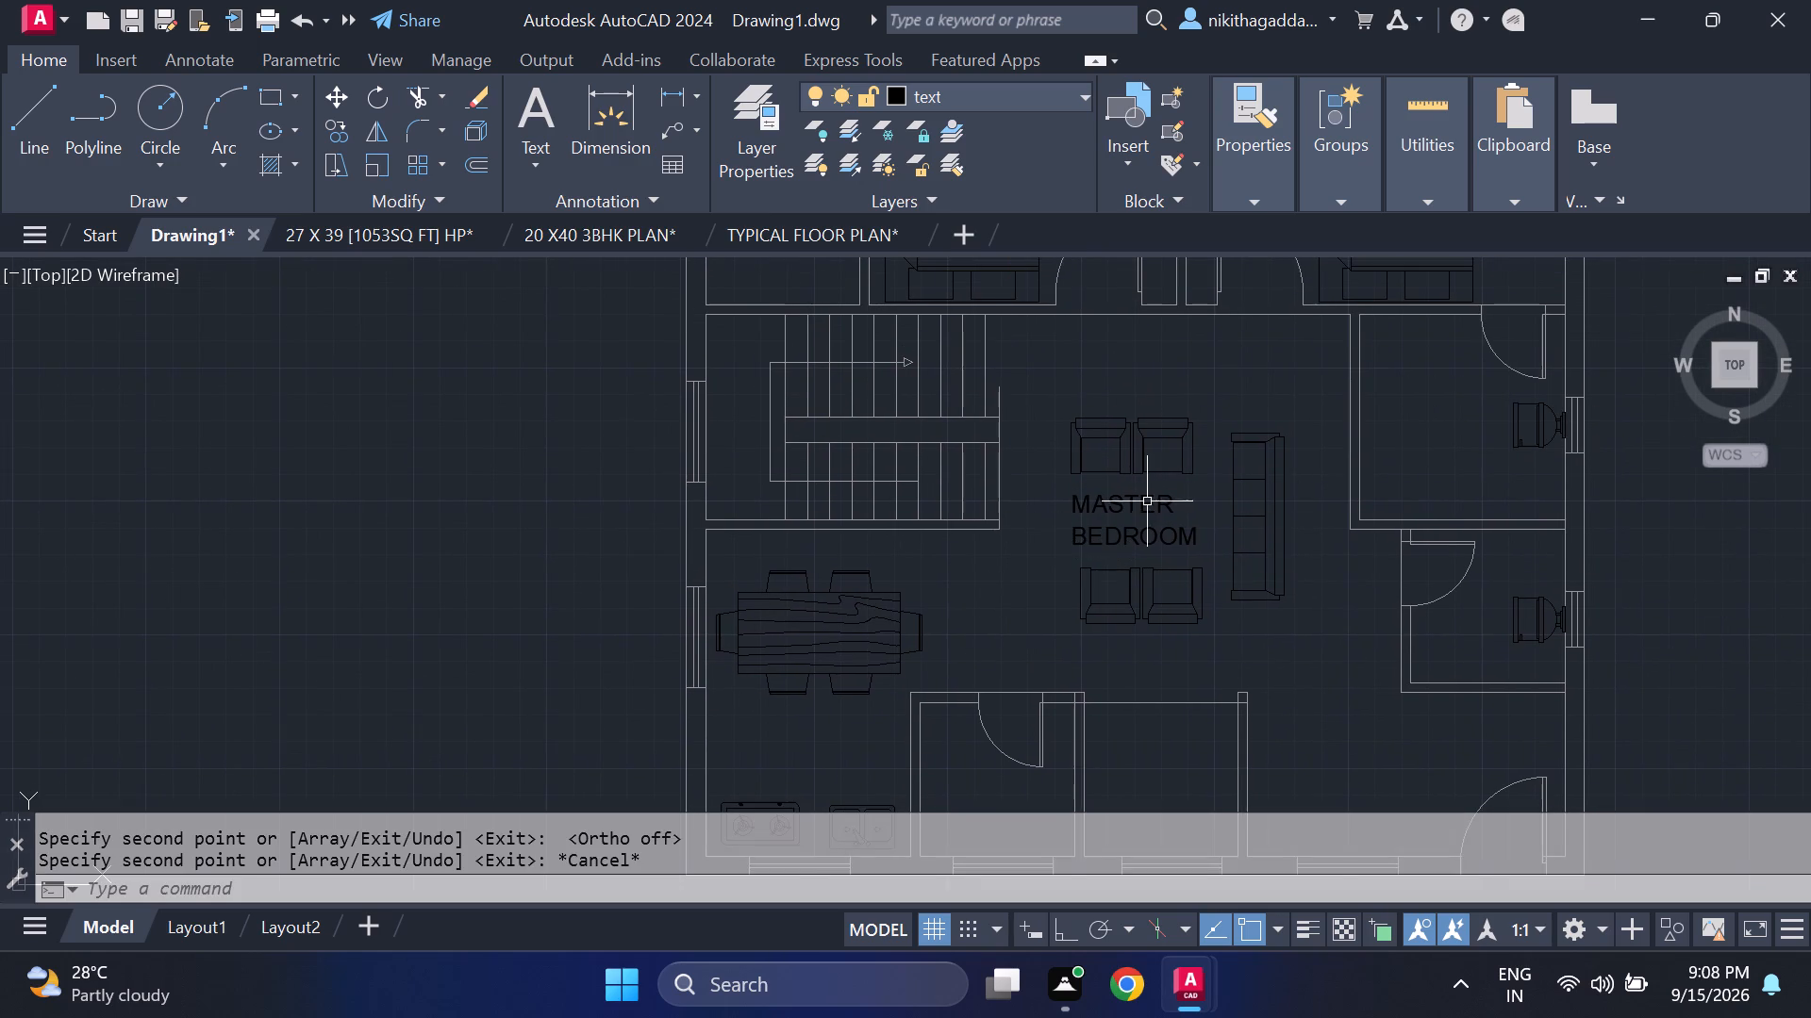
# Erase the "MASTER" line from the label copy in the eastern bedroom.
pyautogui.moveTo(1144, 501); pyautogui.dragTo(1097, 707, button='middle')
pyautogui.moveTo(1143, 443); pyautogui.dragTo(1075, 599, button='middle')
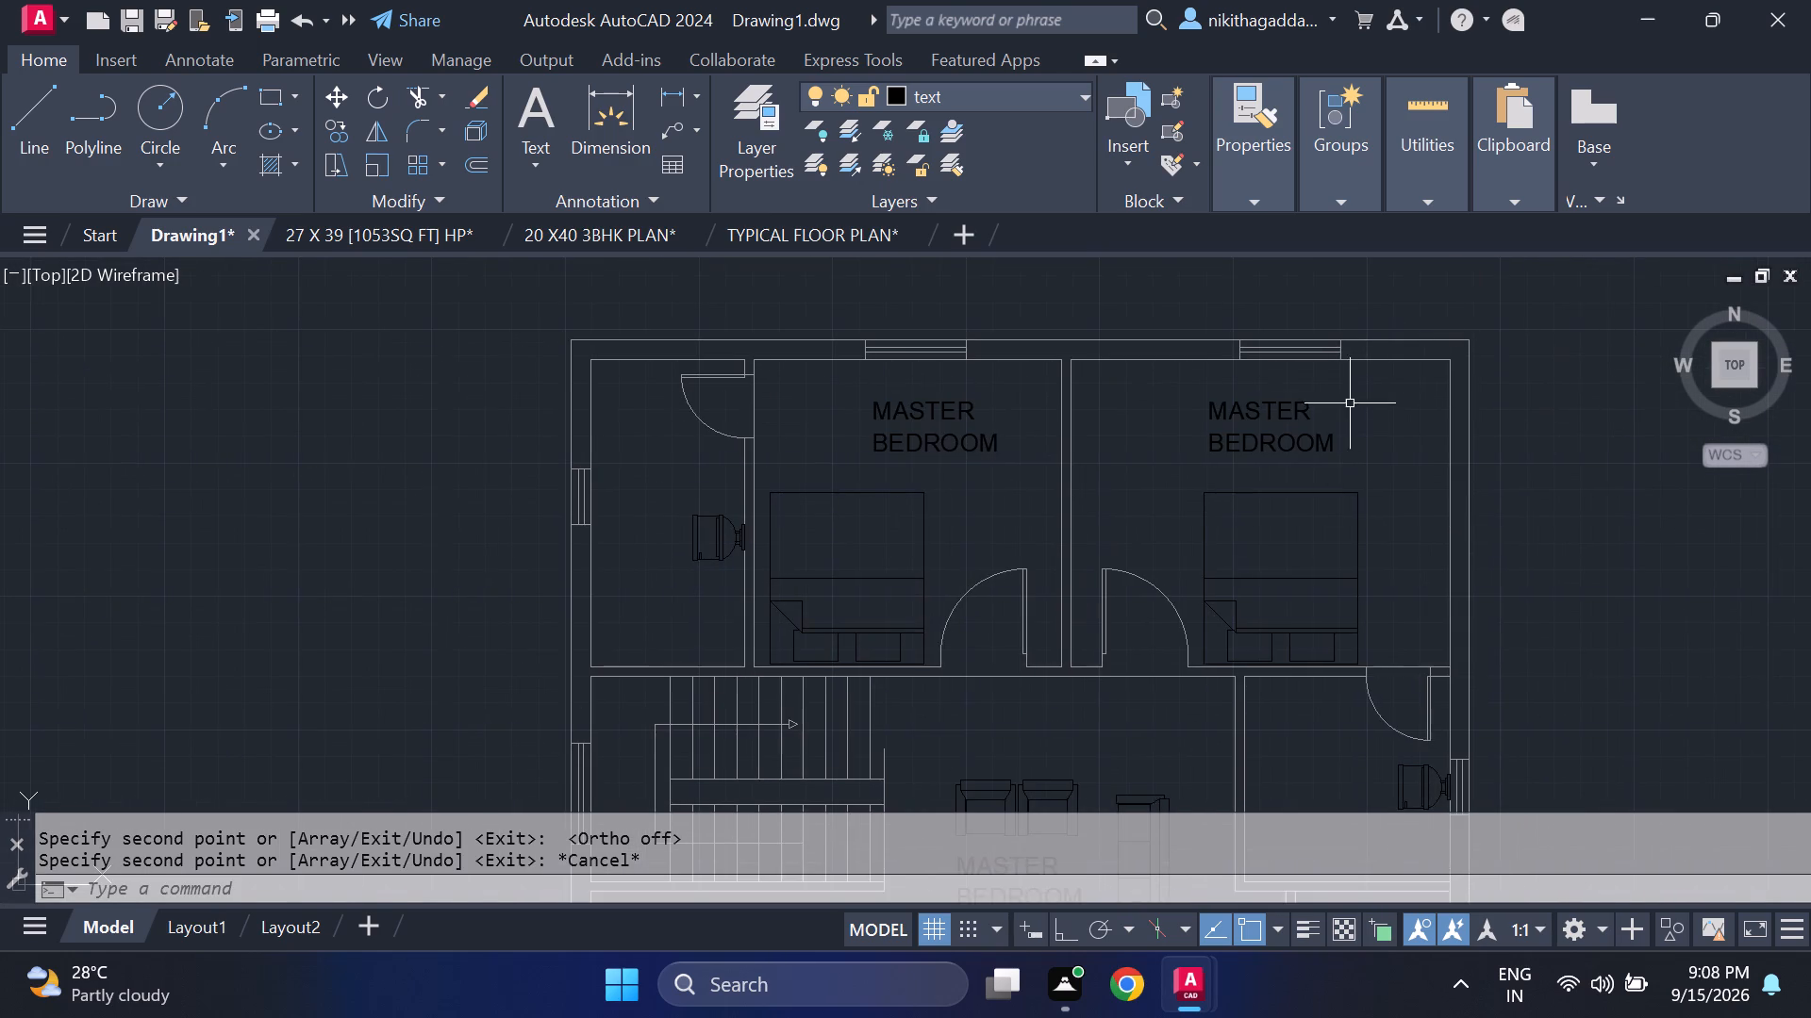
pyautogui.scroll(1, 1311, 395)
pyautogui.click(1263, 426)
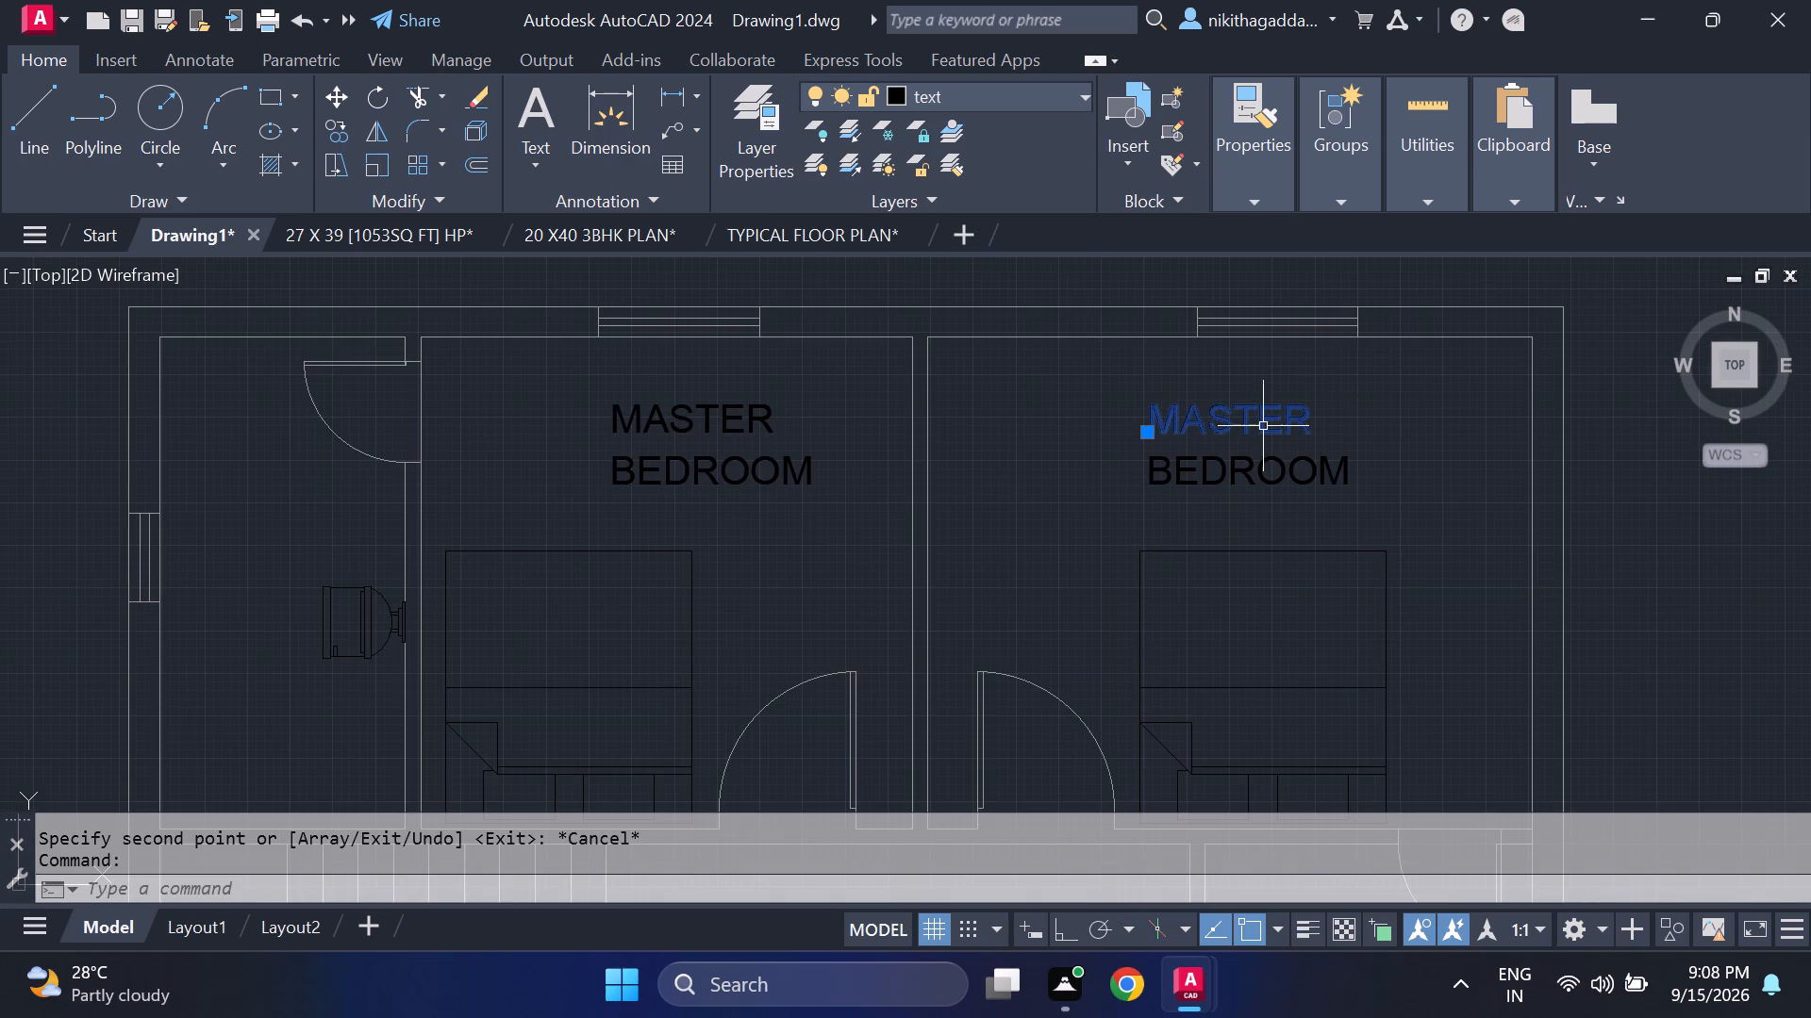
pyautogui.press('Delete')
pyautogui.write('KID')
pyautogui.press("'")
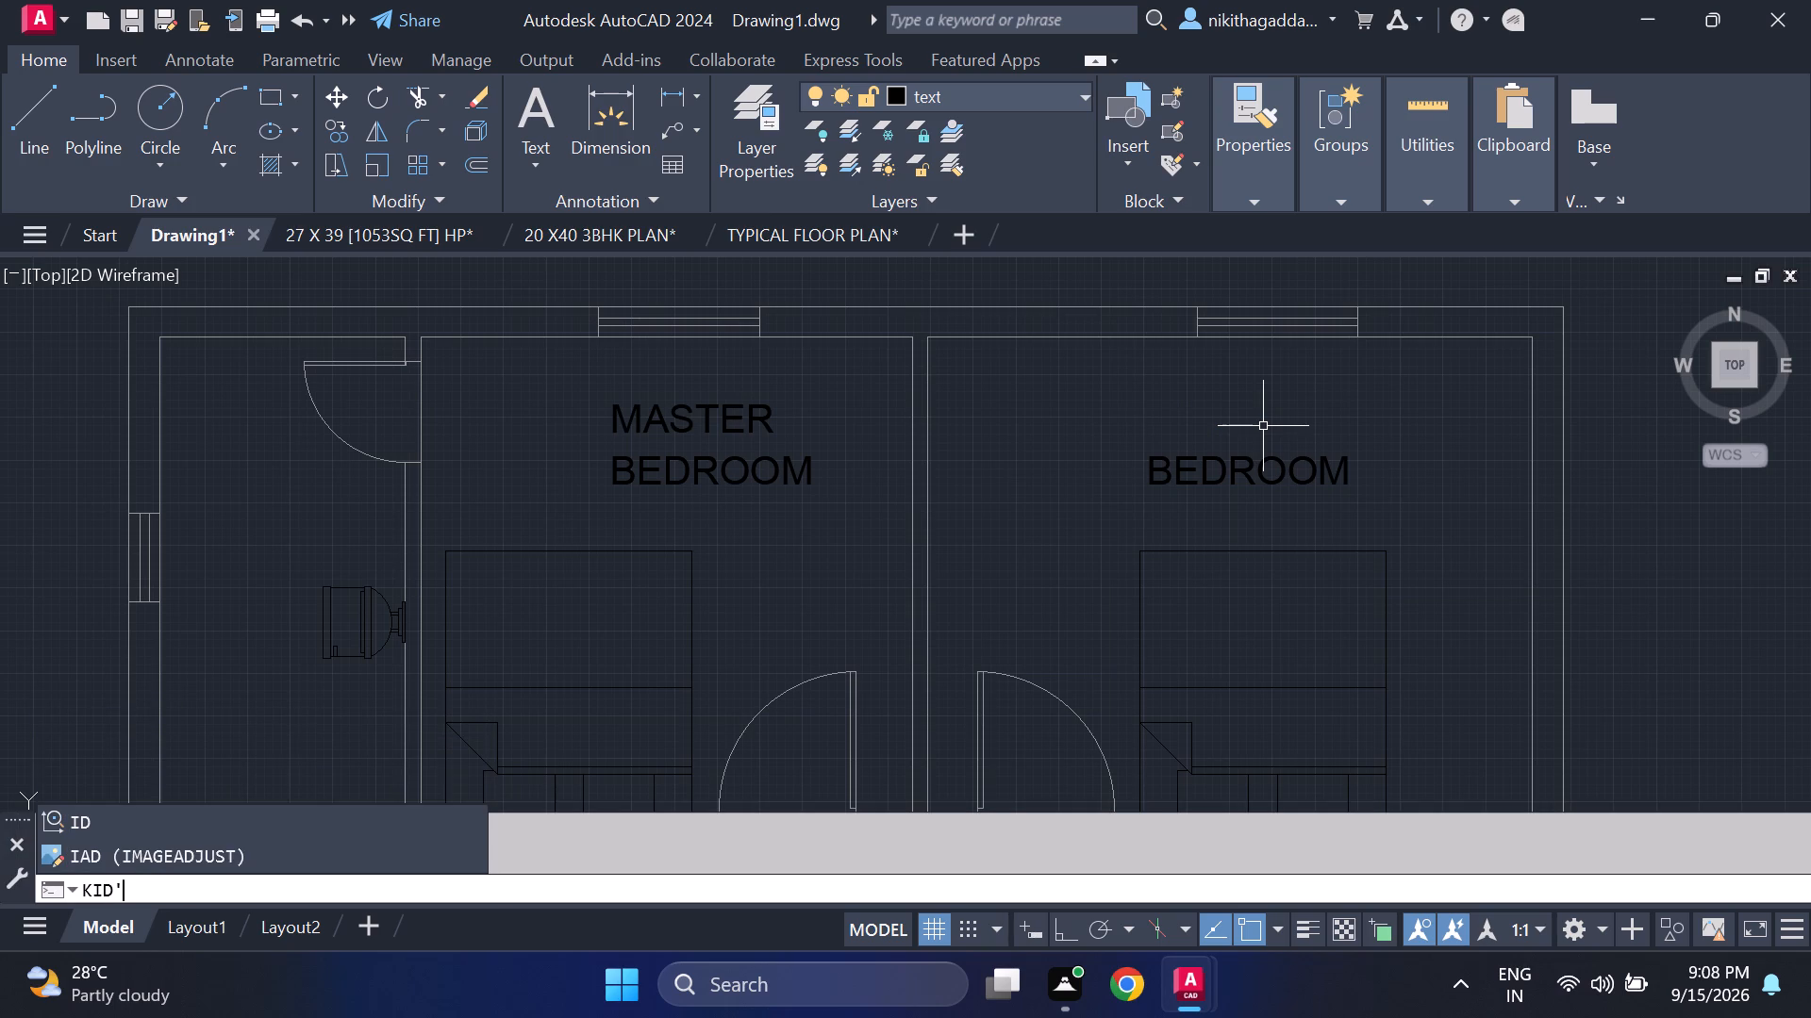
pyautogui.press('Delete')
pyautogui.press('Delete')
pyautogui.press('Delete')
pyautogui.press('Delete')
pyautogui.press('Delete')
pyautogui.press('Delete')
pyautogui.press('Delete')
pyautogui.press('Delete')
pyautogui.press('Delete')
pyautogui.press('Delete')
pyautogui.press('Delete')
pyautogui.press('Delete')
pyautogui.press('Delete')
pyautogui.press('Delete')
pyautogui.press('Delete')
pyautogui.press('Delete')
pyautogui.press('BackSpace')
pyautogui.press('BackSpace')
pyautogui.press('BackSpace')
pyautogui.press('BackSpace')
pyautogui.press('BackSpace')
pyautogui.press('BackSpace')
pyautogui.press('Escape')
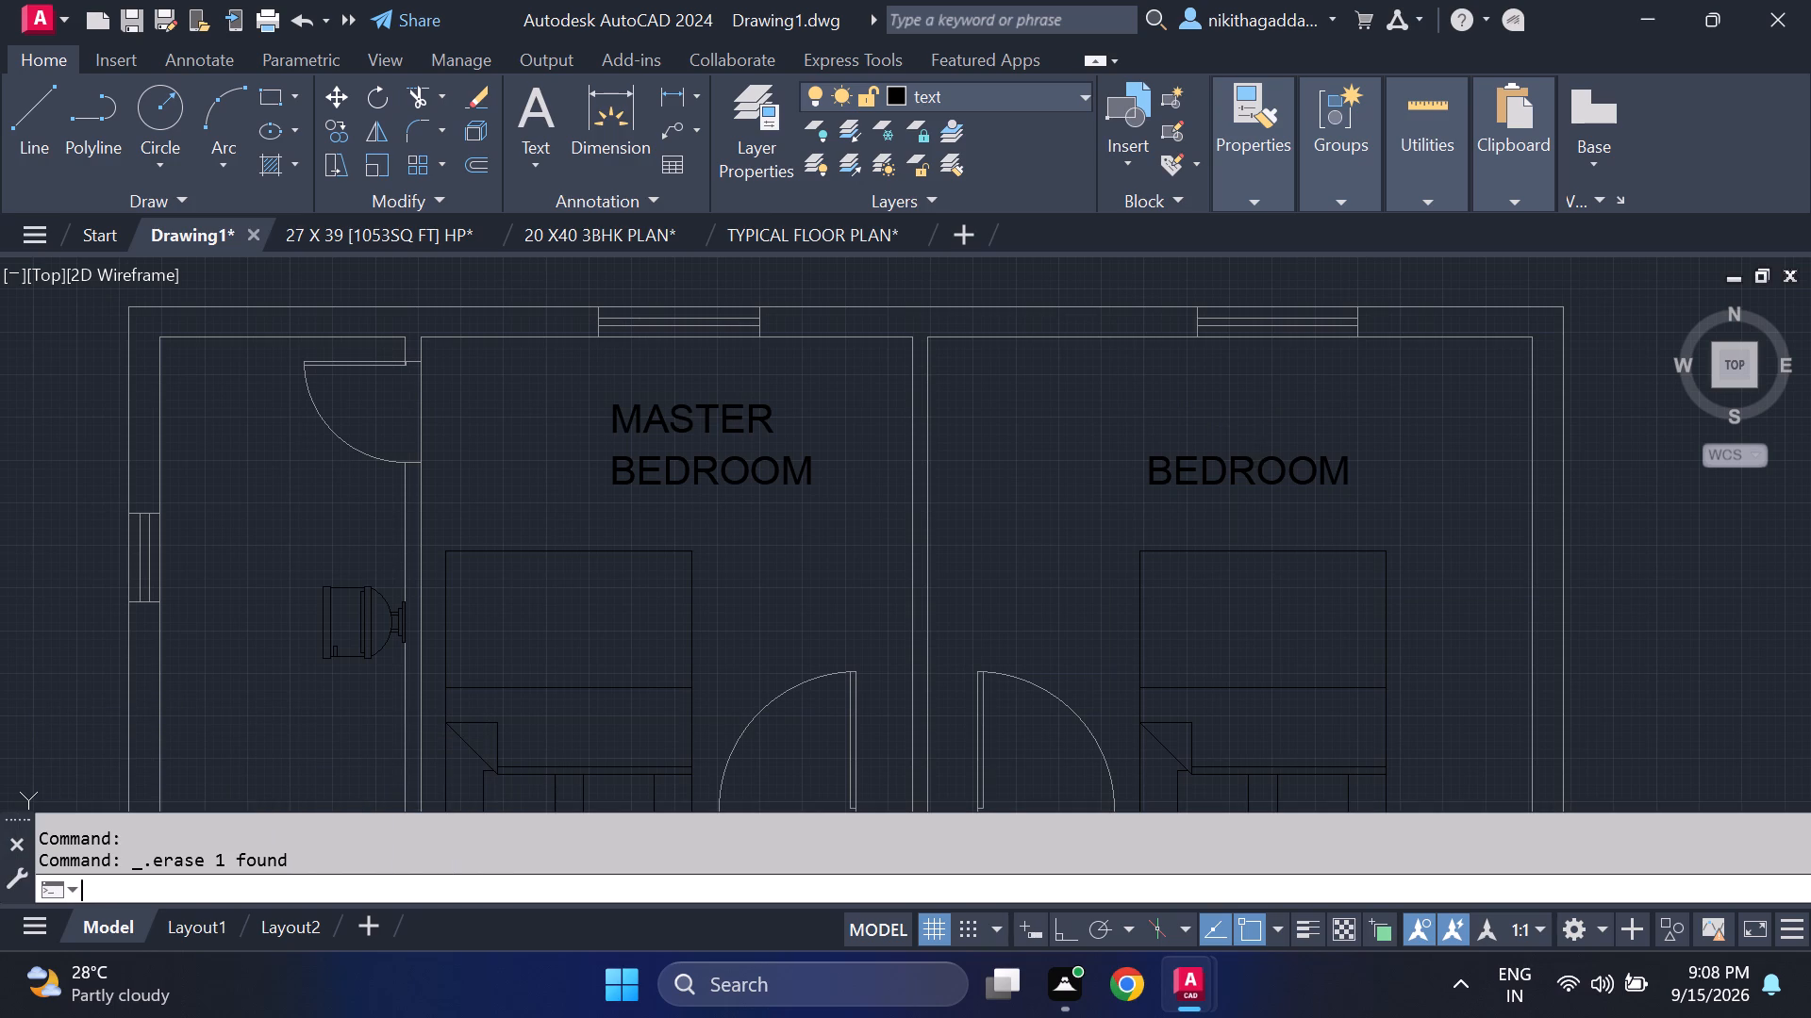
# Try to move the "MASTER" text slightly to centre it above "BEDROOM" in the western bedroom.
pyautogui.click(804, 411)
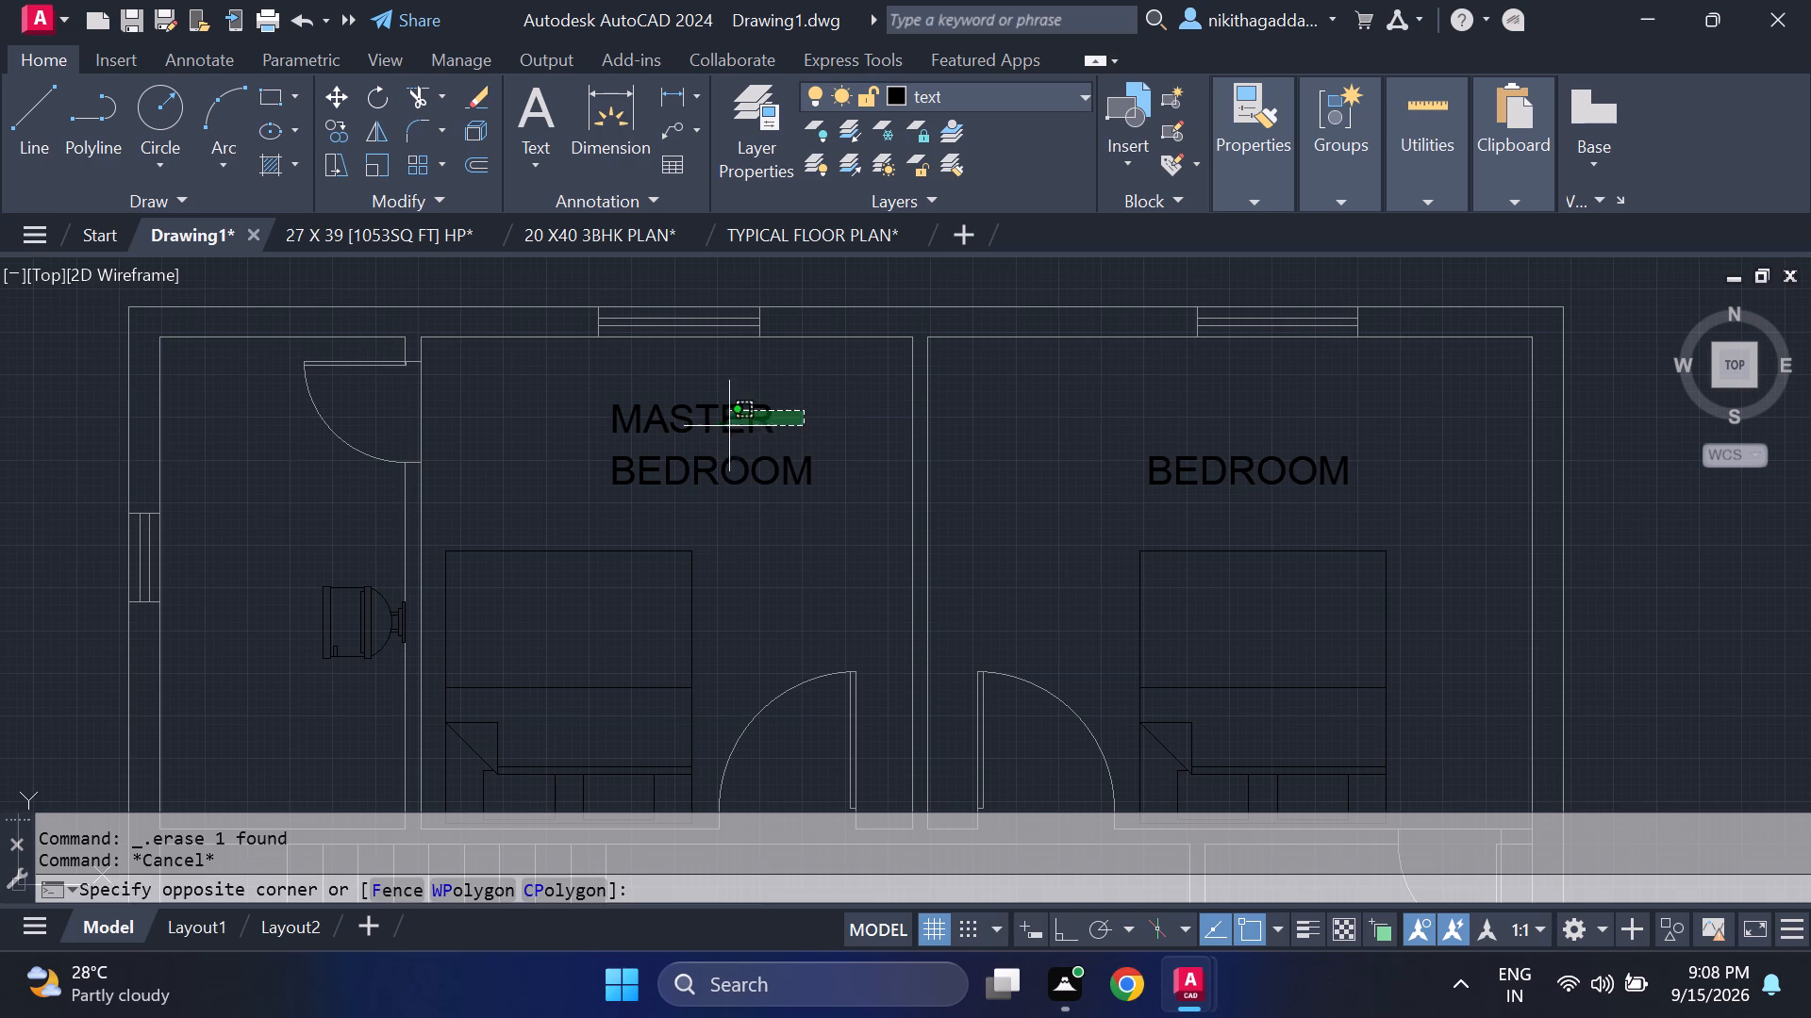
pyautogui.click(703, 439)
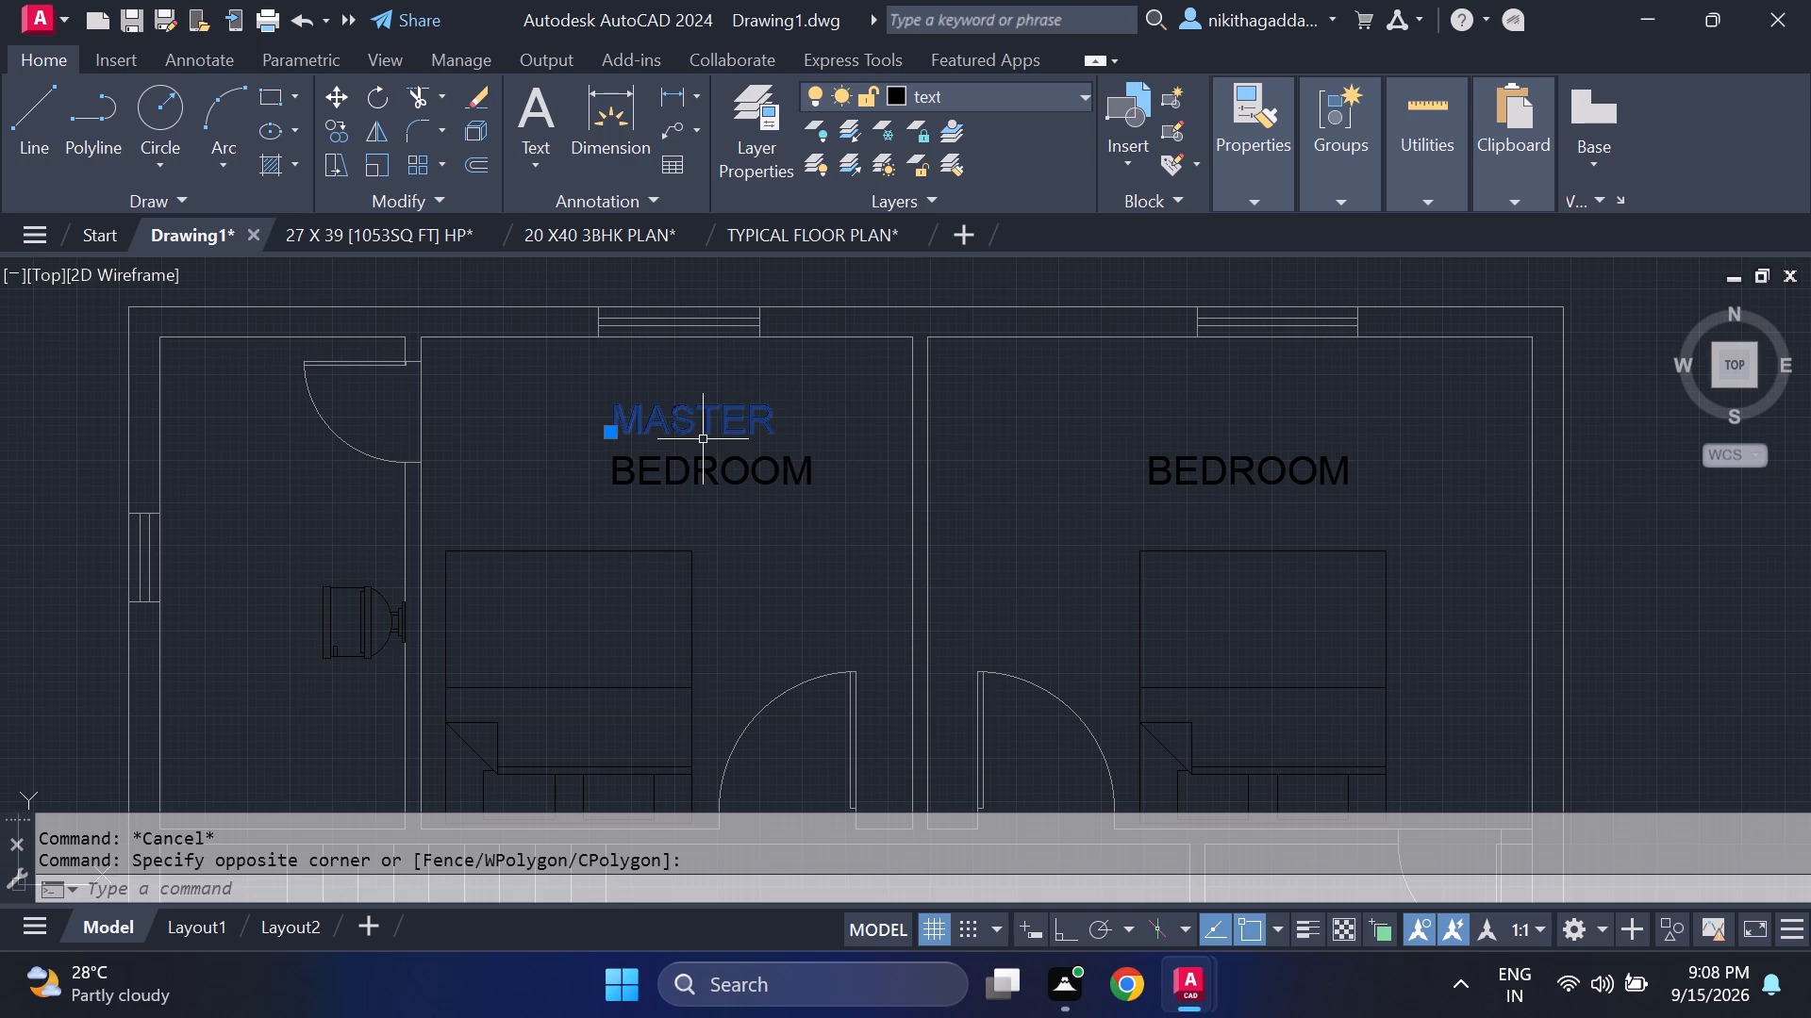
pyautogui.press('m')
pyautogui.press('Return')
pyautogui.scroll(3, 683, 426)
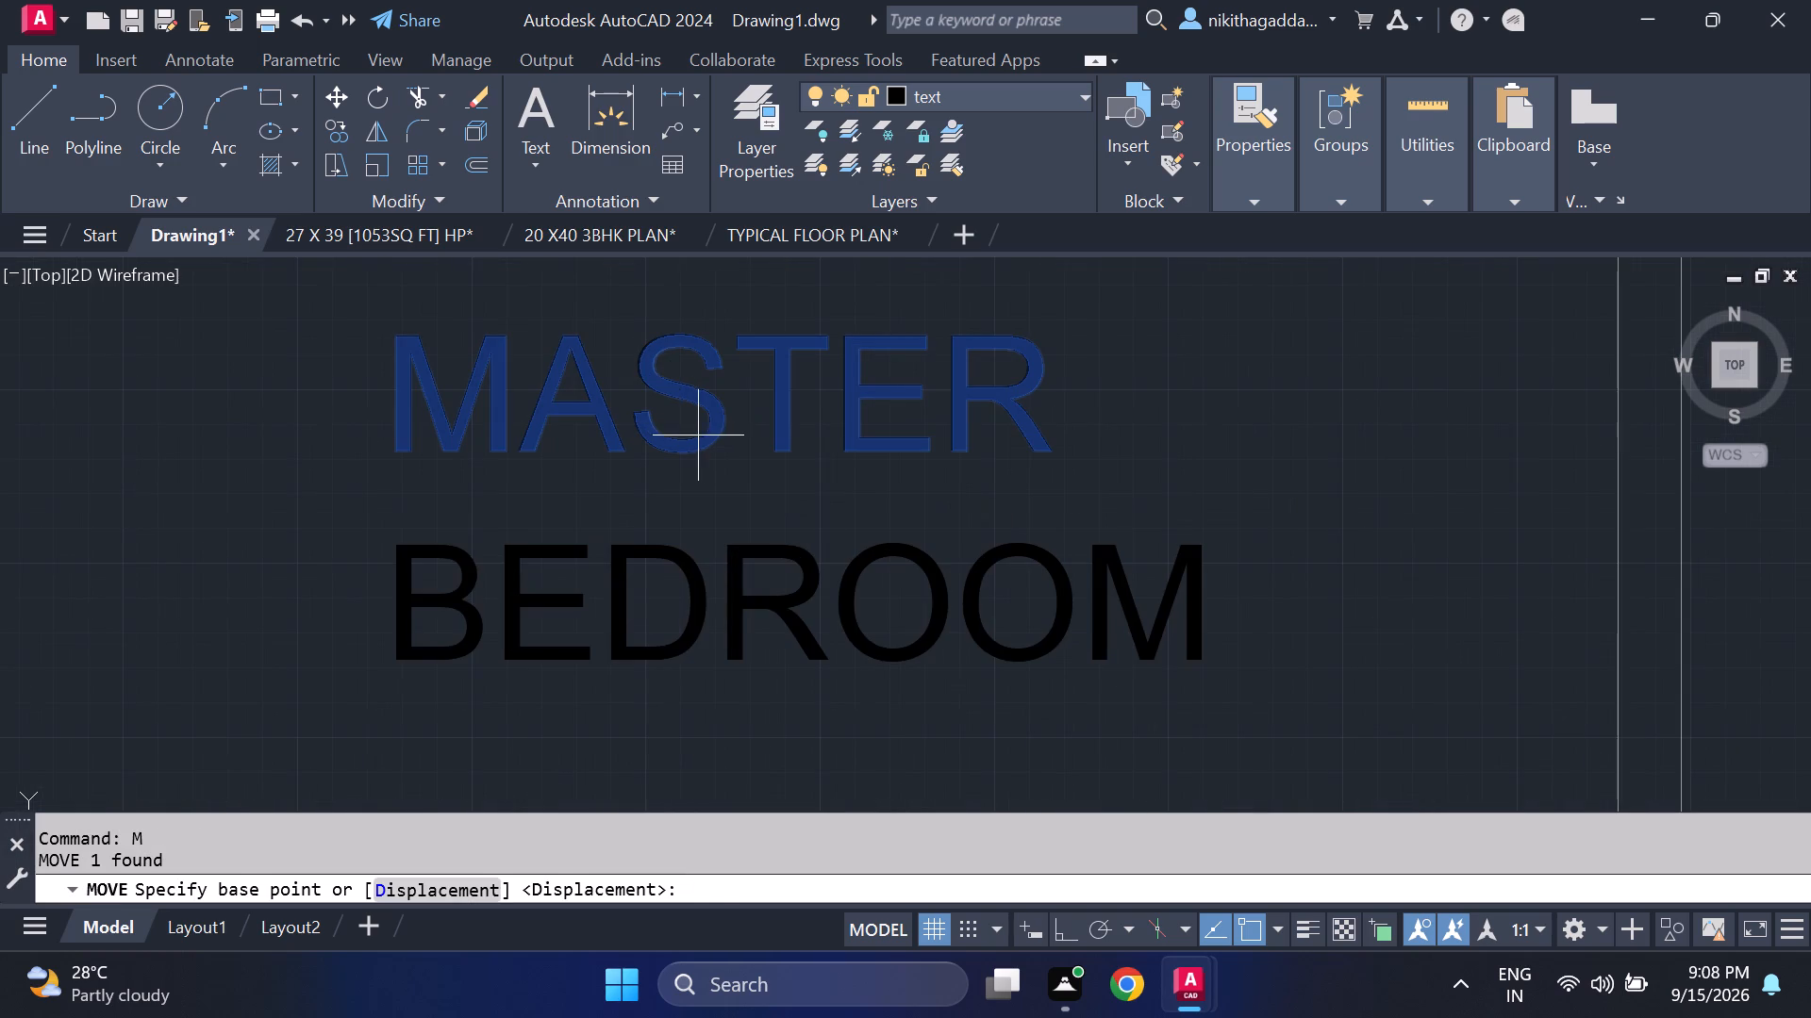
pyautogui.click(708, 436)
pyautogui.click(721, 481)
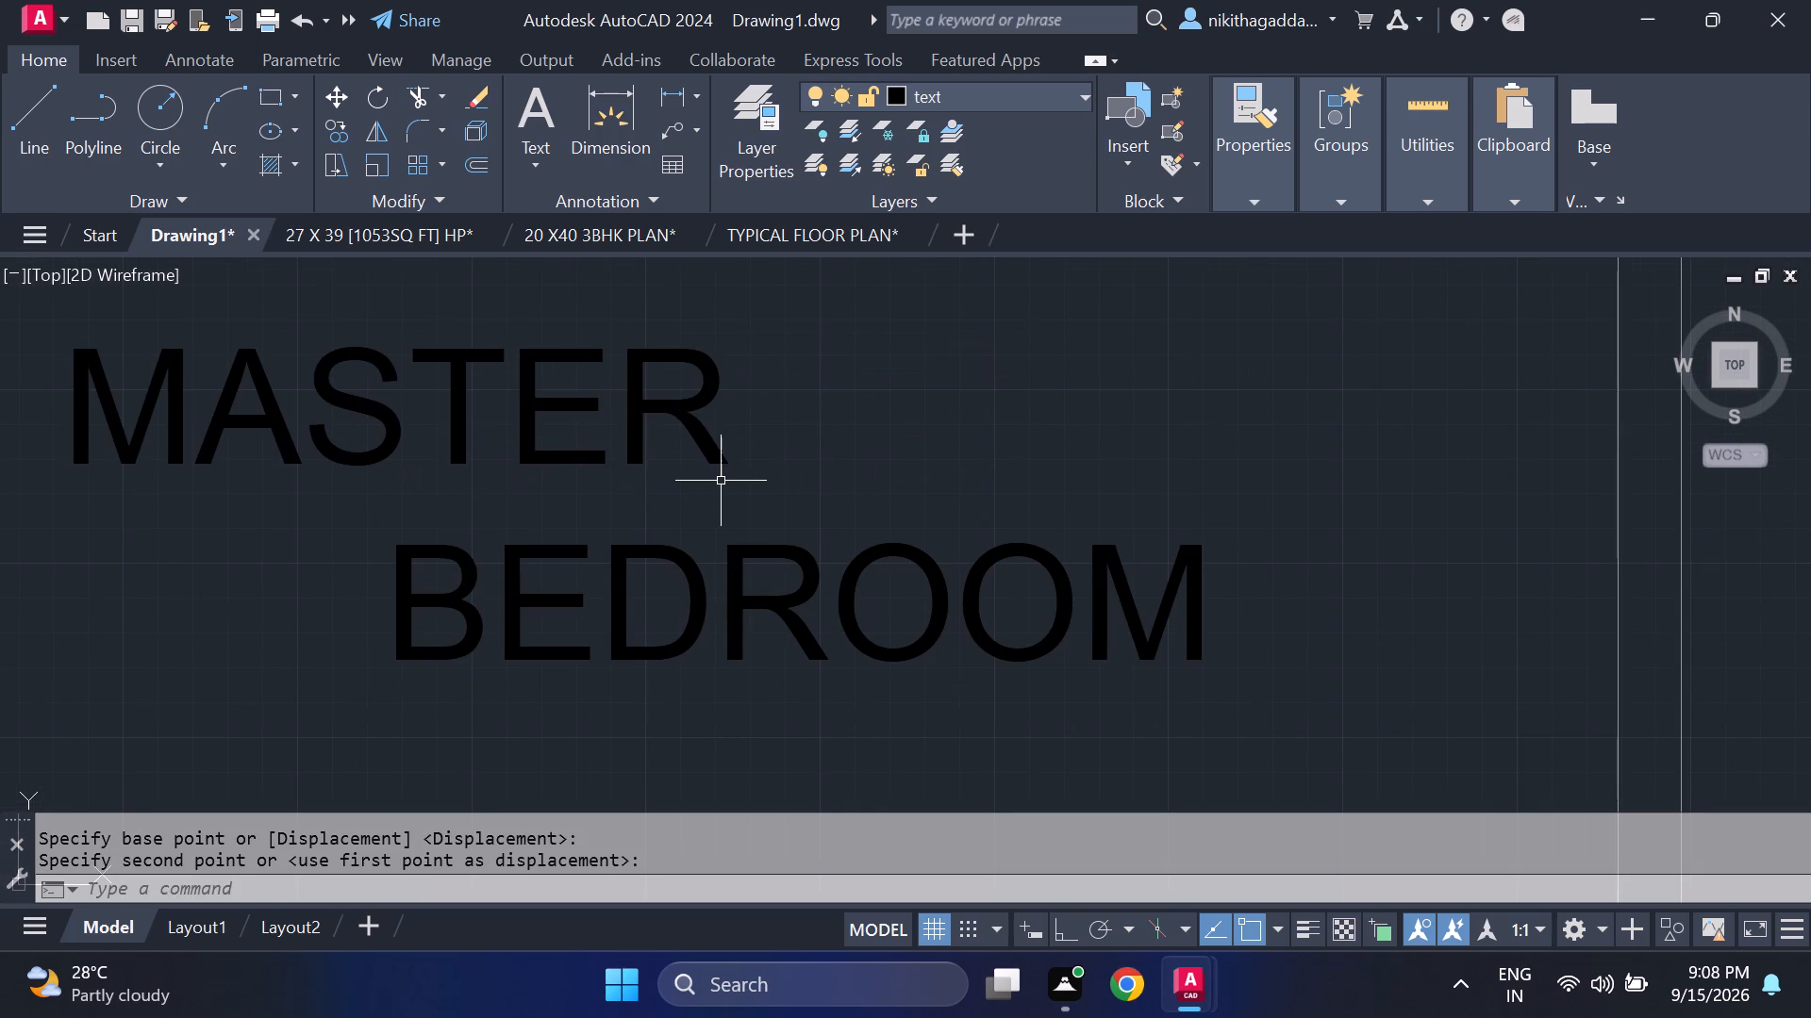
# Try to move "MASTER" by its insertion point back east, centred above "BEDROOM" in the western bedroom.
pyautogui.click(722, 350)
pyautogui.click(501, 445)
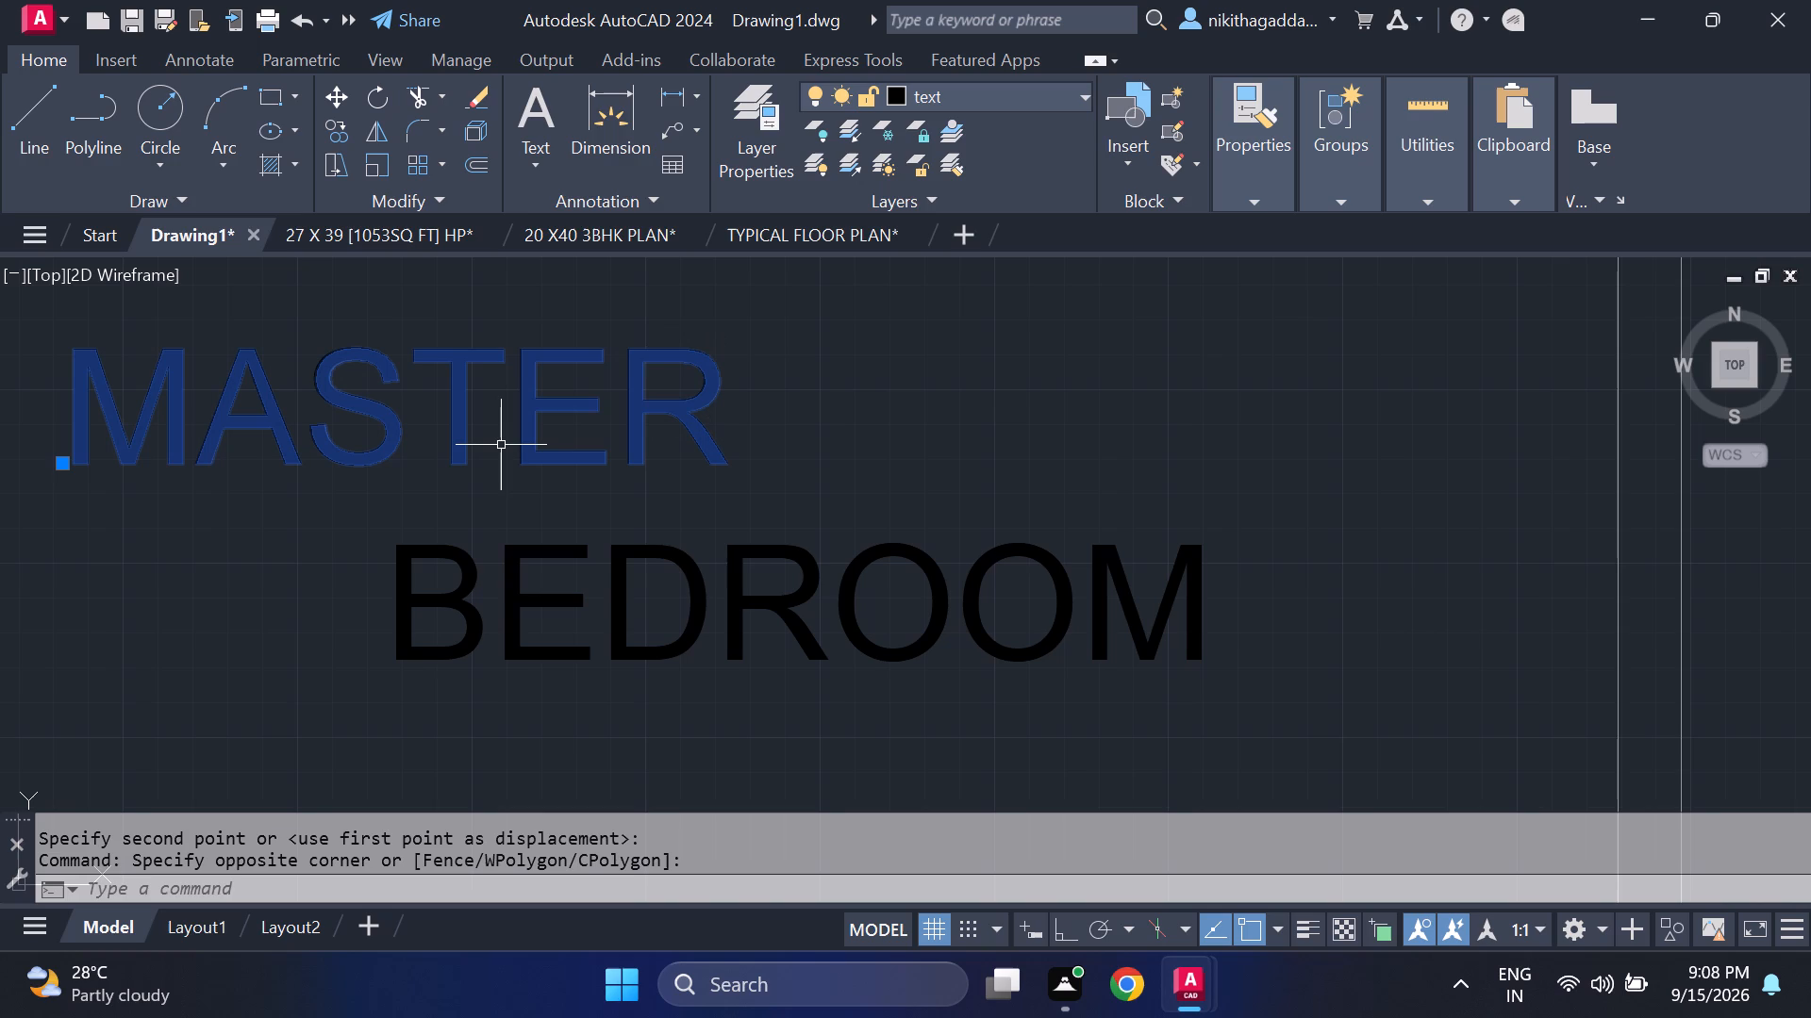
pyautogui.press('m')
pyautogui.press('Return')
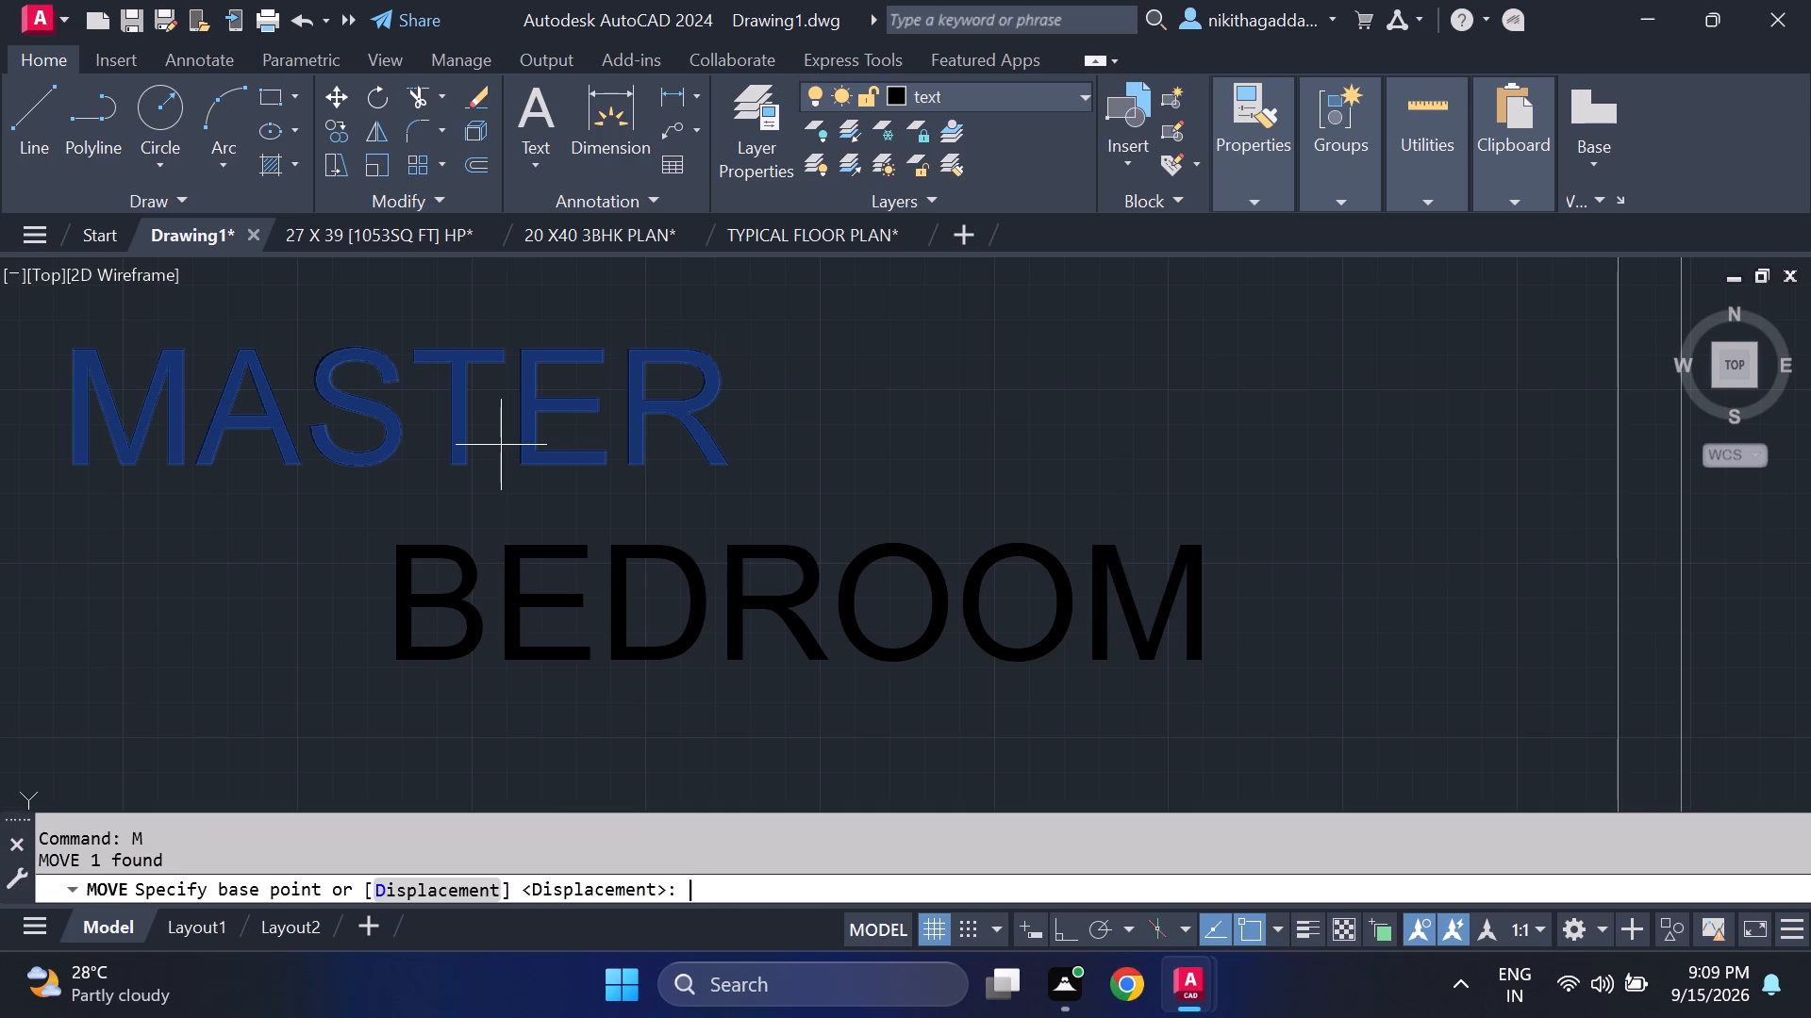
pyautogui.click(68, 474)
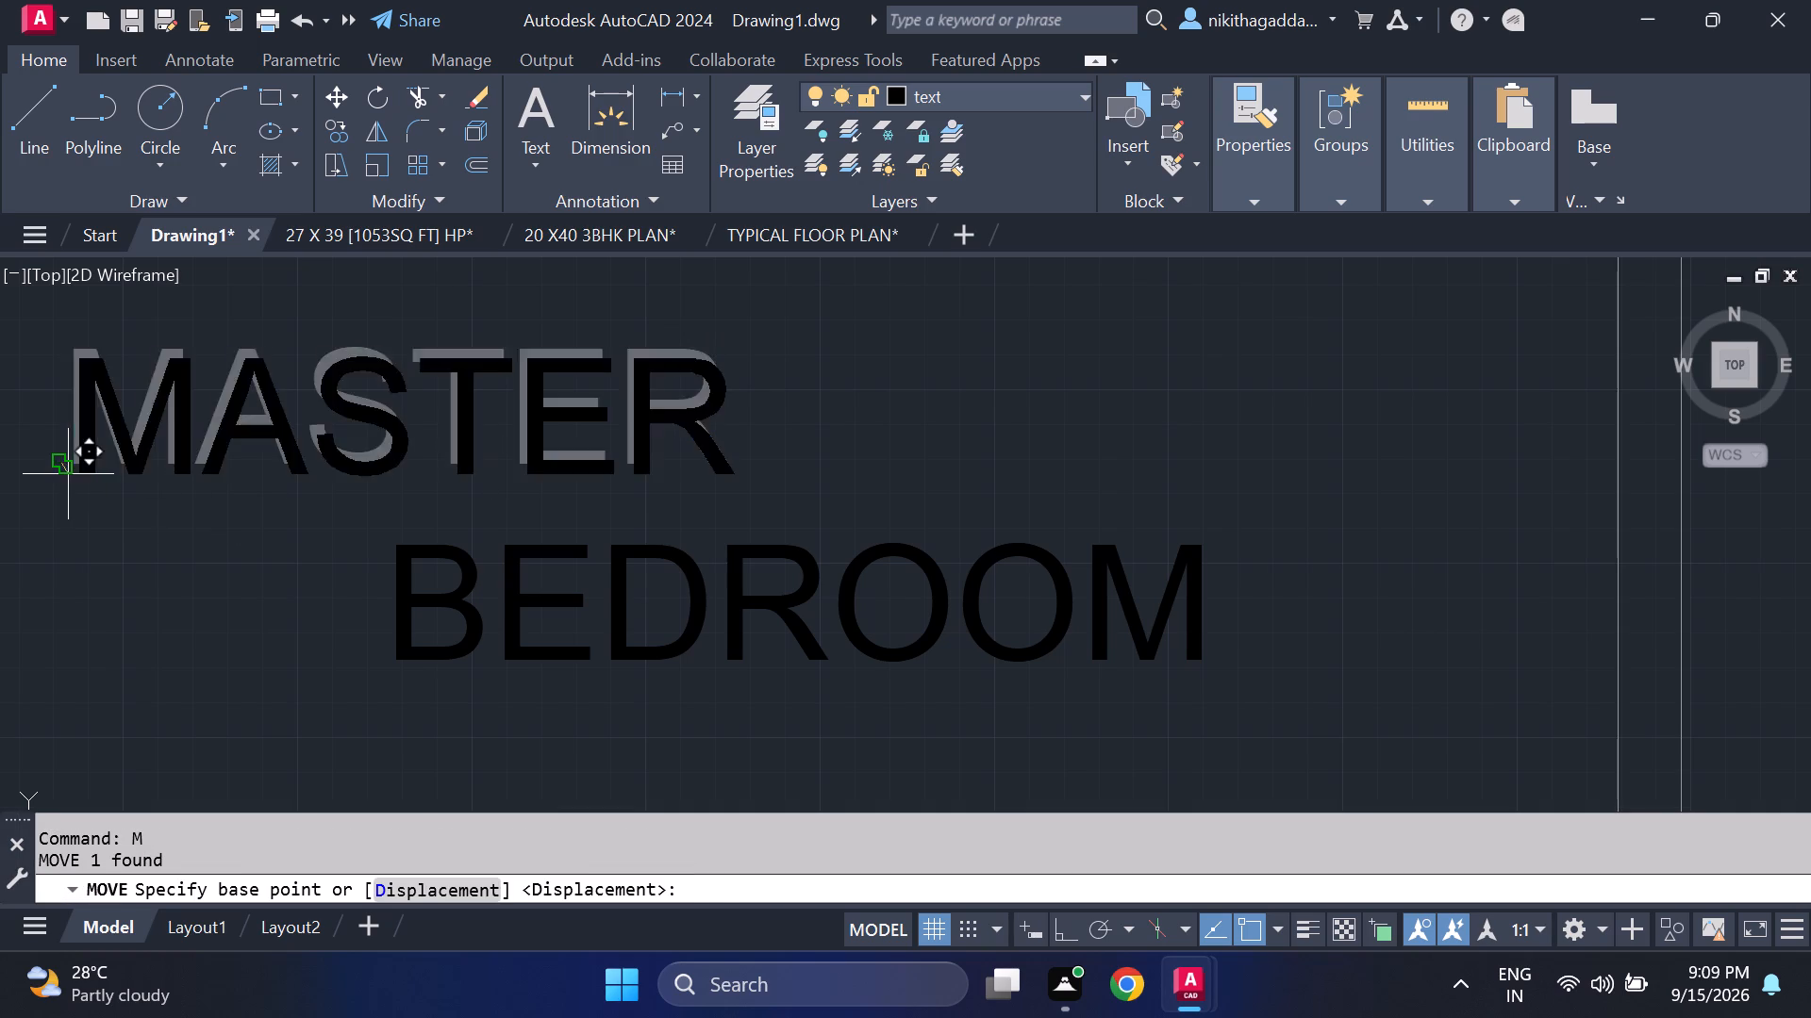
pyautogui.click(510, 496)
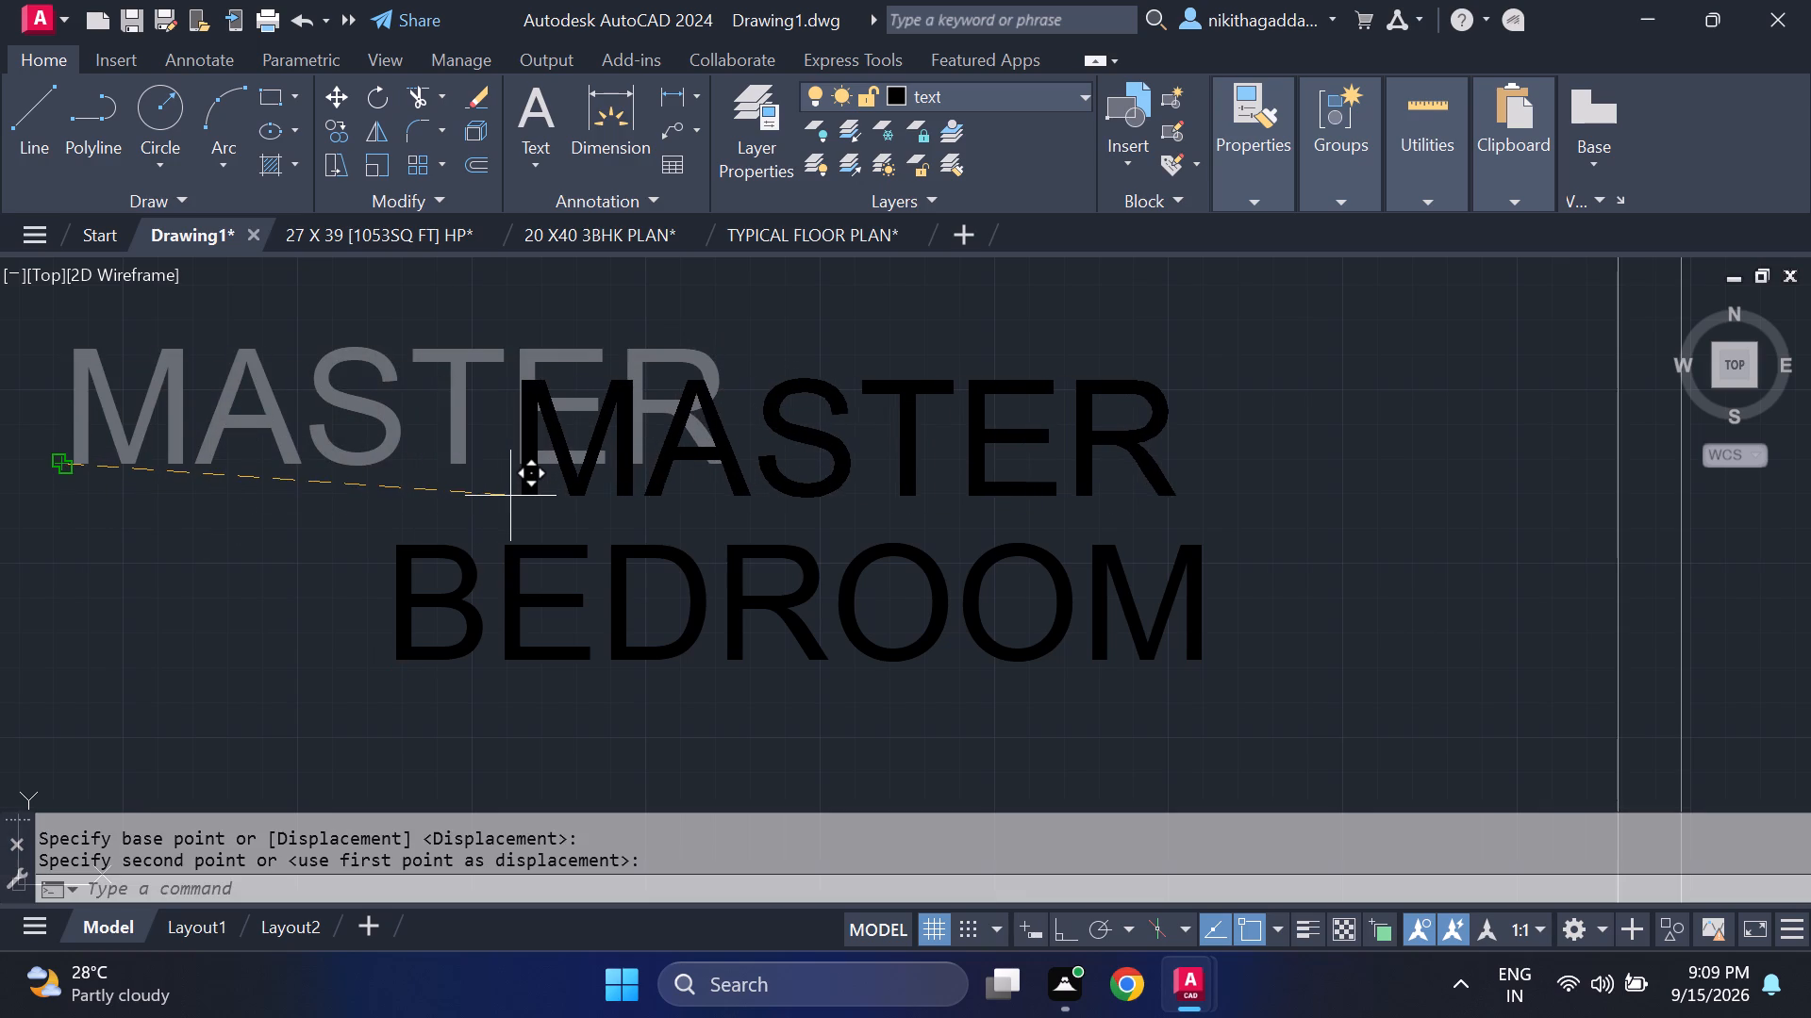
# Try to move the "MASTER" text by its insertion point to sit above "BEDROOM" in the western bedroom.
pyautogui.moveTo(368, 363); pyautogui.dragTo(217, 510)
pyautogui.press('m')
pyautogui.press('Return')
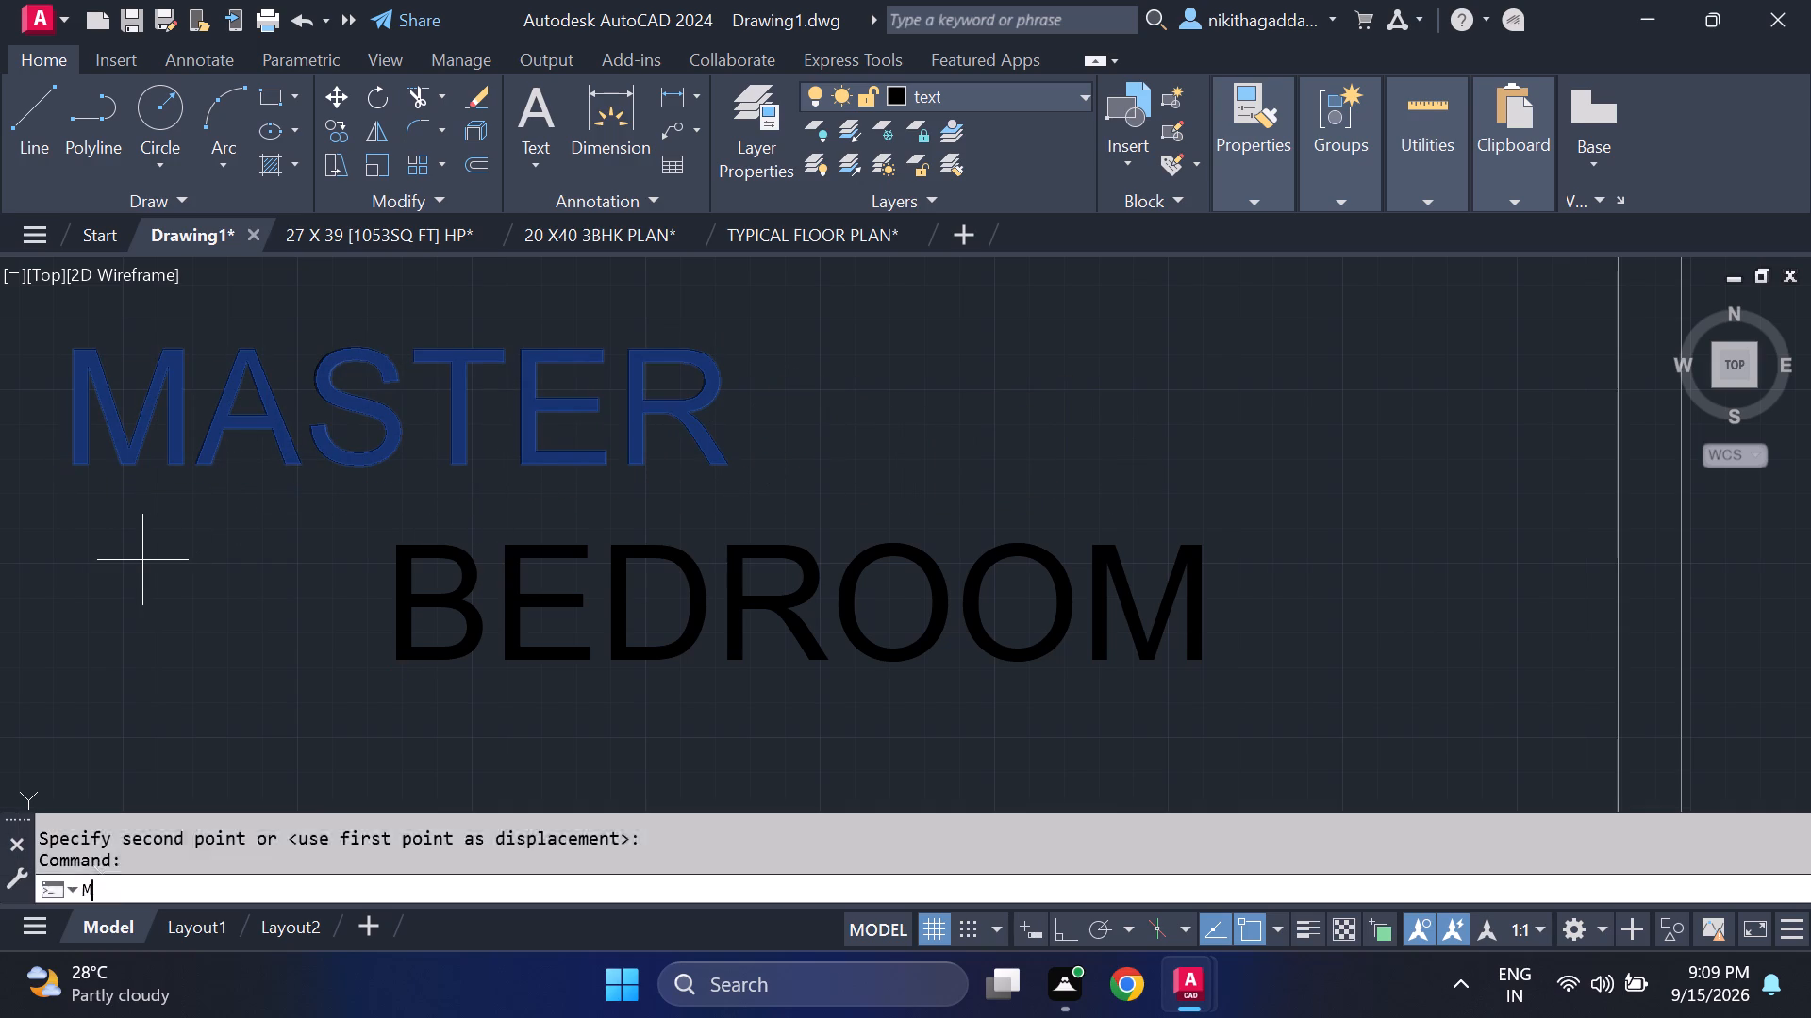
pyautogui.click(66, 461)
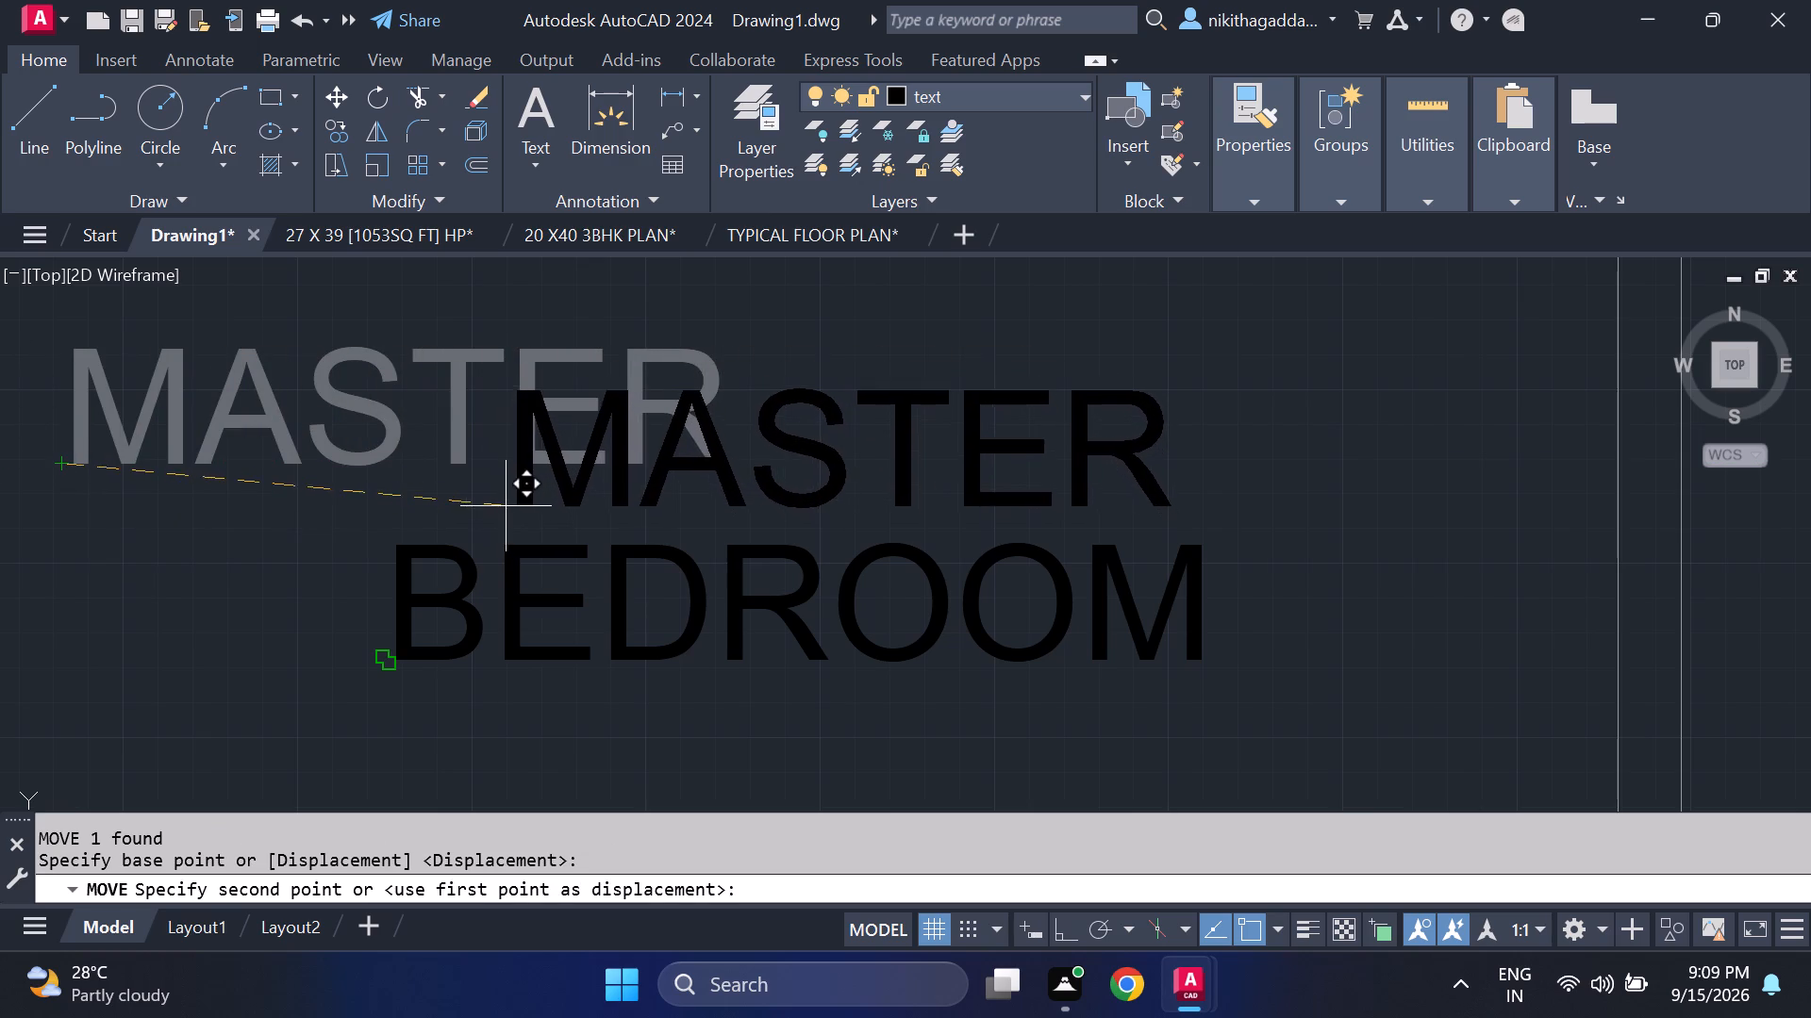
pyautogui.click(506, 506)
# Move the "MASTER" text straight up off "BEDROOM" so it sits just above that word in the western bedroom.
pyautogui.click(526, 572)
pyautogui.click(524, 578)
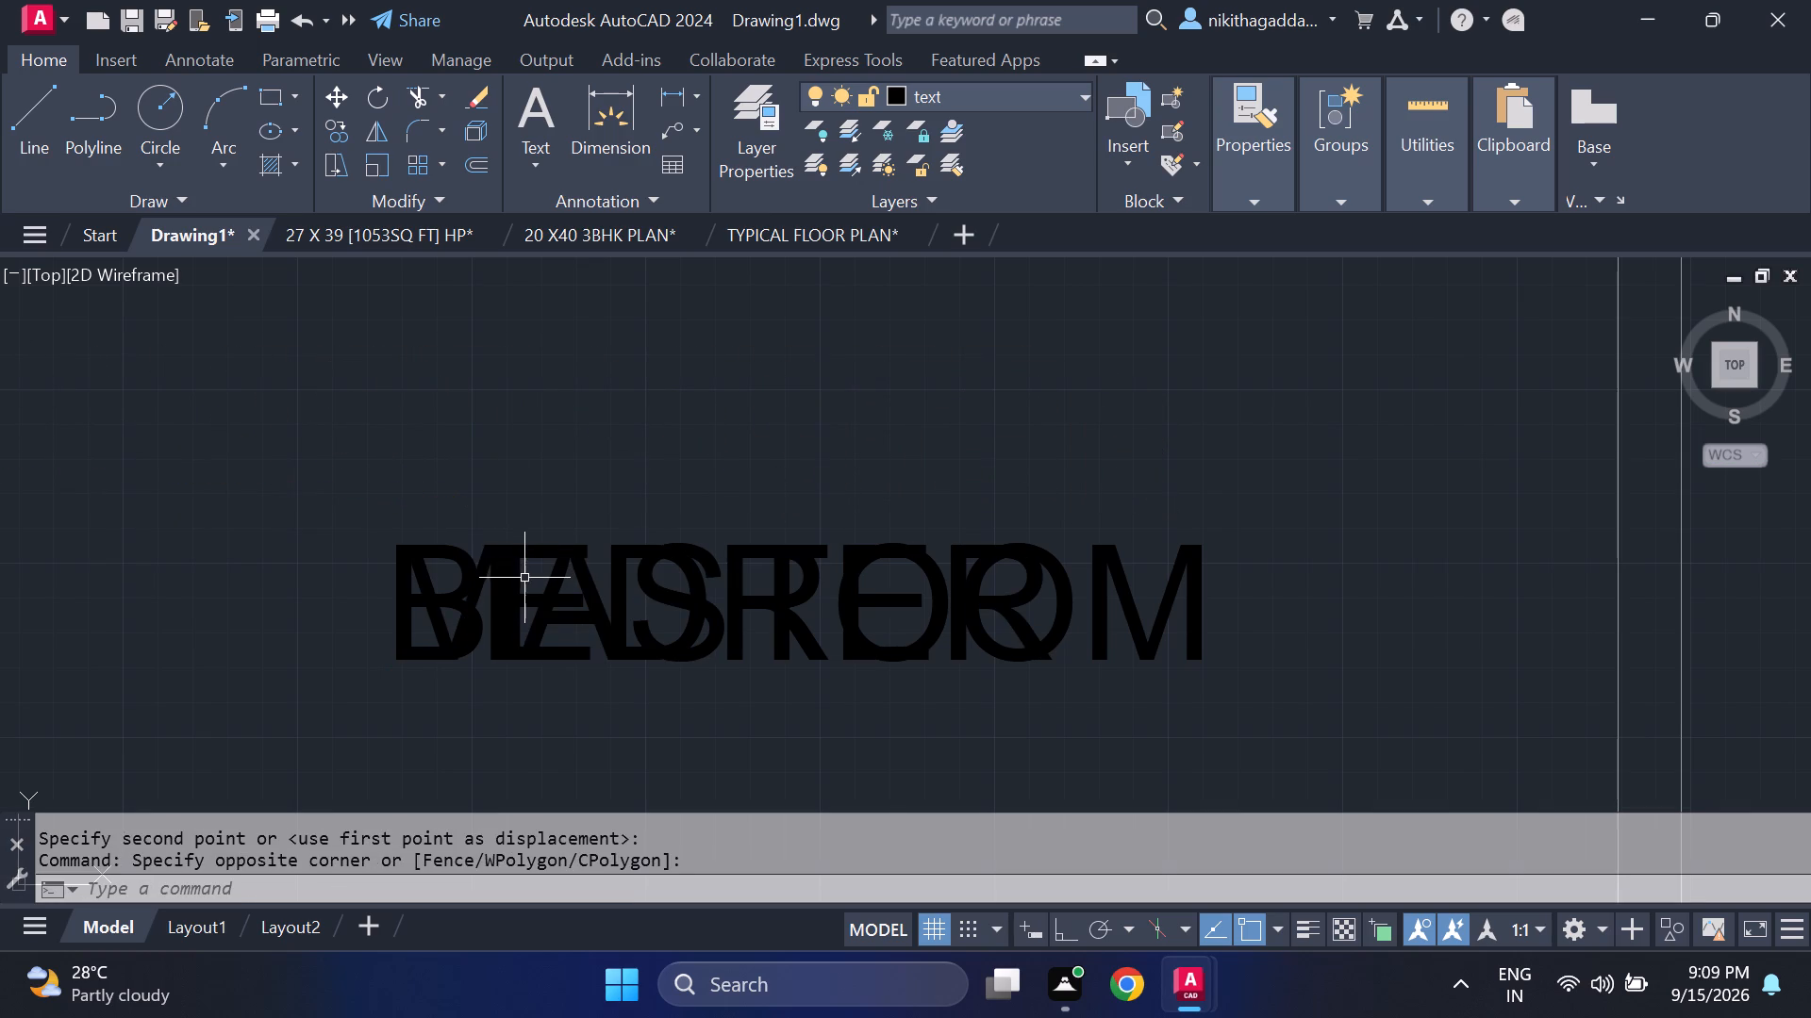
pyautogui.click(484, 620)
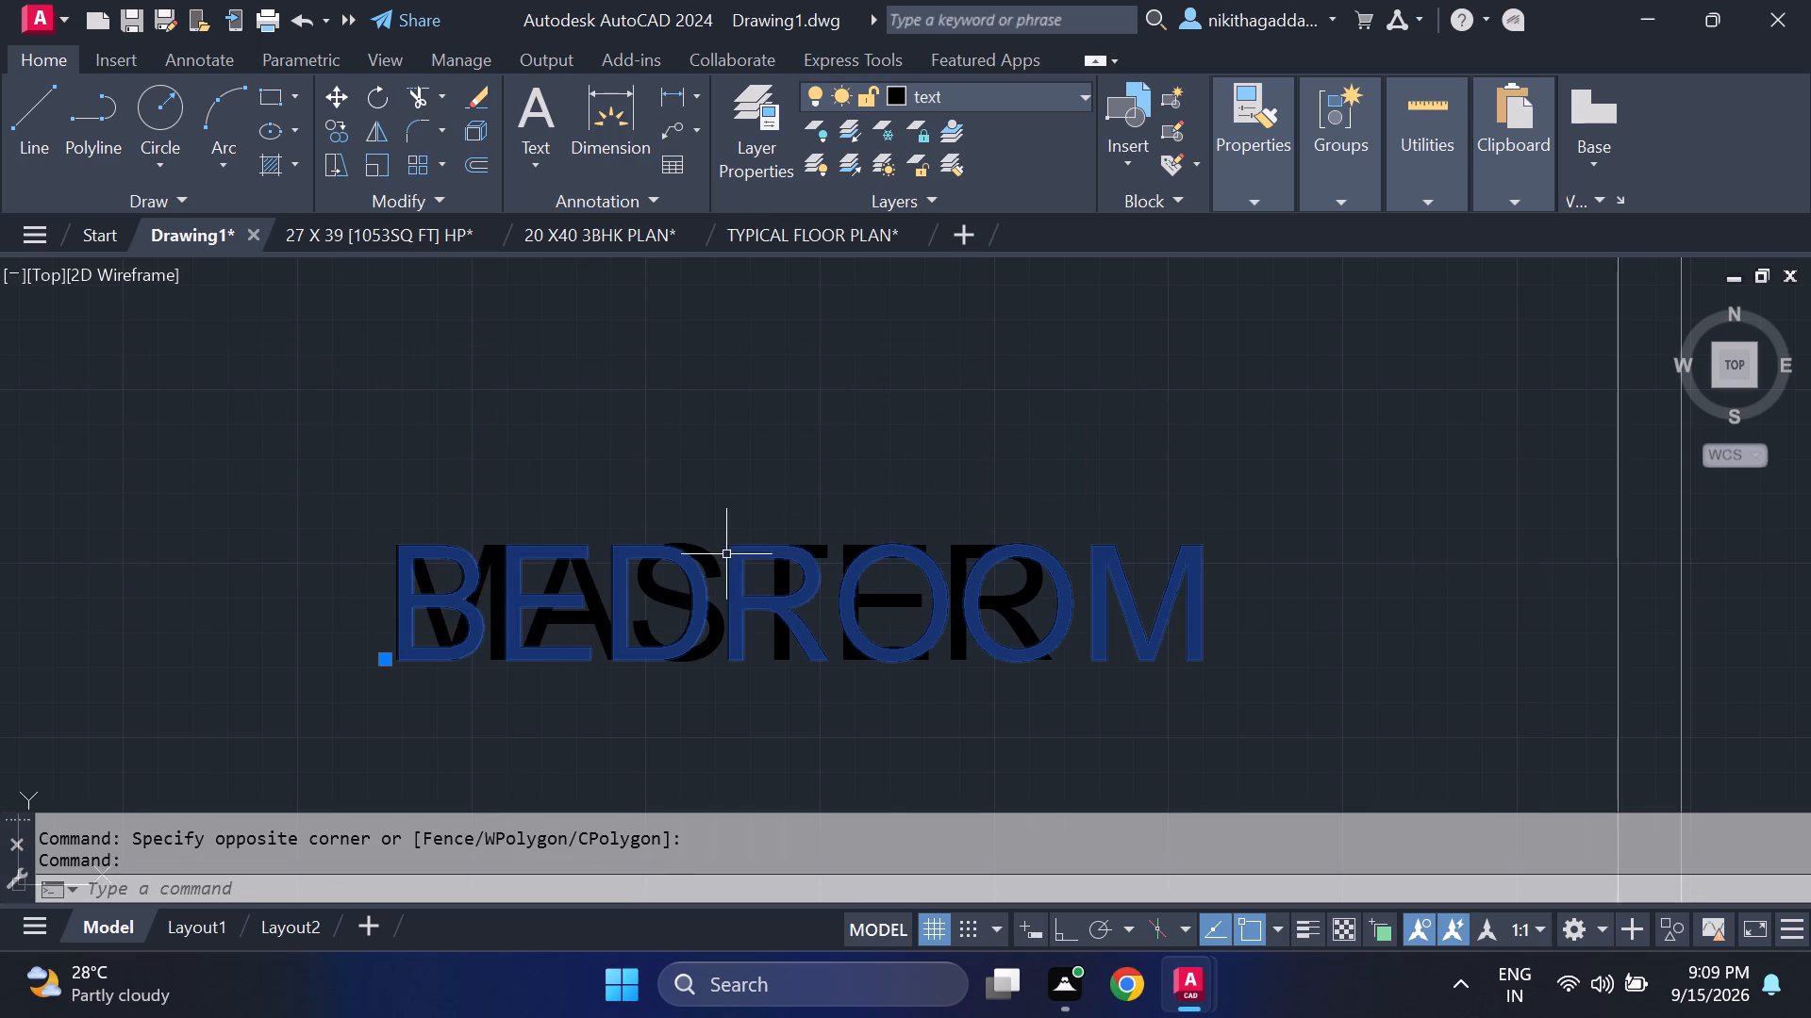
pyautogui.click(707, 553)
pyautogui.press('Escape')
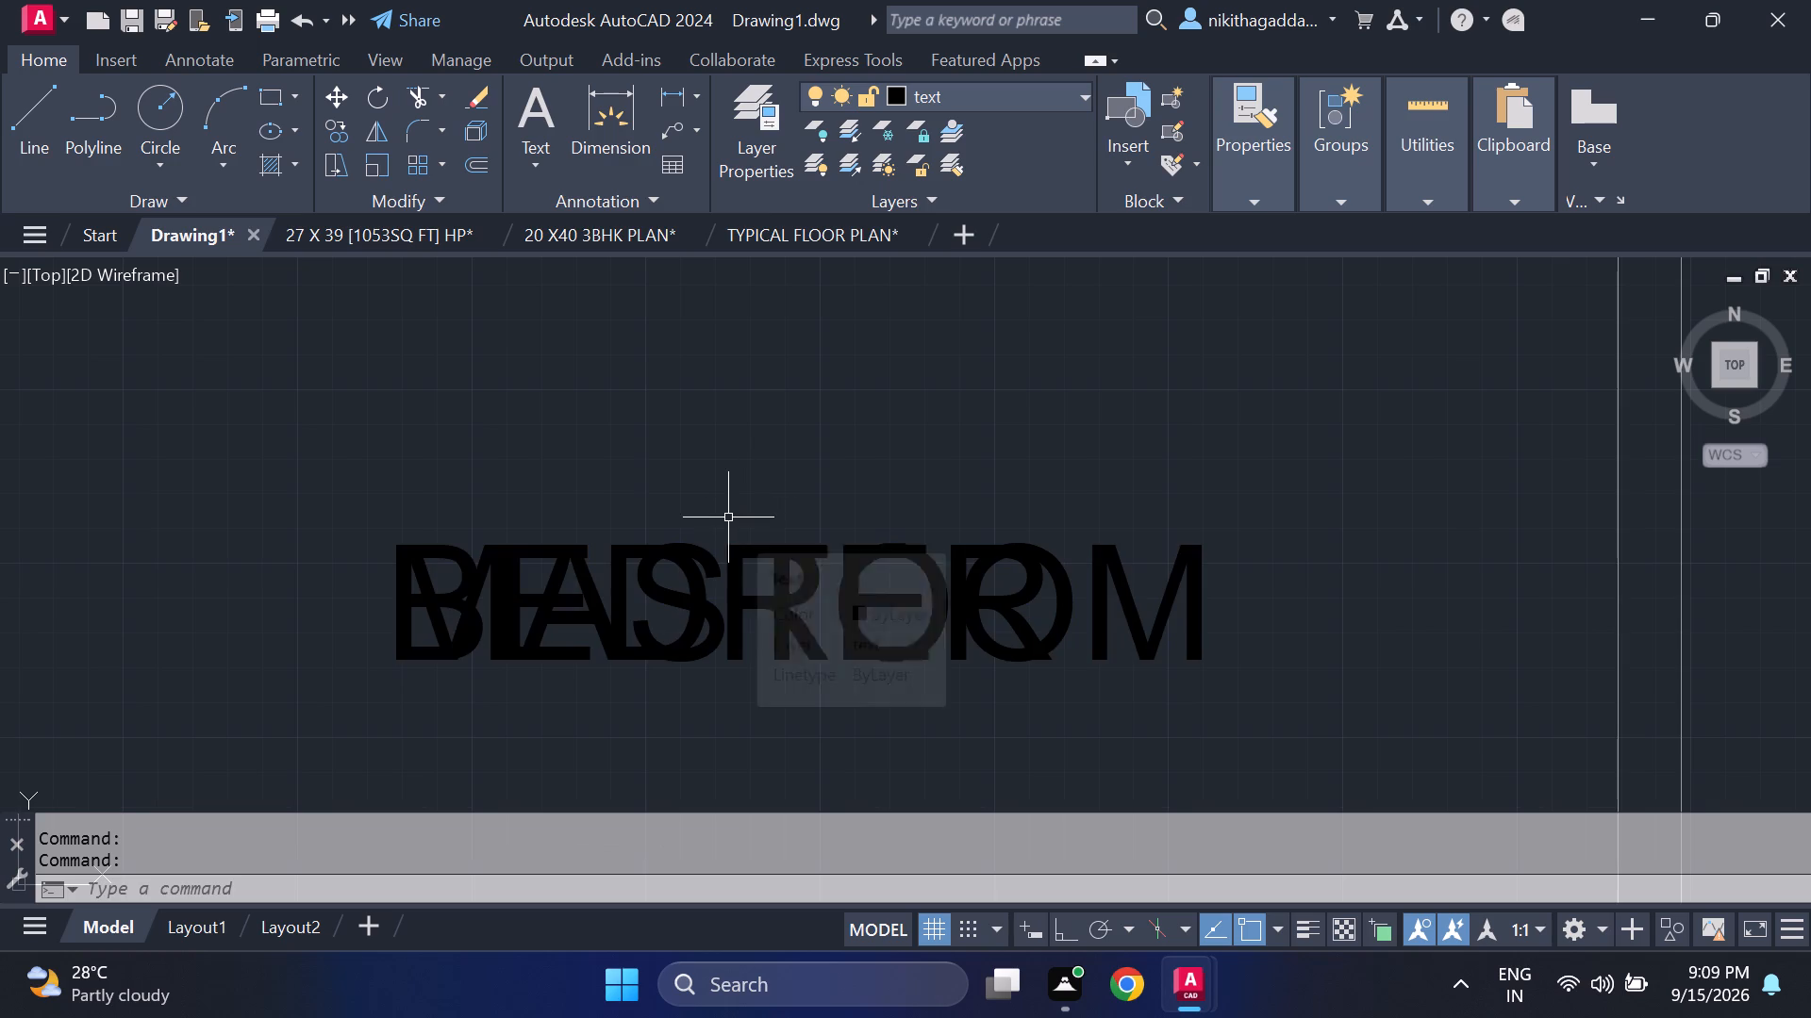
pyautogui.scroll(3, 730, 559)
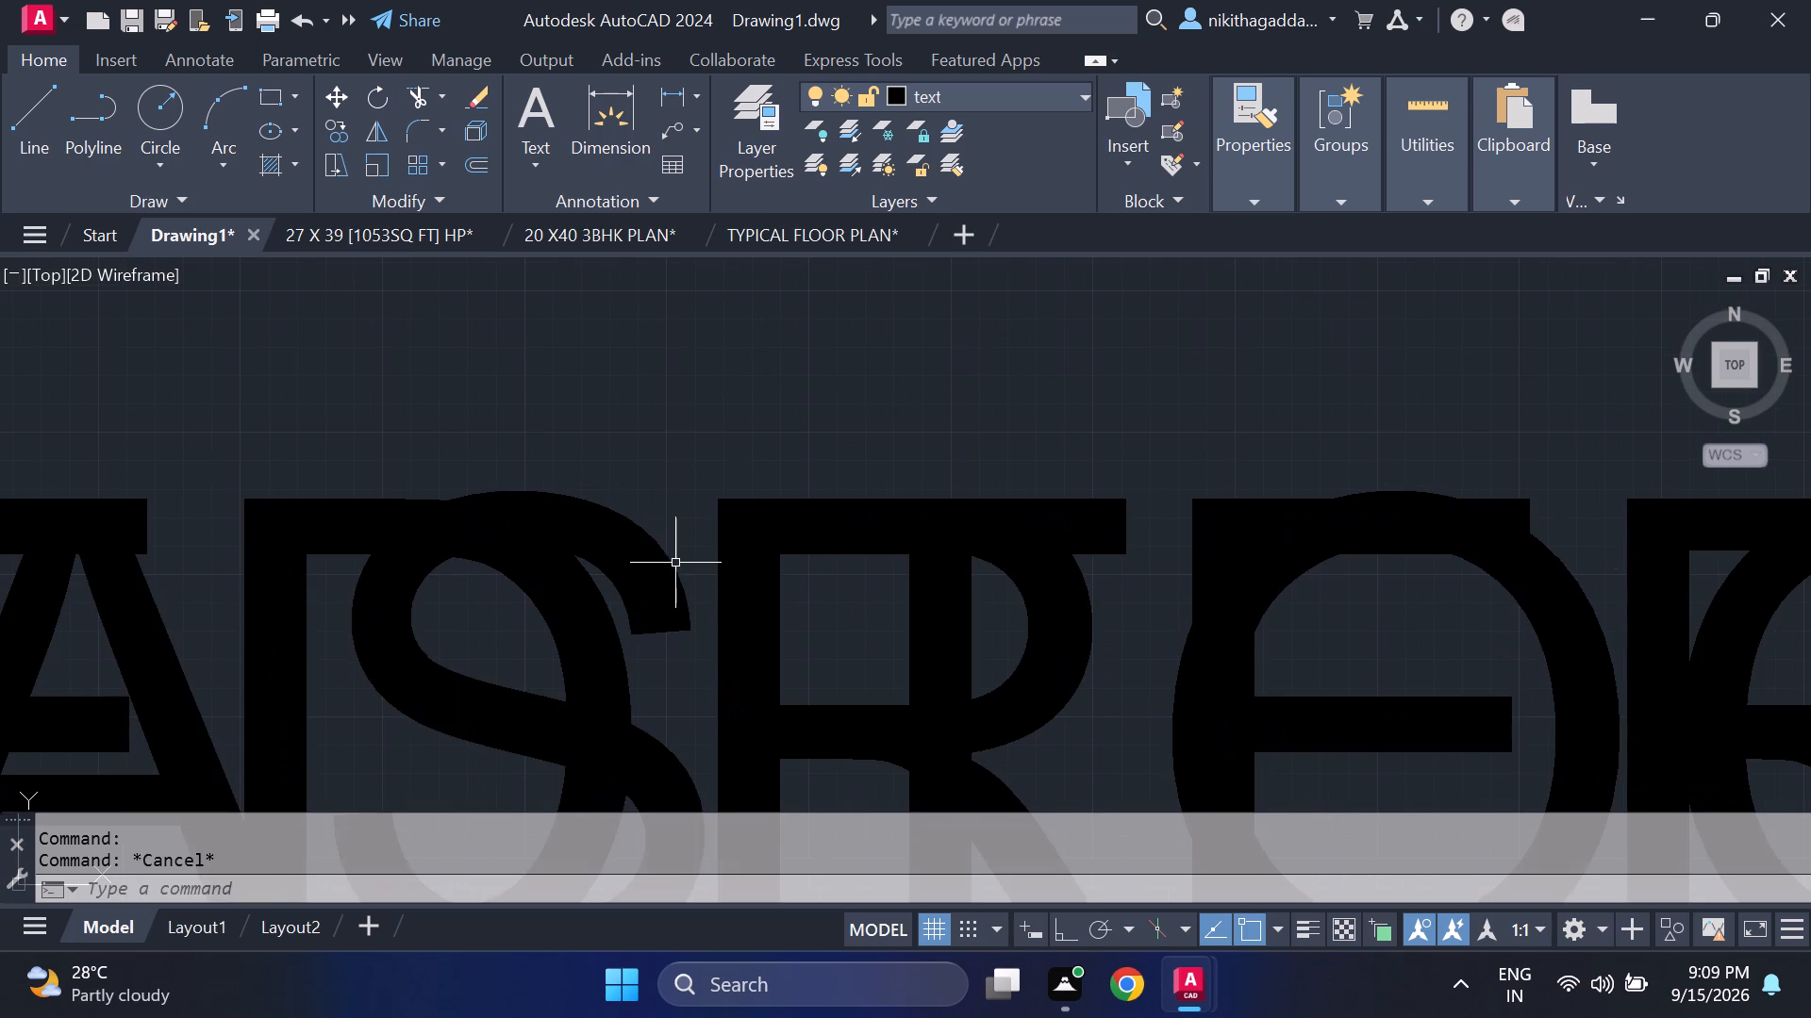
pyautogui.click(675, 563)
pyautogui.scroll(-4, 675, 565)
pyautogui.press('m')
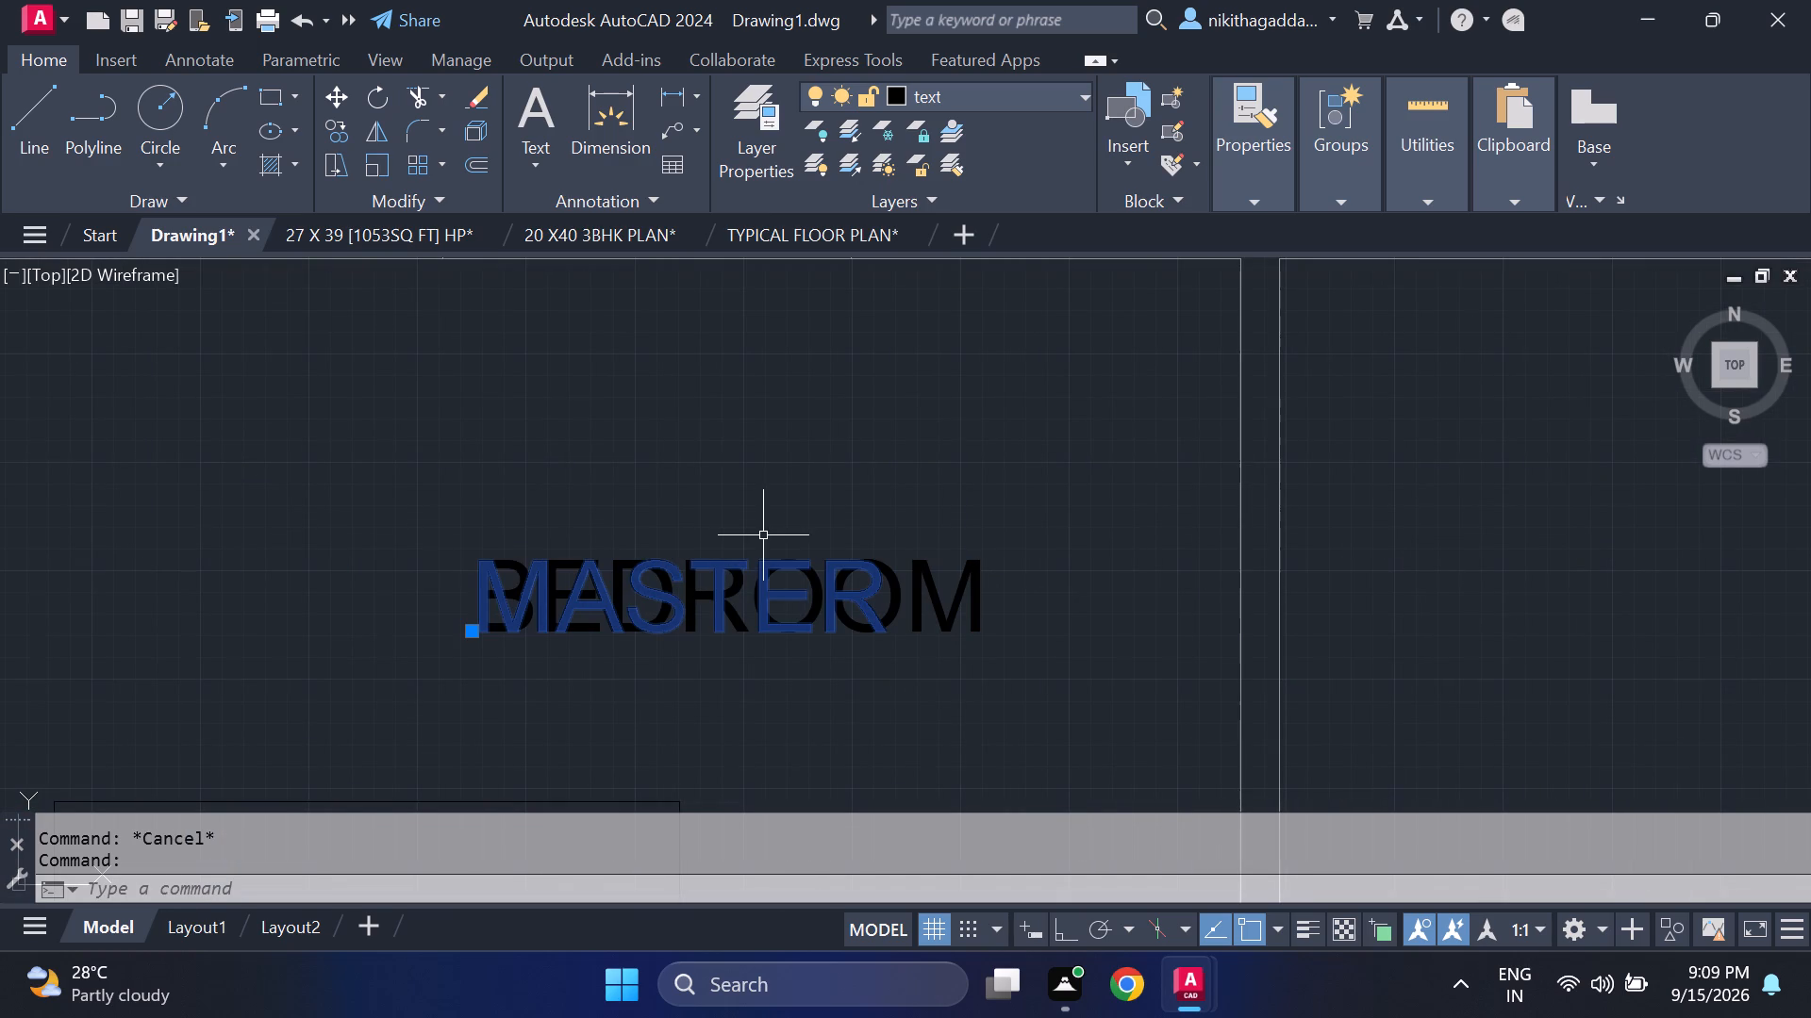
pyautogui.press('Return')
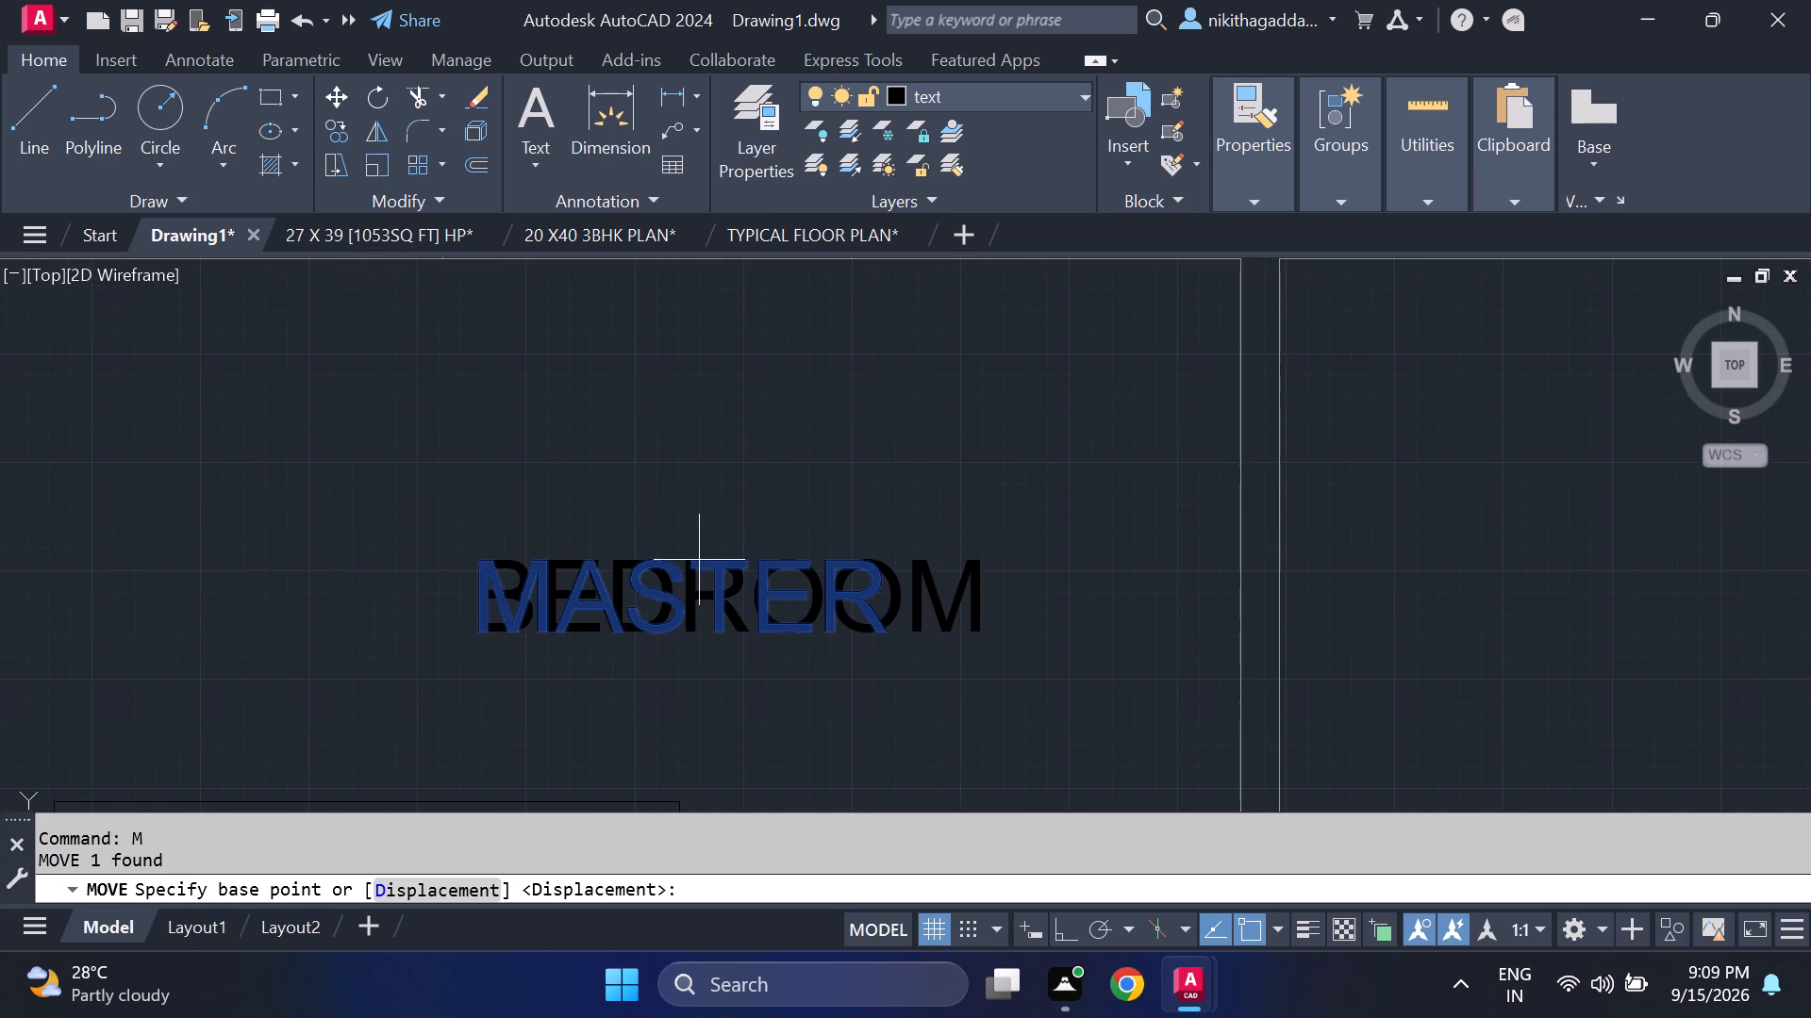
pyautogui.click(697, 560)
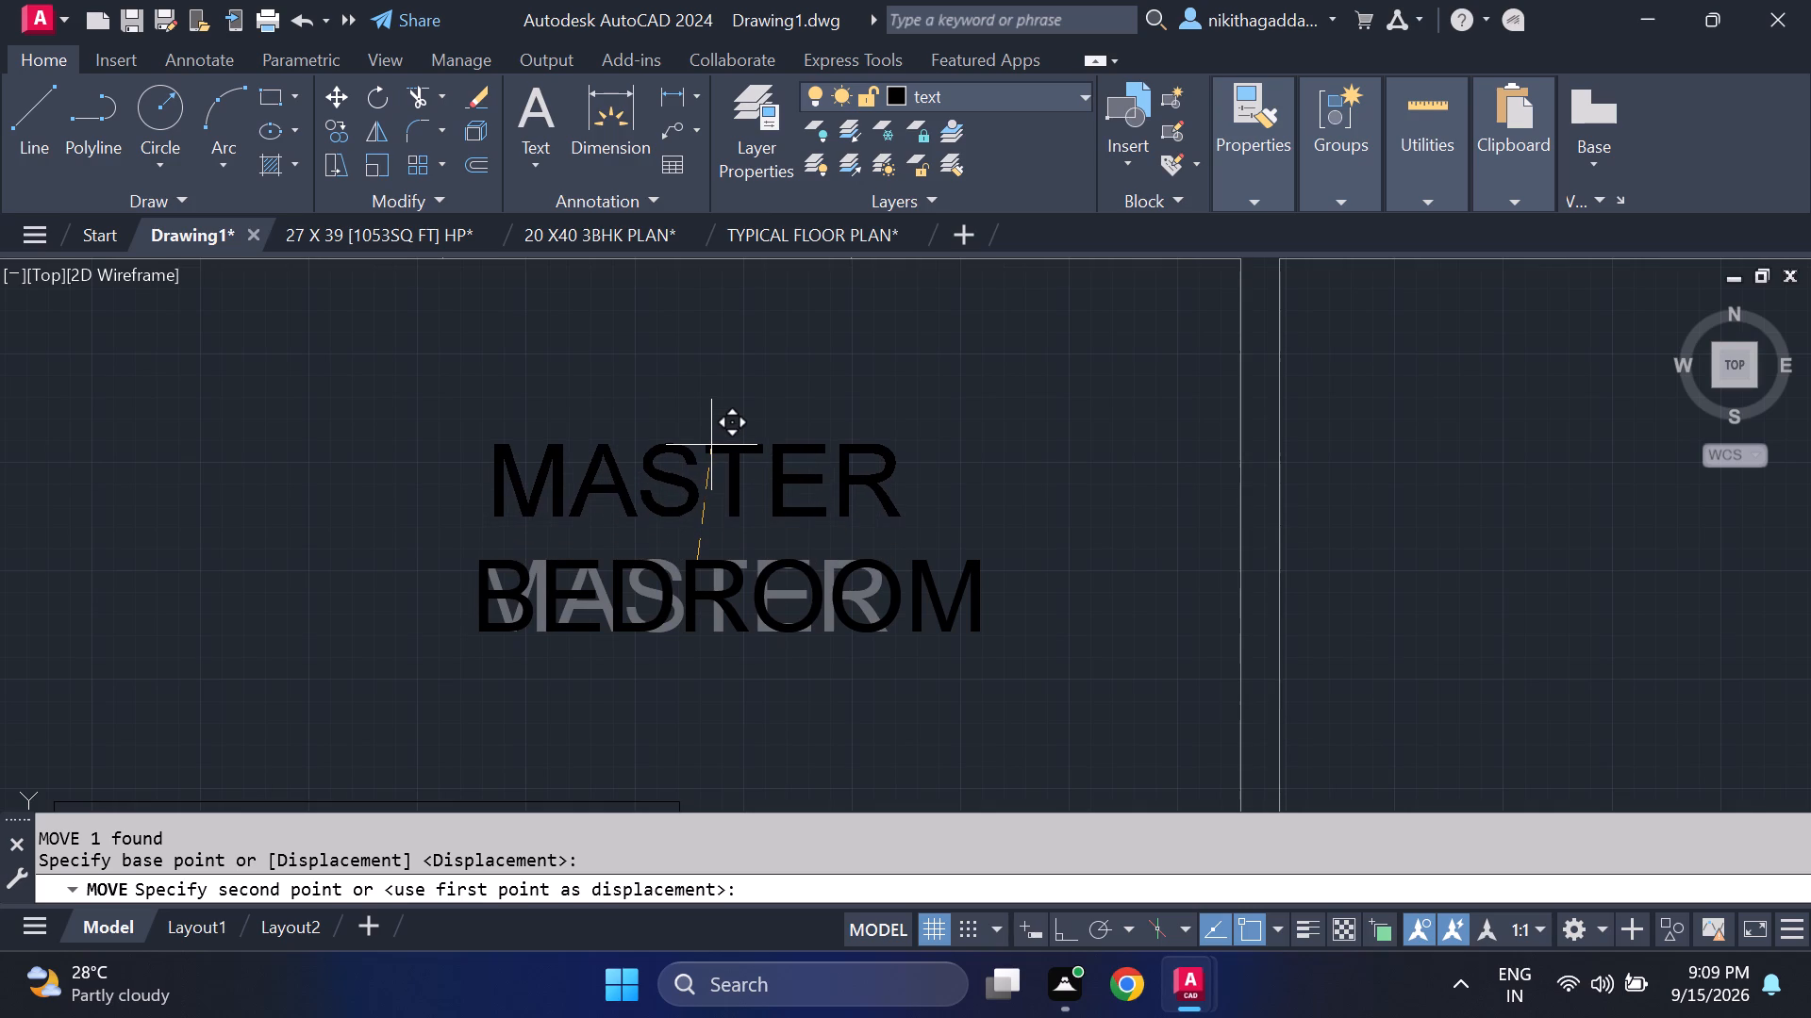
pyautogui.click(717, 455)
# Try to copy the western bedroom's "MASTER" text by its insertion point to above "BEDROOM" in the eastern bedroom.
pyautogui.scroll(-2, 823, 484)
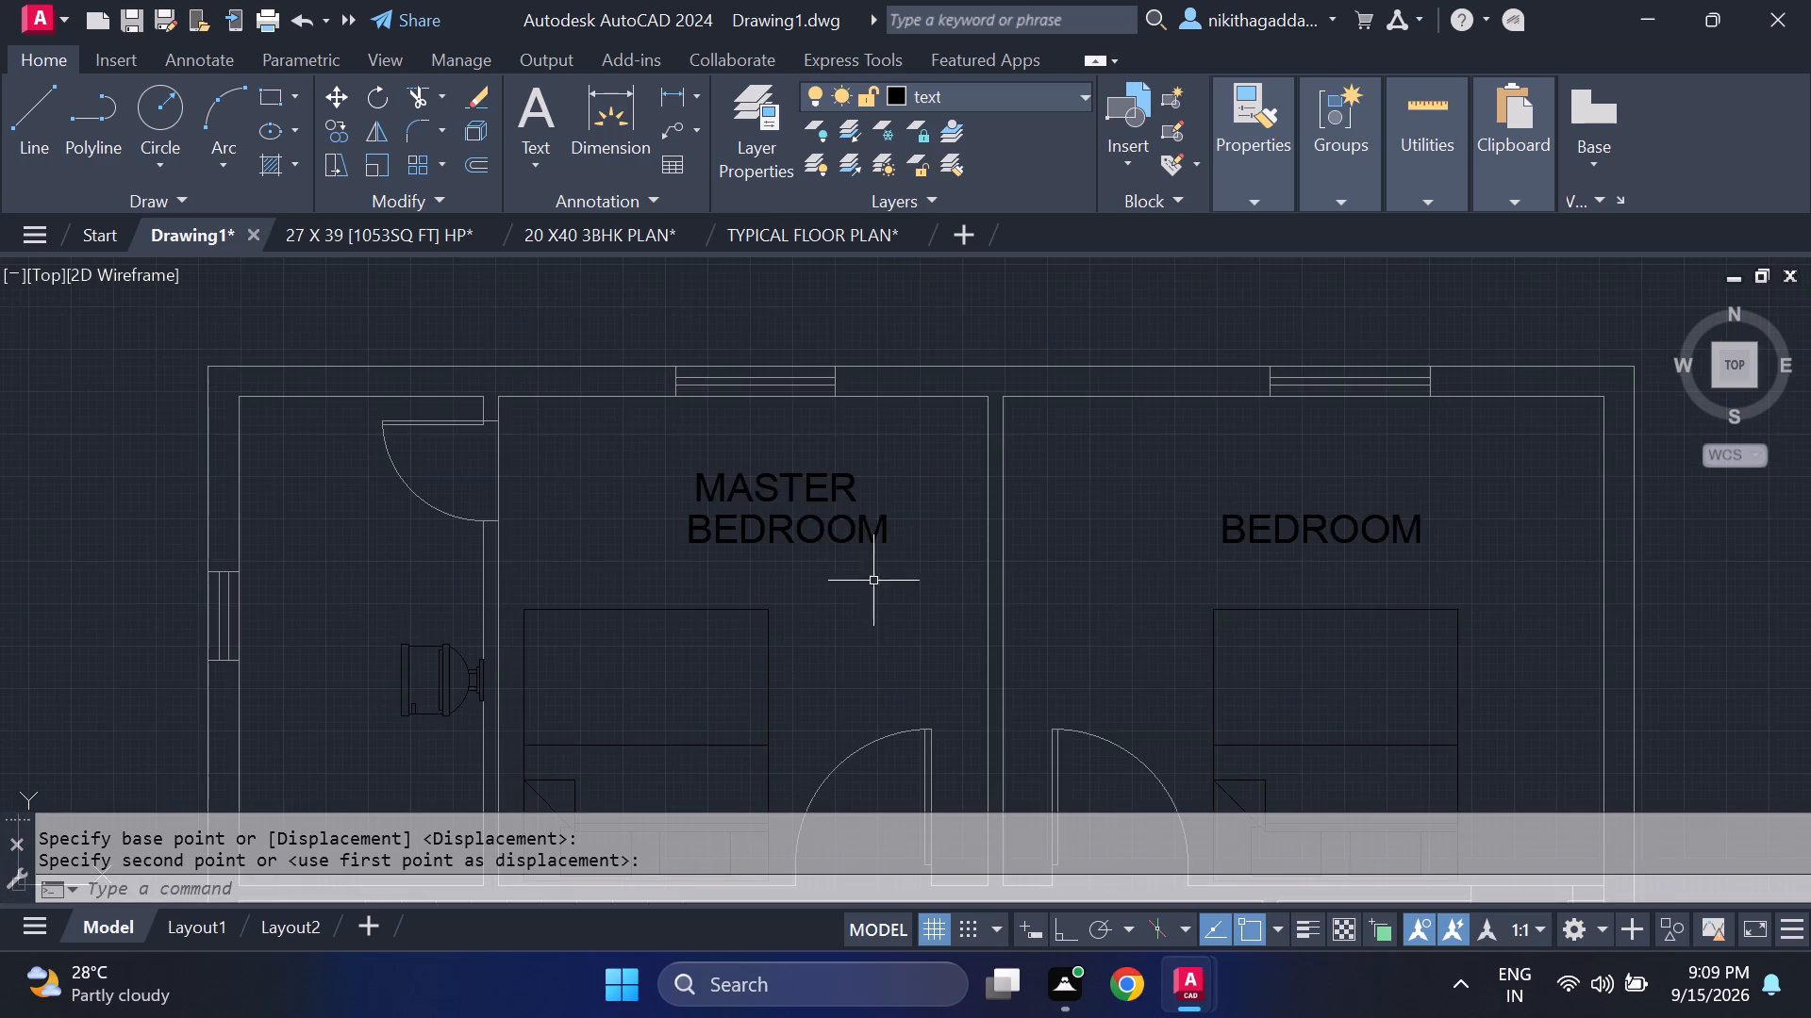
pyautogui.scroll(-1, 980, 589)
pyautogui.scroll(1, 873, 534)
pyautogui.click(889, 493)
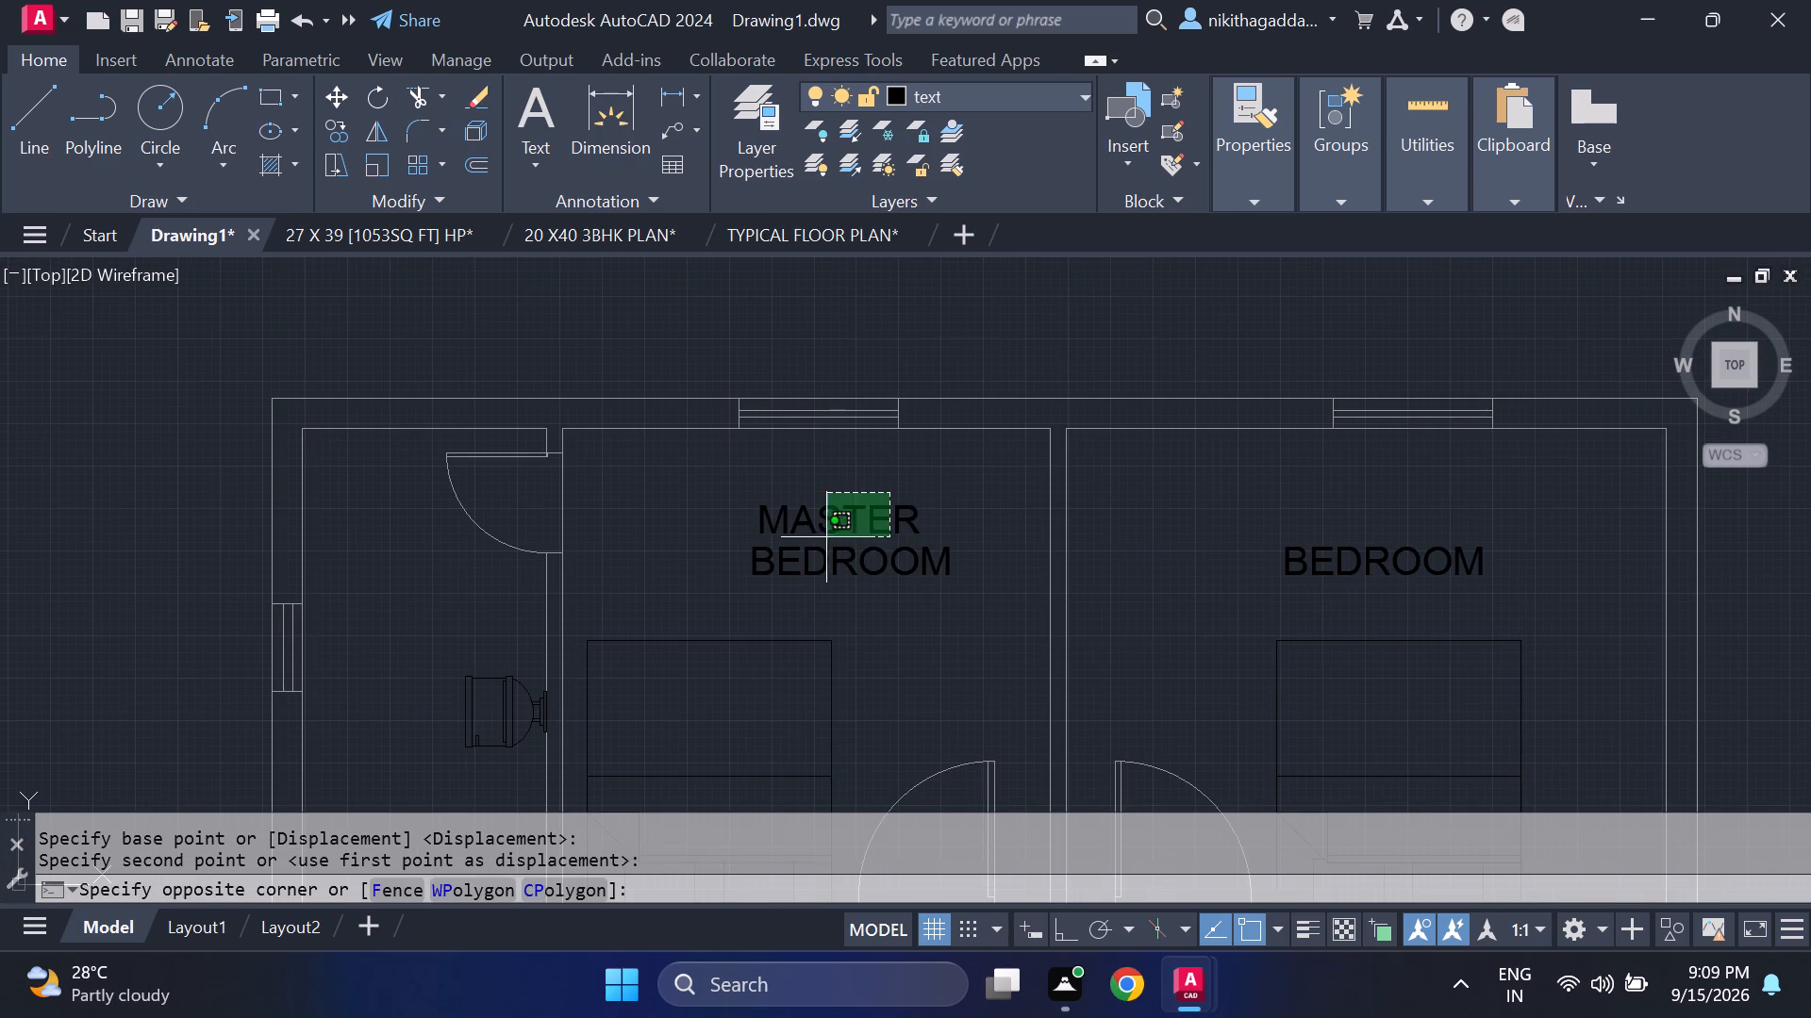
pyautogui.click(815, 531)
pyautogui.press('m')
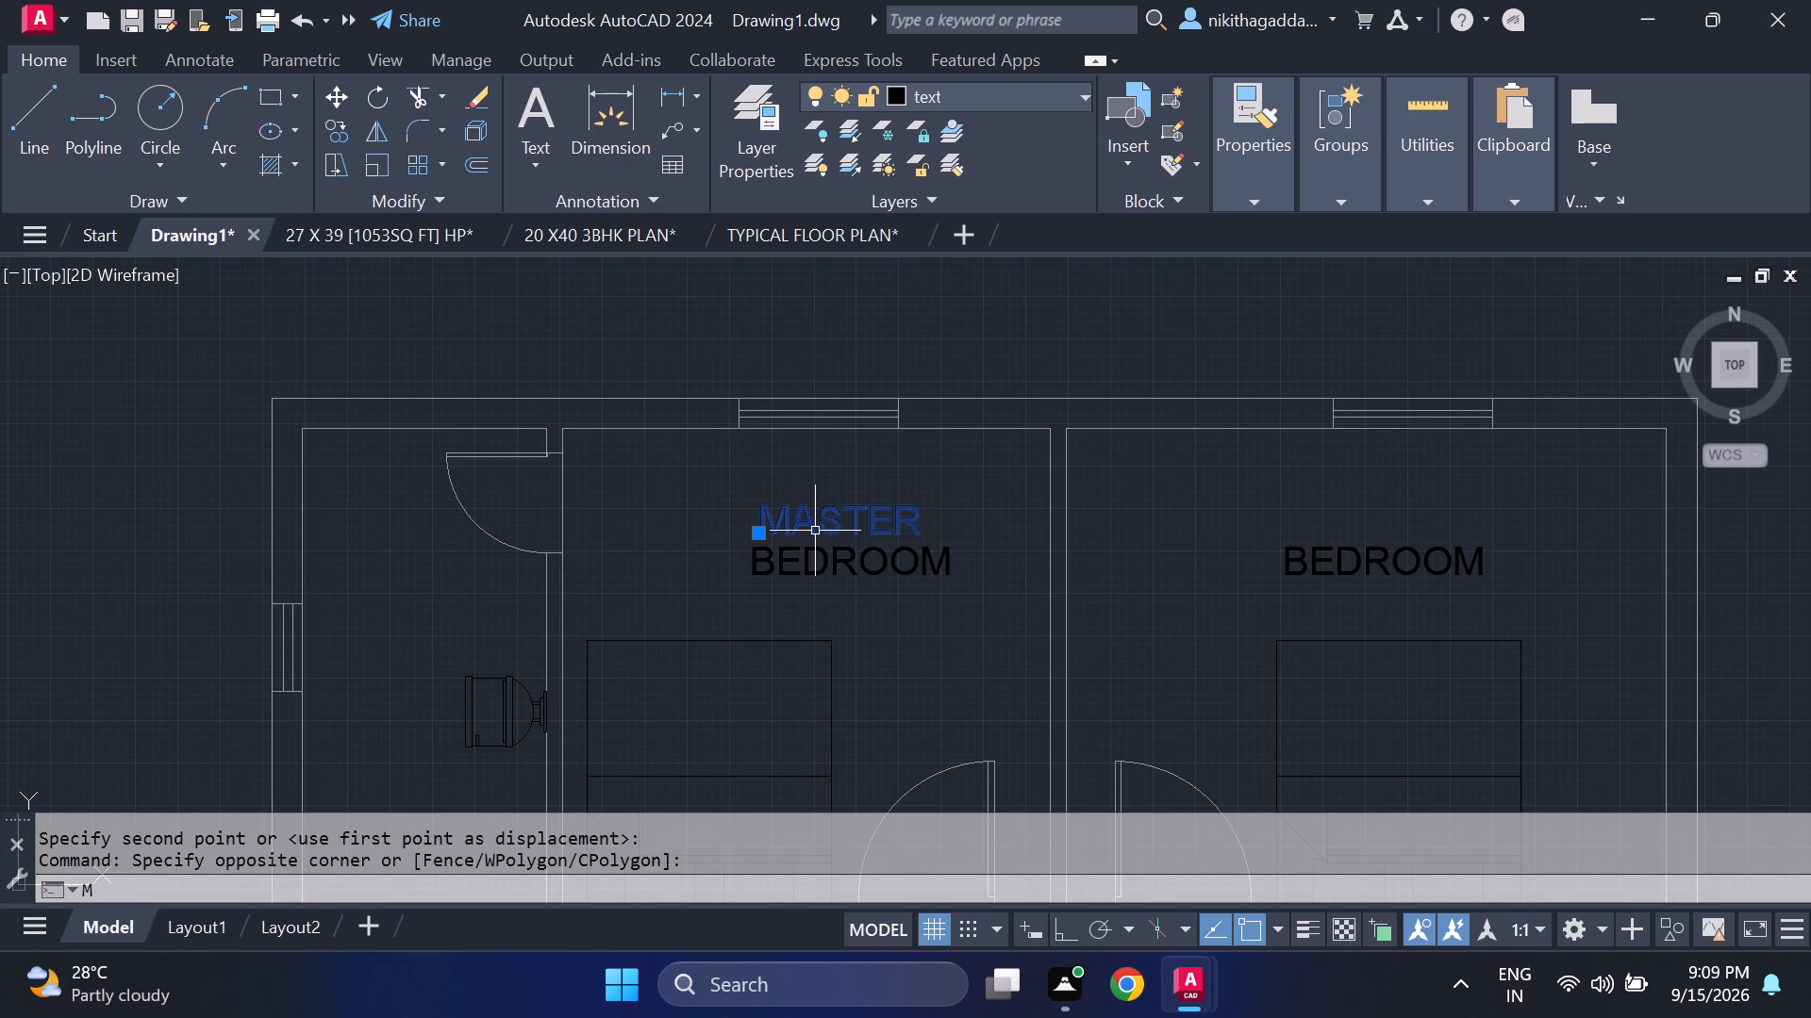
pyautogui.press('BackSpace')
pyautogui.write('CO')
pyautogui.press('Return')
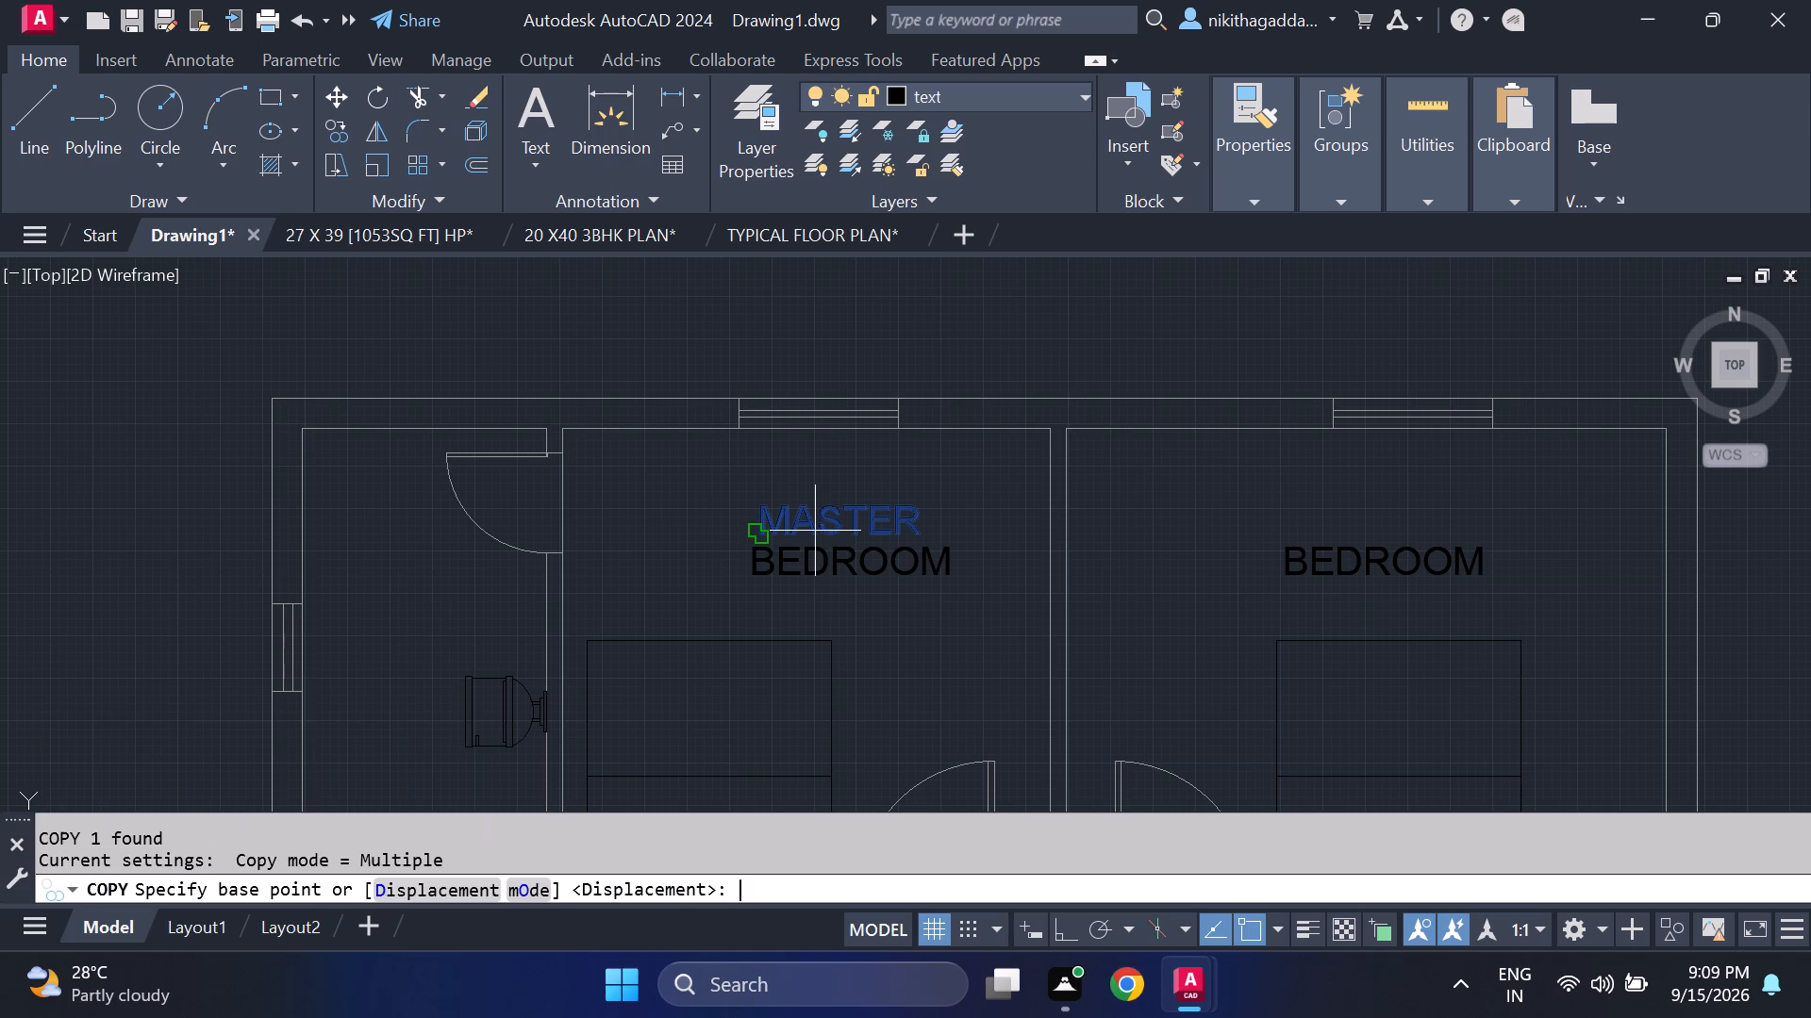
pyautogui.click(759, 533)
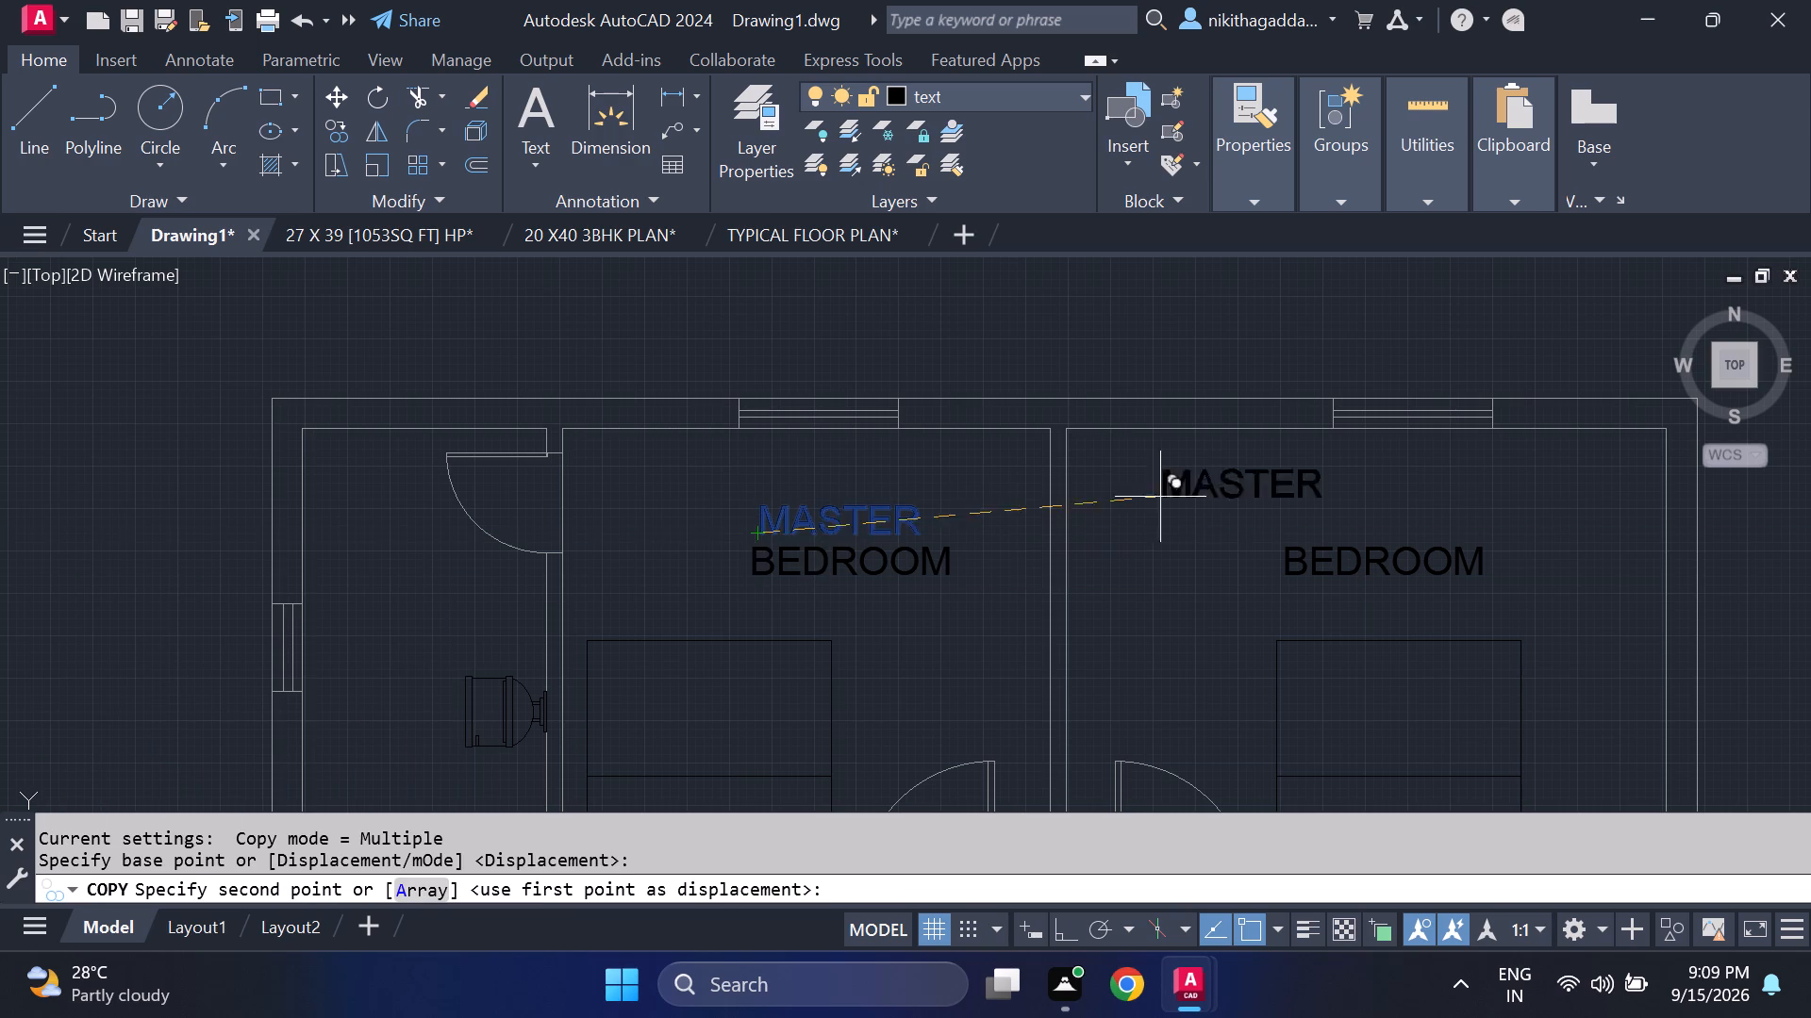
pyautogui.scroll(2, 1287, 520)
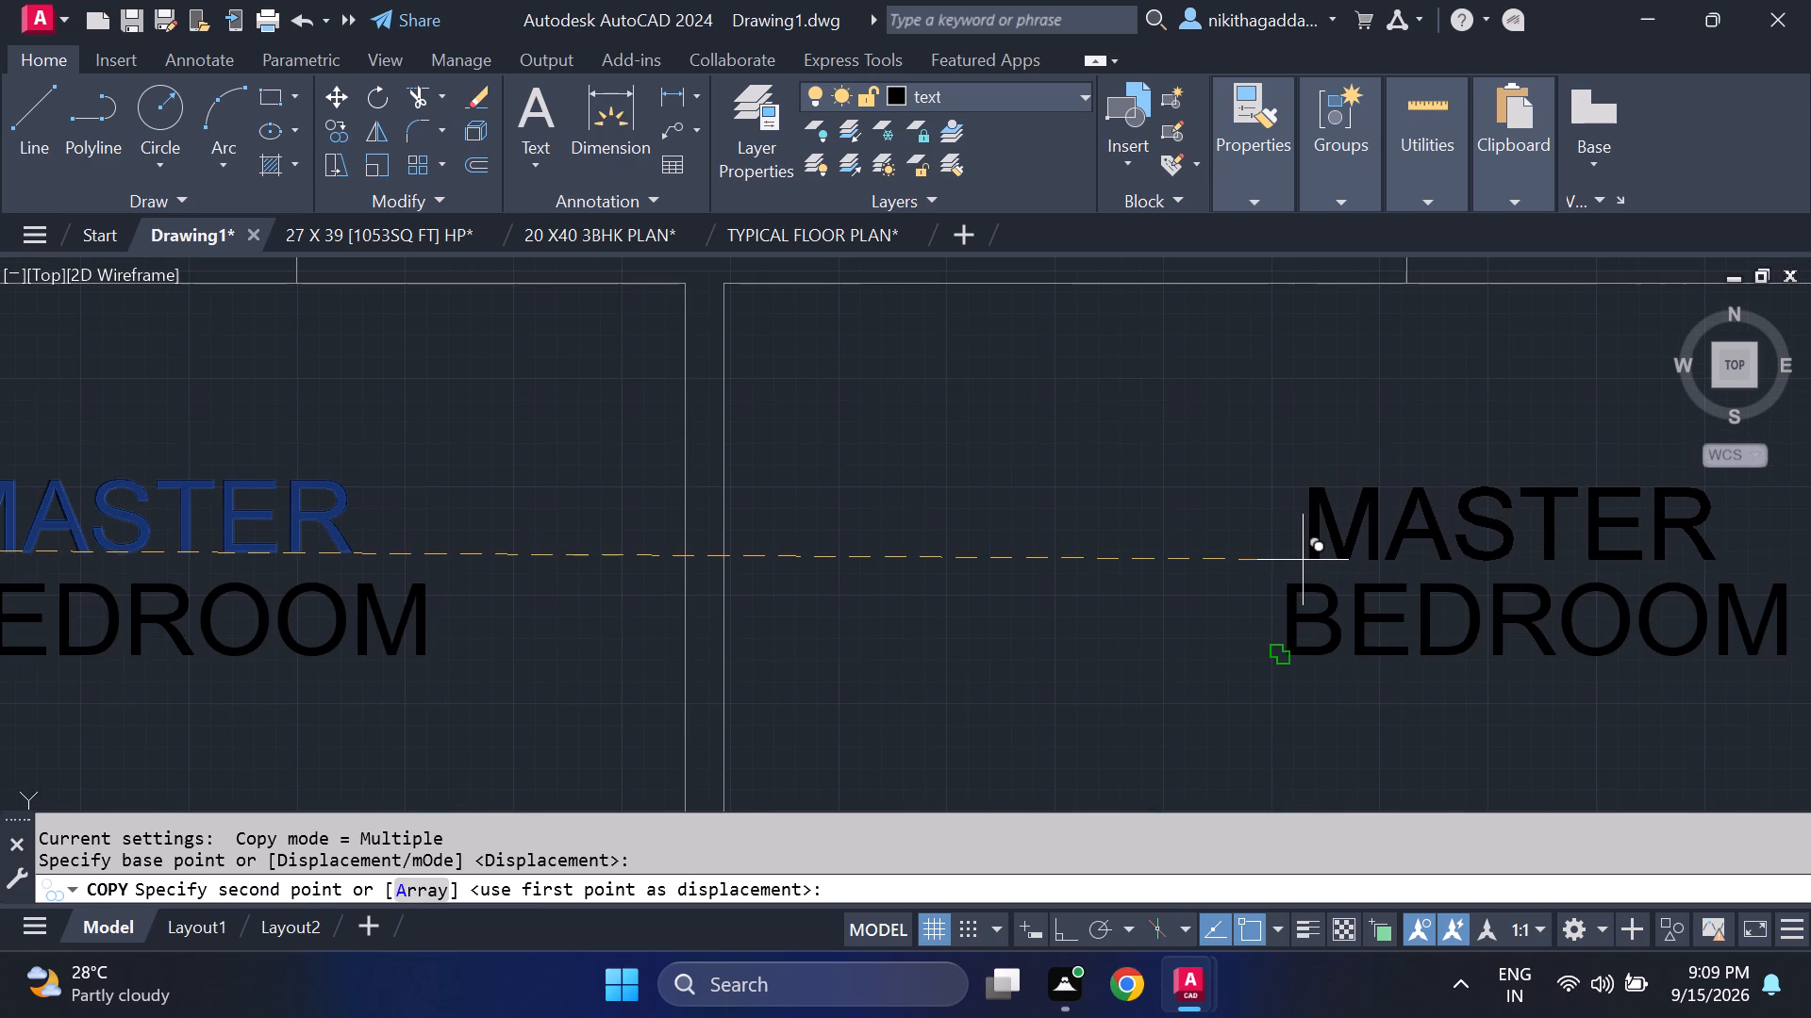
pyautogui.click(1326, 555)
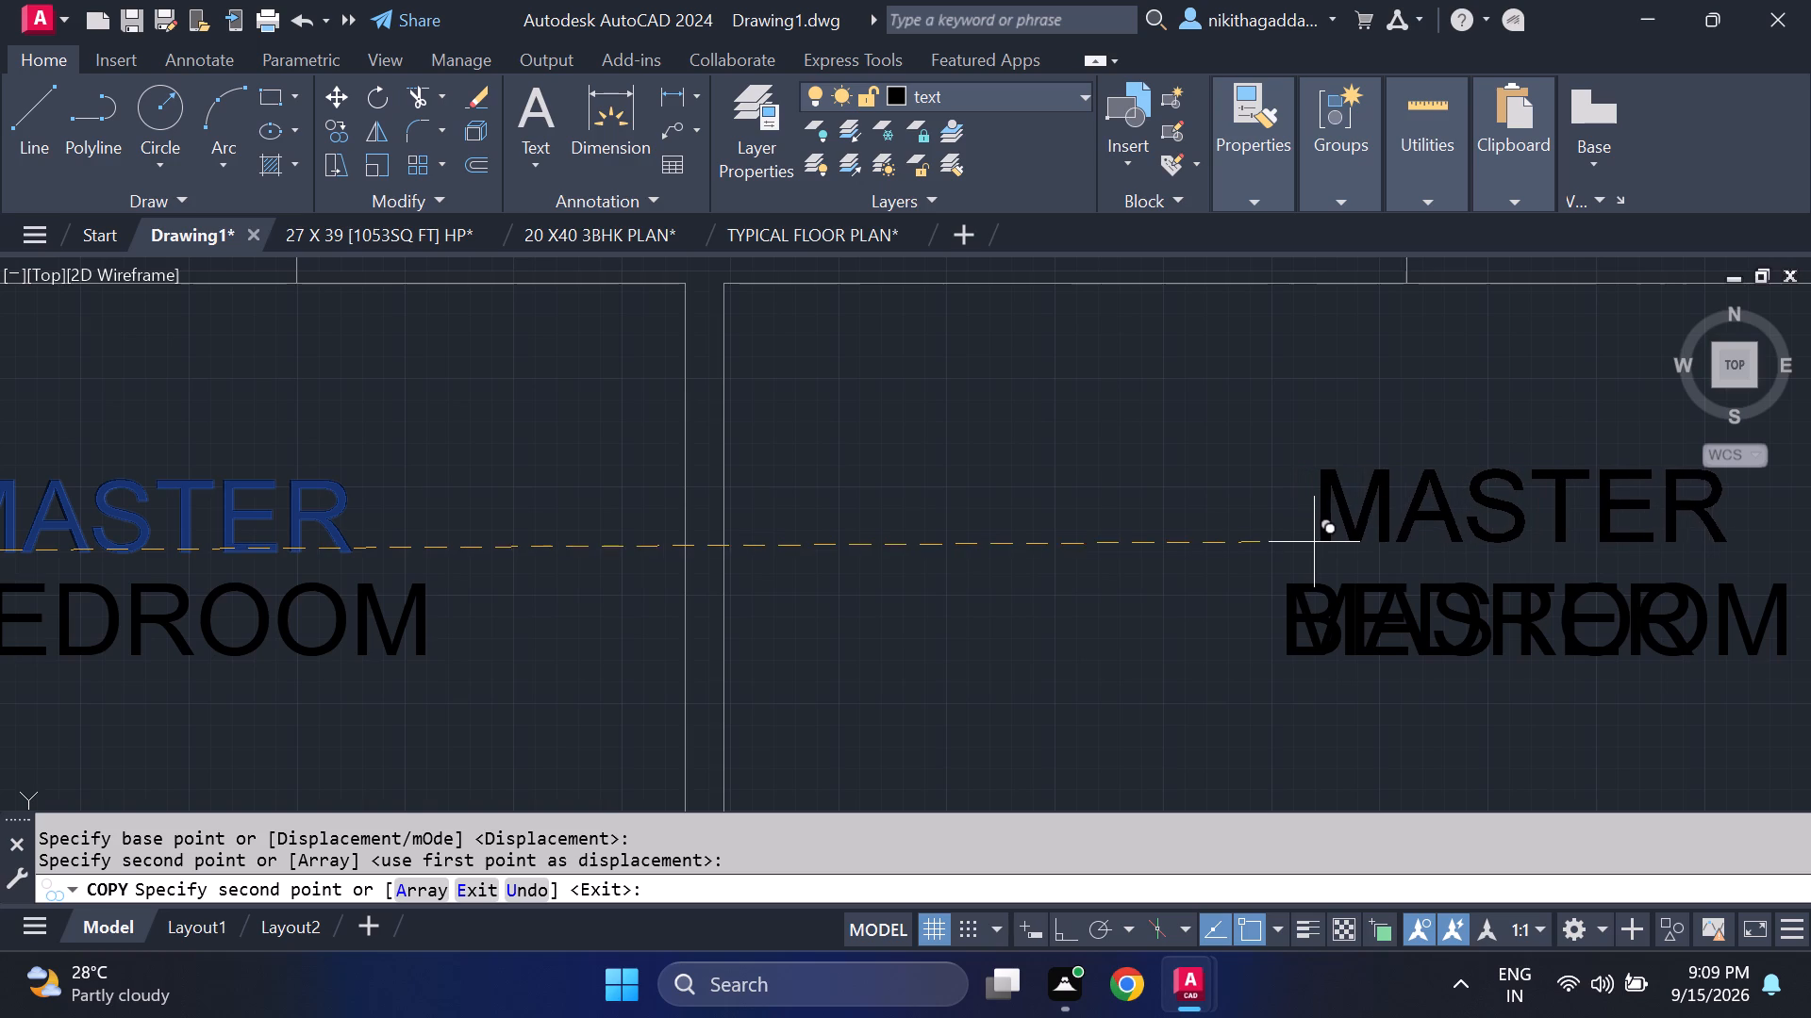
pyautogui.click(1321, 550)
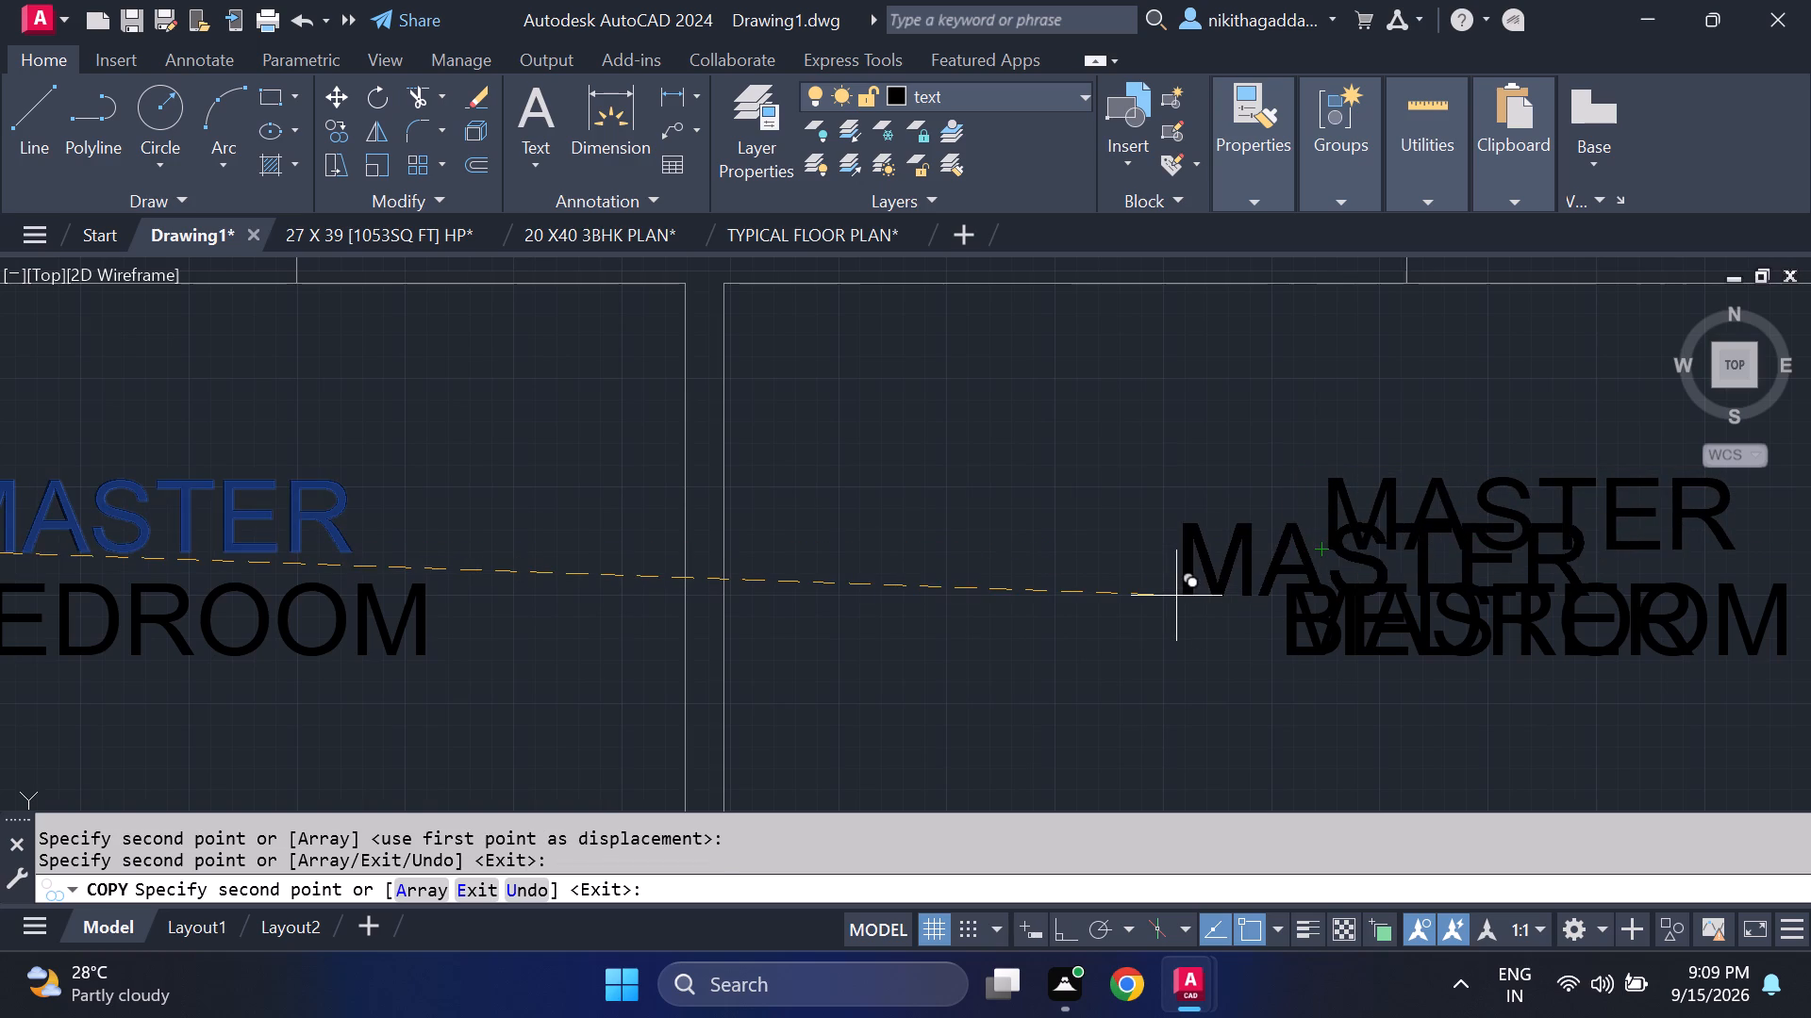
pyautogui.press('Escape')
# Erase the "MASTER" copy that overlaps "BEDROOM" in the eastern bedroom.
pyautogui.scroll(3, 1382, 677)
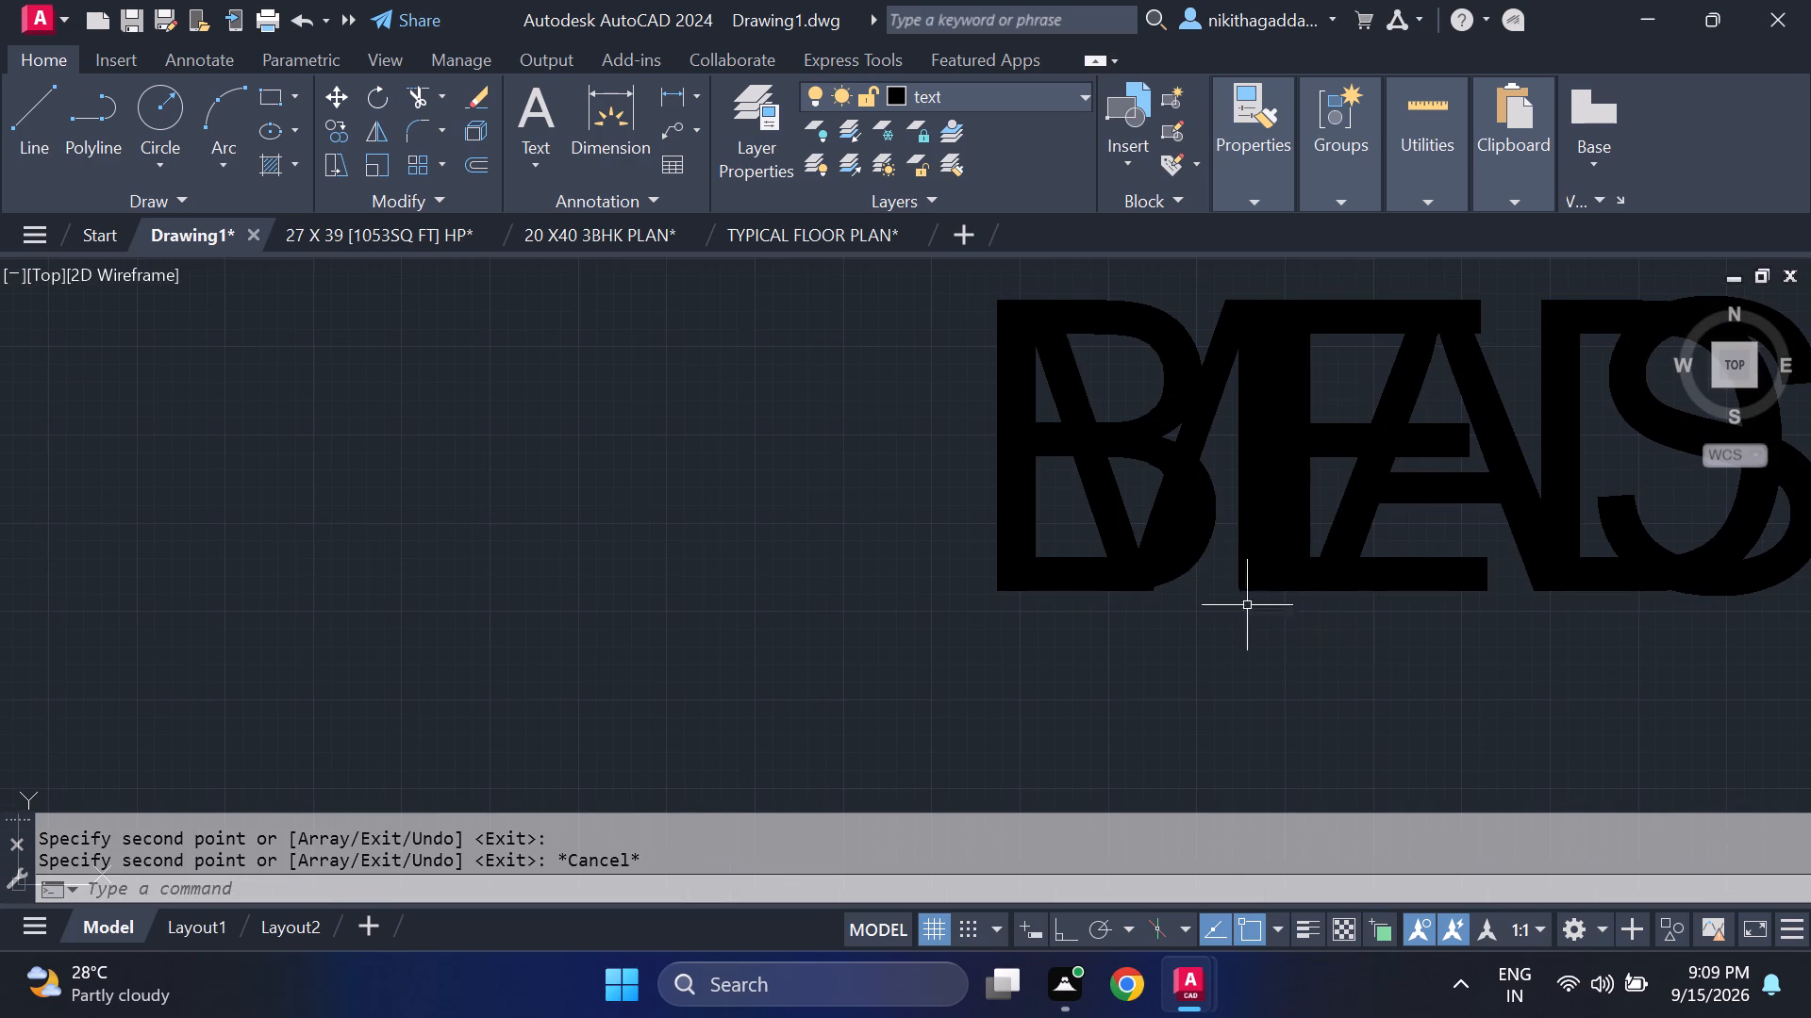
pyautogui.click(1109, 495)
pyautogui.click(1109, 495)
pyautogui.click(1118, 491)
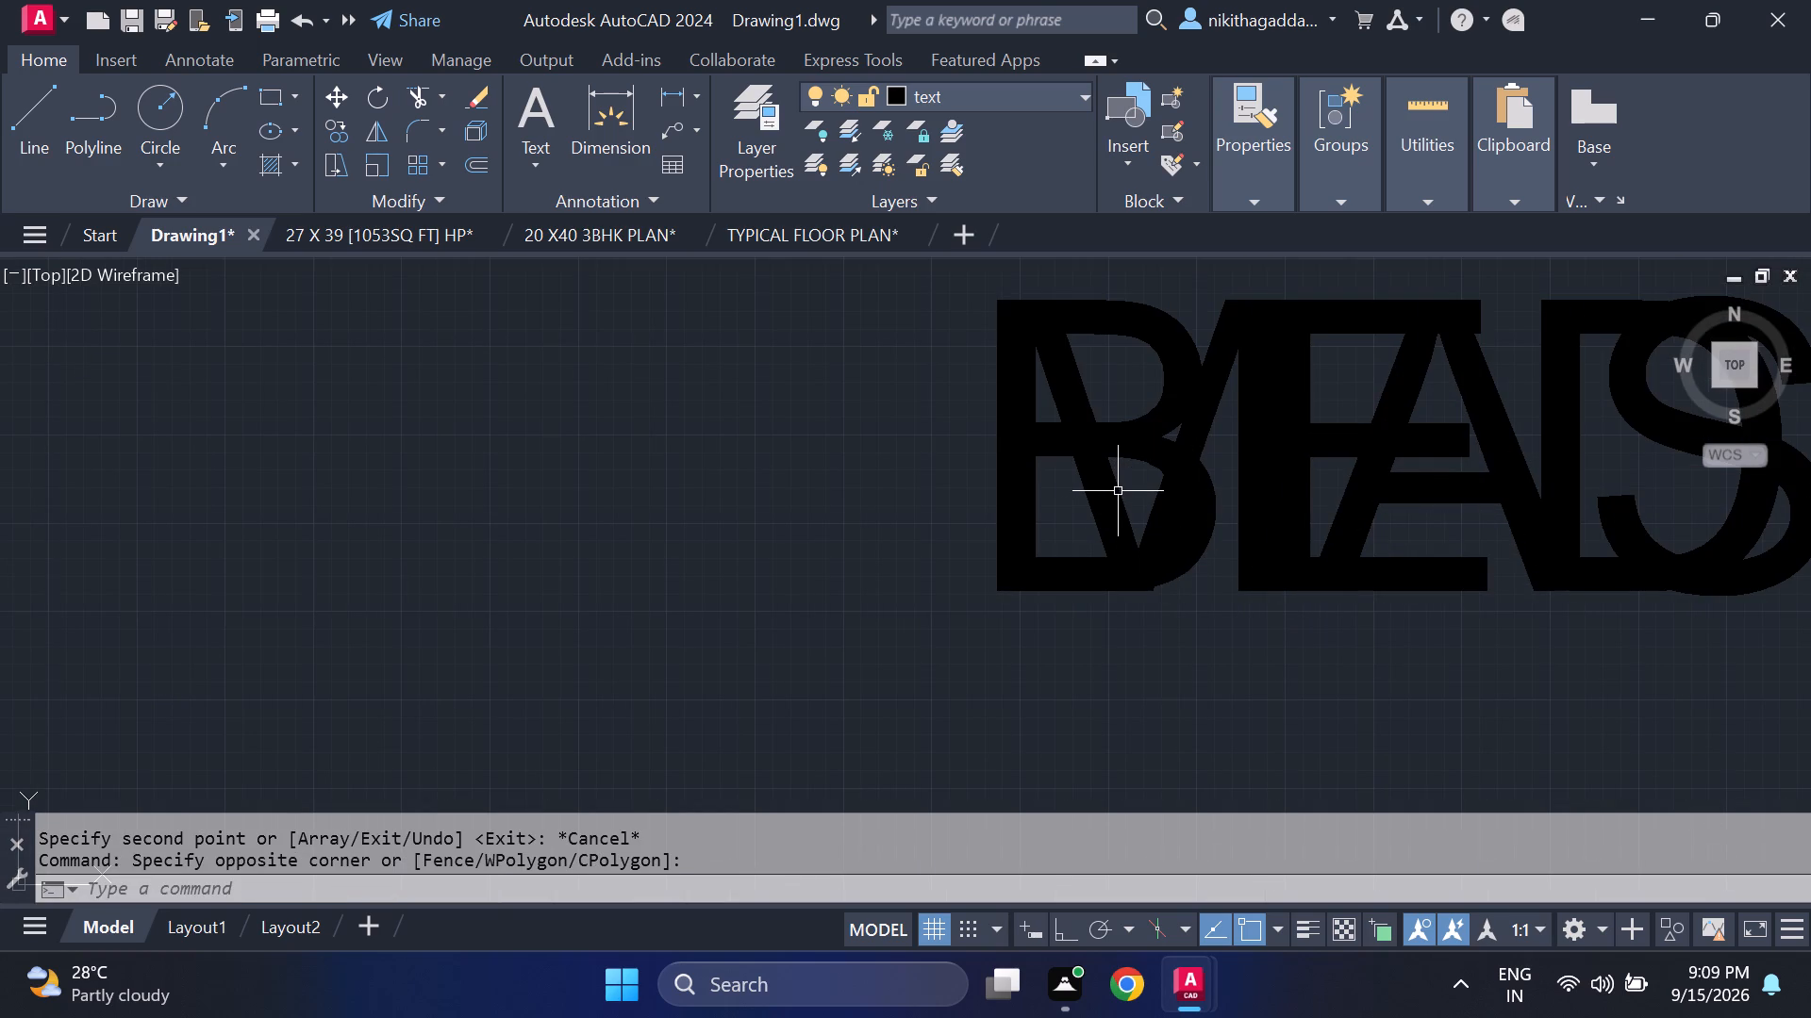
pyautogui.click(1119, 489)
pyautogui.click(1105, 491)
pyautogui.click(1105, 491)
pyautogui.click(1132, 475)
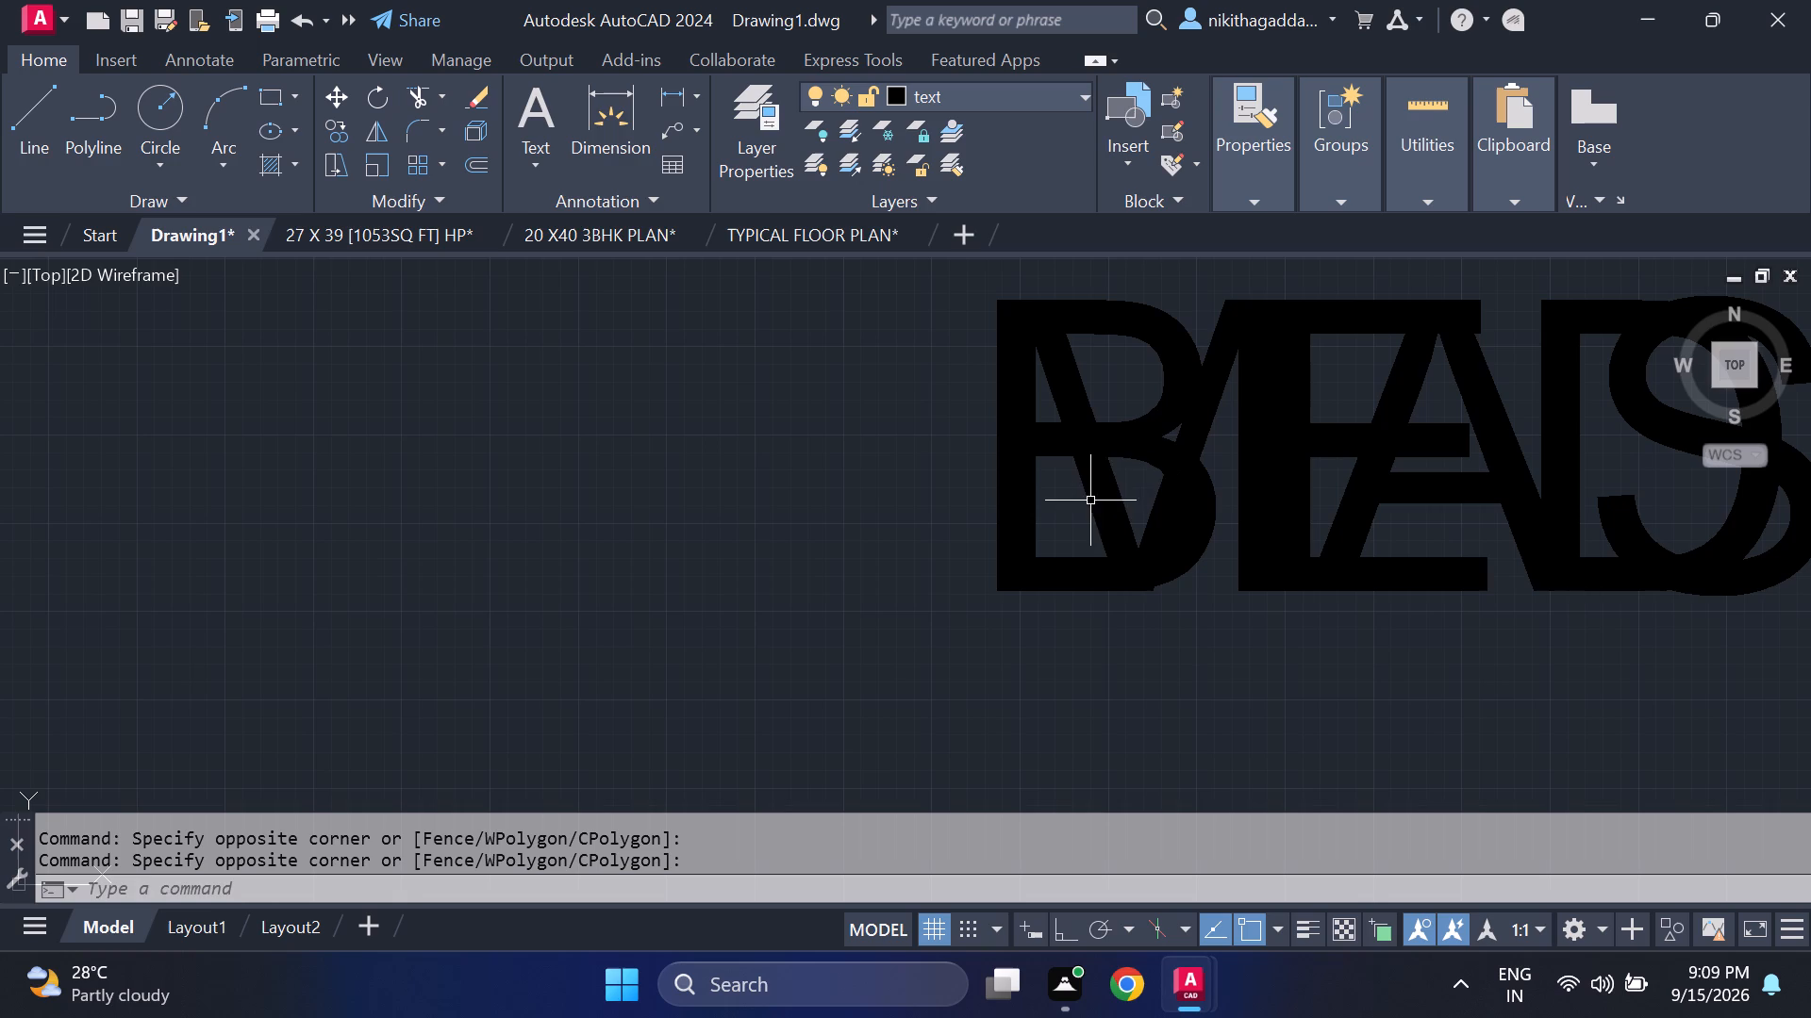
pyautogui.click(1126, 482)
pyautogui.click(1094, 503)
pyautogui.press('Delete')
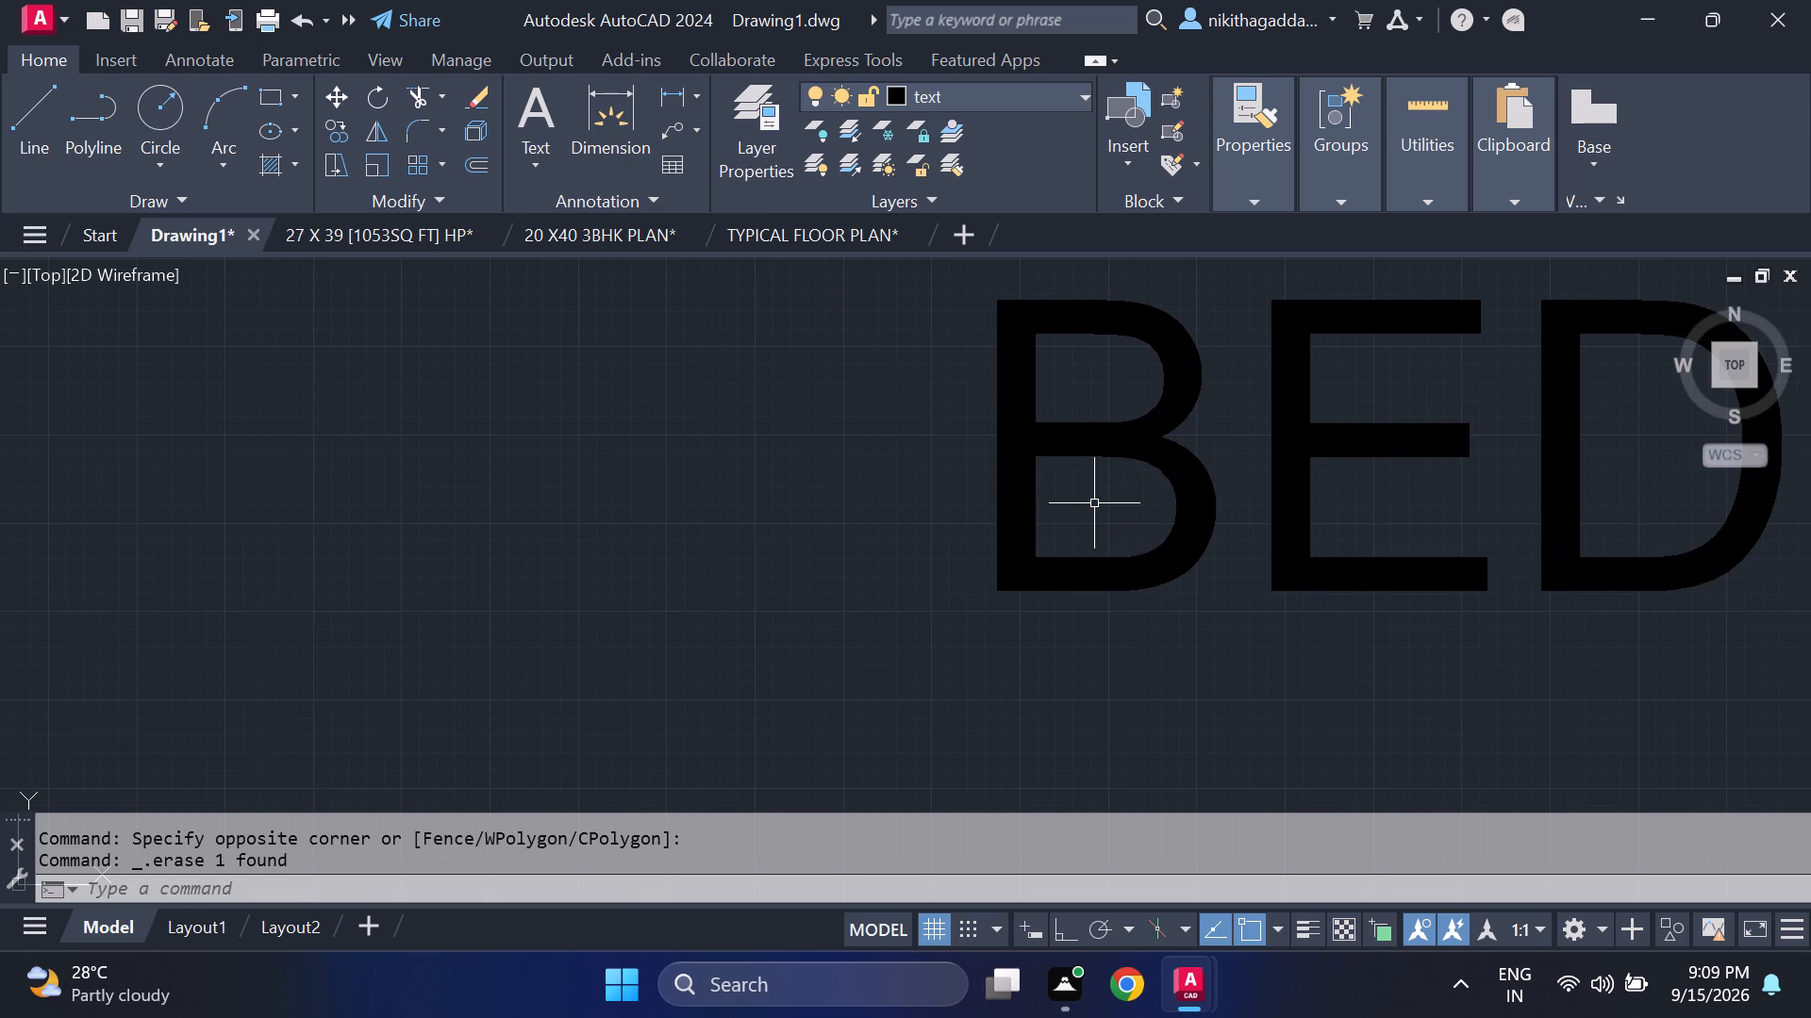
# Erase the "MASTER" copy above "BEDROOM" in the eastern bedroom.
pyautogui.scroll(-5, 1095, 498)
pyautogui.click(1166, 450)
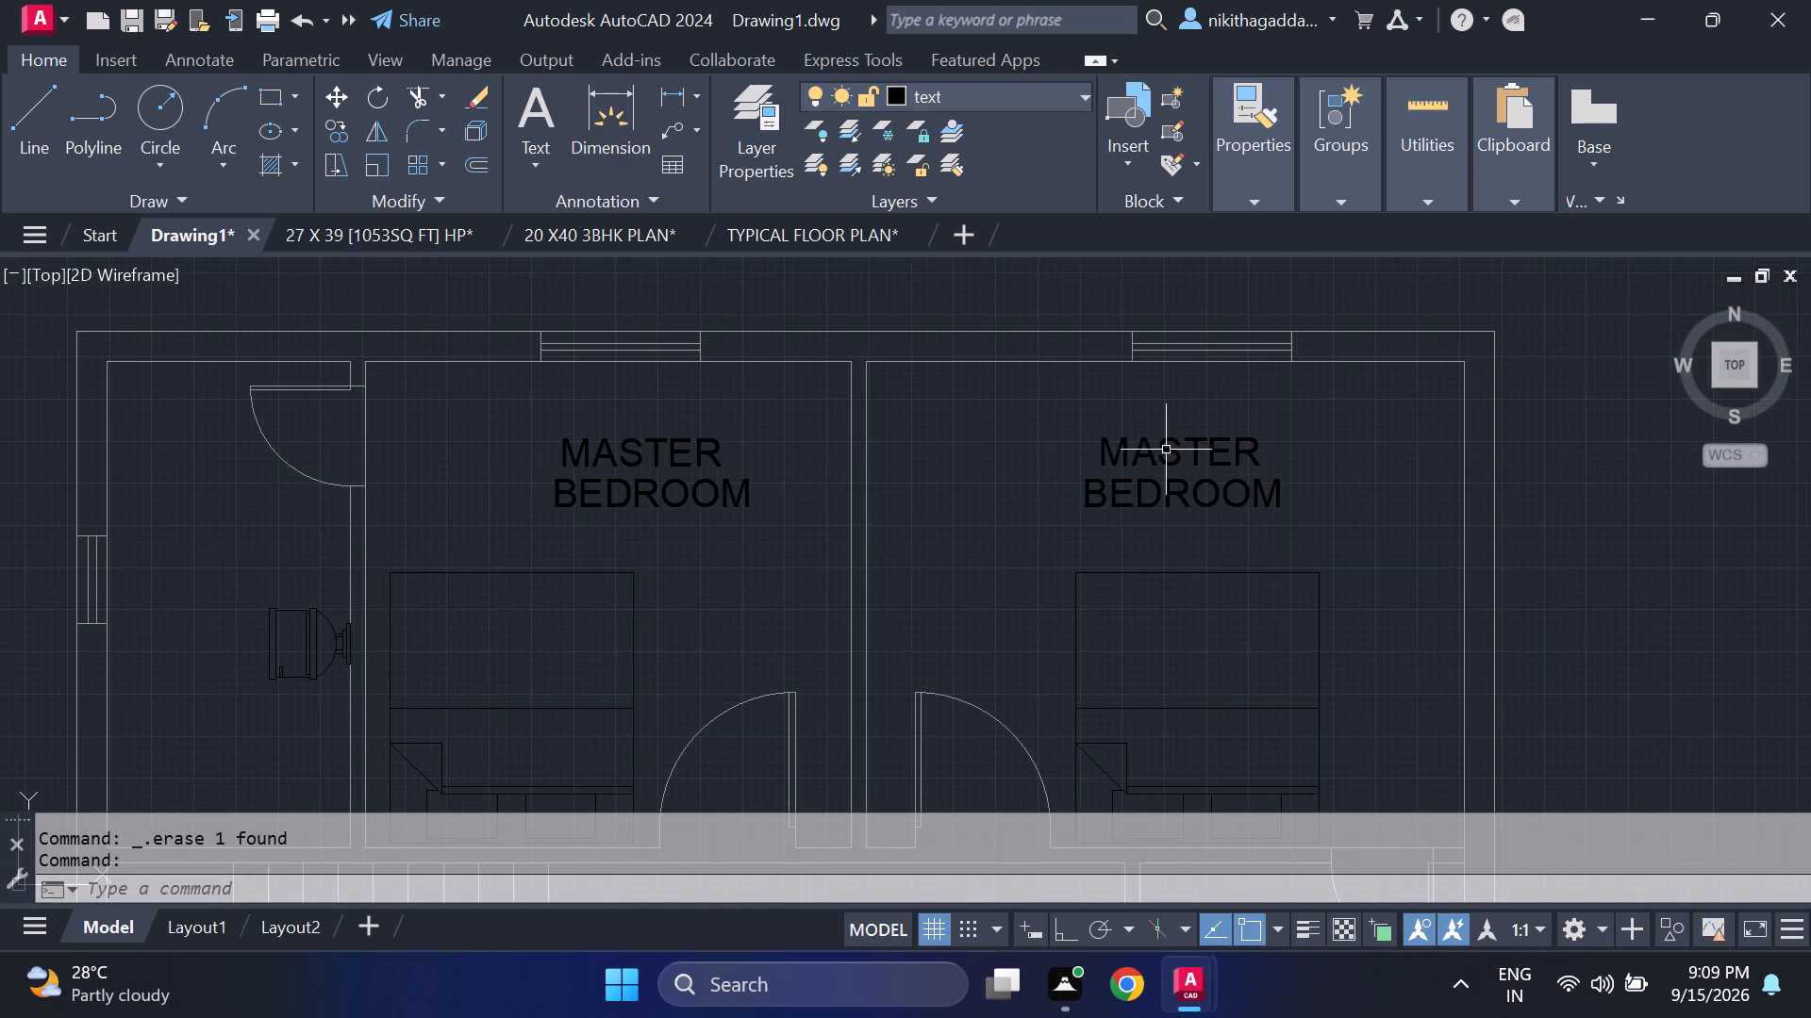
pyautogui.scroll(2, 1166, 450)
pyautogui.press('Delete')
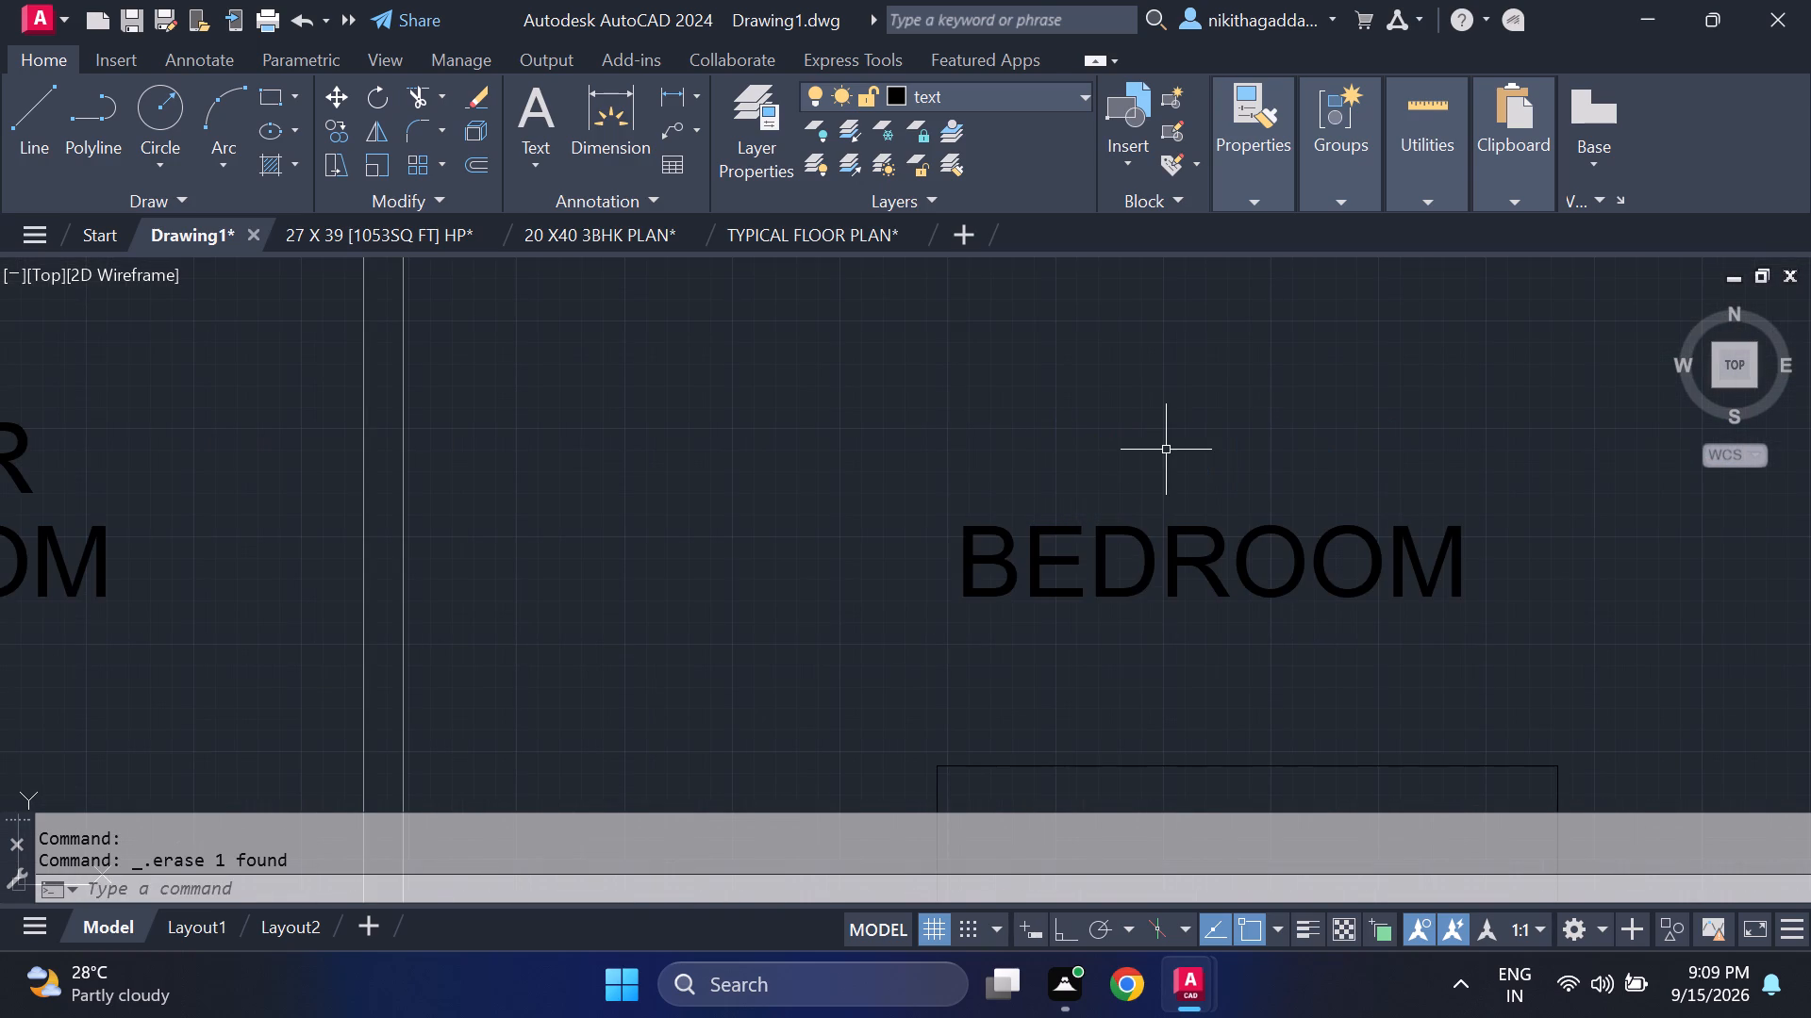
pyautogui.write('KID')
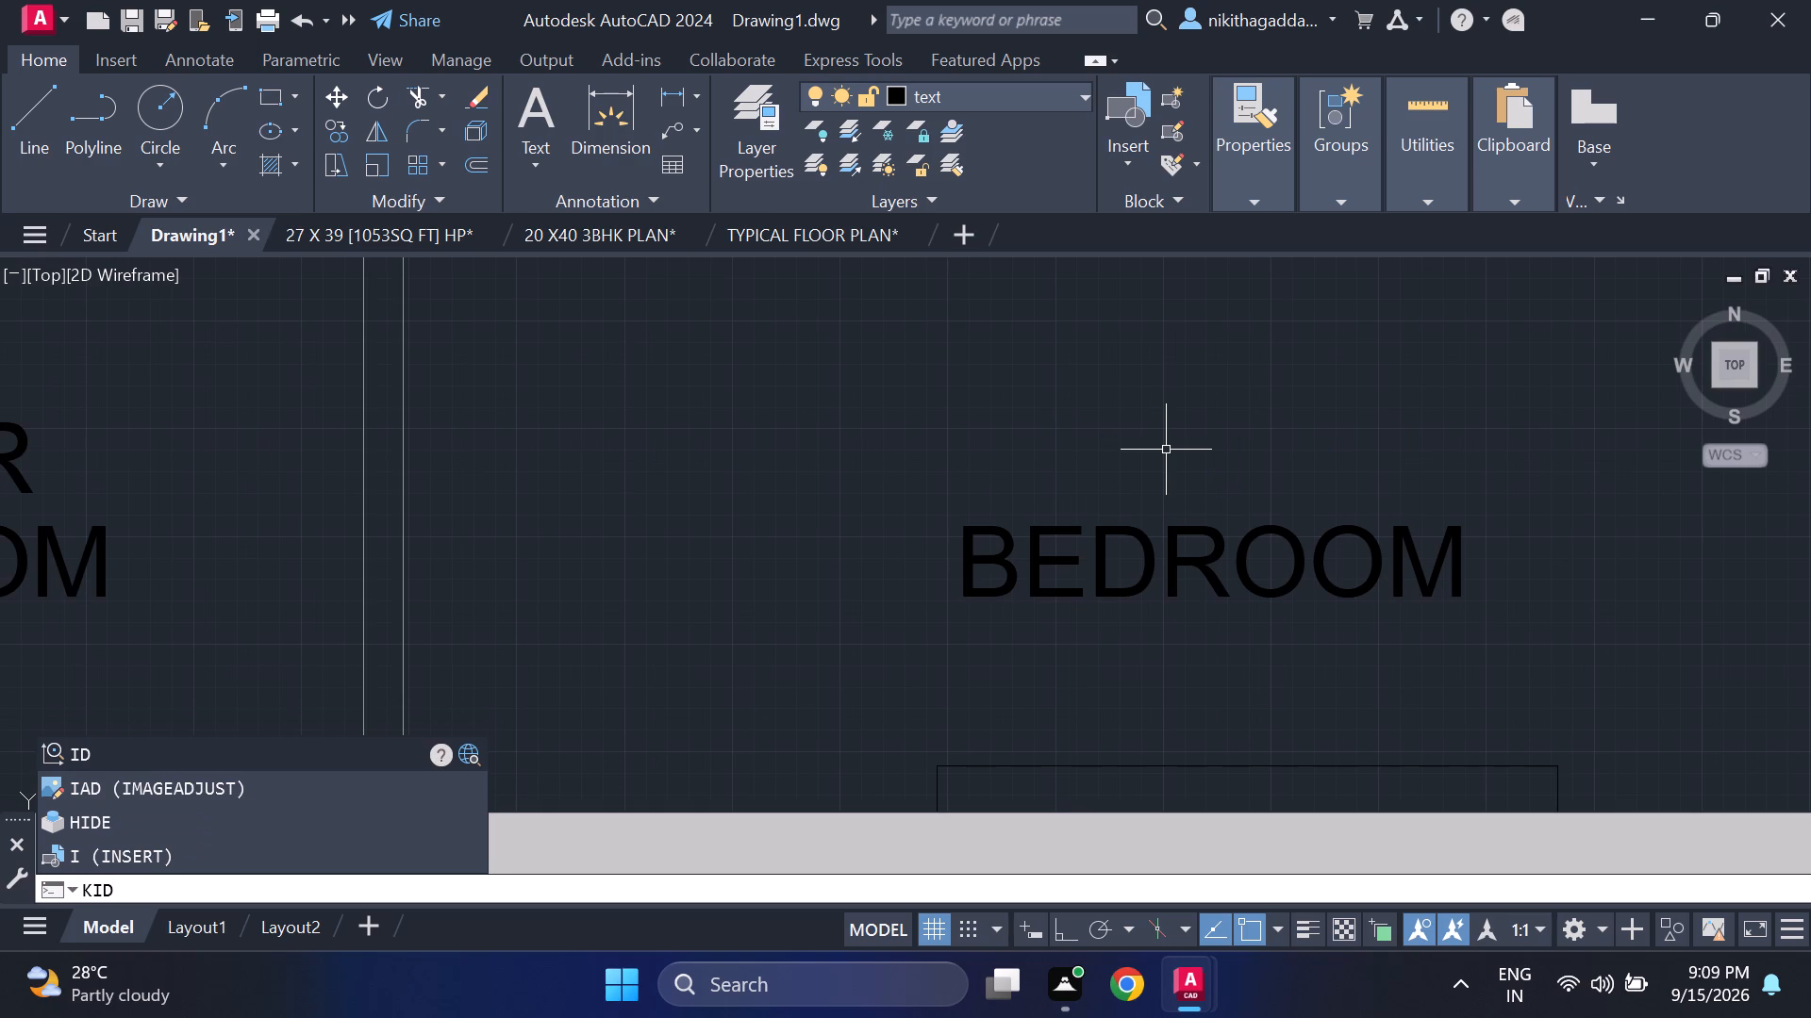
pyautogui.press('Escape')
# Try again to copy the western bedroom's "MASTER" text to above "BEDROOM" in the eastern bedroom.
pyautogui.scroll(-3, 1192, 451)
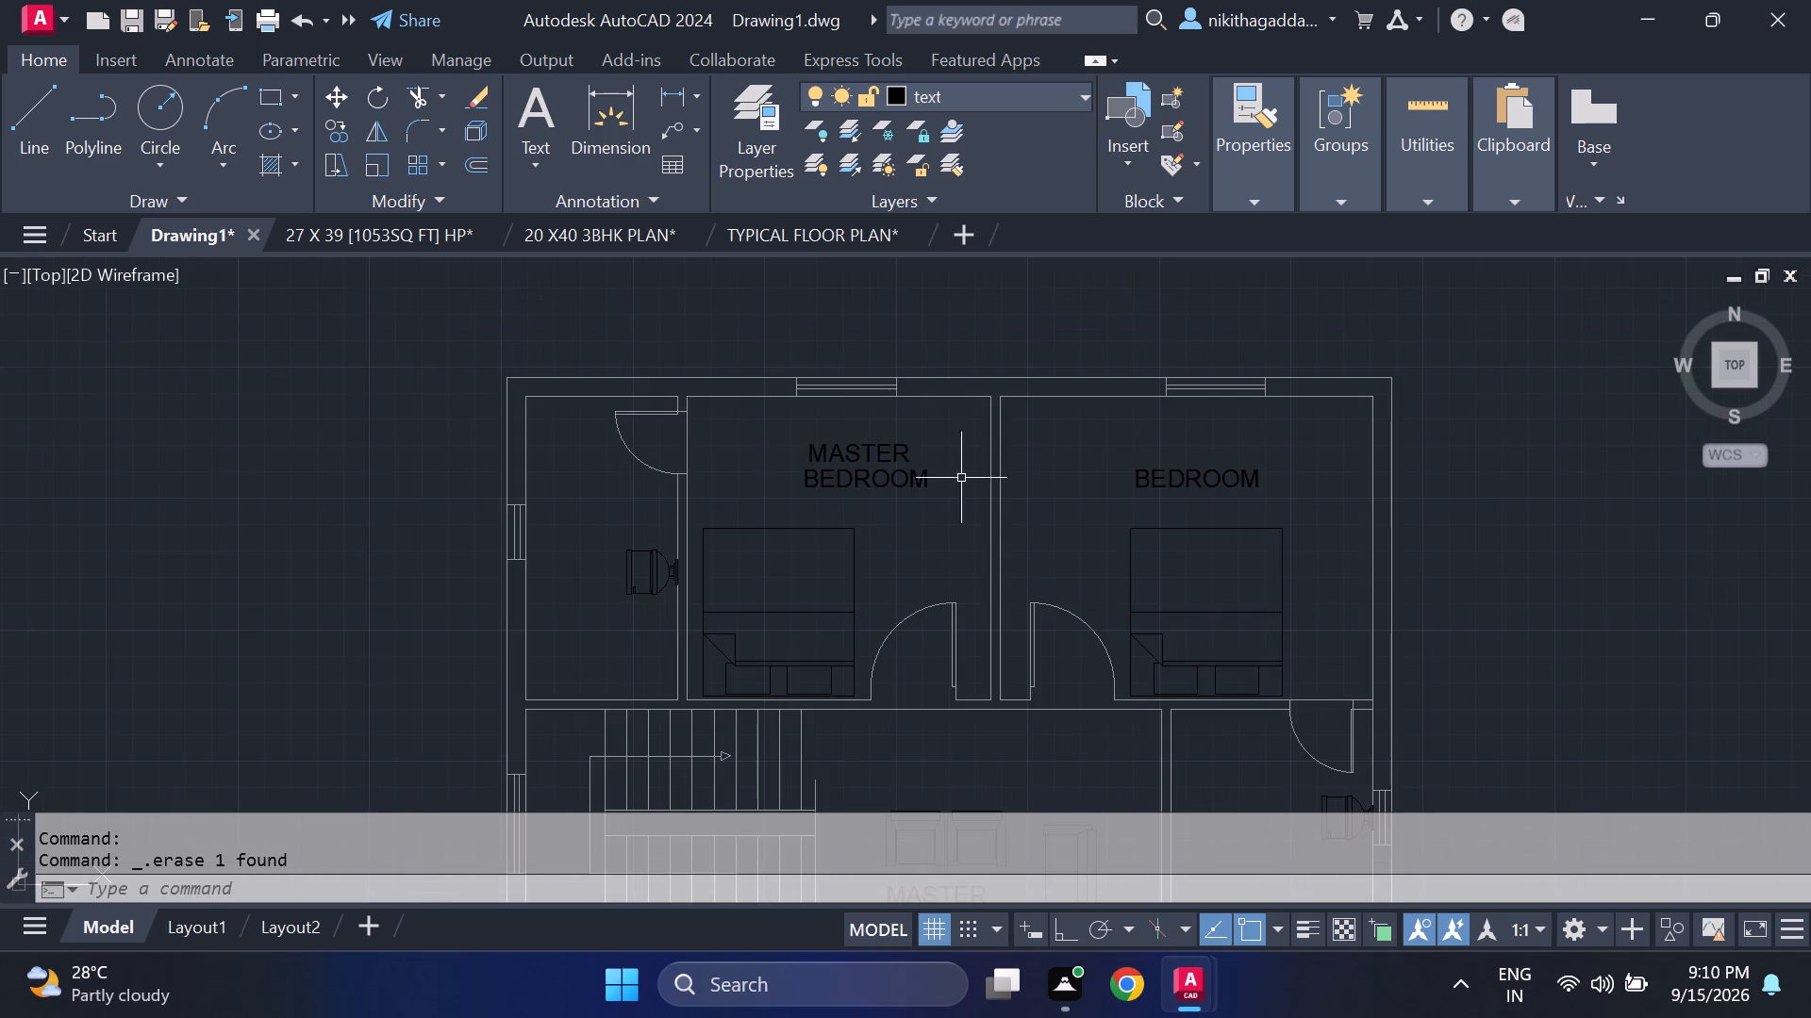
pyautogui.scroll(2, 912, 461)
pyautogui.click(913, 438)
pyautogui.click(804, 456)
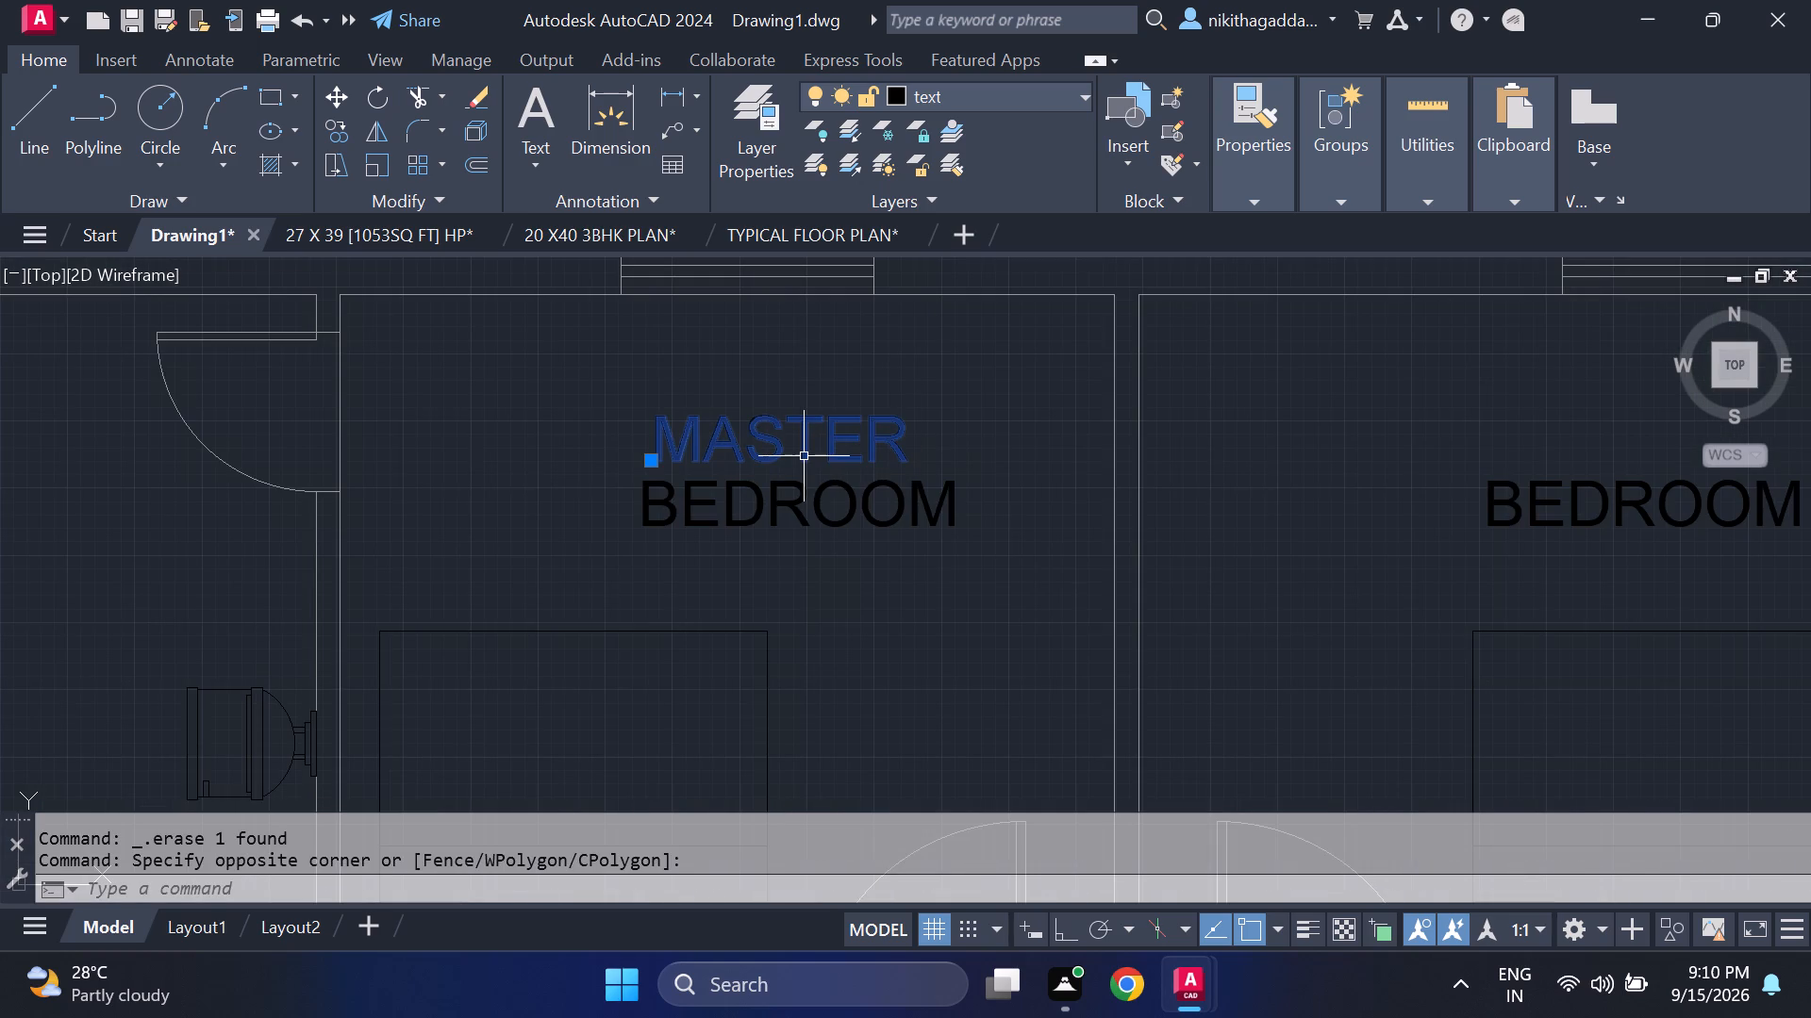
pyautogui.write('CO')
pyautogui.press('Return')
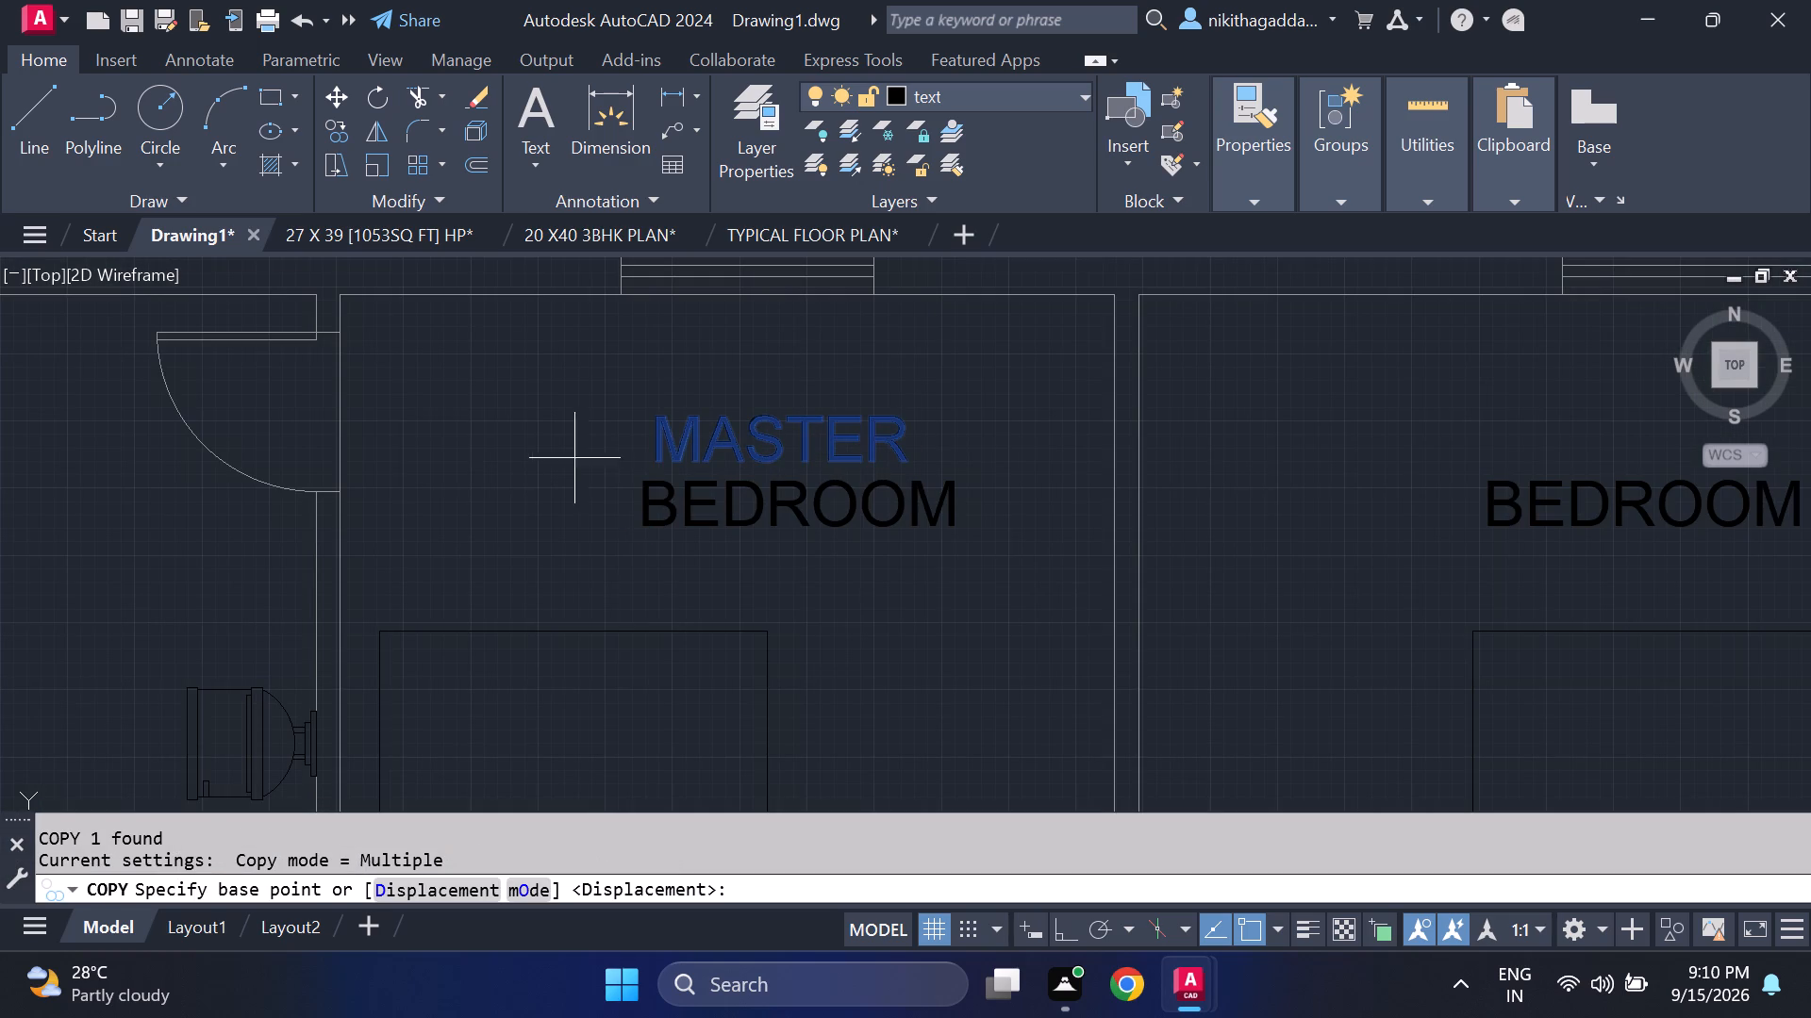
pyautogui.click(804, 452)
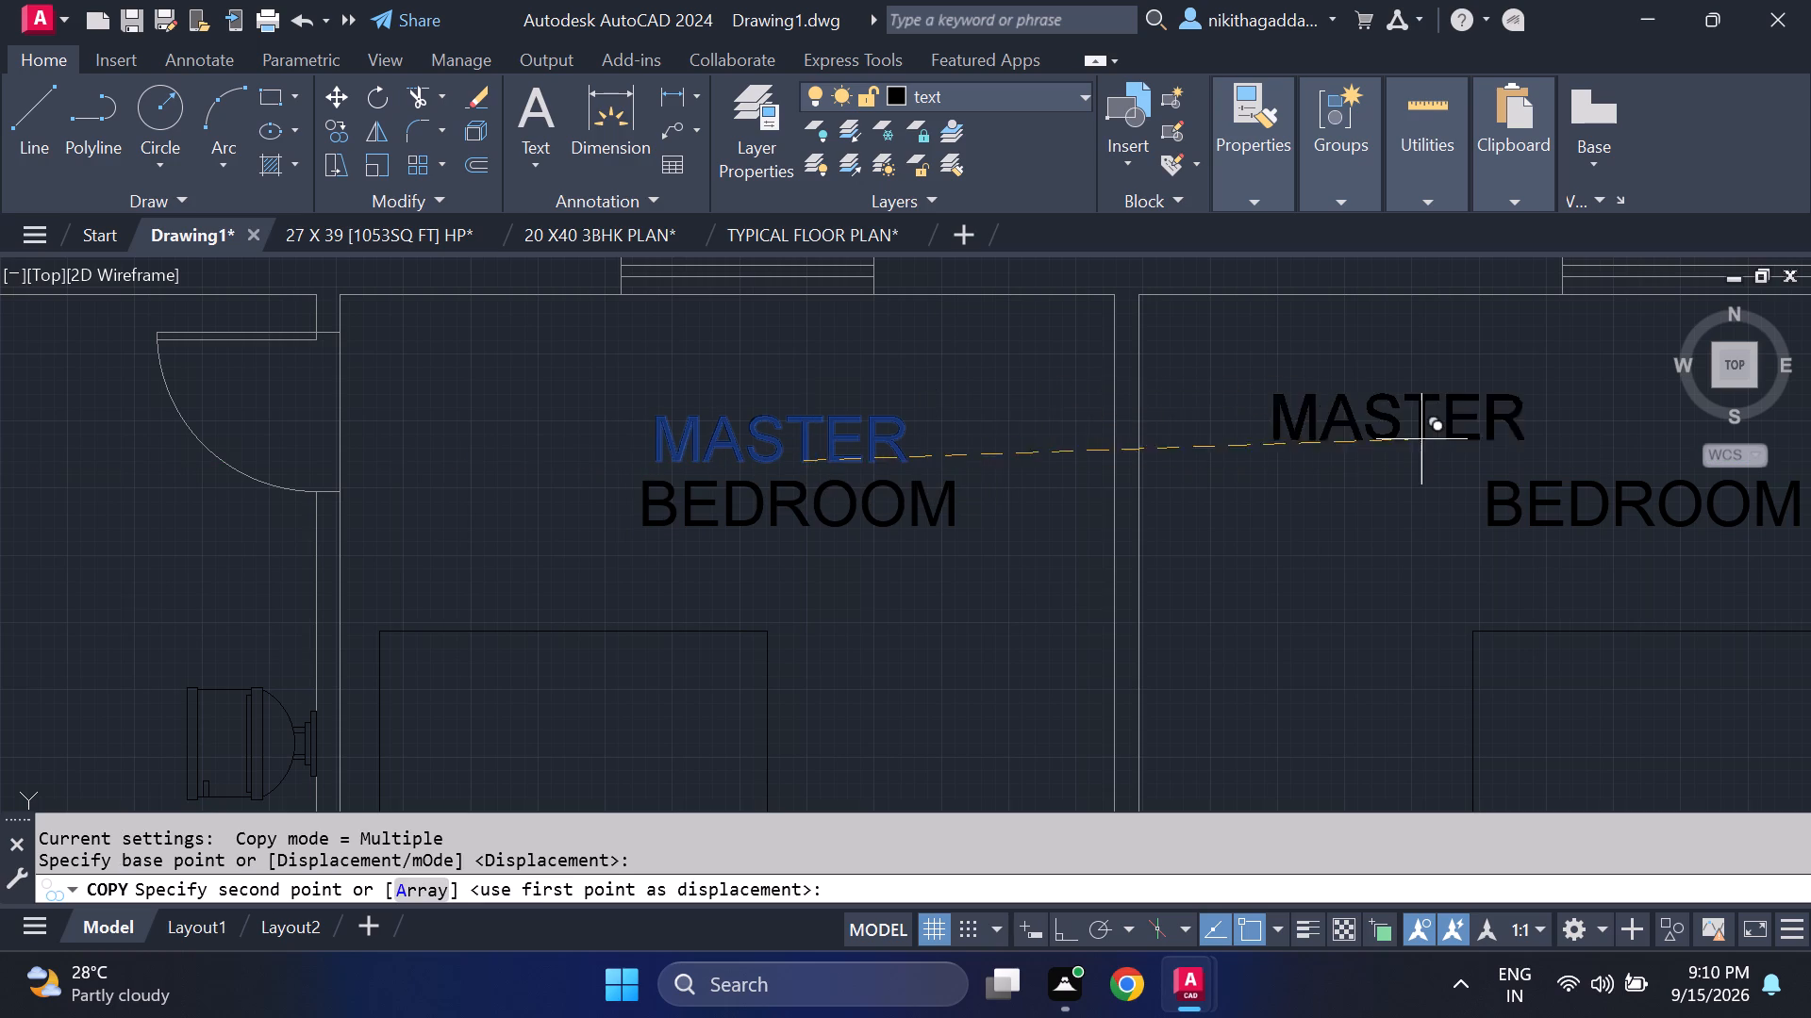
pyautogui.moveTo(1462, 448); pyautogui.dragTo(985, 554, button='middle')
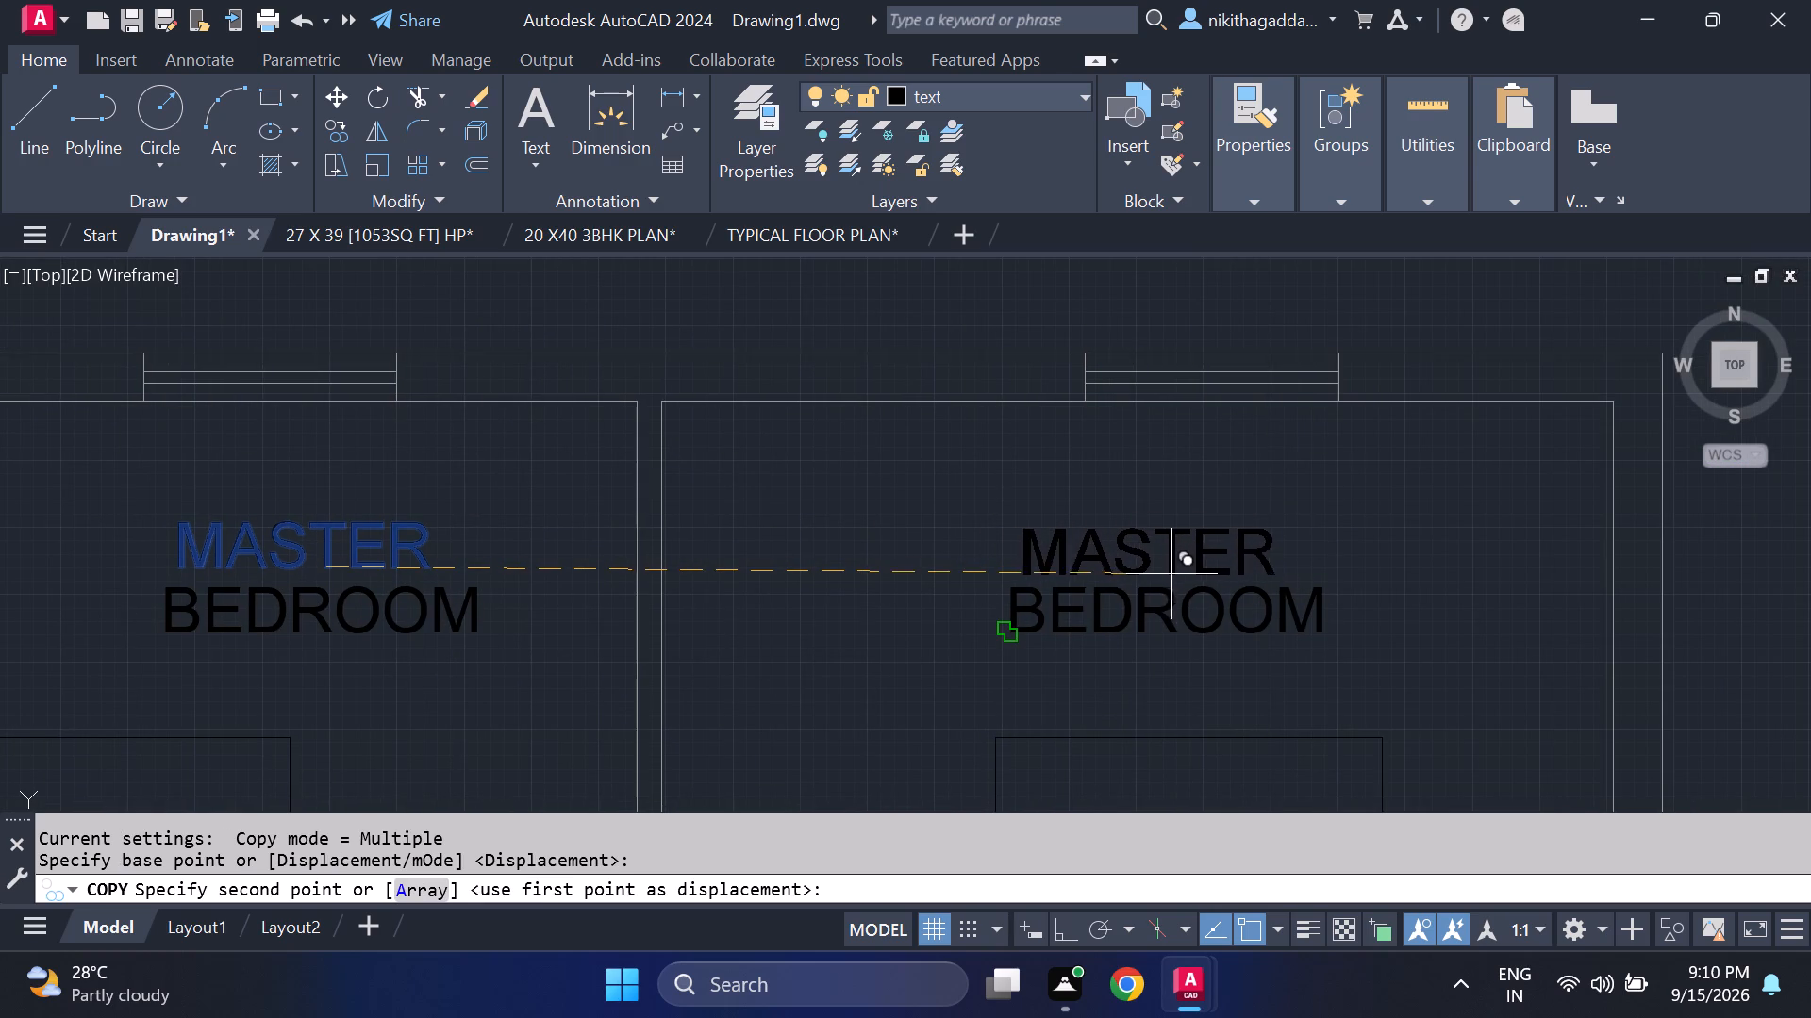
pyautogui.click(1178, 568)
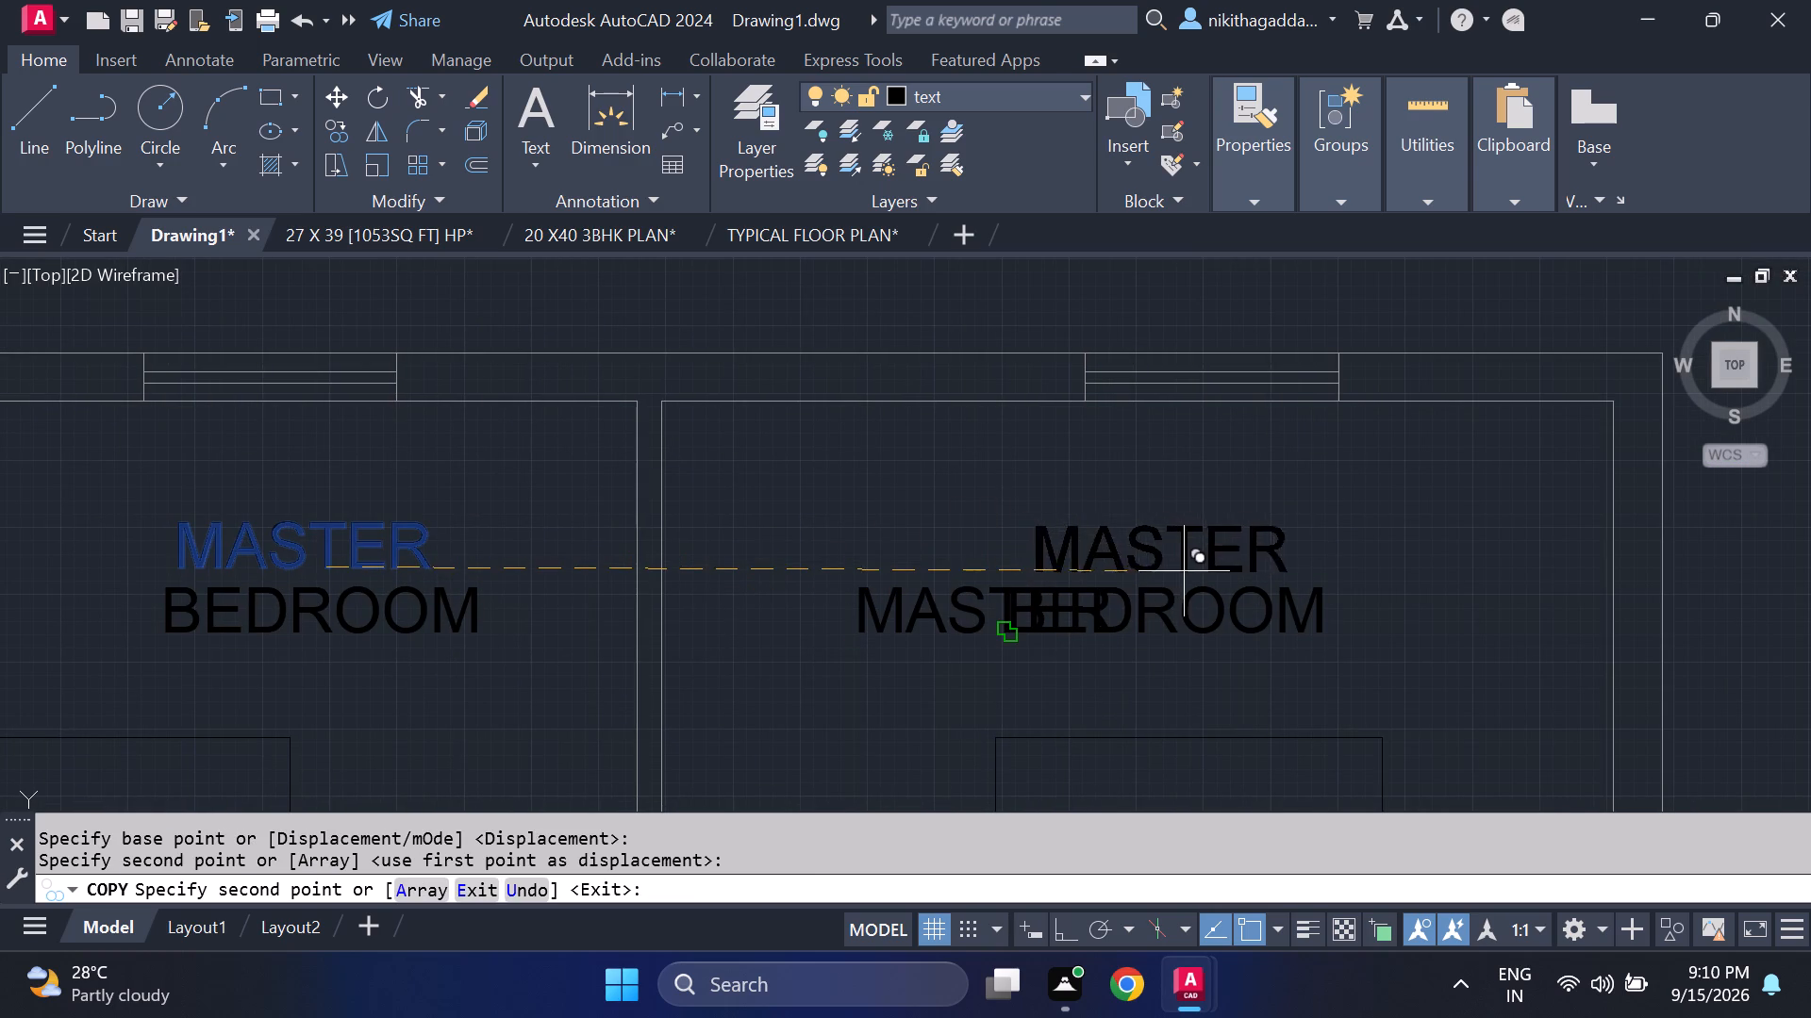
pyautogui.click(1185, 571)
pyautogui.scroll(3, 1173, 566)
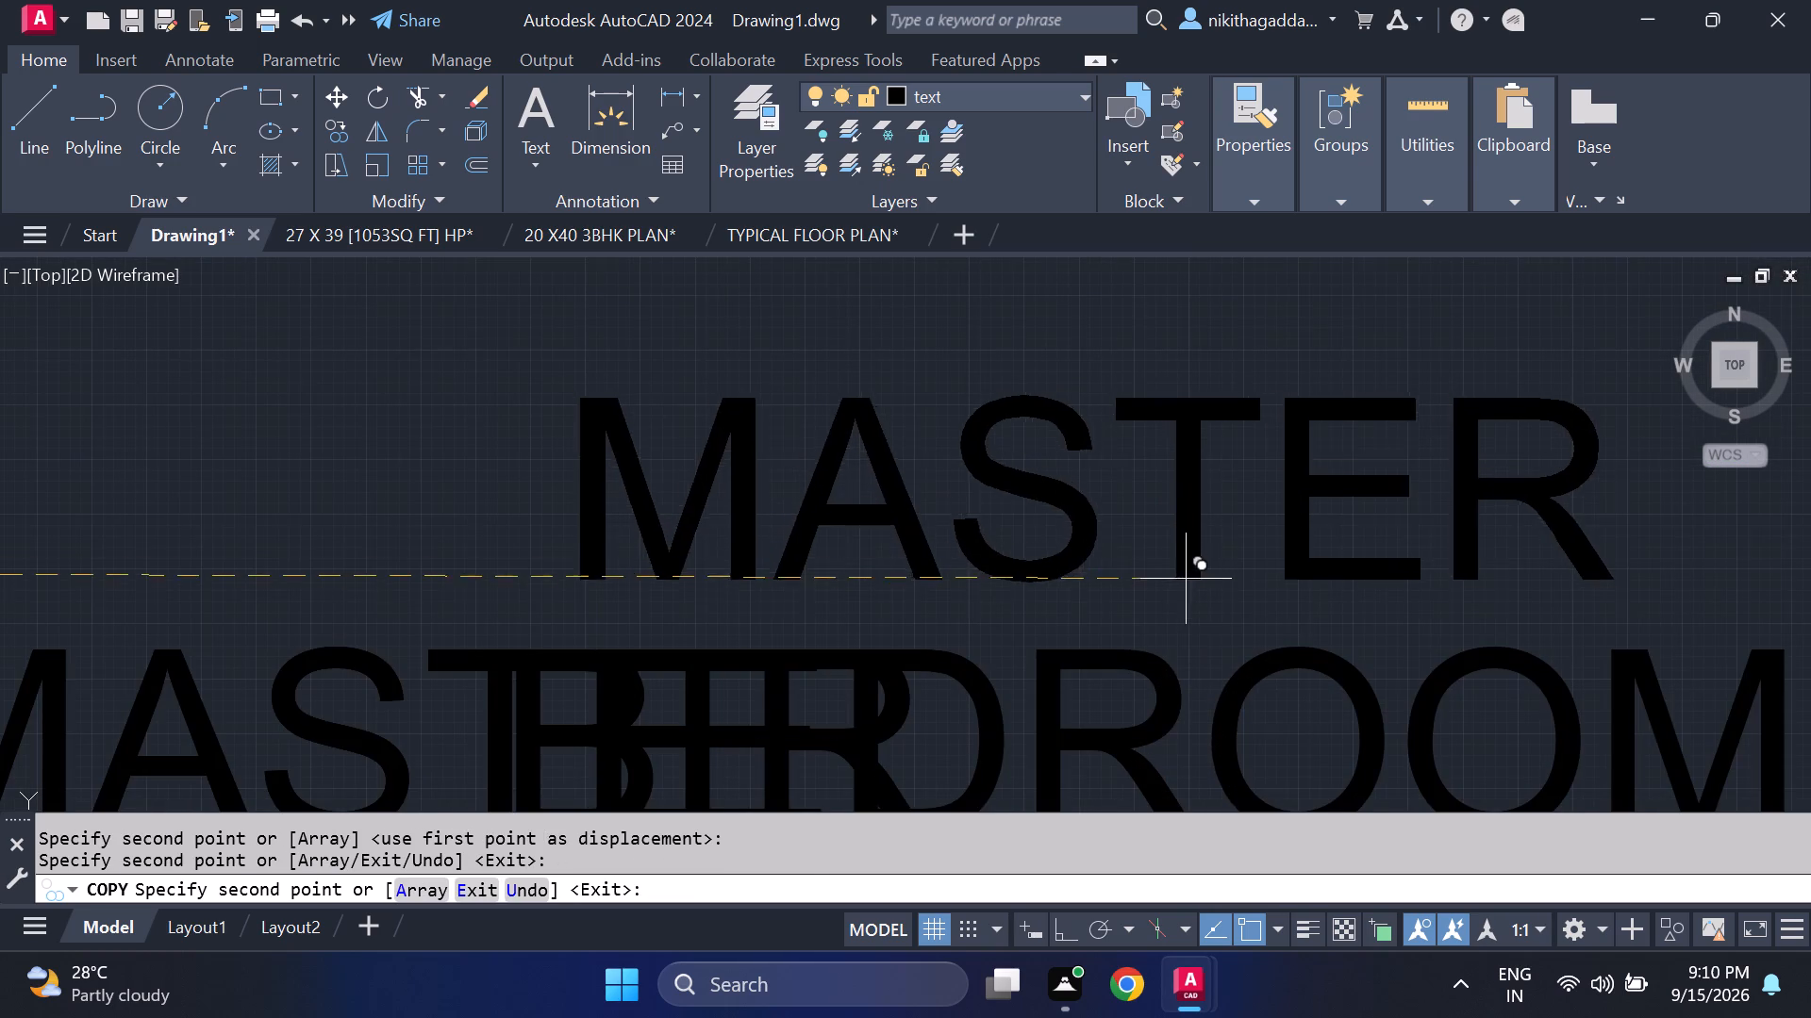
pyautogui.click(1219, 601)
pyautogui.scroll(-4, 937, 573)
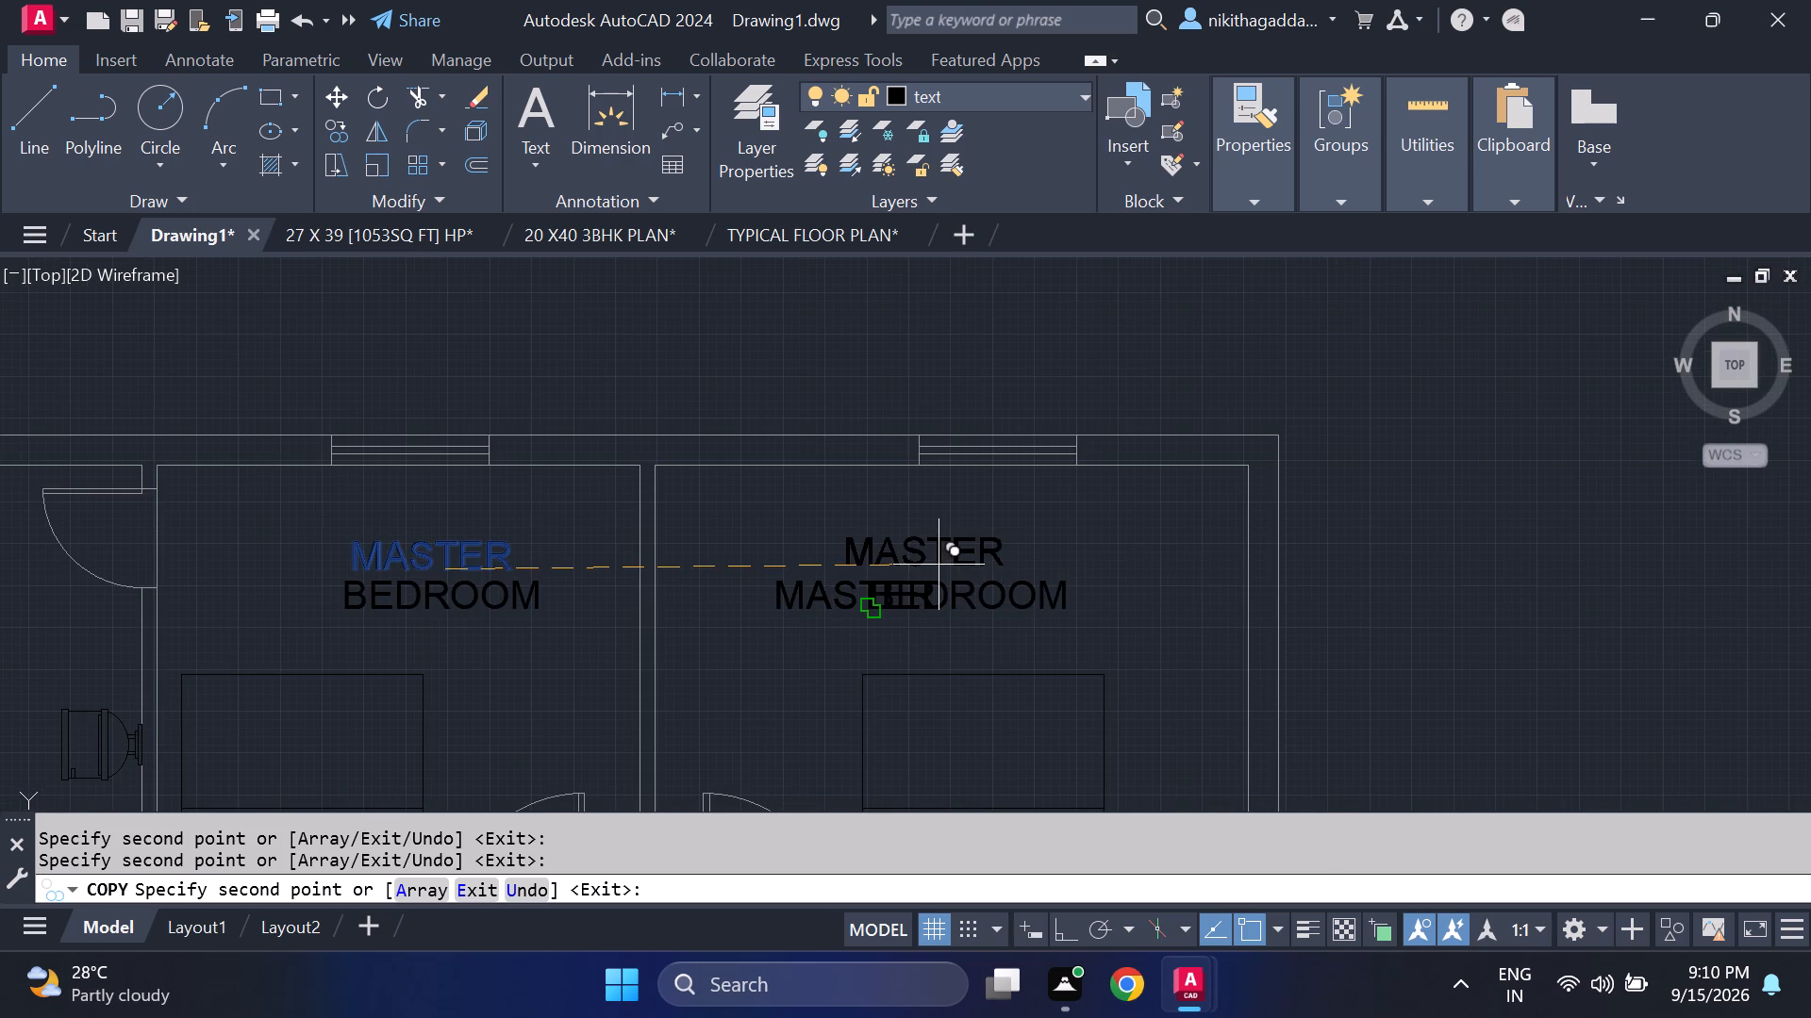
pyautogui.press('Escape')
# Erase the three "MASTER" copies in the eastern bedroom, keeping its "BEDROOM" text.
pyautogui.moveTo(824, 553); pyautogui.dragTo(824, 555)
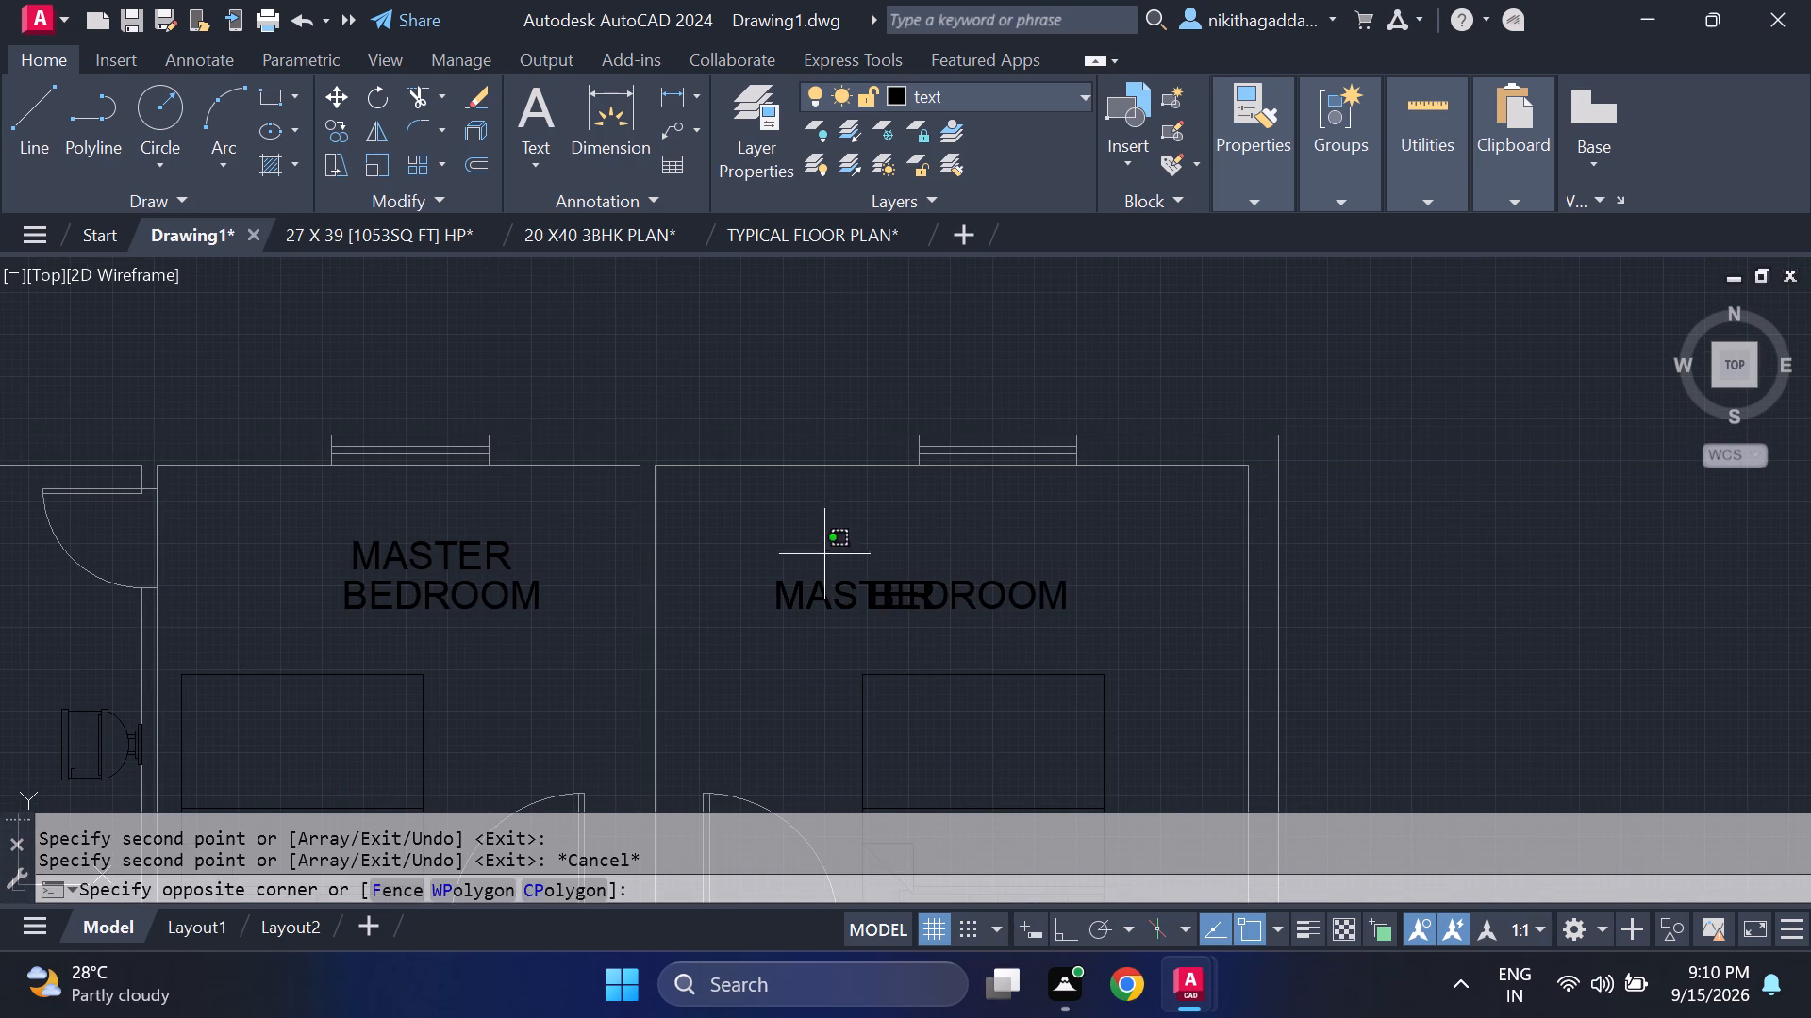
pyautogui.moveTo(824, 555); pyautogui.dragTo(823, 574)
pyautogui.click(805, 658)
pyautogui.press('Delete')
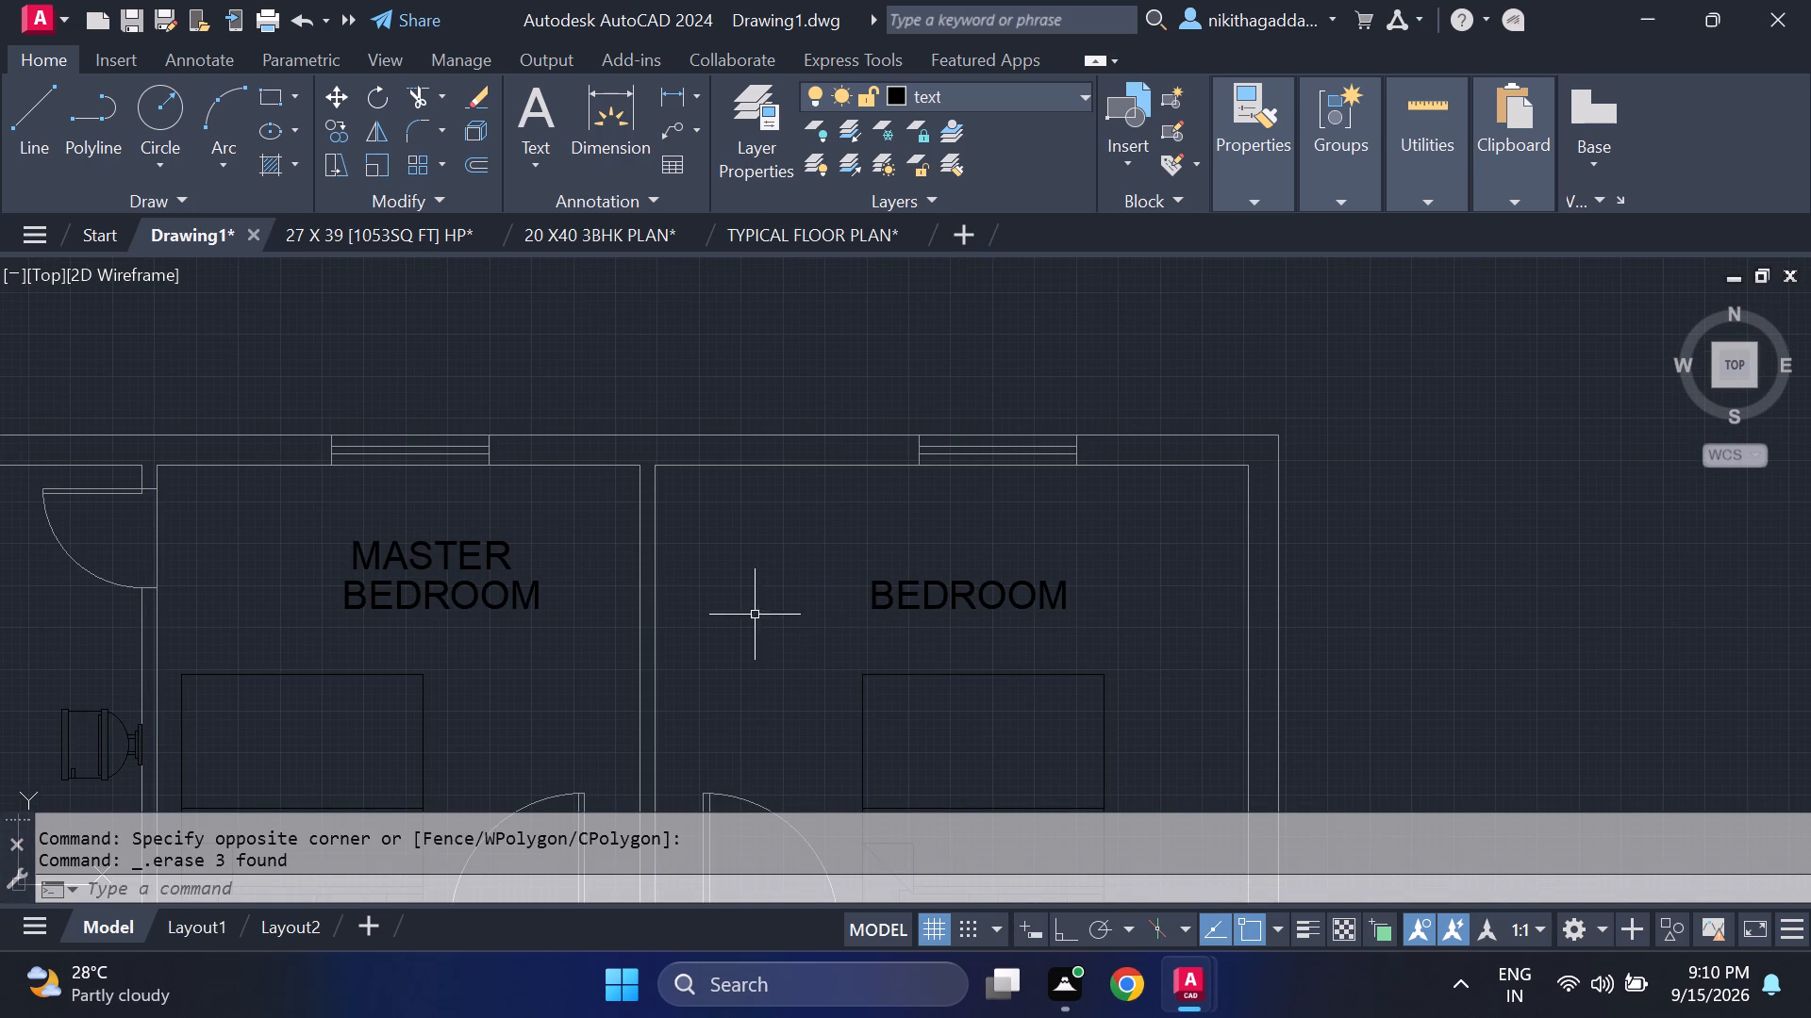
# Copy the western bedroom's "MASTER" text to just above "BEDROOM" in the eastern bedroom.
pyautogui.click(517, 539)
pyautogui.click(406, 563)
pyautogui.write('CO')
pyautogui.press('Return')
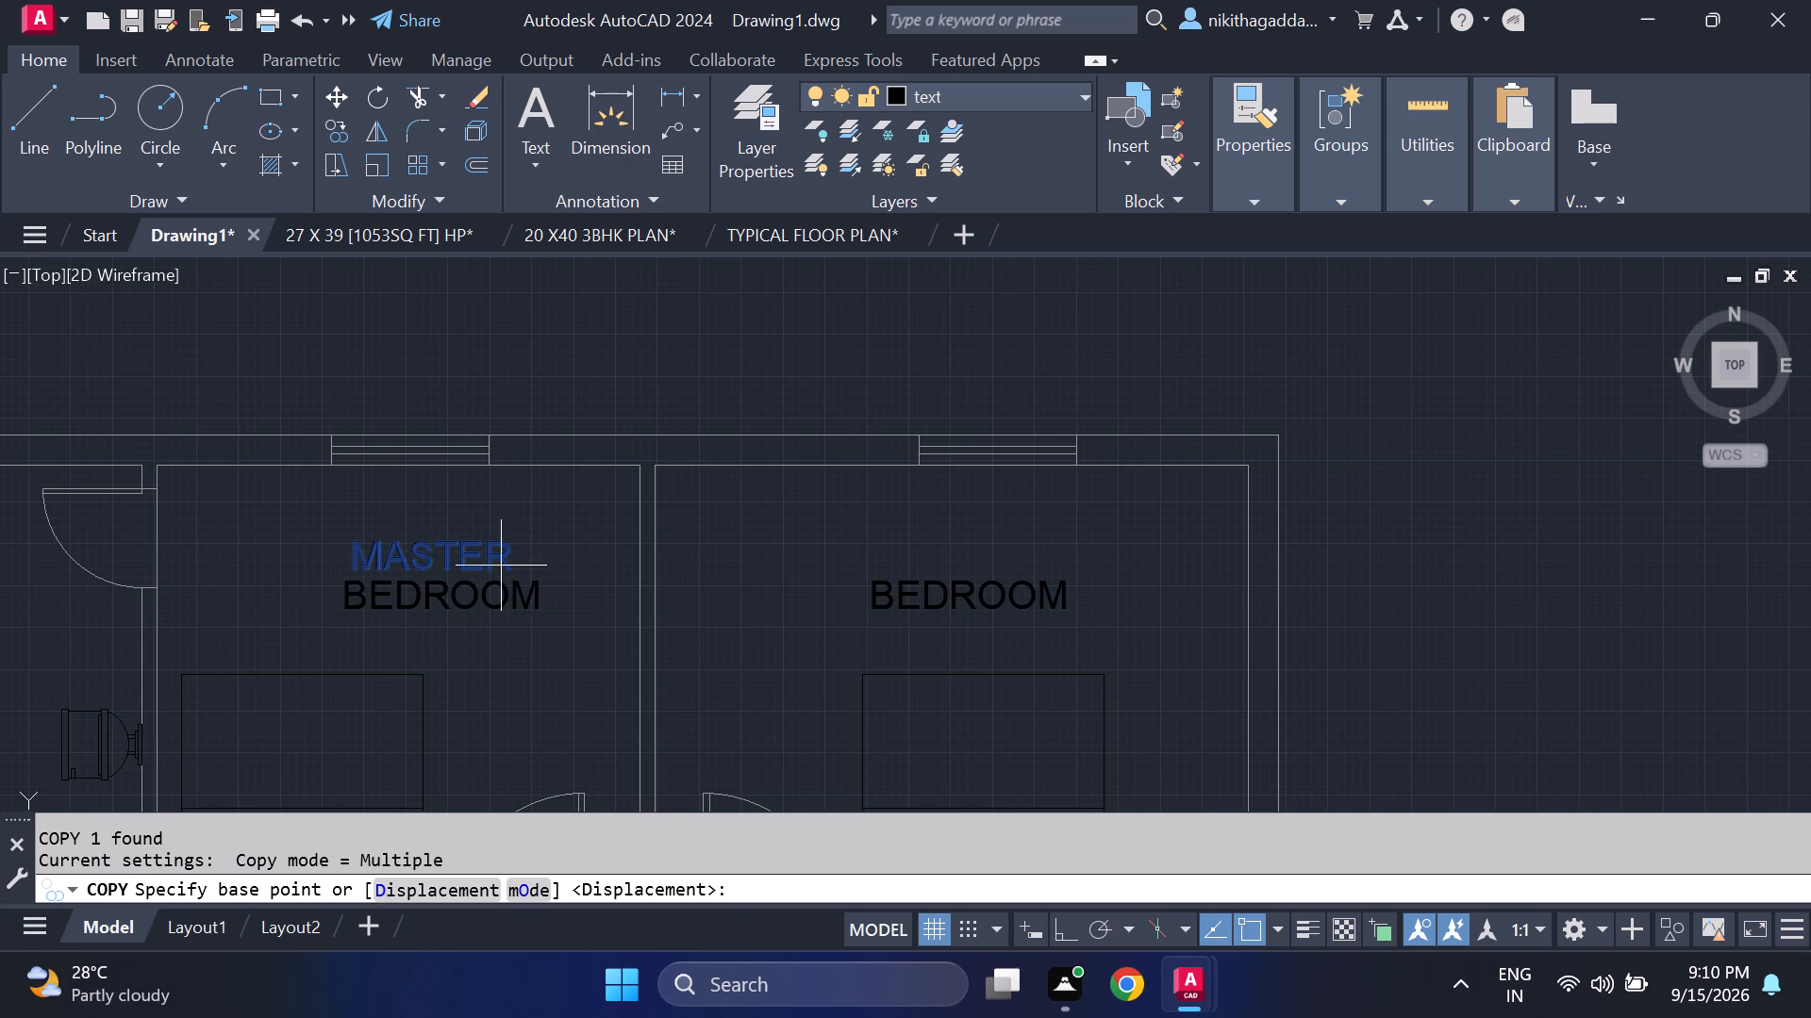
pyautogui.click(513, 569)
pyautogui.scroll(3, 899, 564)
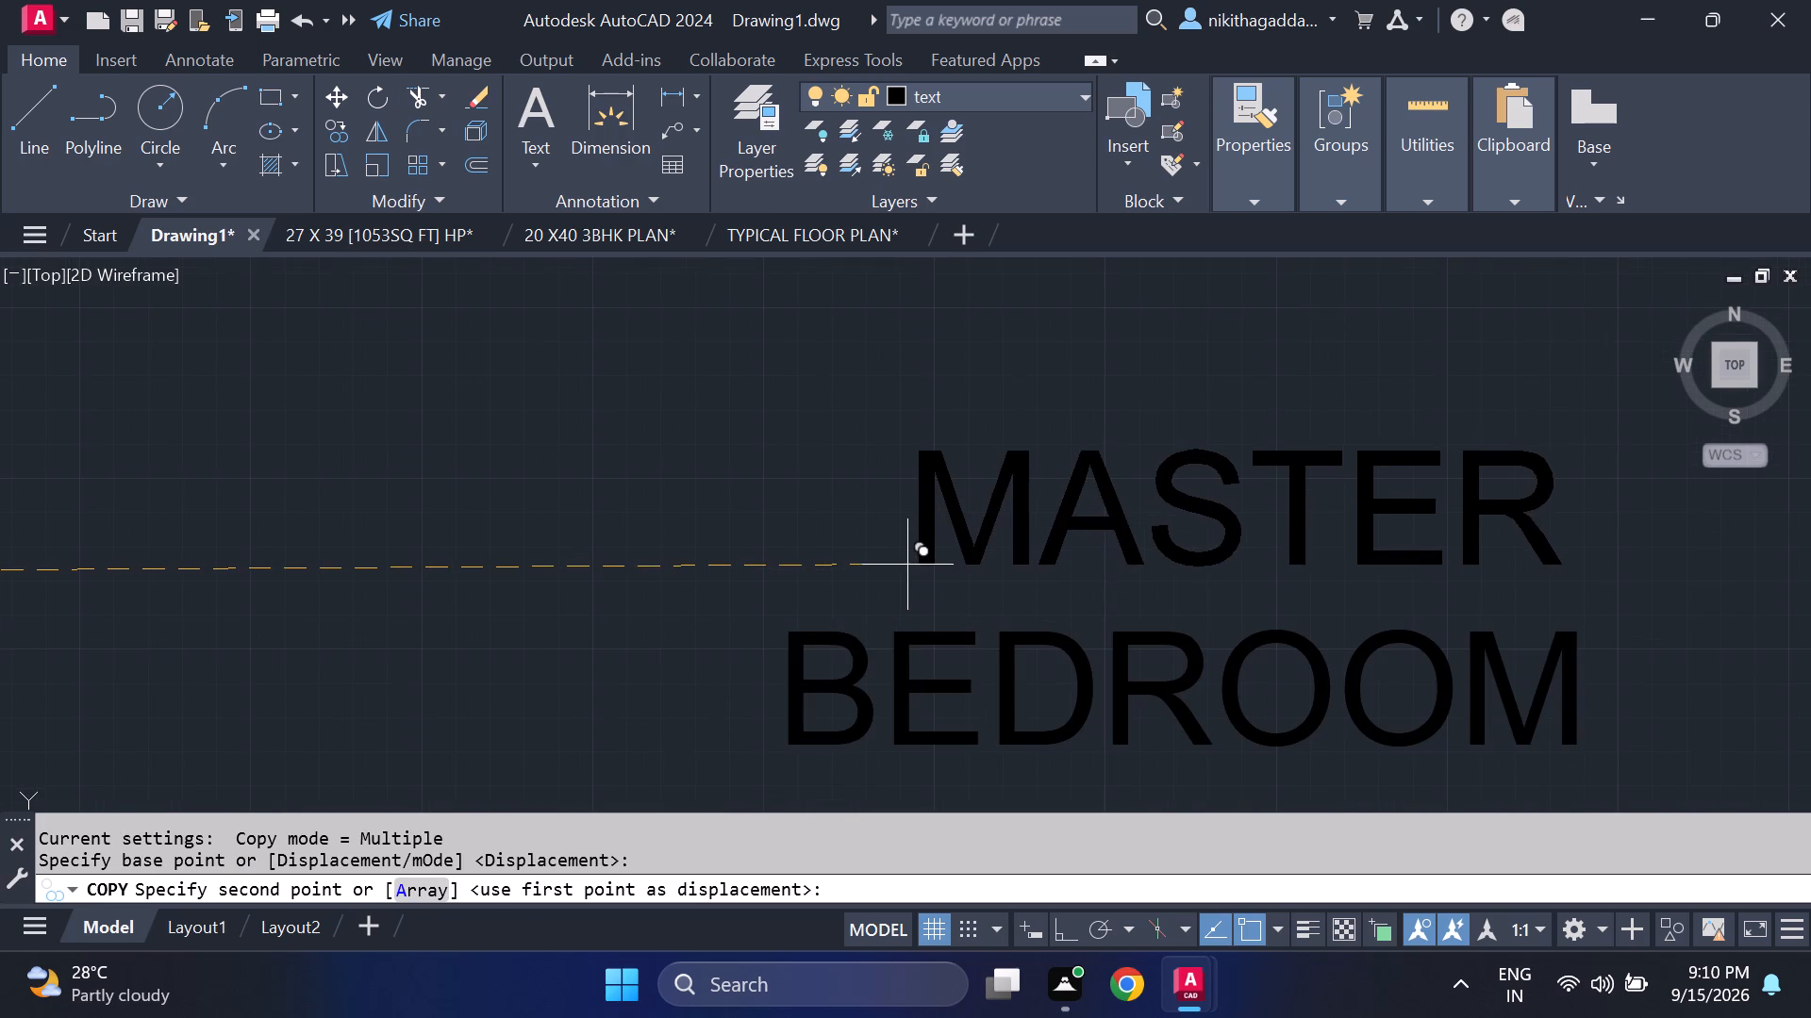
pyautogui.click(908, 566)
pyautogui.press('Escape')
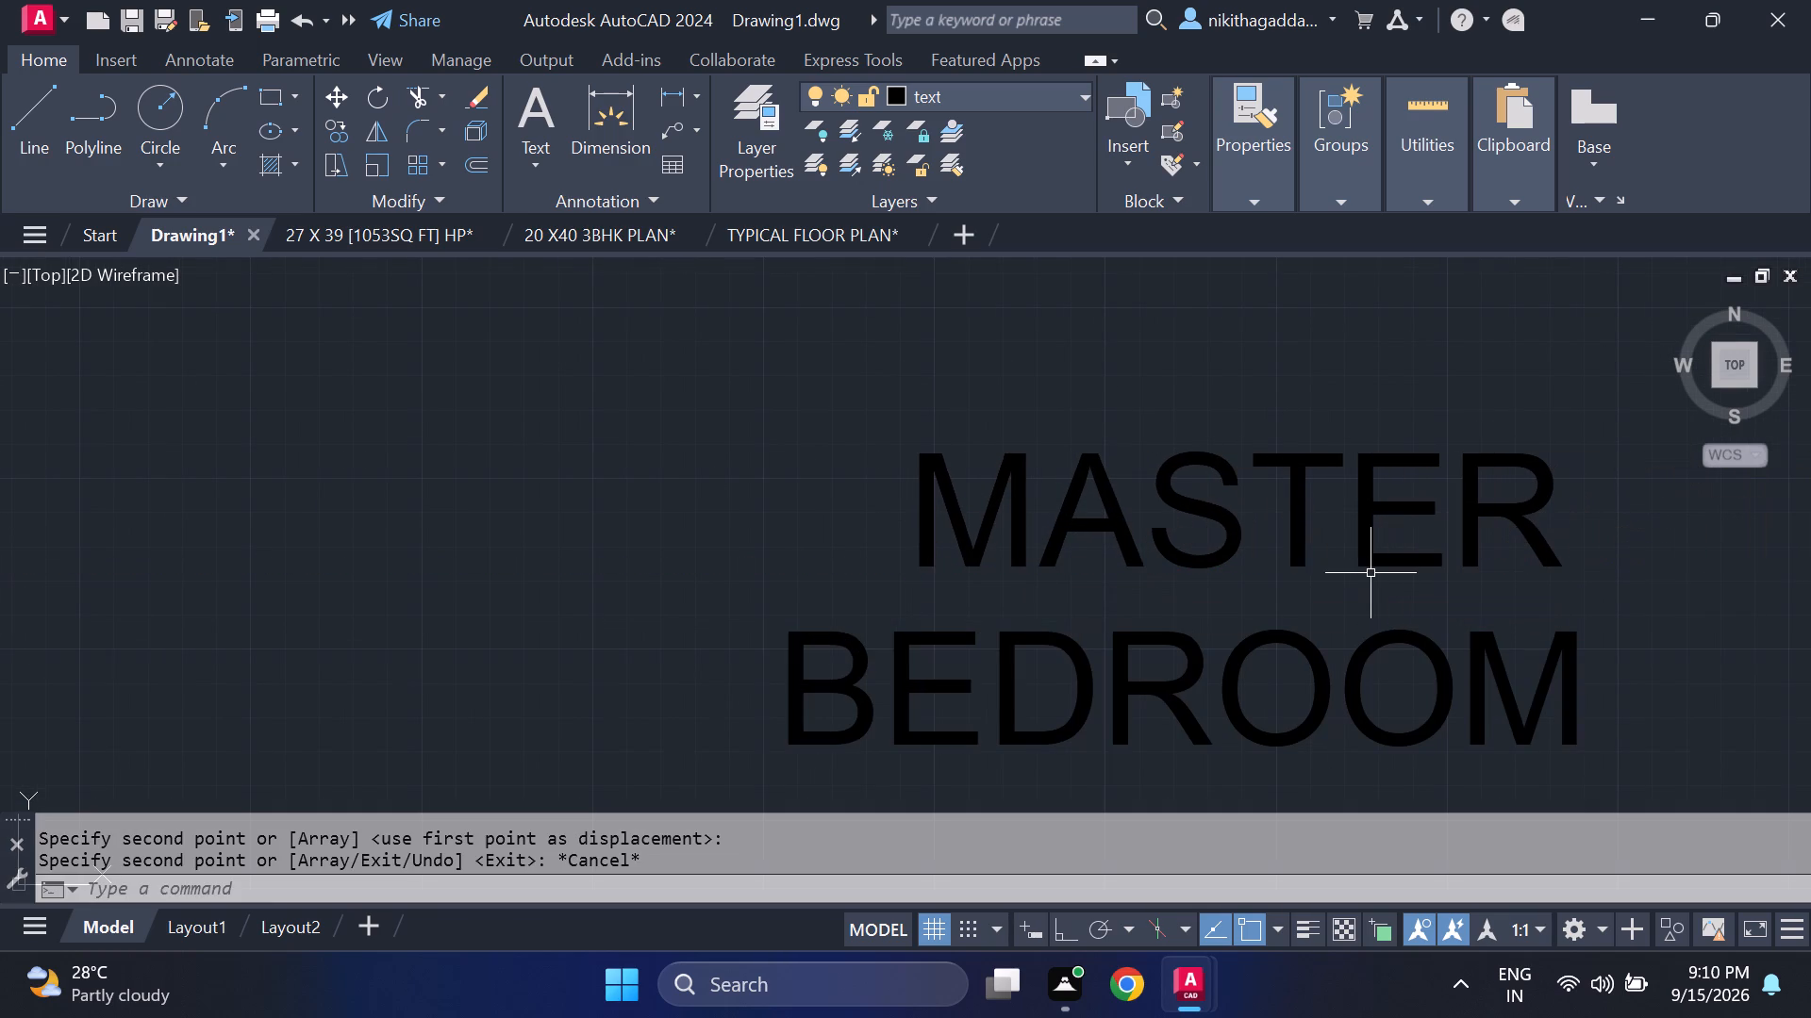
# Change the copied "MASTER" text in the eastern bedroom to "KID'S".
pyautogui.doubleClick(1304, 501)
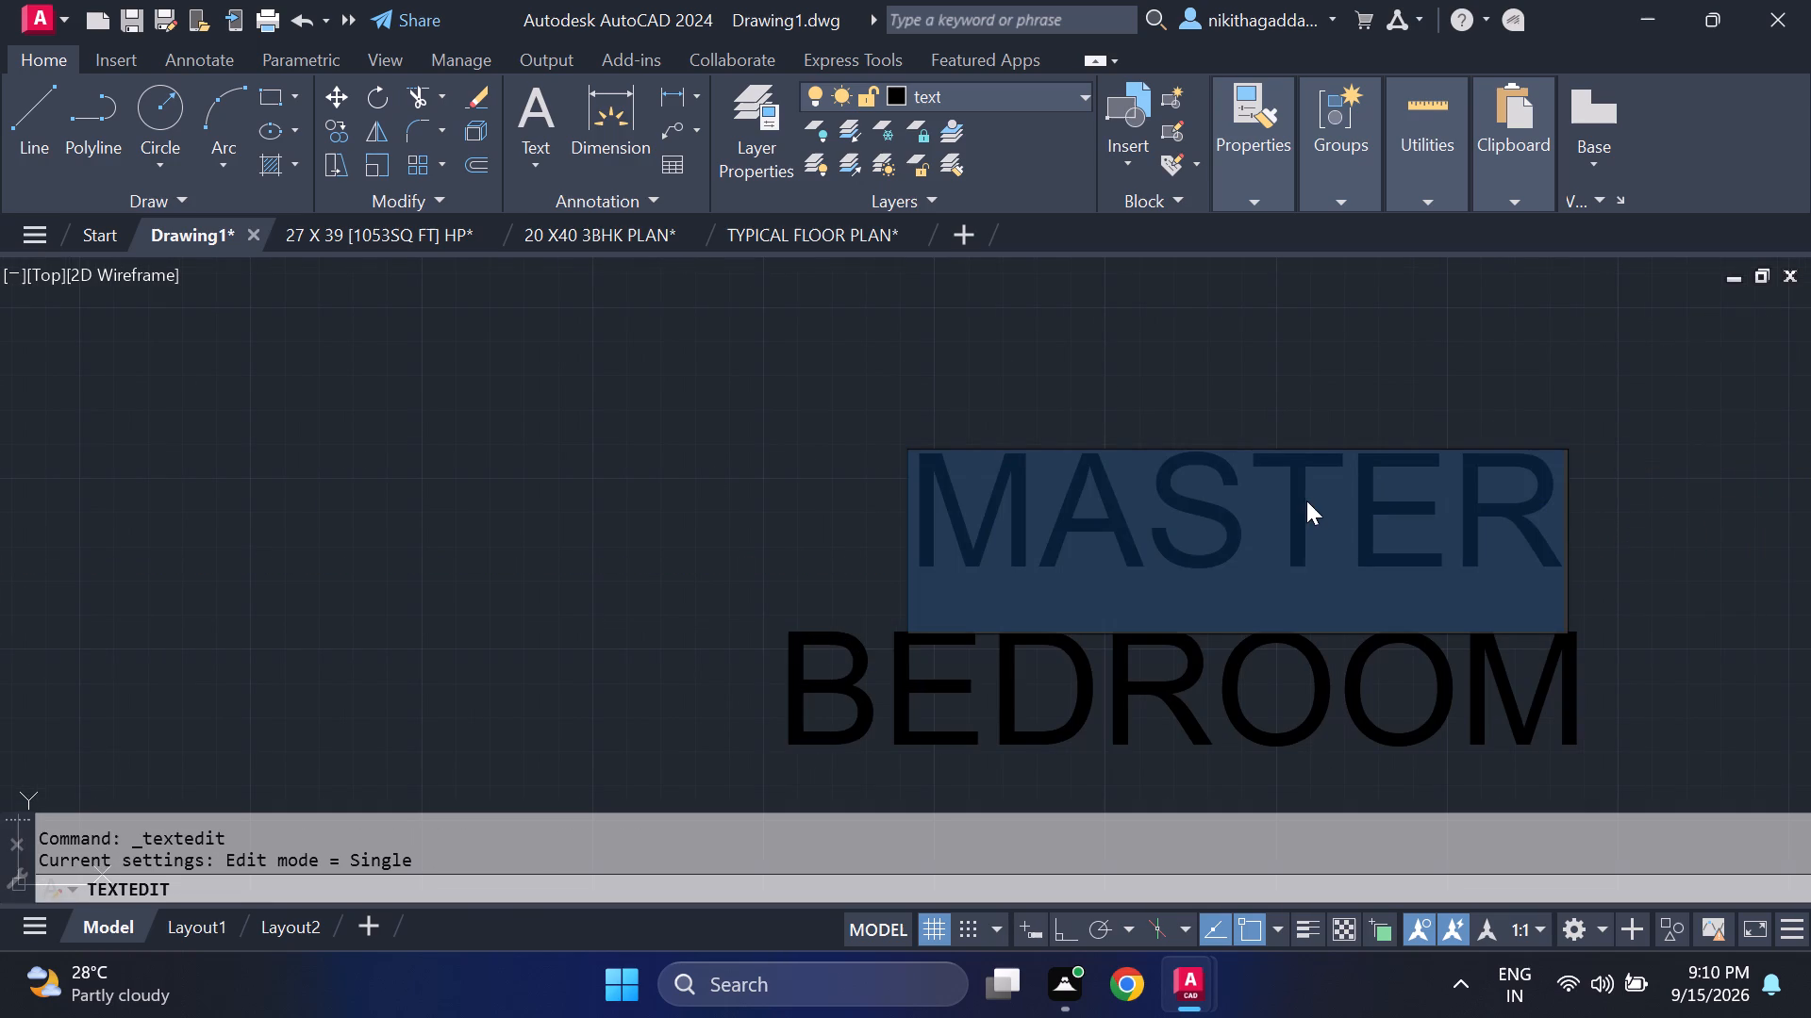
pyautogui.press('Delete')
pyautogui.press('l')
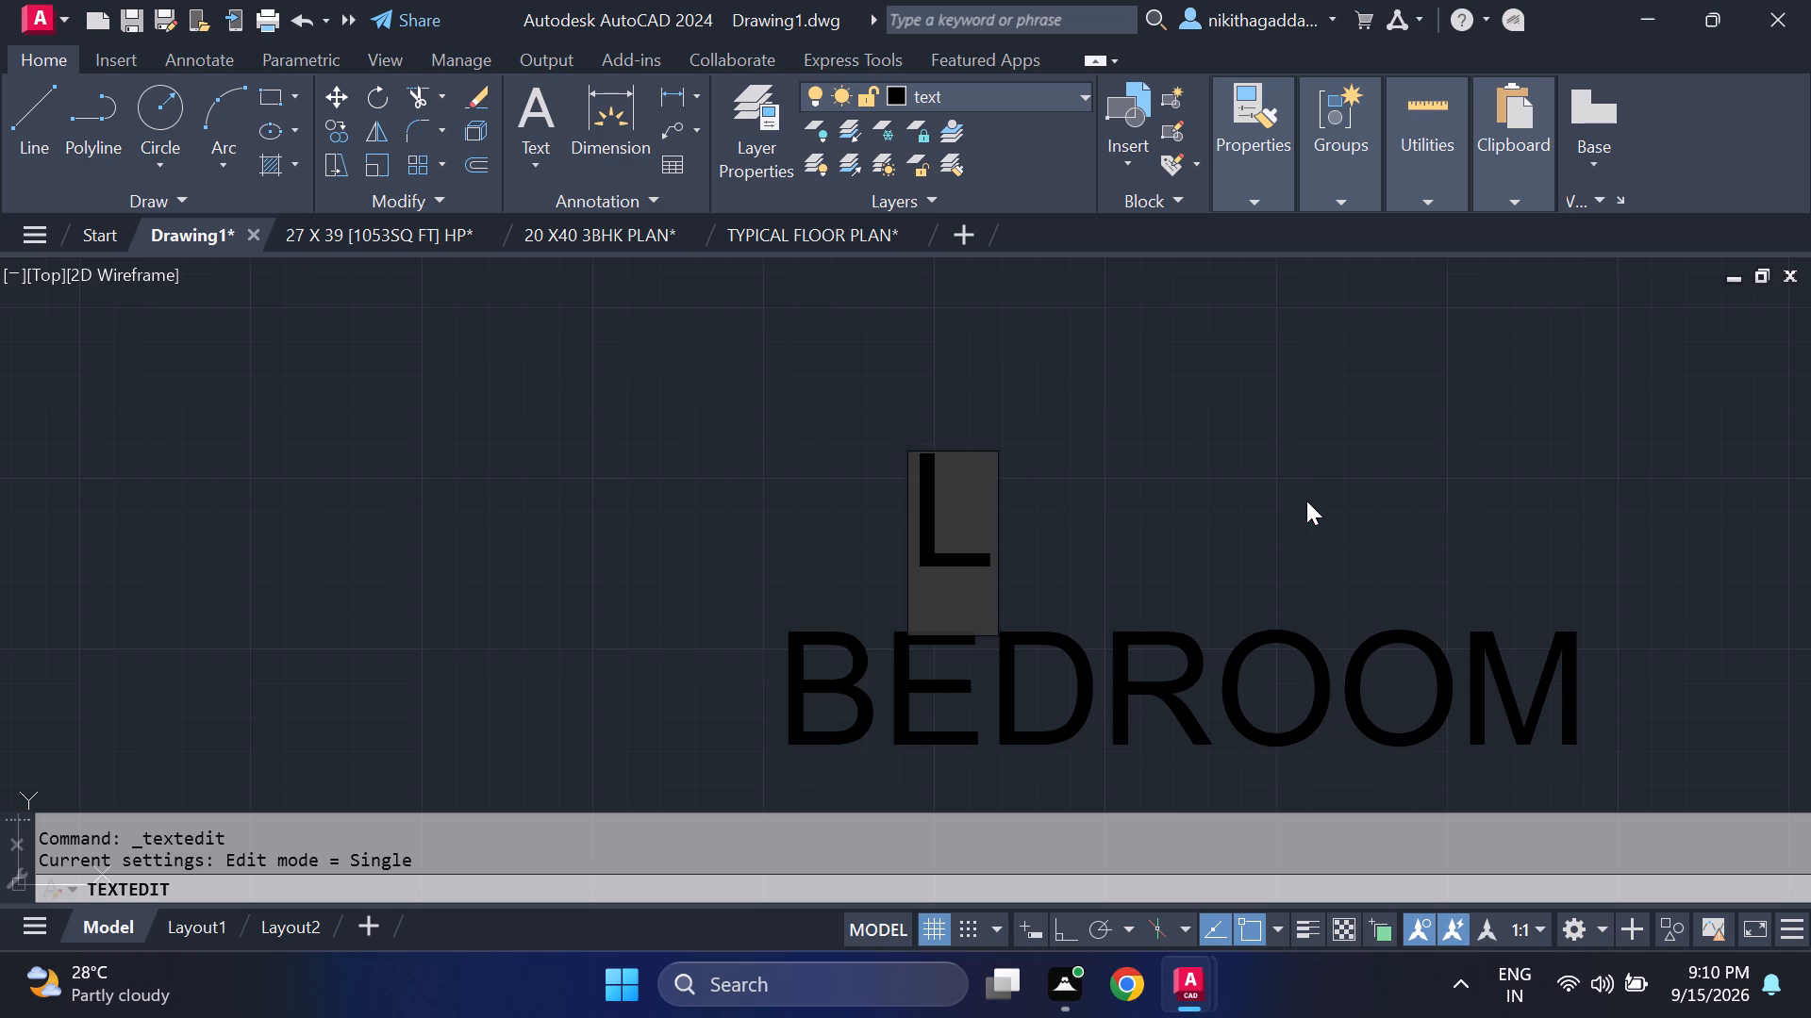
pyautogui.press('BackSpace')
pyautogui.write('KID')
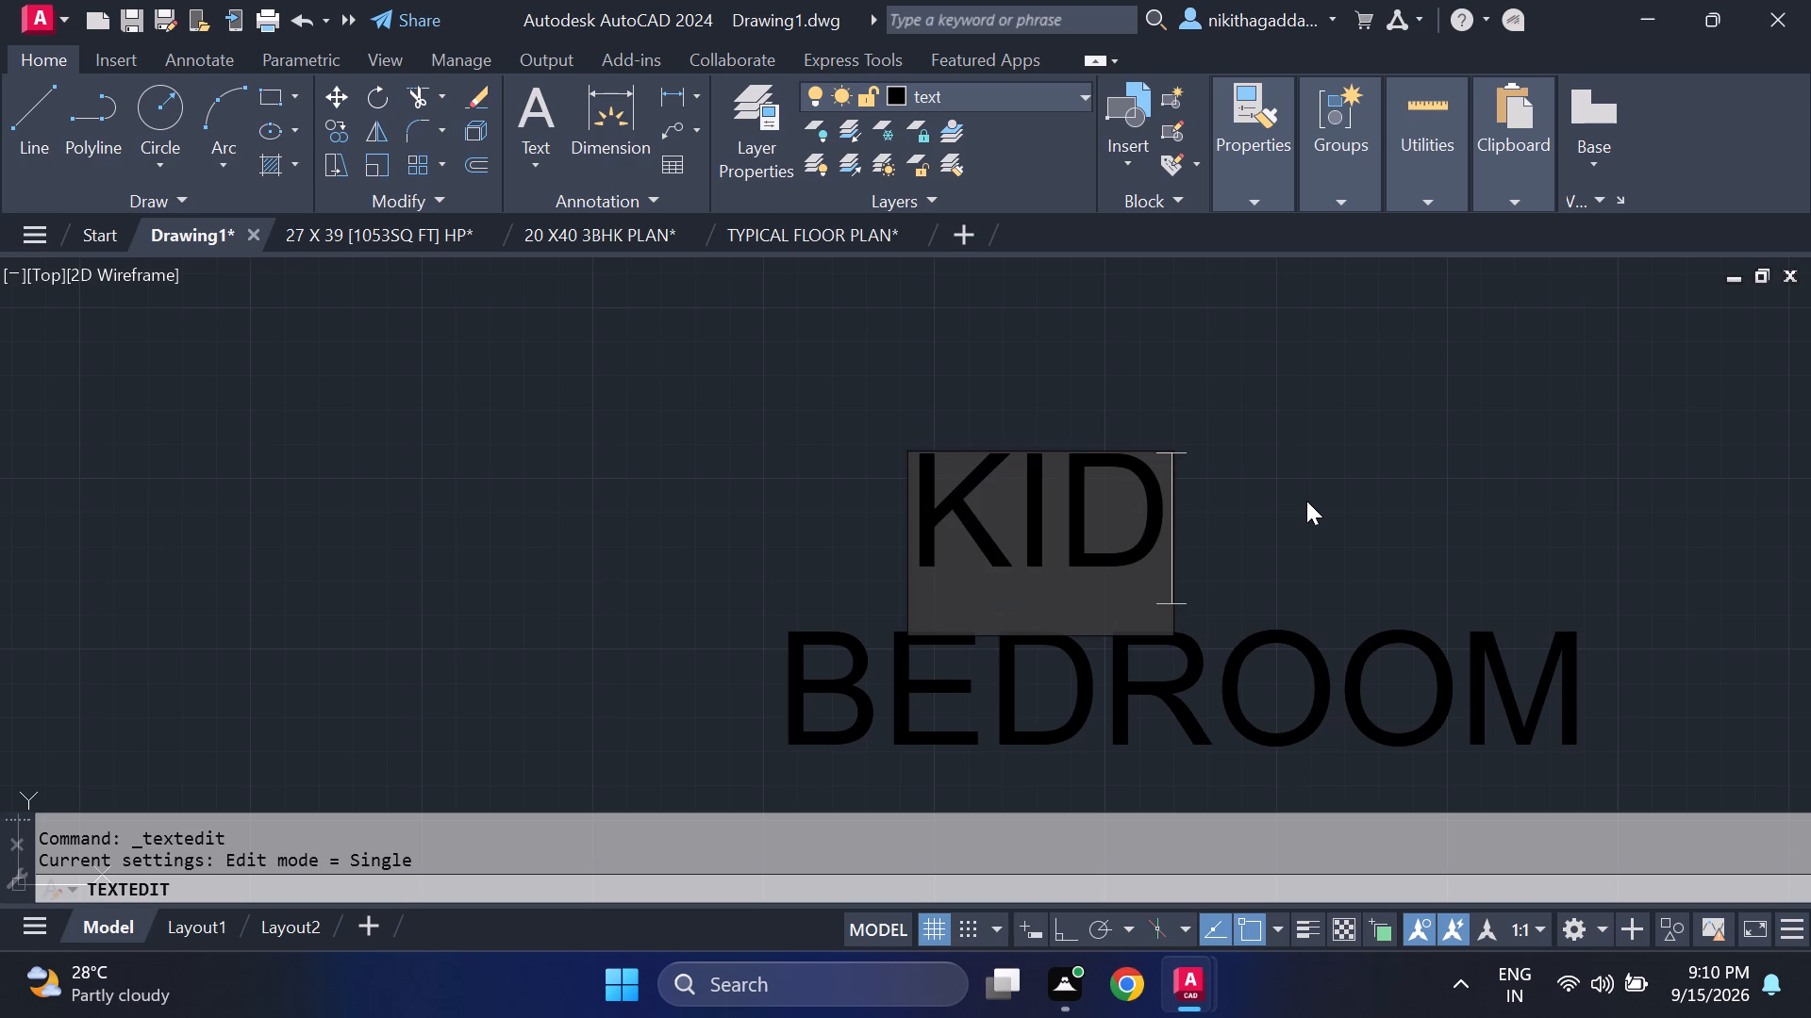
pyautogui.write("'S")
pyautogui.press('Return')
pyautogui.press('Return')
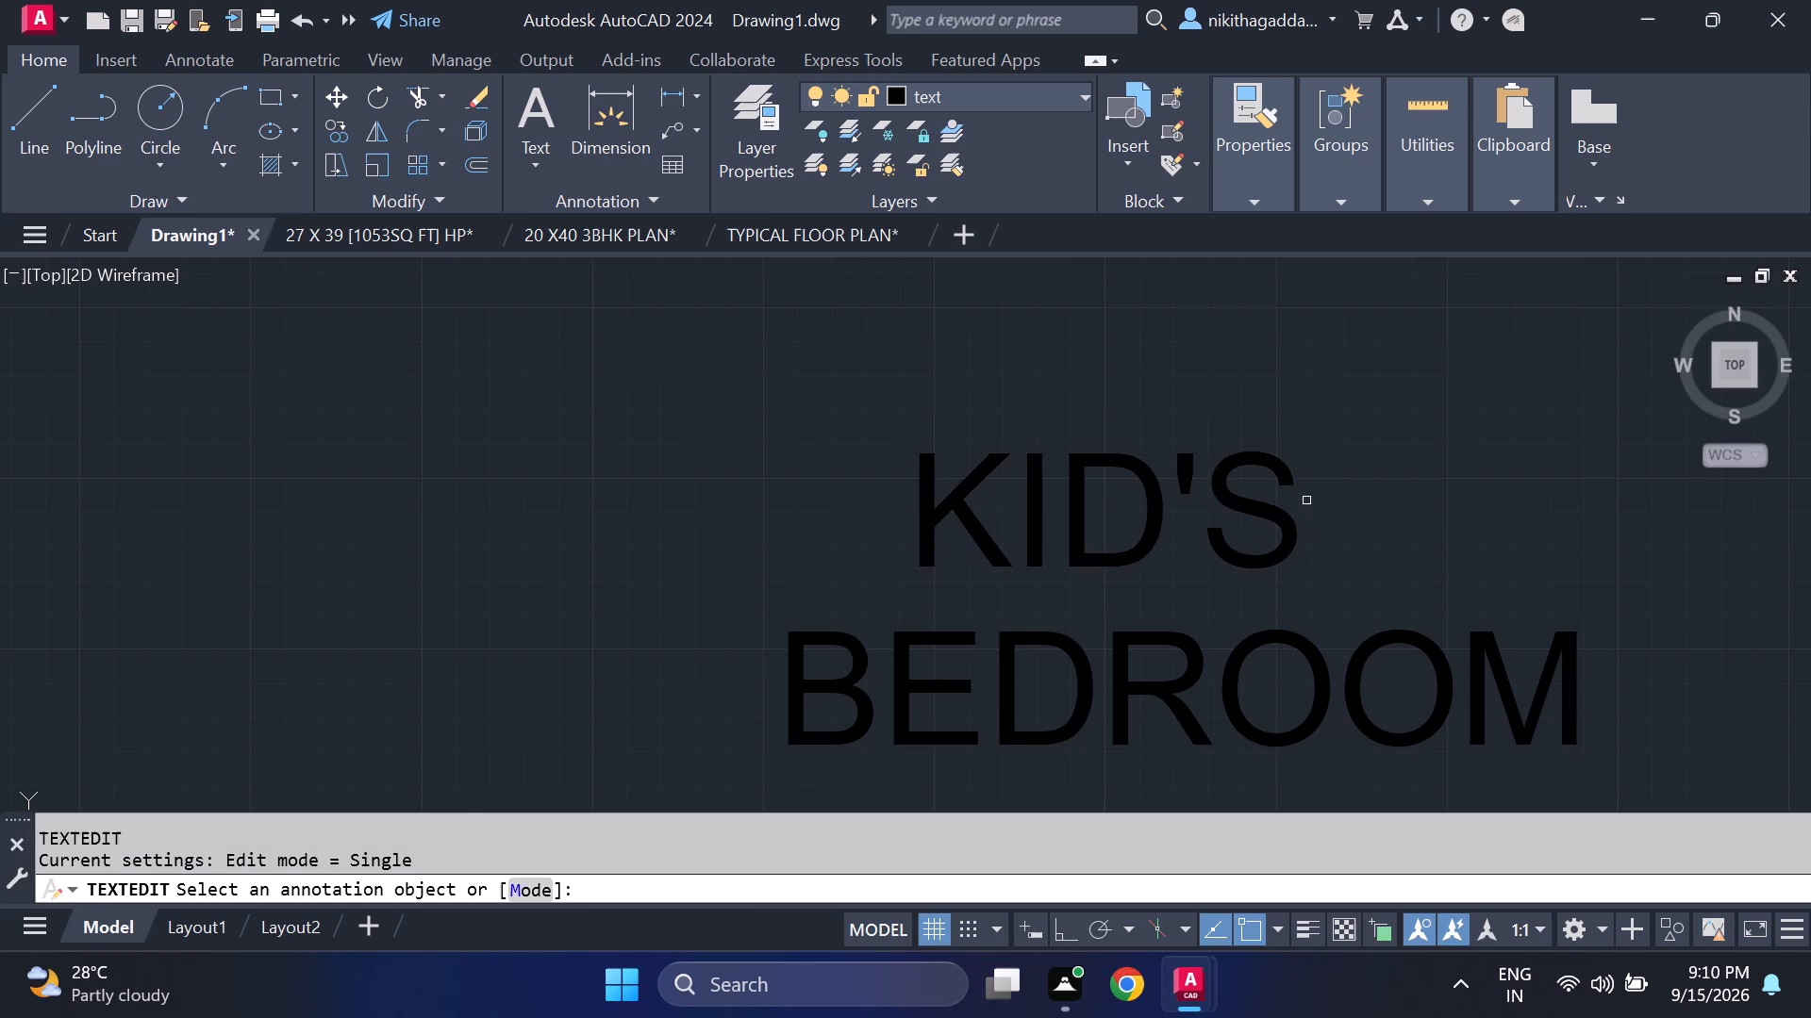
# Change the "BEDROOM" text between the sofas in the central living area to "GREAT ROOM".
pyautogui.scroll(-3, 1306, 501)
pyautogui.moveTo(1230, 661); pyautogui.dragTo(1215, 456, button='middle')
pyautogui.scroll(-2, 1203, 514)
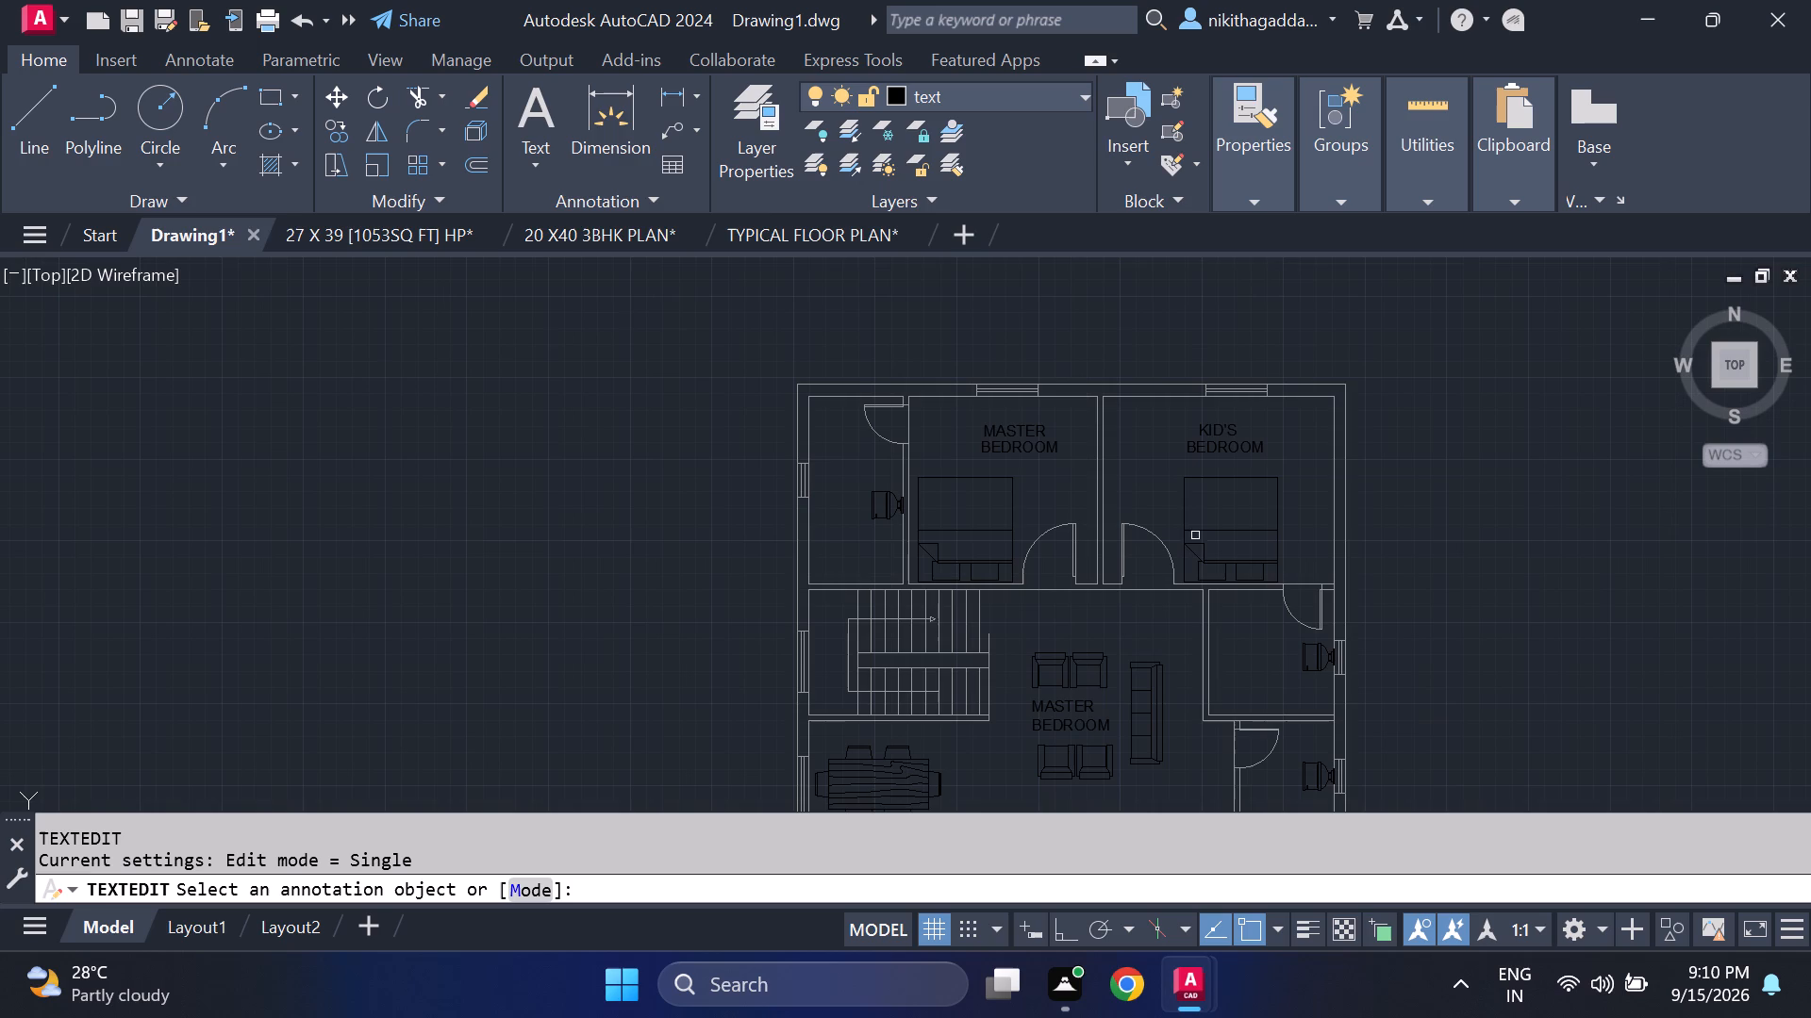
pyautogui.moveTo(1109, 649); pyautogui.dragTo(1118, 593, button='middle')
pyautogui.scroll(2, 1060, 671)
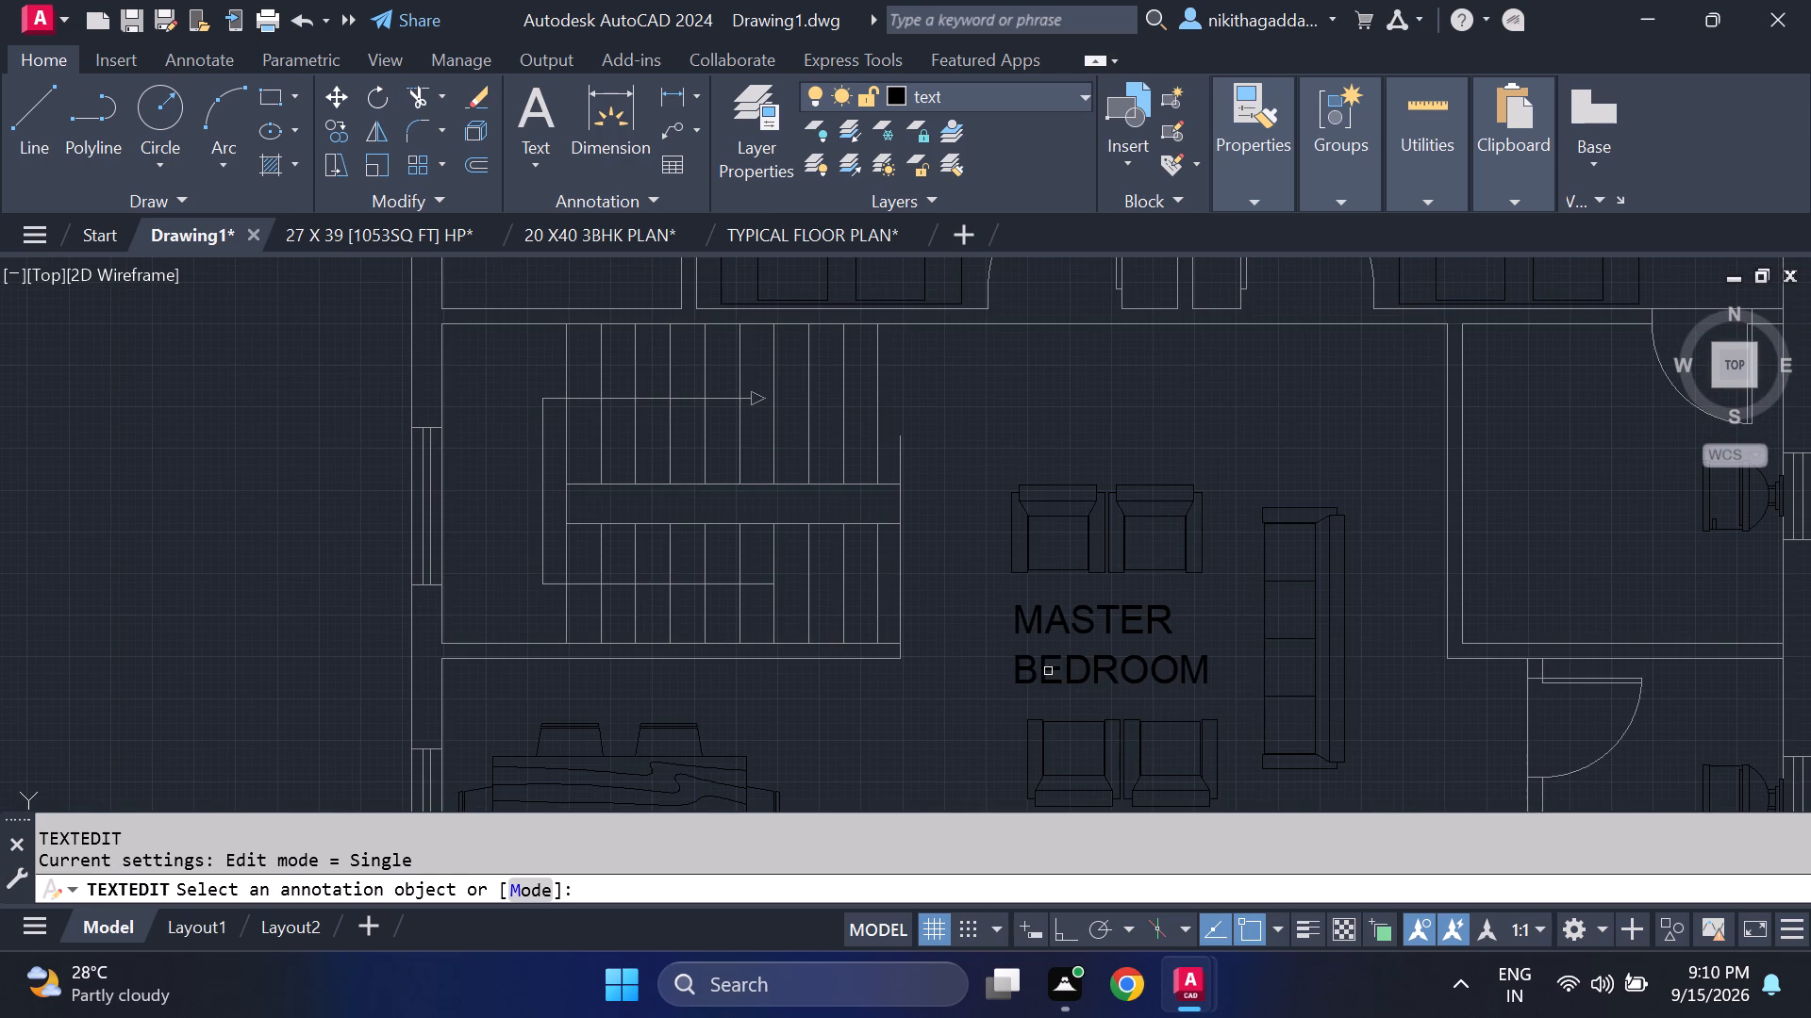
pyautogui.click(1048, 671)
pyautogui.click(1011, 672)
pyautogui.scroll(1, 1012, 670)
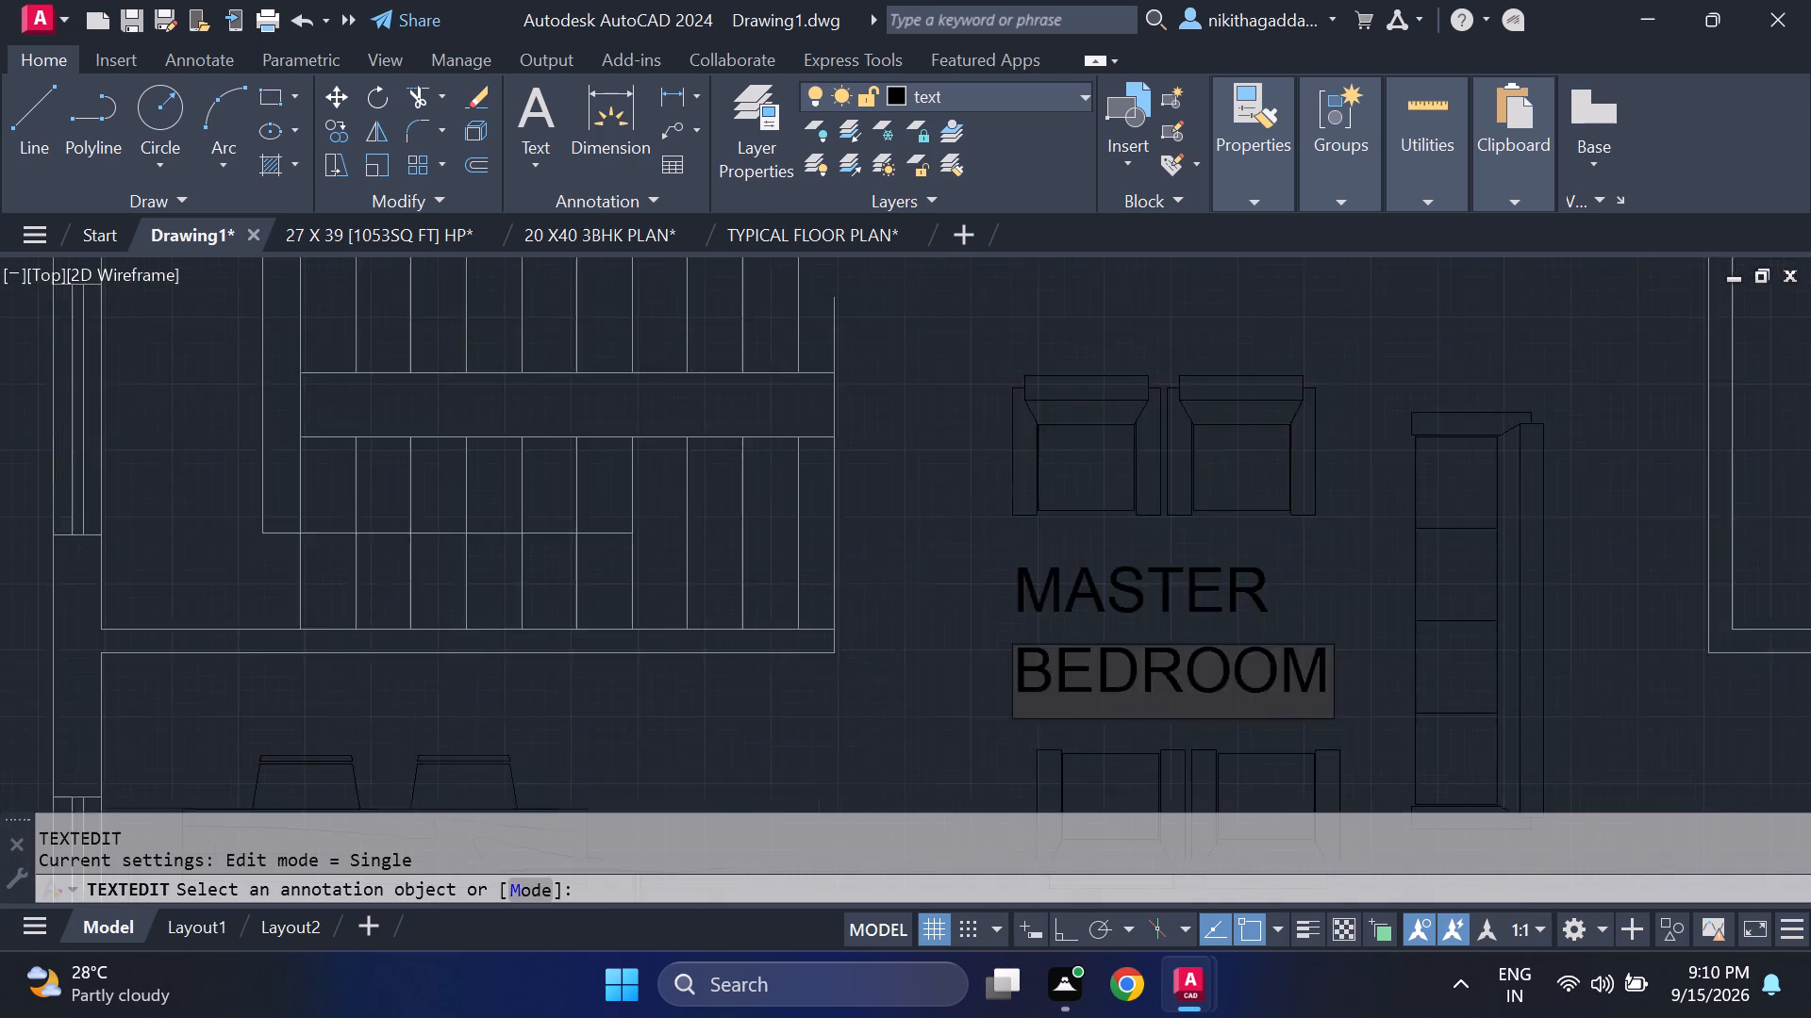
pyautogui.scroll(2, 1012, 670)
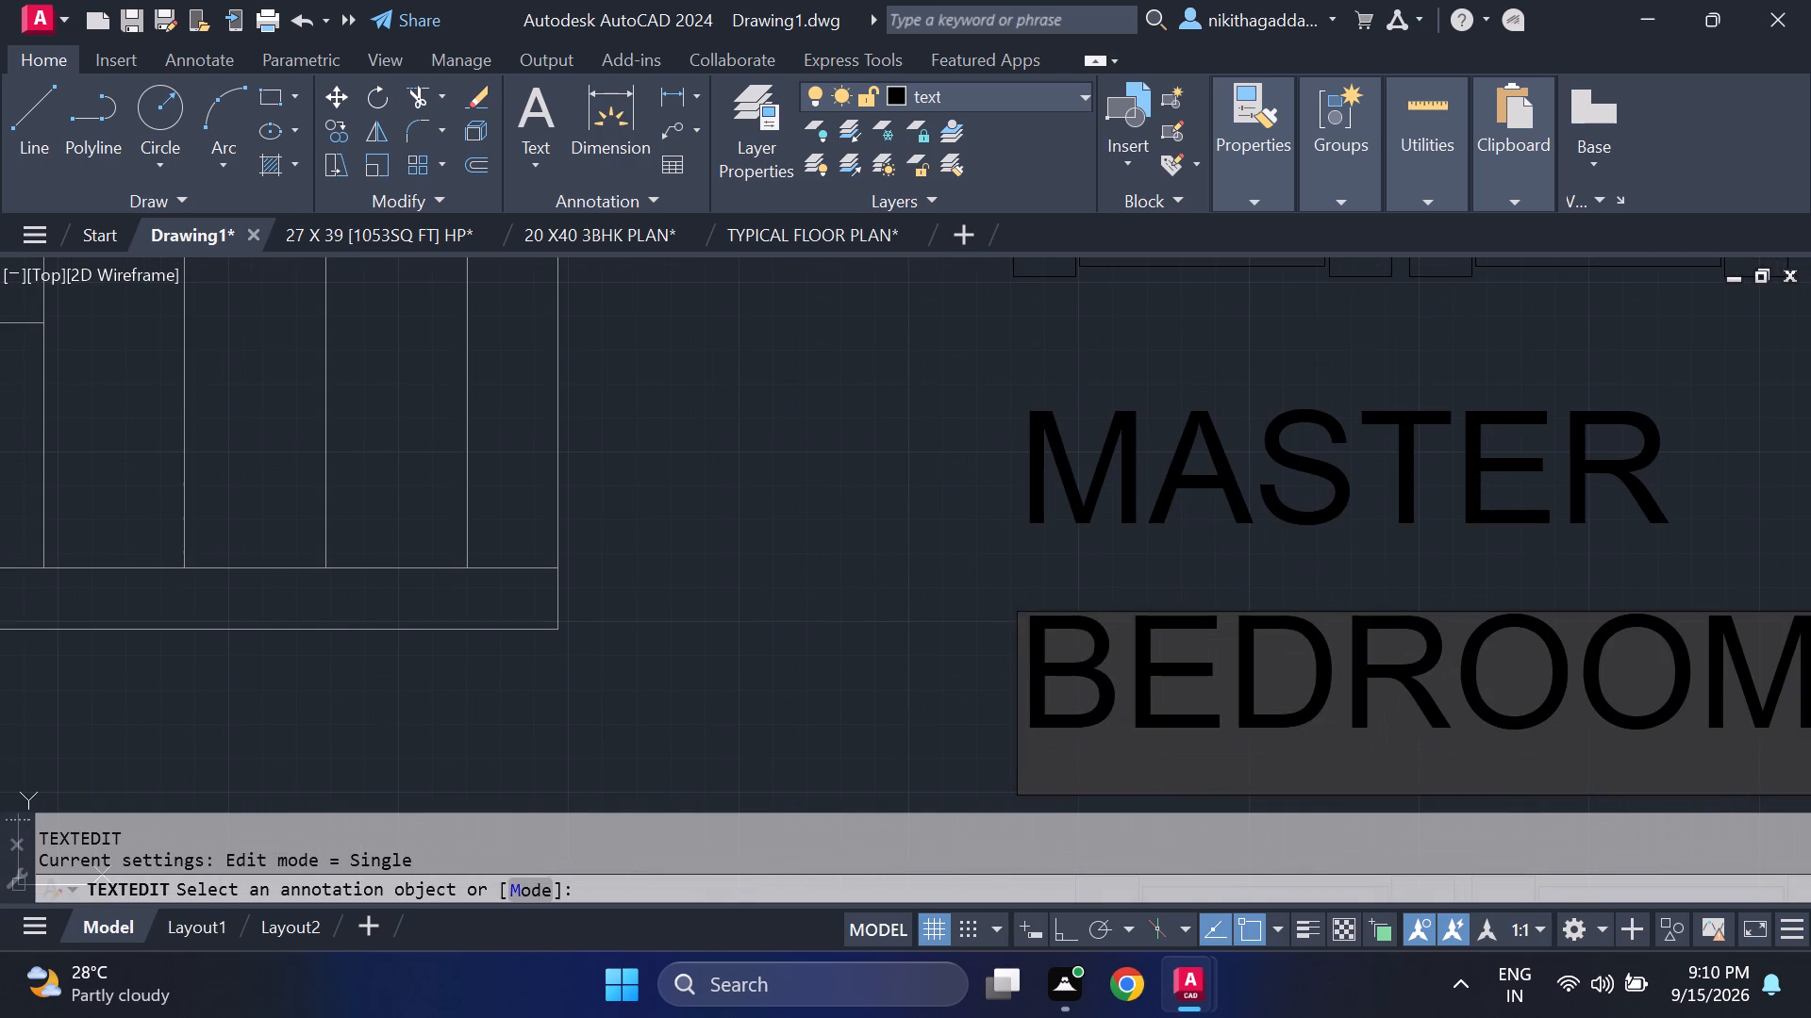
pyautogui.write('GRE')
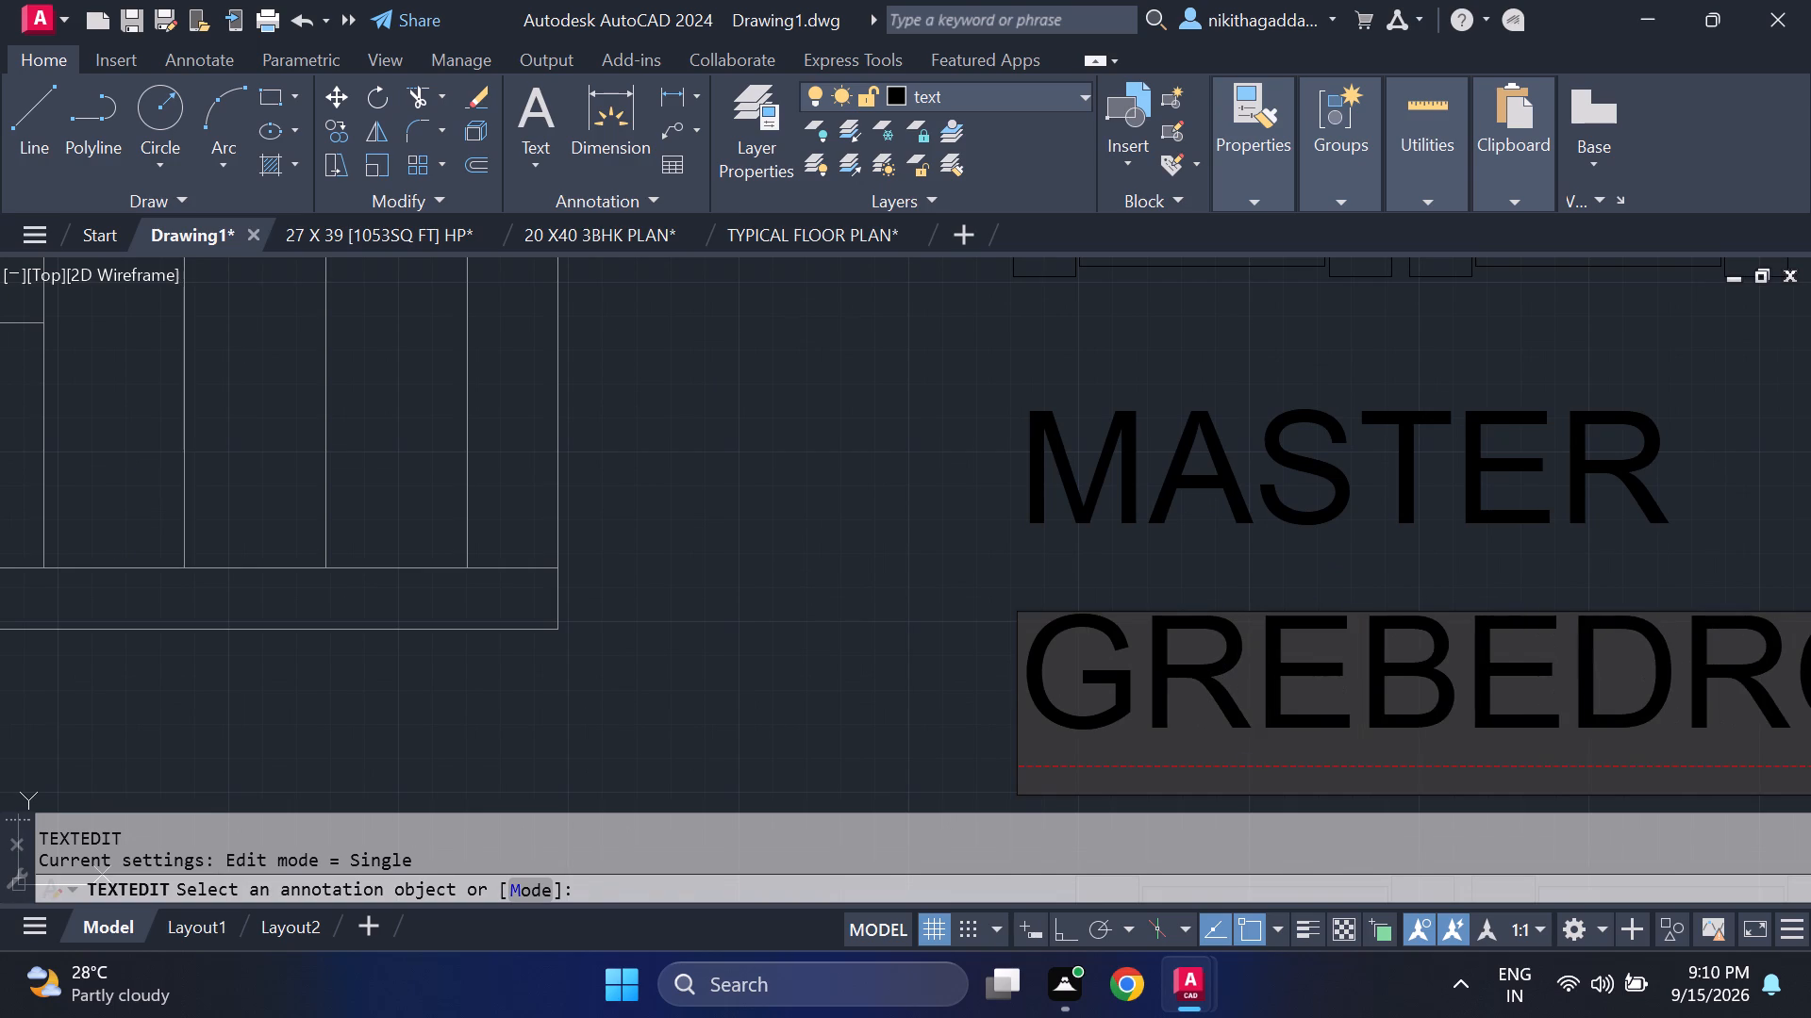
pyautogui.write('AT')
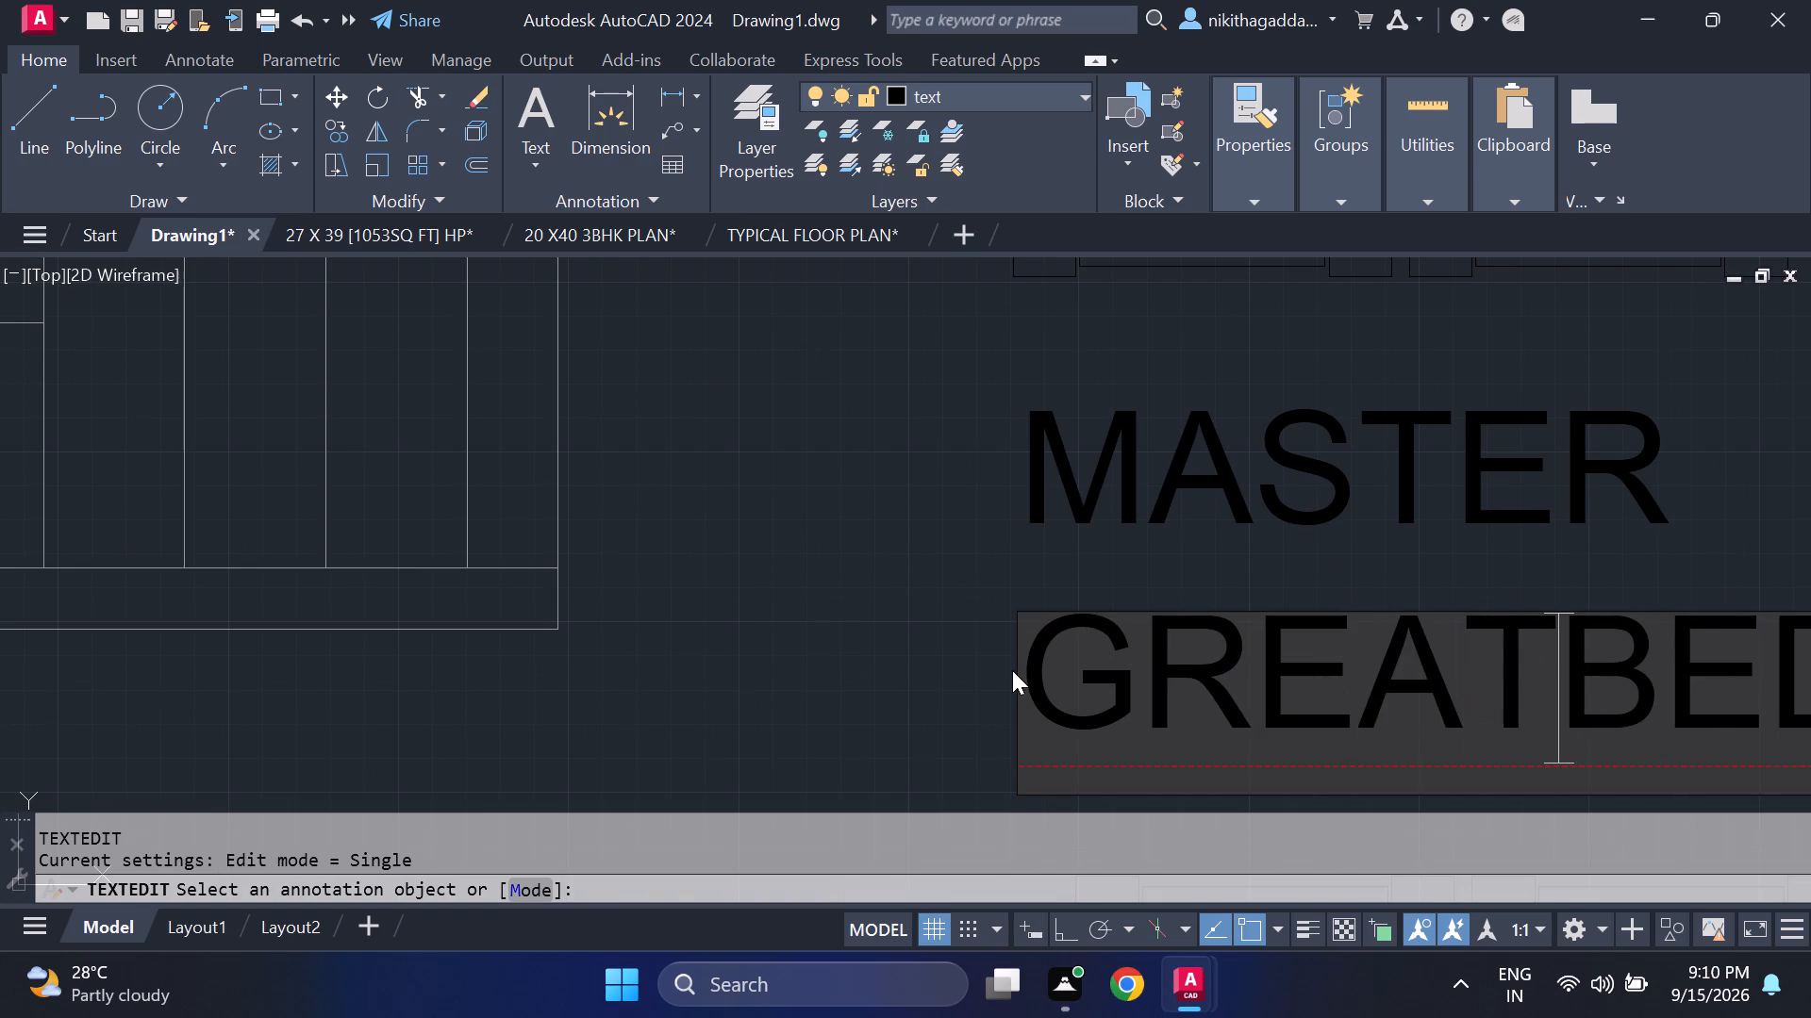
pyautogui.press('space')
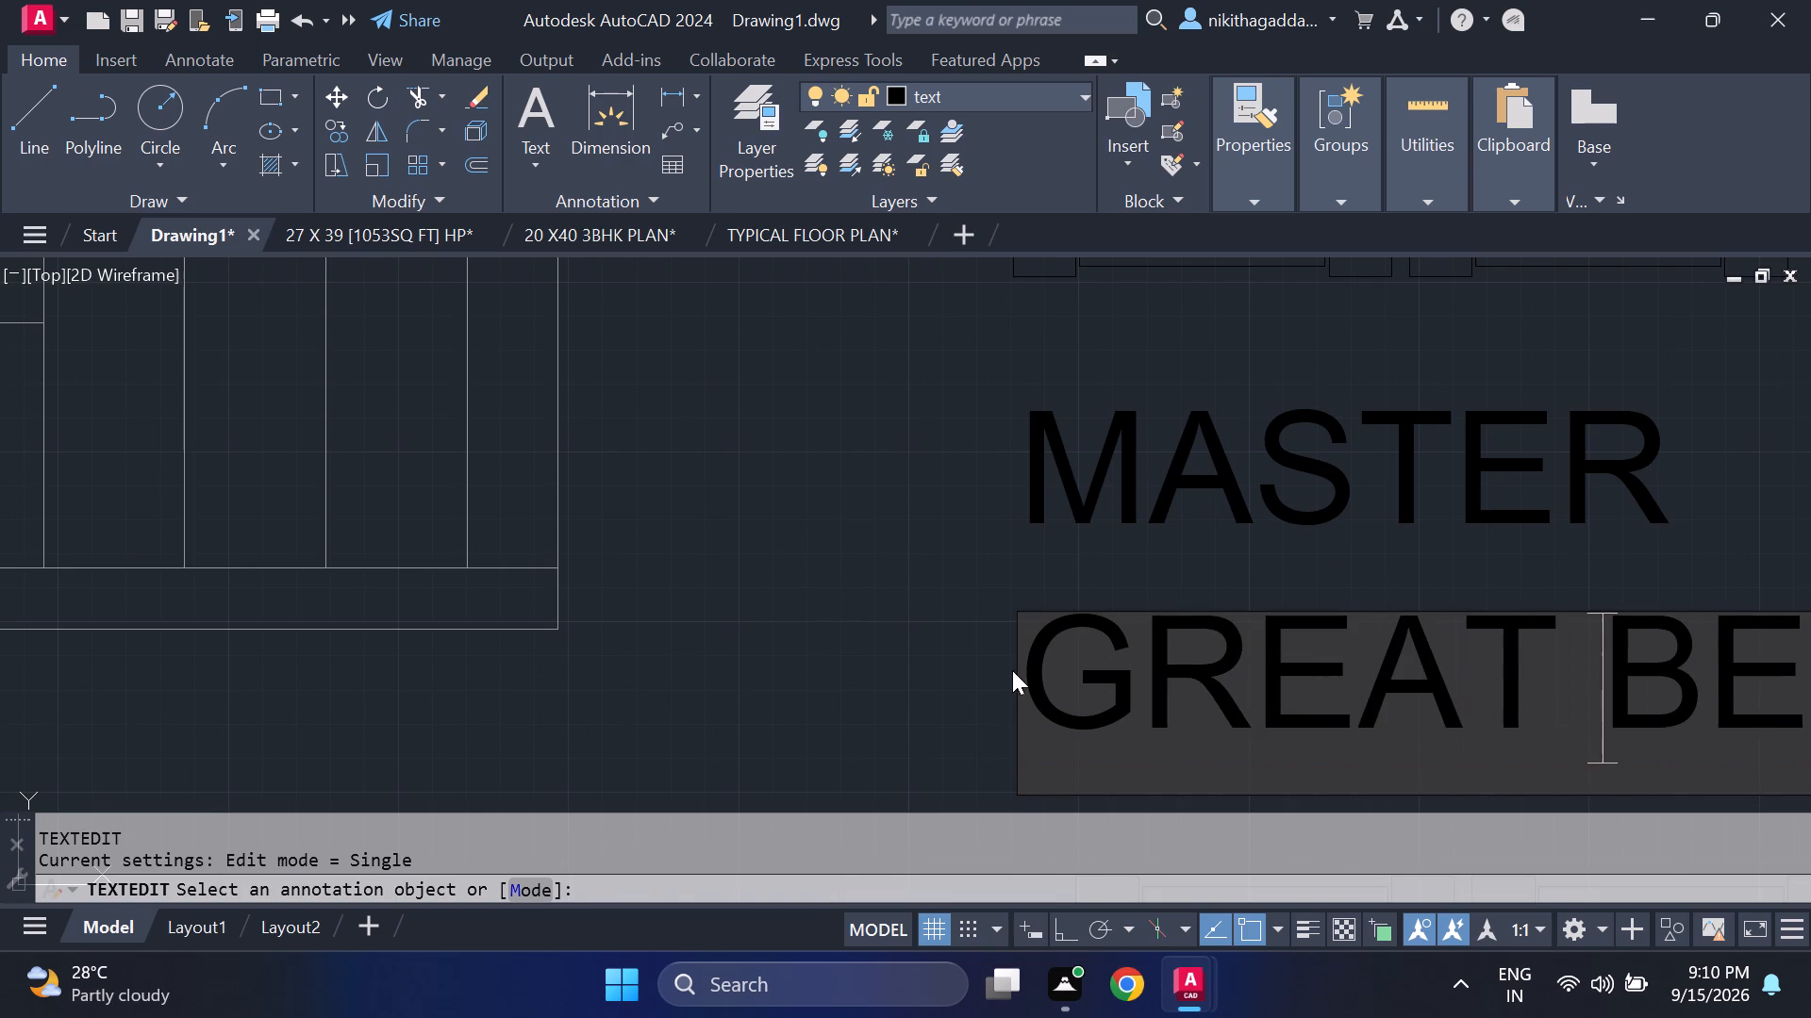
pyautogui.write('ROOM')
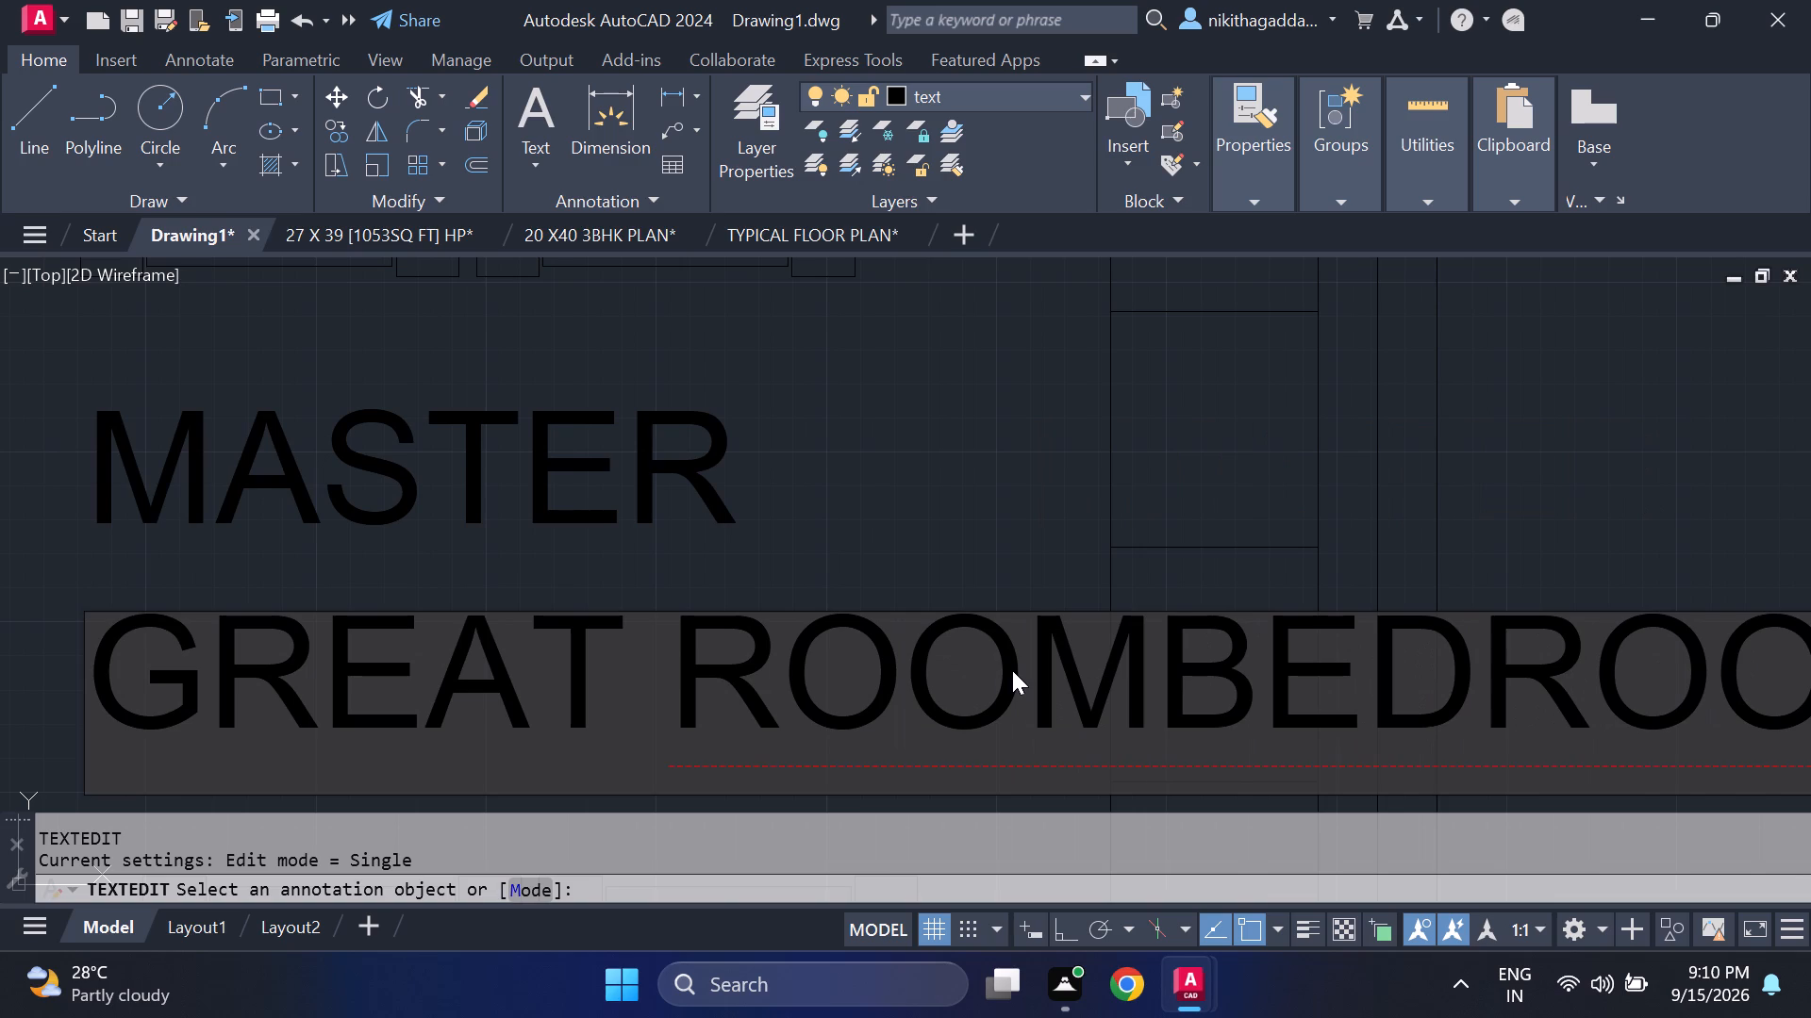
pyautogui.scroll(-2, 1183, 665)
pyautogui.click(1483, 678)
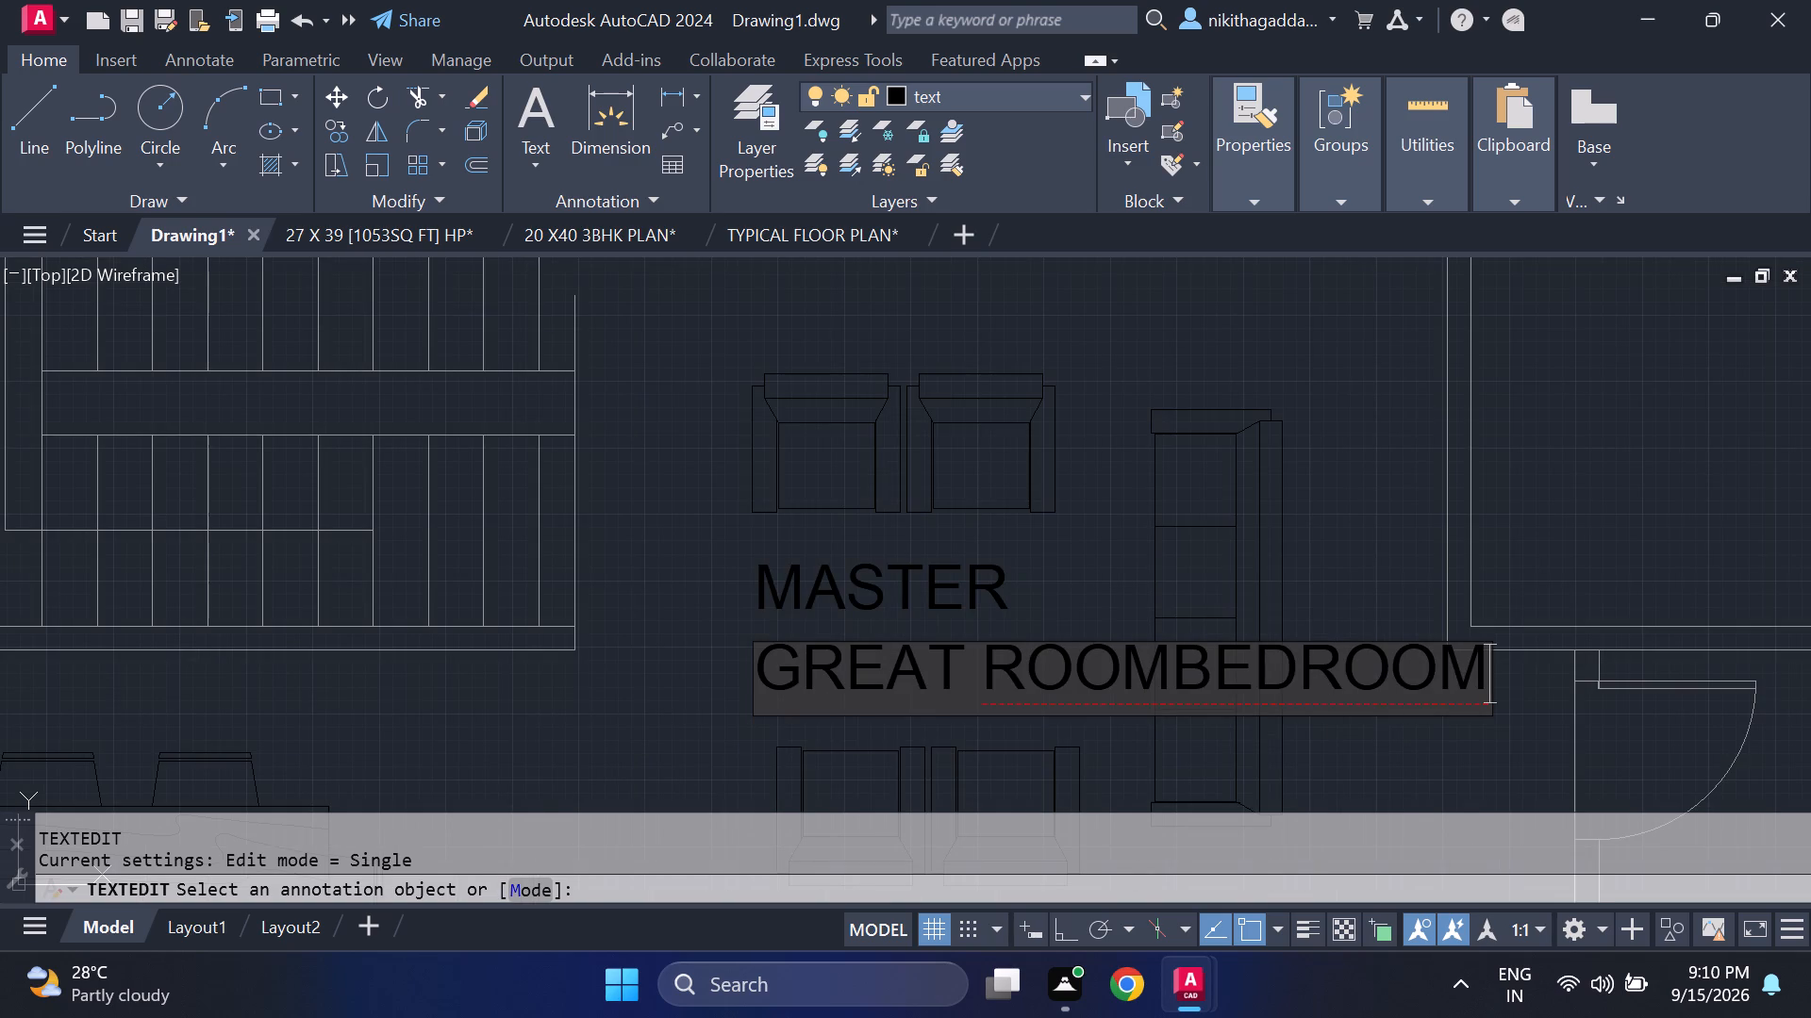
pyautogui.press('BackSpace')
pyautogui.press('BackSpace')
pyautogui.press('BackSpace')
pyautogui.press('BackSpace')
pyautogui.press('BackSpace')
pyautogui.press('BackSpace')
pyautogui.press('BackSpace')
pyautogui.press('BackSpace')
pyautogui.press('BackSpace')
pyautogui.press('BackSpace')
pyautogui.press('BackSpace')
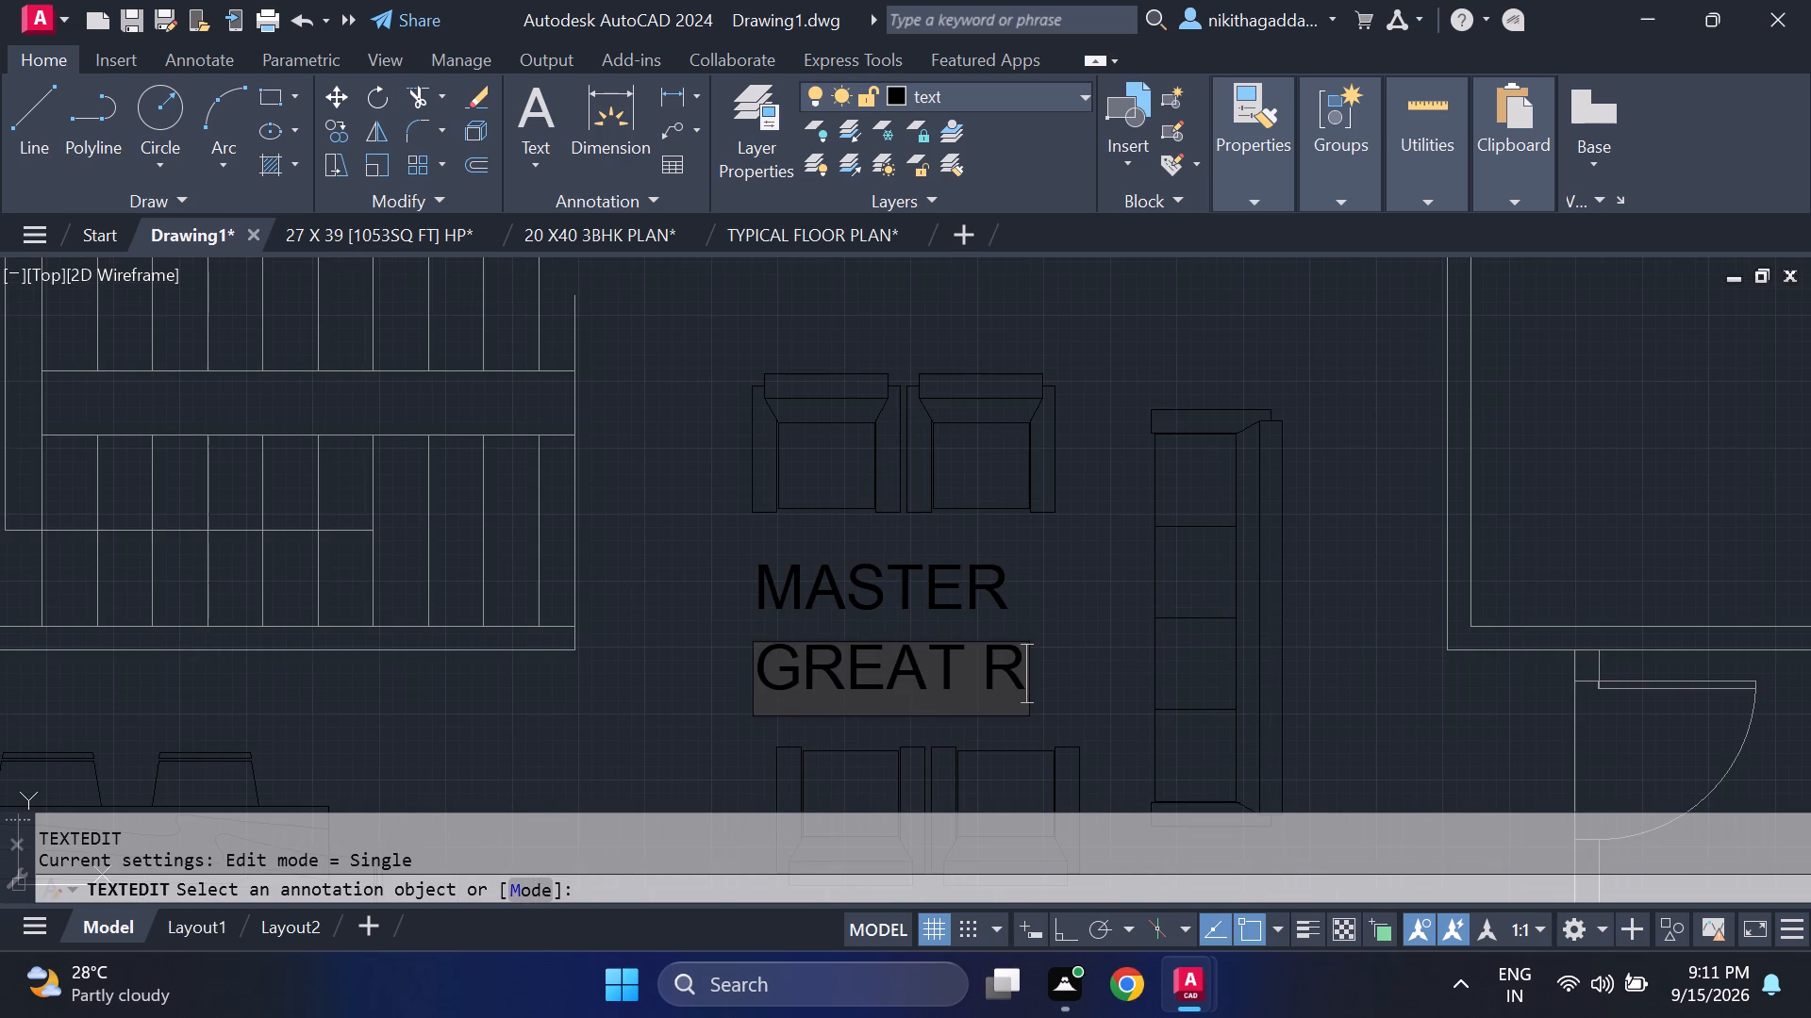
pyautogui.write('ROOM')
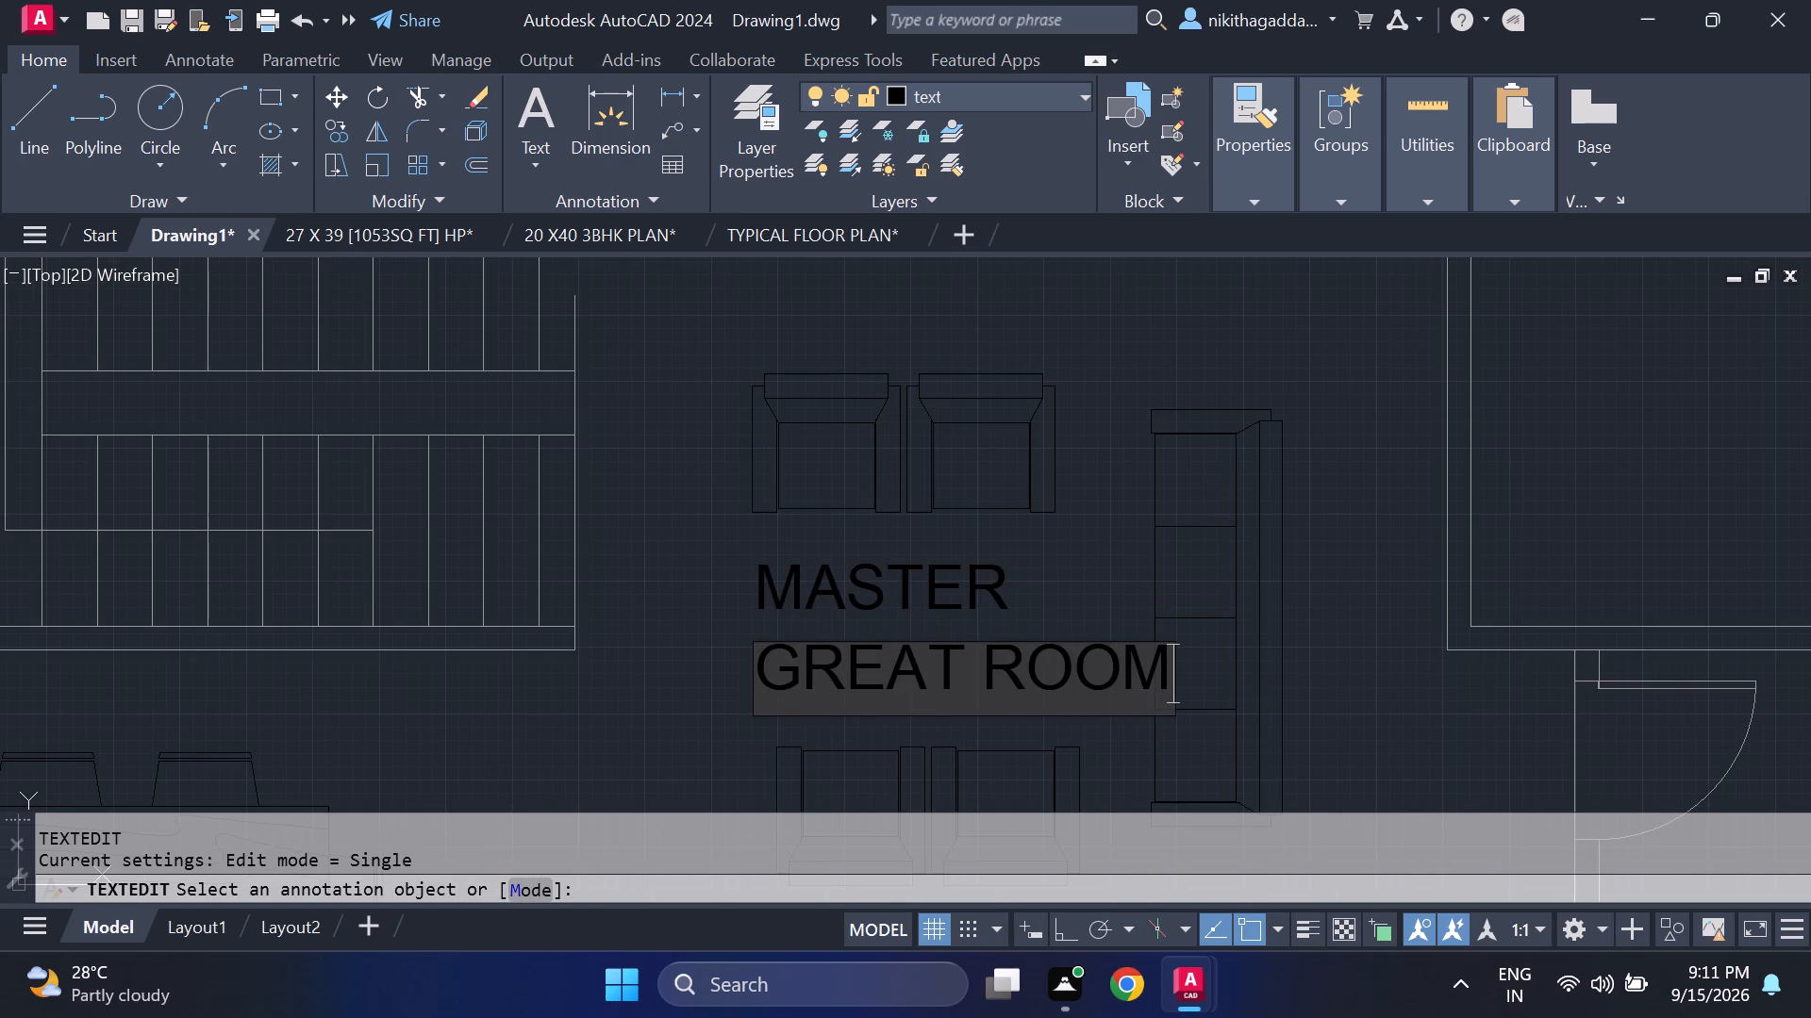
pyautogui.press('Return')
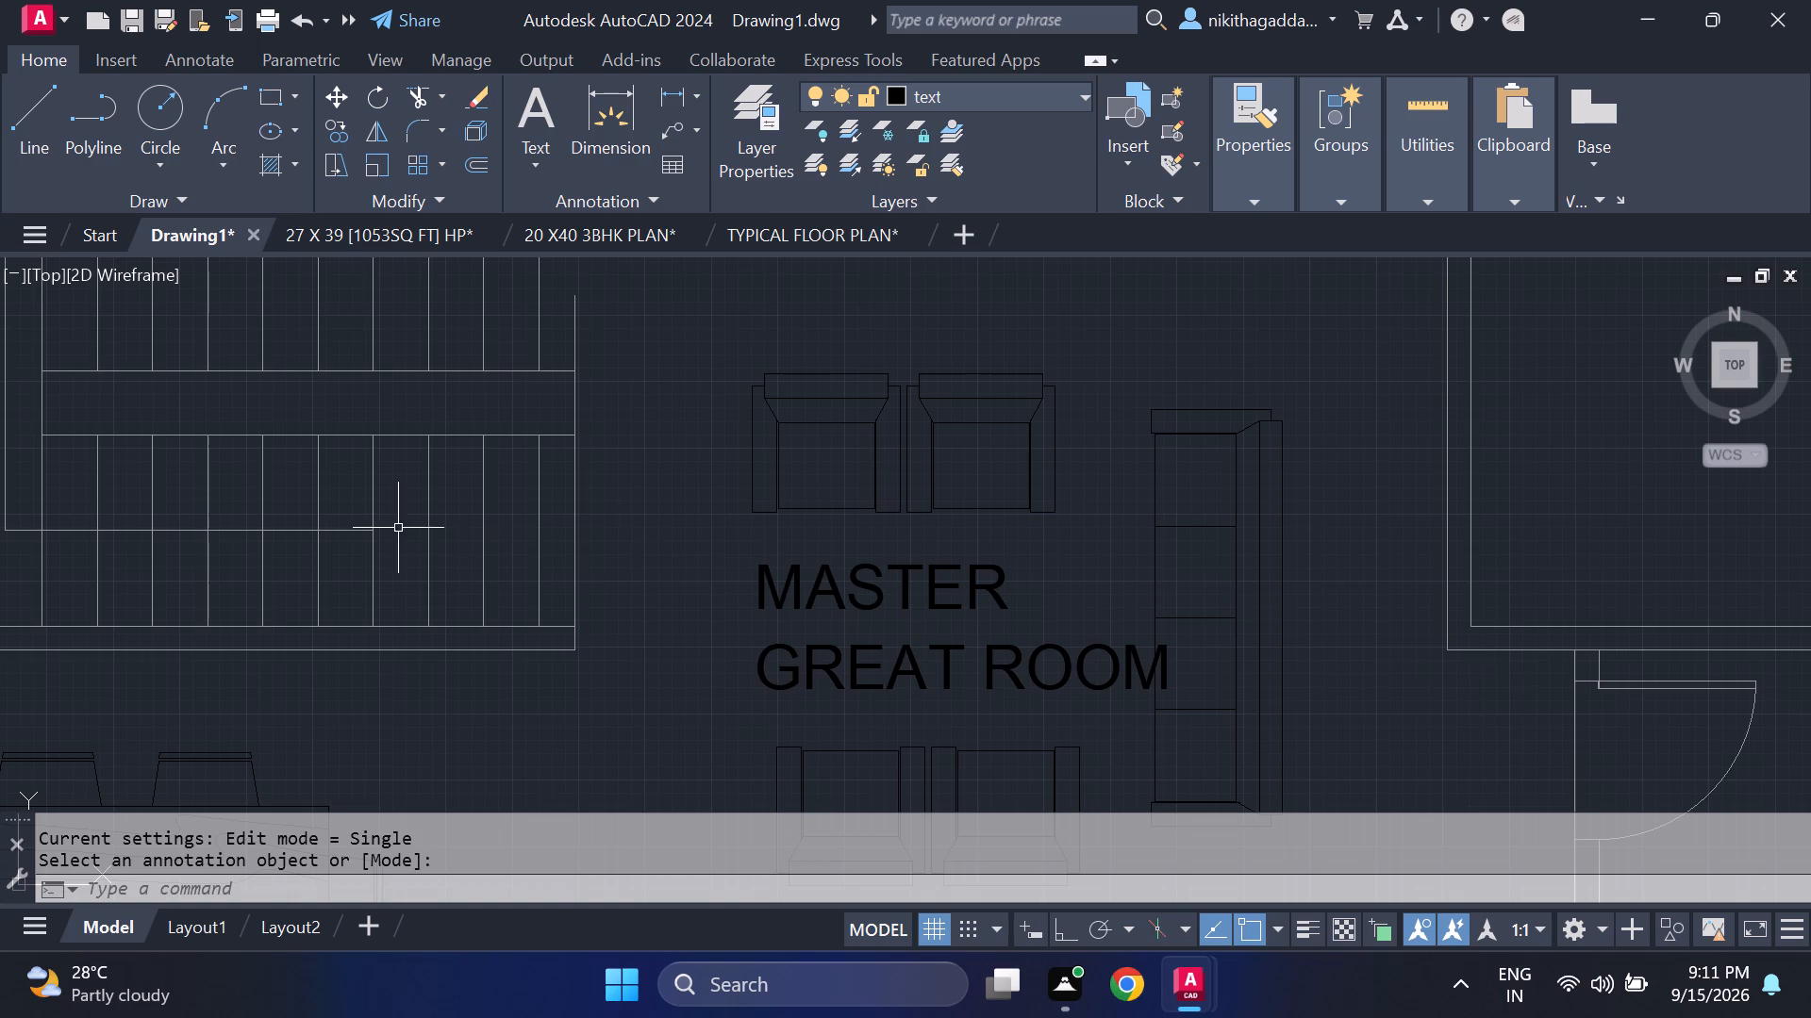
# Copy the "MASTER" text above "GREAT ROOM" into the northwestern toilet.
pyautogui.moveTo(888, 561); pyautogui.dragTo(863, 570)
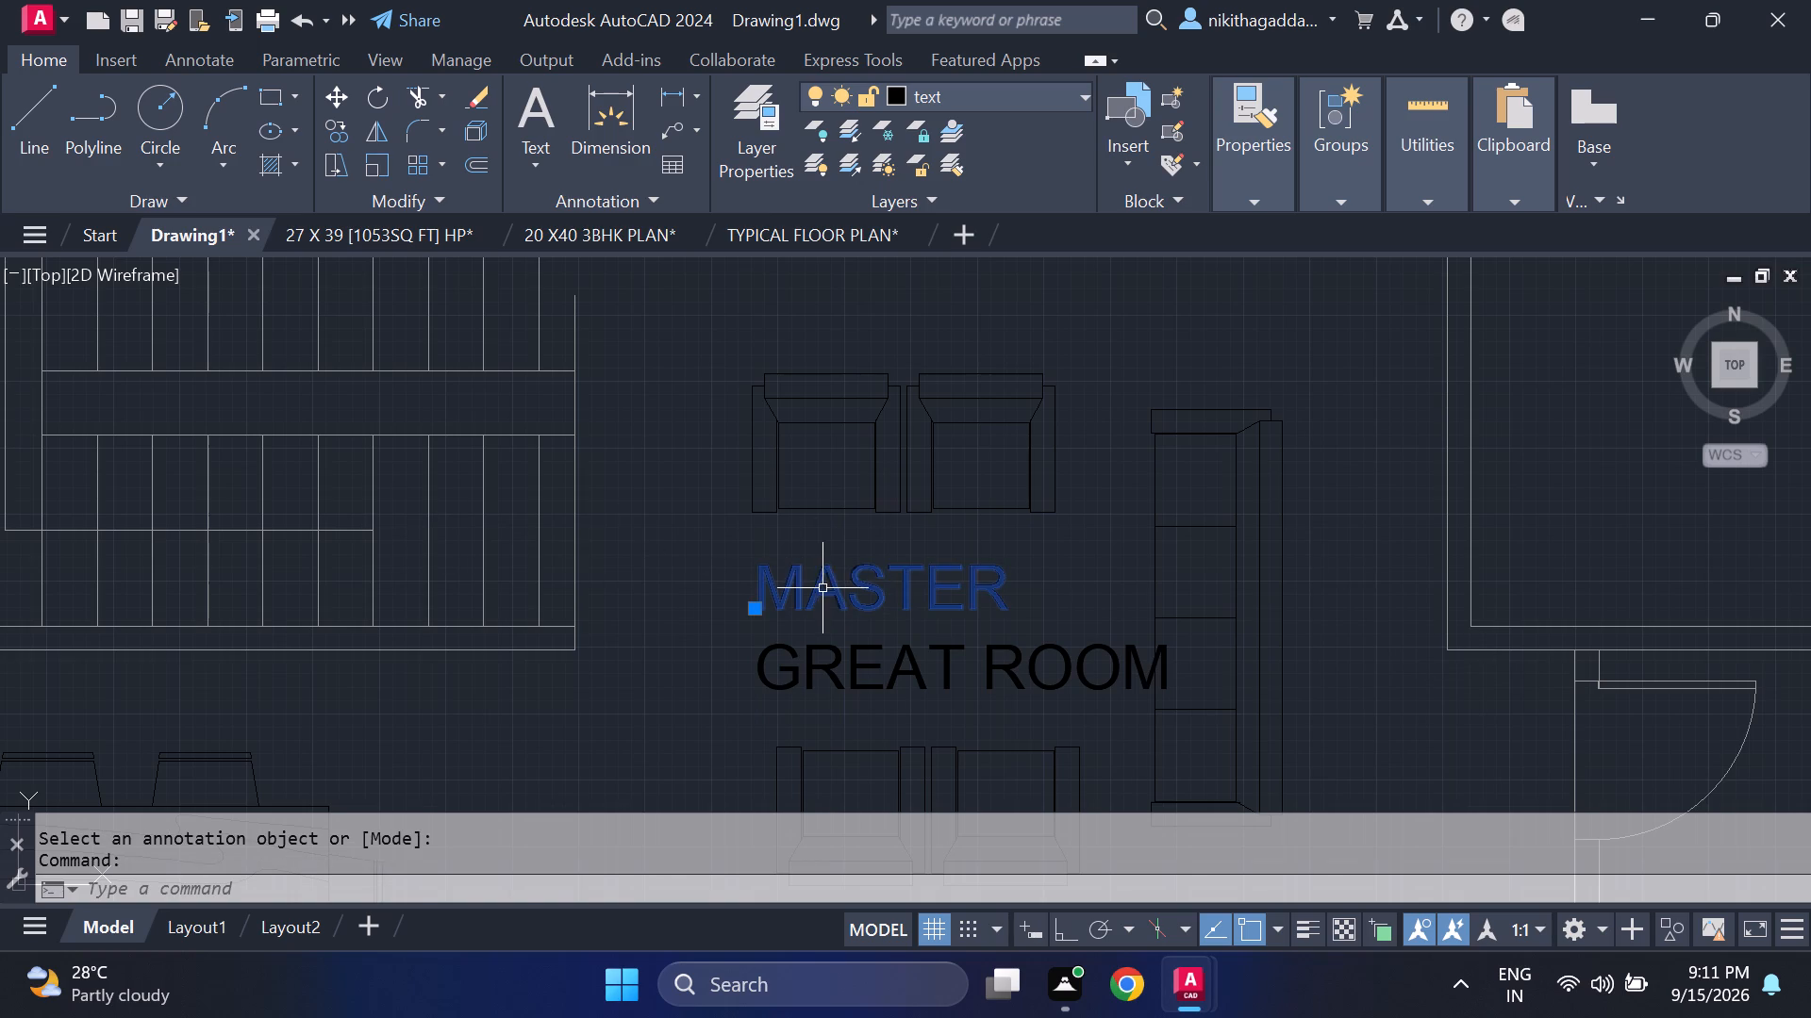
pyautogui.scroll(-2, 824, 589)
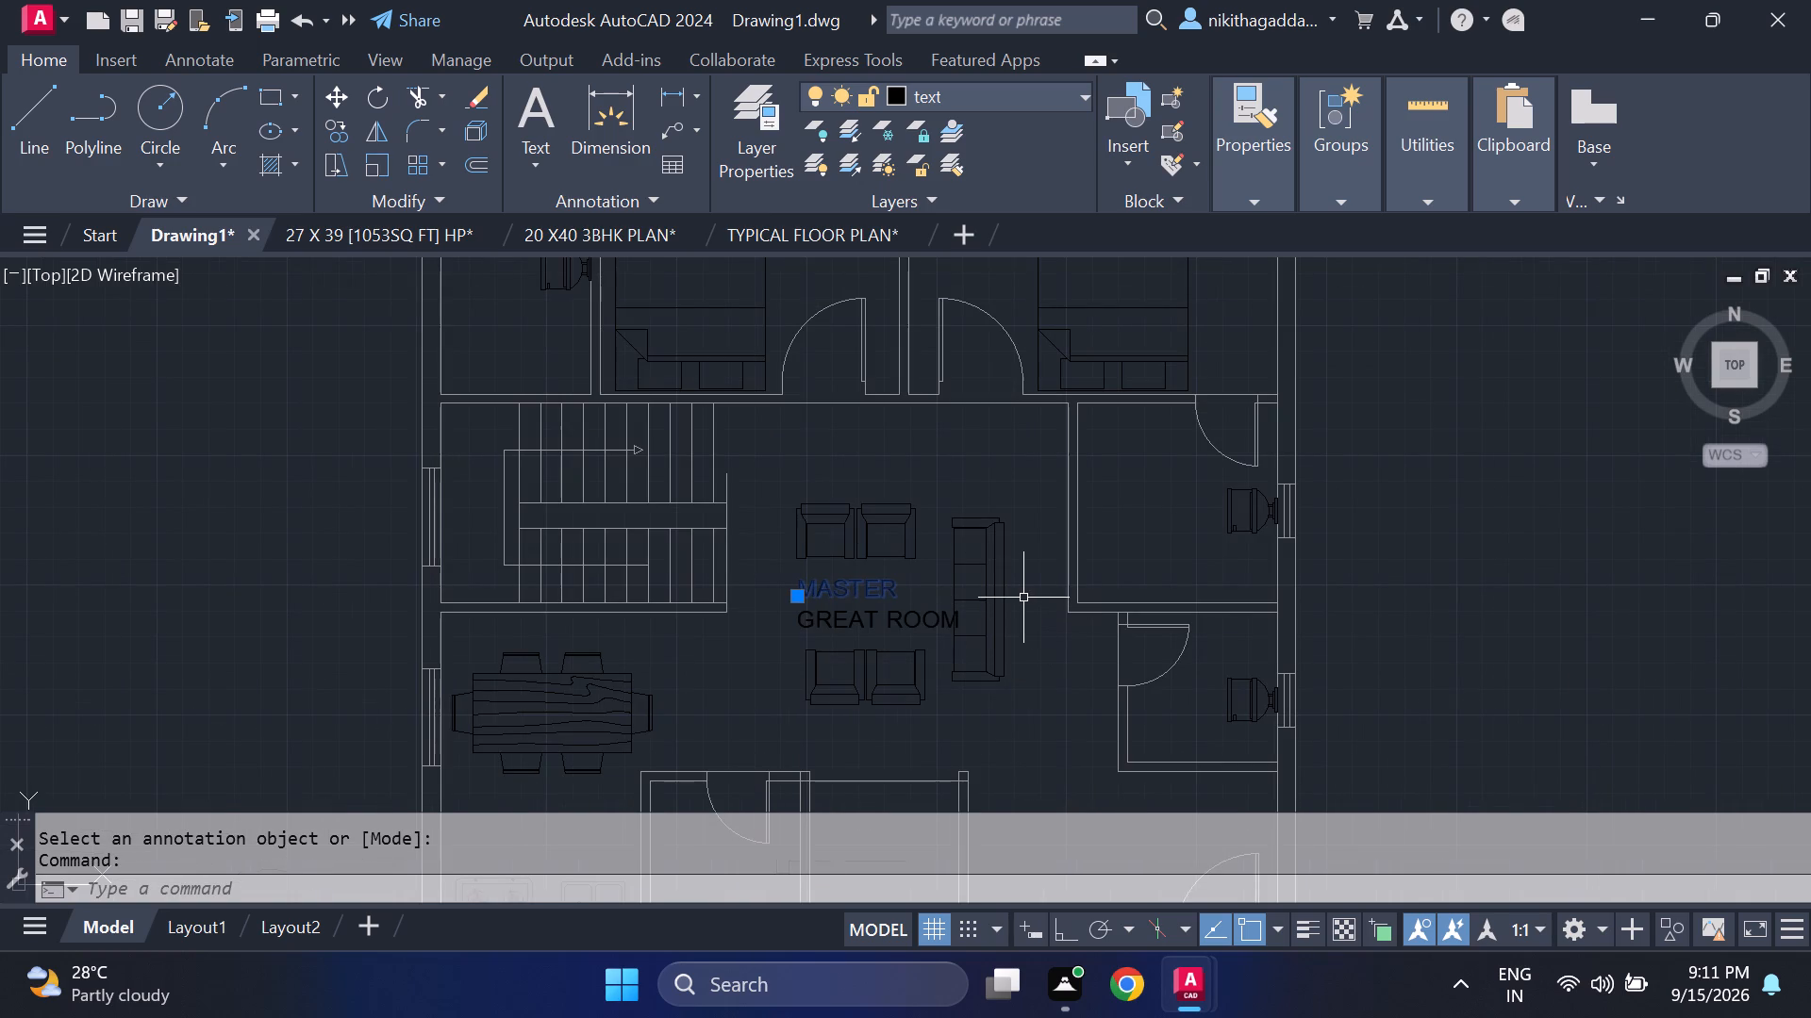
pyautogui.press('m')
pyautogui.press('BackSpace')
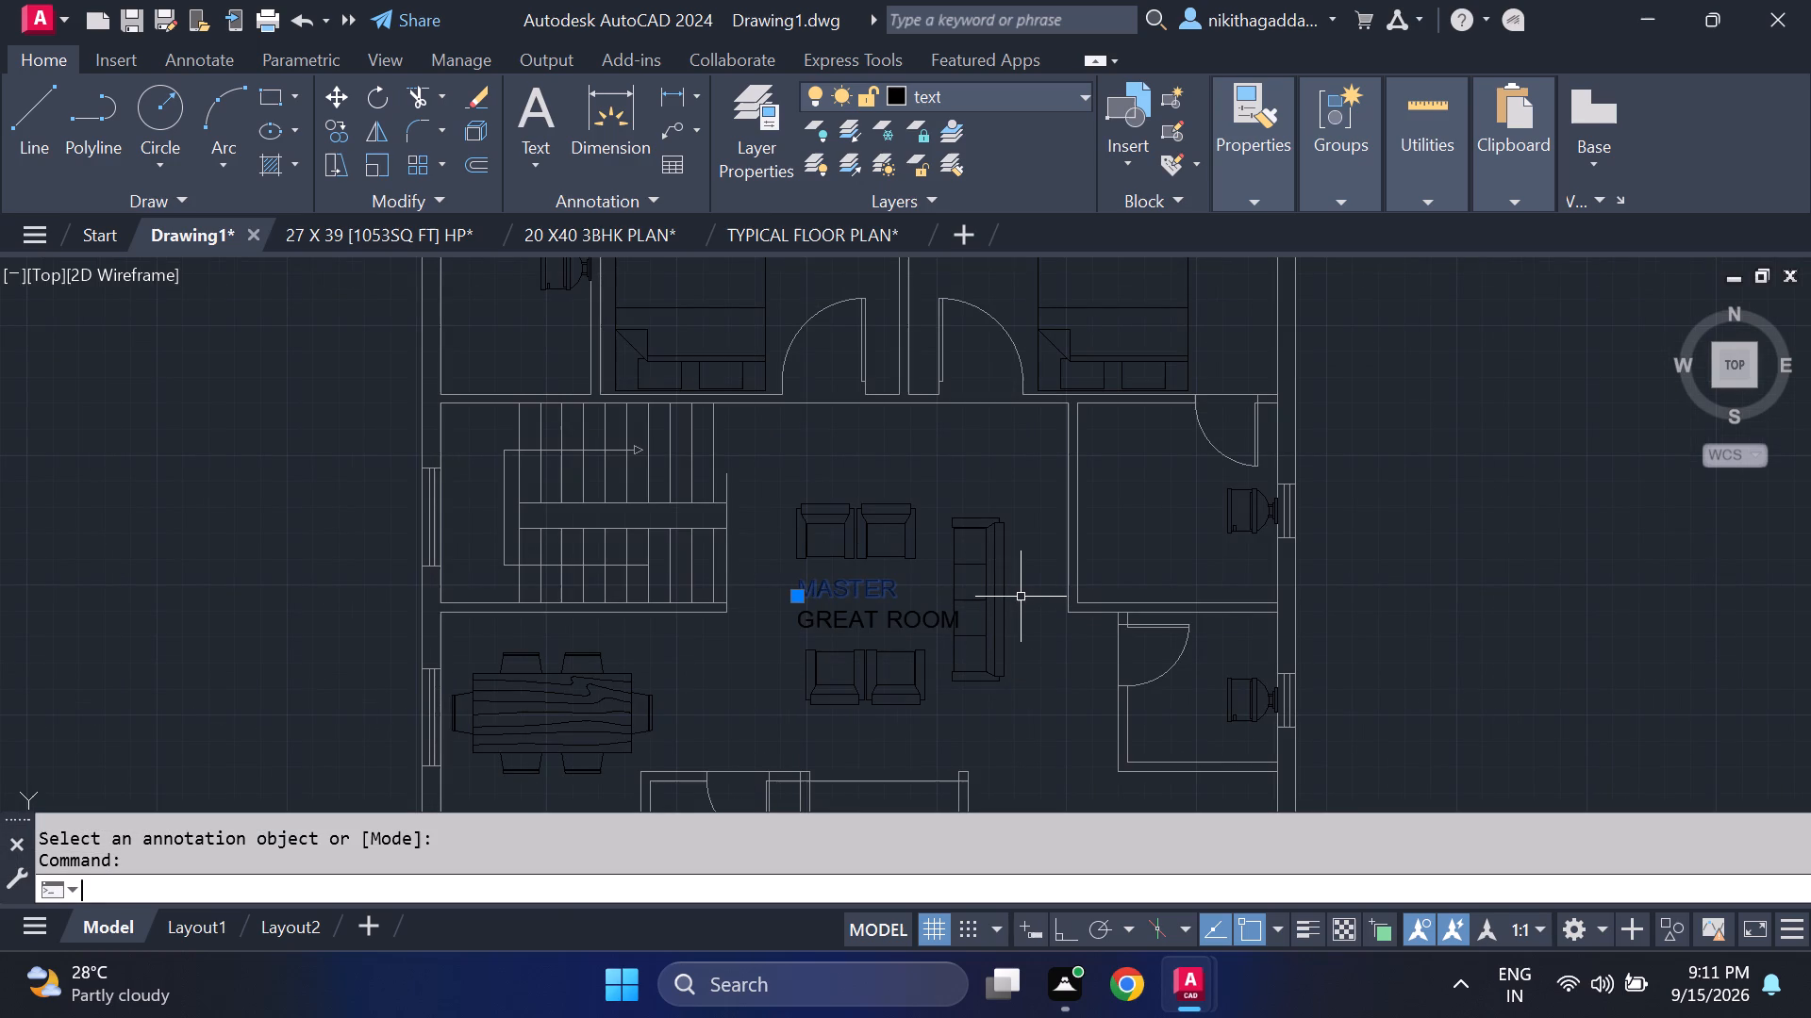
pyautogui.write('CO')
pyautogui.press('Return')
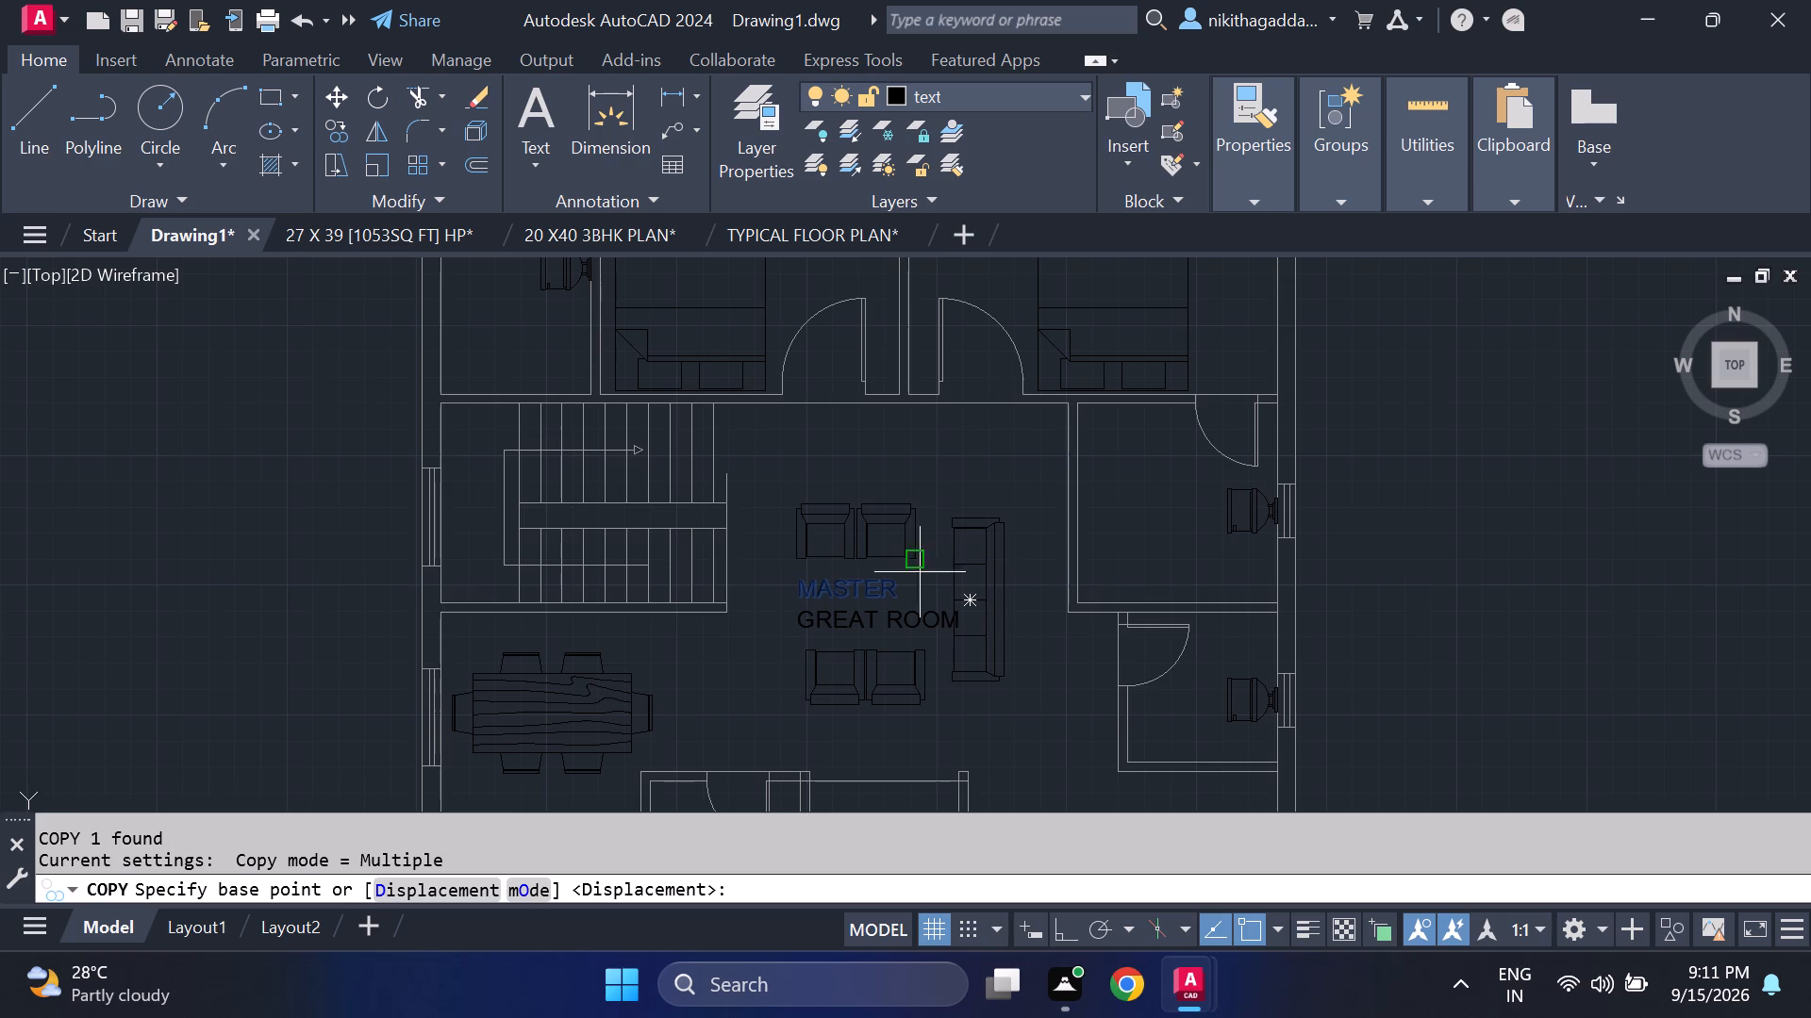
pyautogui.click(816, 594)
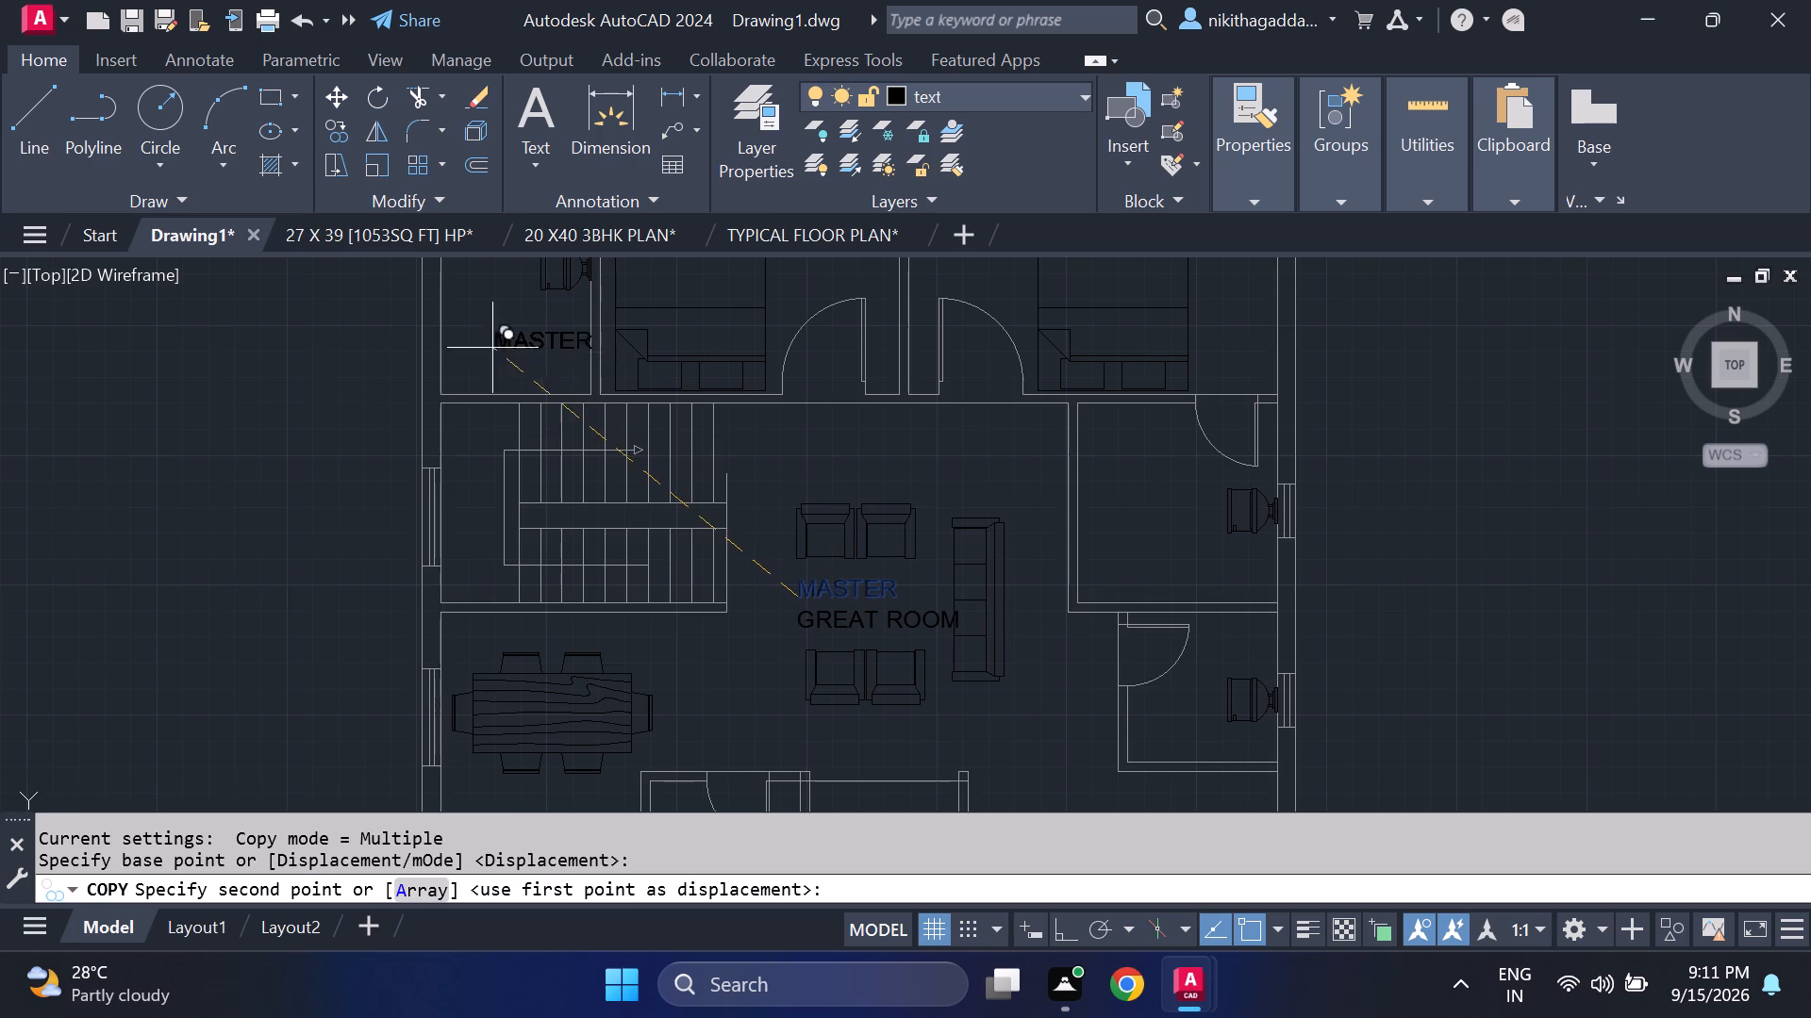
pyautogui.scroll(1, 480, 344)
pyautogui.click(459, 314)
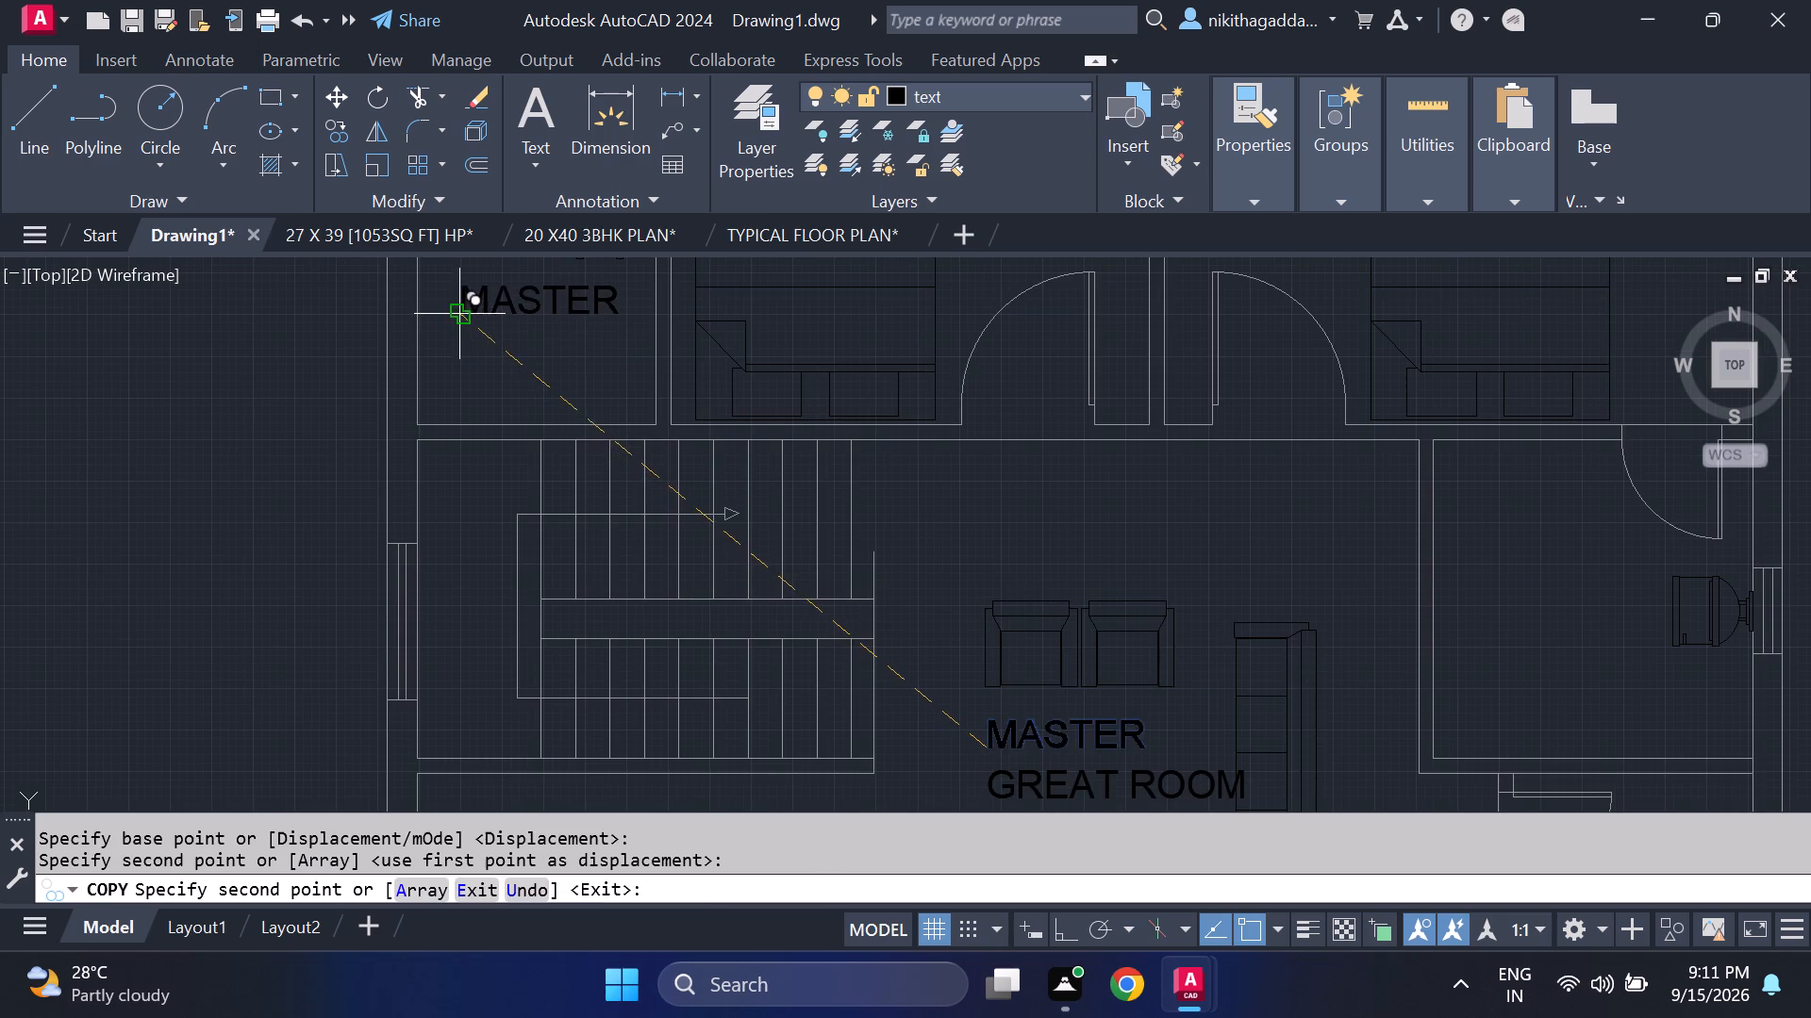
# Place two more "MASTER" copies, one below the dining table and one above the kitchen stove and sink.
pyautogui.scroll(-3, 635, 455)
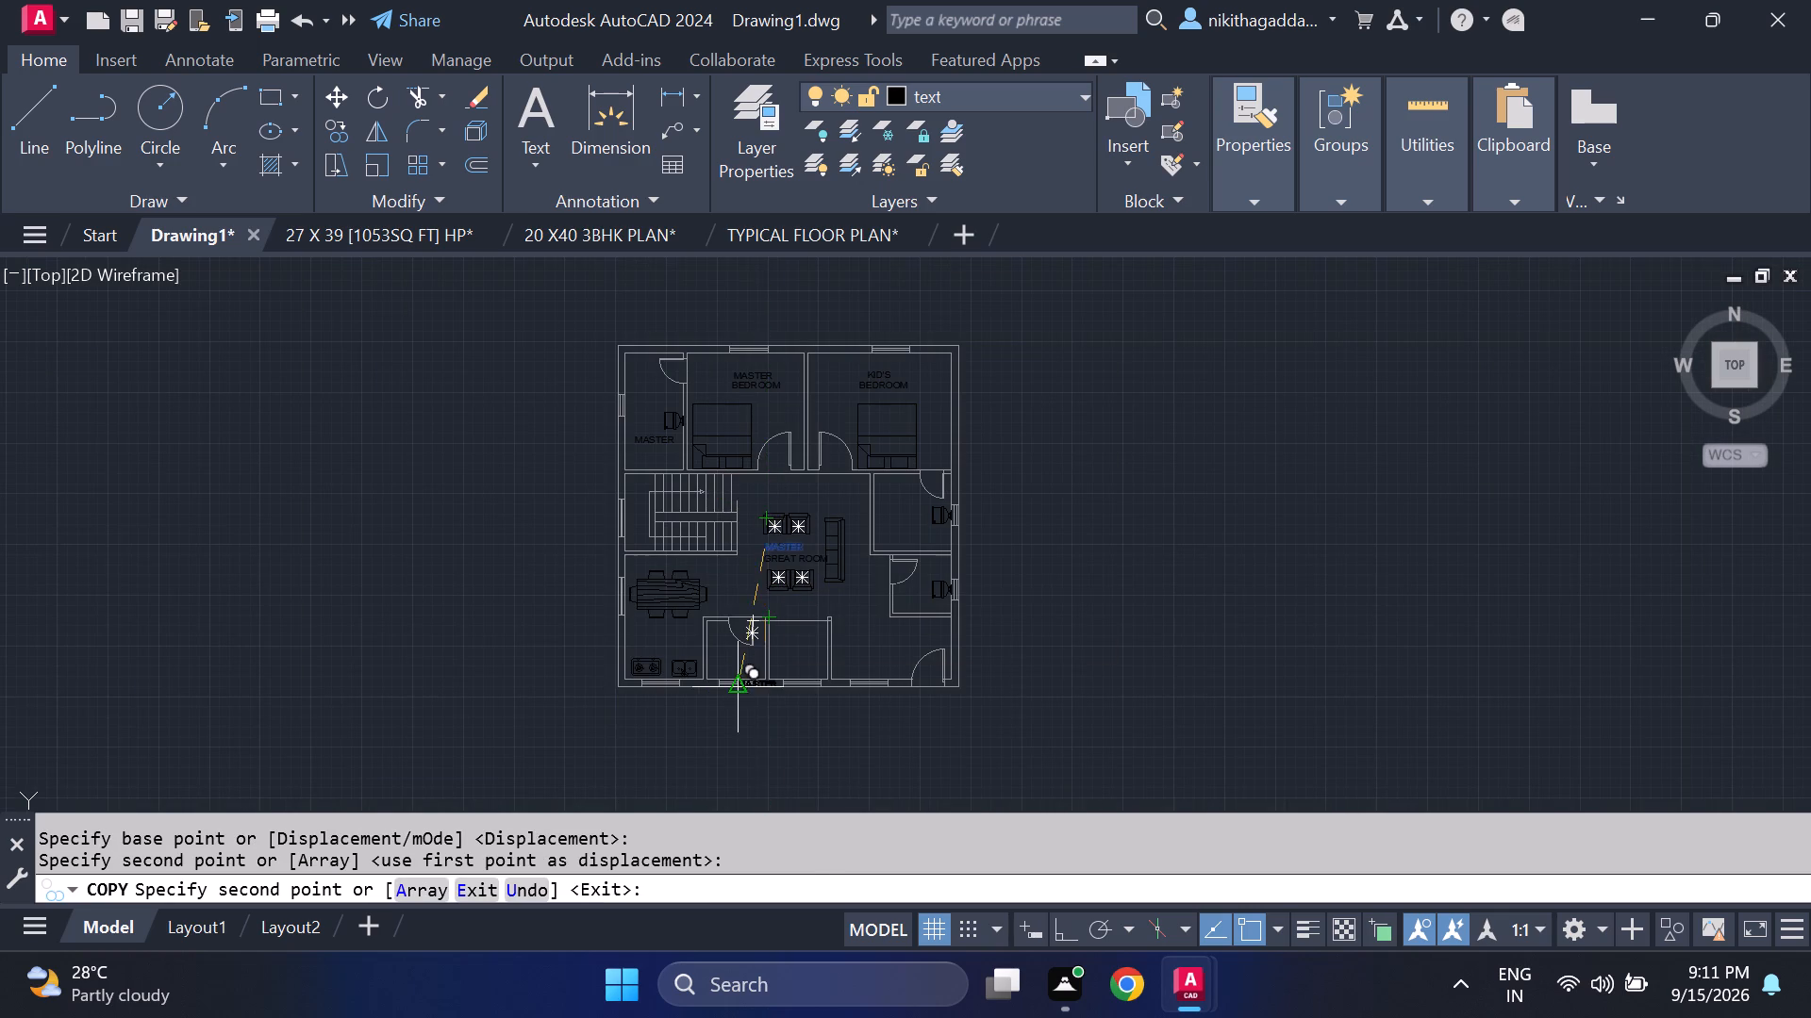
pyautogui.scroll(2, 723, 692)
pyautogui.scroll(1, 528, 548)
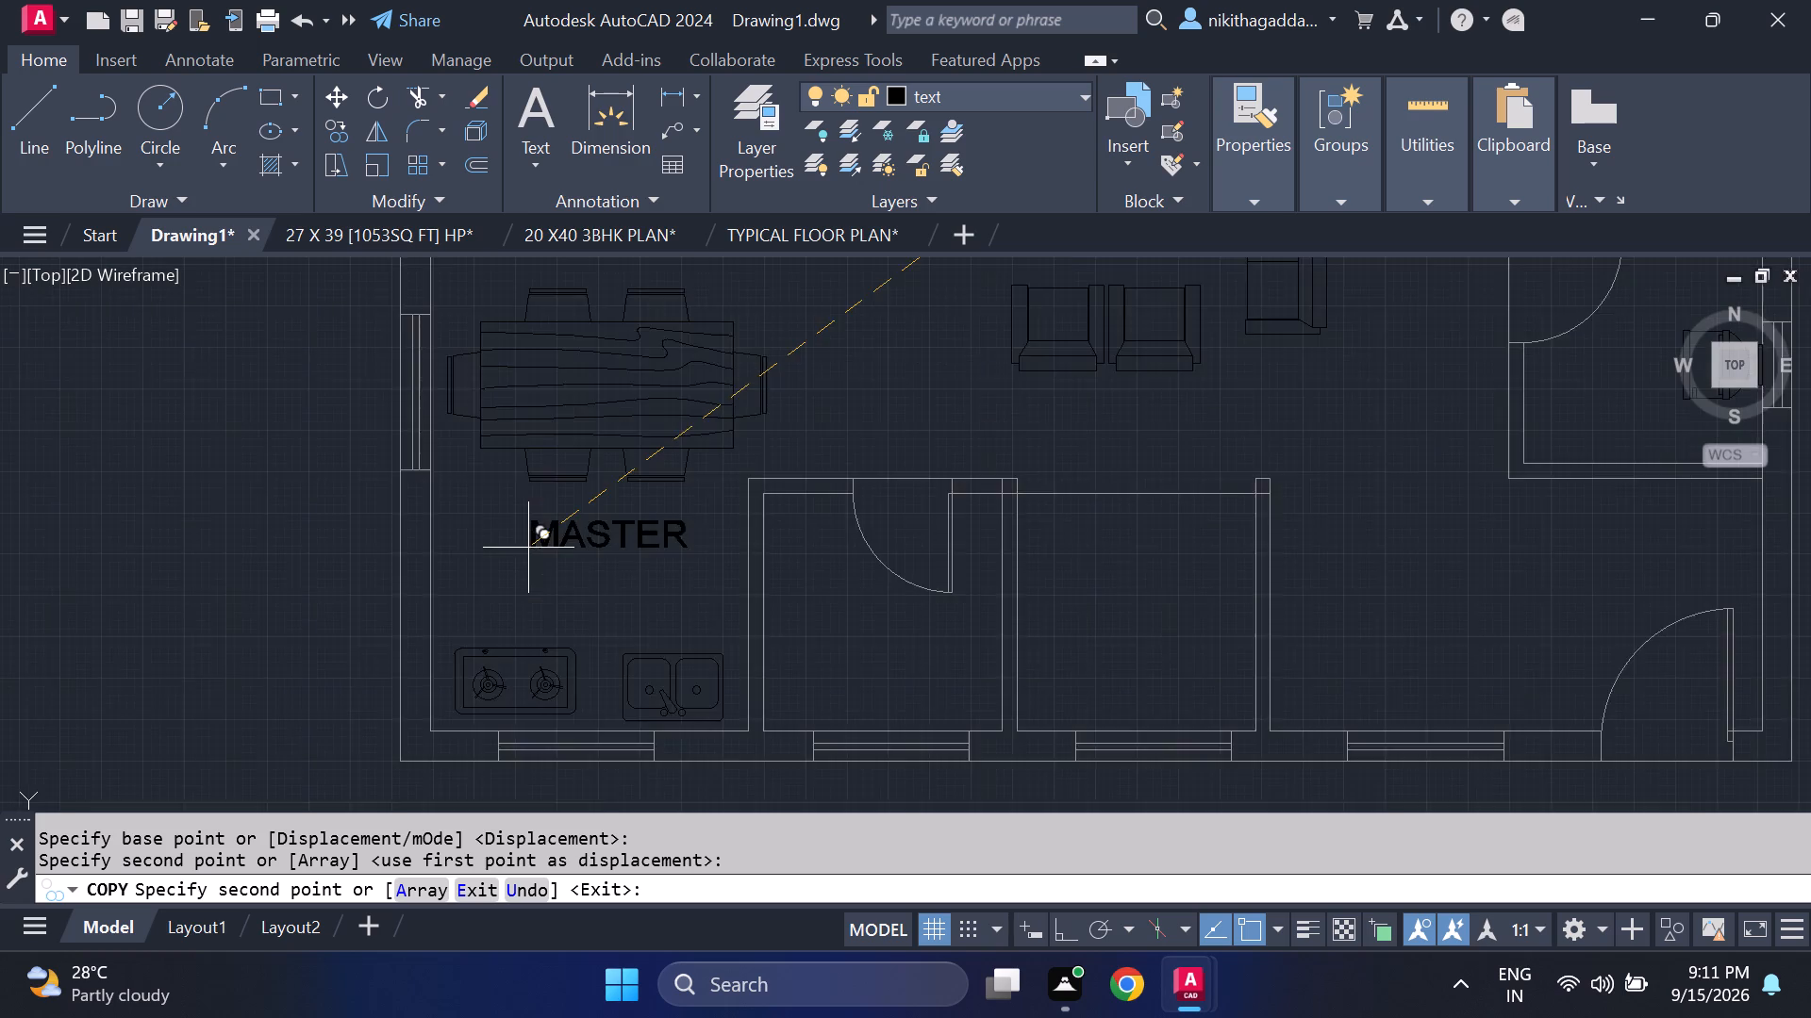
pyautogui.scroll(1, 528, 548)
pyautogui.click(516, 504)
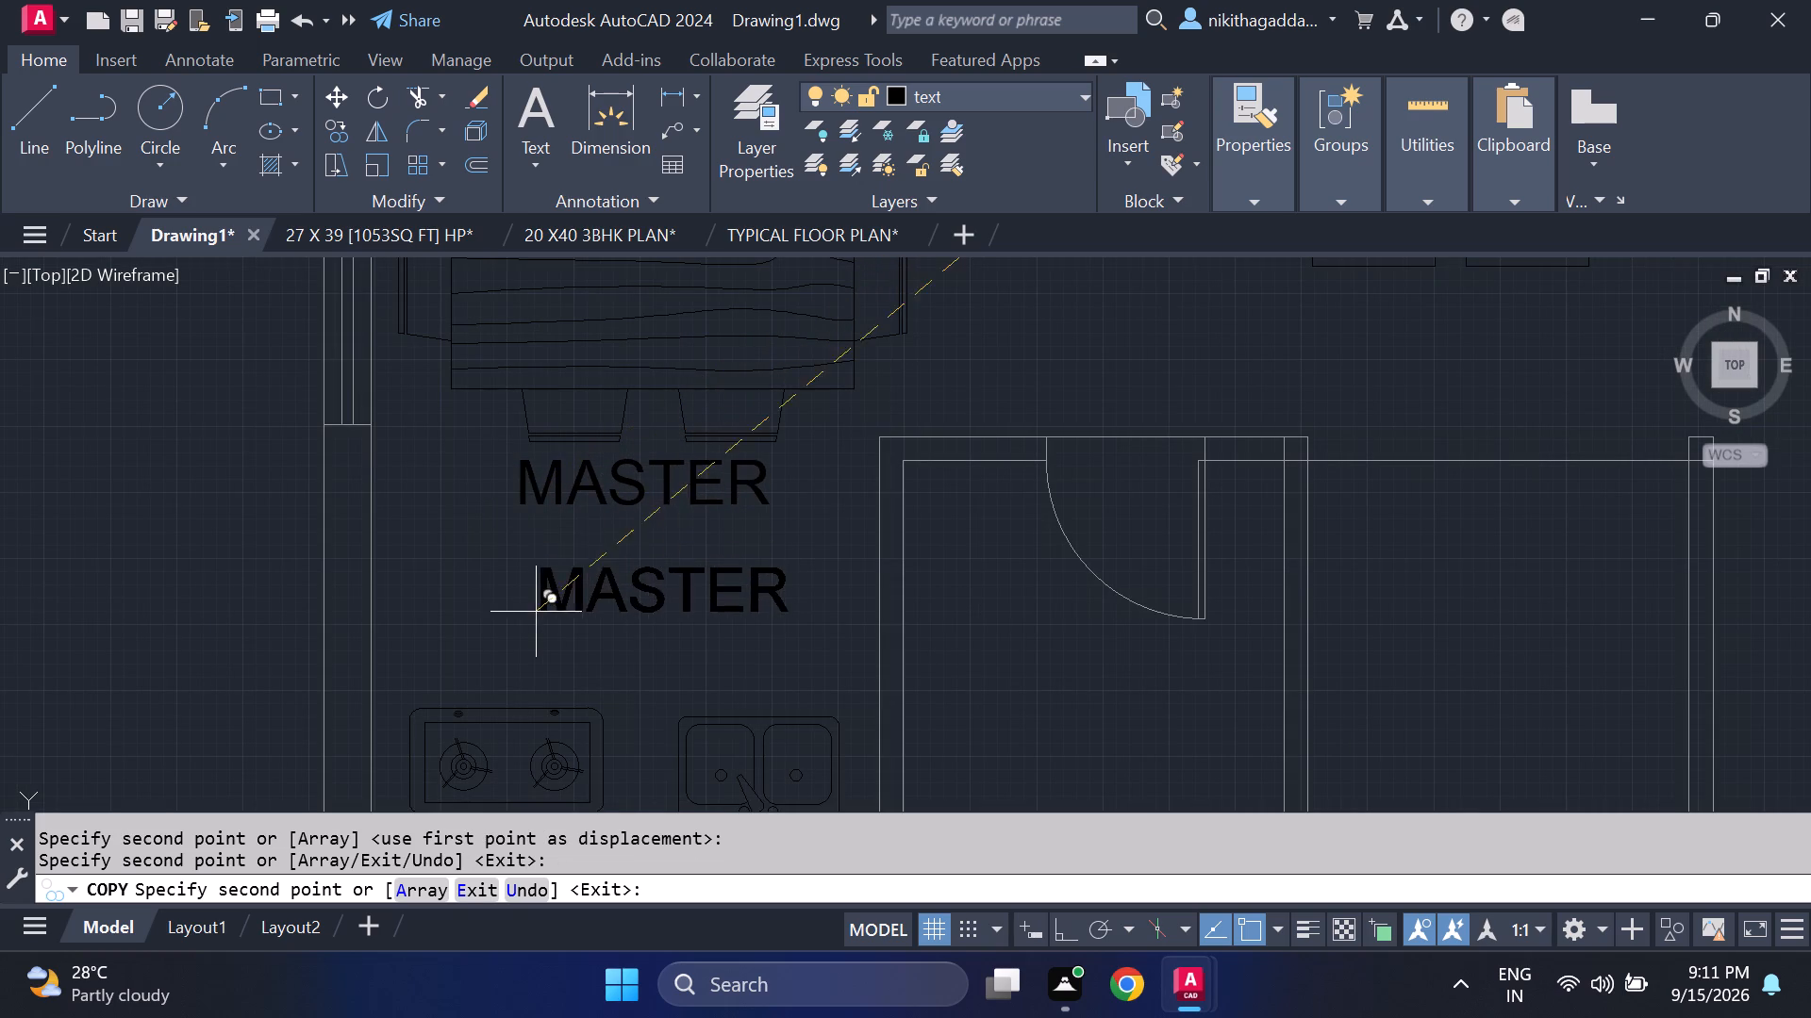
pyautogui.click(524, 625)
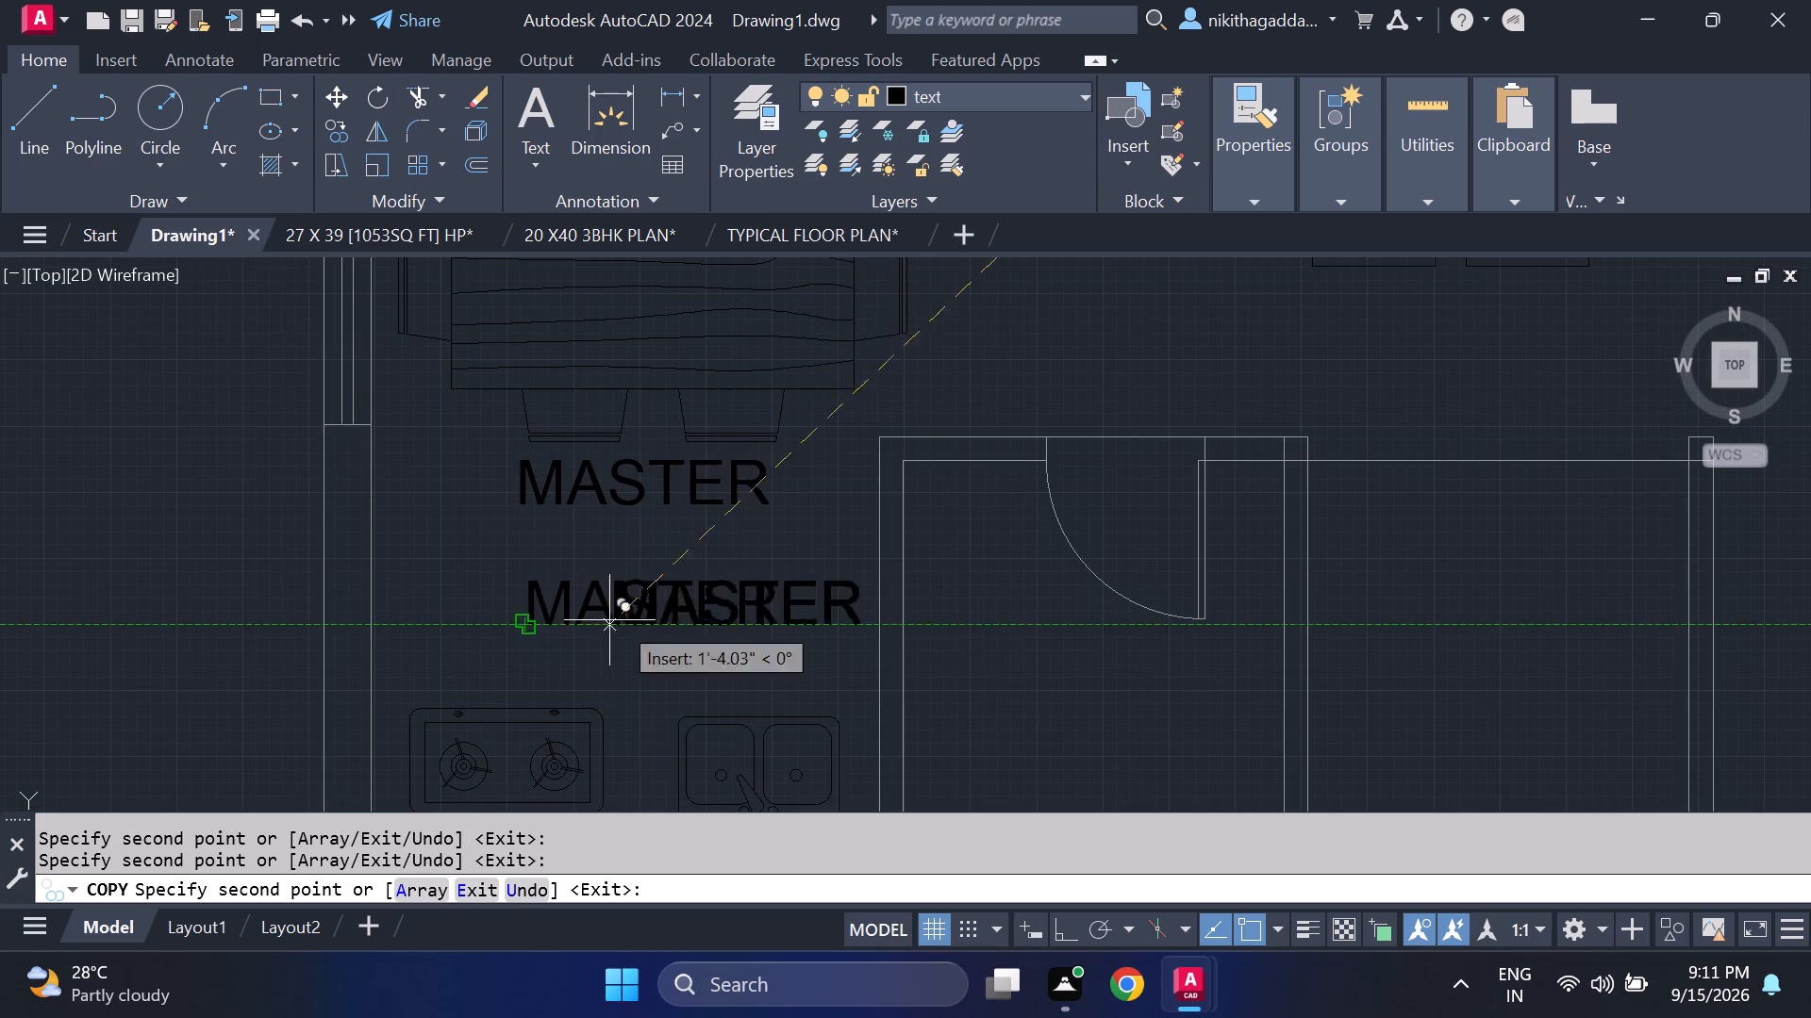
# Place "MASTER" copies in the two small southern rooms and in the southeastern entrance area beside the door.
pyautogui.scroll(-2, 1058, 618)
pyautogui.scroll(2, 1073, 724)
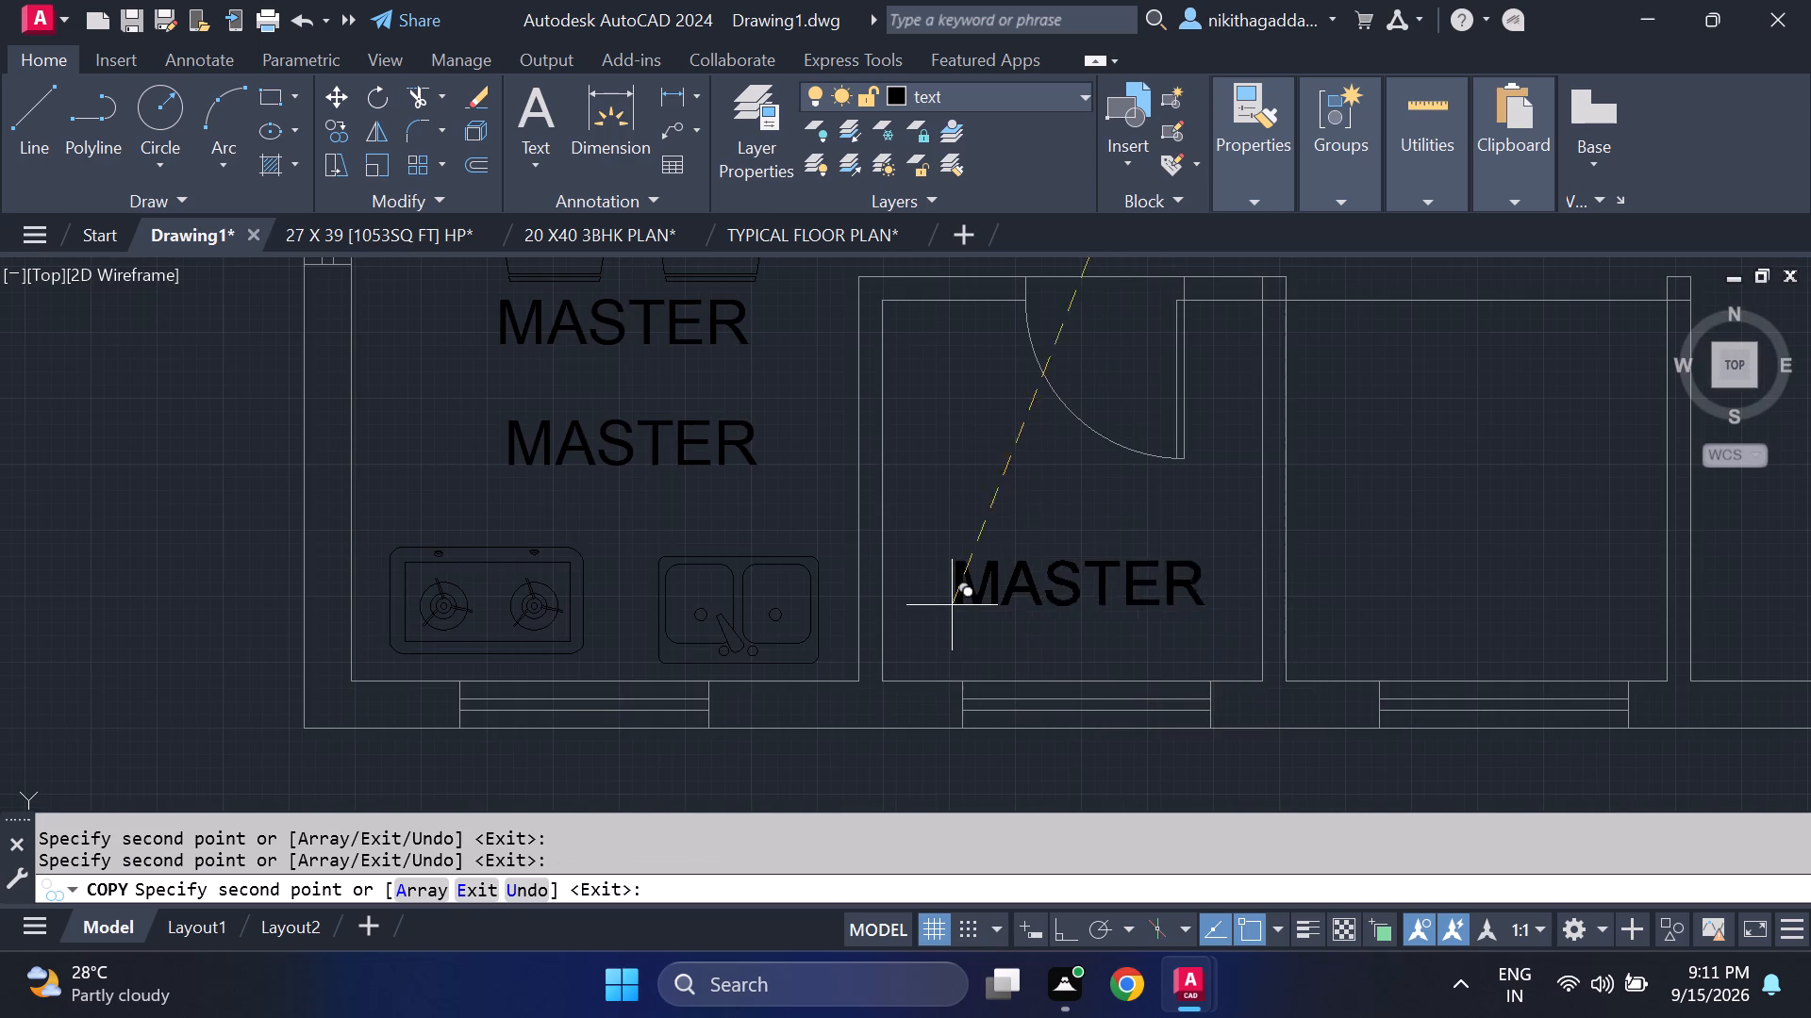
pyautogui.click(963, 543)
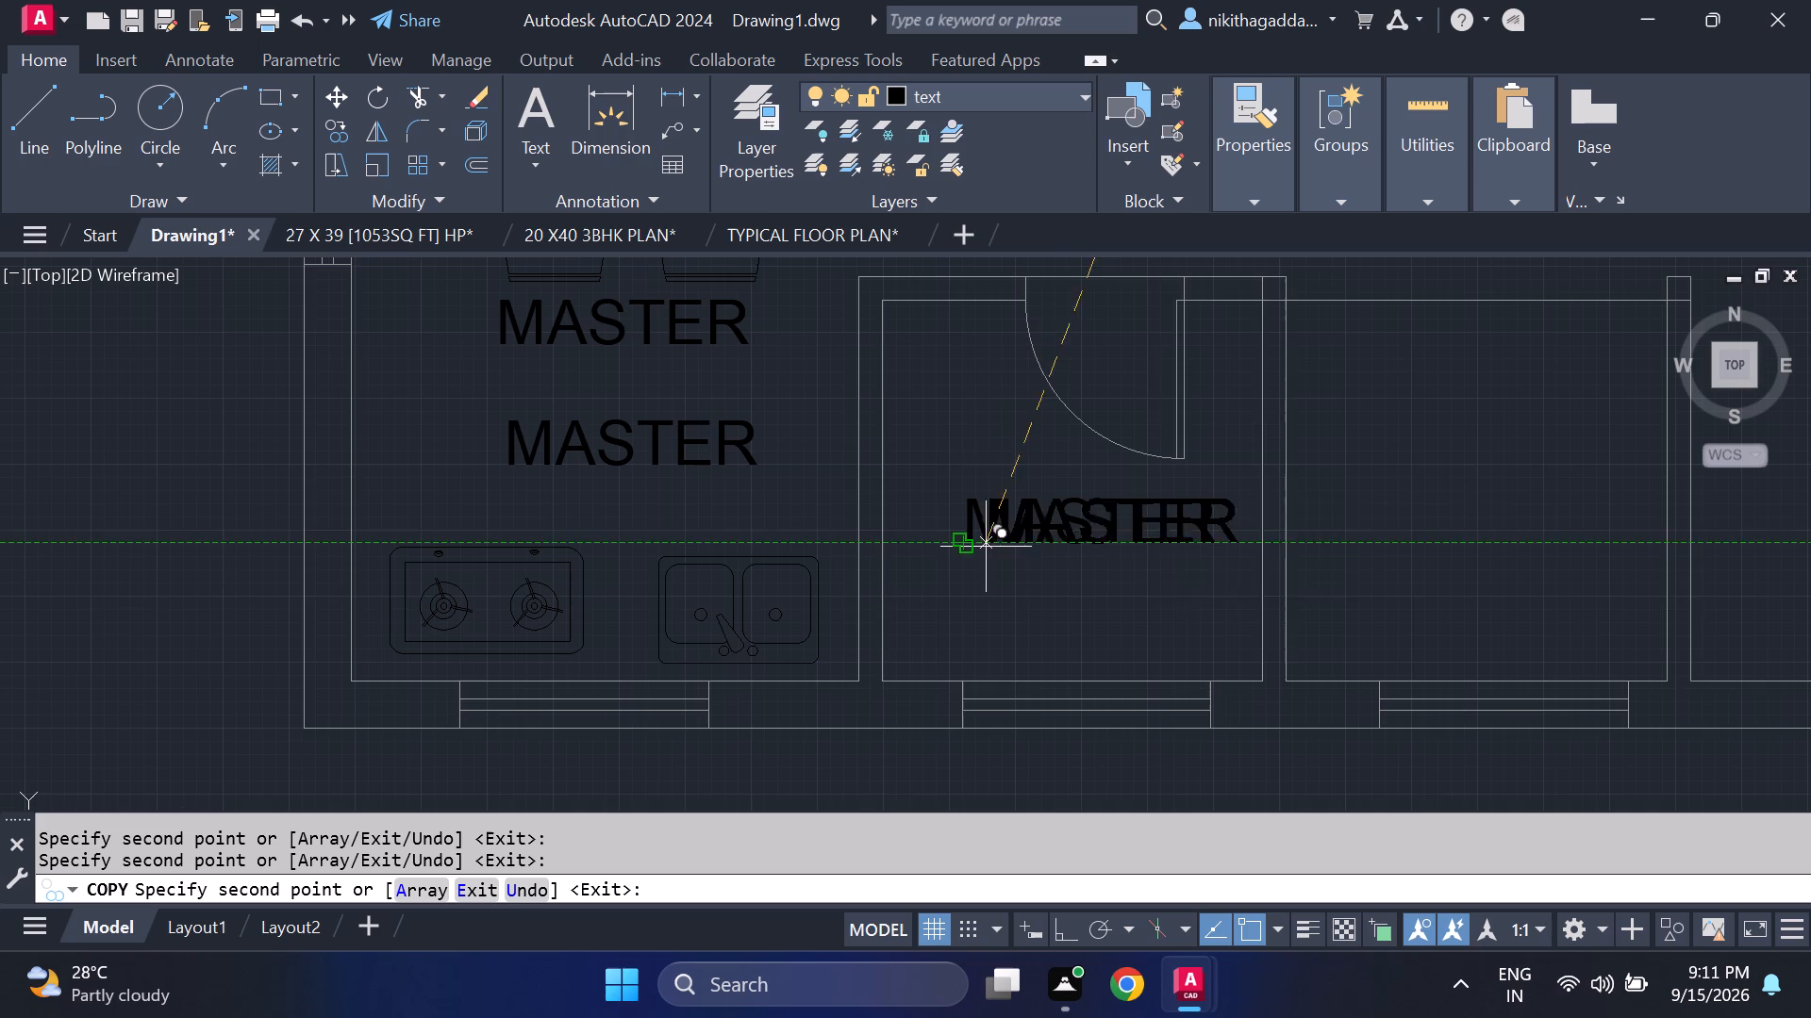
pyautogui.click(1334, 537)
pyautogui.scroll(-2, 1334, 537)
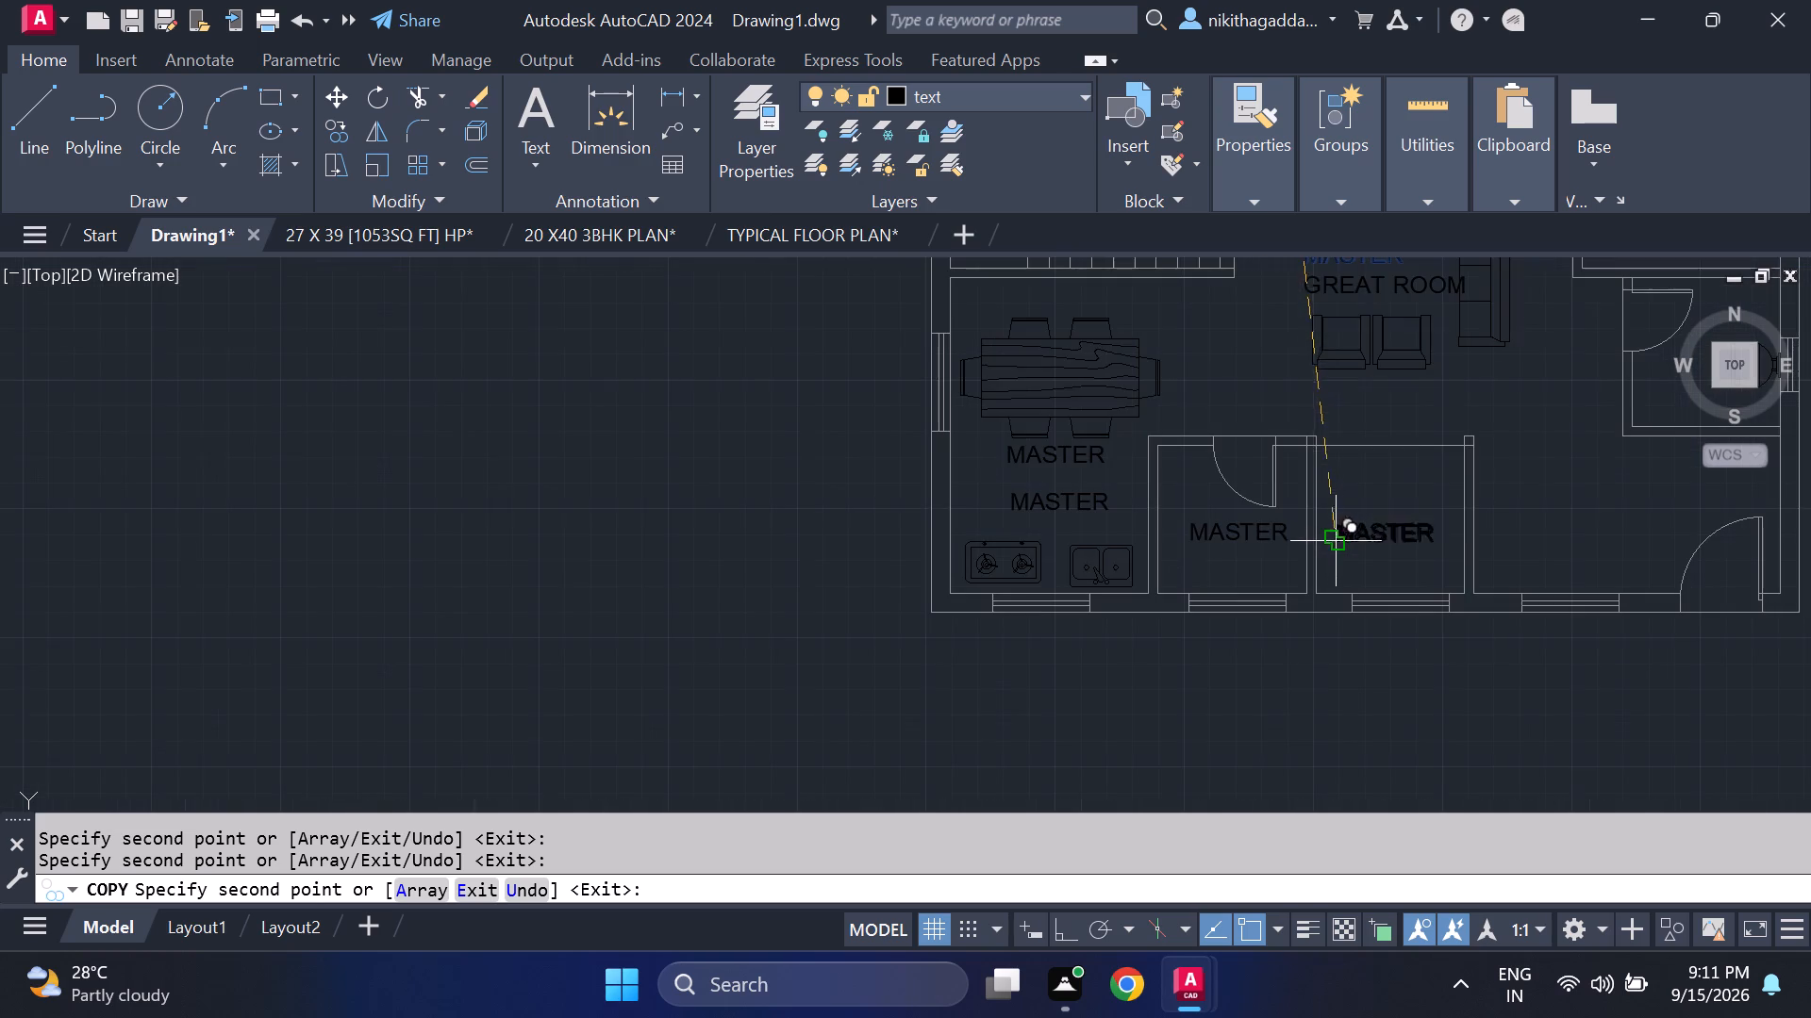
pyautogui.moveTo(1590, 510); pyautogui.dragTo(1283, 529, button='middle')
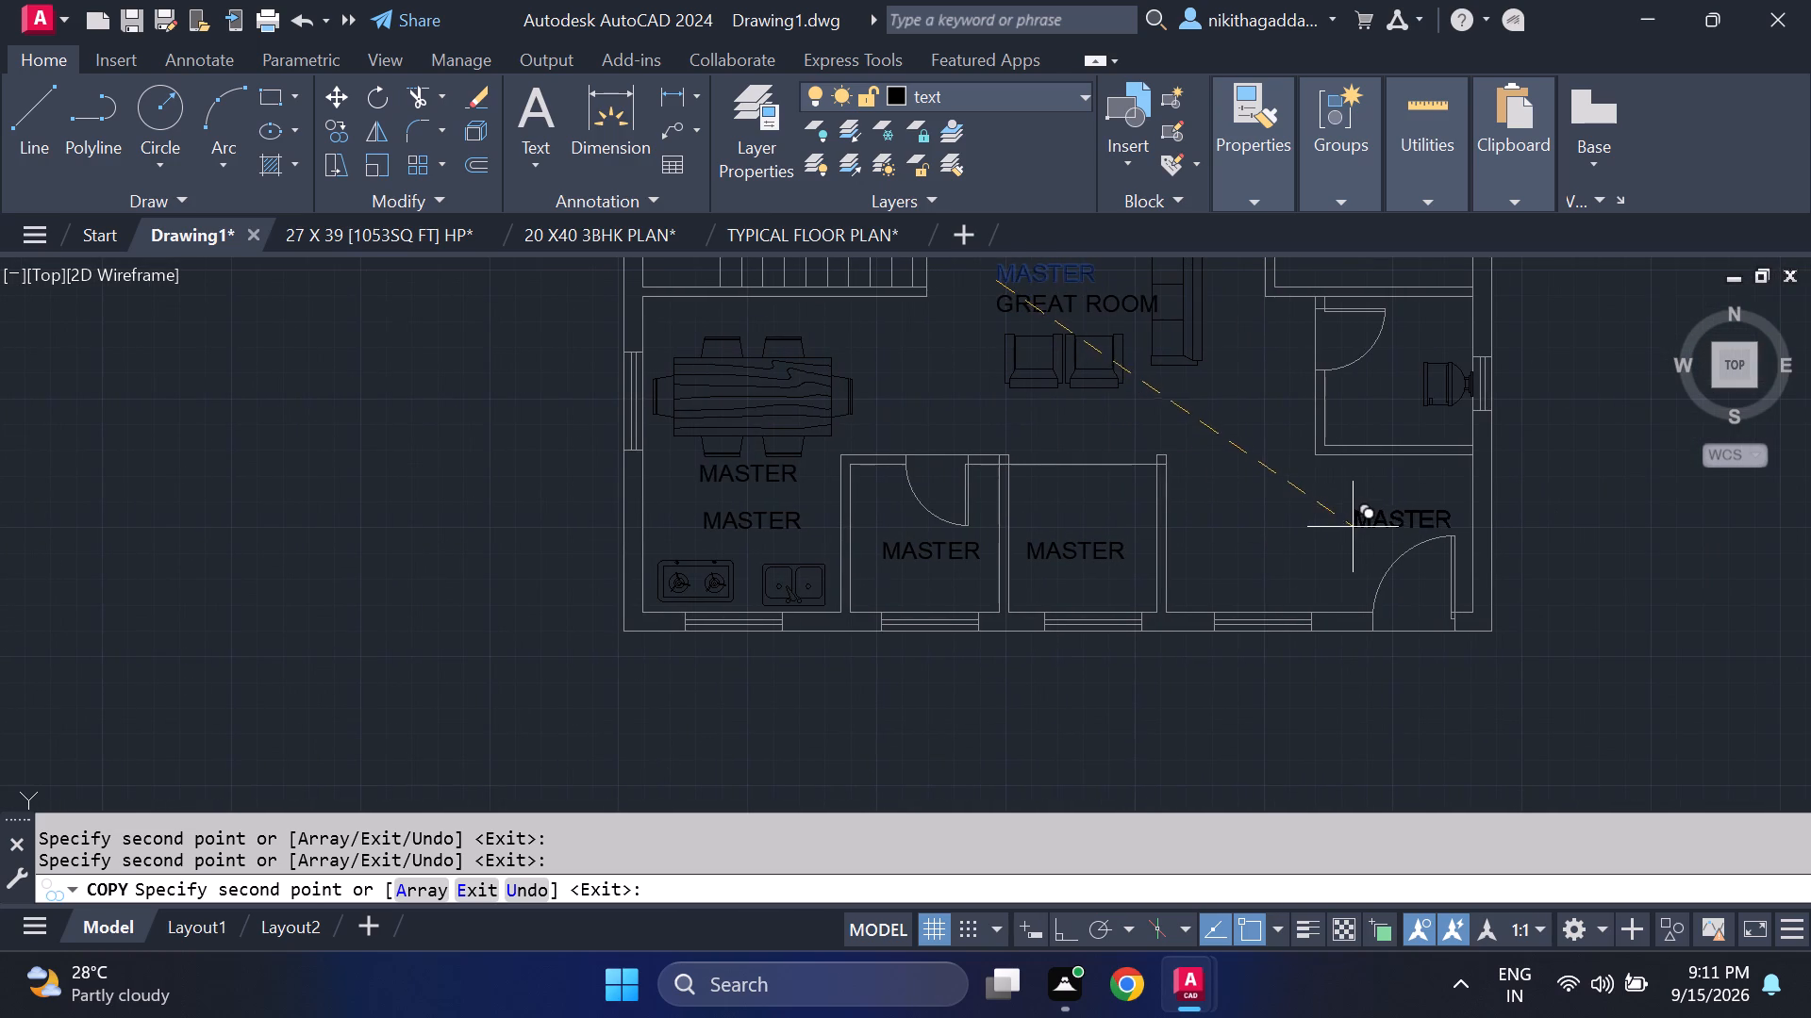
pyautogui.click(1306, 529)
# Place one more "MASTER" copy in the small eastern toilet just north of the entrance area.
pyautogui.moveTo(1306, 524); pyautogui.dragTo(1290, 649, button='middle')
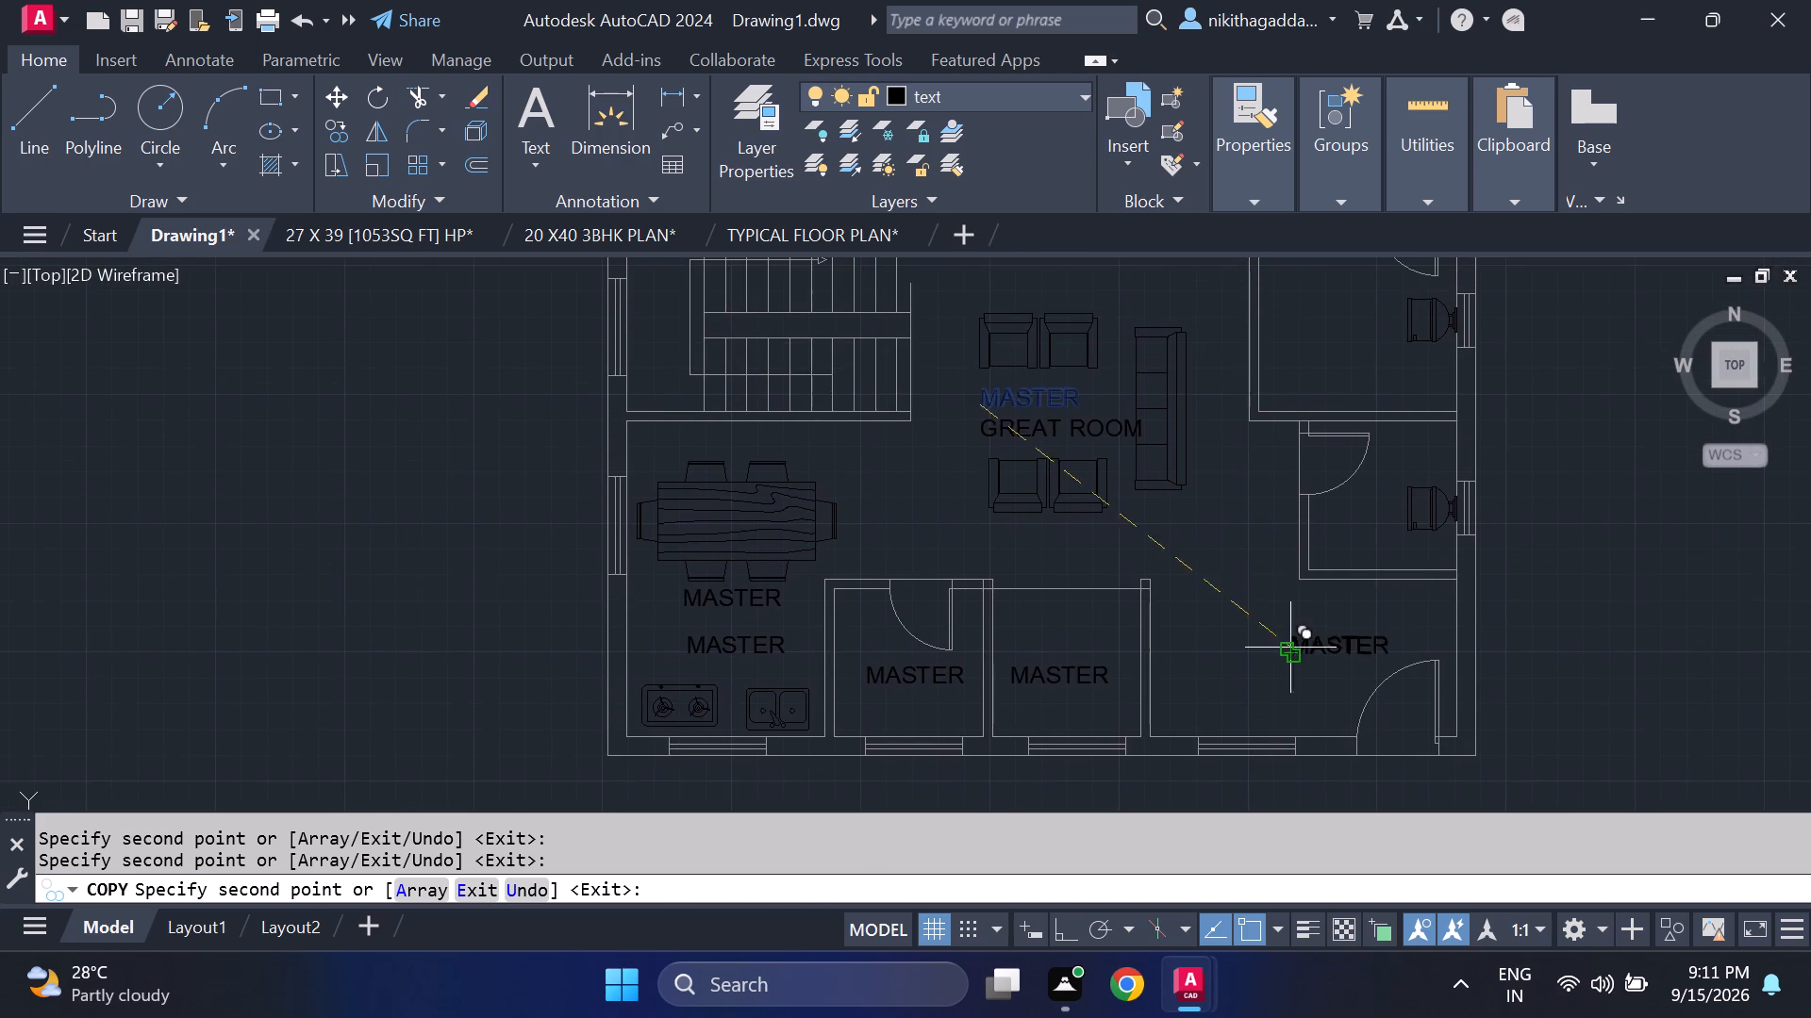
pyautogui.scroll(3, 1365, 461)
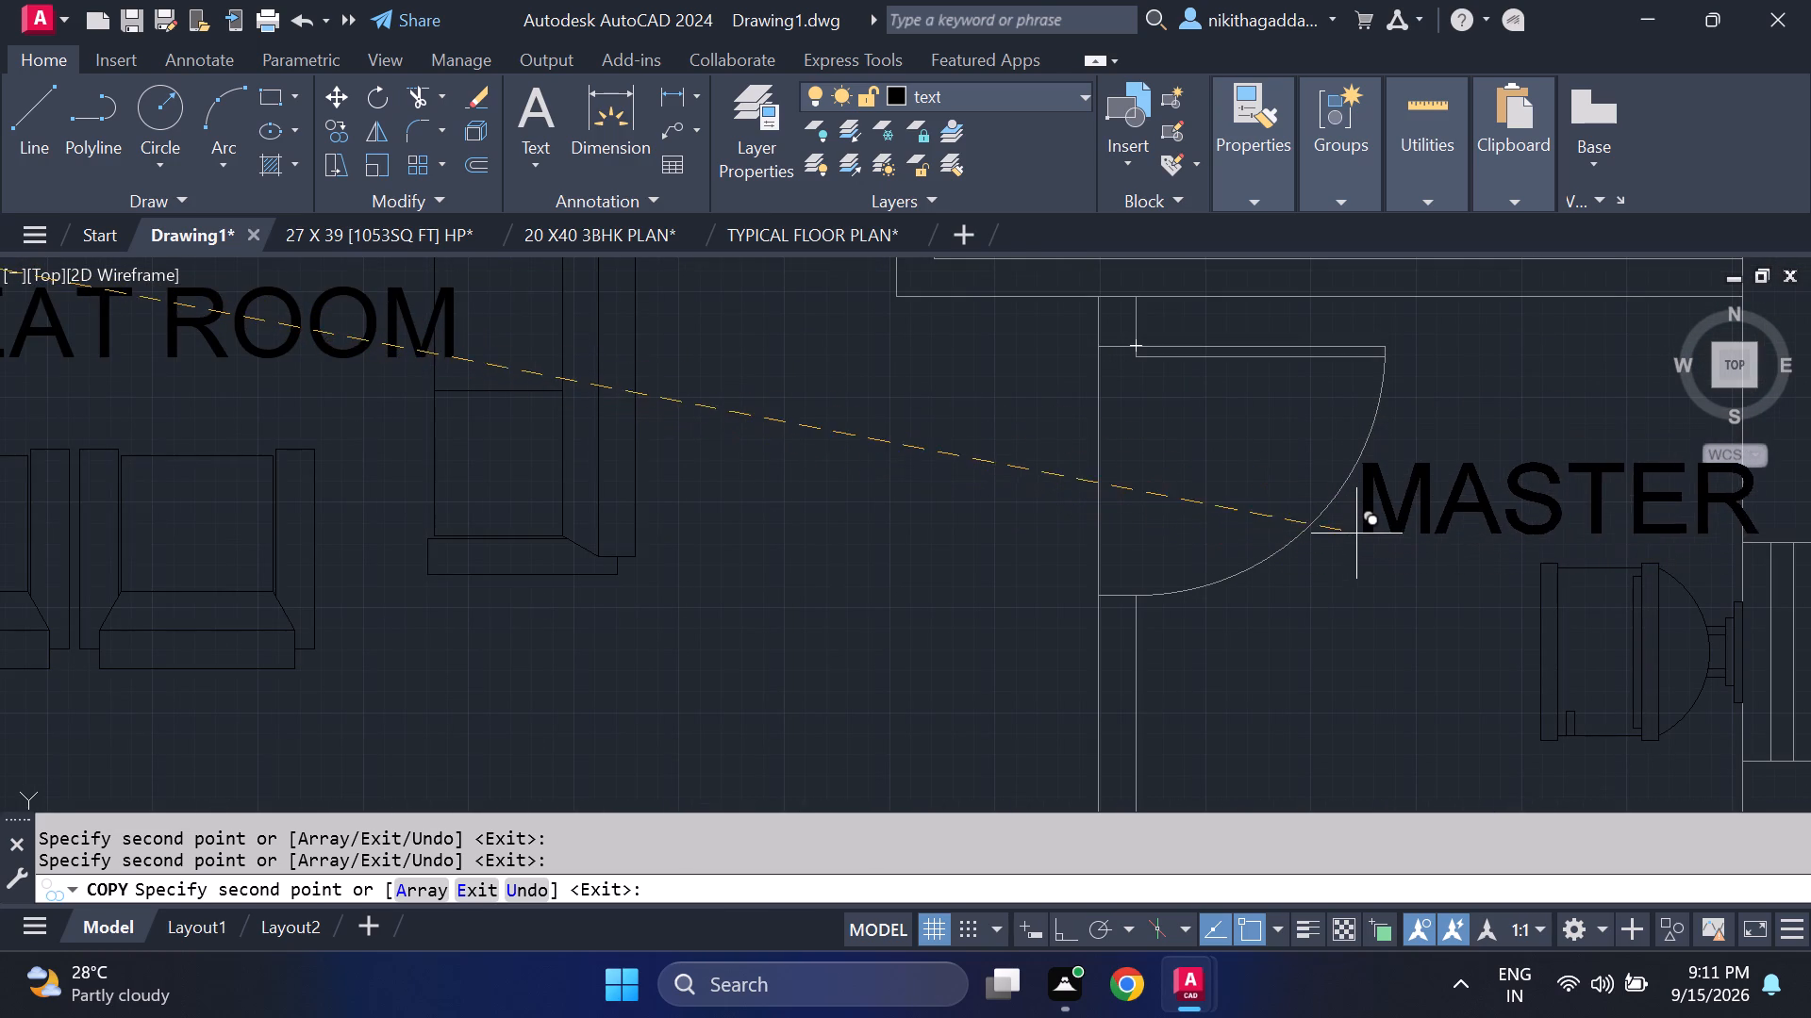
pyautogui.click(1364, 523)
pyautogui.press('Escape')
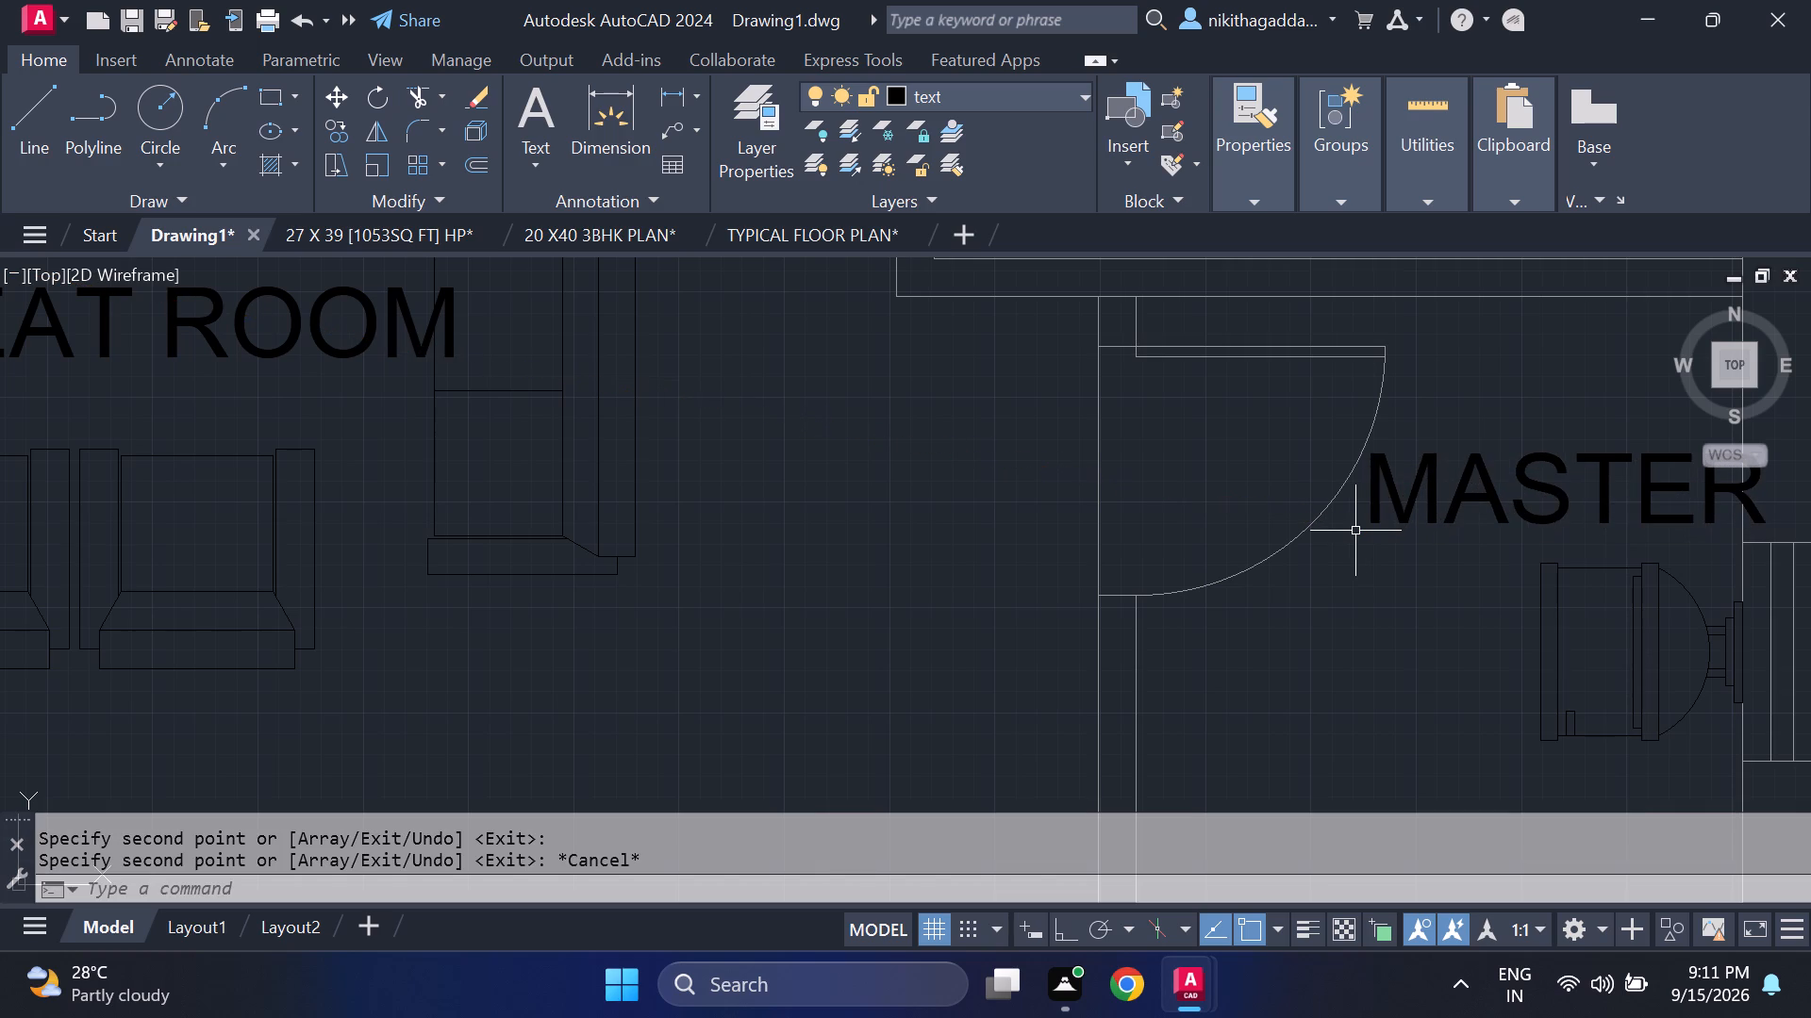
# Delete the "MASTER" text above "GREAT ROOM" in the central living area.
pyautogui.scroll(-3, 1353, 538)
pyautogui.scroll(2, 1083, 475)
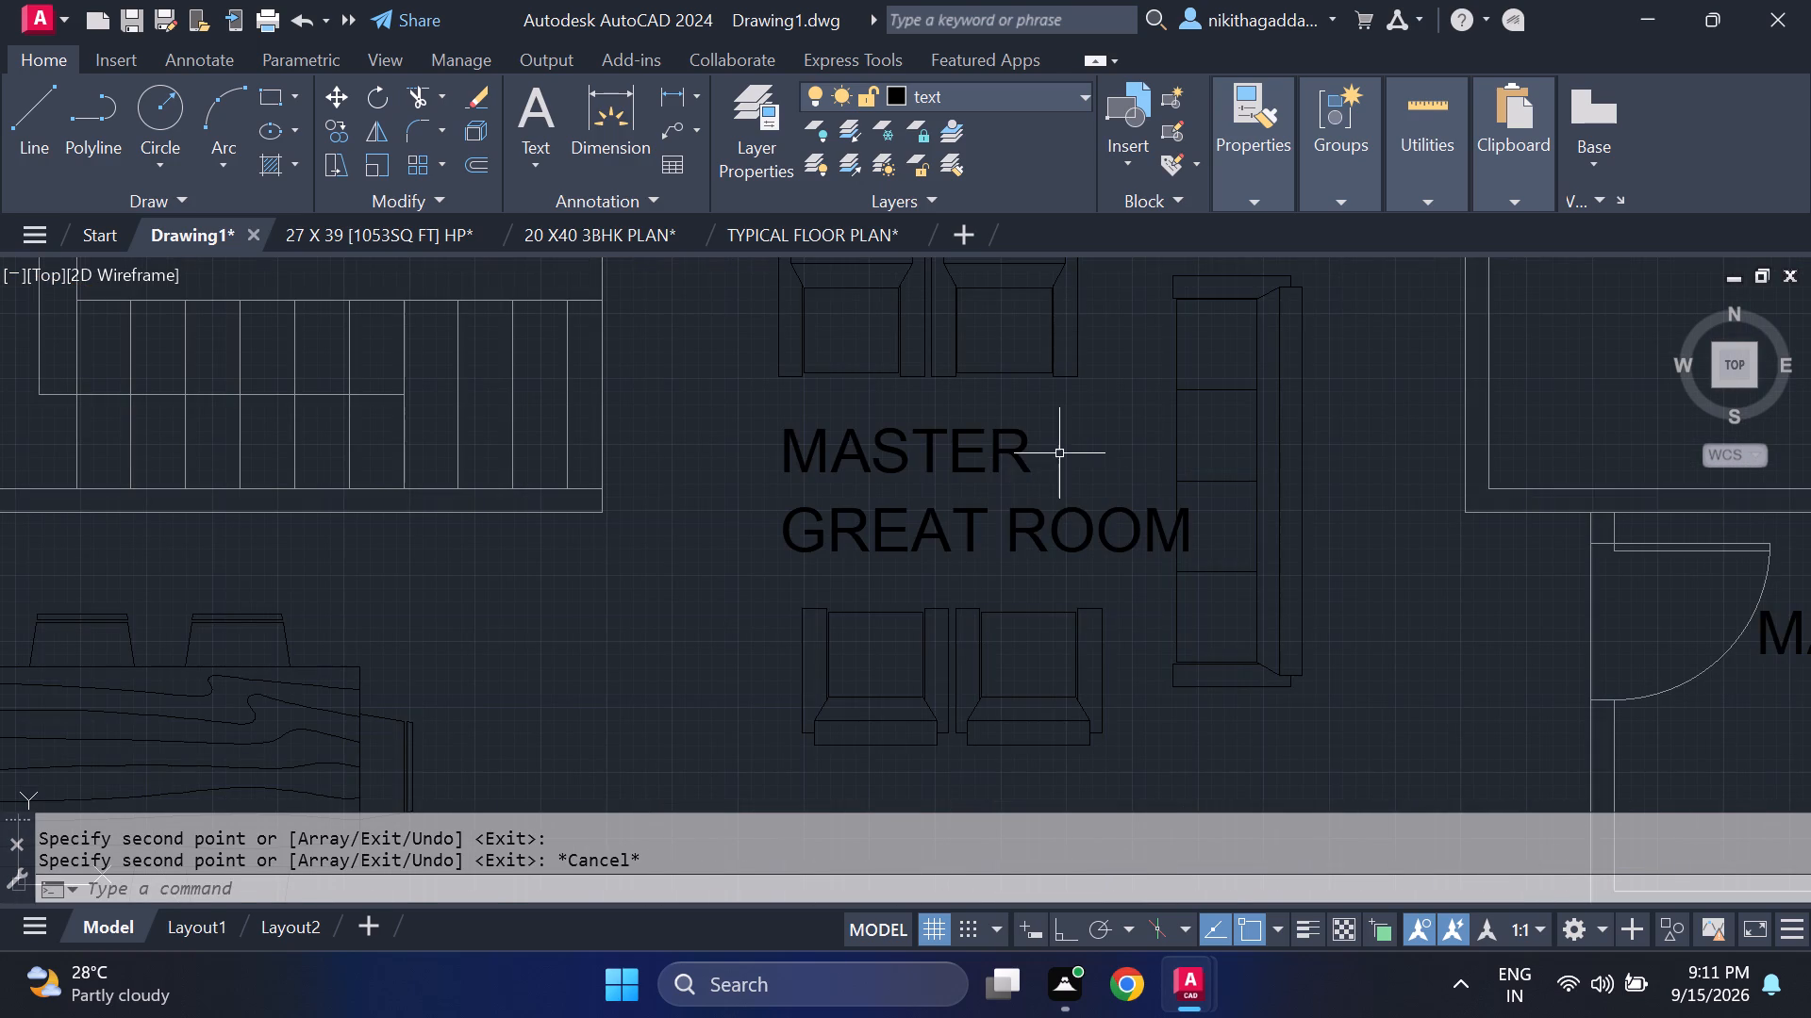
pyautogui.click(1053, 442)
pyautogui.click(889, 483)
pyautogui.press('Delete')
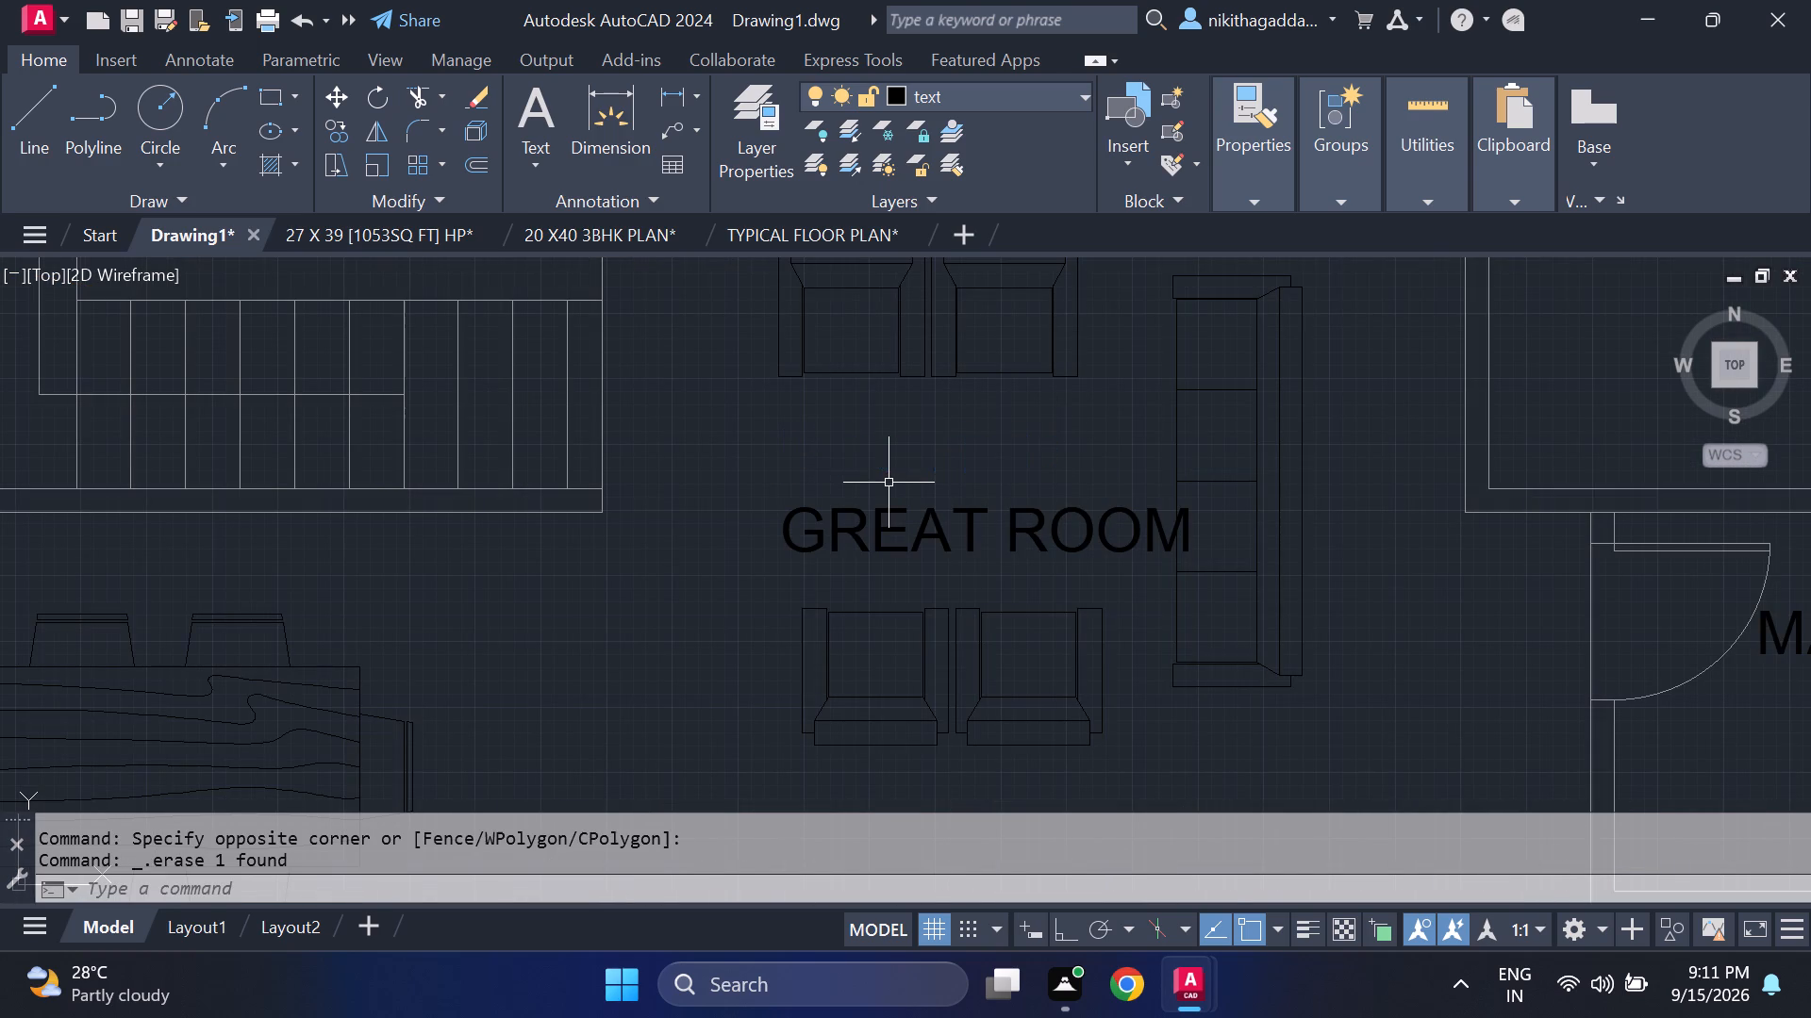
# Move the "GREAT ROOM" text slightly northwest so it sits midway between the two pairs of armchairs.
pyautogui.click(889, 483)
pyautogui.click(773, 564)
pyautogui.press('m')
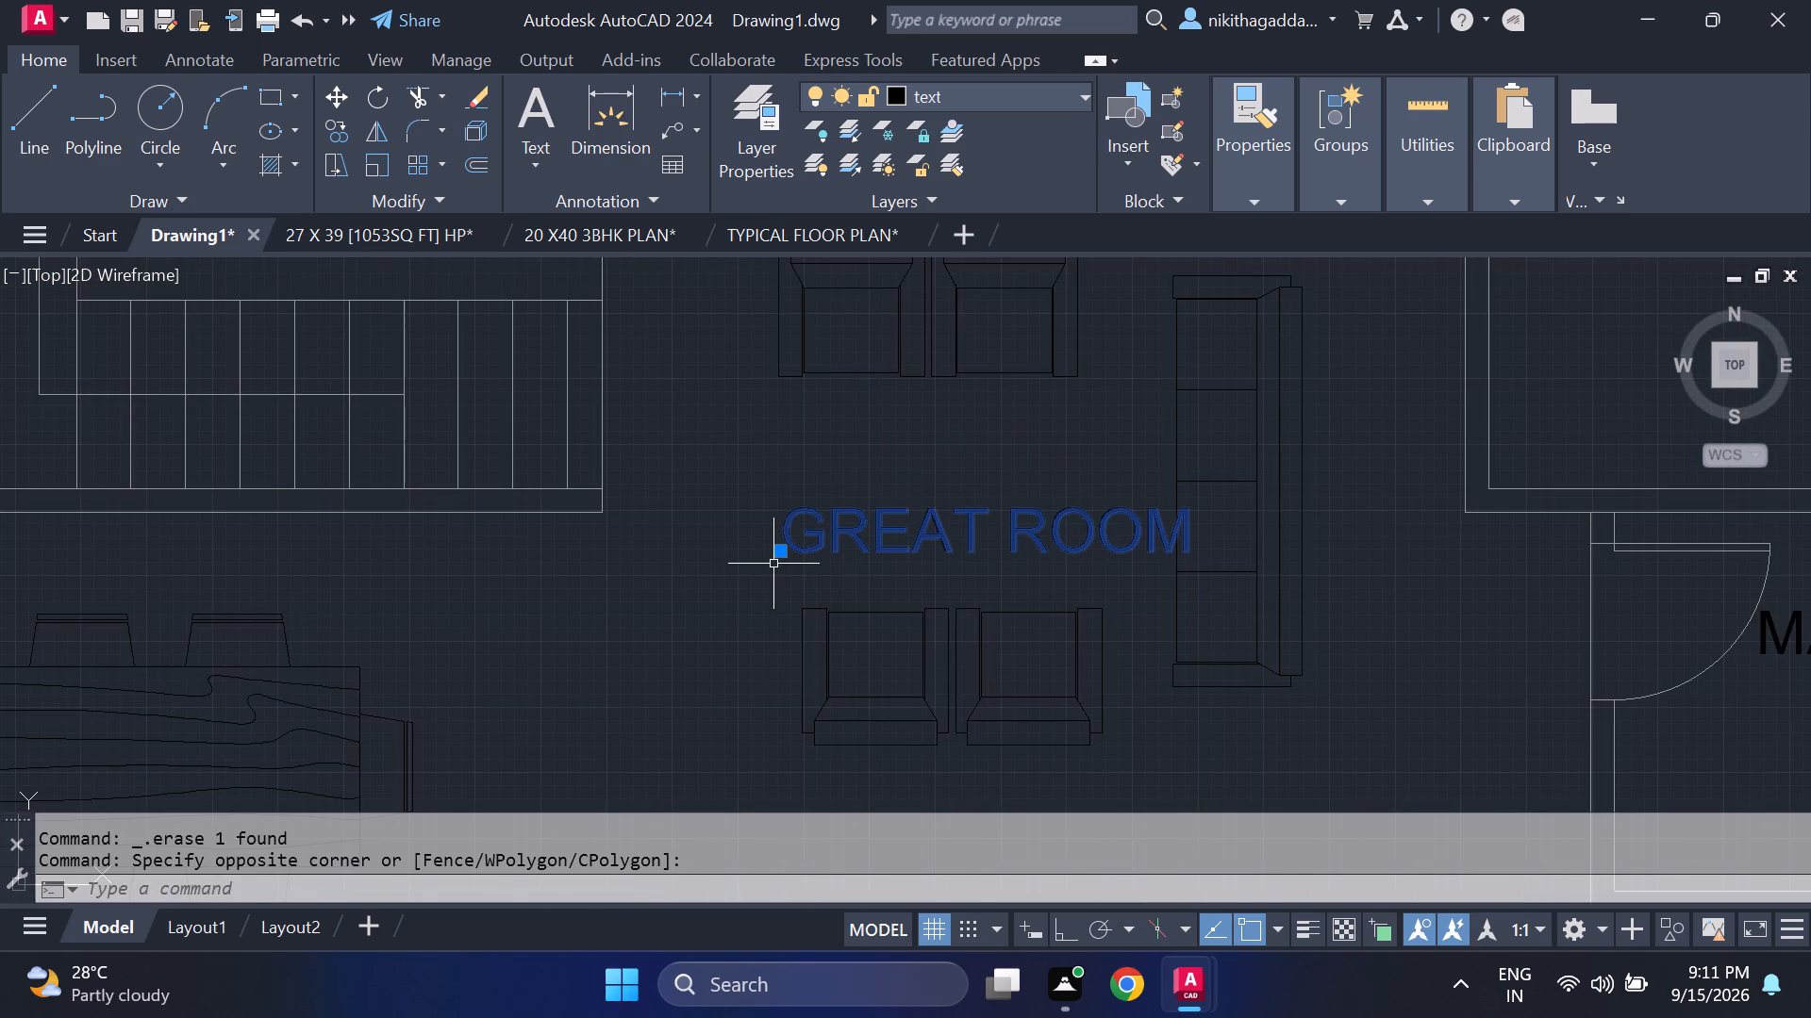
pyautogui.press('Return')
pyautogui.click(773, 564)
pyautogui.click(782, 557)
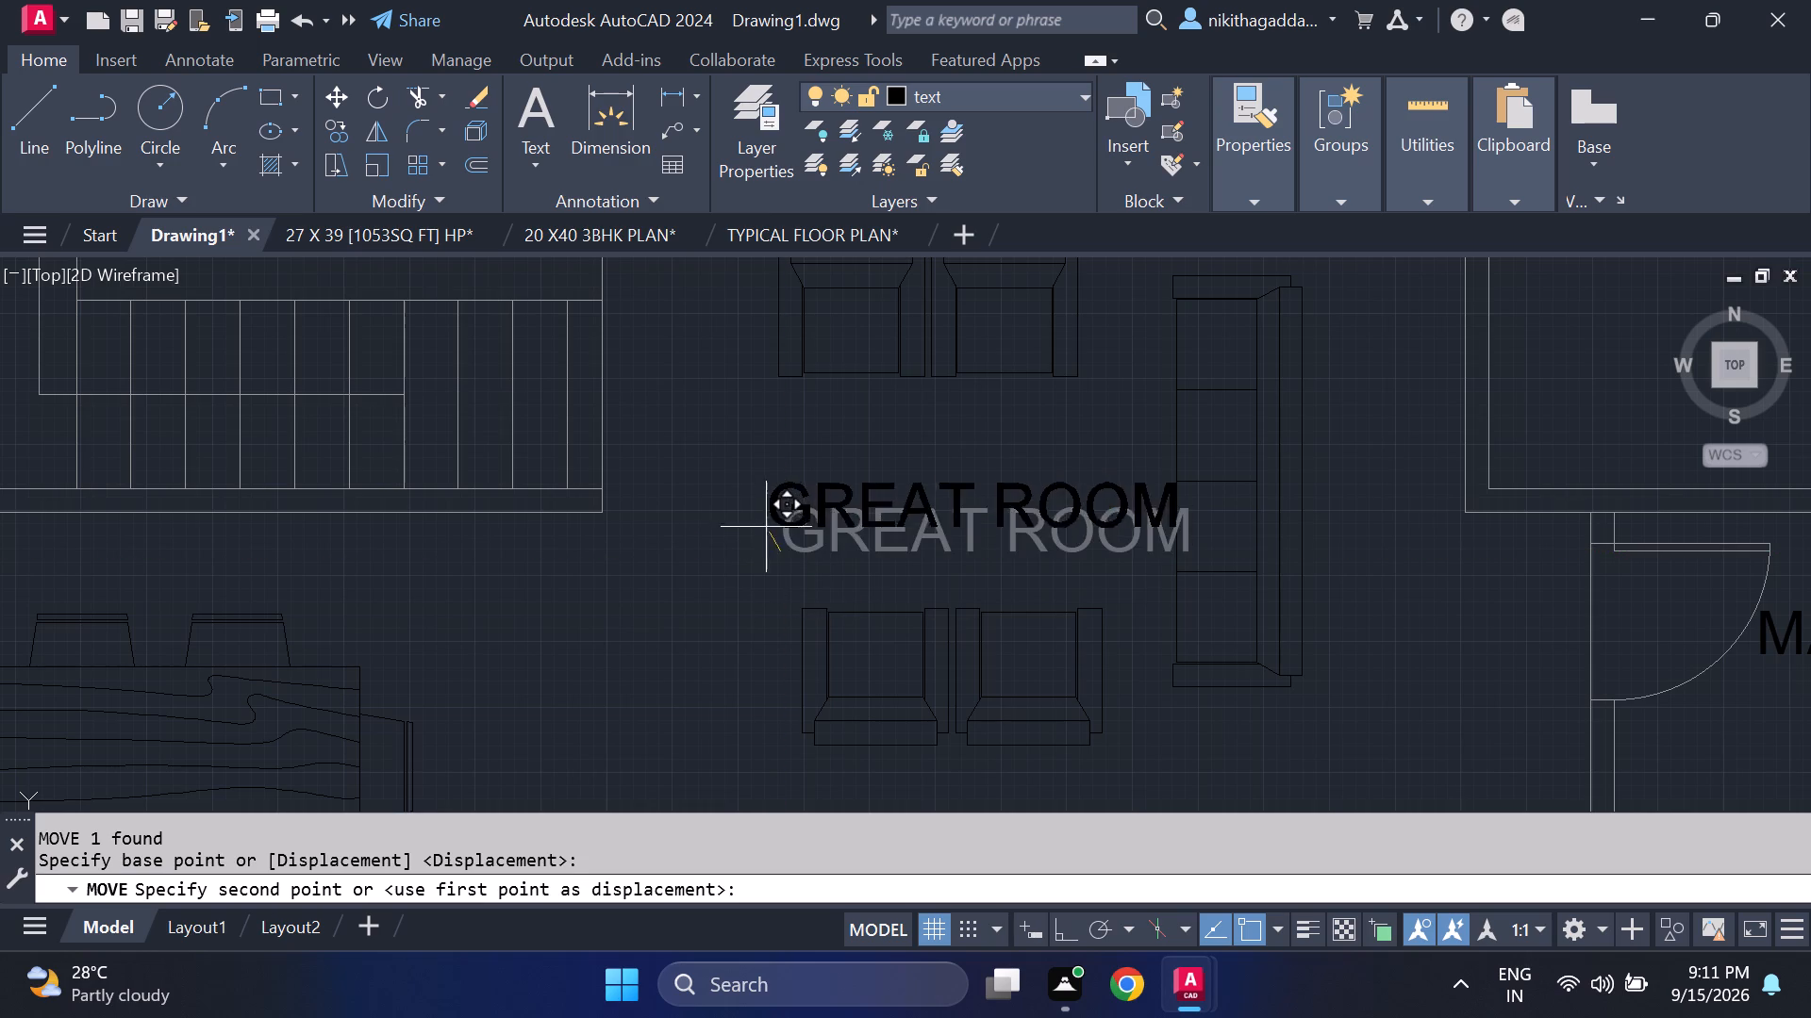
pyautogui.click(746, 514)
# Change the "MASTER" text below the dining table to "BREAKFAST".
pyautogui.scroll(-2, 696, 583)
pyautogui.moveTo(583, 655); pyautogui.dragTo(714, 573, button='middle')
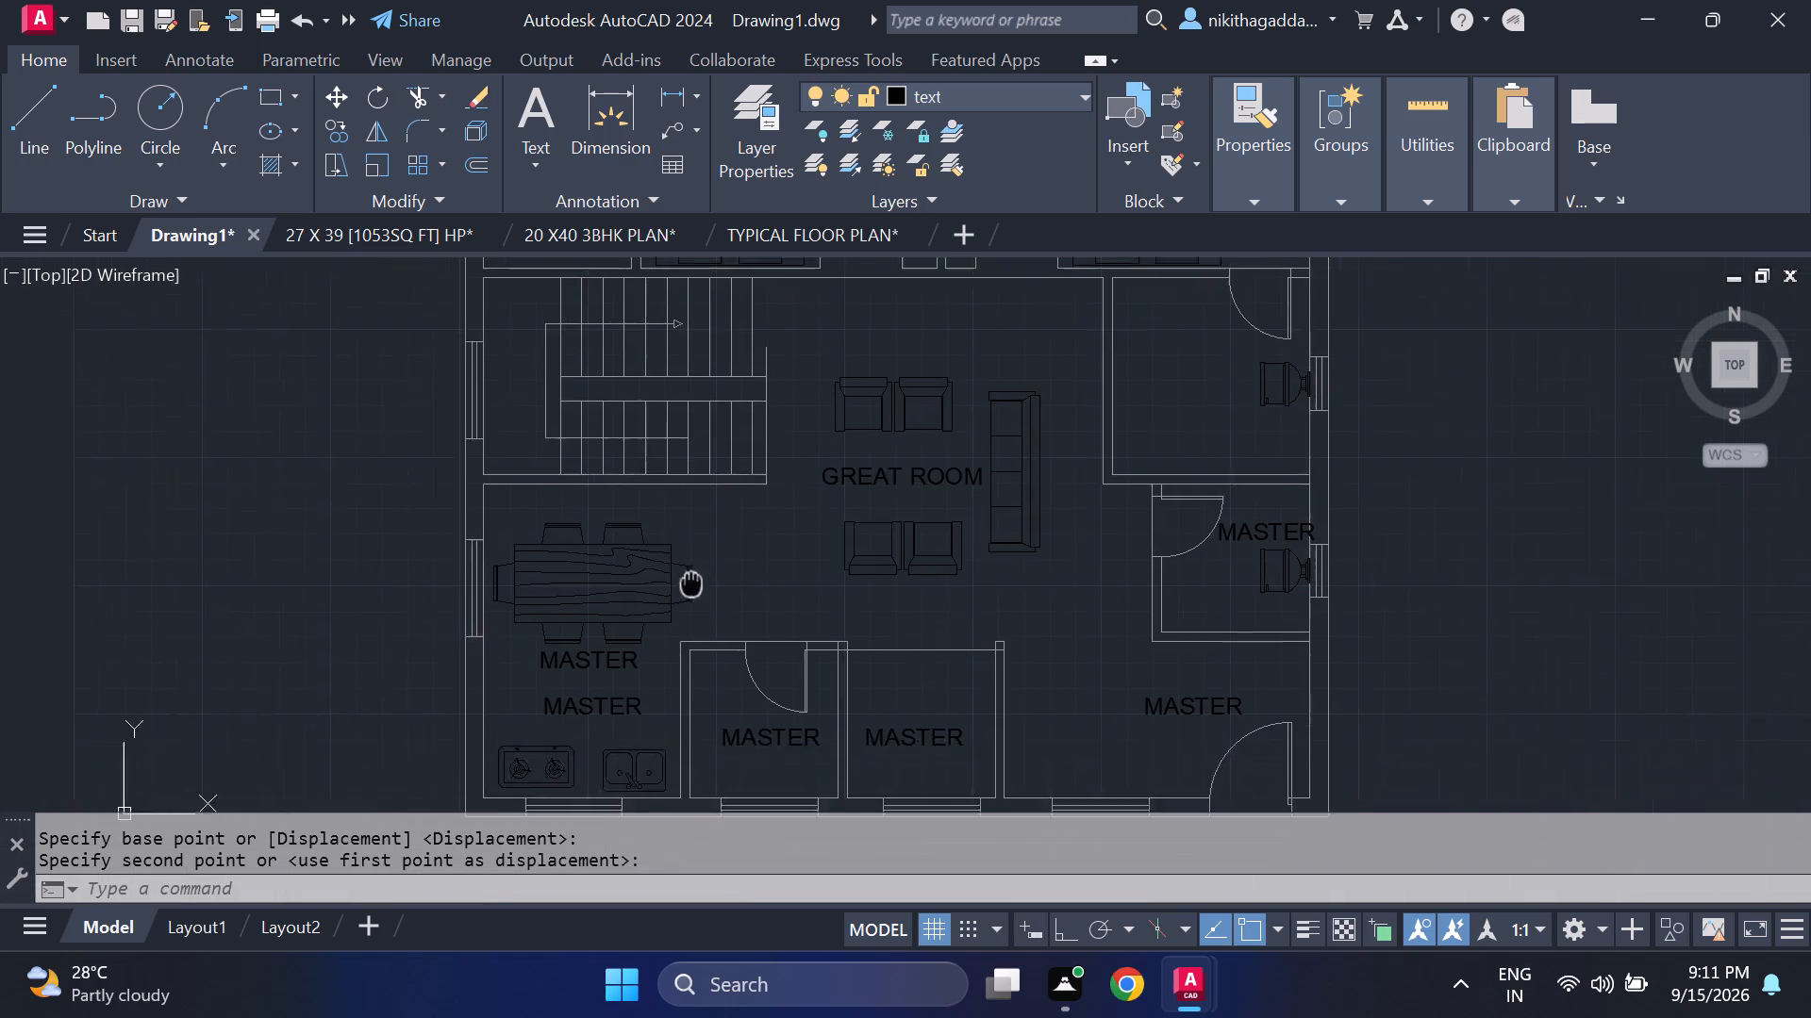
pyautogui.moveTo(714, 573); pyautogui.dragTo(755, 548, button='middle')
pyautogui.scroll(1, 620, 666)
pyautogui.doubleClick(656, 597)
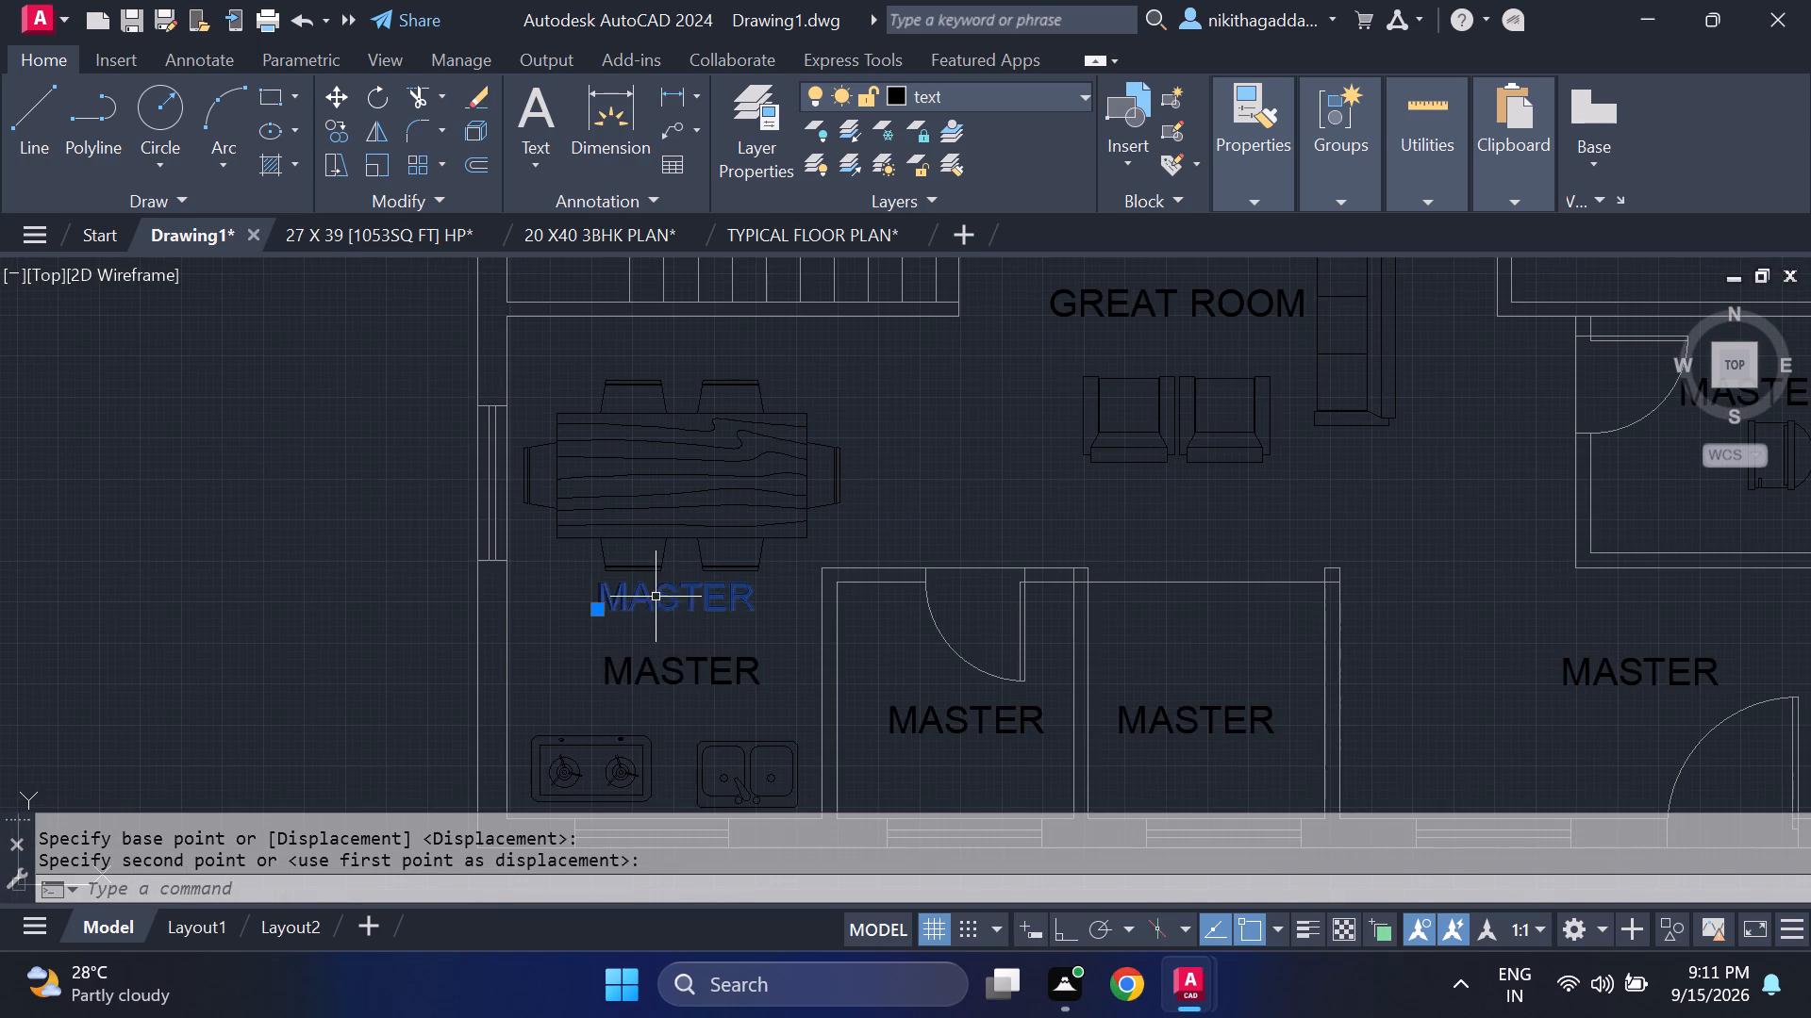
pyautogui.press('Delete')
pyautogui.write('BREA')
pyautogui.write('KFAST')
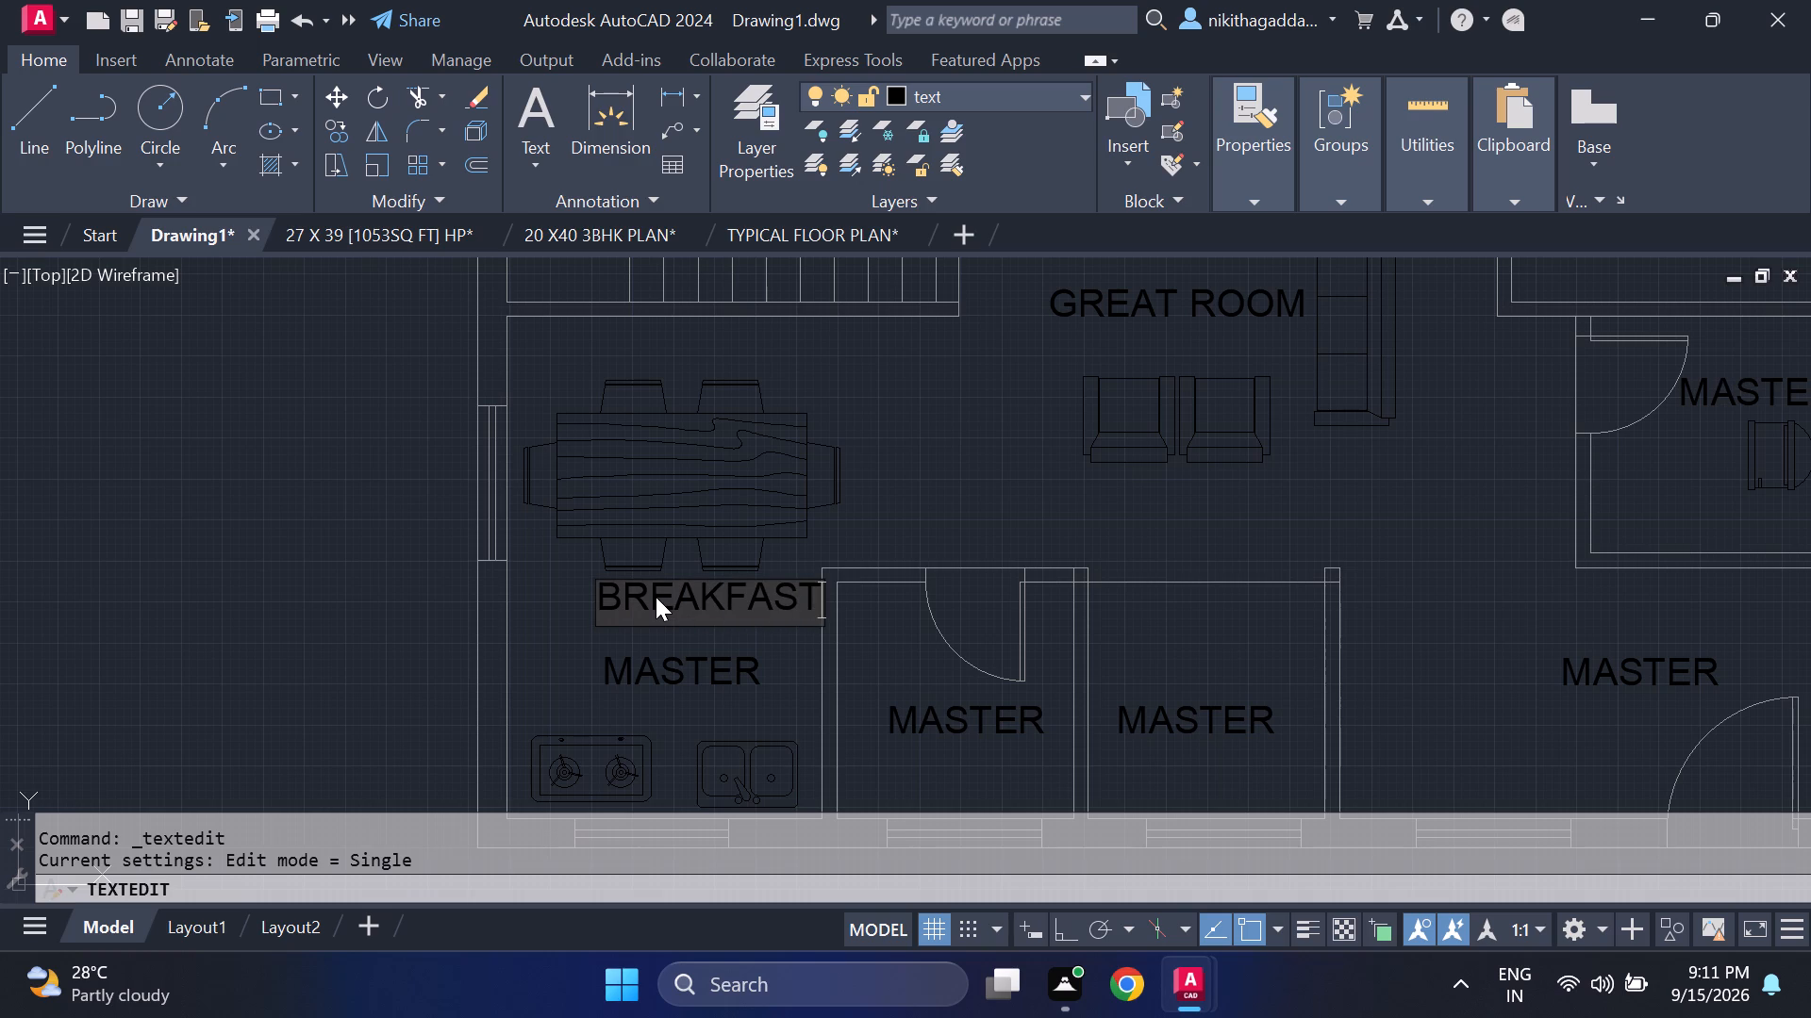
pyautogui.press('Return')
# Change the "MASTER" text above the stove and sink to "KITCHEN".
pyautogui.press('Return')
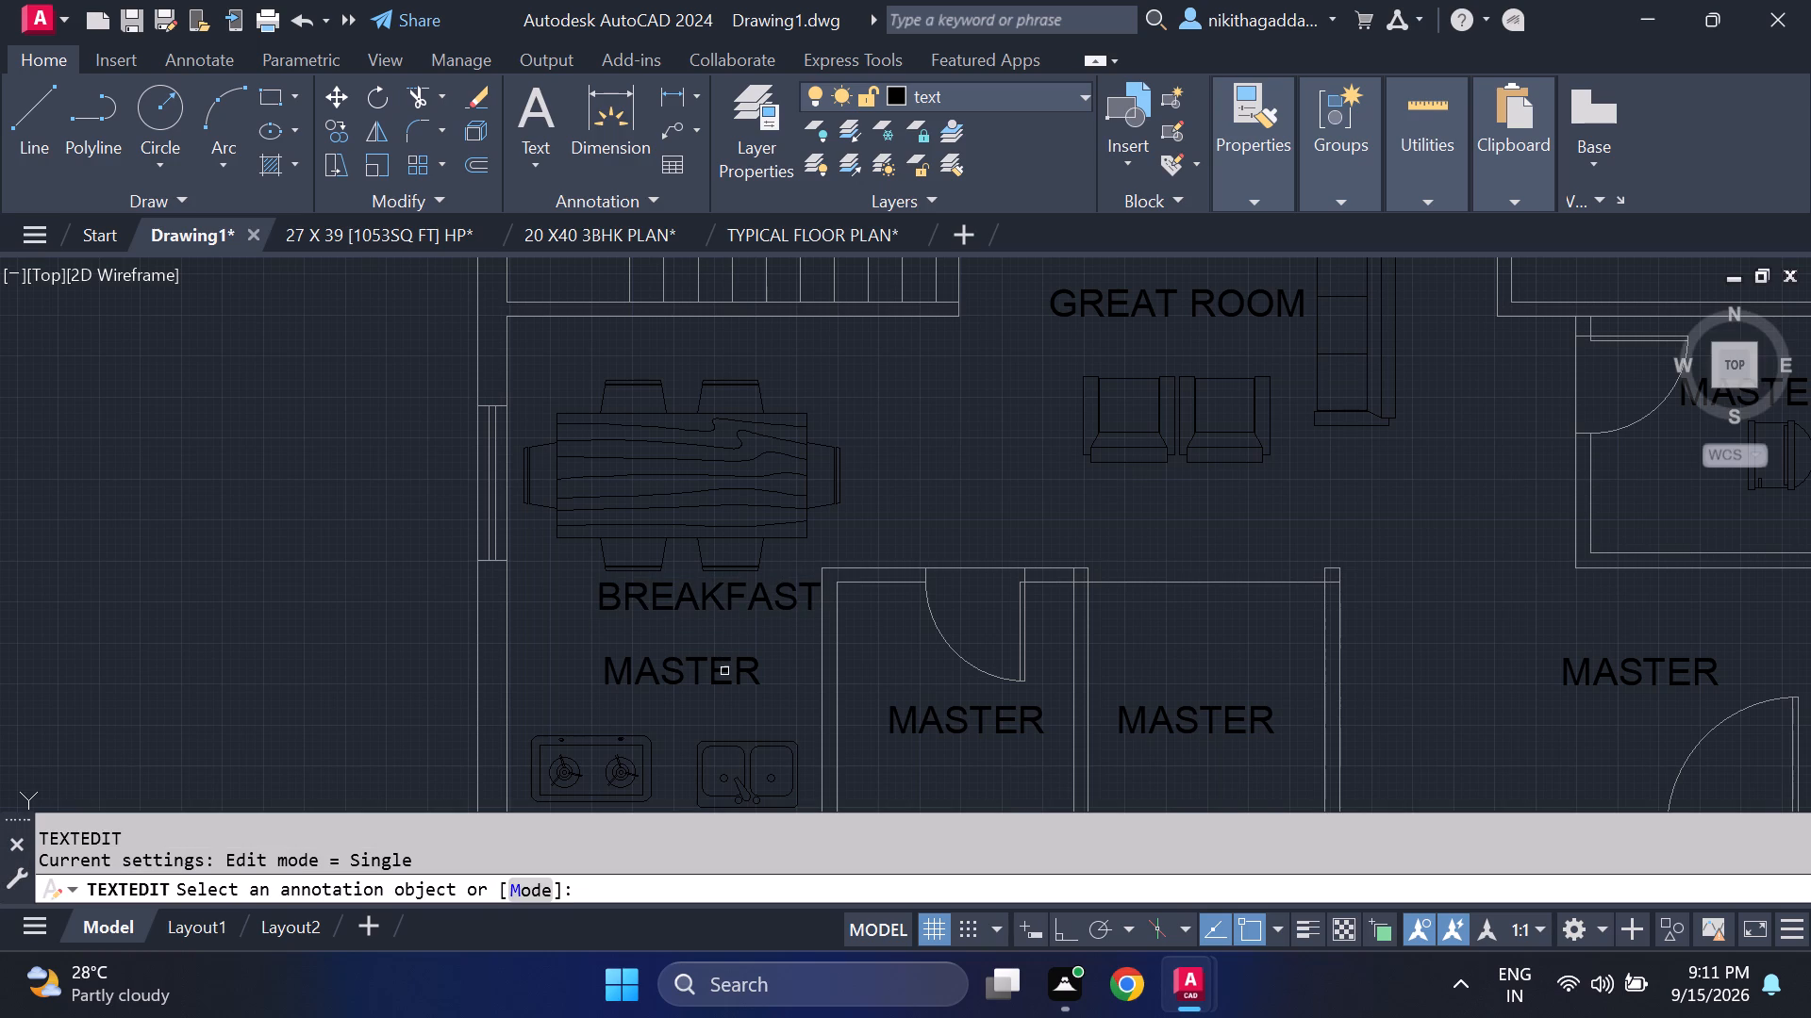
pyautogui.click(724, 675)
pyautogui.press('Delete')
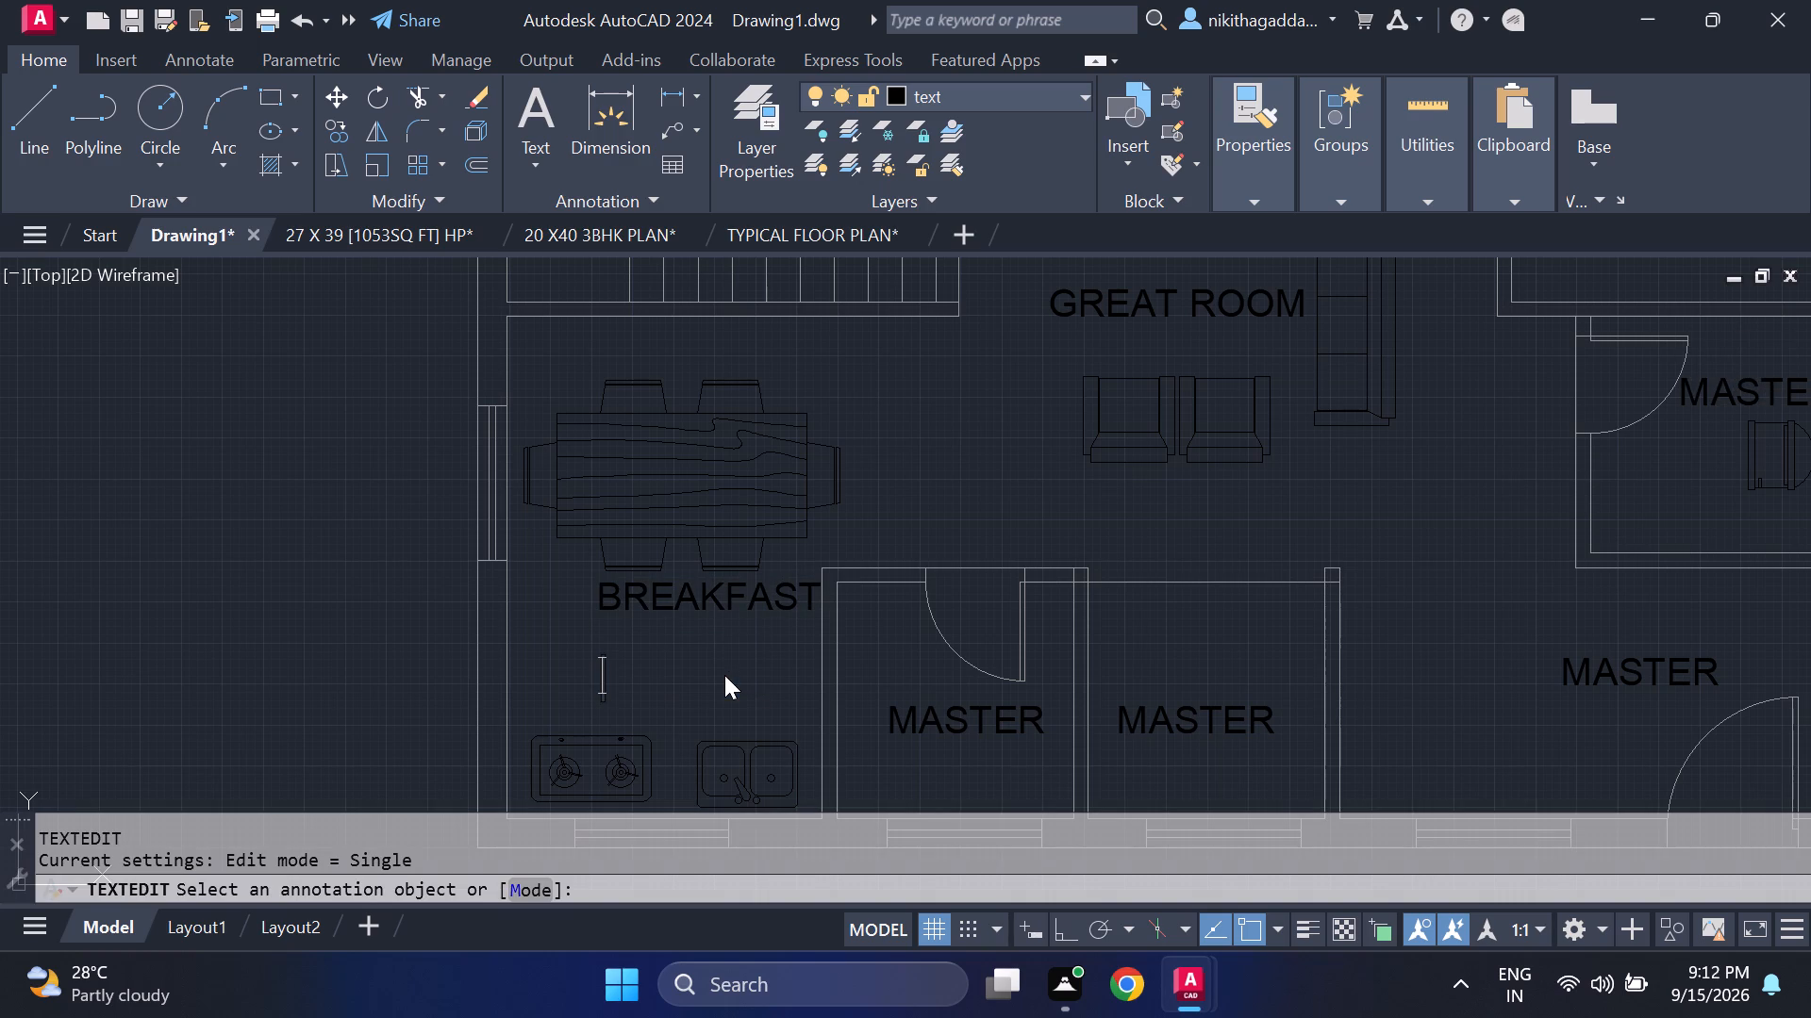
pyautogui.write('KITCHE')
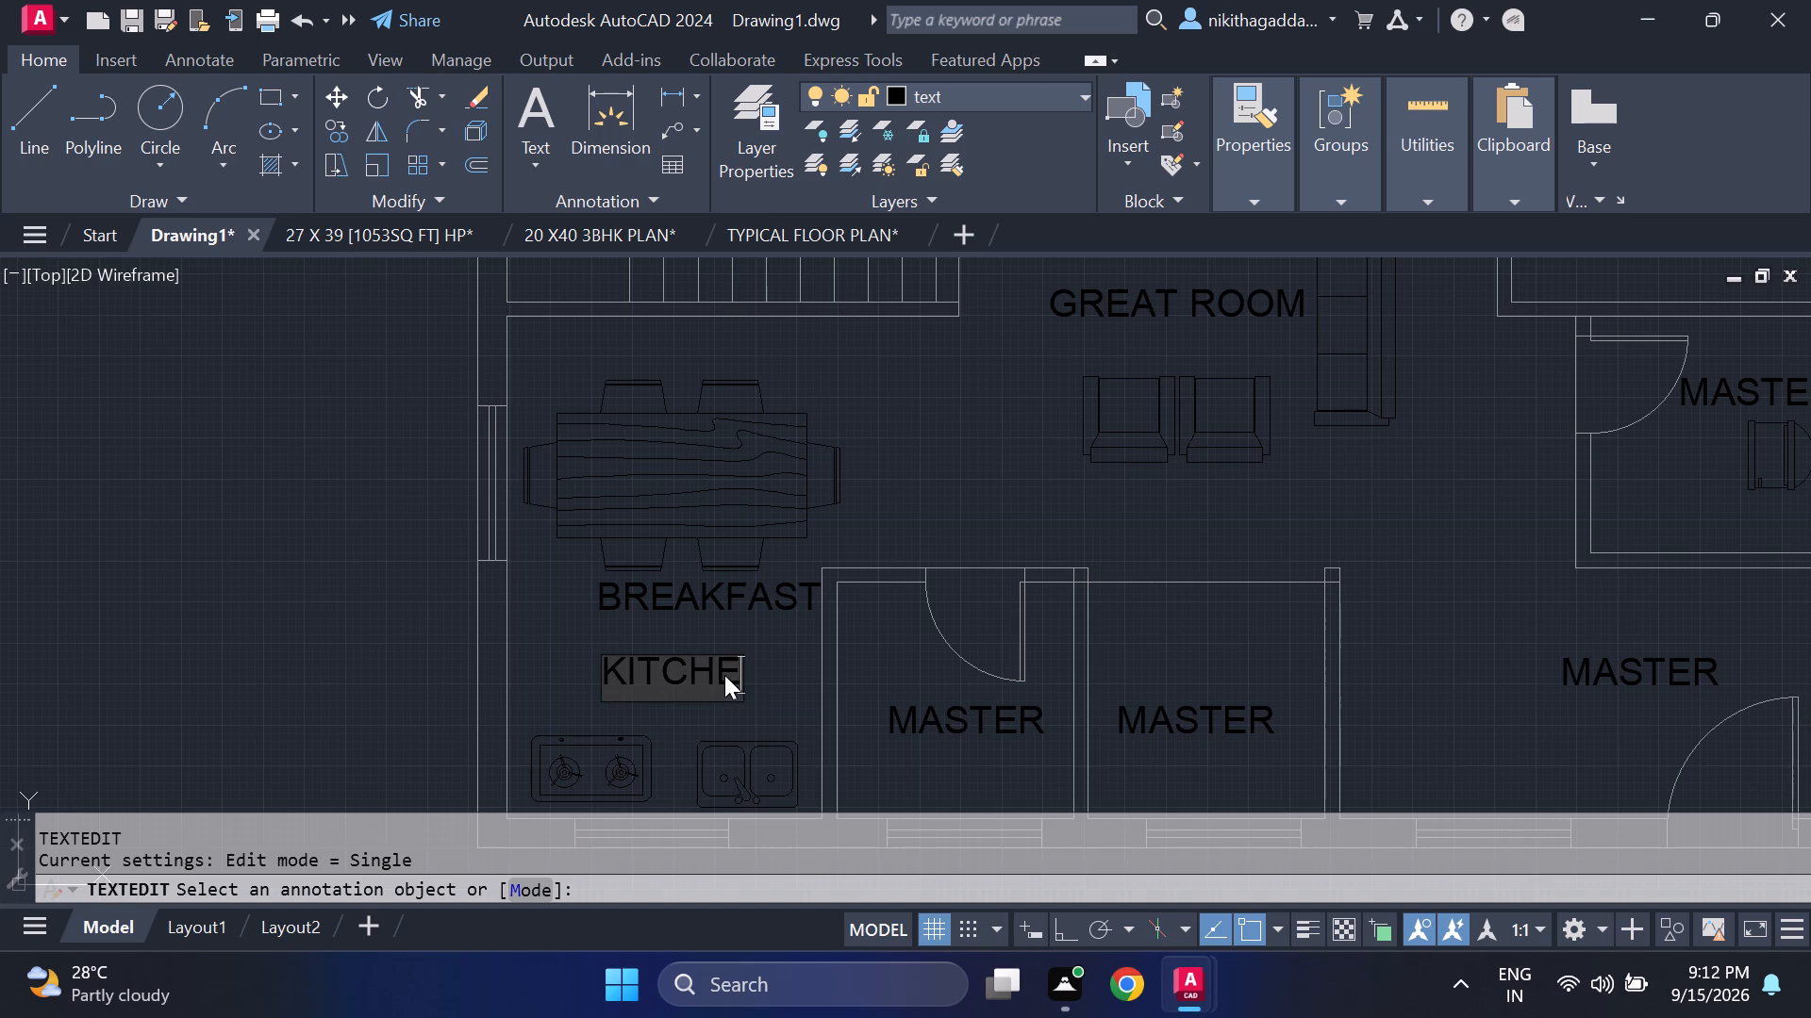
pyautogui.press('n')
pyautogui.press('Return')
# Change the "MASTER" text in the small southern room beside the kitchen to "STORE".
pyautogui.press('Return')
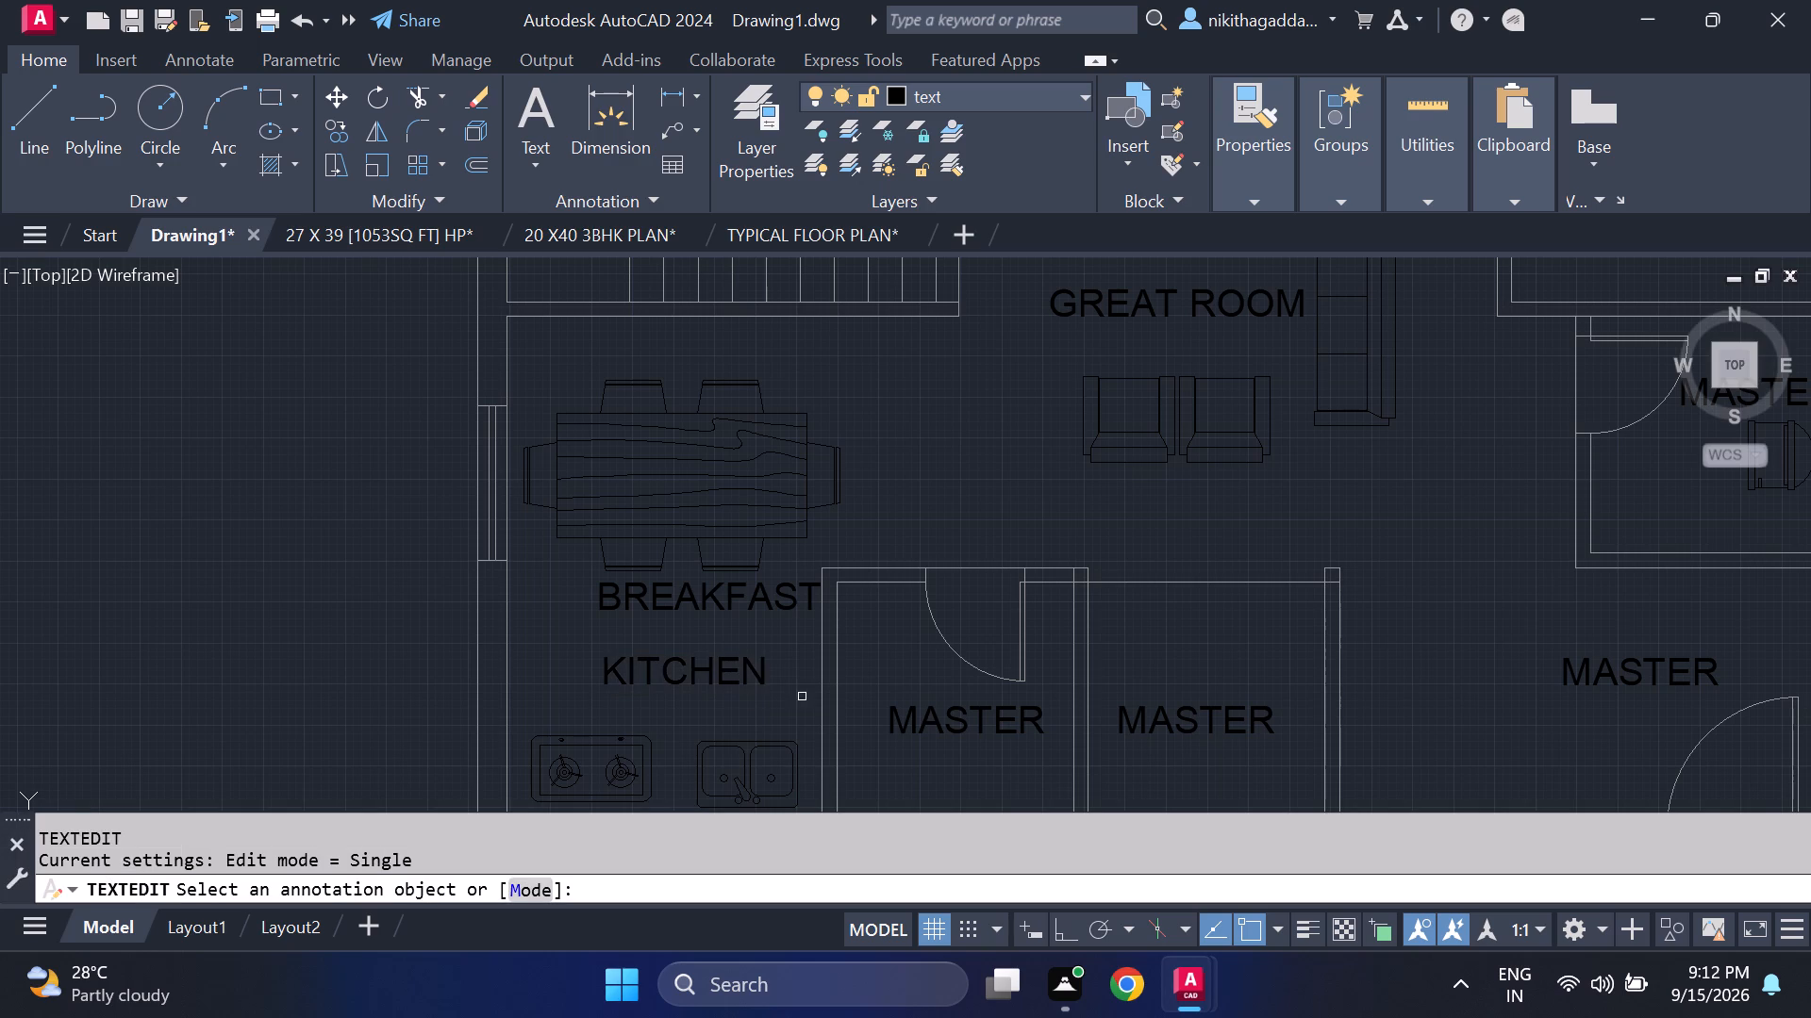
pyautogui.click(920, 719)
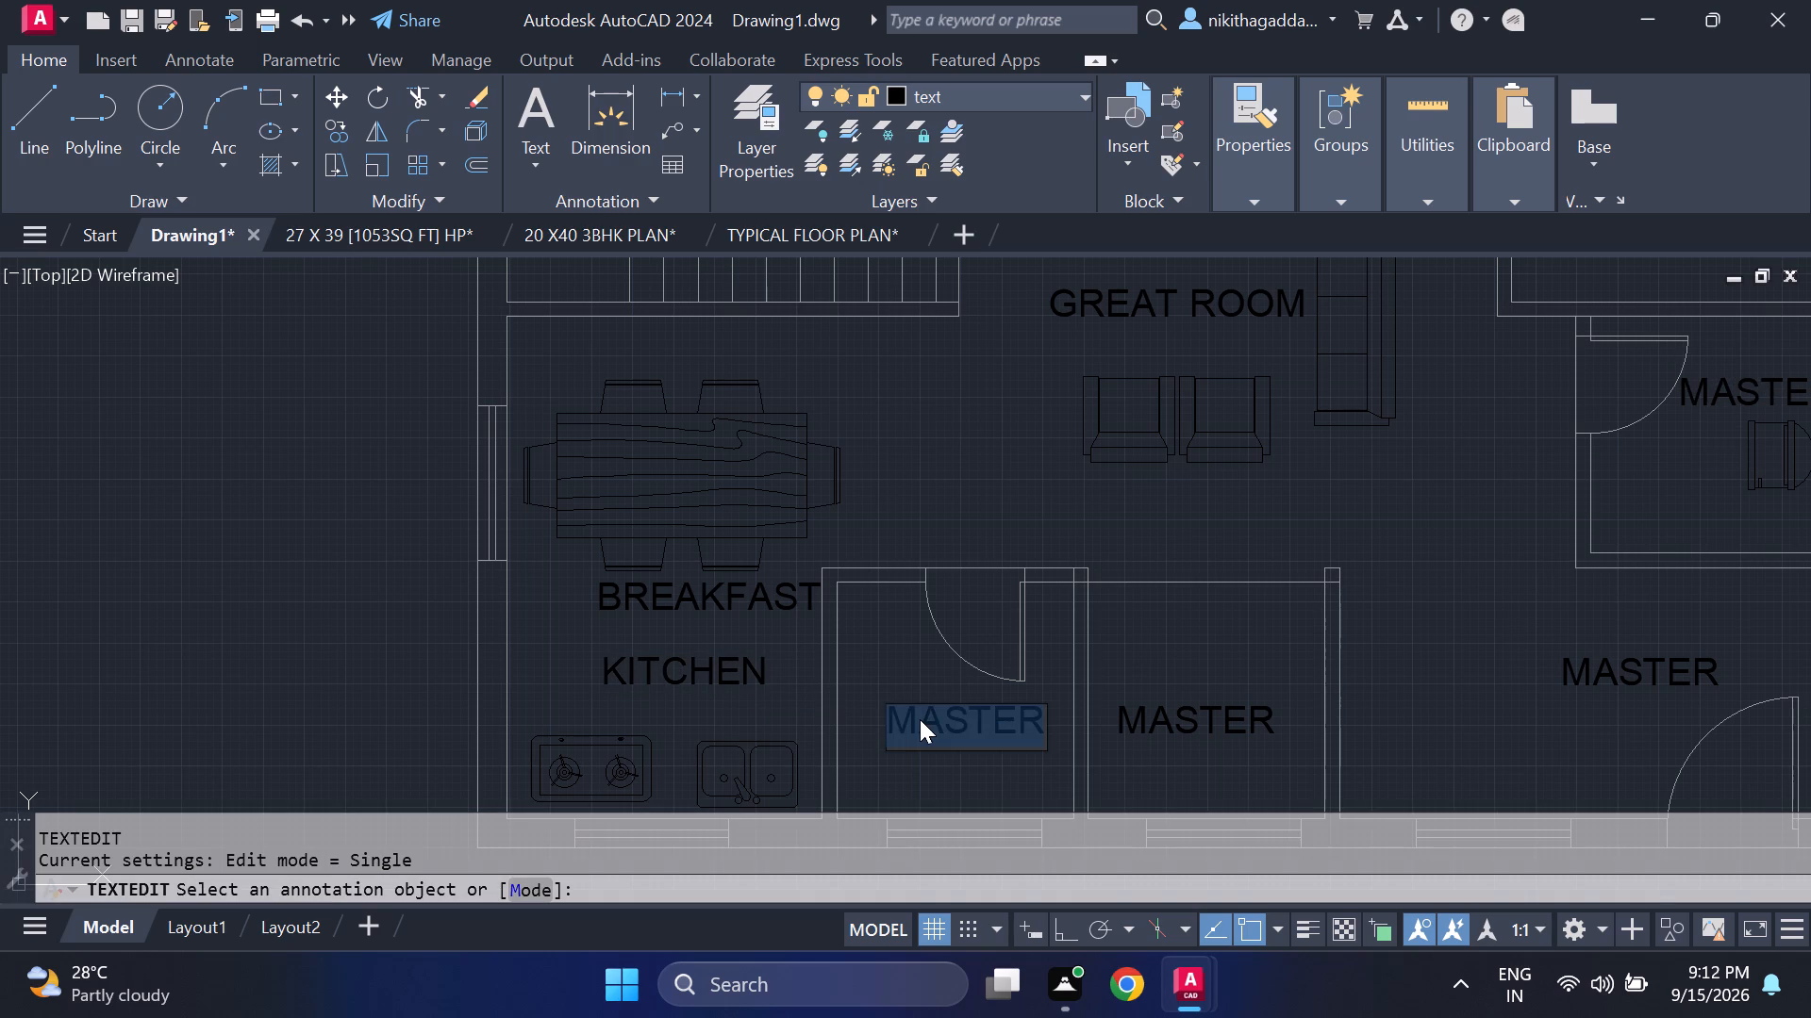
pyautogui.press('Delete')
pyautogui.write('STORE')
pyautogui.press('Return')
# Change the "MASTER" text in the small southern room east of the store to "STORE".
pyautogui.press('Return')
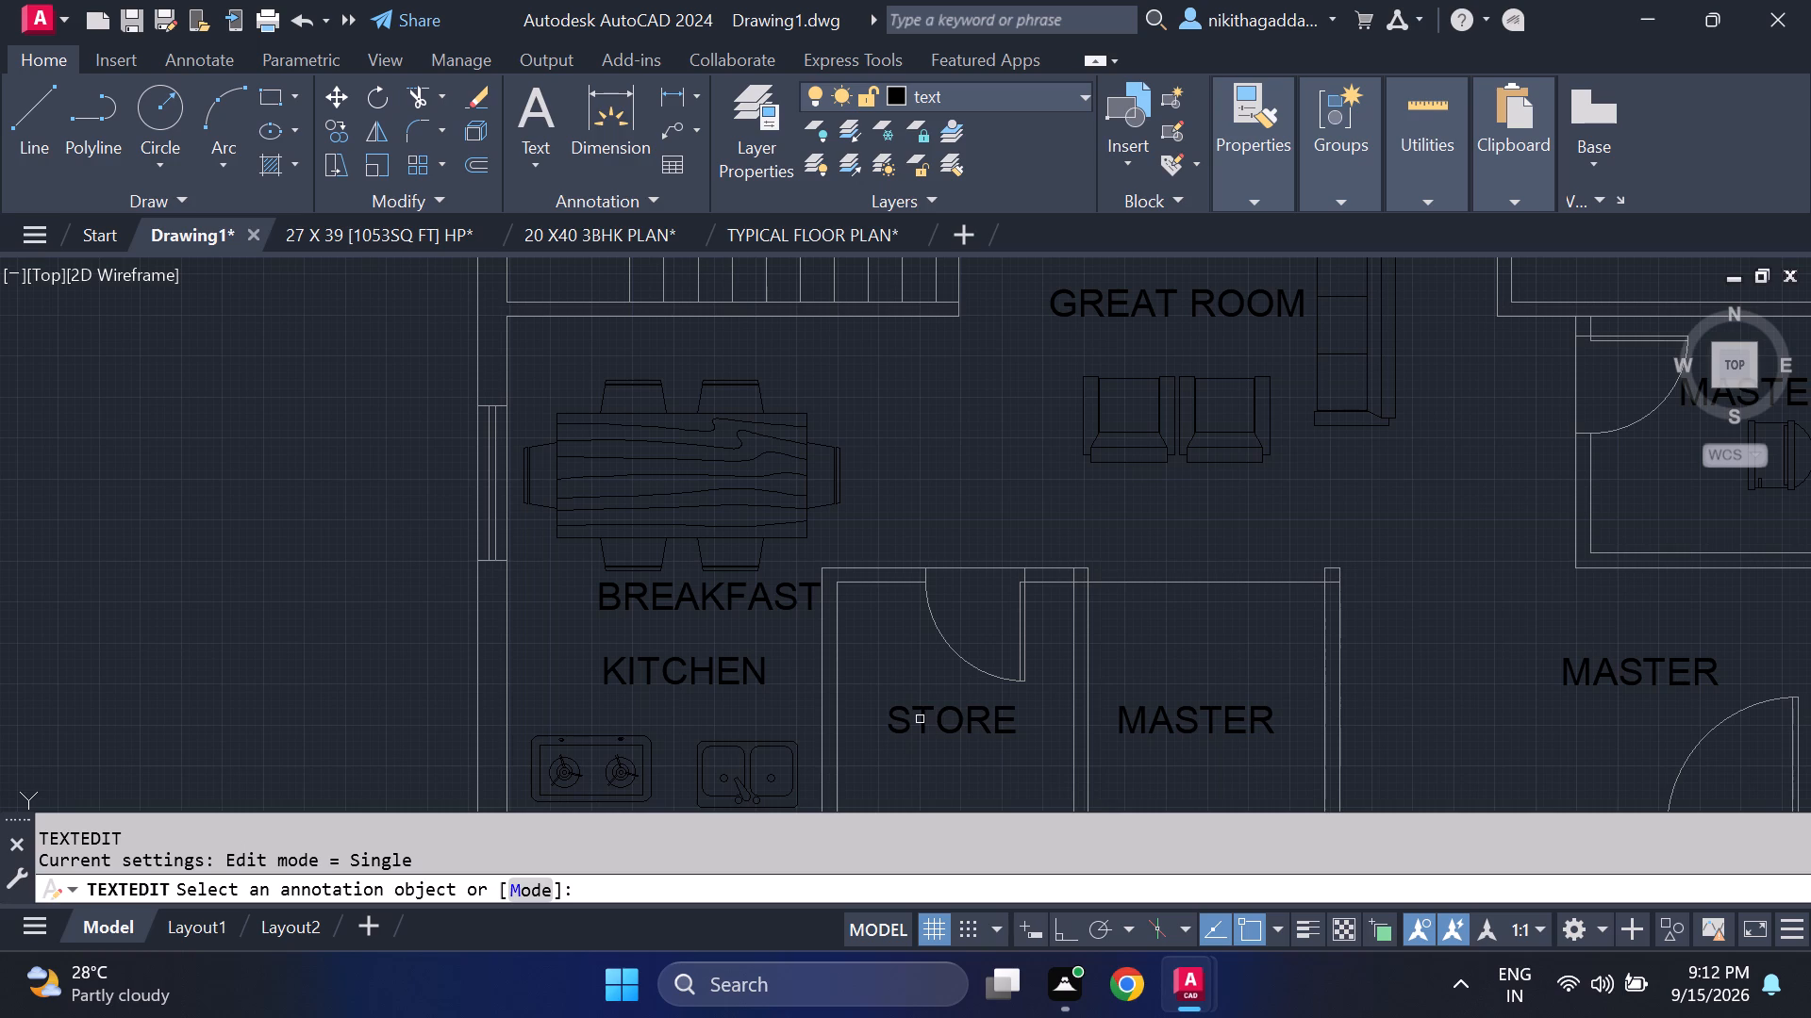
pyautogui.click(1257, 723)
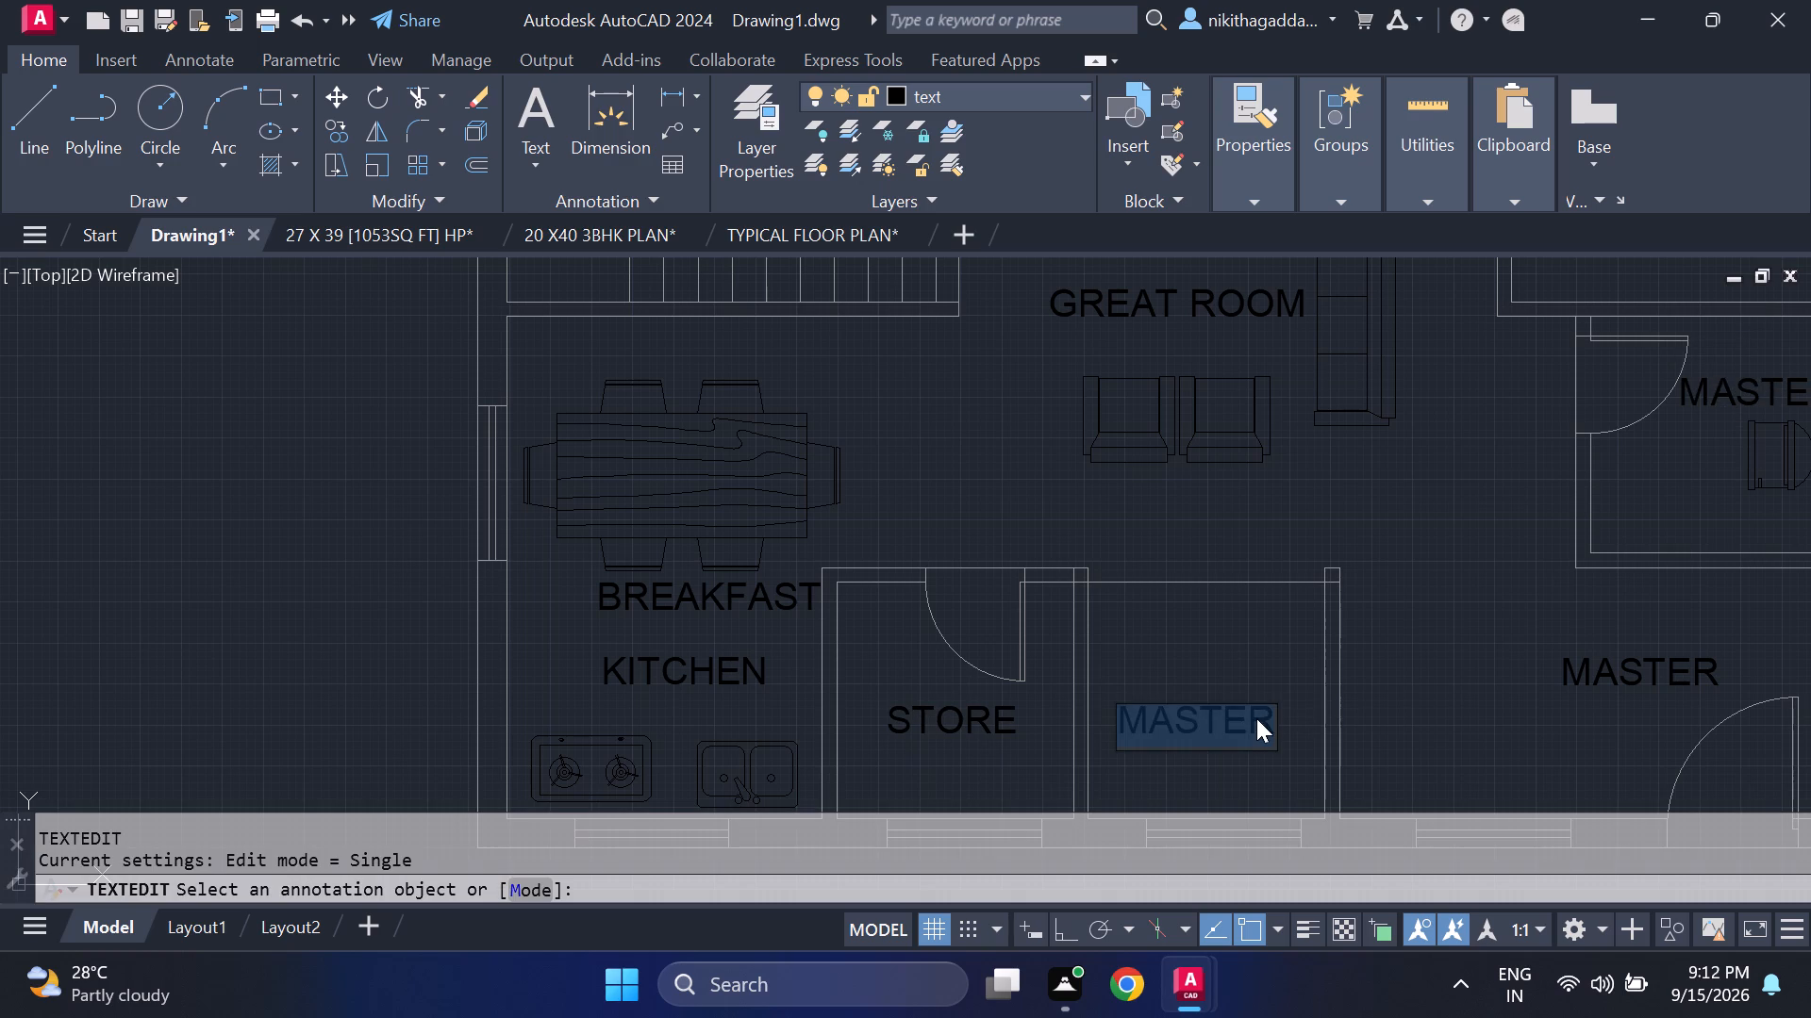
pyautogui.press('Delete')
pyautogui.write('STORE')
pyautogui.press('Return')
# Change the text in the small southern room east of the store to "PUJA".
pyautogui.press('Return')
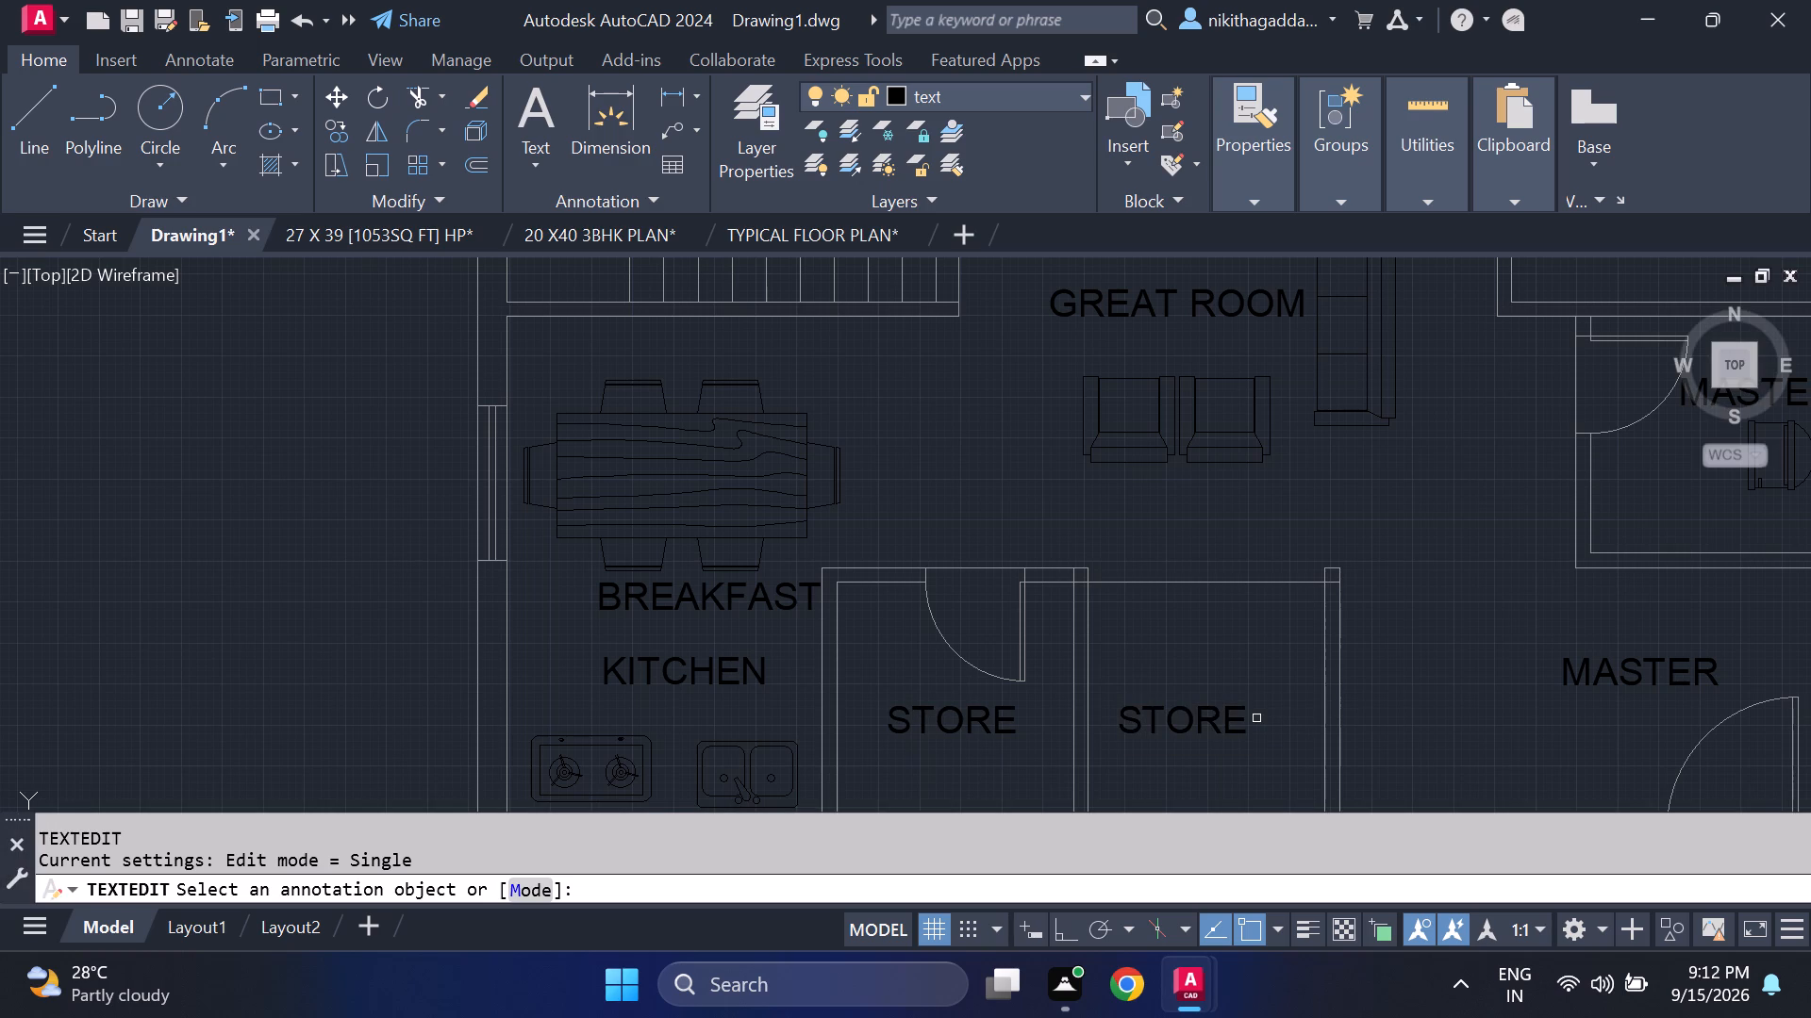
pyautogui.scroll(-2, 1297, 622)
pyautogui.scroll(2, 1284, 650)
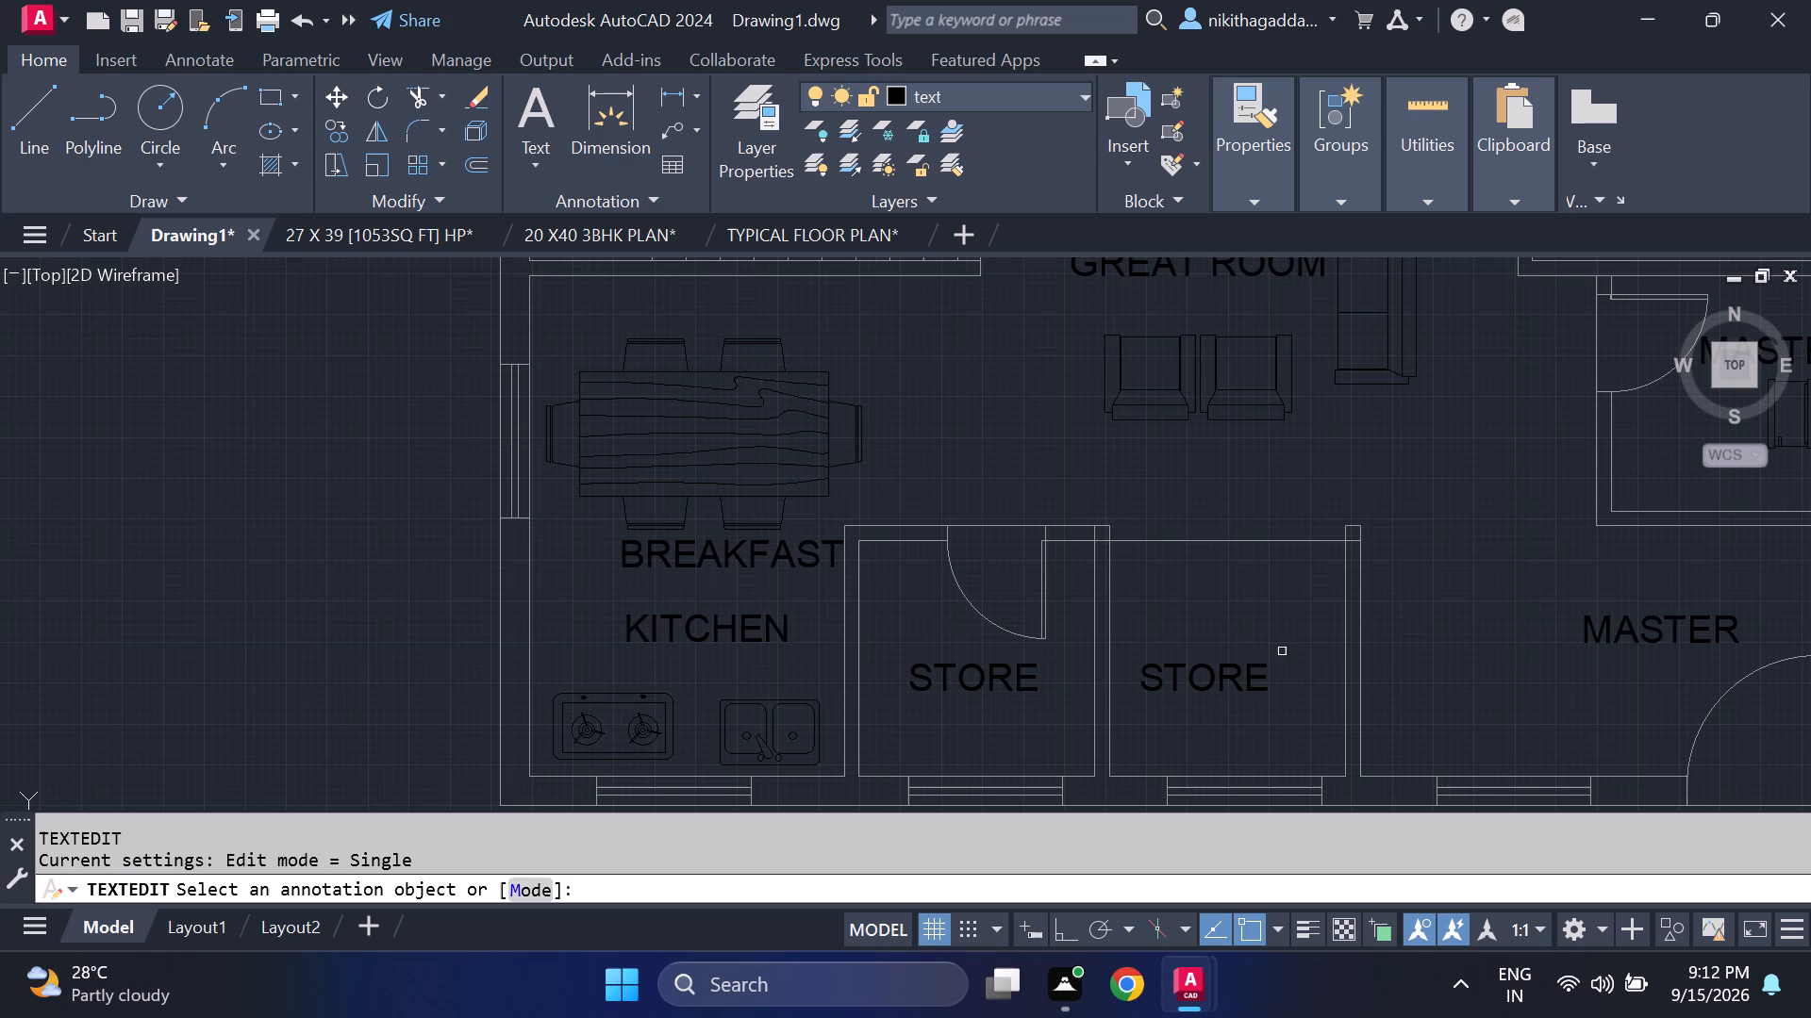
pyautogui.click(1234, 686)
pyautogui.press('Delete')
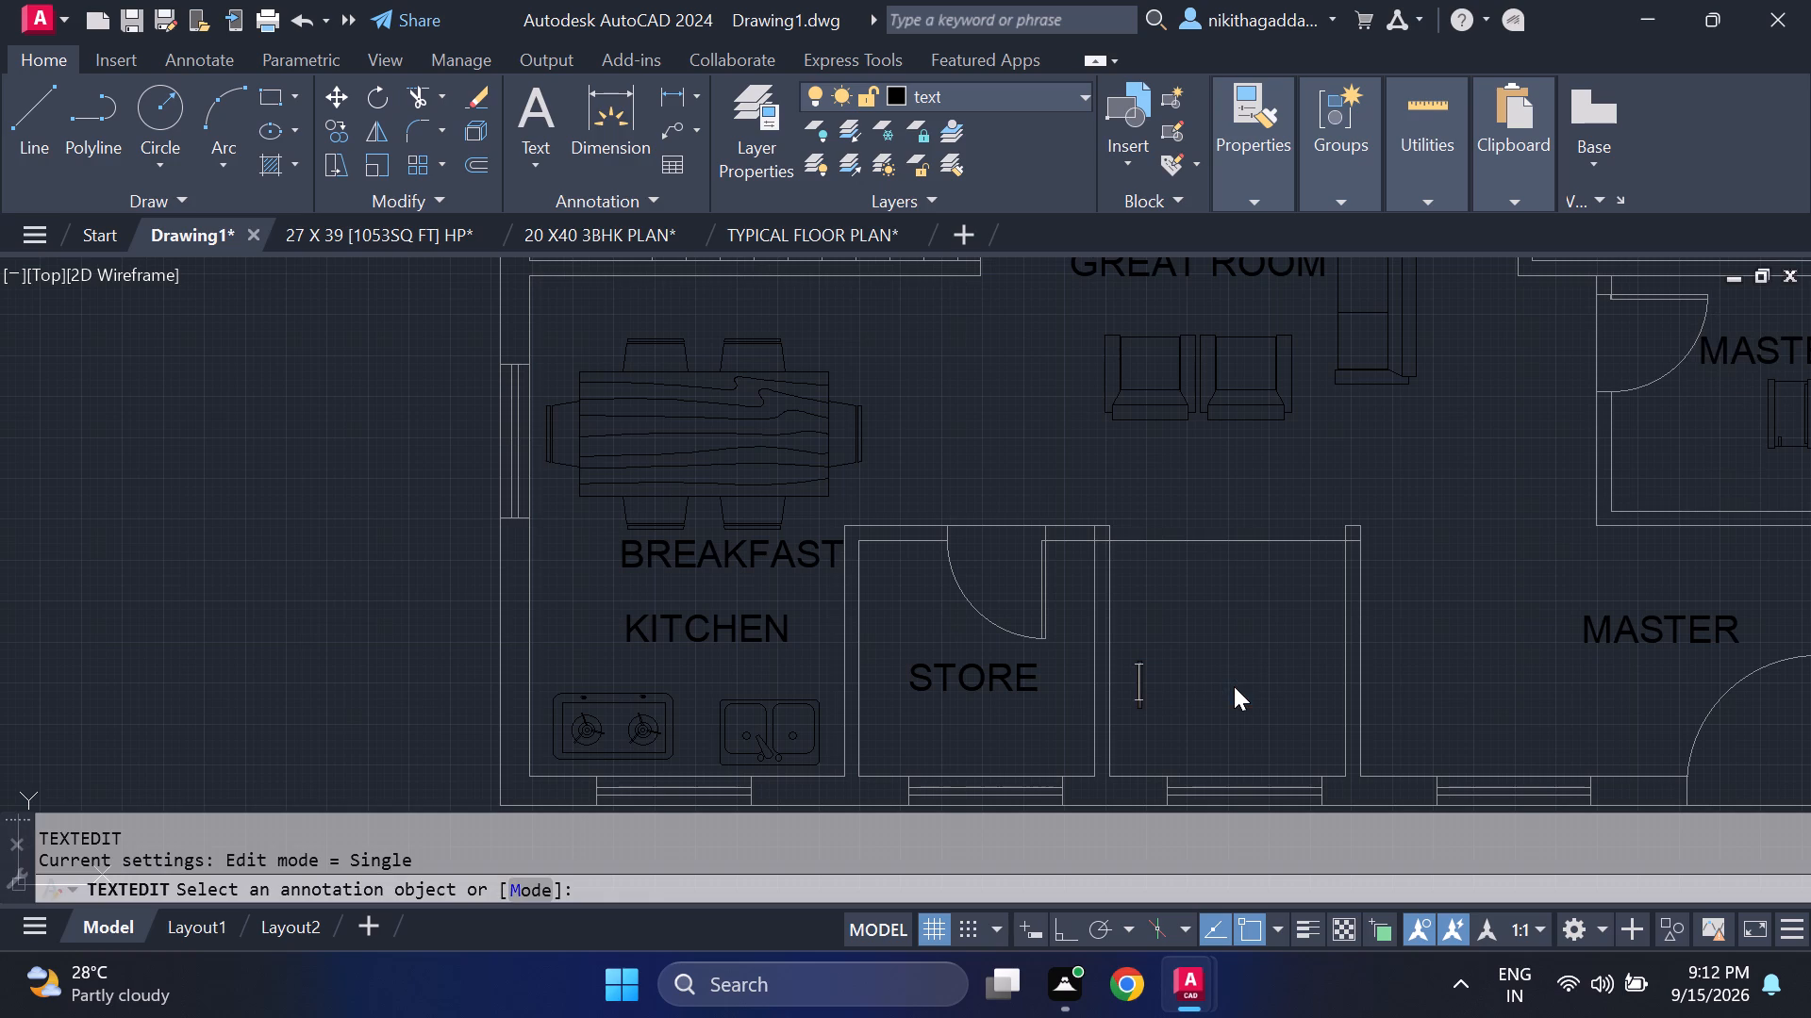
pyautogui.write('PUJA')
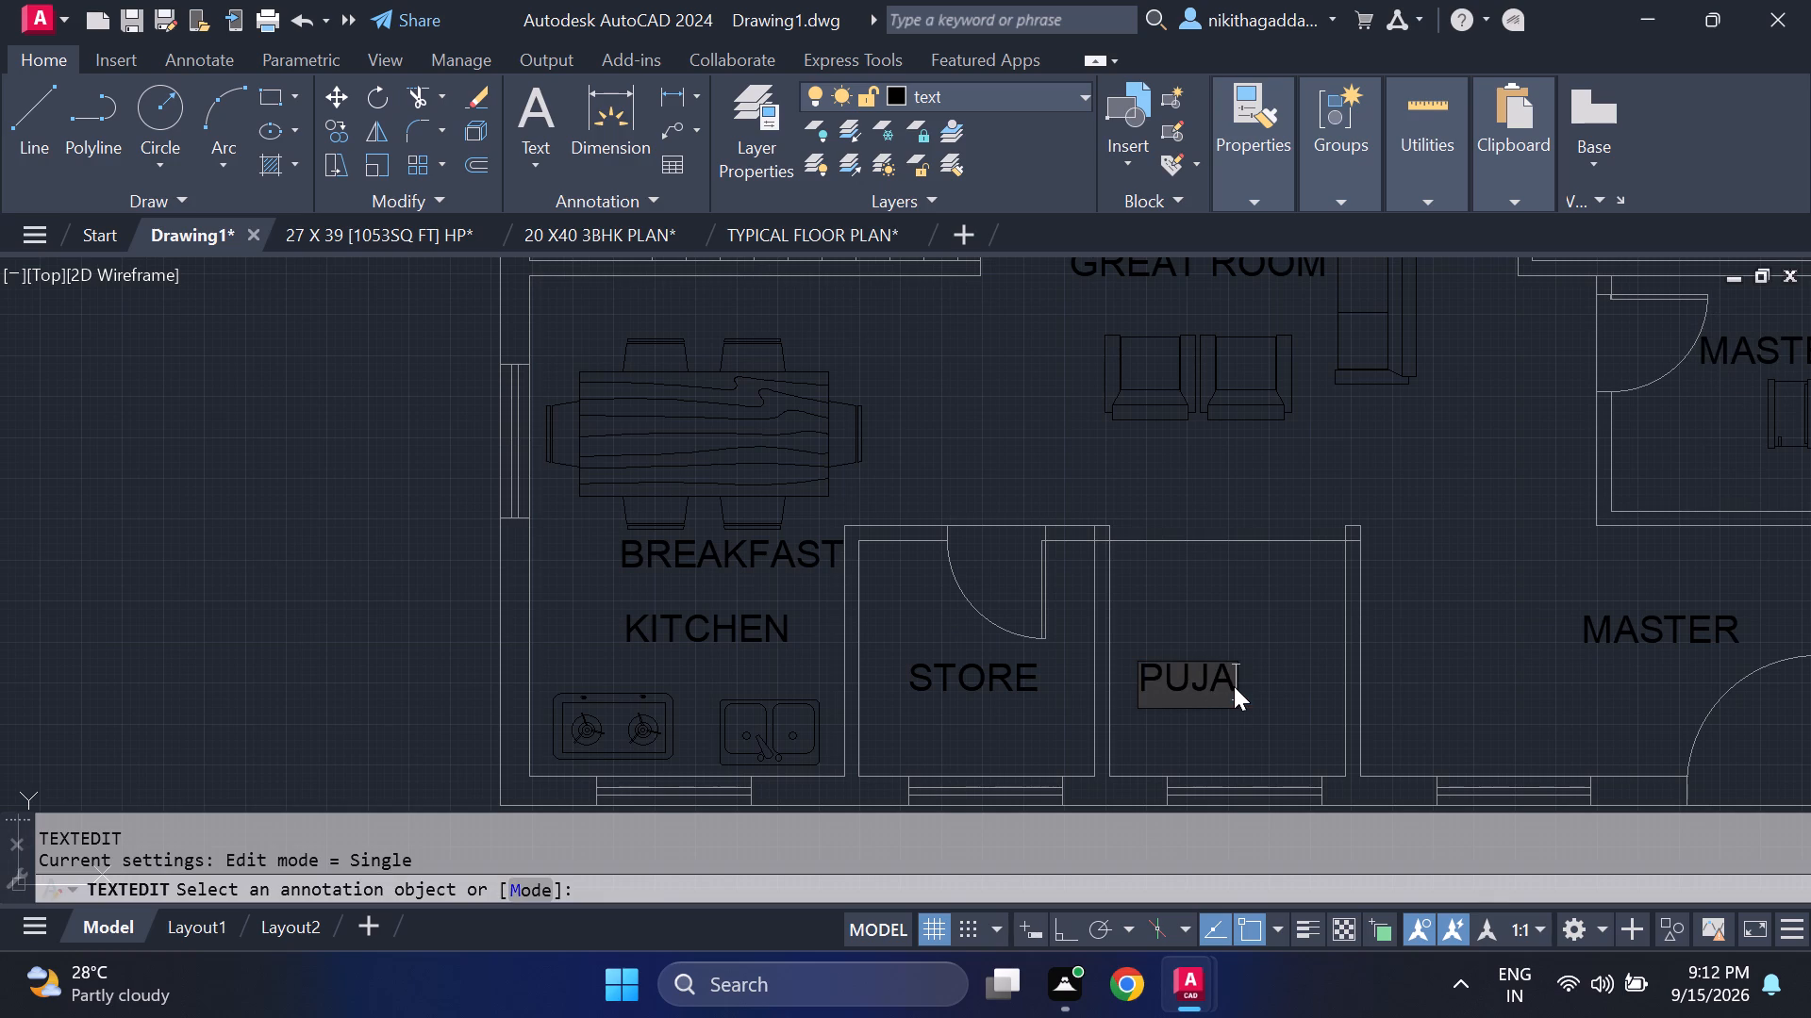
pyautogui.press('Return')
# Change the "MASTER" text beside the southeastern door to "ENTRANCE".
pyautogui.press('Return')
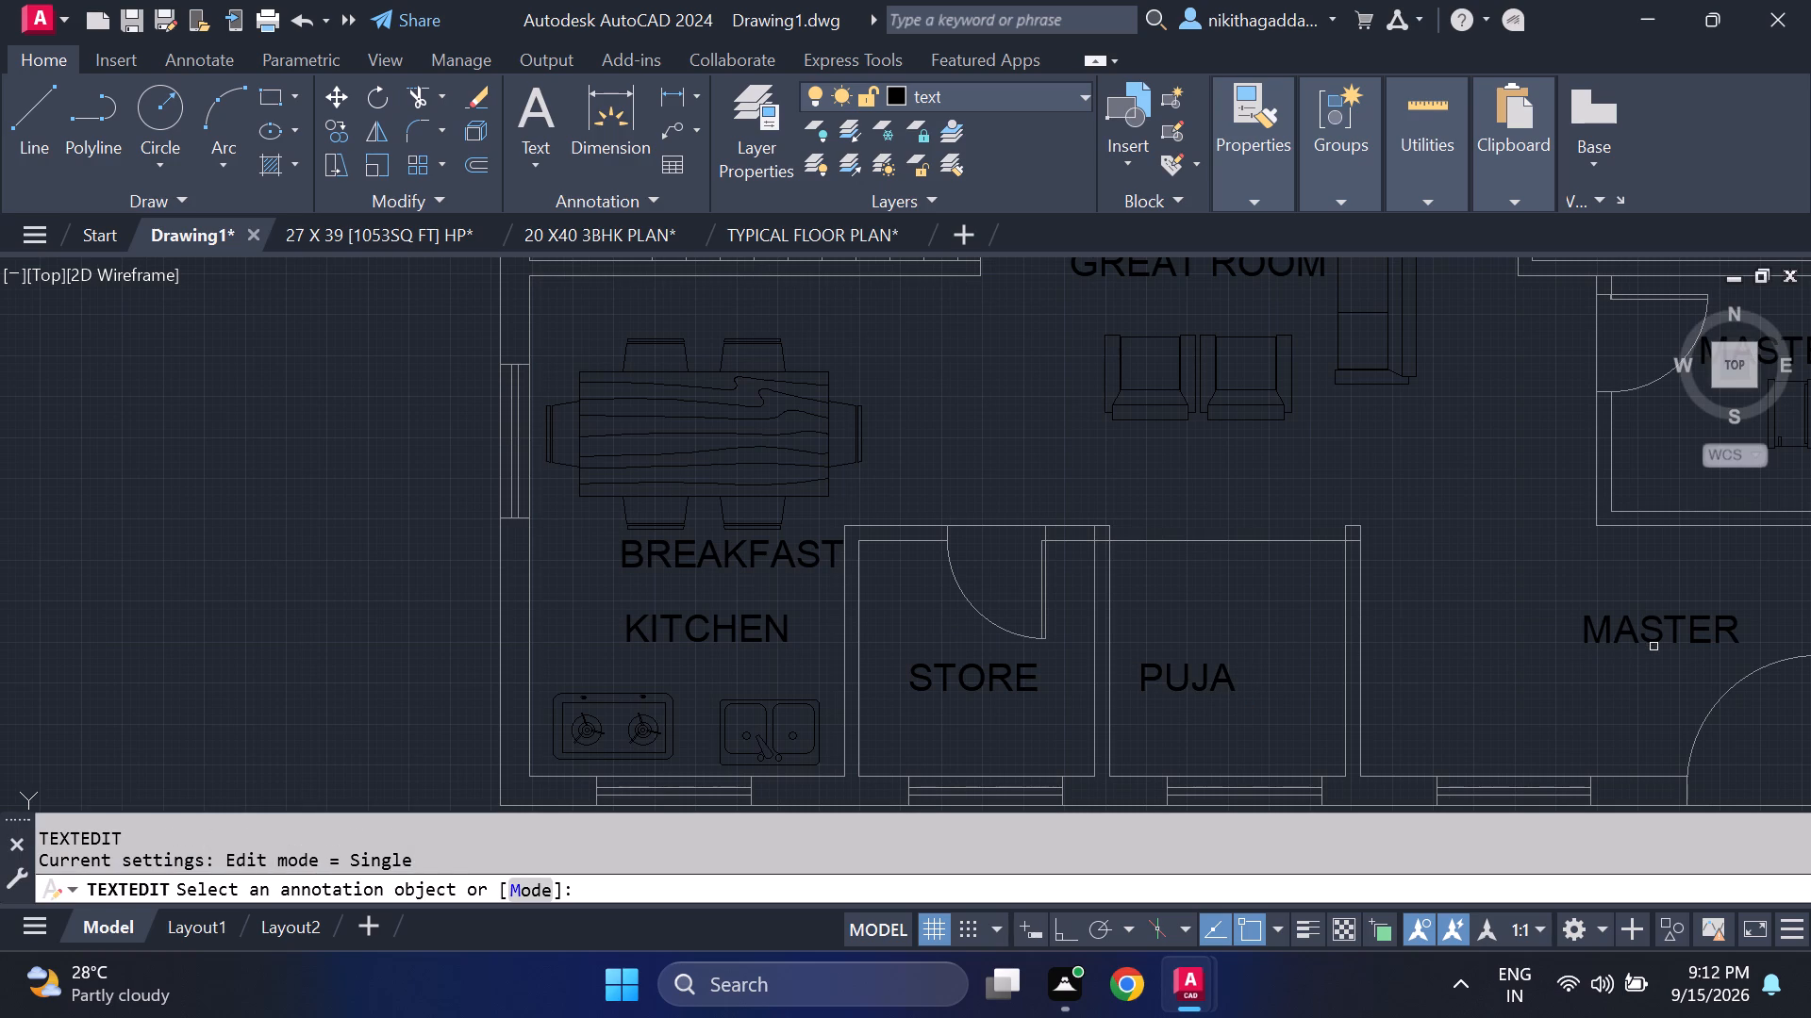
pyautogui.click(1670, 622)
pyautogui.press('Delete')
pyautogui.write('ENTRANCE')
pyautogui.press('Return')
# Change the "MASTER" text in the small eastern toilet north of the entrance to "BATH".
pyautogui.press('Return')
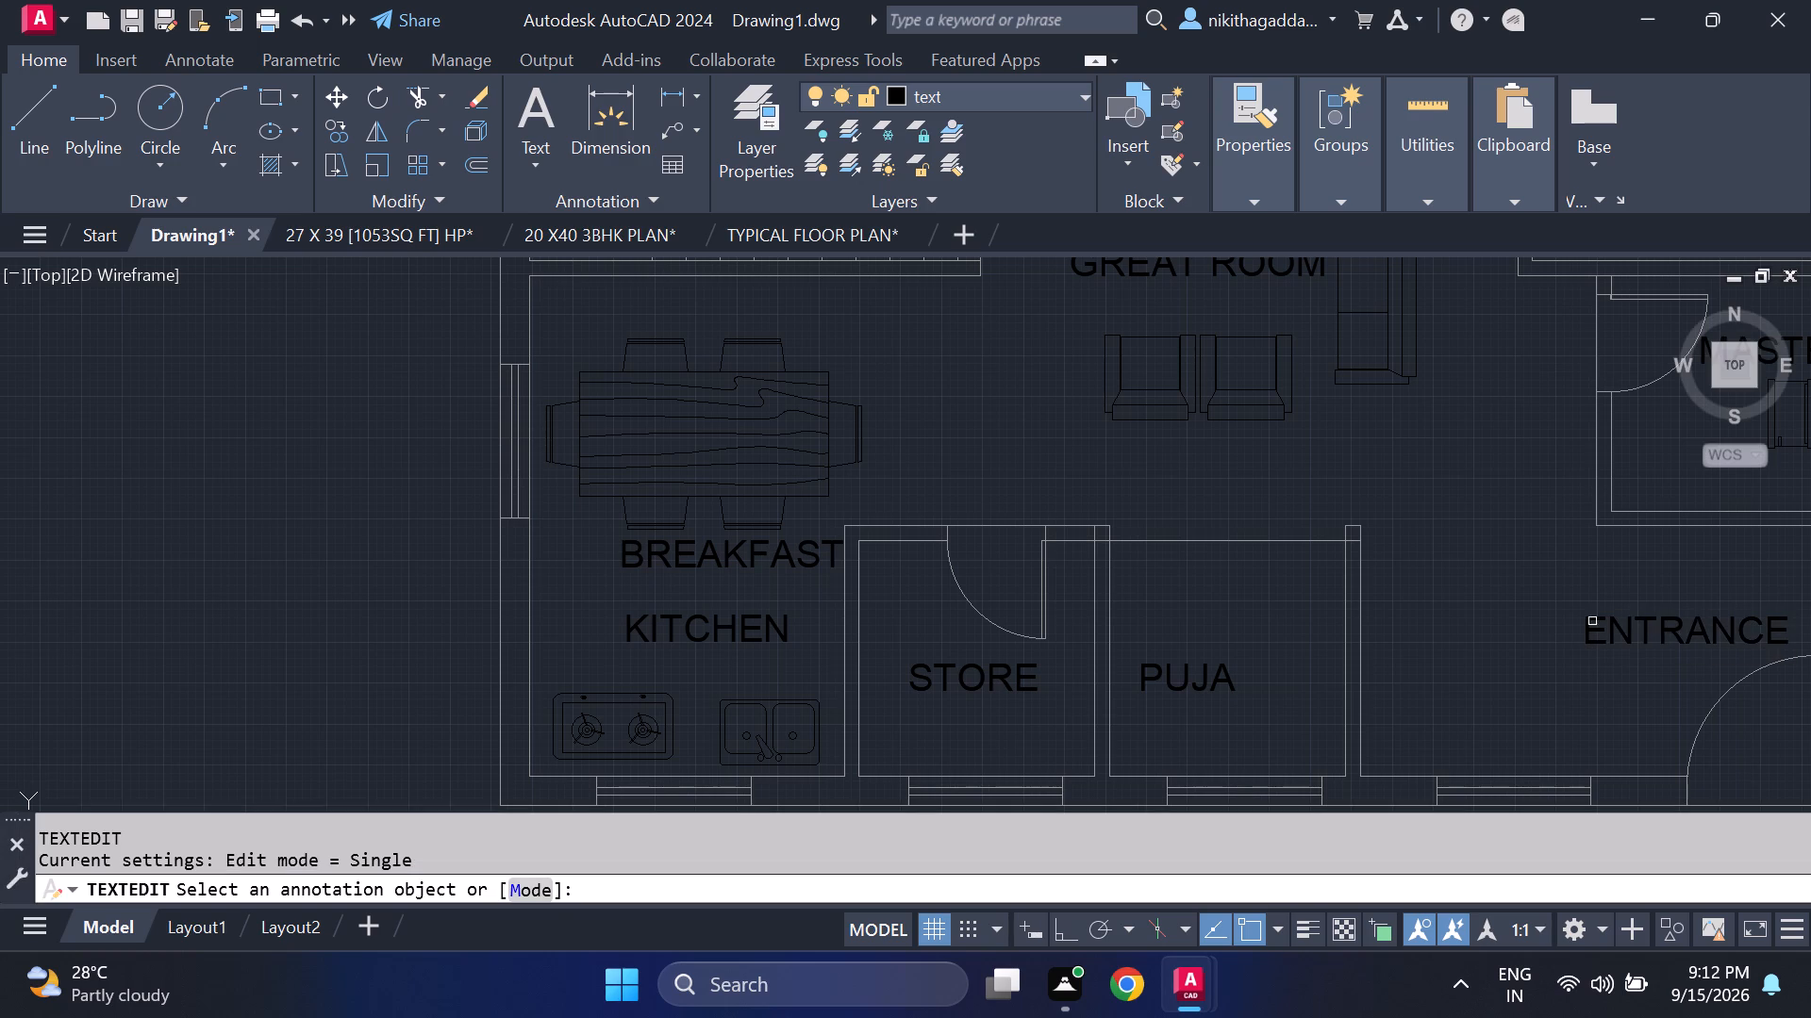
pyautogui.scroll(-2, 1530, 620)
pyautogui.moveTo(1530, 620); pyautogui.dragTo(1397, 673, button='middle')
pyautogui.scroll(3, 1512, 572)
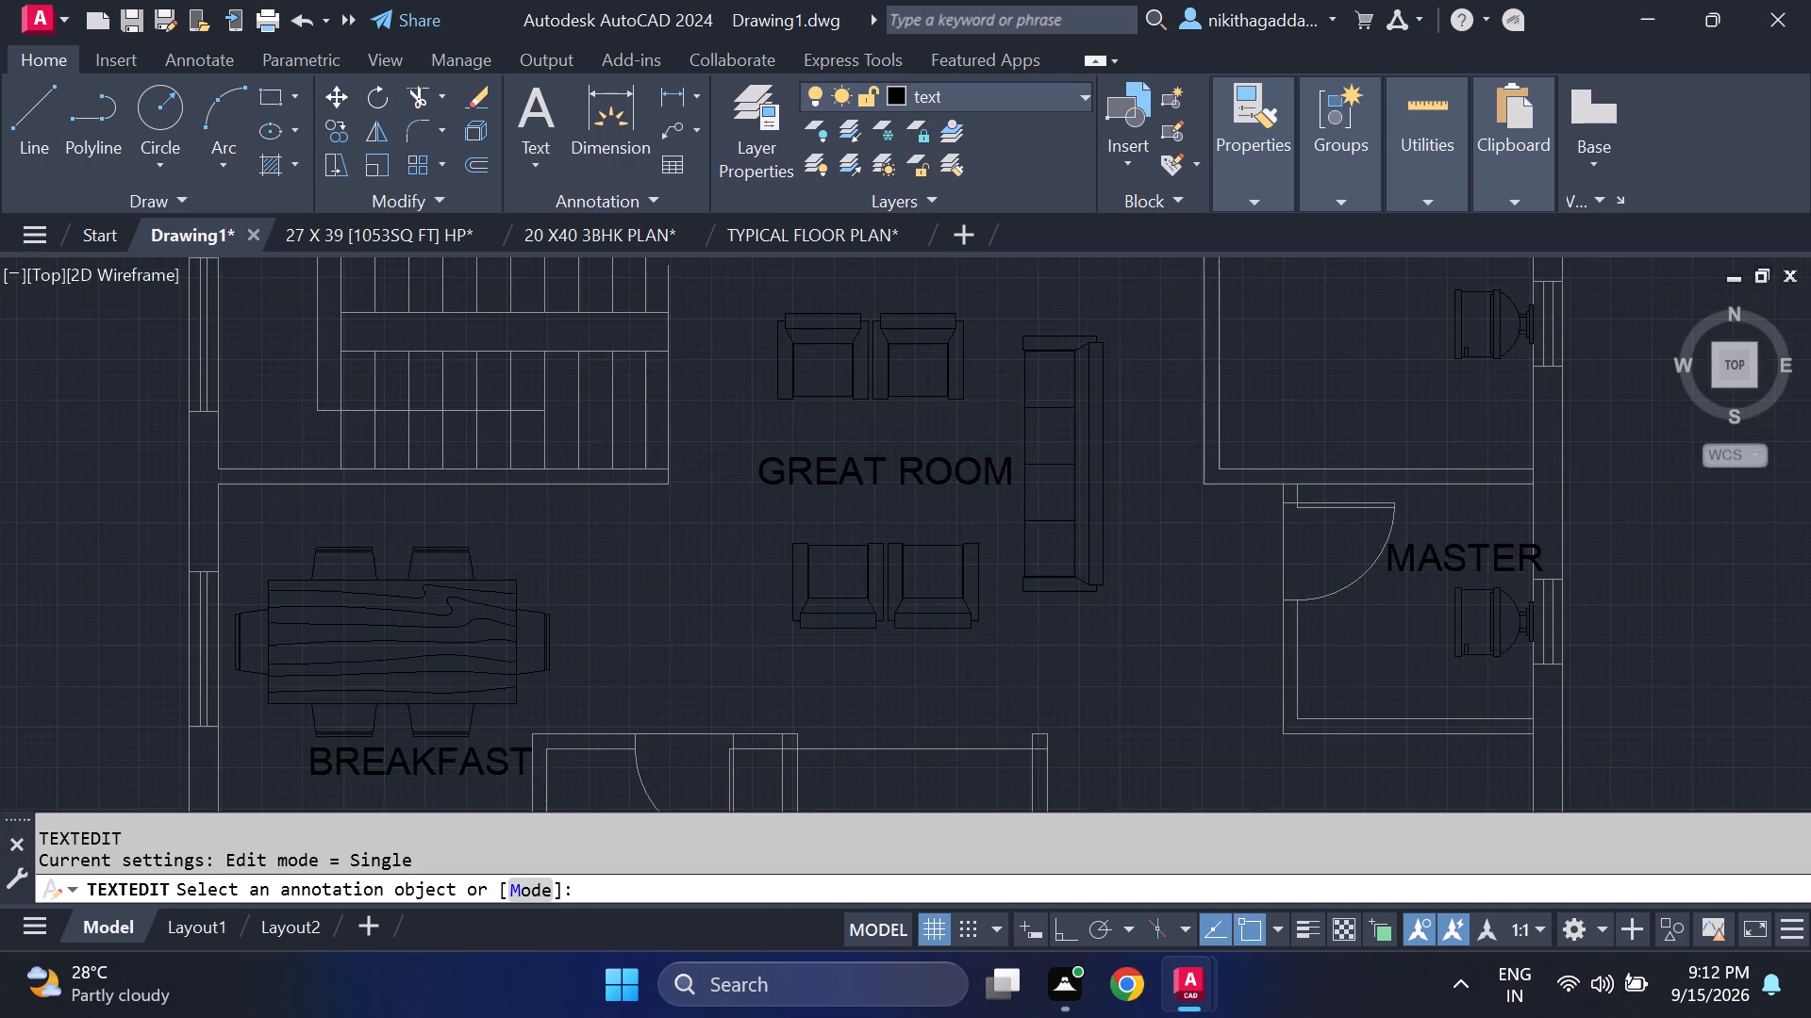
pyautogui.click(1508, 558)
pyautogui.click(1487, 550)
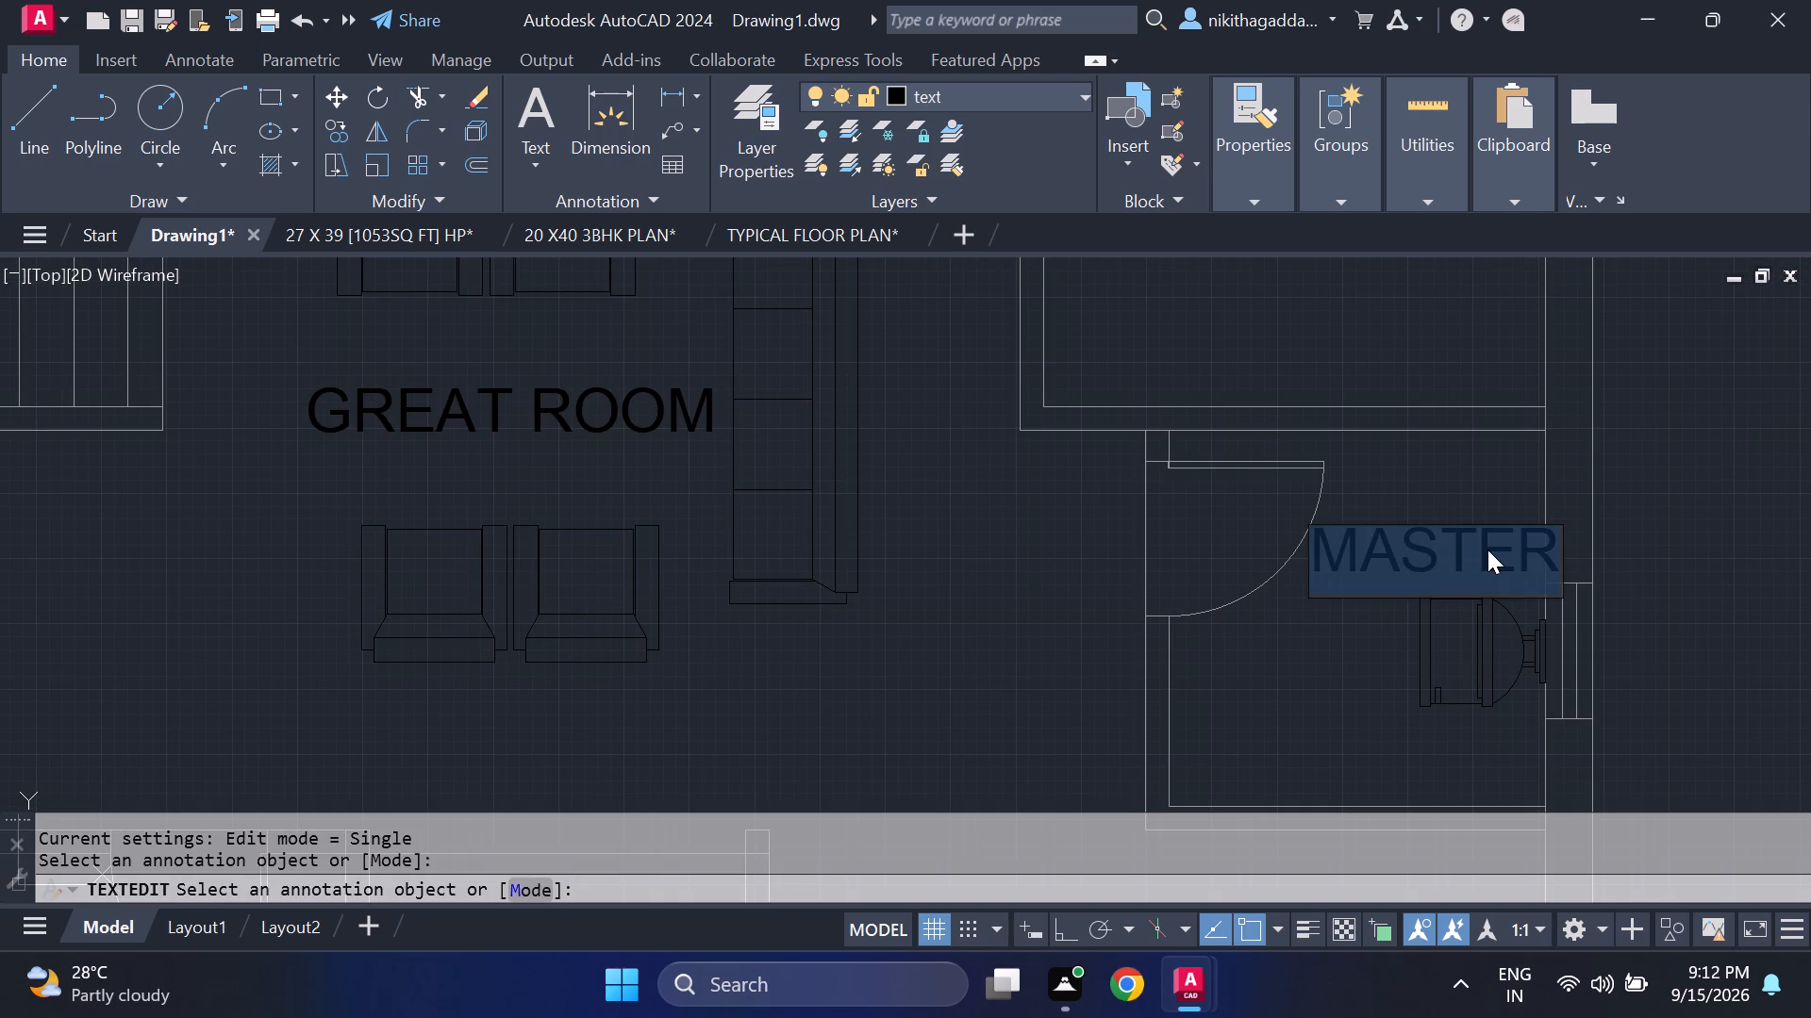
pyautogui.press('Delete')
pyautogui.write('BATH')
pyautogui.press('Return')
pyautogui.press('Return')
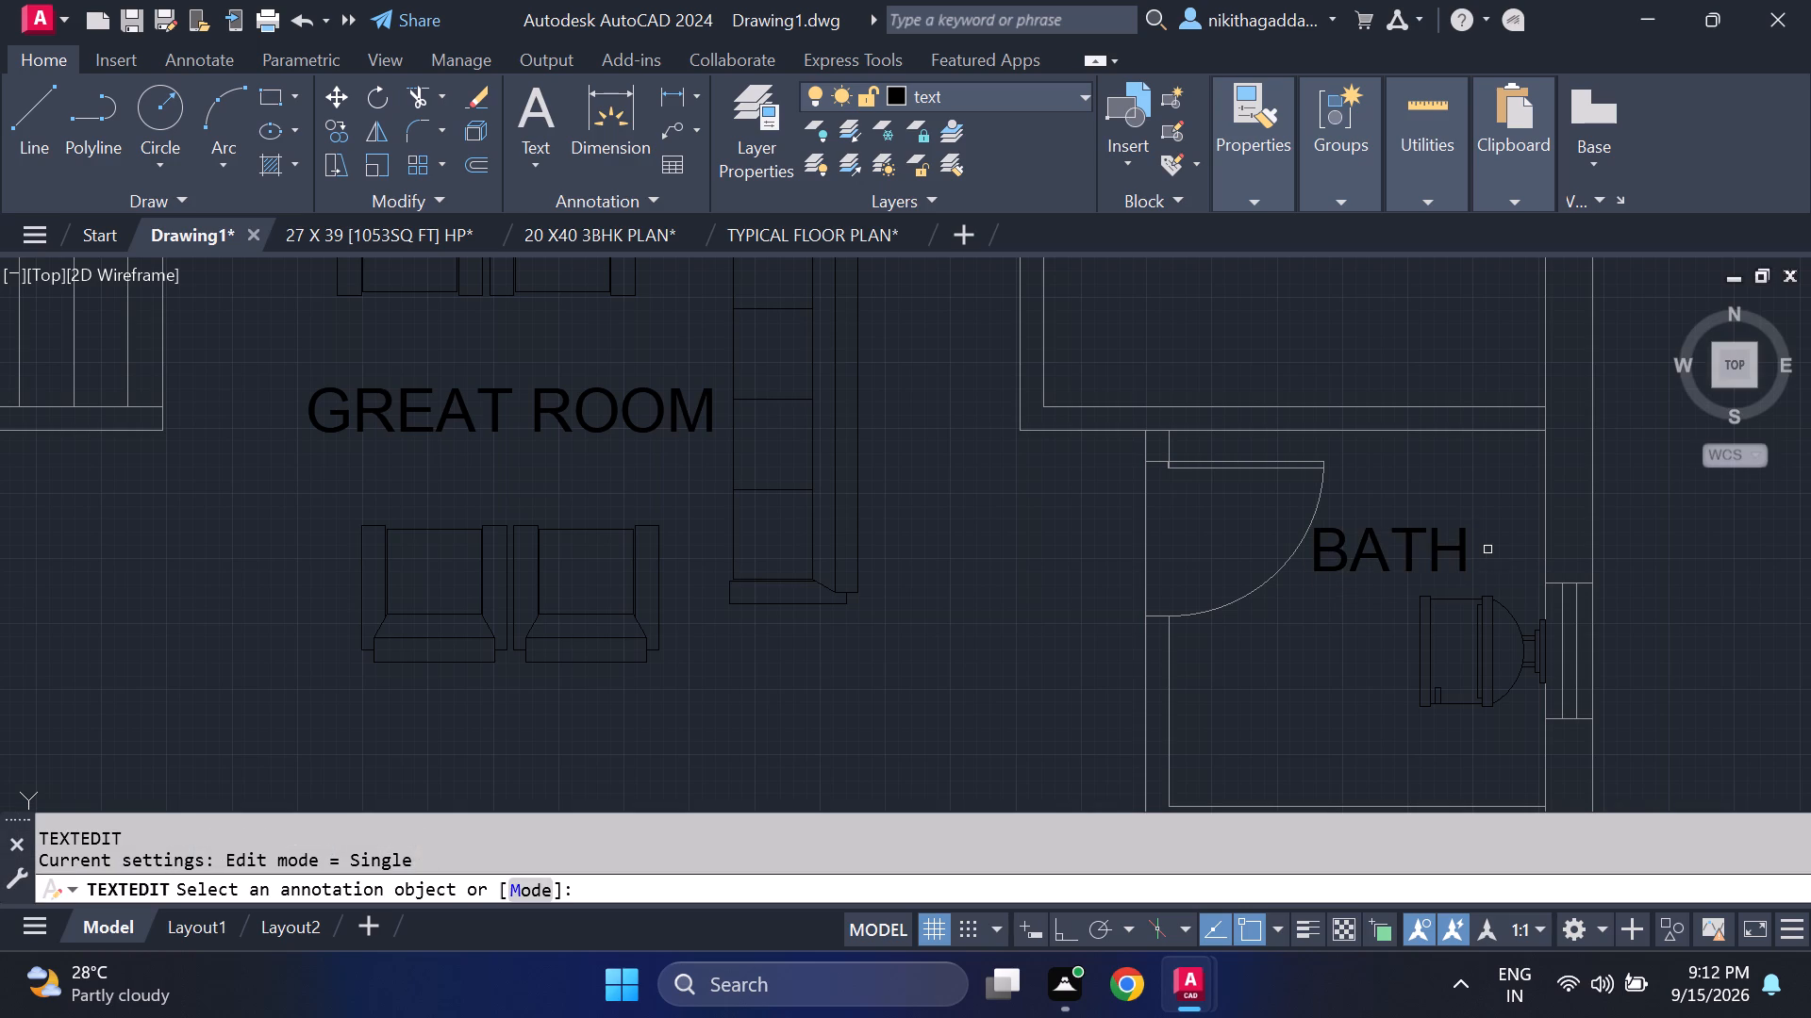
pyautogui.scroll(-2, 1468, 548)
pyautogui.moveTo(1458, 541); pyautogui.dragTo(1445, 601, button='middle')
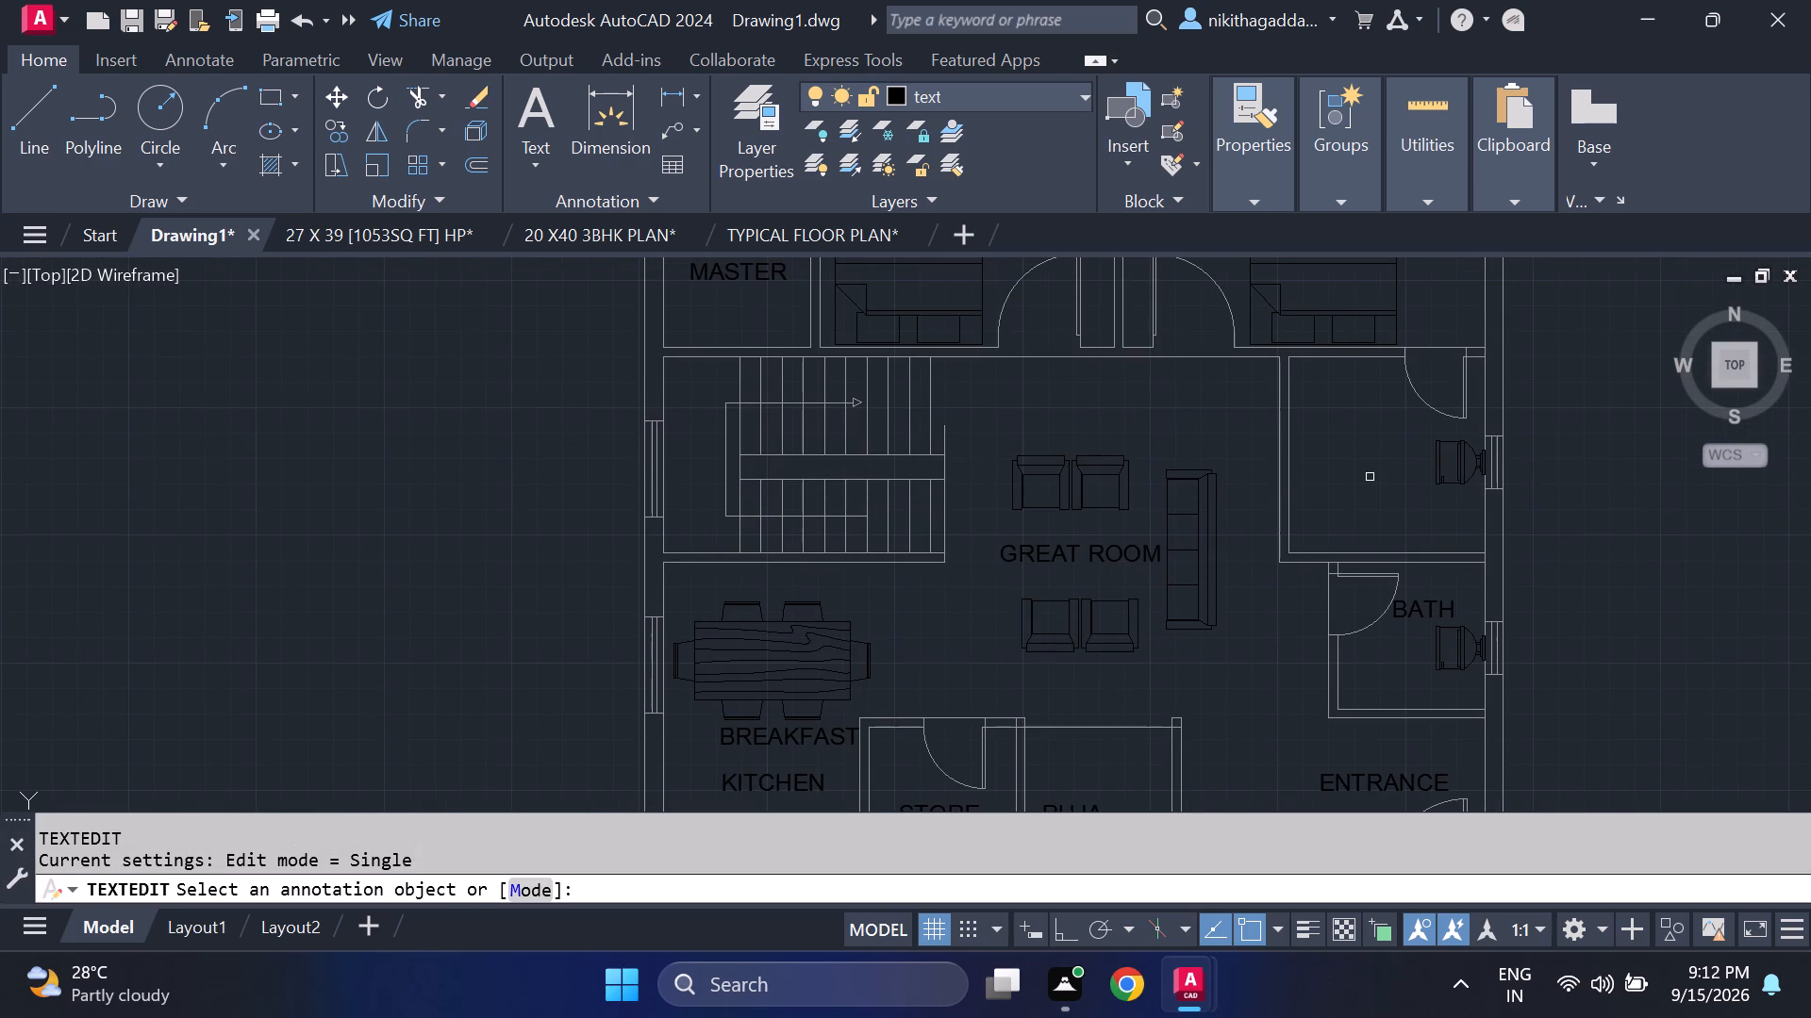
pyautogui.press('Escape')
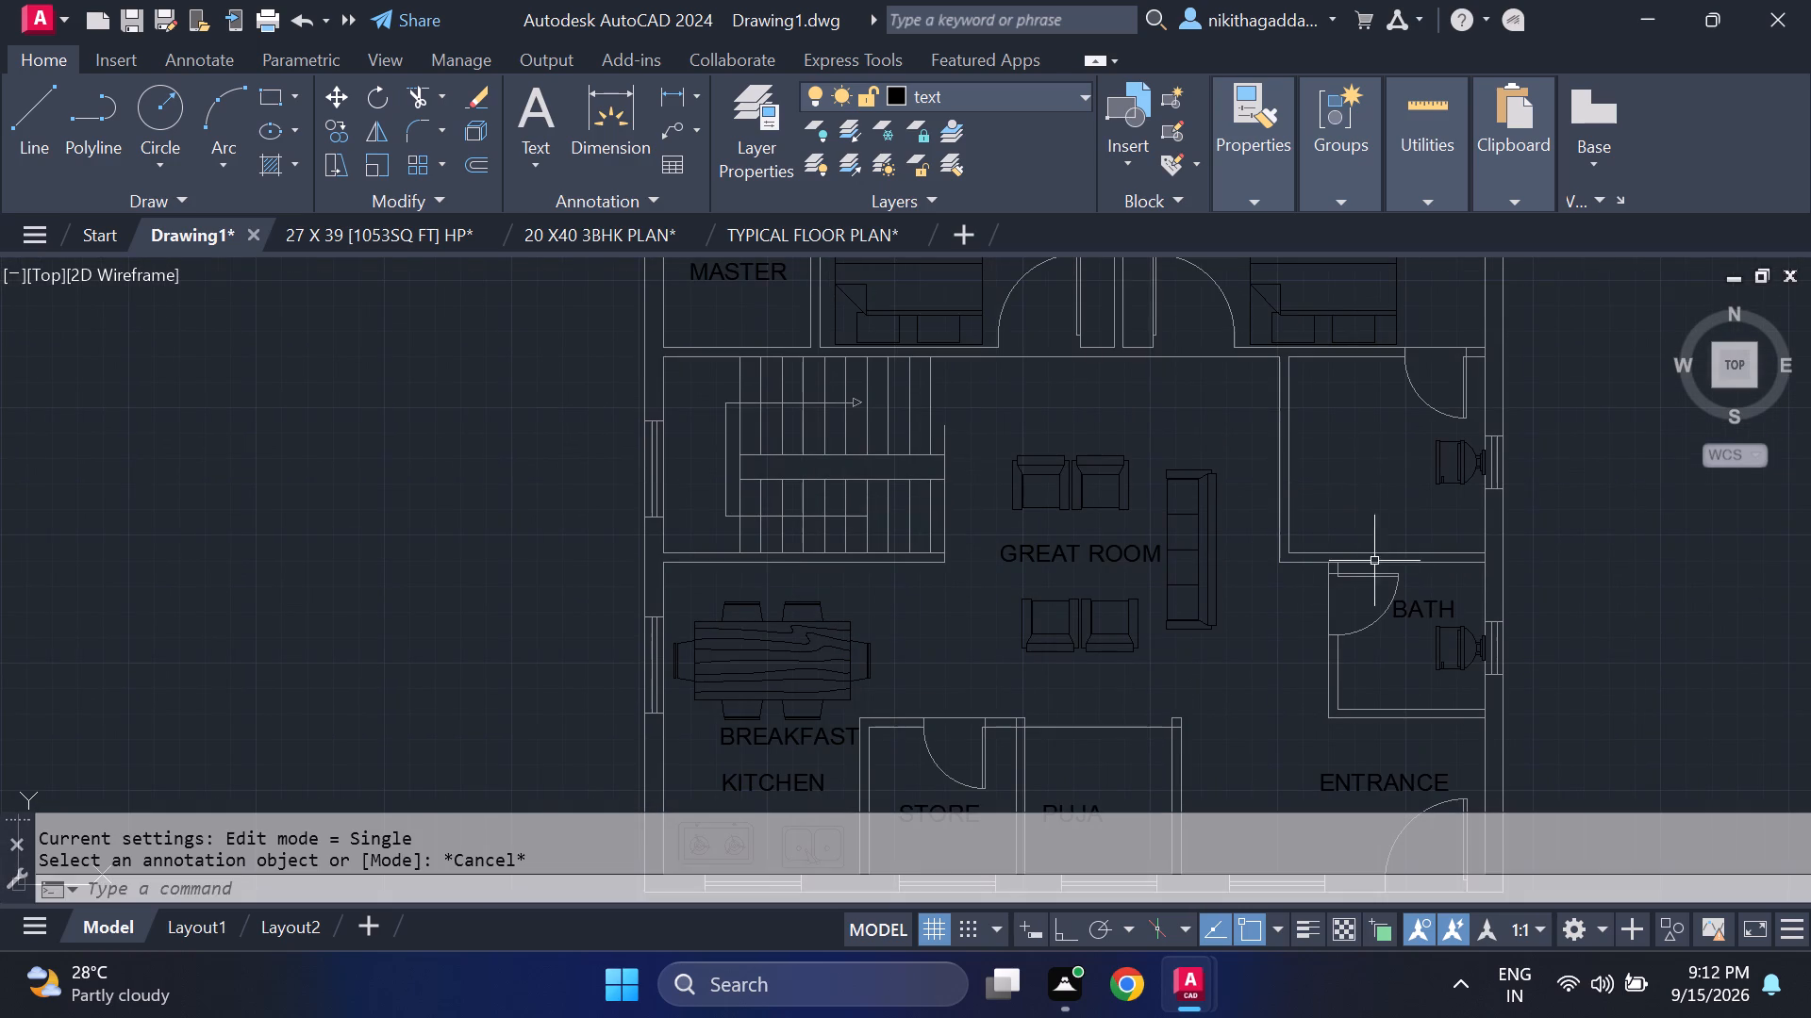
# Copy the "BATH" text into the larger eastern toilet directly to the north.
pyautogui.scroll(1, 1381, 605)
pyautogui.click(1500, 590)
pyautogui.click(1457, 621)
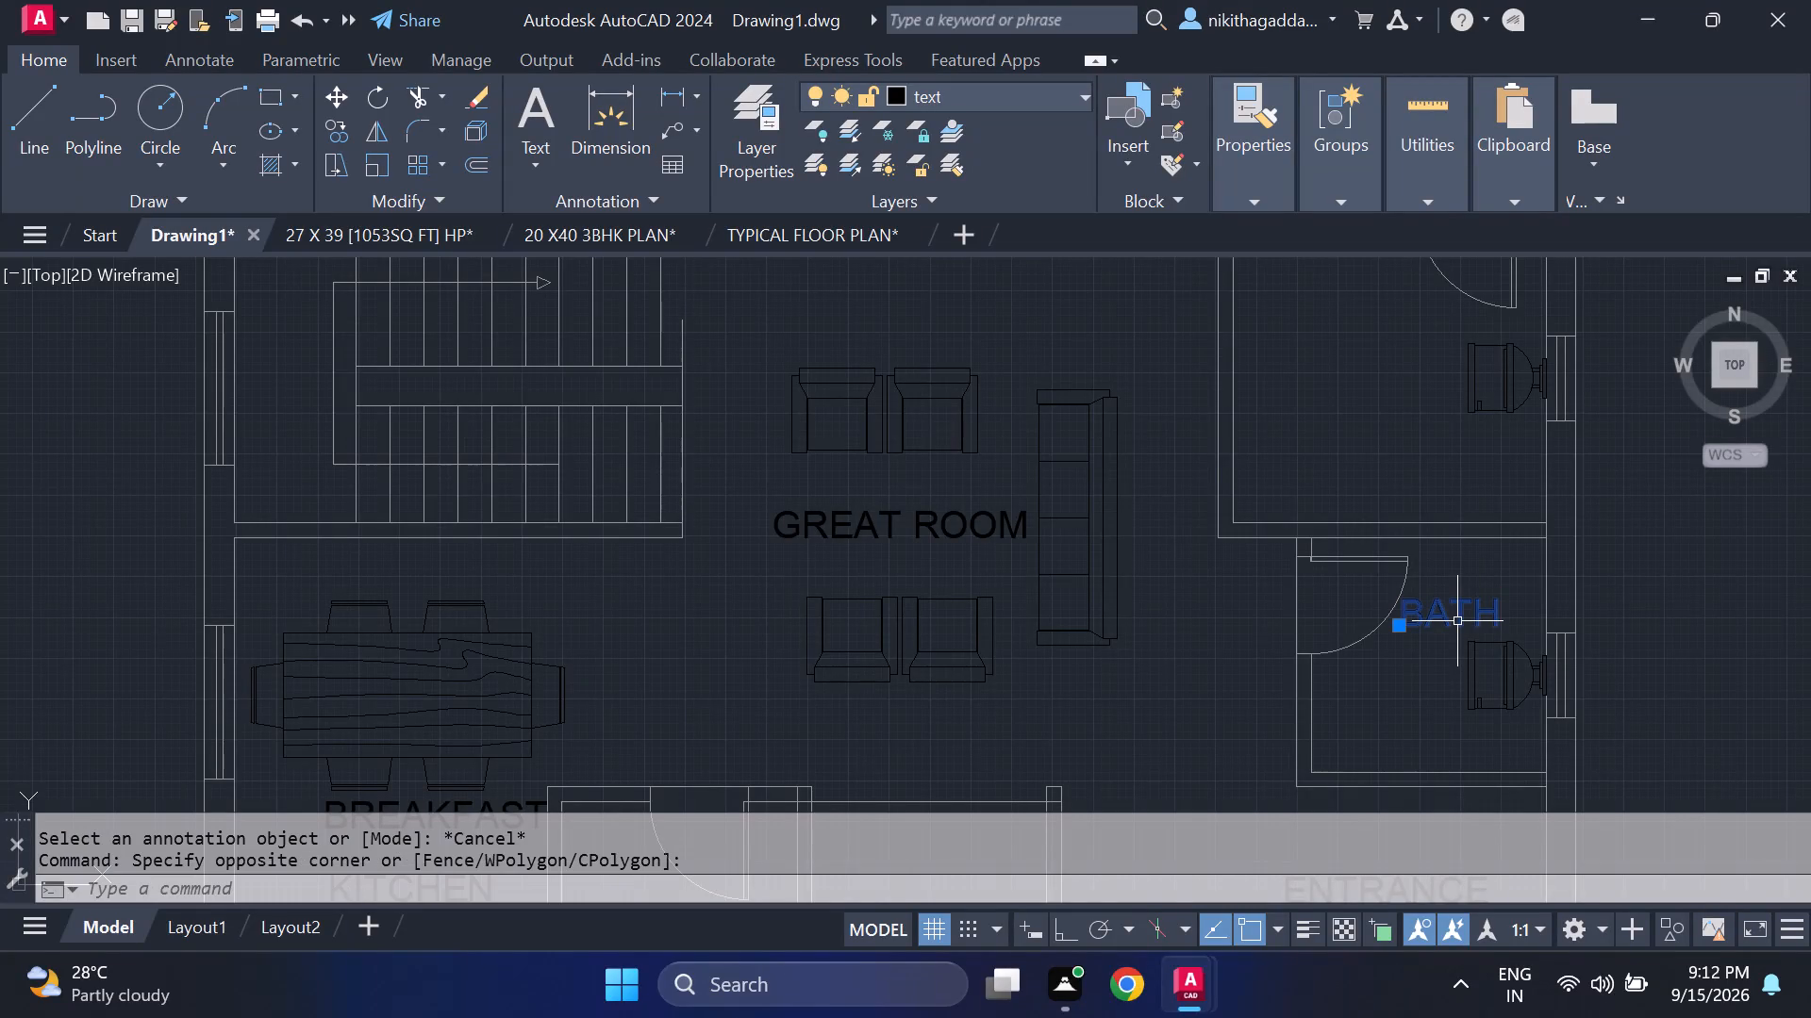
pyautogui.write('CO')
pyautogui.press('Return')
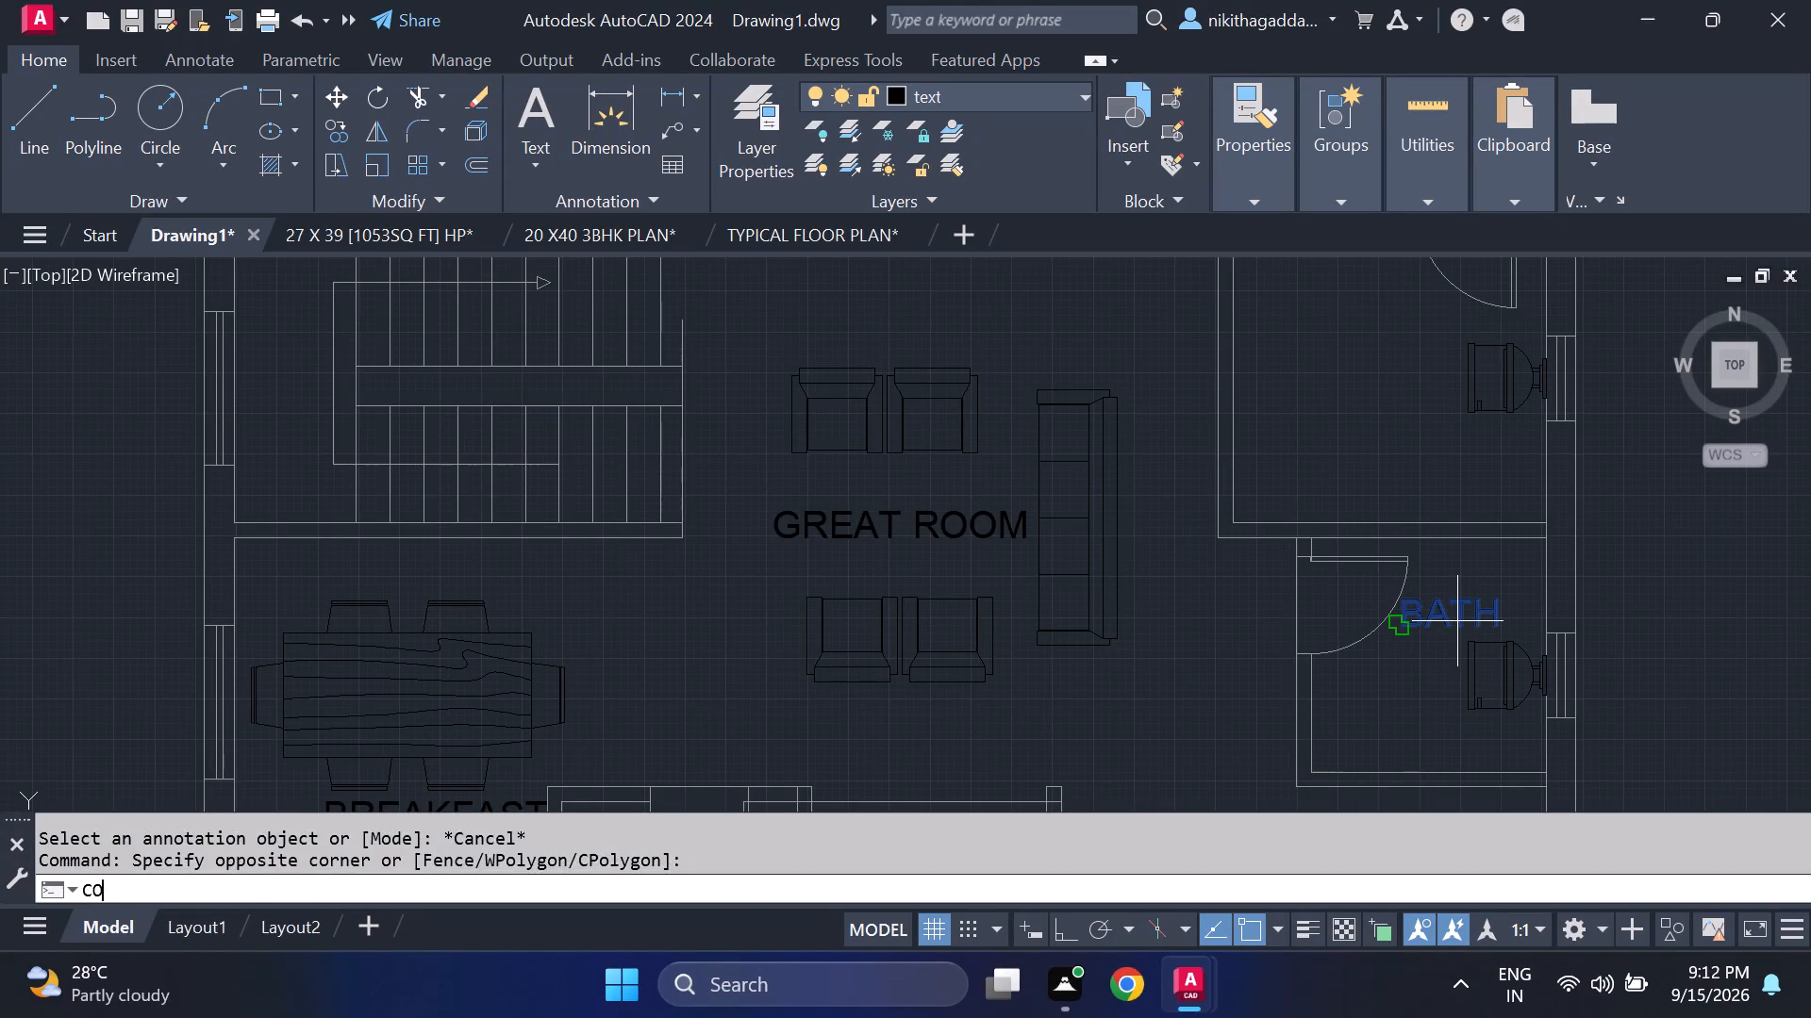
pyautogui.click(1395, 630)
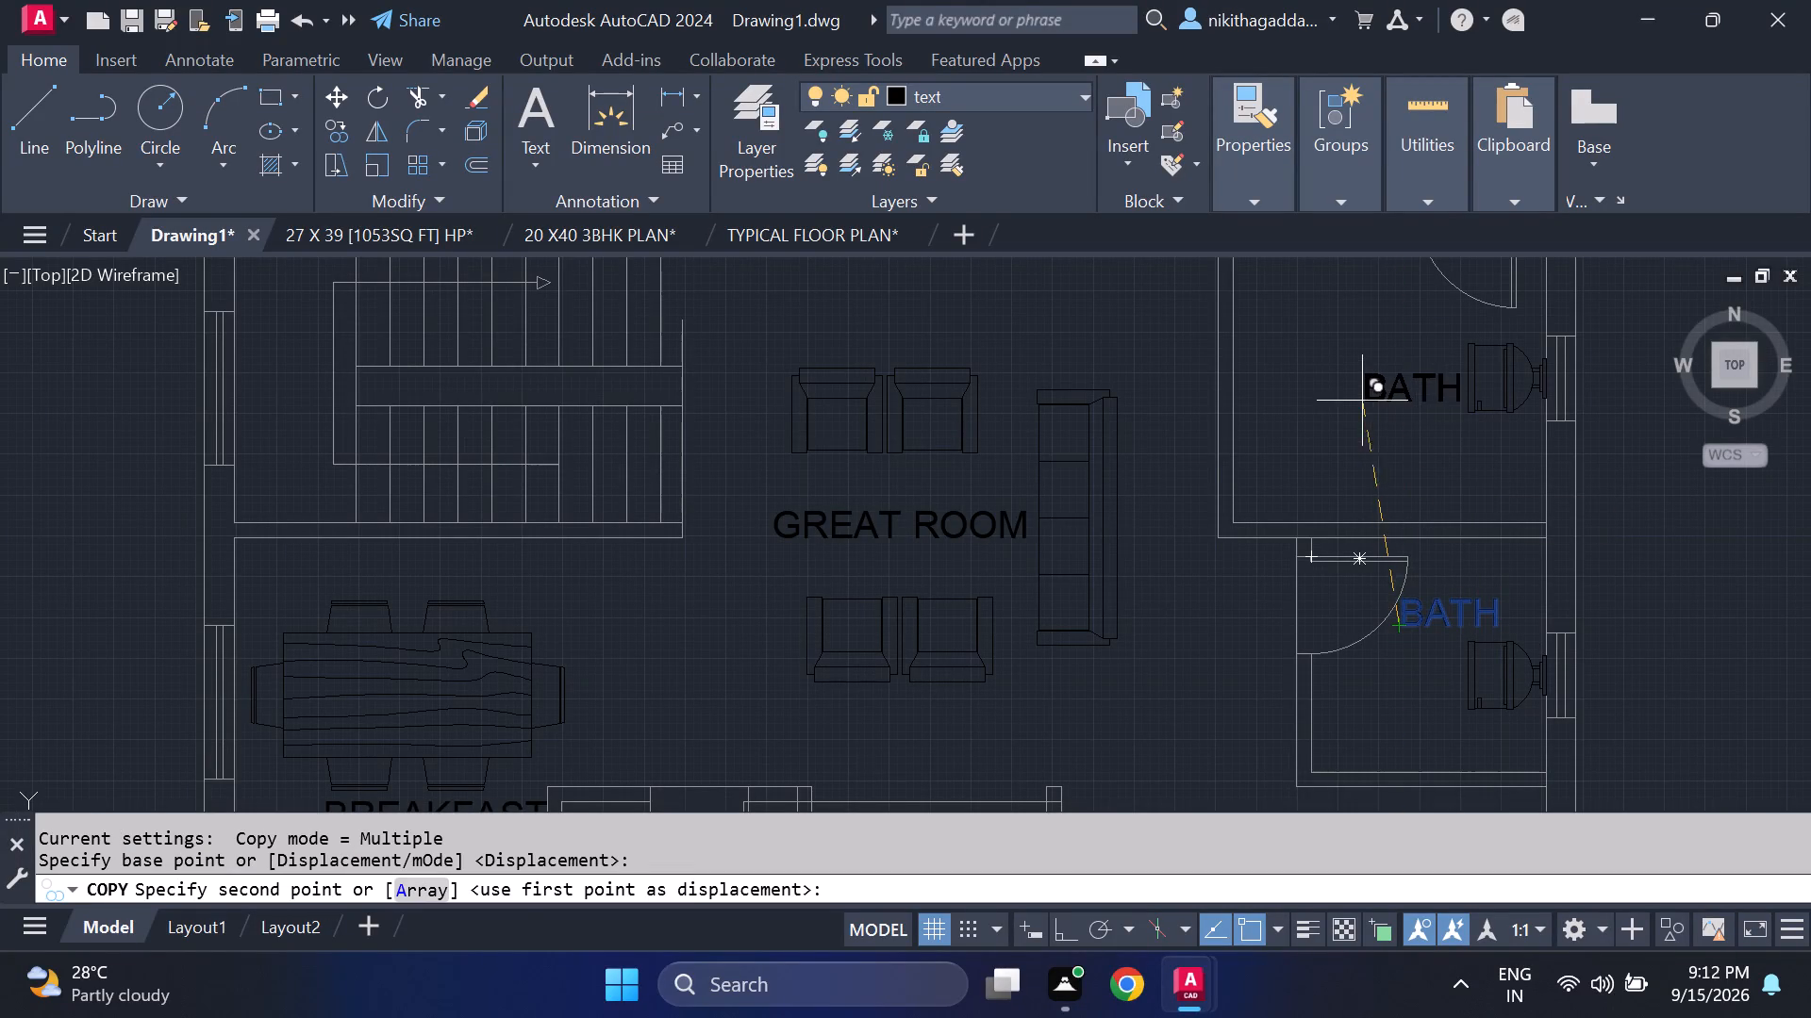
pyautogui.moveTo(1335, 395); pyautogui.dragTo(1341, 432, button='middle')
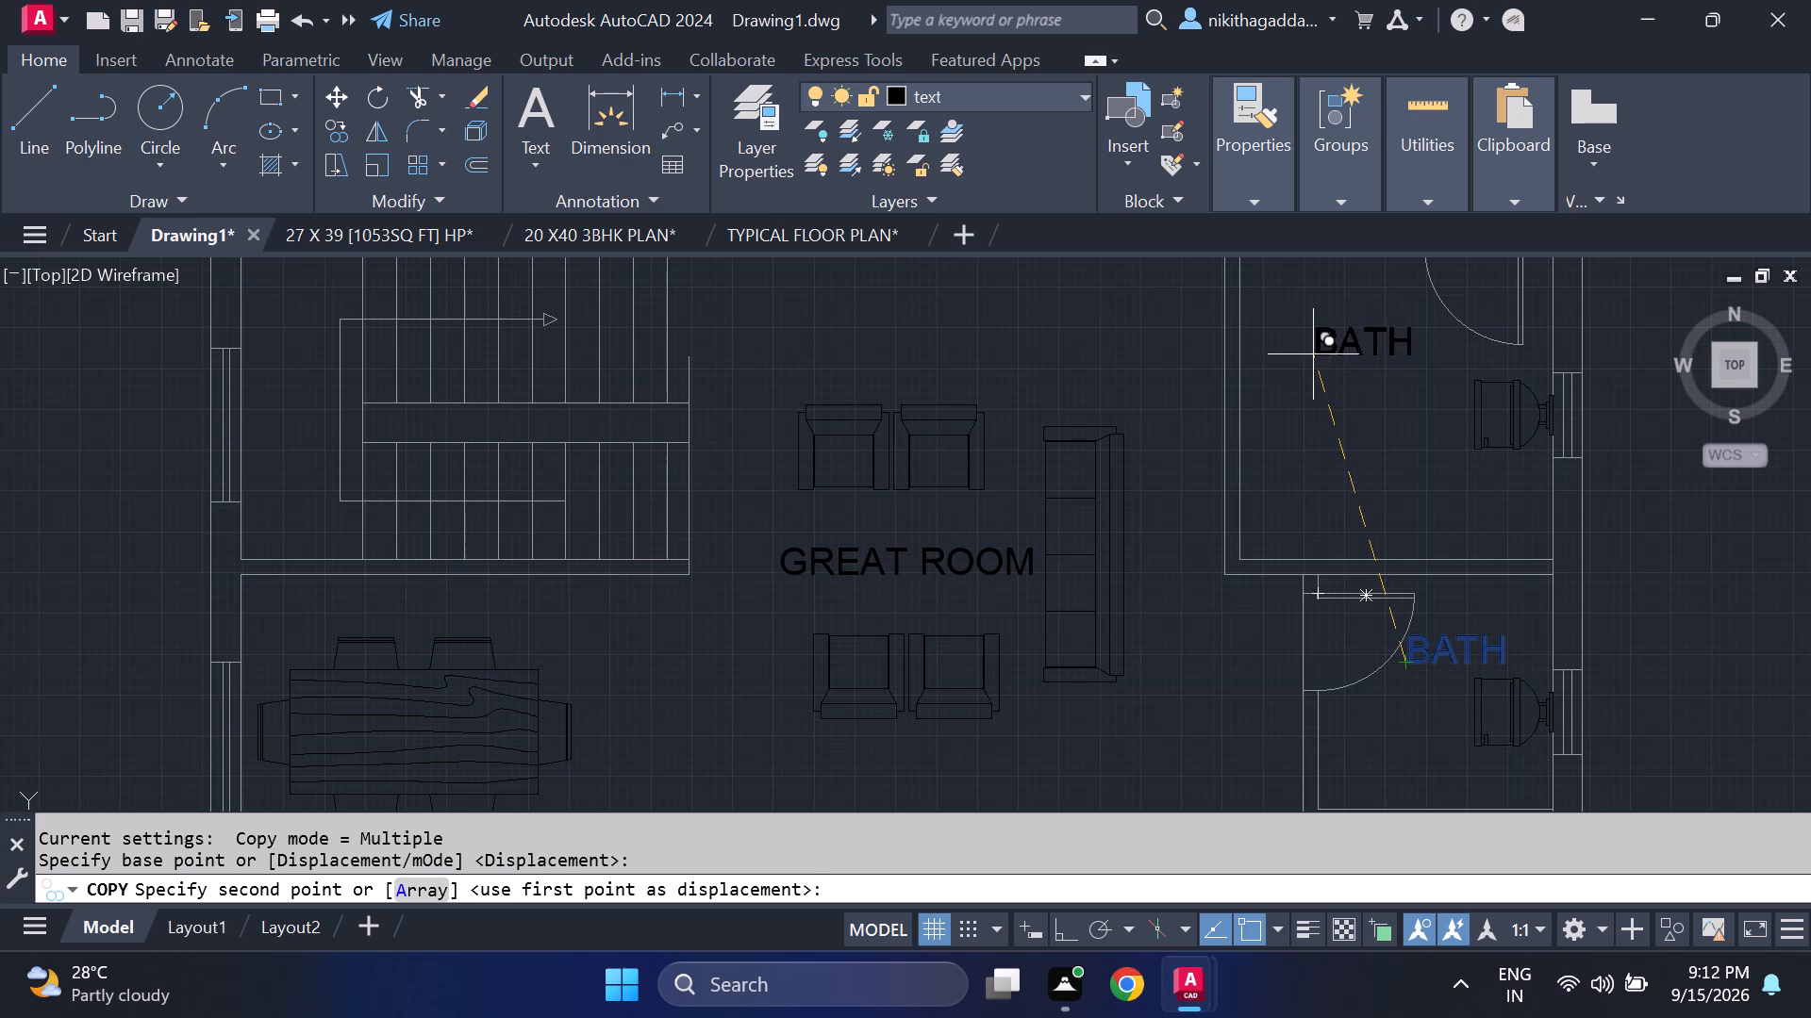
pyautogui.click(1313, 354)
pyautogui.press('Escape')
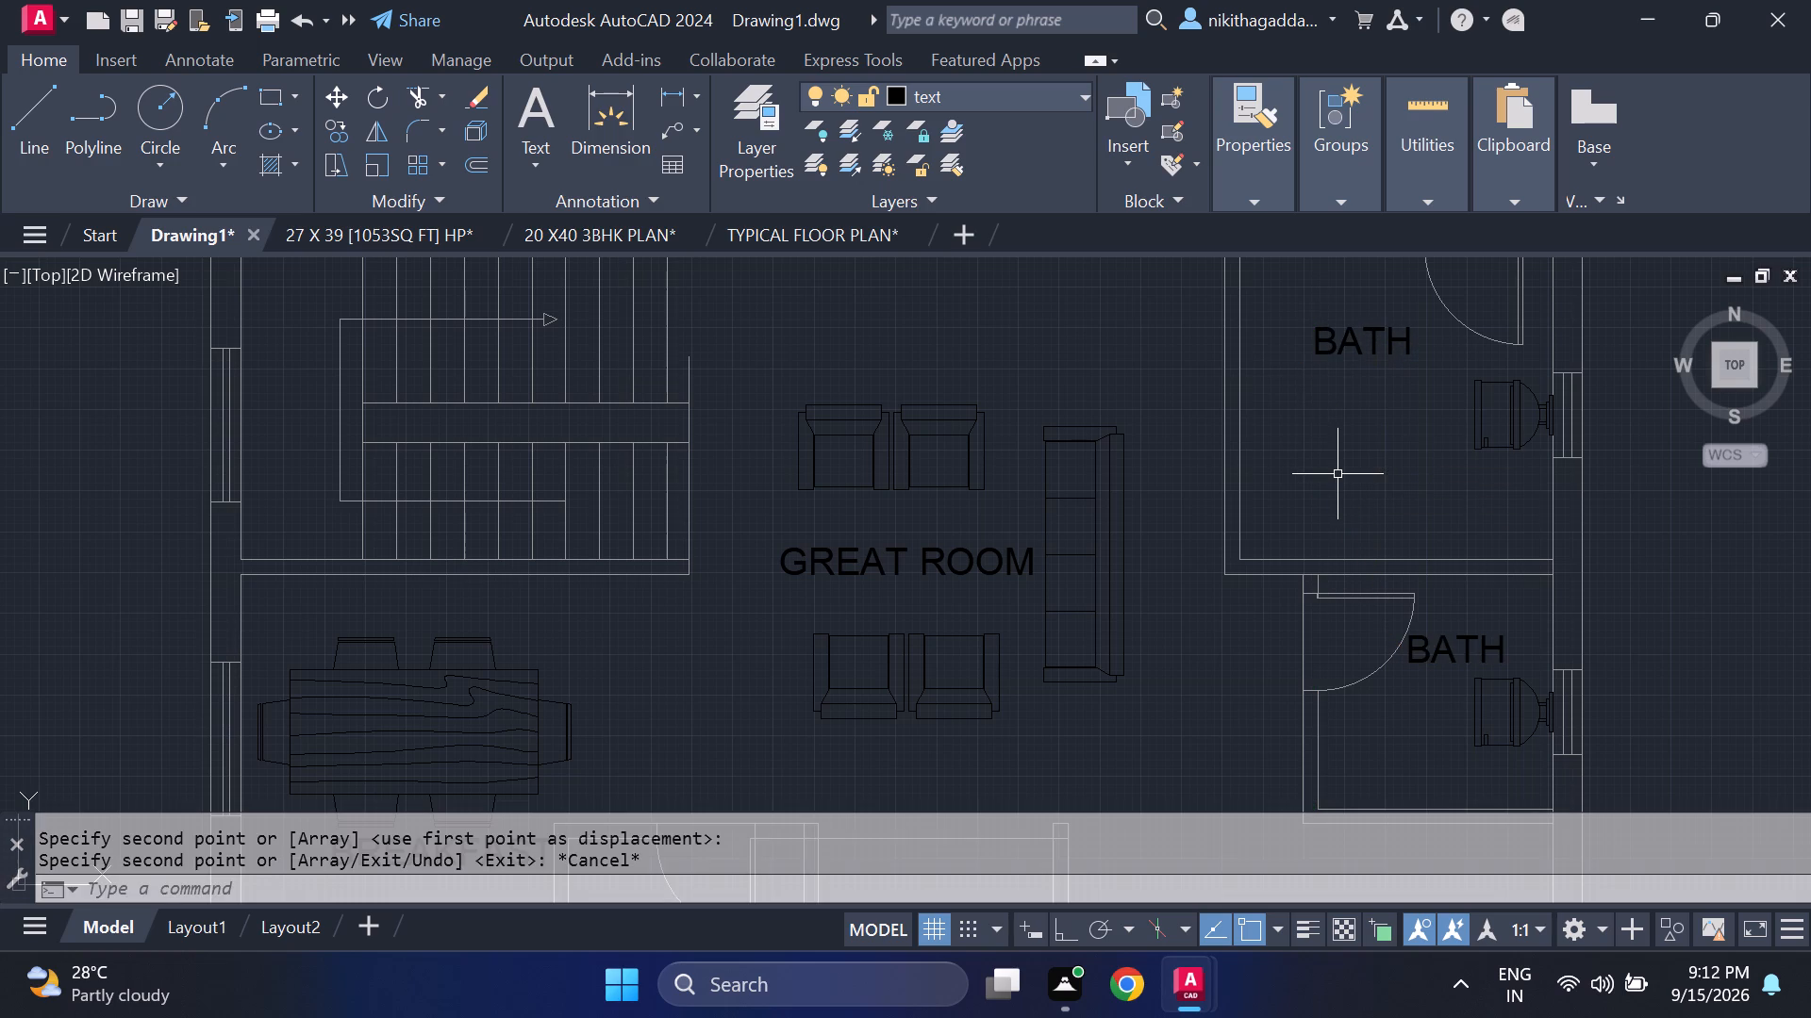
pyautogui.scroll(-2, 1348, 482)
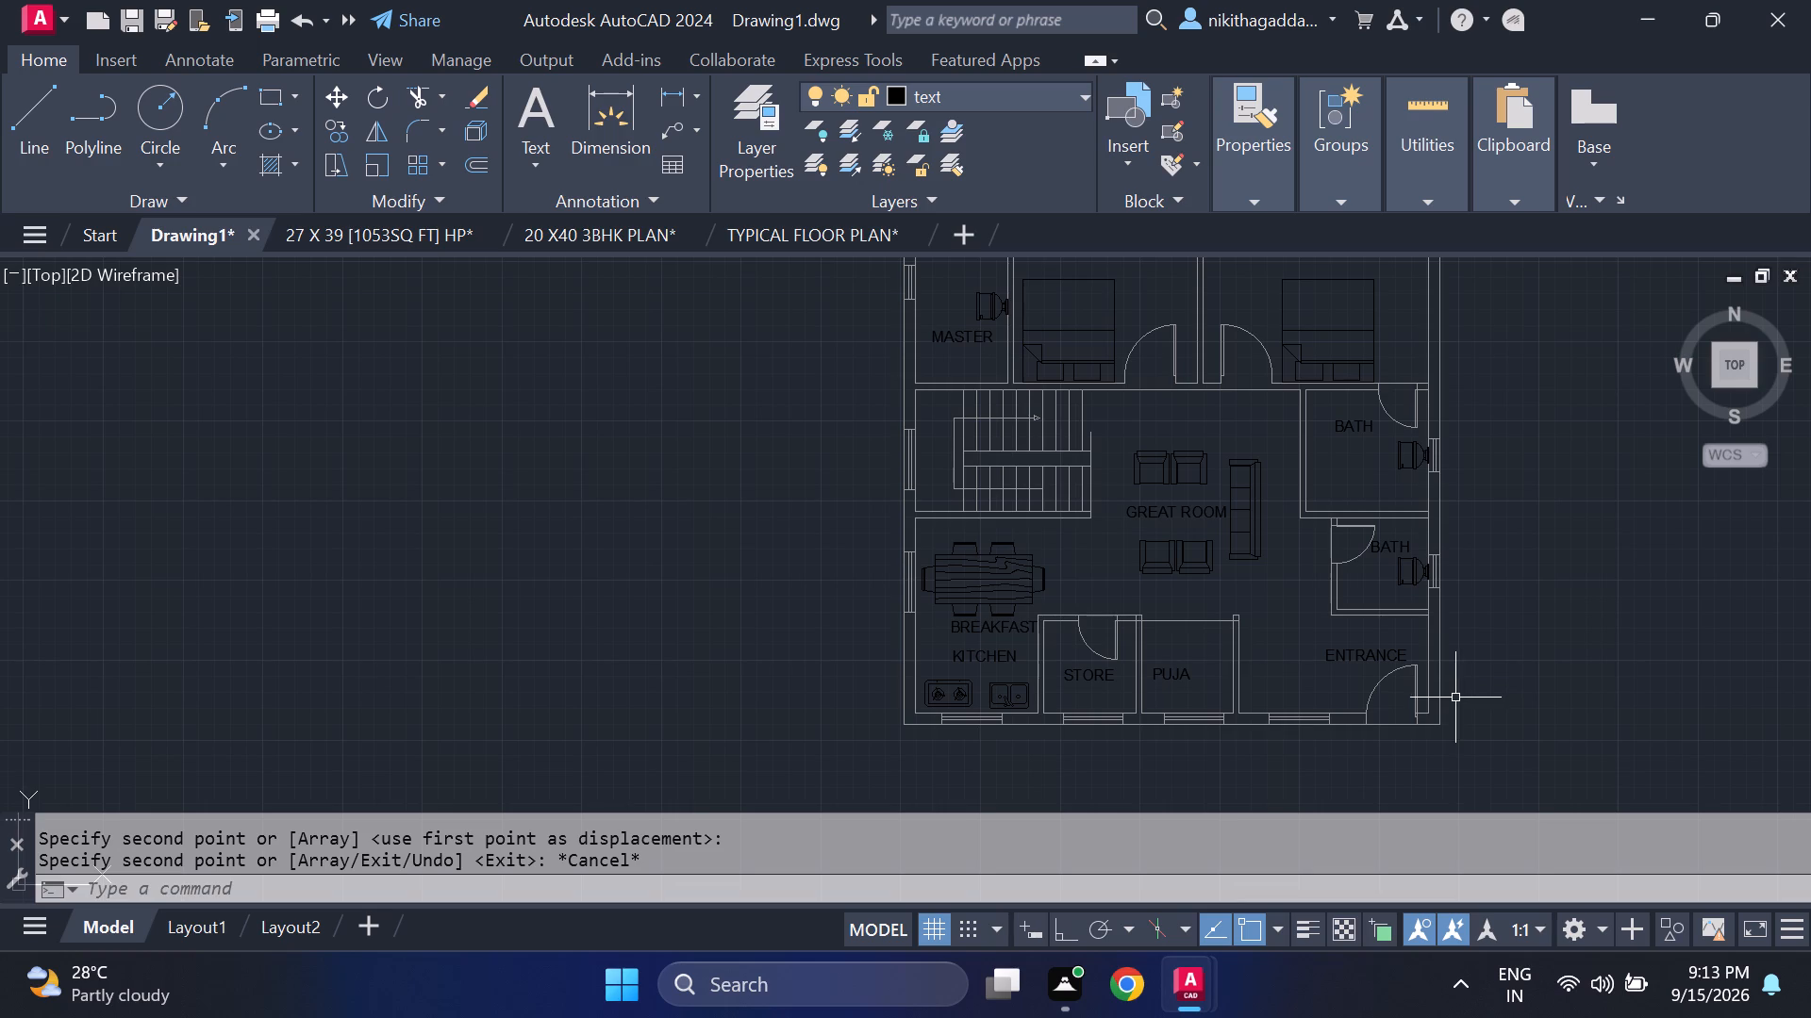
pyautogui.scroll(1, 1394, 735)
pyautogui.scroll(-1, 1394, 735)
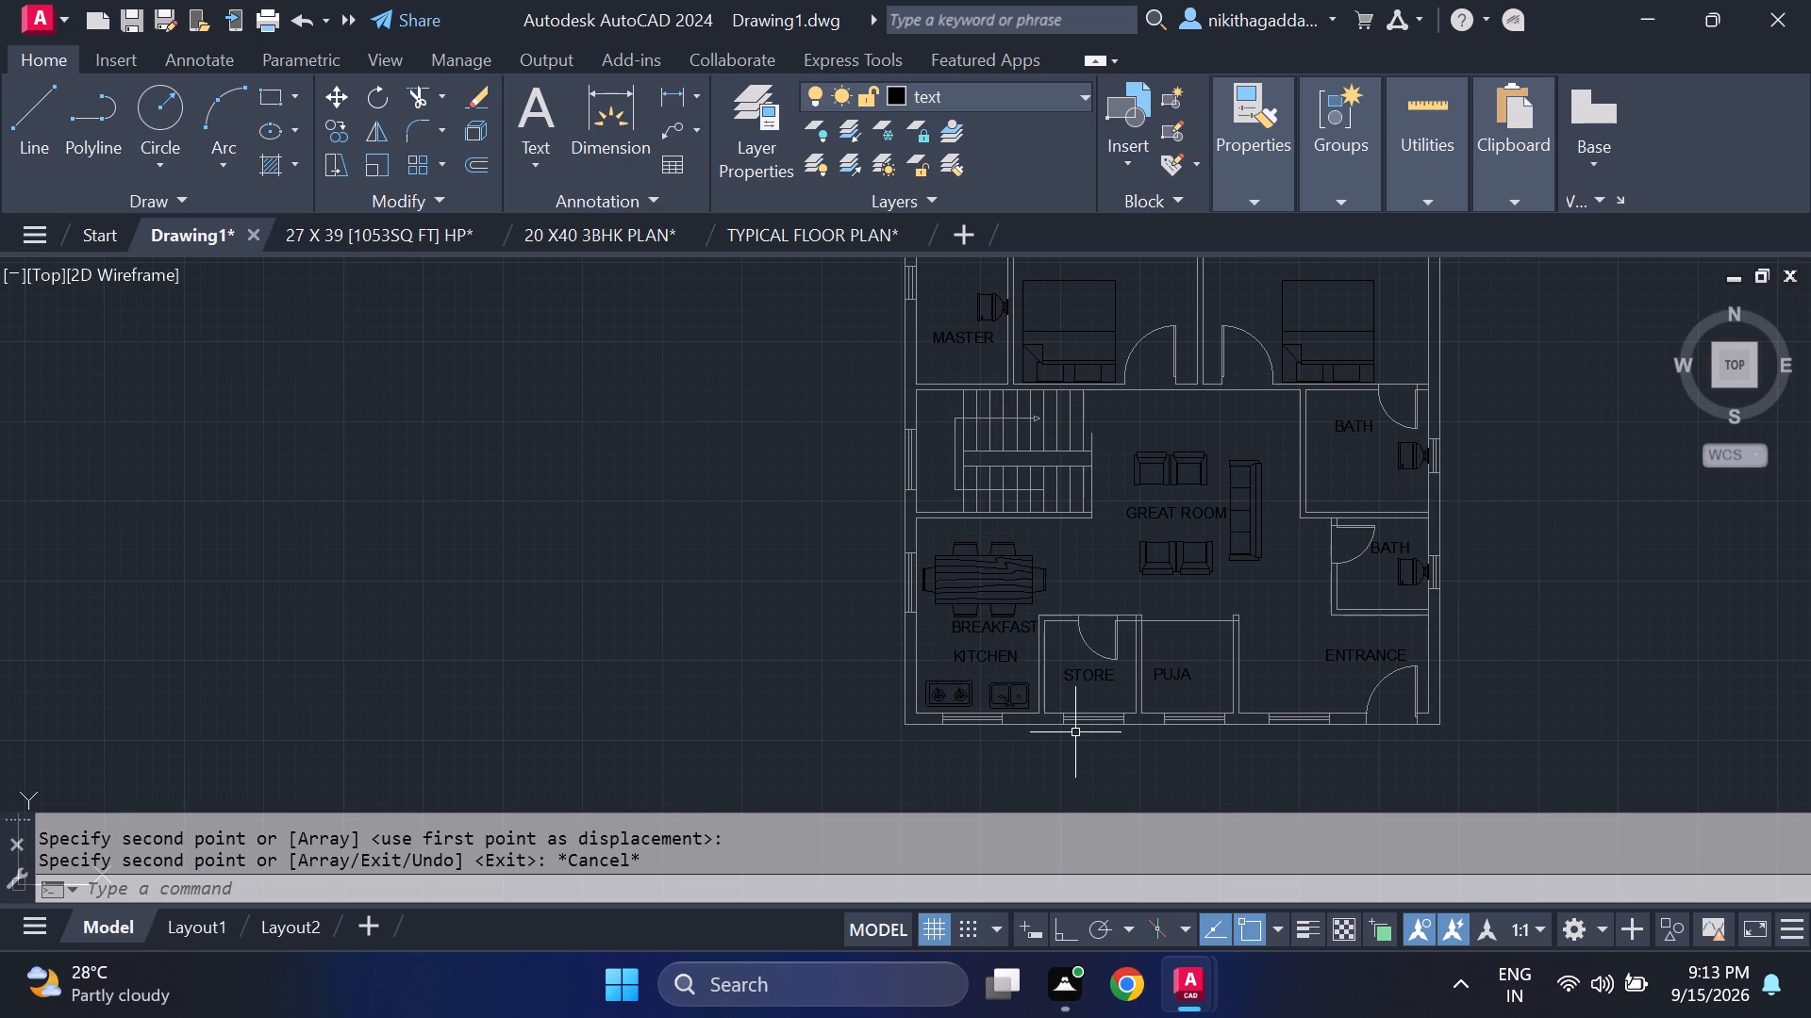
# Place single-line text "MD" inside the entrance door's swing, with height 4 and rotation 0.
pyautogui.scroll(1, 1340, 745)
pyautogui.moveTo(1403, 741); pyautogui.dragTo(1123, 714, button='middle')
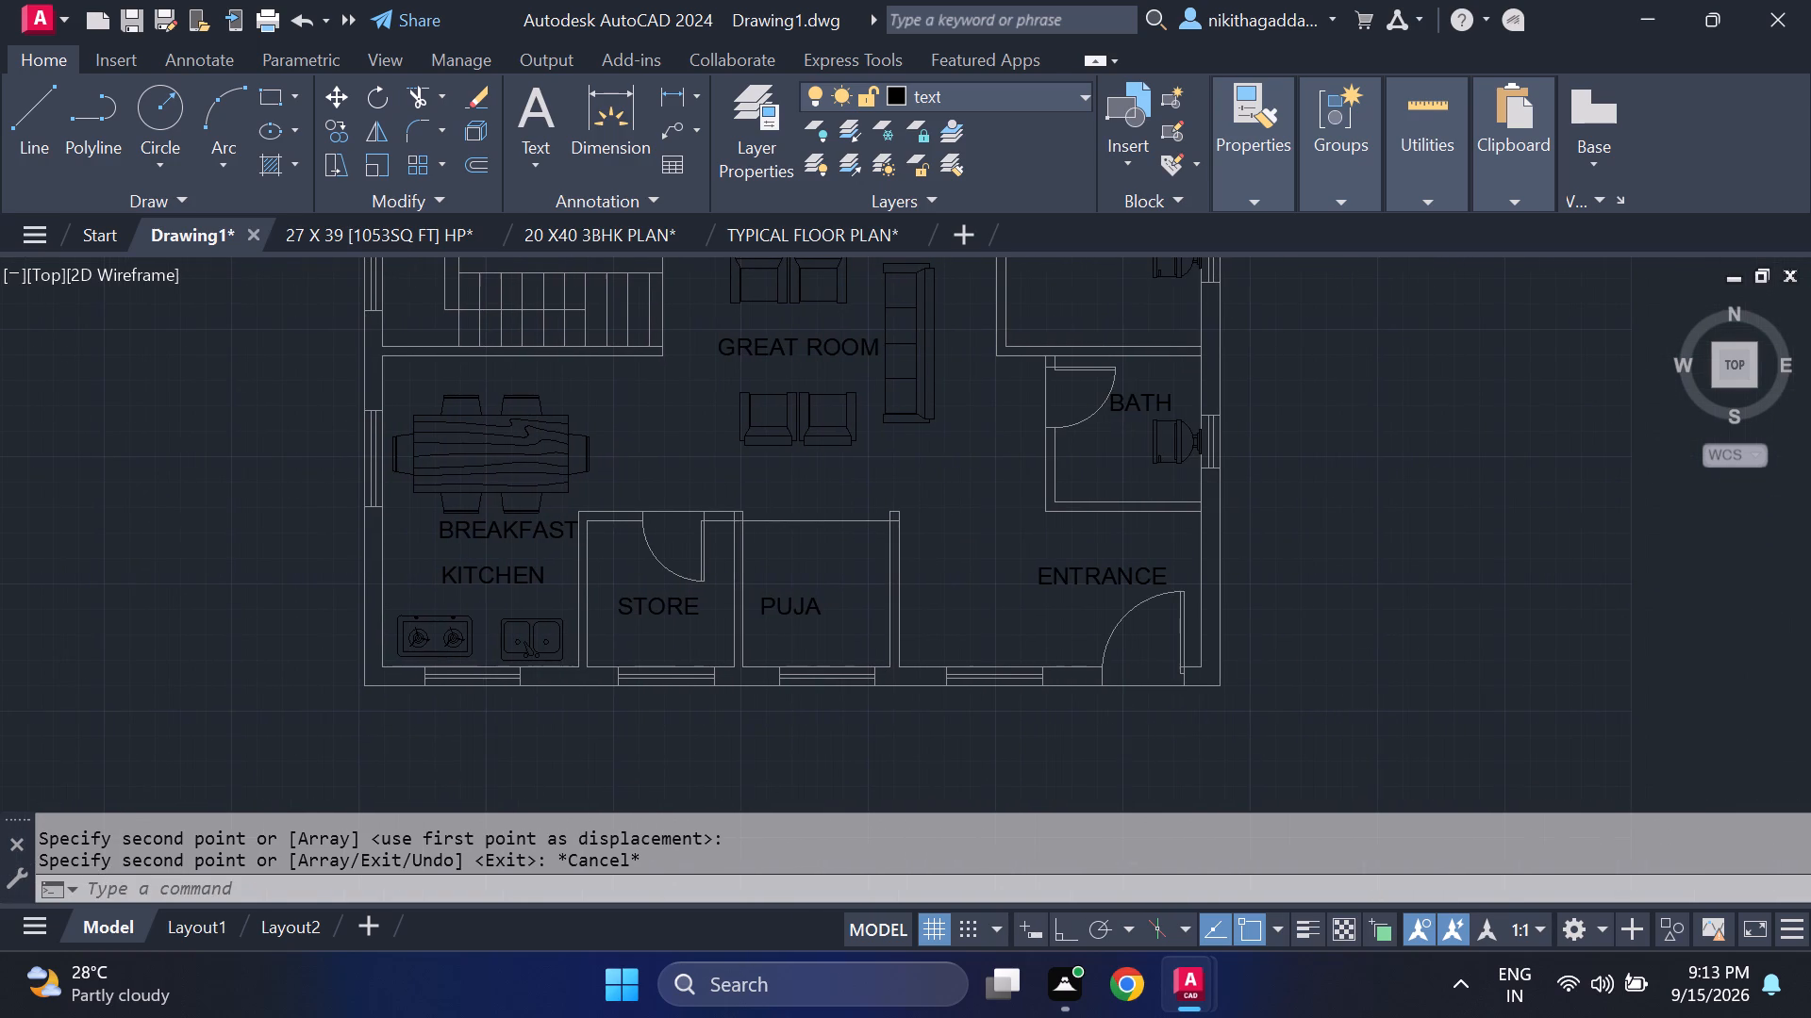
pyautogui.write('DT')
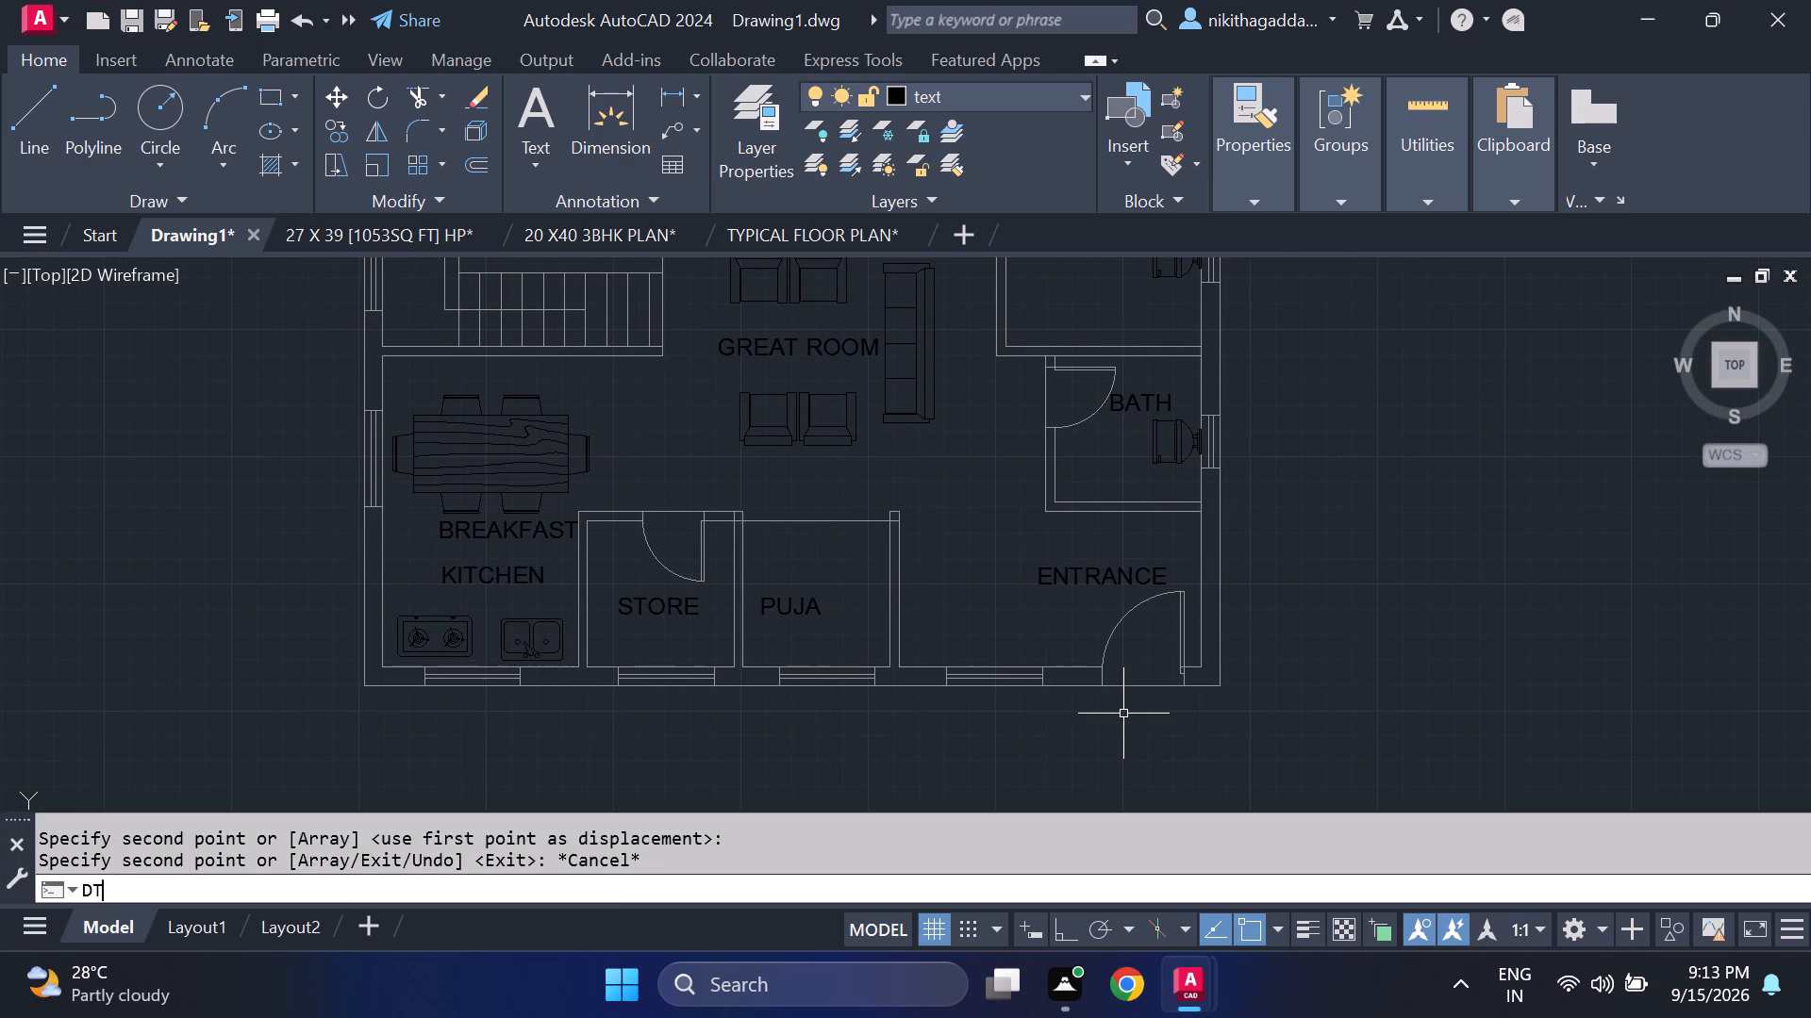
pyautogui.press('Return')
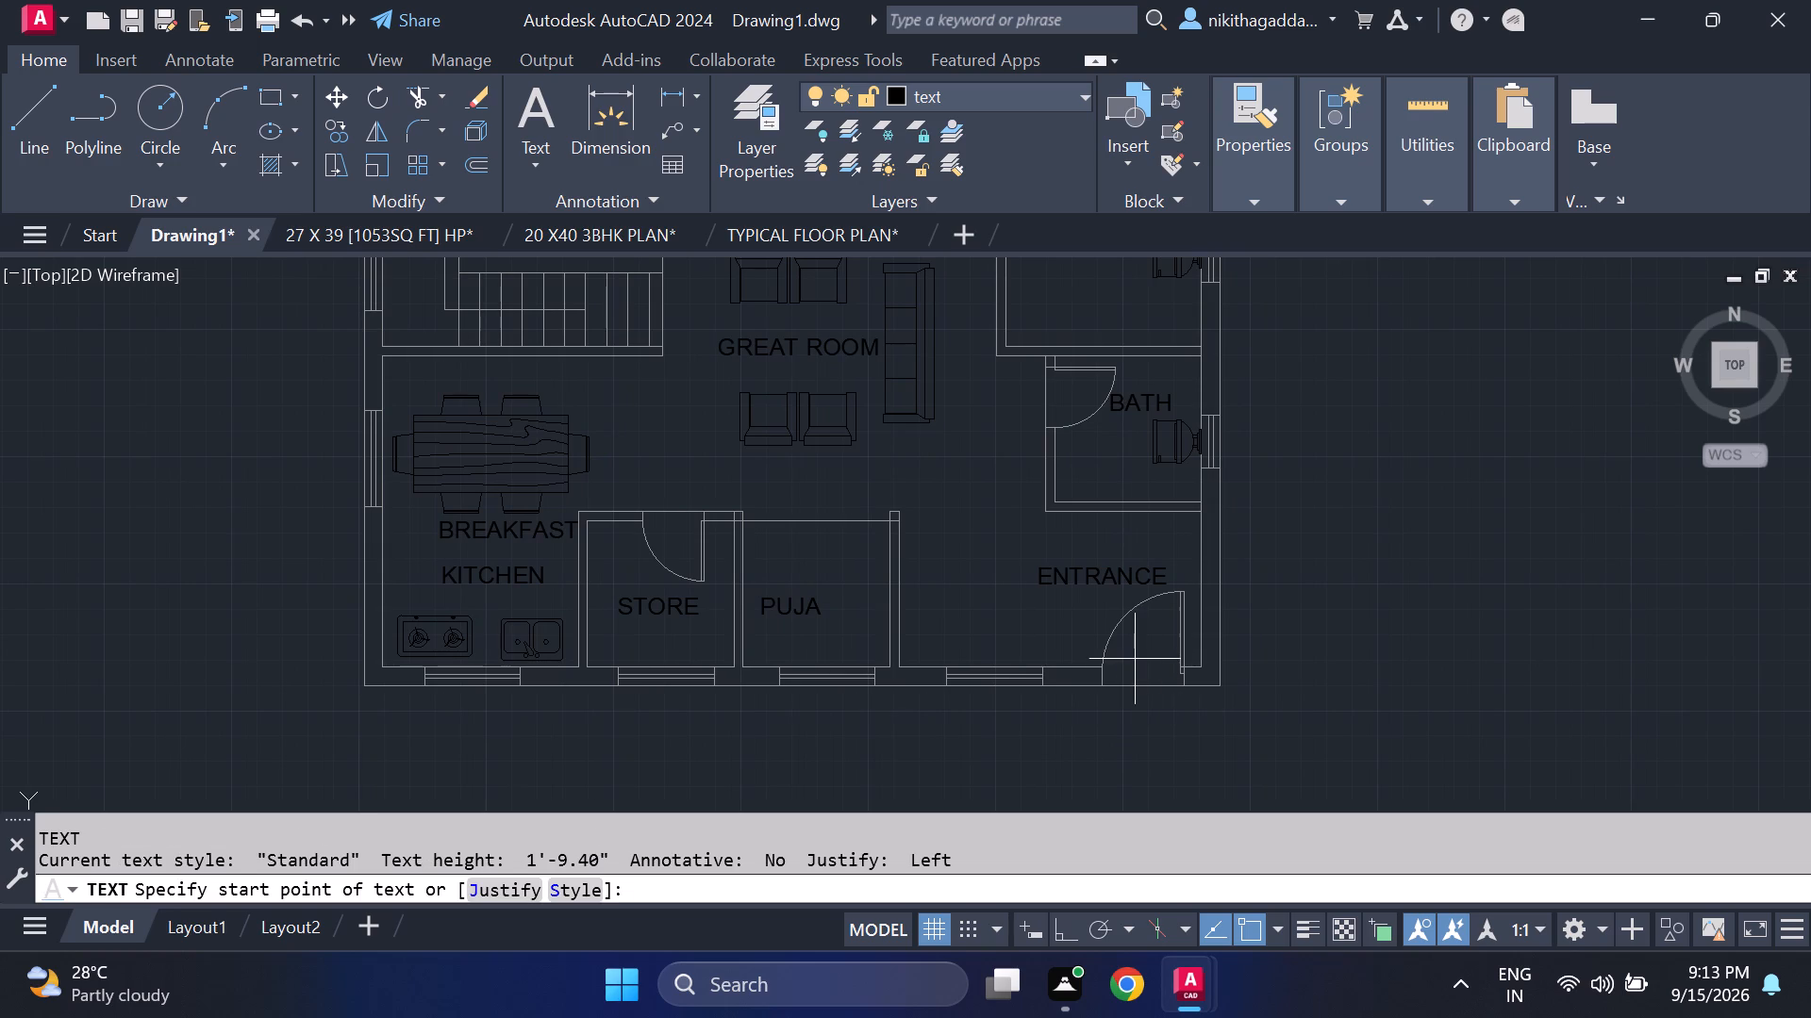
pyautogui.click(1135, 659)
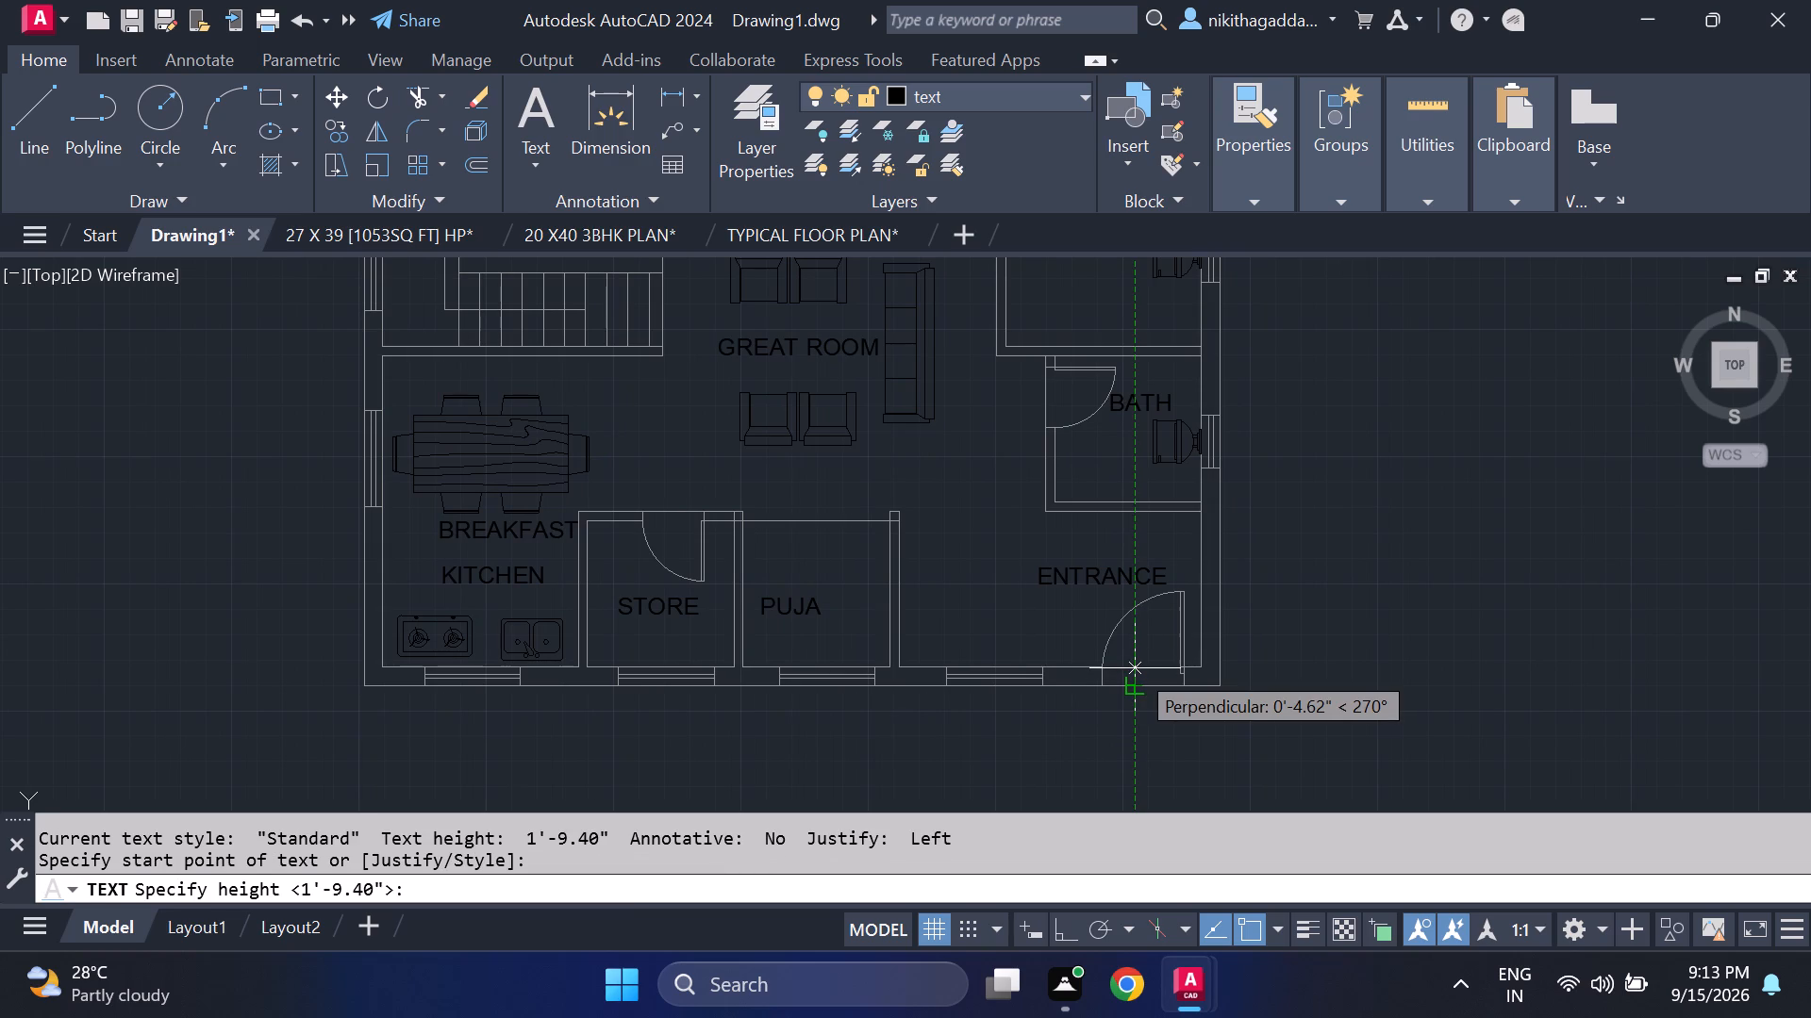
pyautogui.press('4')
pyautogui.press('Return')
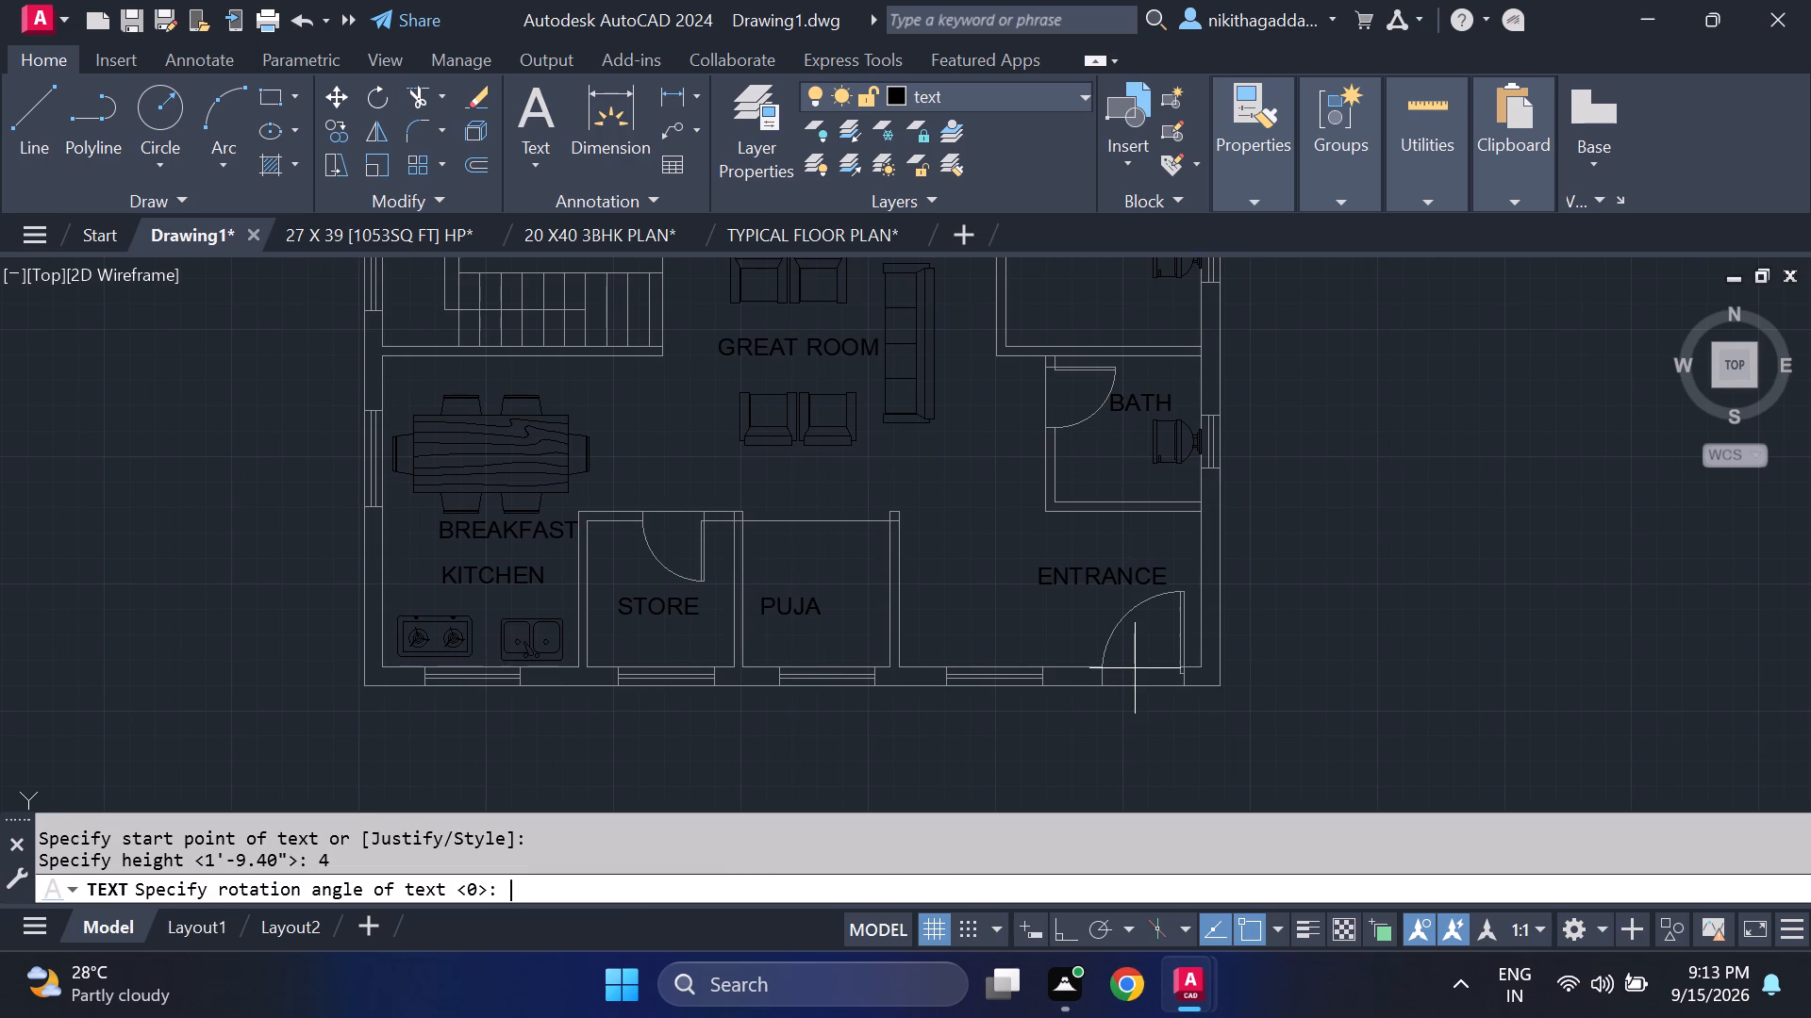
pyautogui.press('0')
pyautogui.press('Return')
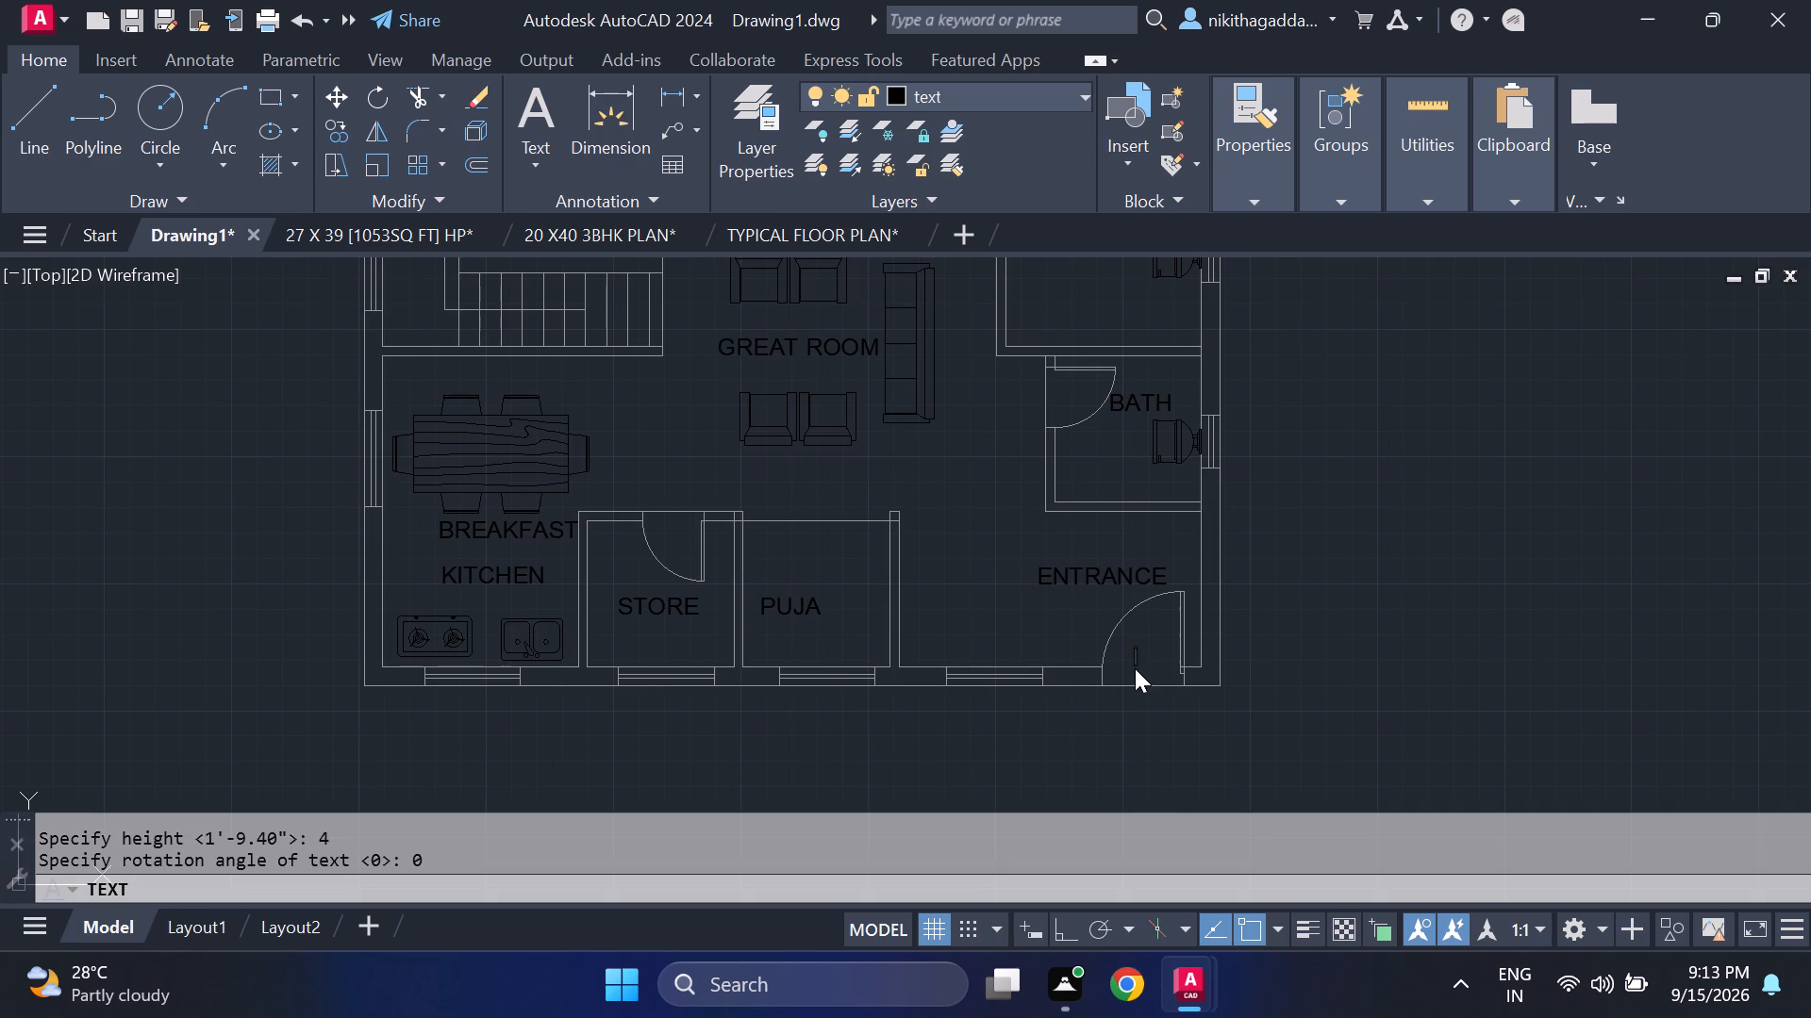
pyautogui.write('MD')
pyautogui.press('Return')
pyautogui.press('Return')
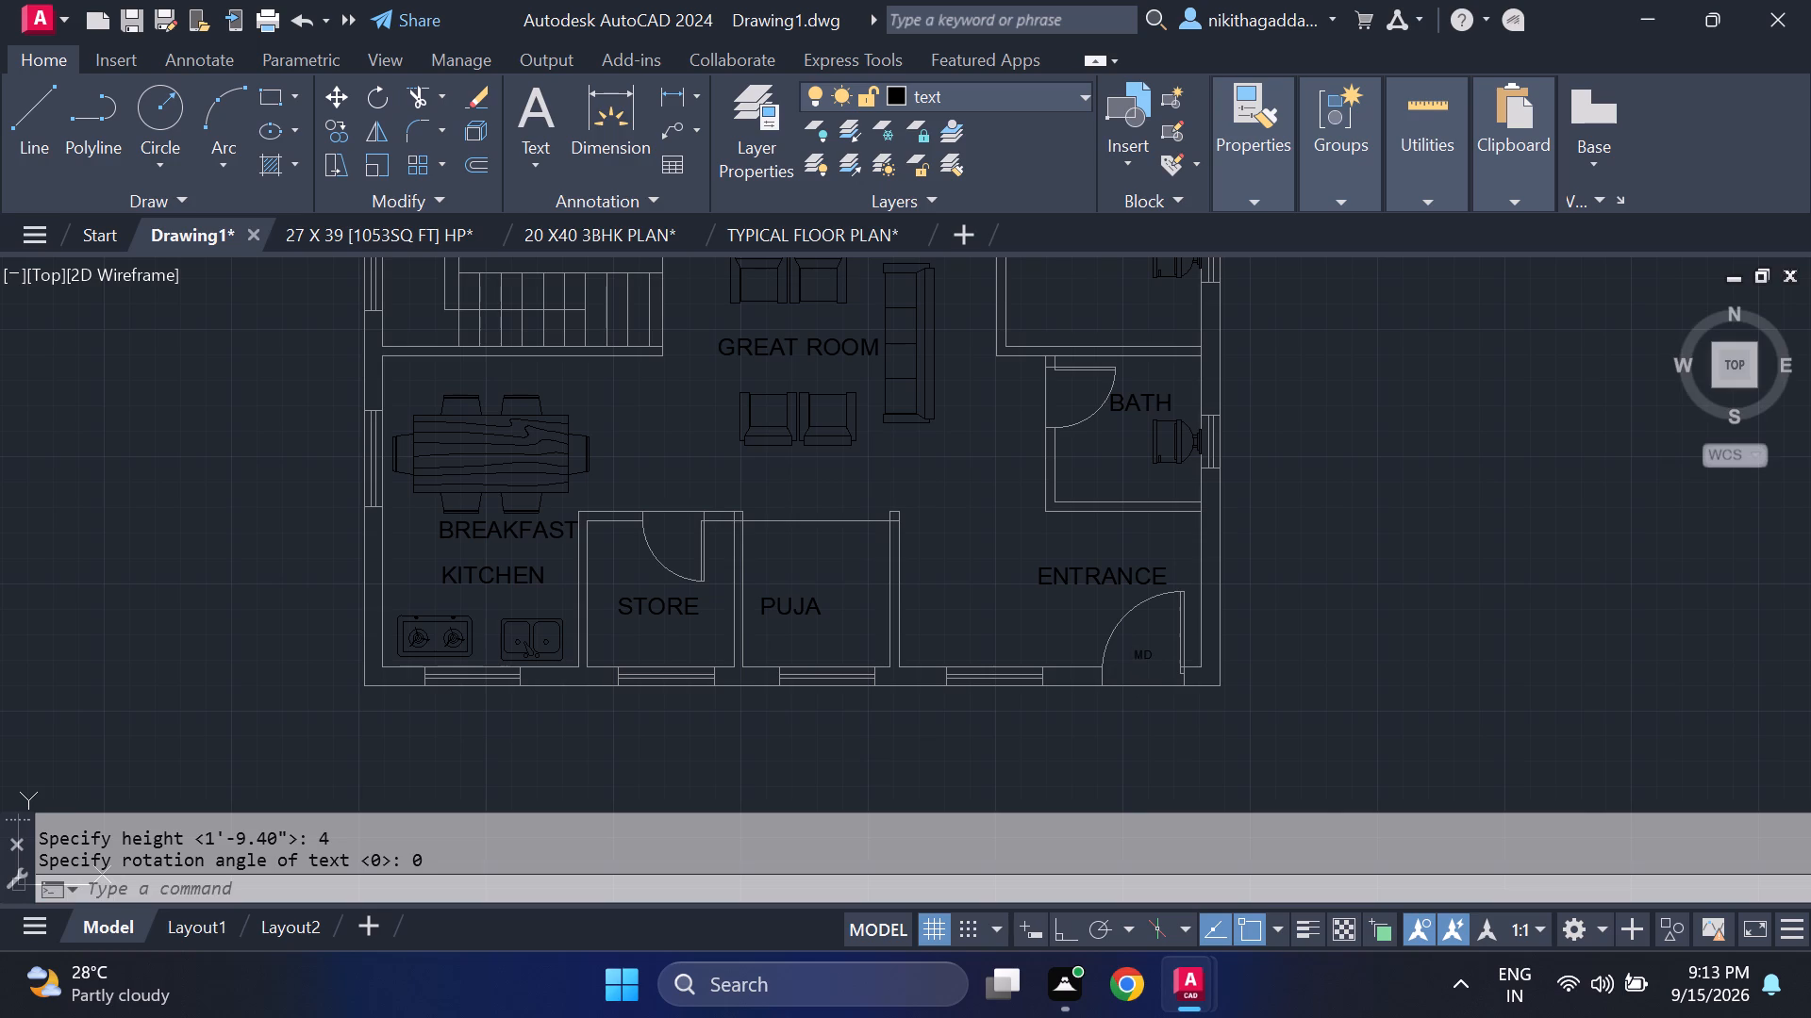
# Scale the "MD" text up slightly from its lower-left corner, picking the scale factor freehand.
pyautogui.scroll(2, 1148, 659)
pyautogui.click(1165, 621)
pyautogui.click(1110, 673)
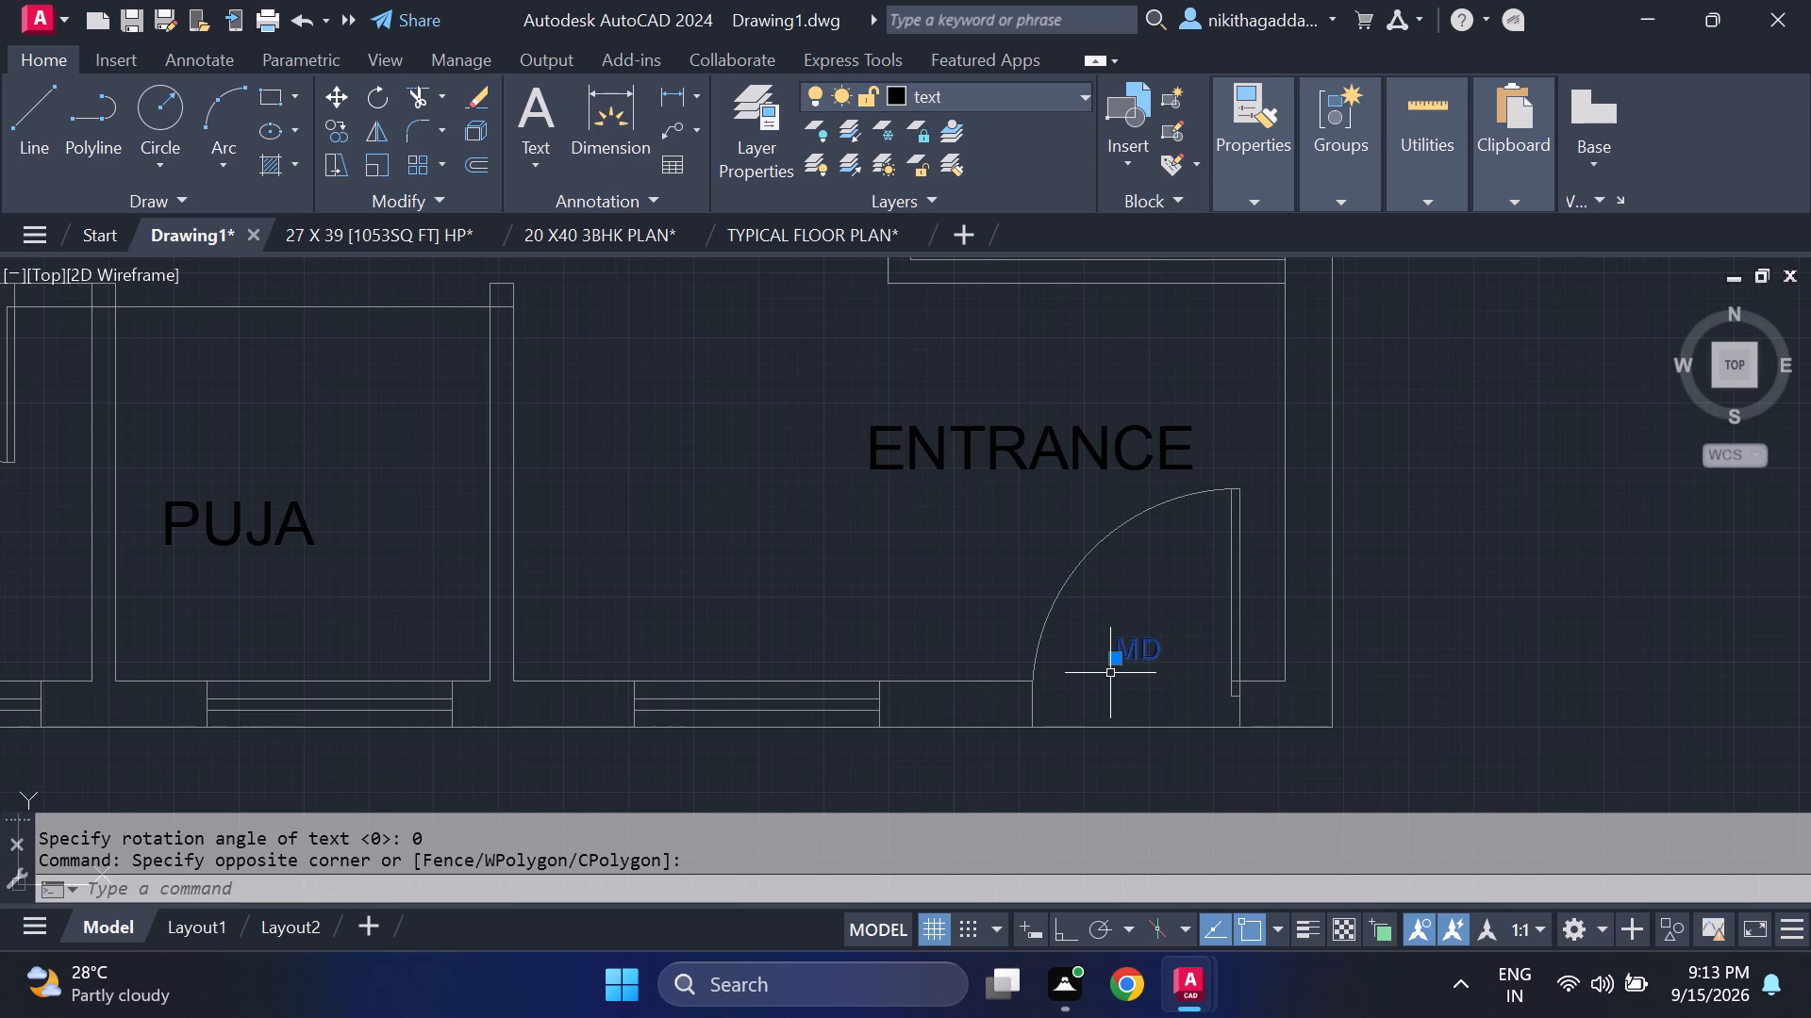
pyautogui.write('SCALE')
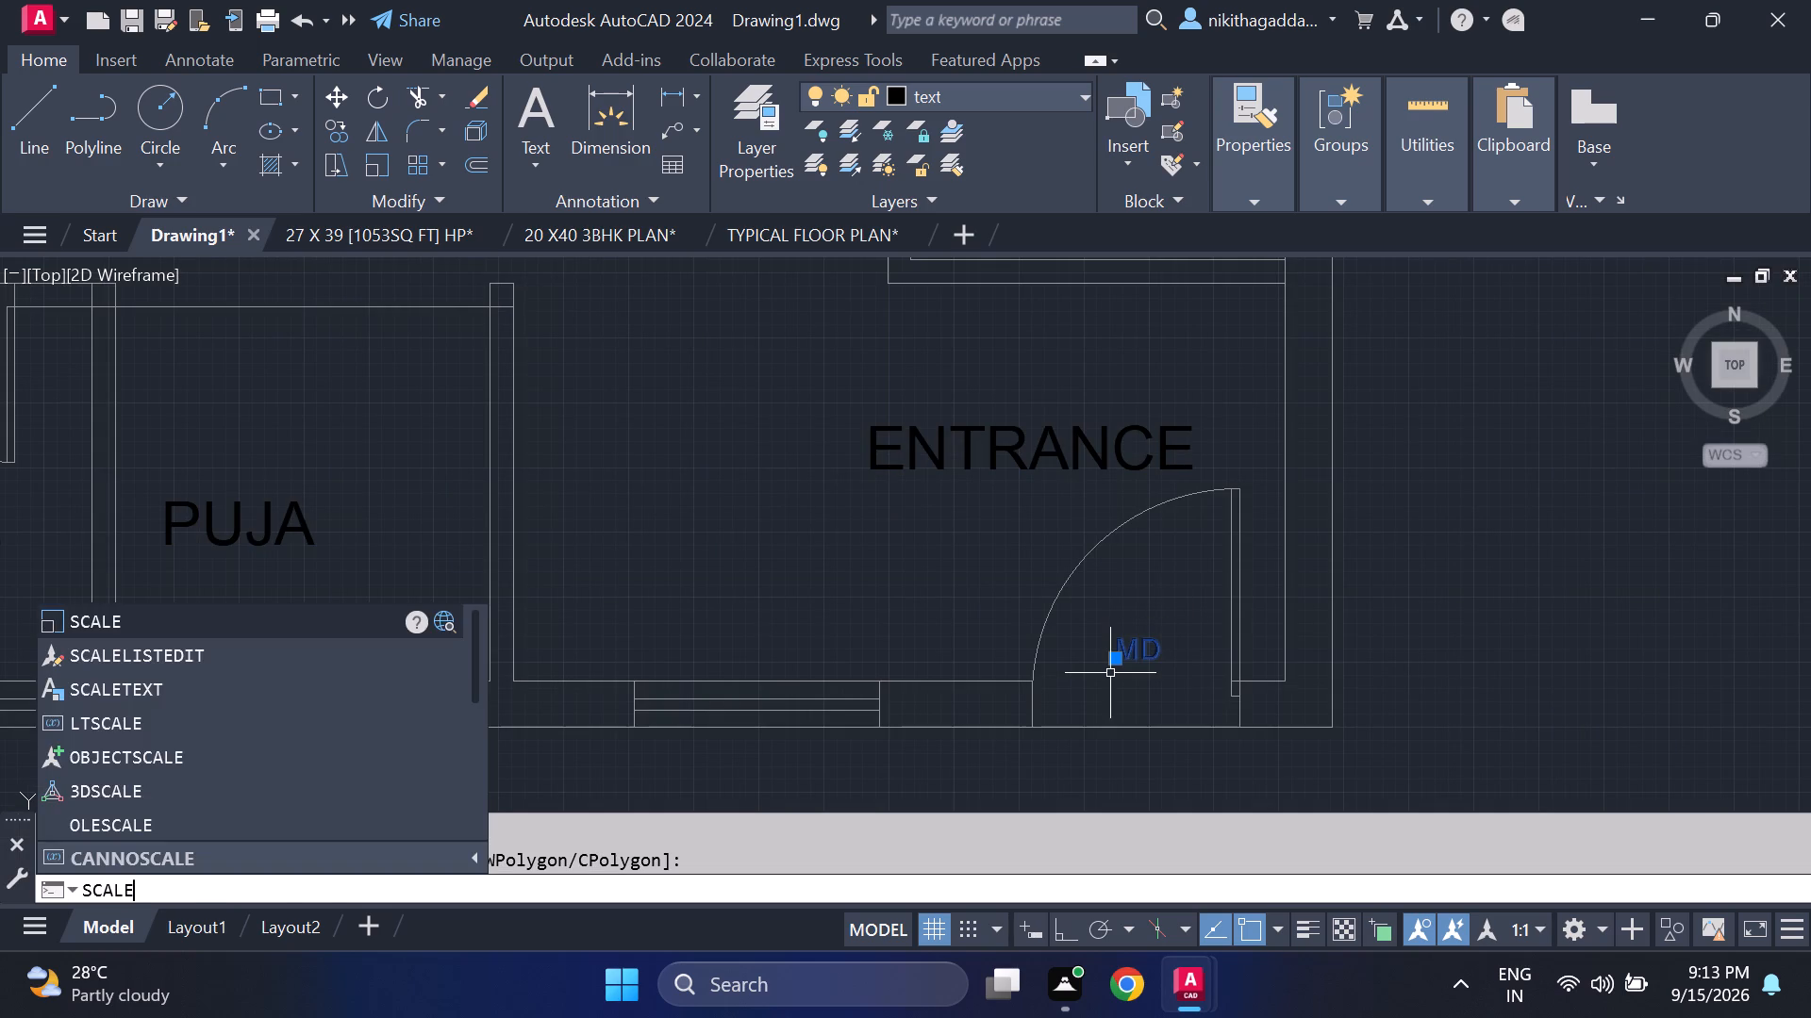
pyautogui.press('Return')
pyautogui.click(1123, 666)
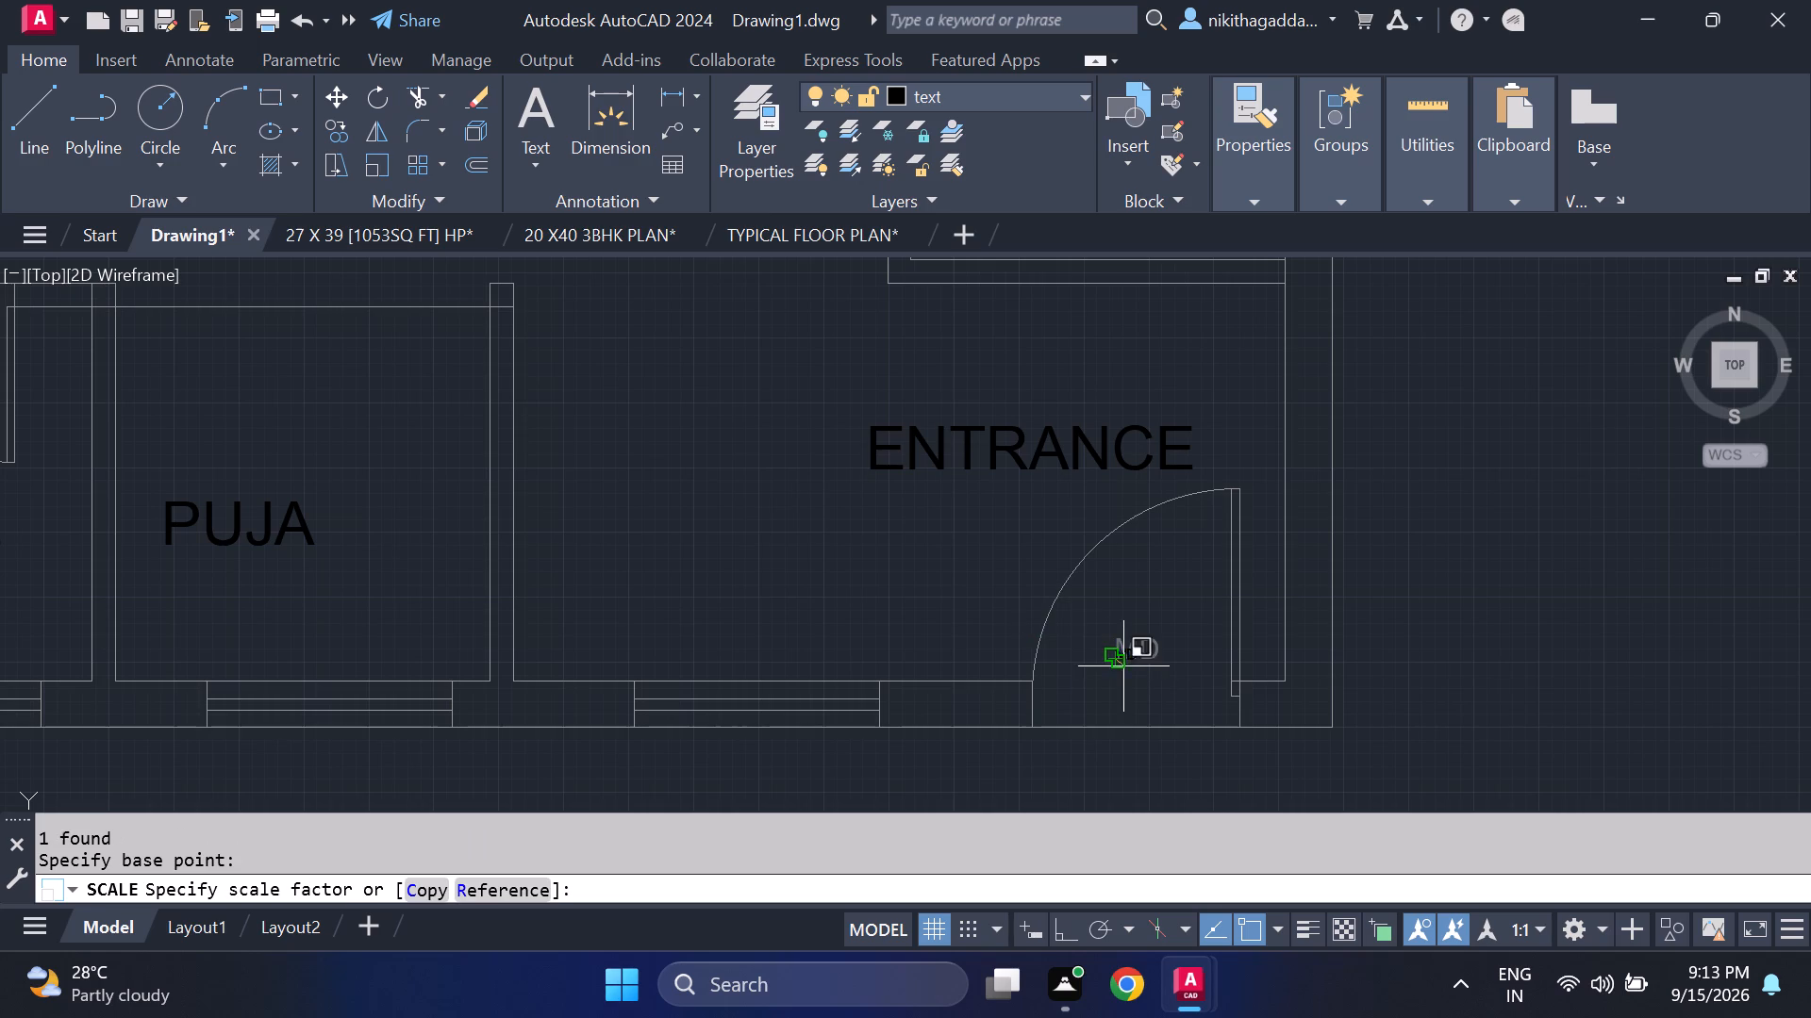
pyautogui.click(1146, 662)
# Copy the "MD" text above the master bedroom's north window and outside the northwestern toilet's west window.
pyautogui.click(1169, 610)
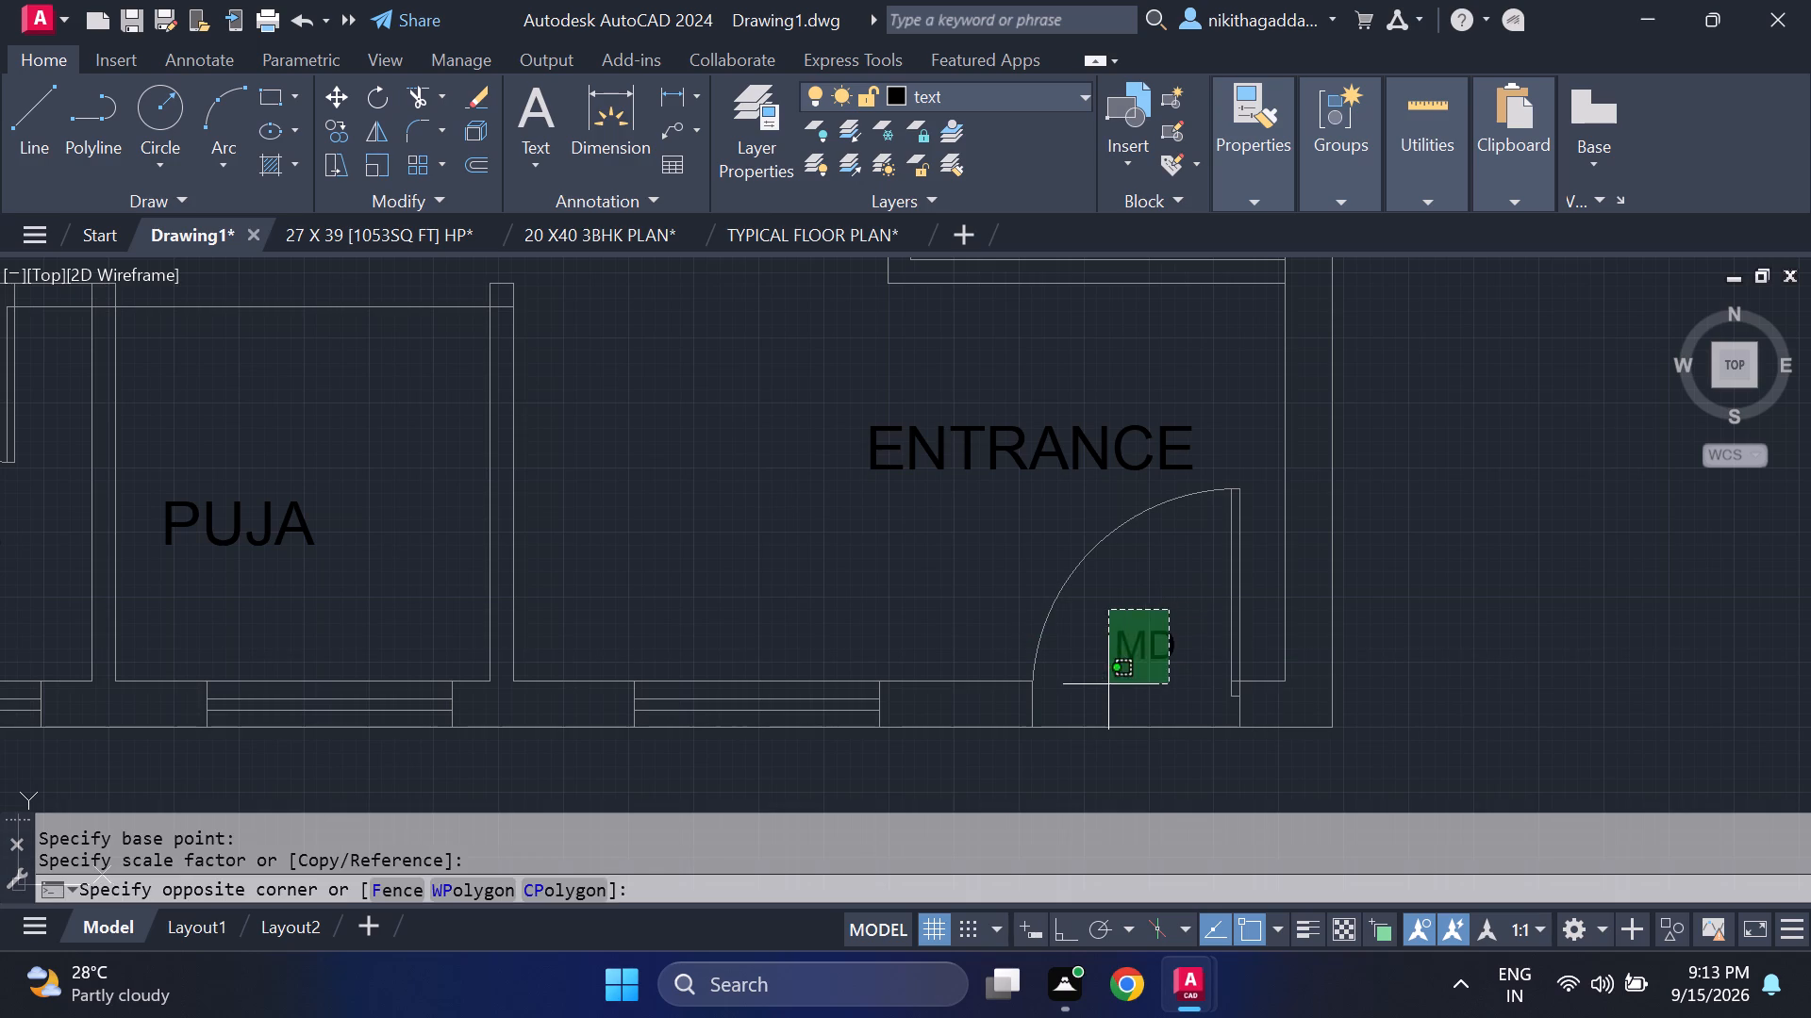
pyautogui.click(1108, 684)
pyautogui.scroll(-2, 1112, 681)
pyautogui.write('CO')
pyautogui.press('Return')
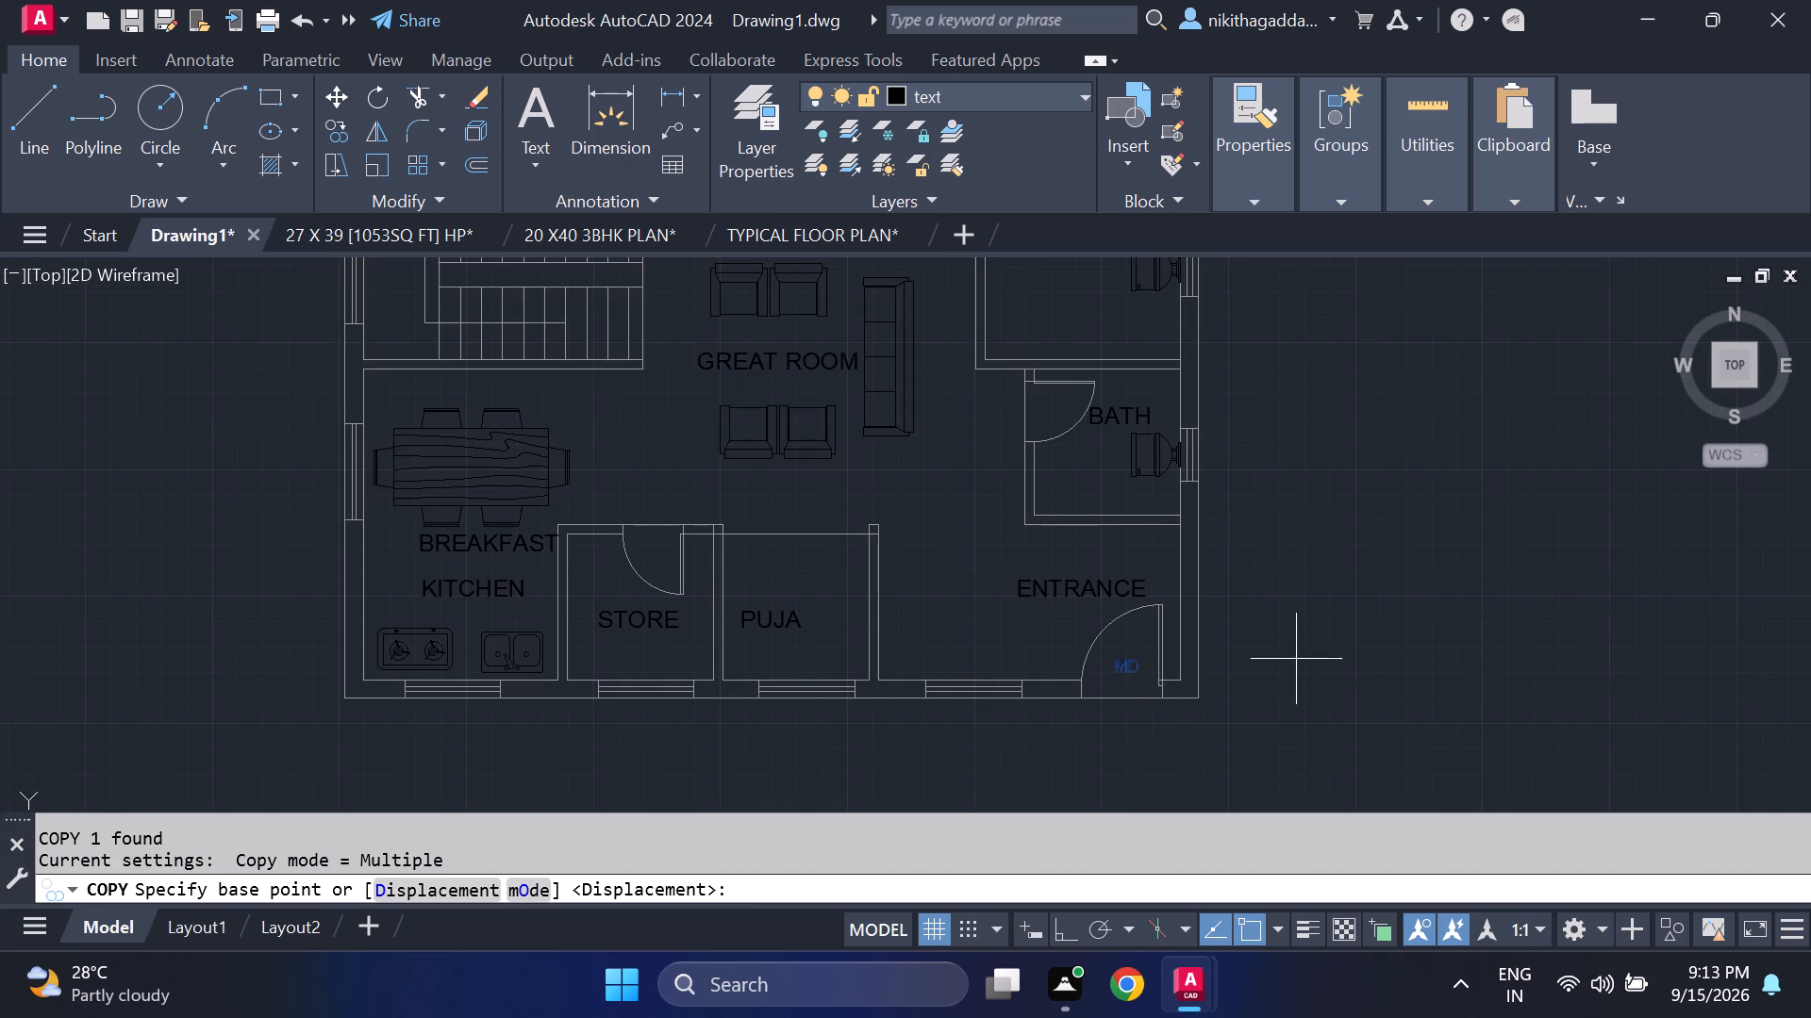
pyautogui.click(1124, 661)
pyautogui.scroll(-3, 877, 532)
pyautogui.moveTo(874, 524); pyautogui.dragTo(930, 671, button='middle')
pyautogui.scroll(4, 894, 483)
pyautogui.moveTo(861, 566); pyautogui.dragTo(916, 429, button='middle')
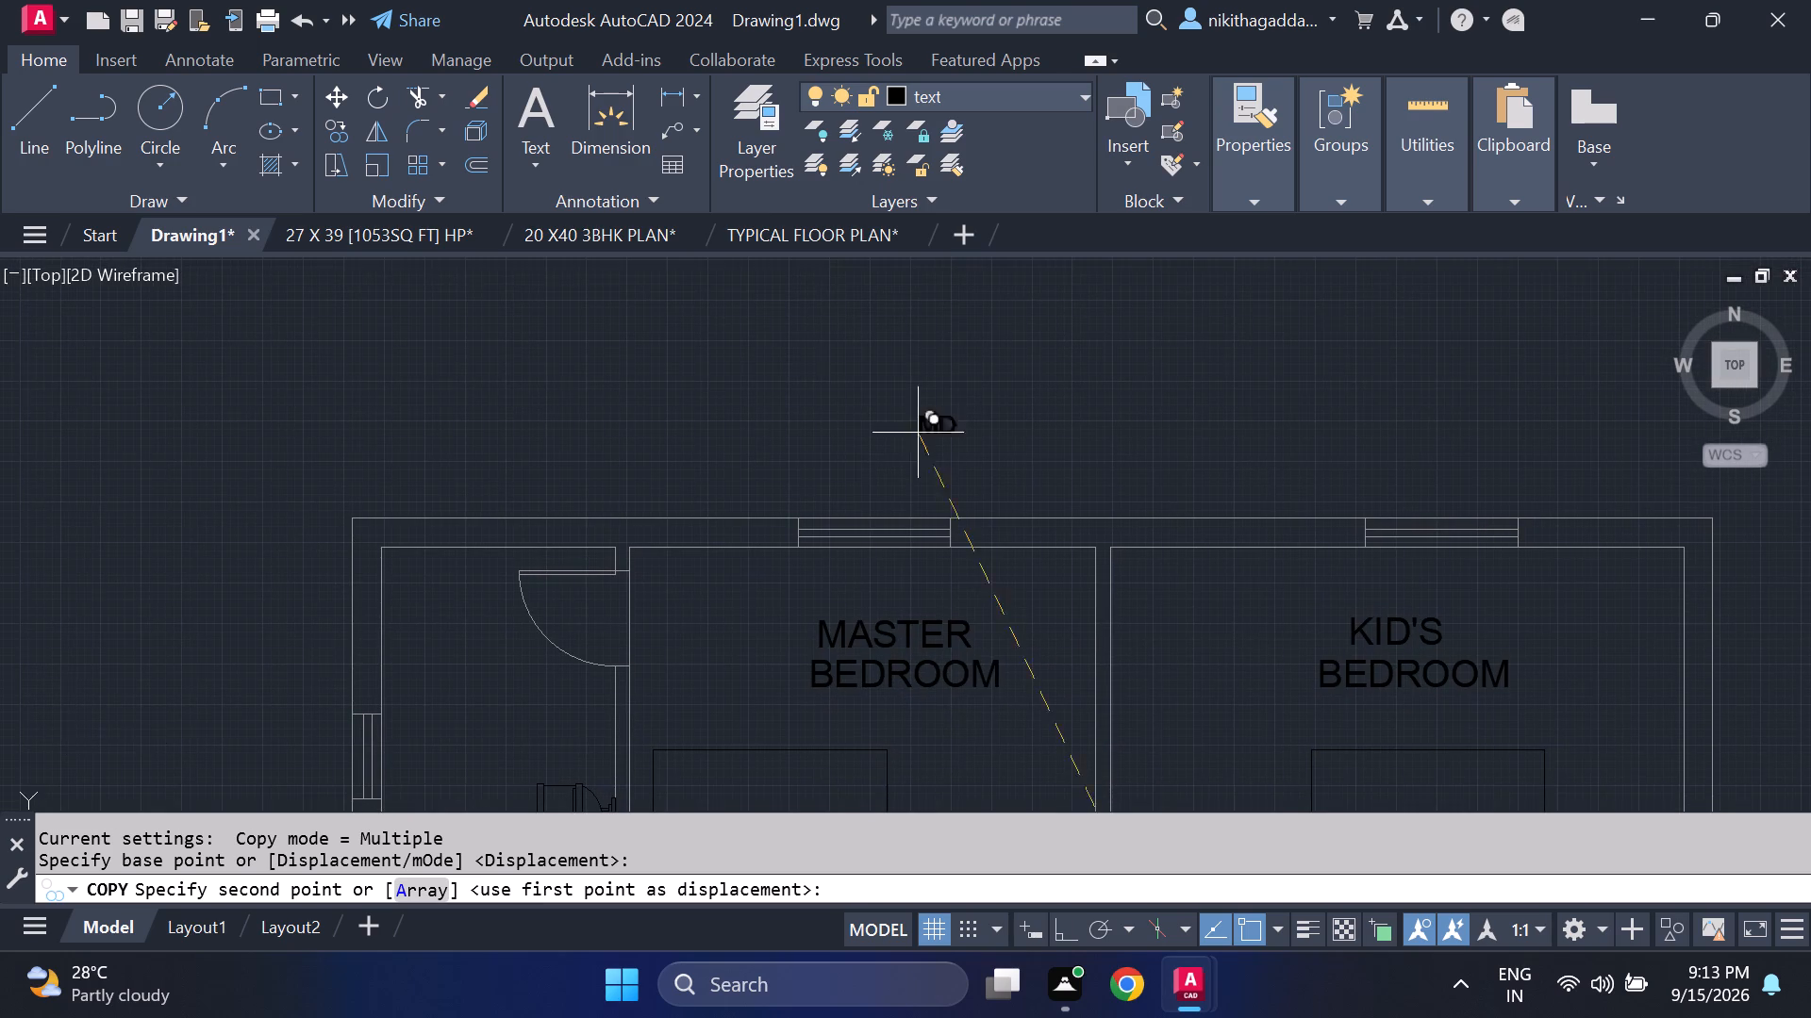
pyautogui.click(847, 497)
pyautogui.scroll(-2, 1086, 526)
pyautogui.moveTo(1014, 622); pyautogui.dragTo(1095, 527, button='middle')
pyautogui.scroll(3, 844, 549)
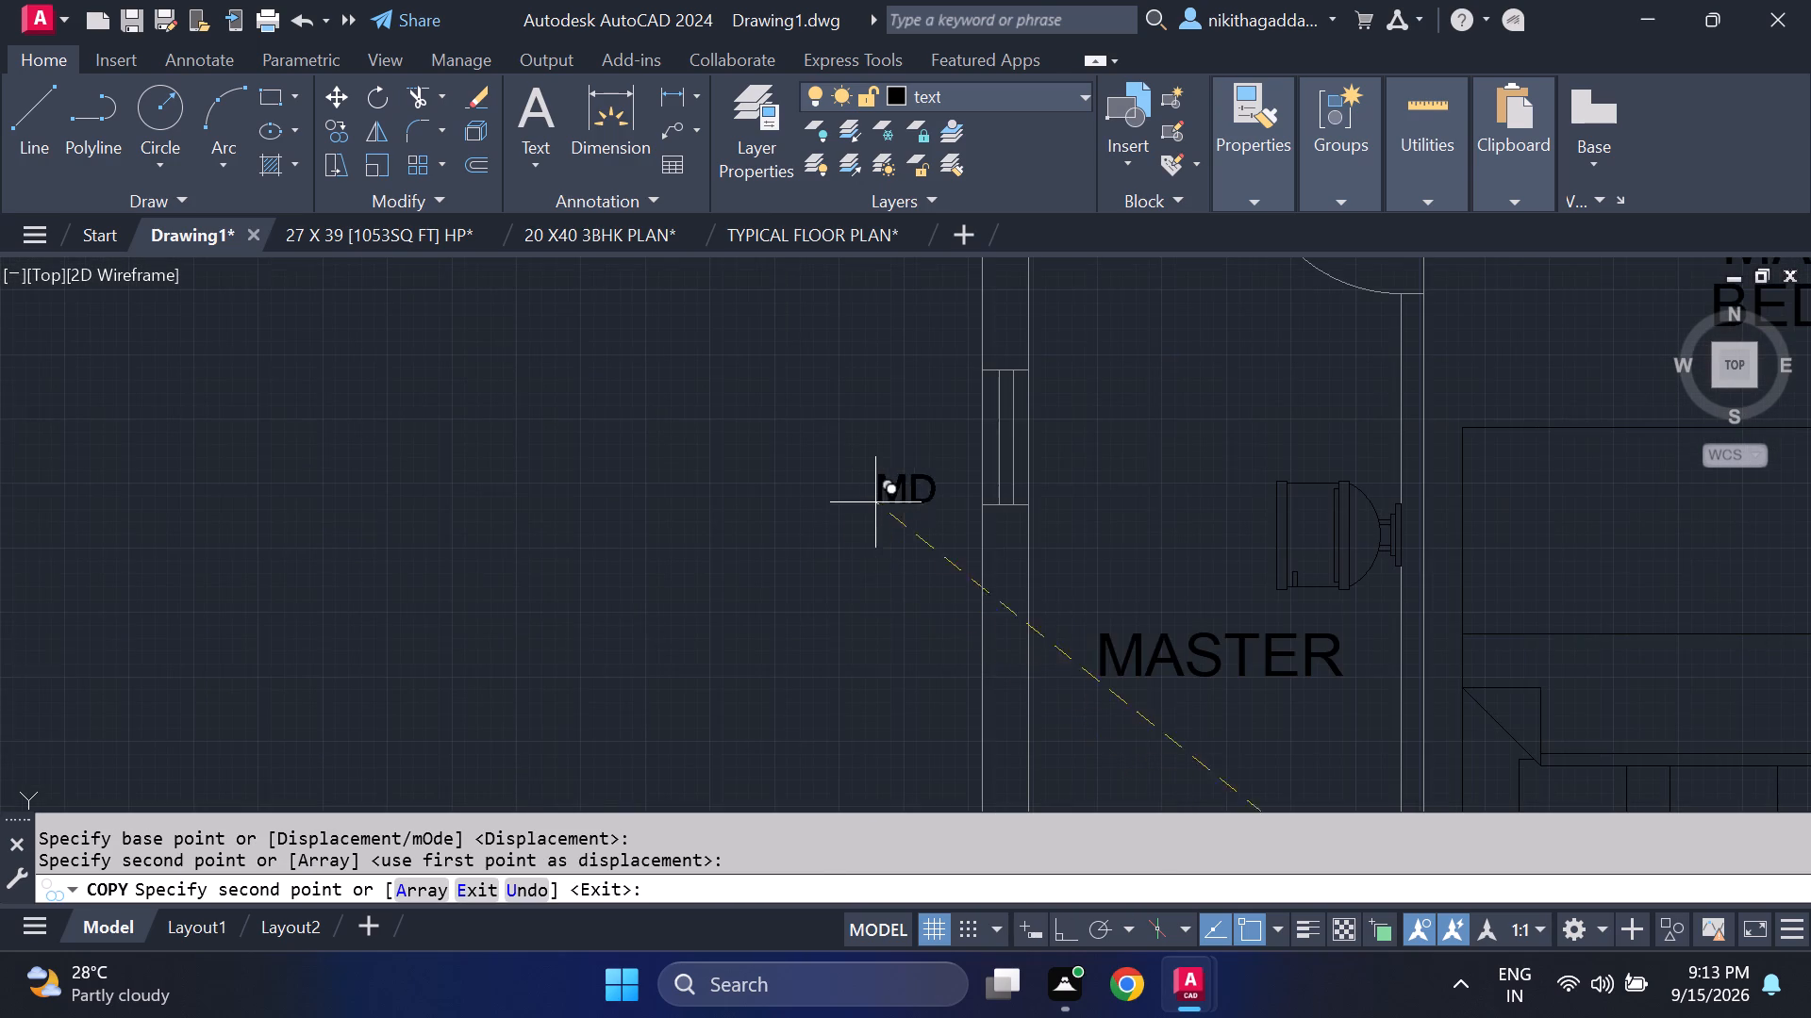
pyautogui.click(906, 452)
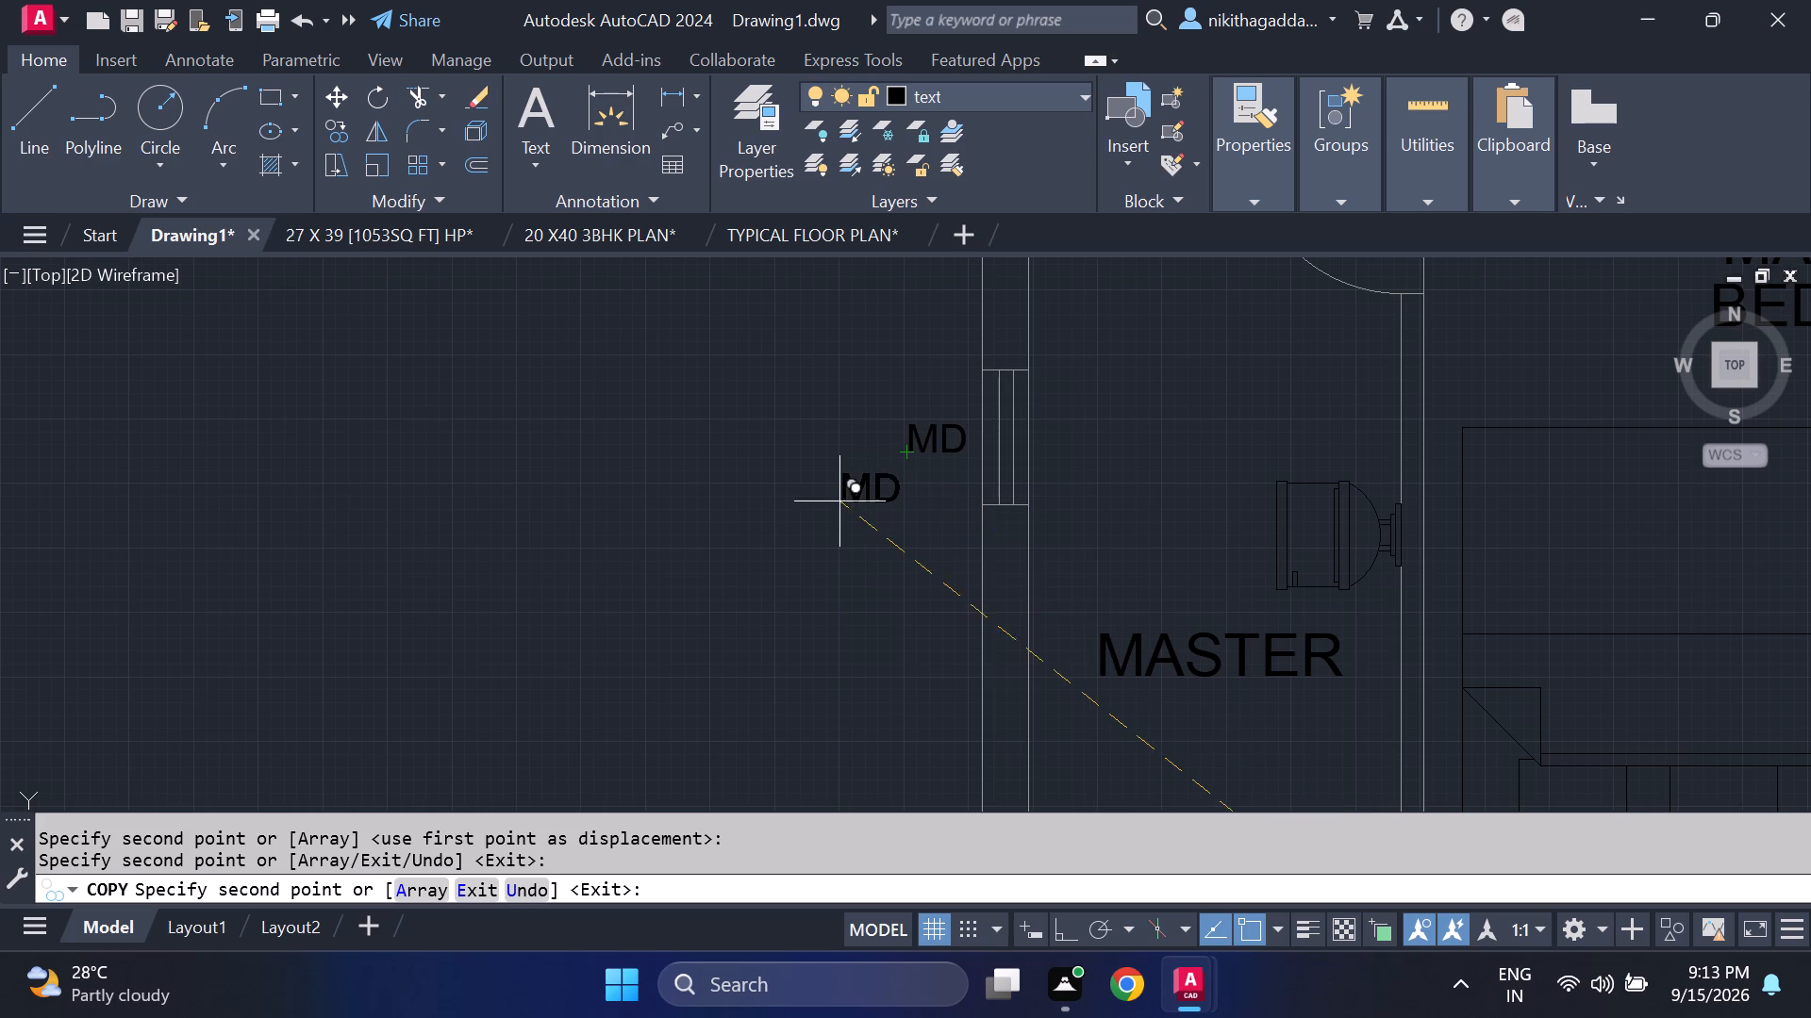
pyautogui.press('Escape')
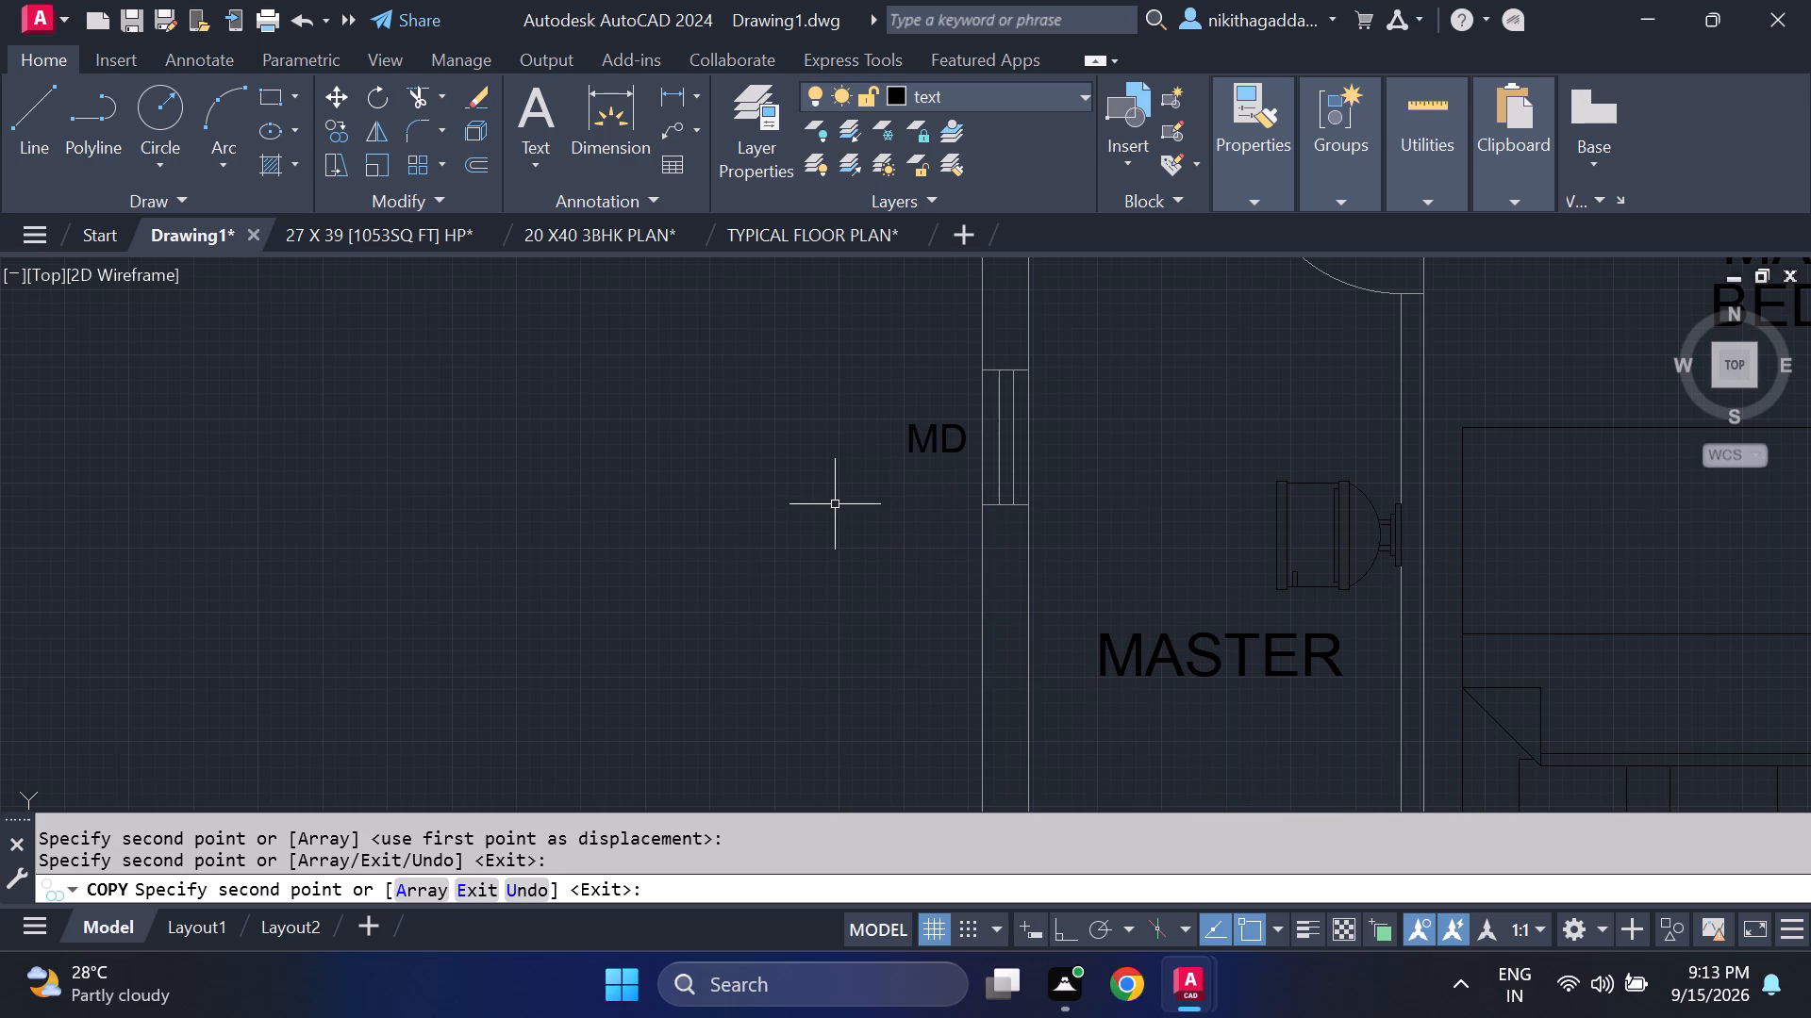
# Change the copied "MD" text outside the northwestern toilet's west window to "V".
pyautogui.scroll(-2, 775, 456)
pyautogui.moveTo(744, 487); pyautogui.dragTo(689, 540, button='middle')
pyautogui.scroll(1, 824, 508)
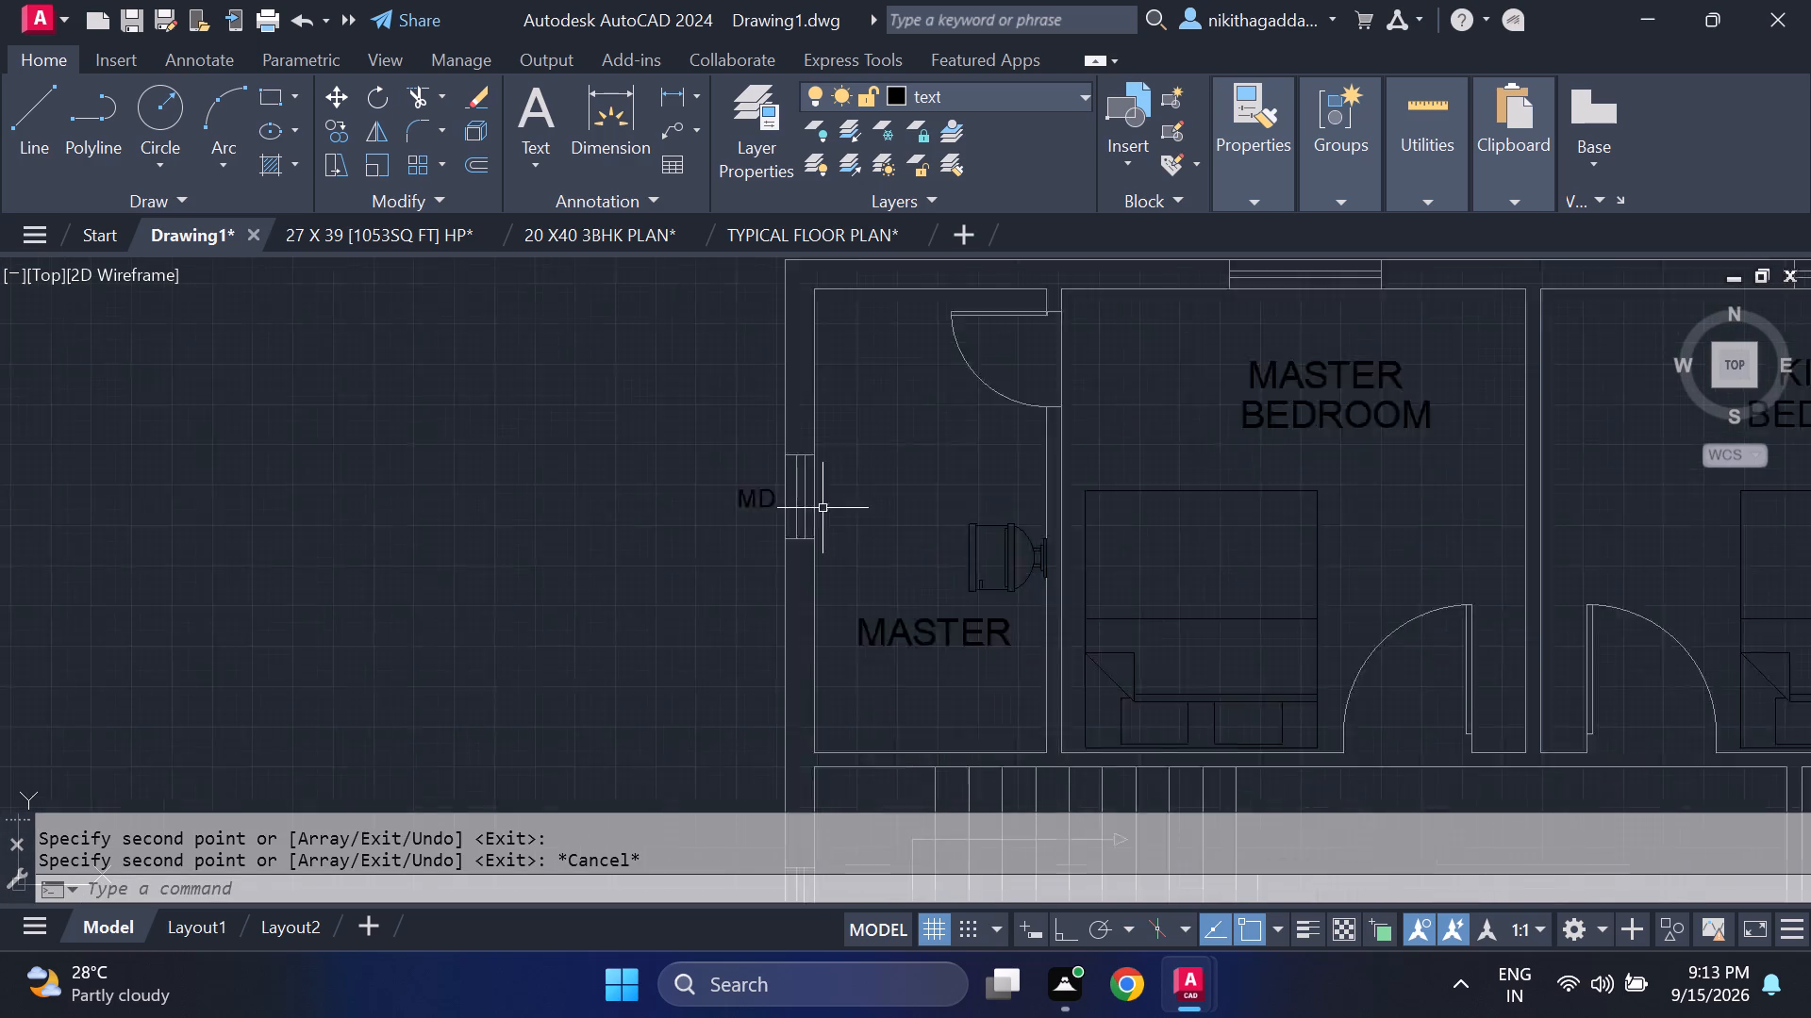
pyautogui.scroll(1, 822, 508)
pyautogui.doubleClick(715, 490)
pyautogui.doubleClick(717, 490)
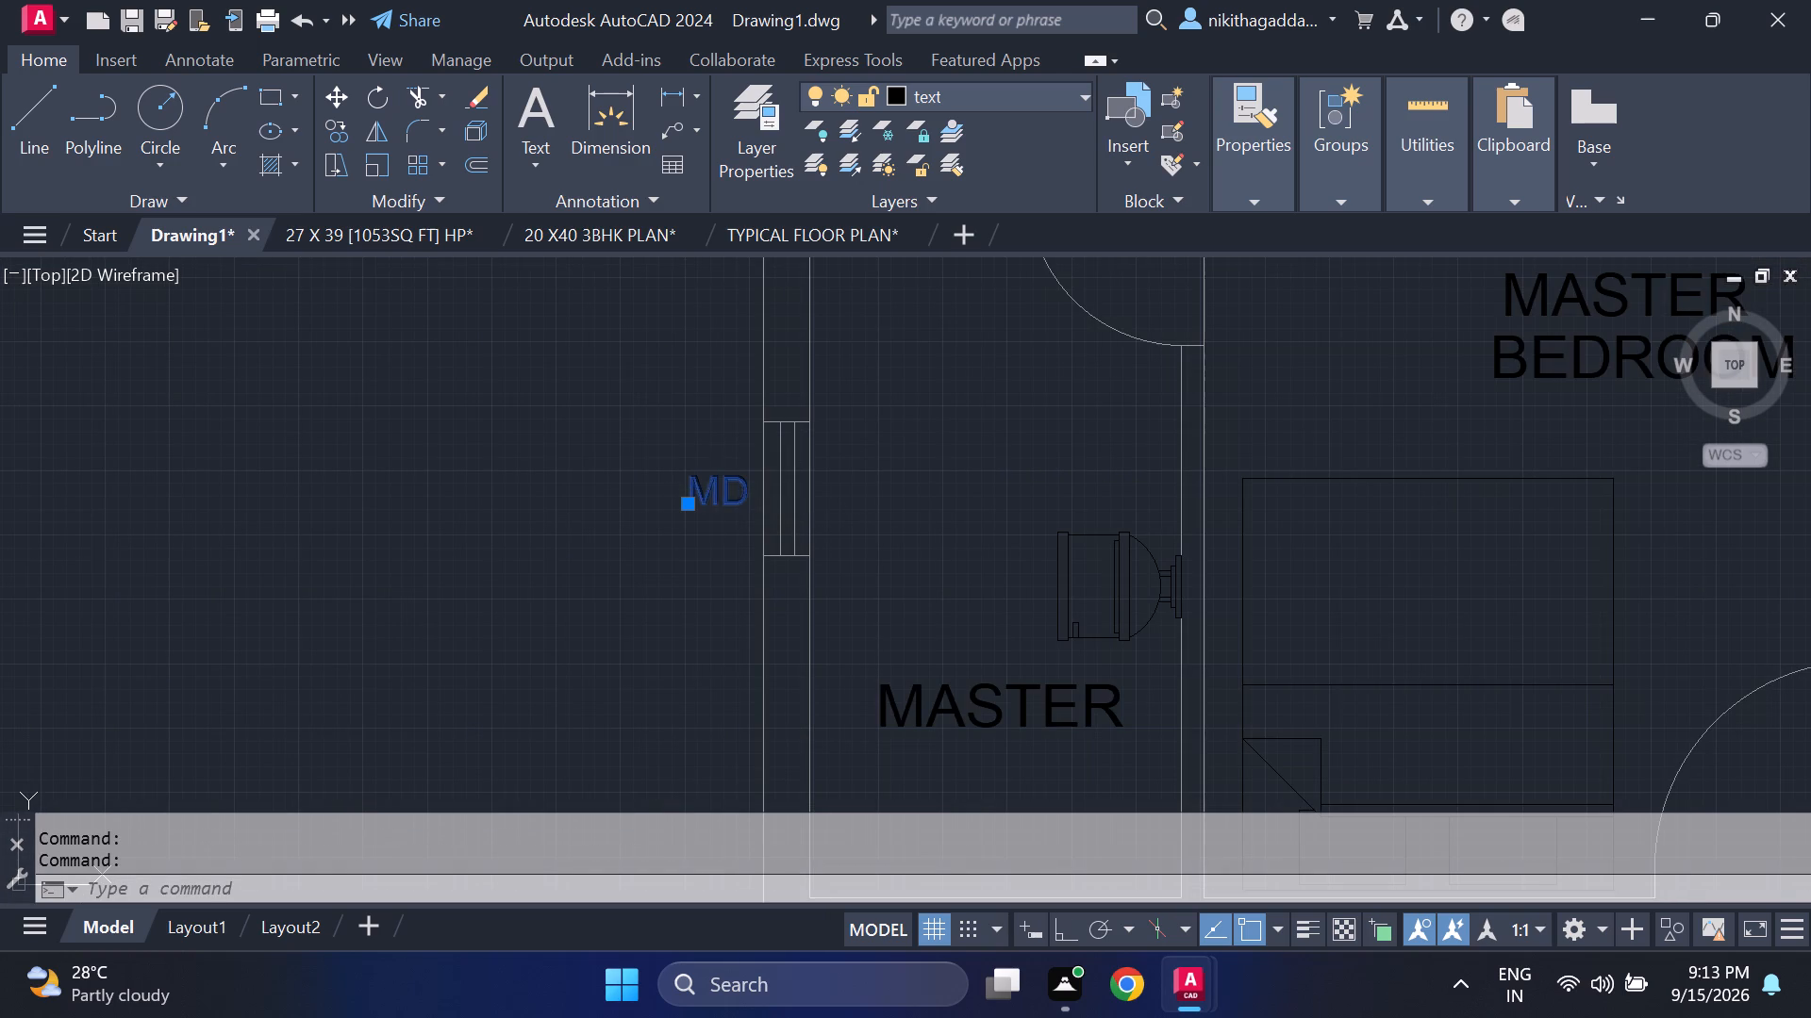
pyautogui.press('Delete')
pyautogui.press('v')
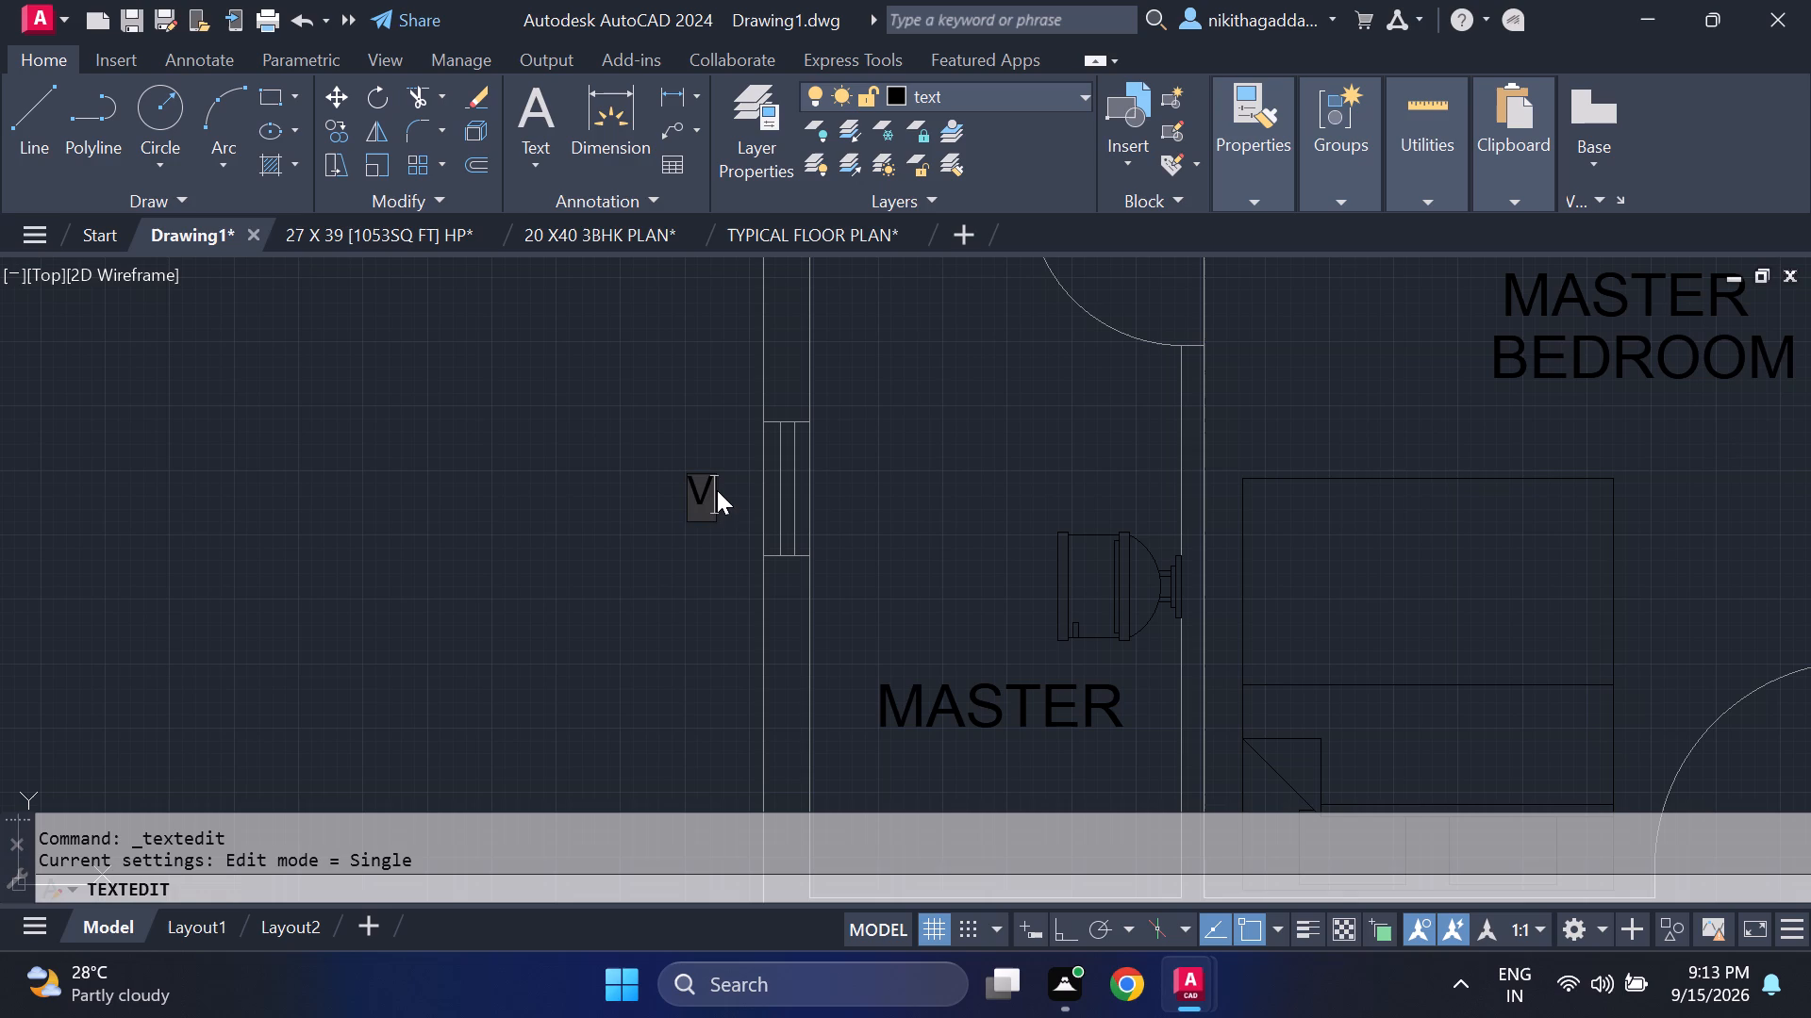
pyautogui.press('Return')
# Change the copied "MD" text above the master bedroom's north window to "W".
pyautogui.press('Return')
pyautogui.moveTo(968, 450); pyautogui.dragTo(789, 673, button='middle')
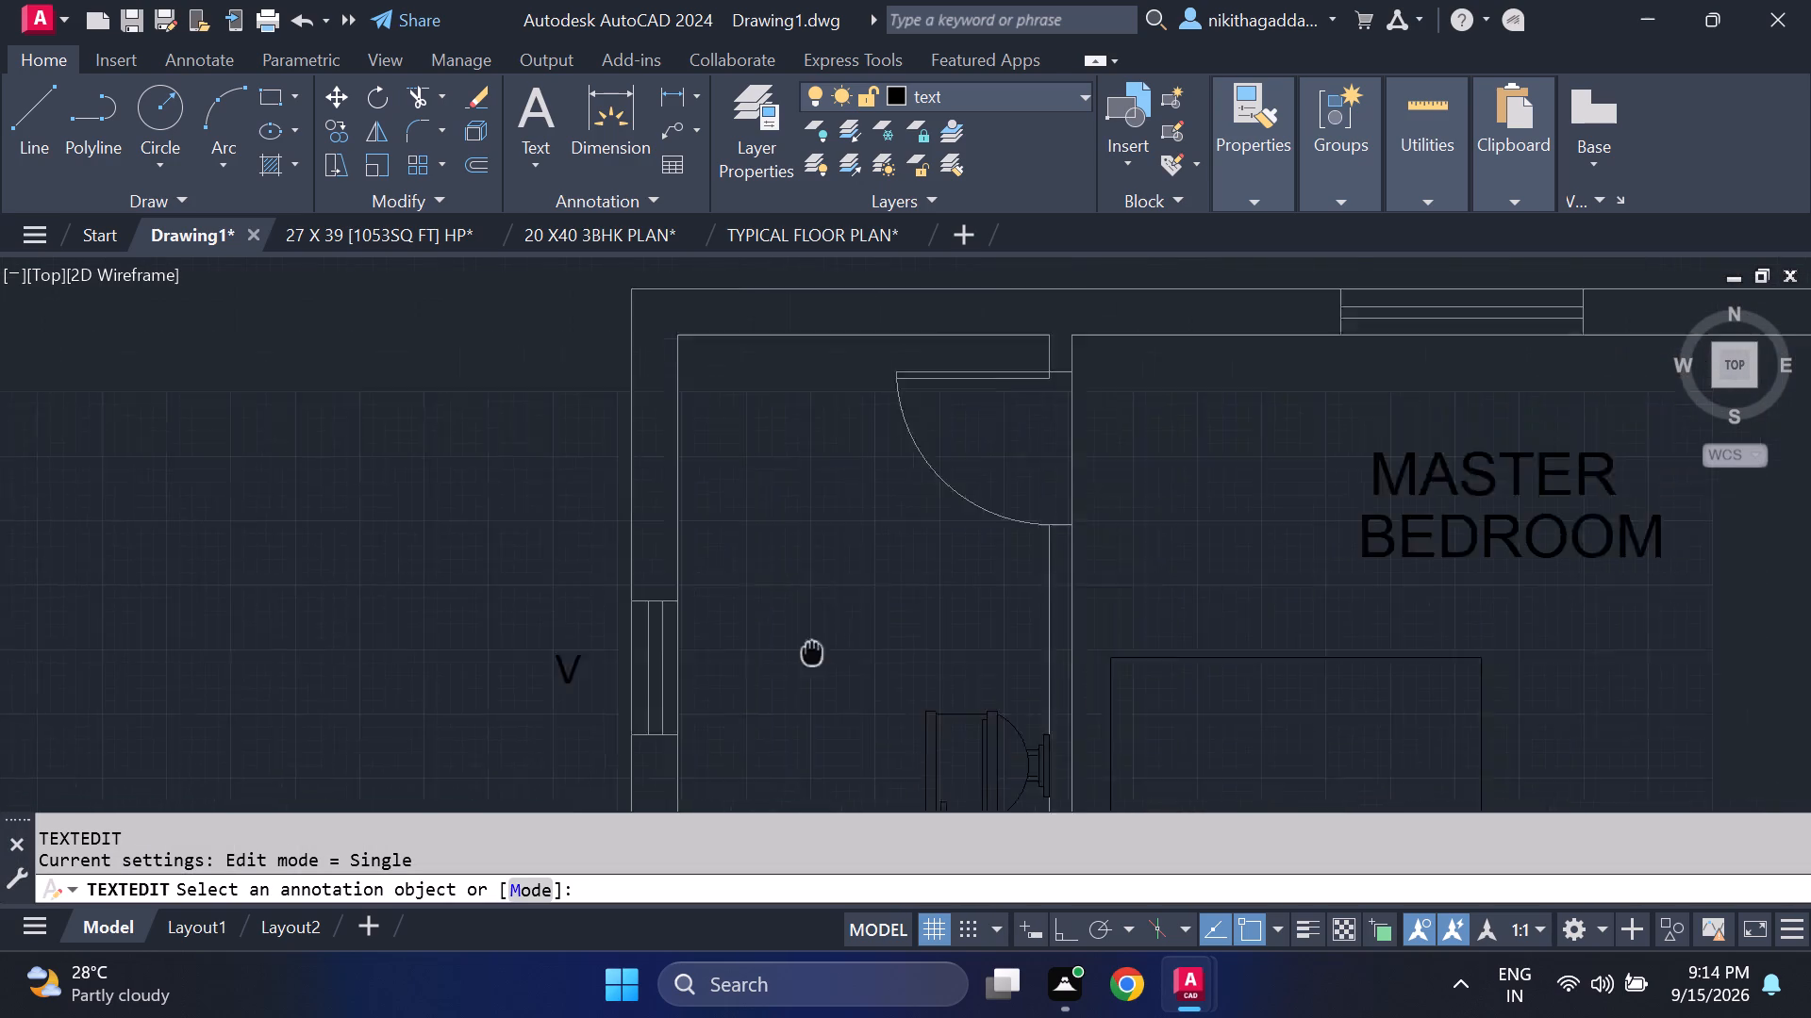
pyautogui.moveTo(789, 673); pyautogui.dragTo(763, 701, button='middle')
pyautogui.click(1384, 322)
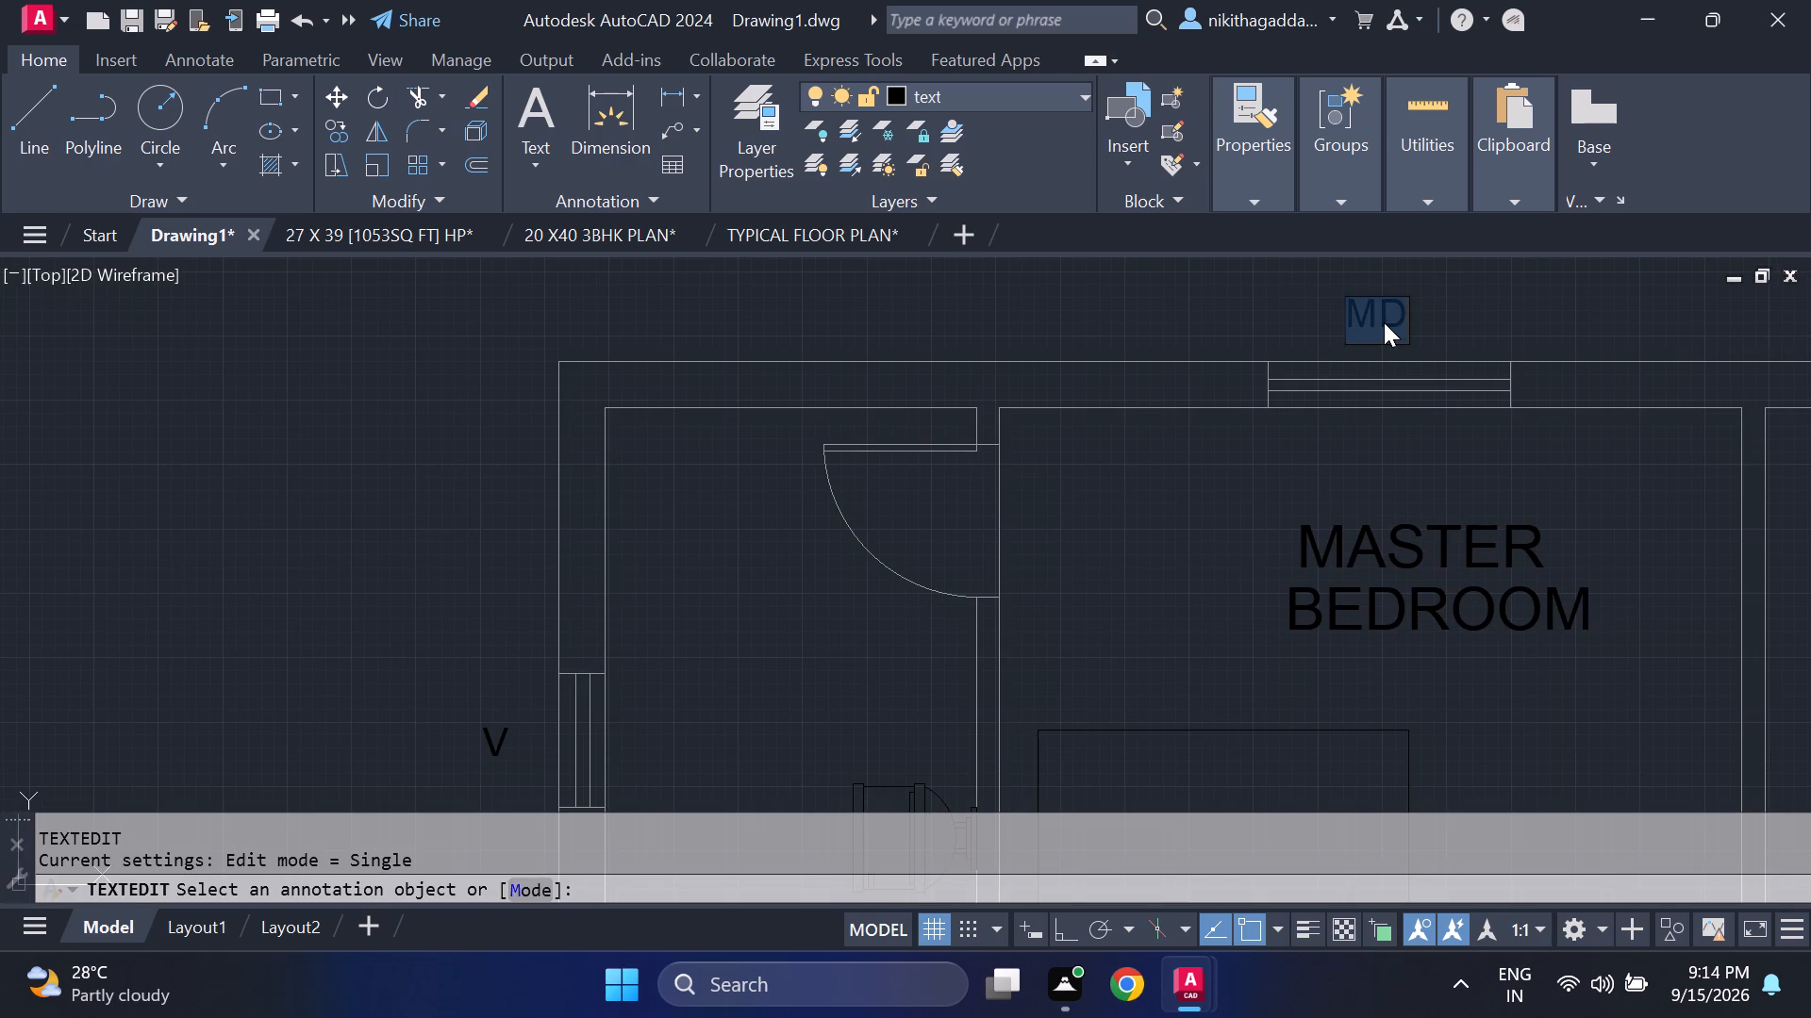
pyautogui.press('Delete')
pyautogui.press('w')
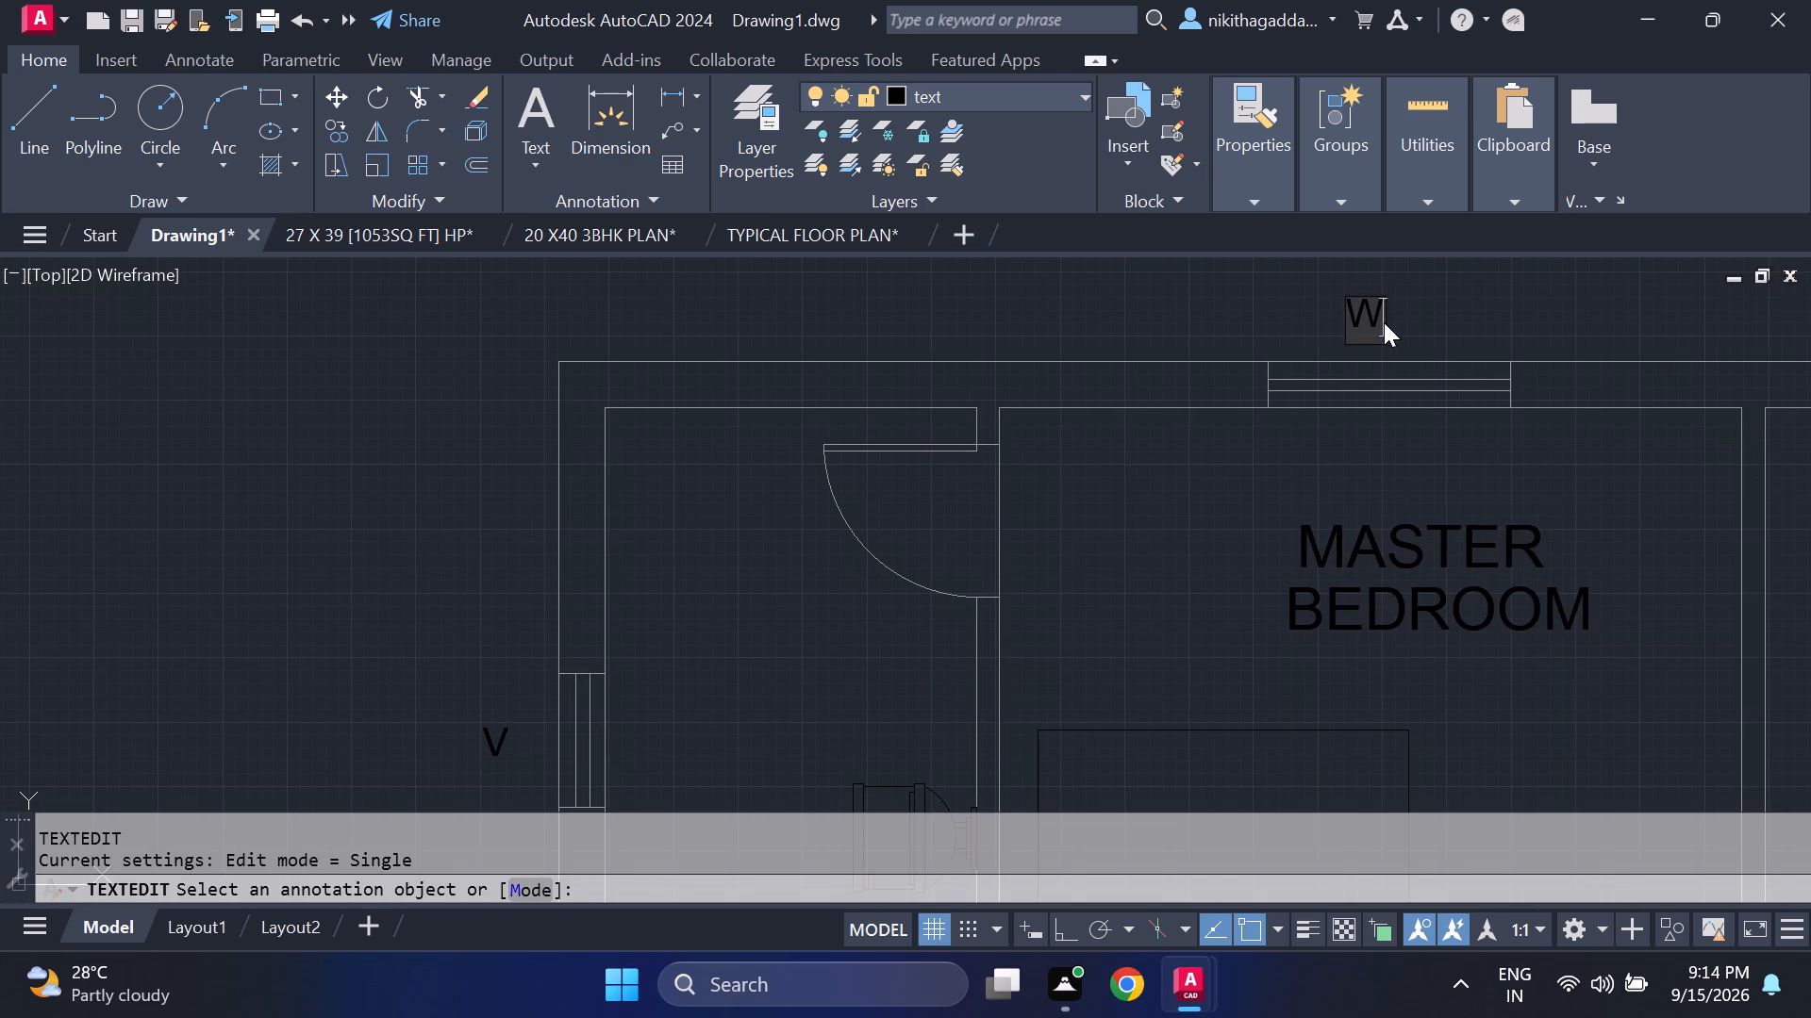
pyautogui.press('Return')
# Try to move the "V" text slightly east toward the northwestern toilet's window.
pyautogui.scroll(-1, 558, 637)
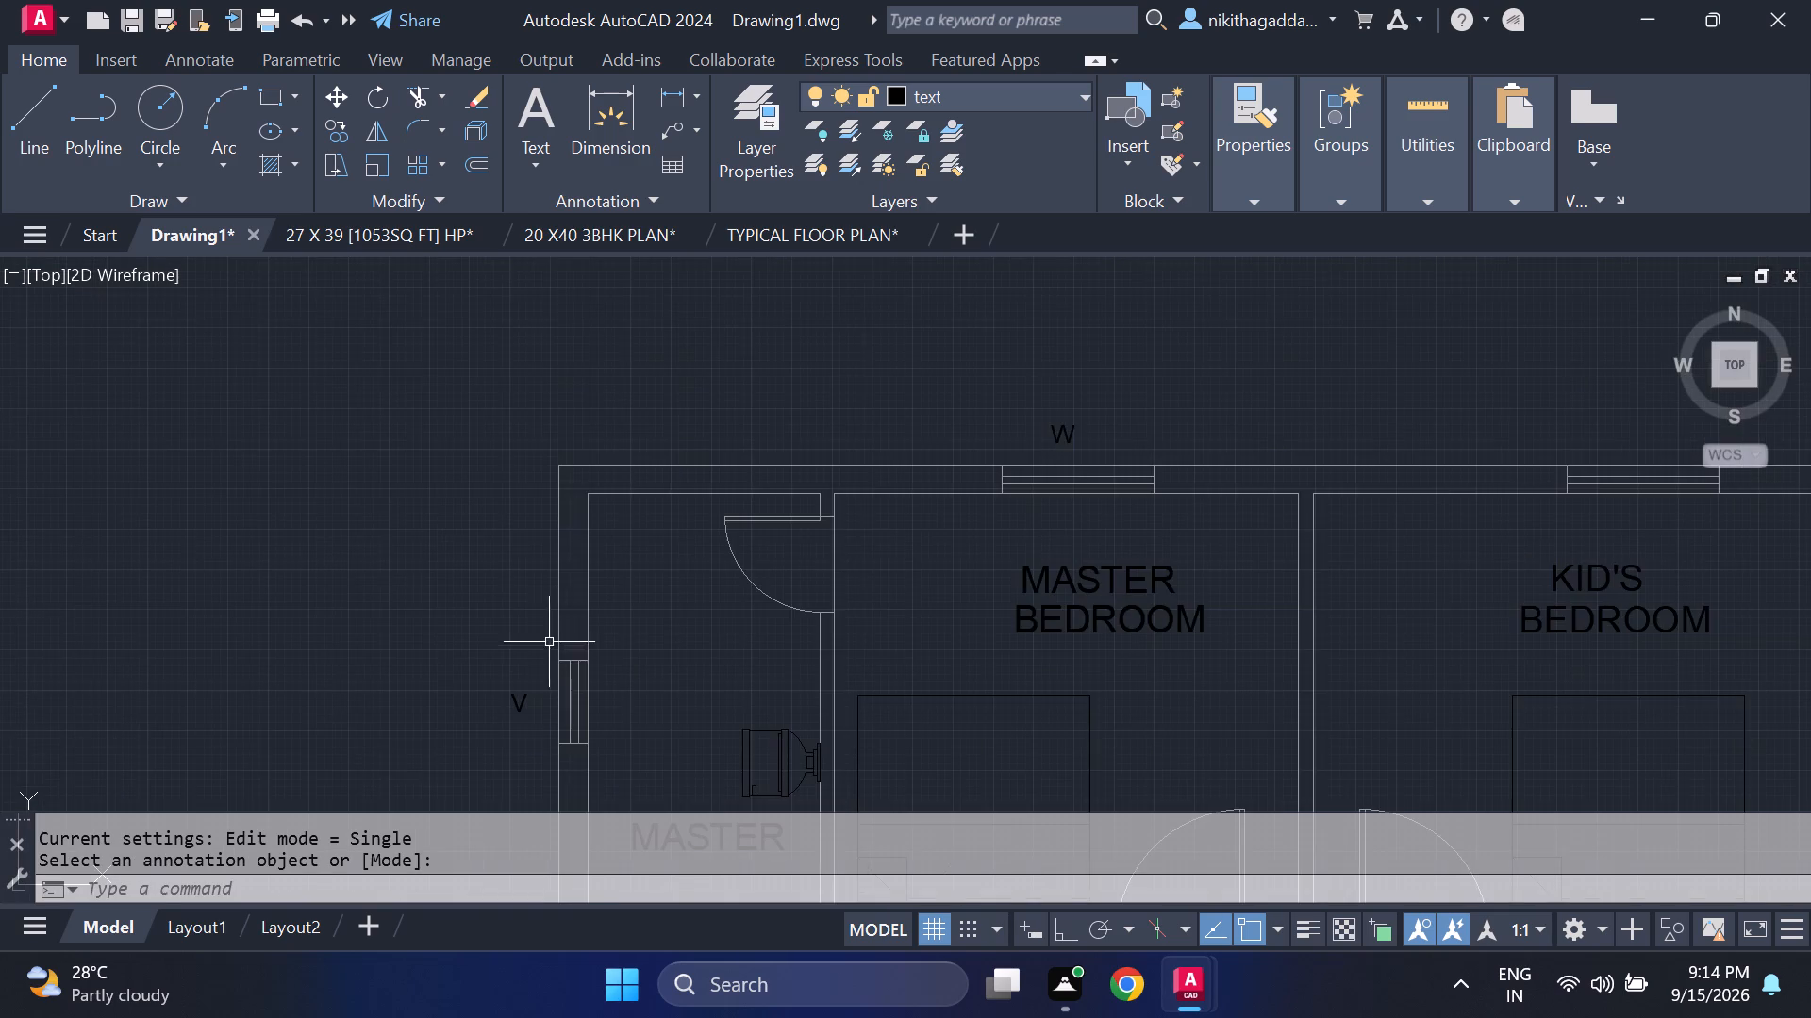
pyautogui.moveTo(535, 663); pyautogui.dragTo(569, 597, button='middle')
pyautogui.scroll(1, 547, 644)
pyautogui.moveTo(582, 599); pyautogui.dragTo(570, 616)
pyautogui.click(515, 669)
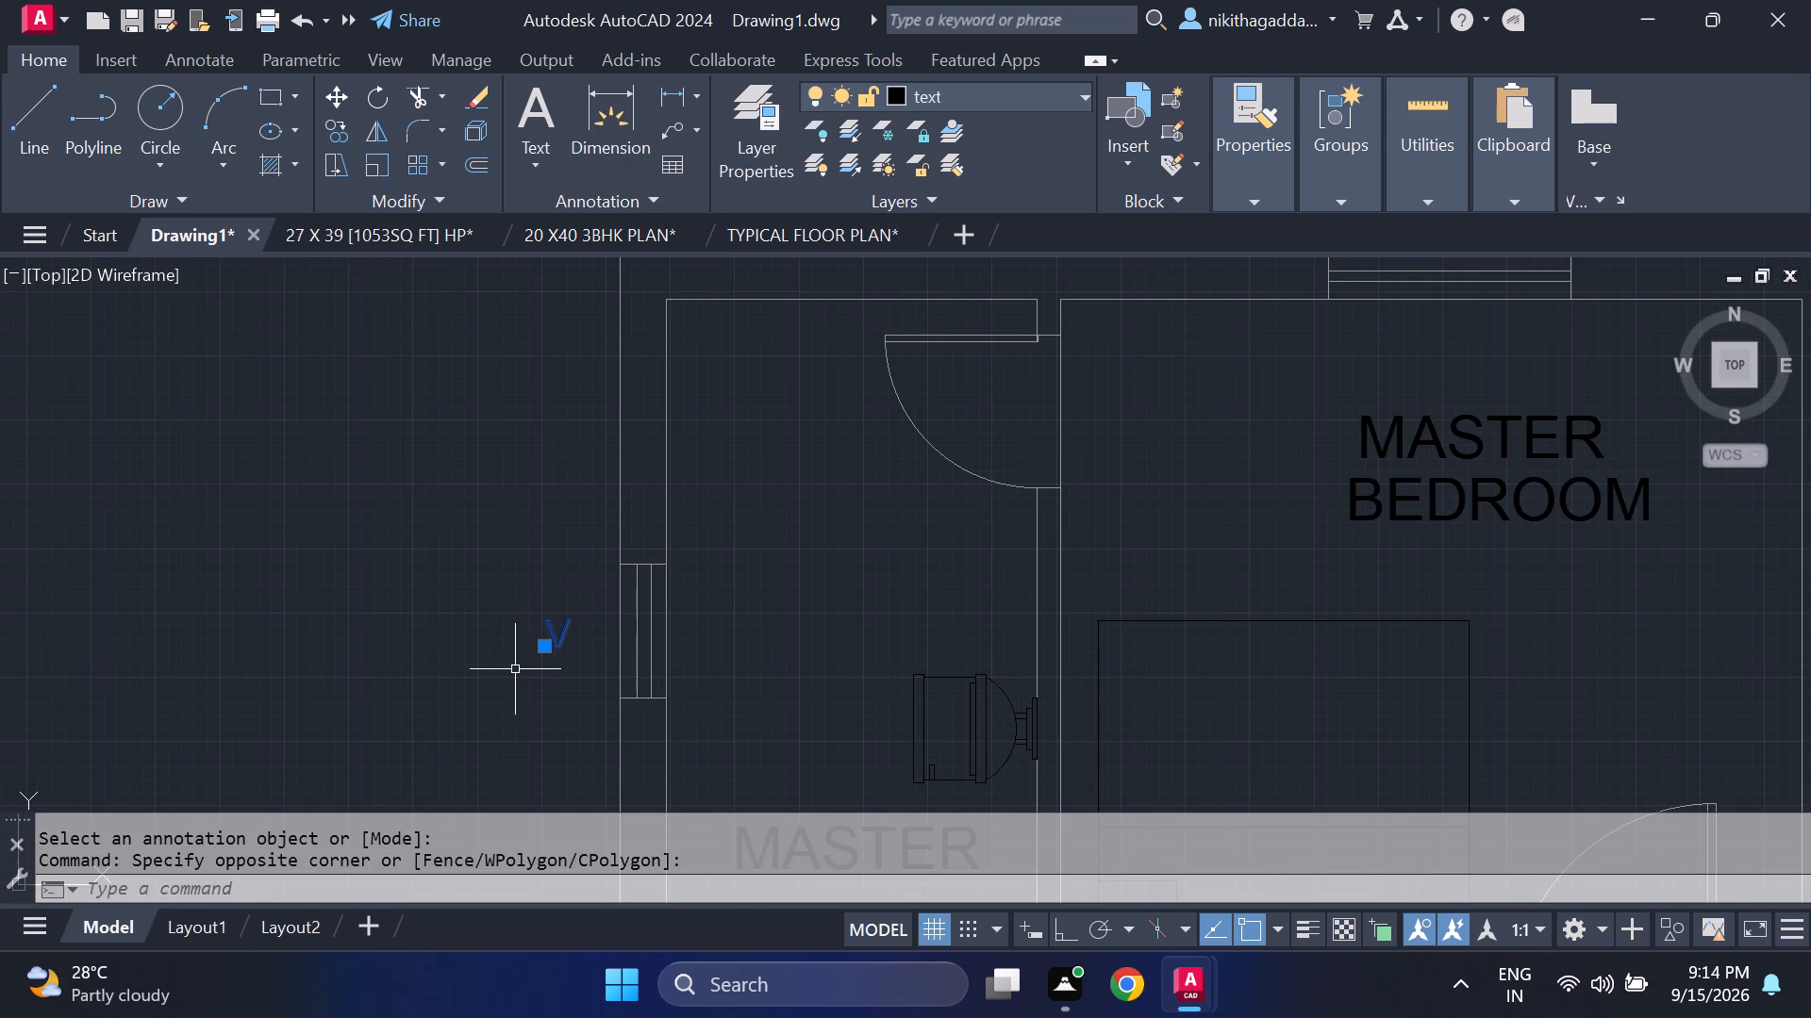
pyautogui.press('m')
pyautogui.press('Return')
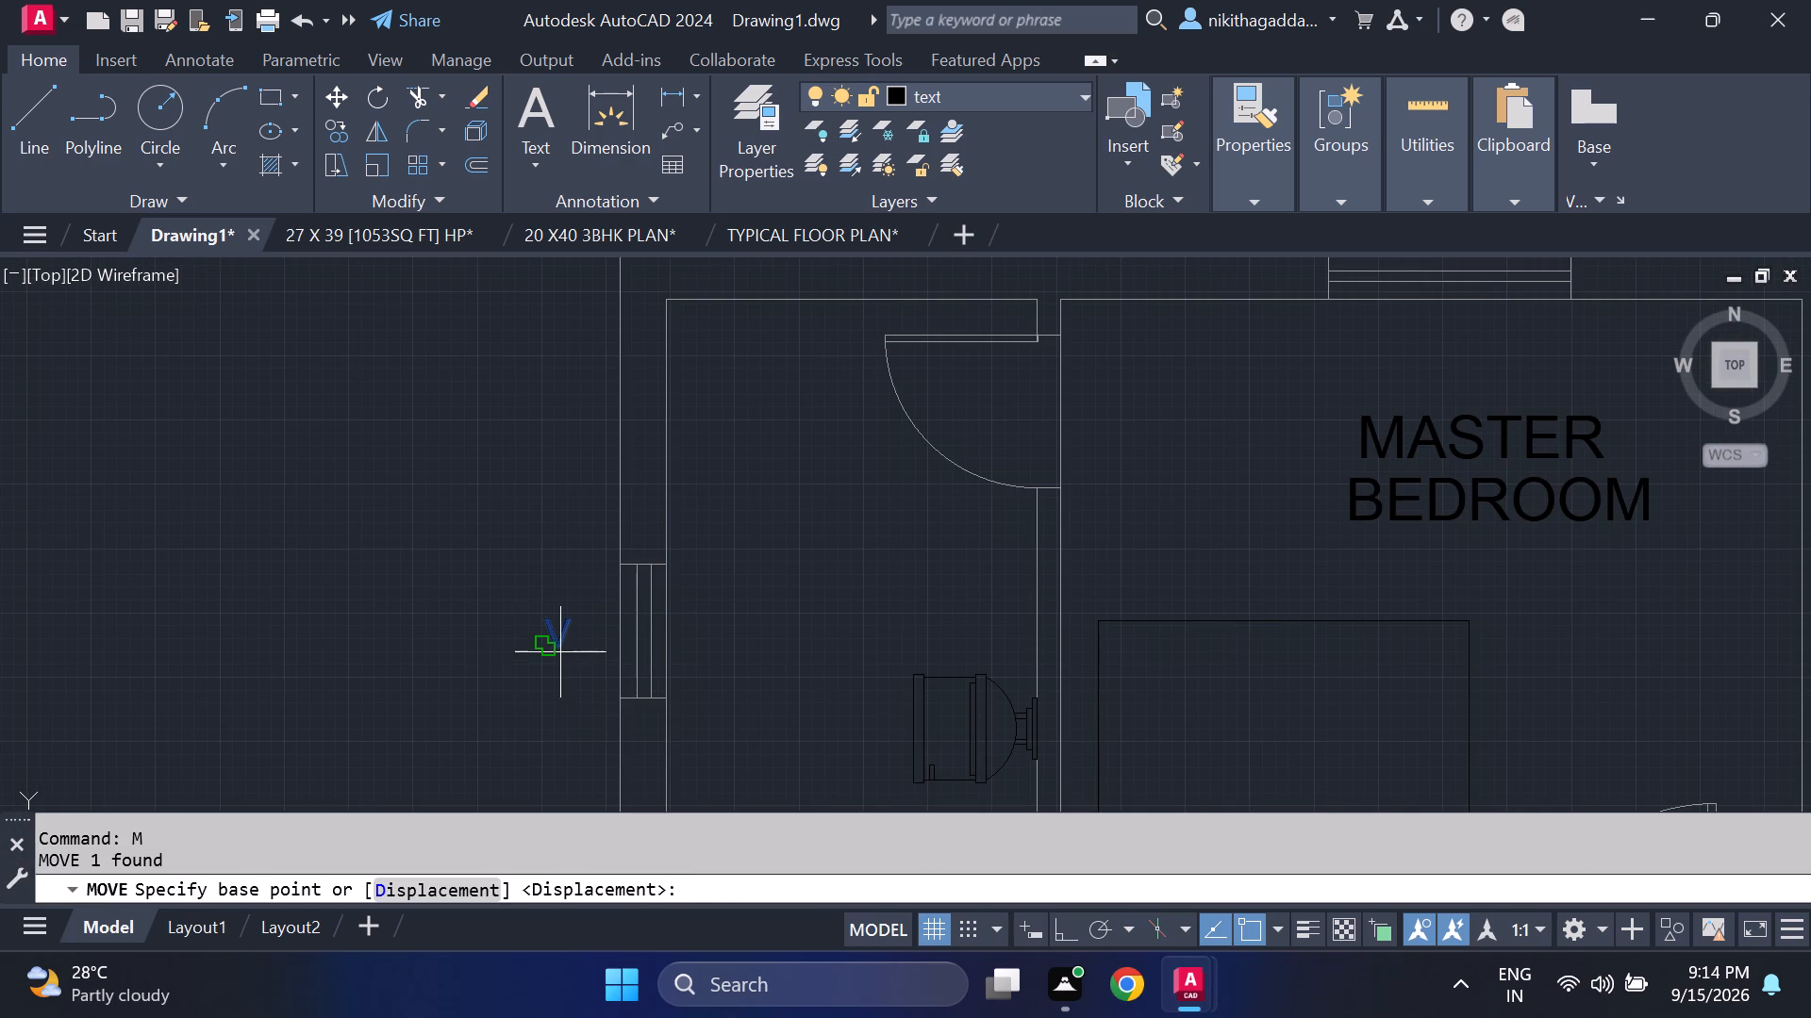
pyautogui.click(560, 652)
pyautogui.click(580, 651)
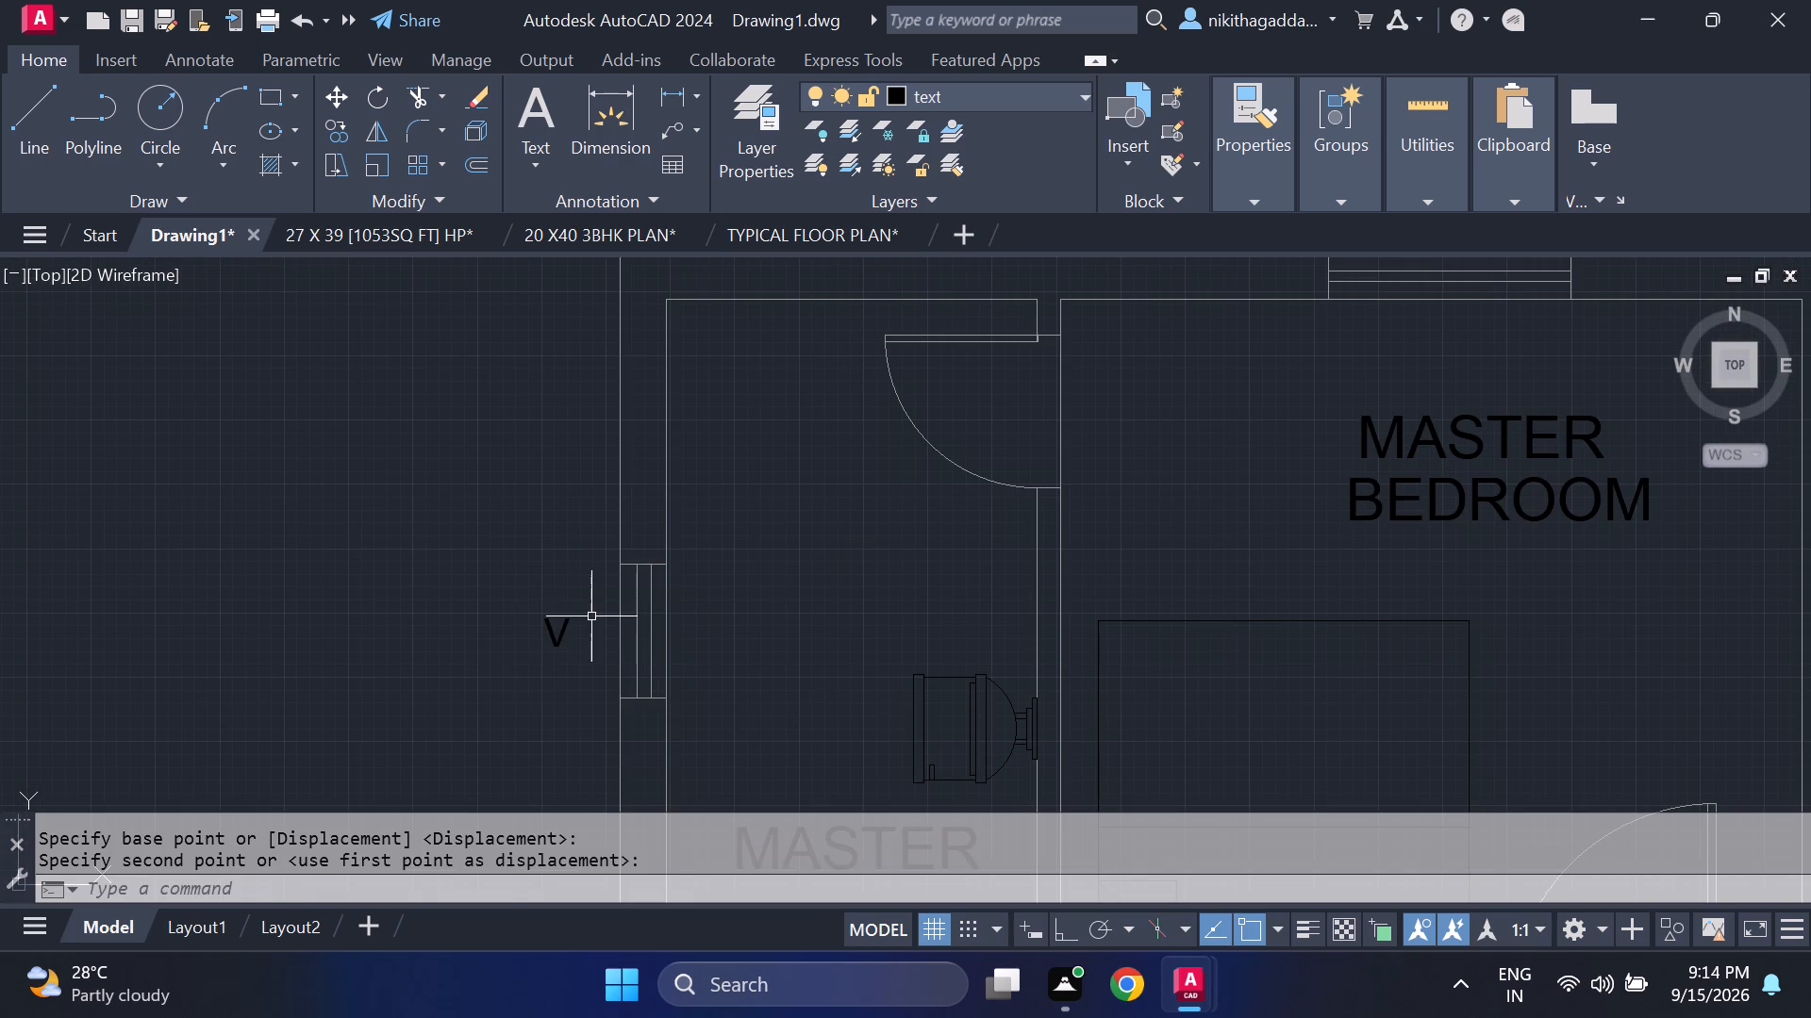
# Move the "V" text east so it sits close beside the northwestern toilet's west window.
pyautogui.moveTo(590, 615); pyautogui.dragTo(576, 622)
pyautogui.click(502, 651)
pyautogui.press('m')
pyautogui.press('Return')
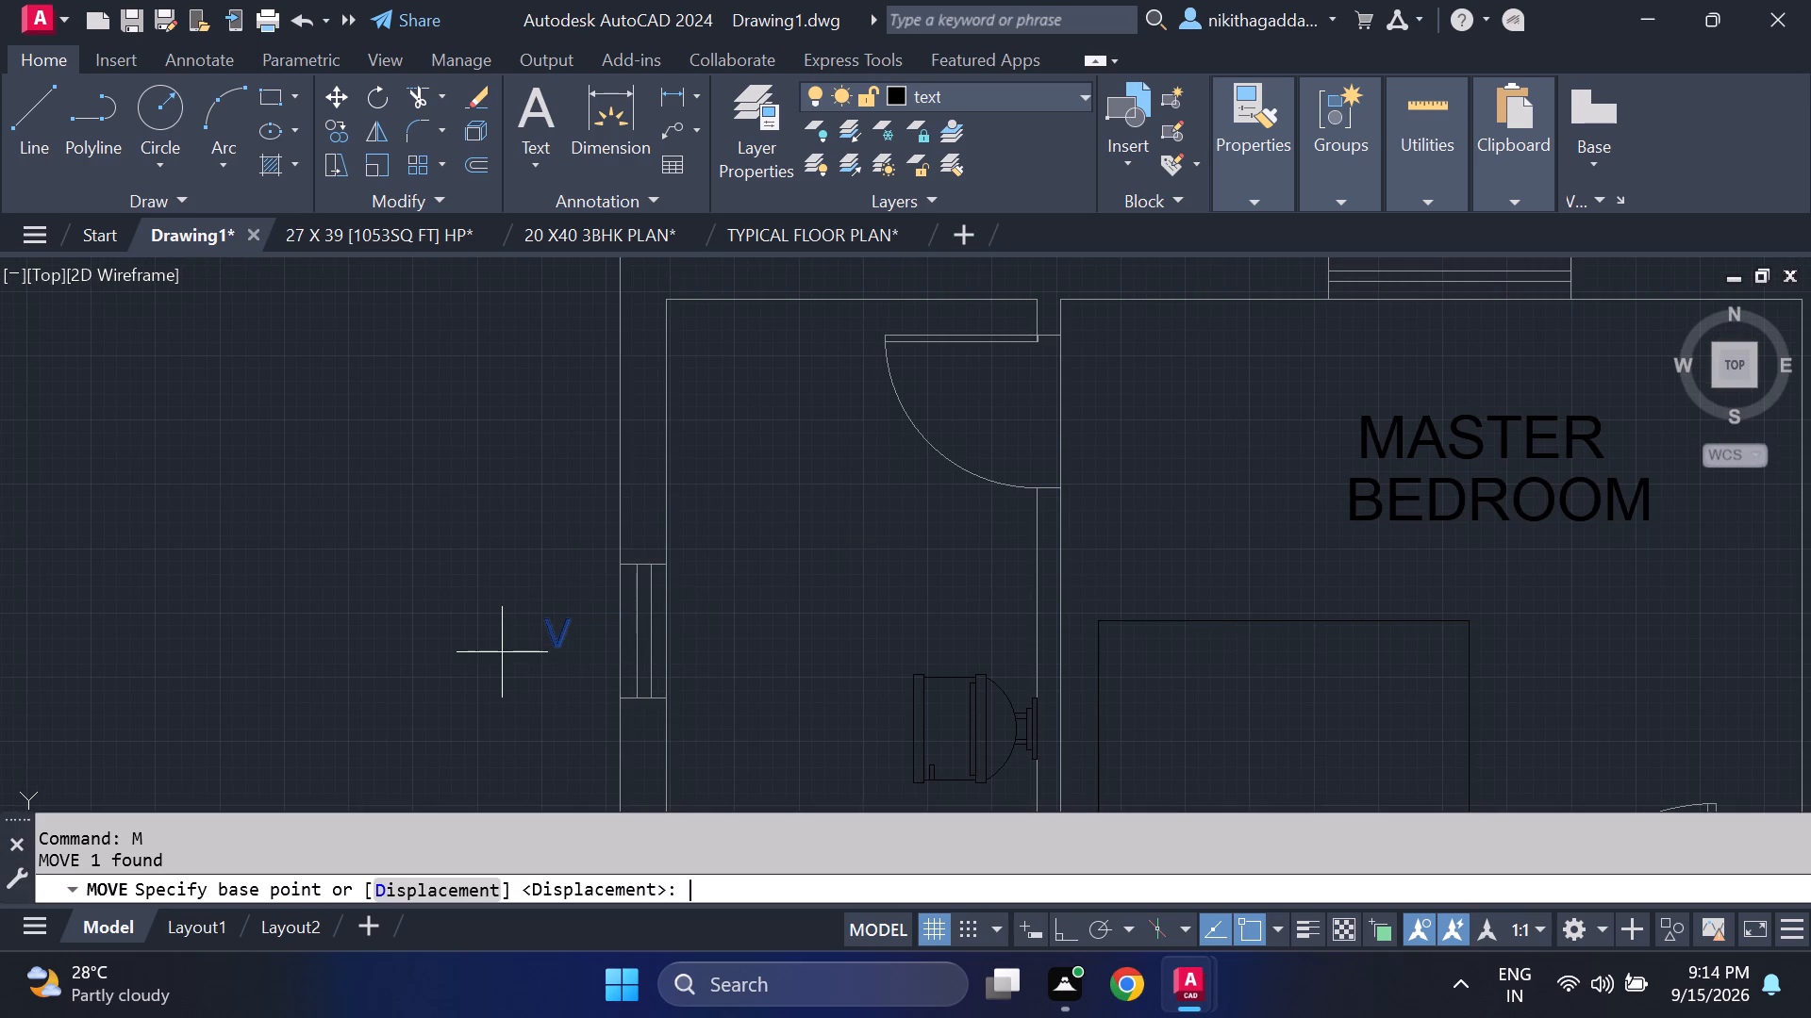
pyautogui.scroll(3, 518, 669)
pyautogui.click(669, 575)
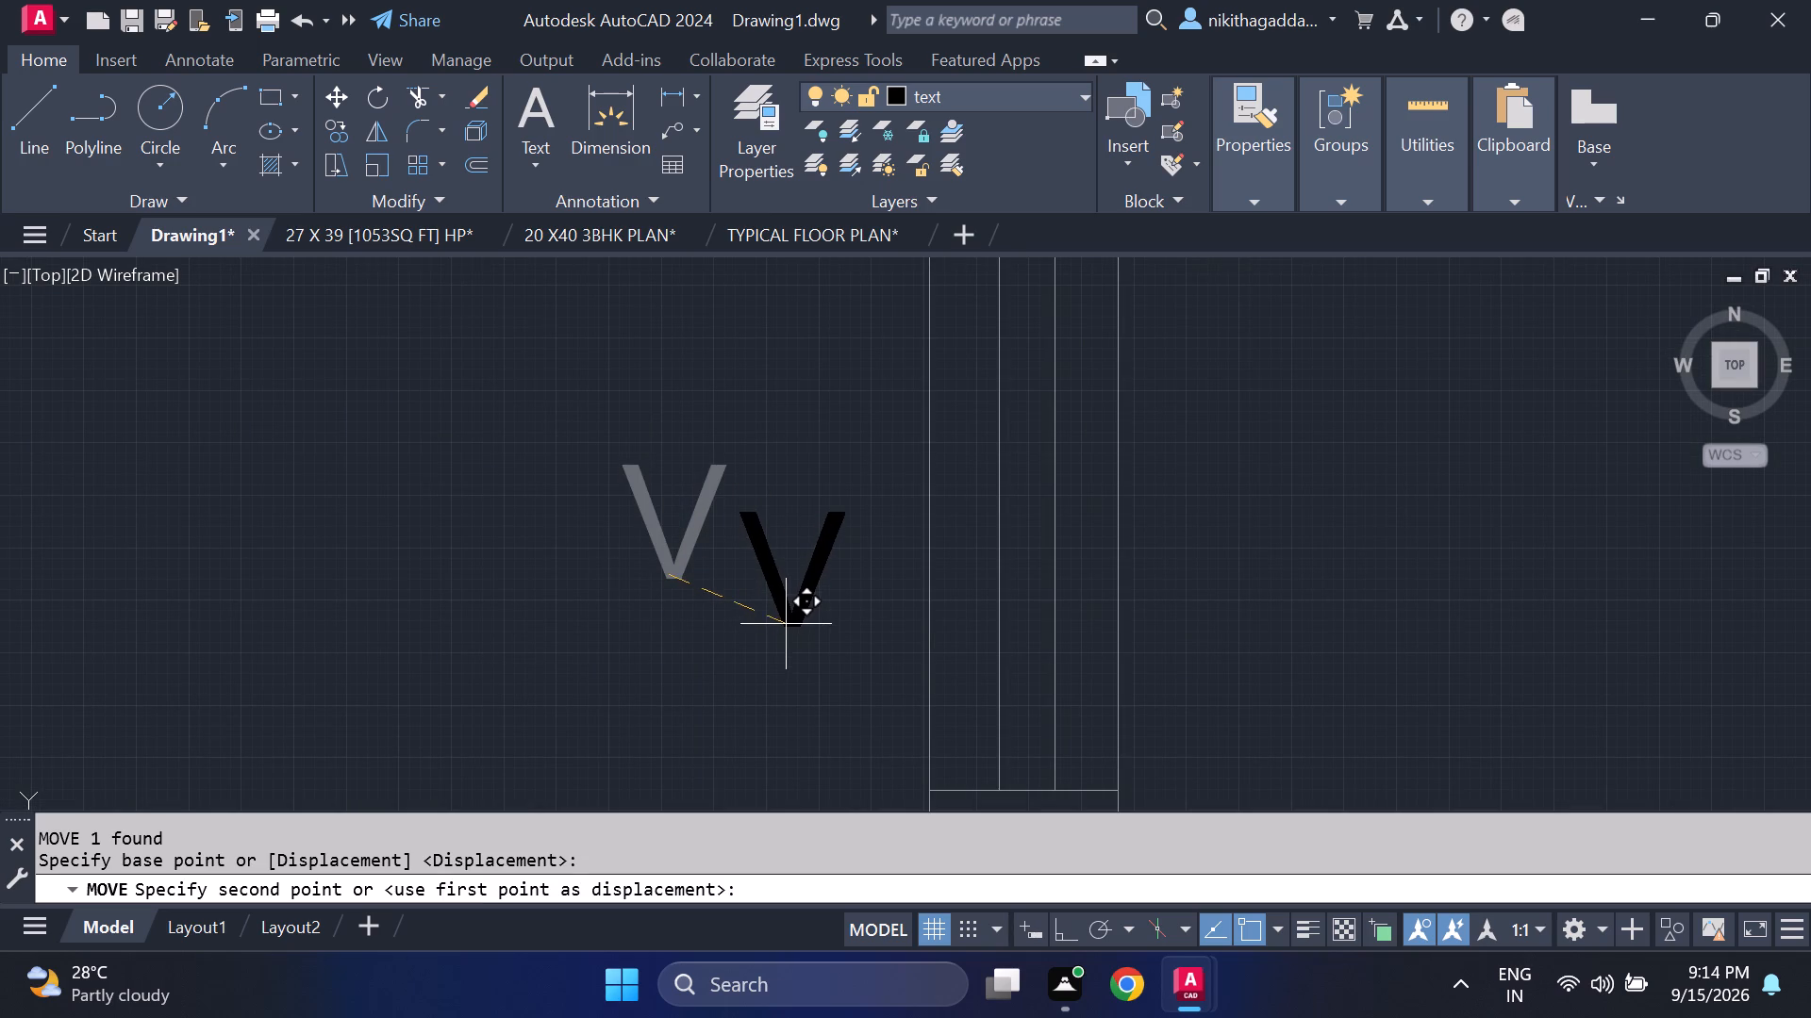
pyautogui.click(822, 535)
# Move the "W" text down close to the master bedroom's north window.
pyautogui.scroll(-4, 973, 553)
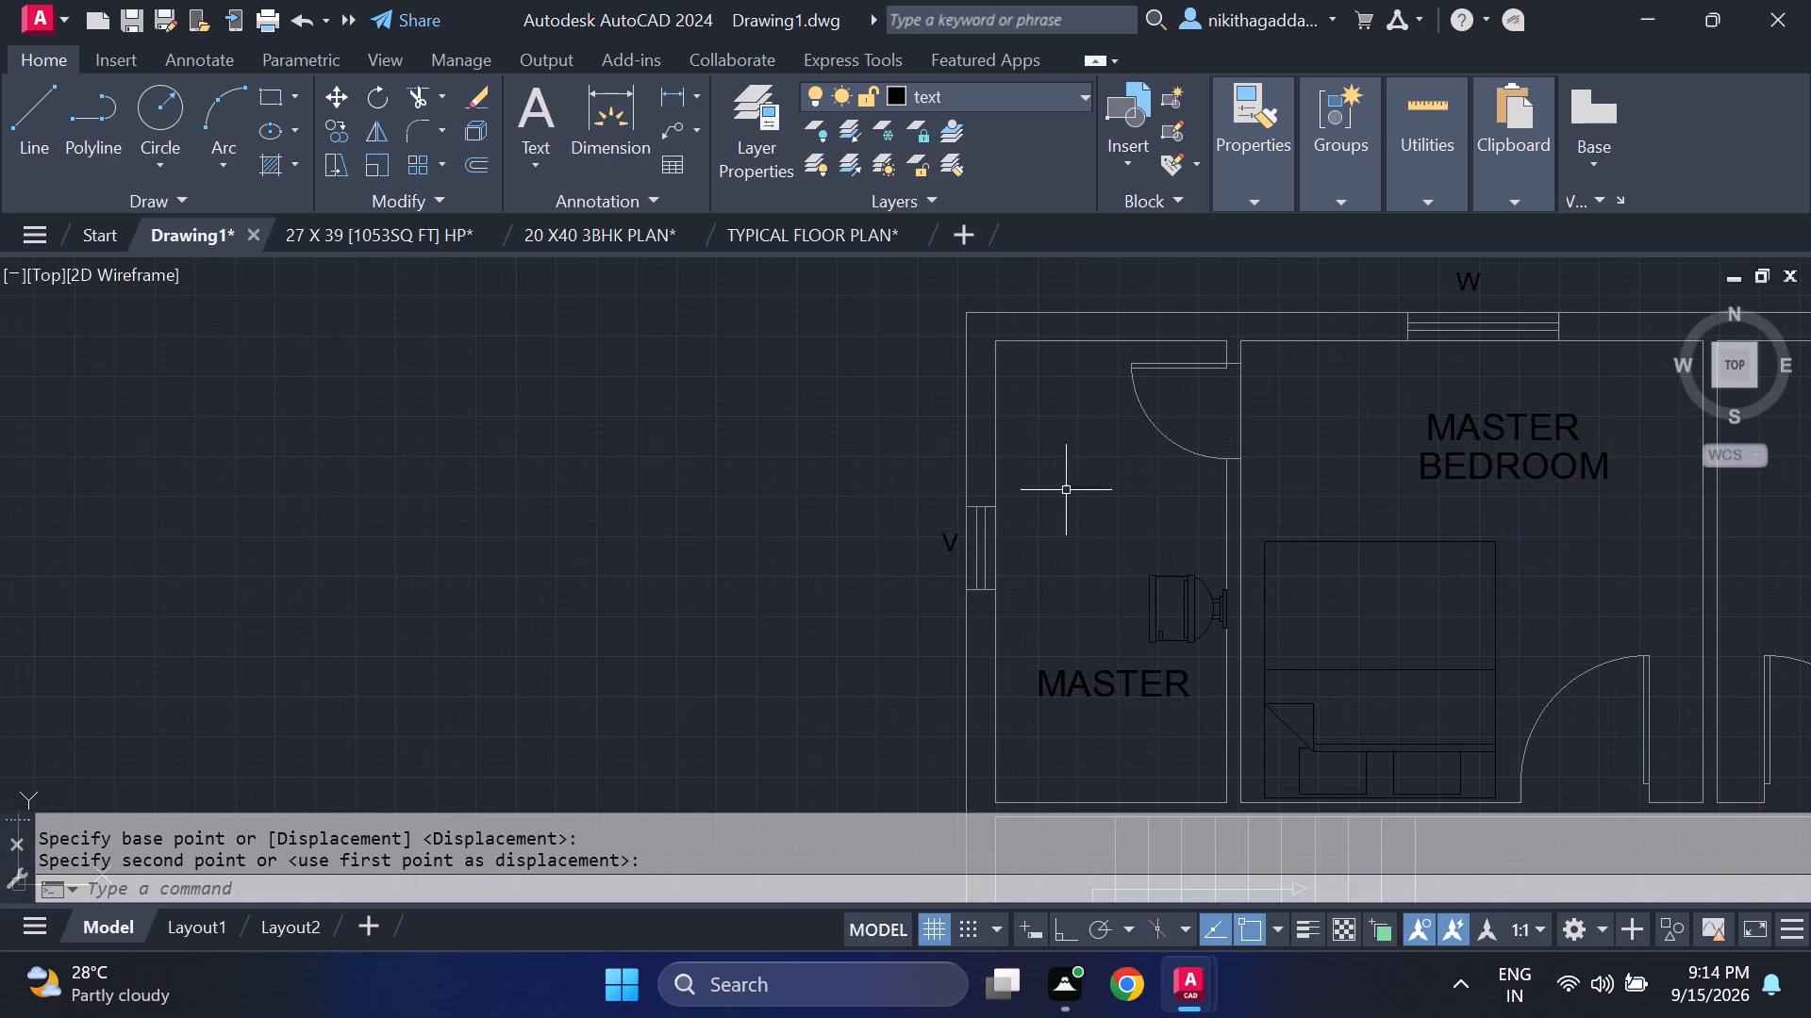
pyautogui.moveTo(1213, 343); pyautogui.dragTo(1005, 394, button='middle')
pyautogui.moveTo(1313, 307); pyautogui.dragTo(1237, 317)
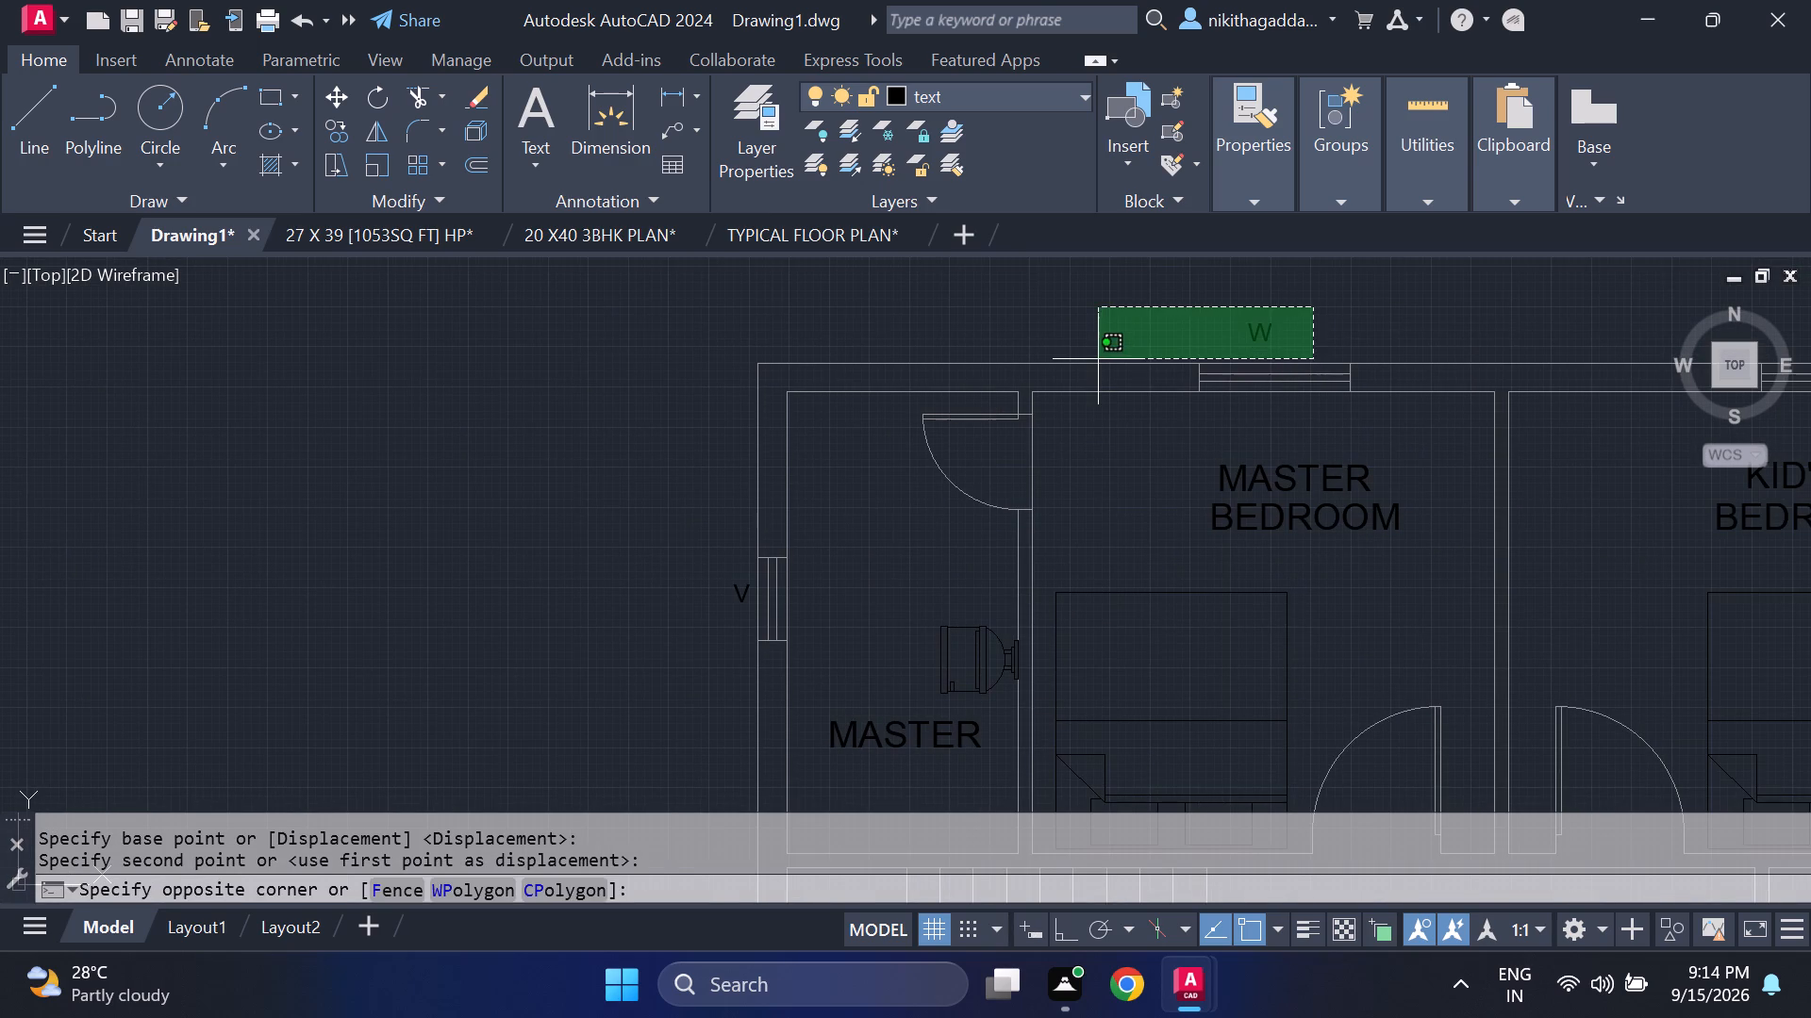
pyautogui.click(1098, 359)
pyautogui.press('m')
pyautogui.press('Return')
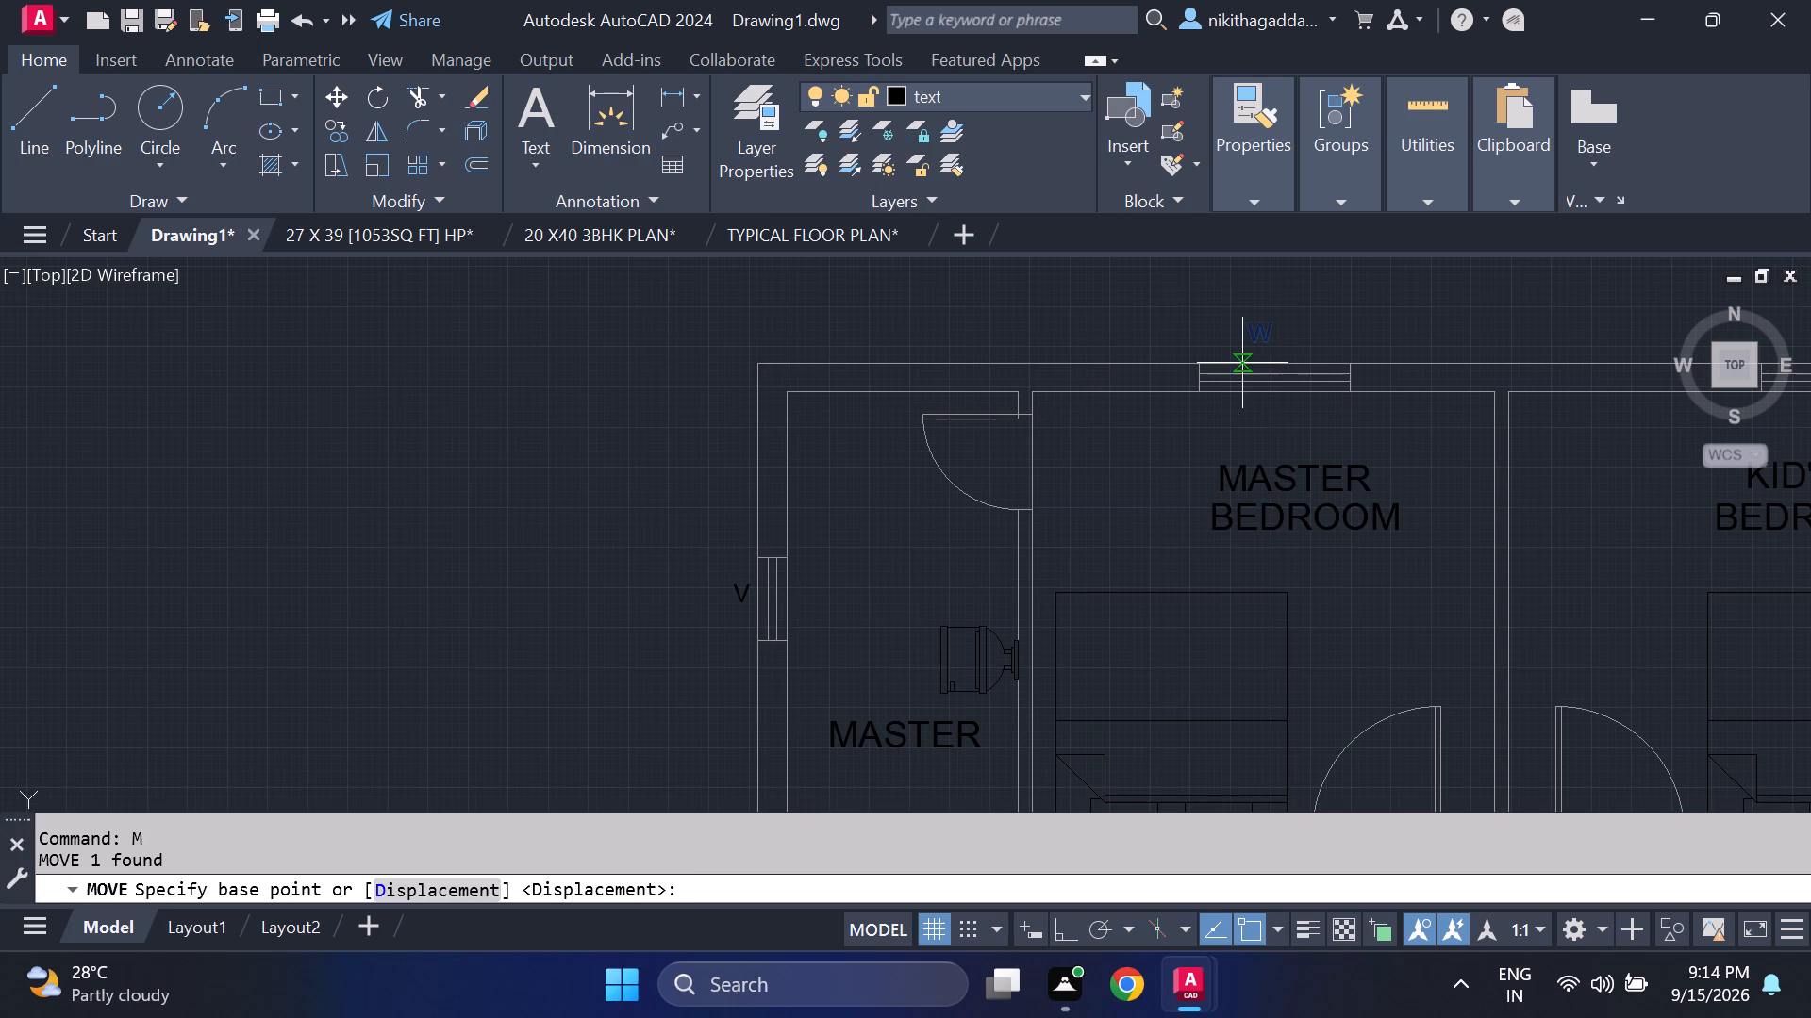
pyautogui.scroll(2, 1248, 340)
pyautogui.click(1255, 334)
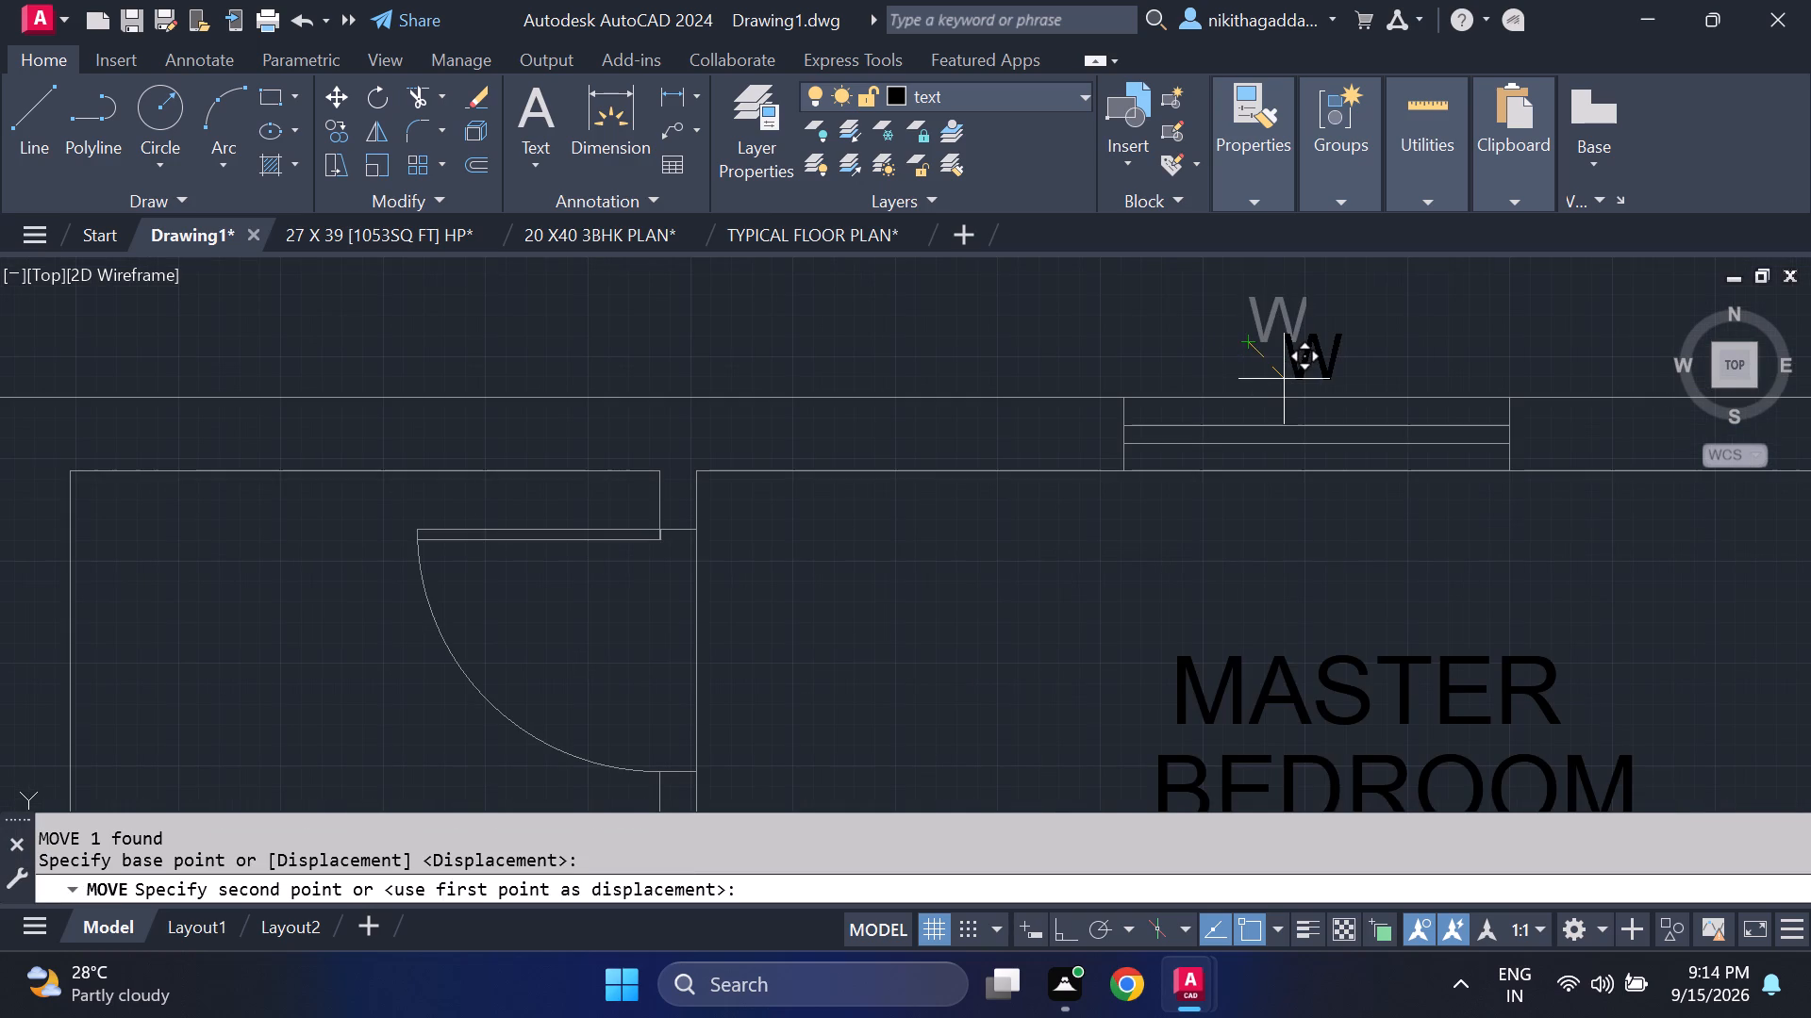
pyautogui.click(1284, 379)
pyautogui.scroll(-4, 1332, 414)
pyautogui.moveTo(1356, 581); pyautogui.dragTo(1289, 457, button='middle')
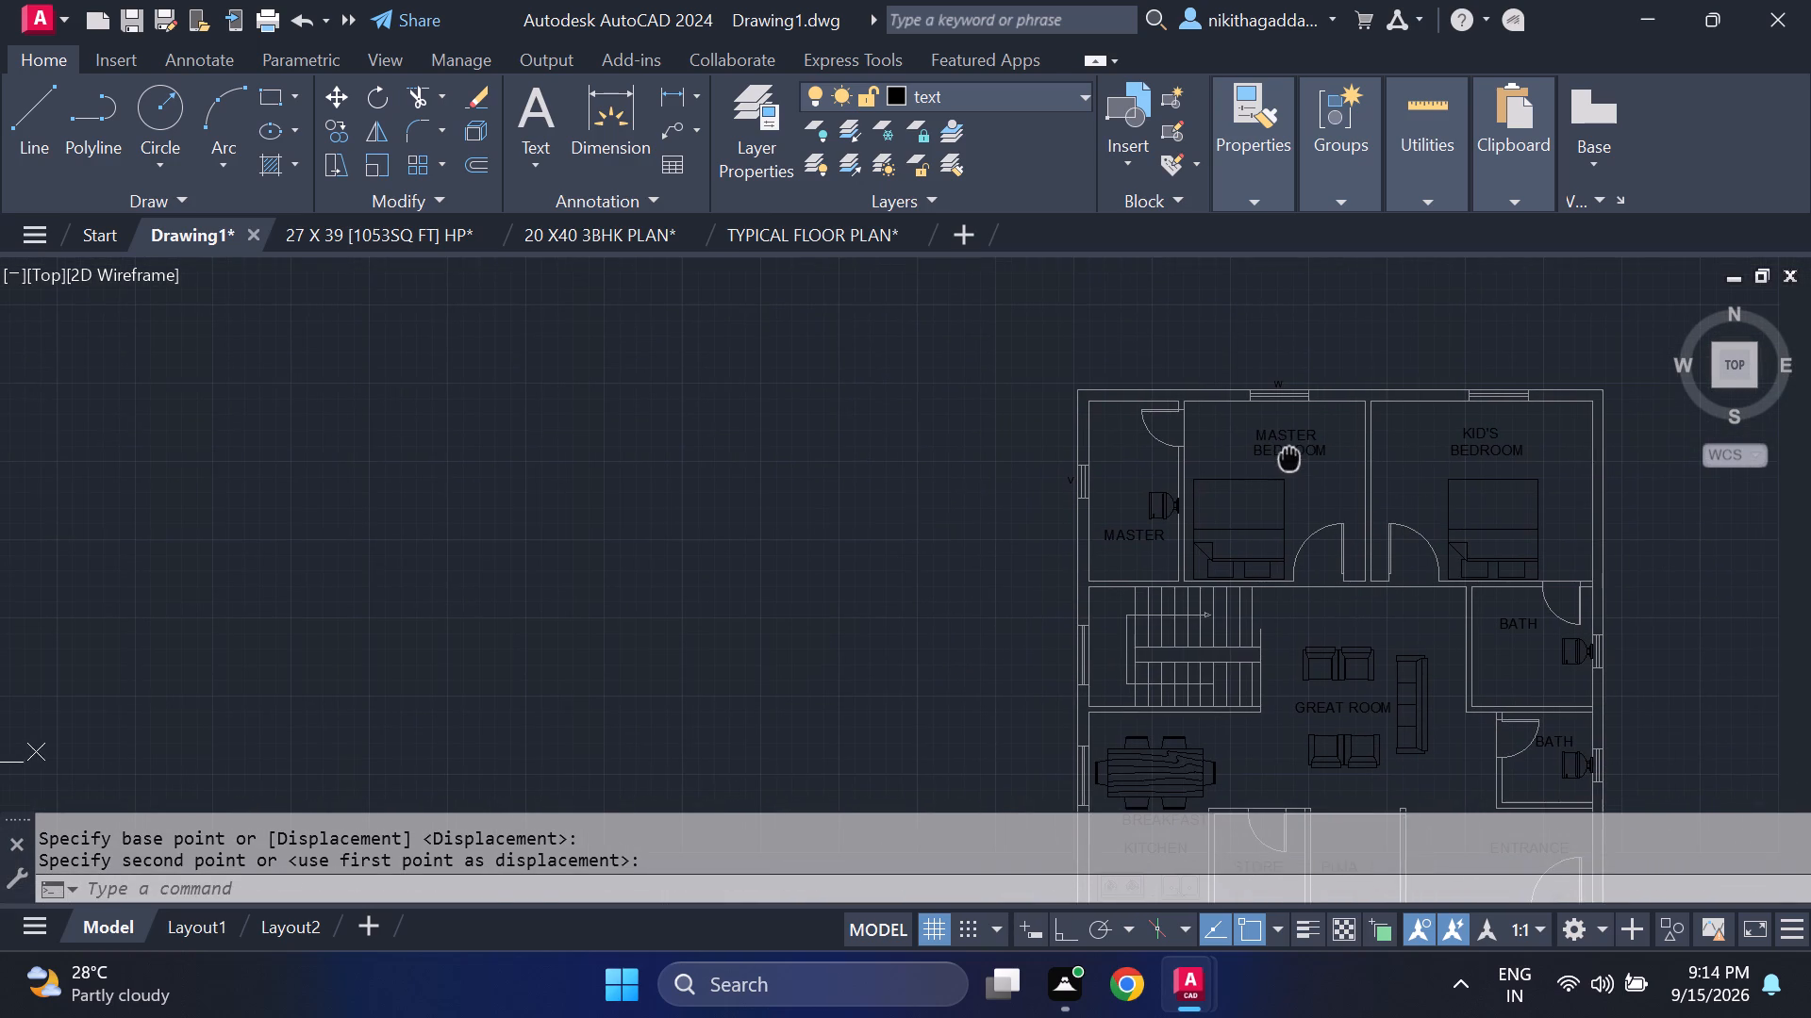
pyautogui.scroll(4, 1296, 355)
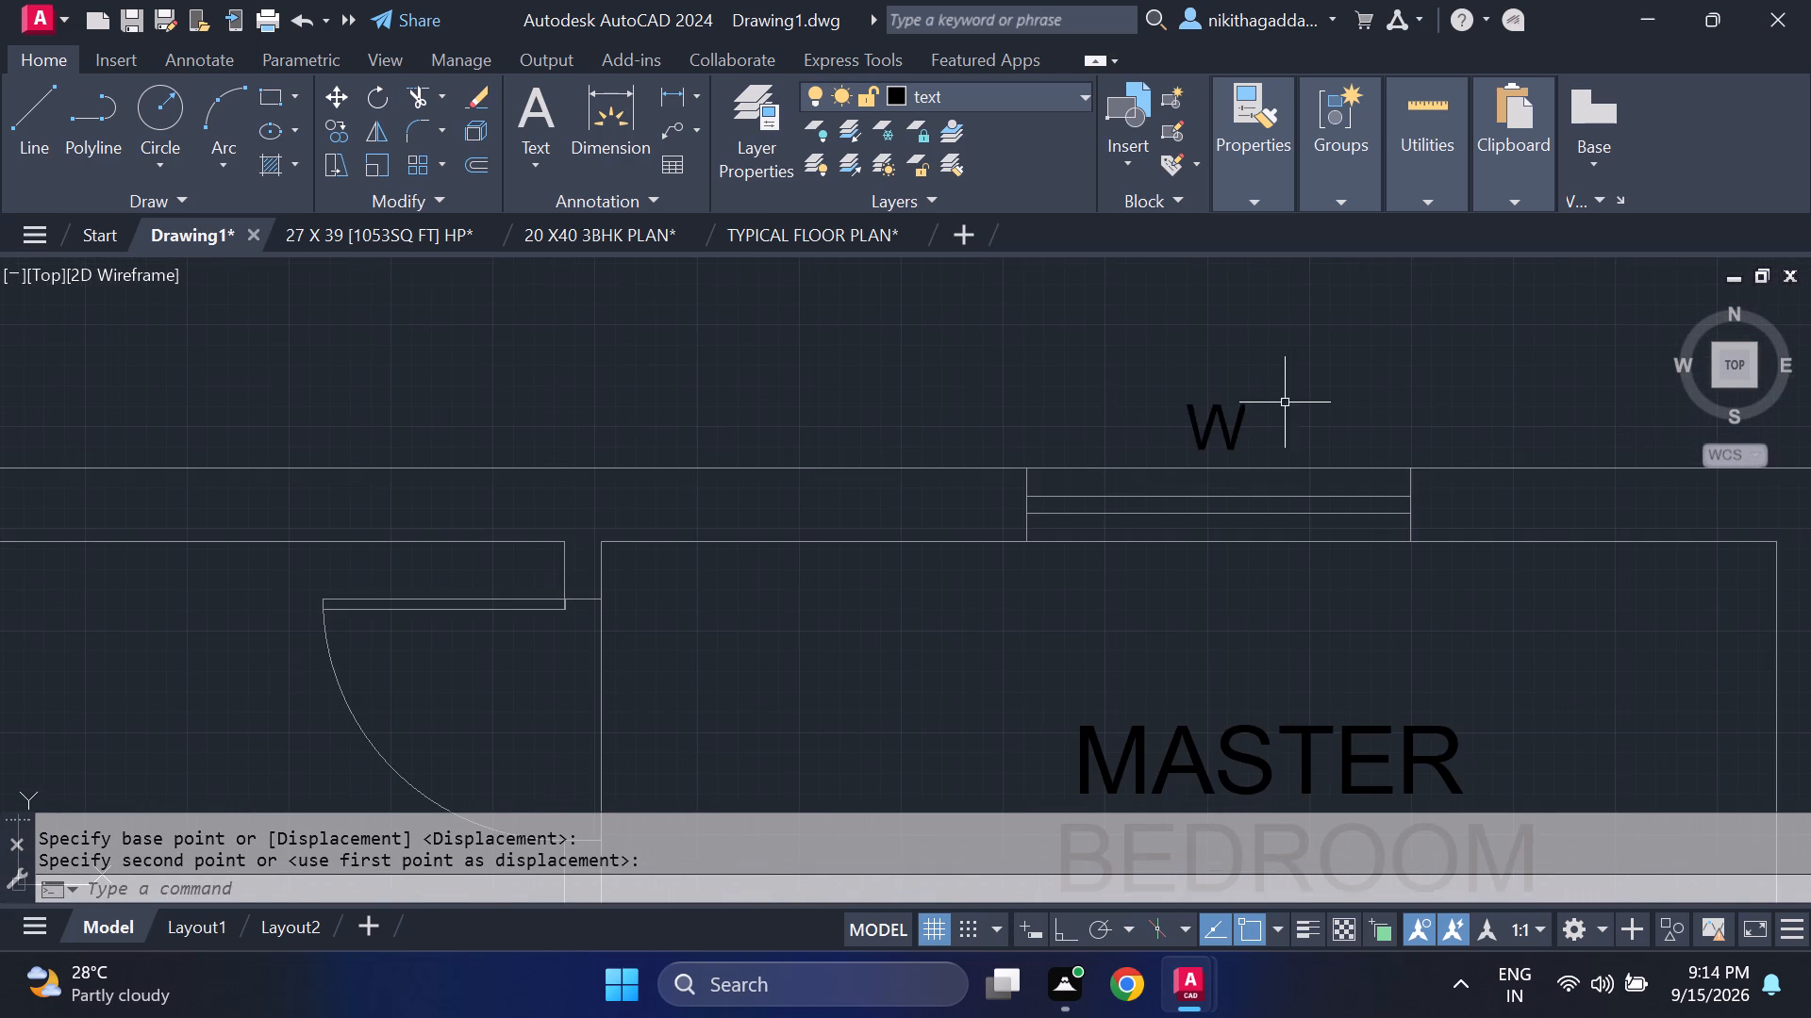
# Copy the "W" text from the master bedroom's north window to just above the kid's bedroom's north window.
pyautogui.moveTo(1286, 402); pyautogui.dragTo(1242, 409)
pyautogui.click(1059, 468)
pyautogui.press('Escape')
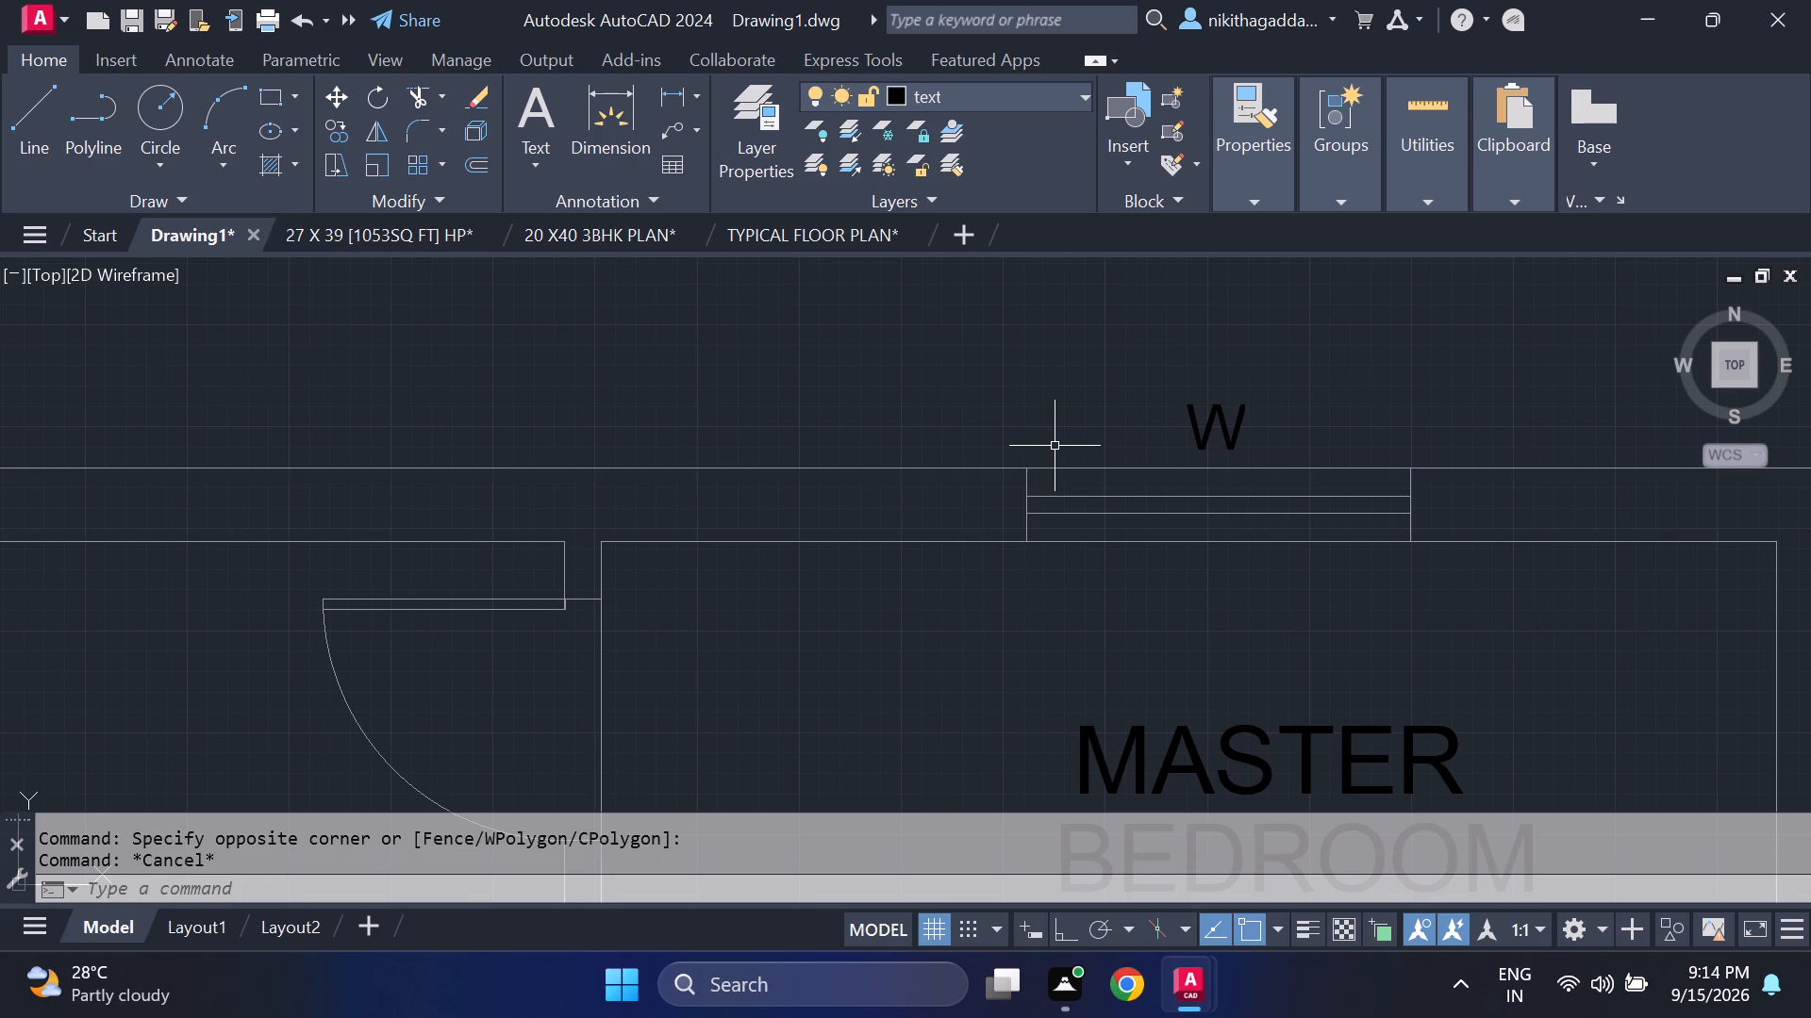
pyautogui.moveTo(1346, 371); pyautogui.dragTo(1269, 383)
pyautogui.click(1050, 427)
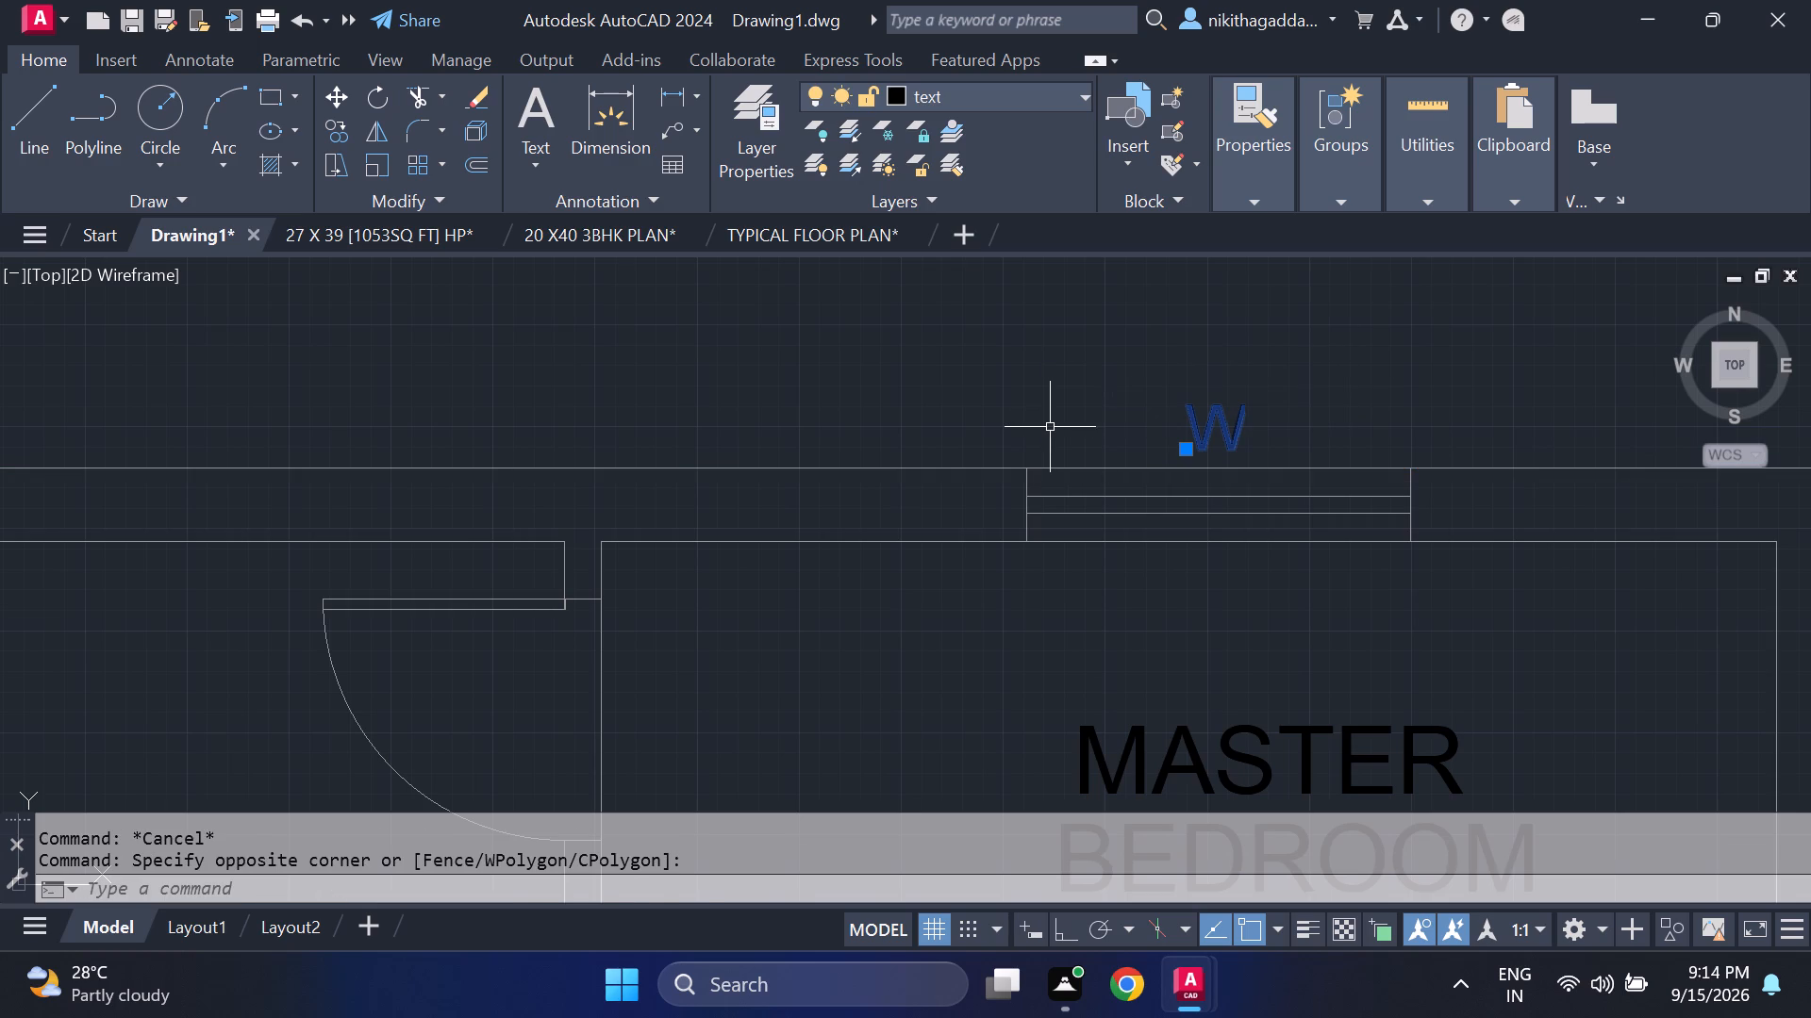
pyautogui.write('CO')
pyautogui.press('Return')
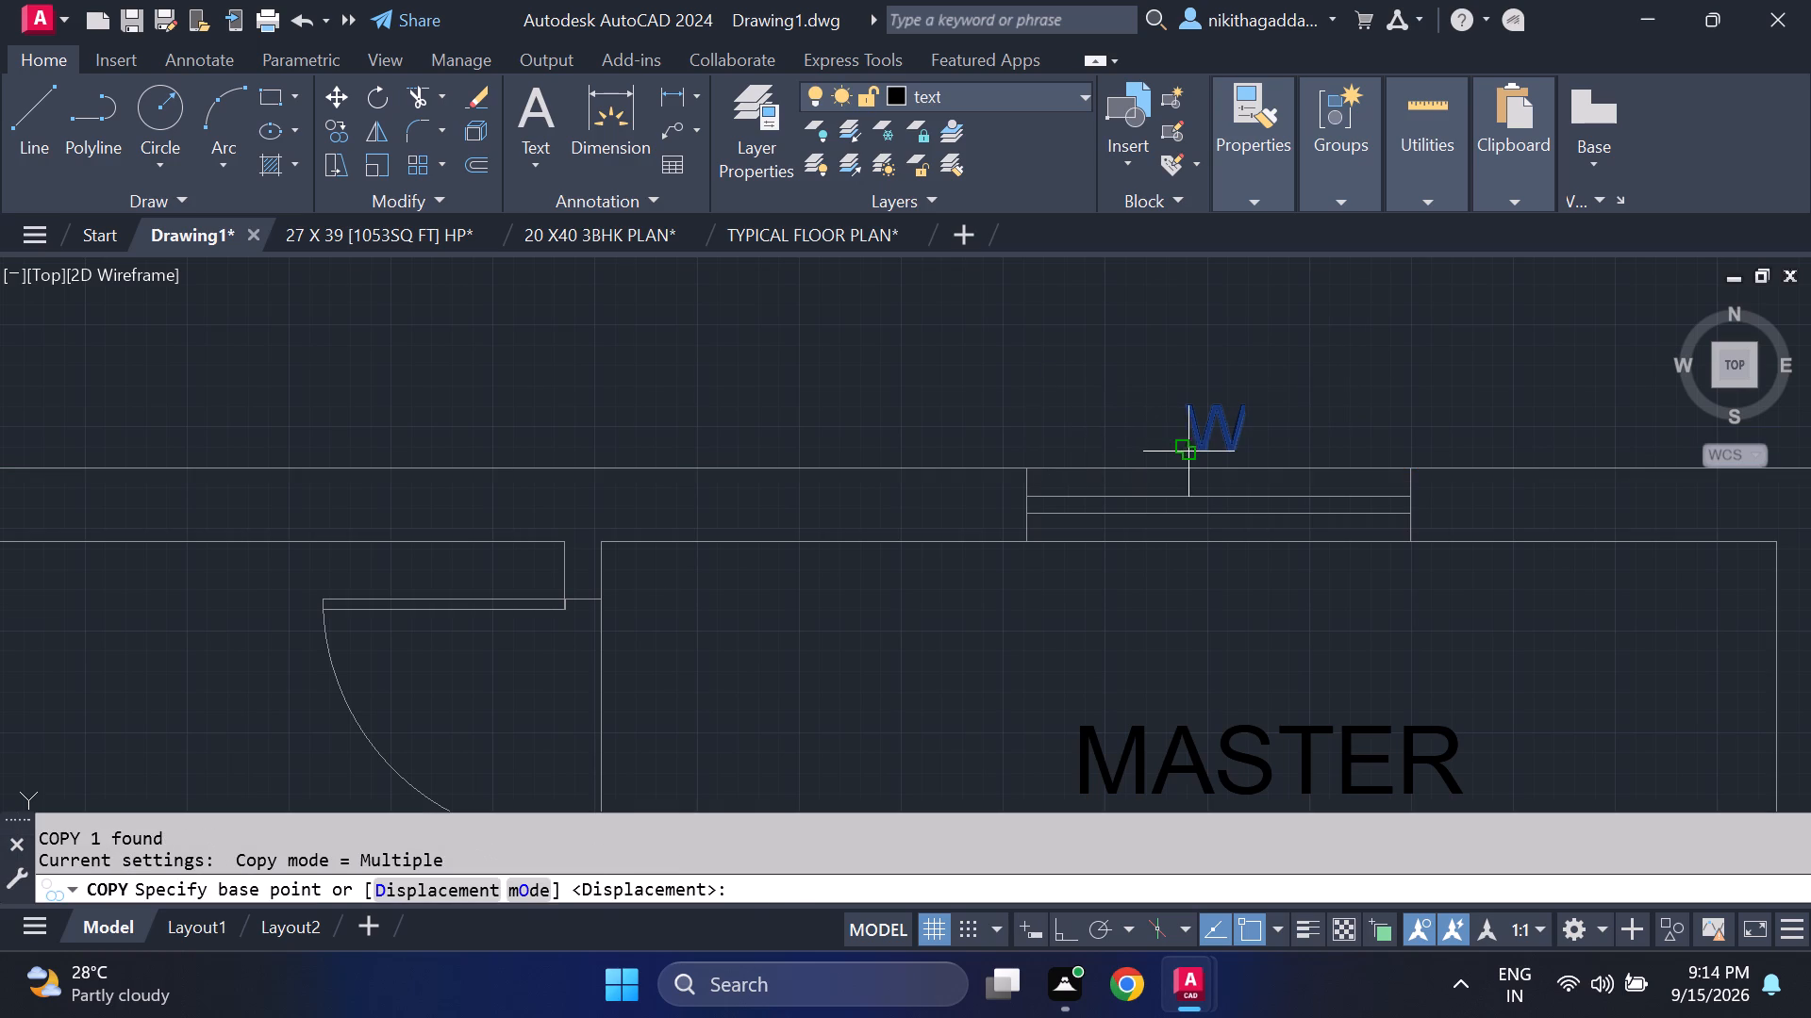
pyautogui.click(1188, 452)
pyautogui.moveTo(1545, 444); pyautogui.dragTo(782, 462, button='middle')
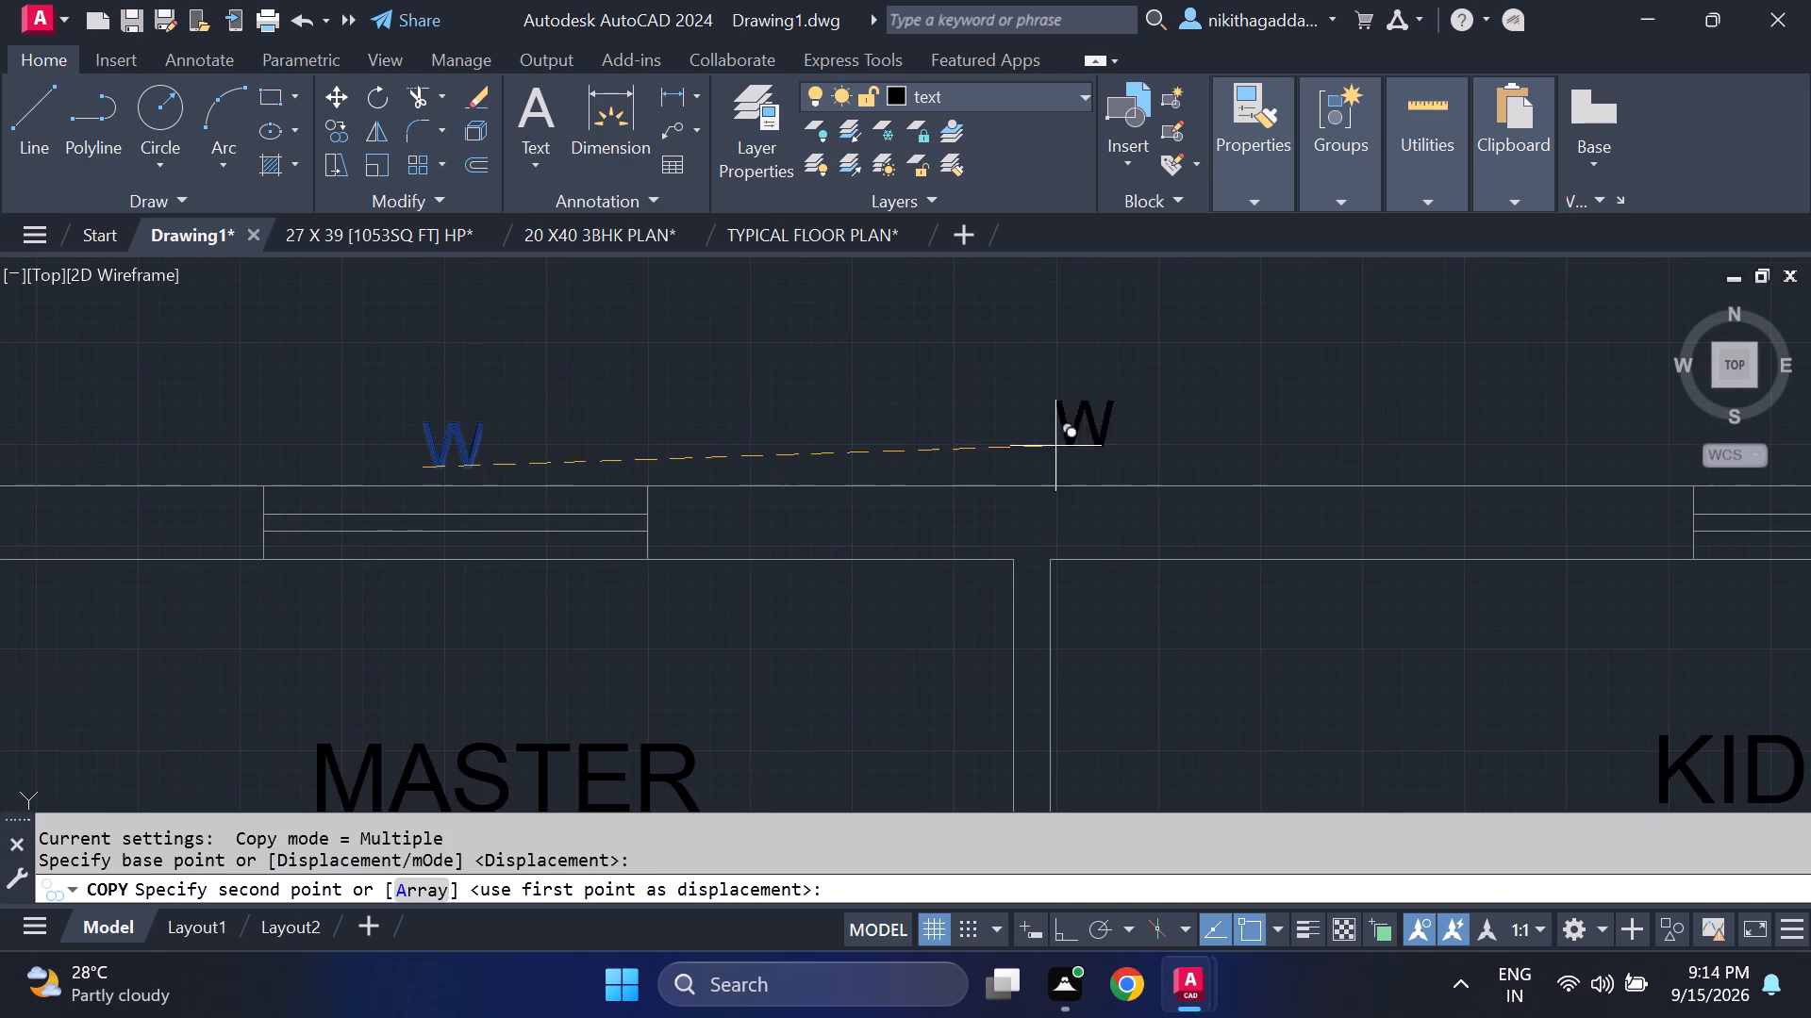
pyautogui.moveTo(1435, 443); pyautogui.dragTo(926, 452, button='middle')
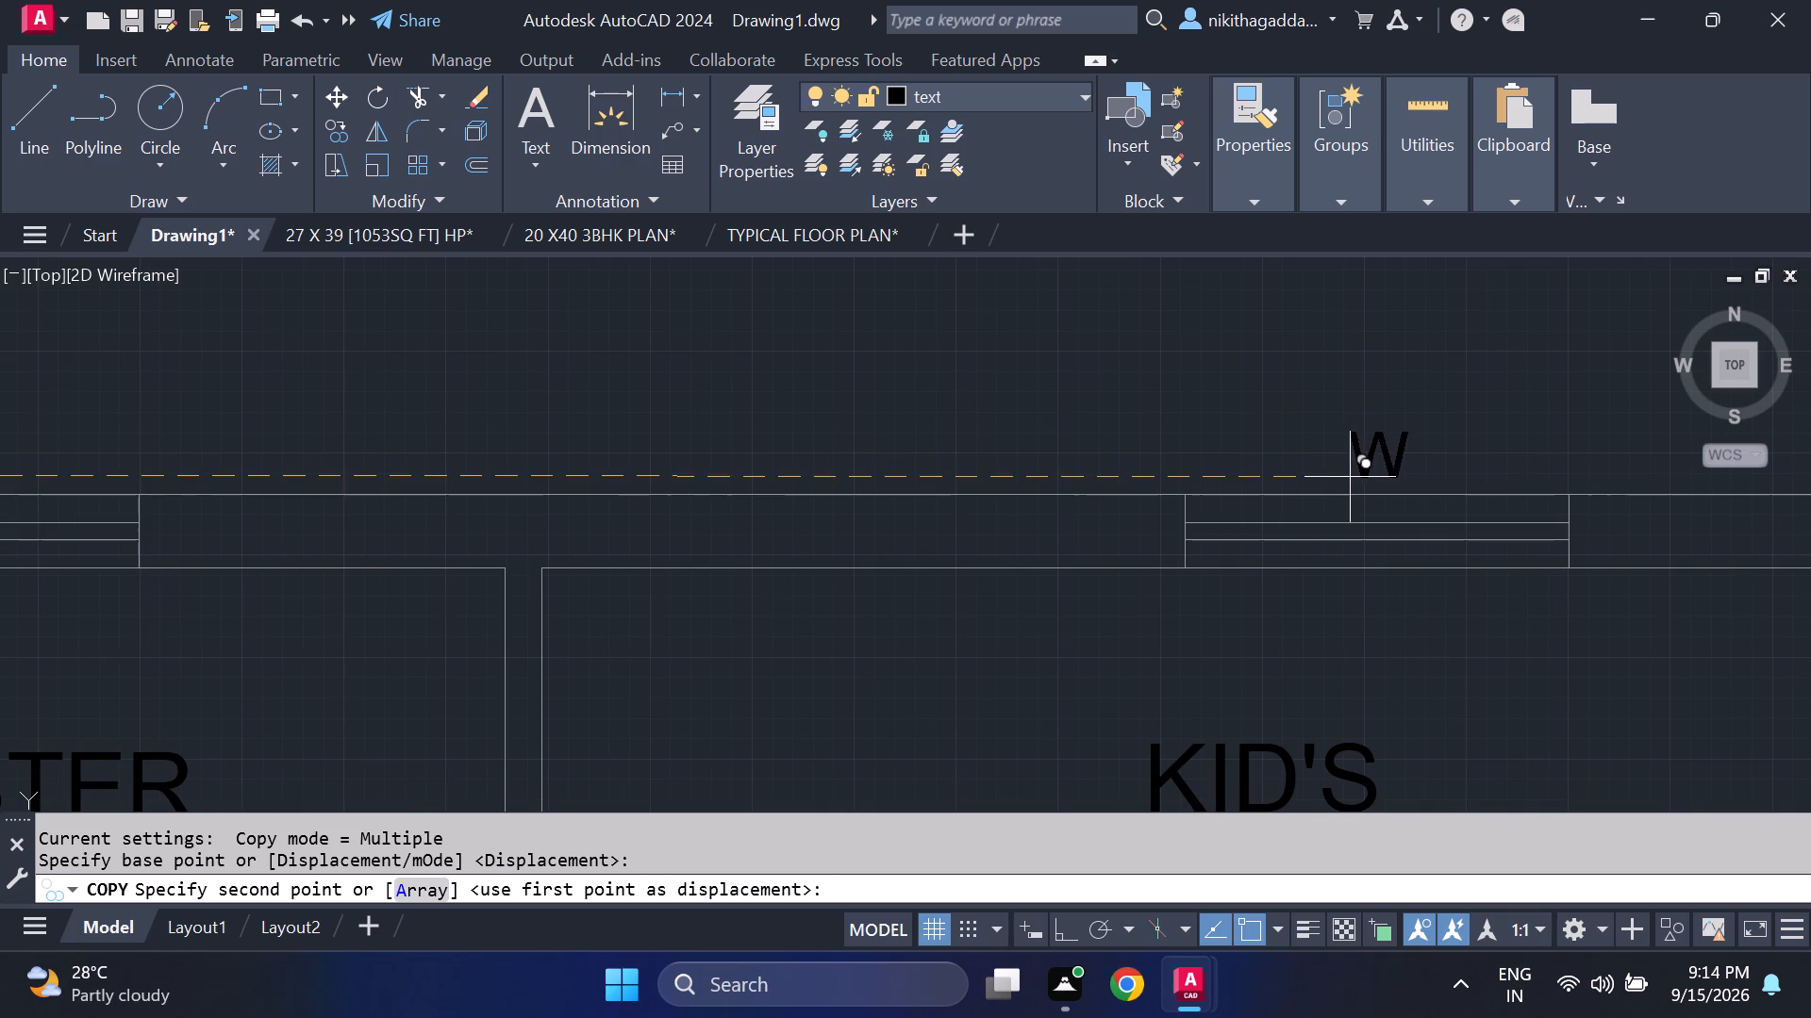
pyautogui.click(1355, 477)
# Place further "W" copies just outside the west windows of the staircase and the breakfast area.
pyautogui.scroll(-4, 1523, 517)
pyautogui.moveTo(1495, 595); pyautogui.dragTo(1318, 451, button='middle')
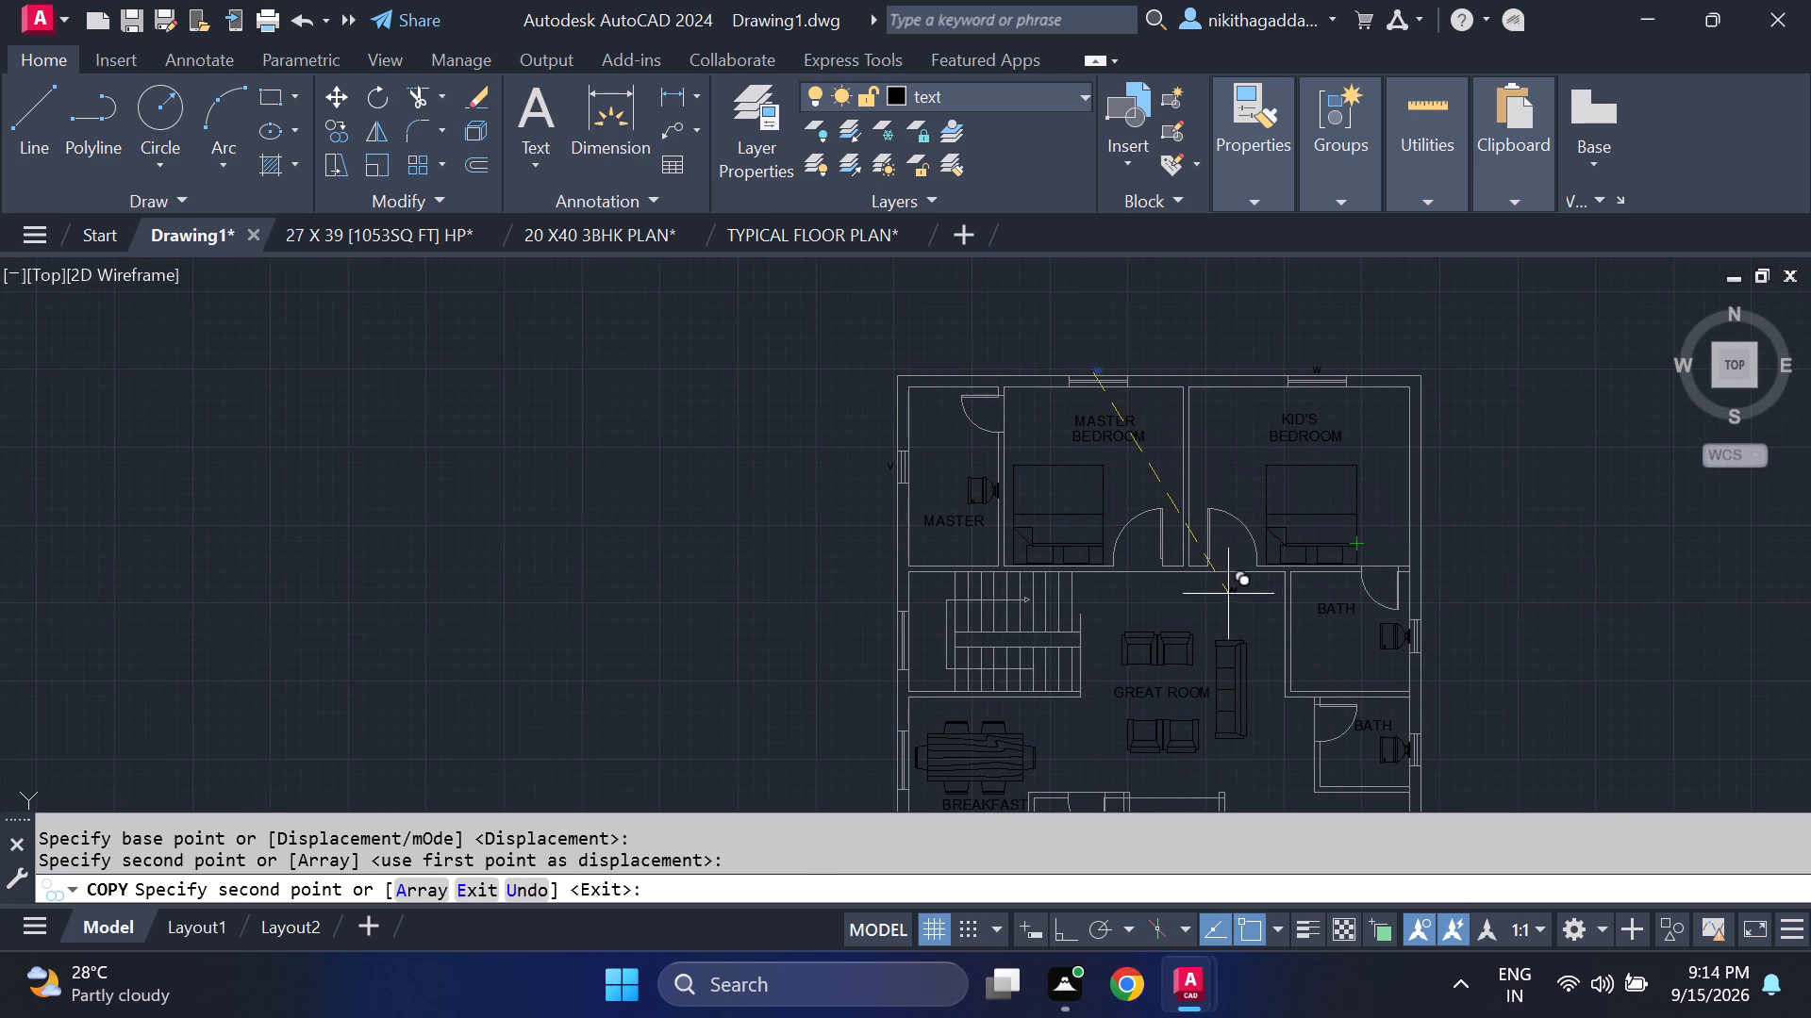
pyautogui.scroll(3, 851, 704)
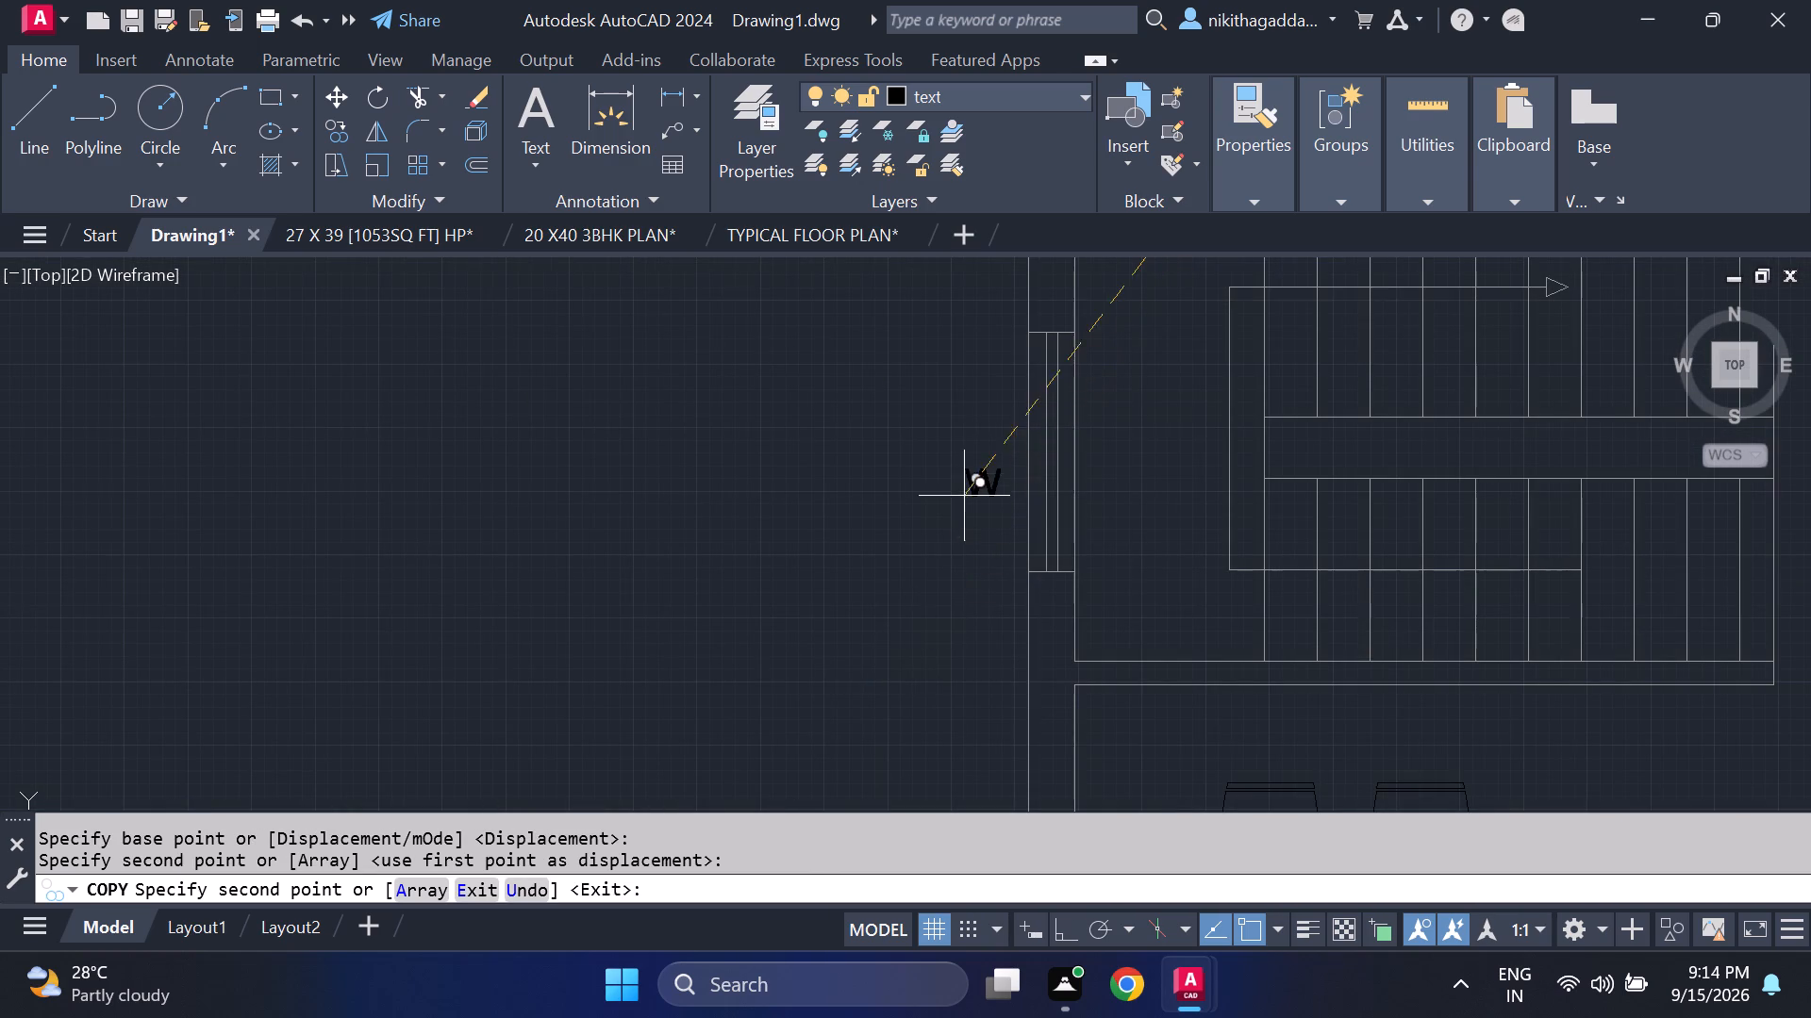
pyautogui.click(975, 470)
pyautogui.scroll(-2, 944, 665)
pyautogui.moveTo(939, 684); pyautogui.dragTo(888, 327, button='middle')
pyautogui.scroll(2, 896, 441)
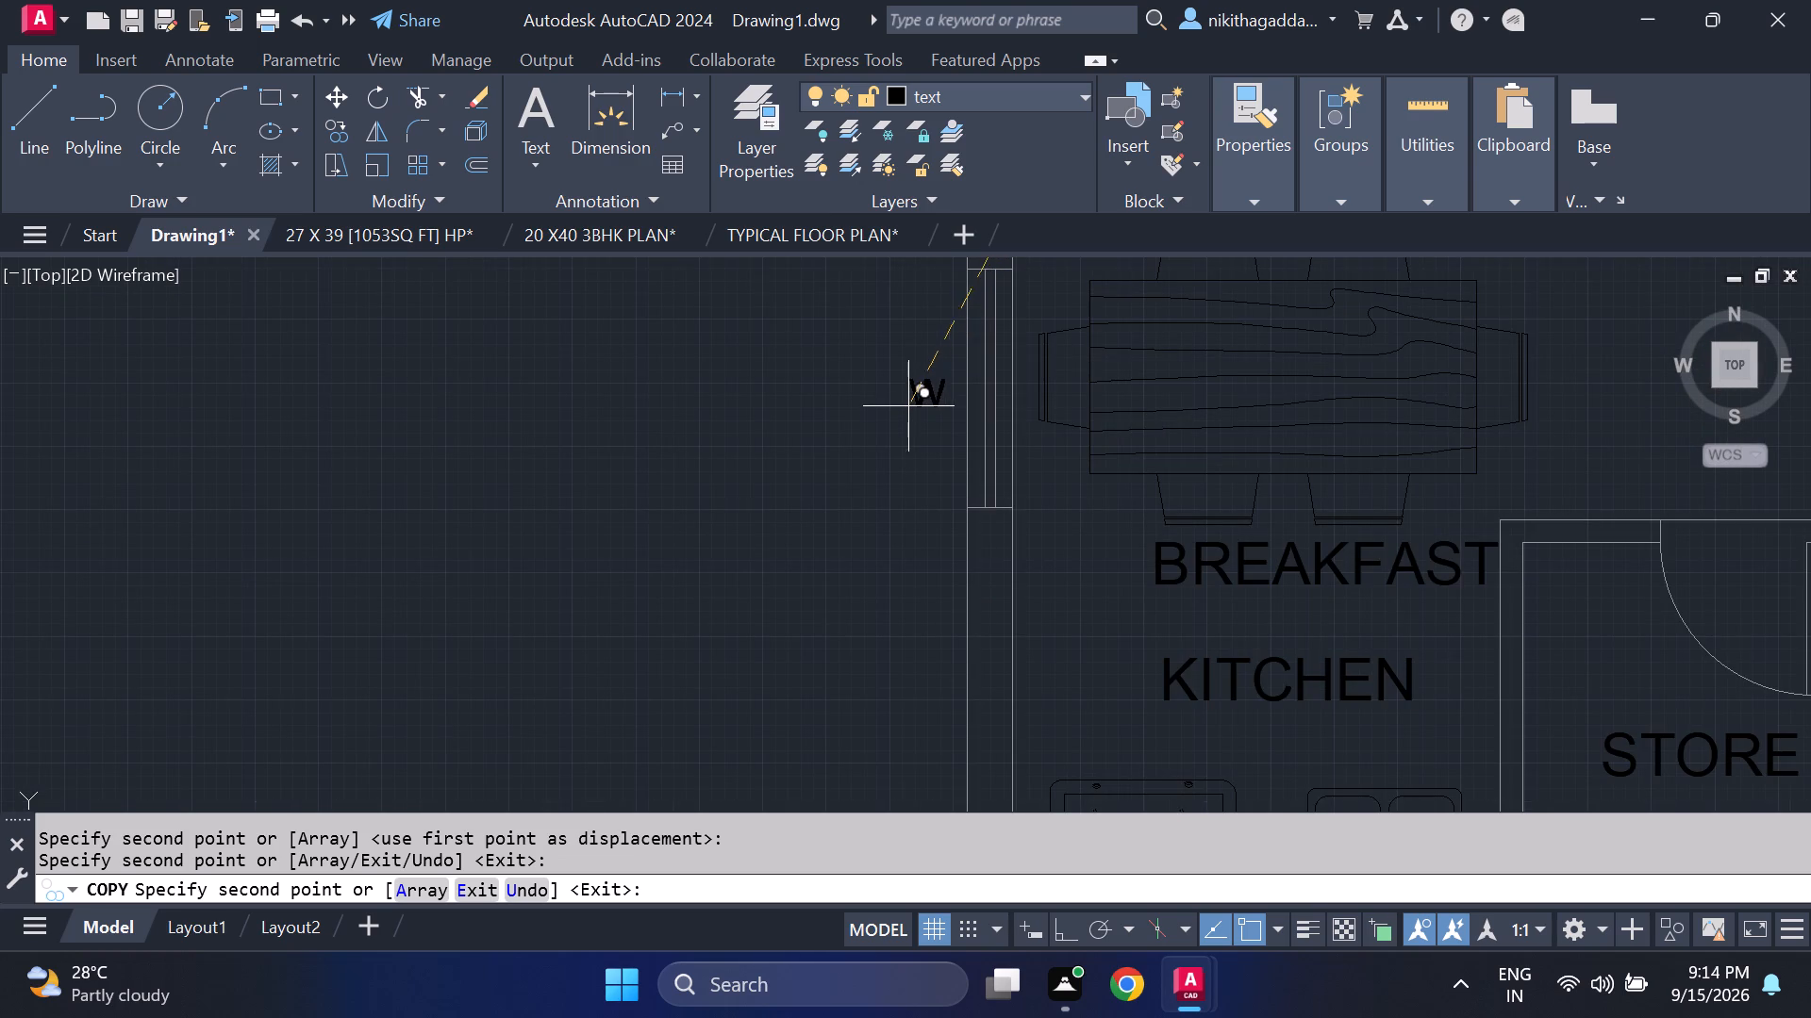
pyautogui.click(911, 403)
# Place "W" copies below the four south windows of the kitchen, store, puja and entrance, and finish copying.
pyautogui.scroll(-1, 906, 609)
pyautogui.moveTo(904, 616); pyautogui.dragTo(904, 559, button='middle')
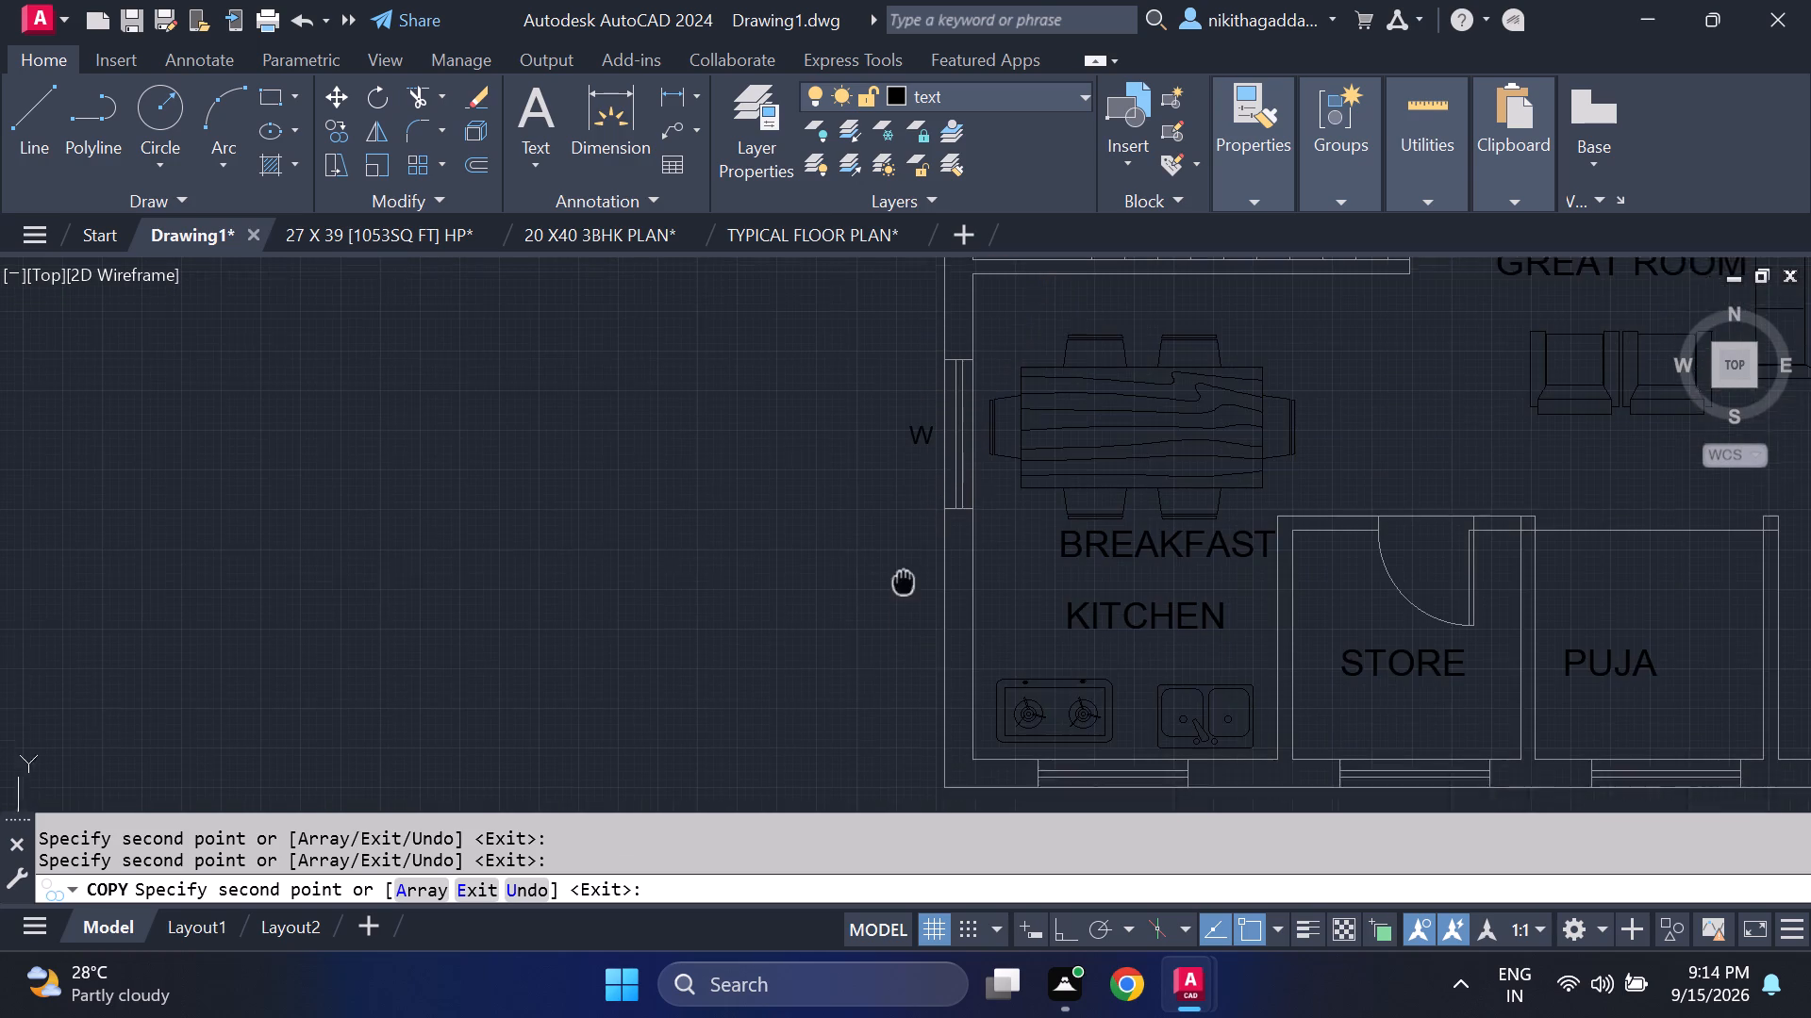
pyautogui.moveTo(904, 559); pyautogui.dragTo(872, 390, button='middle')
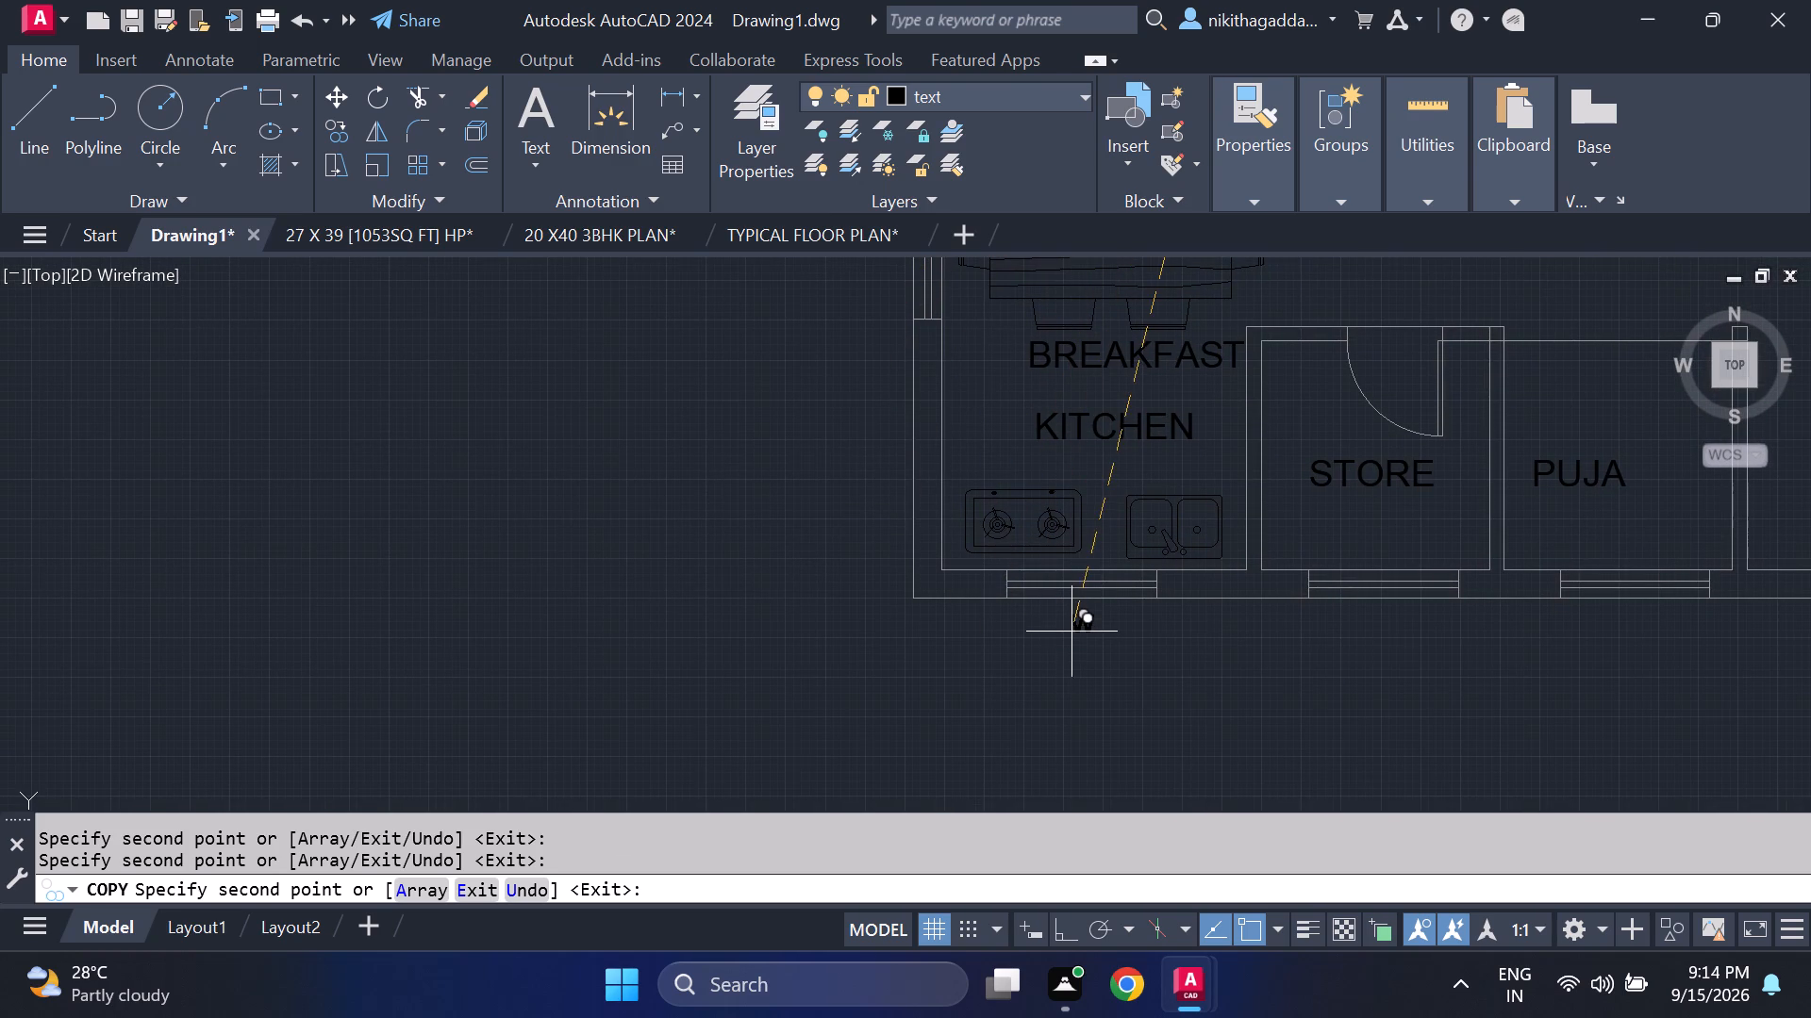
pyautogui.click(1070, 624)
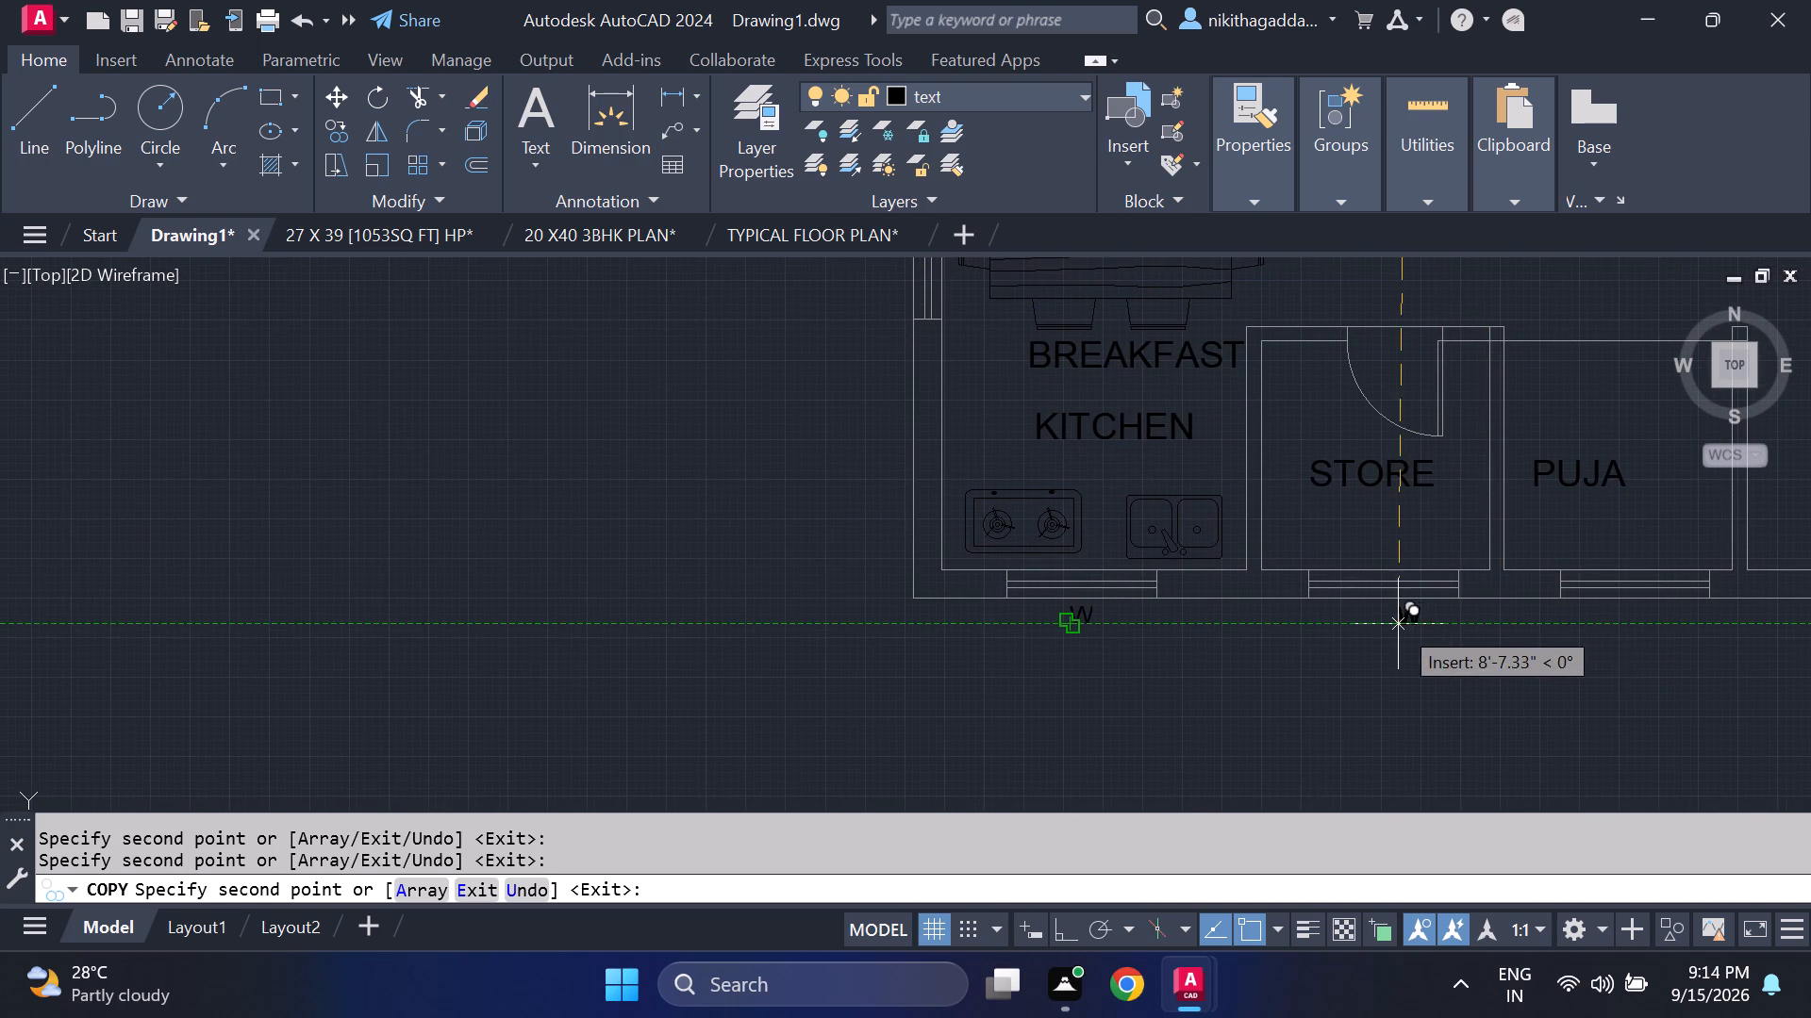
pyautogui.click(1397, 623)
pyautogui.moveTo(1570, 665); pyautogui.dragTo(1376, 656, button='middle')
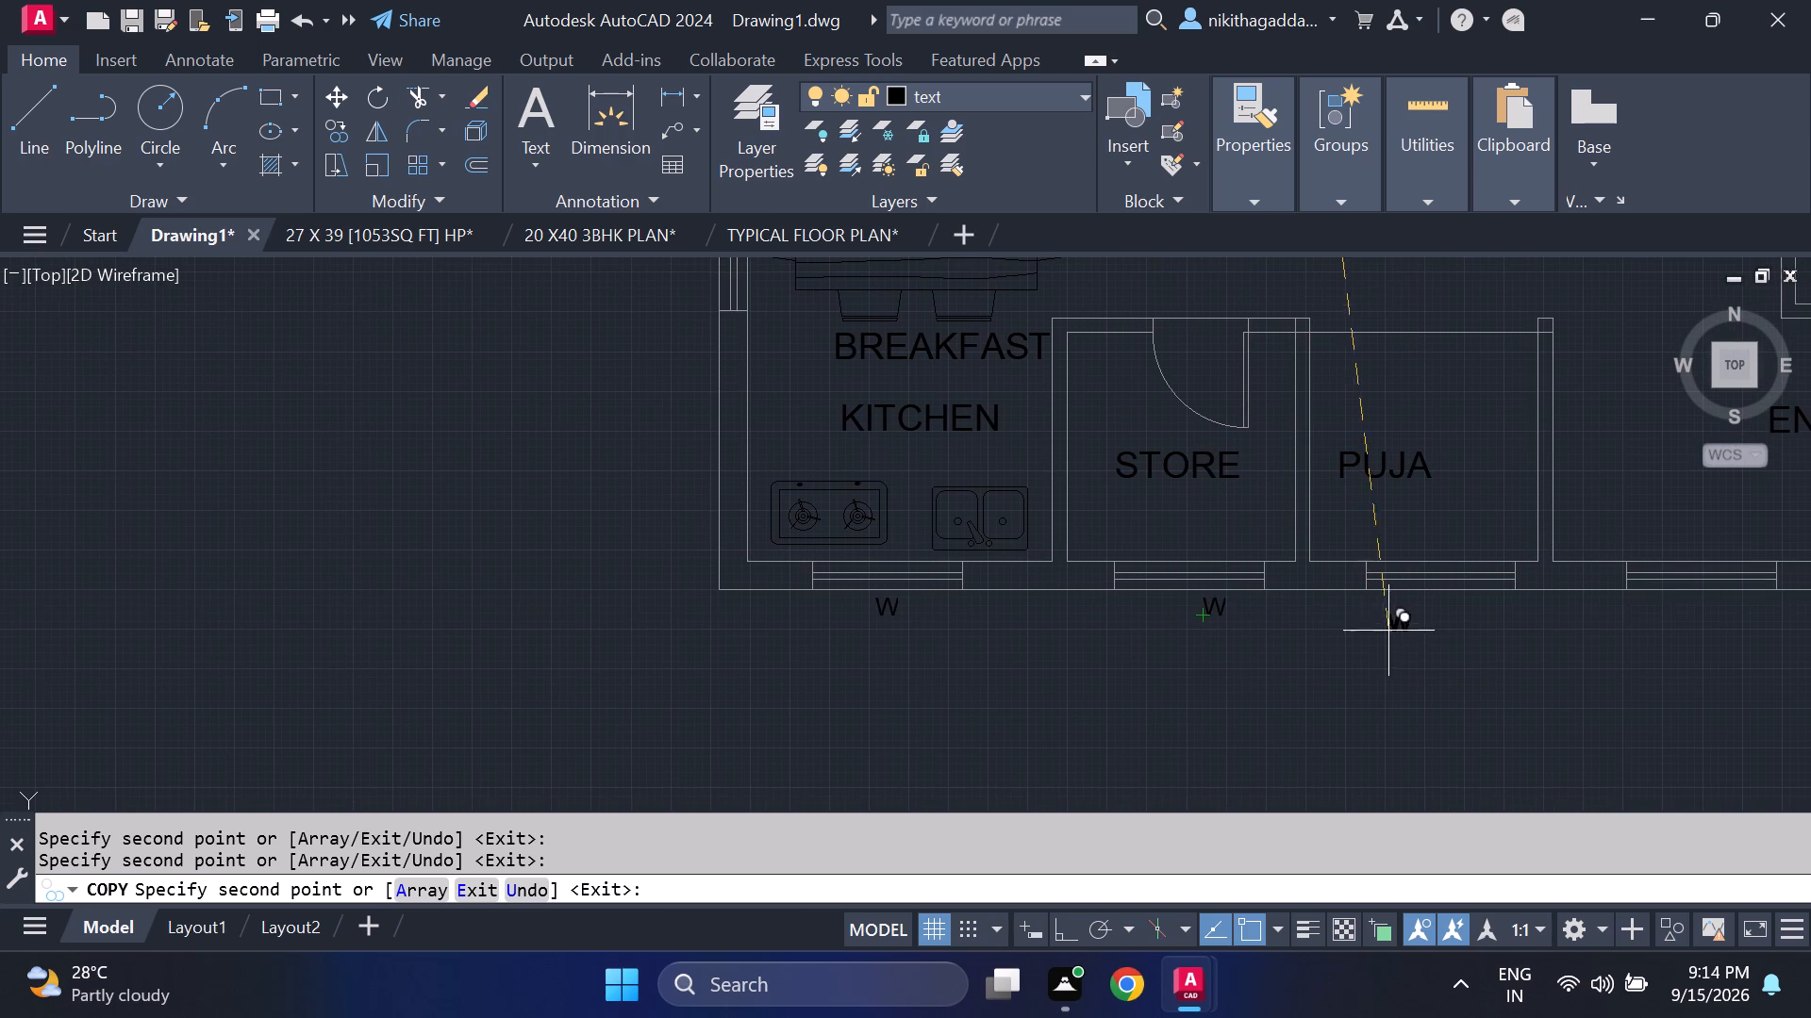
pyautogui.click(1420, 623)
pyautogui.moveTo(1687, 665); pyautogui.dragTo(1504, 673, button='middle')
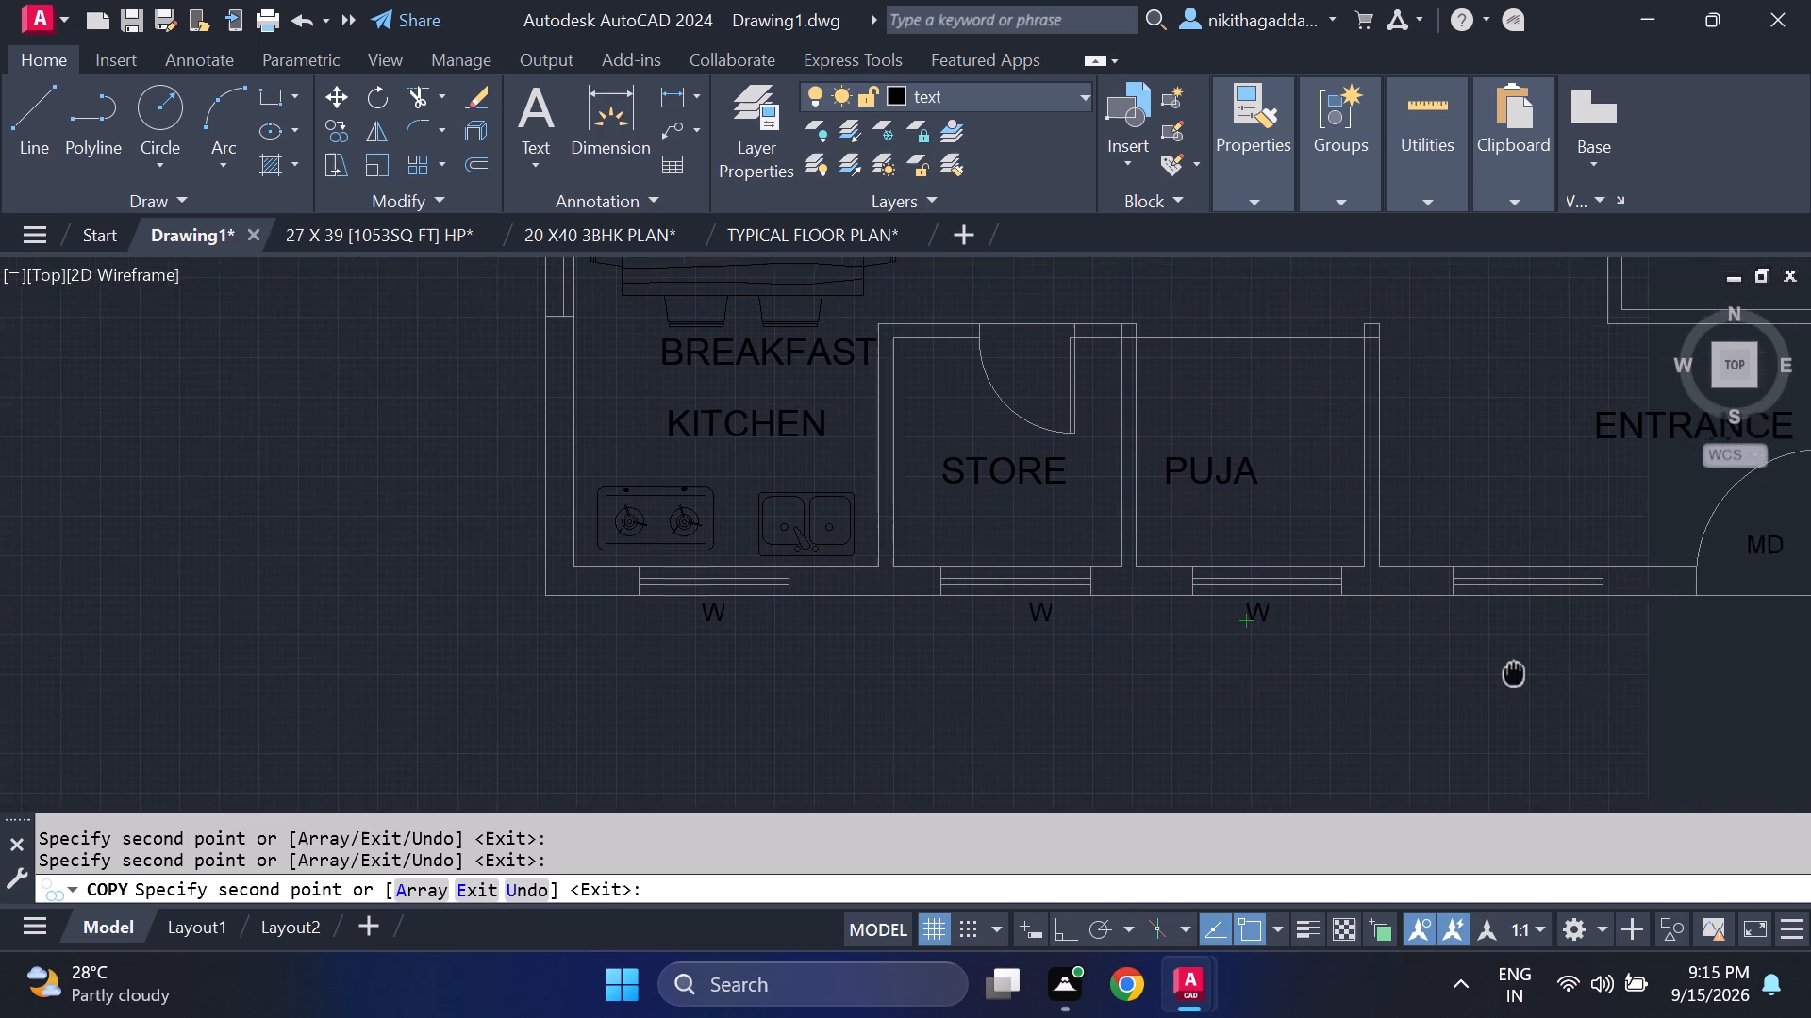
pyautogui.moveTo(1504, 673); pyautogui.dragTo(1487, 679, button='middle')
pyautogui.click(1504, 639)
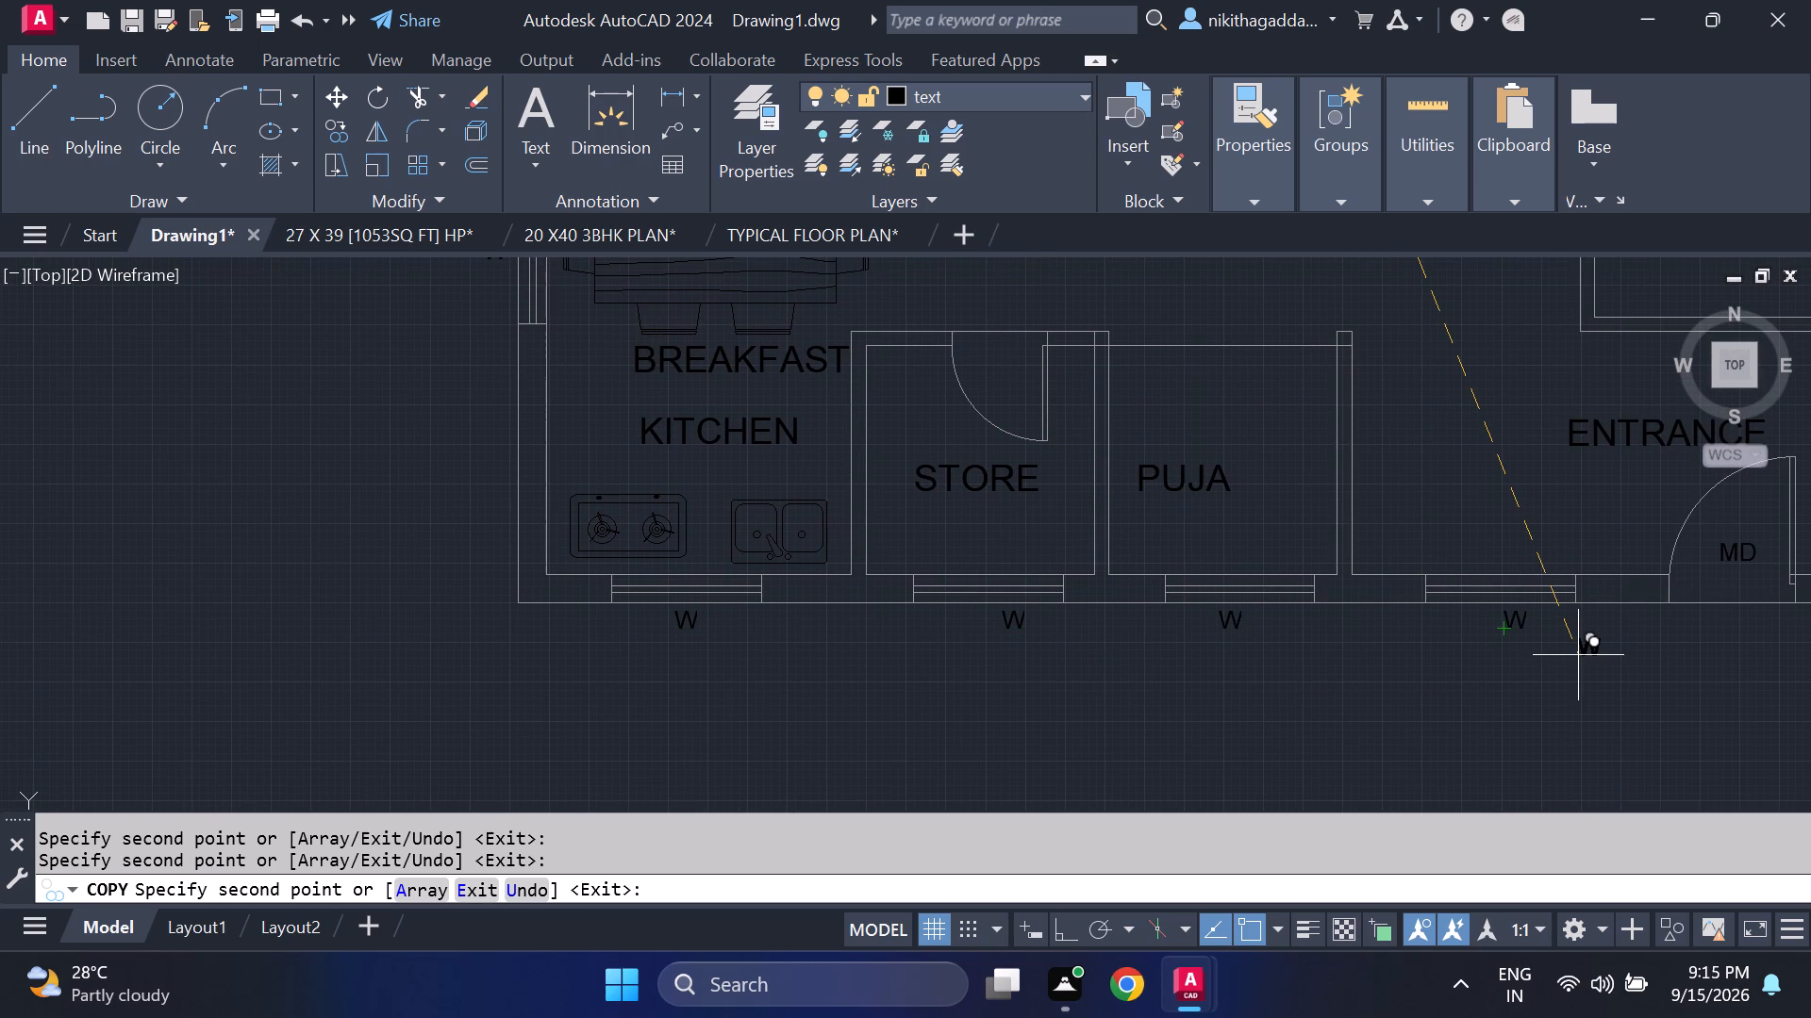
pyautogui.press('Escape')
# Copy the "V" text from the northwestern toilet's window to just outside the northern east-side bath's window.
pyautogui.scroll(-1, 490, 518)
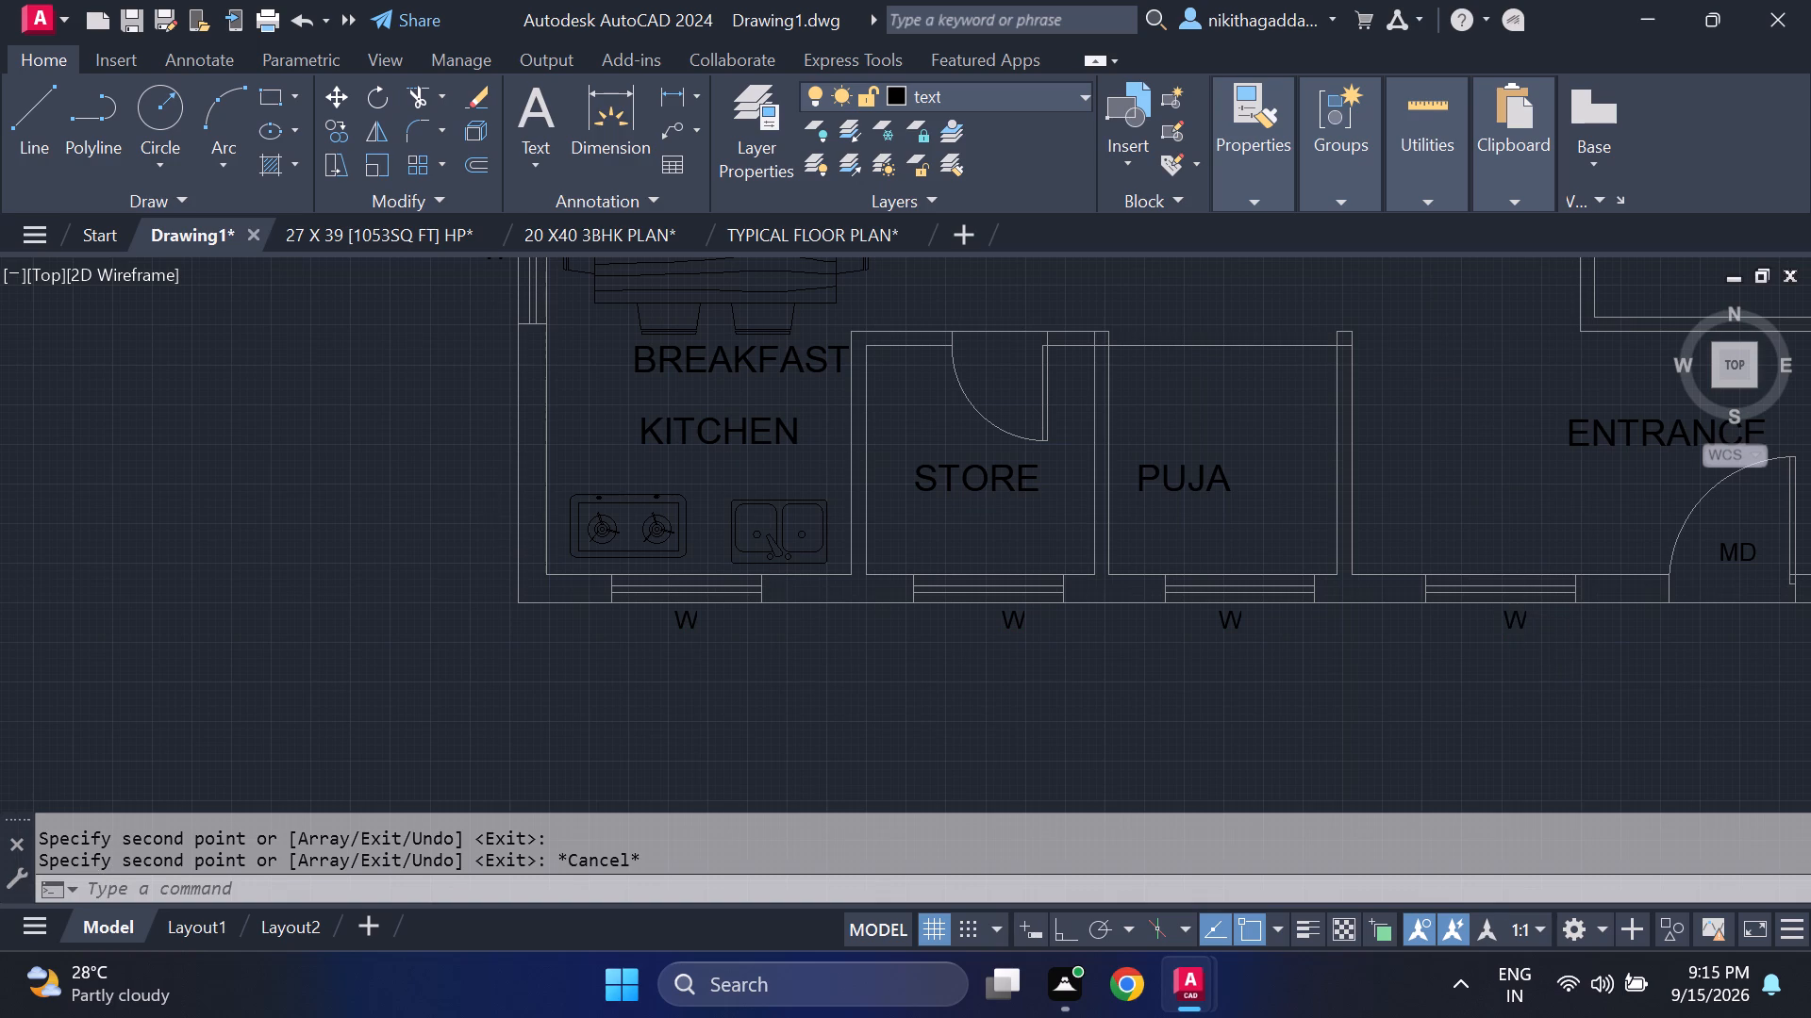
pyautogui.moveTo(491, 532); pyautogui.dragTo(523, 767, button='middle')
pyautogui.moveTo(542, 473); pyautogui.dragTo(546, 780, button='middle')
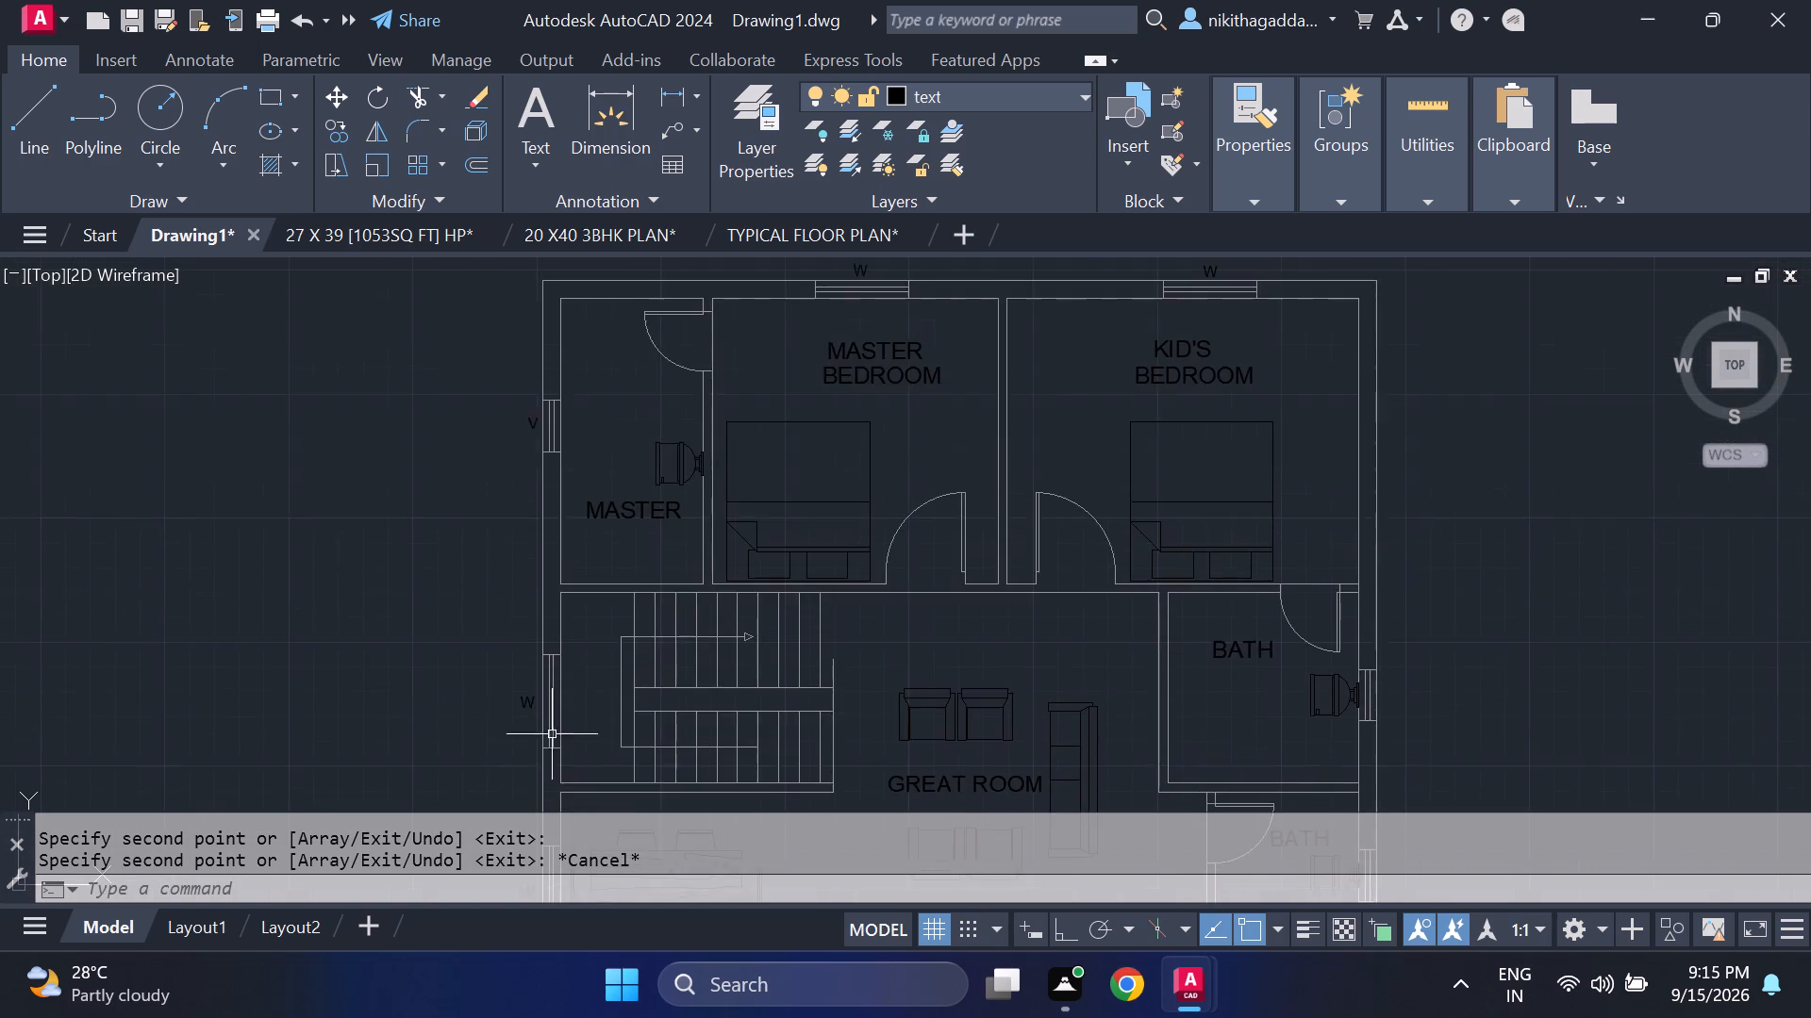
pyautogui.scroll(1, 552, 674)
pyautogui.moveTo(581, 485); pyautogui.dragTo(588, 647, button='middle')
pyautogui.scroll(1, 476, 400)
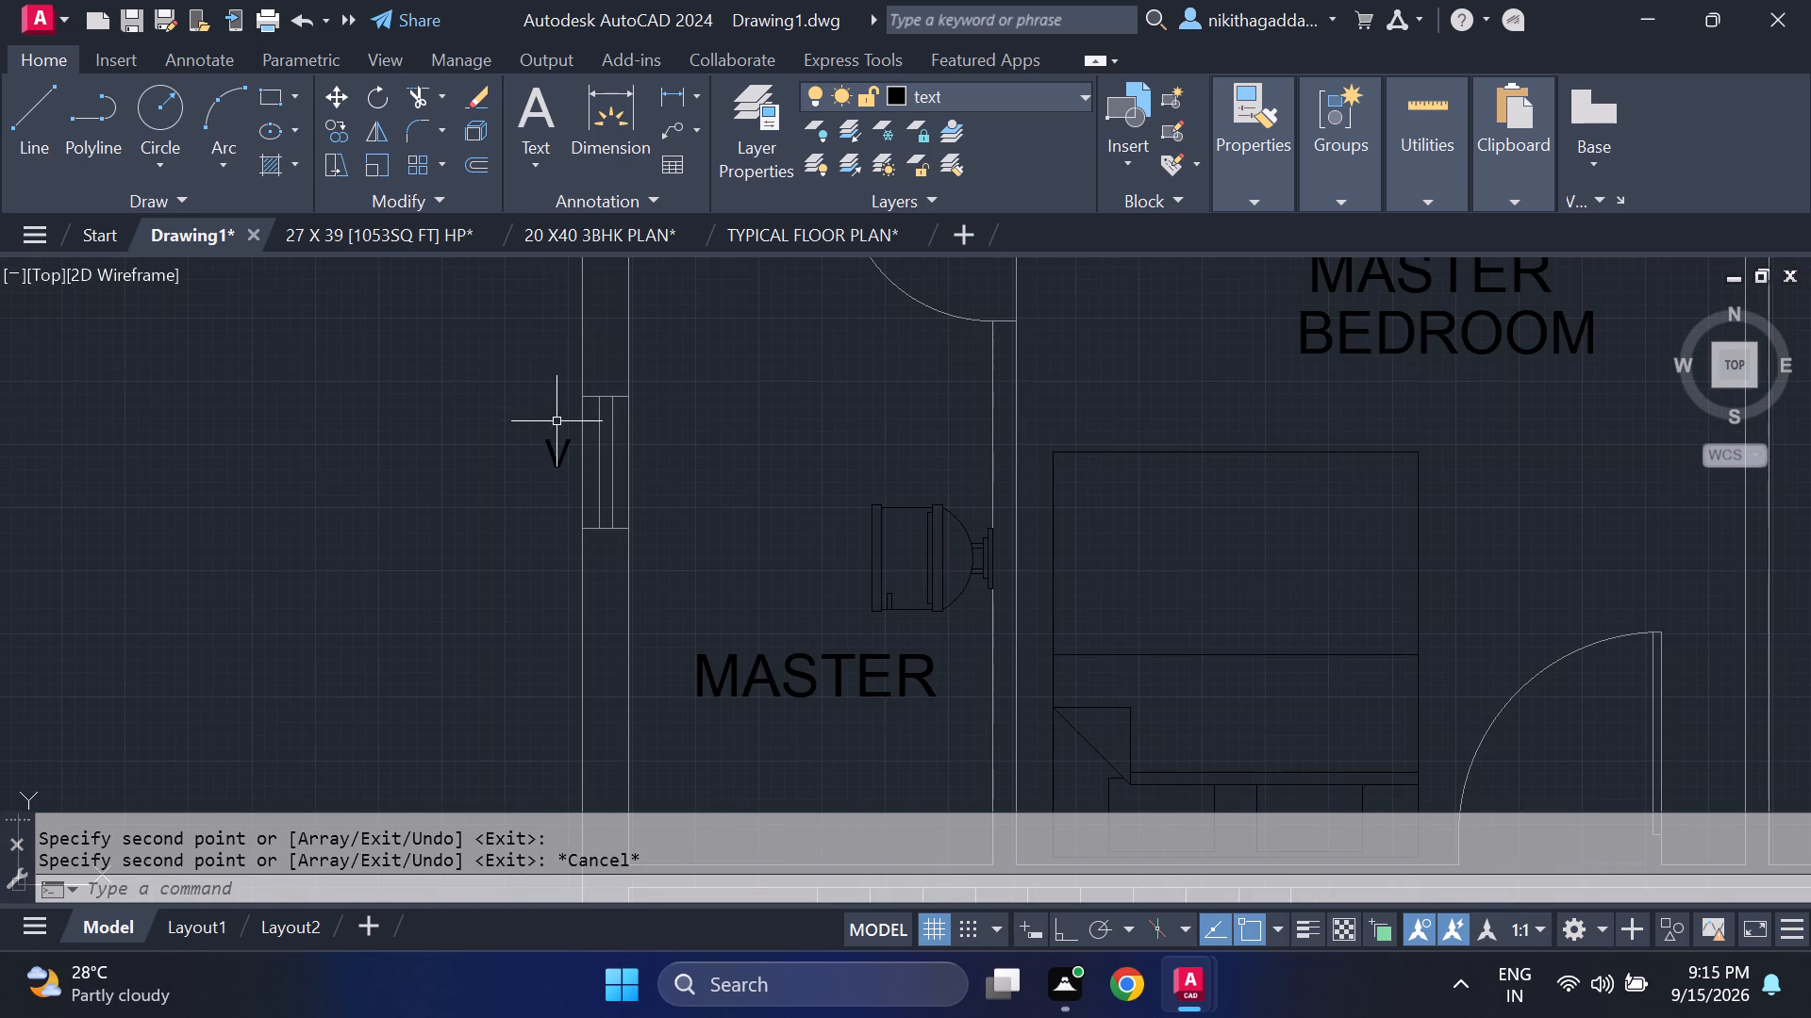
pyautogui.click(557, 421)
pyautogui.click(486, 508)
pyautogui.write('CO')
pyautogui.press('Return')
pyautogui.click(547, 480)
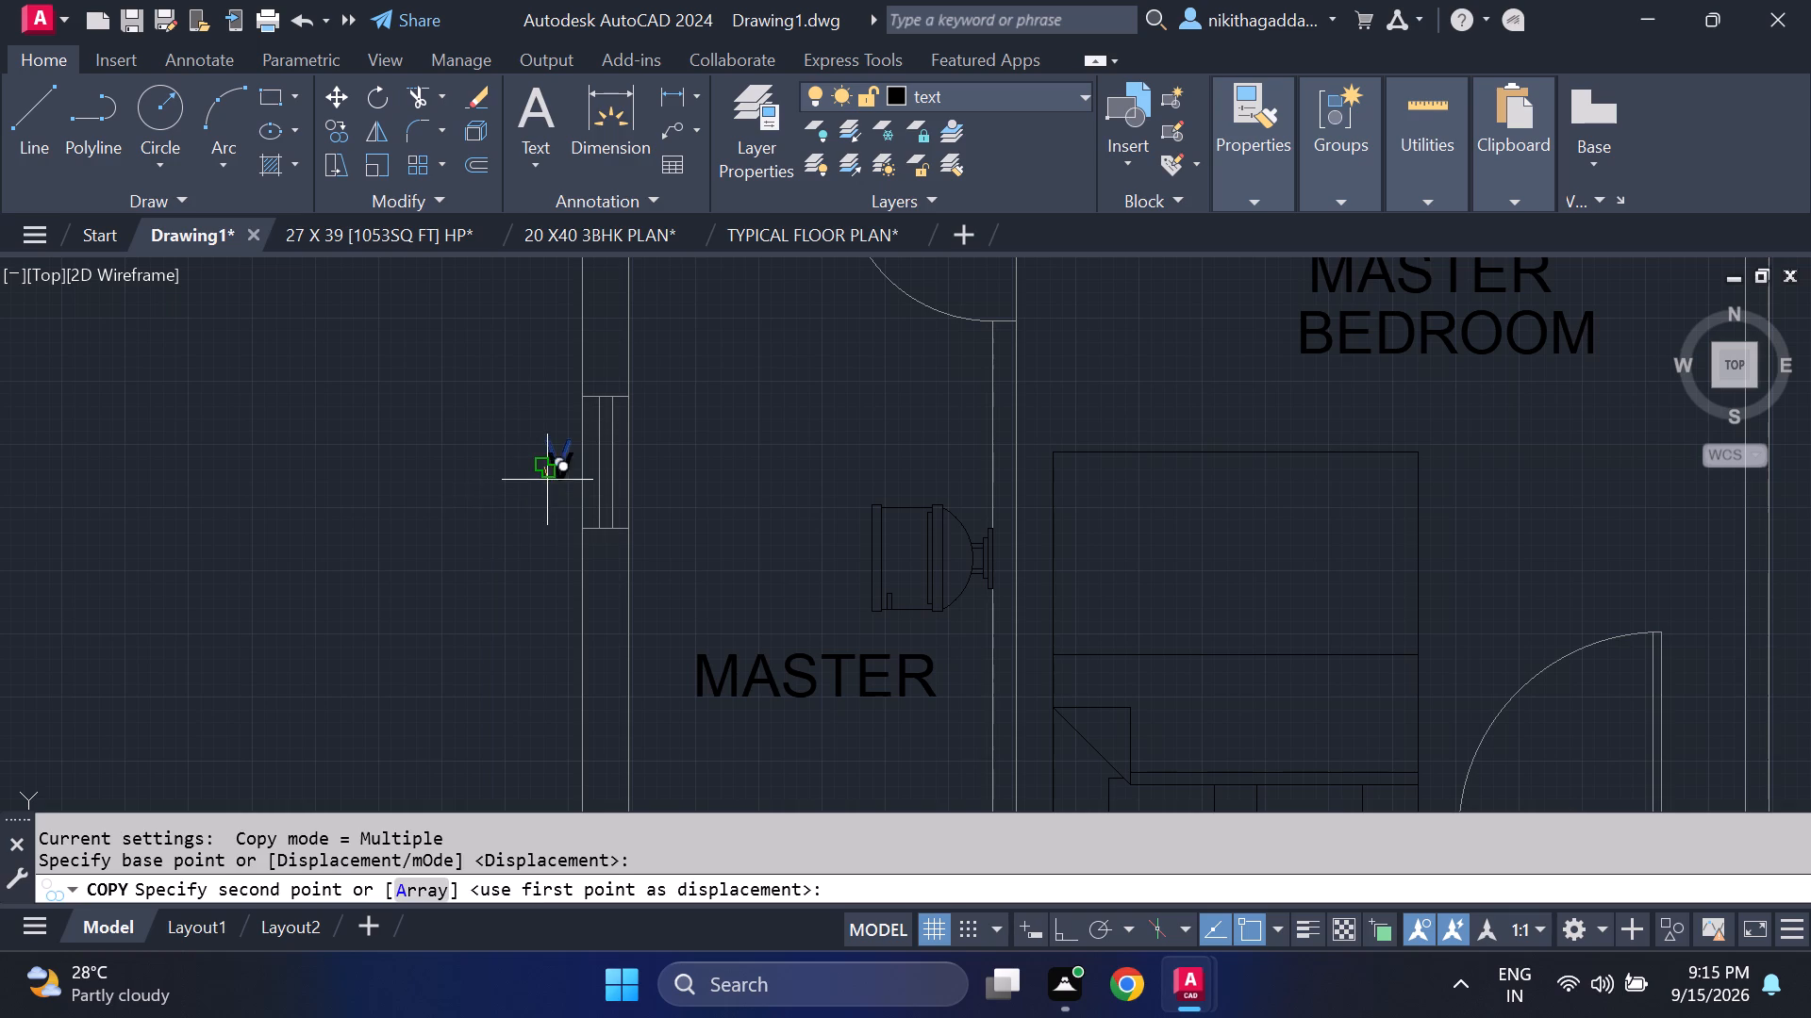
pyautogui.scroll(-2, 864, 486)
pyautogui.moveTo(988, 510); pyautogui.dragTo(306, 544, button='middle')
pyautogui.moveTo(1058, 722); pyautogui.dragTo(1037, 488, button='middle')
pyautogui.scroll(3, 890, 548)
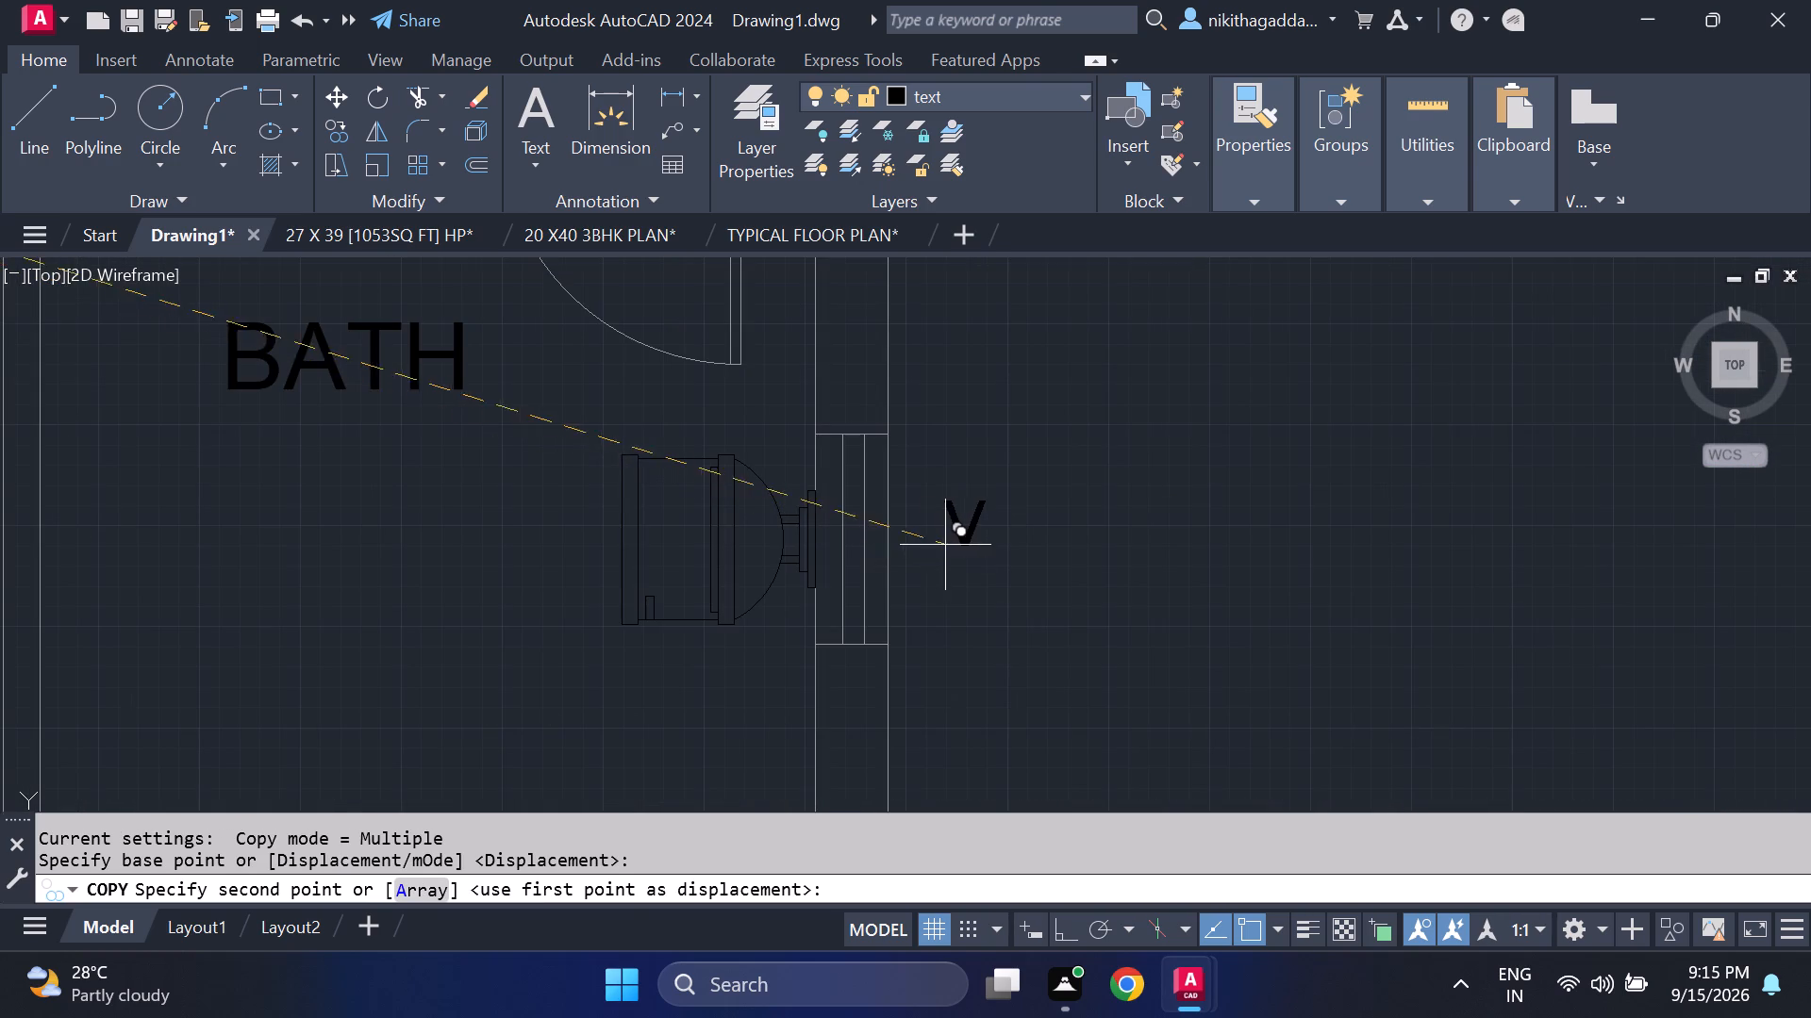
pyautogui.click(914, 548)
# Place another "V" copy just outside the southern east-side bath's window and finish copying.
pyautogui.scroll(-2, 989, 637)
pyautogui.moveTo(1006, 576); pyautogui.dragTo(1006, 374, button='middle')
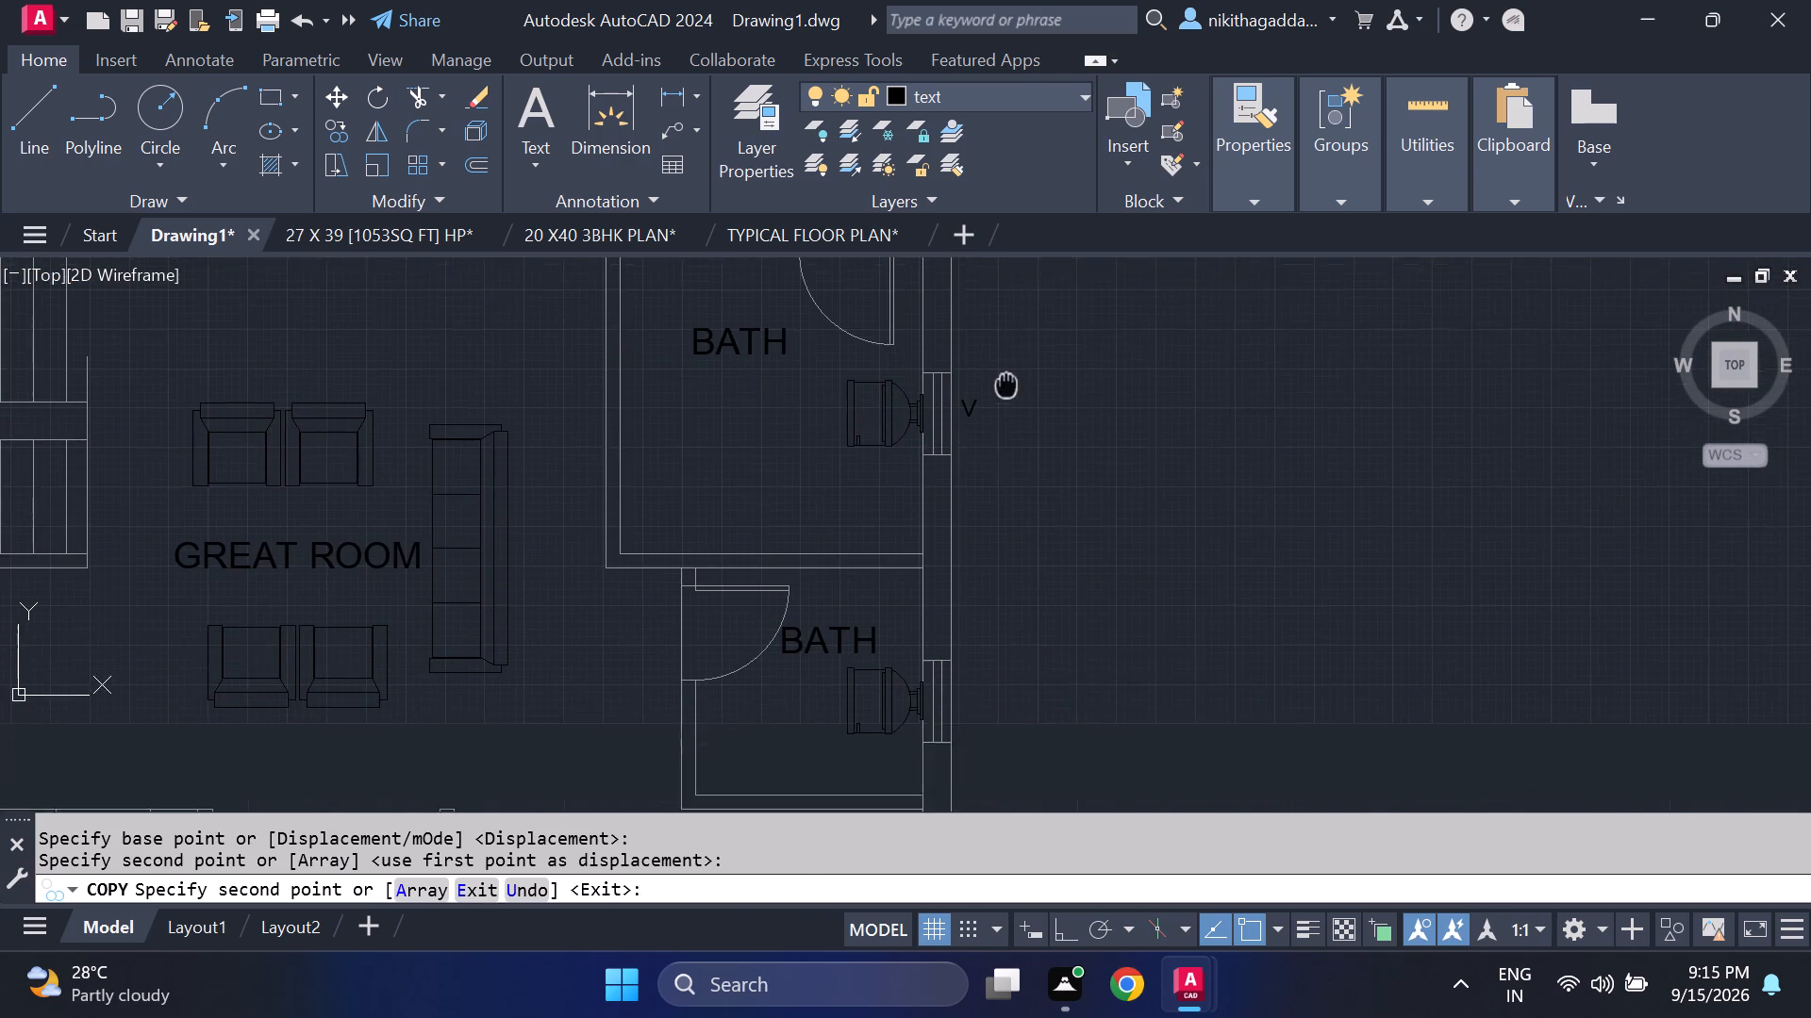
pyautogui.moveTo(1006, 374); pyautogui.dragTo(1002, 323, button='middle')
pyautogui.scroll(2, 951, 670)
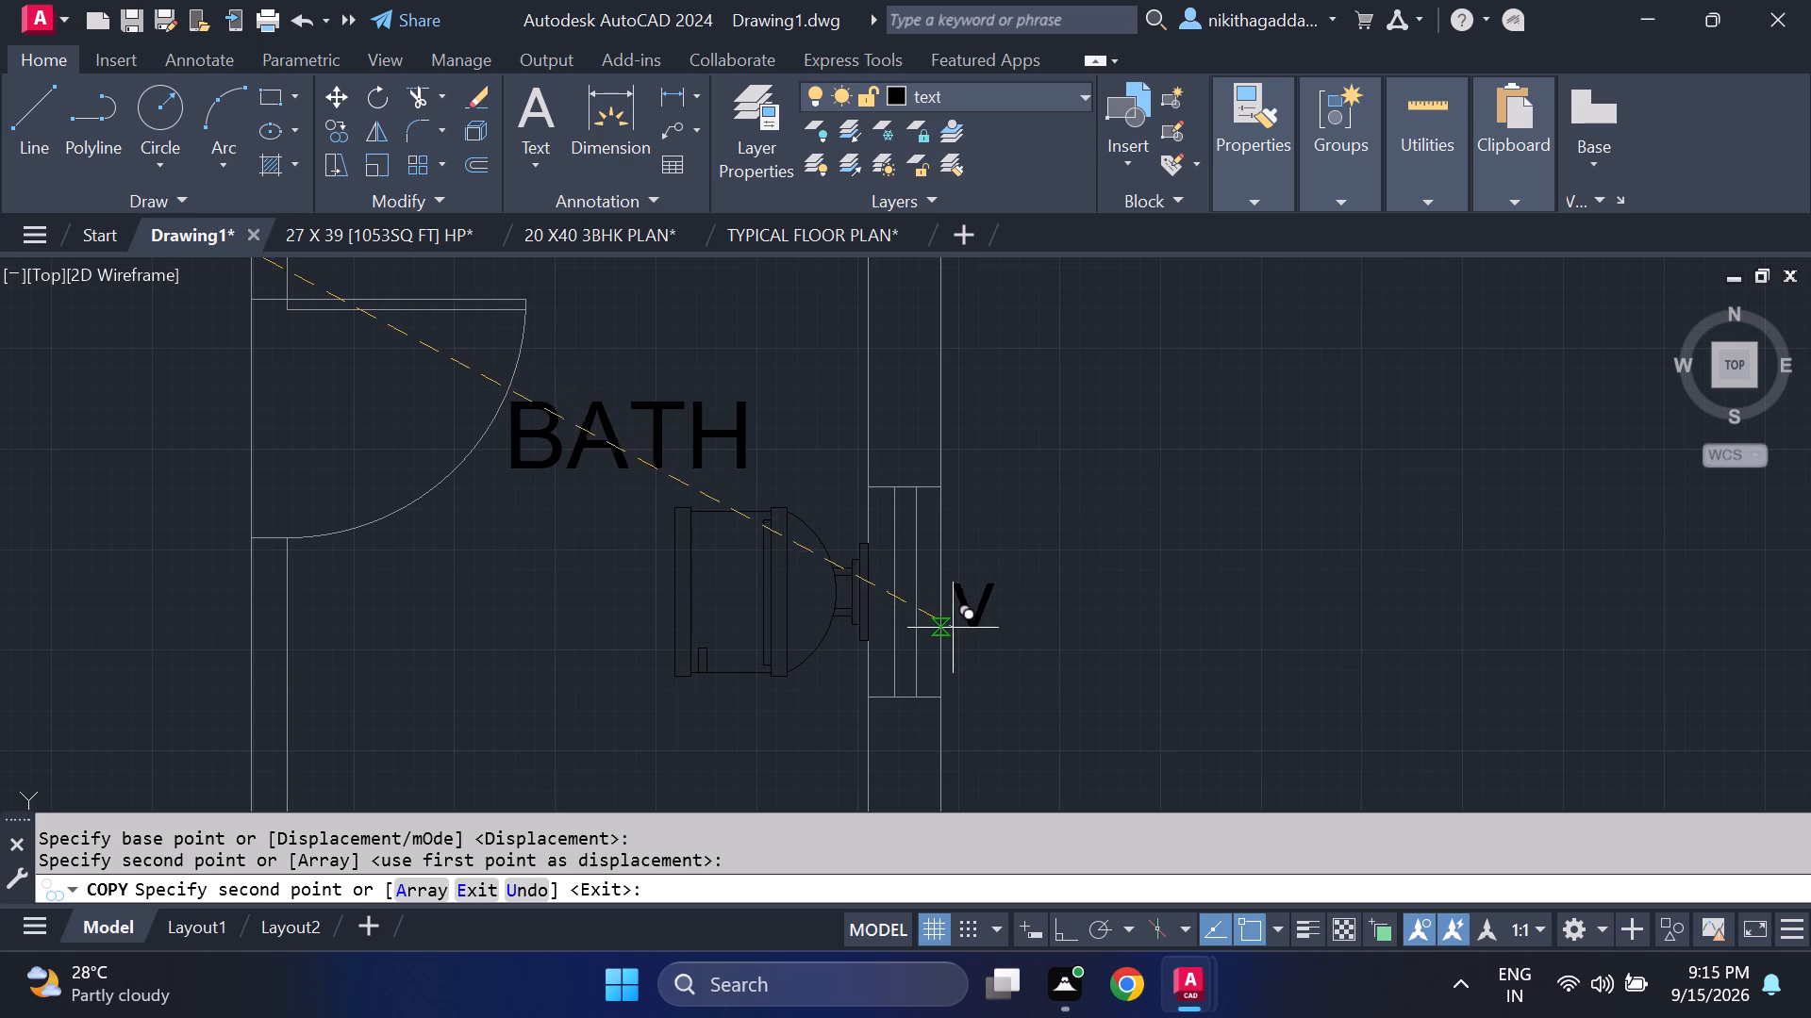
pyautogui.click(957, 619)
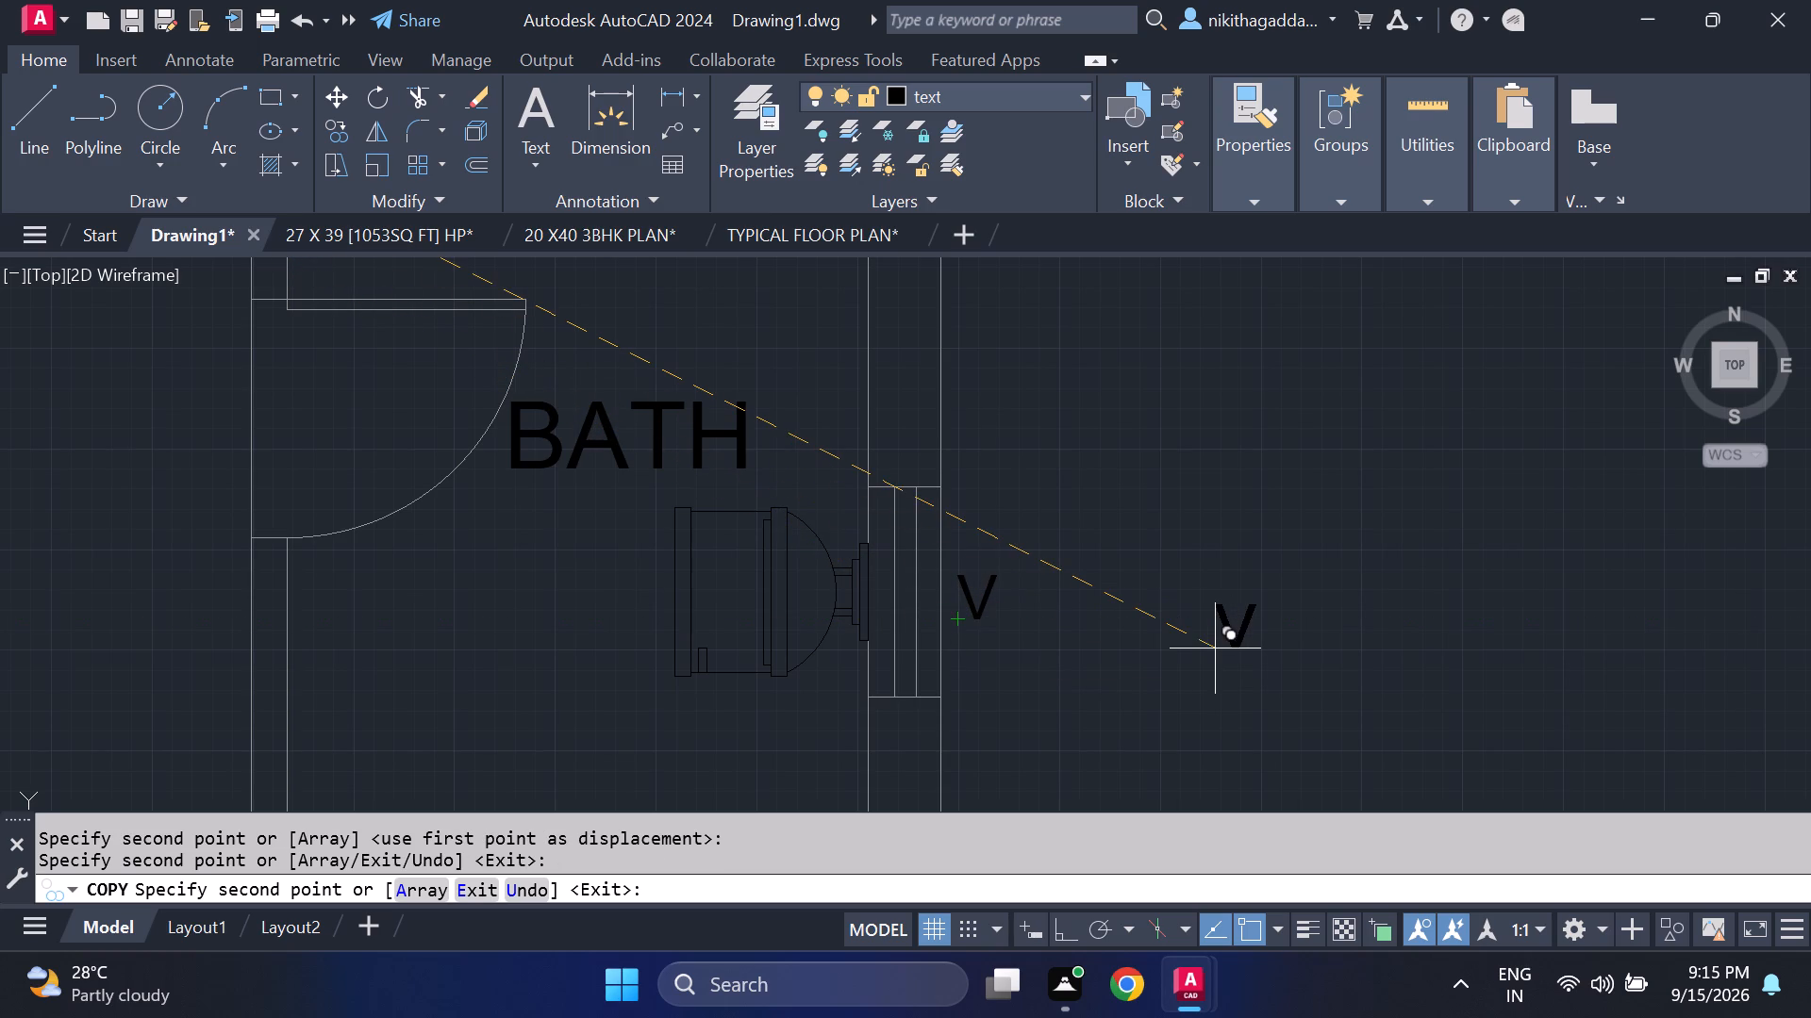
pyautogui.scroll(-2, 1215, 649)
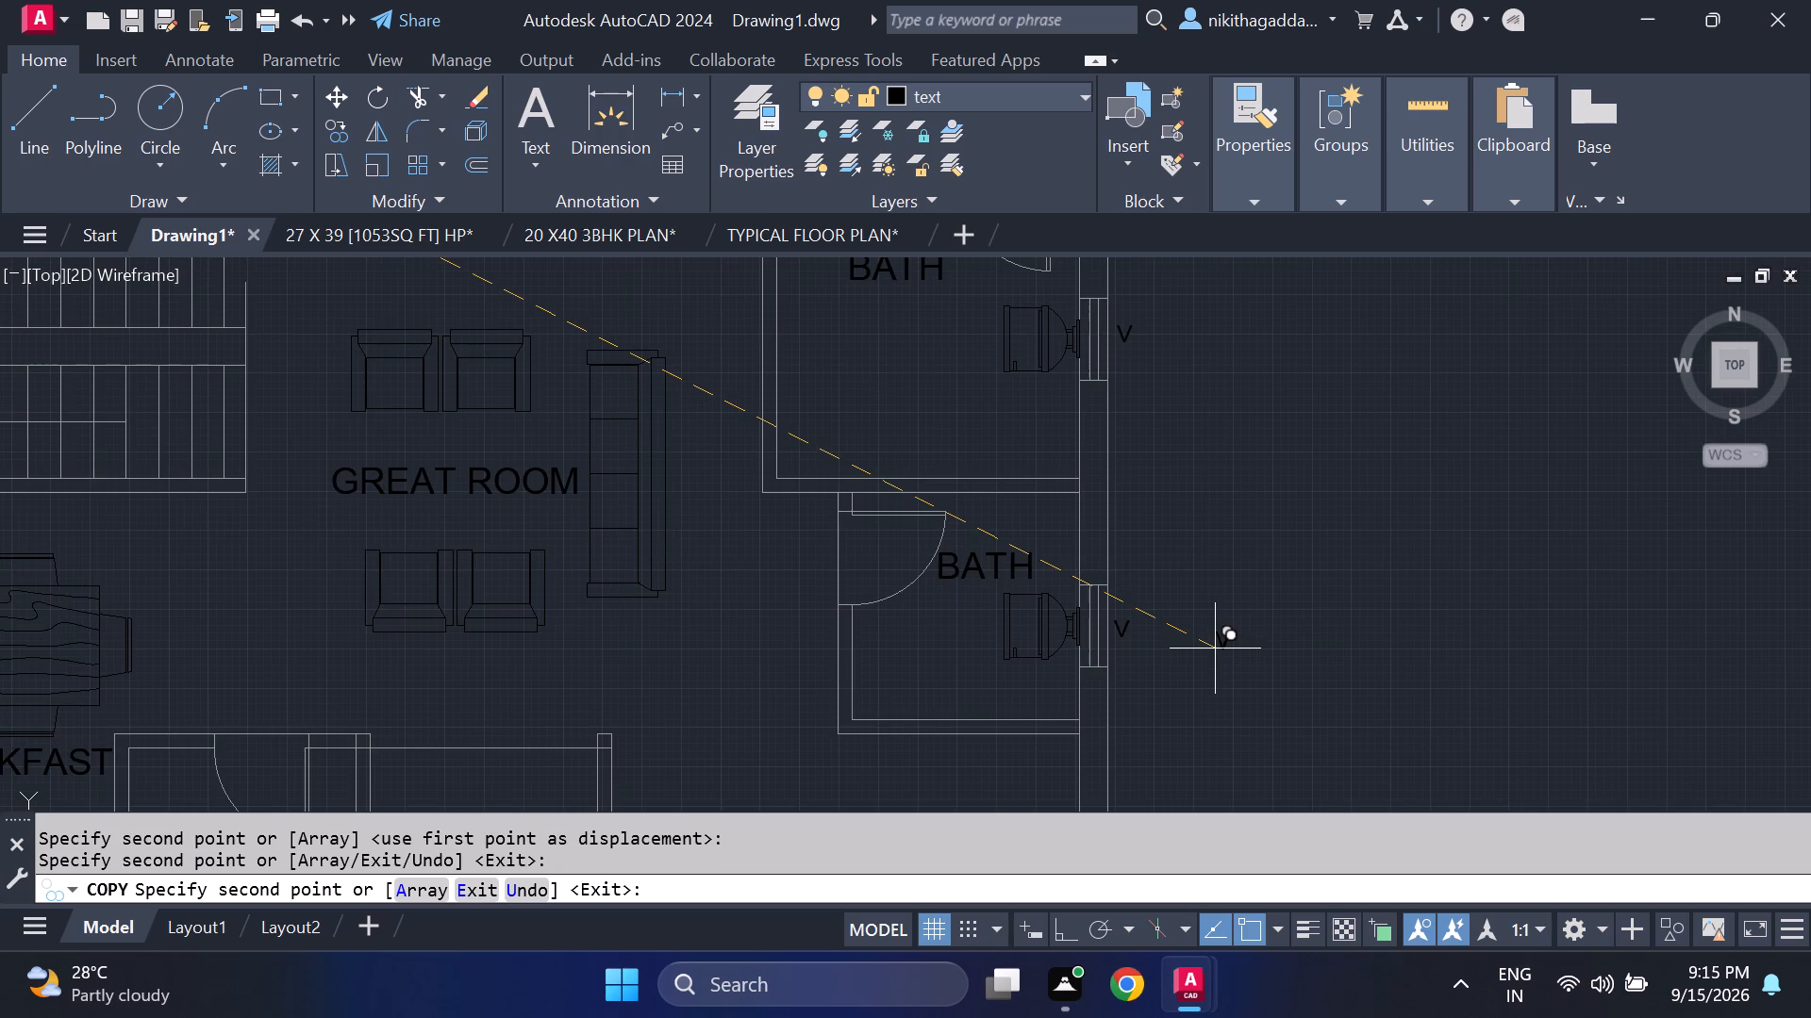
pyautogui.press('Escape')
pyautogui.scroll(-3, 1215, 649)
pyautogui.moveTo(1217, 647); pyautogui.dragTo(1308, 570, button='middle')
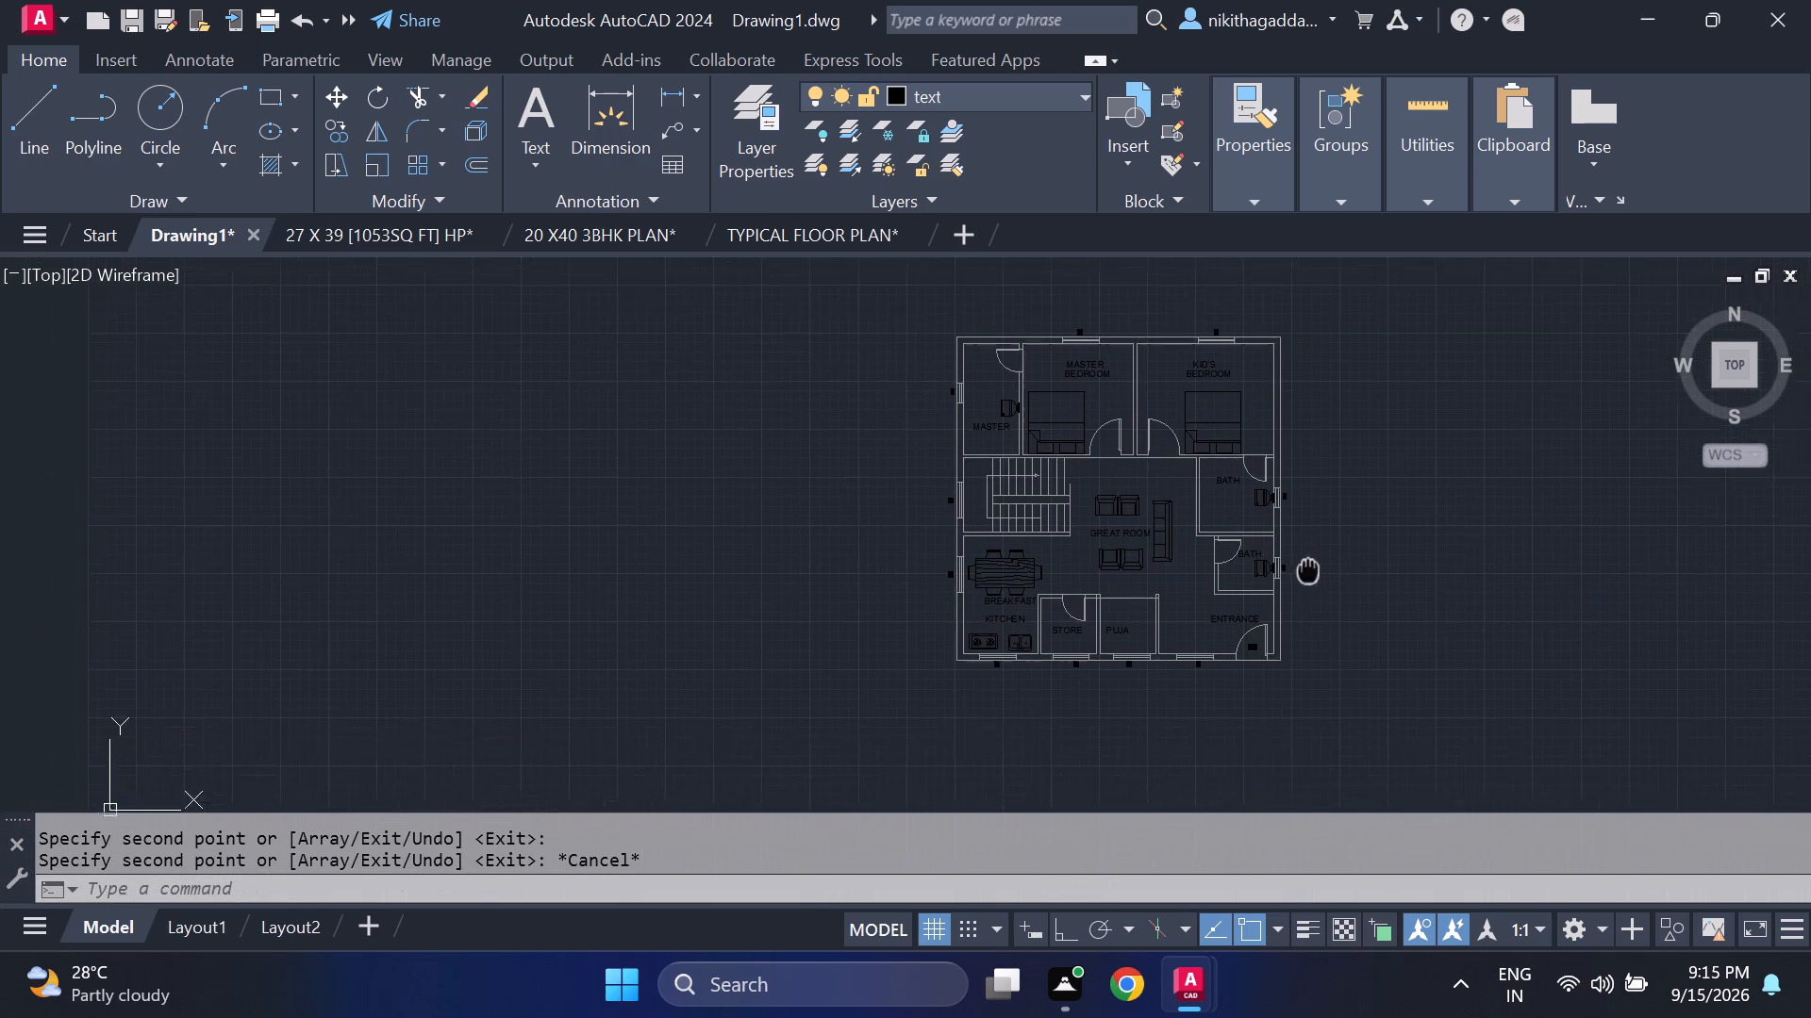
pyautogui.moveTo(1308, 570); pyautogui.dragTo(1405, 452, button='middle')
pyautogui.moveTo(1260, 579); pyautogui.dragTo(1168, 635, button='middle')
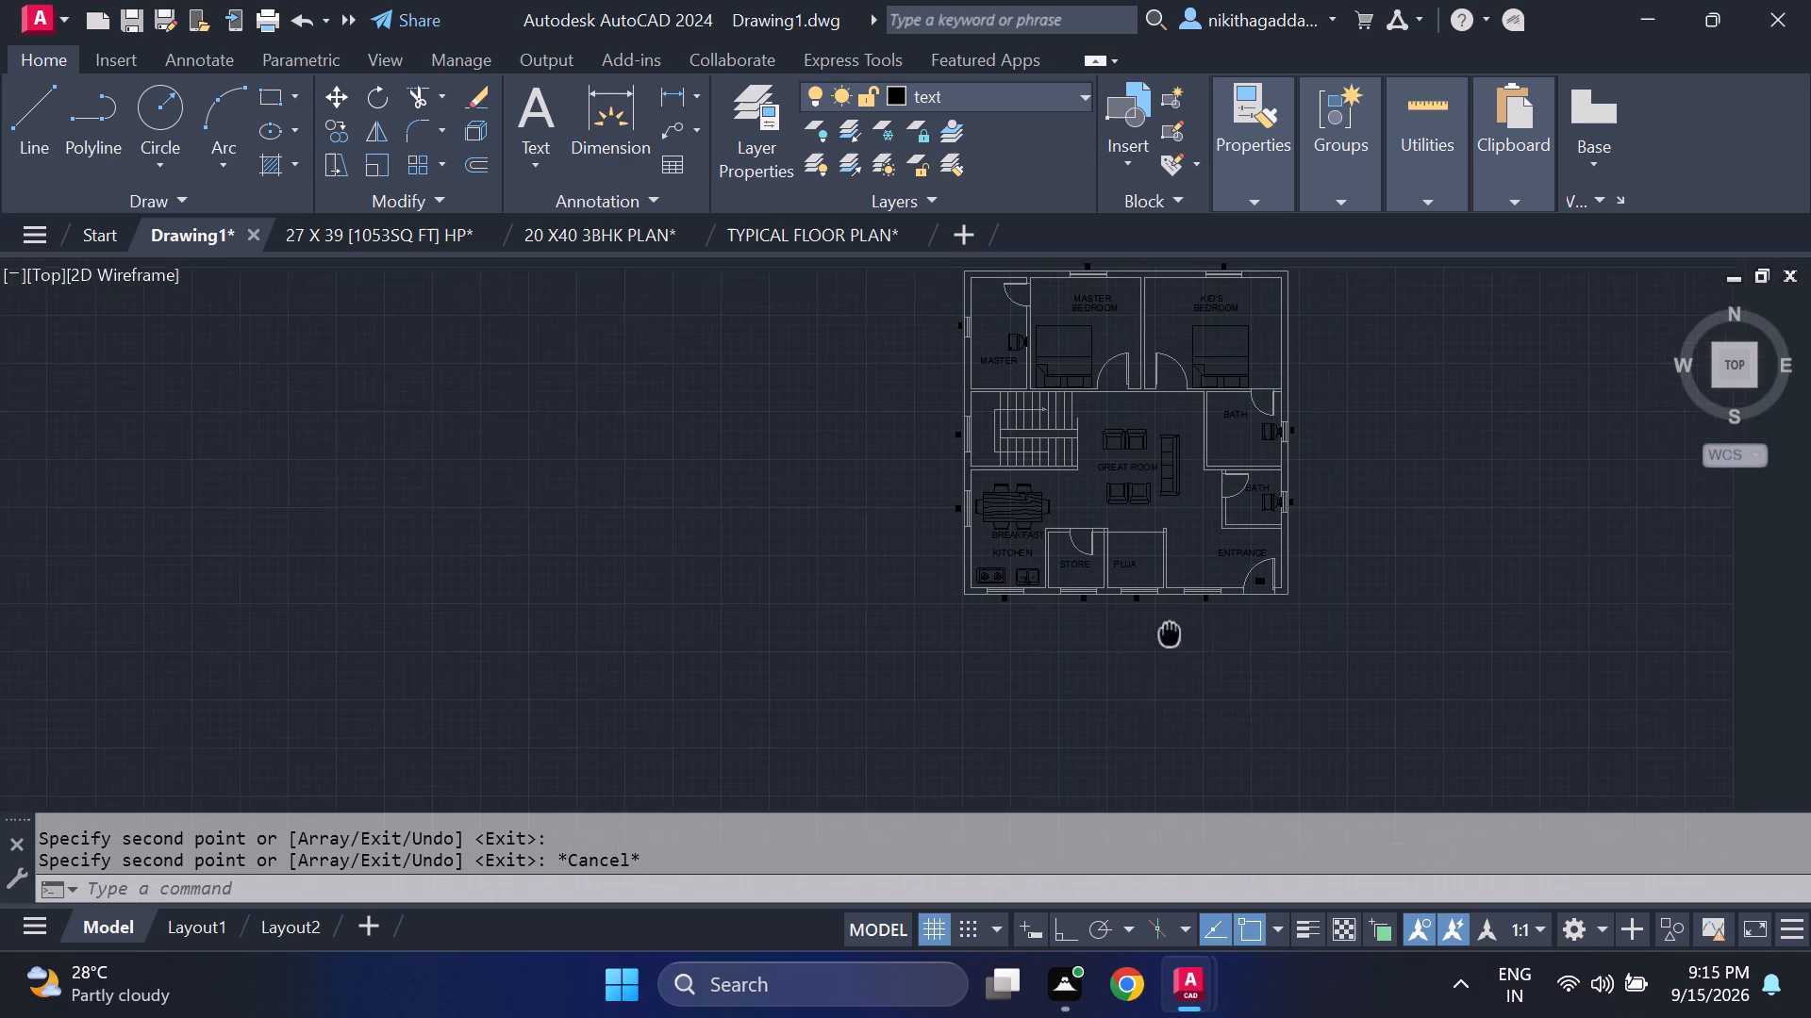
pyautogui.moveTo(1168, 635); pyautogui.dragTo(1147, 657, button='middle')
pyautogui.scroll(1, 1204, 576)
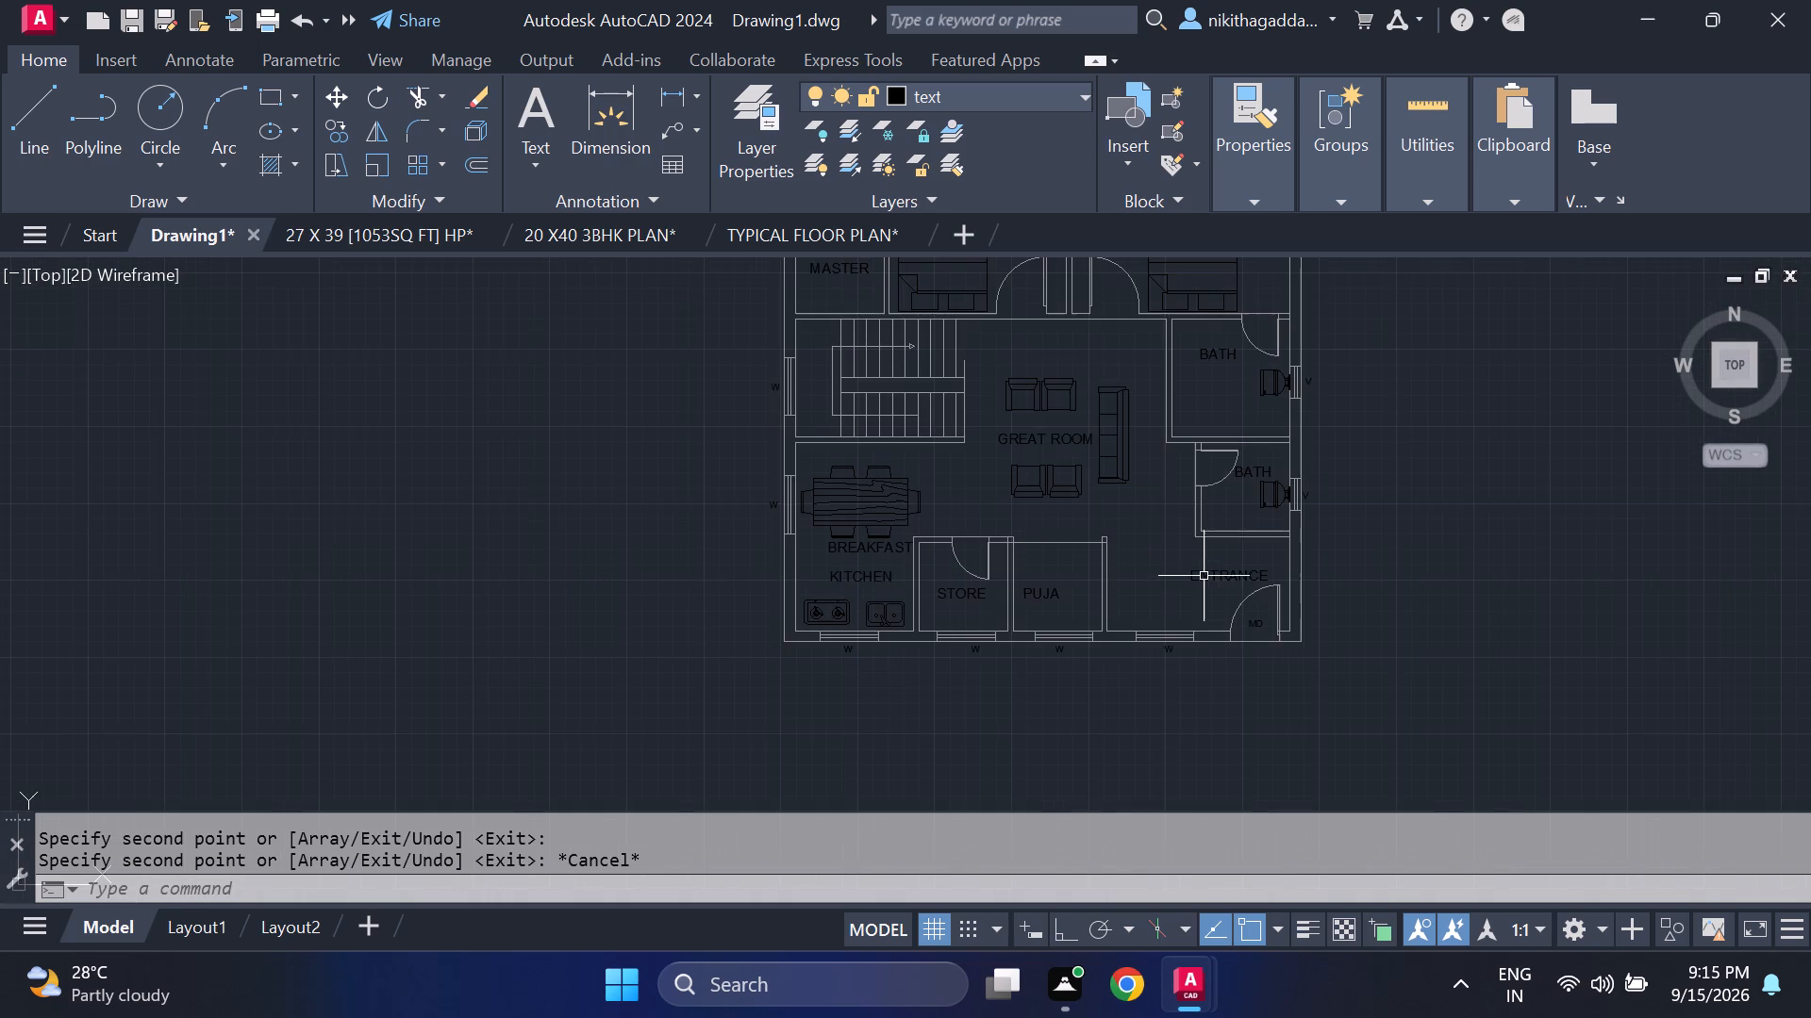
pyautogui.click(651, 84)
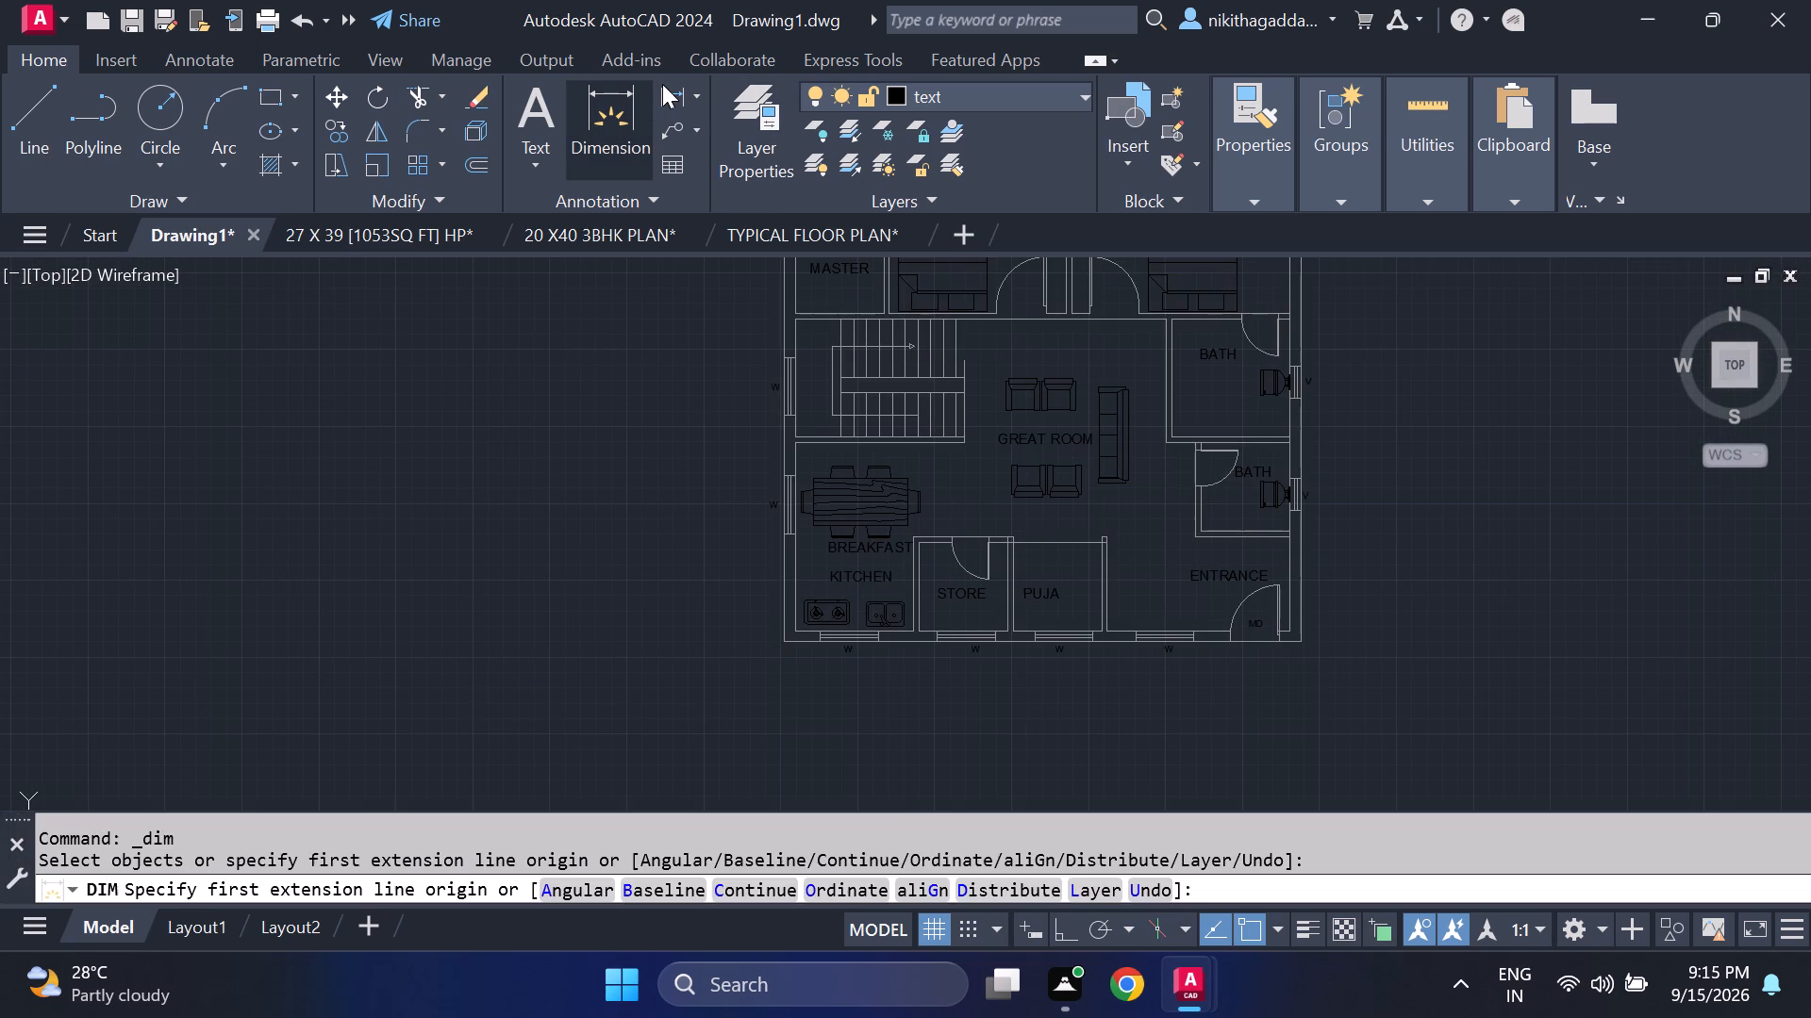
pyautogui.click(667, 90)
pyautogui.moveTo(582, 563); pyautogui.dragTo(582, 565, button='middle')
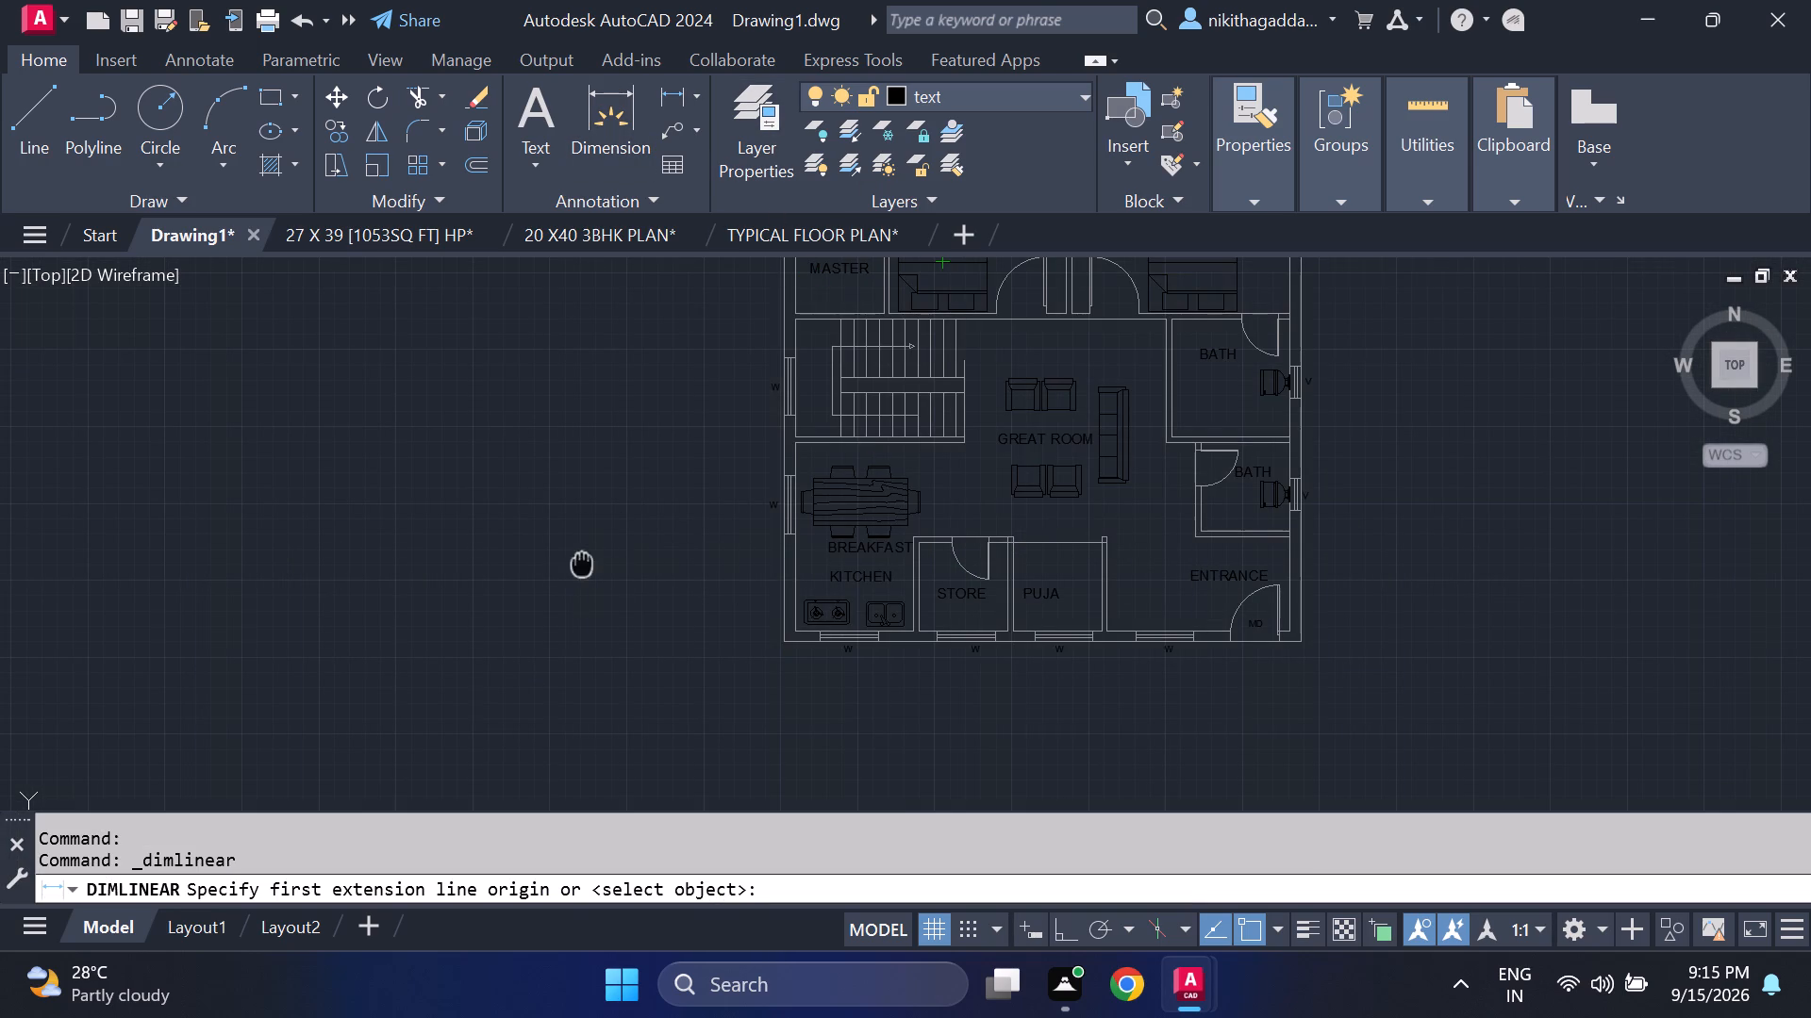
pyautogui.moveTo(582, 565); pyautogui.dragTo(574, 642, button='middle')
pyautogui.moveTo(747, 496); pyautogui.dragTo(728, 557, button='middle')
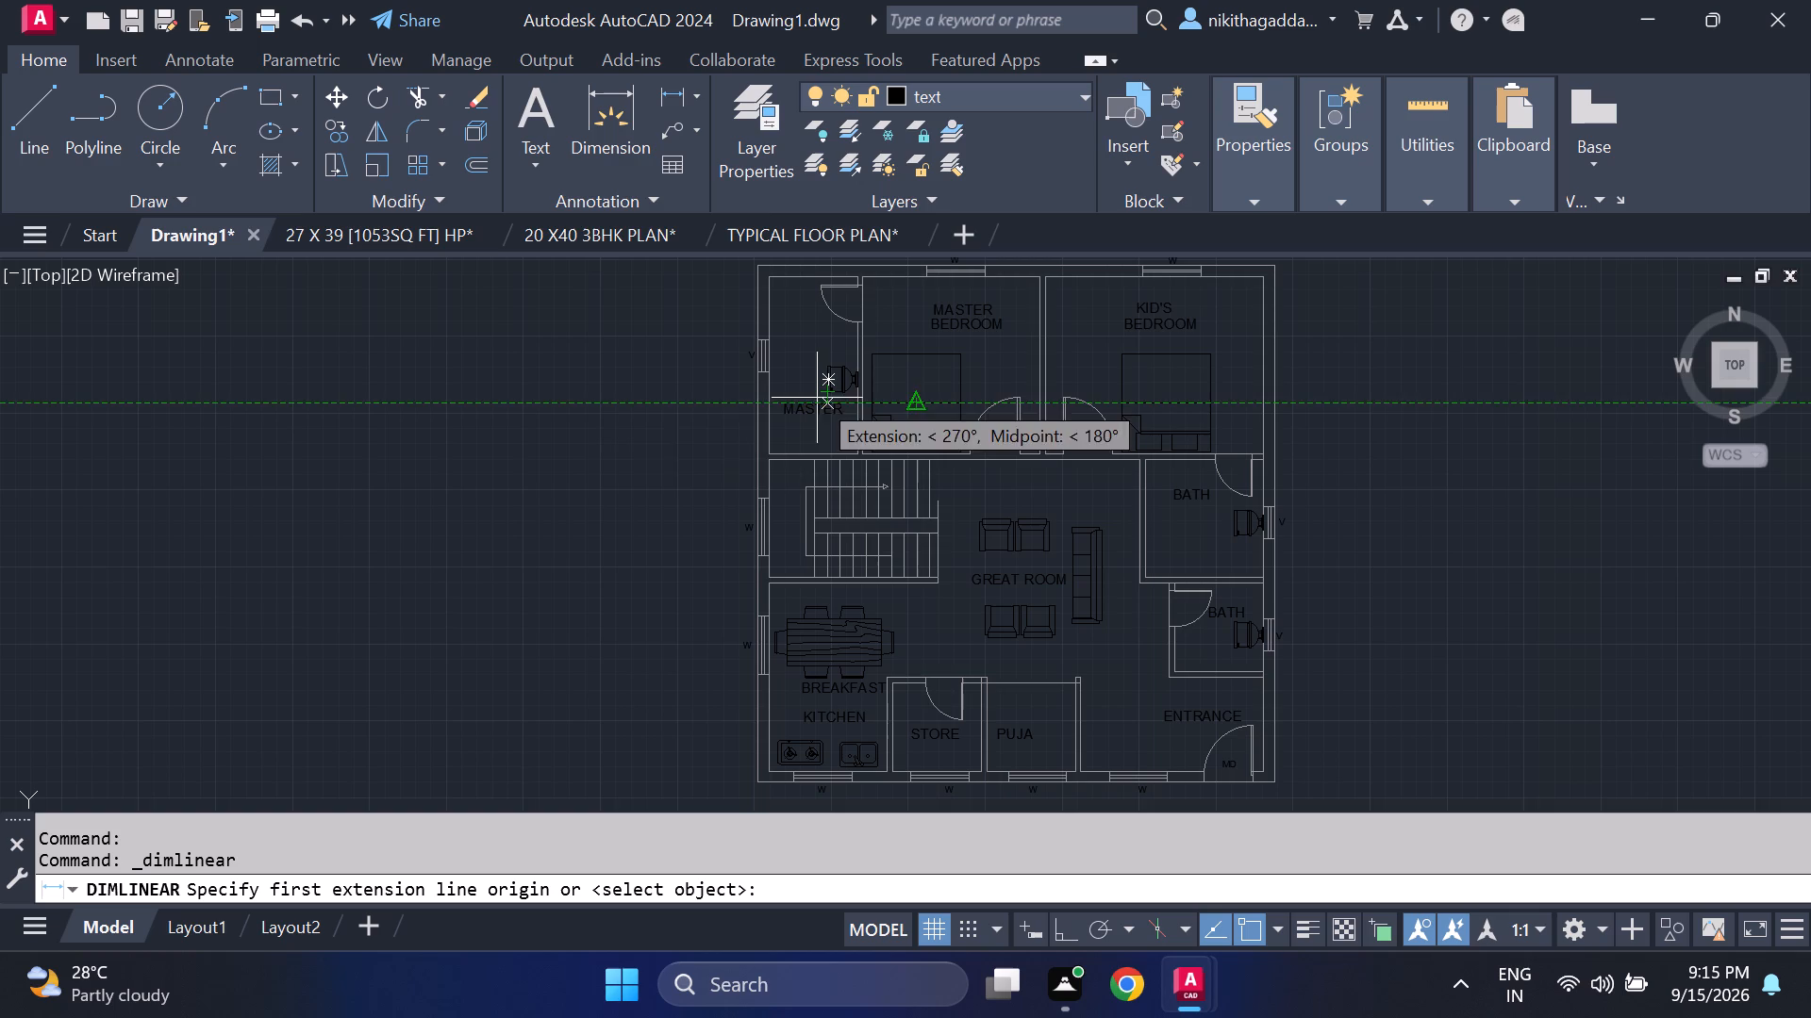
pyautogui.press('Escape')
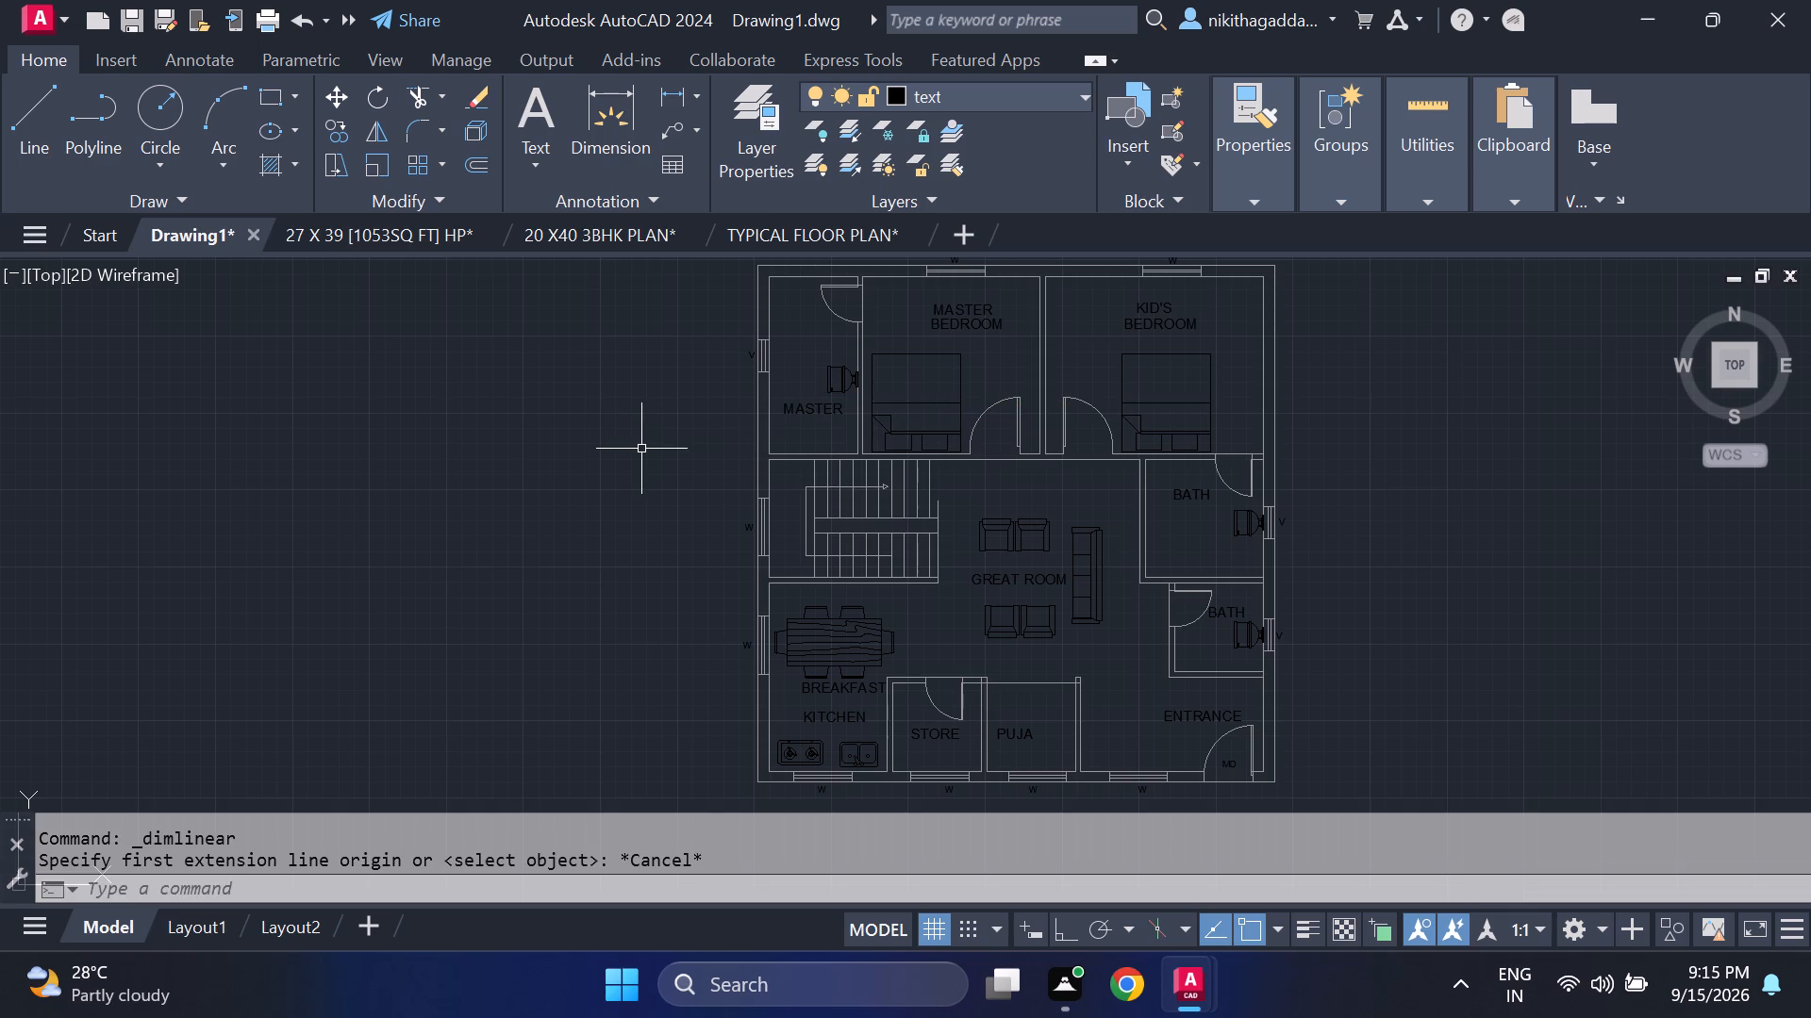
# Change the "MASTER" text in the northwestern toilet to "BATH".
pyautogui.doubleClick(804, 408)
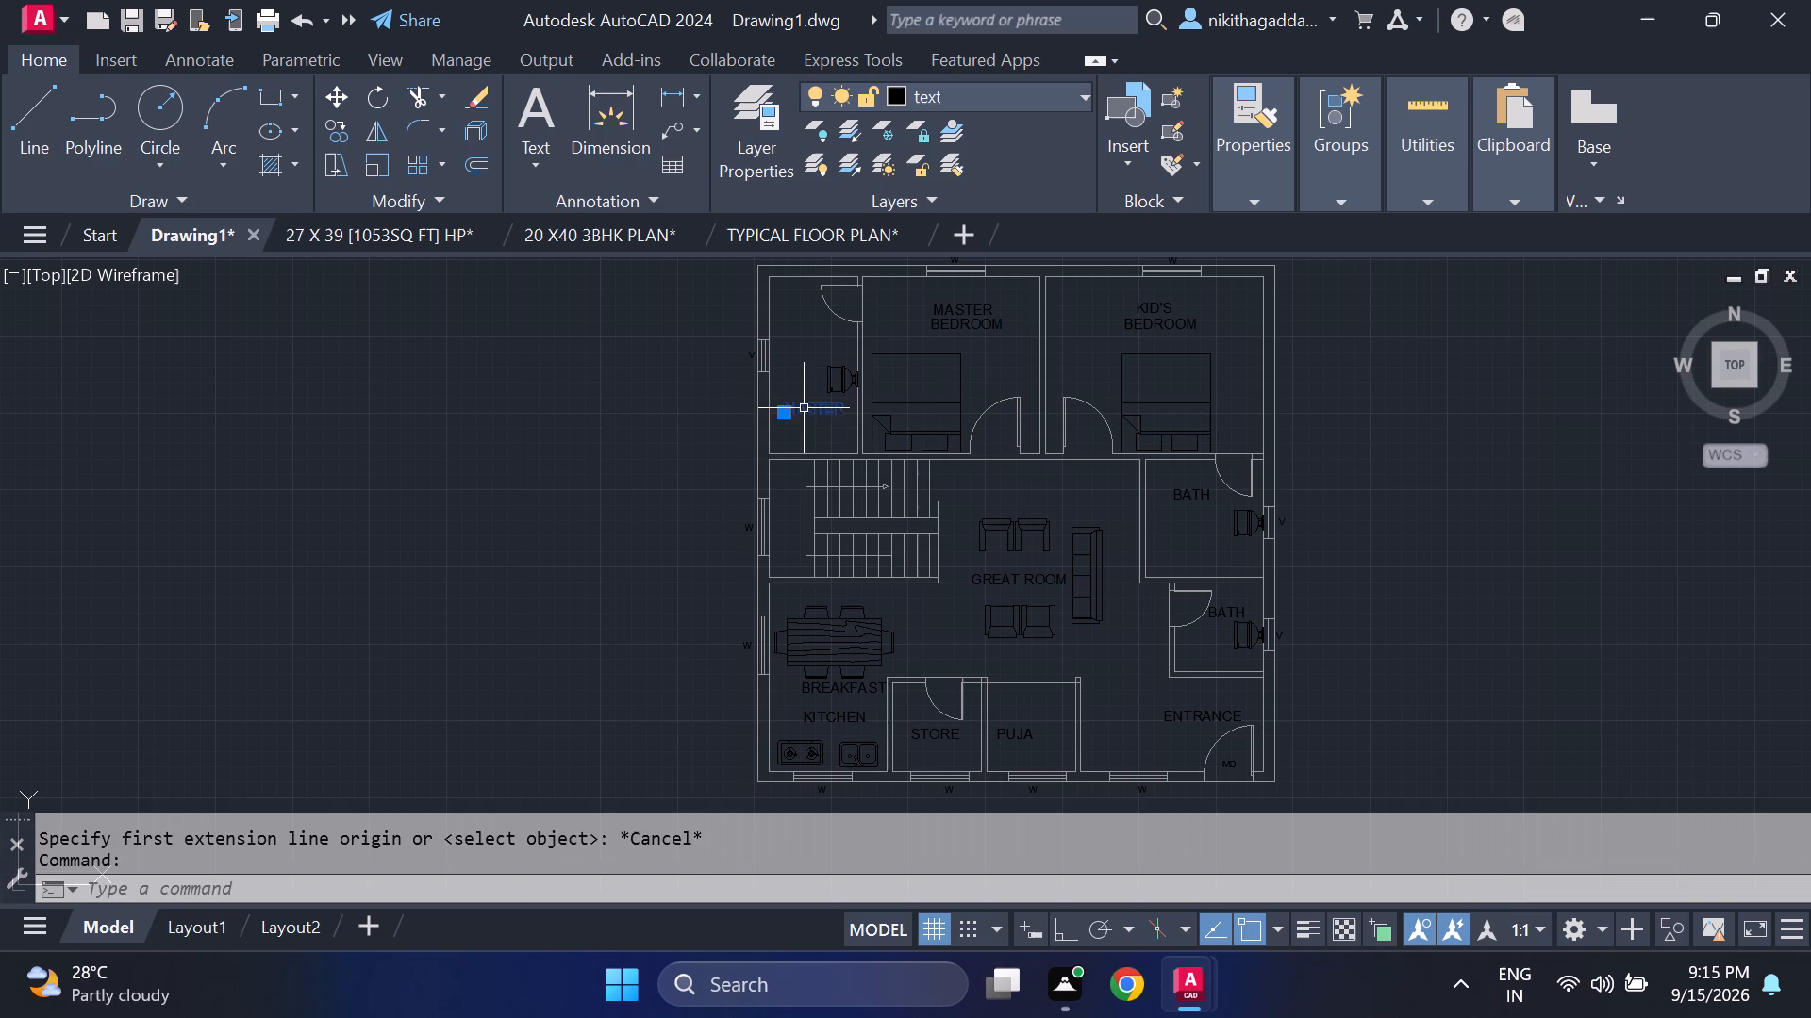
pyautogui.press('Delete')
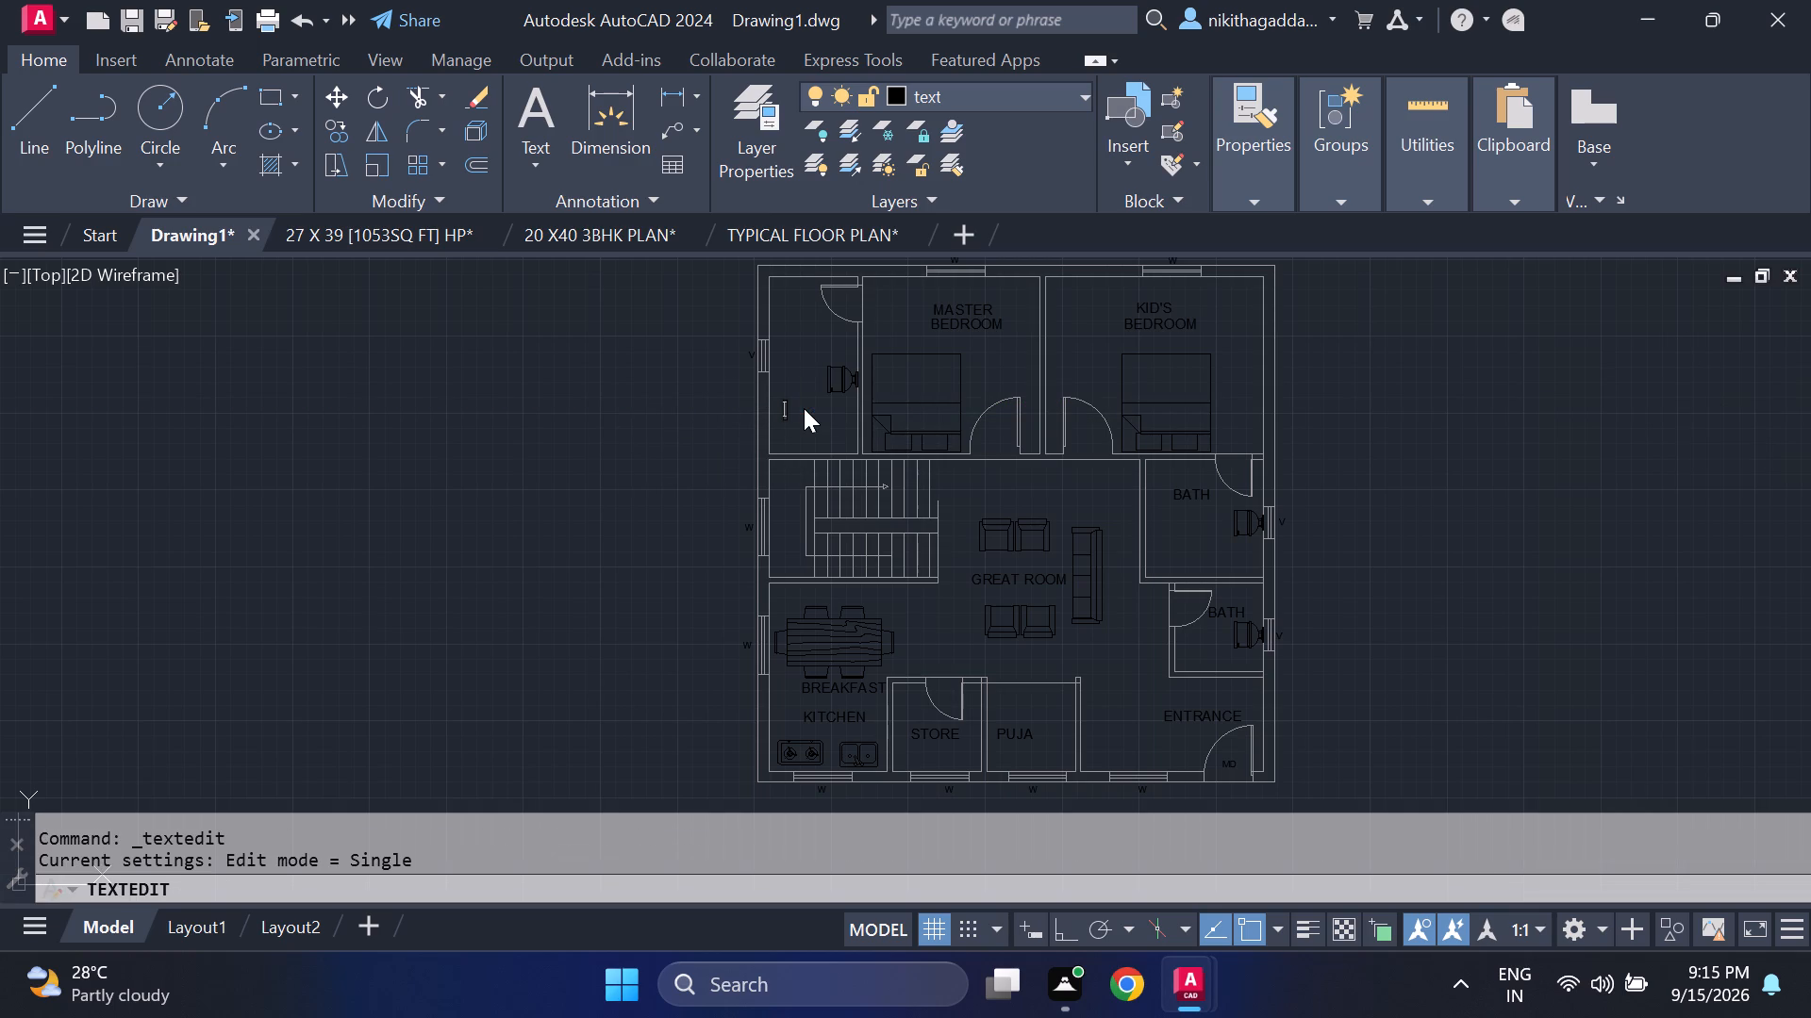
pyautogui.write('BATH')
pyautogui.press('Return')
pyautogui.press('Return')
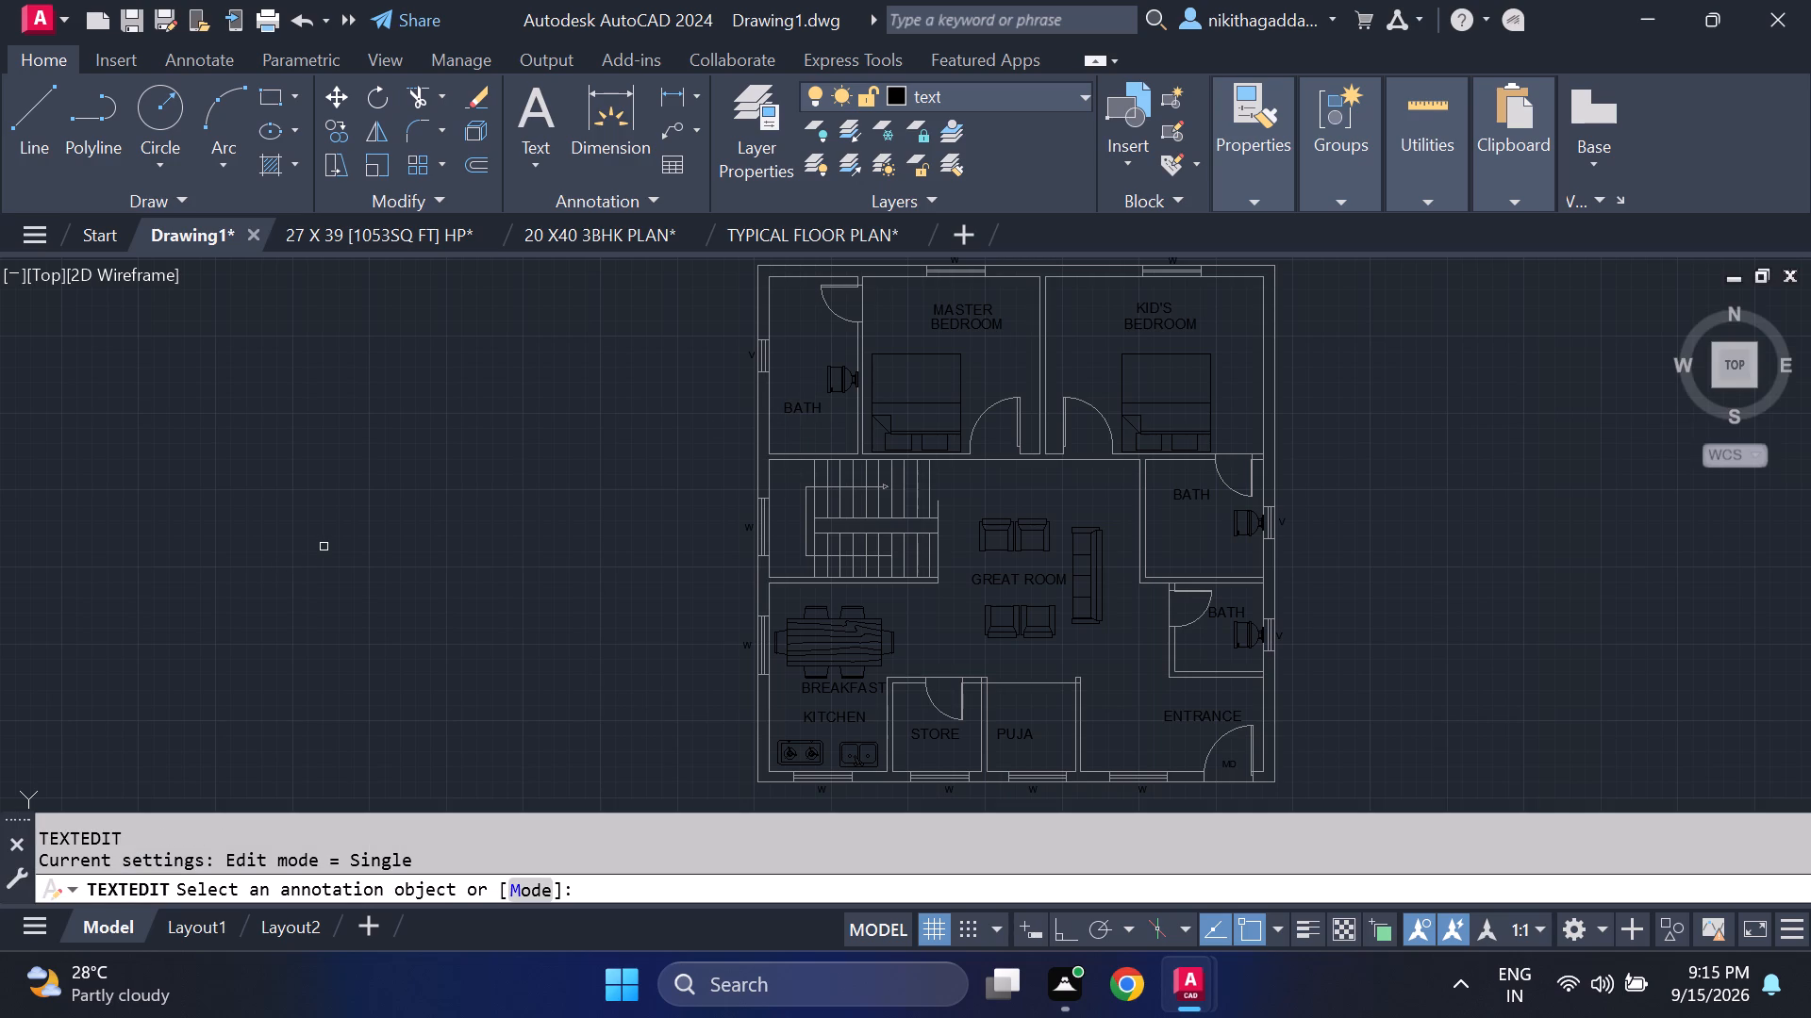
pyautogui.press('Escape')
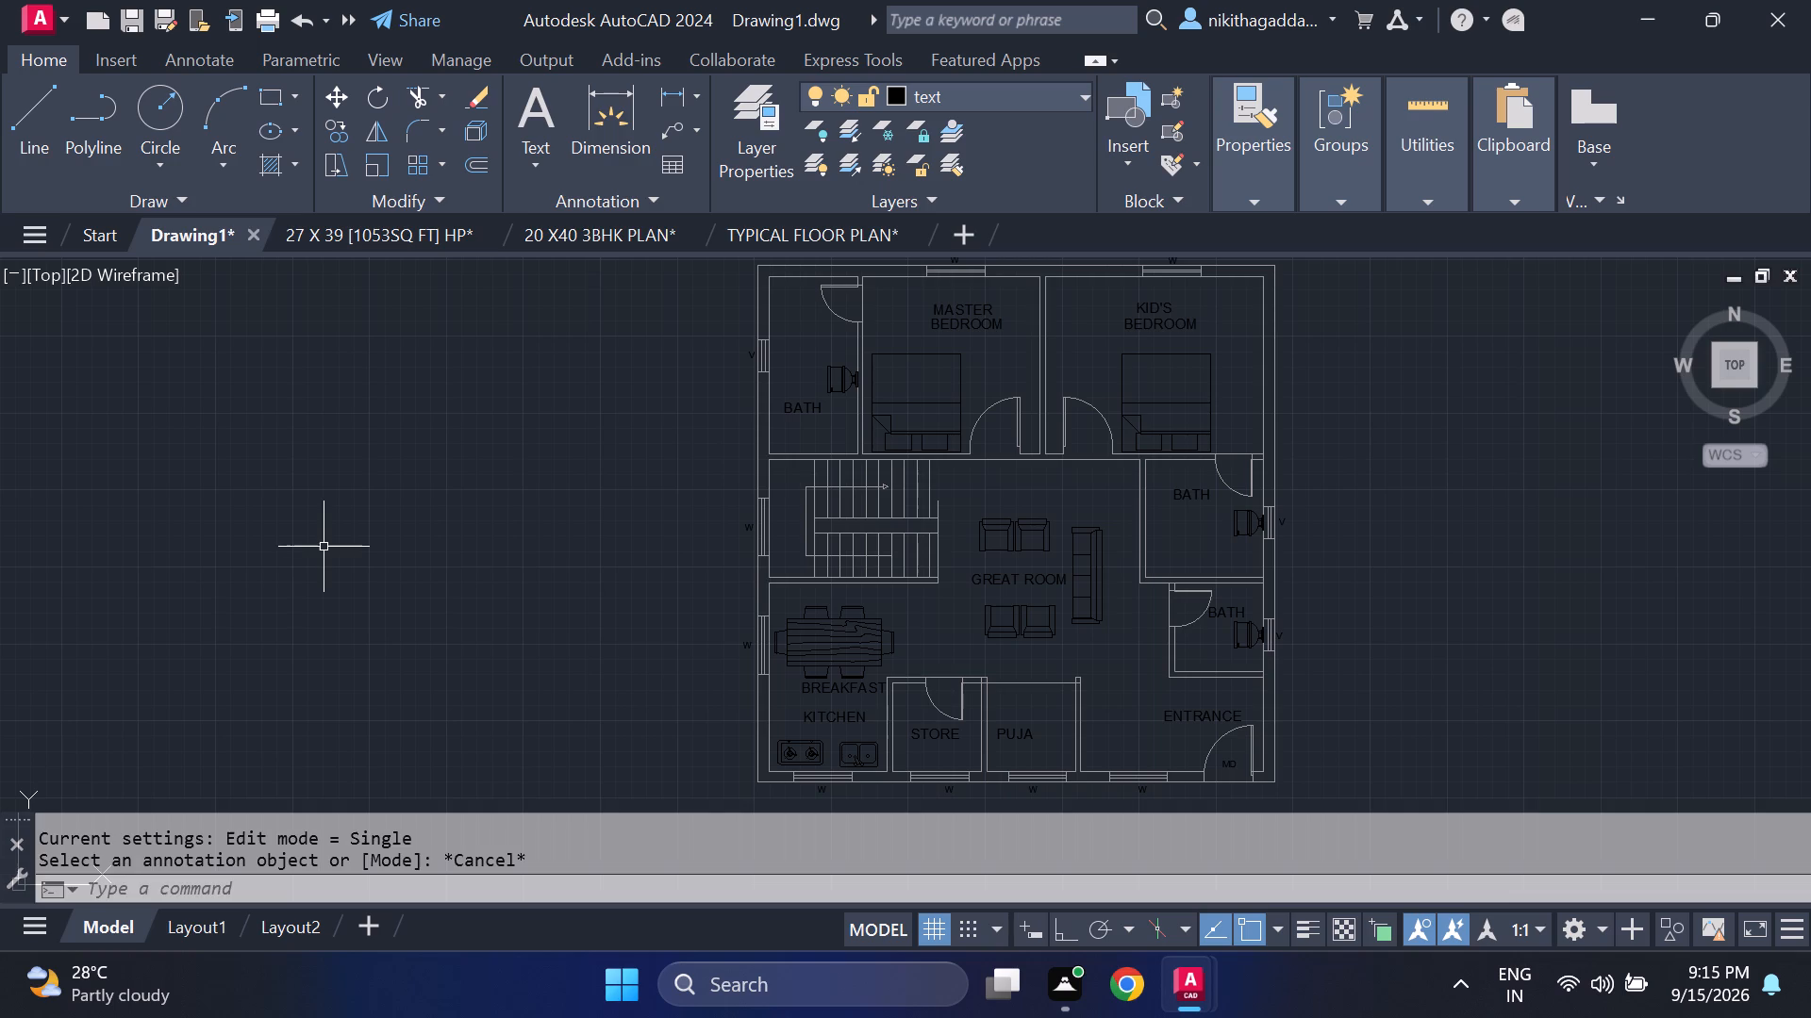
# Add a horizontal linear dimension across the northwestern bath's interior width, just below its "BATH" label.
pyautogui.moveTo(672, 68); pyautogui.dragTo(677, 90)
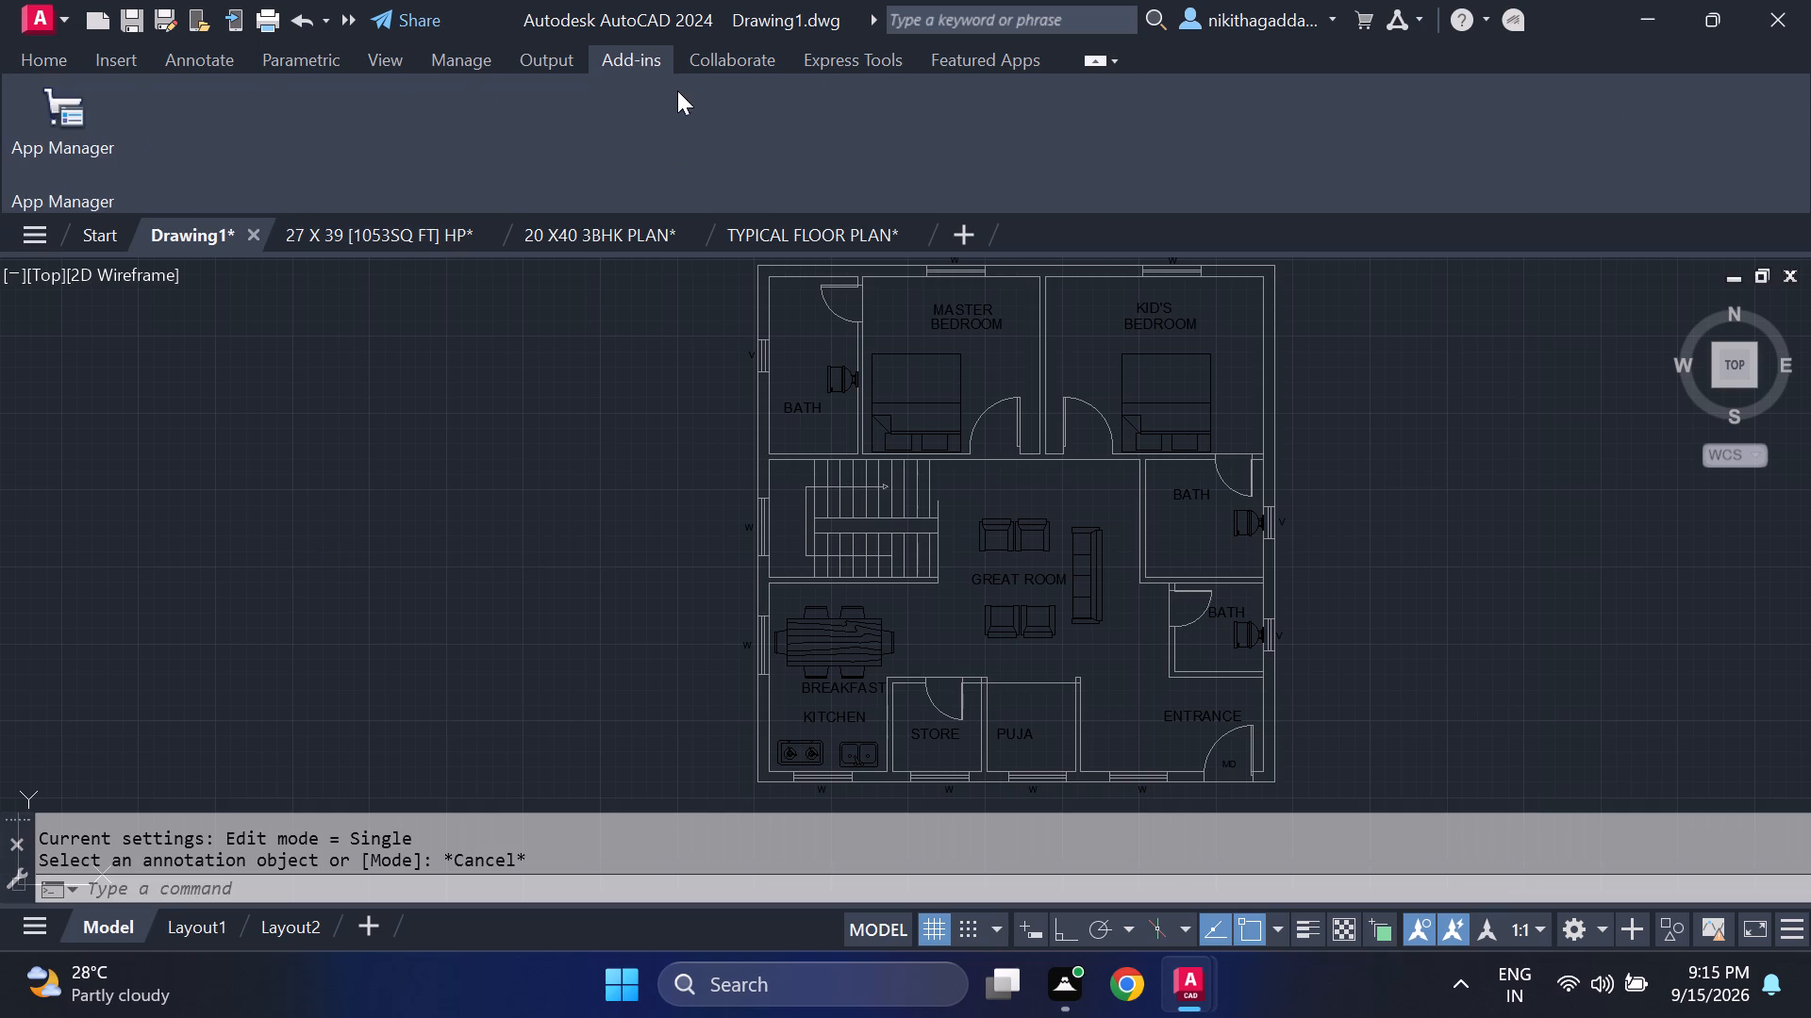
pyautogui.click(48, 51)
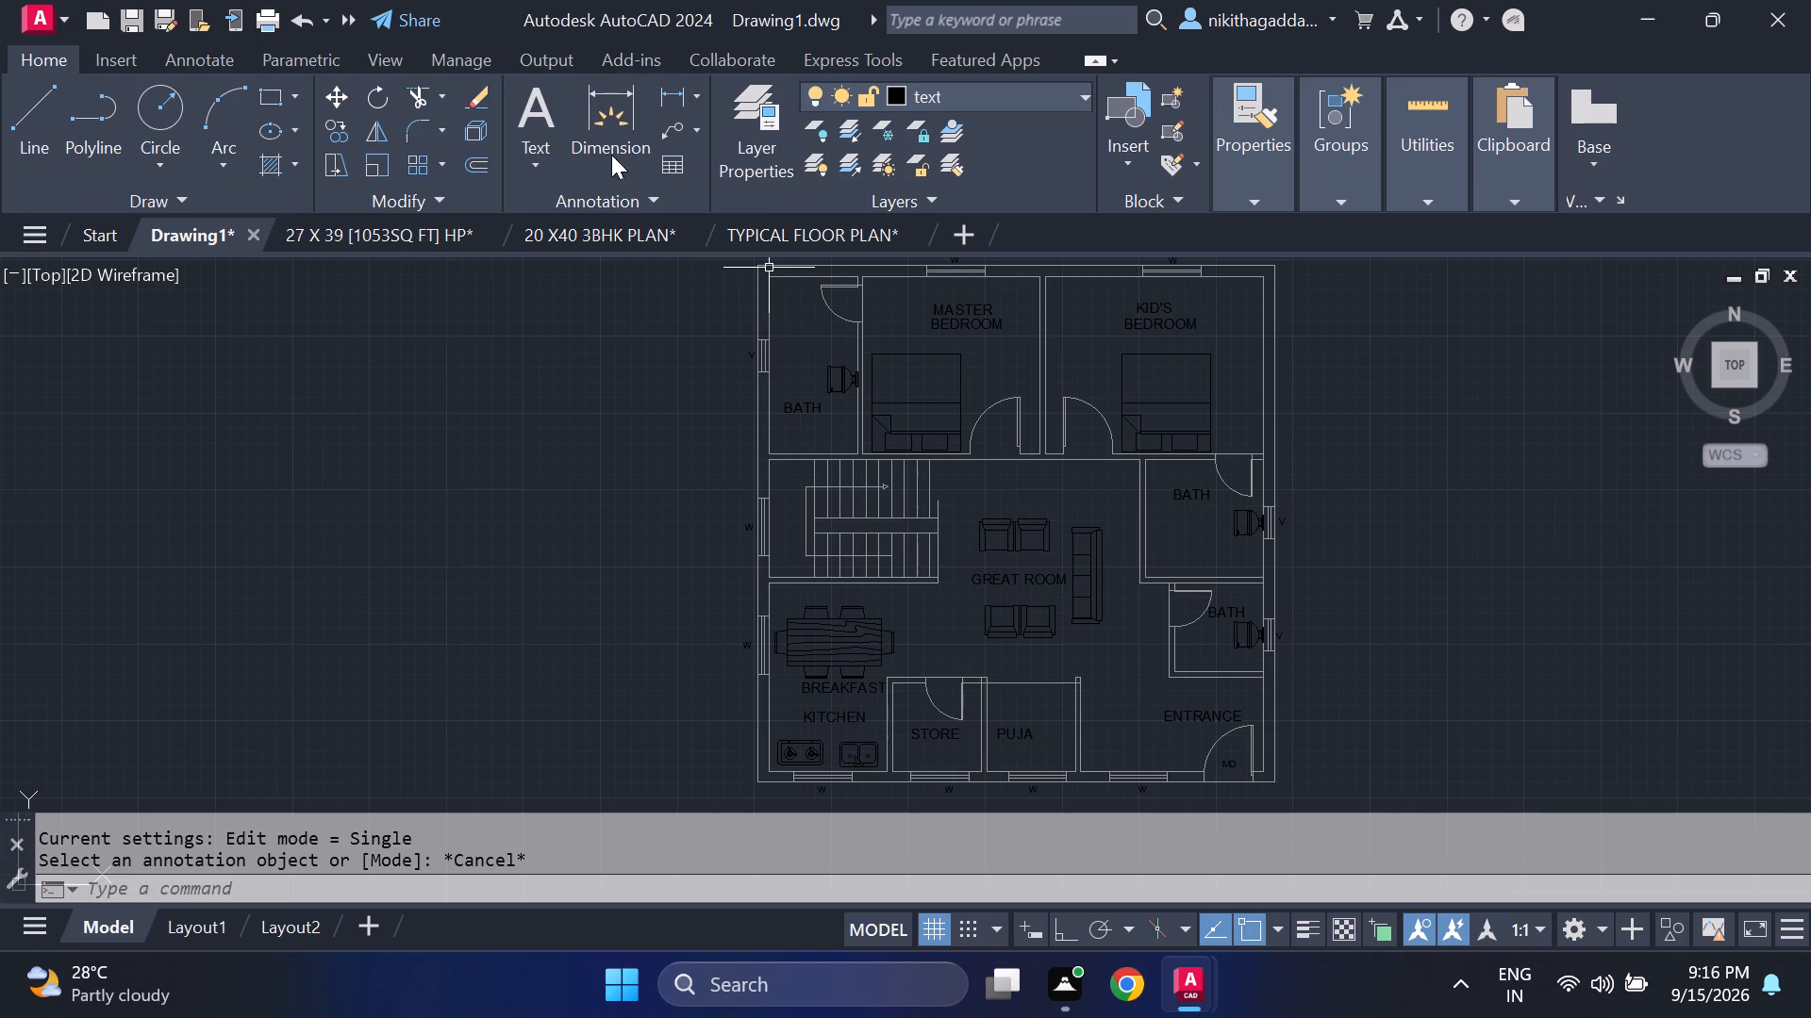
pyautogui.click(669, 85)
pyautogui.moveTo(587, 356); pyautogui.dragTo(545, 411, button='middle')
pyautogui.scroll(1, 755, 504)
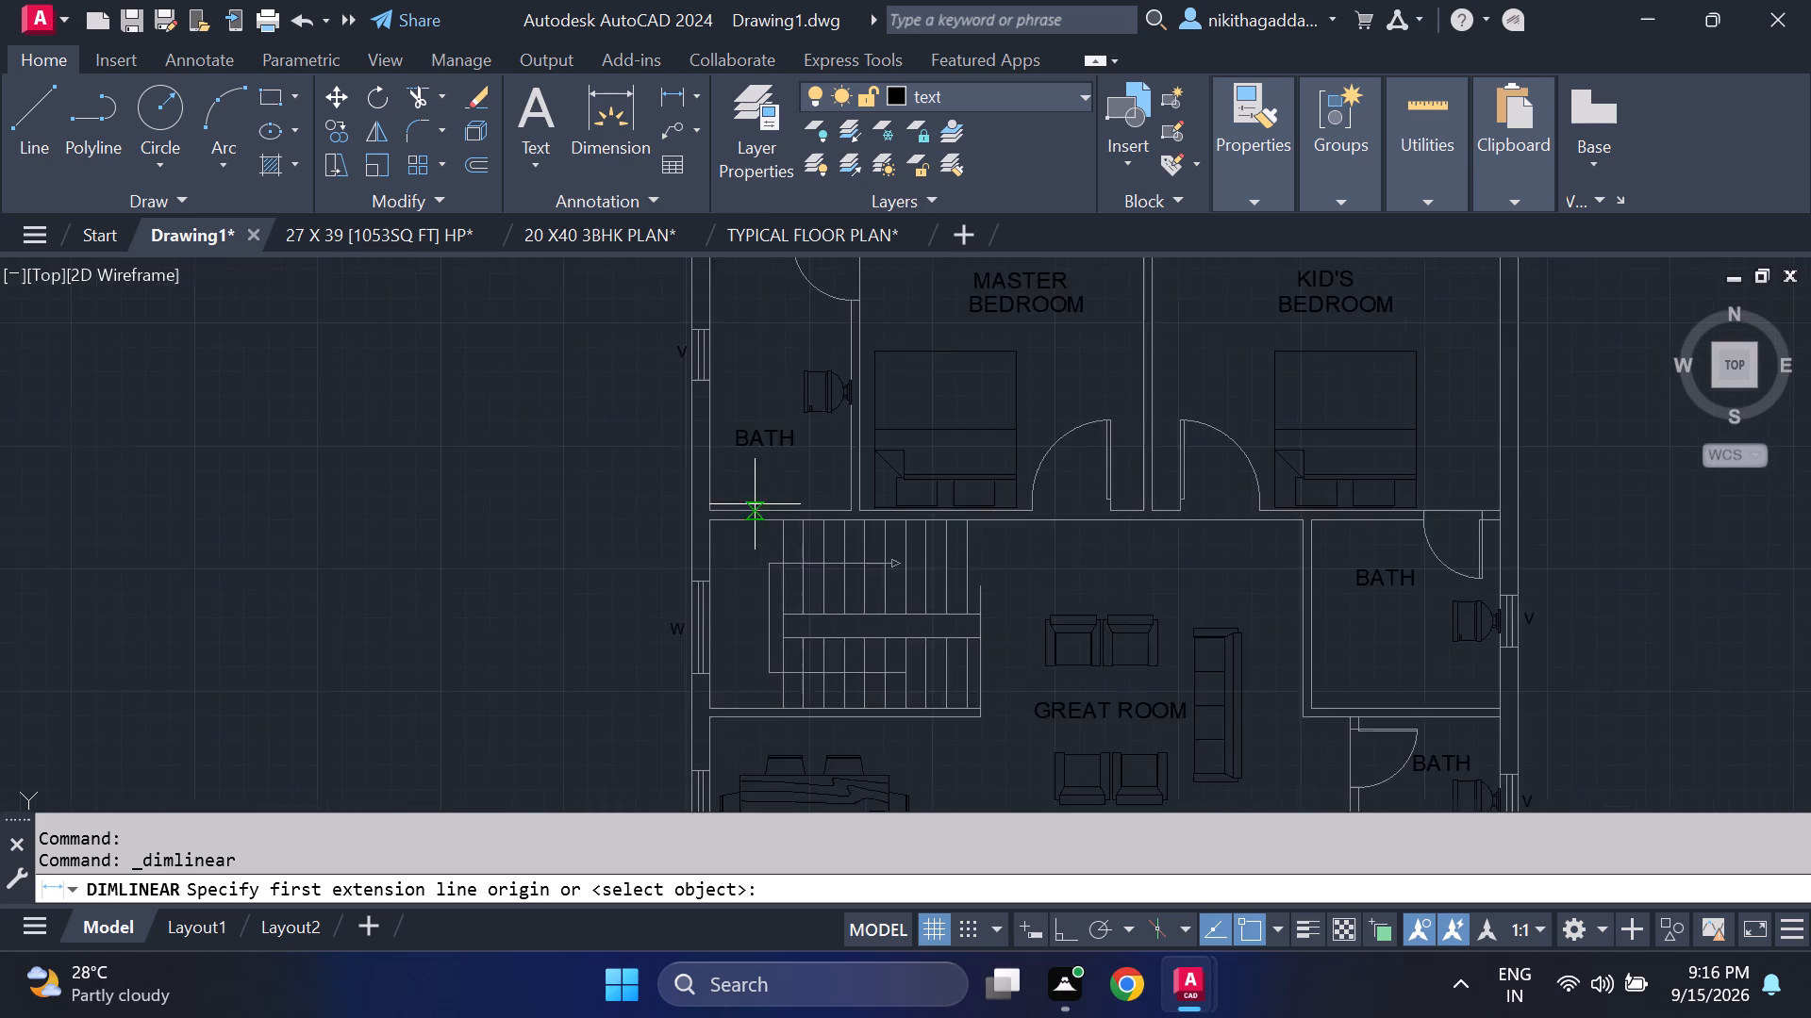
pyautogui.scroll(1, 755, 504)
pyautogui.click(689, 467)
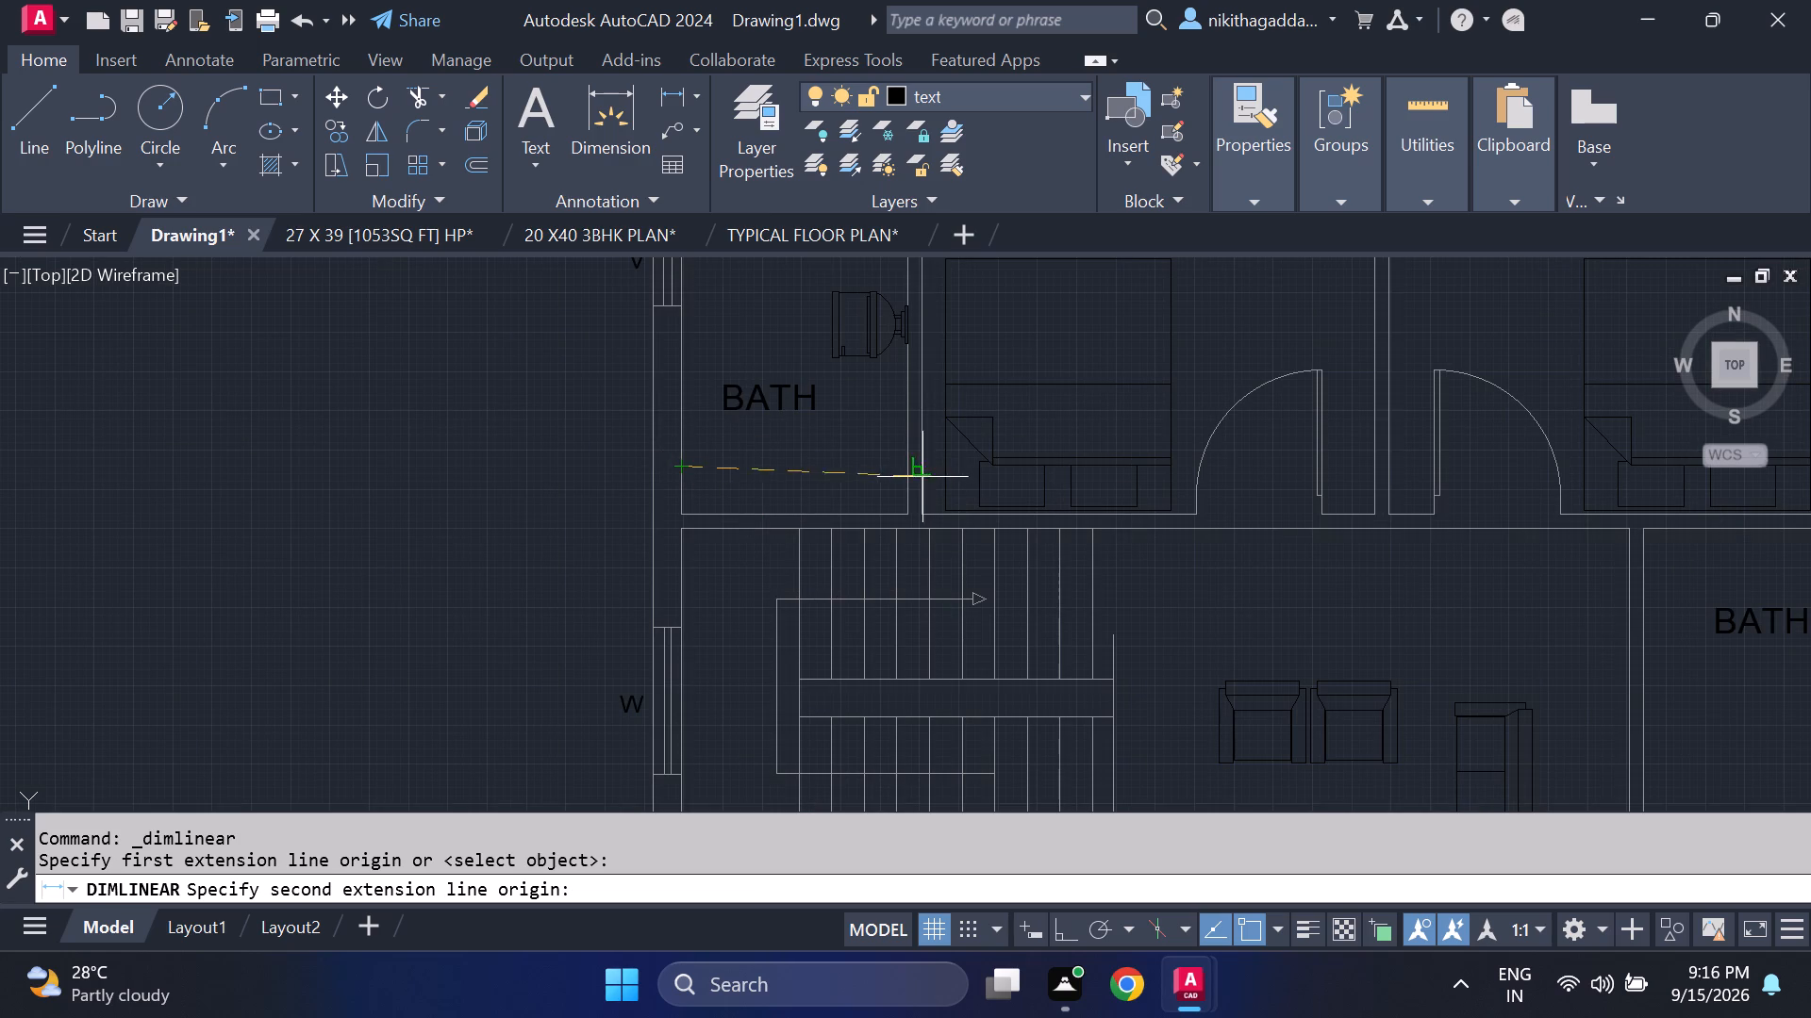
pyautogui.click(908, 468)
pyautogui.click(908, 468)
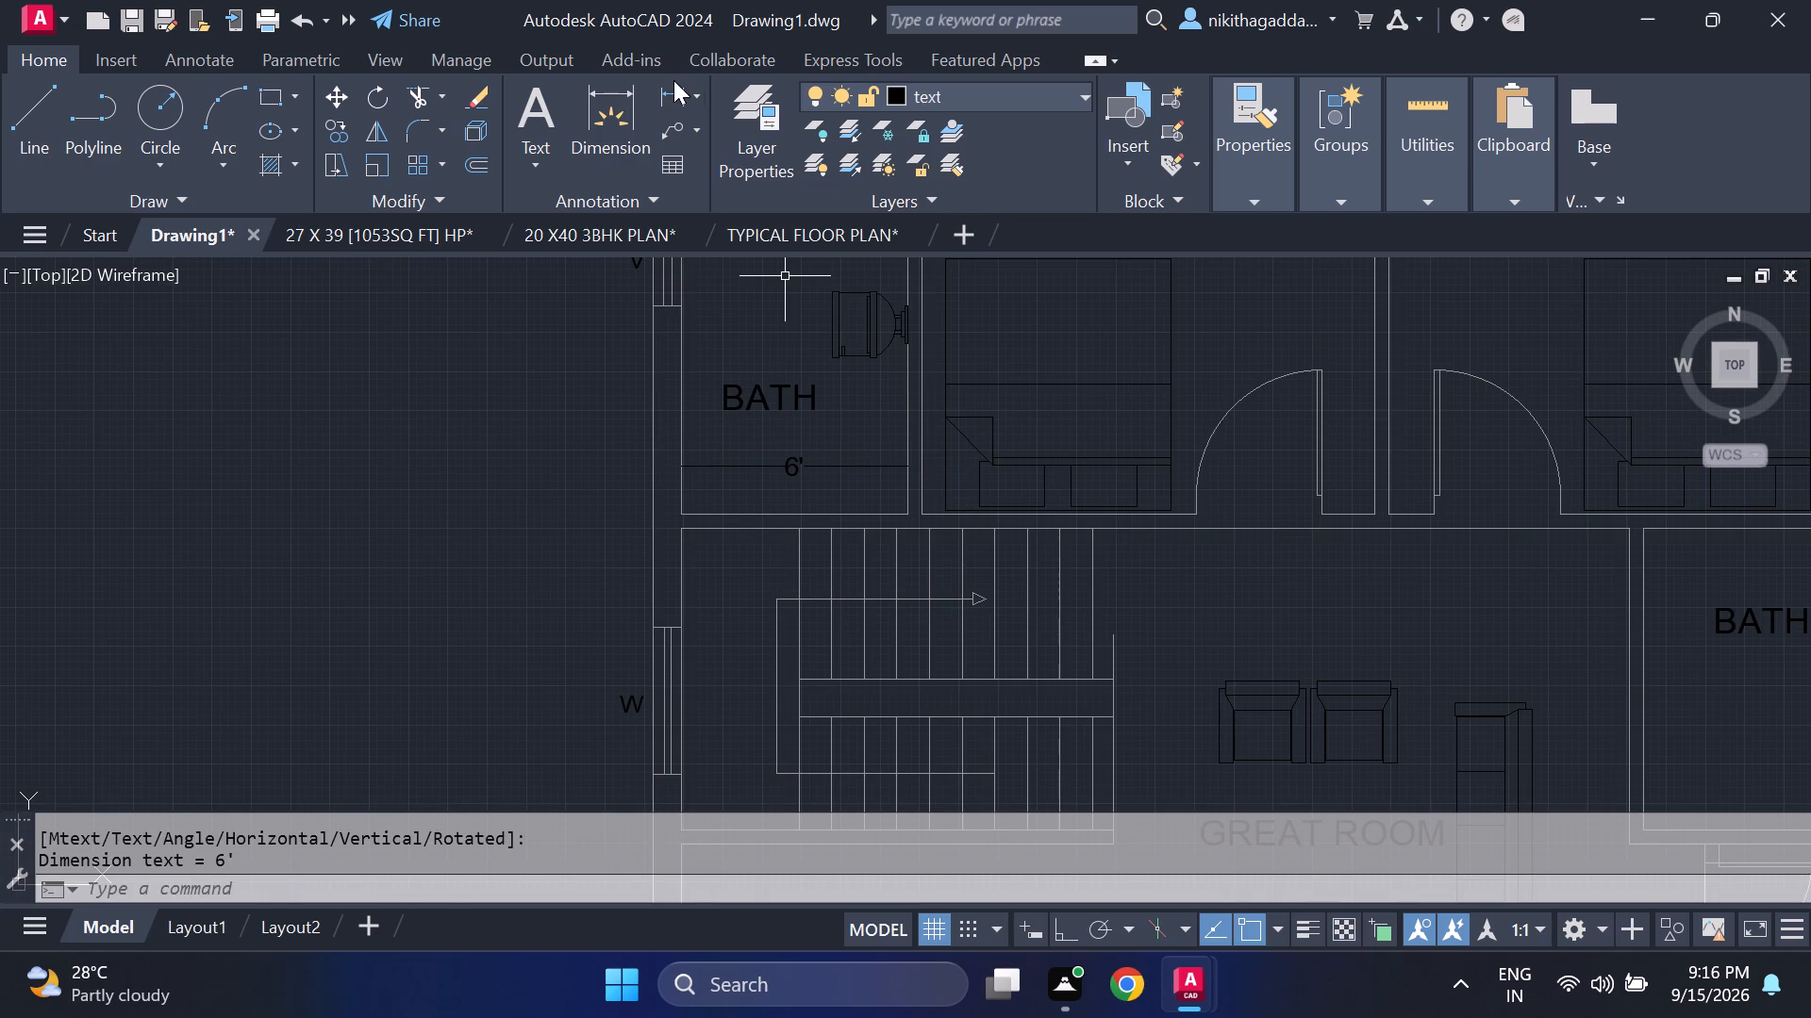
# Add a horizontal linear dimension across the master bedroom's interior width, just above its room label.
pyautogui.click(673, 85)
pyautogui.moveTo(868, 328); pyautogui.dragTo(623, 624, button='middle')
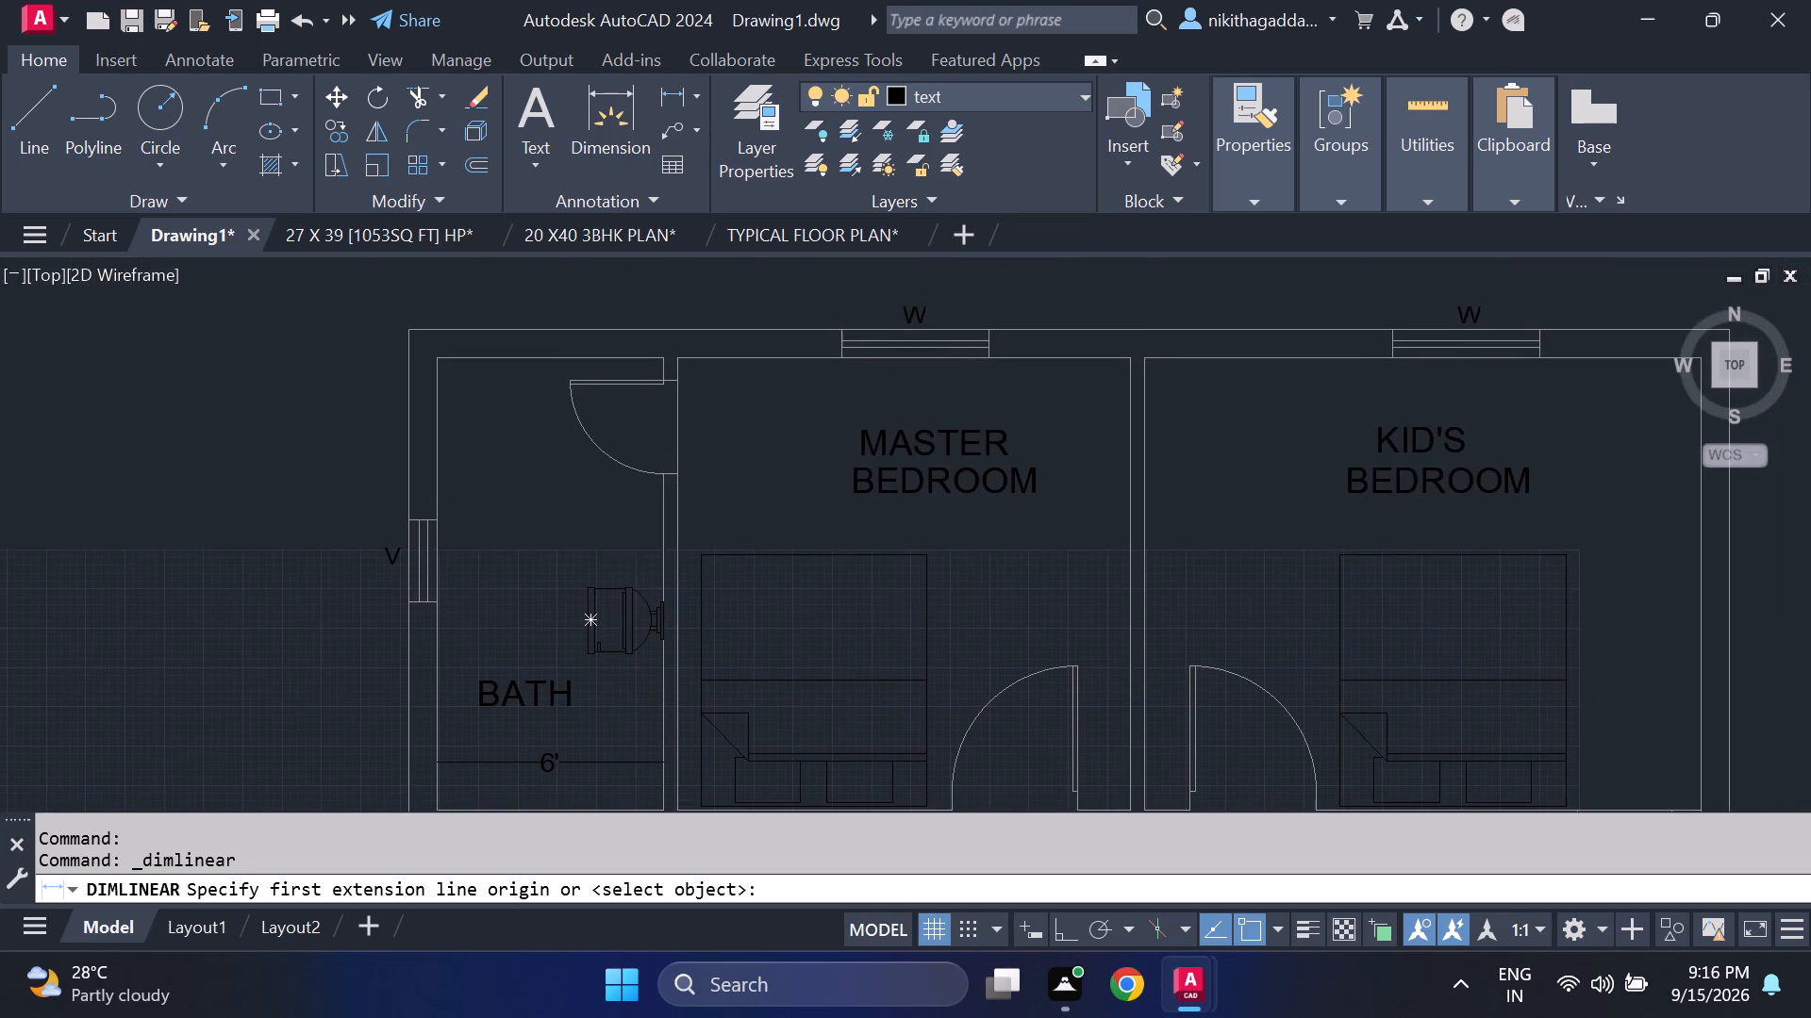
pyautogui.moveTo(725, 425); pyautogui.dragTo(714, 511, button='middle')
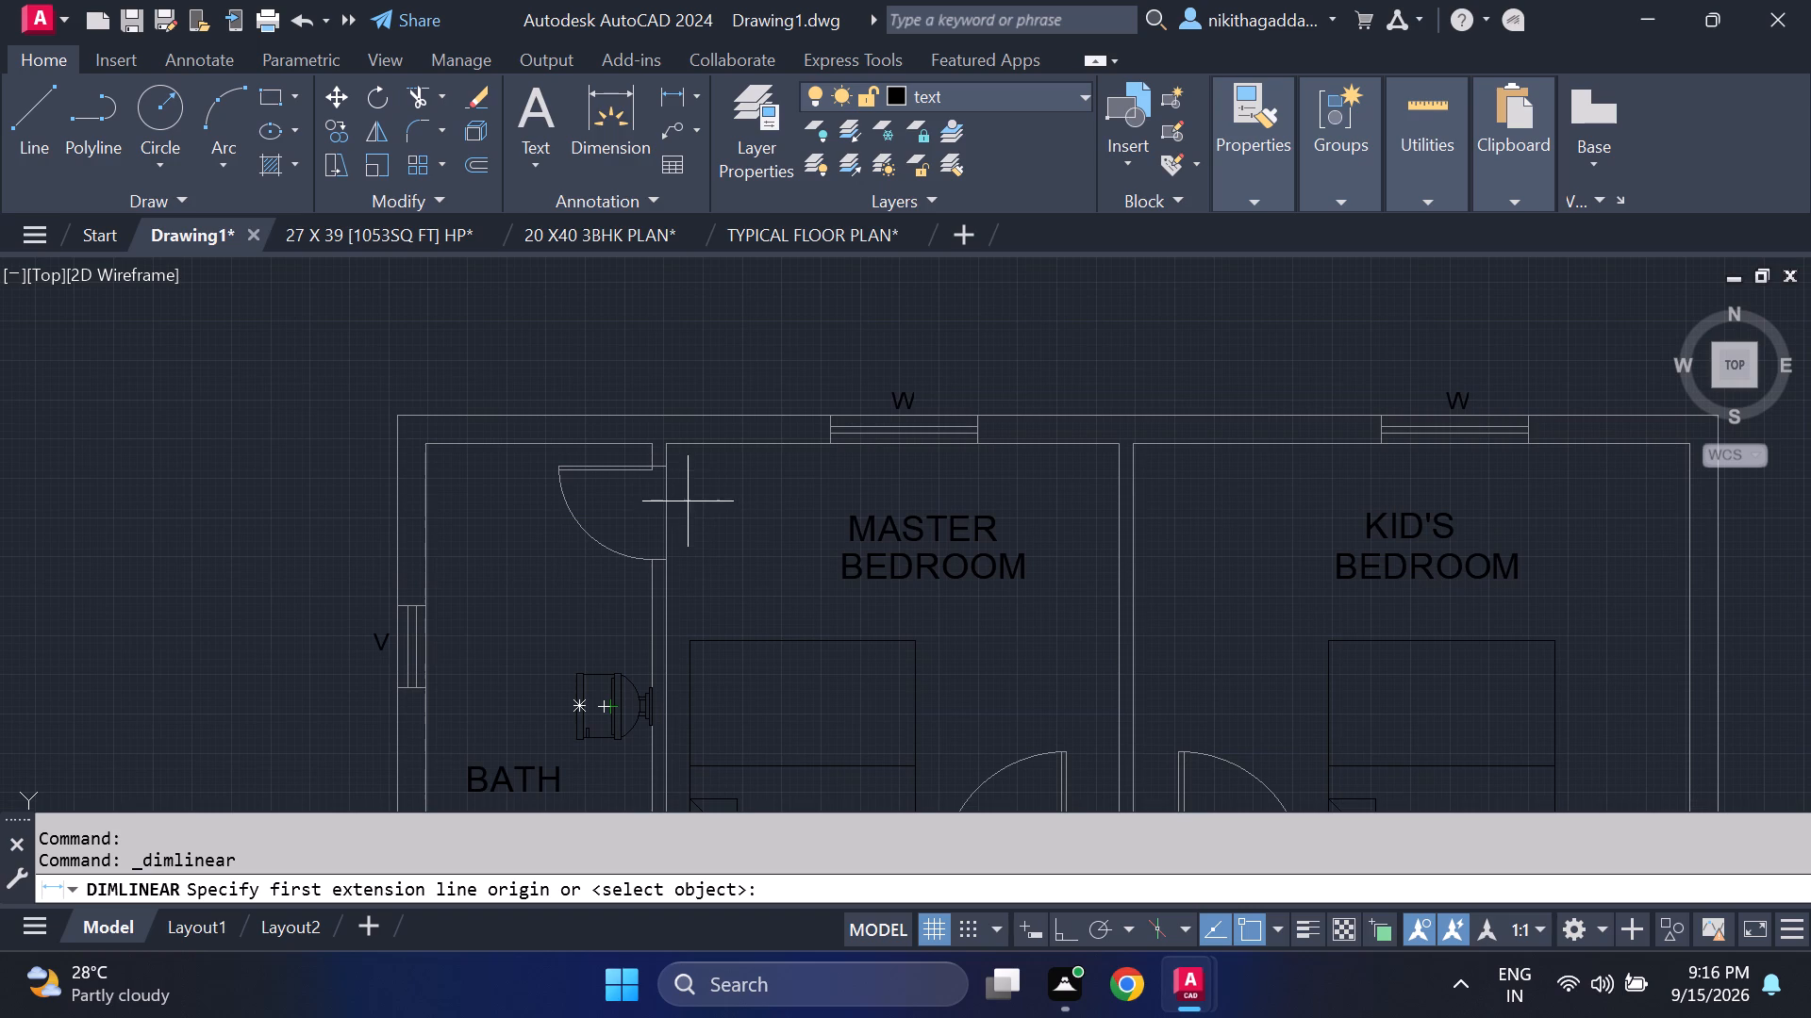
pyautogui.click(672, 489)
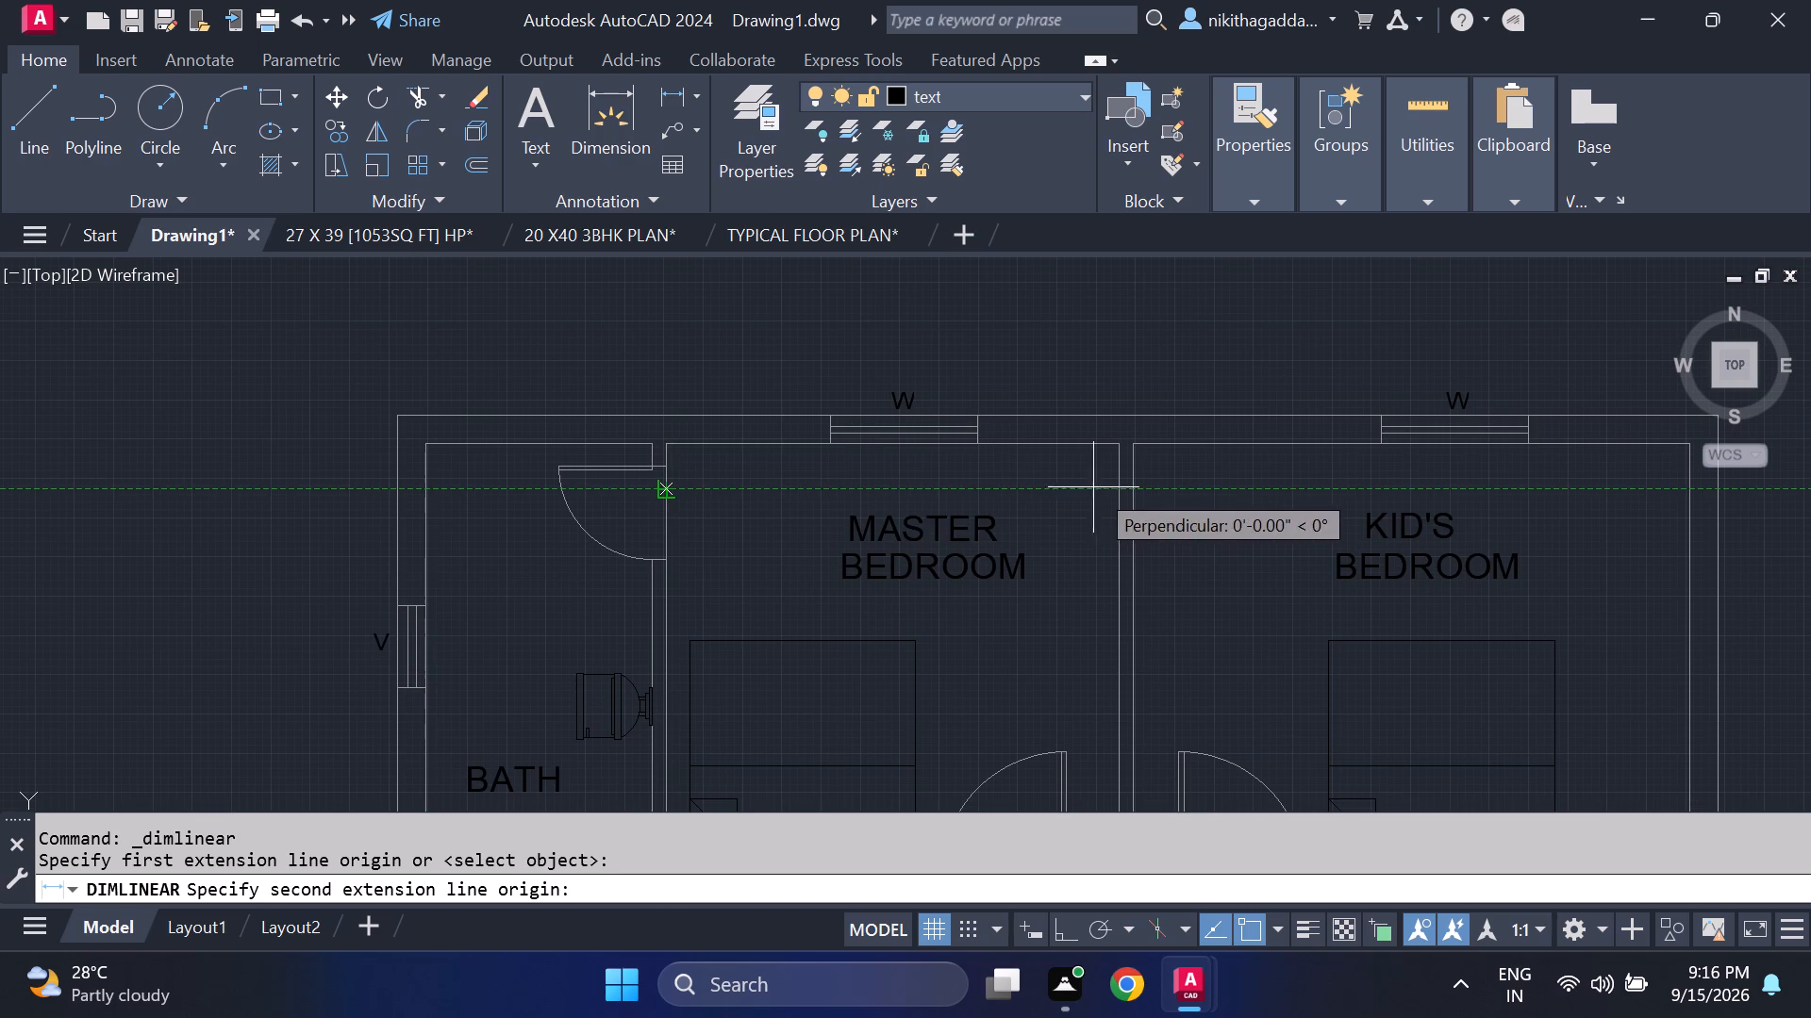
pyautogui.click(1121, 490)
pyautogui.click(1121, 490)
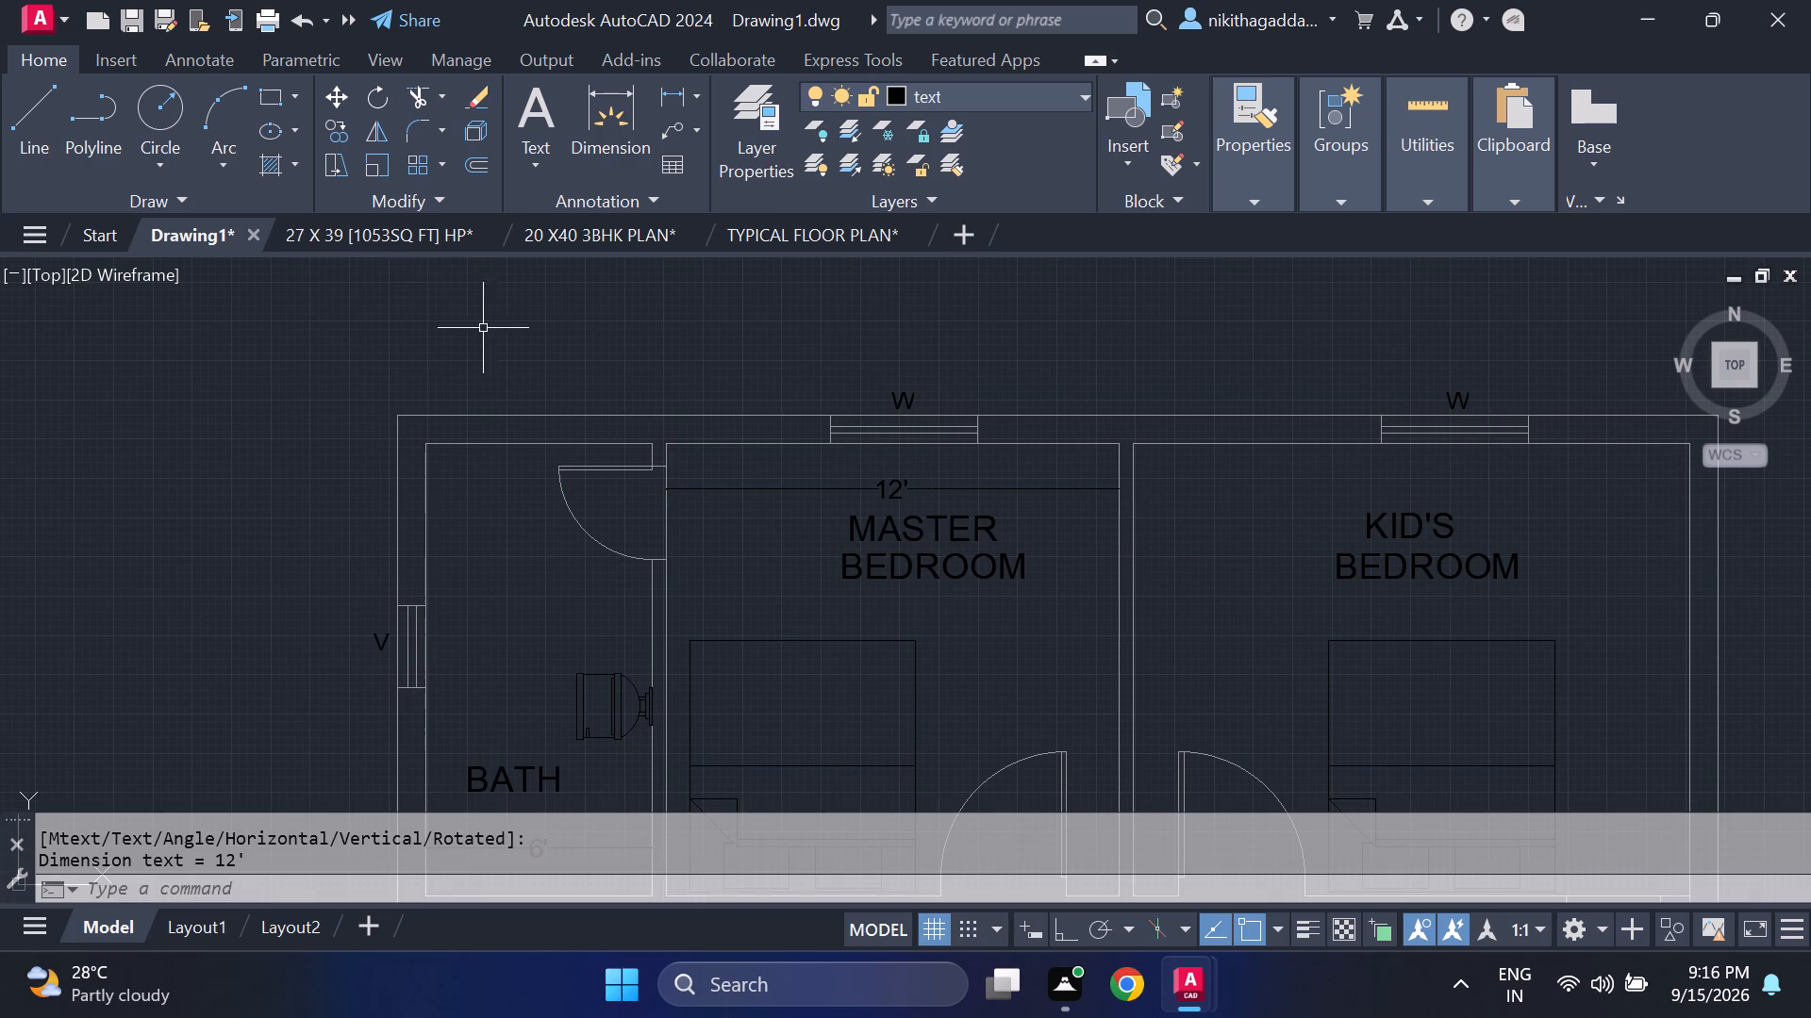
# Add a vertical linear dimension for the master bedroom's depth, placing it along the bed's west edge.
pyautogui.click(681, 87)
pyautogui.moveTo(744, 527); pyautogui.dragTo(752, 395, button='middle')
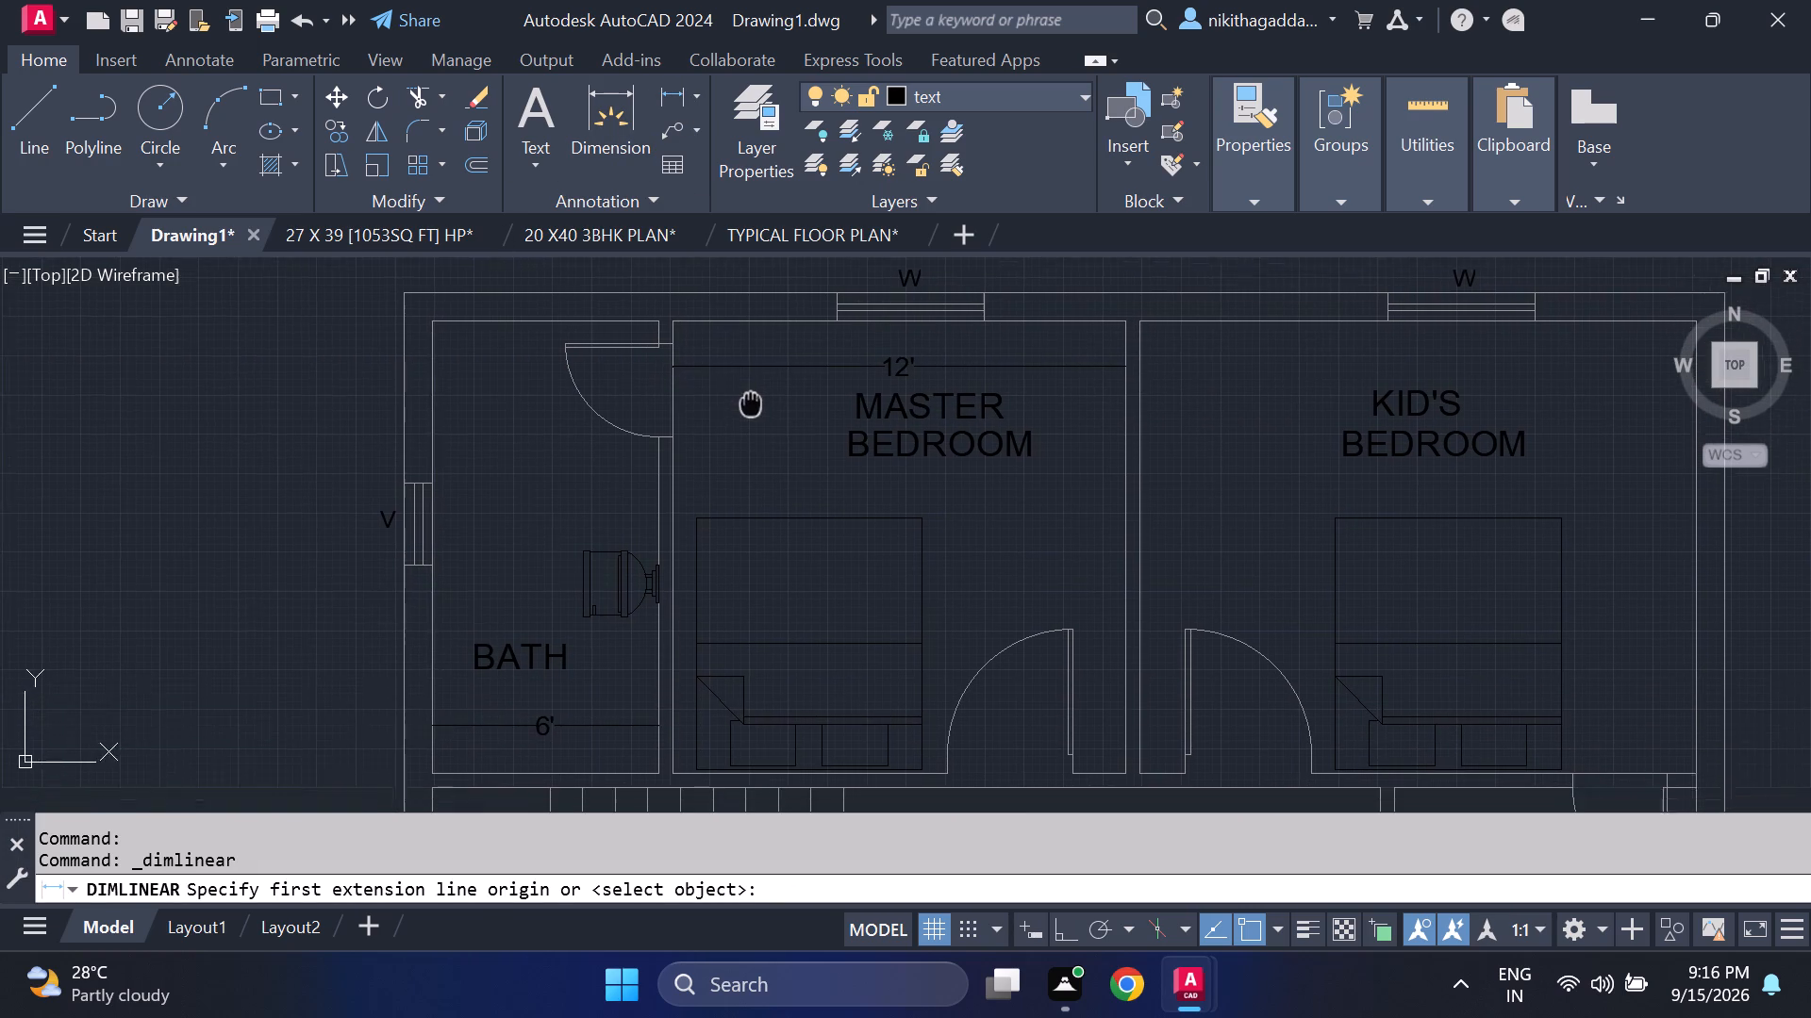
pyautogui.moveTo(752, 395); pyautogui.dragTo(752, 379, button='middle')
pyautogui.click(703, 300)
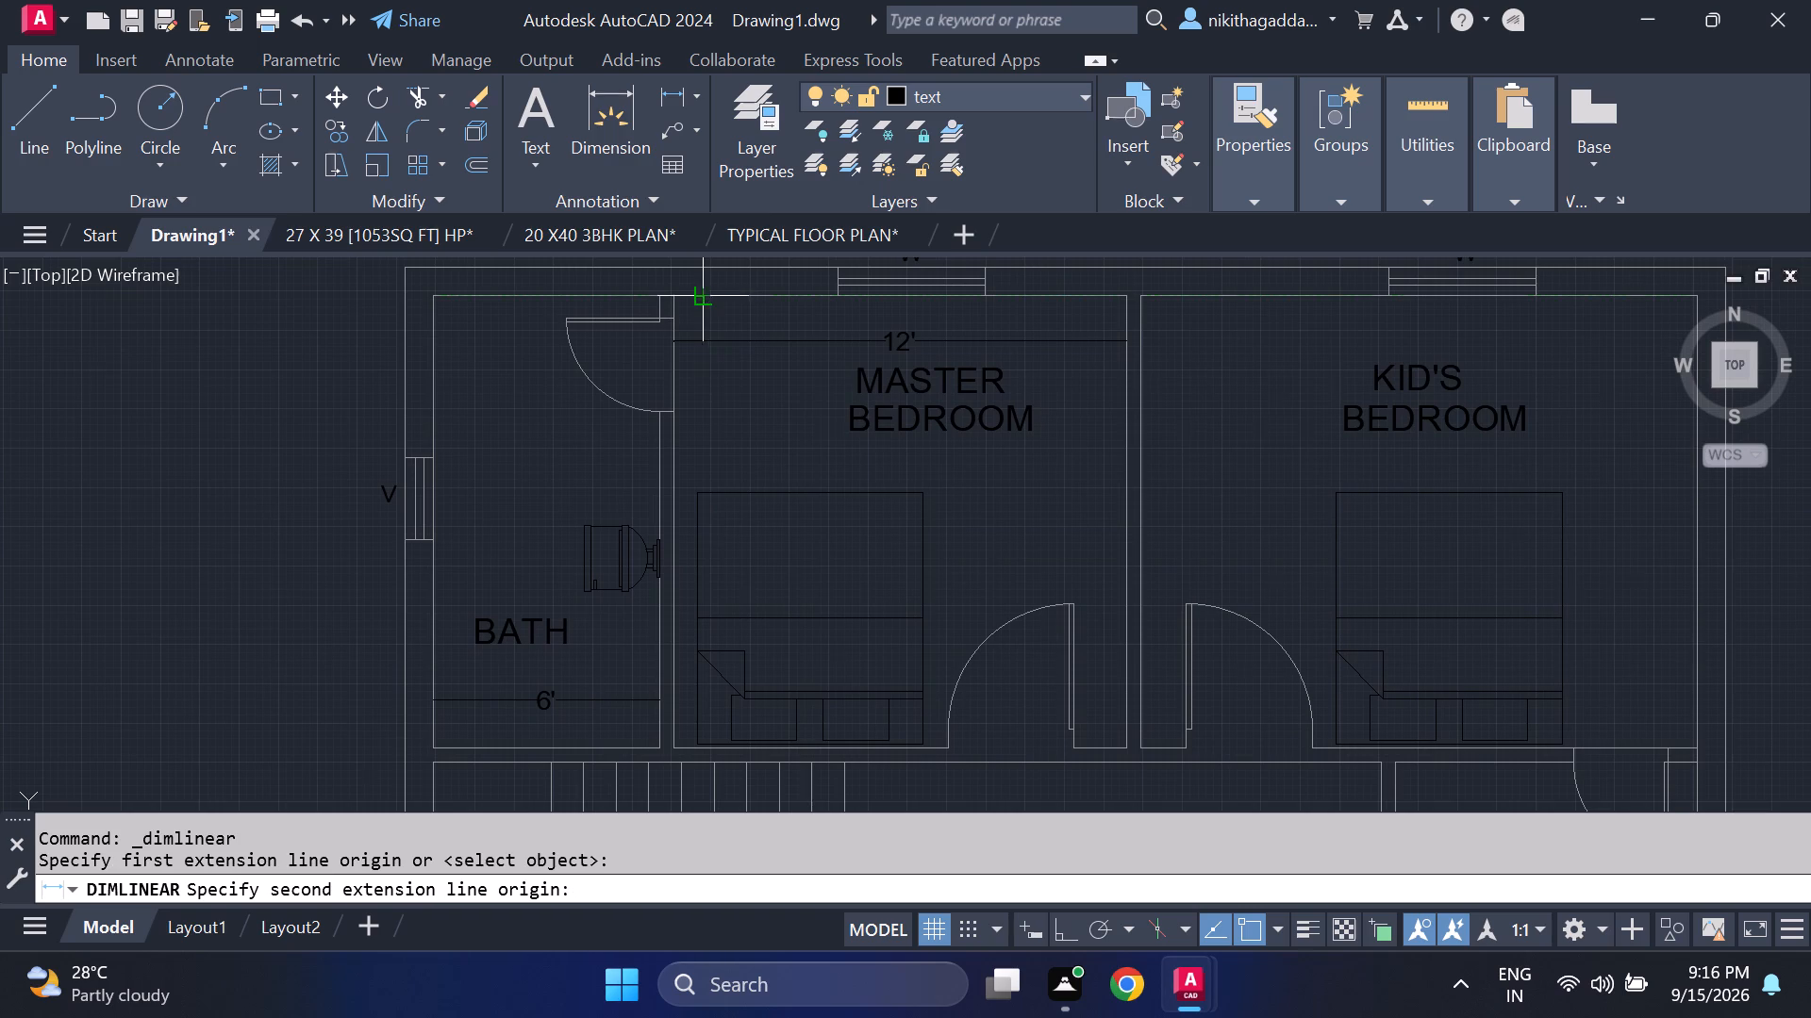
pyautogui.click(693, 743)
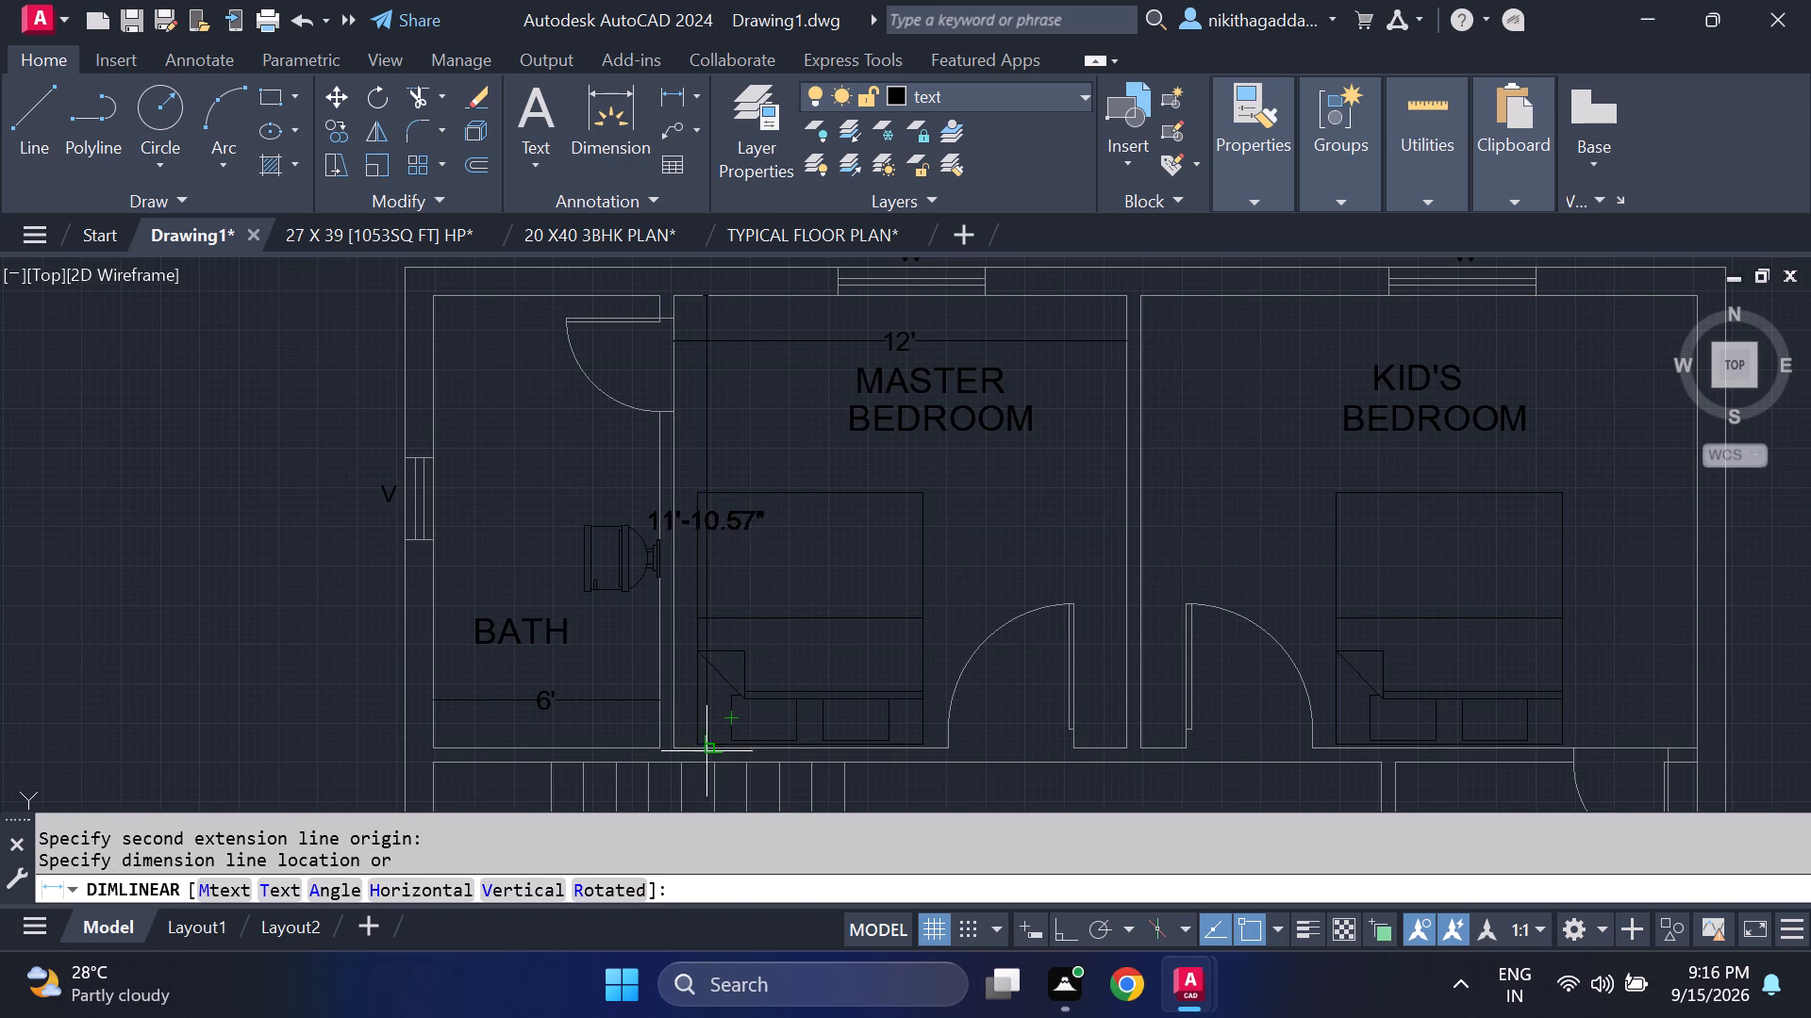
pyautogui.scroll(3, 705, 751)
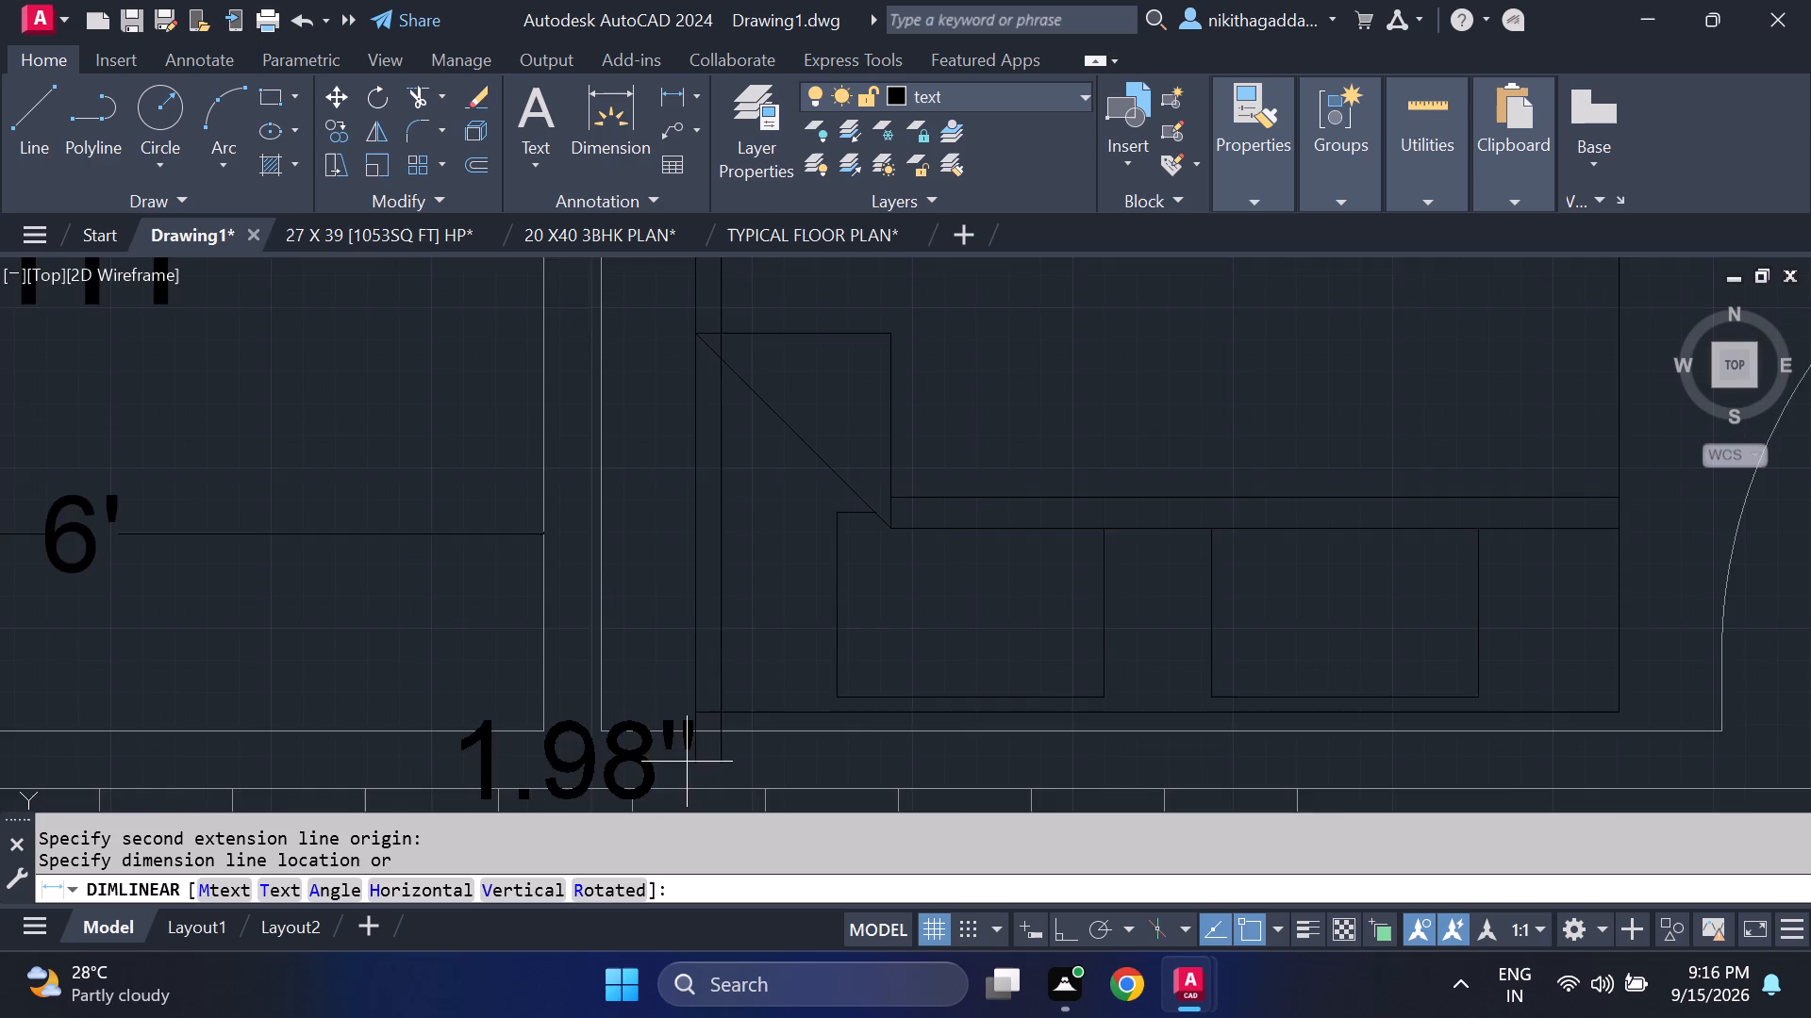
pyautogui.scroll(2, 687, 762)
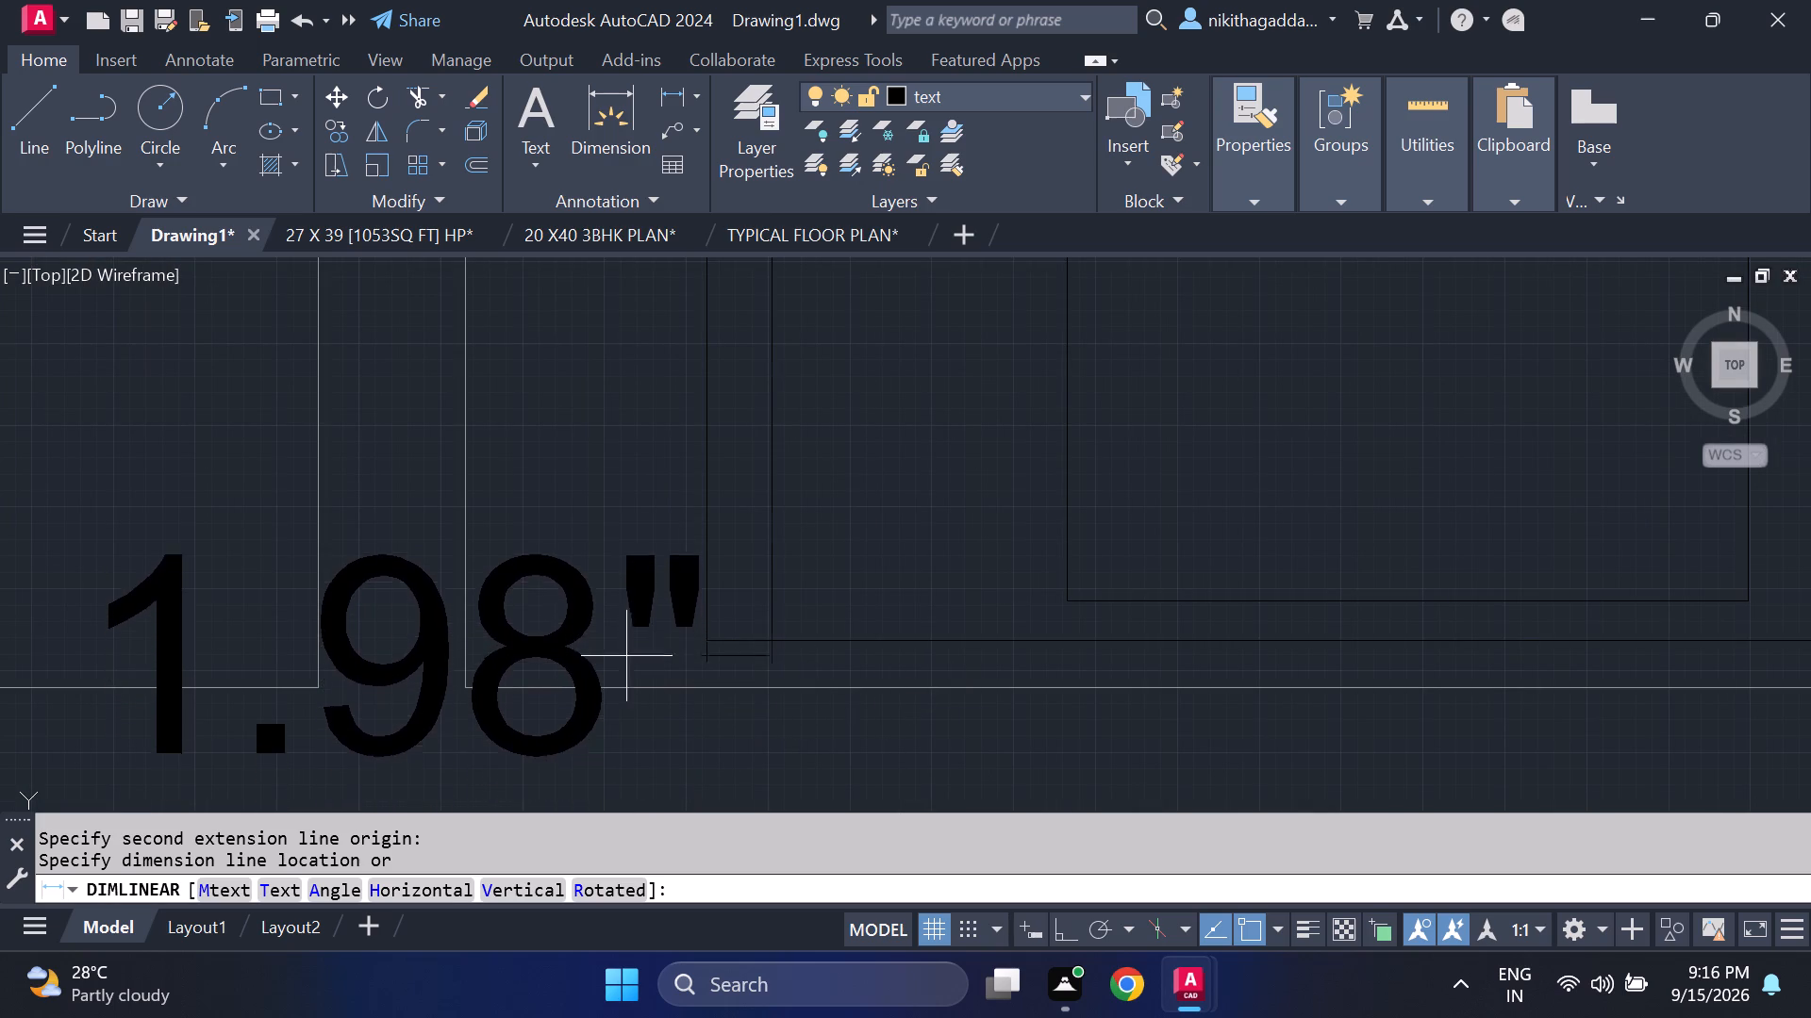
pyautogui.click(703, 642)
# Override the master bedroom's vertical dimension text with 12' and finish the text edit.
pyautogui.scroll(-3, 895, 526)
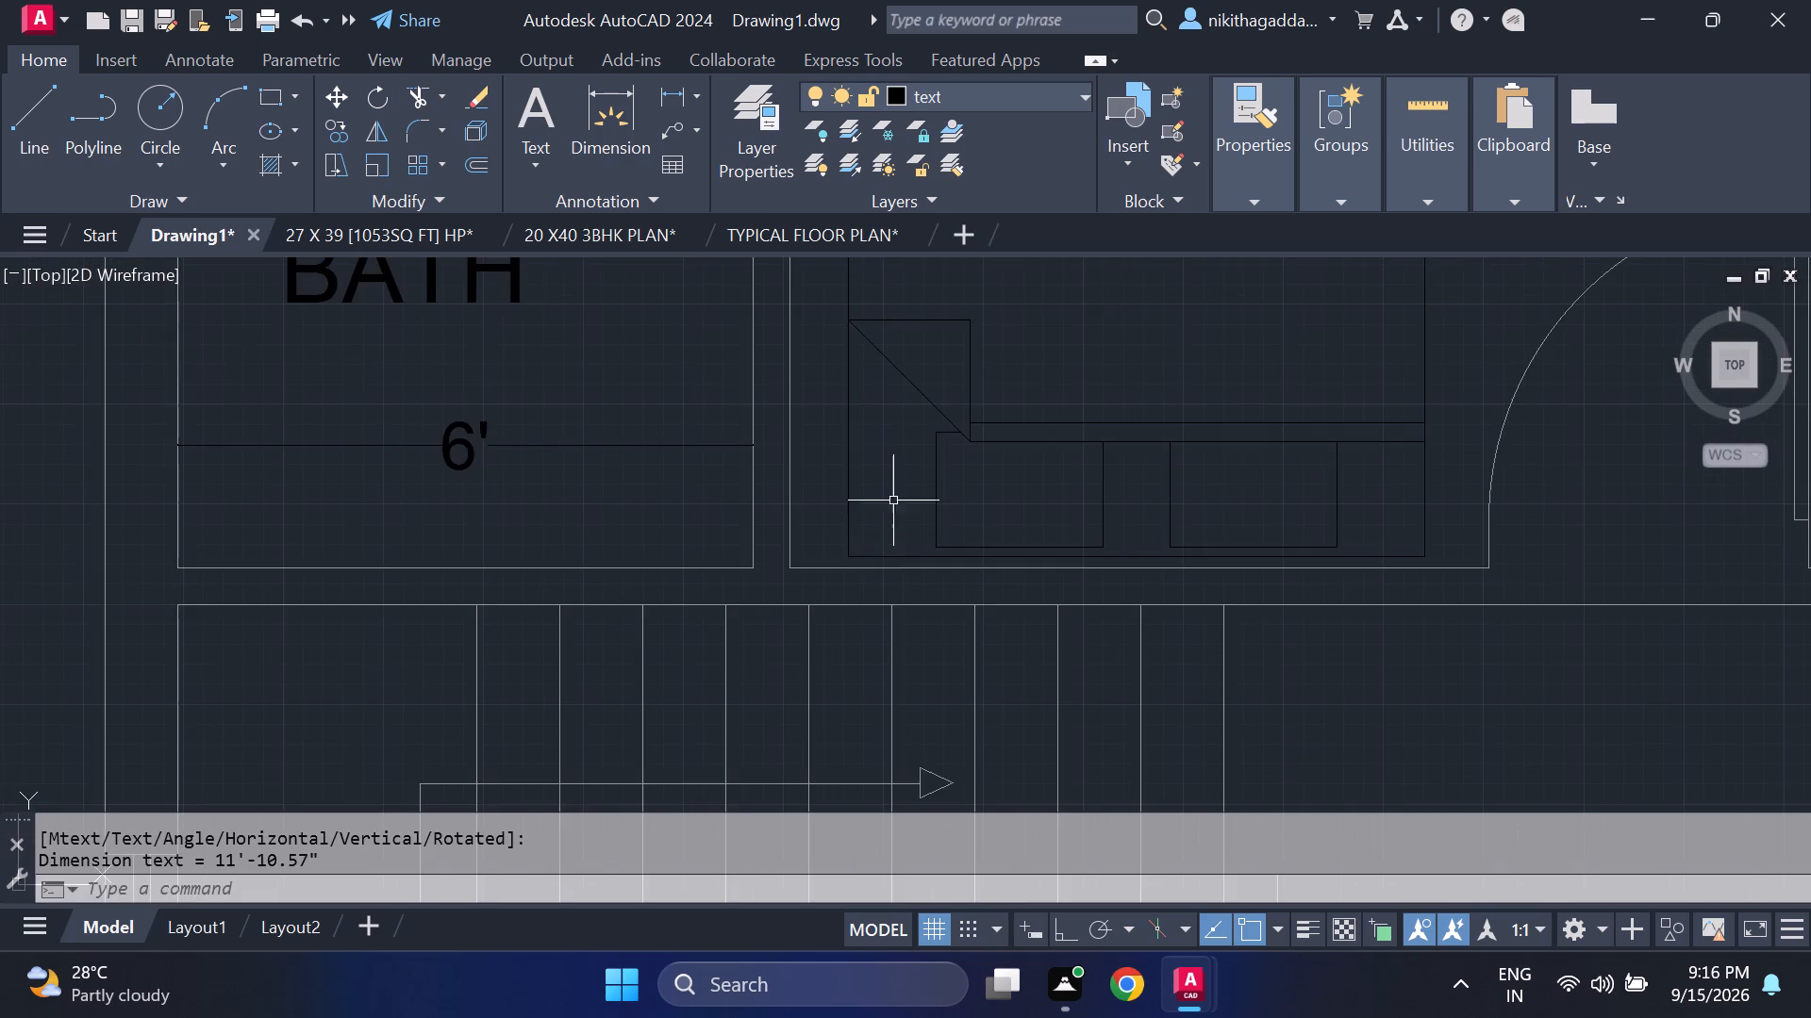
pyautogui.moveTo(893, 501); pyautogui.dragTo(912, 663, button='middle')
pyautogui.moveTo(909, 474); pyautogui.dragTo(907, 740, button='middle')
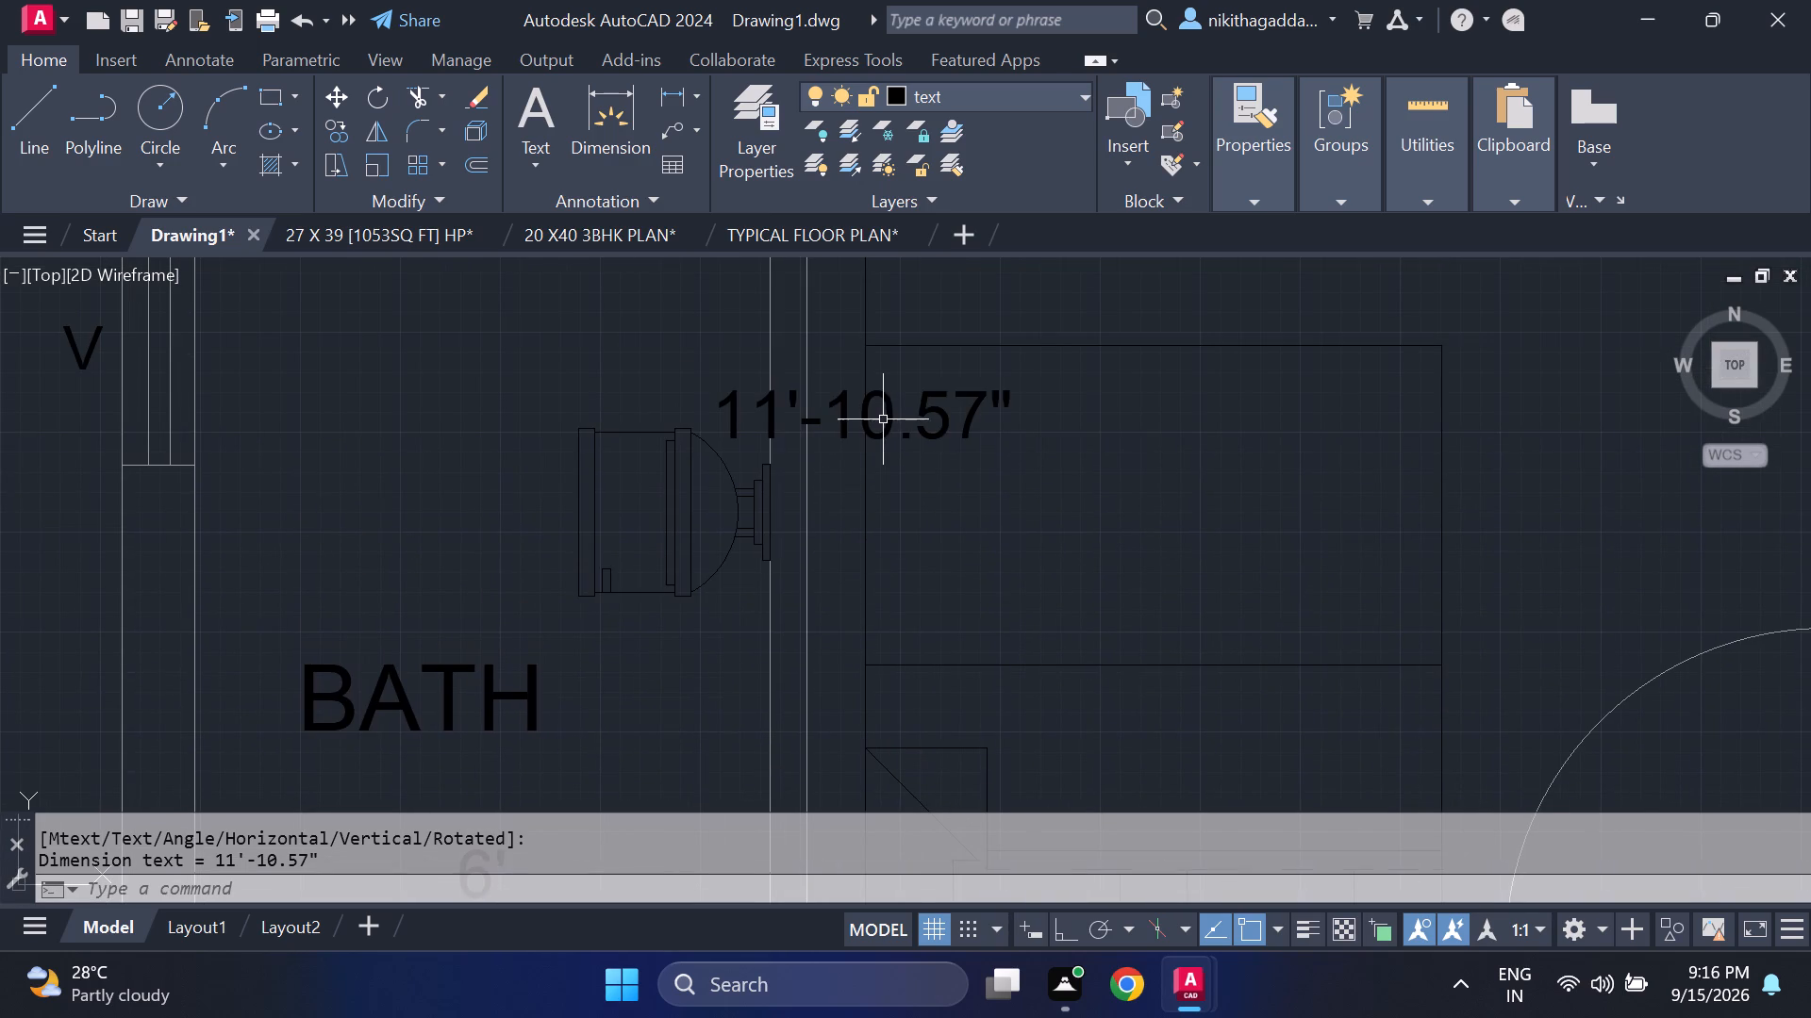
pyautogui.doubleClick(883, 417)
pyautogui.doubleClick(889, 417)
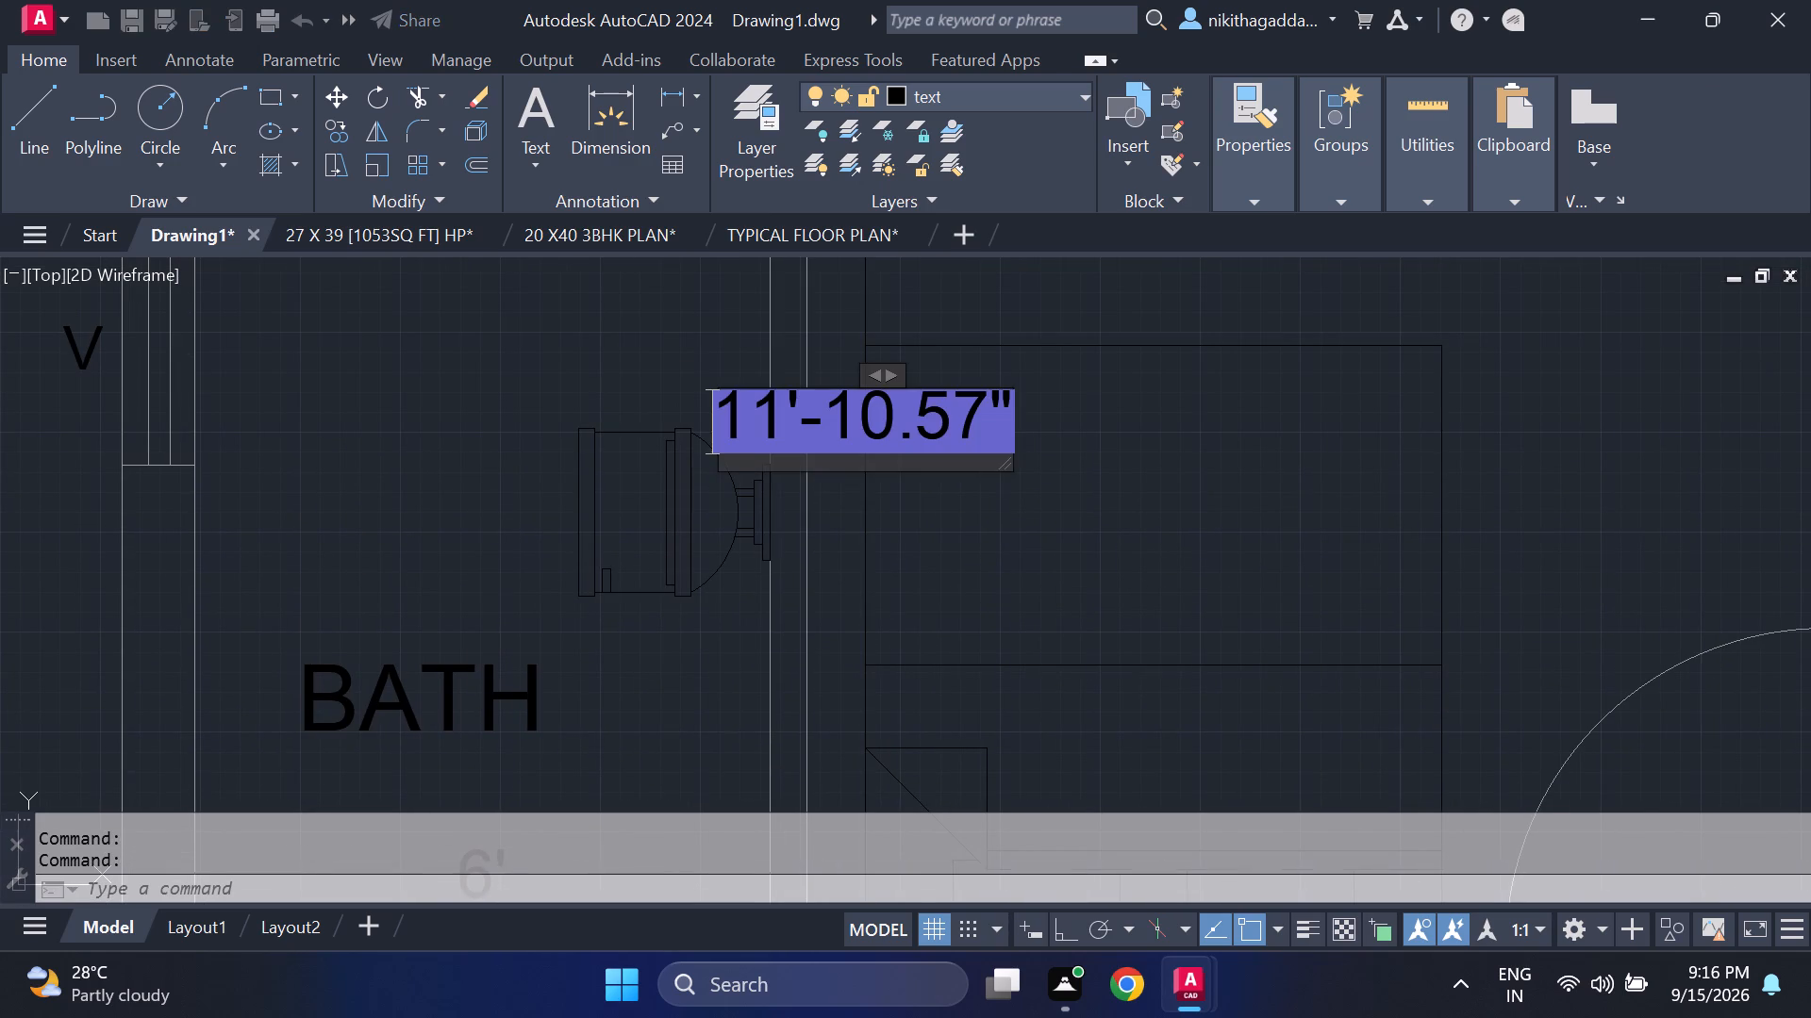
pyautogui.press('Delete')
pyautogui.write('12')
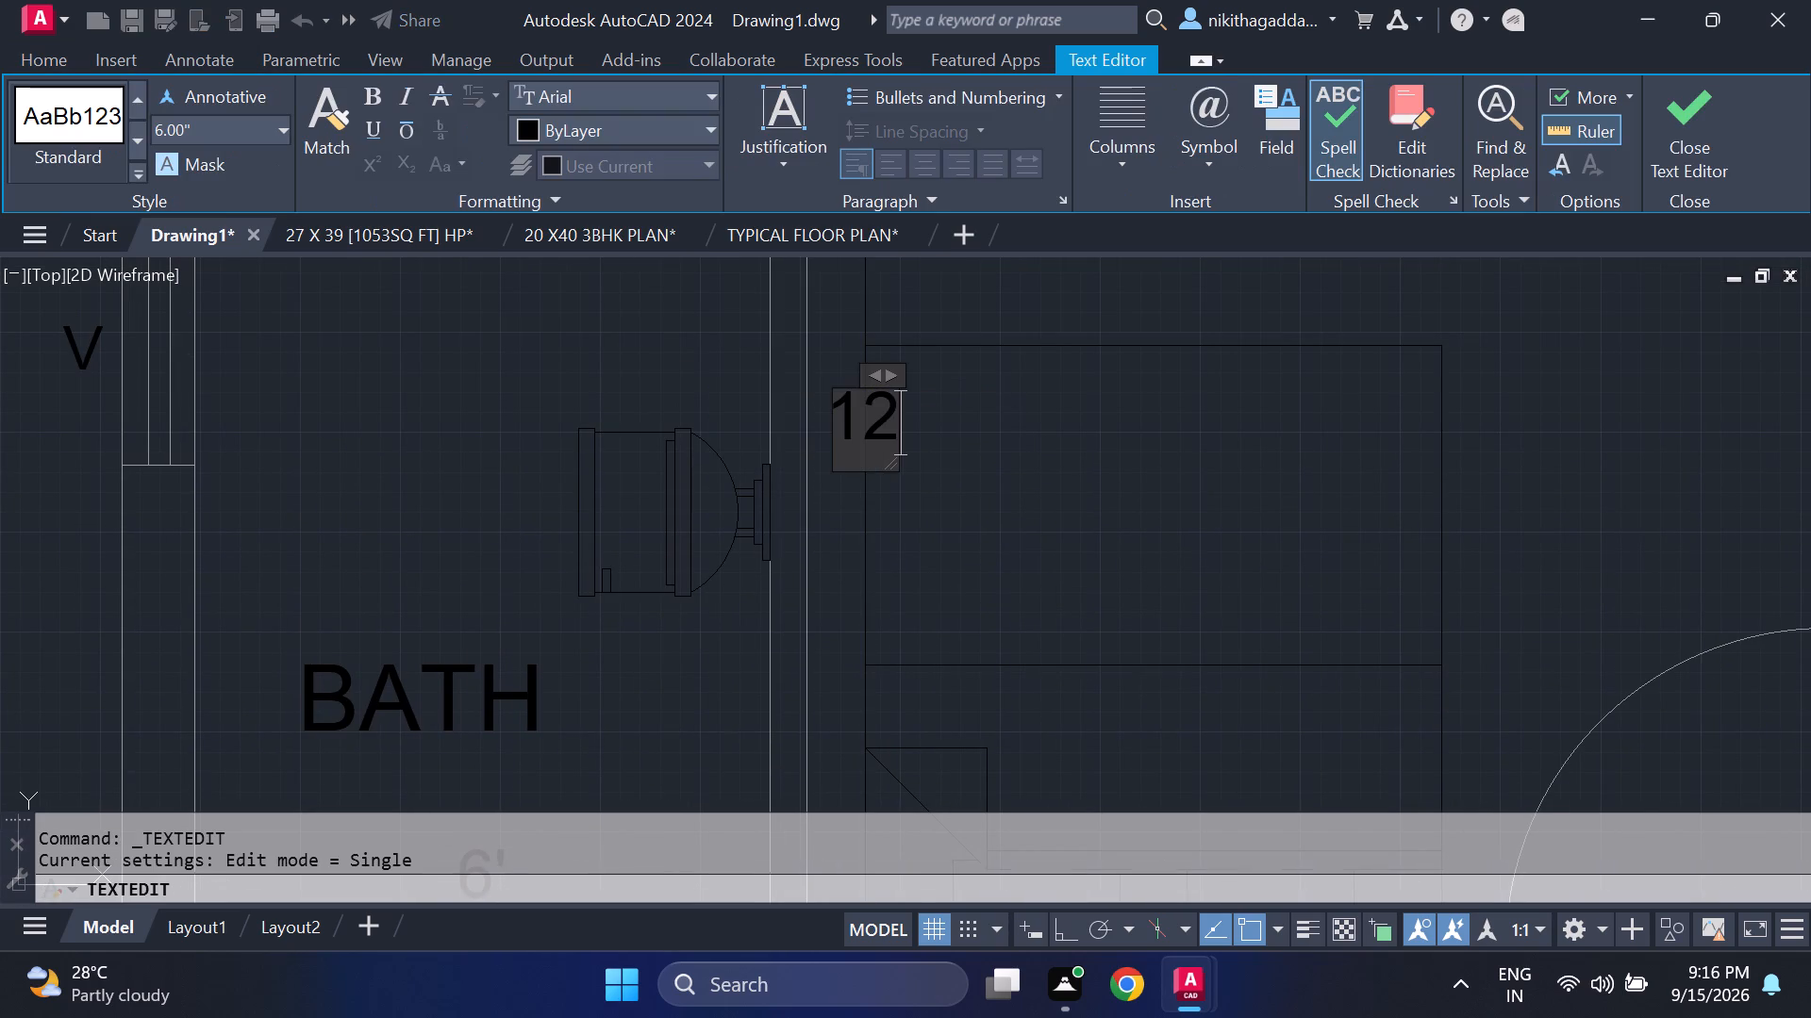
pyautogui.press("'")
pyautogui.press('Return')
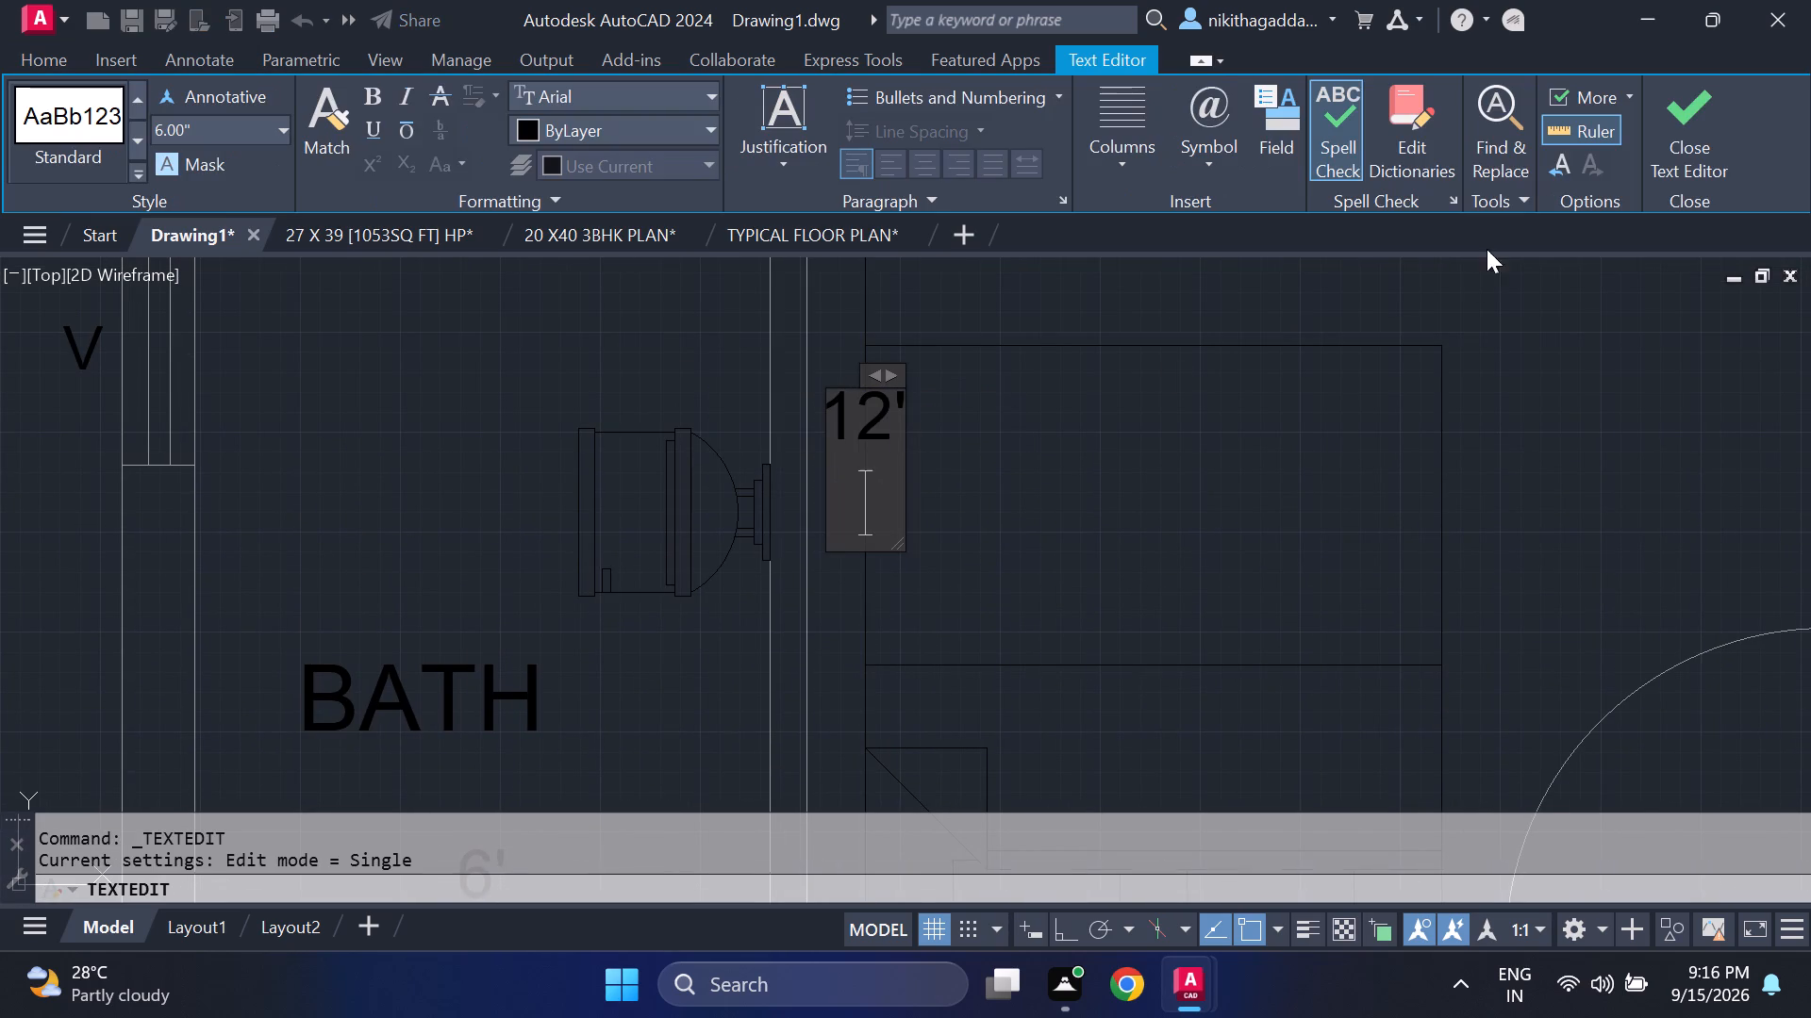
pyautogui.click(1691, 115)
# Add a horizontal linear dimension across the kid's bedroom's interior width, just above its room label.
pyautogui.scroll(-3, 1336, 425)
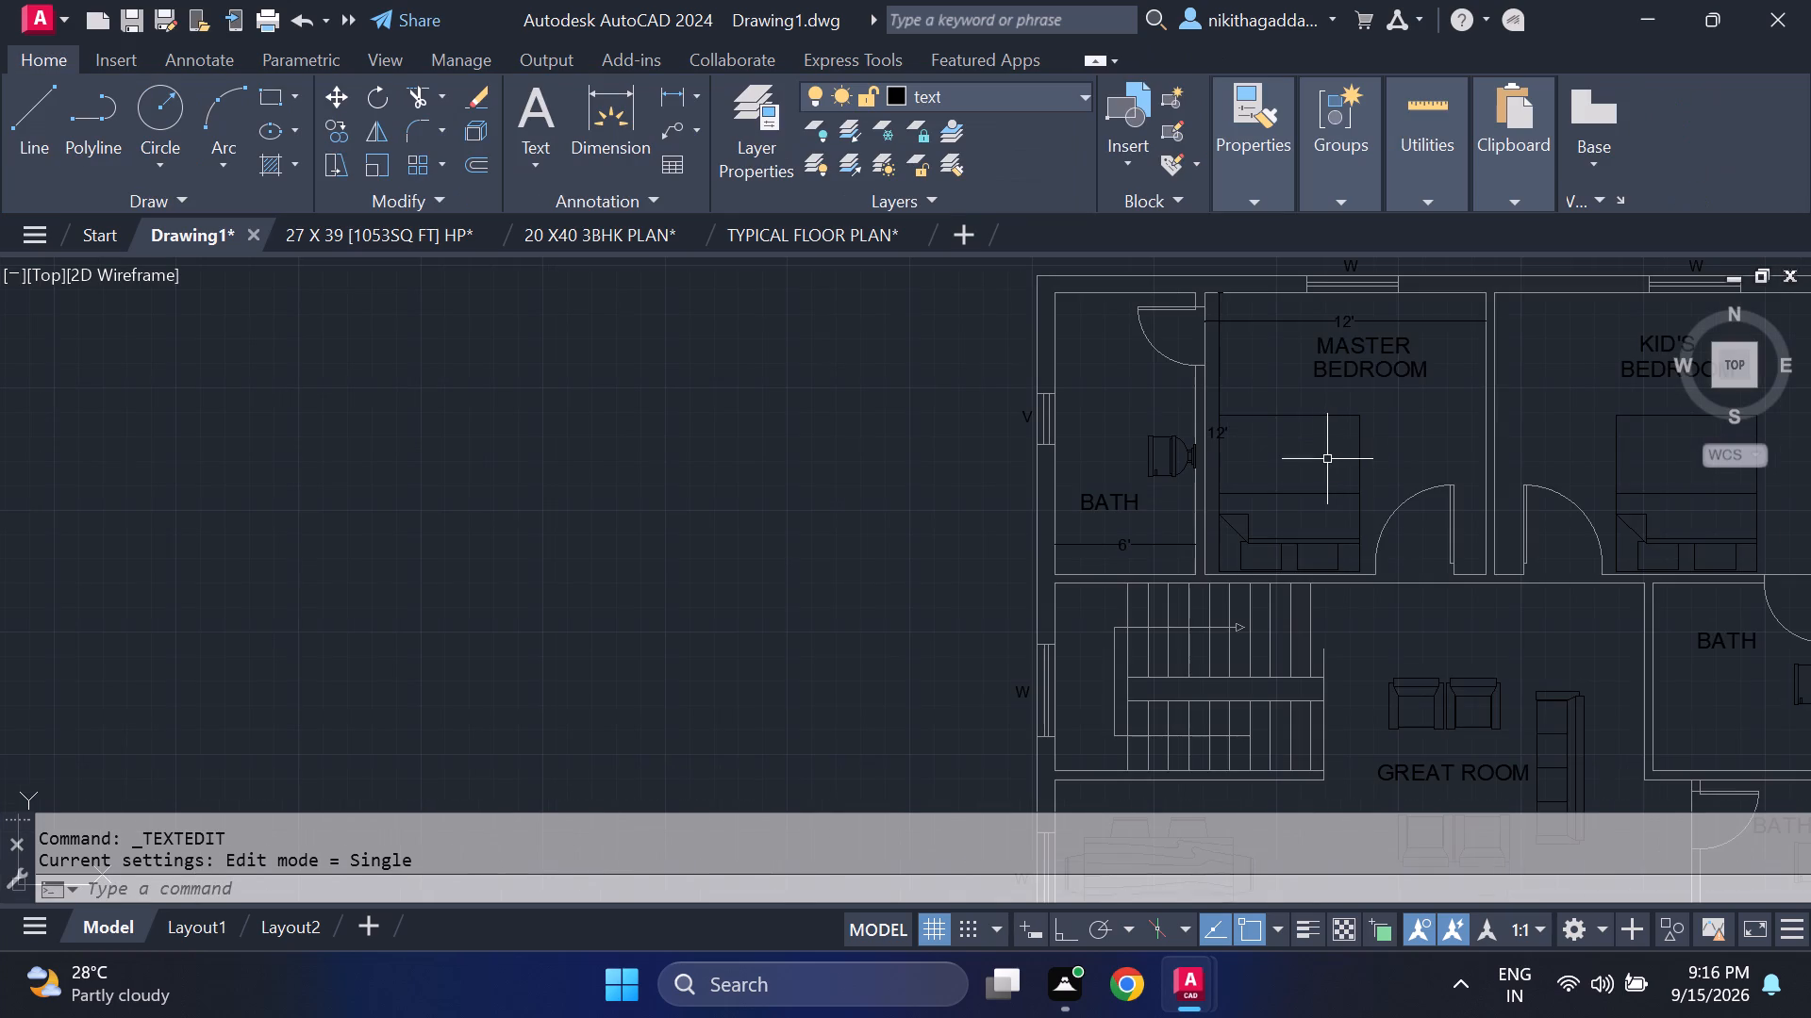
pyautogui.moveTo(1312, 446); pyautogui.dragTo(609, 506, button='middle')
pyautogui.click(673, 98)
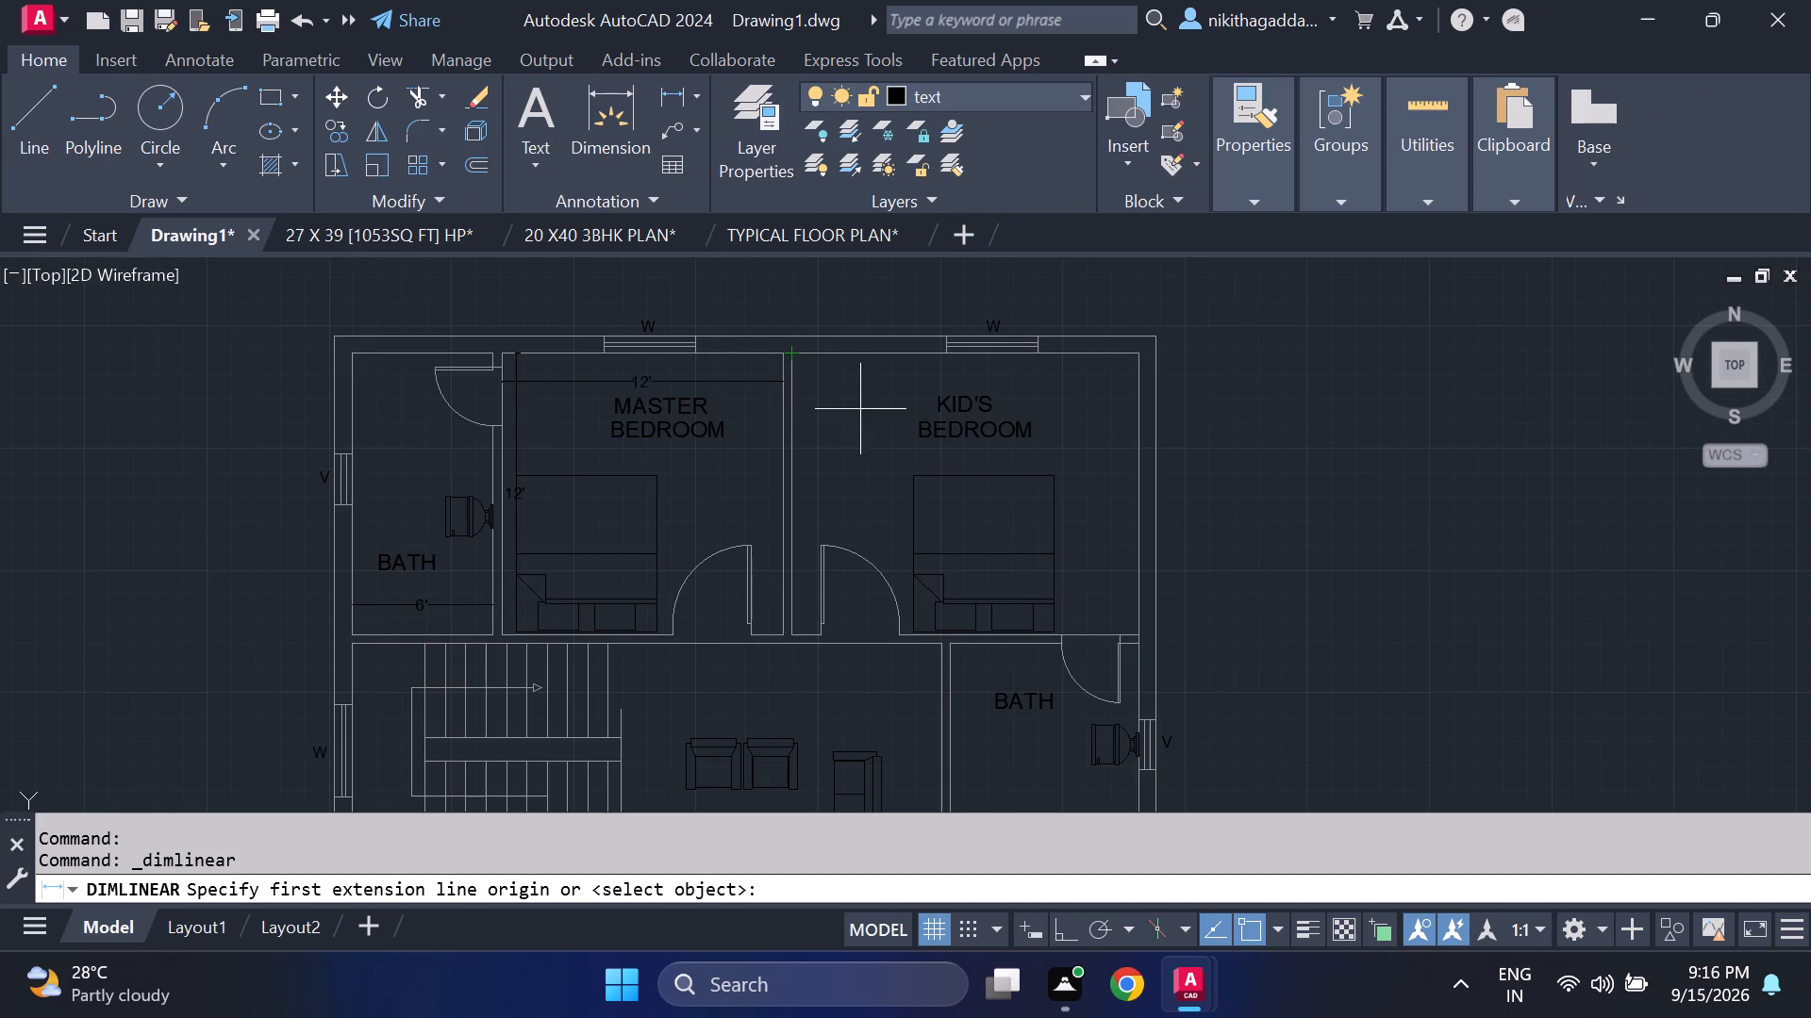
pyautogui.scroll(2, 864, 398)
pyautogui.click(681, 353)
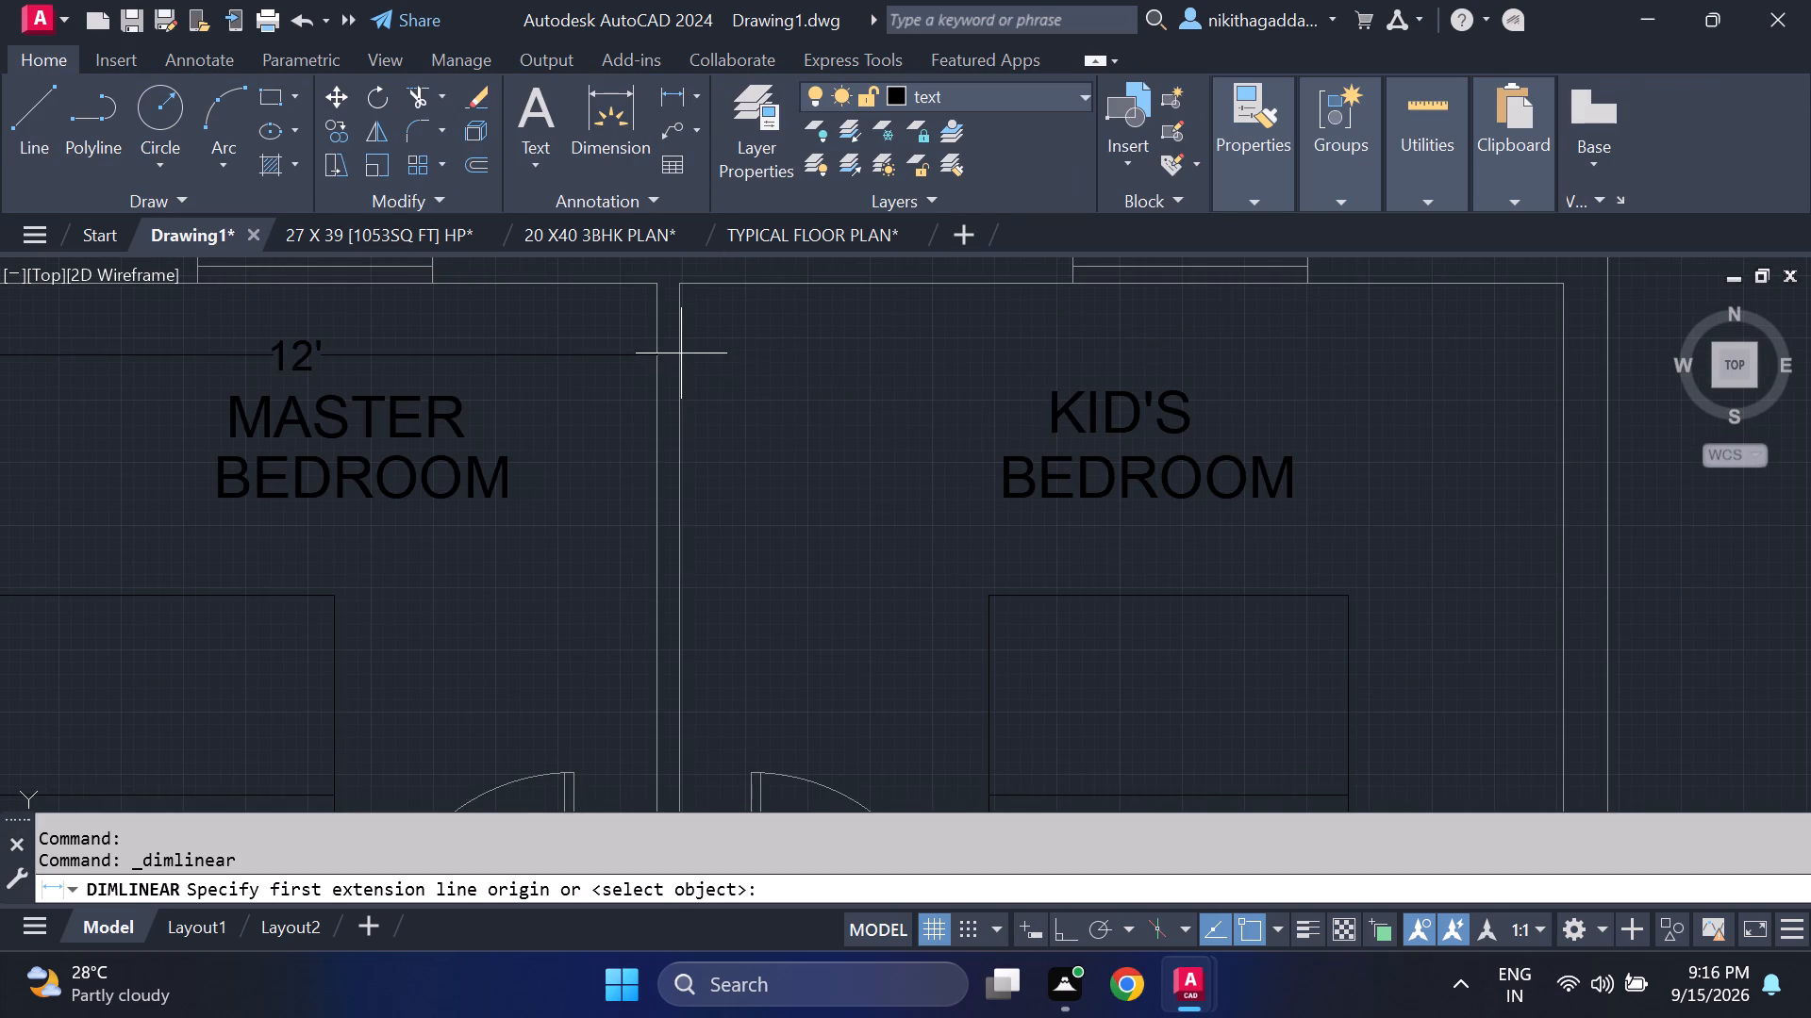
pyautogui.click(1566, 360)
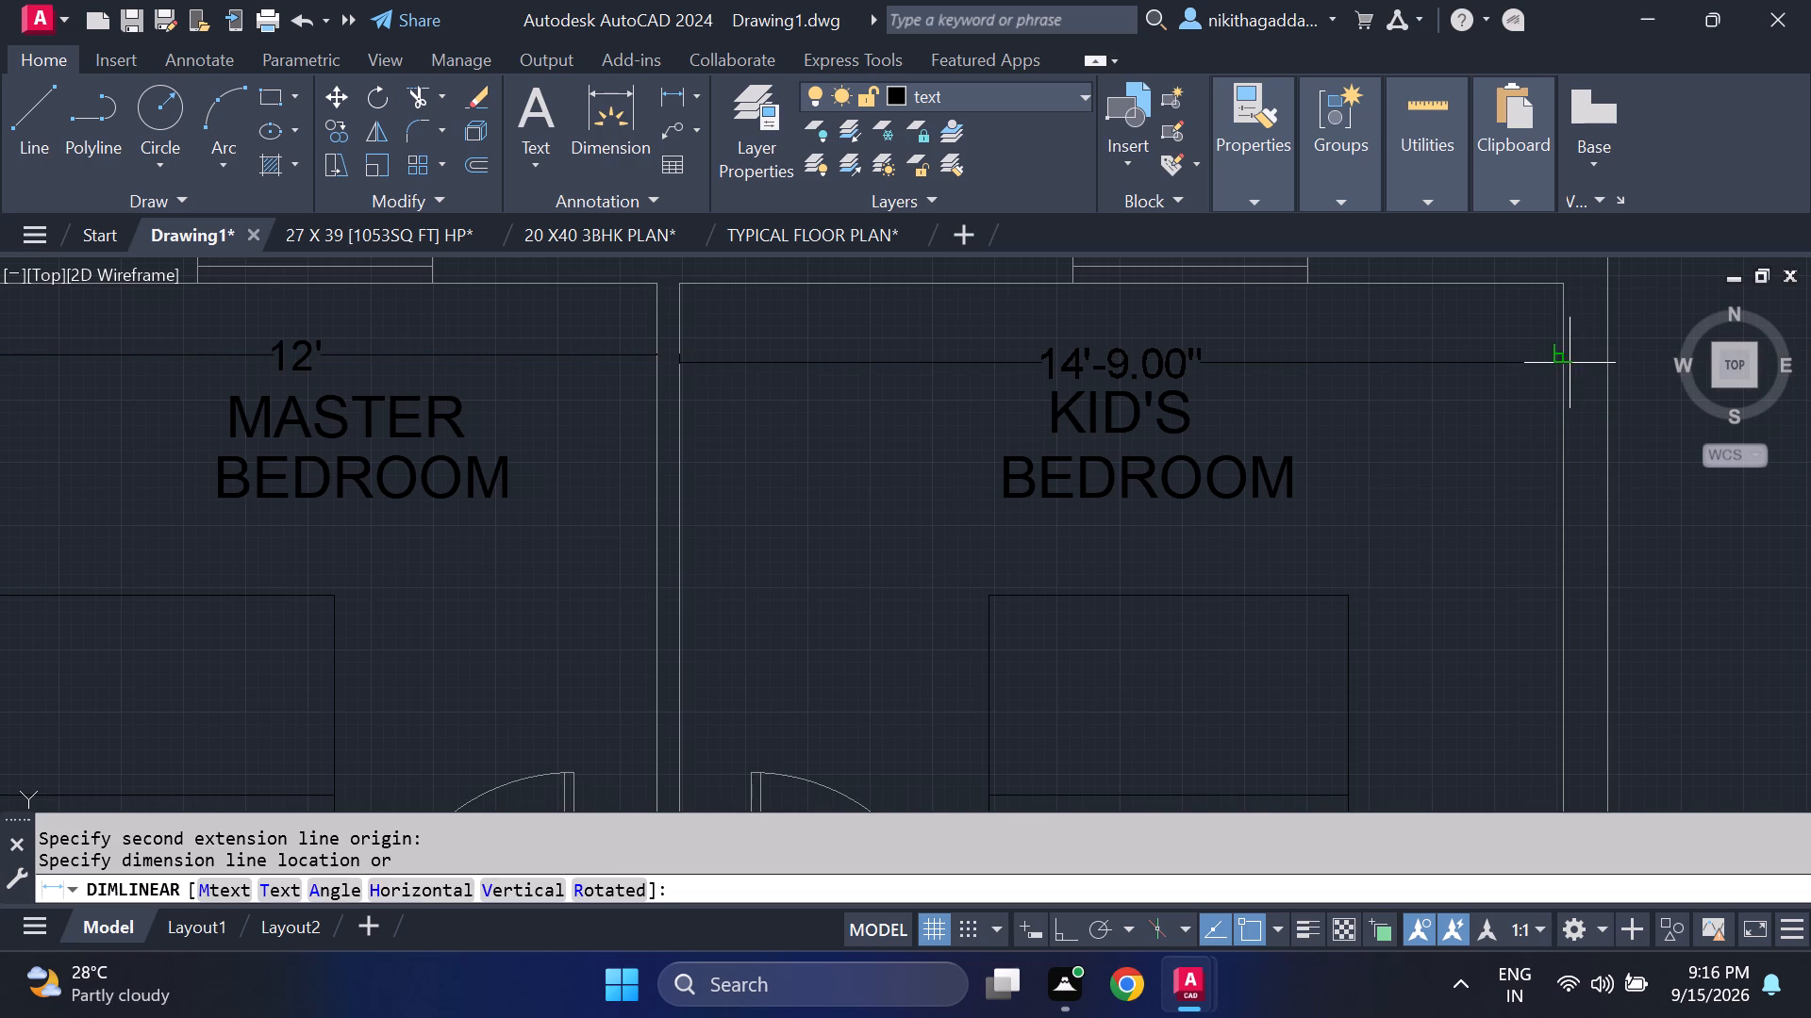
pyautogui.click(1570, 361)
# Override the kid's bedroom width dimension text with 14'-6" and finish the text edit.
pyautogui.doubleClick(1185, 353)
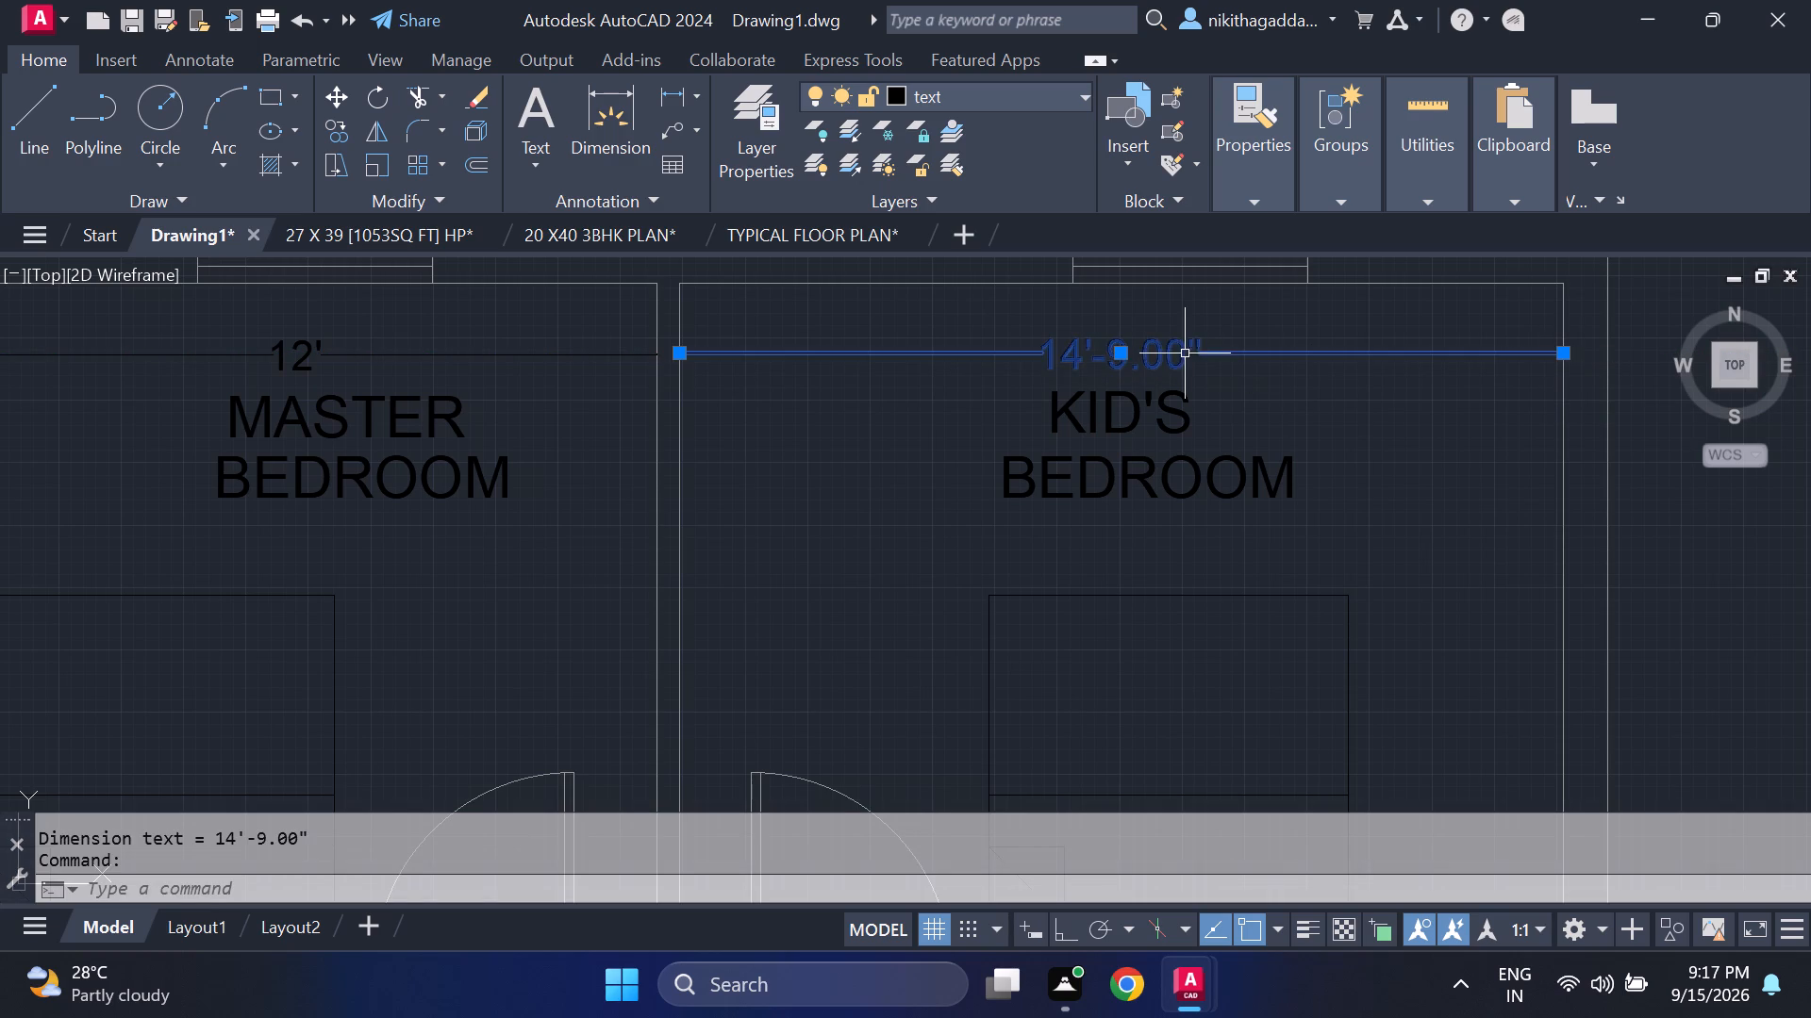
pyautogui.press('Delete')
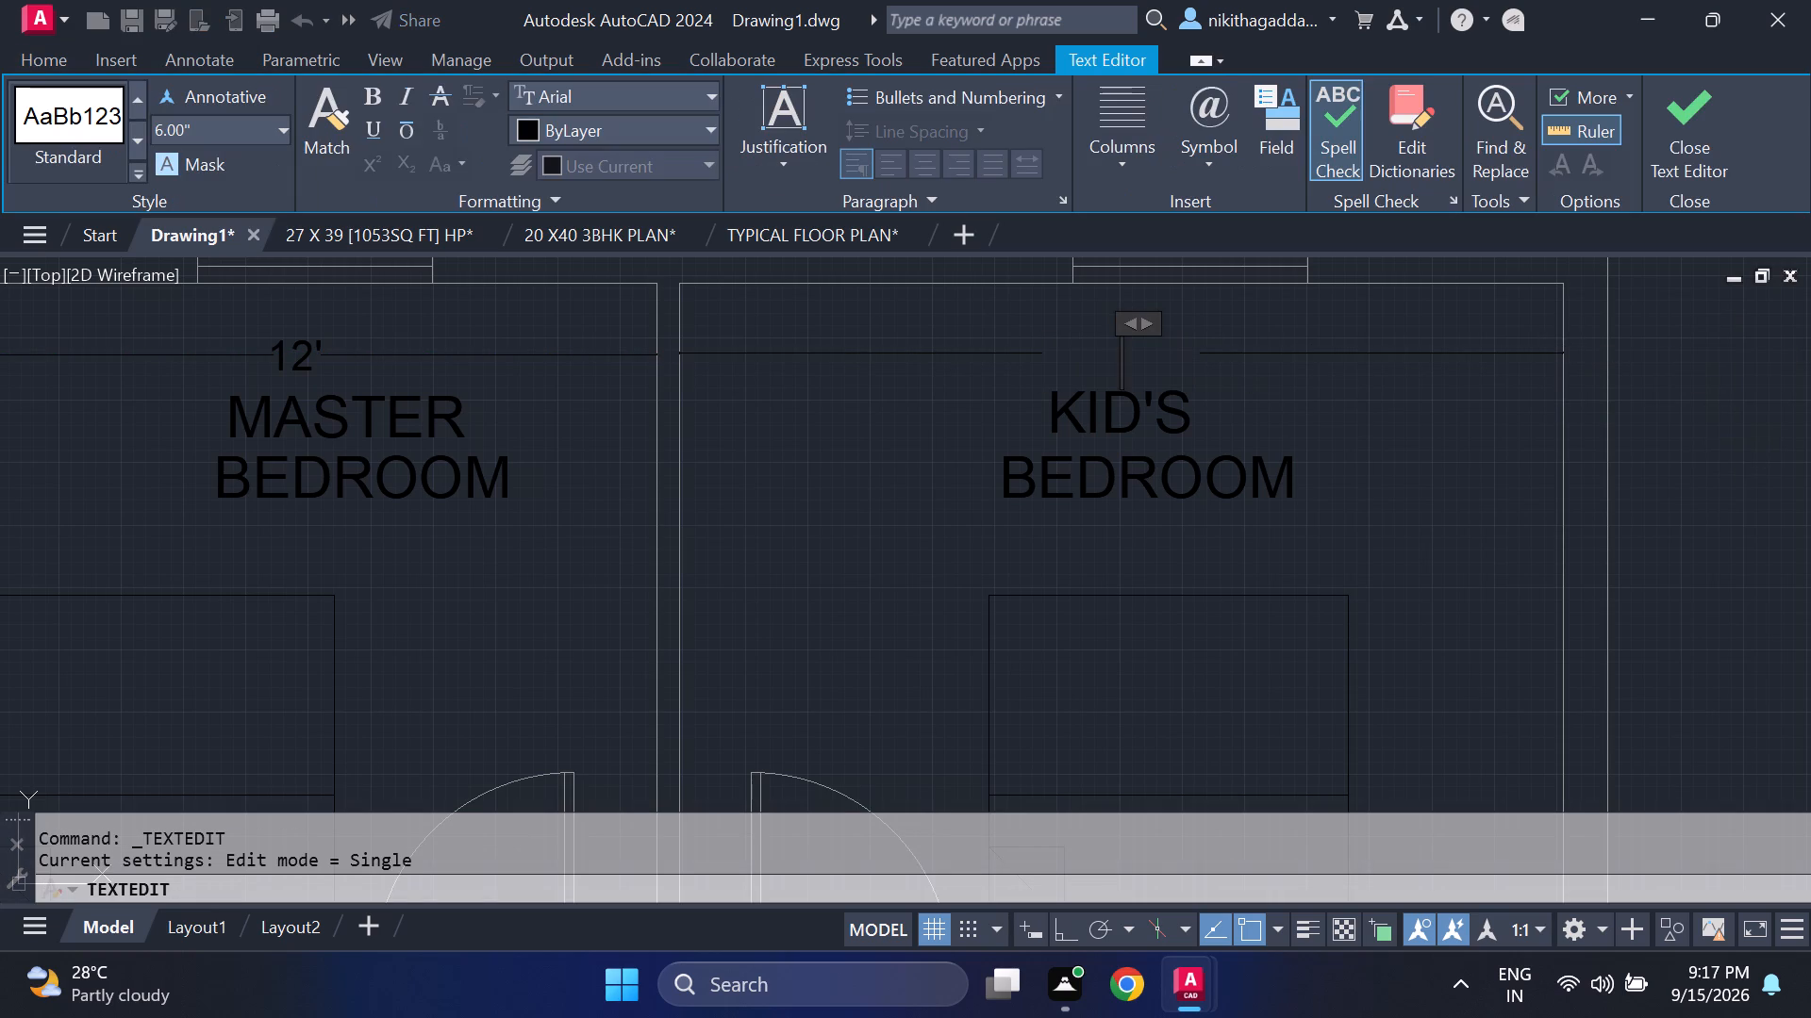
pyautogui.write('14')
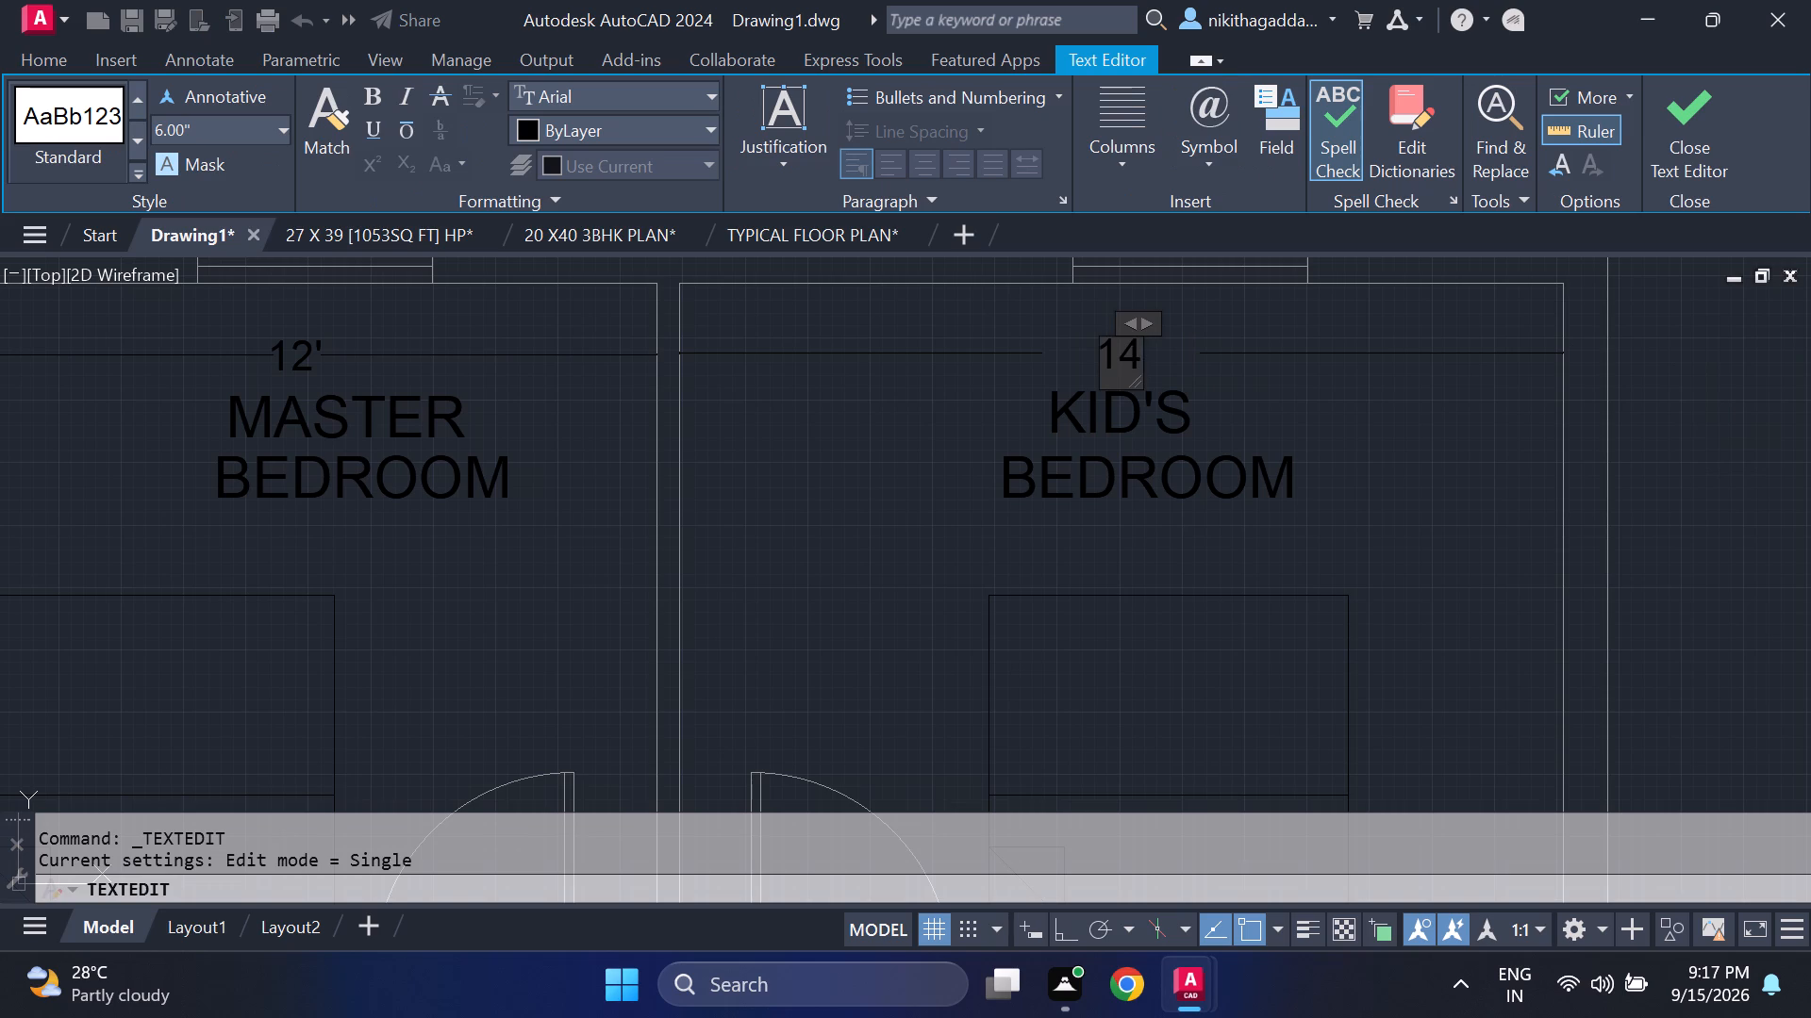
pyautogui.press("'")
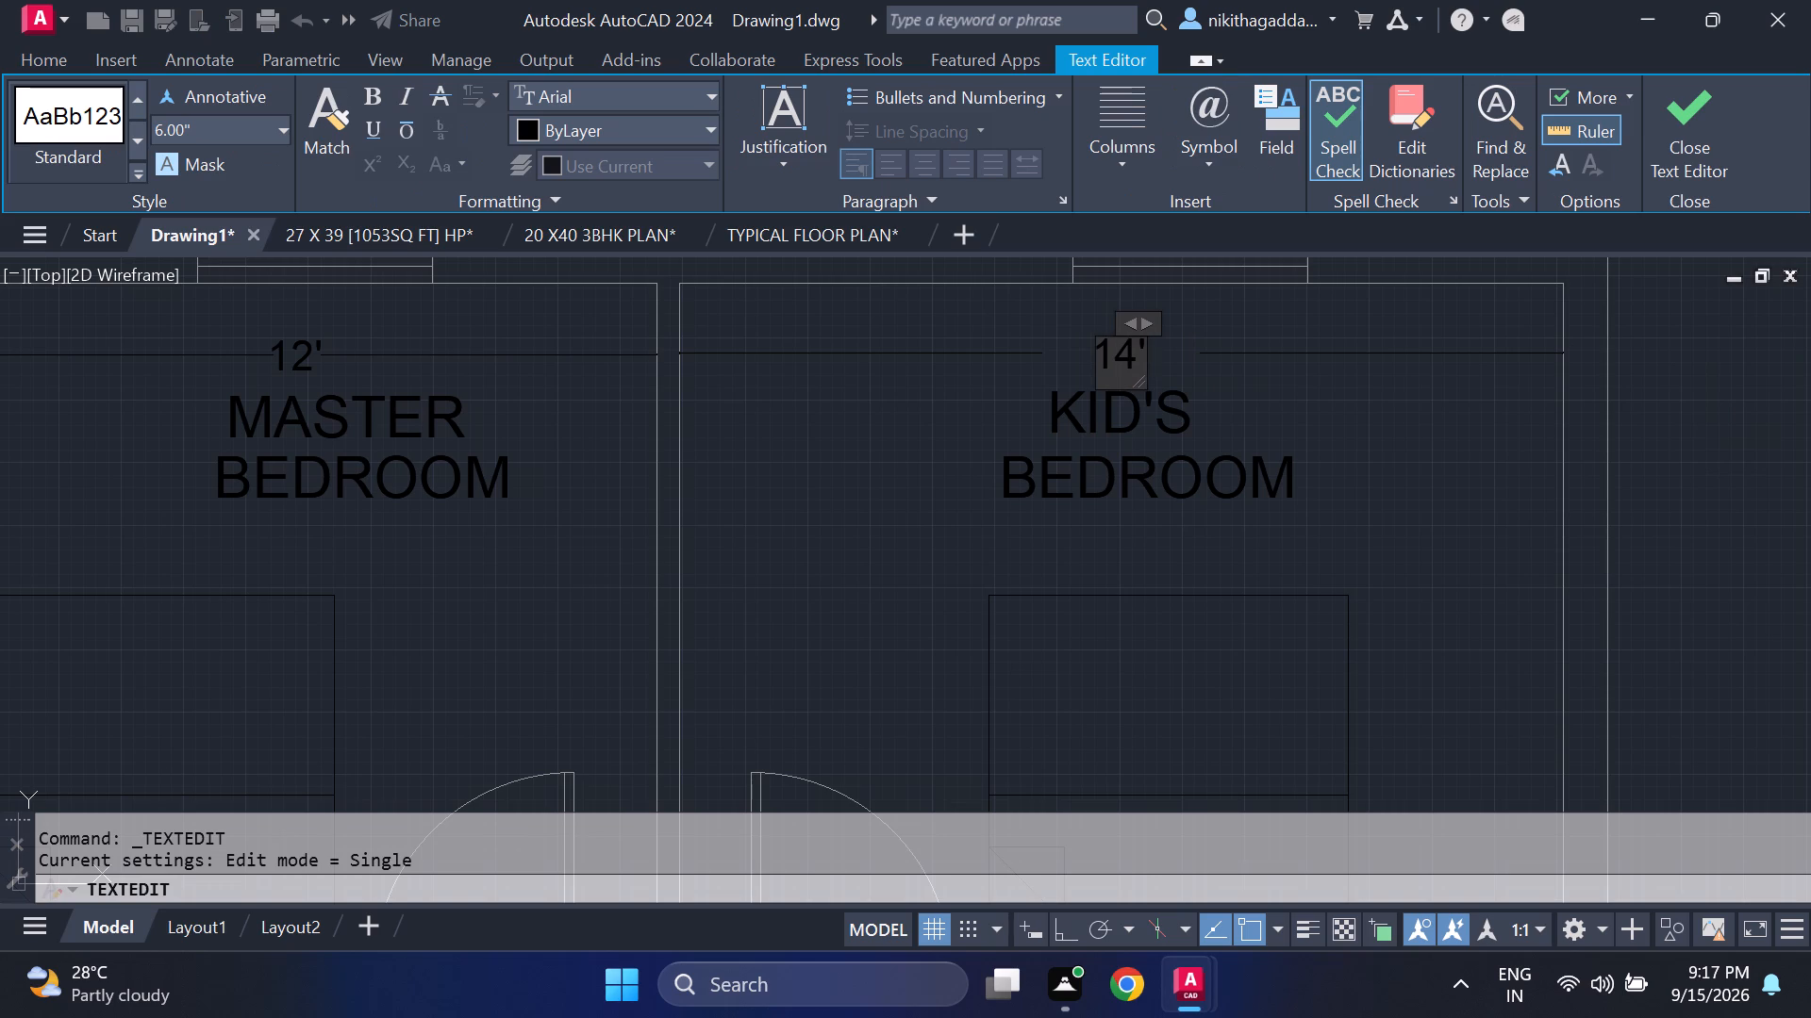
pyautogui.press('-')
pyautogui.press('6')
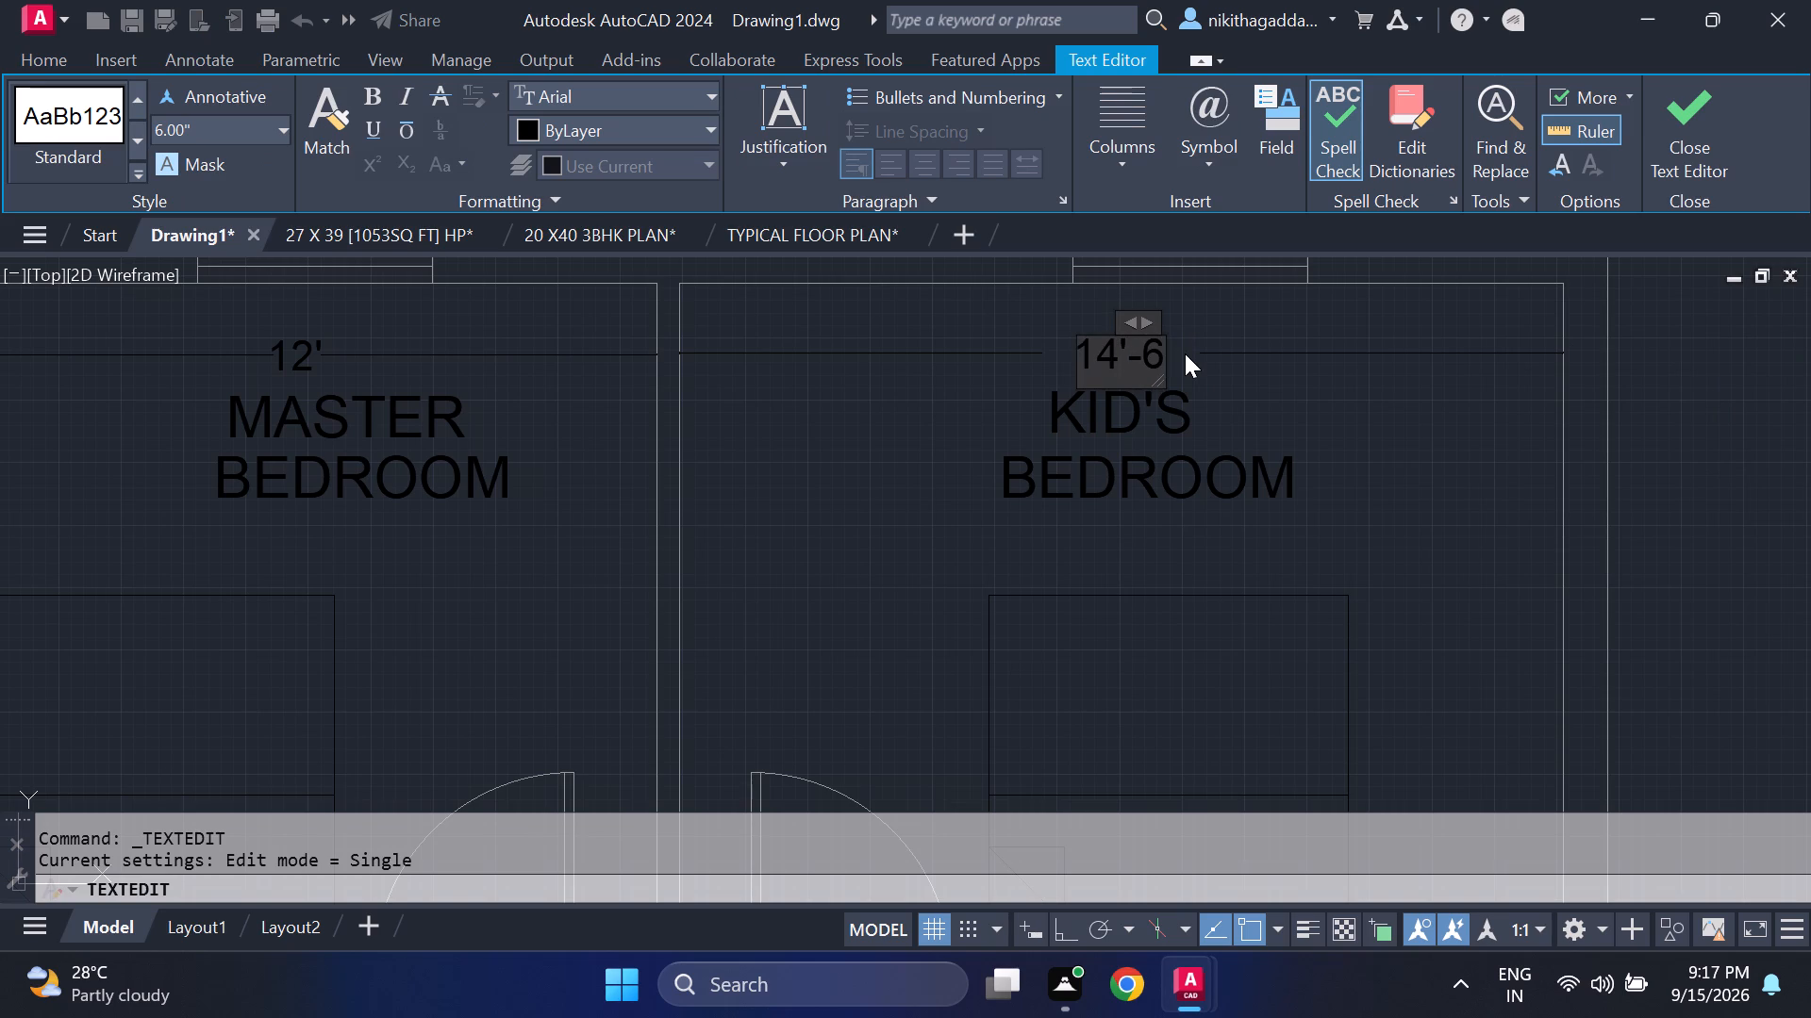
pyautogui.hotkey('shift', '"')
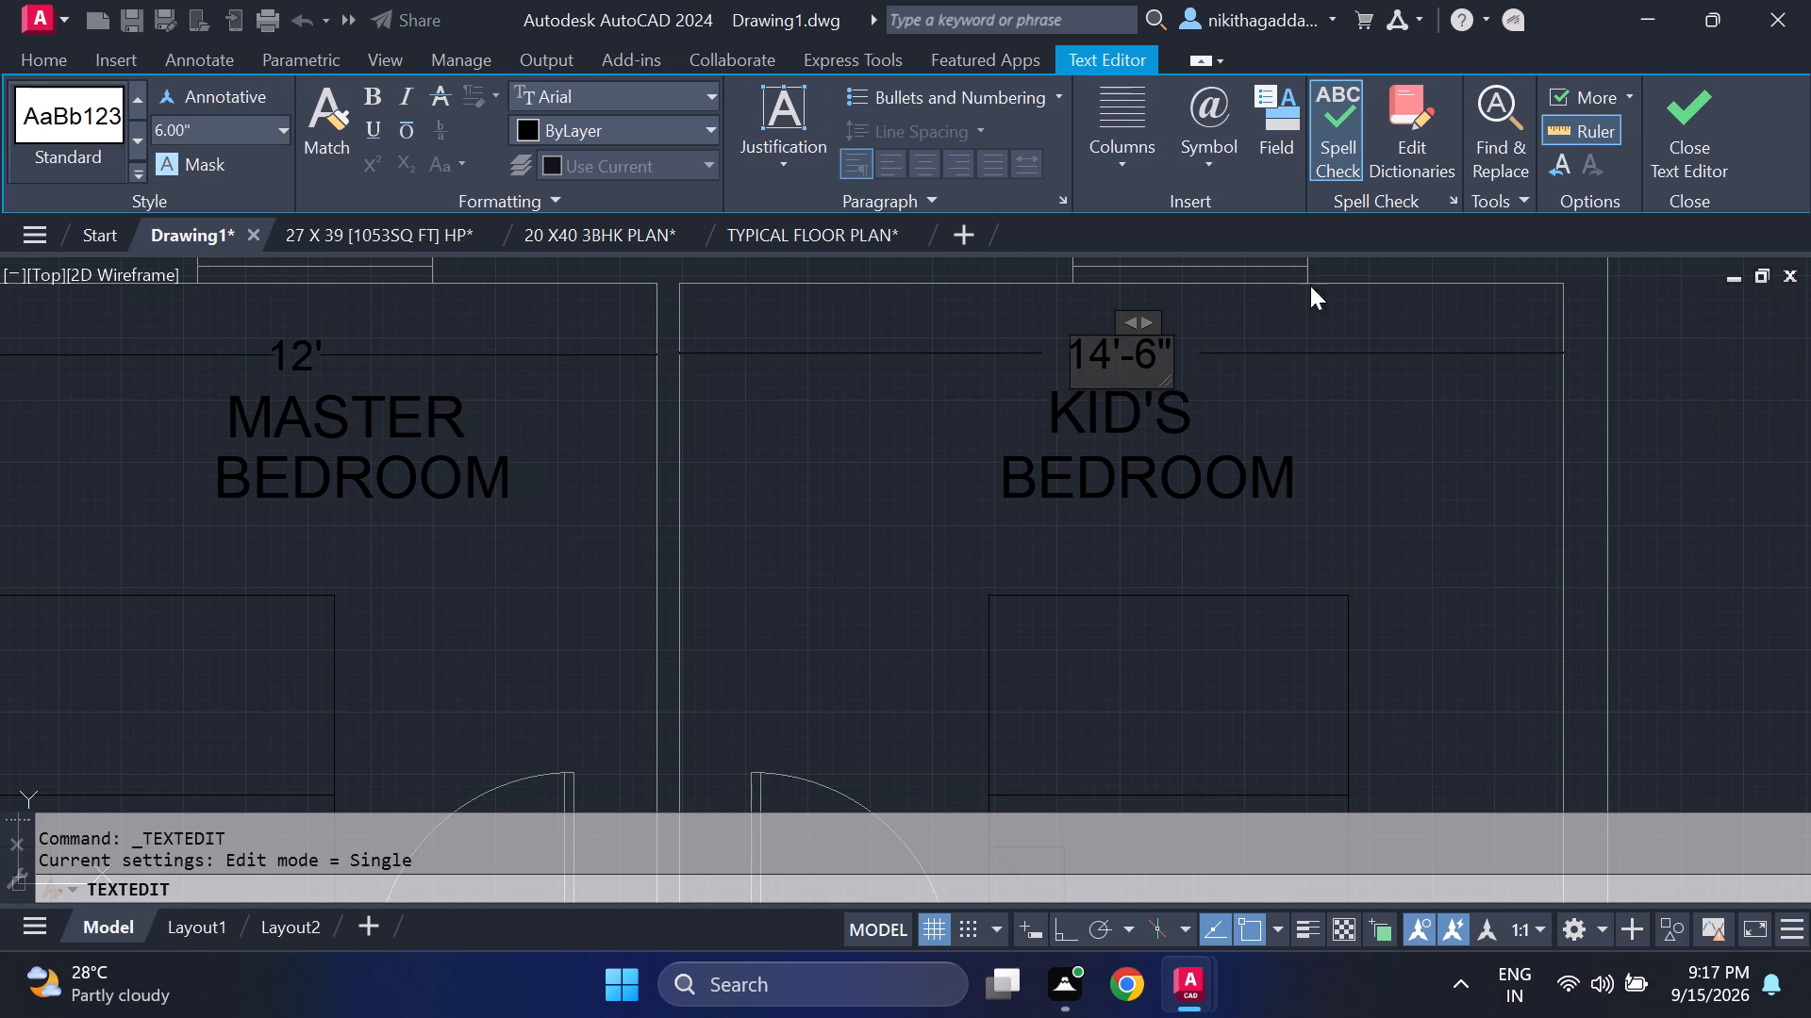
pyautogui.click(1679, 133)
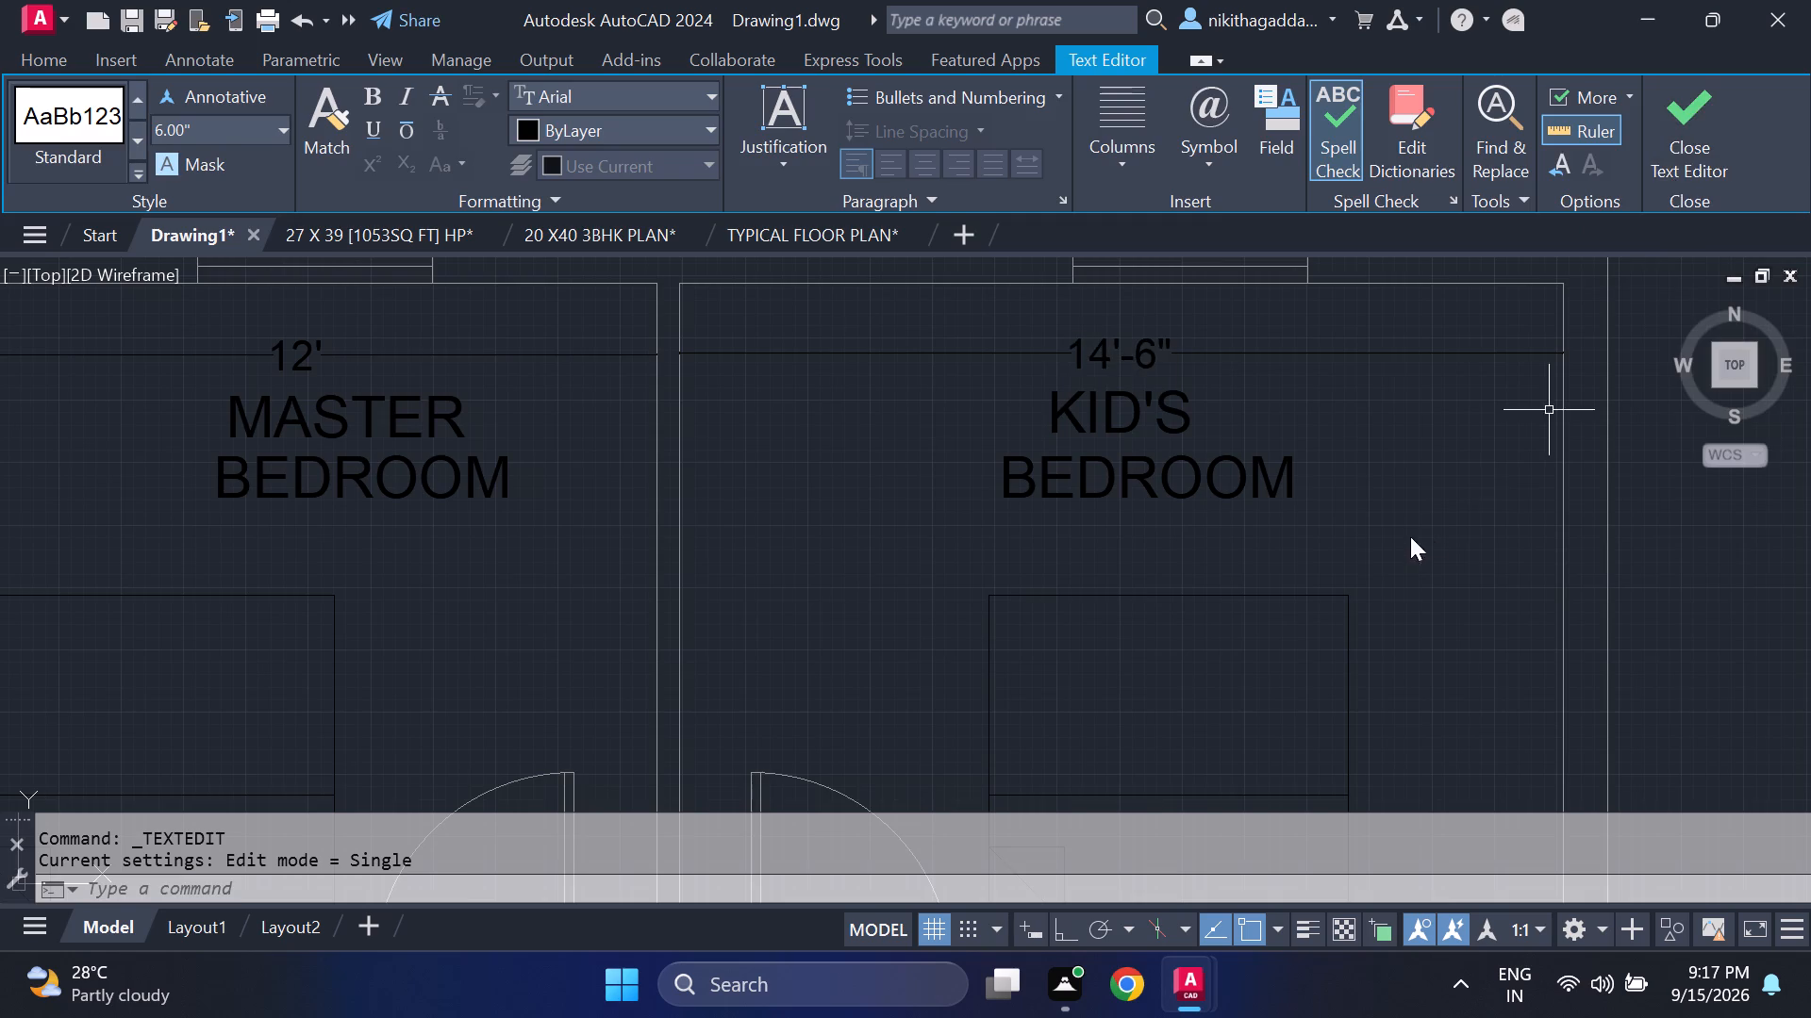
# Add a horizontal linear dimension across the northern east-side bath's interior width, near its south wall.
pyautogui.scroll(-1, 1331, 561)
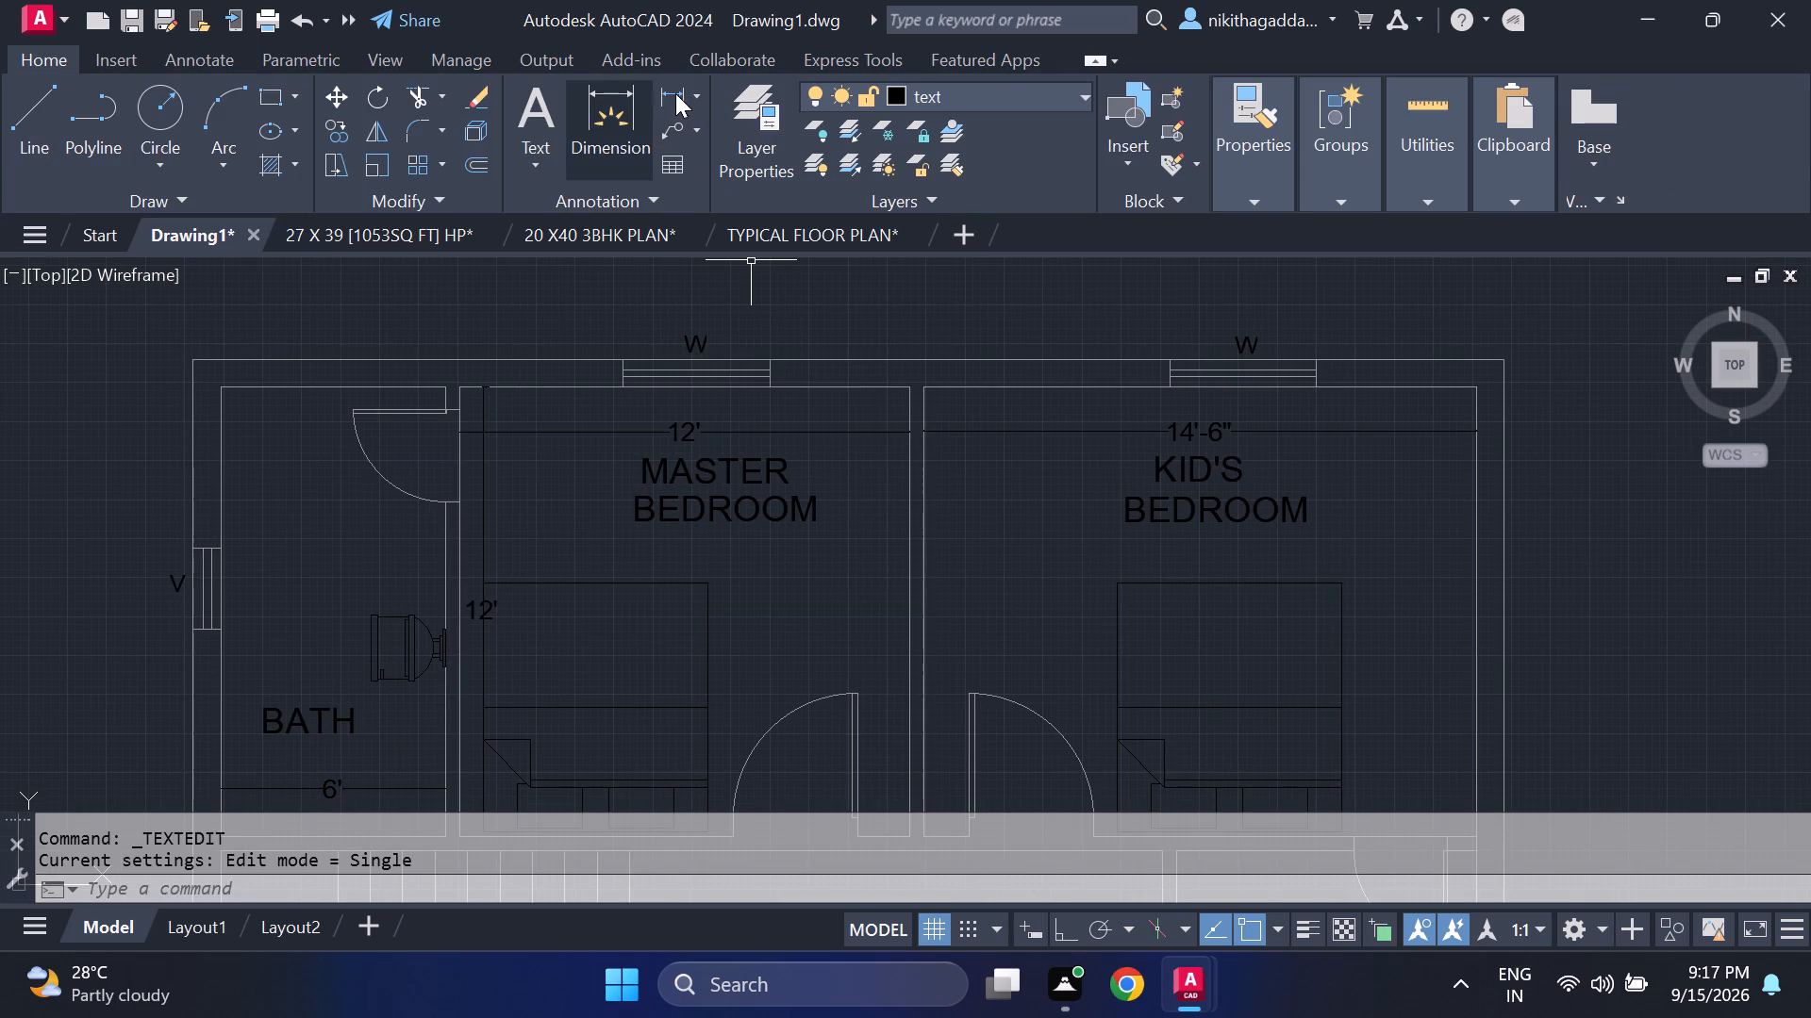
pyautogui.click(675, 93)
pyautogui.moveTo(1024, 588); pyautogui.dragTo(931, 409, button='middle')
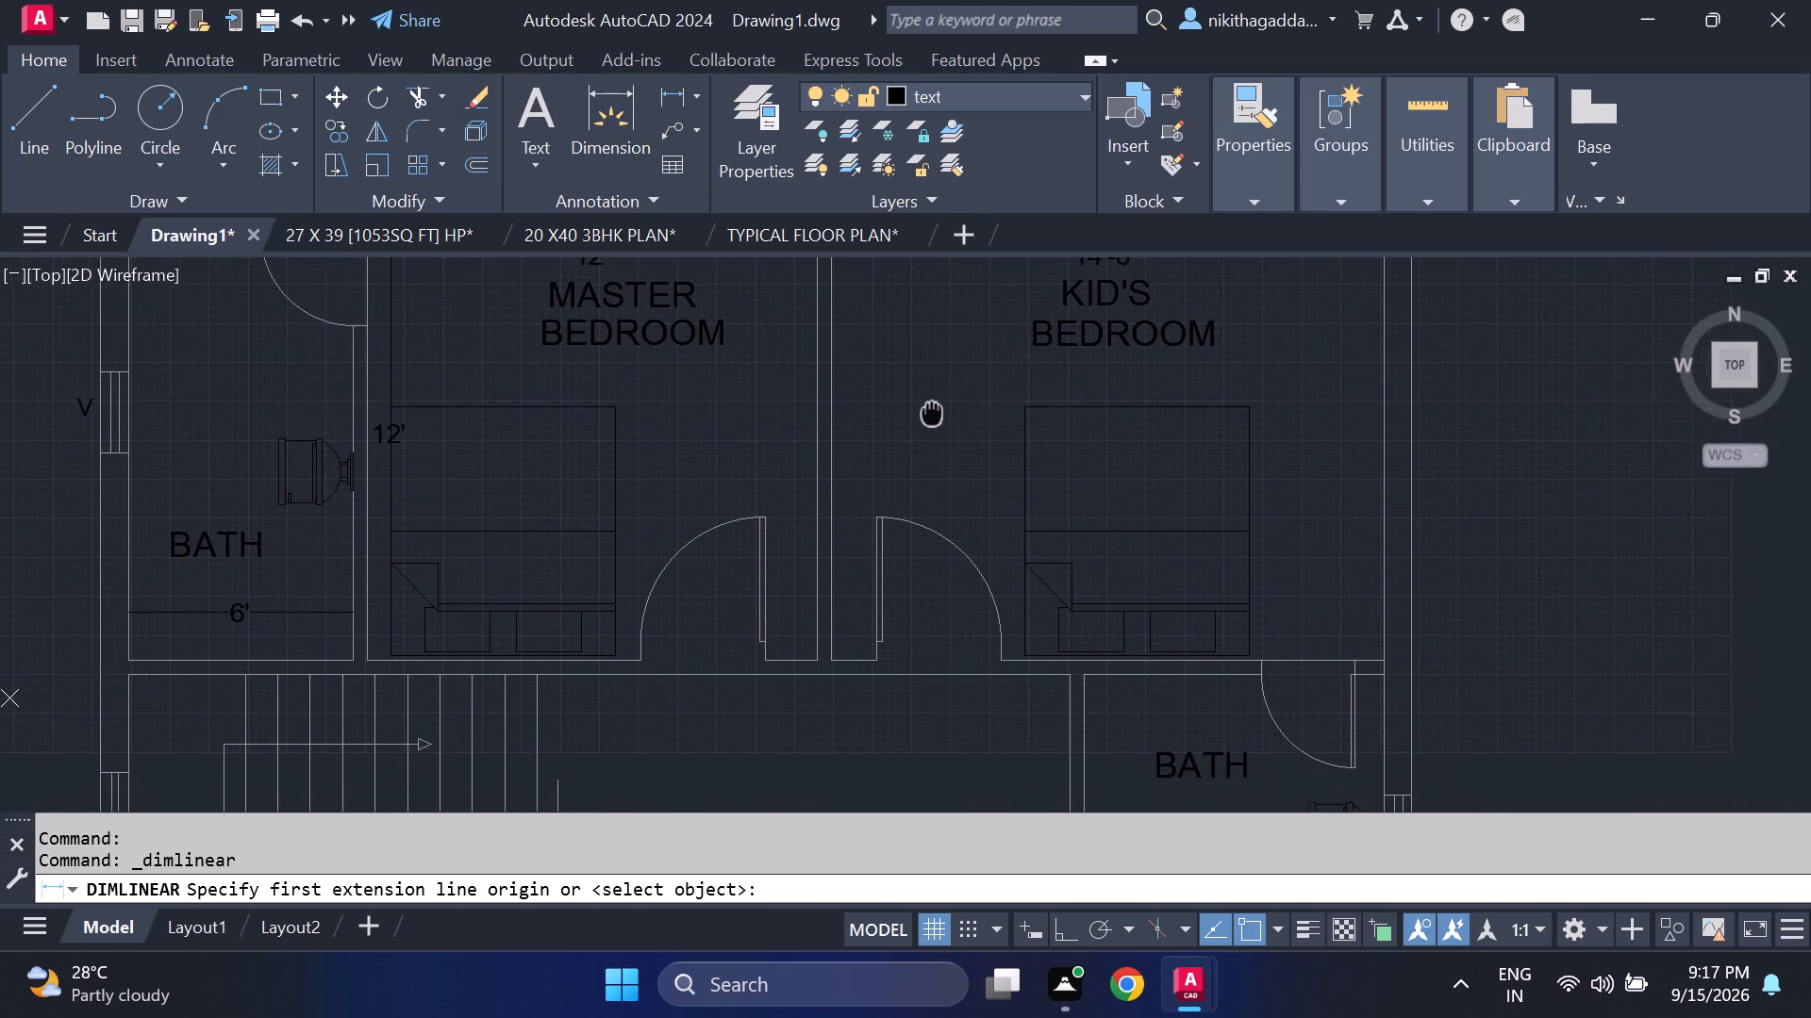
pyautogui.moveTo(931, 409); pyautogui.dragTo(927, 406, button='middle')
pyautogui.moveTo(1204, 698); pyautogui.dragTo(1126, 323, button='middle')
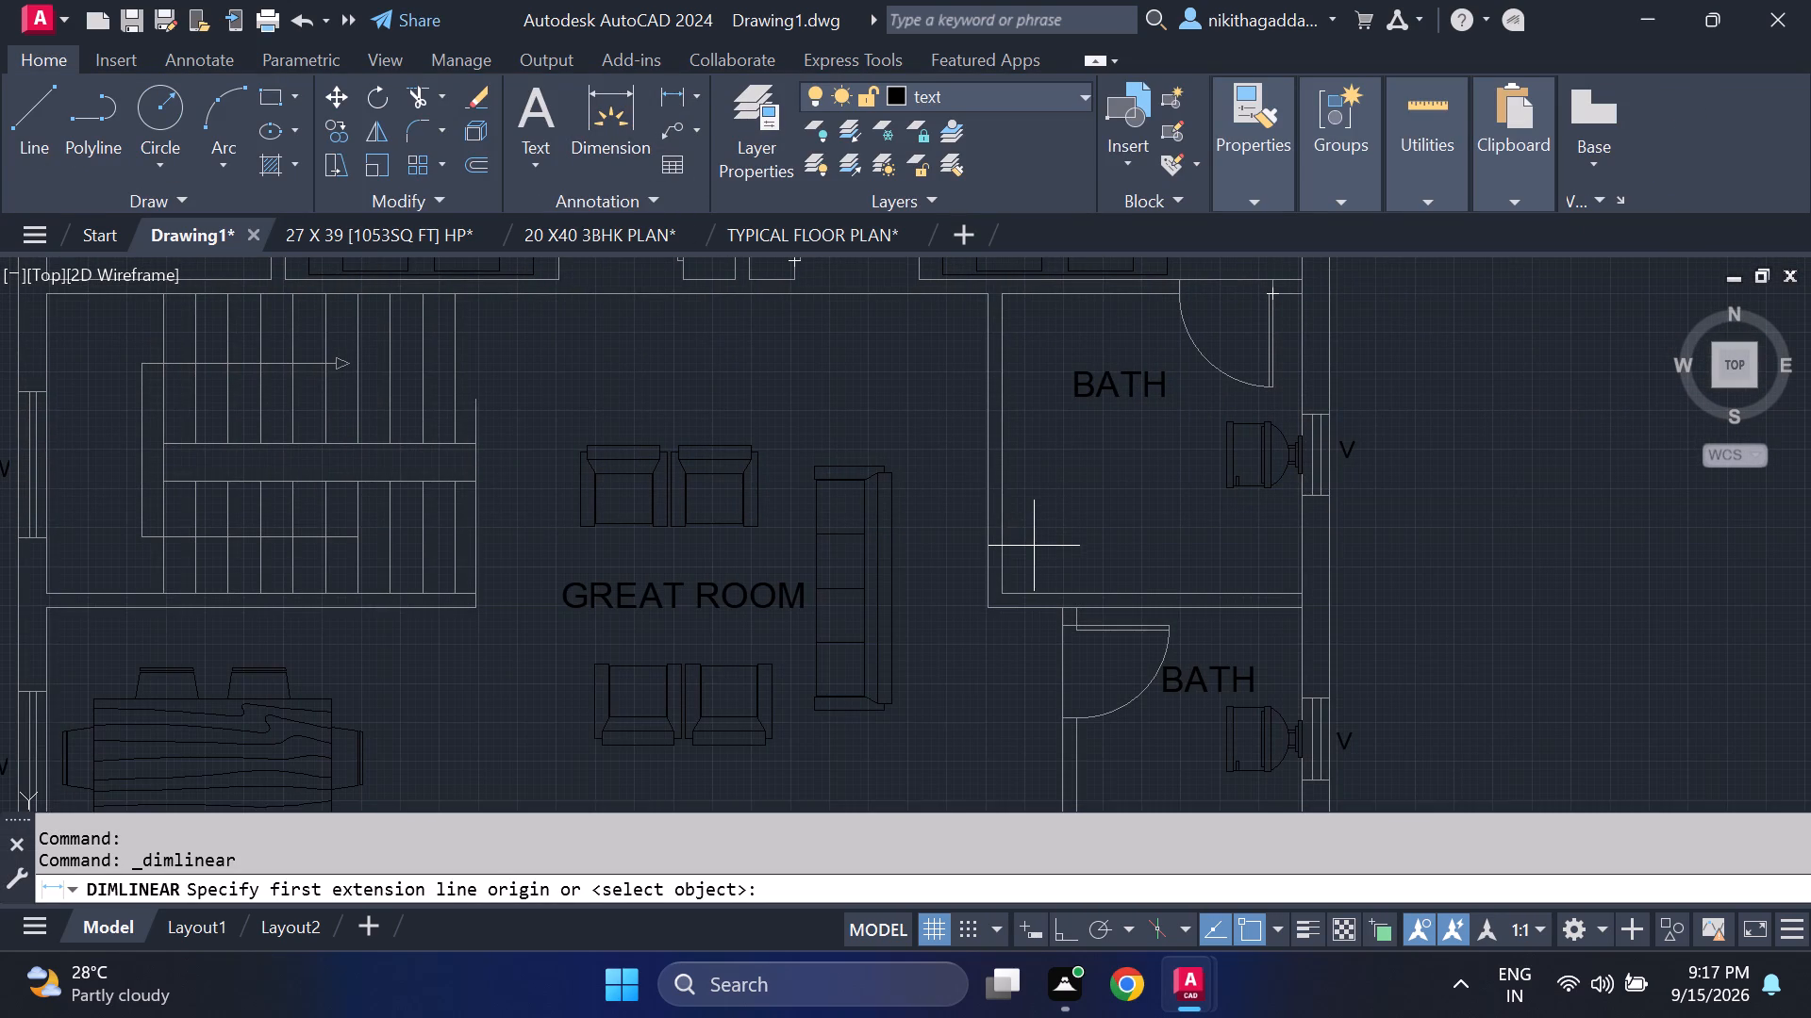
pyautogui.click(1007, 538)
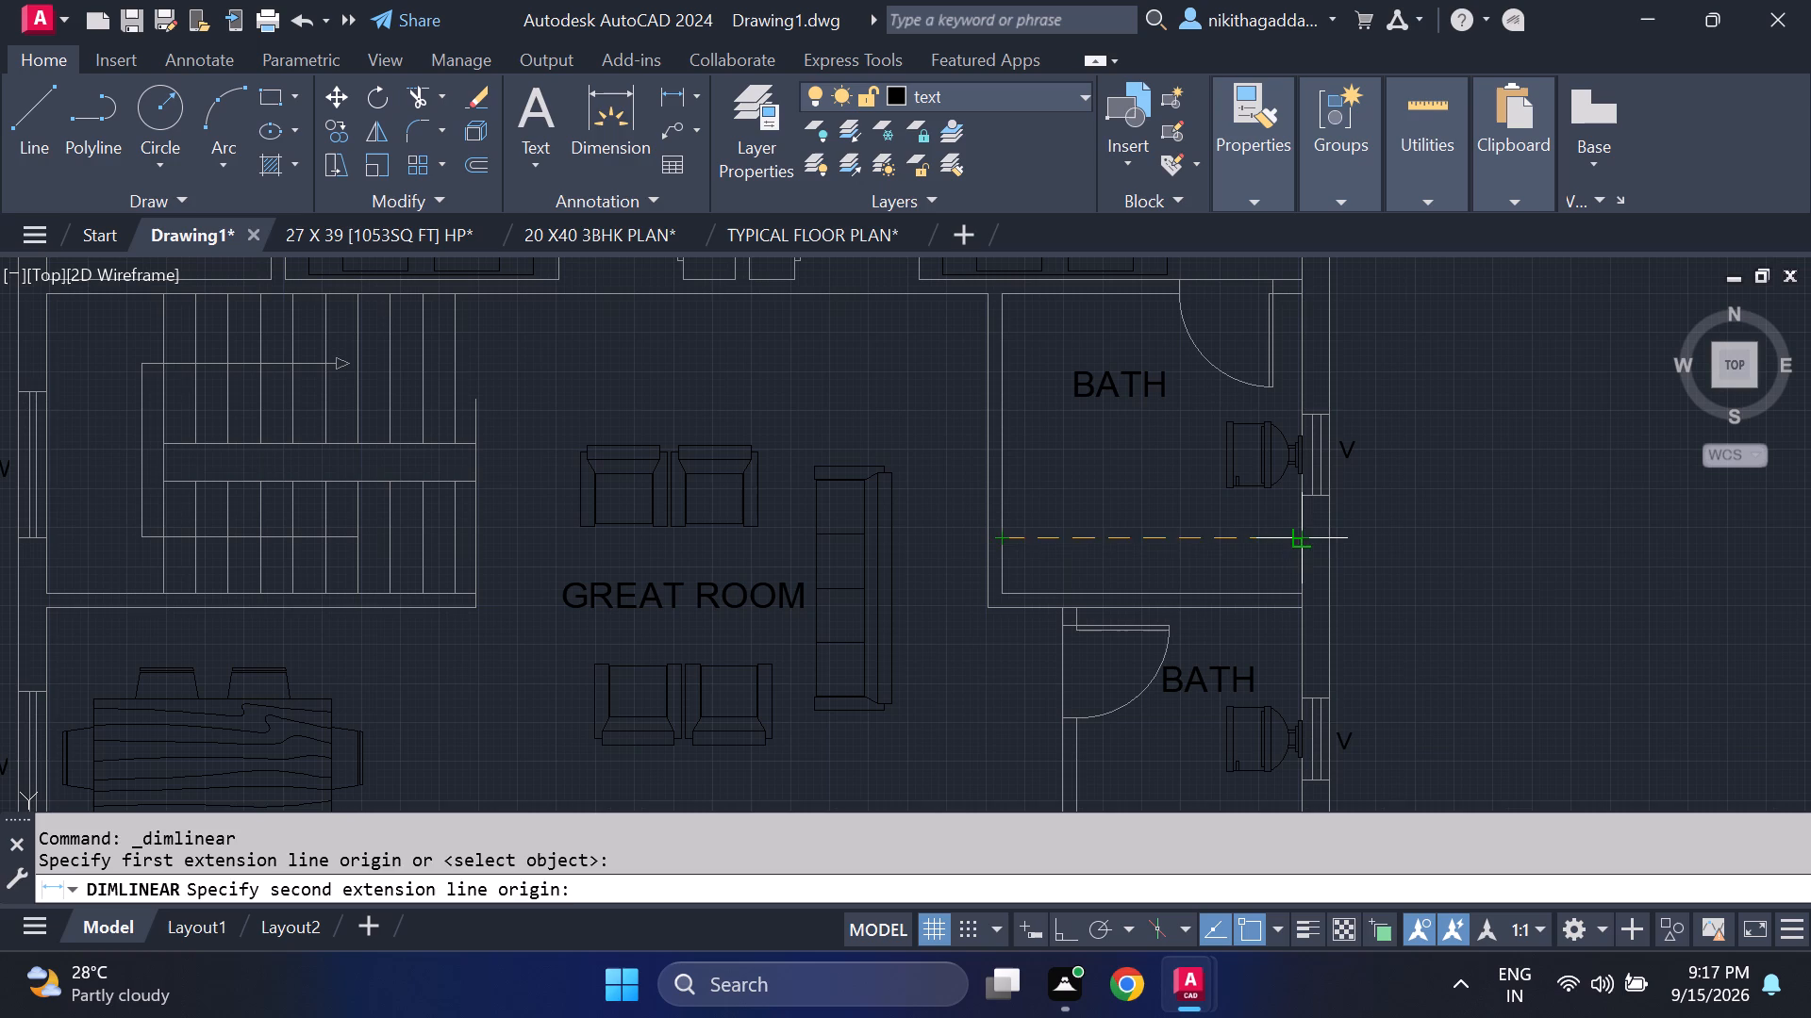
pyautogui.click(1298, 544)
pyautogui.click(1298, 544)
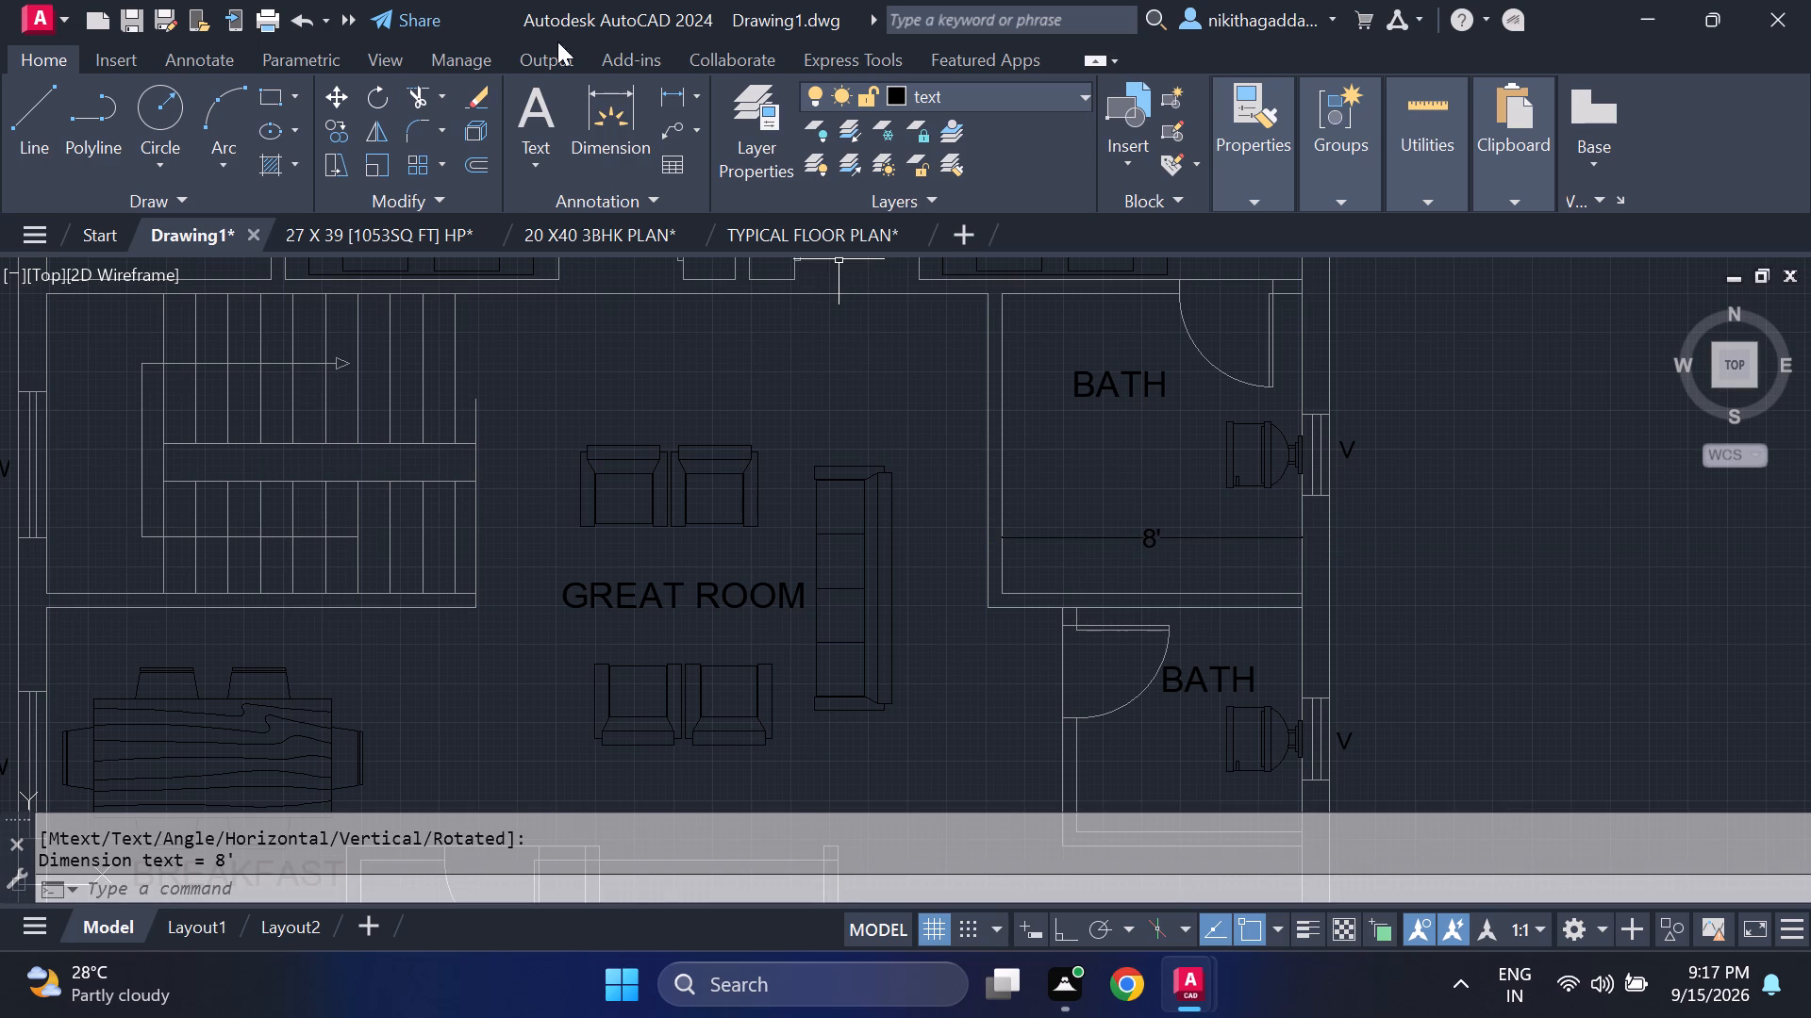
# Add a horizontal linear dimension across the southern east-side bath's interior width, near its south wall.
pyautogui.click(669, 90)
pyautogui.moveTo(934, 574); pyautogui.dragTo(903, 439, button='middle')
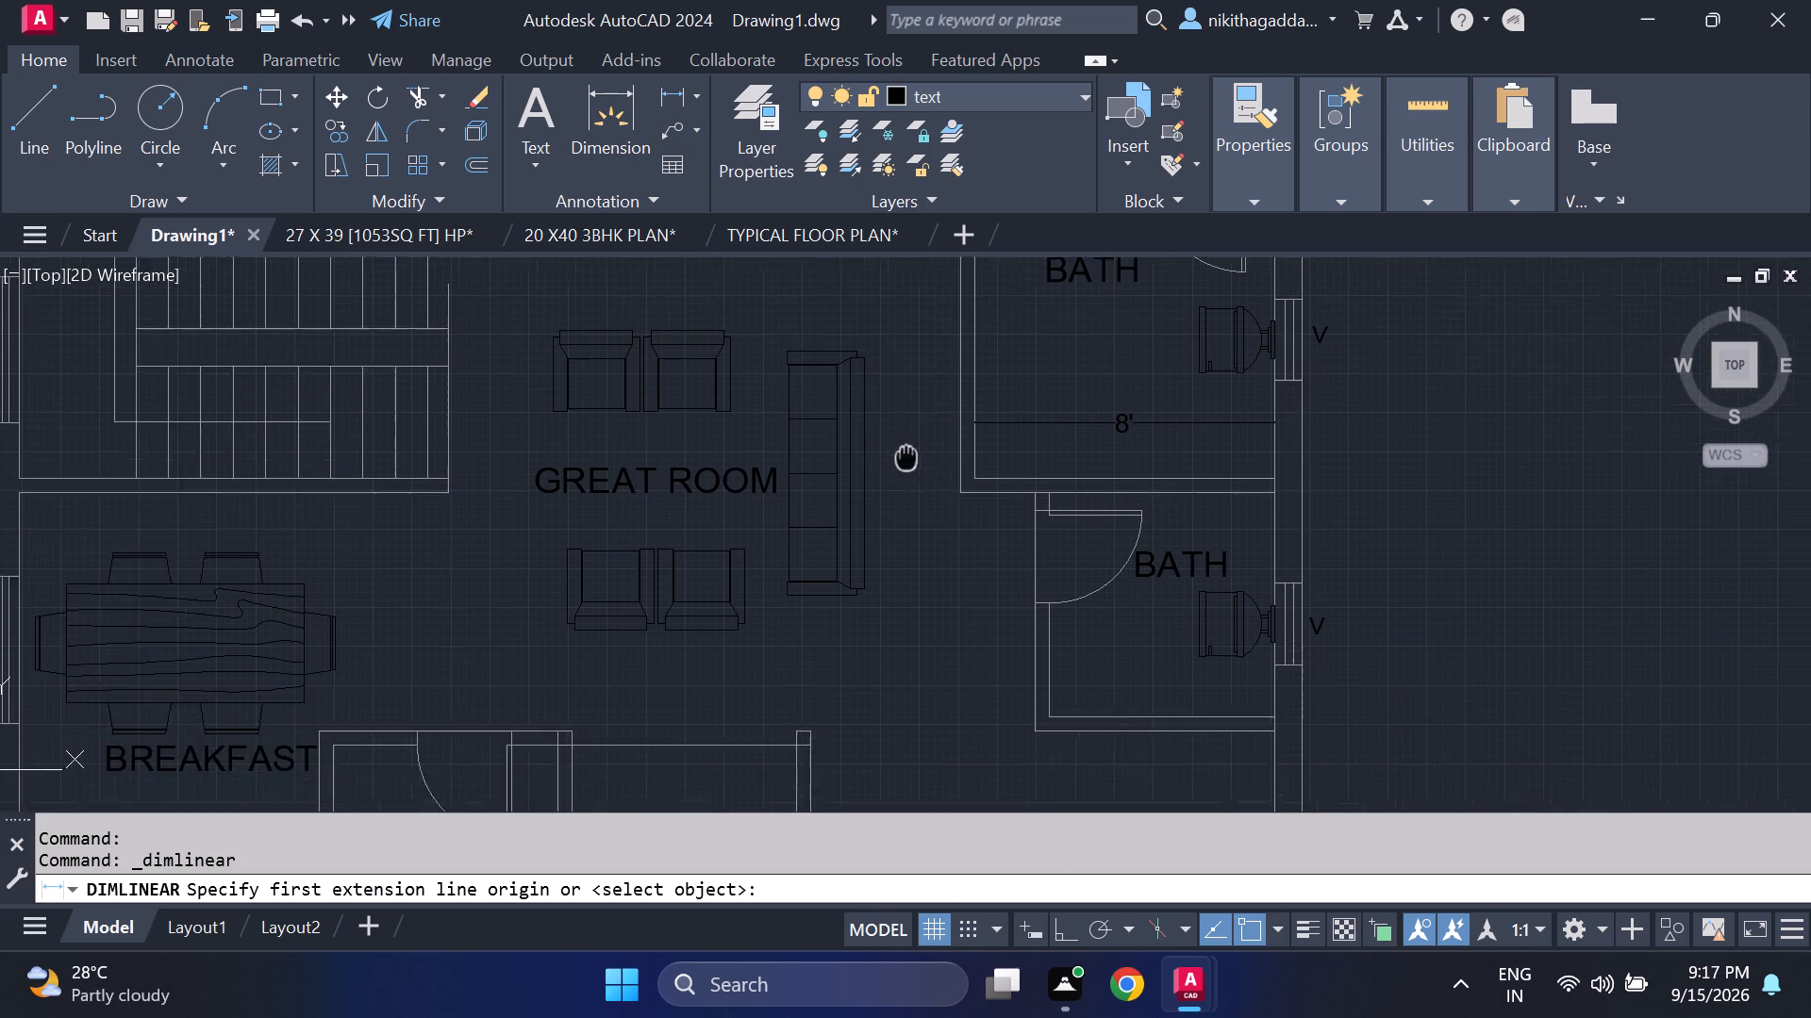
pyautogui.moveTo(903, 439); pyautogui.dragTo(873, 320, button='middle')
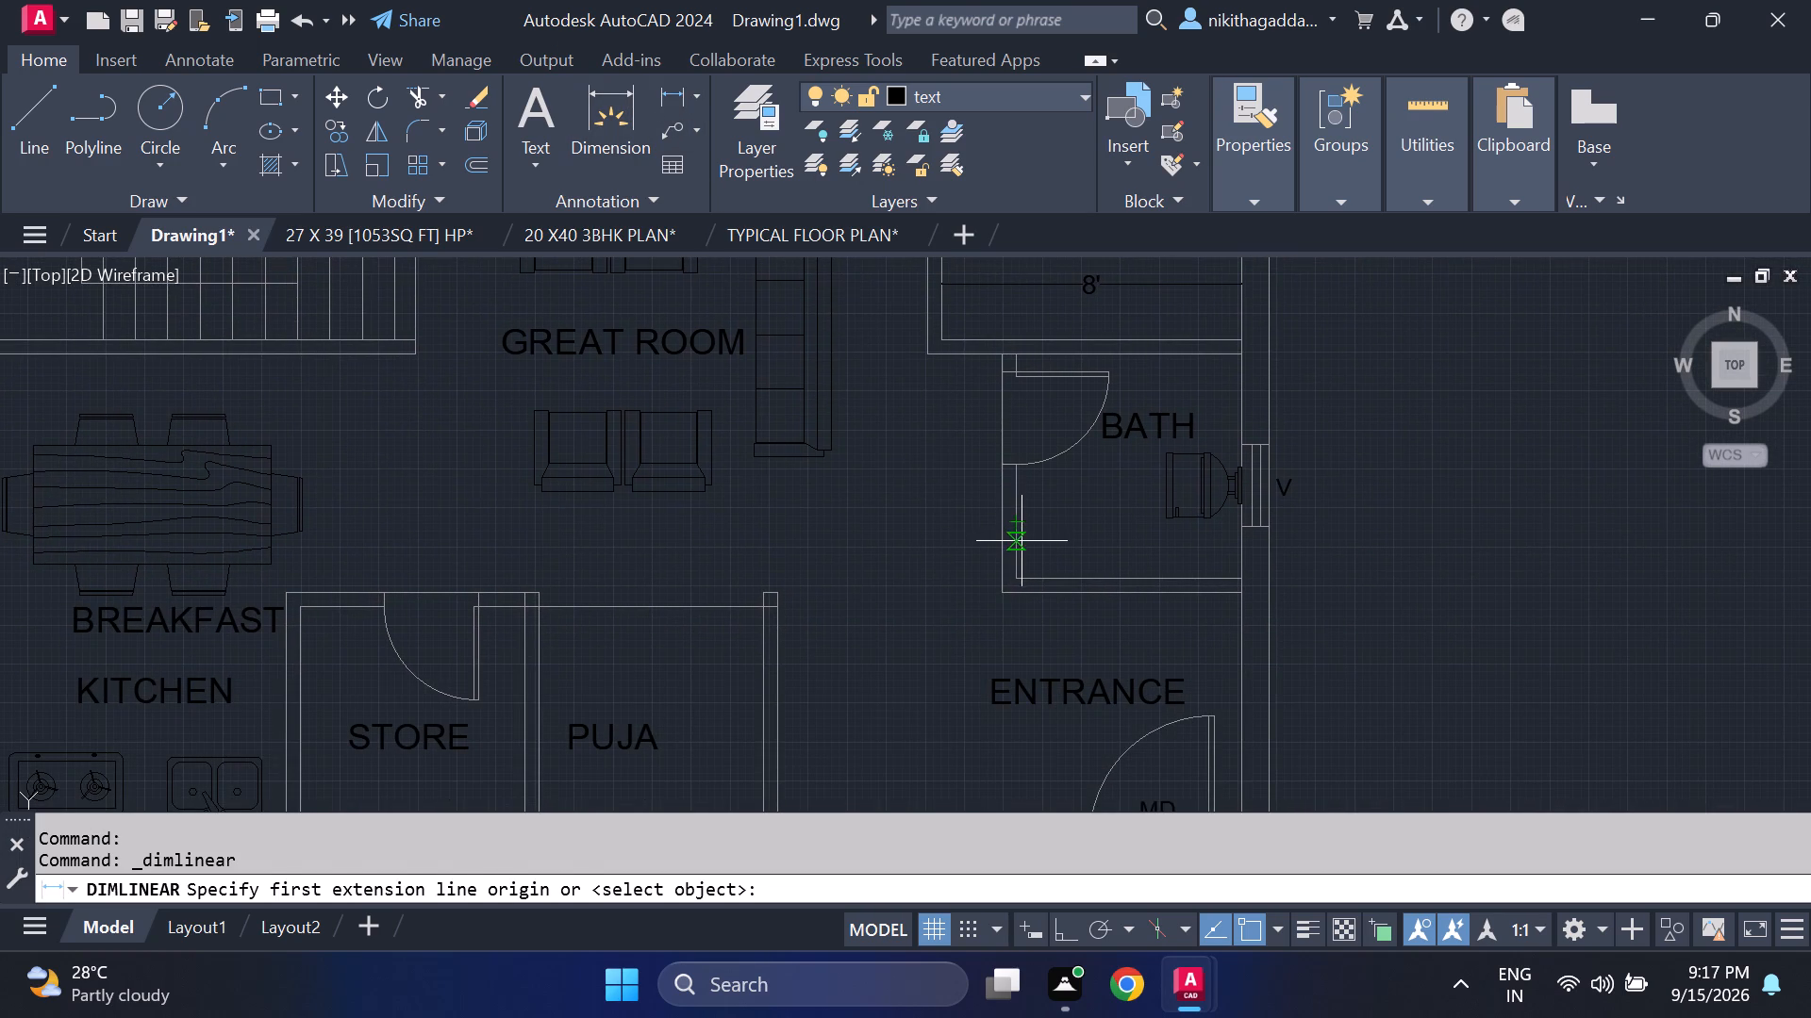
pyautogui.click(1022, 541)
pyautogui.click(1246, 548)
pyautogui.click(1246, 548)
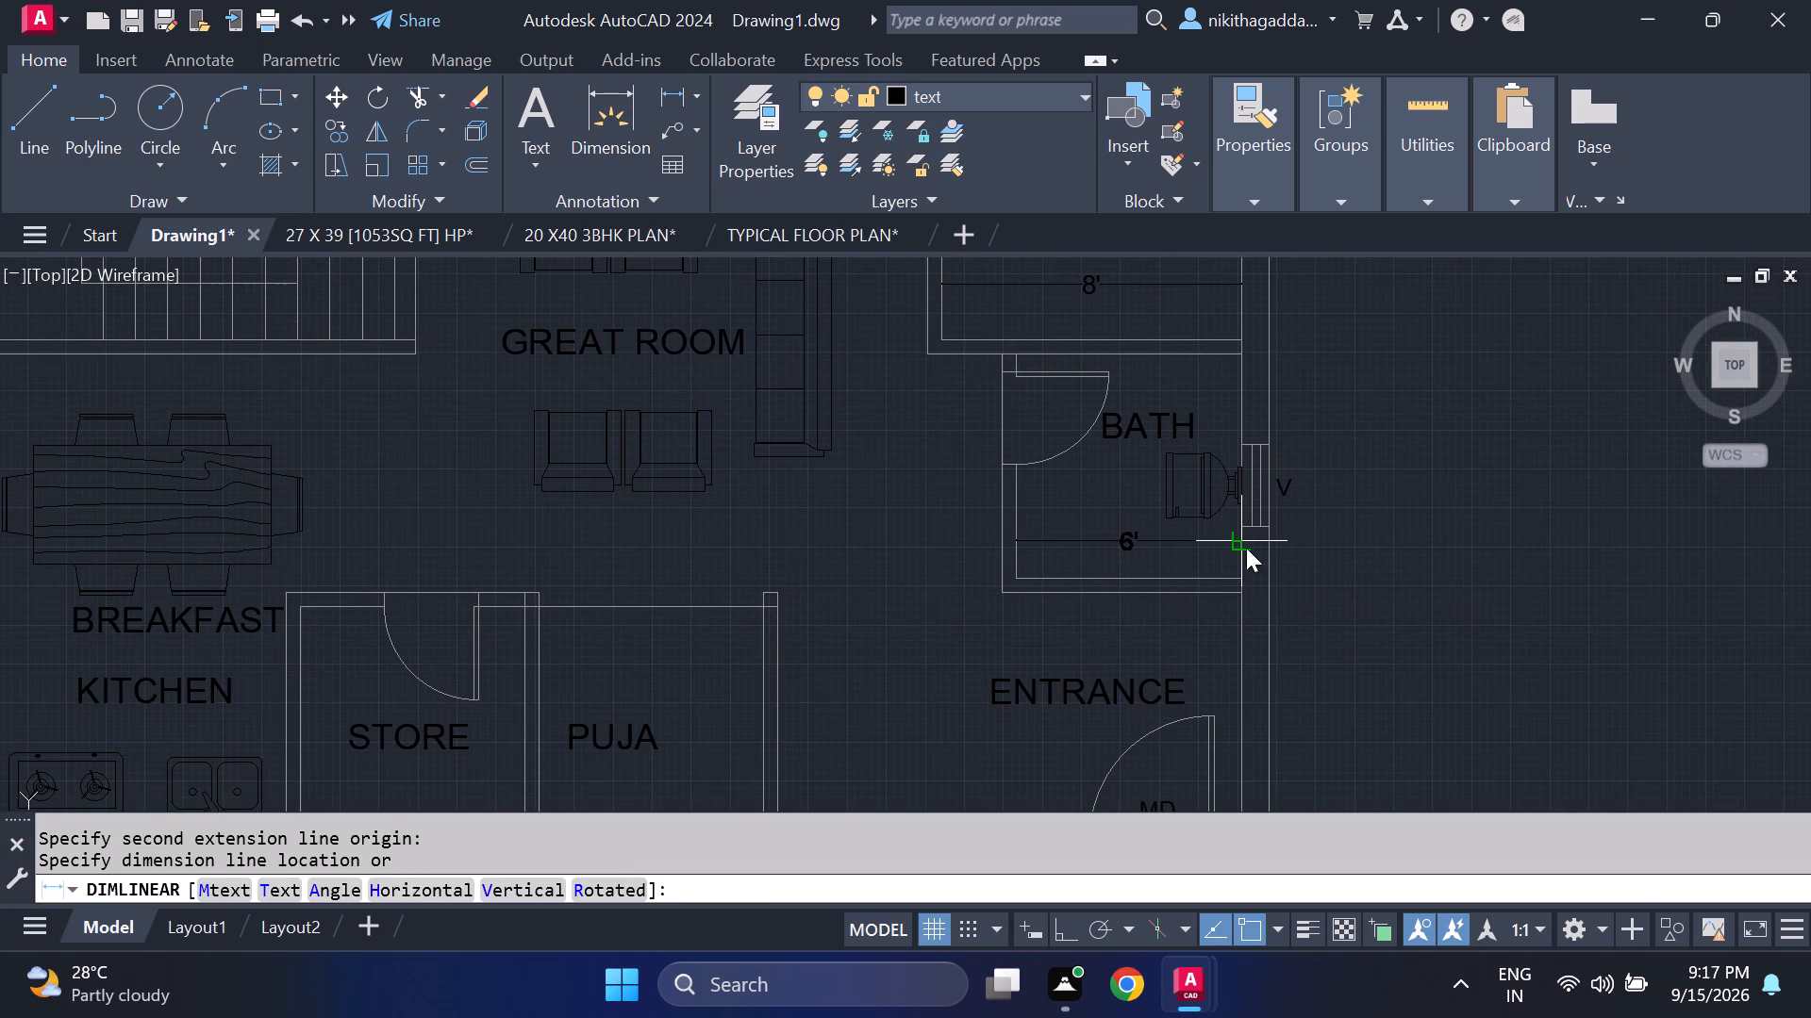
# Add an 8' vertical linear dimension upward from the entrance's inner south wall line, just east of the puja room.
pyautogui.moveTo(1219, 573); pyautogui.dragTo(1207, 442, button='middle')
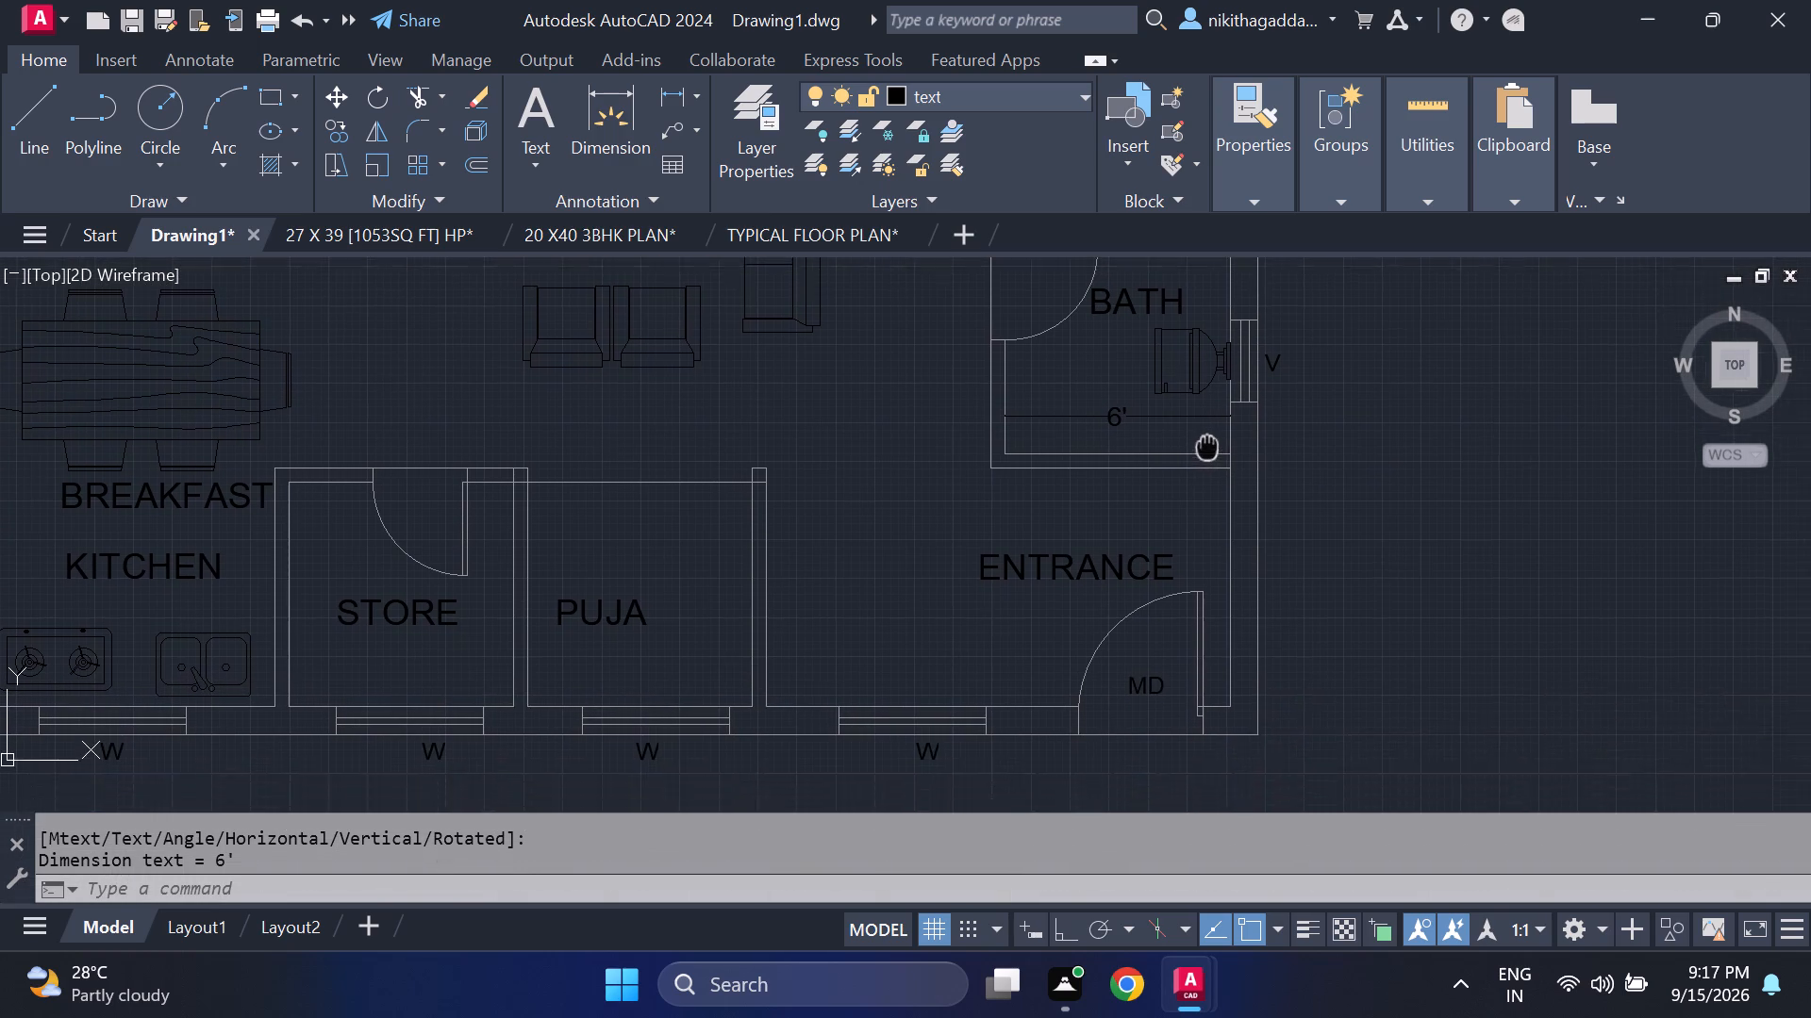
pyautogui.moveTo(1207, 442); pyautogui.dragTo(1207, 422, button='middle')
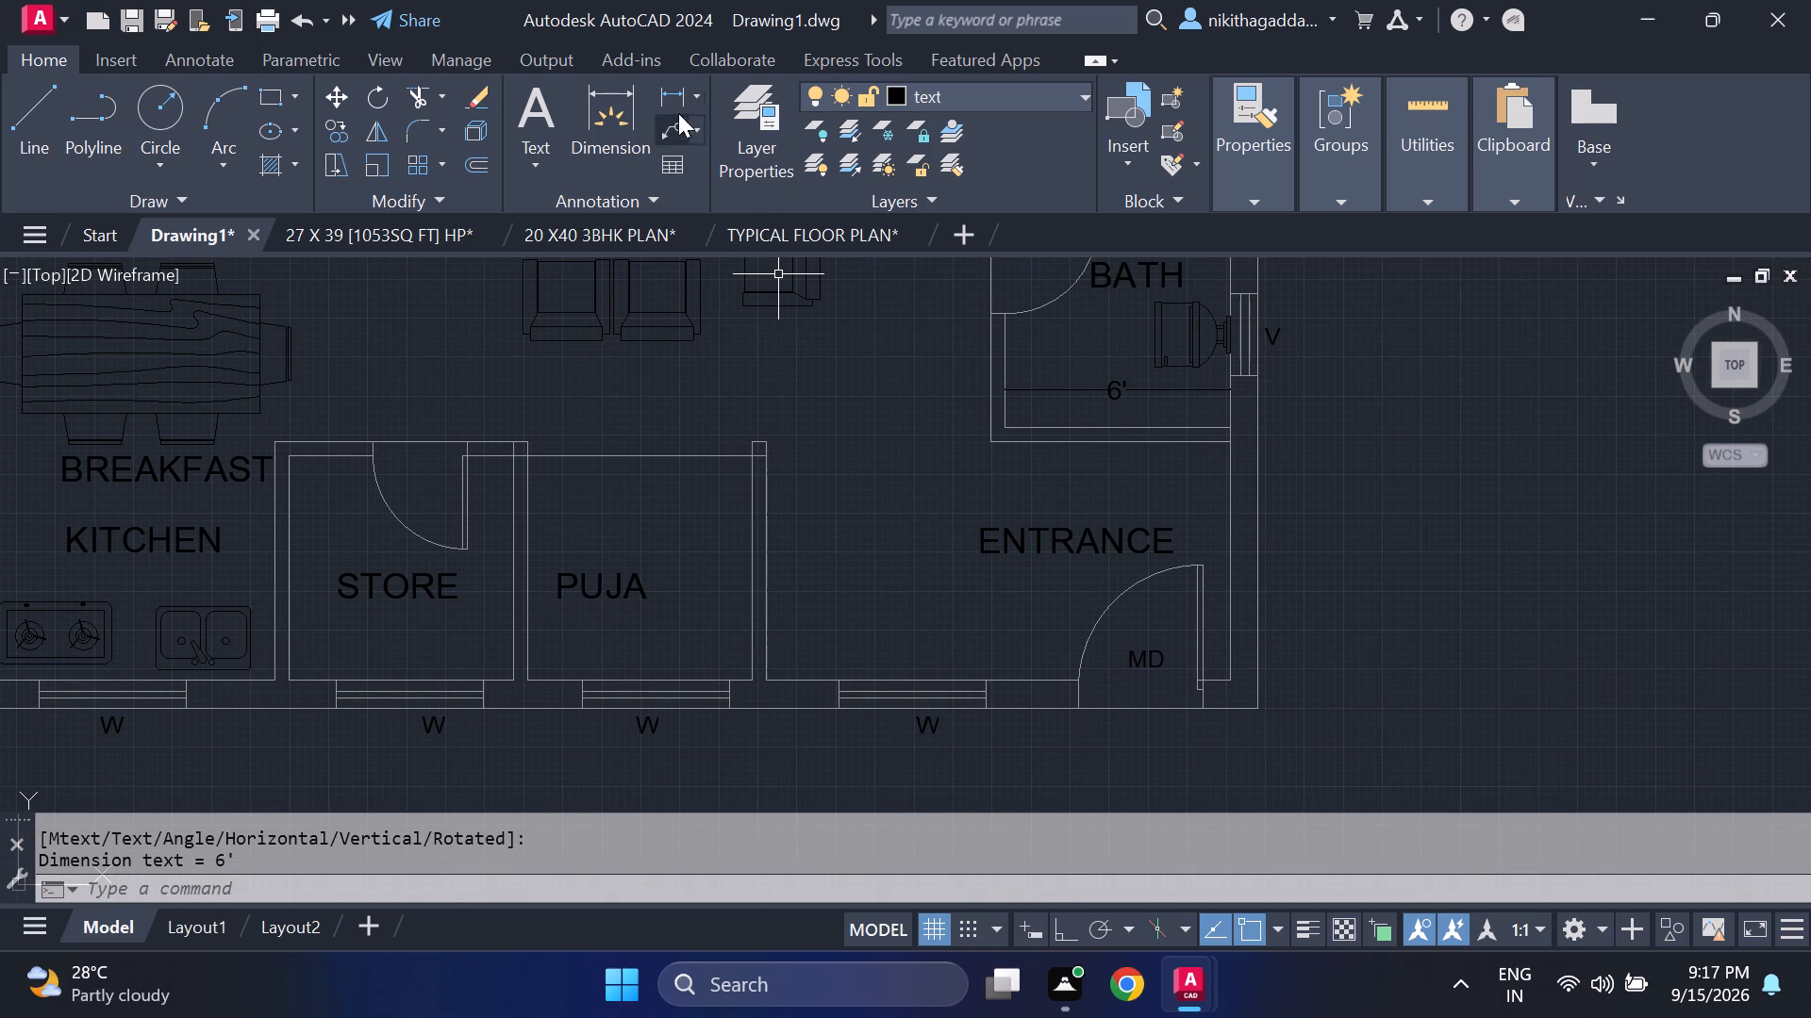
pyautogui.click(670, 93)
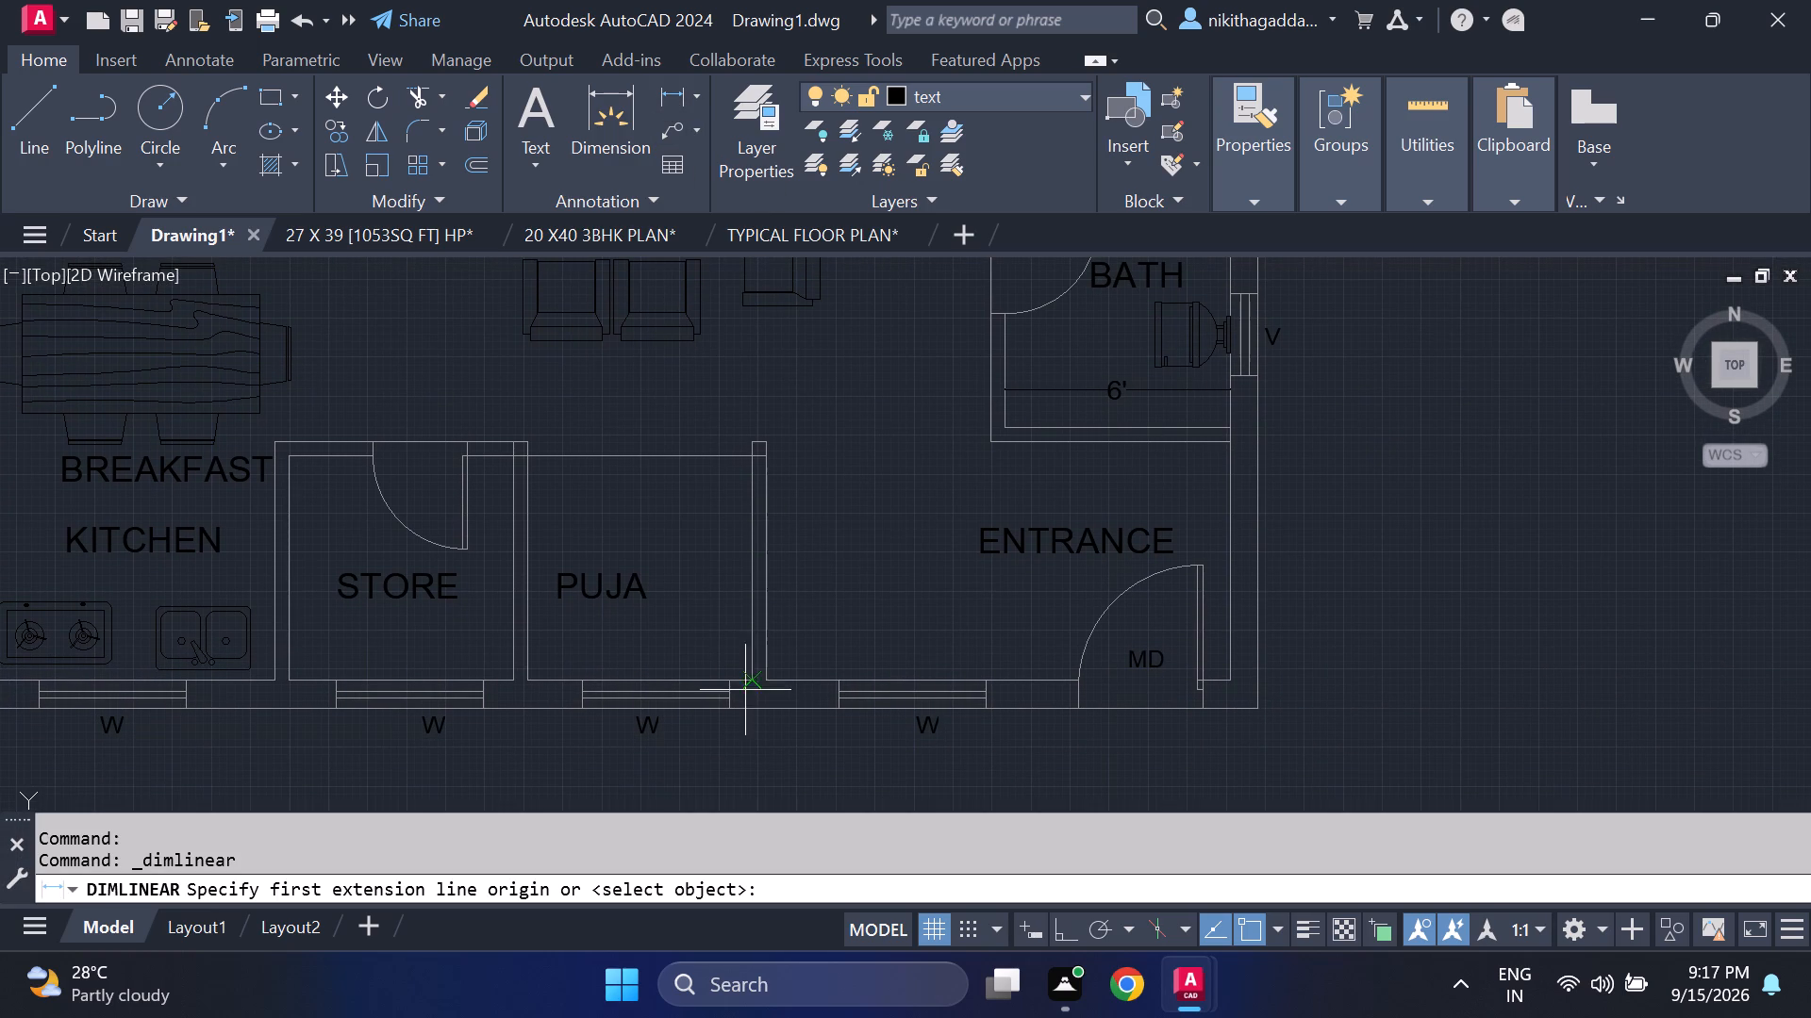
pyautogui.click(814, 684)
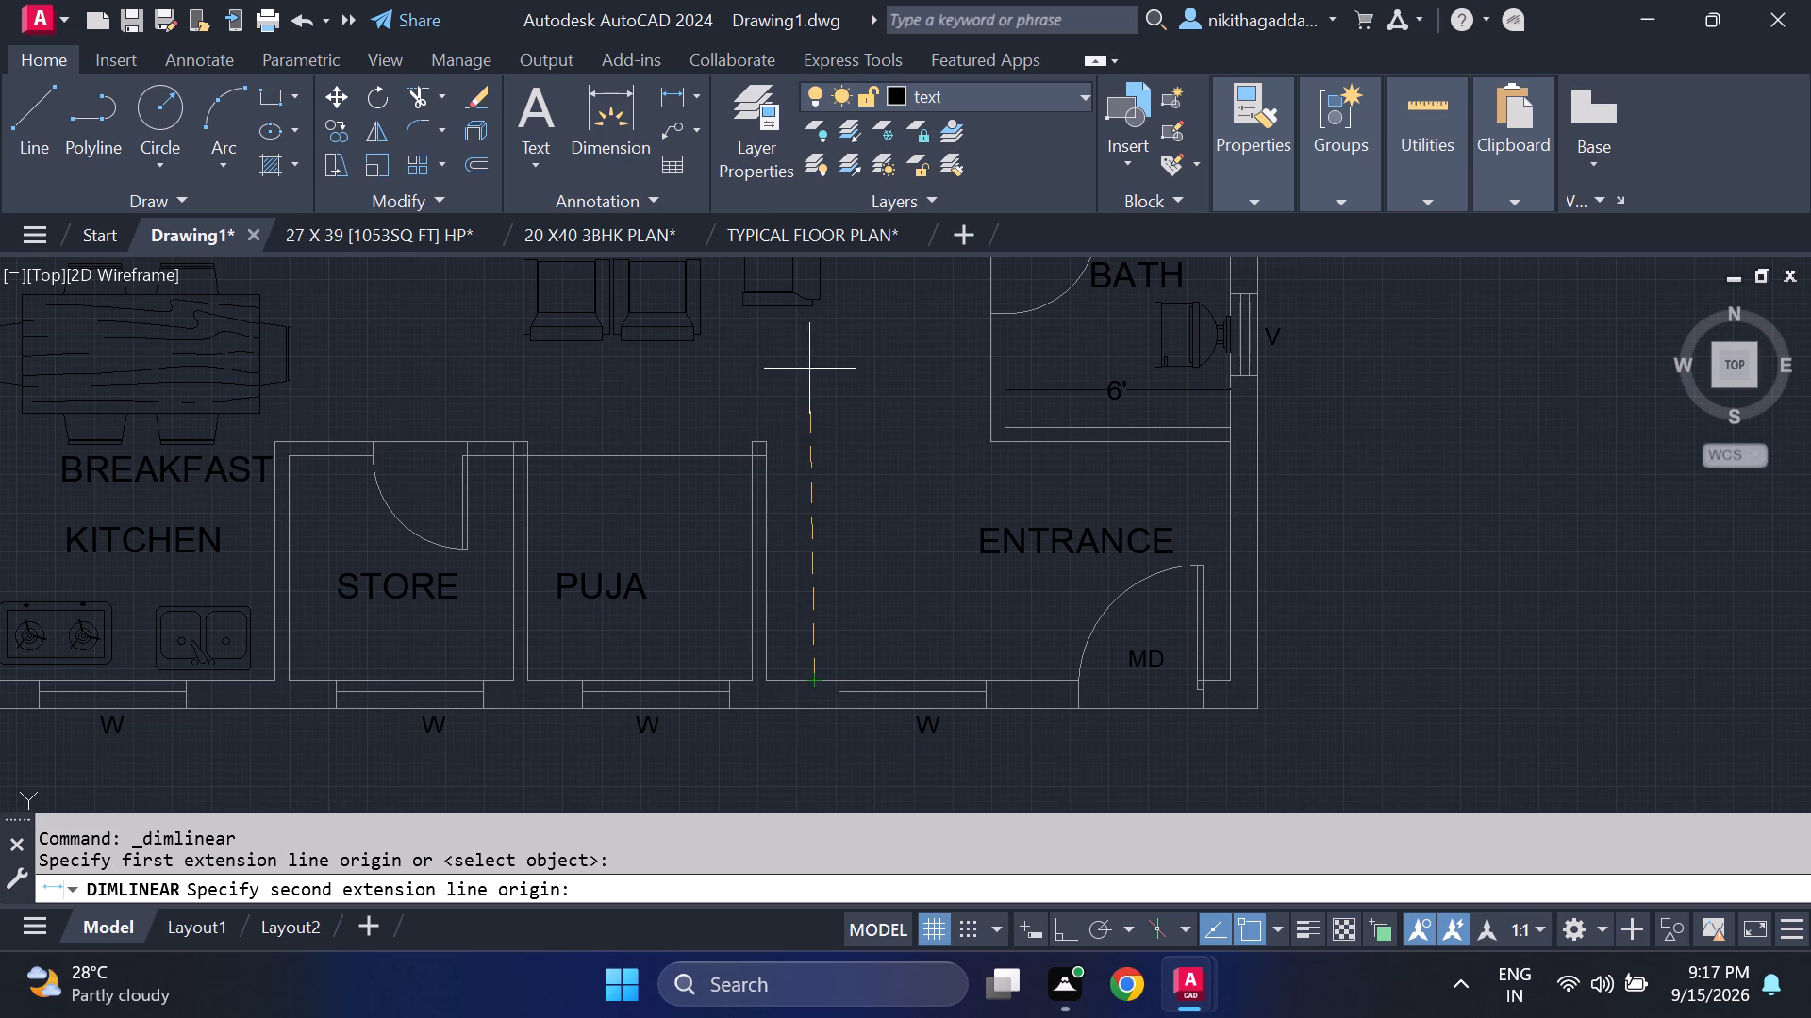
pyautogui.press('8')
pyautogui.press("'")
pyautogui.press('Return')
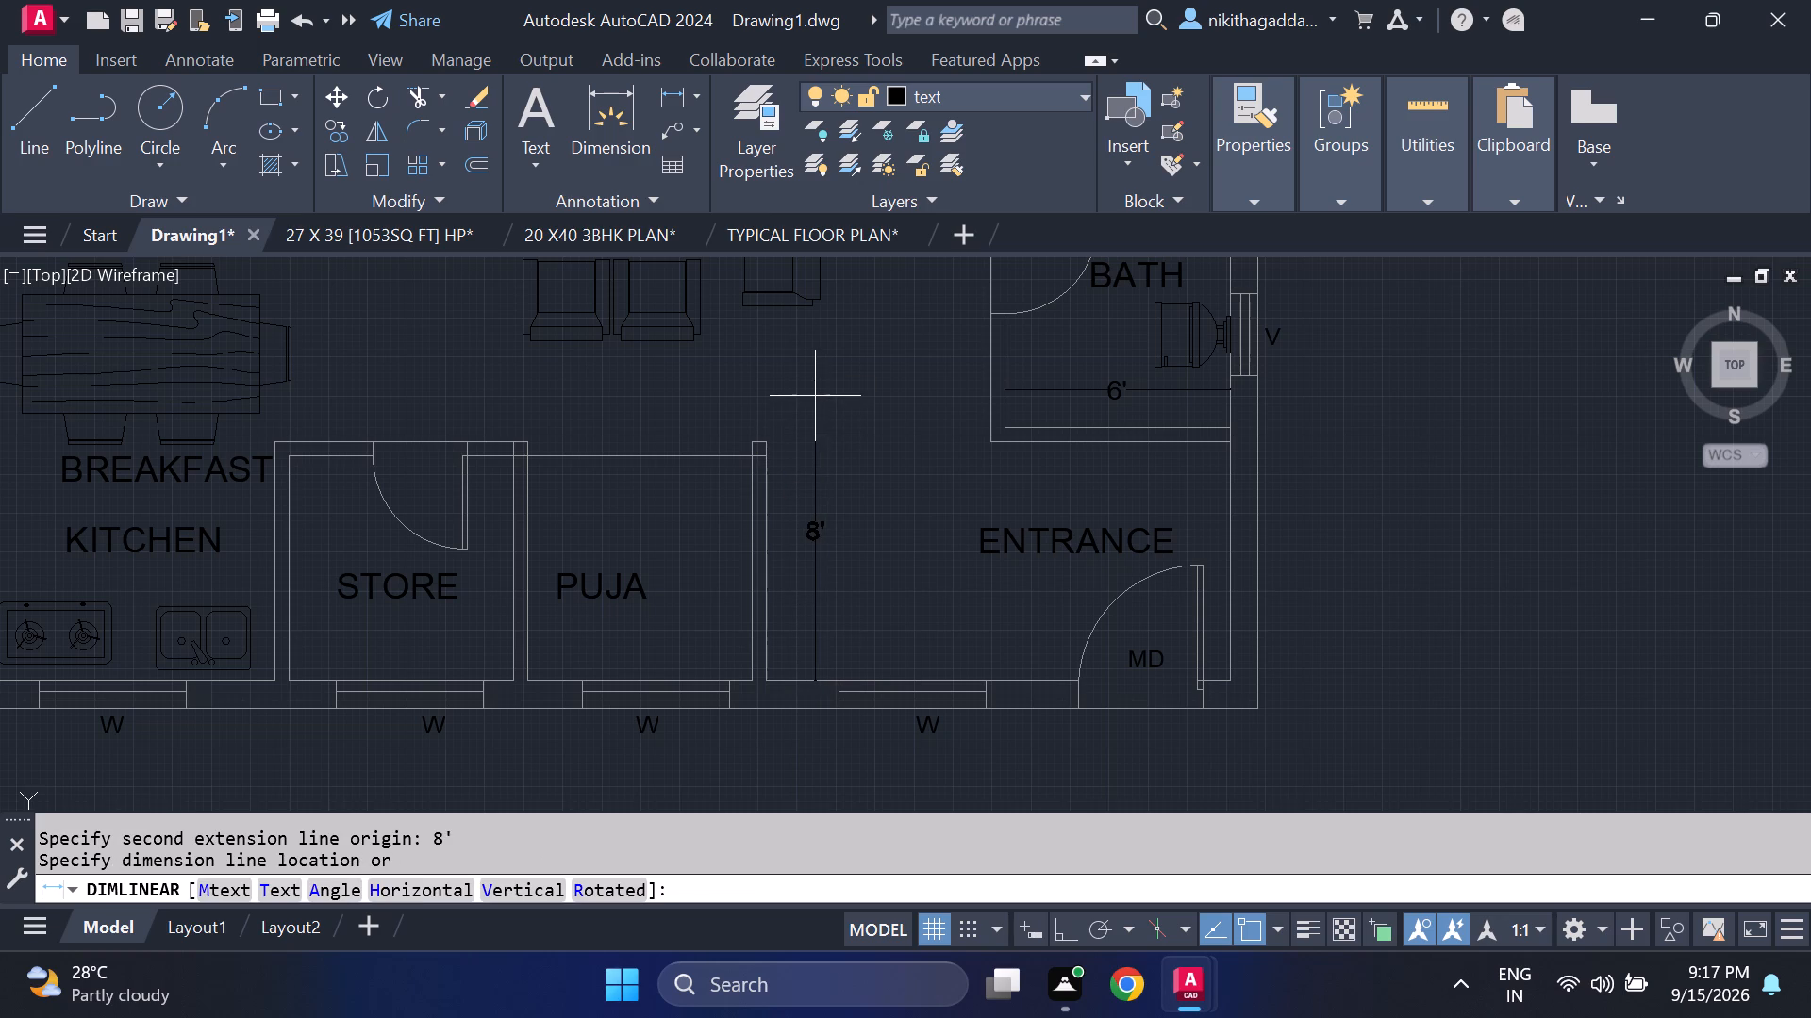
pyautogui.click(815, 389)
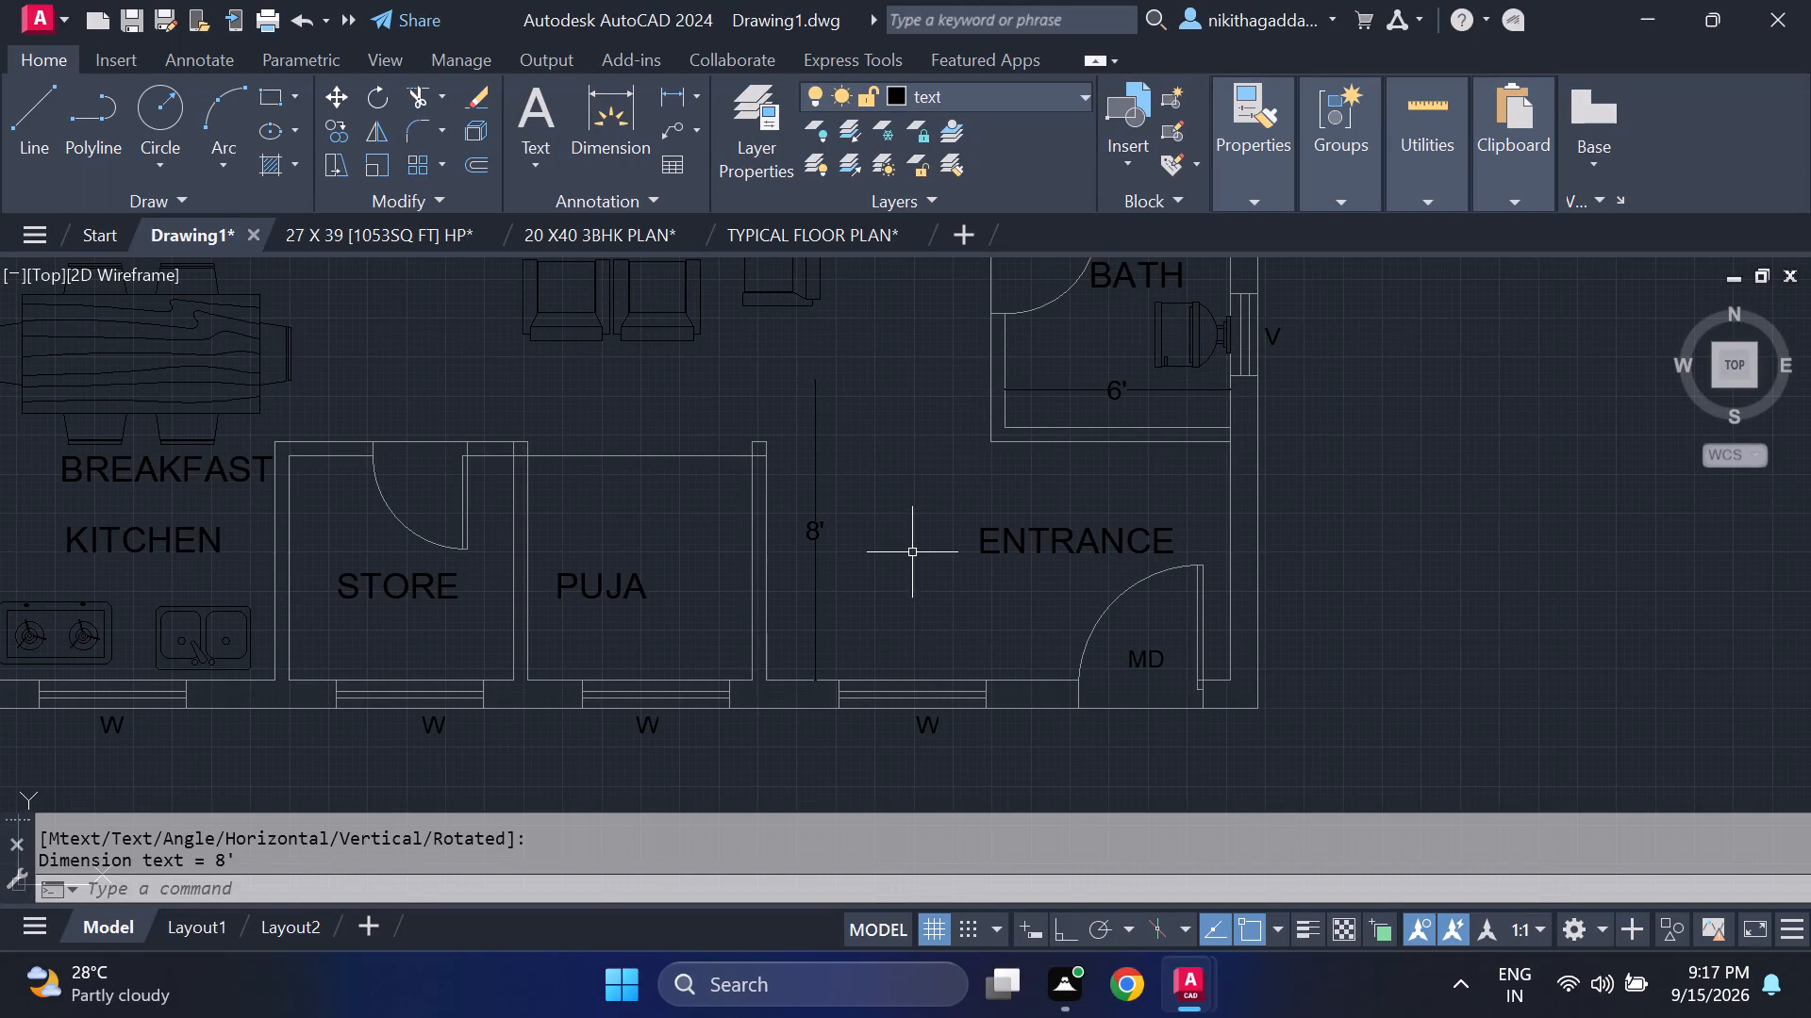
# Add a horizontal linear dimension across the entrance's interior width, just above its room label.
pyautogui.click(667, 89)
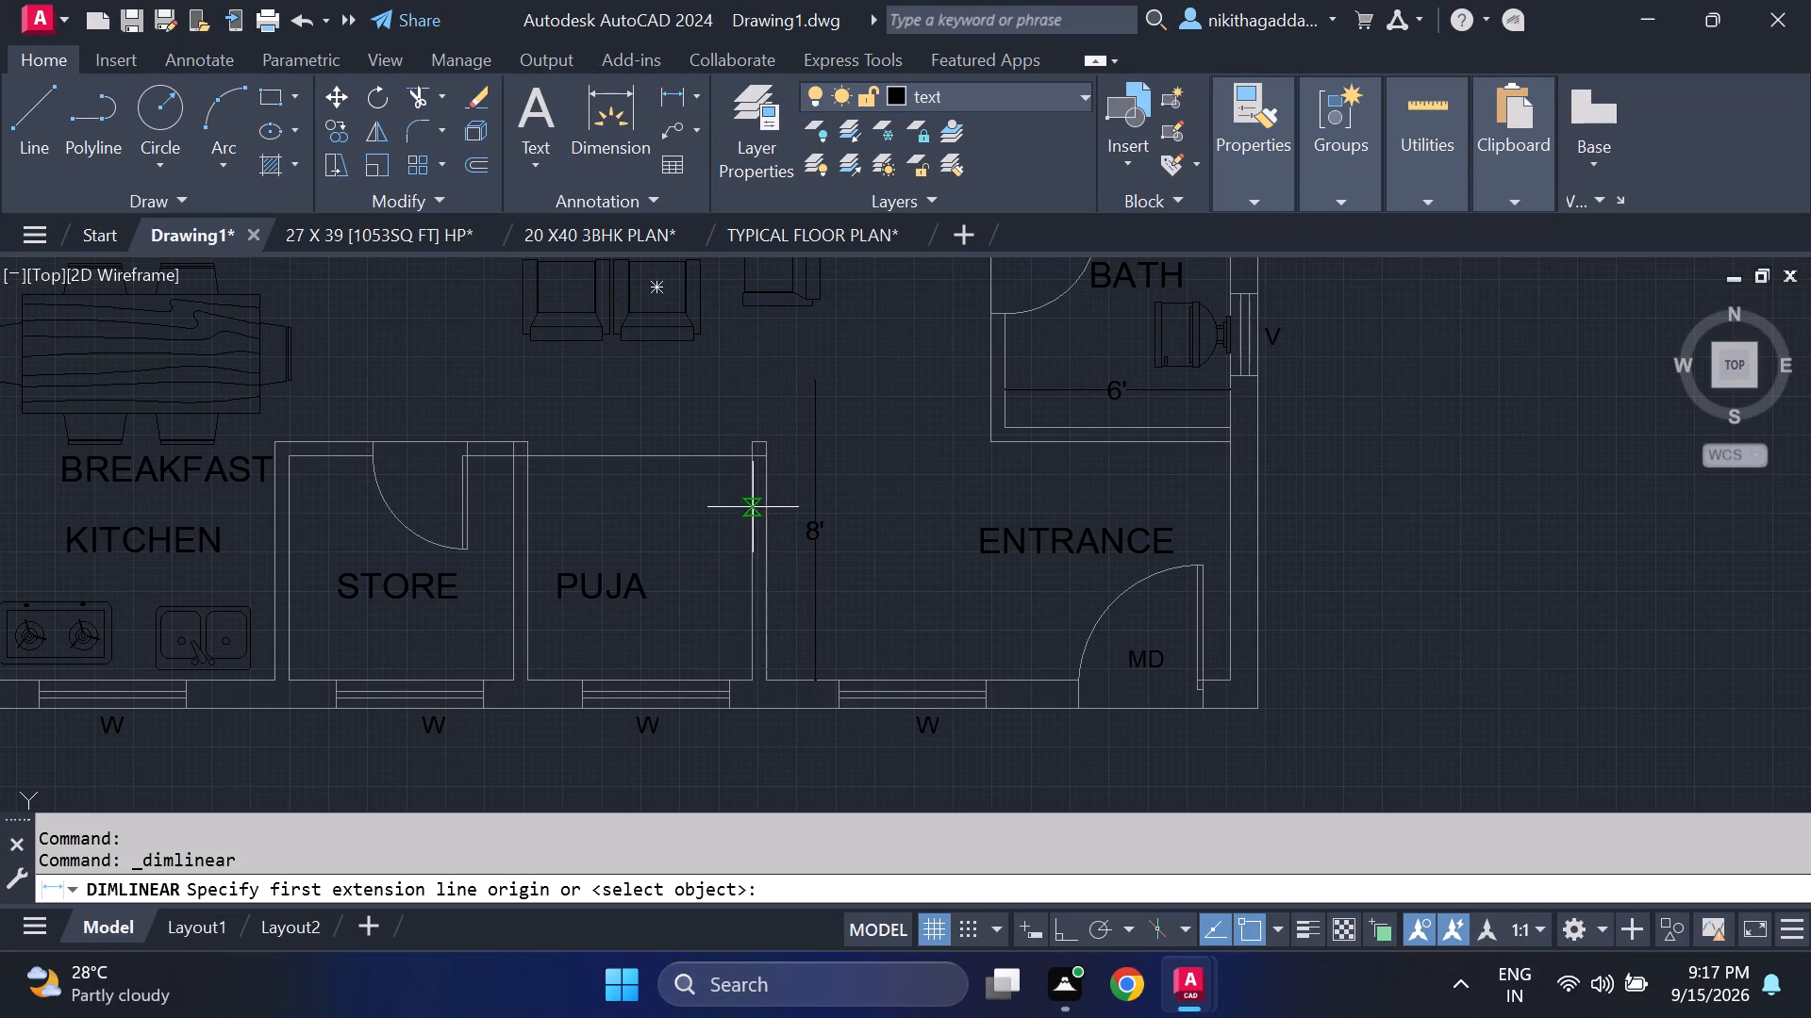
pyautogui.click(764, 496)
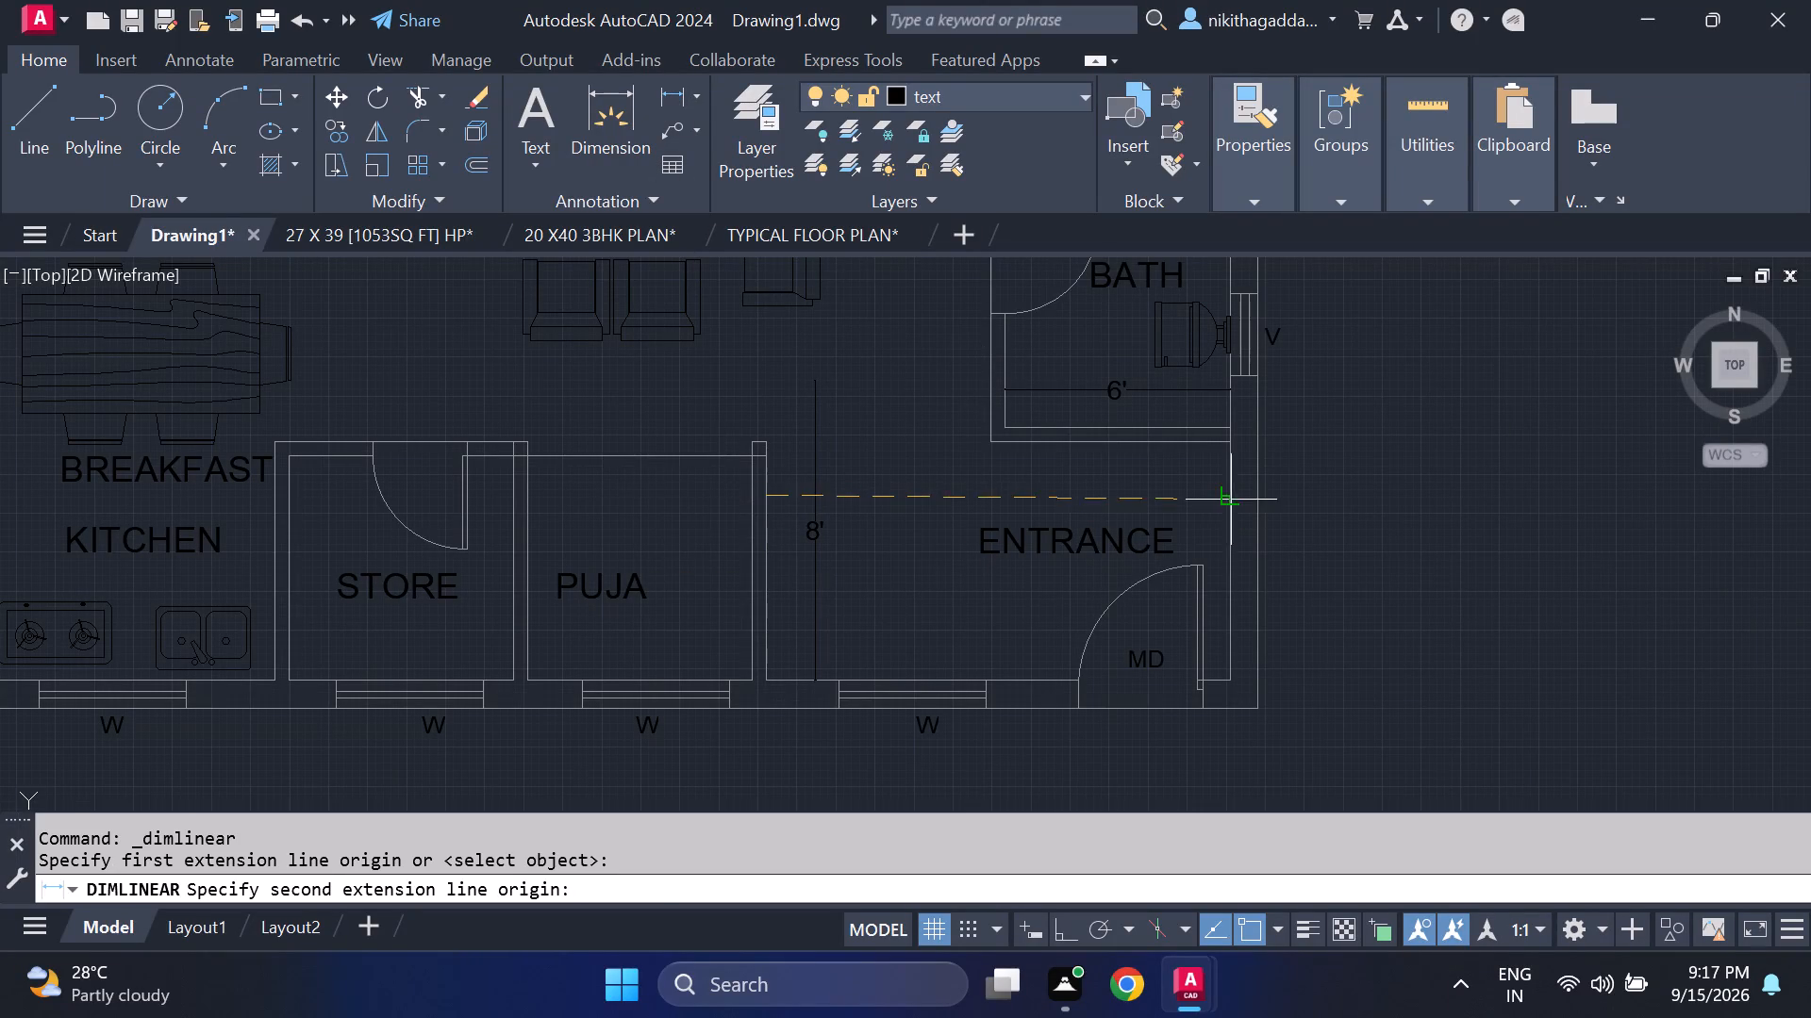
pyautogui.click(1231, 500)
pyautogui.click(1231, 500)
# Override the entrance width dimension text with 12' and finish the text edit.
pyautogui.doubleClick(1022, 501)
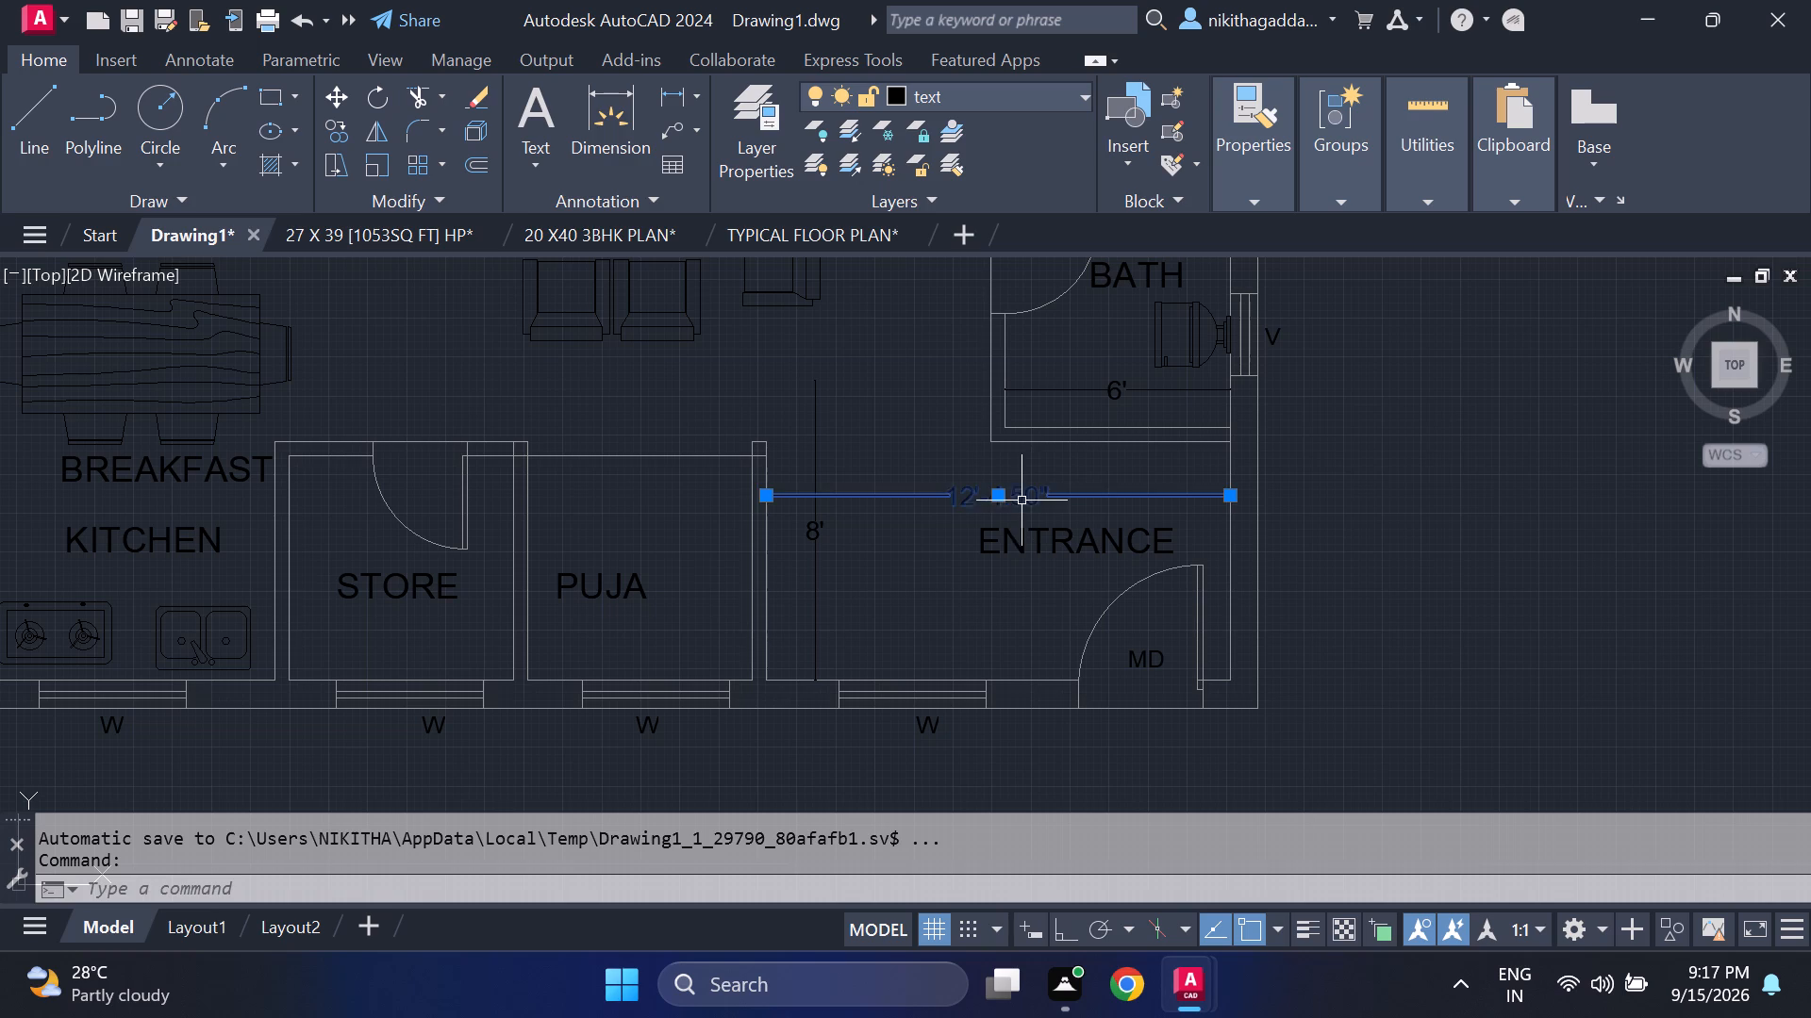
pyautogui.press('Delete')
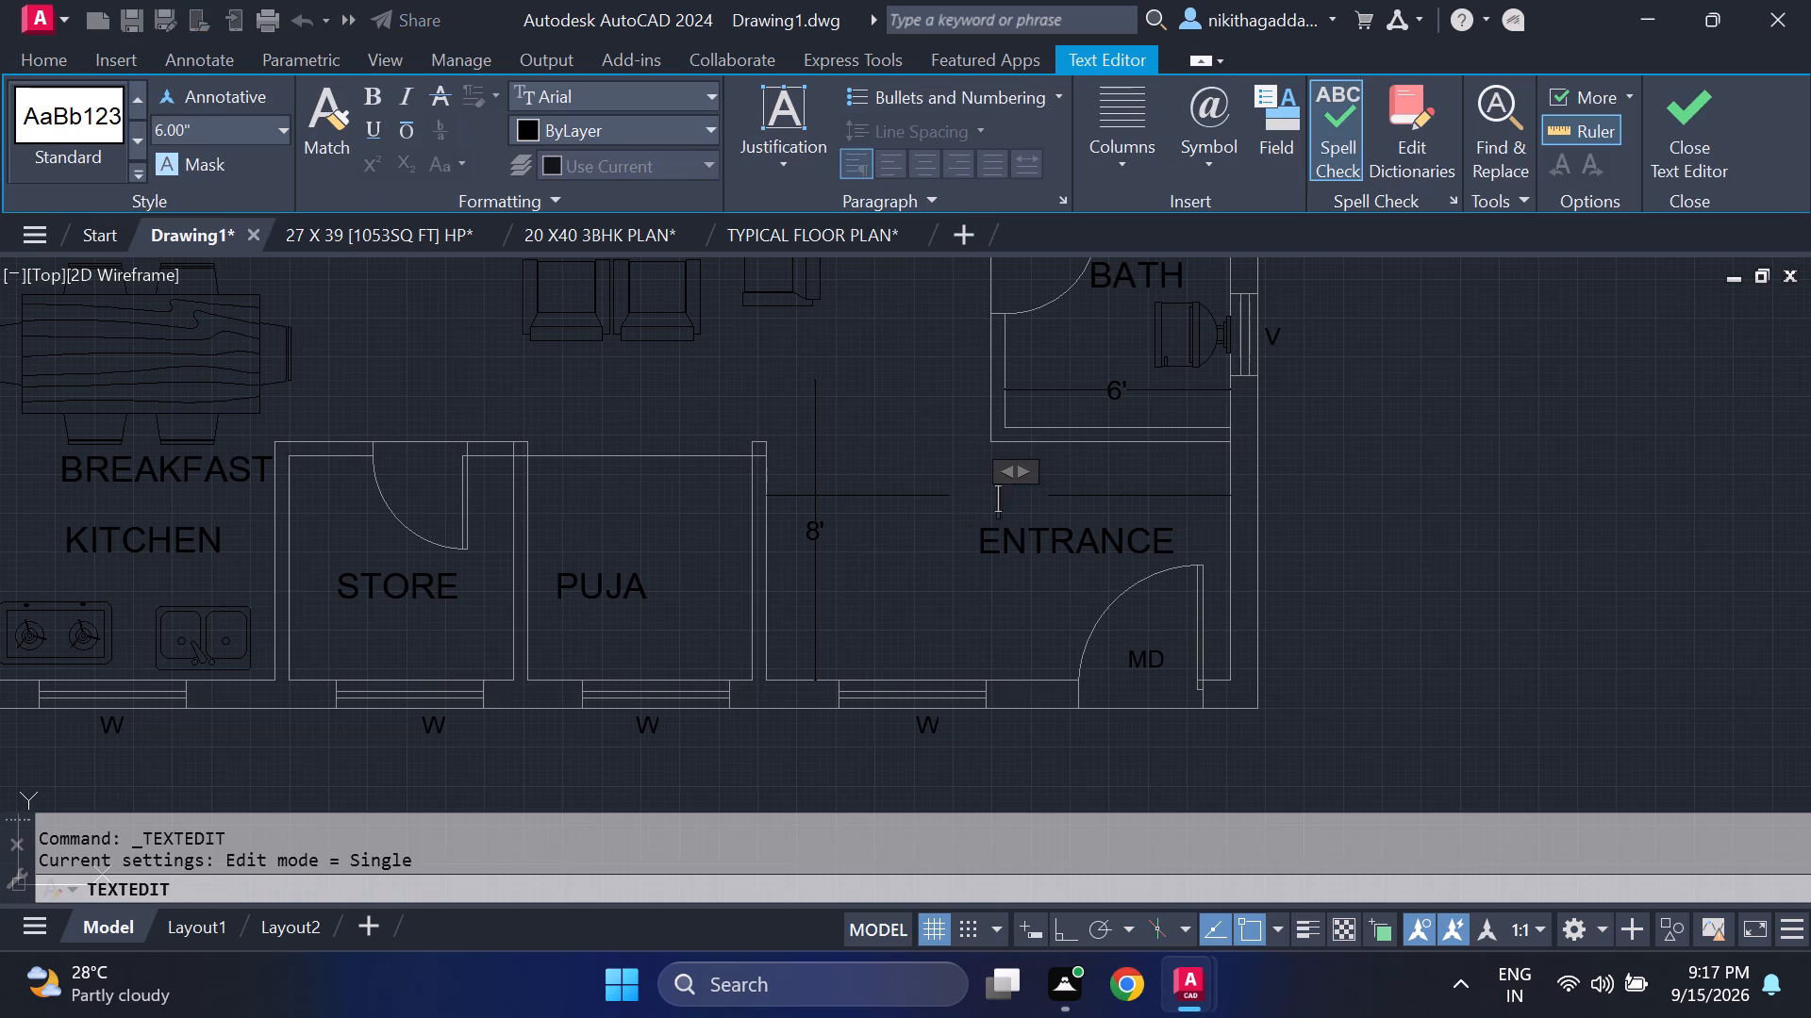
pyautogui.write('12')
pyautogui.press("'")
pyautogui.press('Return')
pyautogui.click(1698, 134)
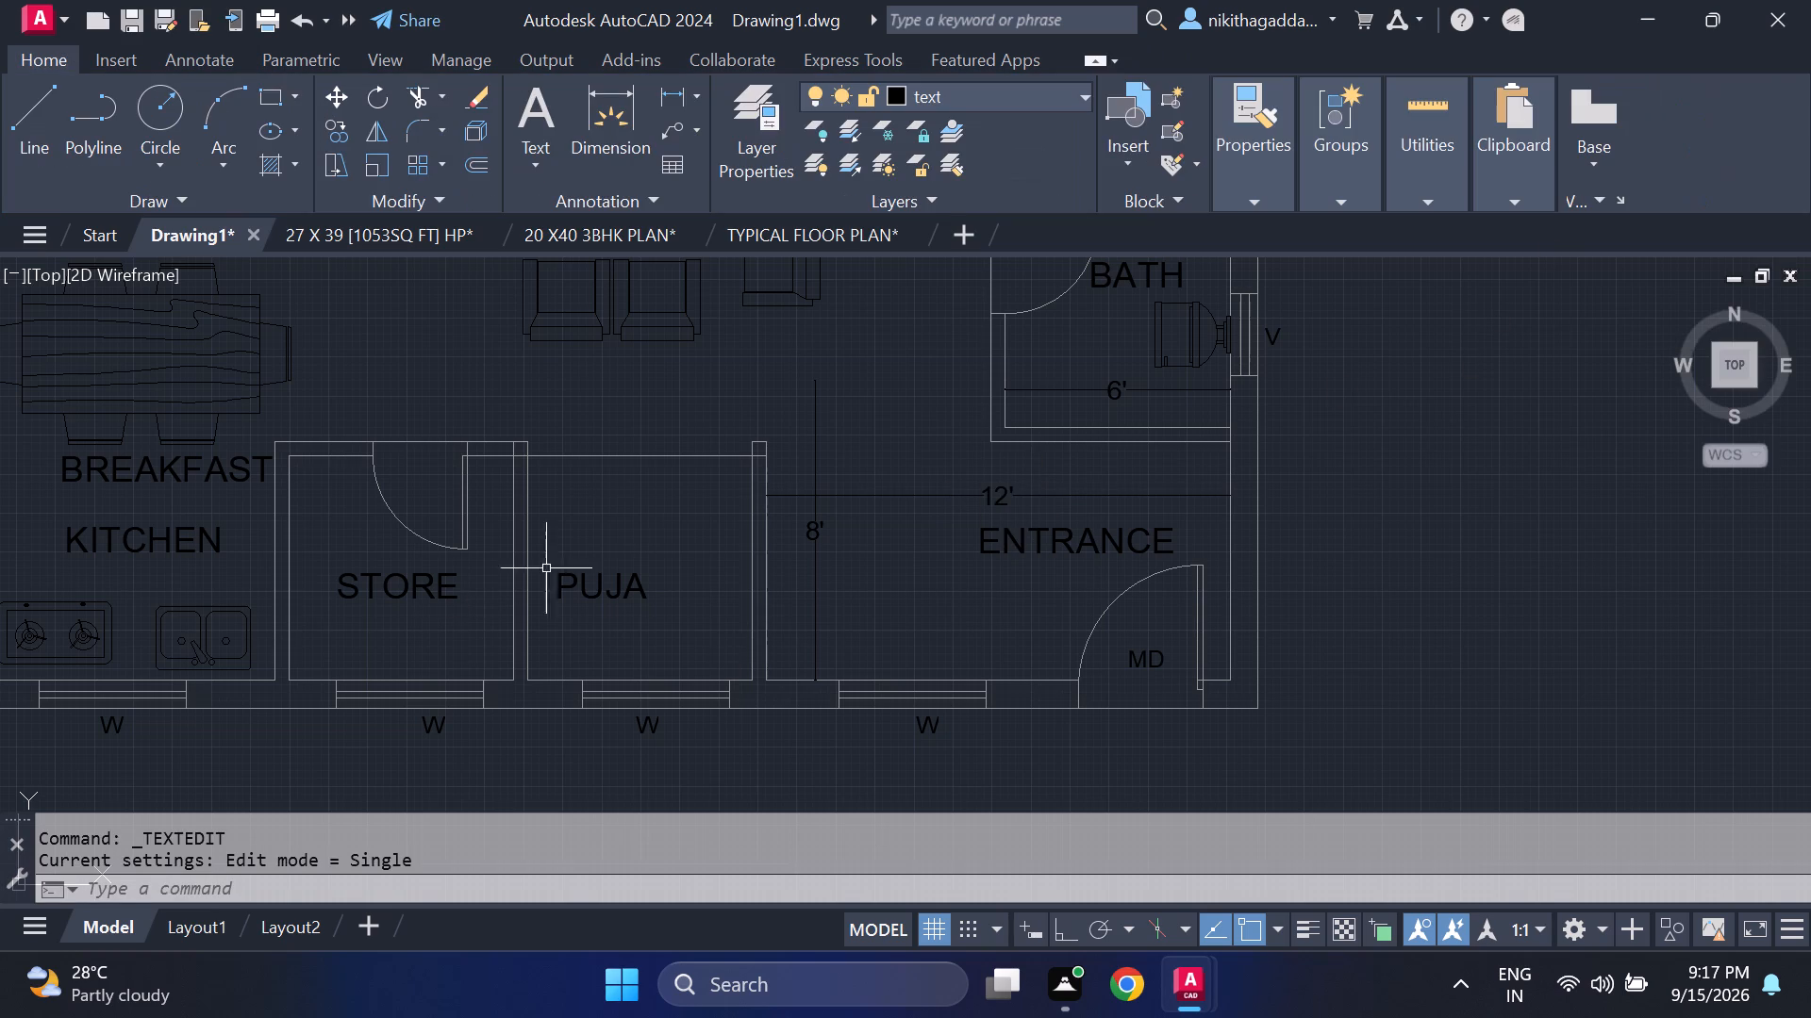
# Add a vertical linear dimension across the puja room's interior depth, near its west wall.
pyautogui.click(671, 90)
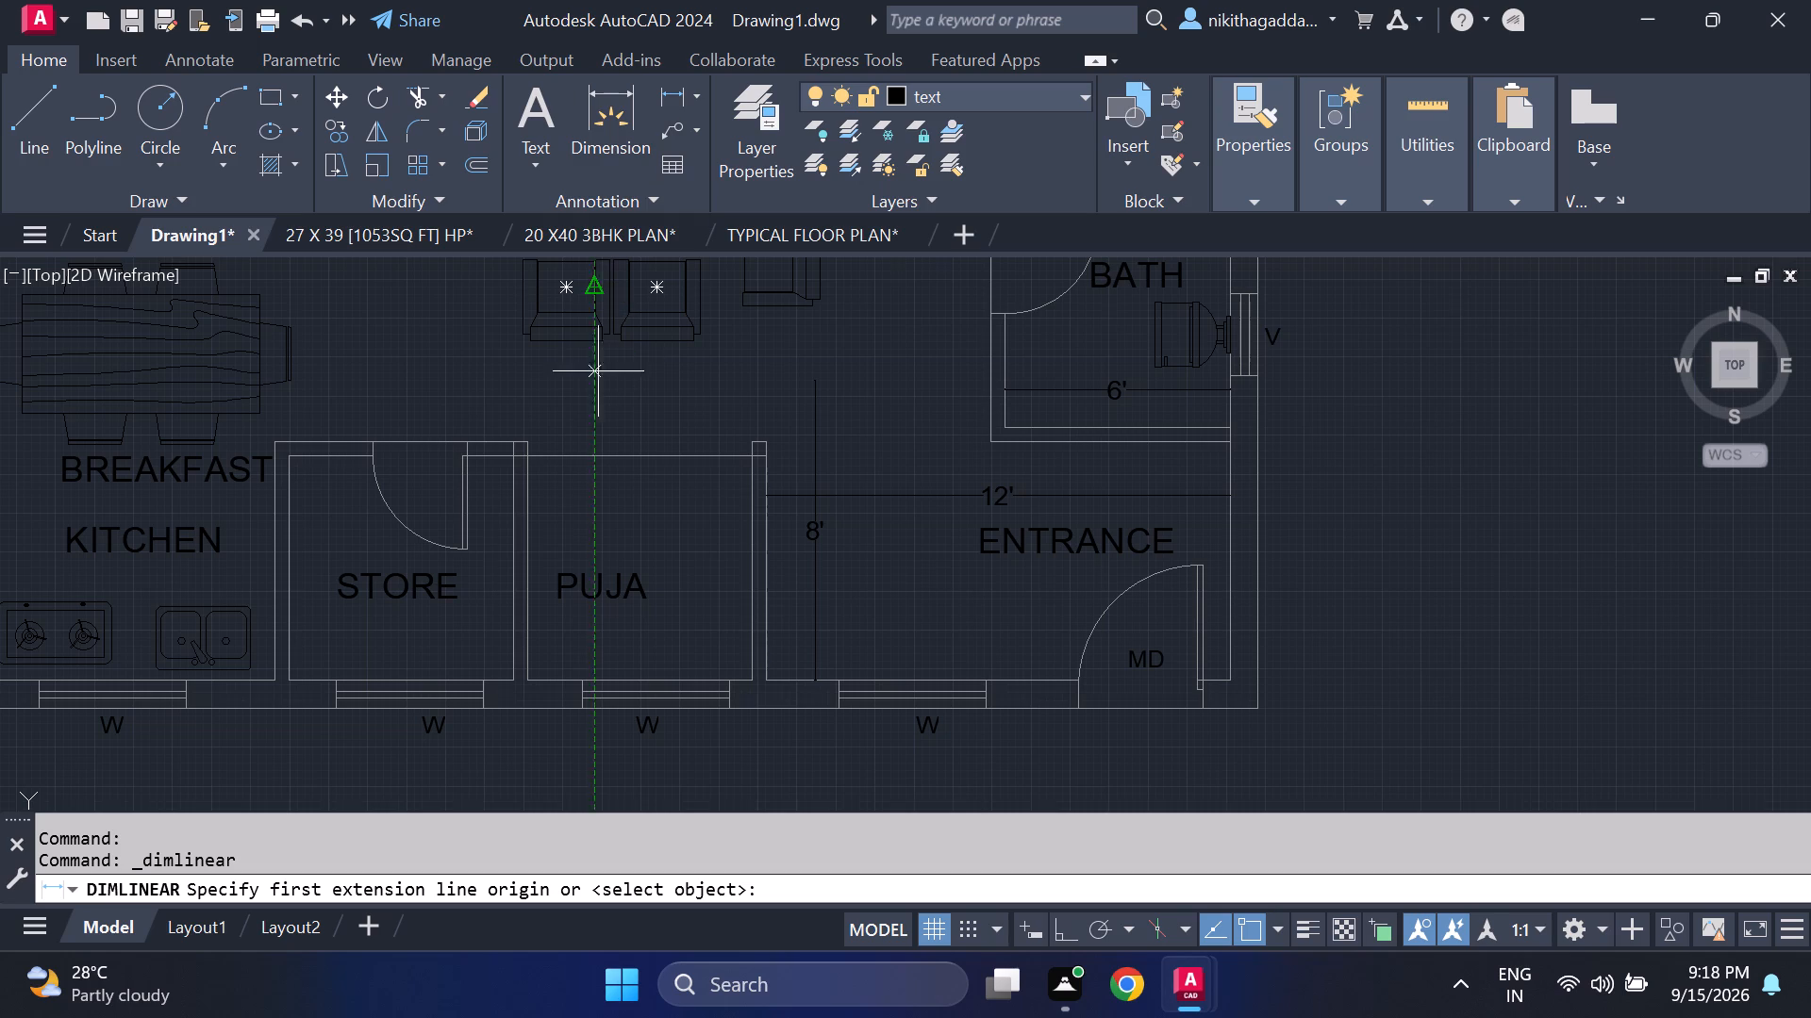
pyautogui.scroll(1, 551, 564)
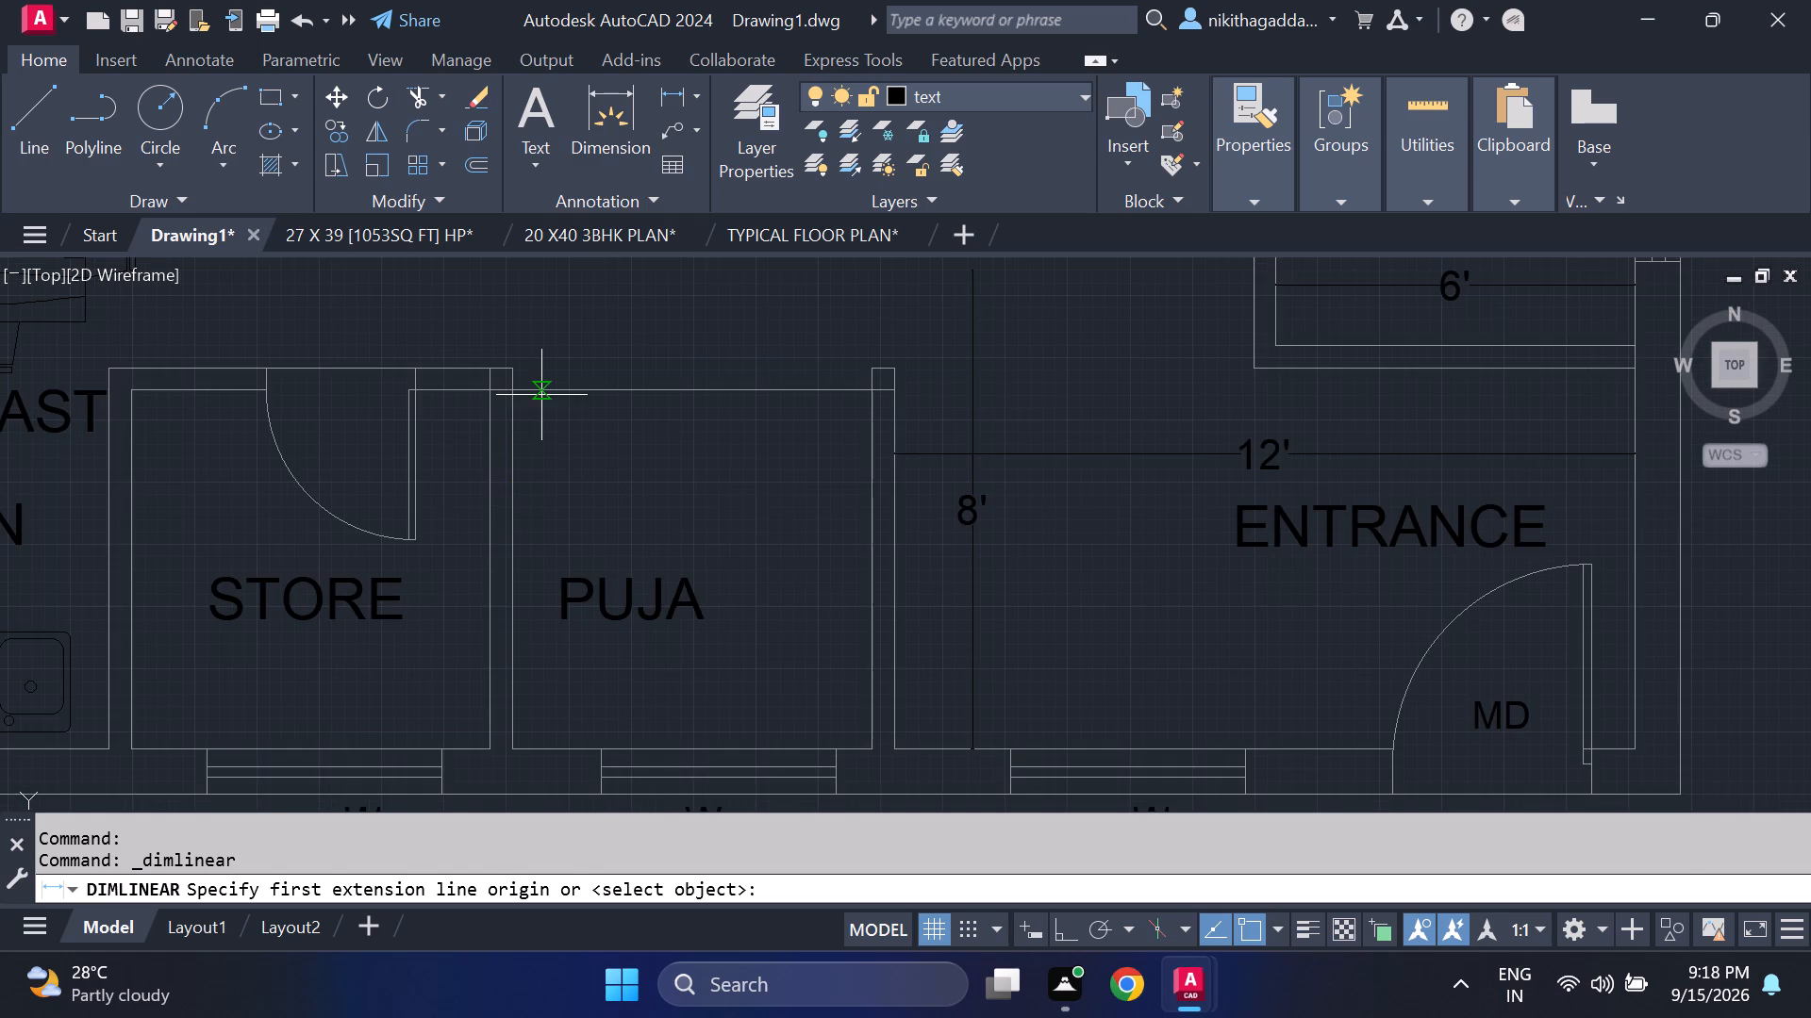
pyautogui.click(542, 395)
pyautogui.click(548, 758)
pyautogui.click(548, 758)
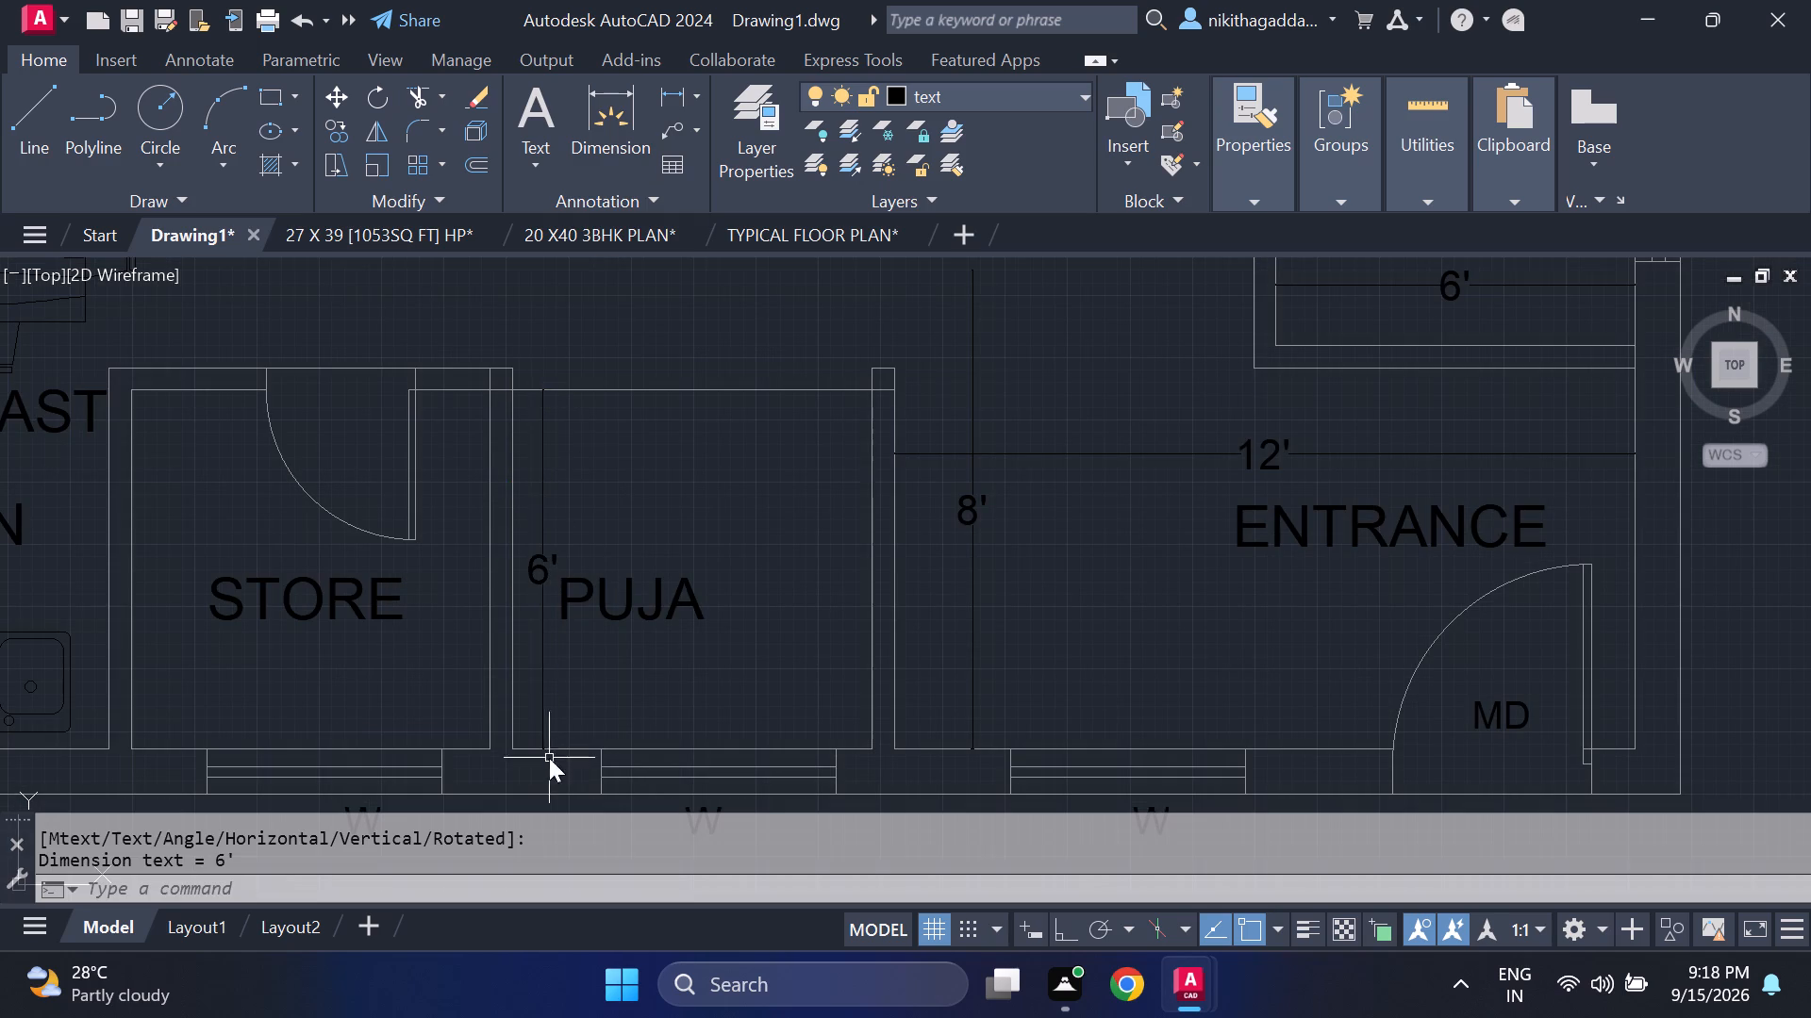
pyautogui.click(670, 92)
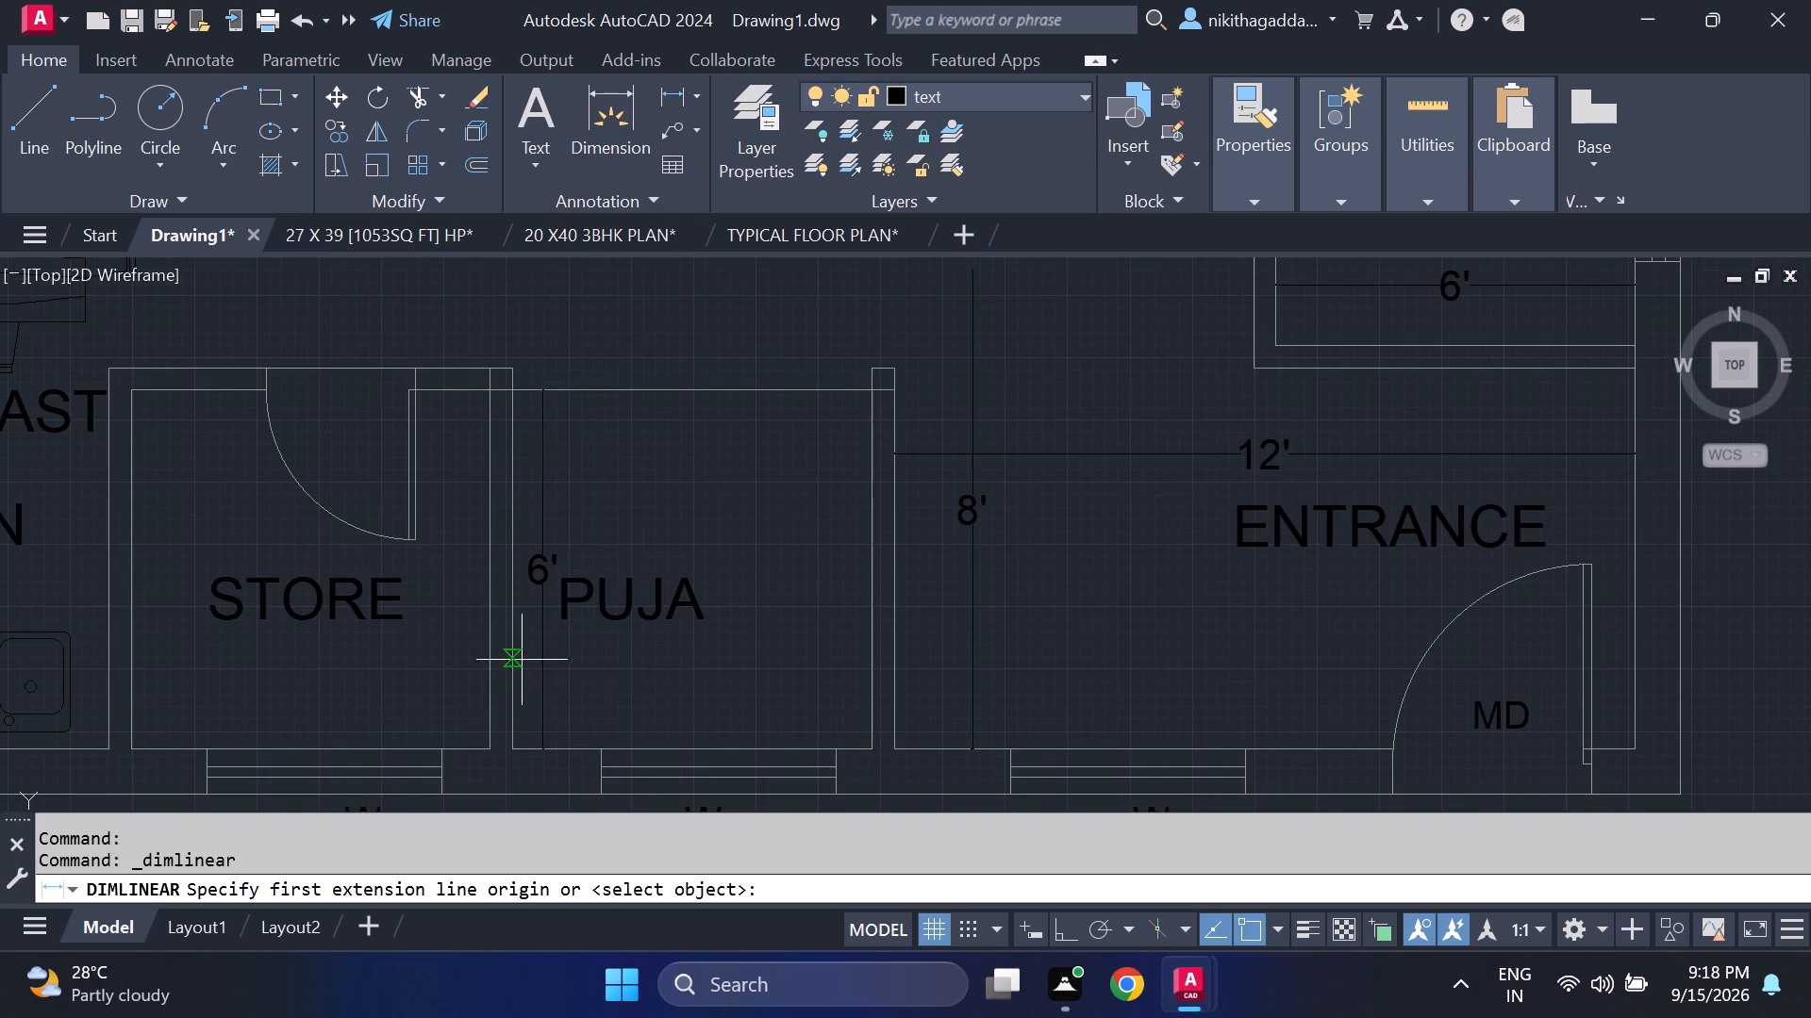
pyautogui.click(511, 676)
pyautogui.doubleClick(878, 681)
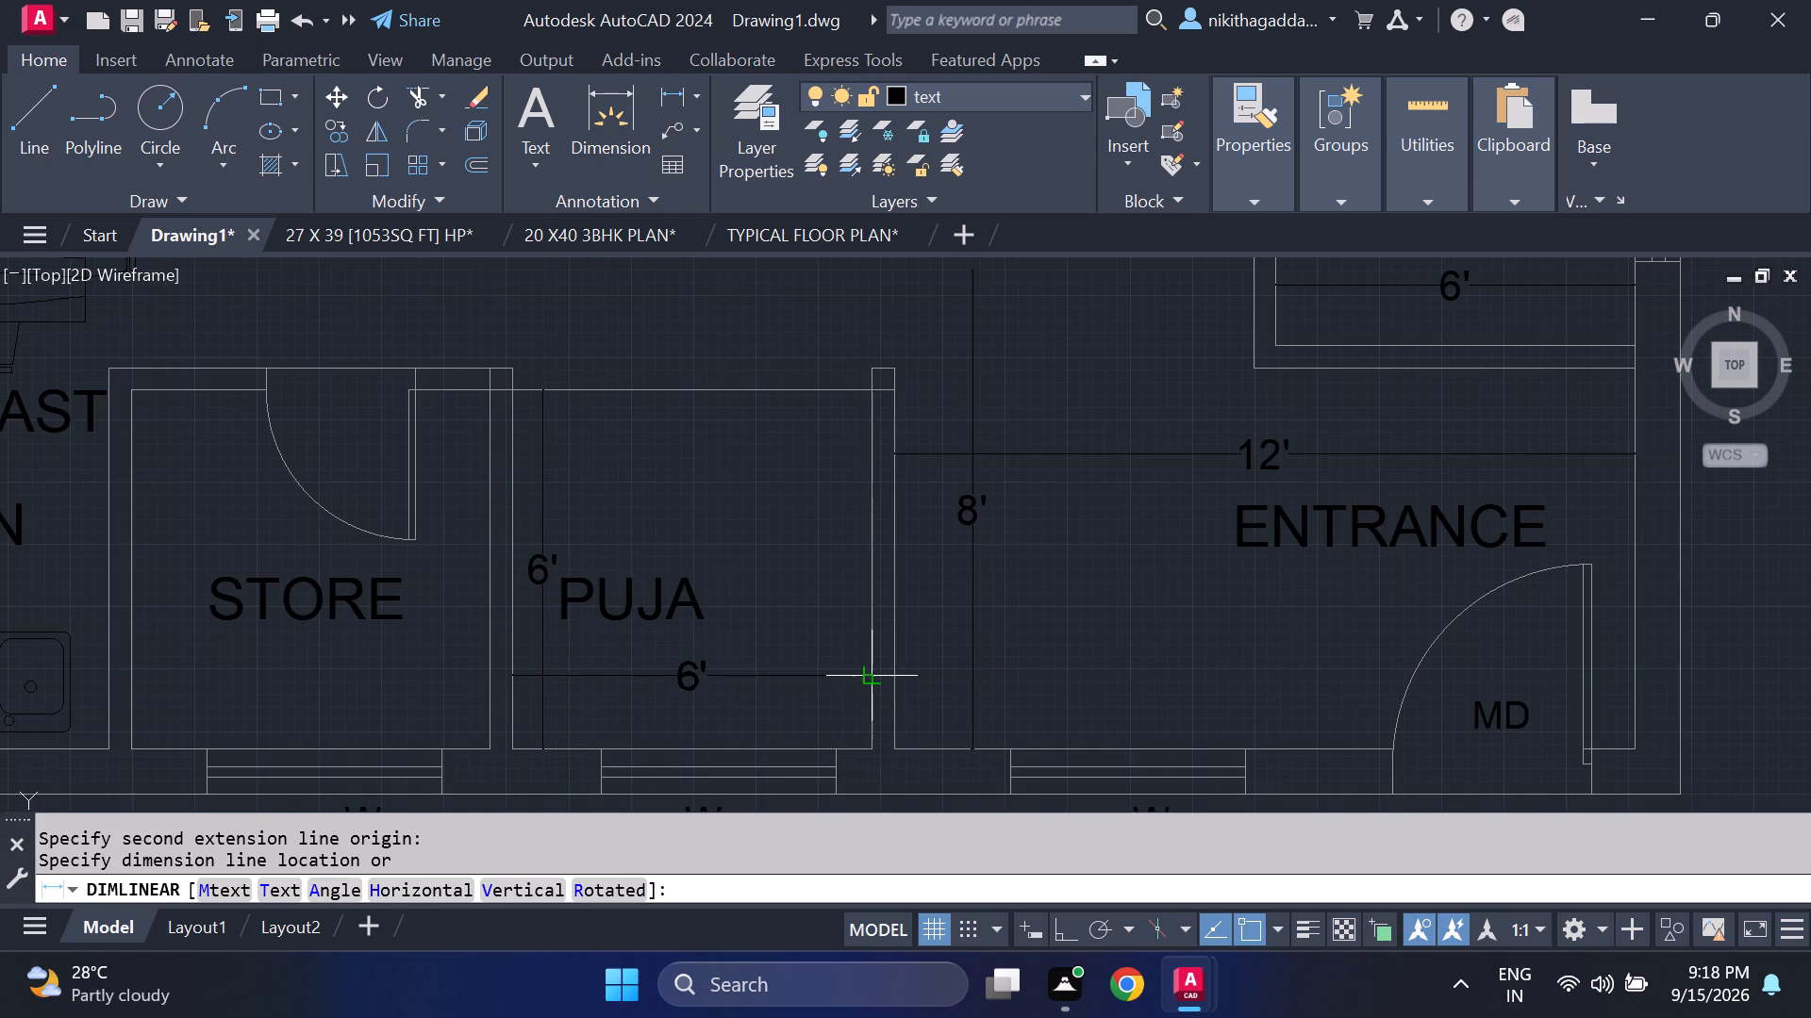
# Add a horizontal linear dimension across the puja room's interior width, just below its room label.
pyautogui.click(666, 99)
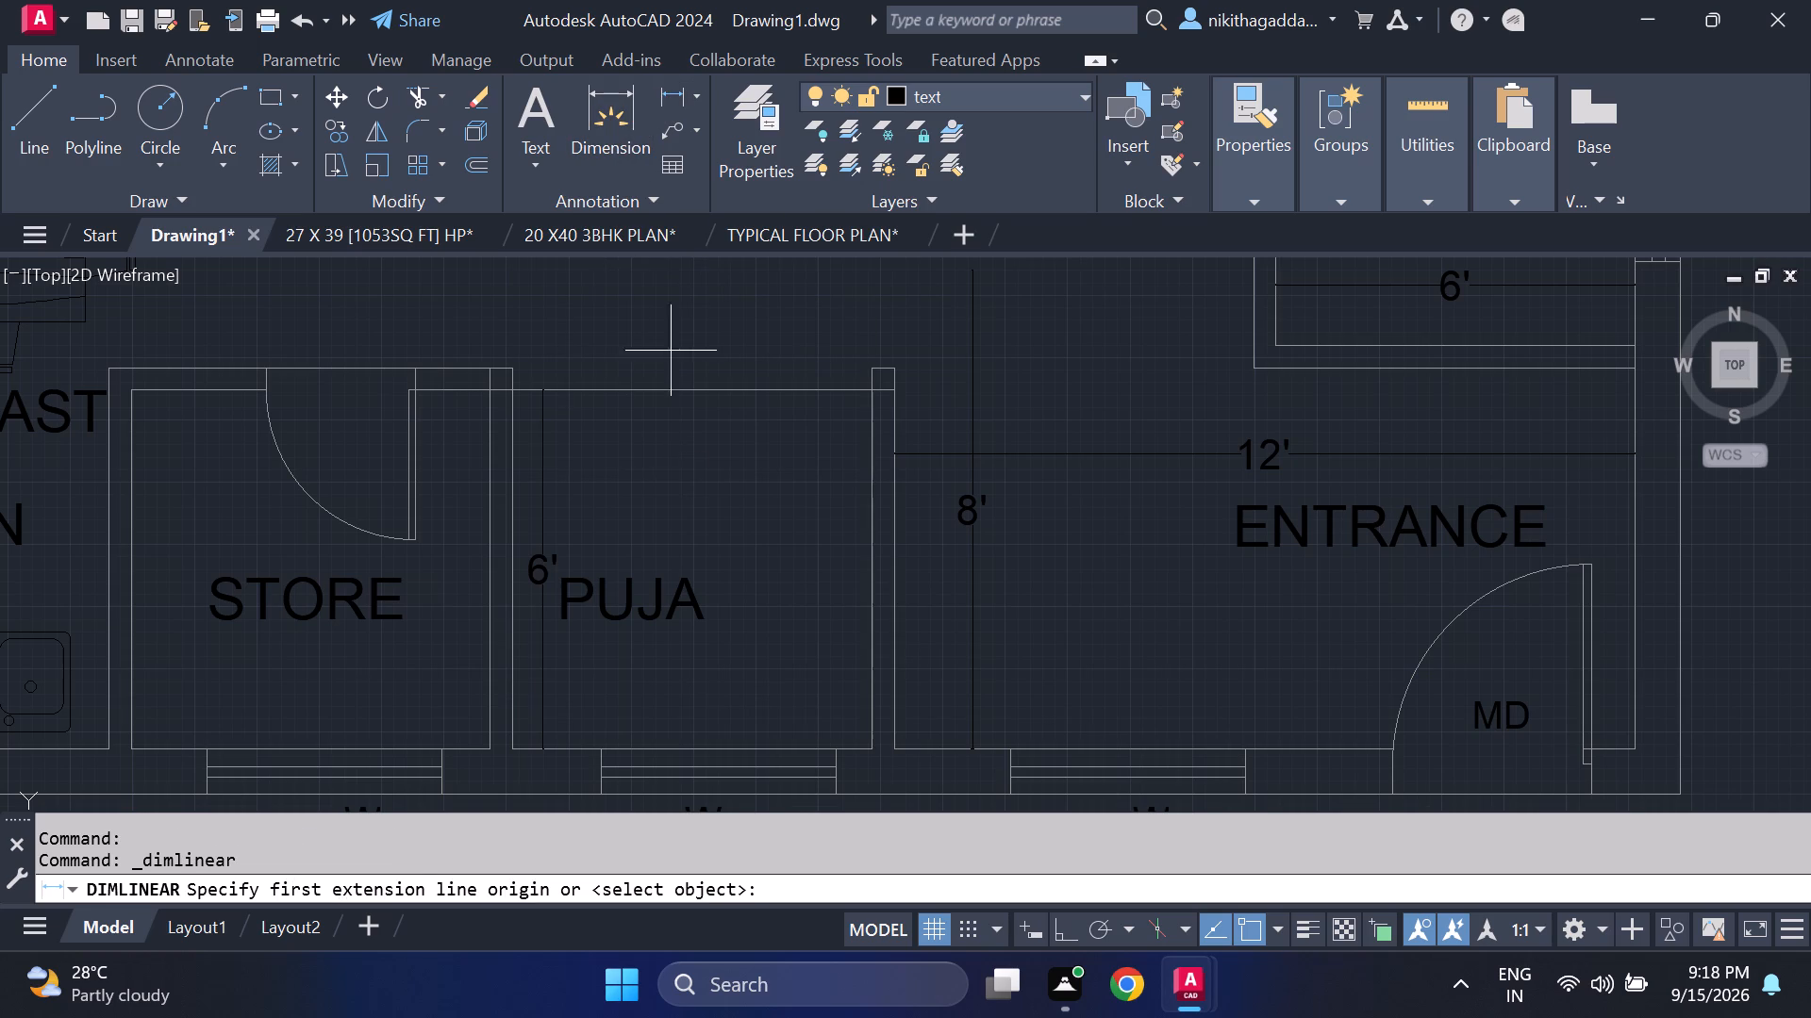
pyautogui.click(513, 657)
pyautogui.click(875, 654)
pyautogui.click(875, 654)
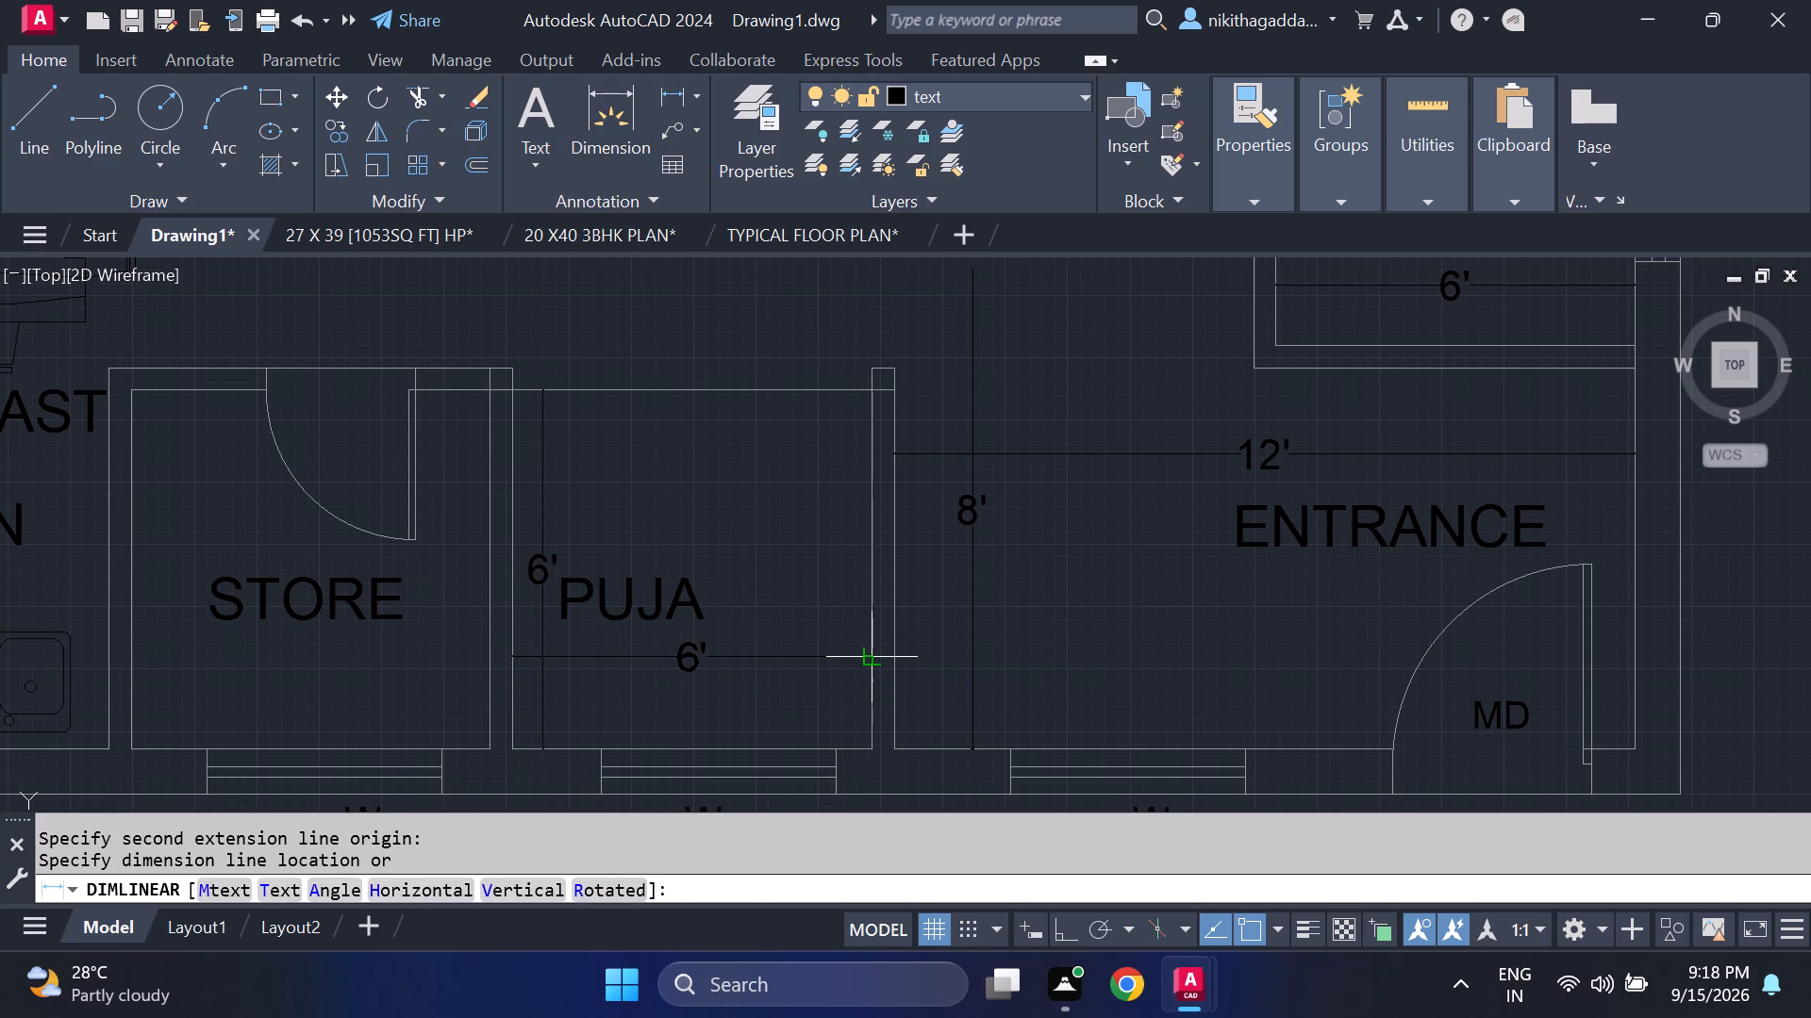
pyautogui.click(872, 666)
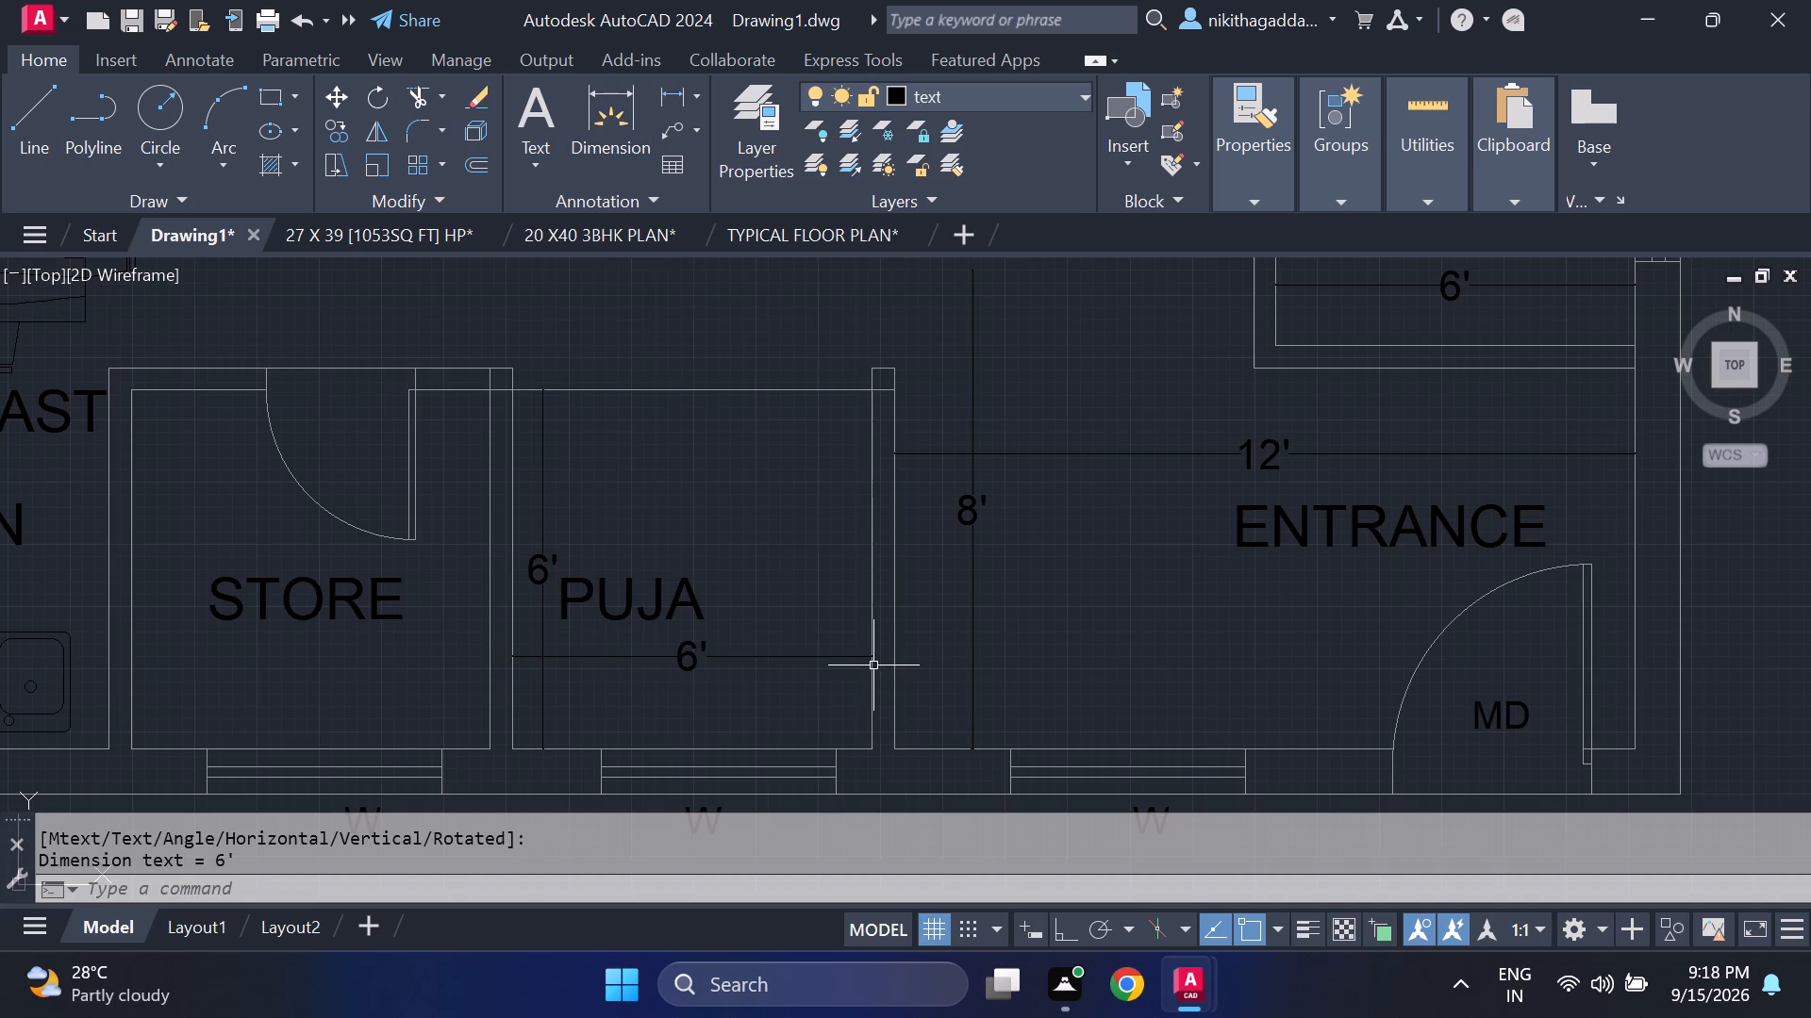
# Add a vertical linear dimension across the store room's interior depth, near its west wall.
pyautogui.click(673, 102)
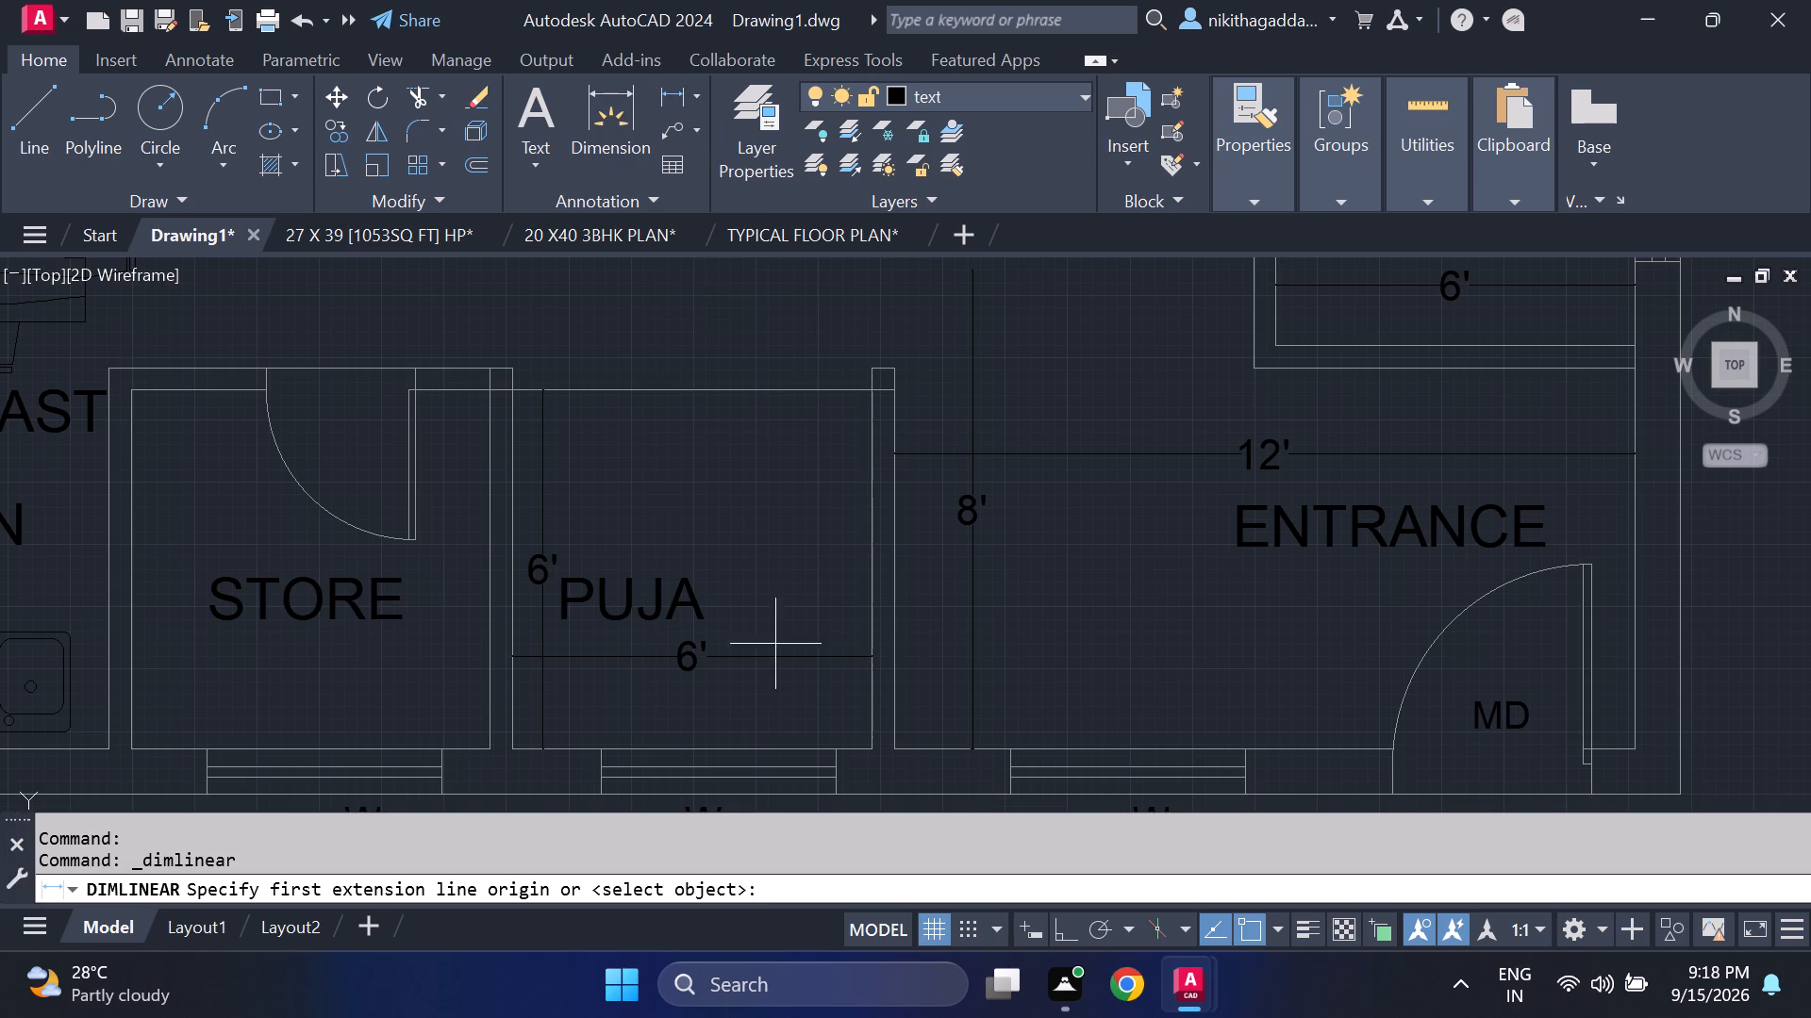
pyautogui.moveTo(778, 674); pyautogui.dragTo(1154, 568, button='middle')
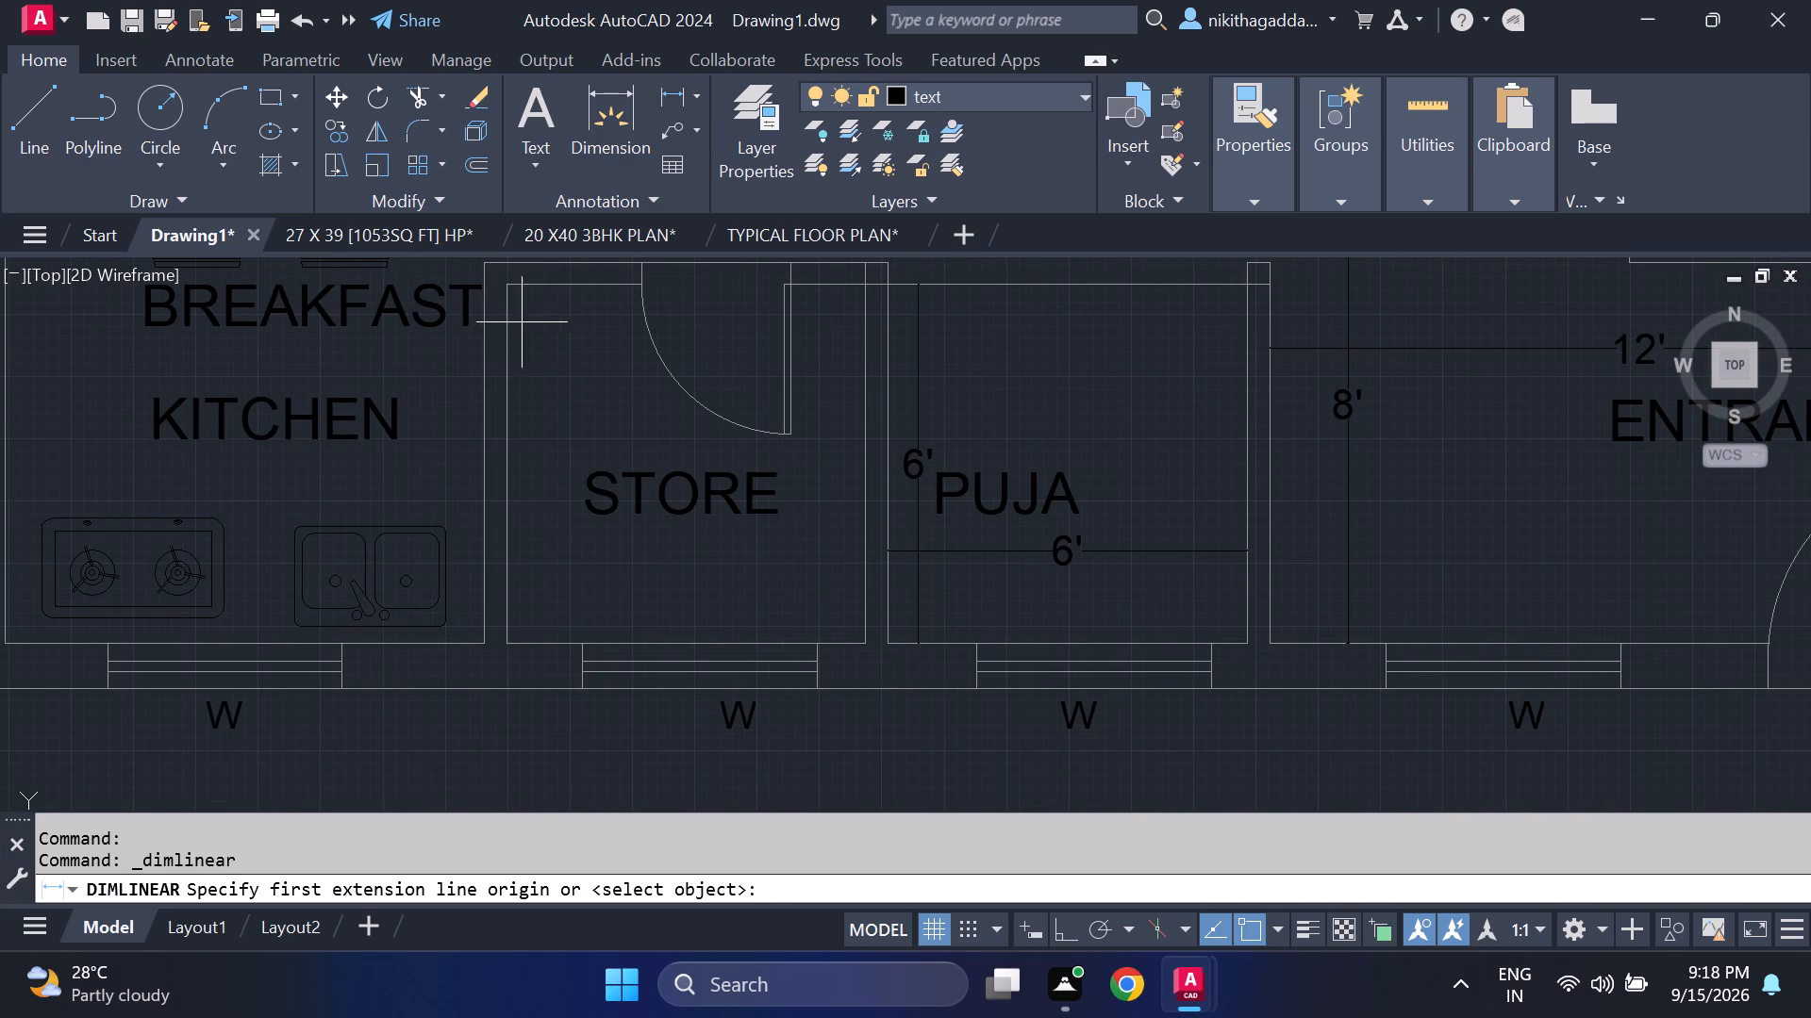
pyautogui.click(532, 293)
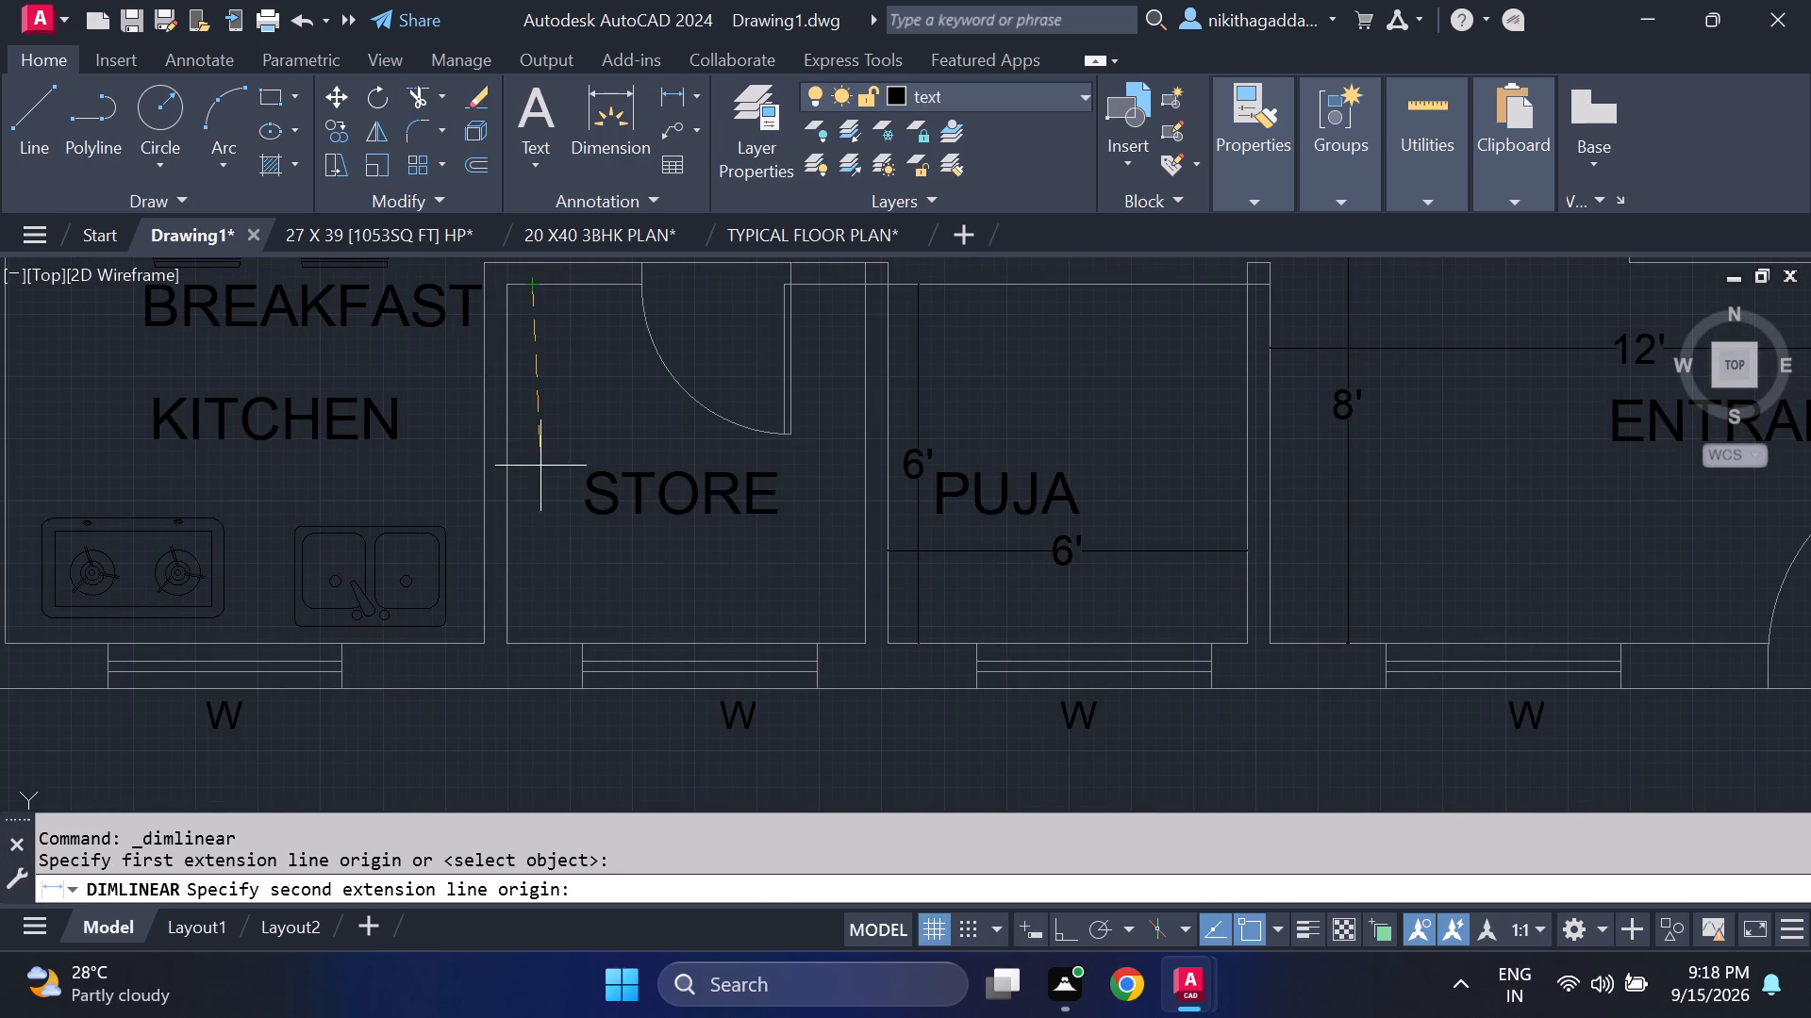
pyautogui.click(531, 643)
pyautogui.click(531, 643)
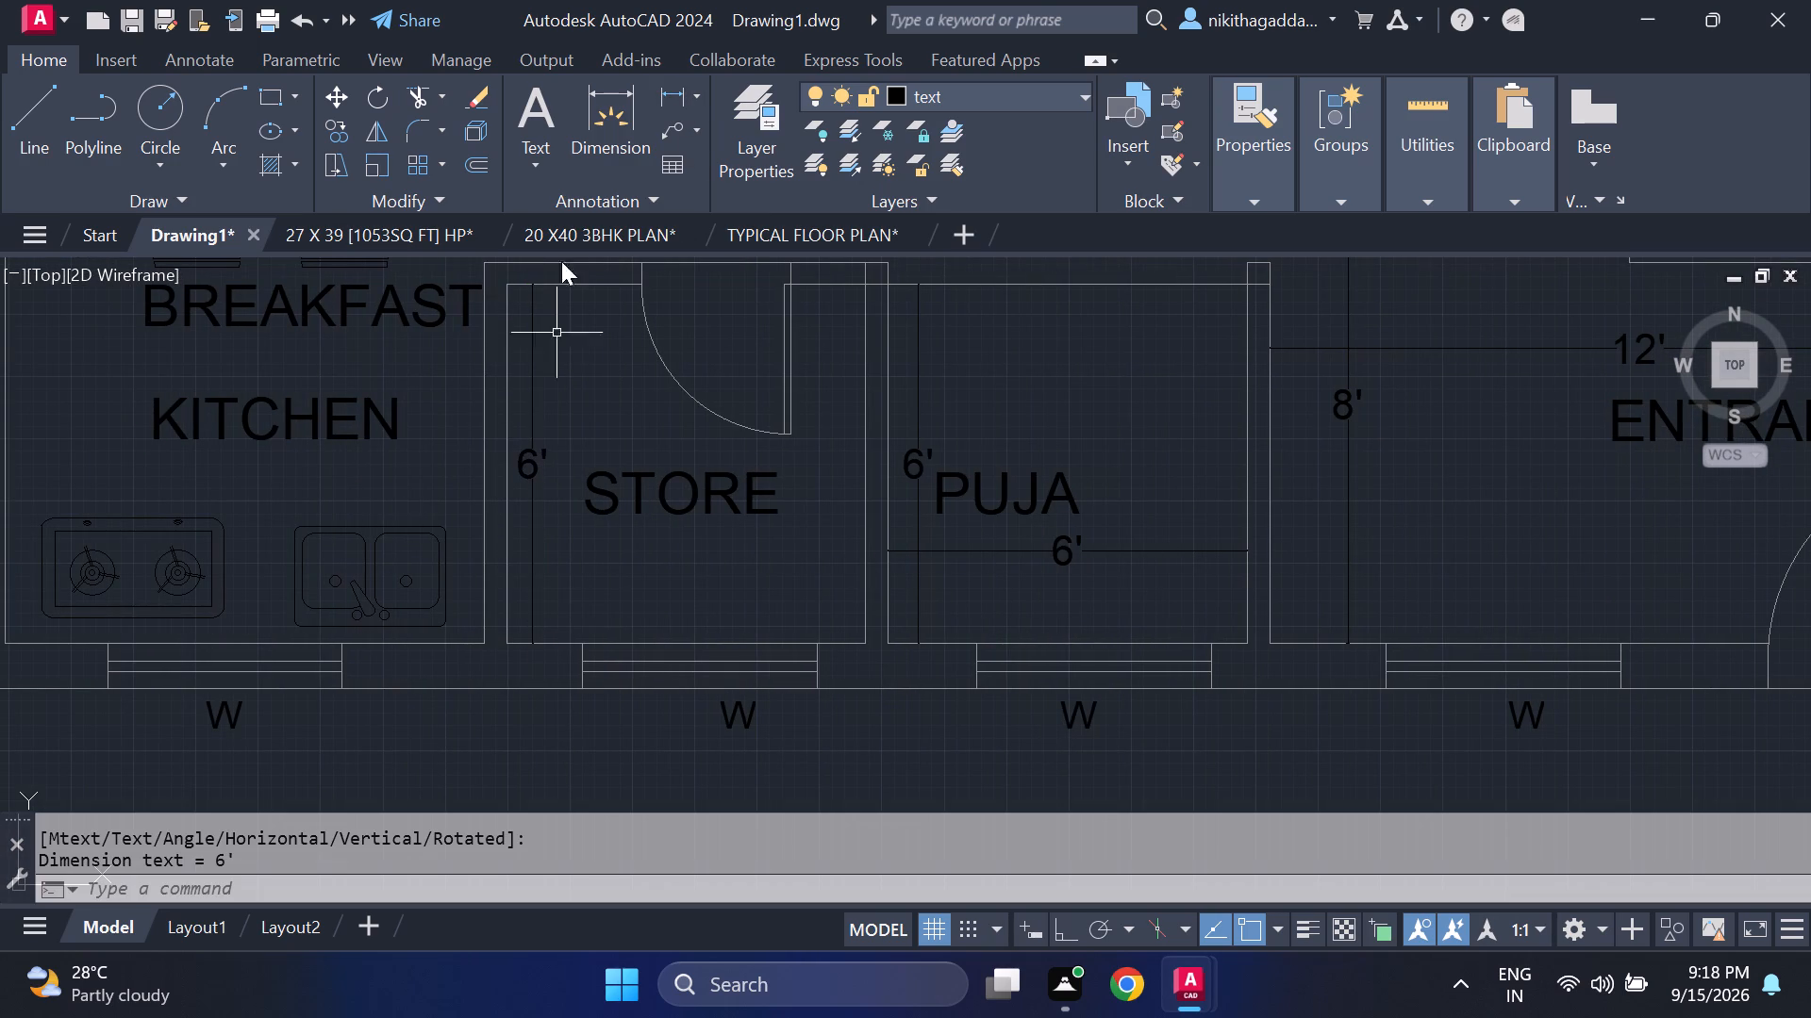
# Add a horizontal linear dimension across the store room's interior width, just below its room label.
pyautogui.click(672, 99)
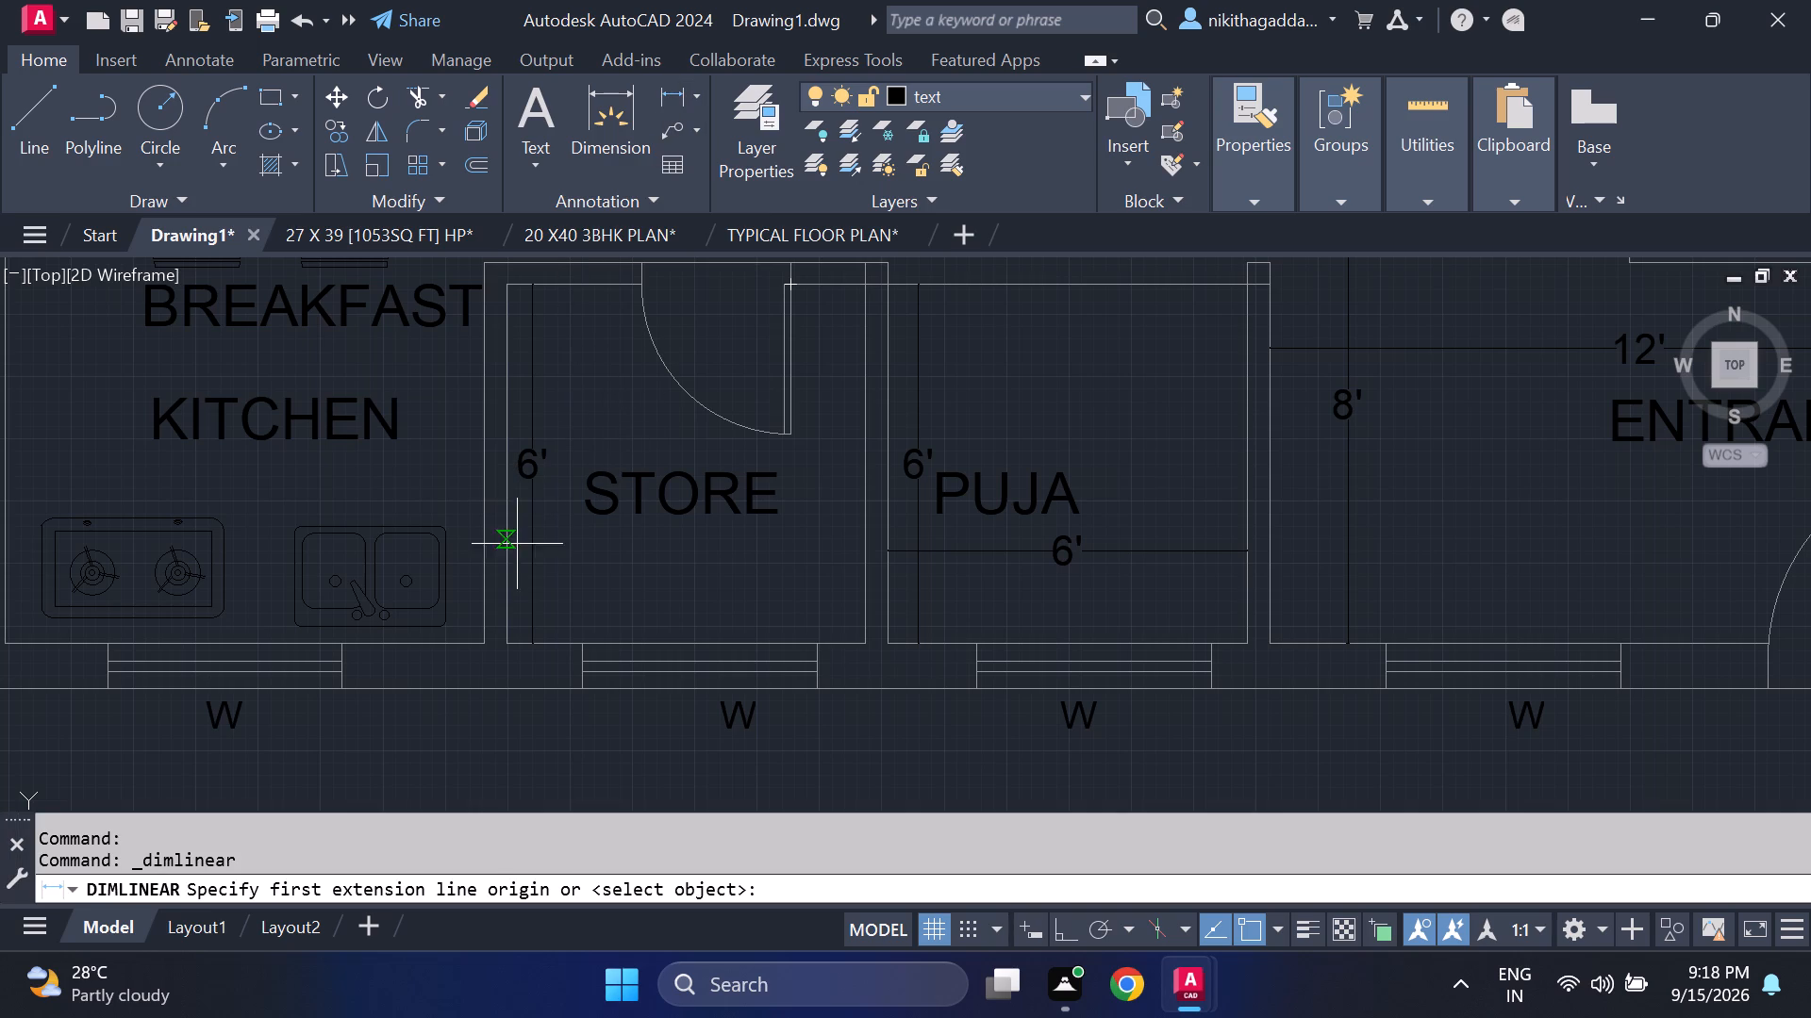
pyautogui.click(509, 563)
pyautogui.click(867, 562)
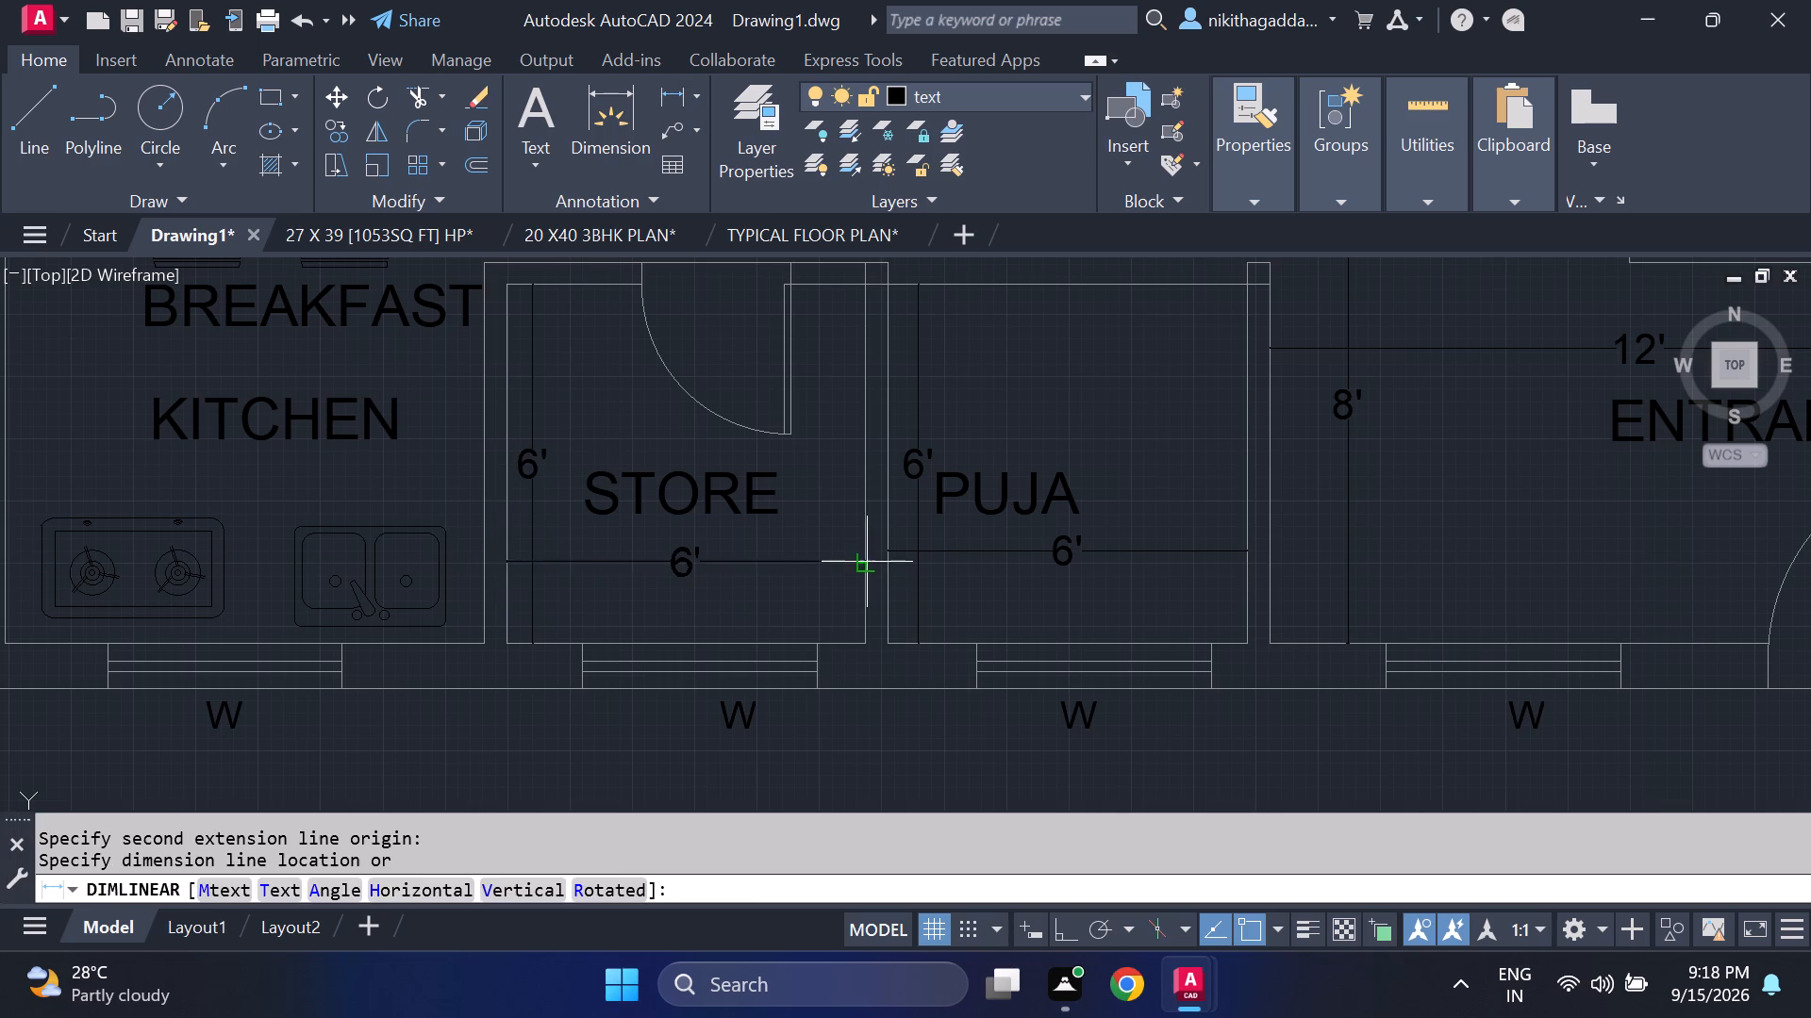
pyautogui.click(867, 562)
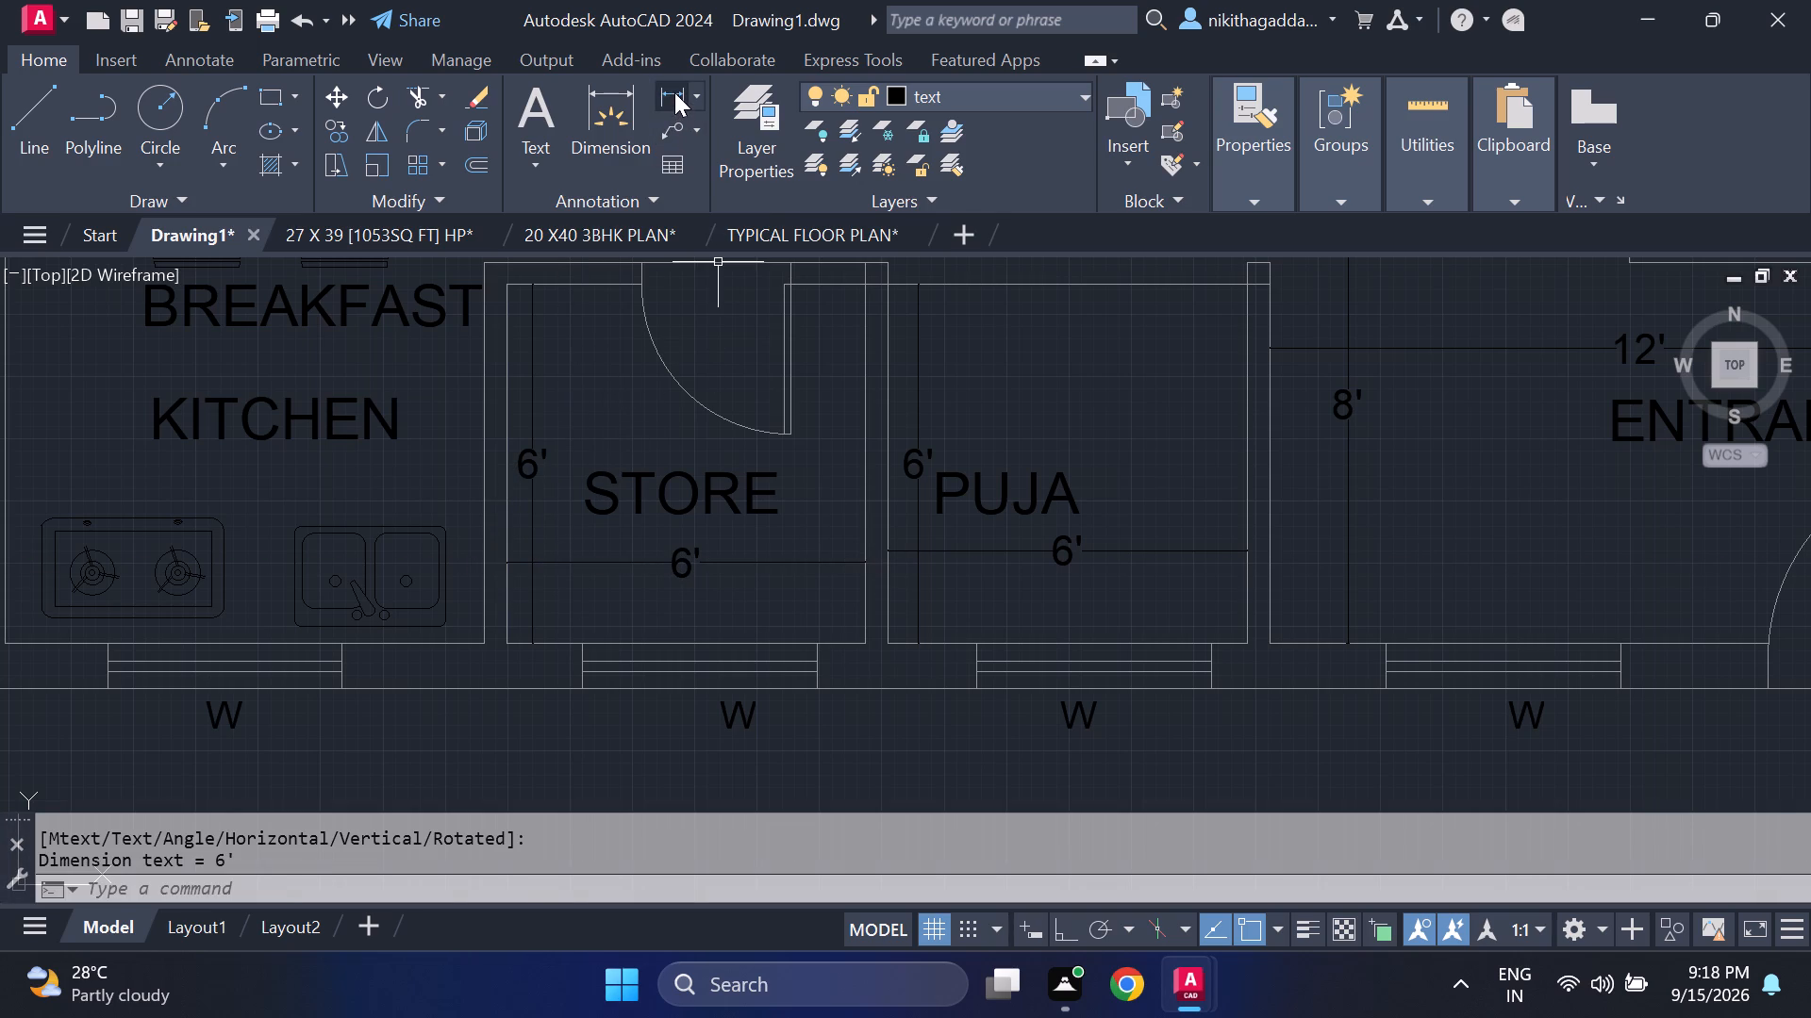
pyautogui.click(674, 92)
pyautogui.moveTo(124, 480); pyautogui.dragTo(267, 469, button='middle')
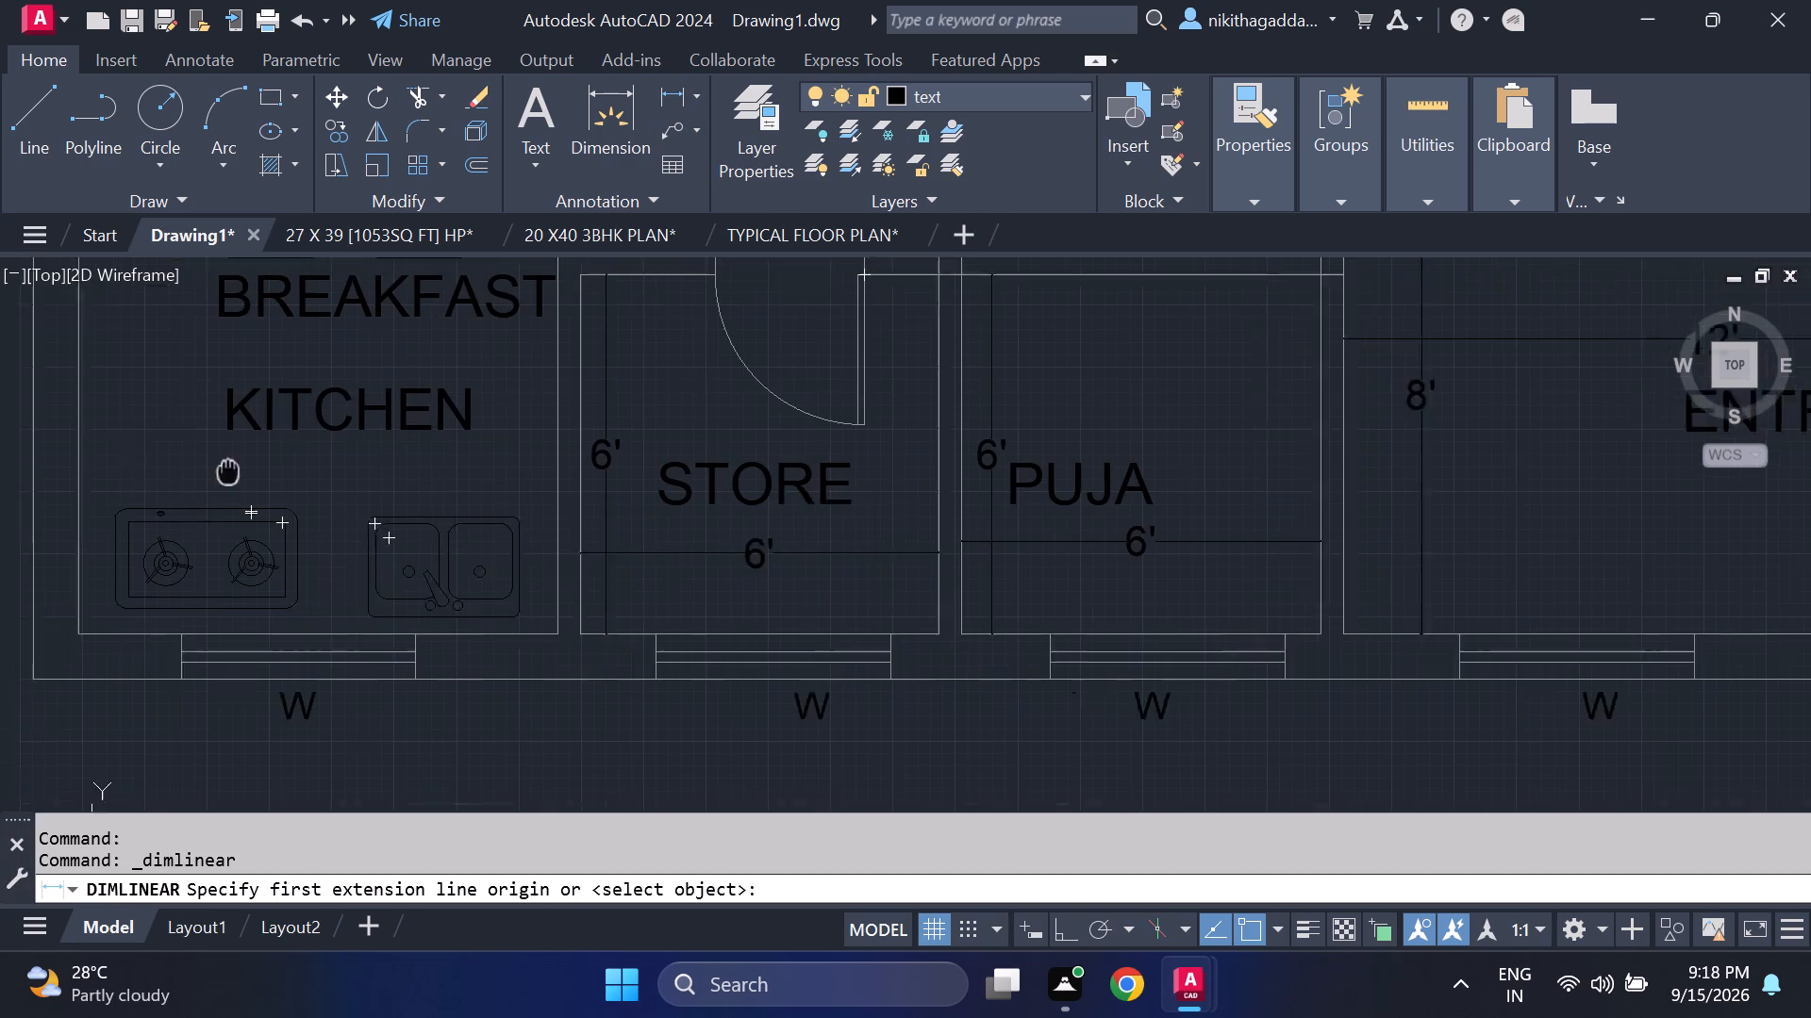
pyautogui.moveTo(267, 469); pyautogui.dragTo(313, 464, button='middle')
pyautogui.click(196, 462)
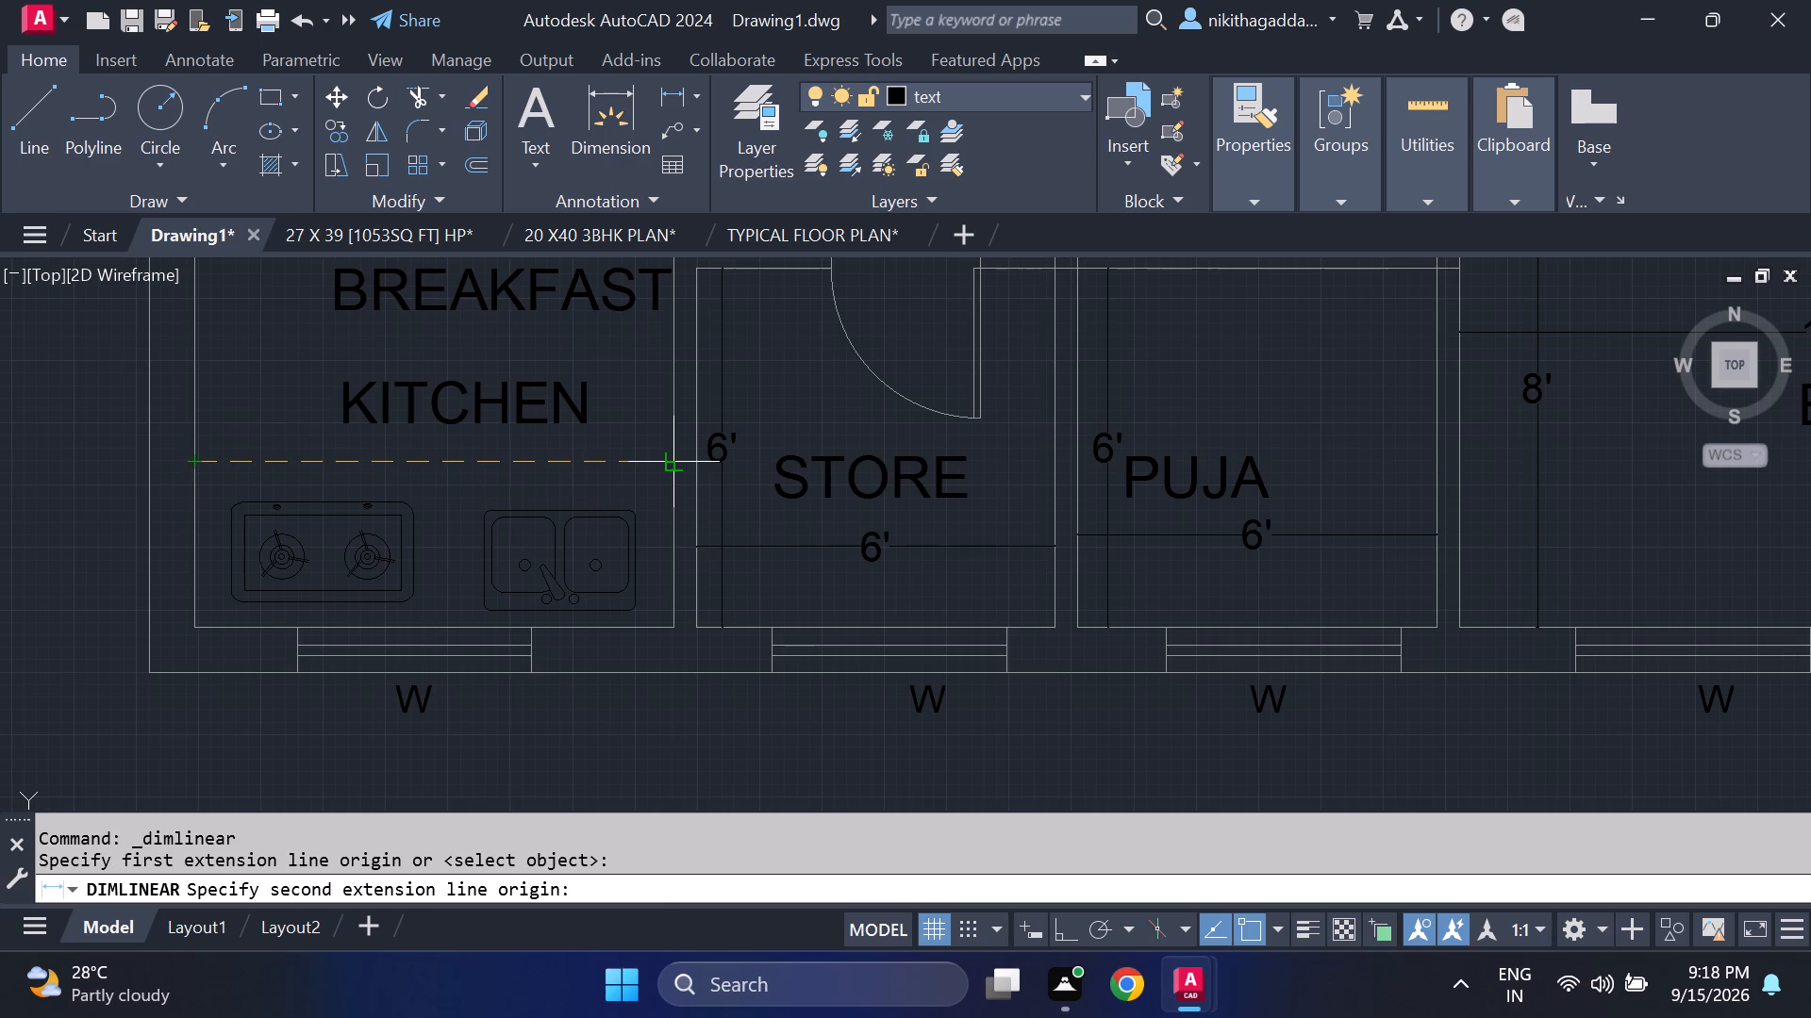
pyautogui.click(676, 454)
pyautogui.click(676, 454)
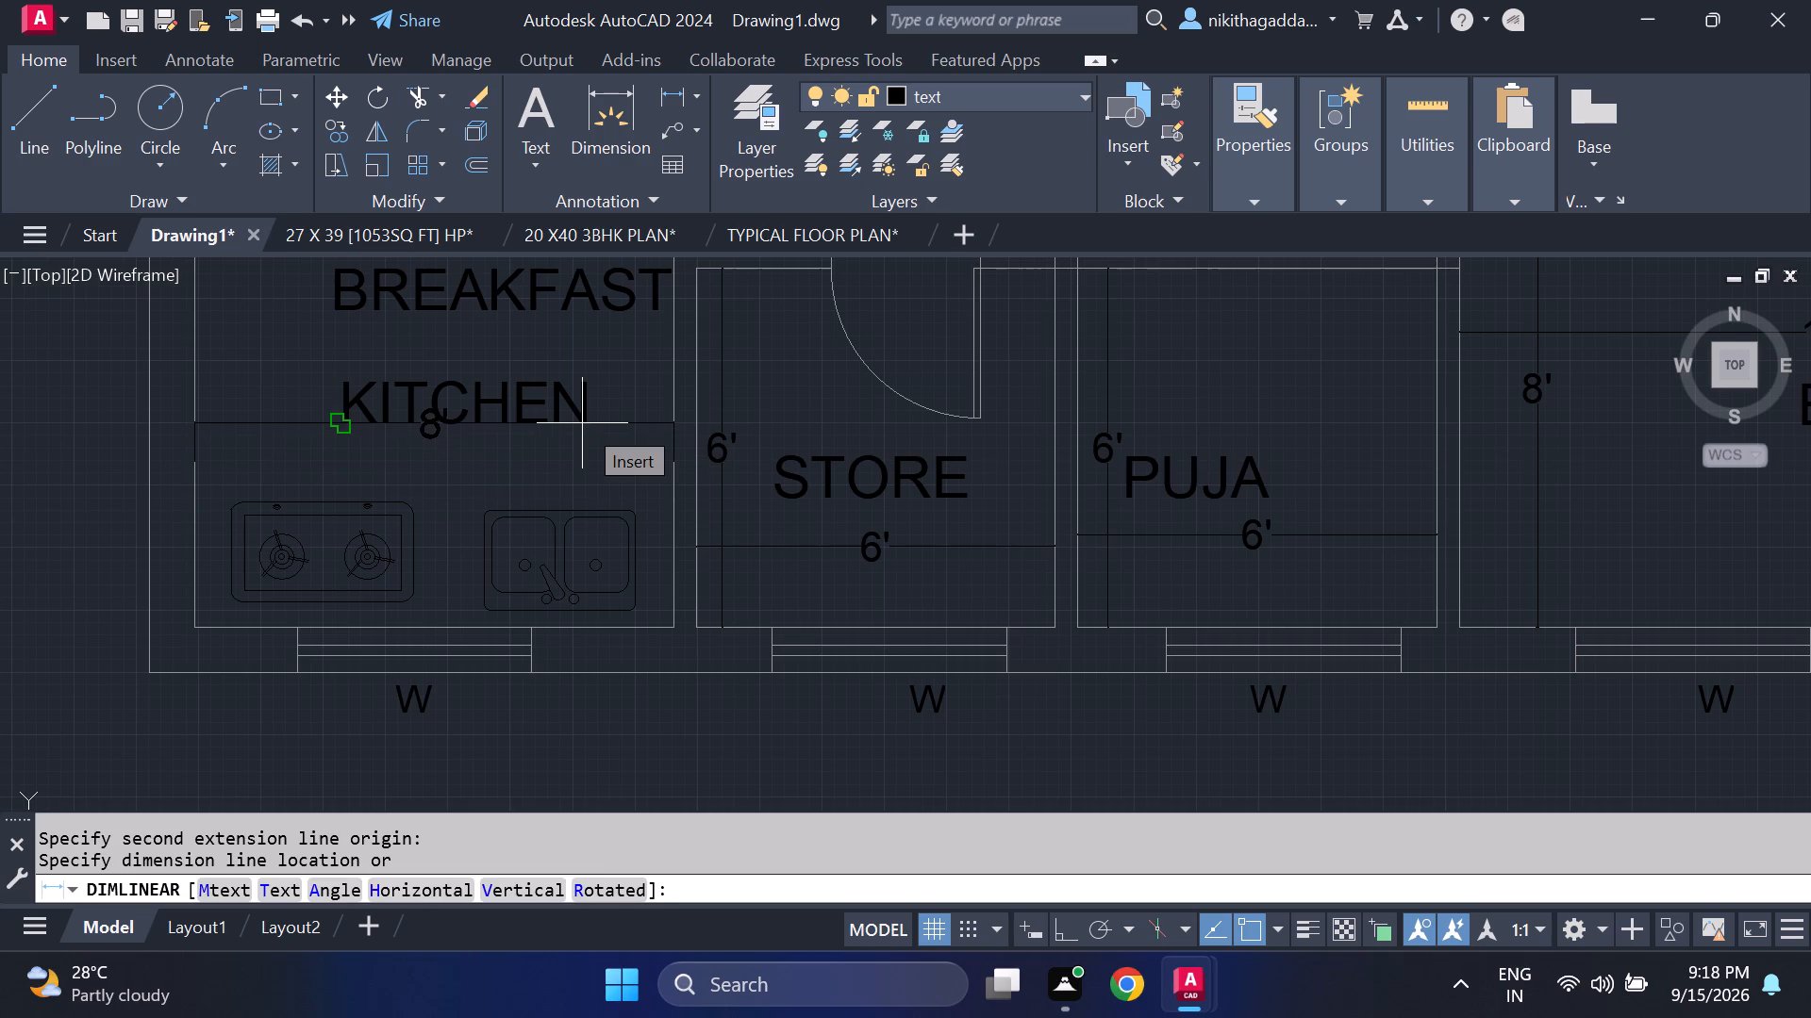
# Add a horizontal linear dimension across the great room's width, from the staircase's east edge to the bath wall, above the seating.
pyautogui.scroll(-2, 582, 423)
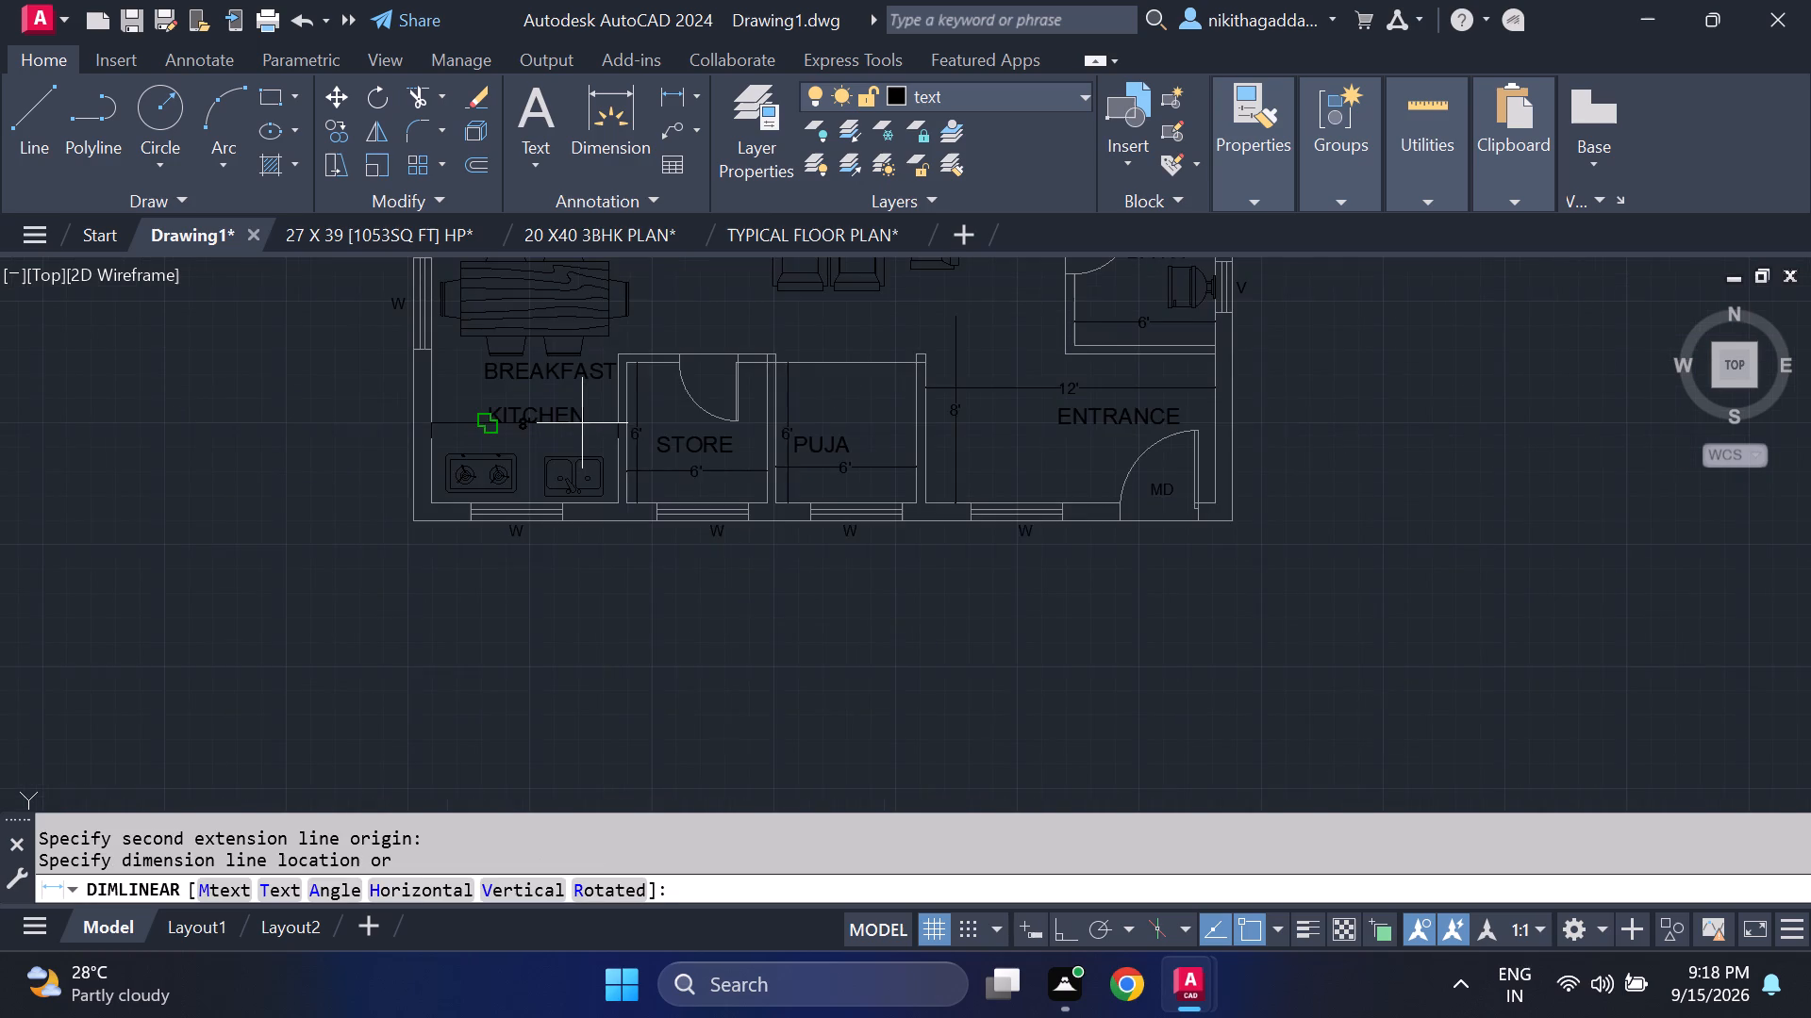
pyautogui.moveTo(582, 423); pyautogui.dragTo(579, 607, button='middle')
pyautogui.click(674, 95)
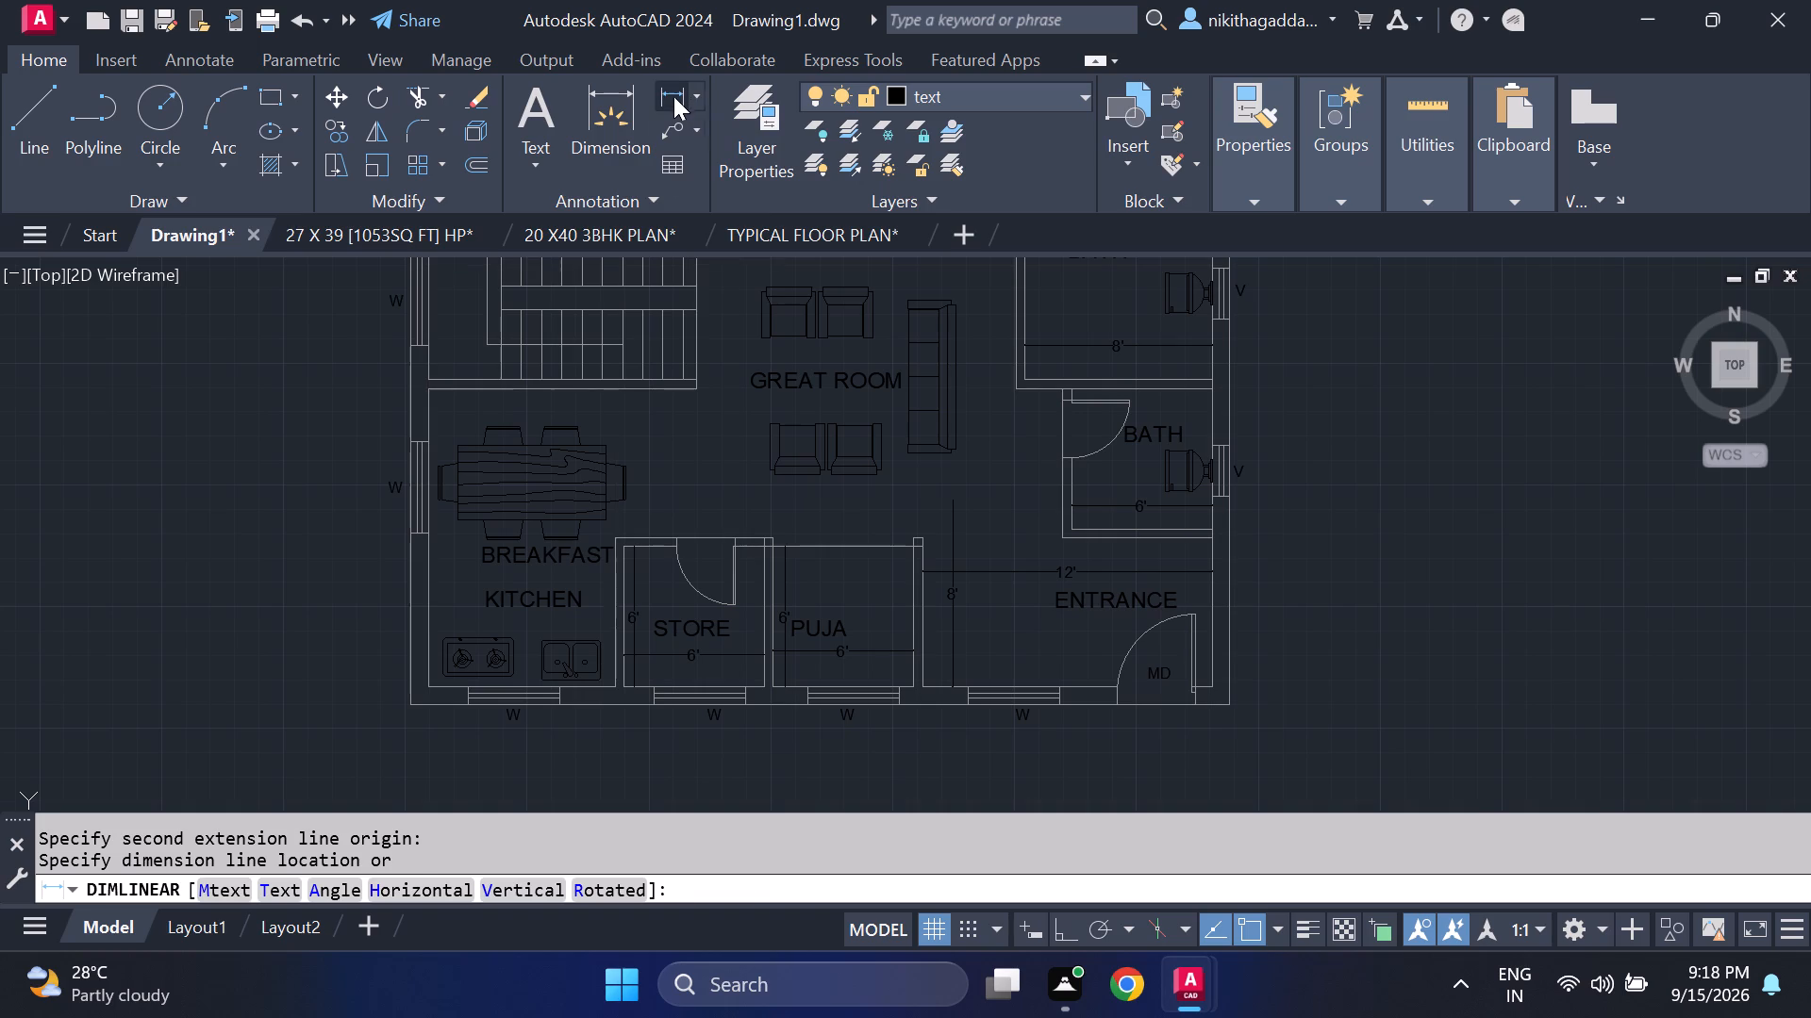
pyautogui.moveTo(747, 519); pyautogui.dragTo(739, 702, button='middle')
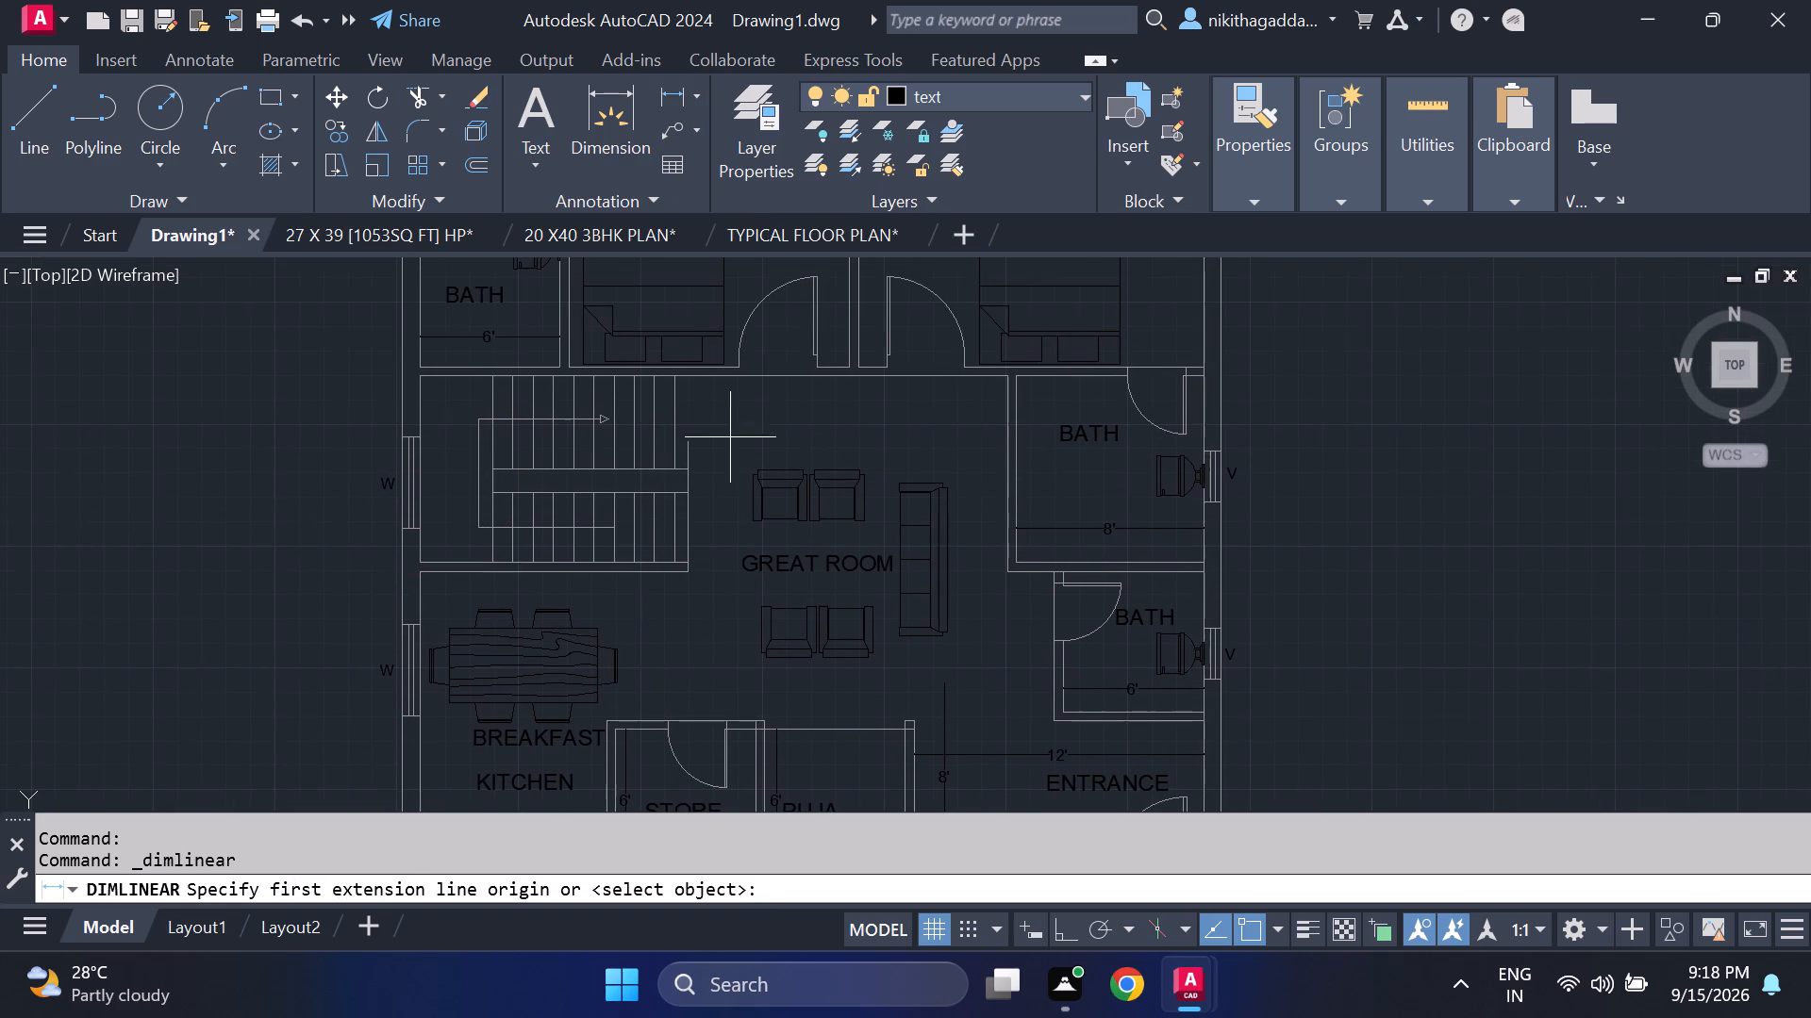
pyautogui.scroll(1, 735, 412)
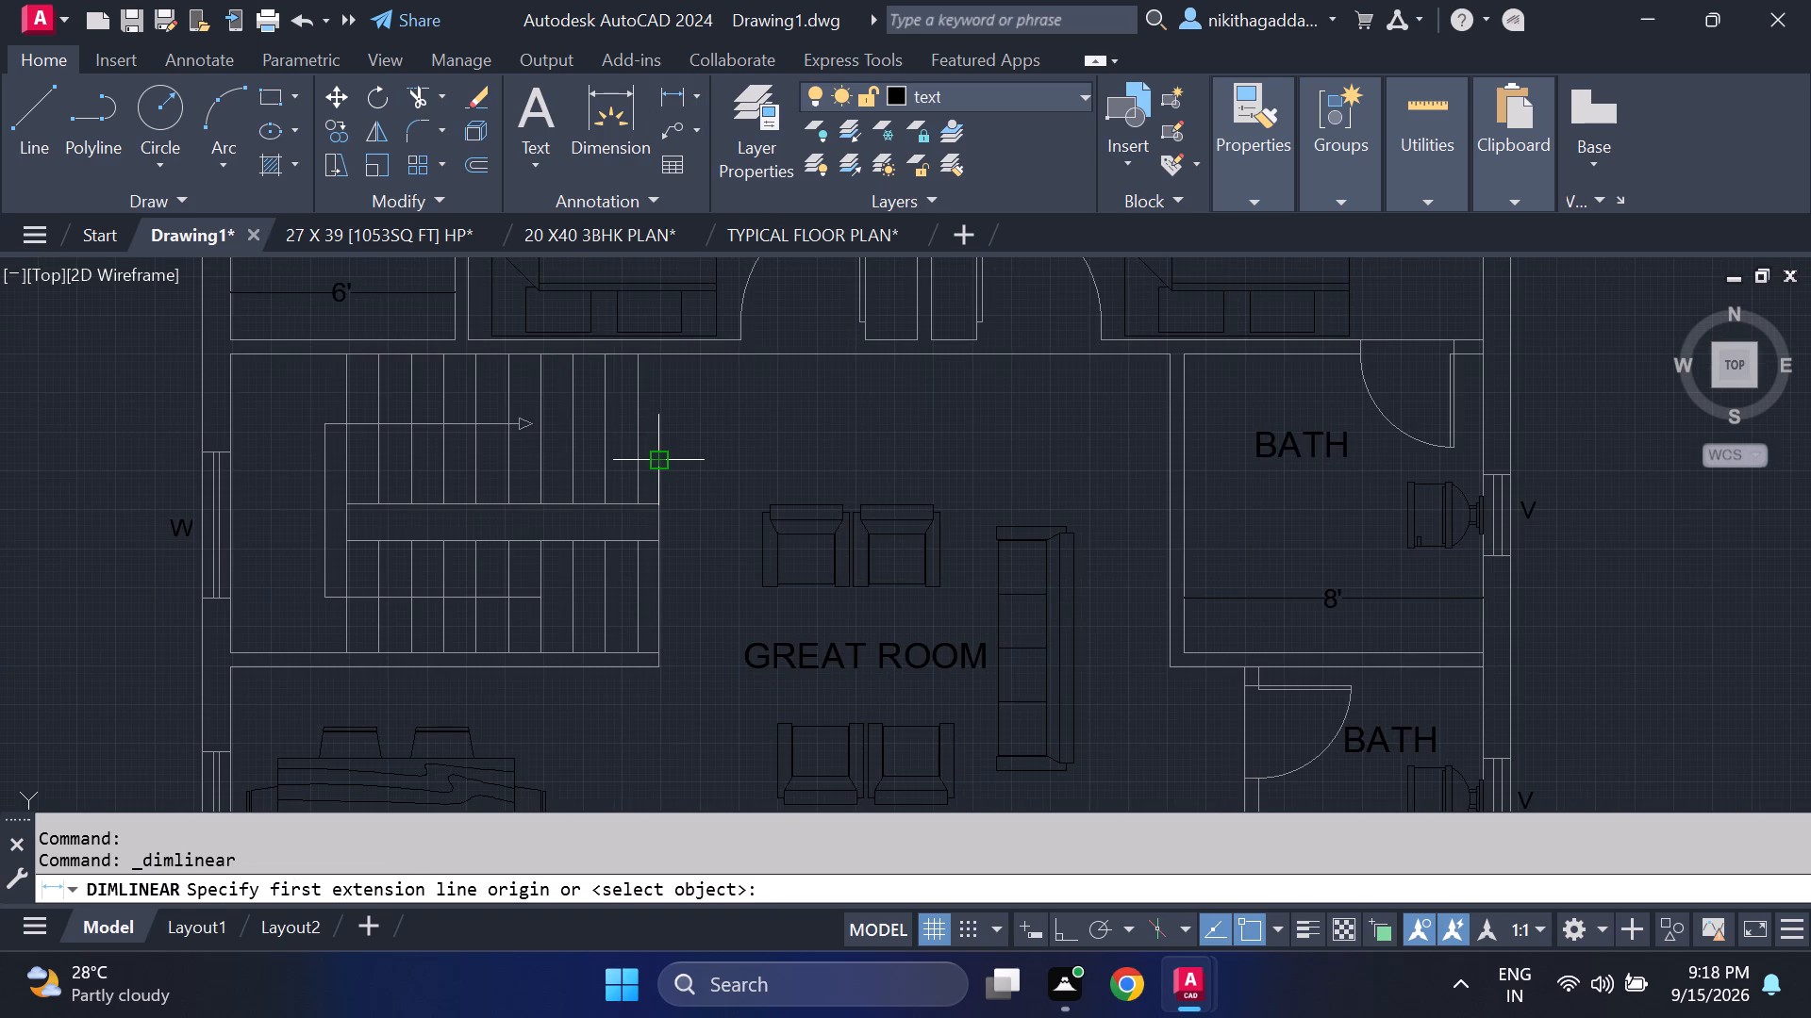
pyautogui.click(669, 417)
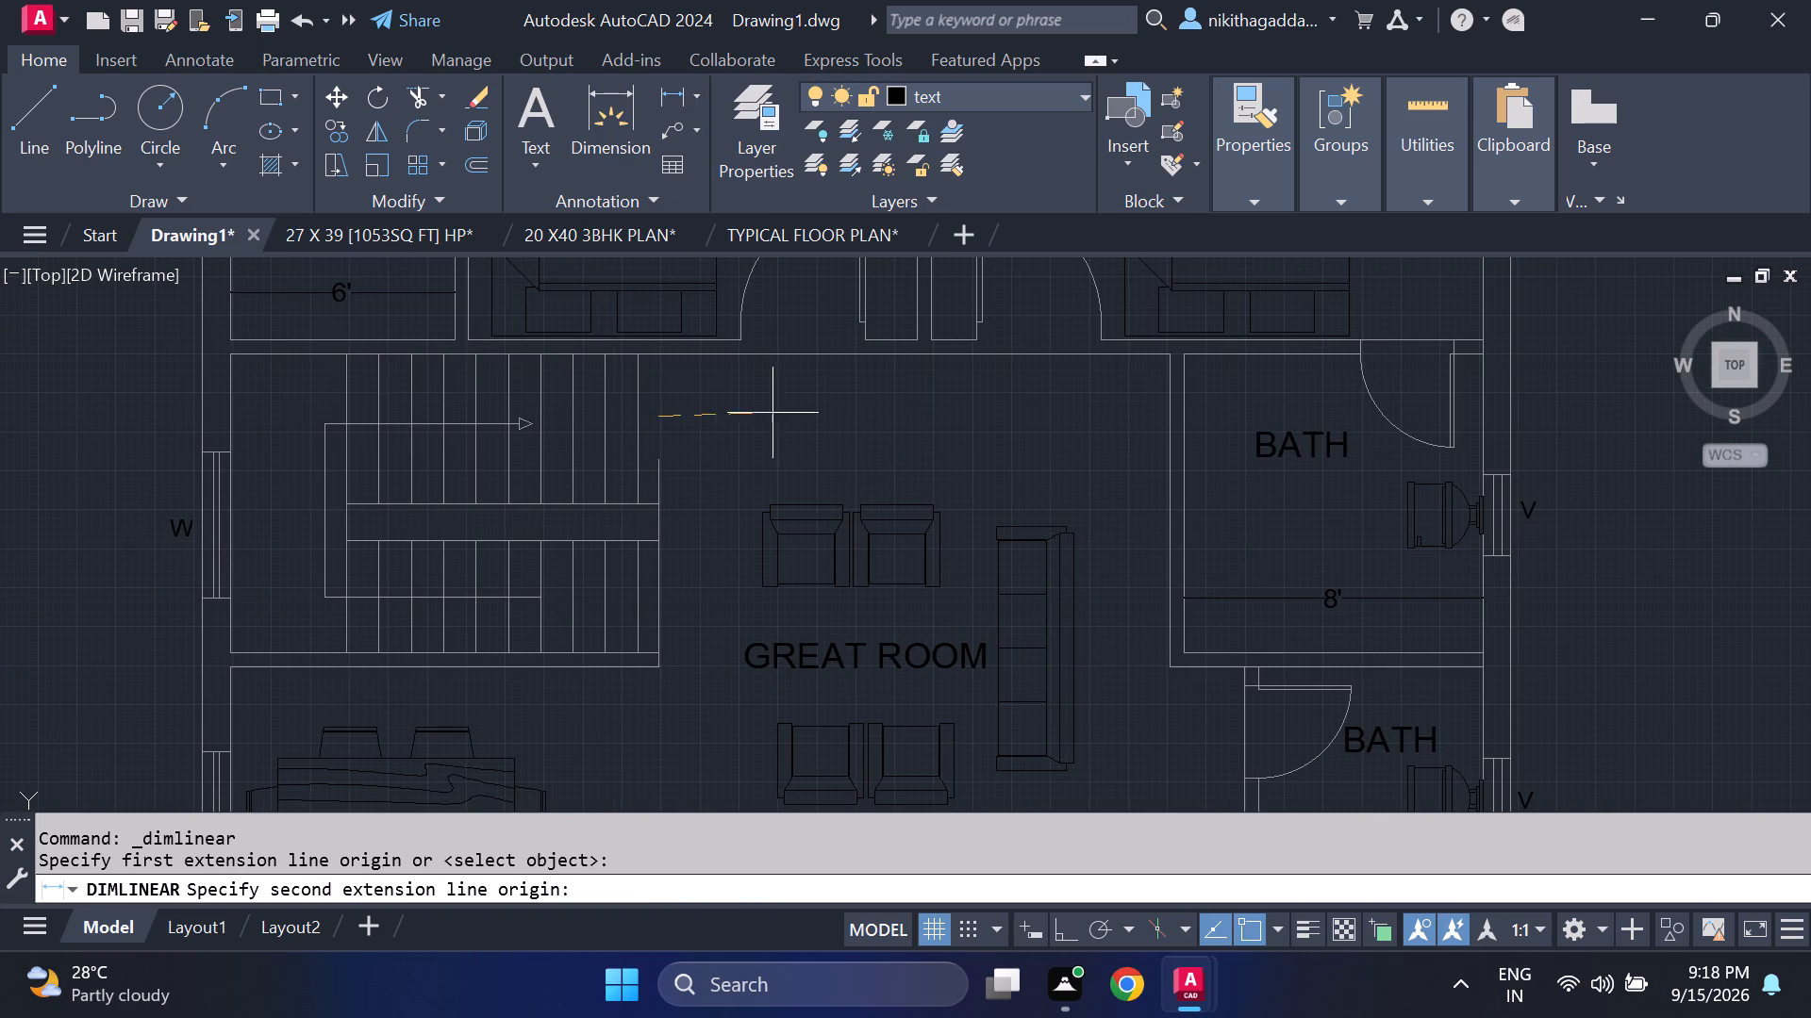
pyautogui.click(1171, 423)
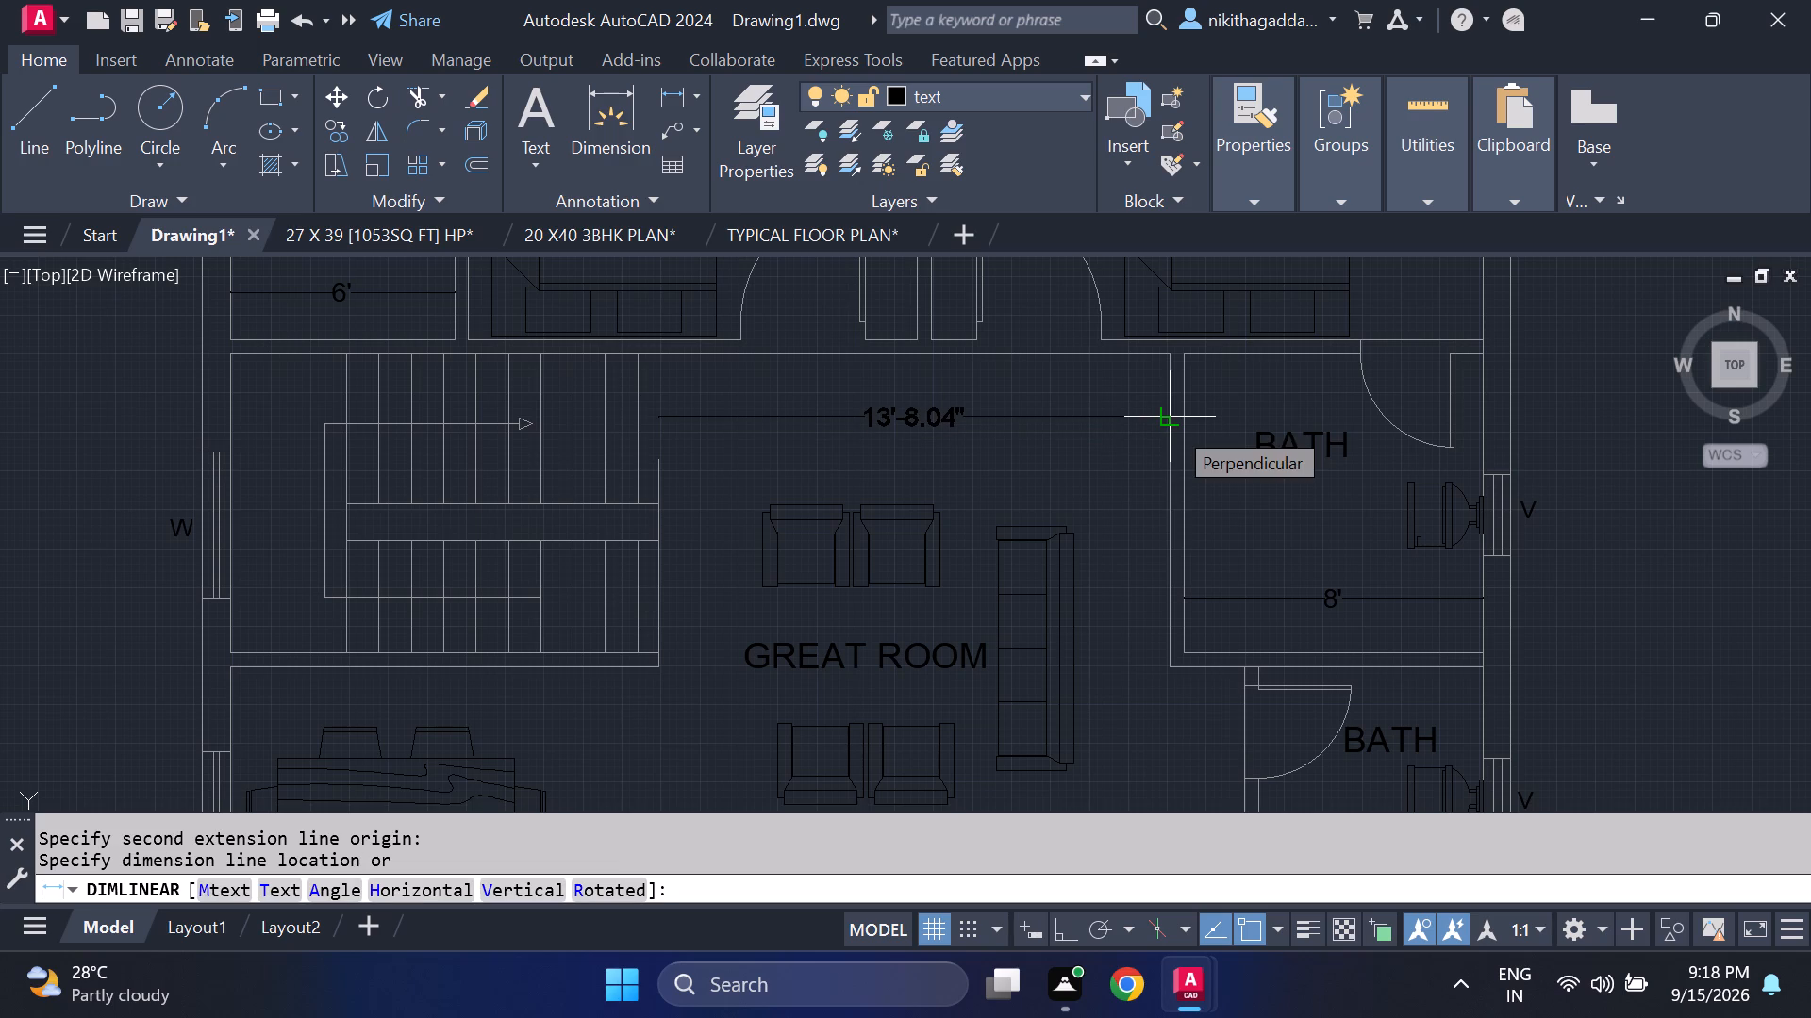
pyautogui.click(1172, 425)
# Change the great room's width dimension text to 13'-8".
pyautogui.doubleClick(924, 418)
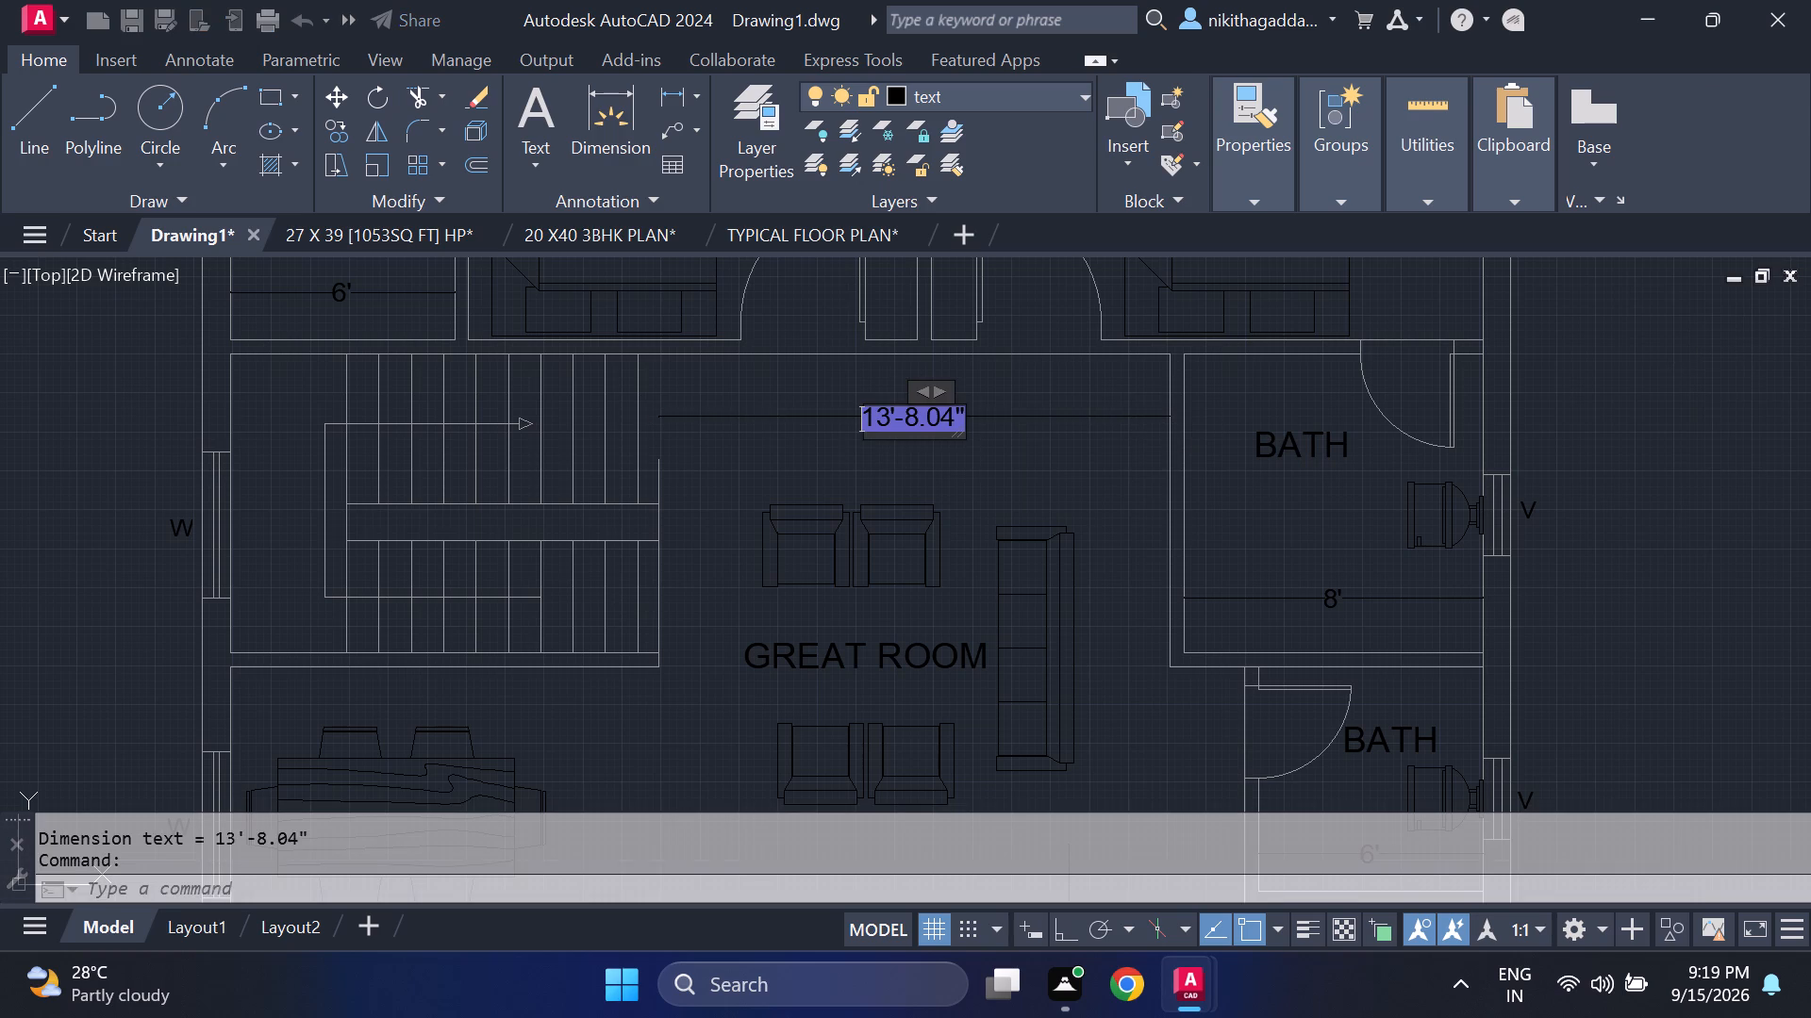
pyautogui.press('Delete')
pyautogui.write('132')
pyautogui.press('BackSpace')
pyautogui.press('BackSpace')
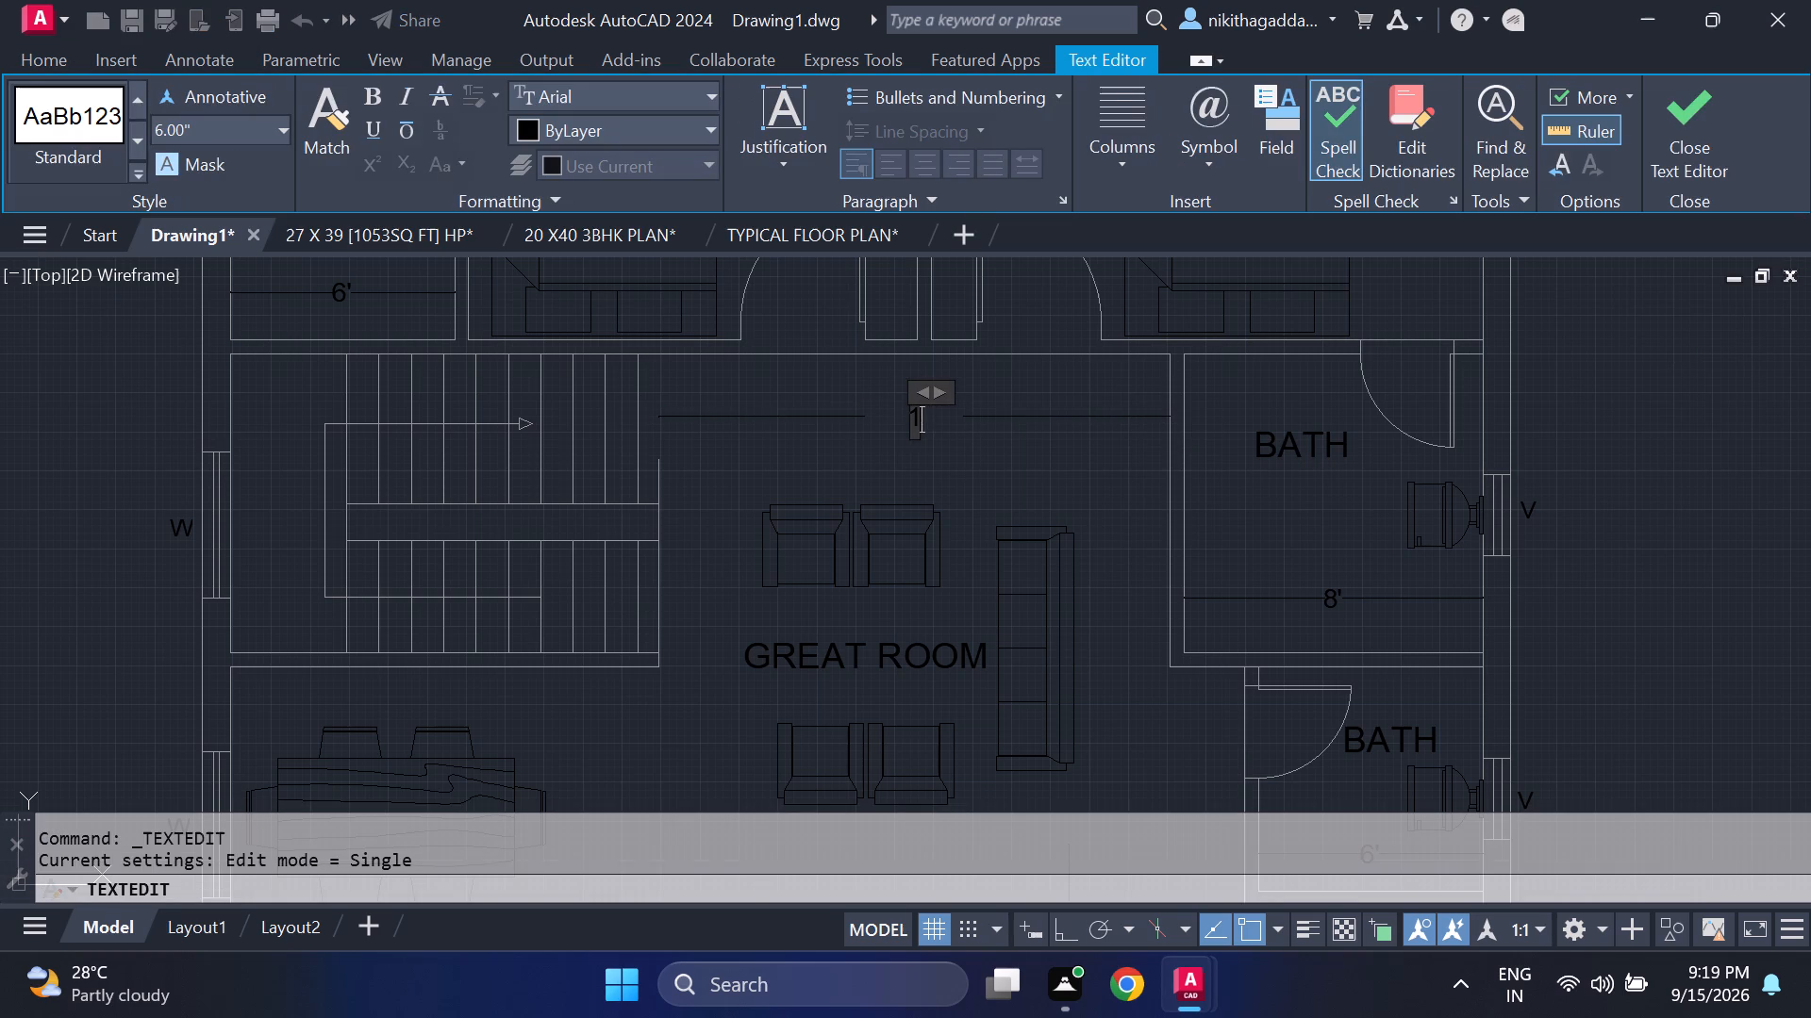
pyautogui.press('3')
pyautogui.press("'")
pyautogui.write('-8')
pyautogui.hotkey('shift', '"')
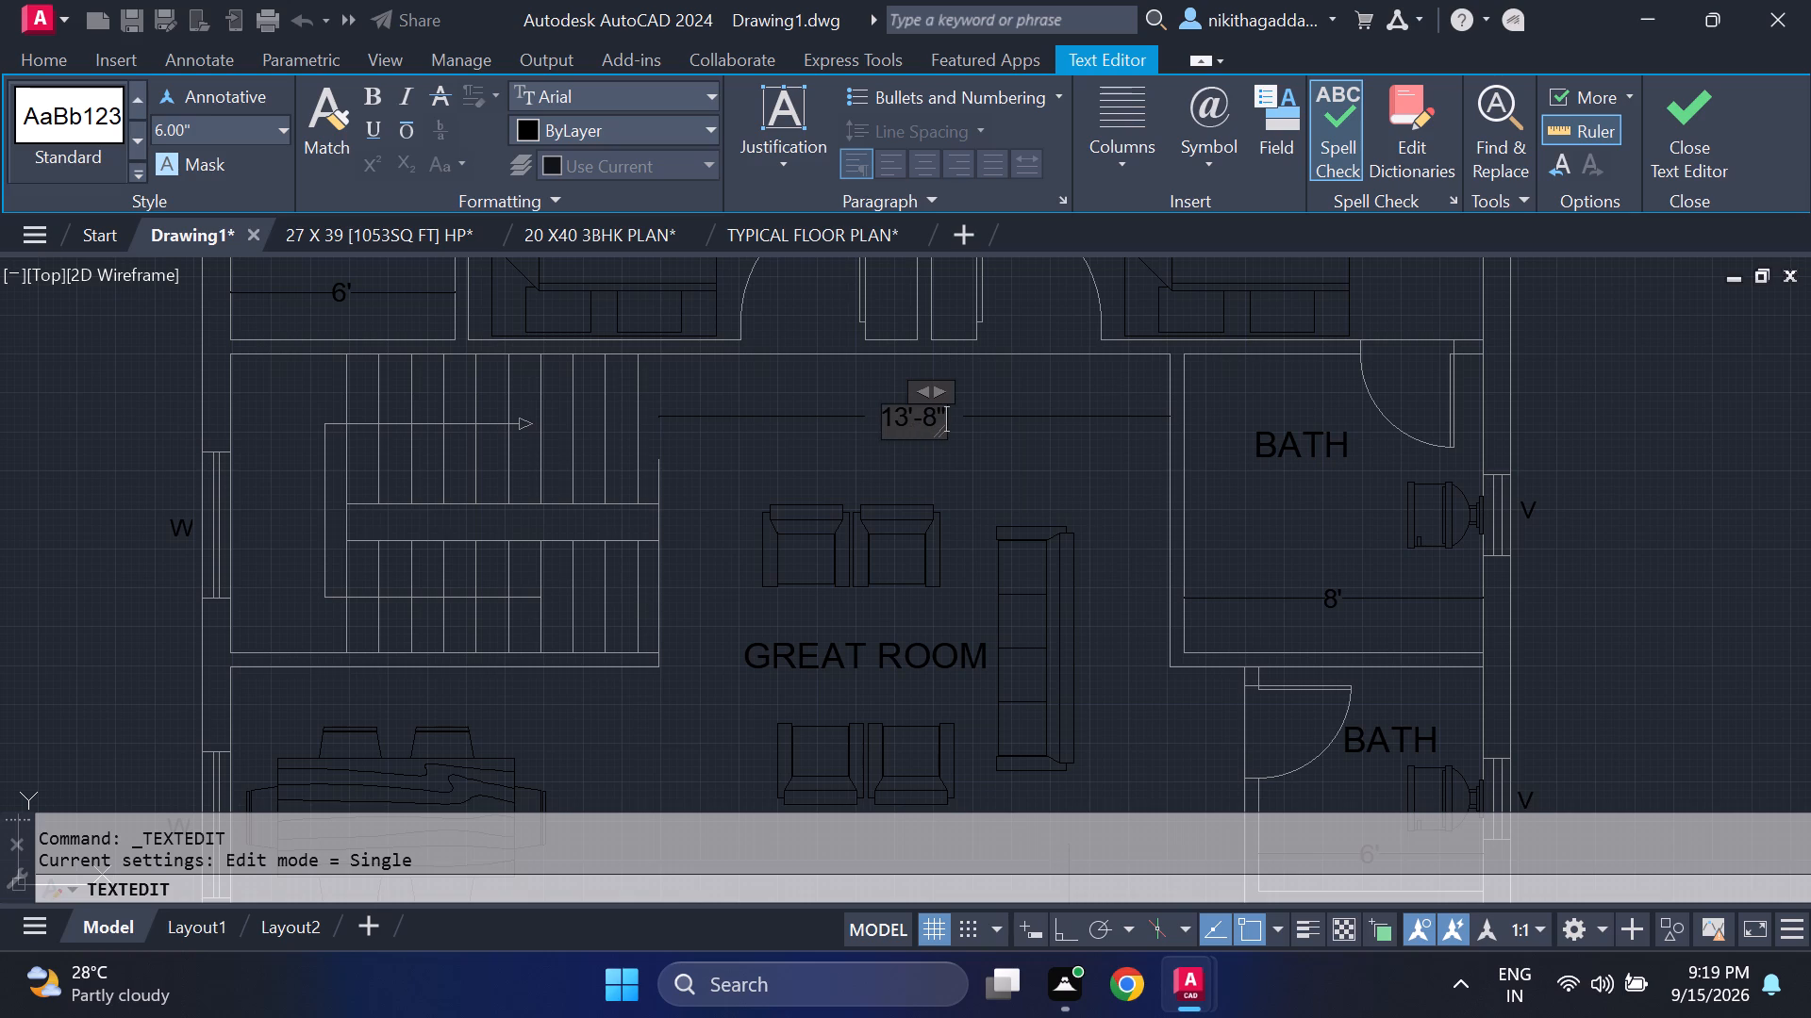
pyautogui.press('Return')
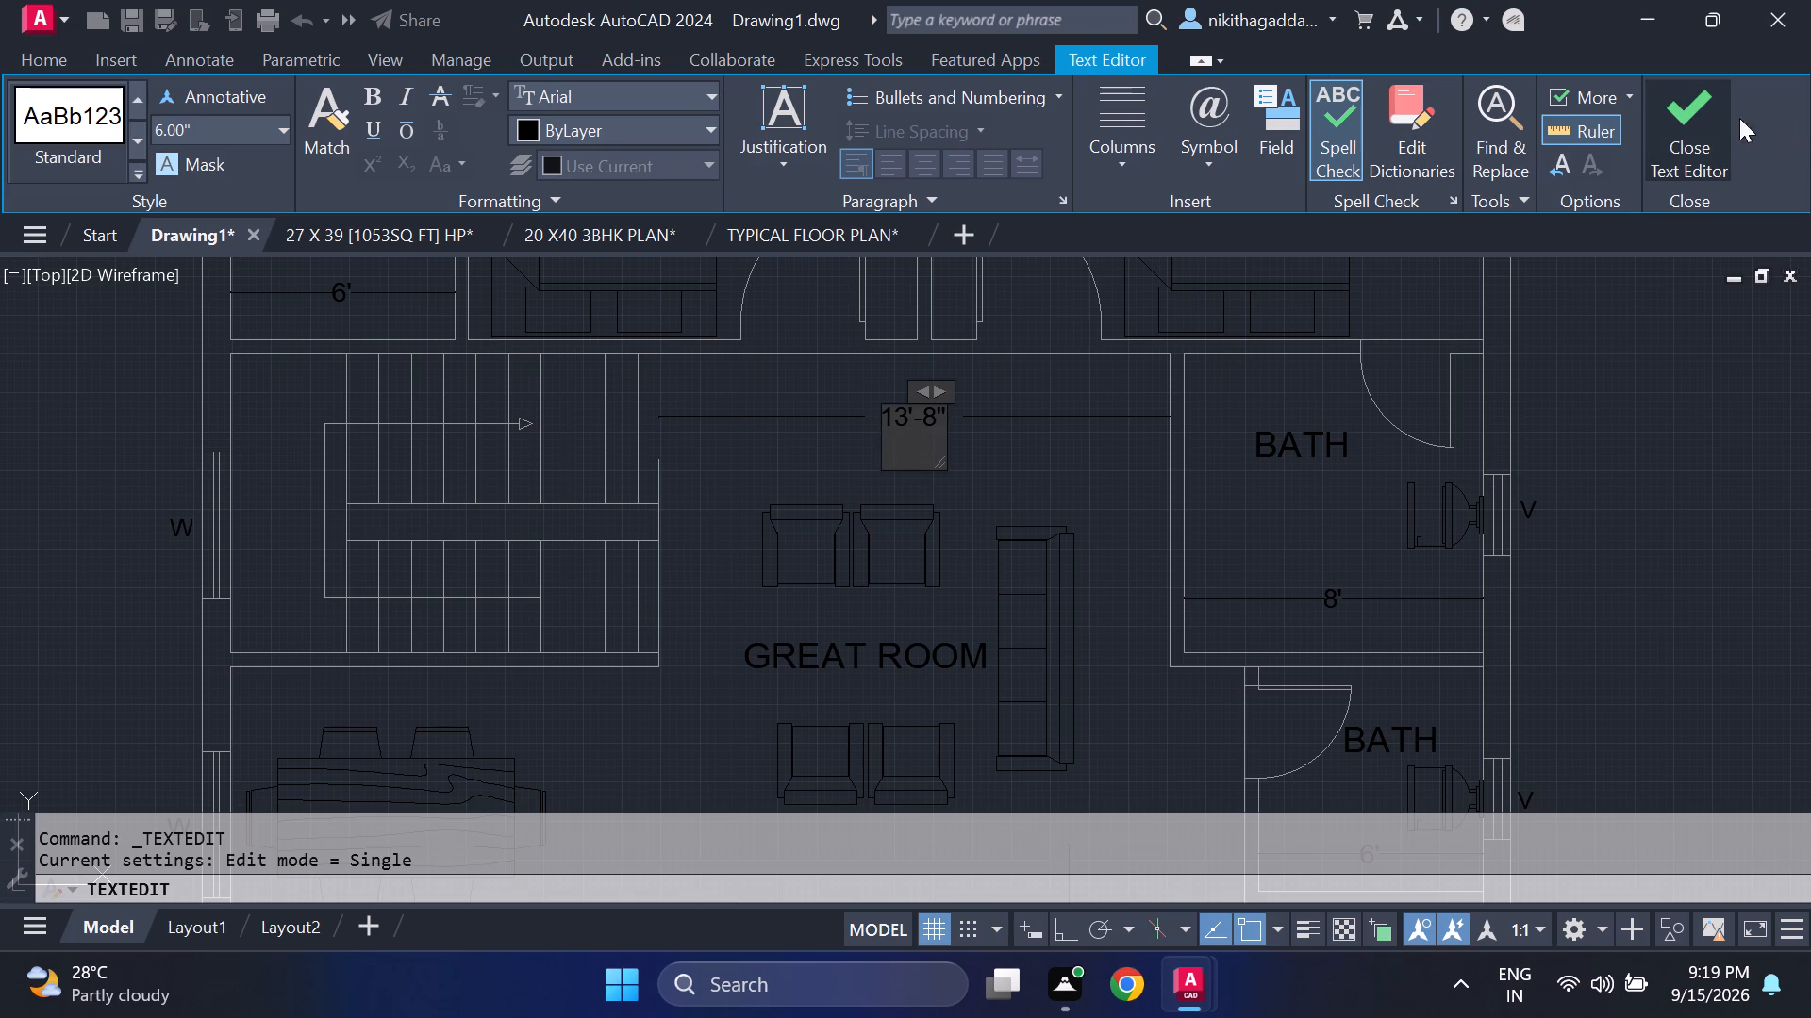
pyautogui.click(1710, 120)
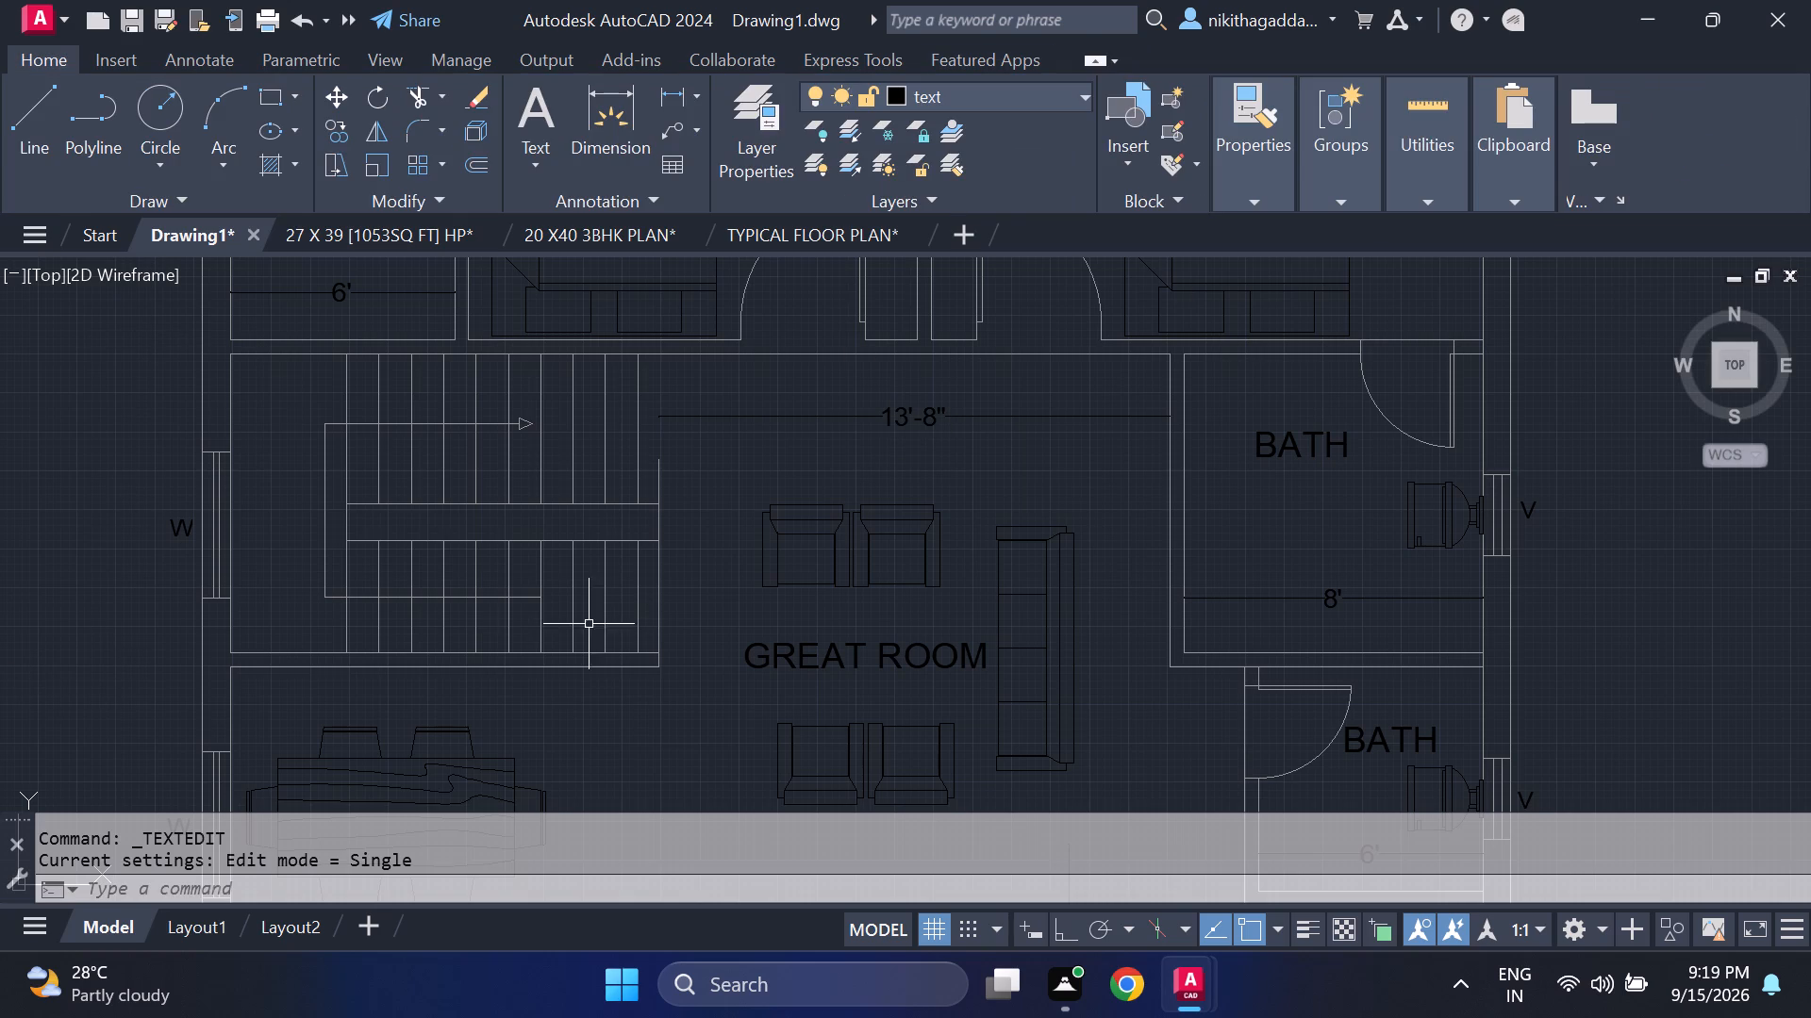
# Add a horizontal linear dimension across the kitchen's interior width, between its room label and the stove and sink.
pyautogui.scroll(-1, 574, 595)
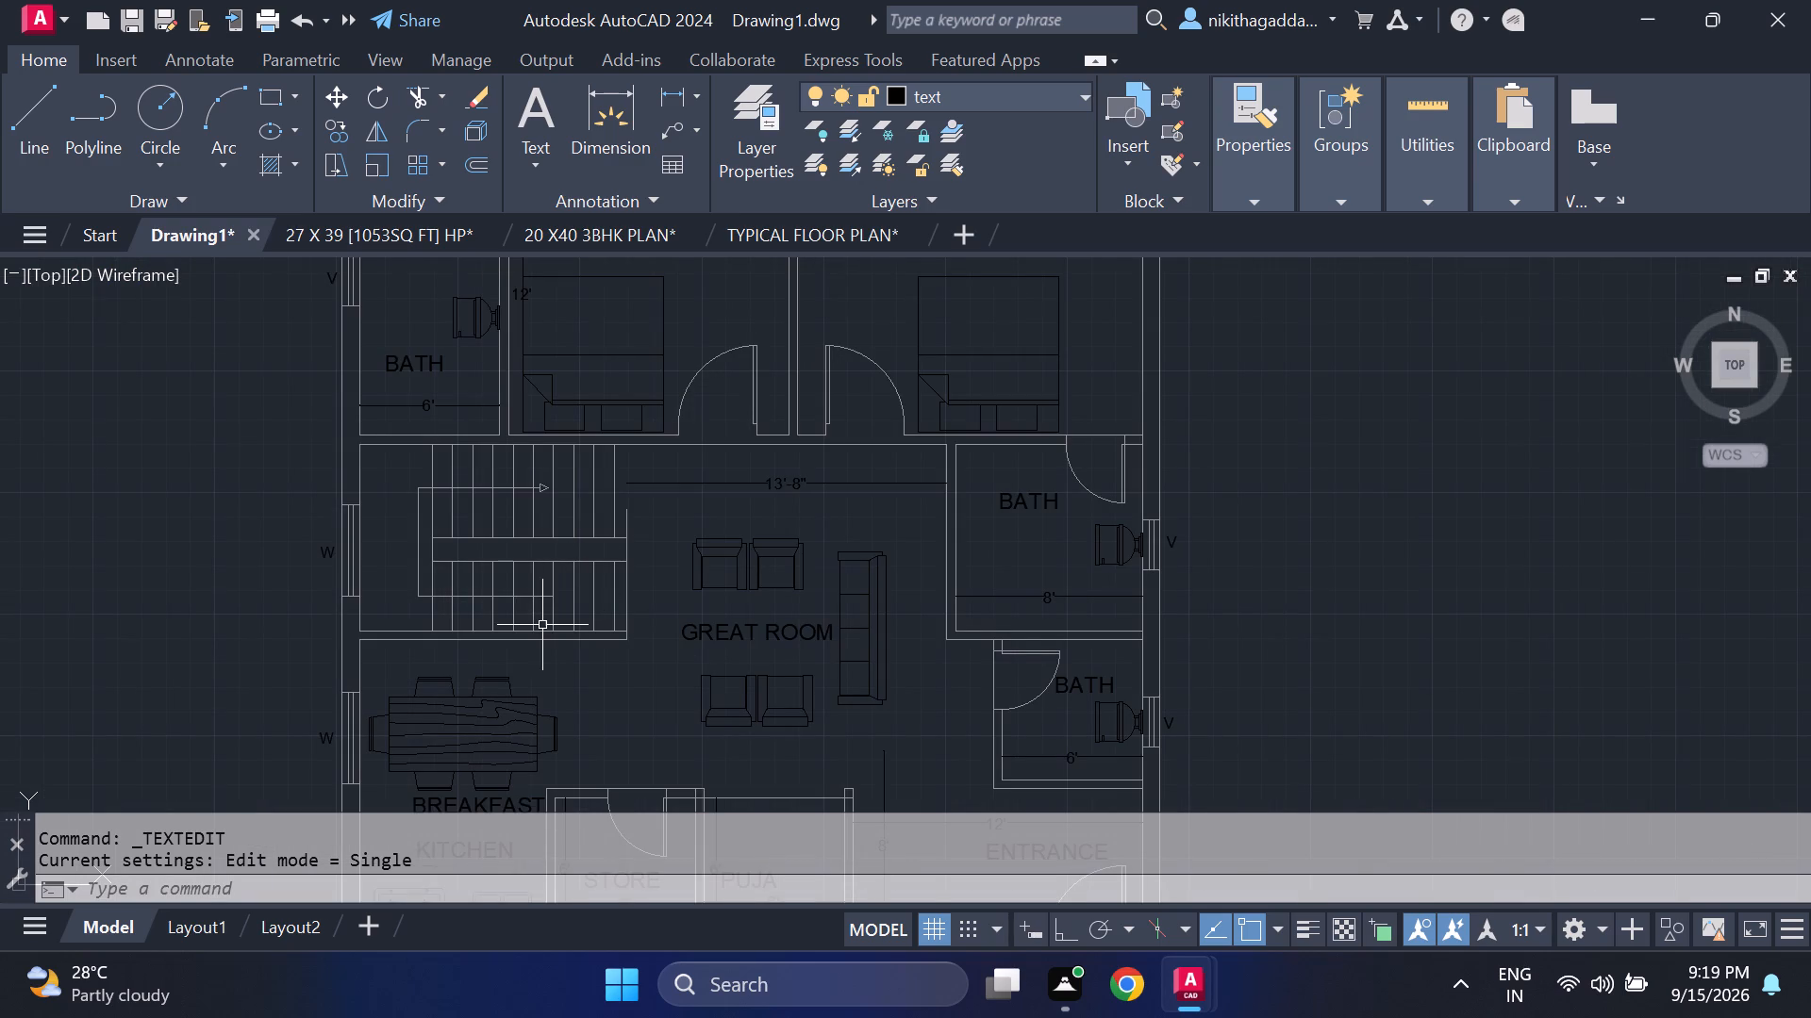
pyautogui.moveTo(534, 618); pyautogui.dragTo(529, 467, button='middle')
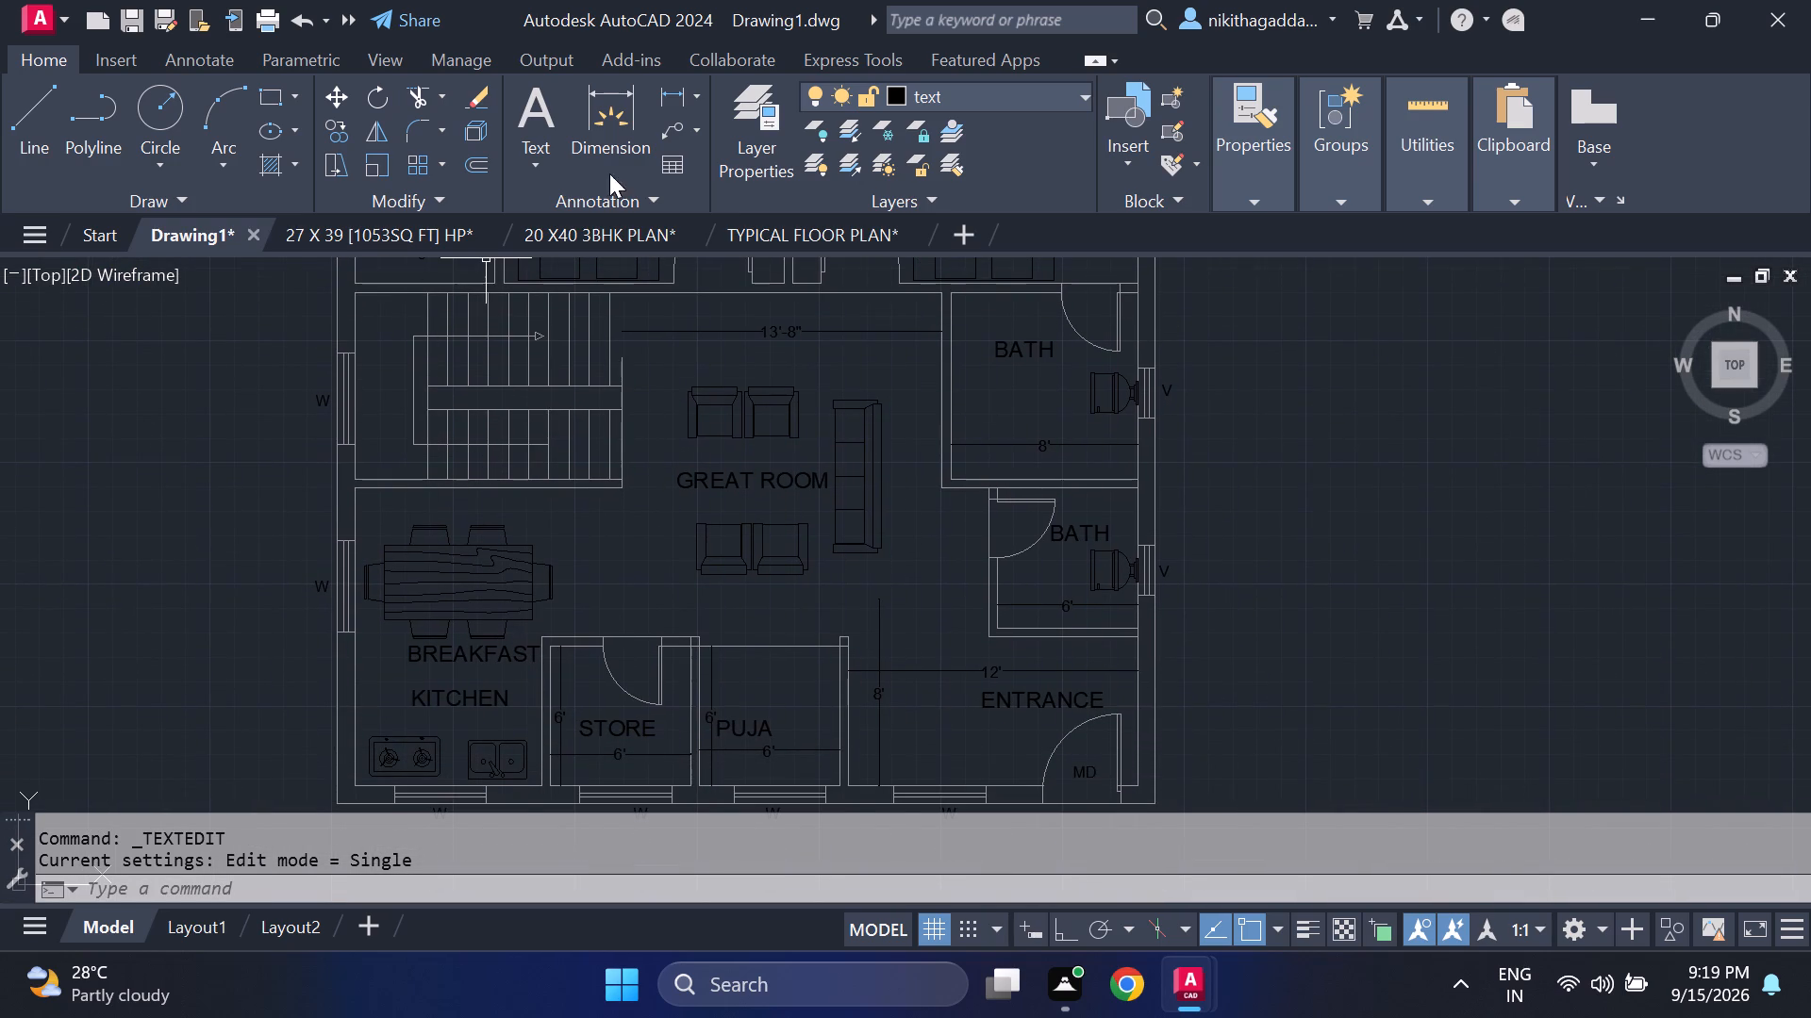
pyautogui.click(667, 96)
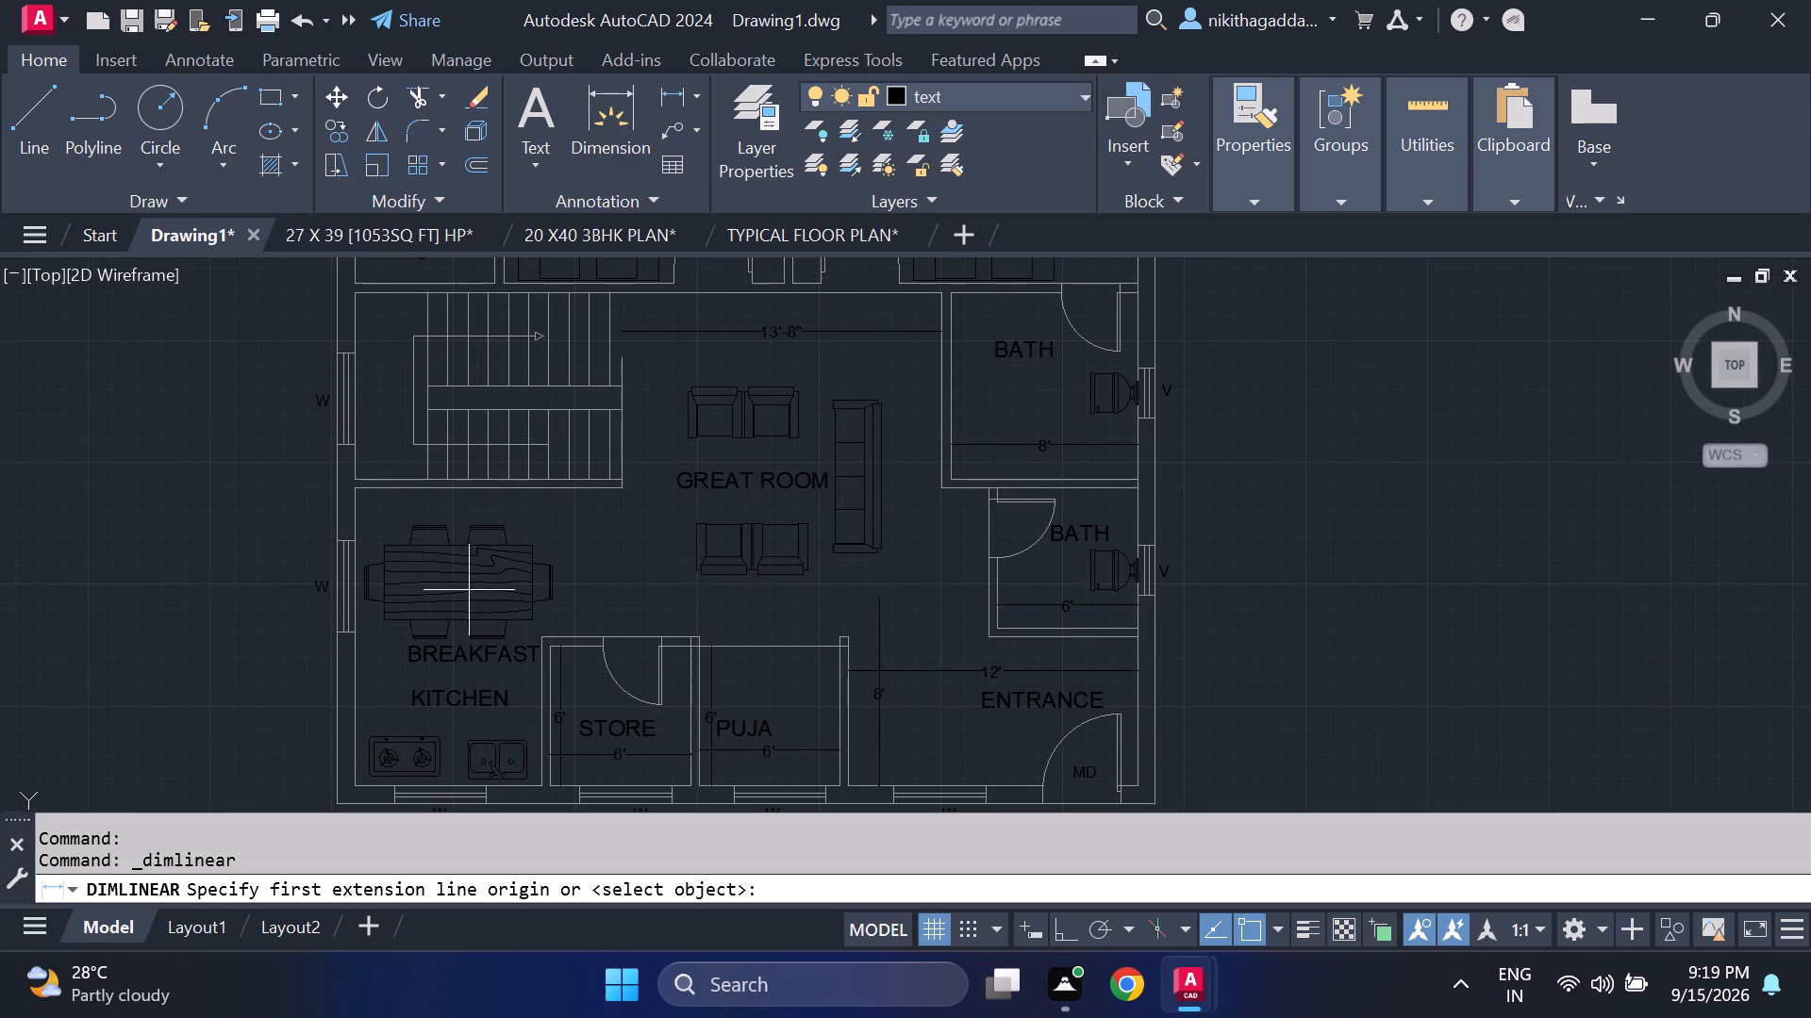
pyautogui.moveTo(486, 572); pyautogui.dragTo(515, 424, button='middle')
pyautogui.scroll(2, 430, 559)
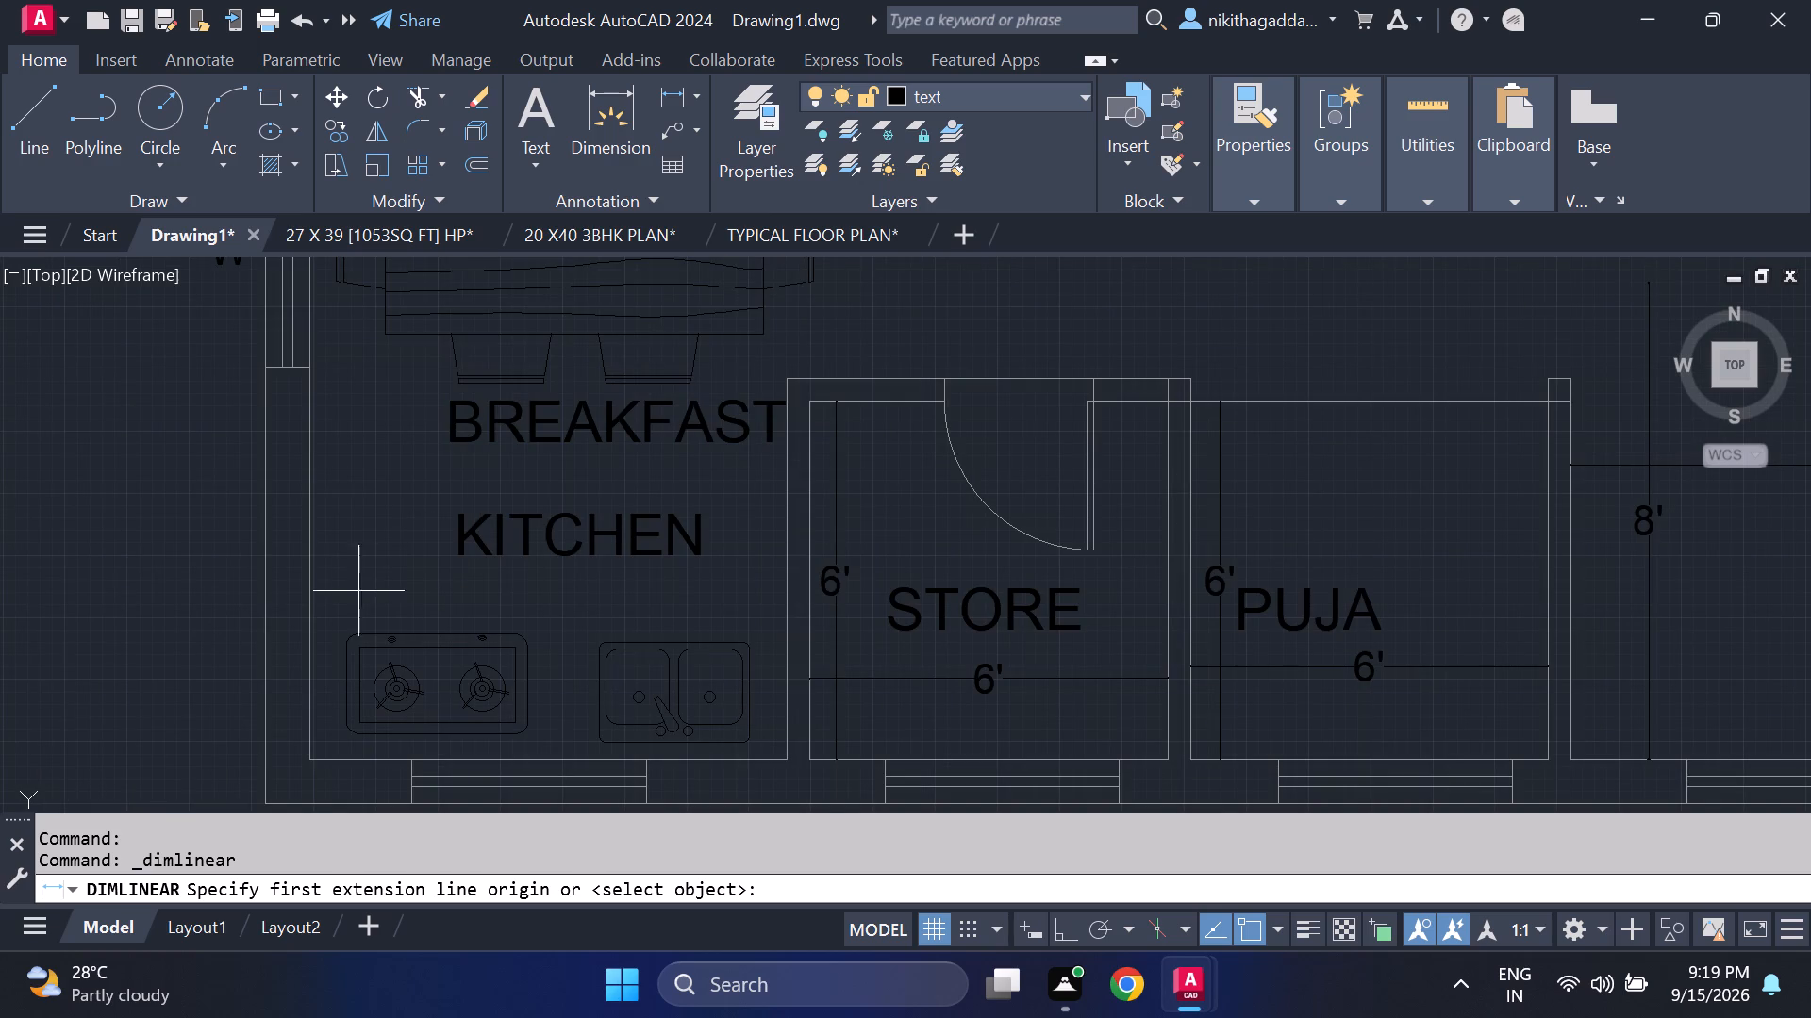
pyautogui.click(320, 583)
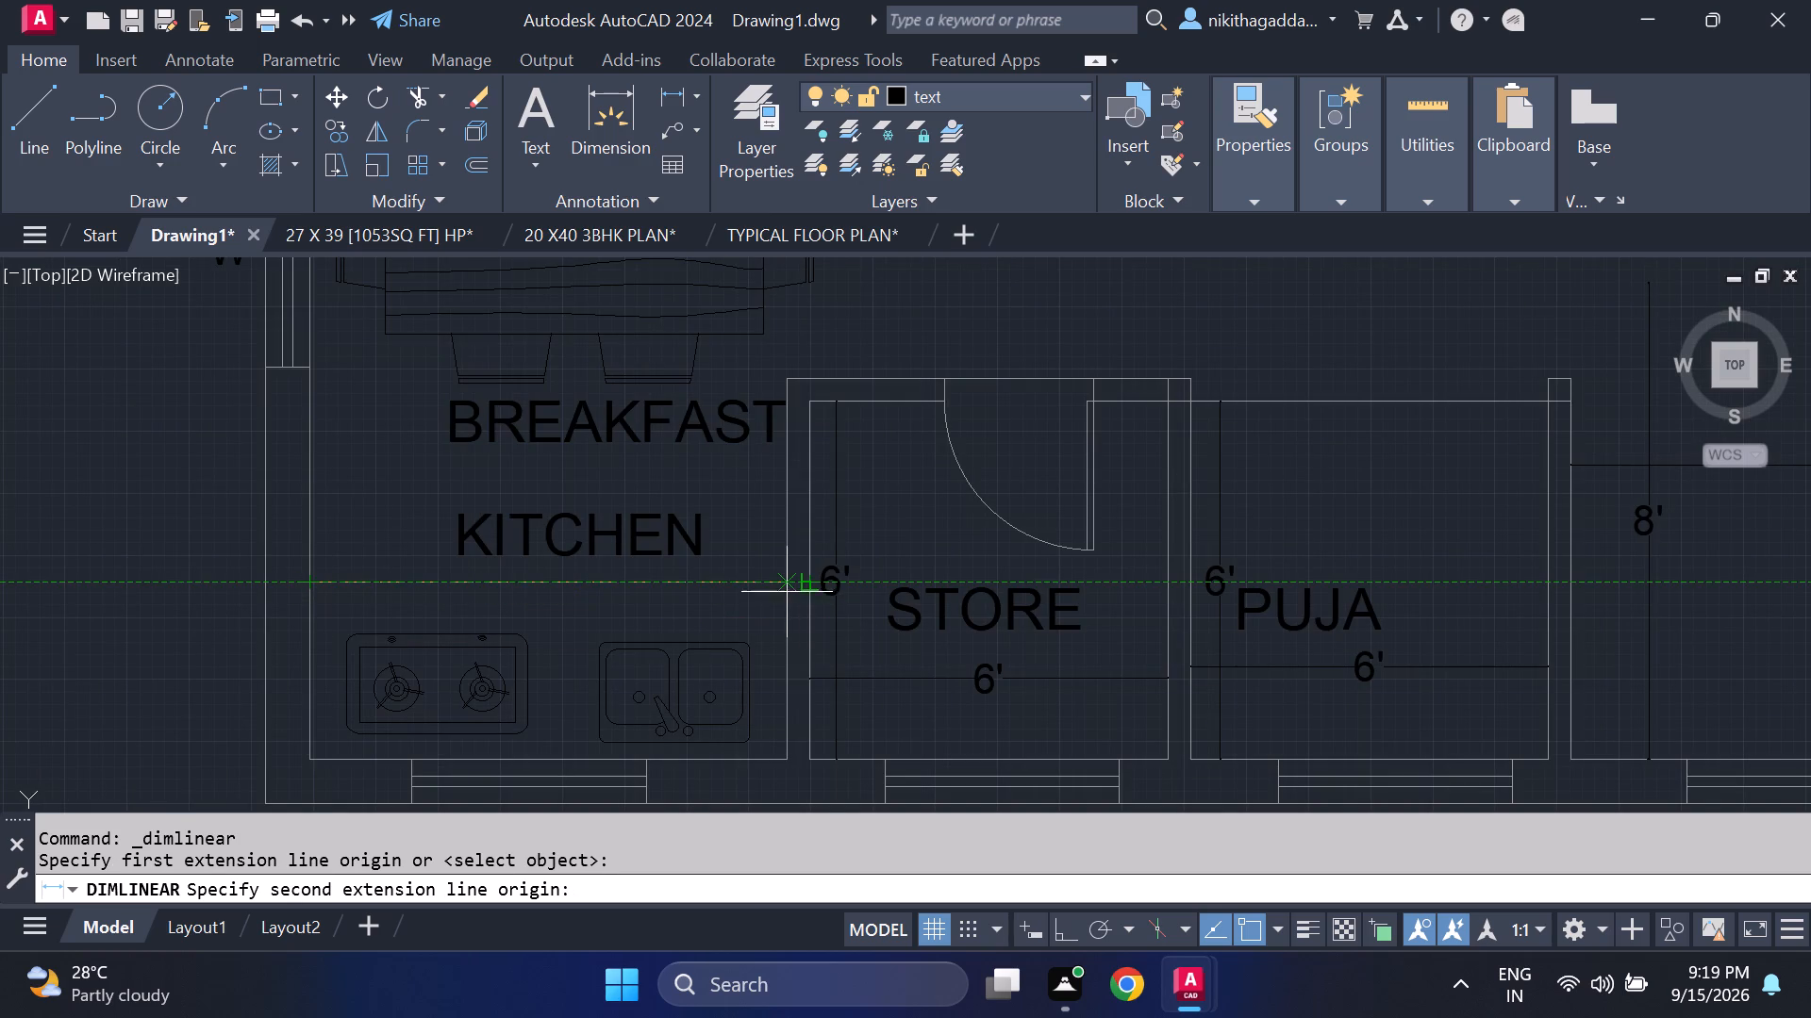
pyautogui.click(787, 590)
pyautogui.click(787, 590)
pyautogui.scroll(-3, 698, 528)
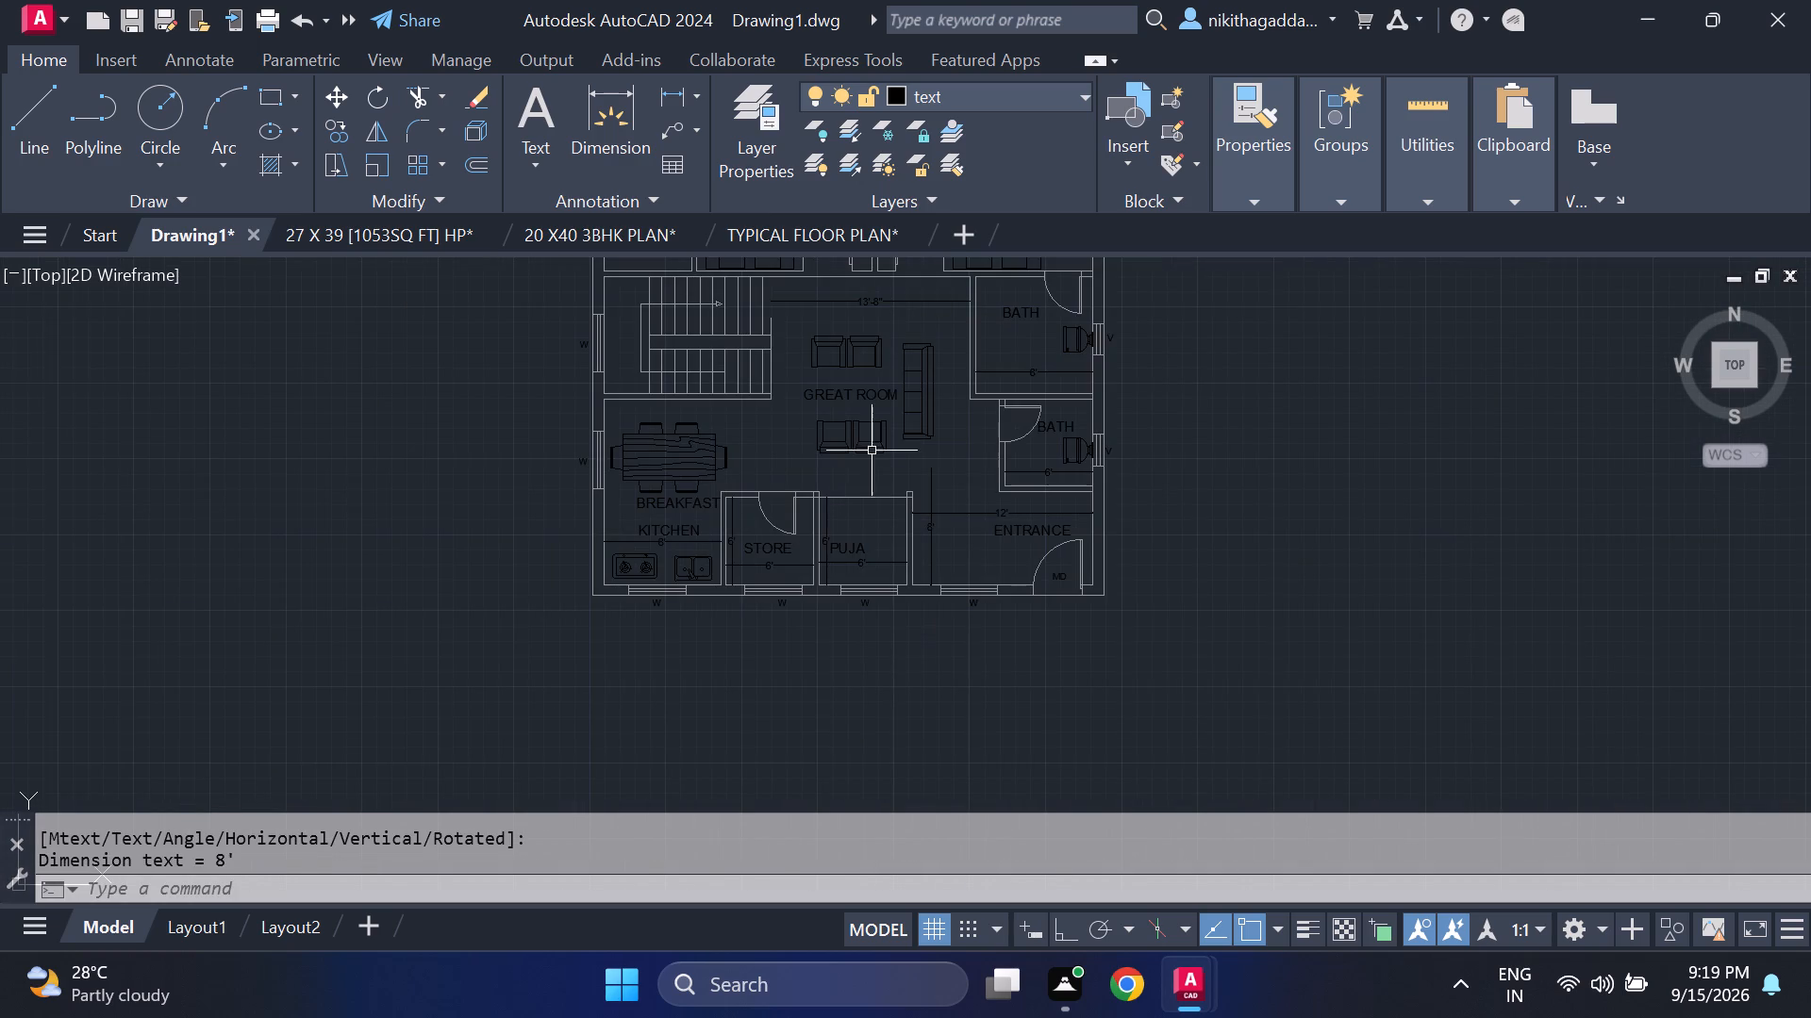
# With Ortho on, add a vertical linear dimension for the building's overall exterior depth, just outside the west wall.
pyautogui.moveTo(834, 473); pyautogui.dragTo(823, 472, button='middle')
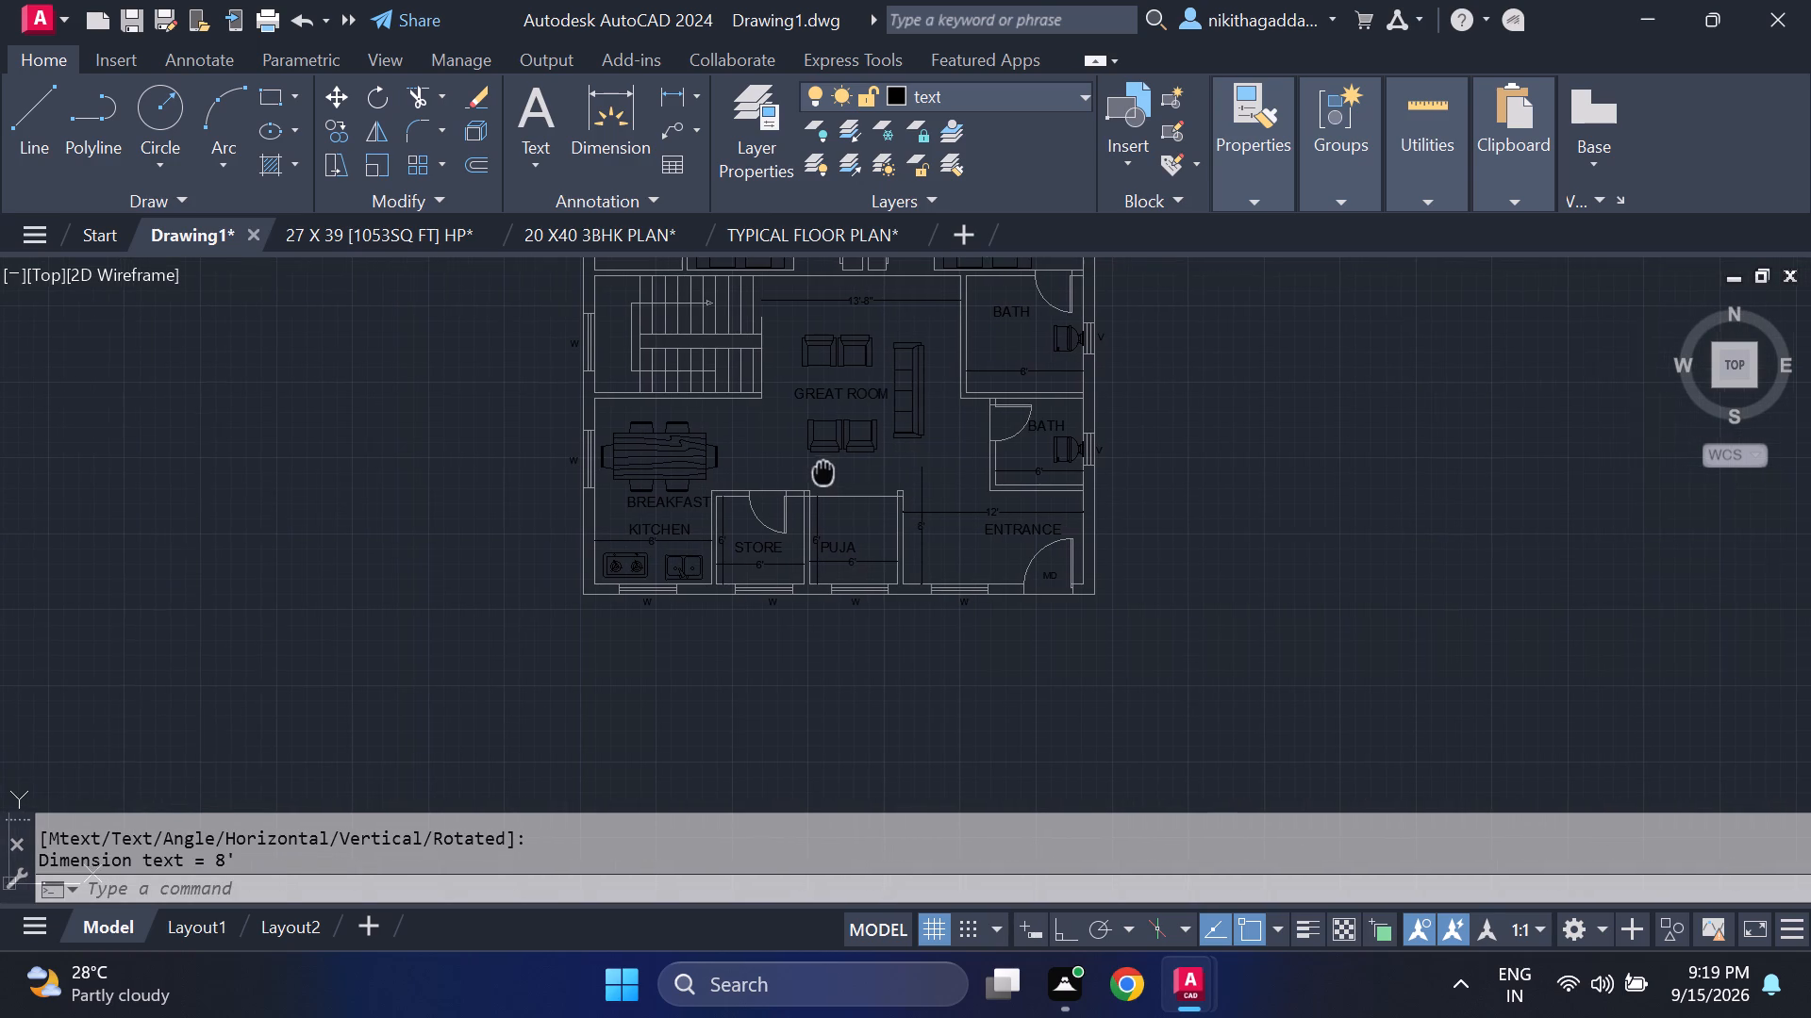
pyautogui.moveTo(823, 472); pyautogui.dragTo(685, 539, button='middle')
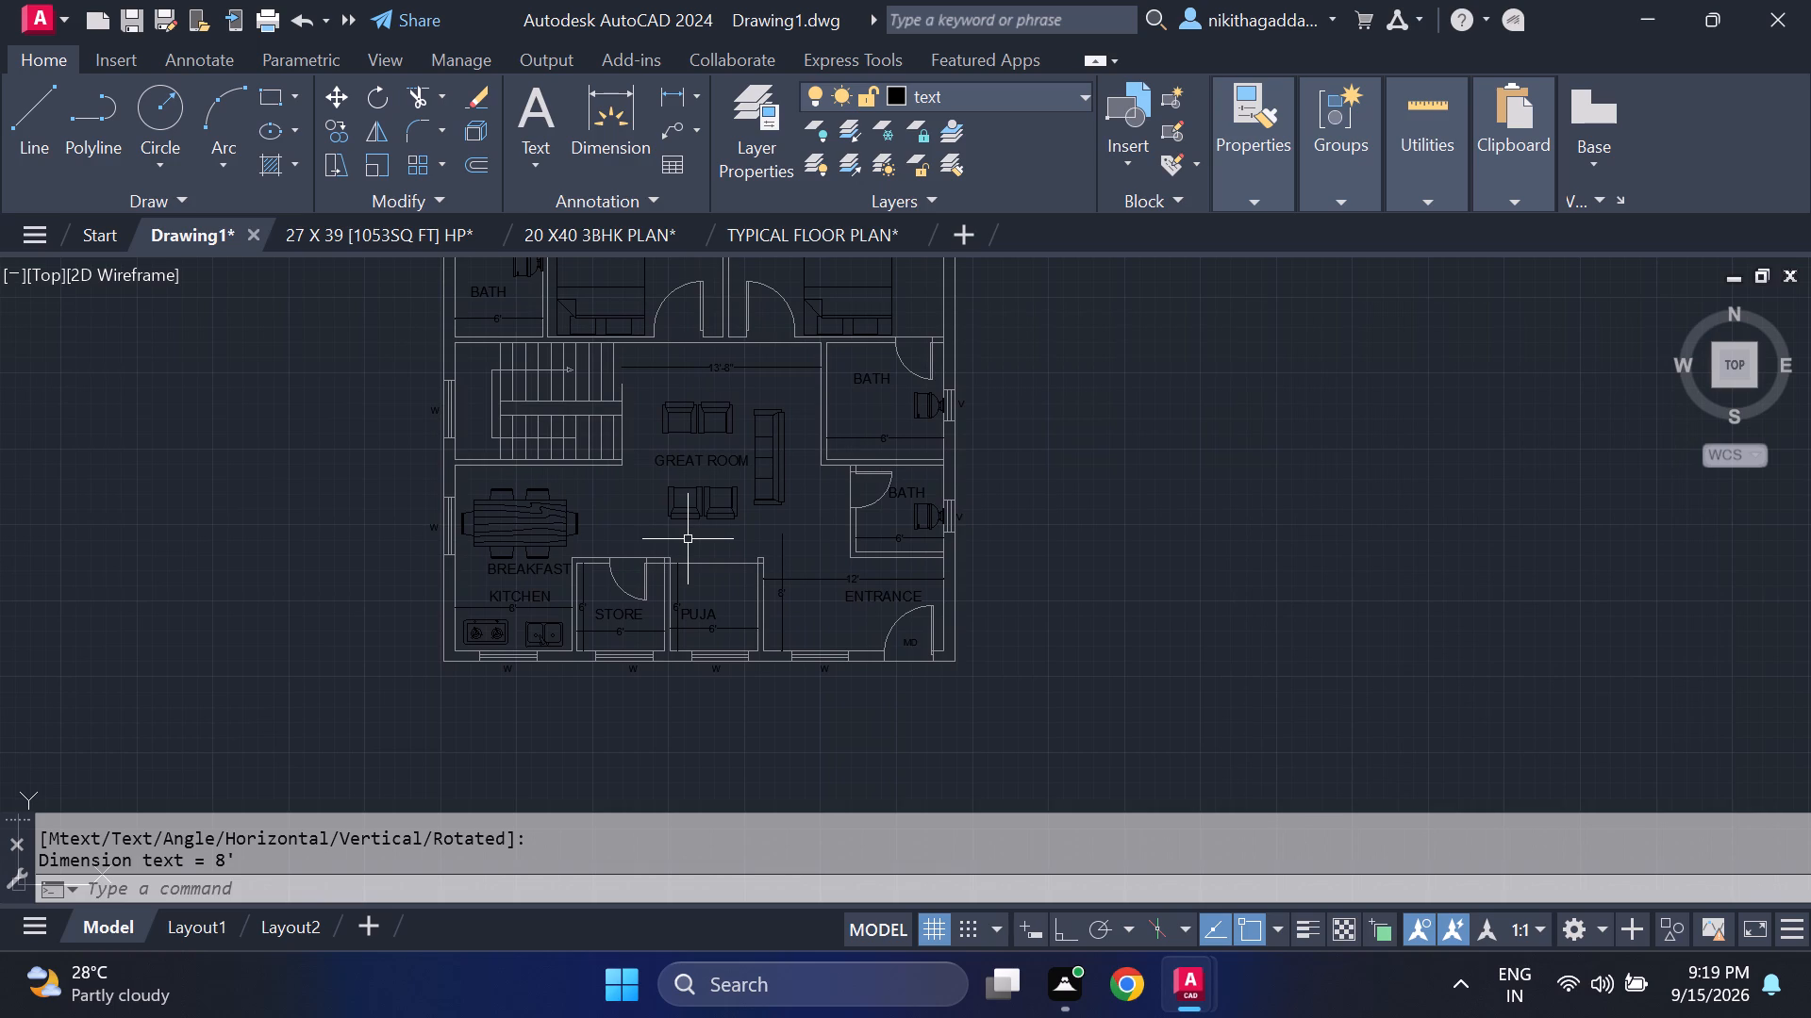
pyautogui.moveTo(688, 540); pyautogui.dragTo(686, 612, button='middle')
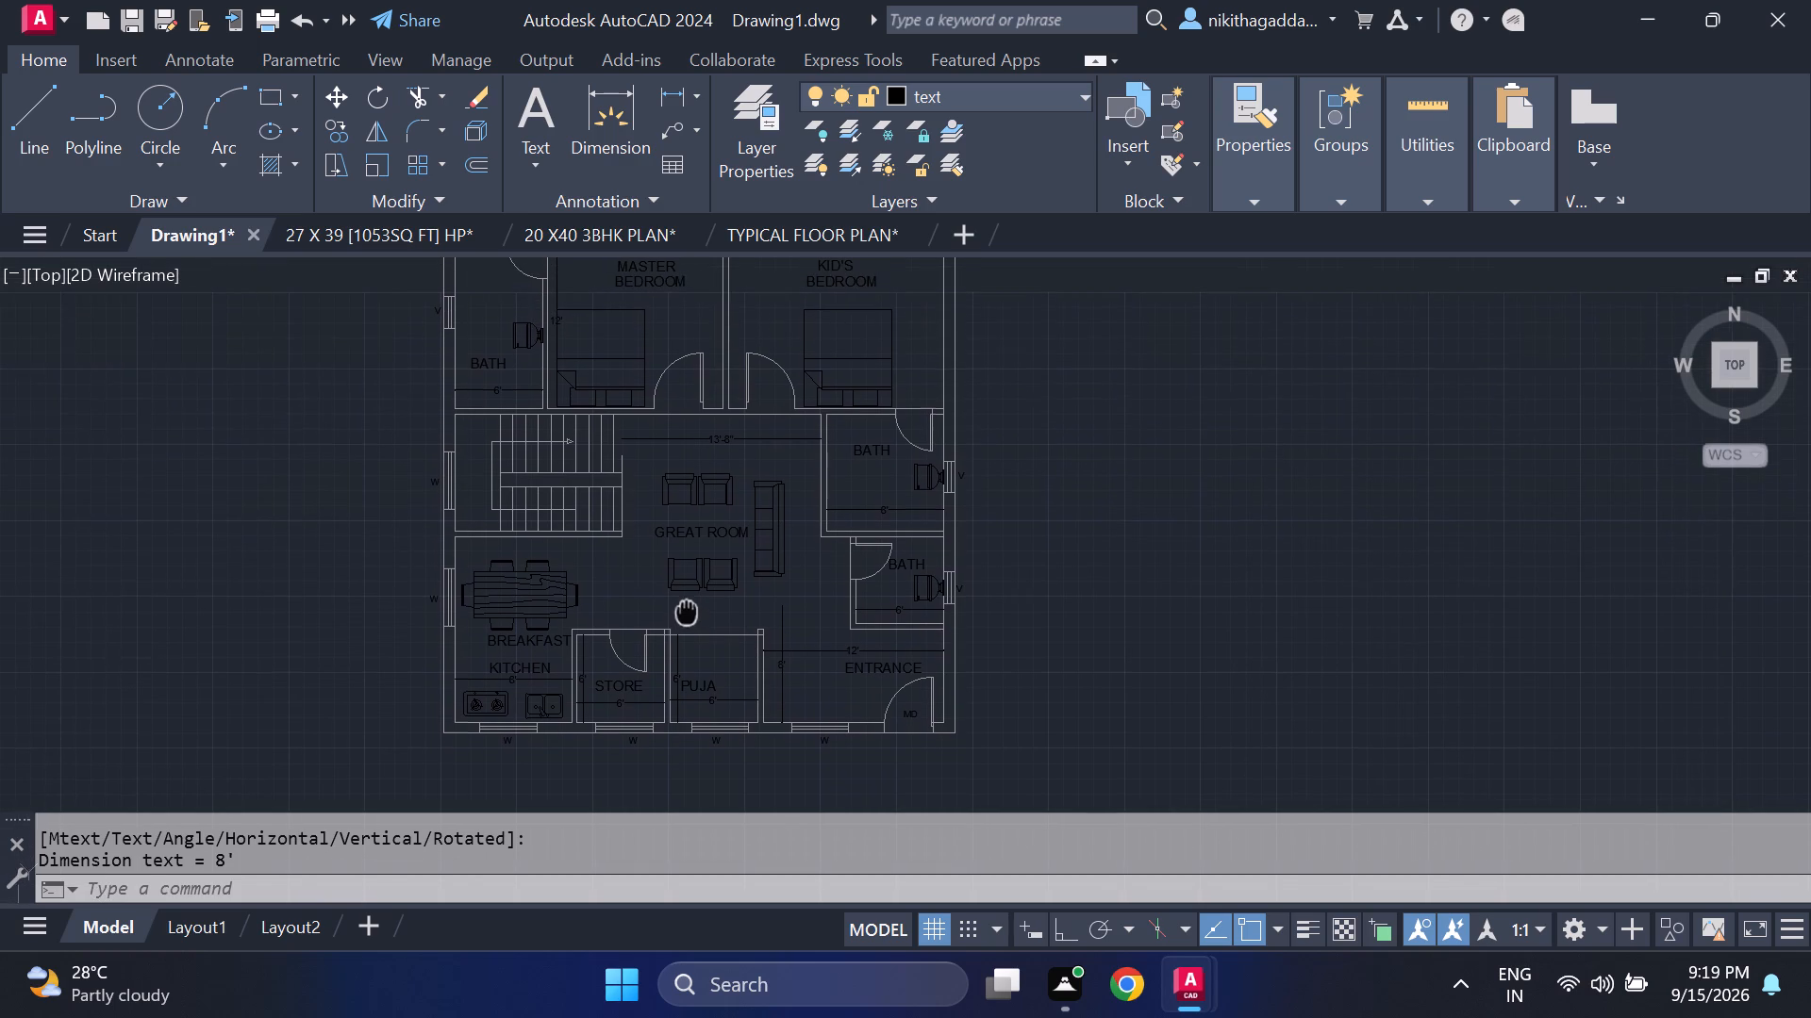
pyautogui.moveTo(686, 612); pyautogui.dragTo(688, 617, button='middle')
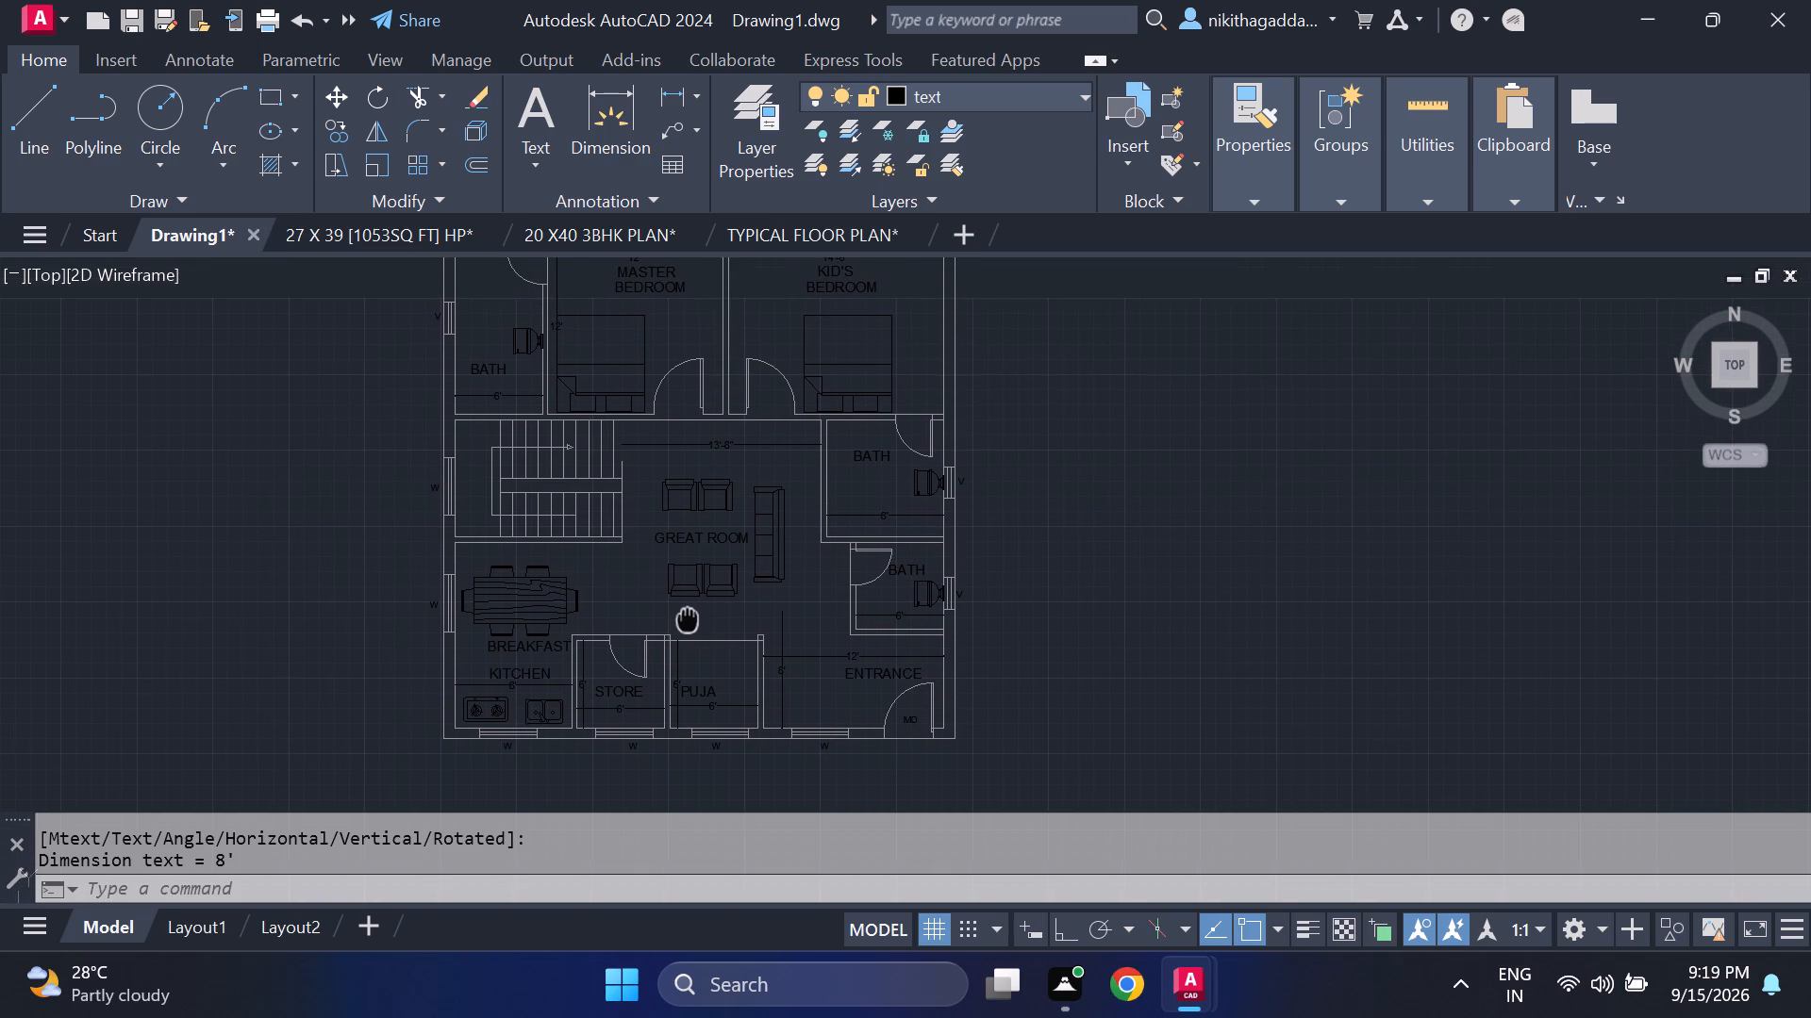
pyautogui.moveTo(688, 617); pyautogui.dragTo(665, 517, button='middle')
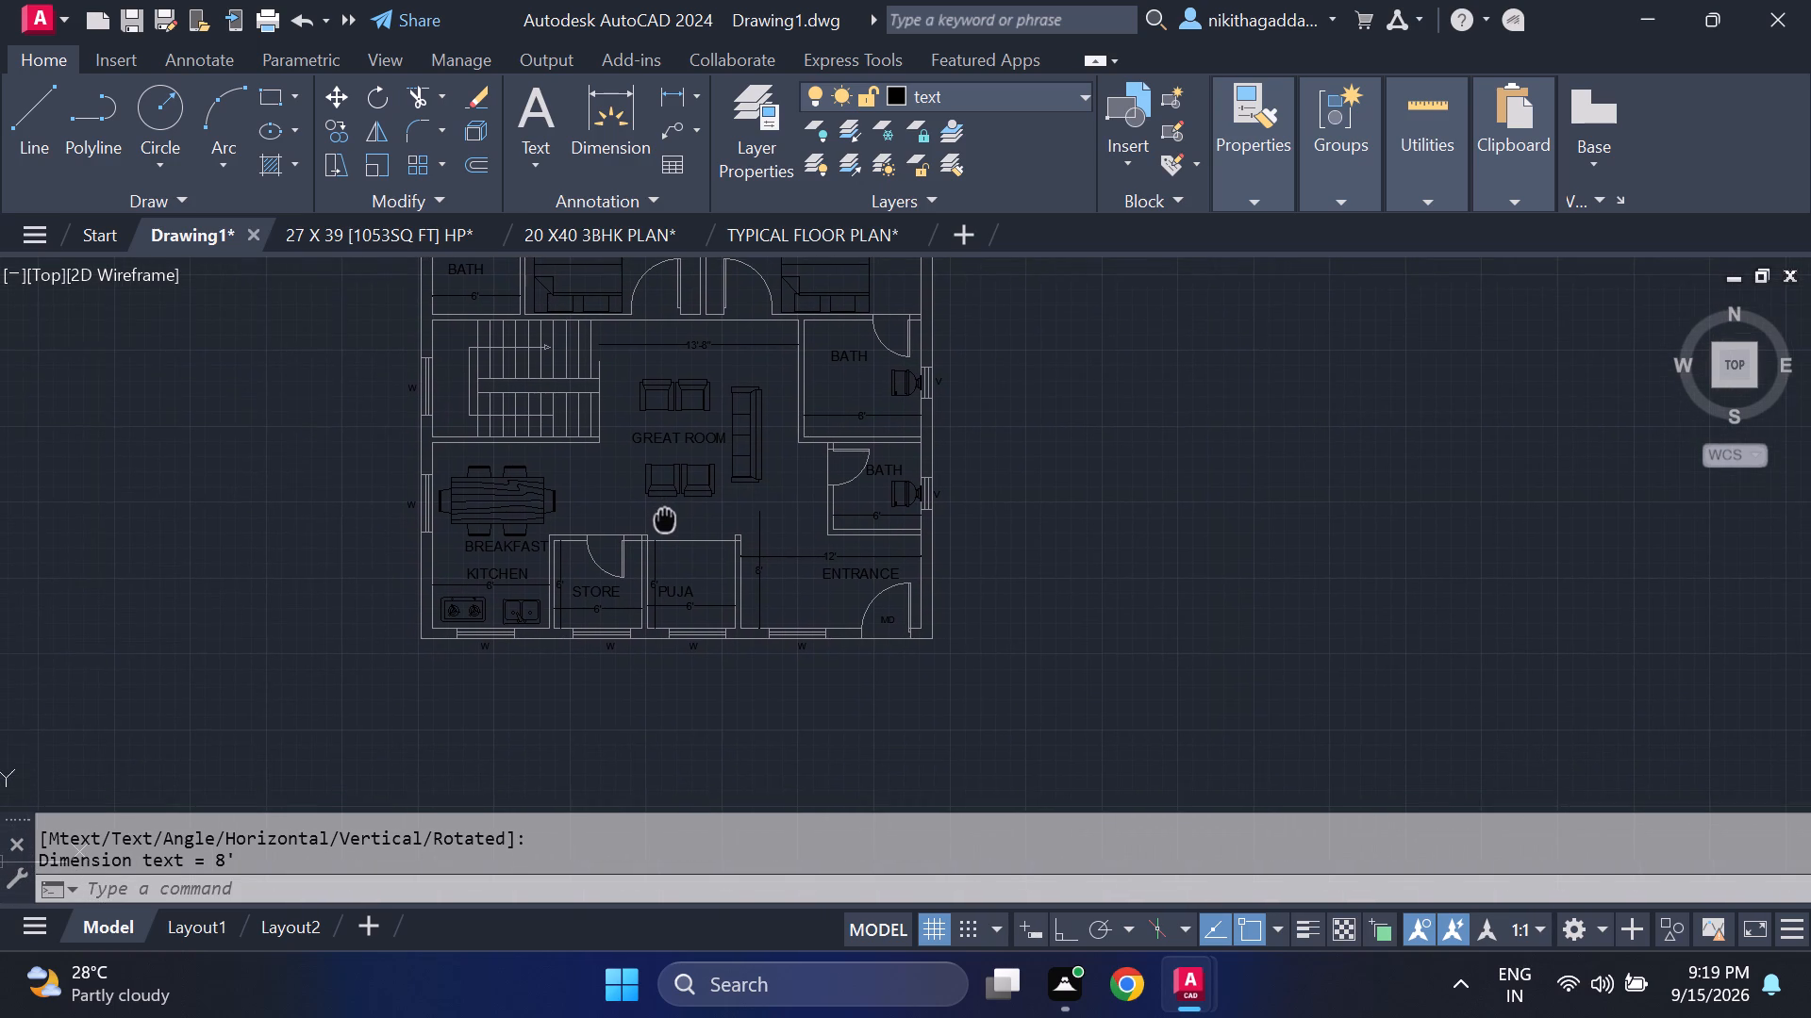
pyautogui.moveTo(665, 517); pyautogui.dragTo(847, 524, button='middle')
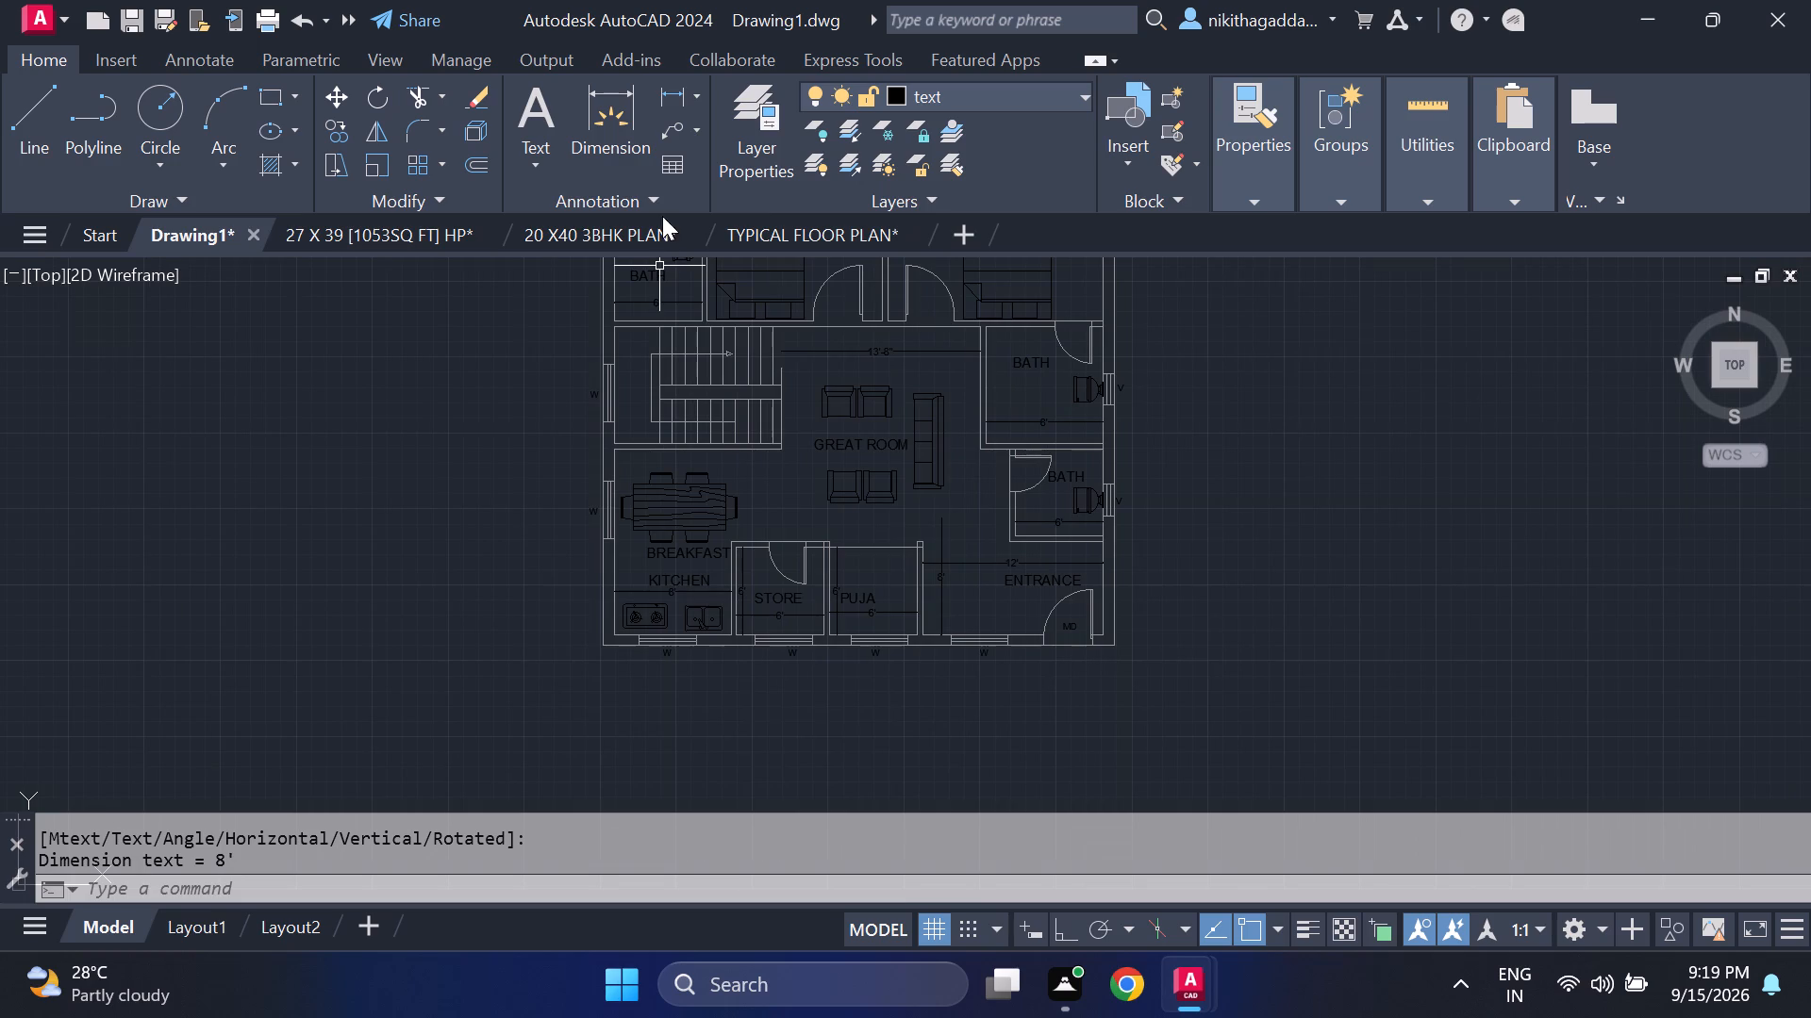
pyautogui.click(675, 94)
pyautogui.moveTo(447, 585); pyautogui.dragTo(455, 628, button='middle')
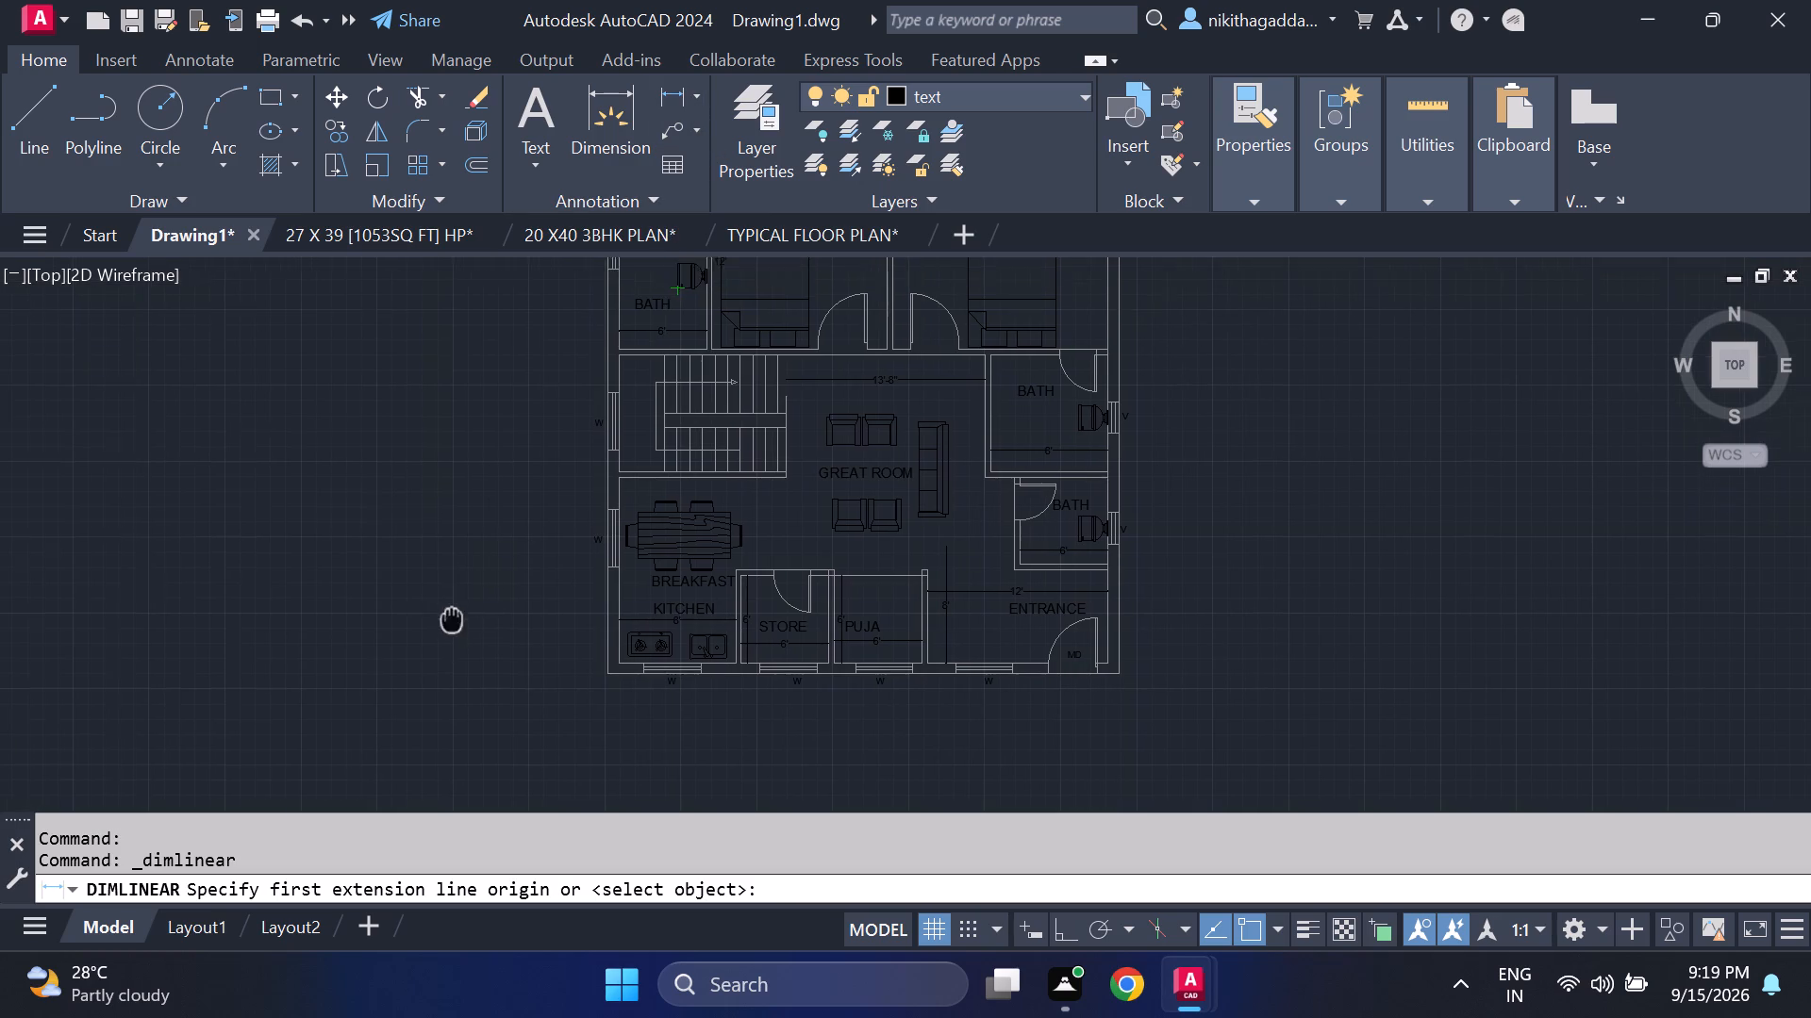
pyautogui.moveTo(455, 628); pyautogui.dragTo(457, 715, button='middle')
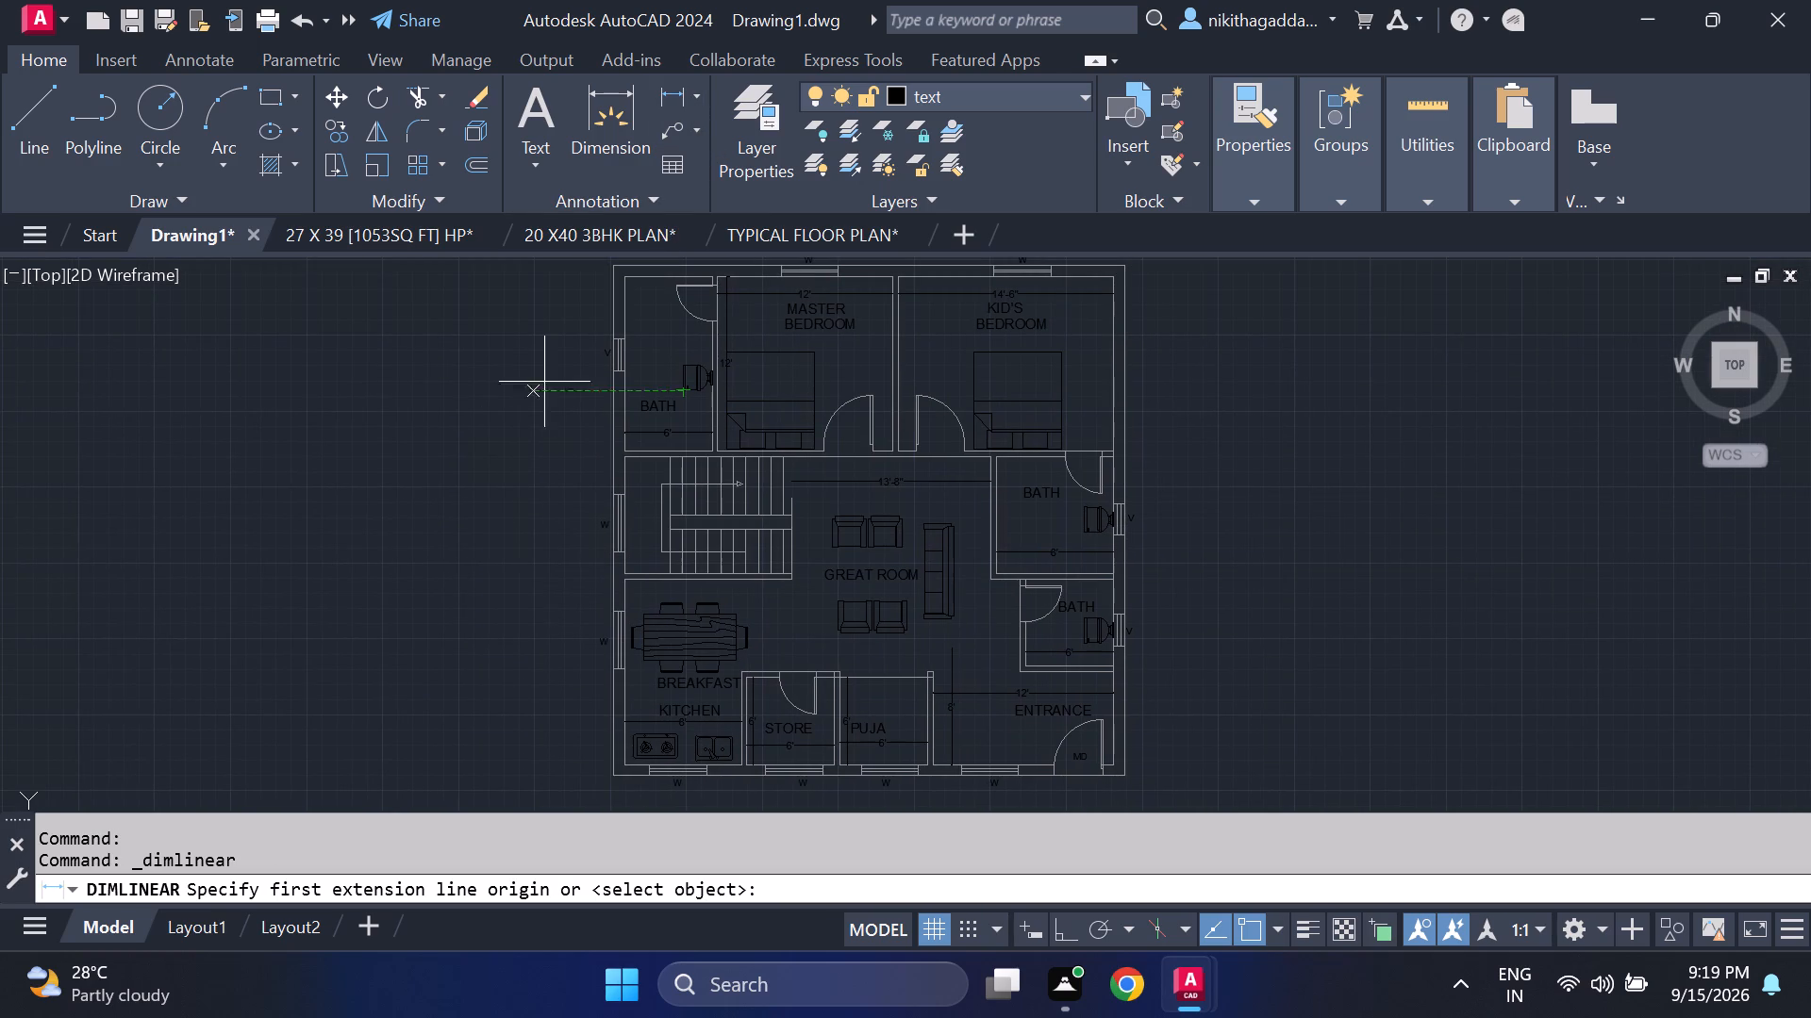
pyautogui.click(557, 265)
pyautogui.scroll(-1, 540, 590)
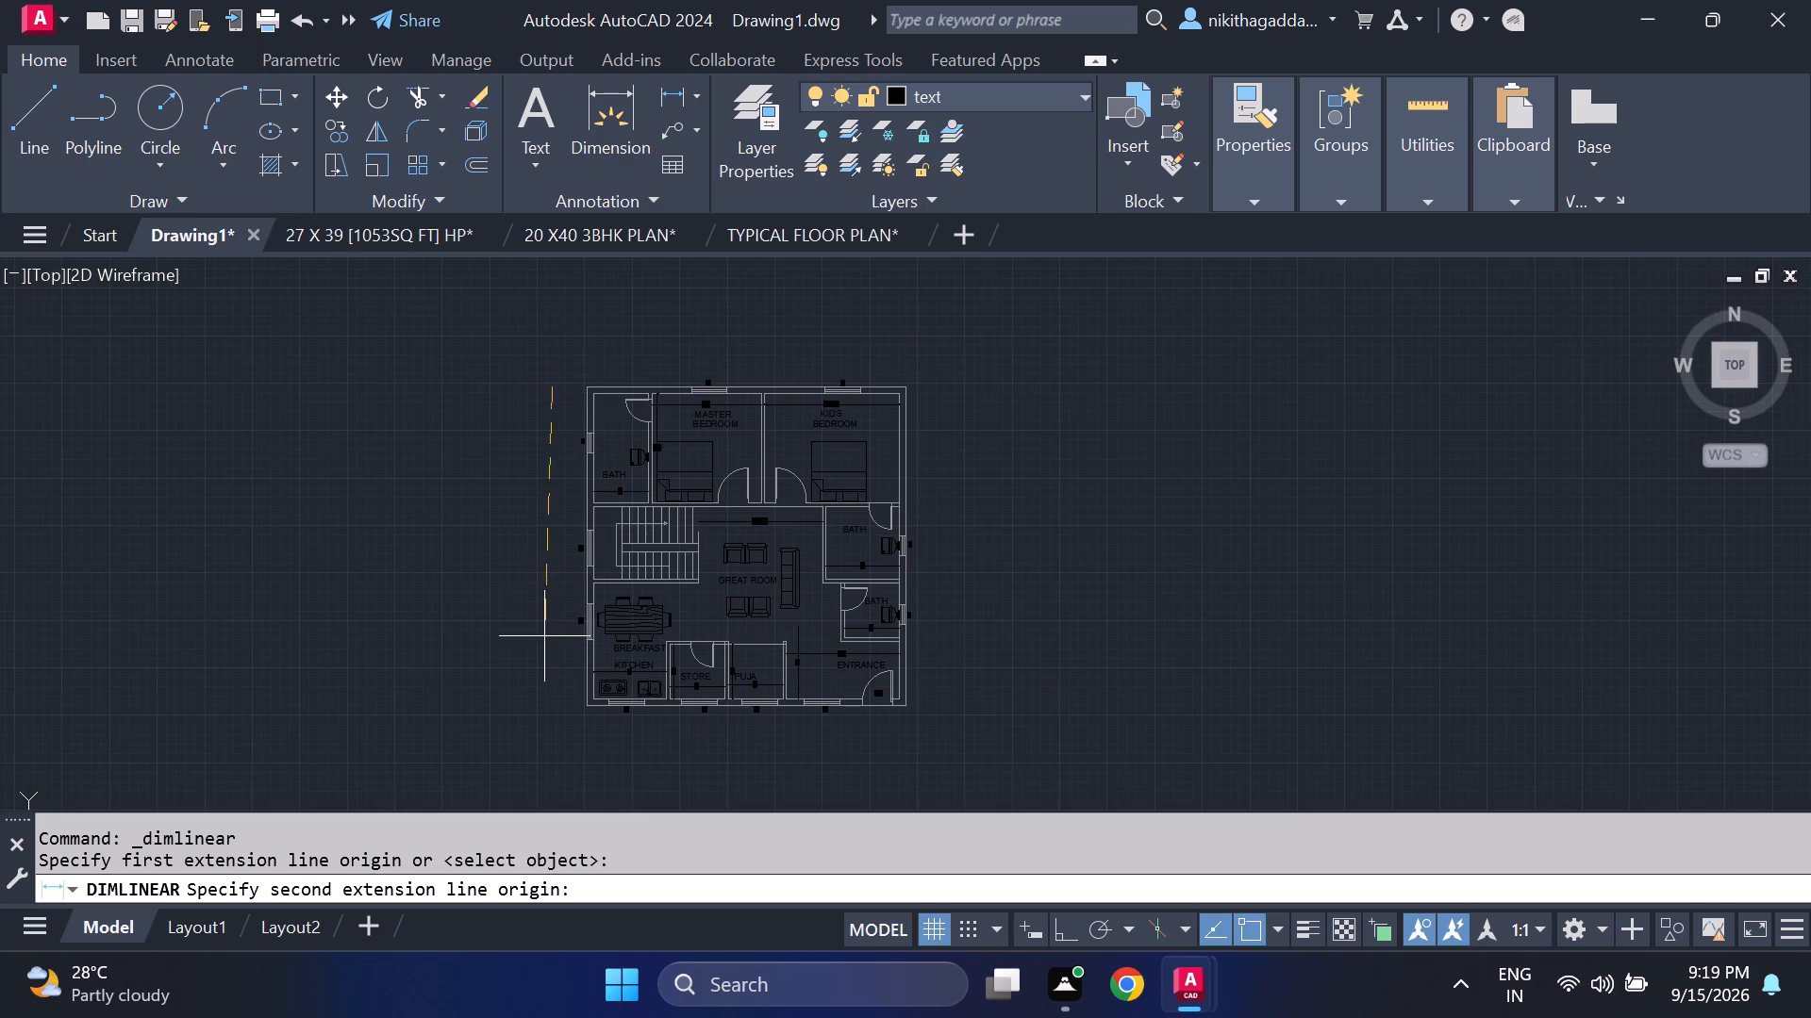
pyautogui.moveTo(544, 628); pyautogui.dragTo(545, 534, button='middle')
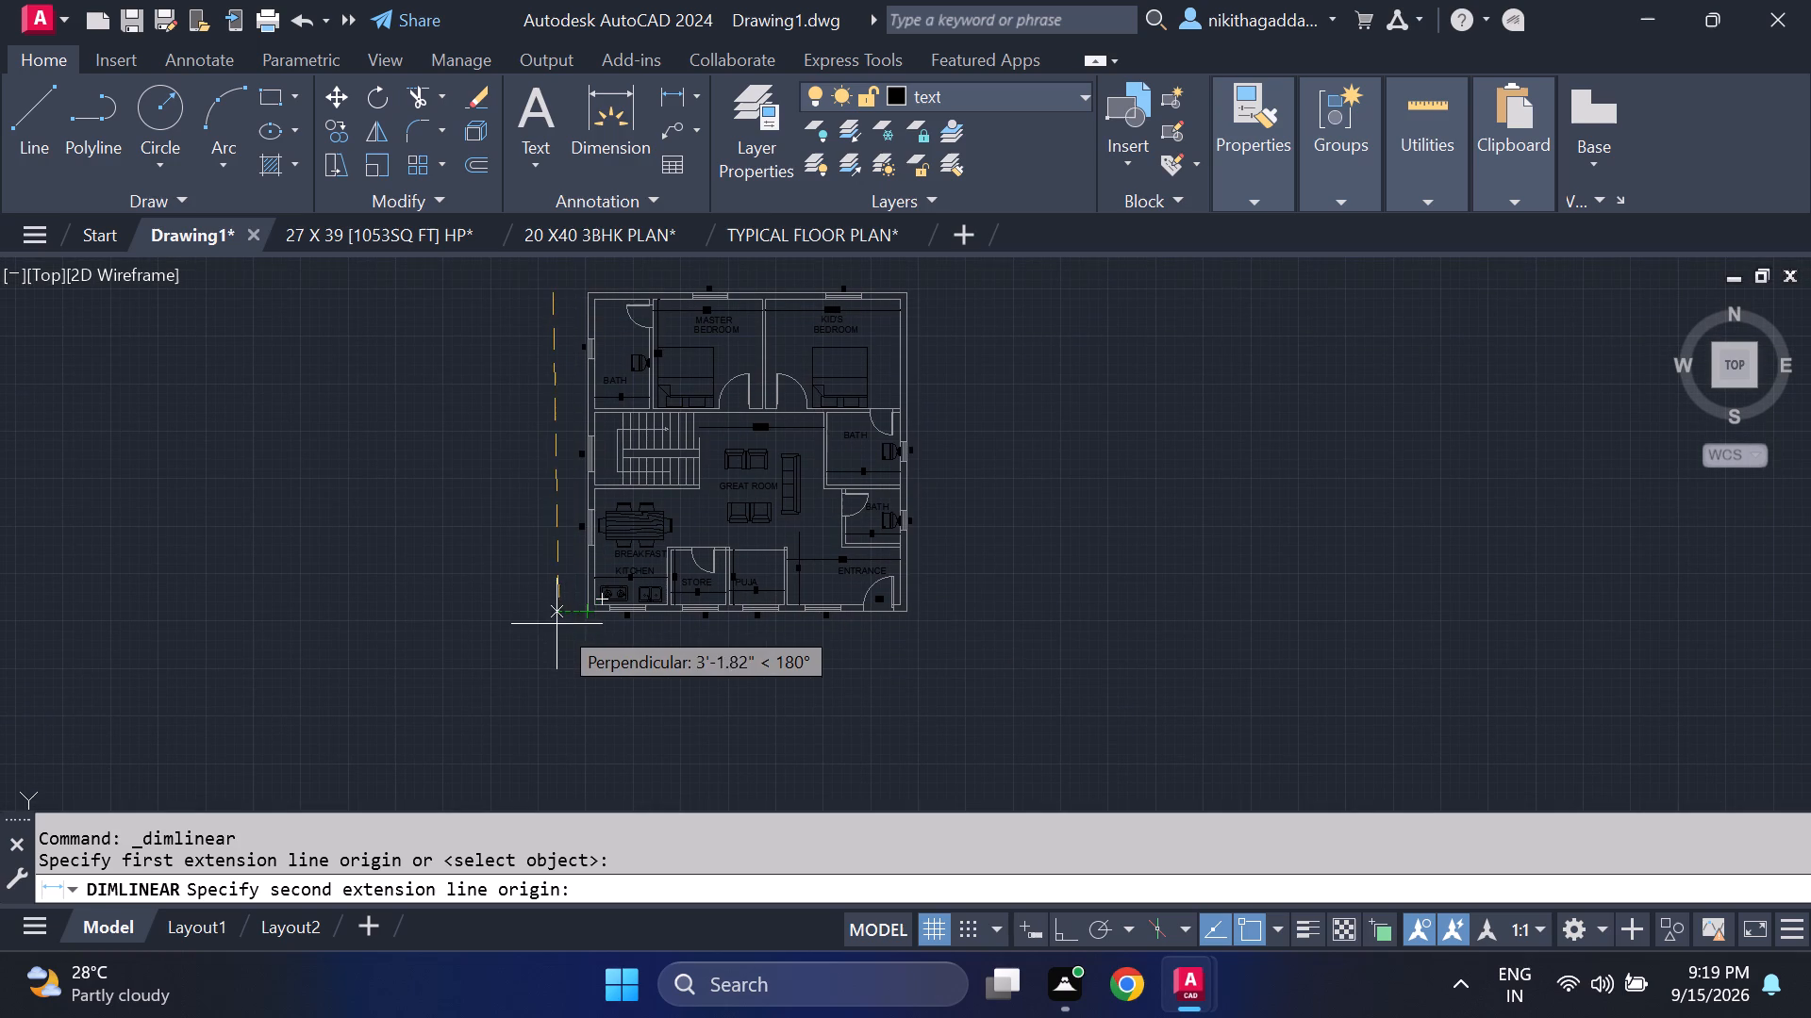
pyautogui.press('F8')
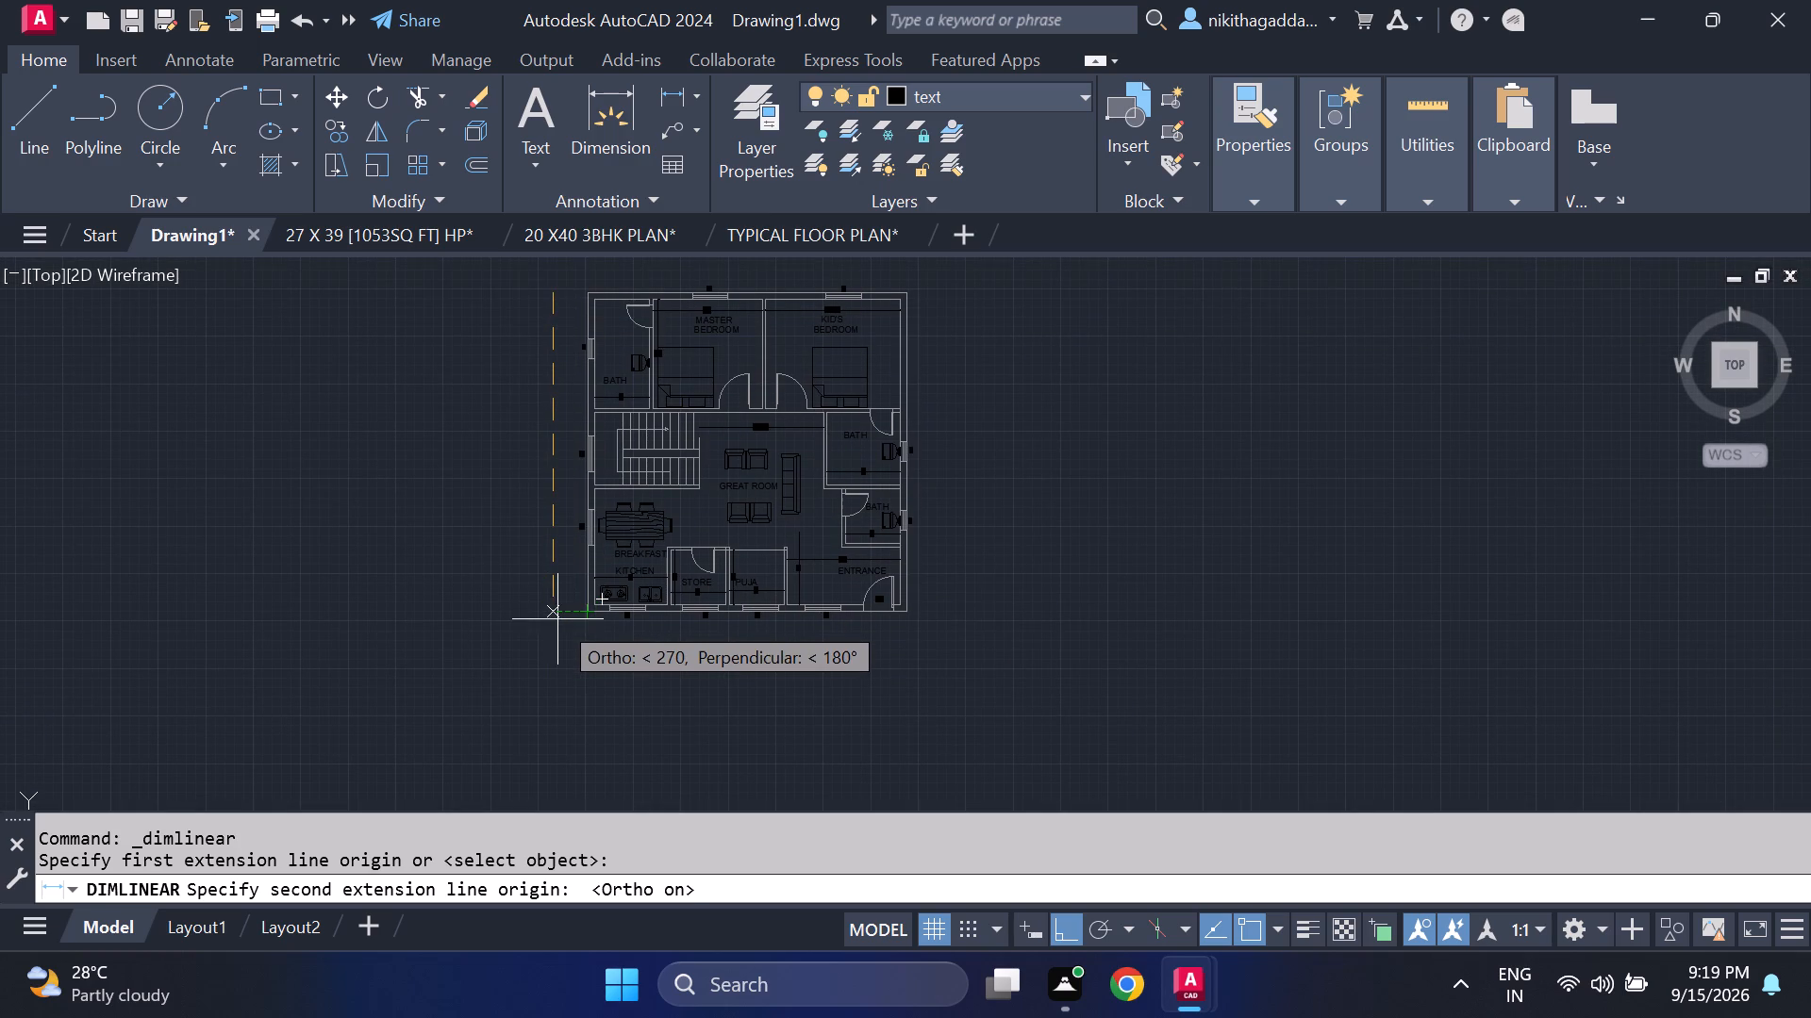
pyautogui.click(553, 616)
pyautogui.click(553, 616)
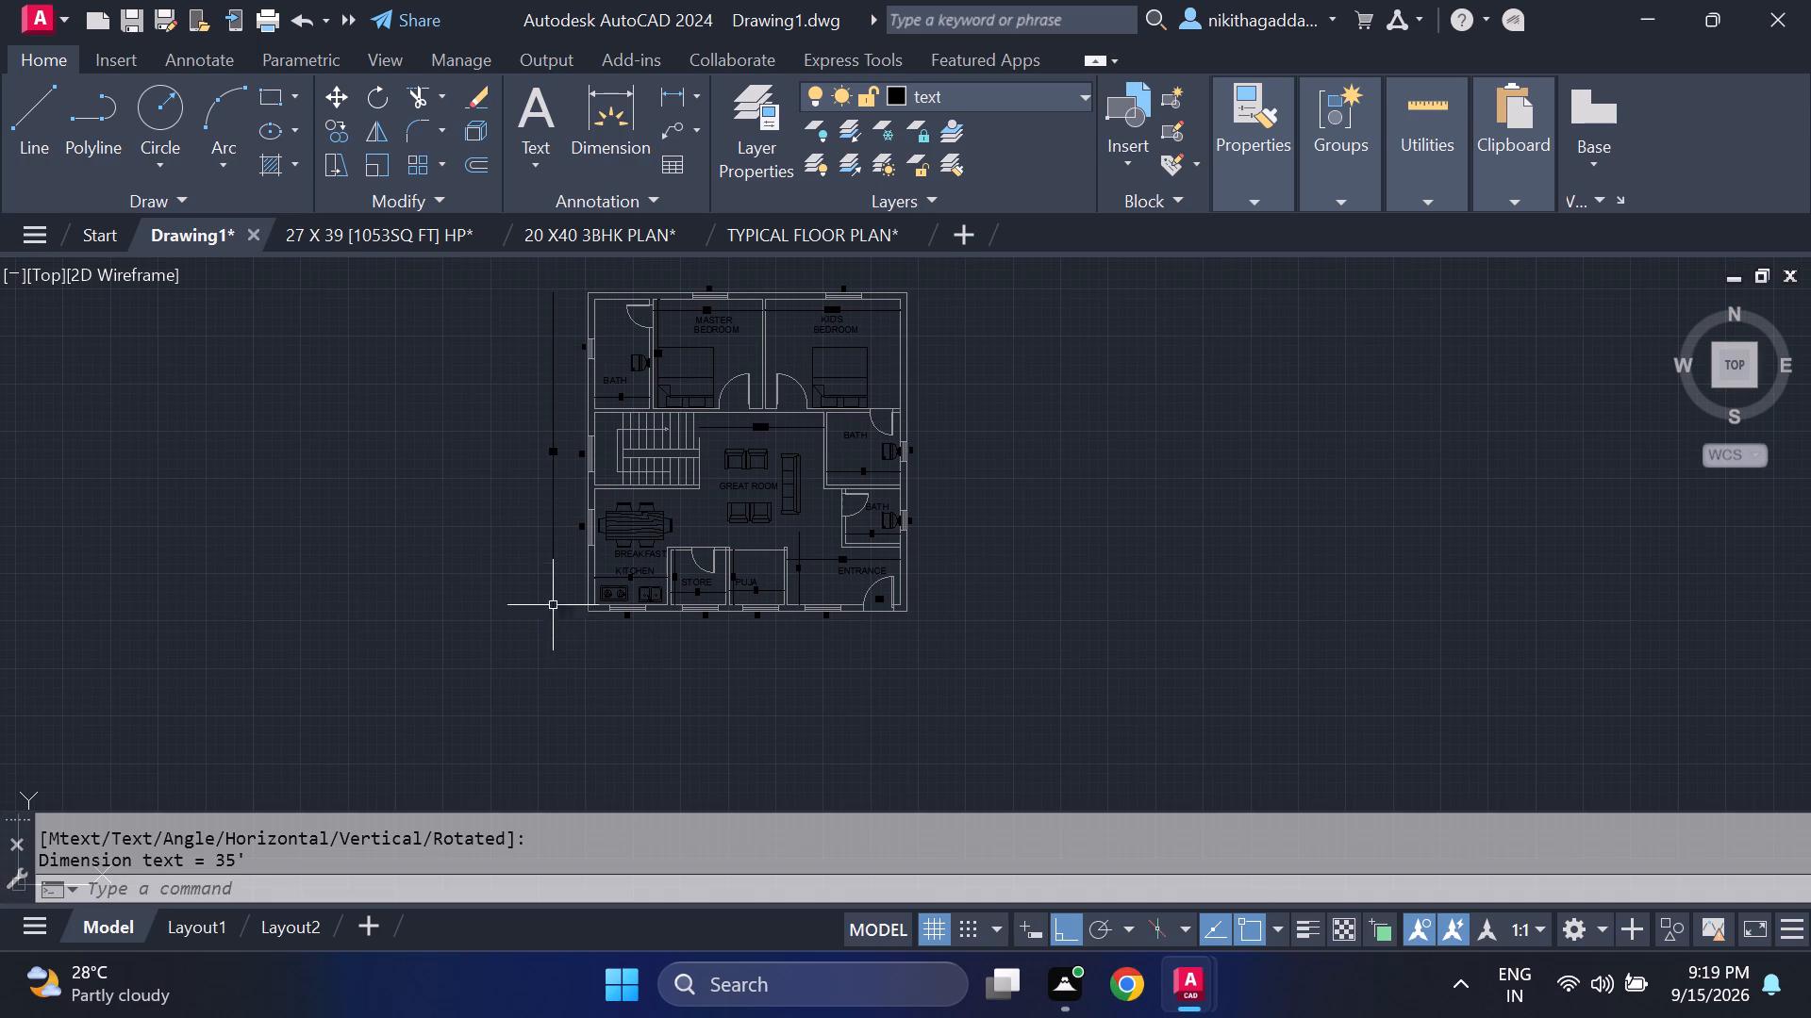
pyautogui.scroll(2, 560, 447)
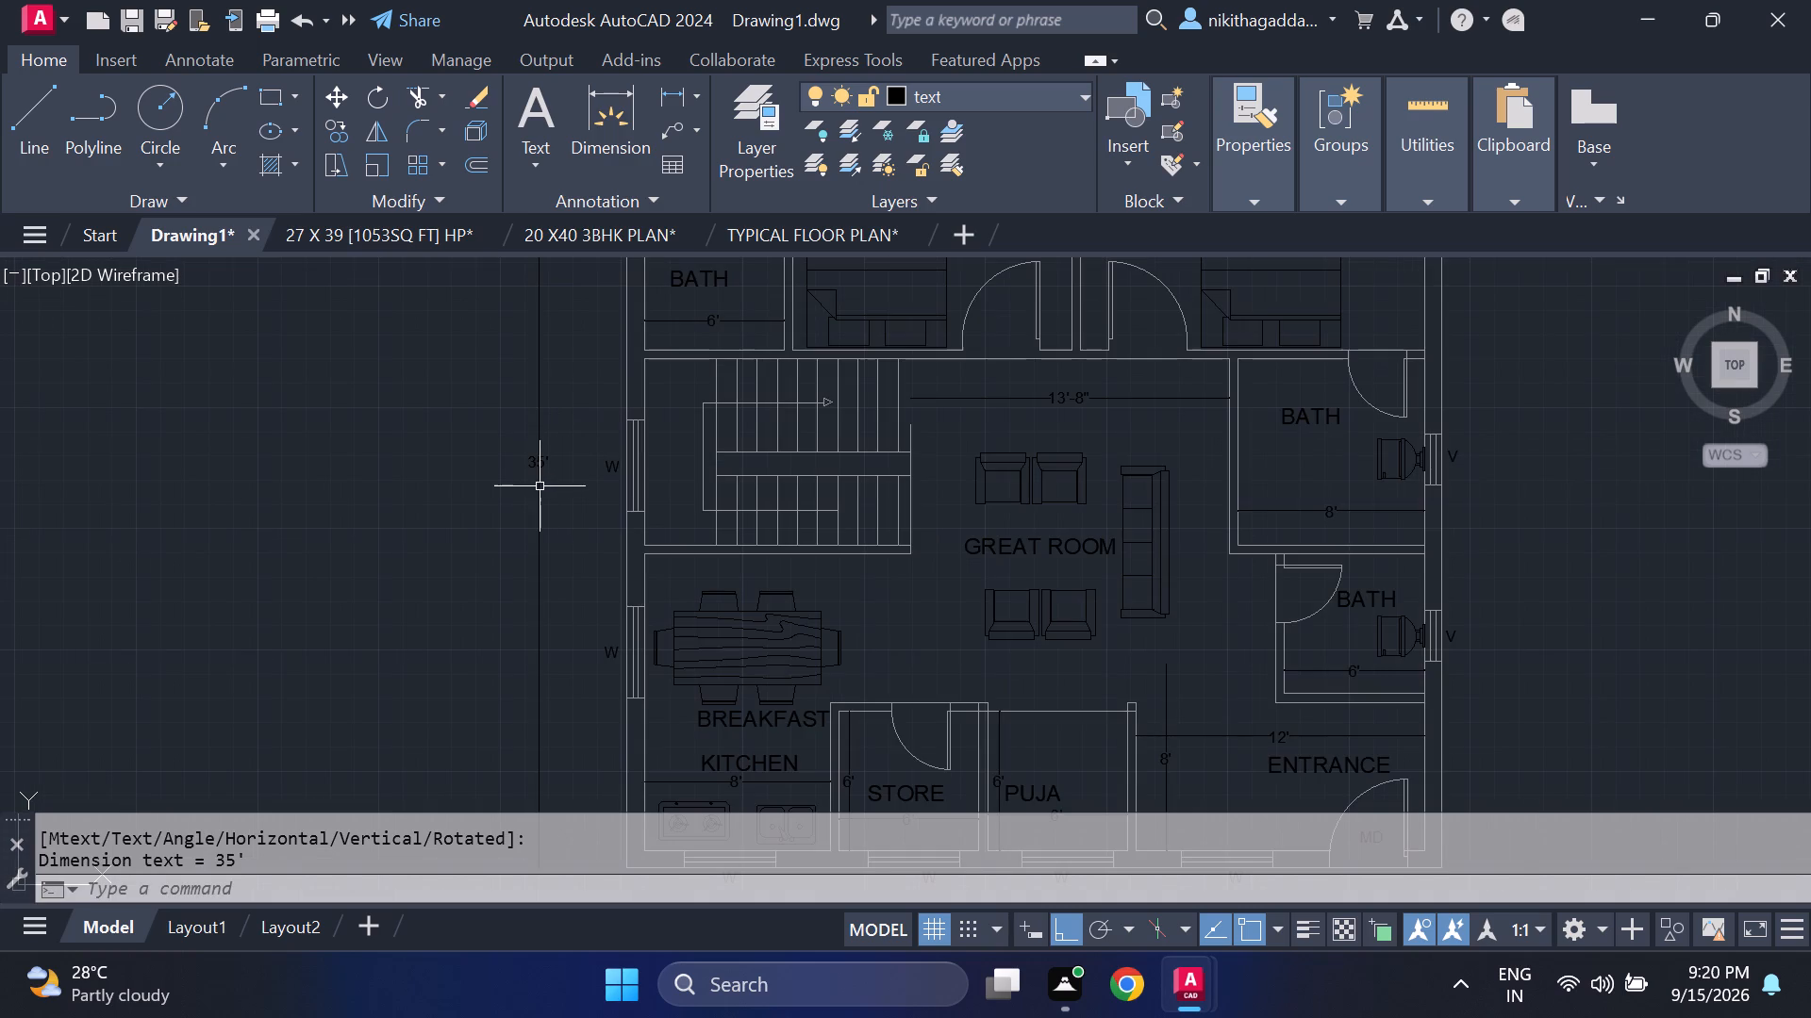
pyautogui.scroll(2, 540, 487)
pyautogui.scroll(-3, 542, 495)
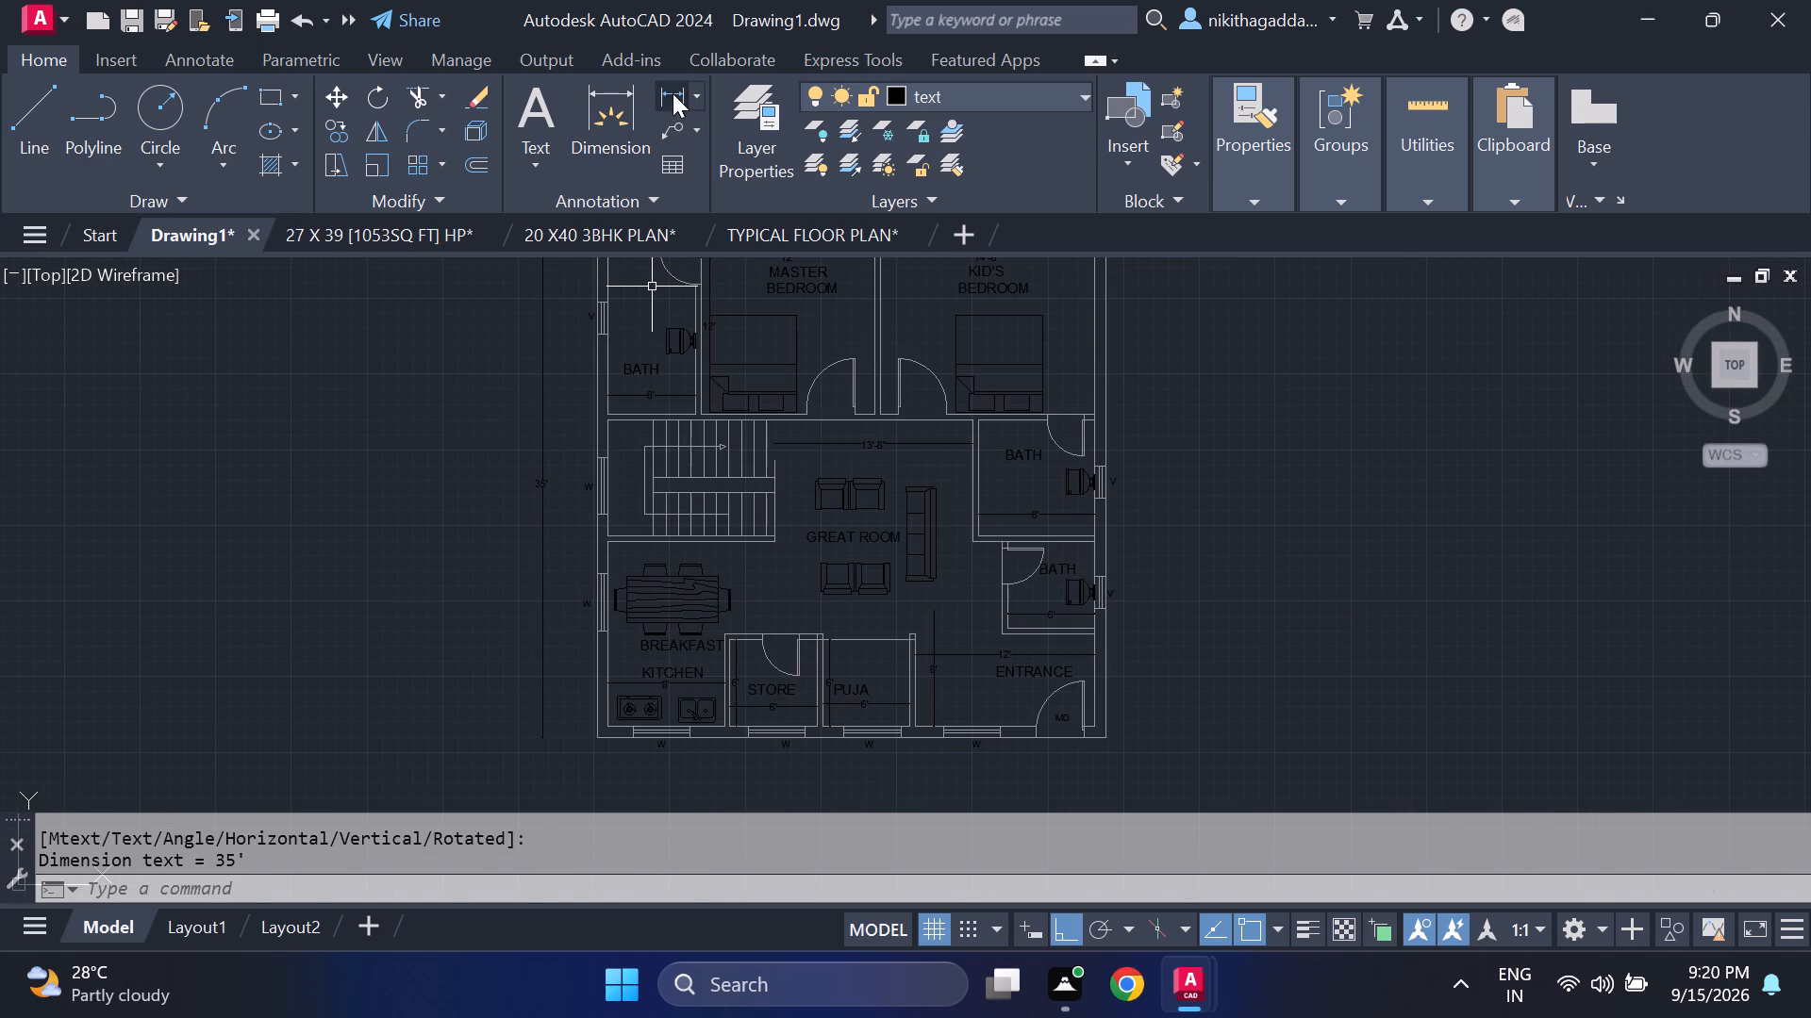
# Add a horizontal linear dimension for the building's overall exterior width, just outside the north wall.
pyautogui.click(672, 92)
pyautogui.moveTo(424, 418); pyautogui.dragTo(349, 686, button='middle')
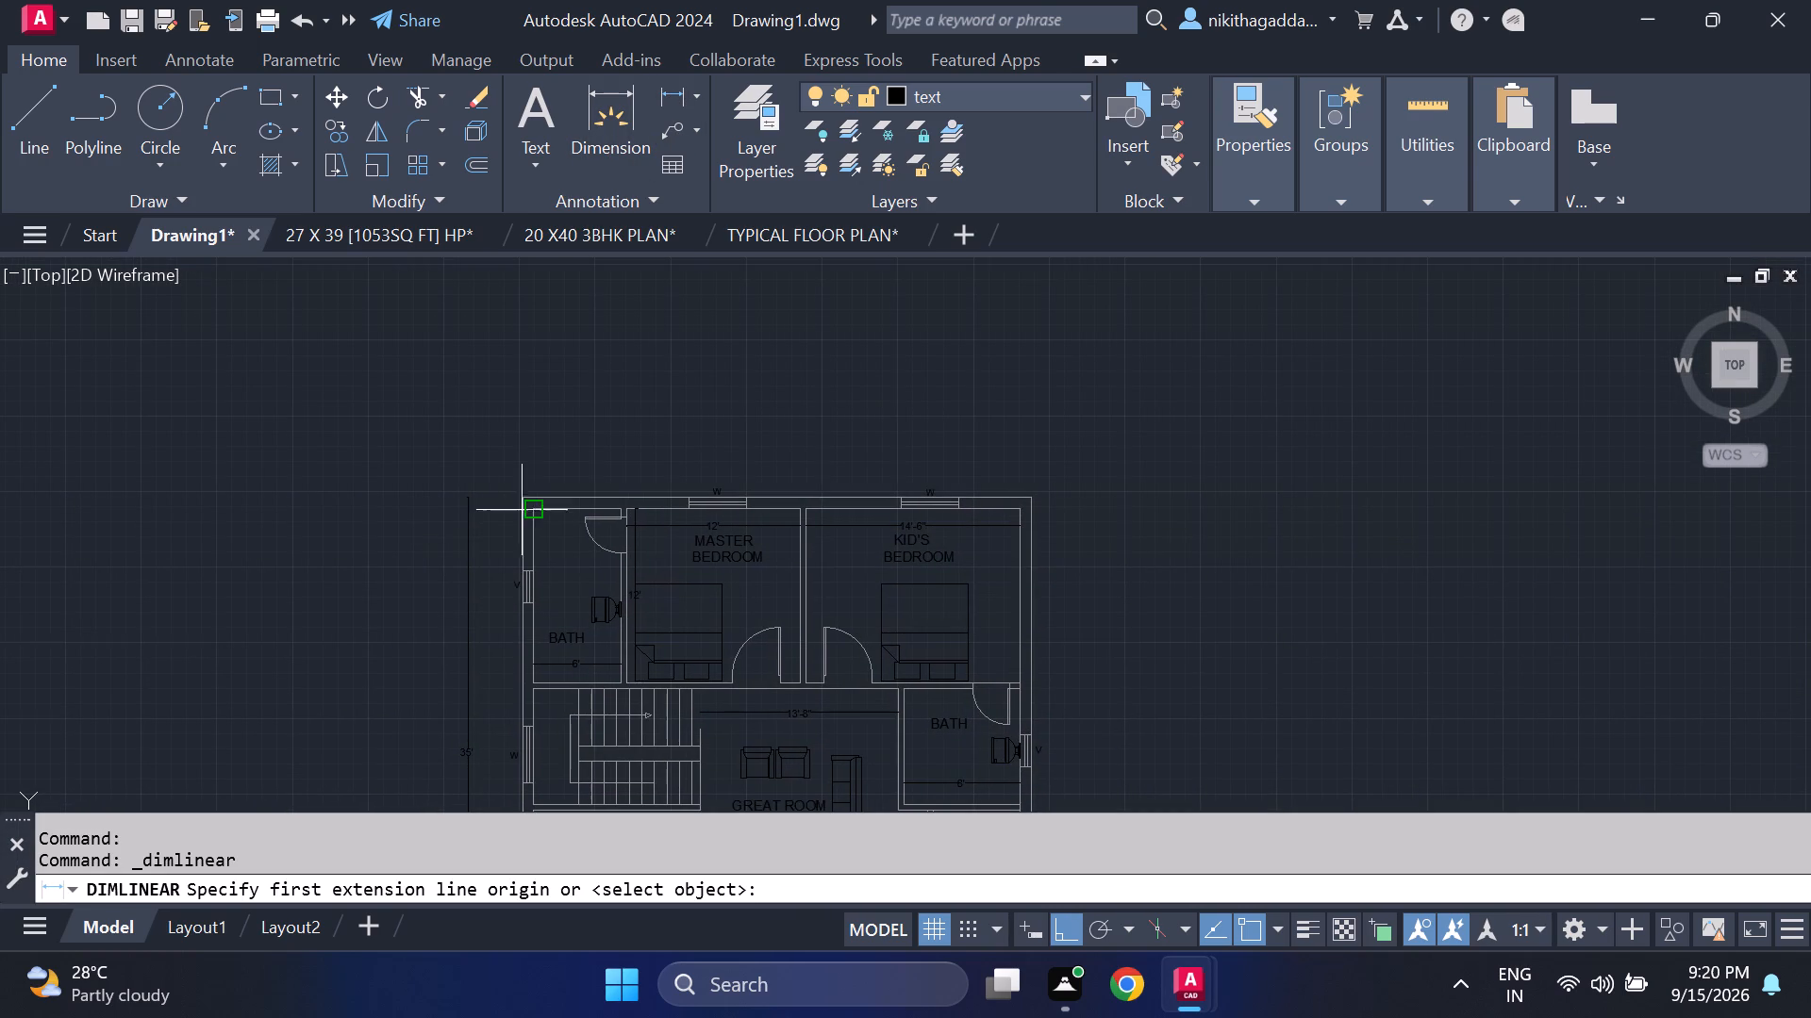
pyautogui.click(517, 450)
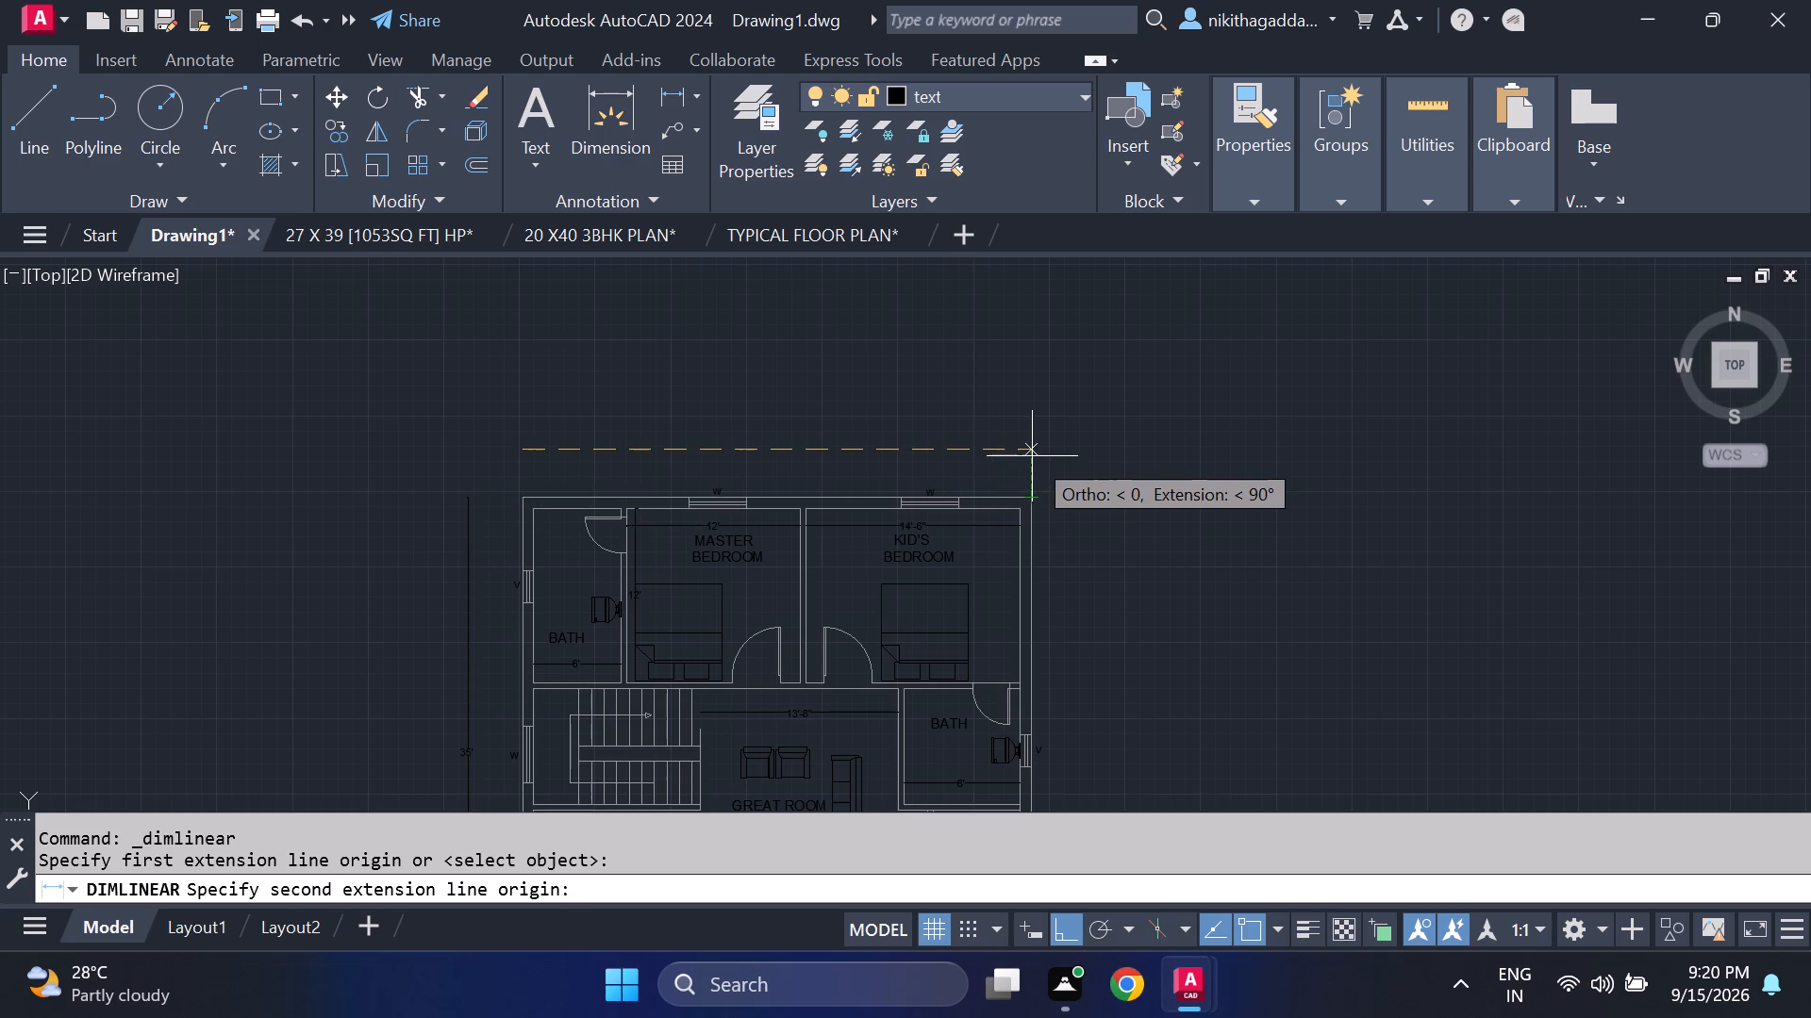
pyautogui.click(1032, 450)
pyautogui.click(1032, 450)
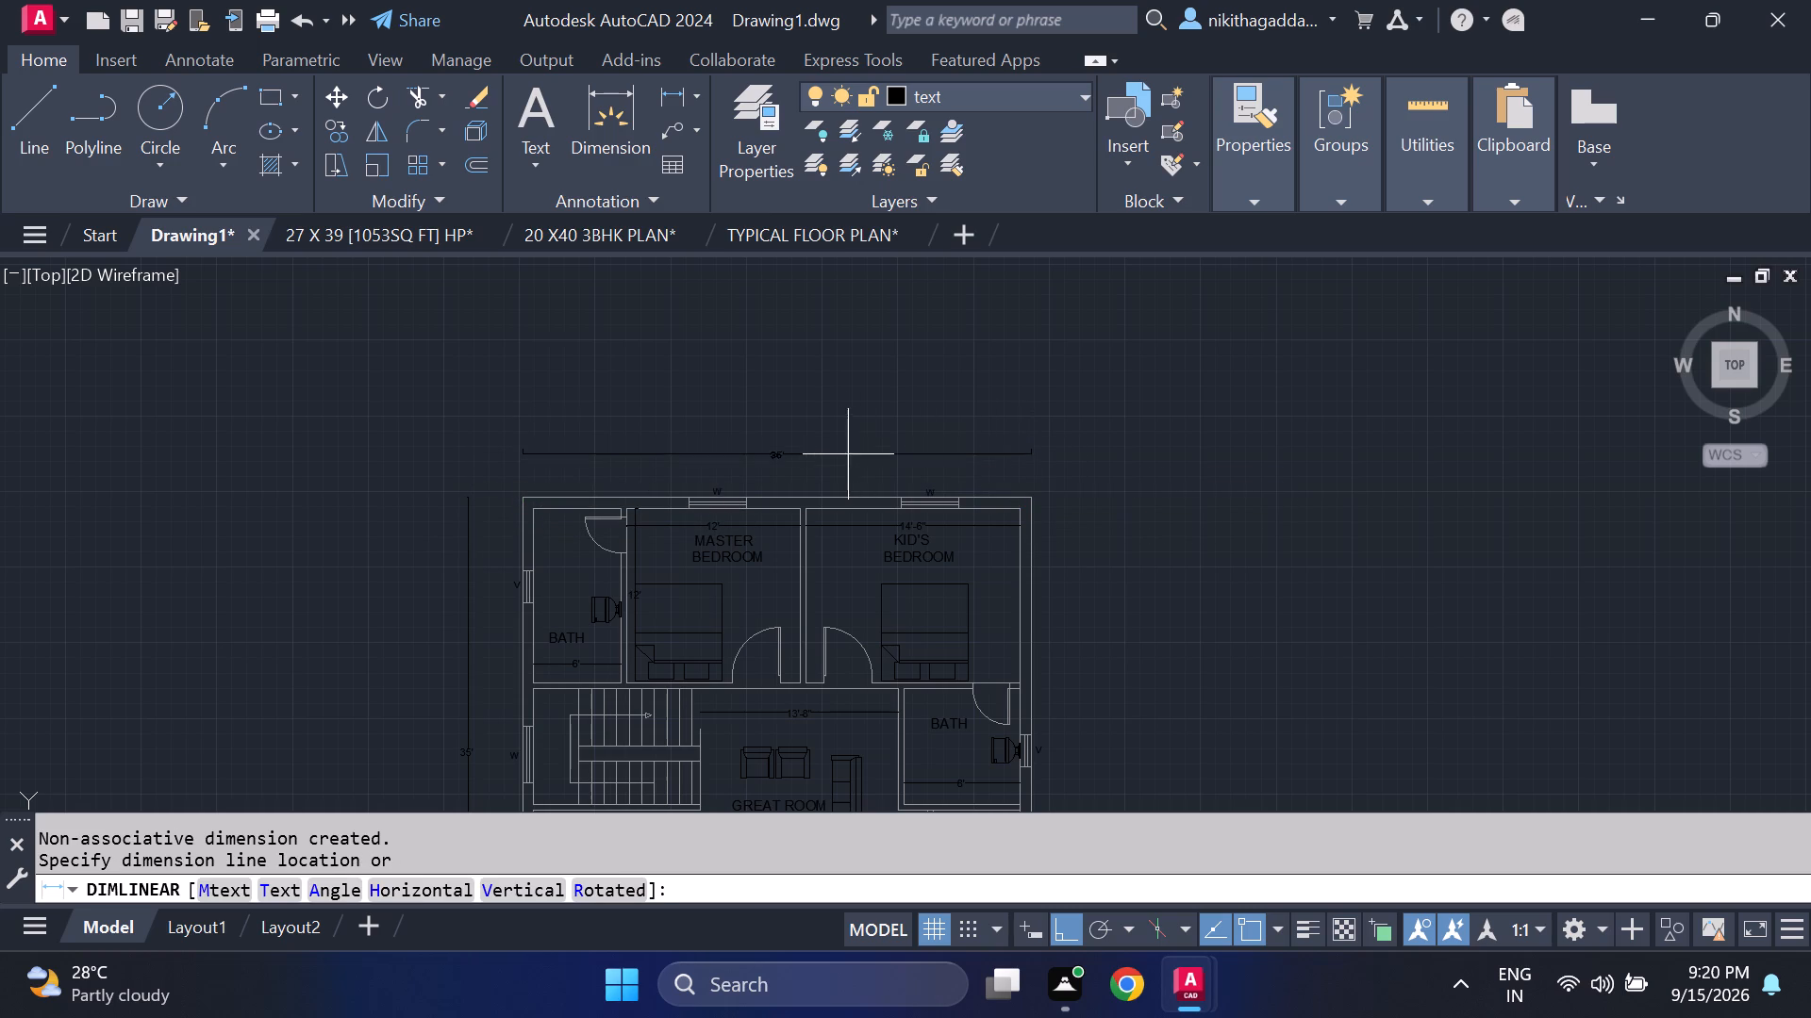
pyautogui.click(858, 448)
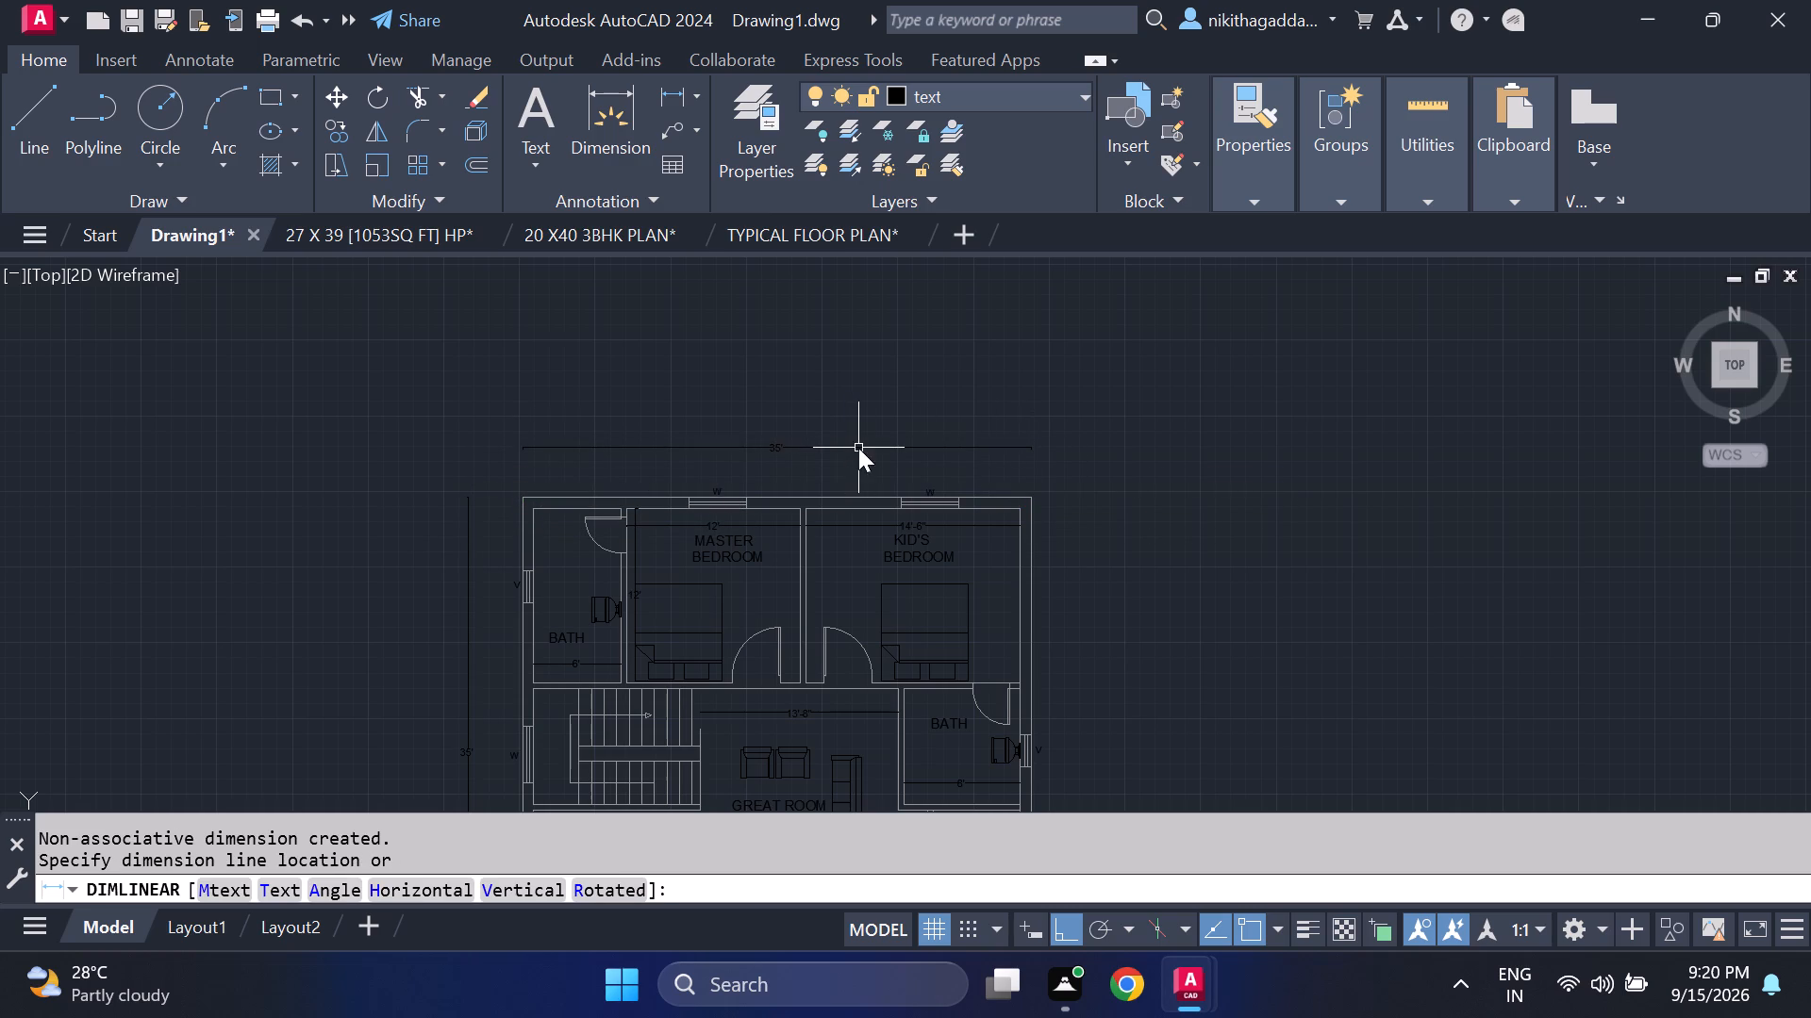
# With Ortho off, copy the MASTER text from the master bedroom label to just below the overall width dimension's text.
pyautogui.scroll(2, 803, 447)
pyautogui.scroll(-2, 884, 443)
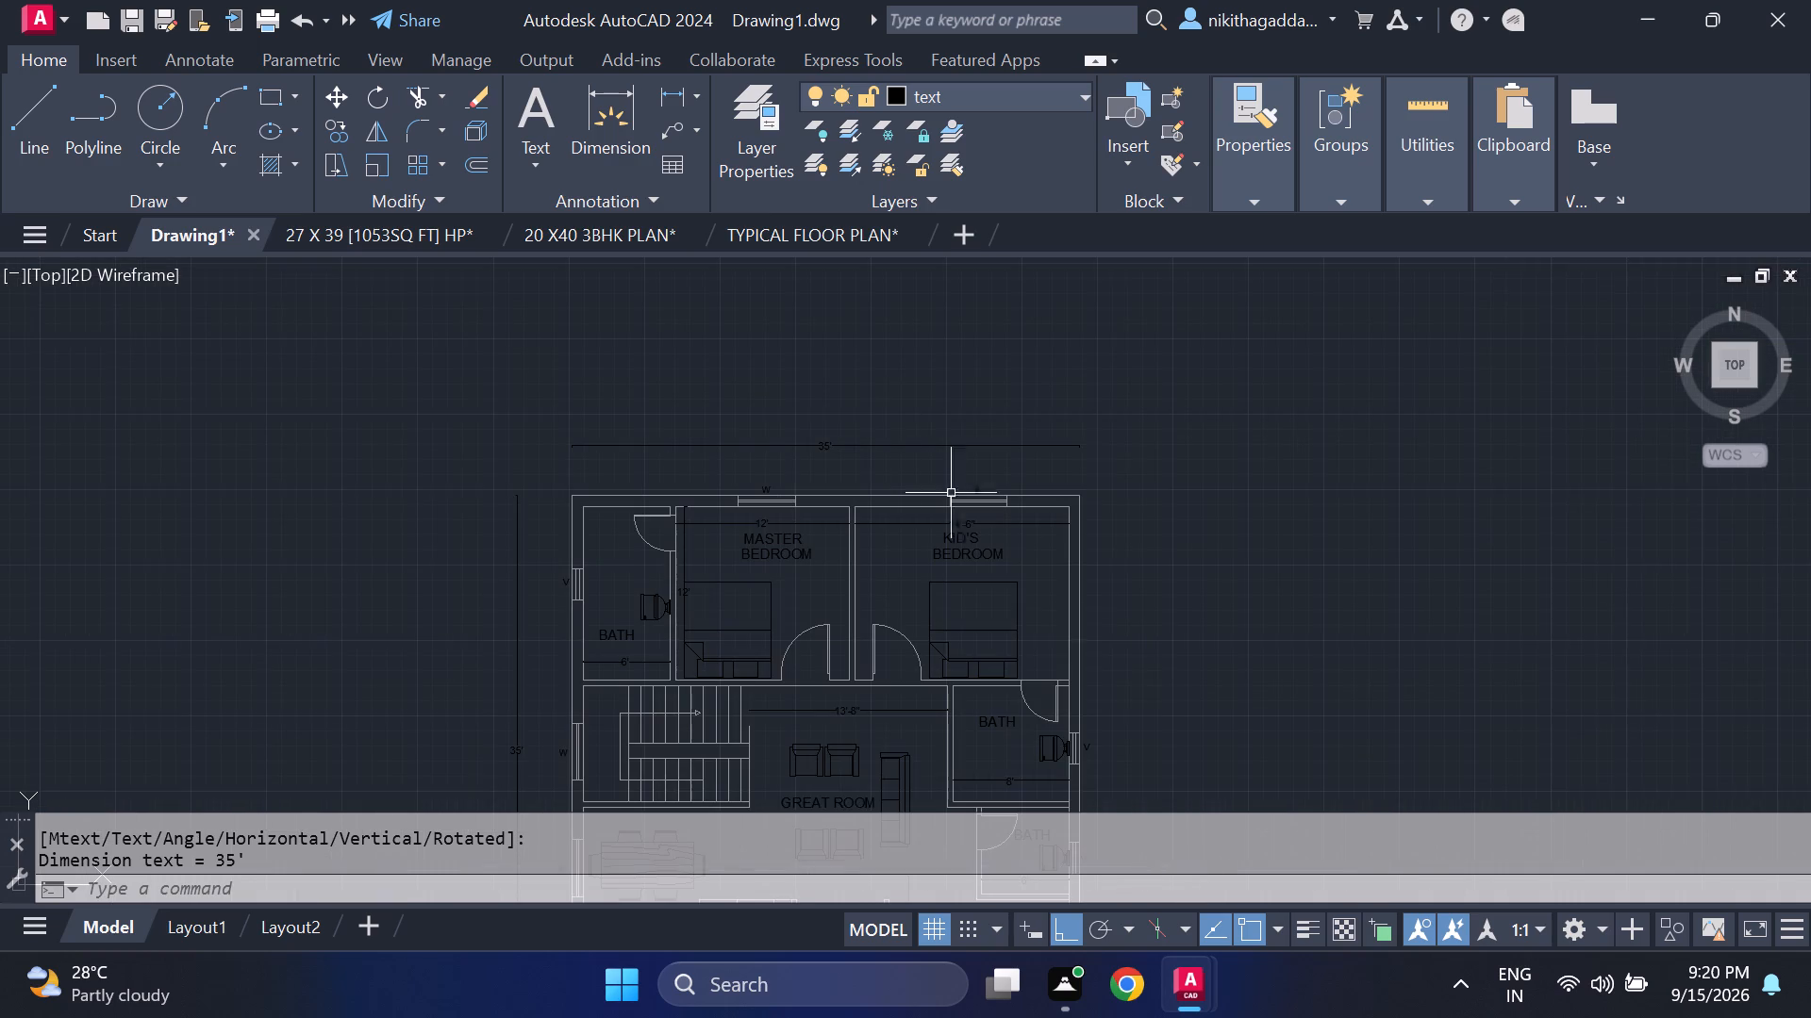
pyautogui.moveTo(1133, 641); pyautogui.dragTo(1044, 408, button='middle')
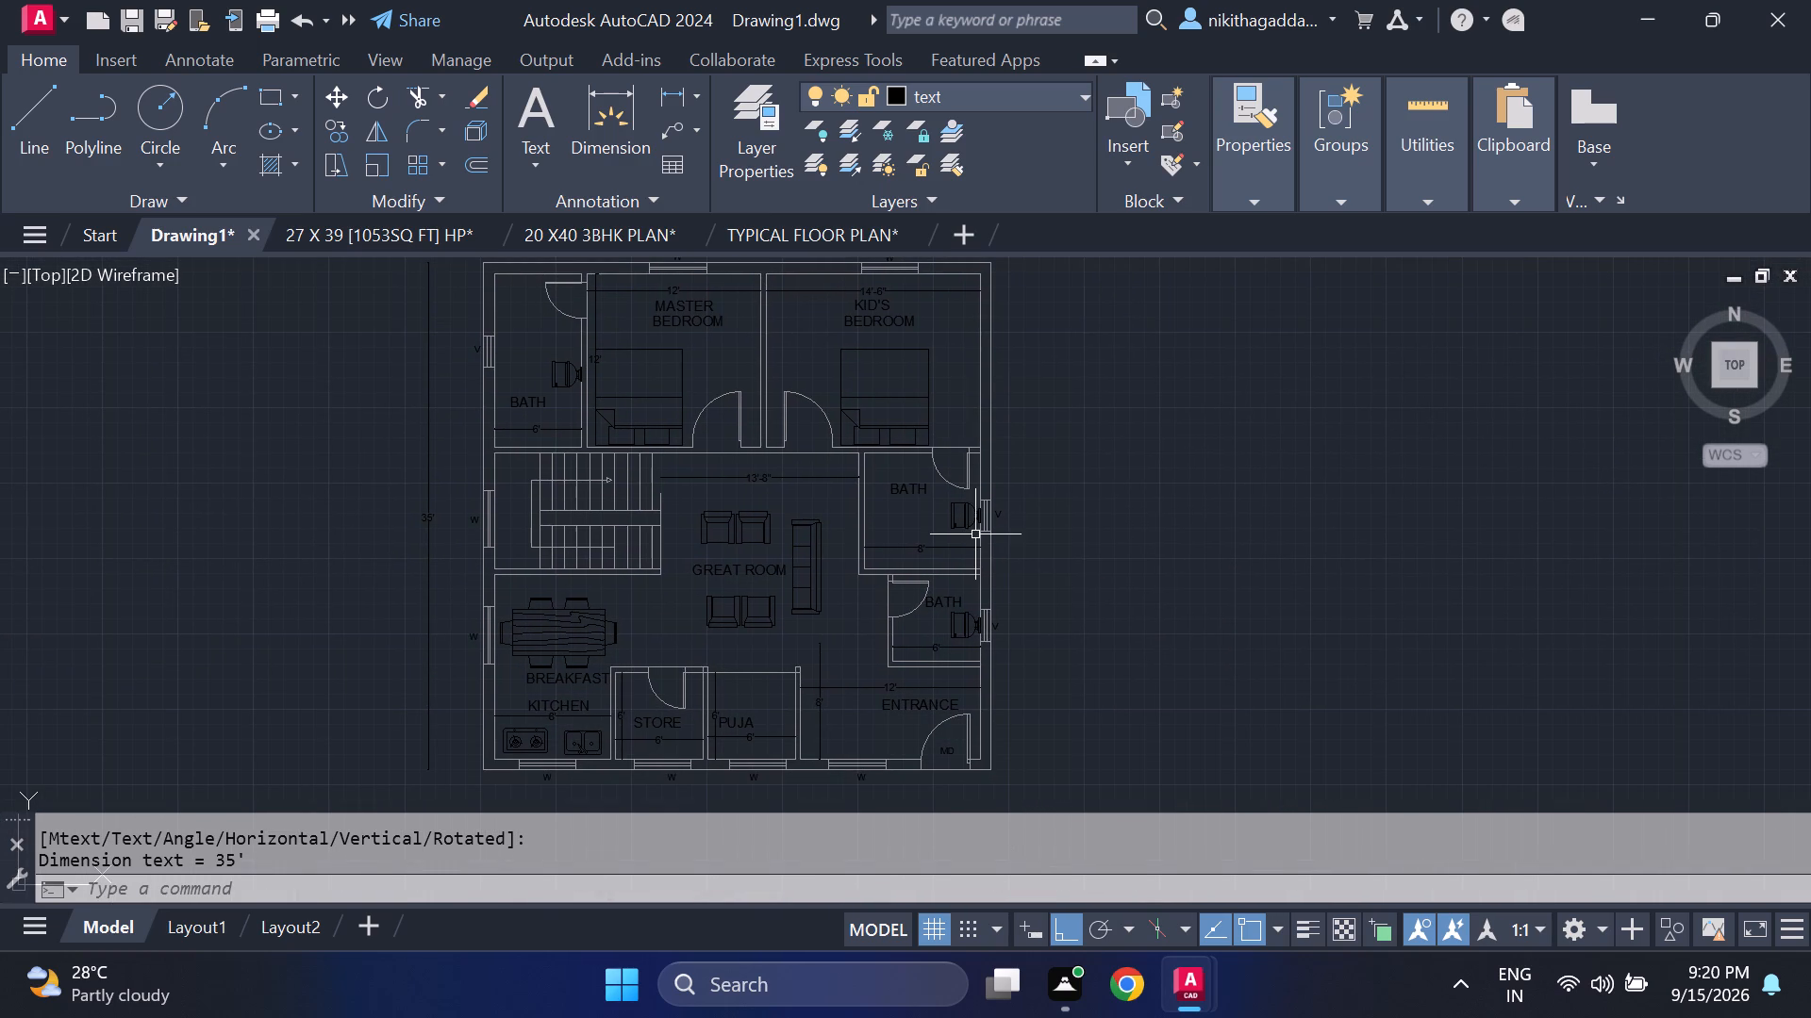
pyautogui.moveTo(976, 535); pyautogui.dragTo(973, 615, button='middle')
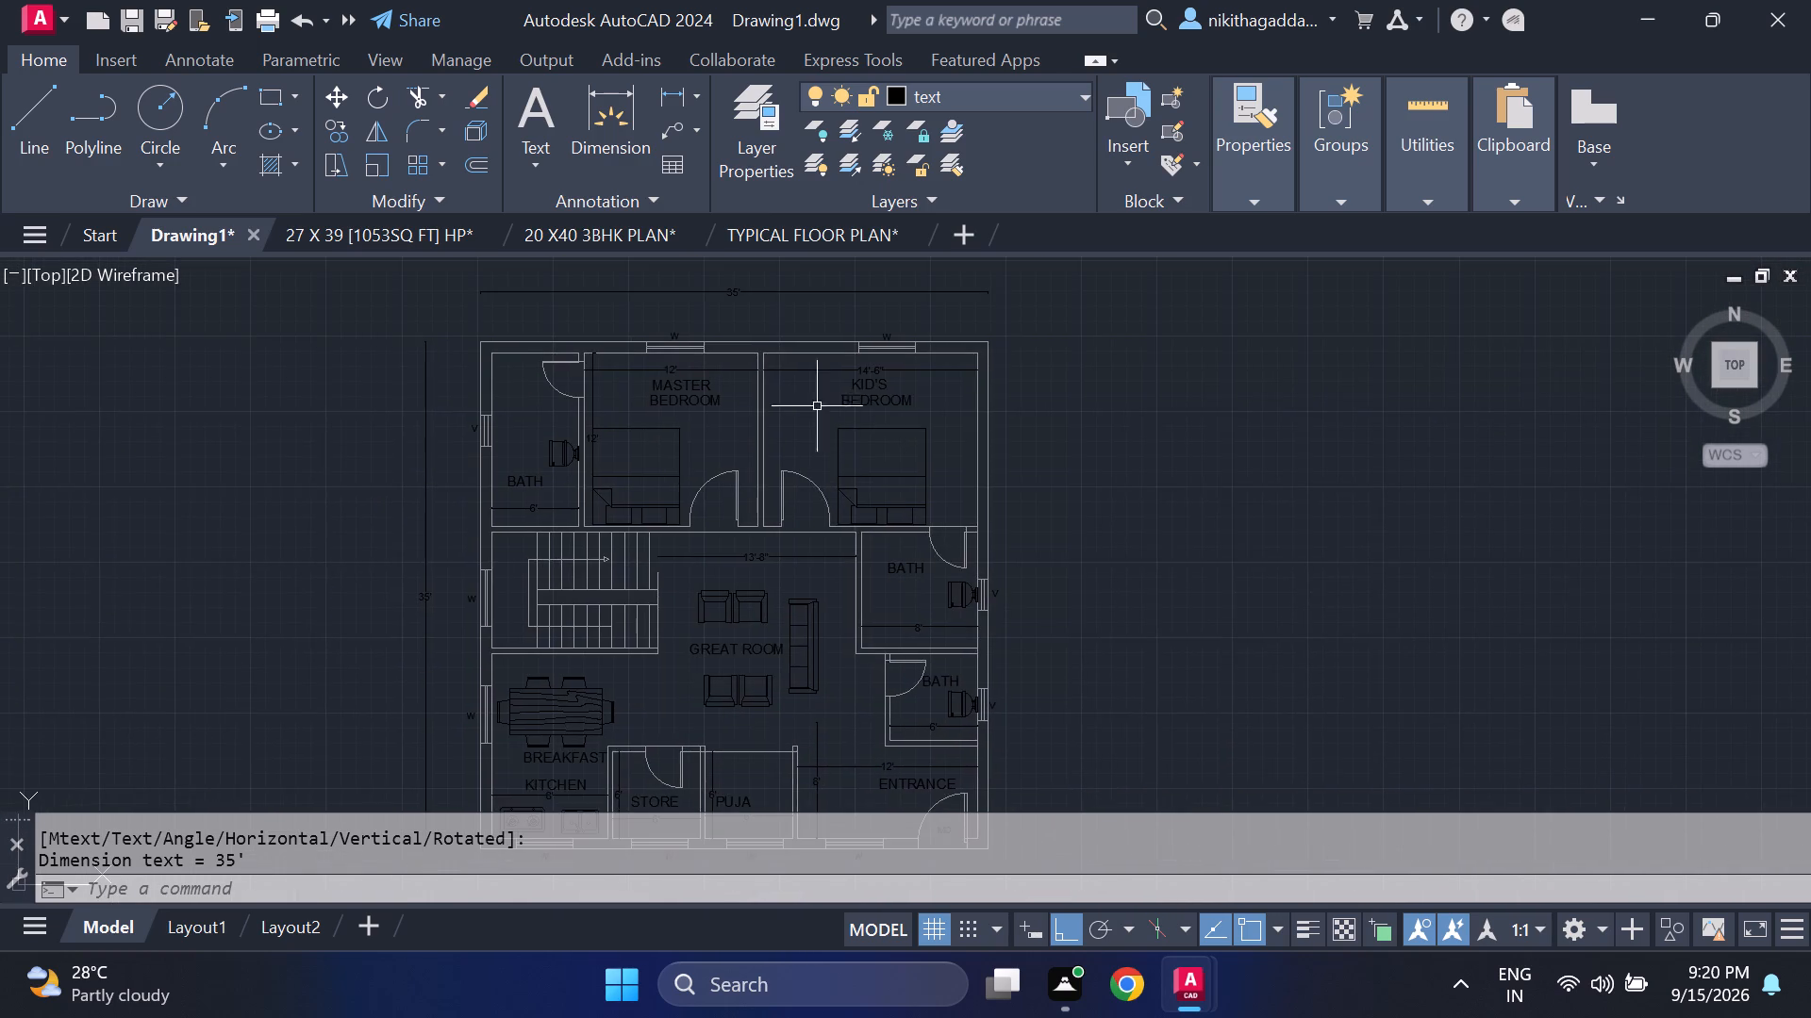
pyautogui.moveTo(781, 374); pyautogui.dragTo(815, 488, button='middle')
pyautogui.scroll(2, 774, 402)
pyautogui.scroll(2, 710, 482)
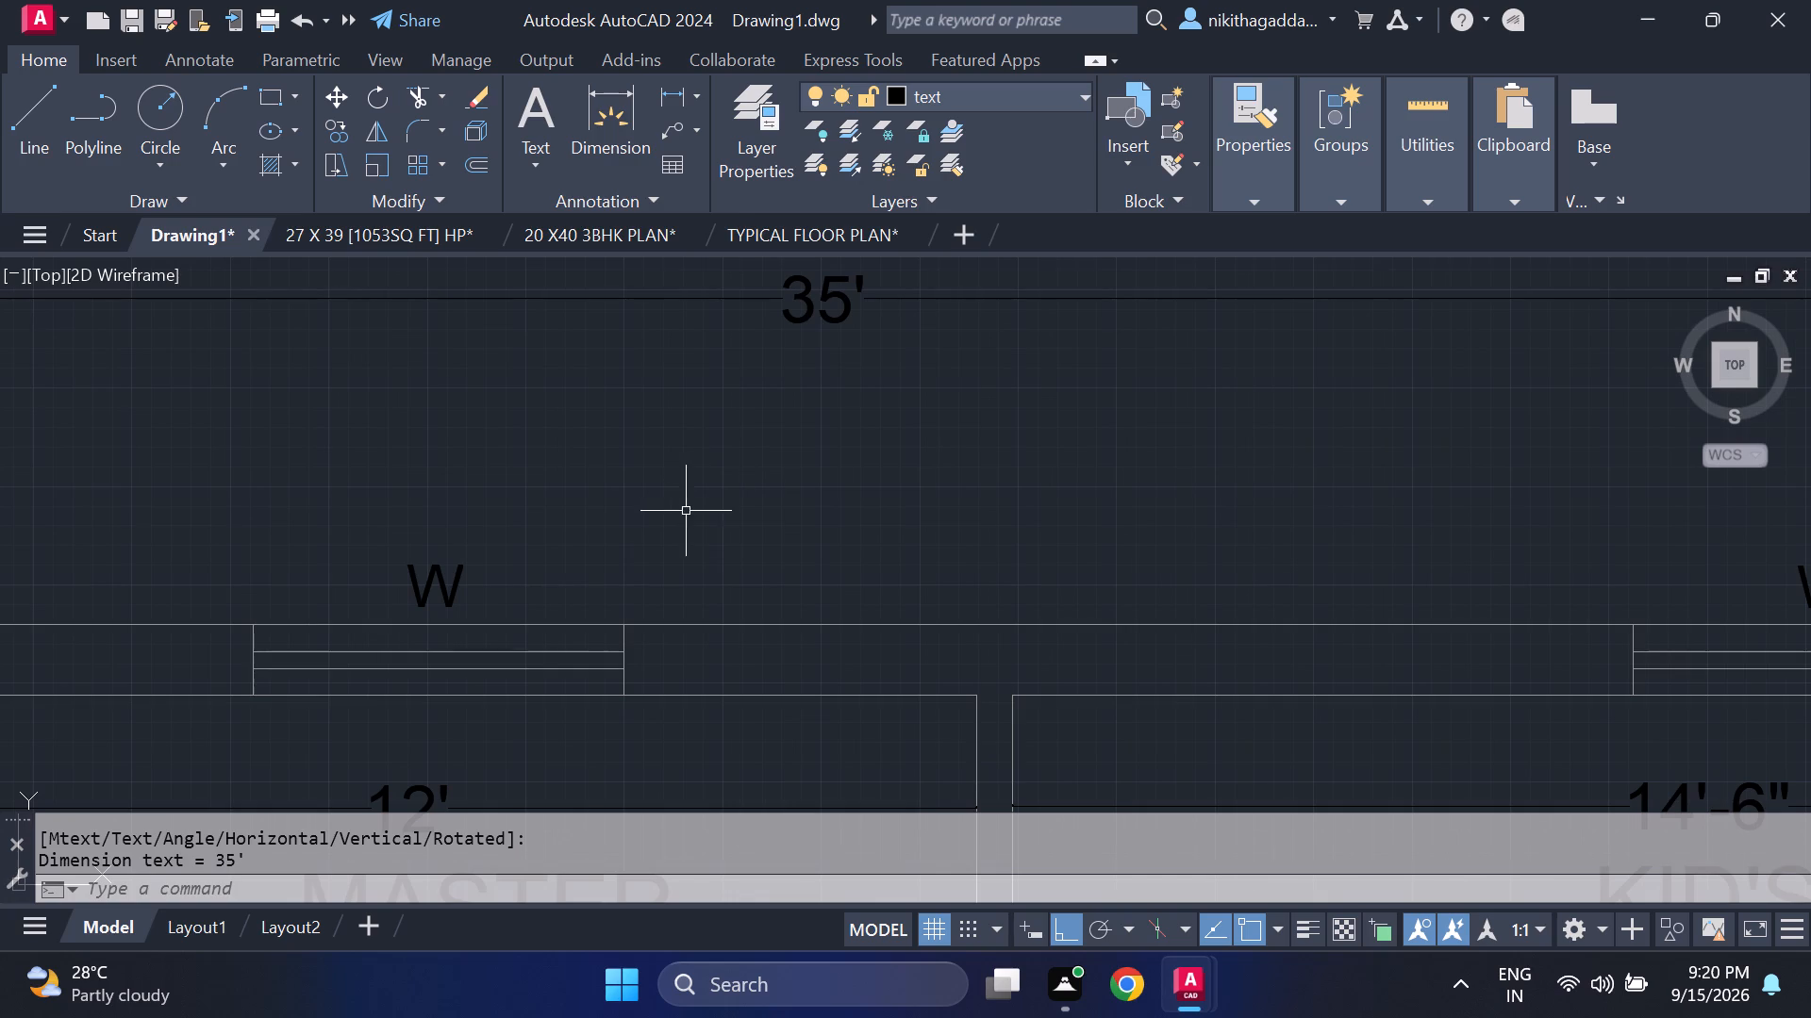
pyautogui.scroll(-2, 631, 568)
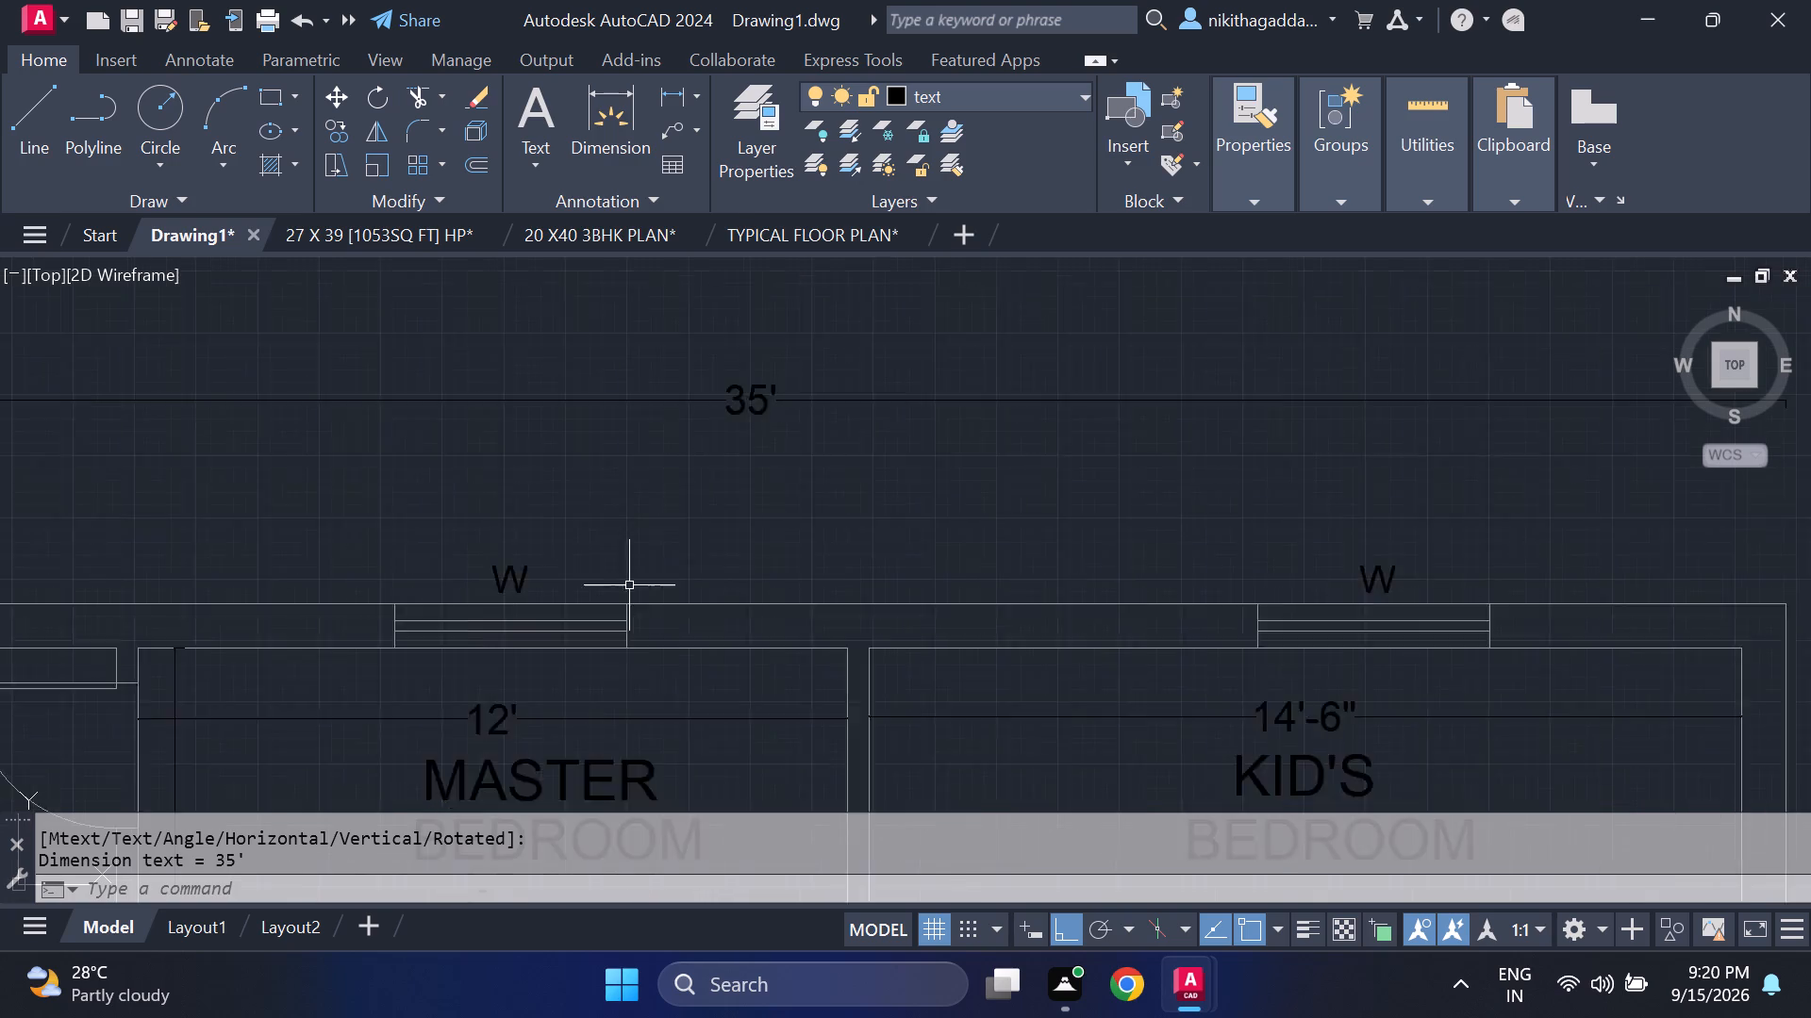
pyautogui.click(631, 693)
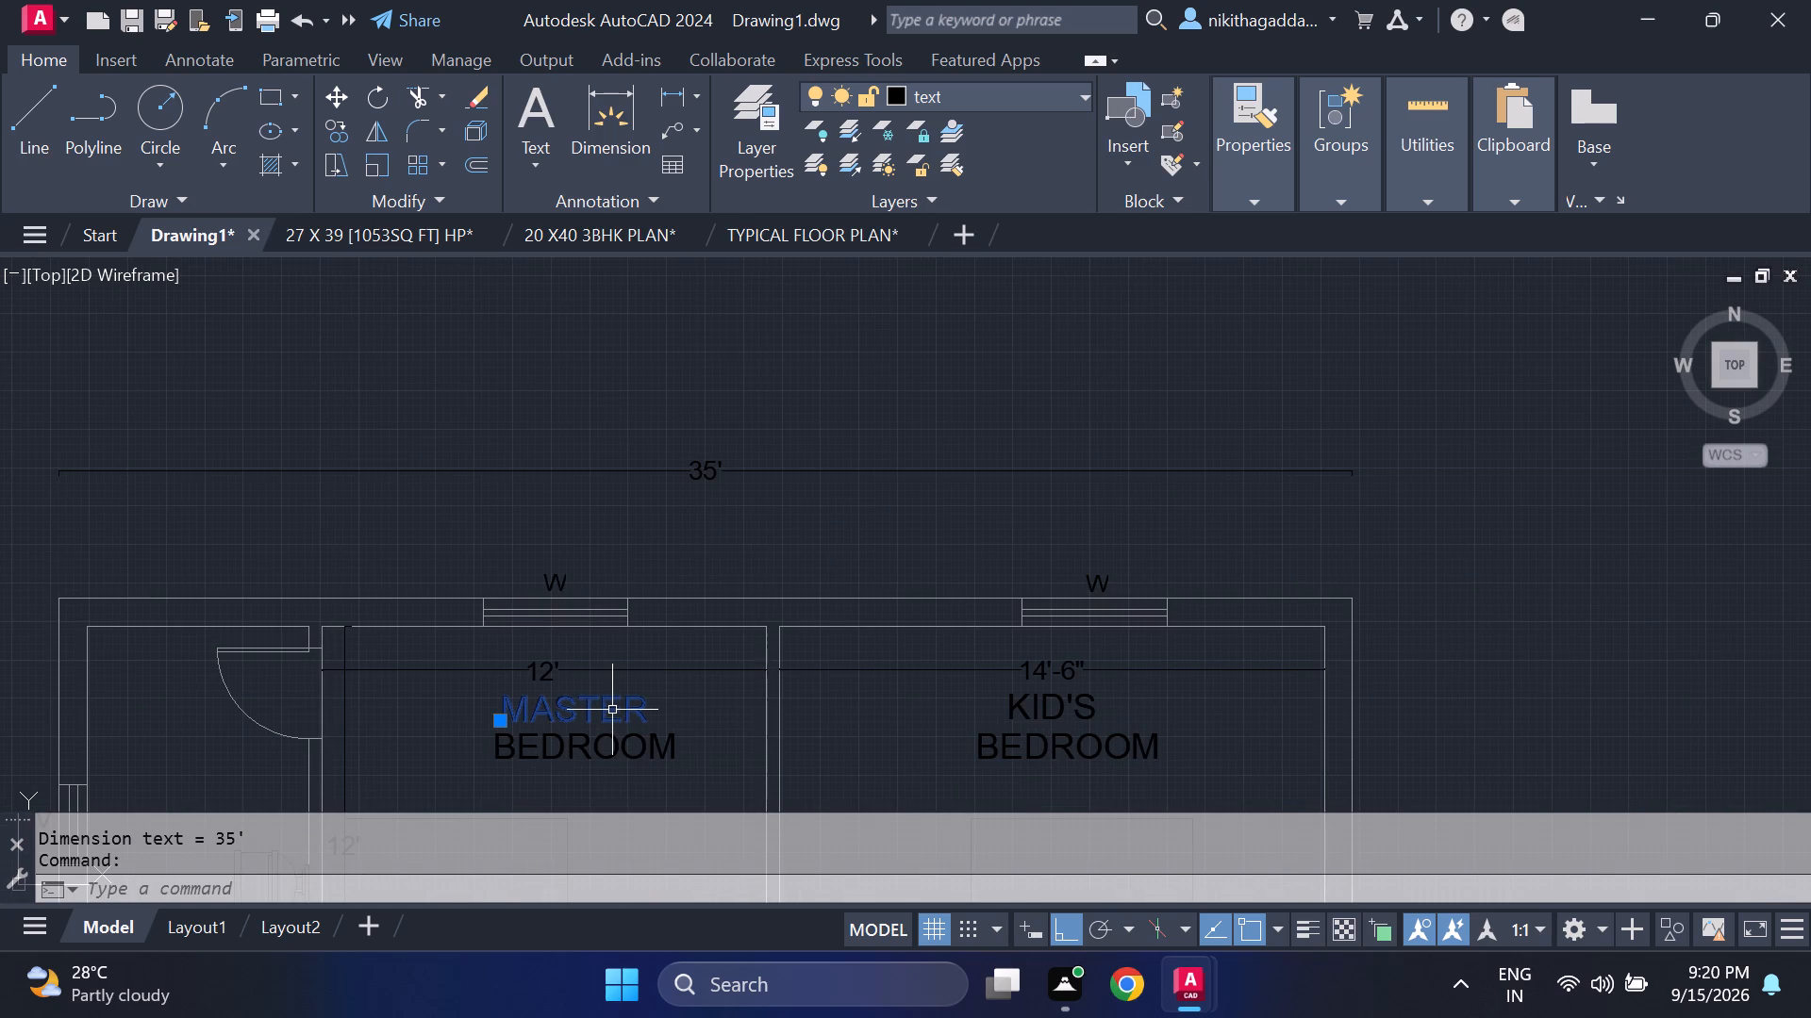
pyautogui.write('CO')
pyautogui.press('Return')
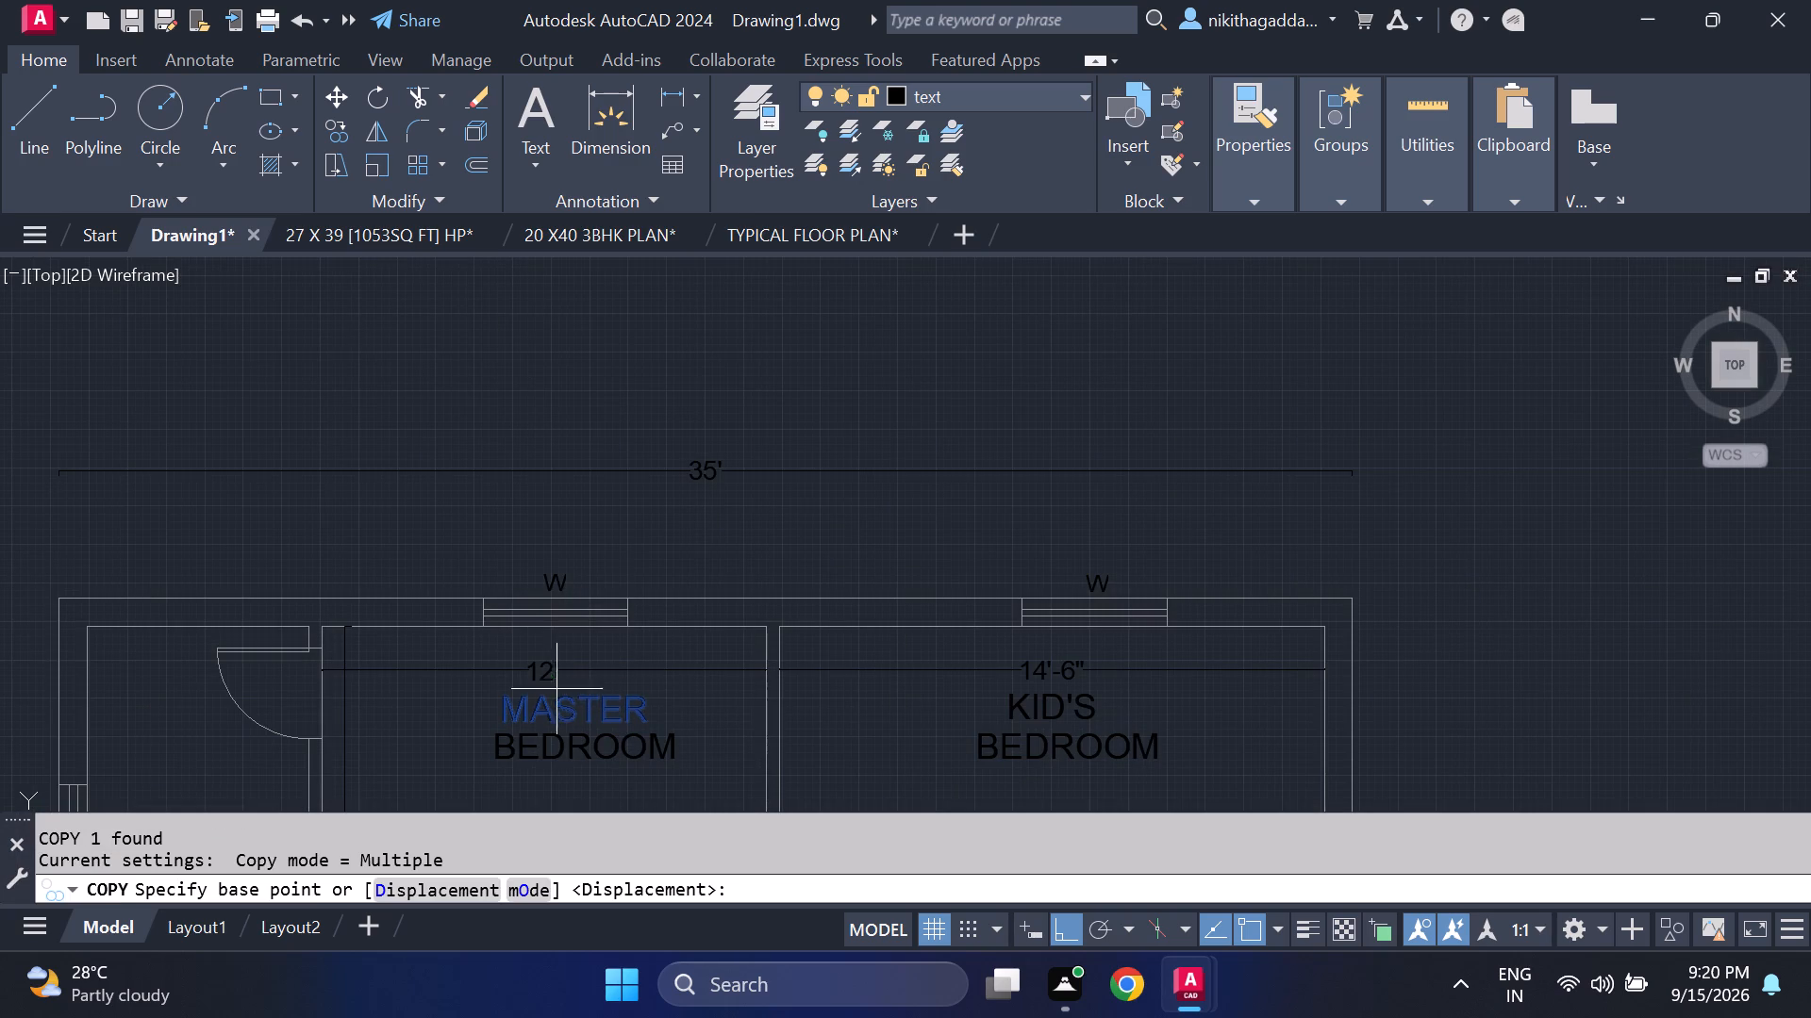
pyautogui.click(516, 725)
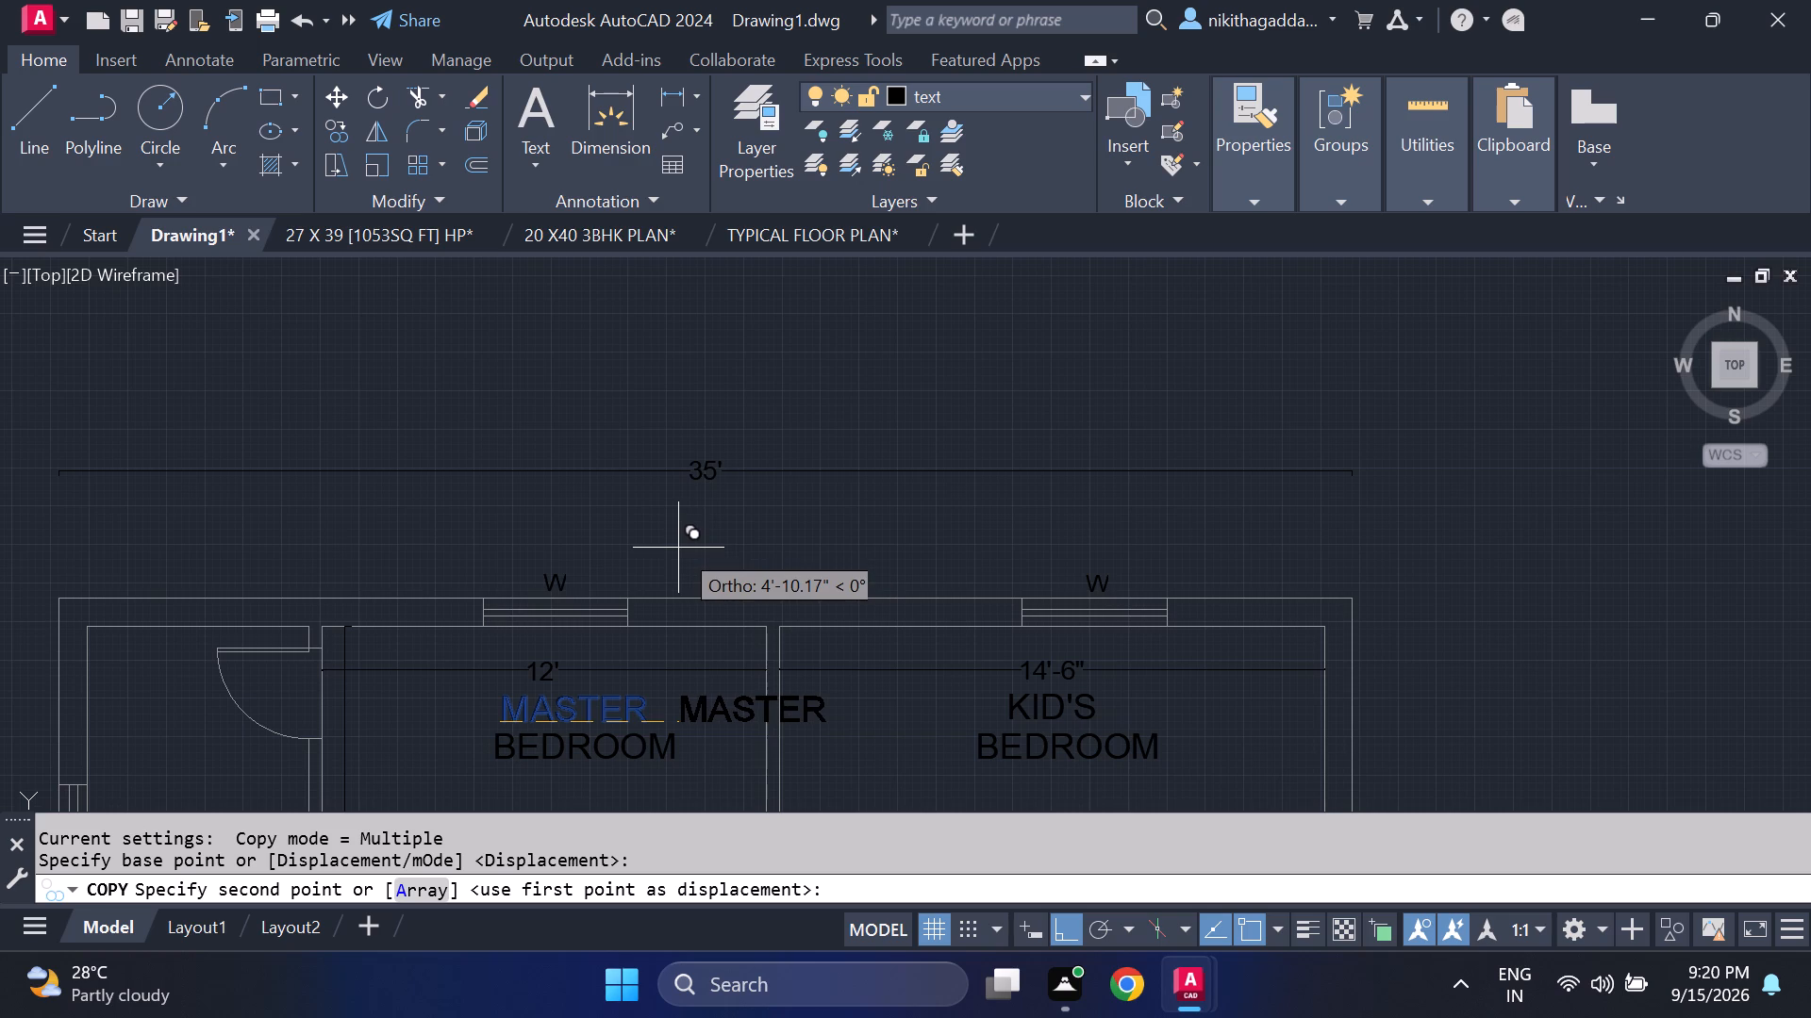
pyautogui.press('F8')
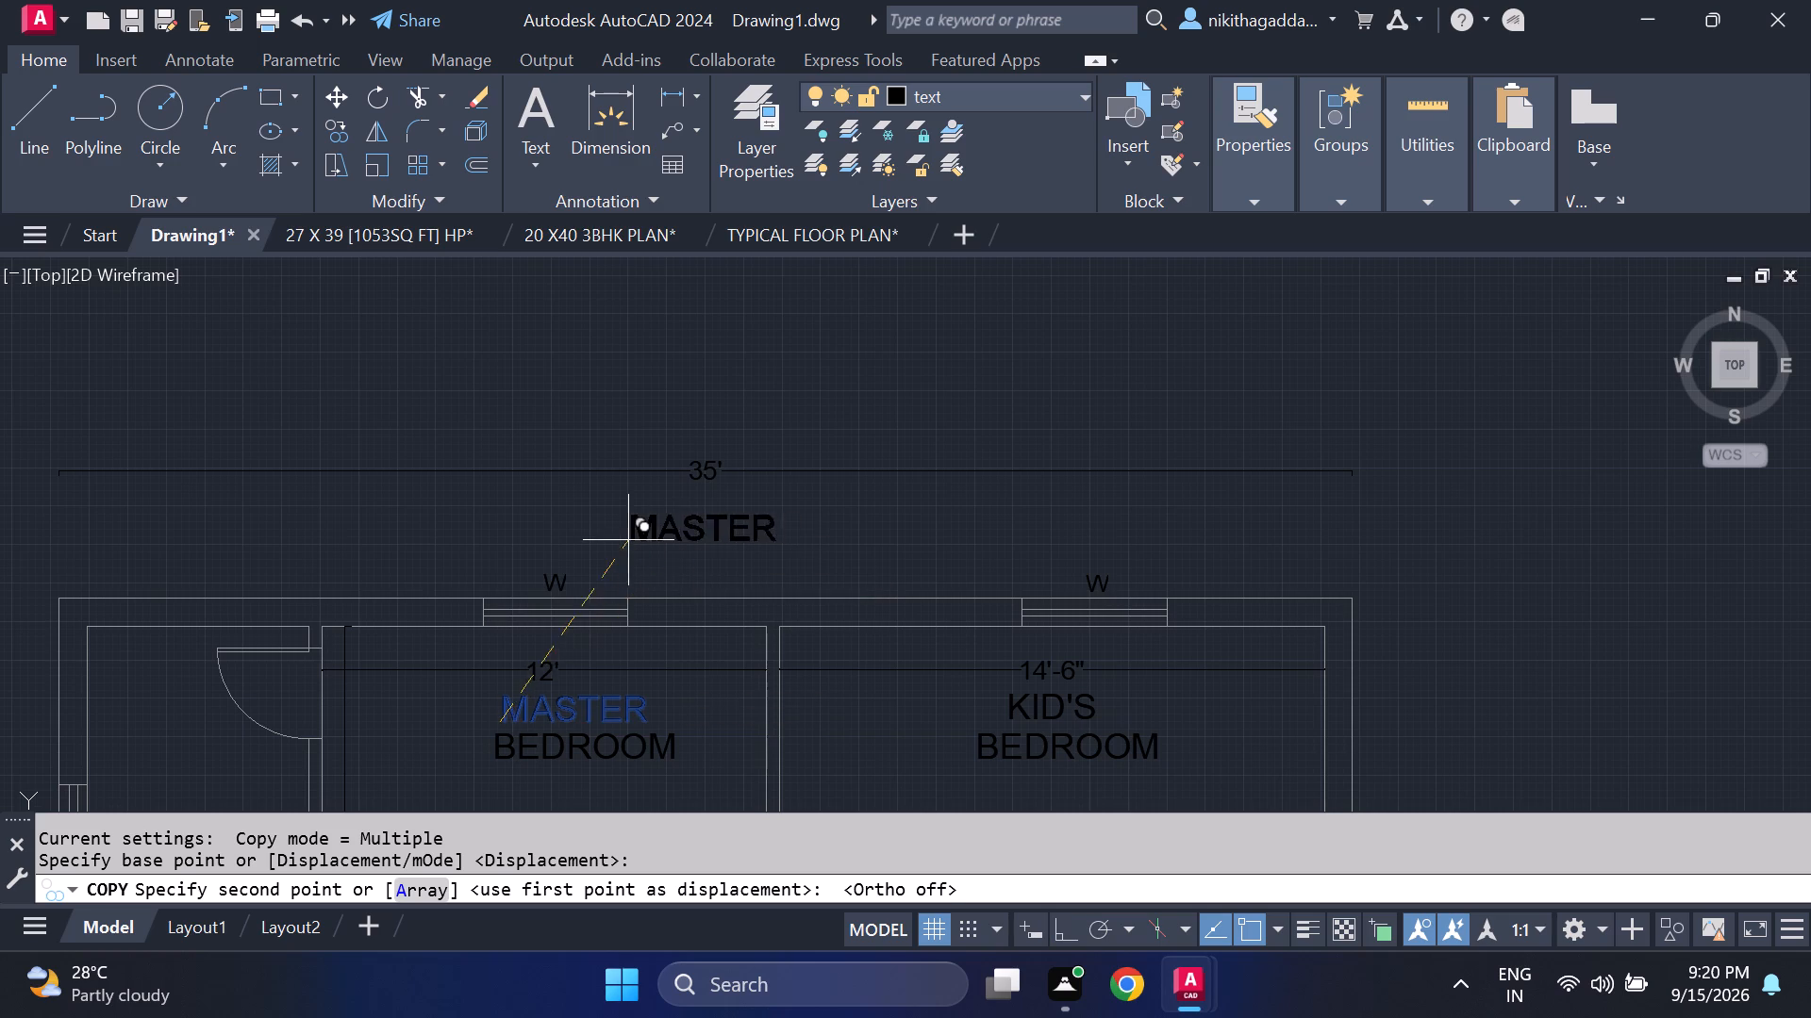
pyautogui.scroll(1, 626, 540)
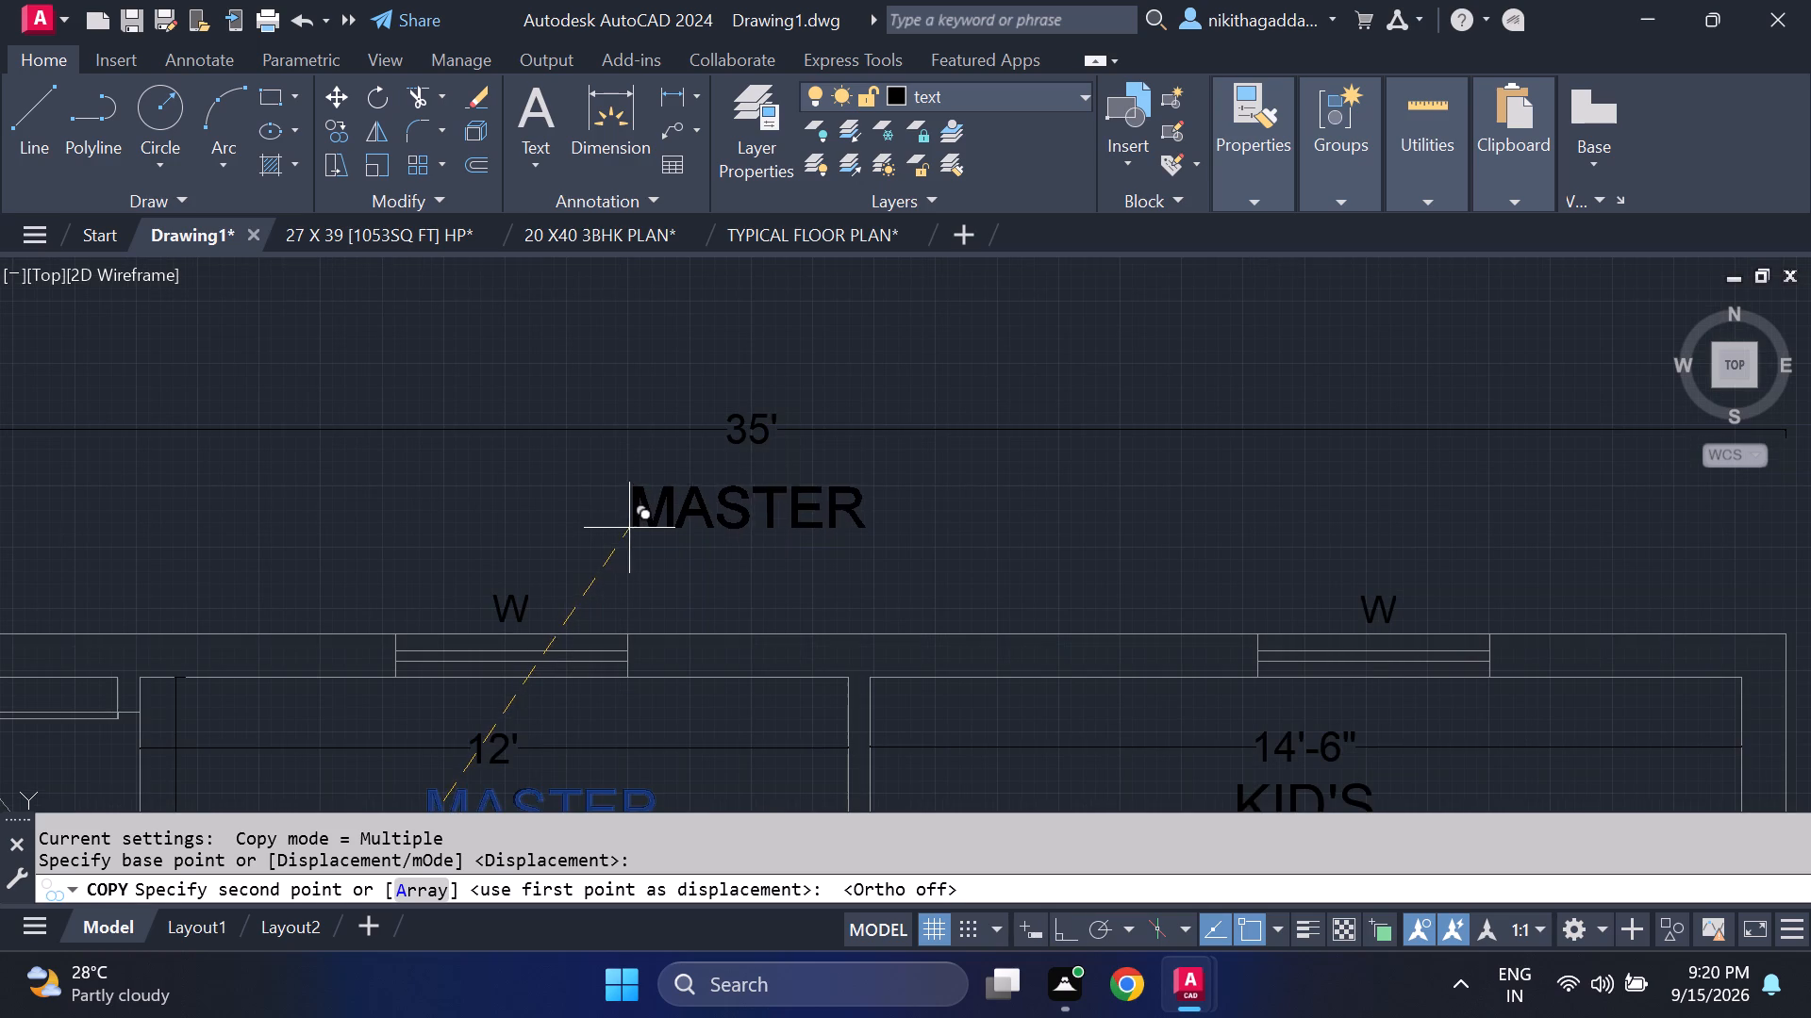
pyautogui.click(656, 530)
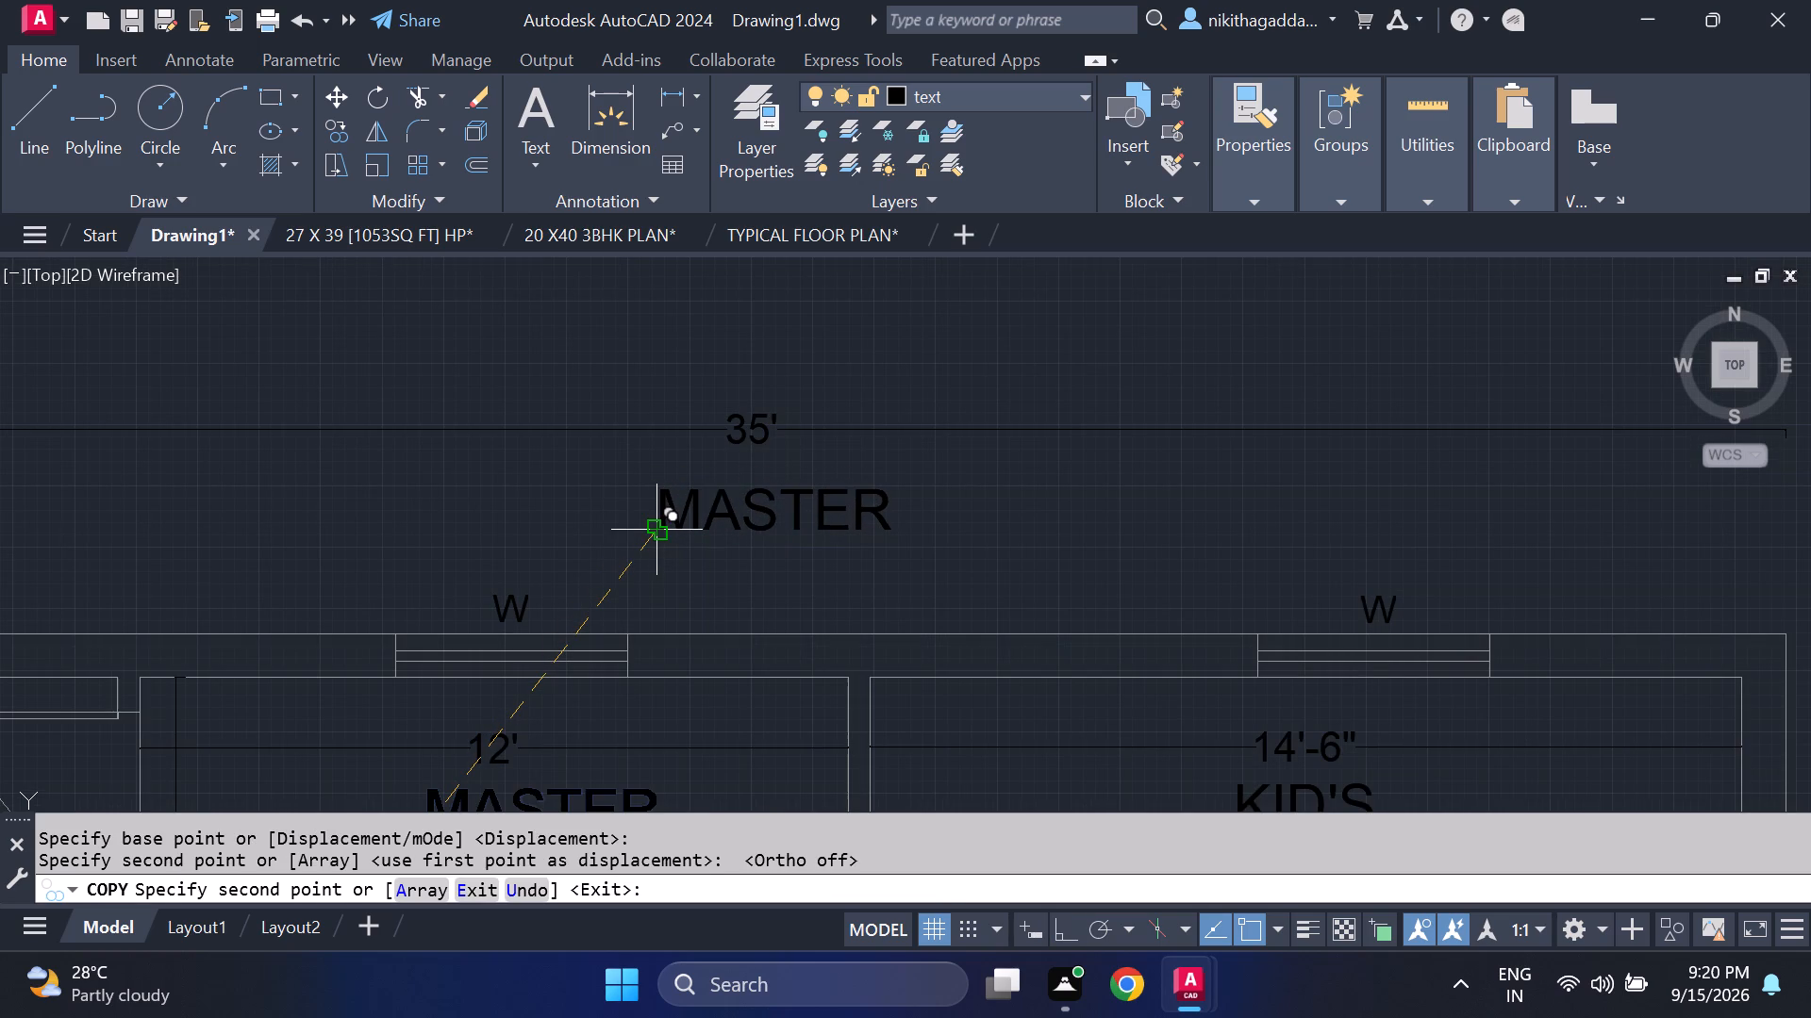
pyautogui.press('Escape')
# Change the copied text below the overall width dimension to [10.67].
pyautogui.doubleClick(753, 506)
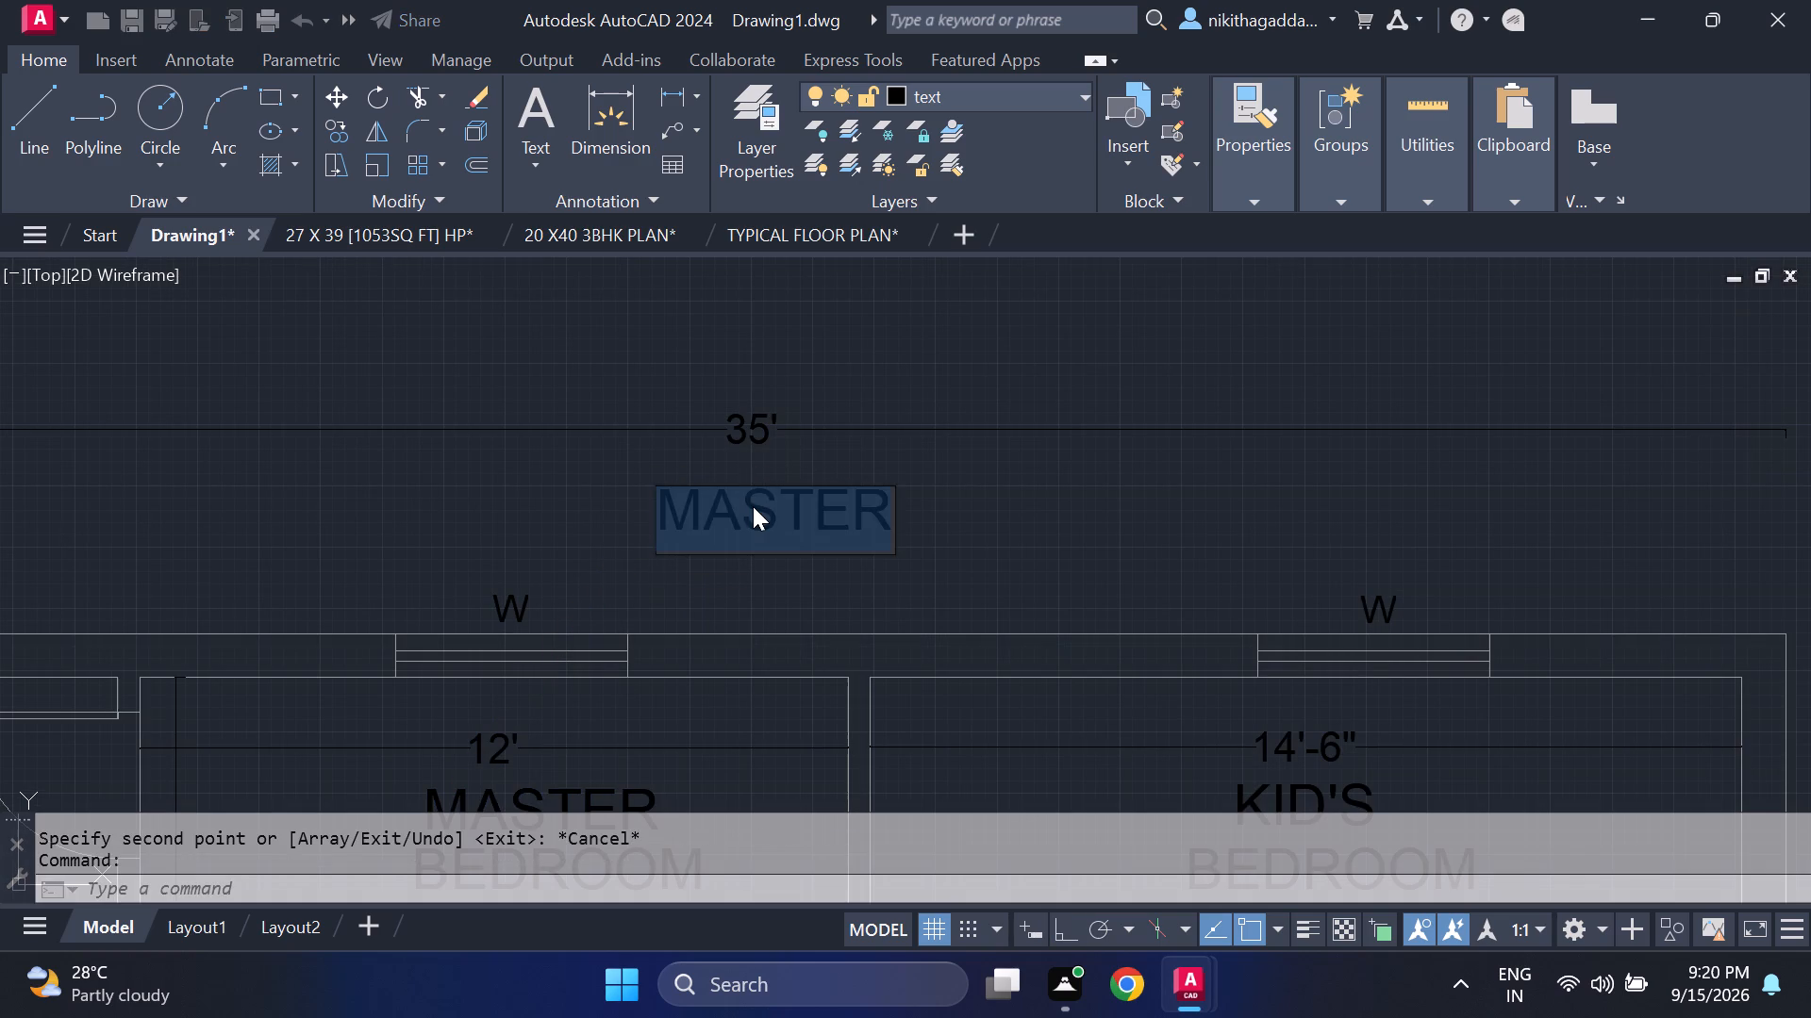
pyautogui.press('Delete')
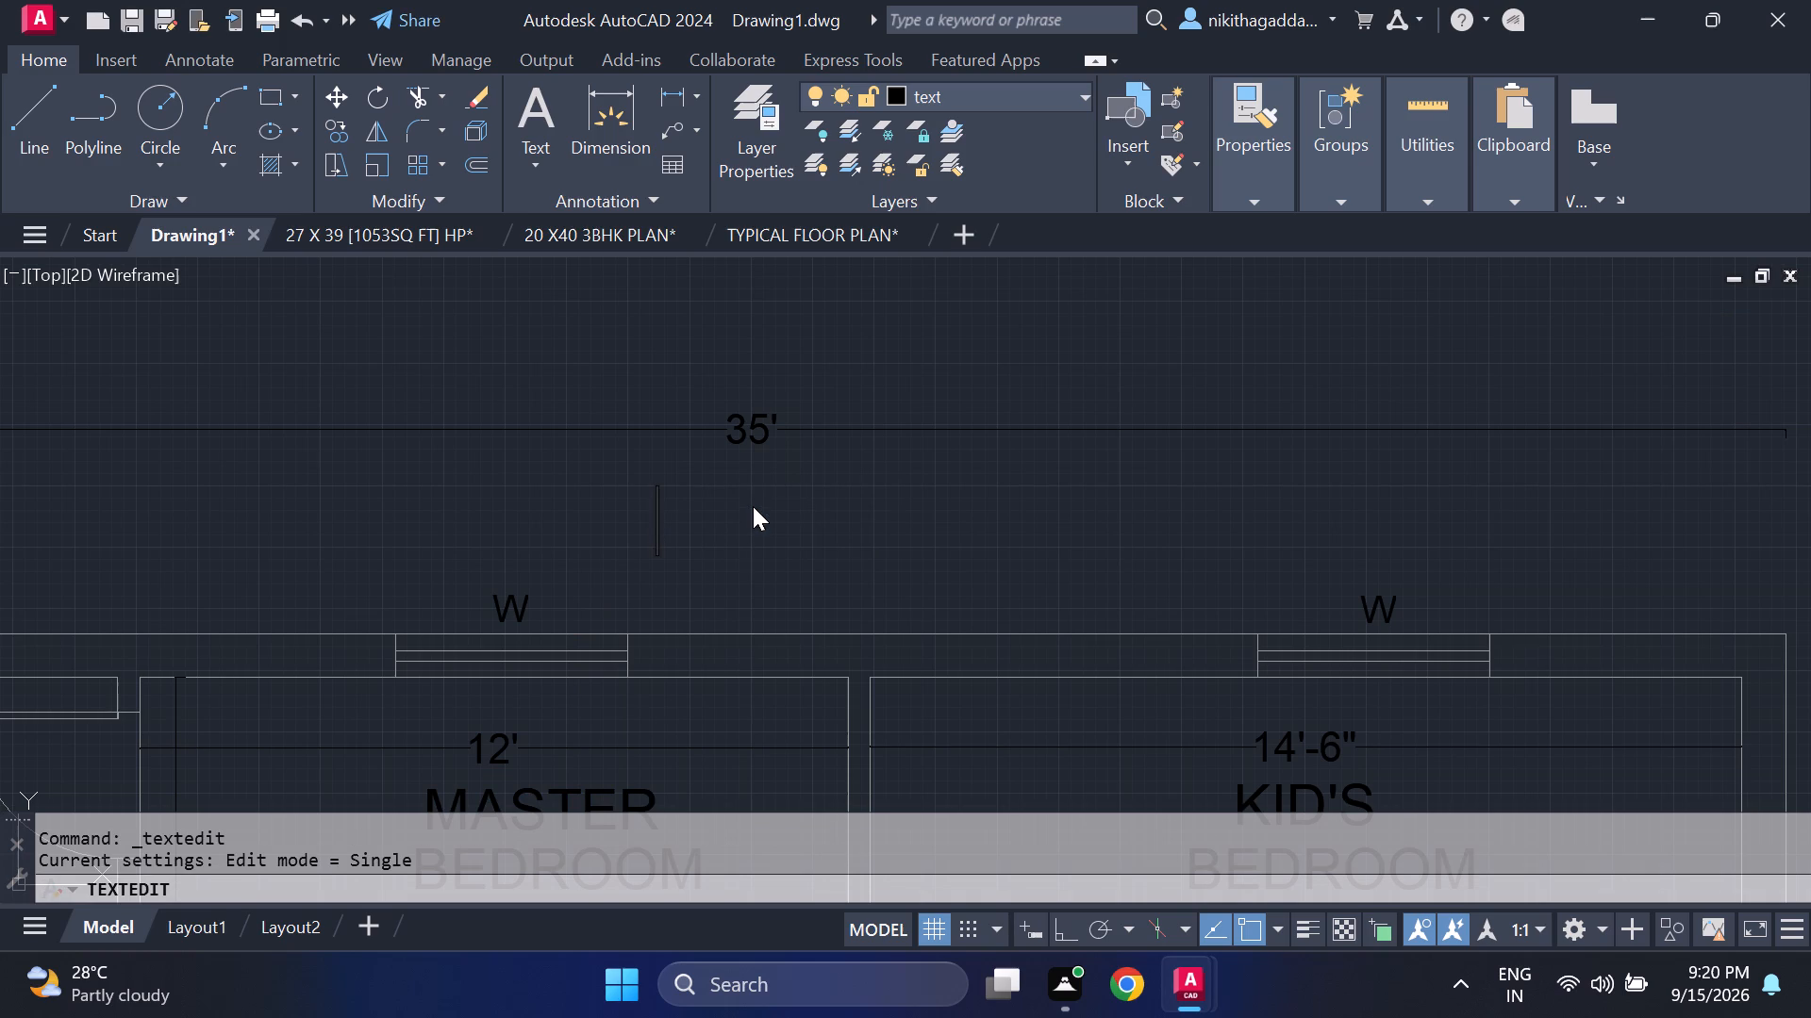
pyautogui.press('[')
pyautogui.write('10')
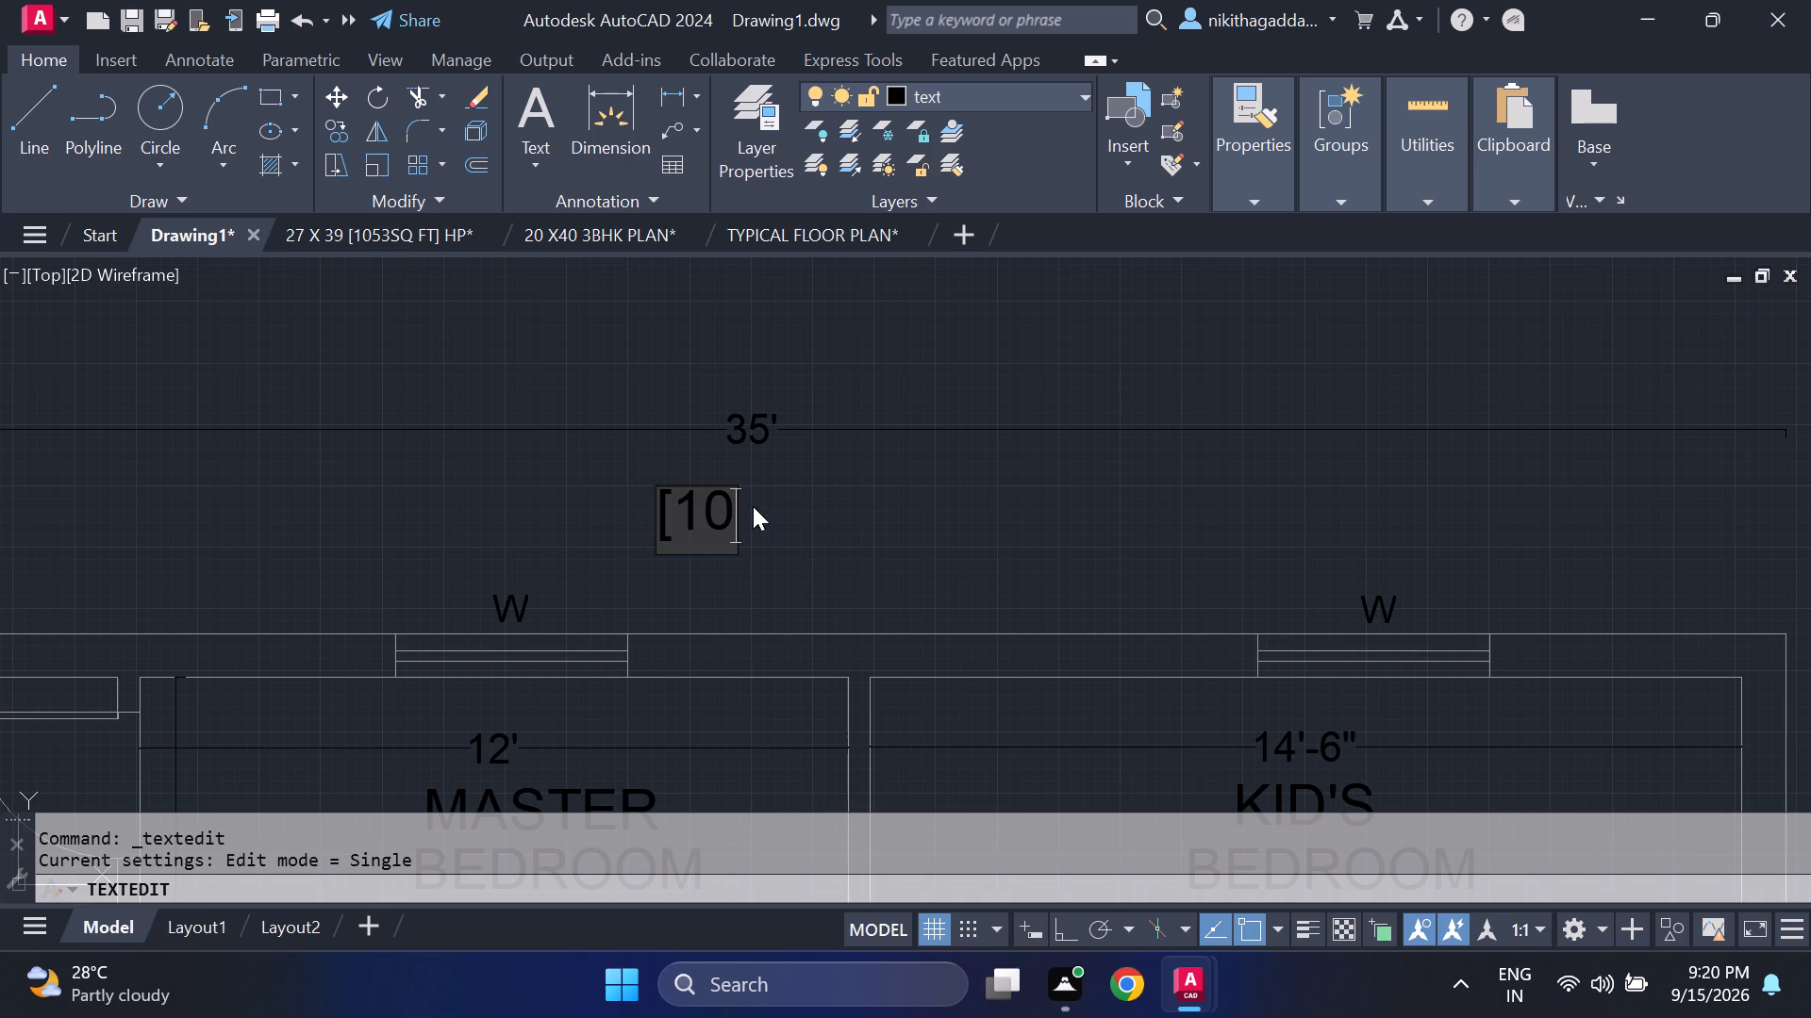
pyautogui.write('.67')
pyautogui.press(']')
pyautogui.press('Return')
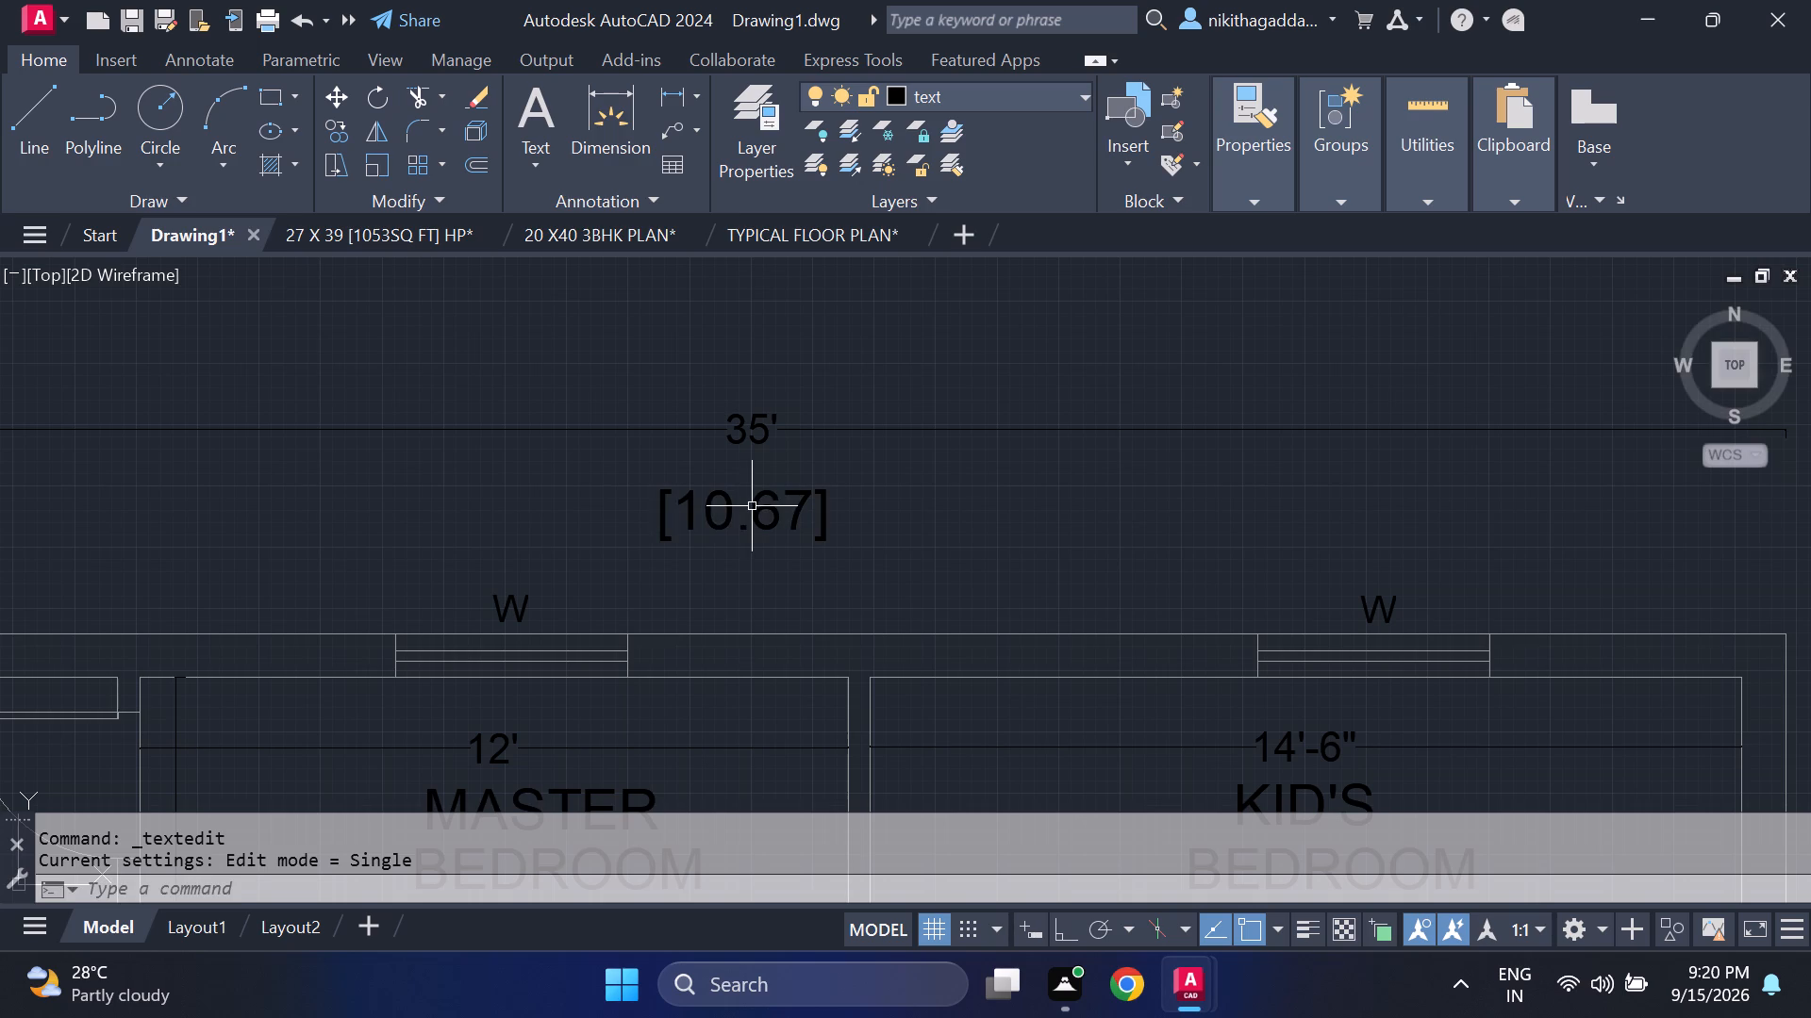
# Copy the [10.67] text to beside the overall depth dimension's text, outside the west wall near the staircase.
pyautogui.scroll(-2, 752, 506)
pyautogui.click(791, 498)
pyautogui.click(711, 523)
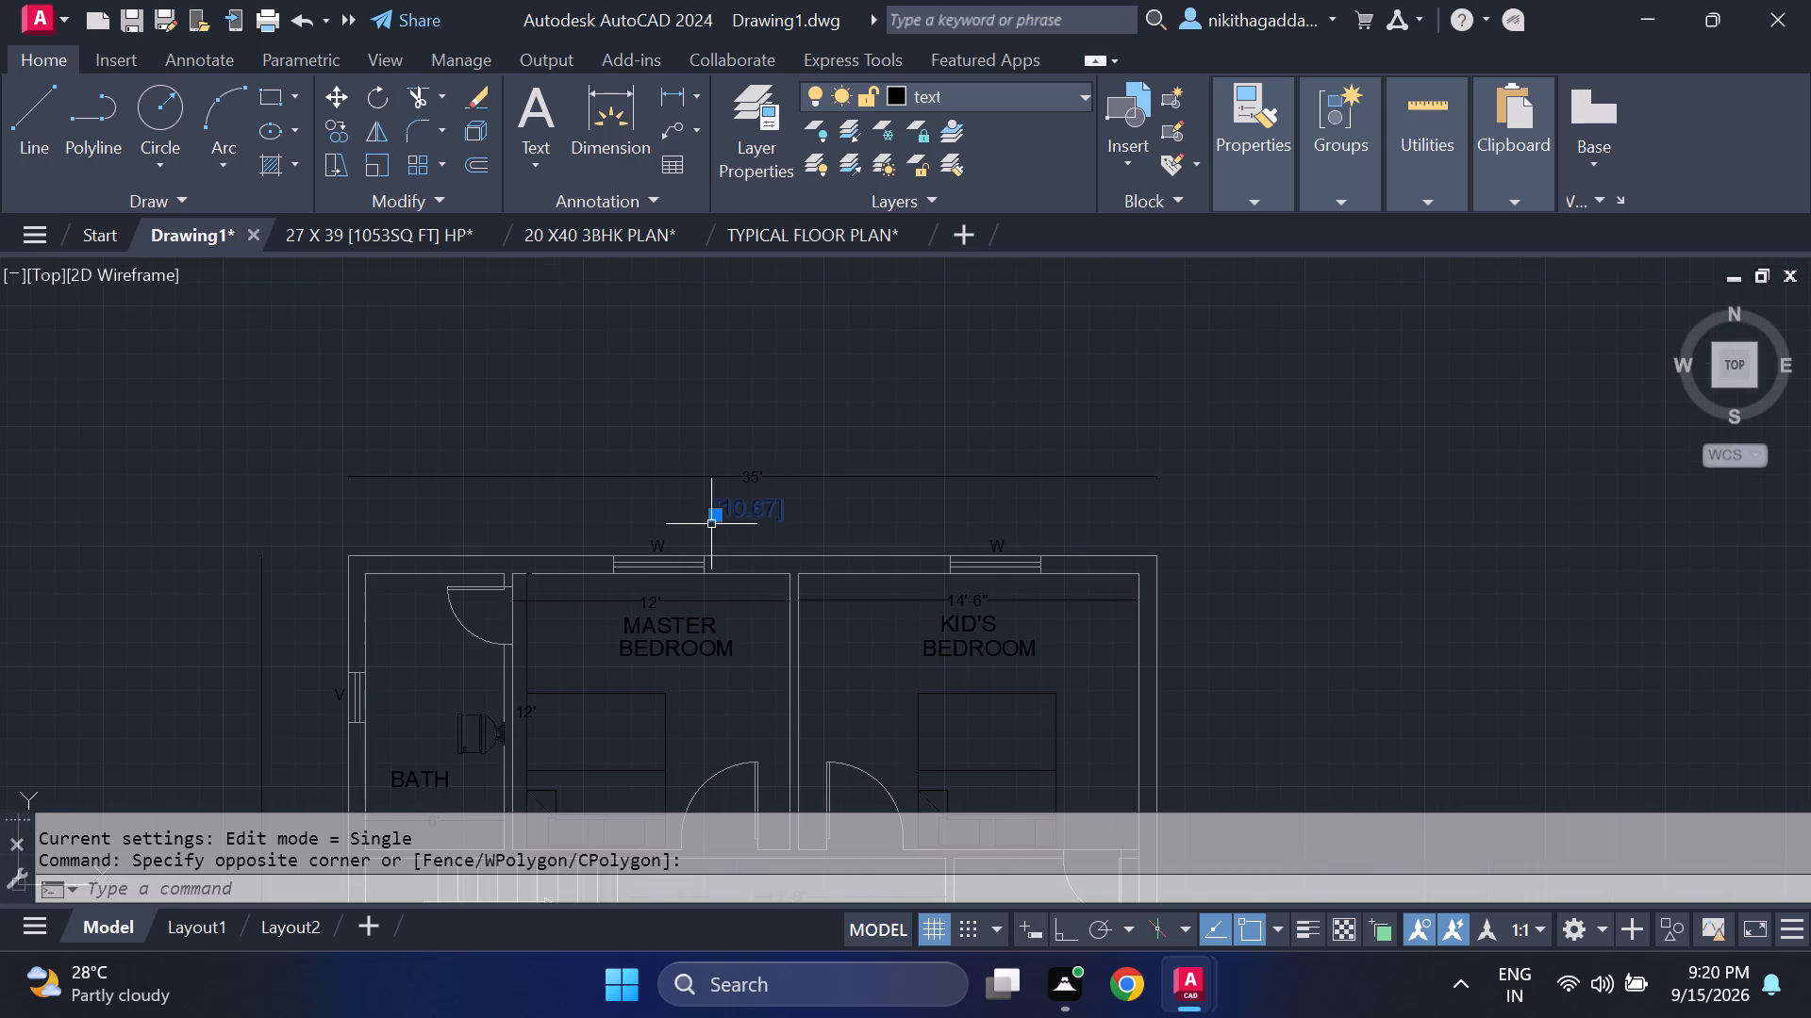
pyautogui.write('CO')
pyautogui.press('Return')
pyautogui.click(711, 524)
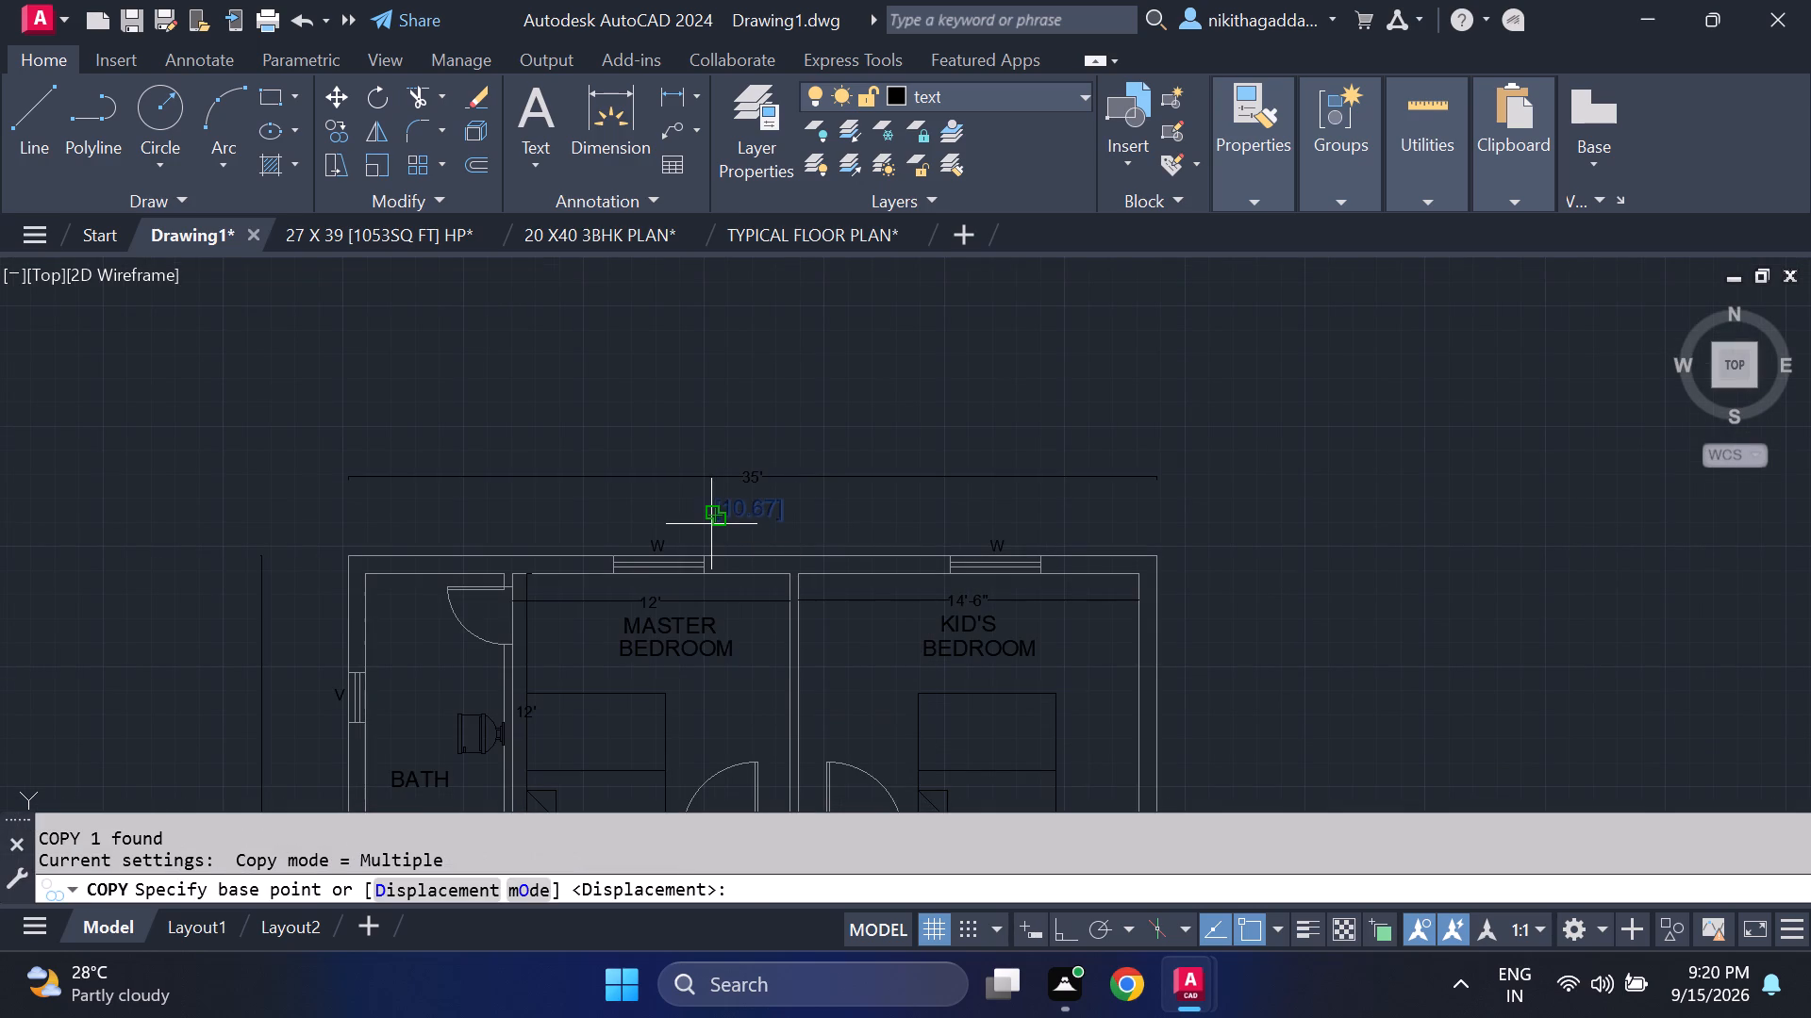
pyautogui.click(717, 515)
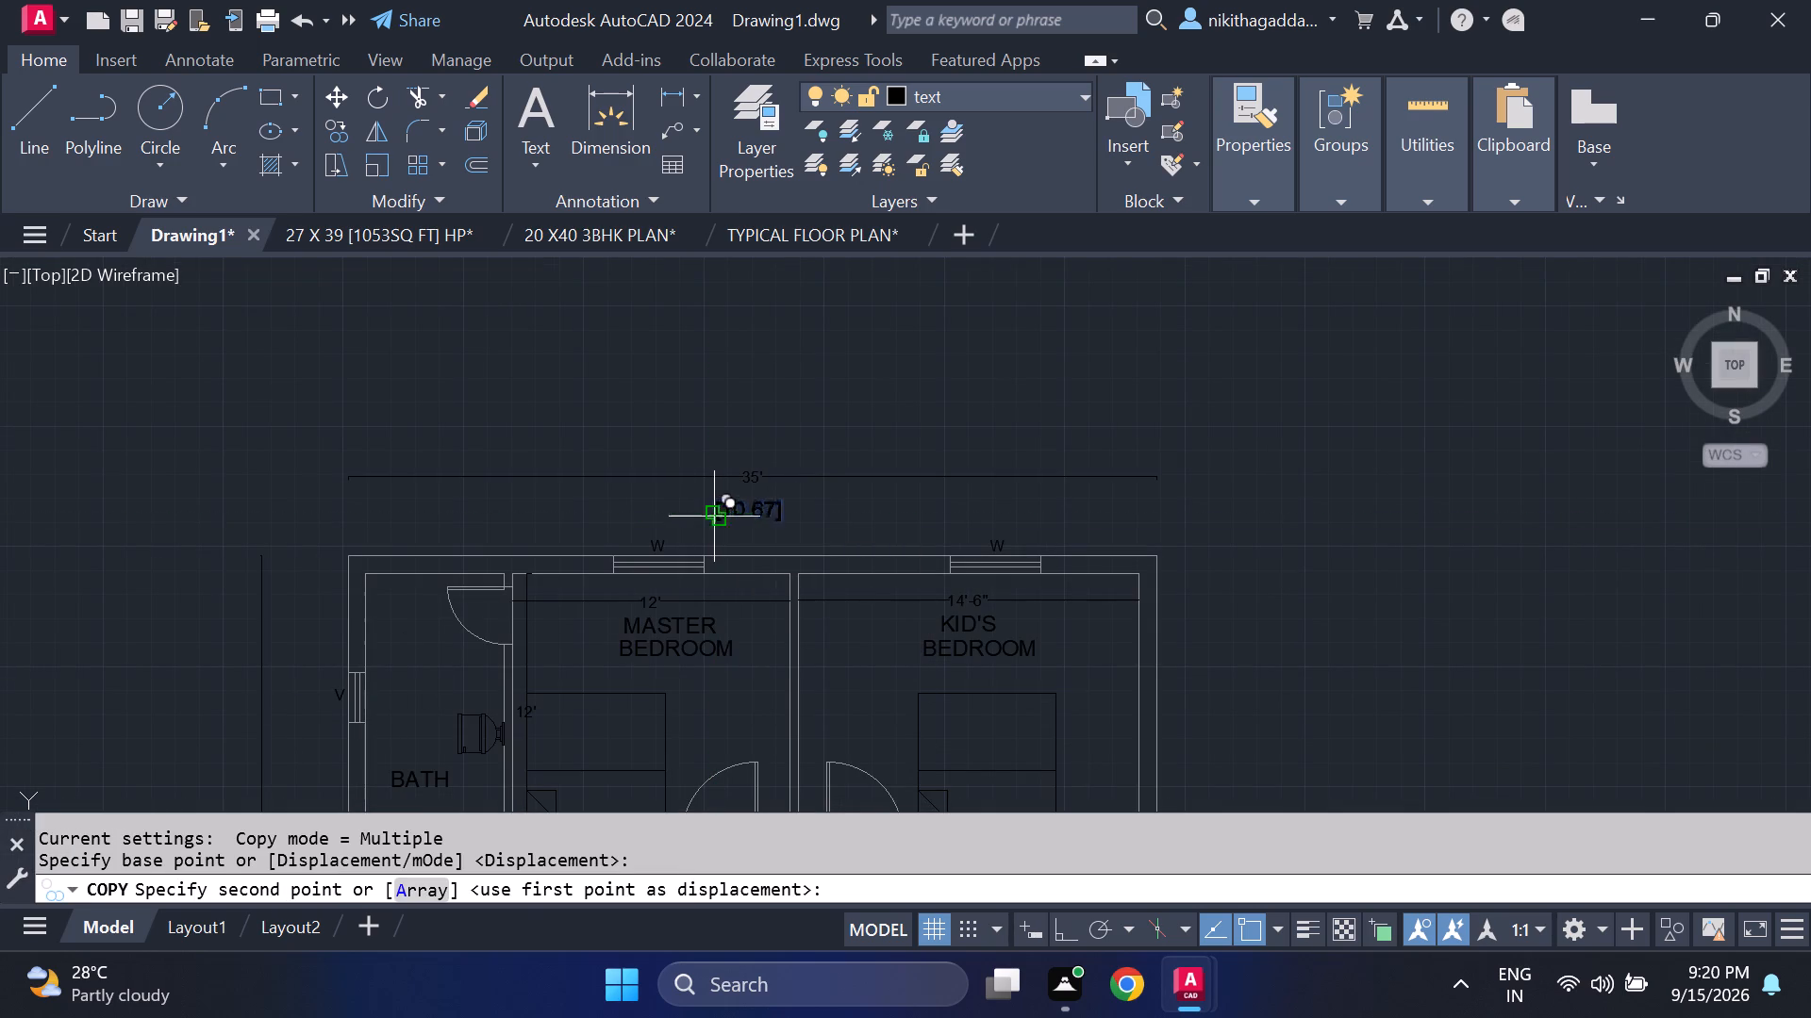
pyautogui.scroll(-1, 440, 634)
pyautogui.moveTo(460, 594); pyautogui.dragTo(543, 381, button='middle')
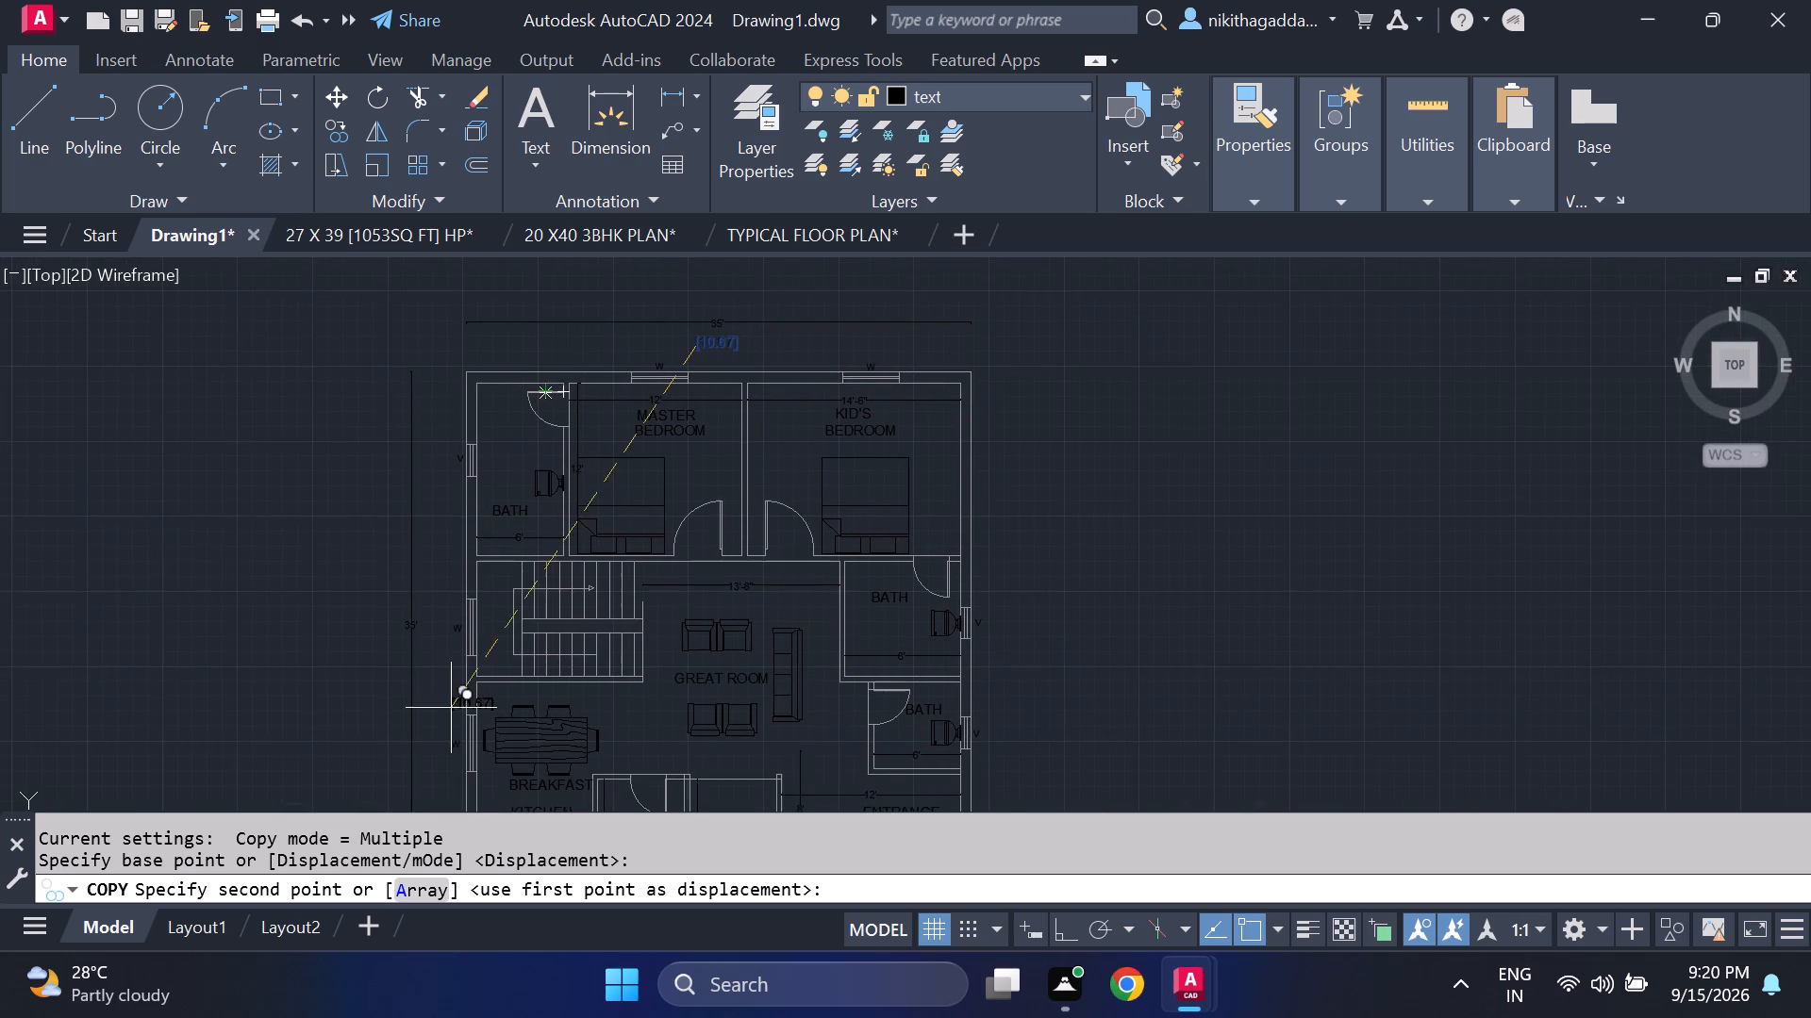
pyautogui.scroll(2, 447, 698)
pyautogui.click(378, 630)
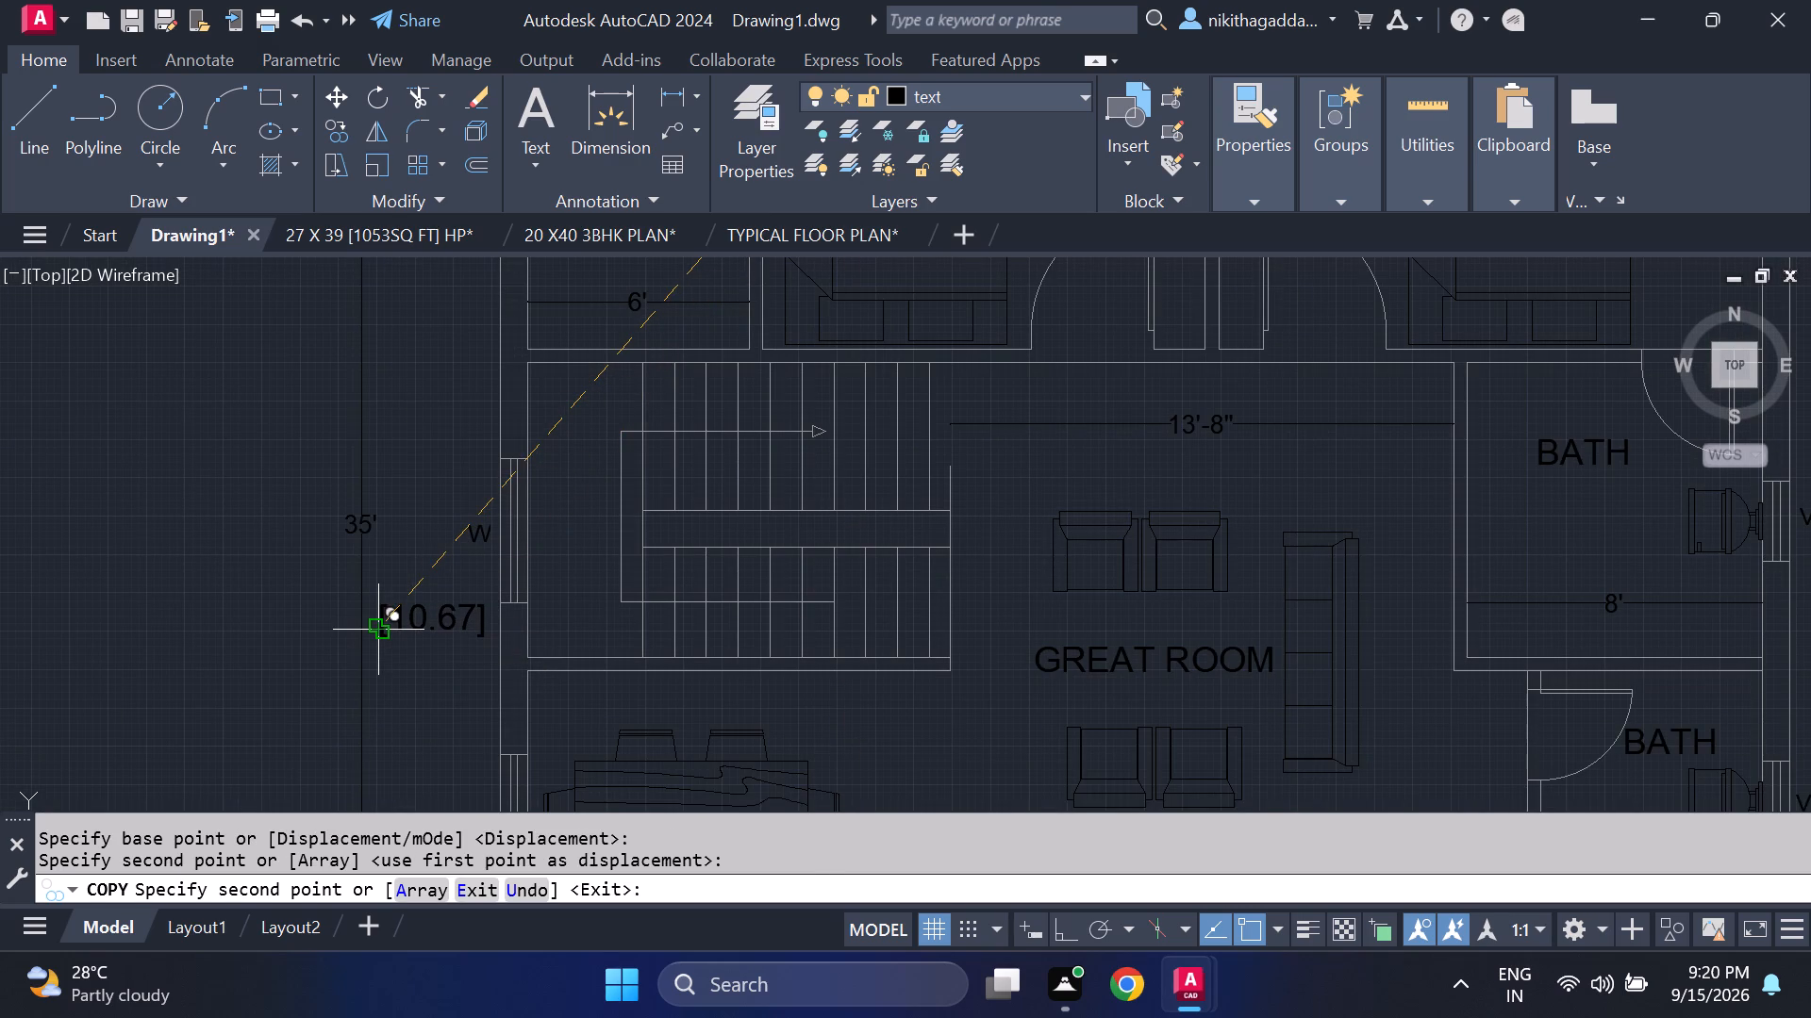
pyautogui.press('Escape')
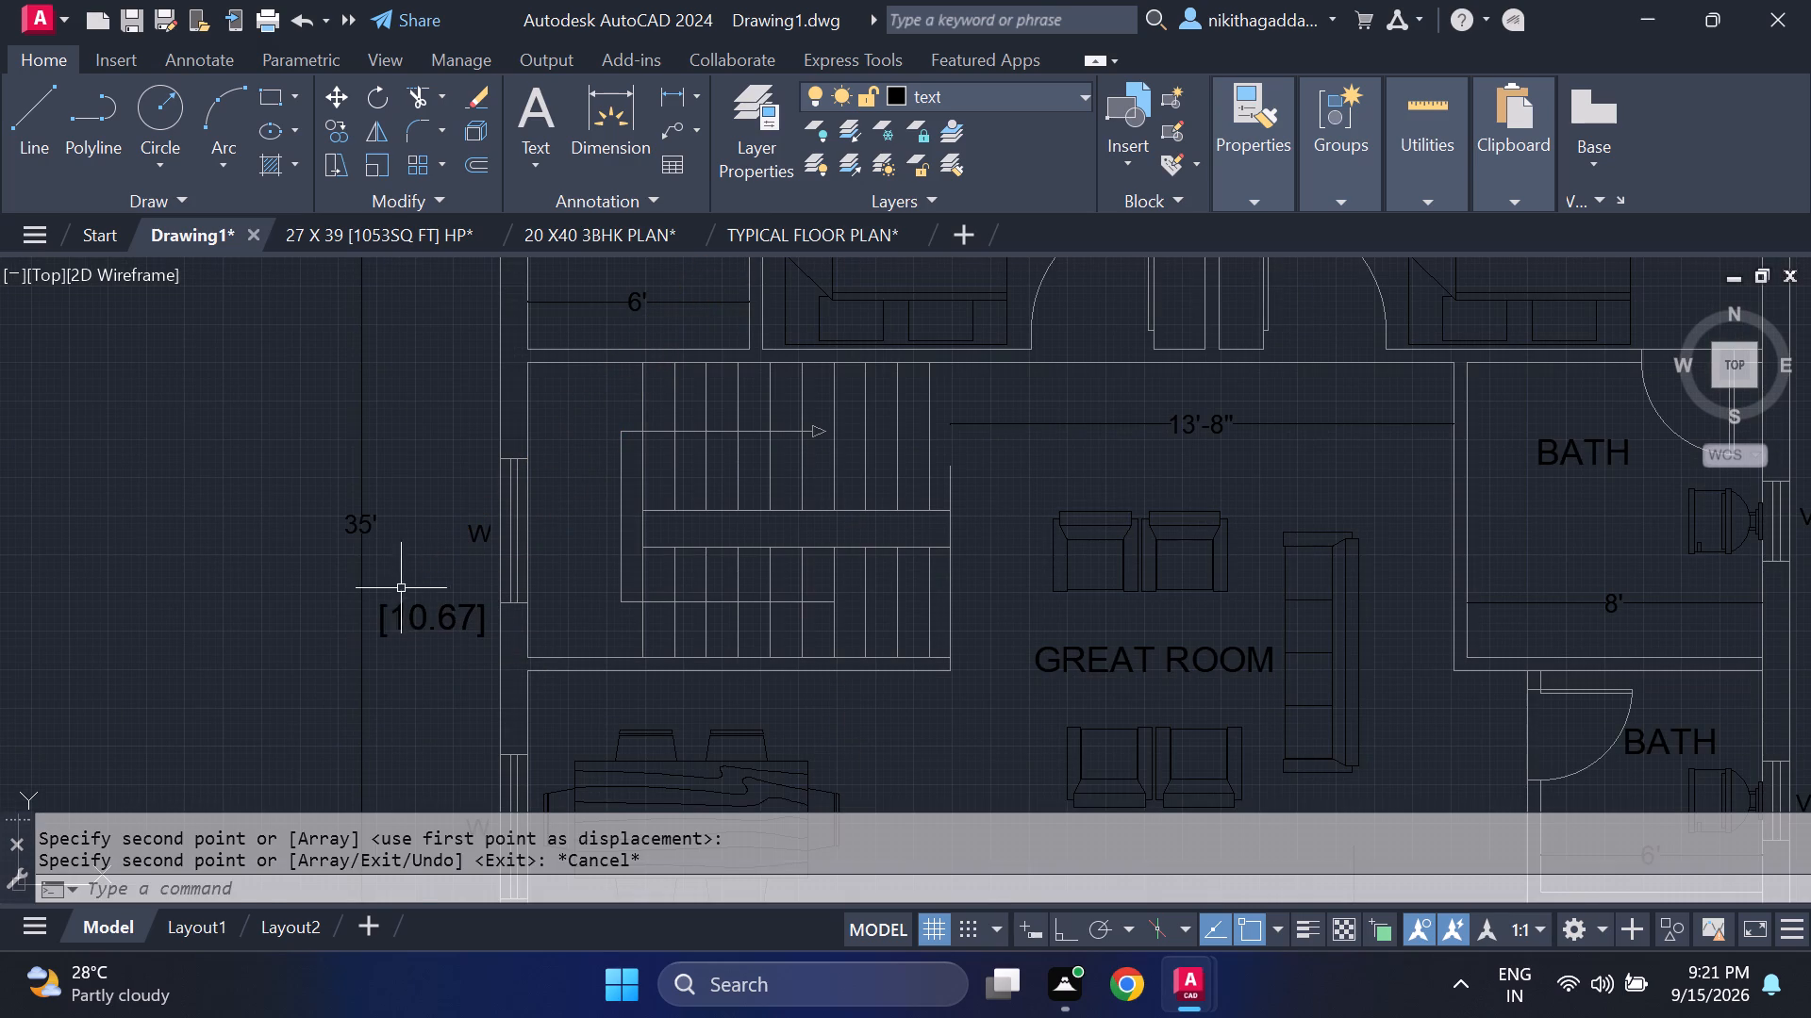
# Rotate the copied [10.67] text by the west wall so it reads vertically along the overall depth dimension line.
pyautogui.click(407, 582)
pyautogui.click(385, 701)
pyautogui.press('r')
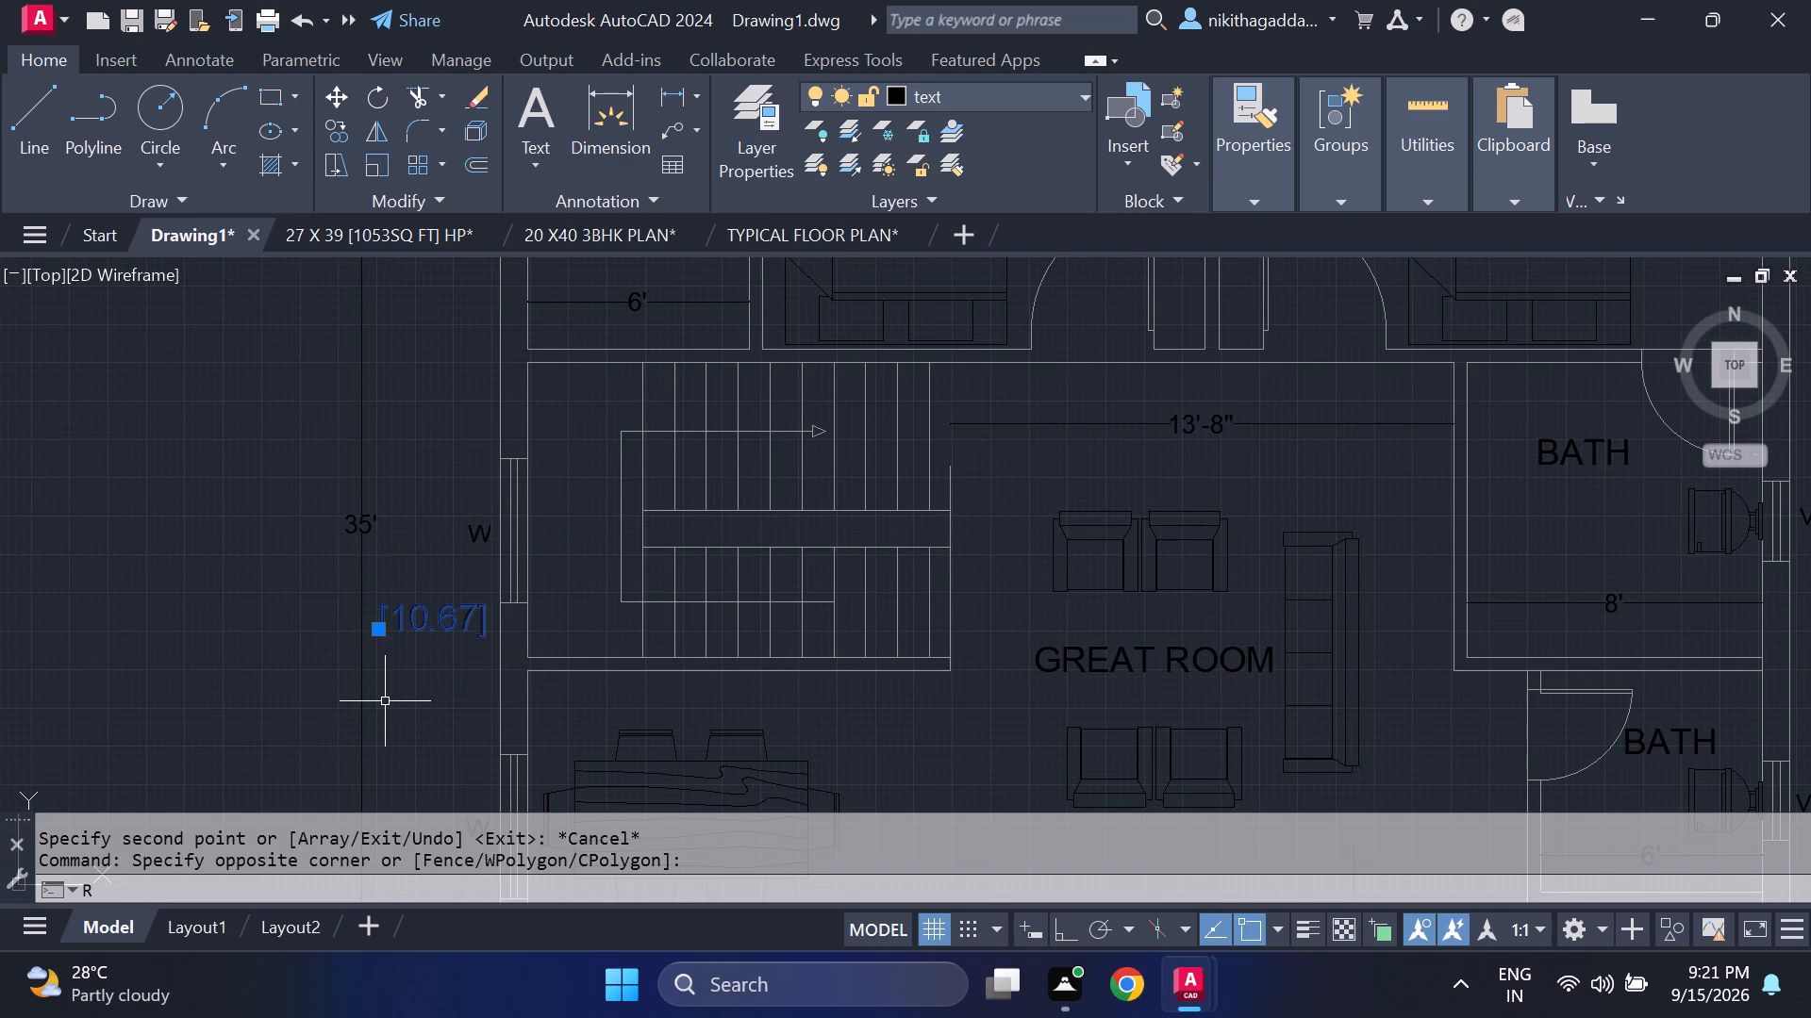
pyautogui.press('o')
pyautogui.press('Return')
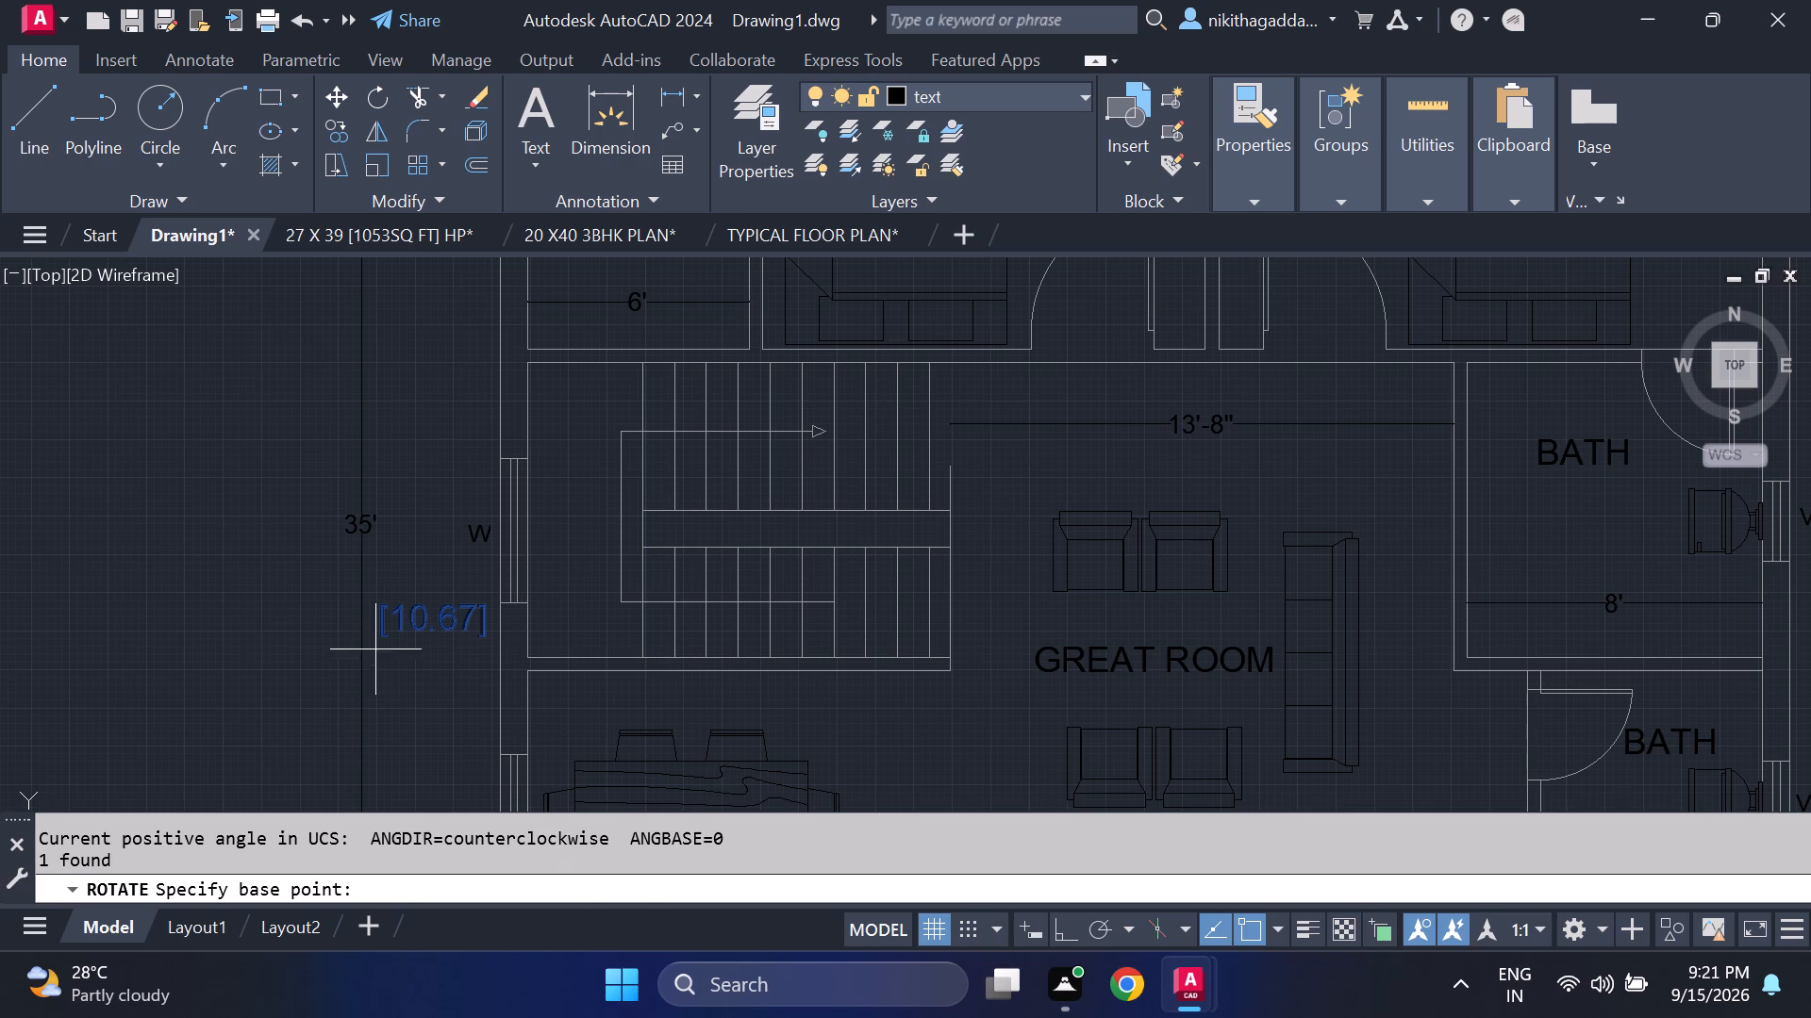
pyautogui.click(387, 643)
pyautogui.click(381, 395)
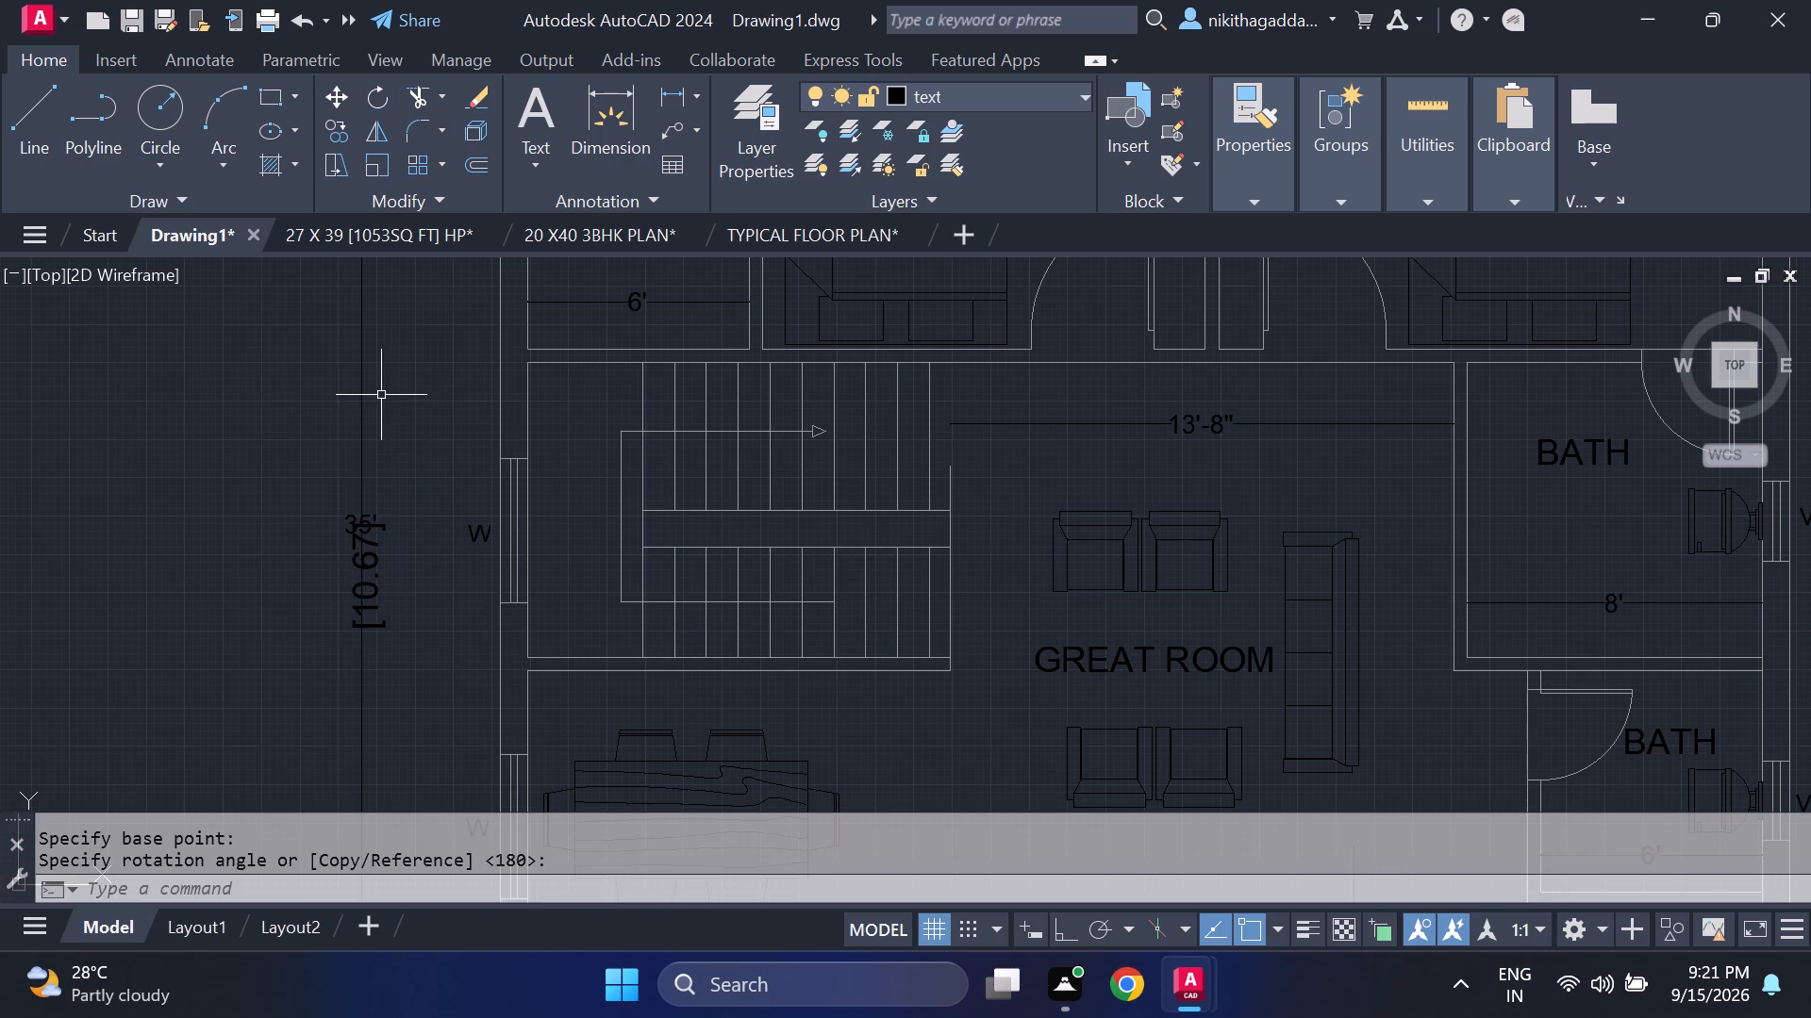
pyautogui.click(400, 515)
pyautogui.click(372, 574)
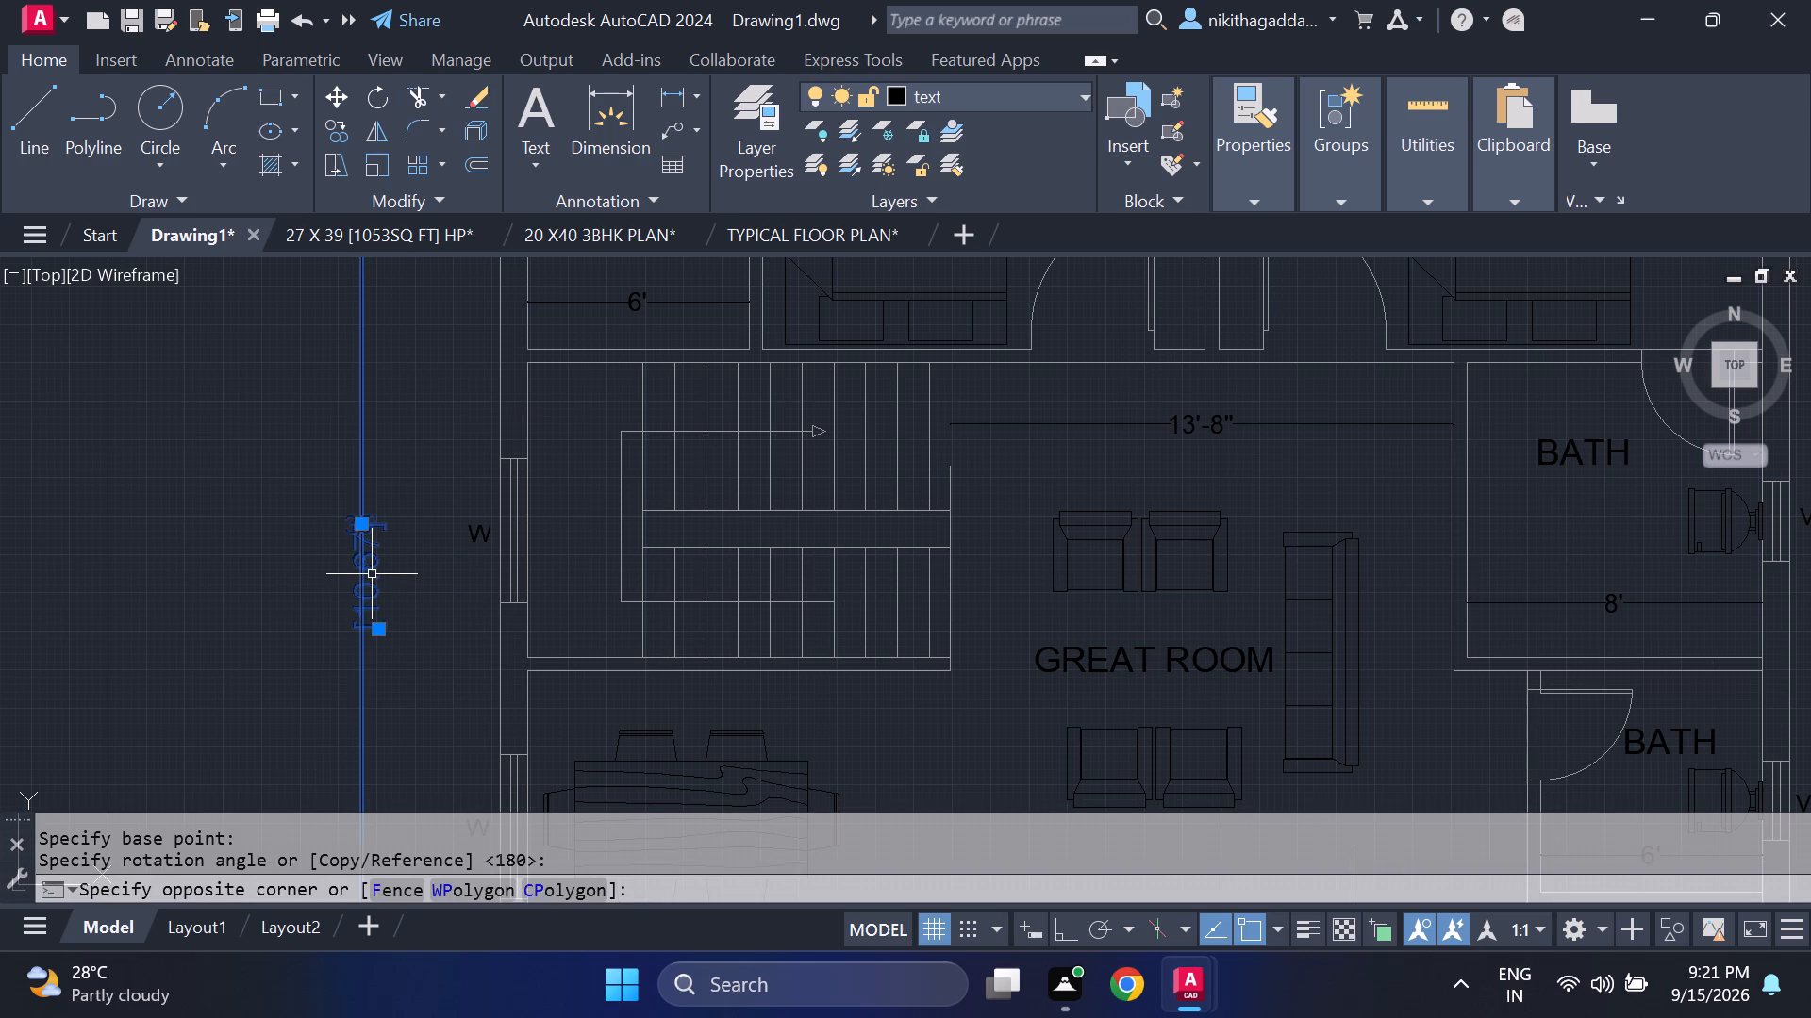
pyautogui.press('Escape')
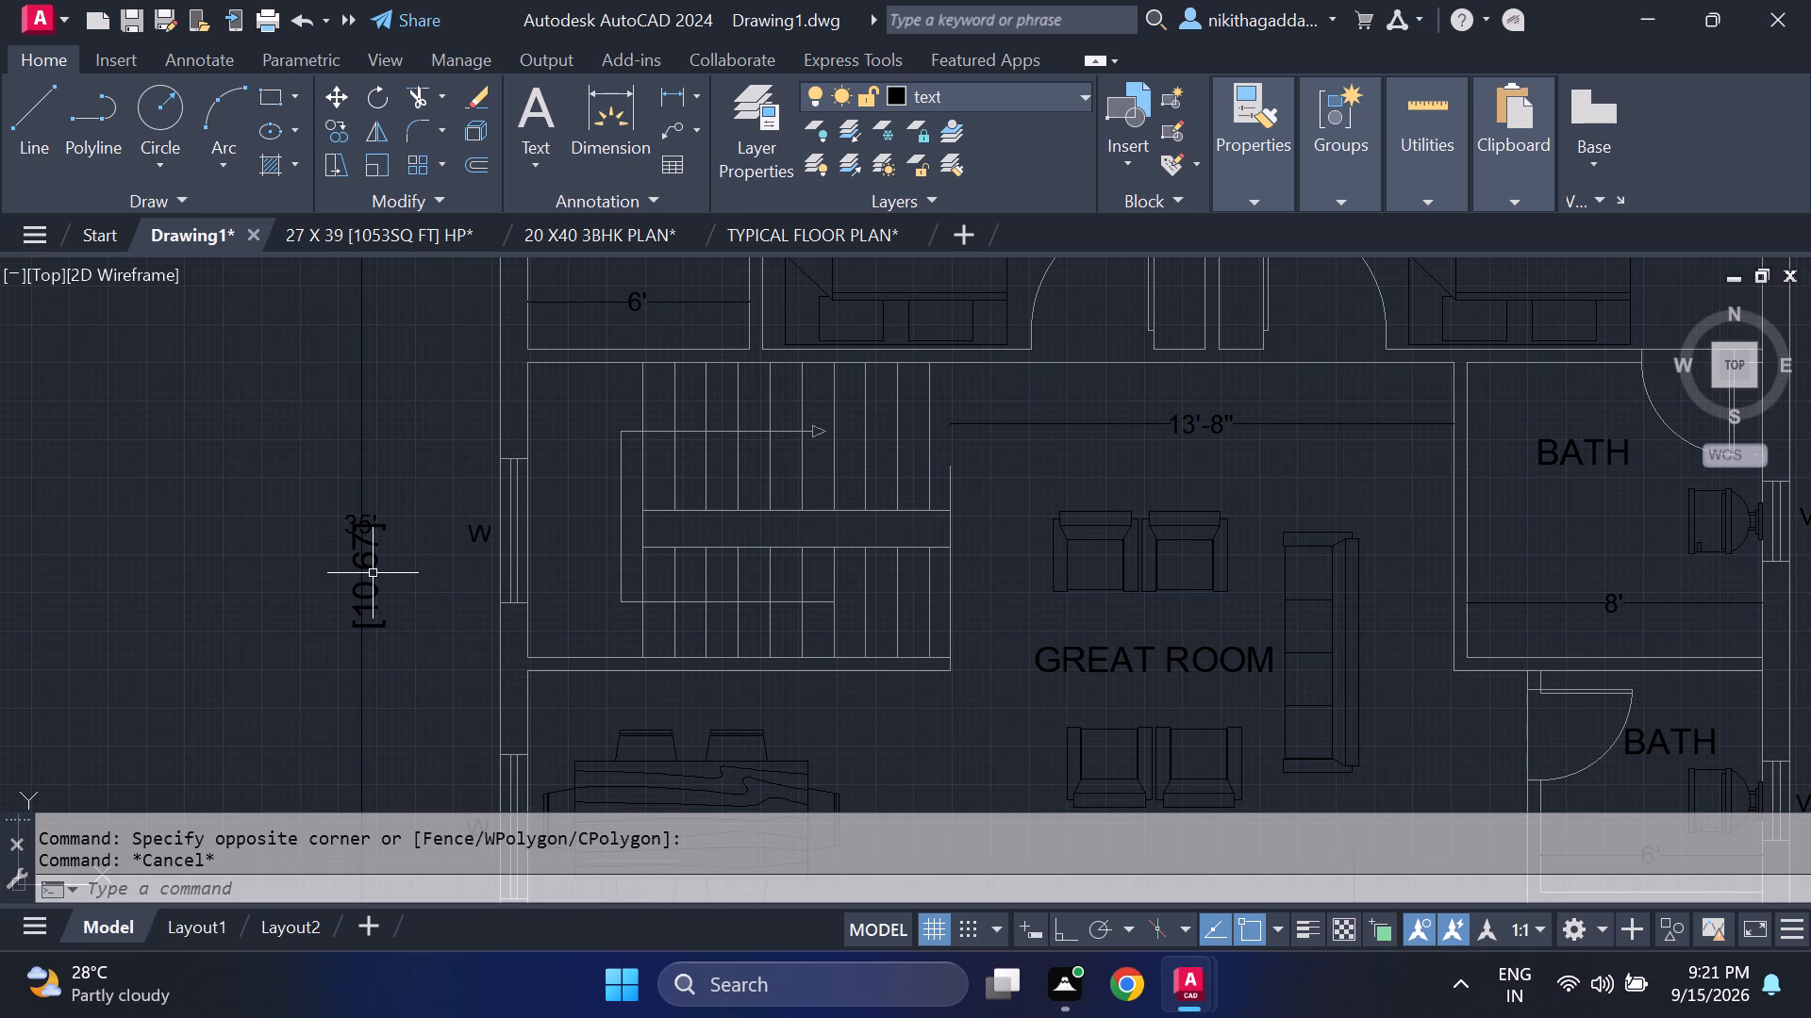
# Move the vertical [10.67] text off the overall depth dimension line to beside its 35' text, between the line and the staircase window label.
pyautogui.scroll(2, 367, 571)
pyautogui.click(379, 582)
pyautogui.click(379, 582)
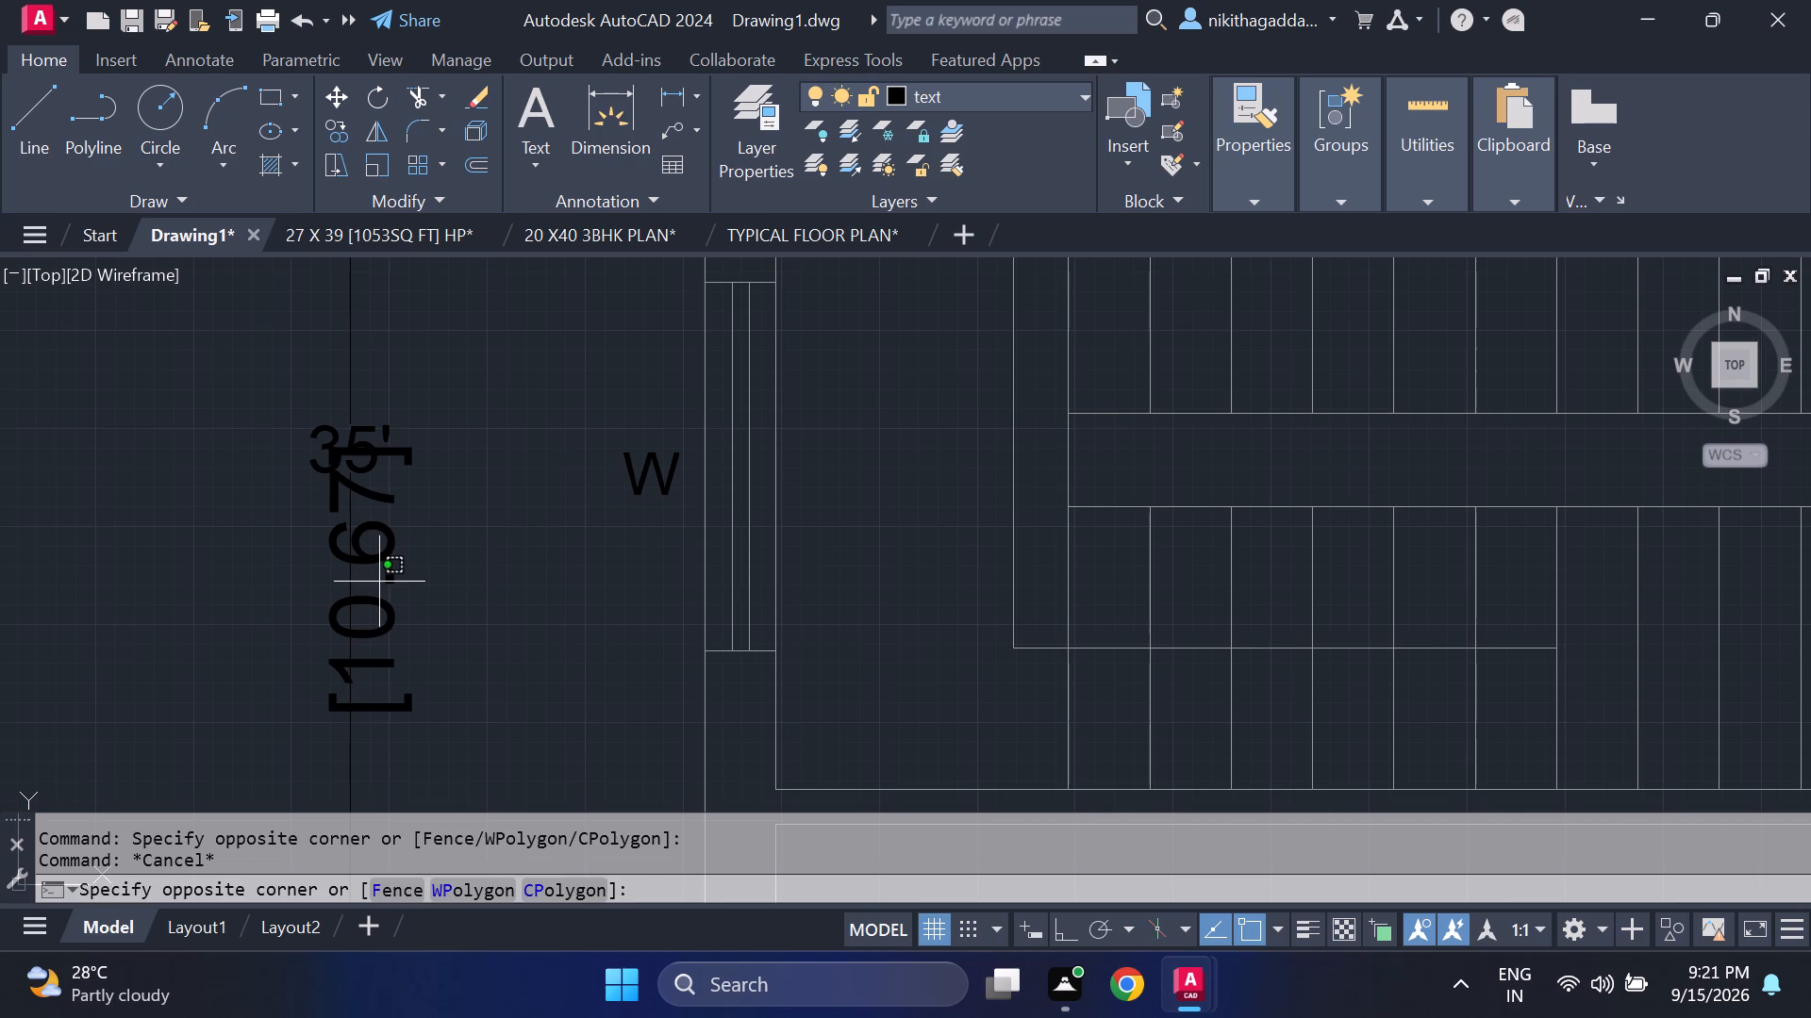
pyautogui.click(390, 576)
pyautogui.click(423, 562)
pyautogui.click(384, 630)
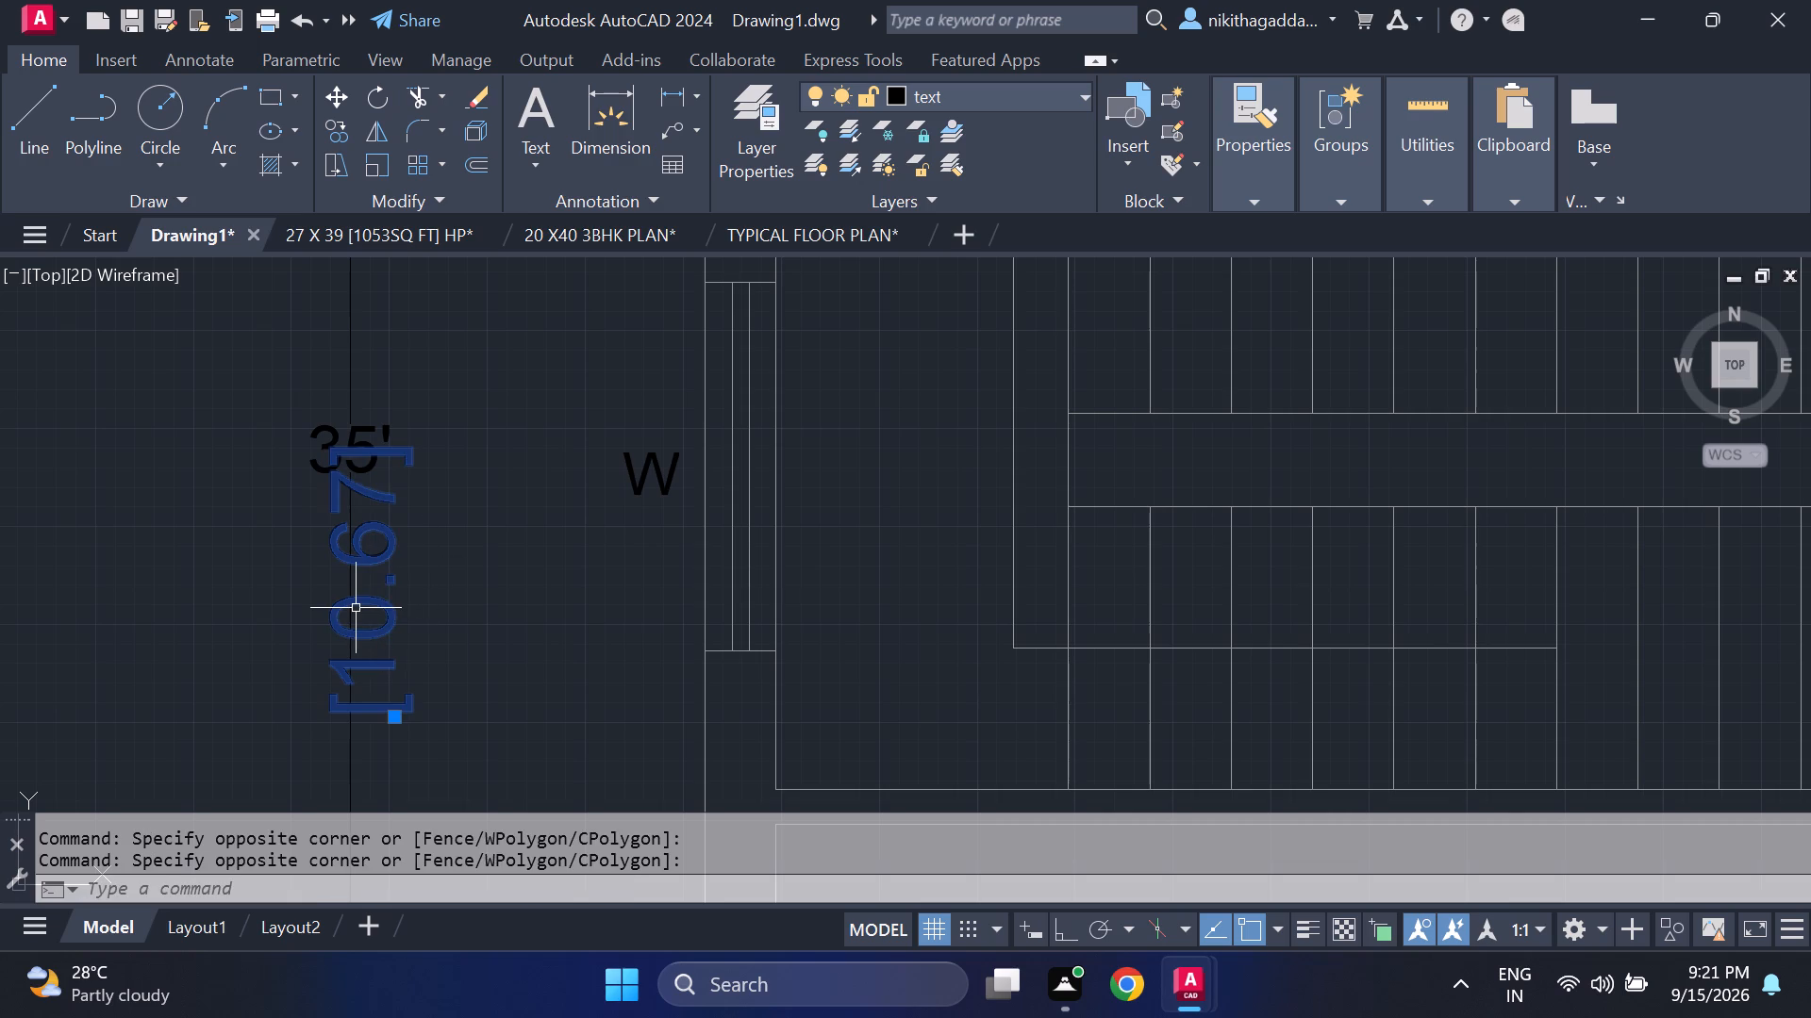
pyautogui.press('m')
pyautogui.press('Return')
pyautogui.click(349, 602)
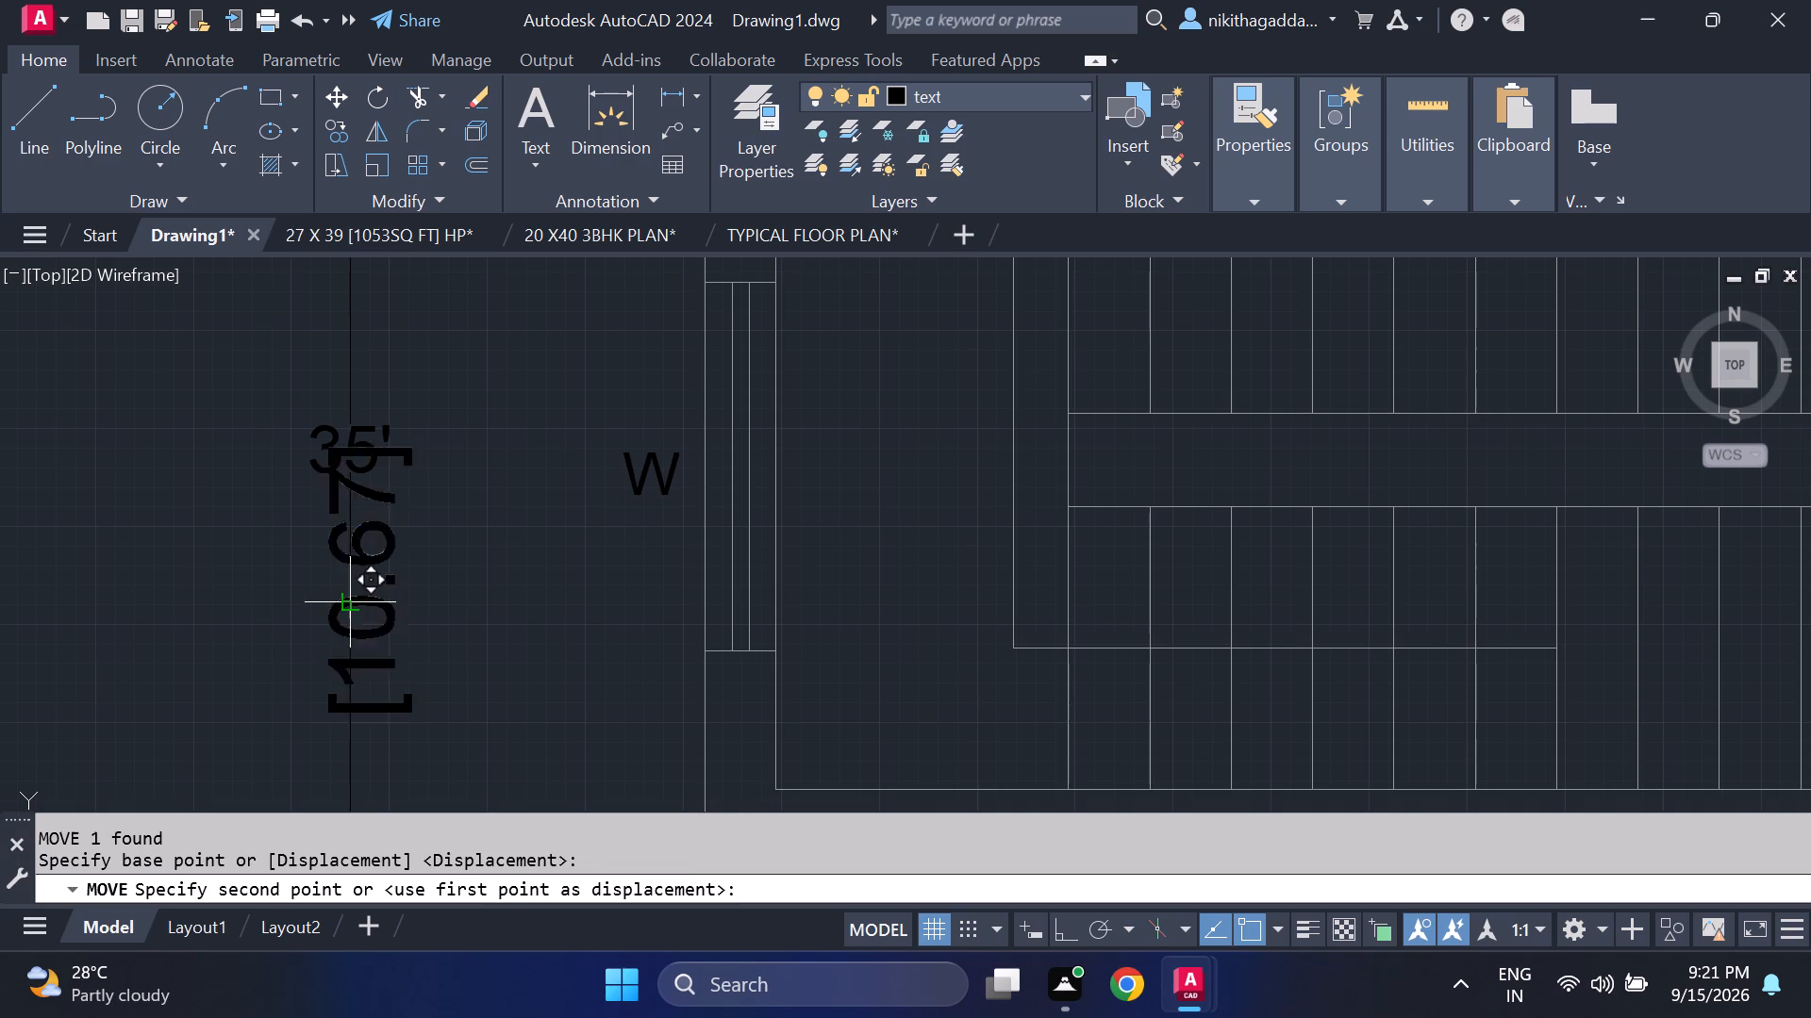
pyautogui.scroll(-2, 489, 569)
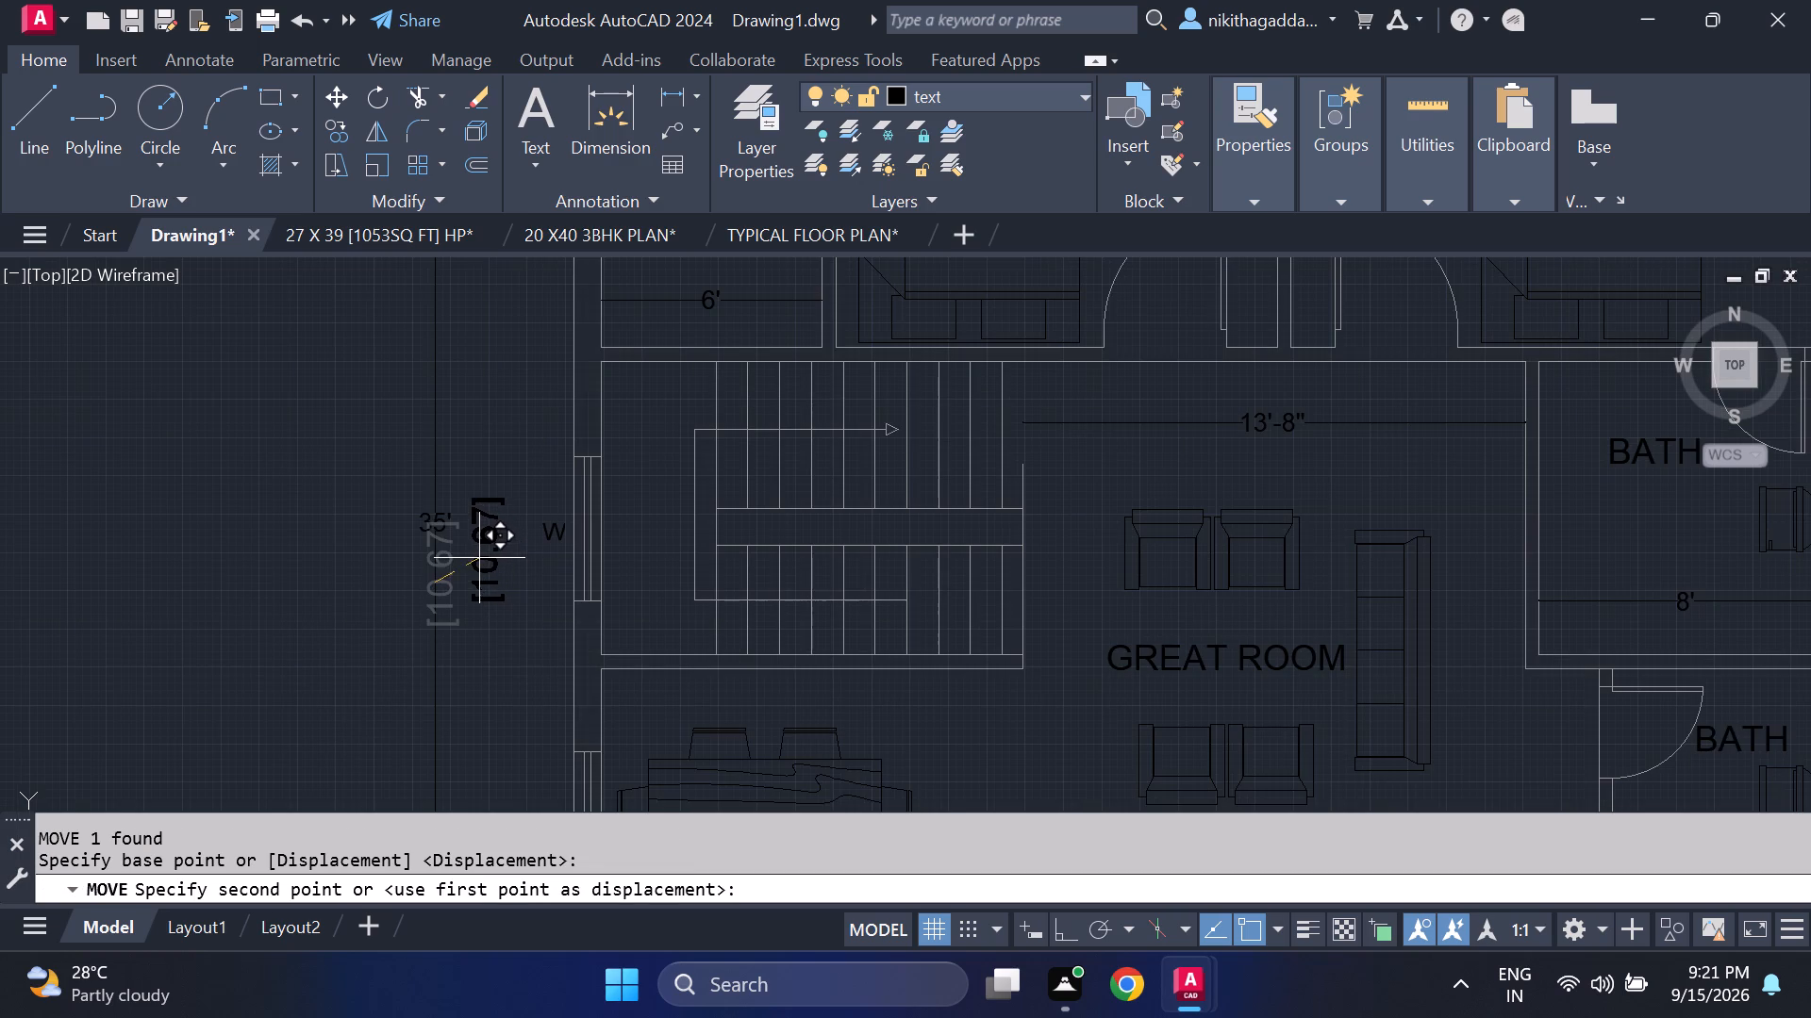
pyautogui.click(468, 534)
pyautogui.click(478, 560)
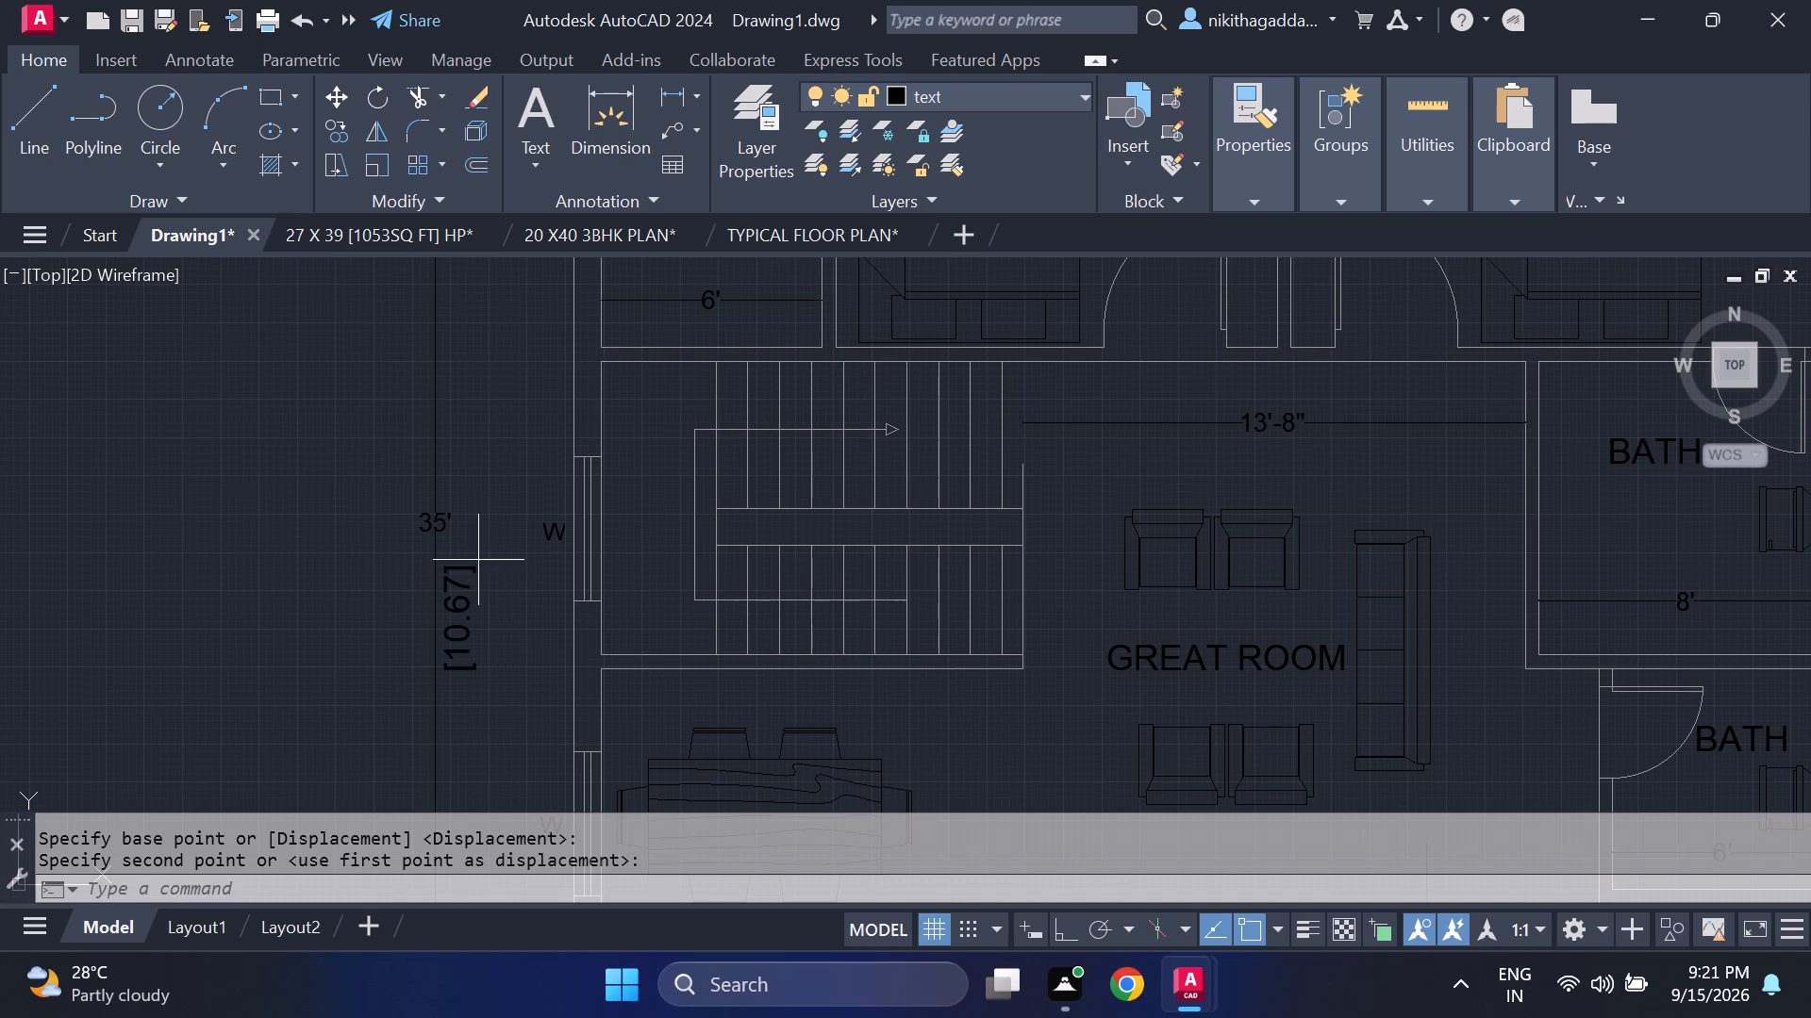
pyautogui.click(458, 666)
pyautogui.press('m')
pyautogui.press('Return')
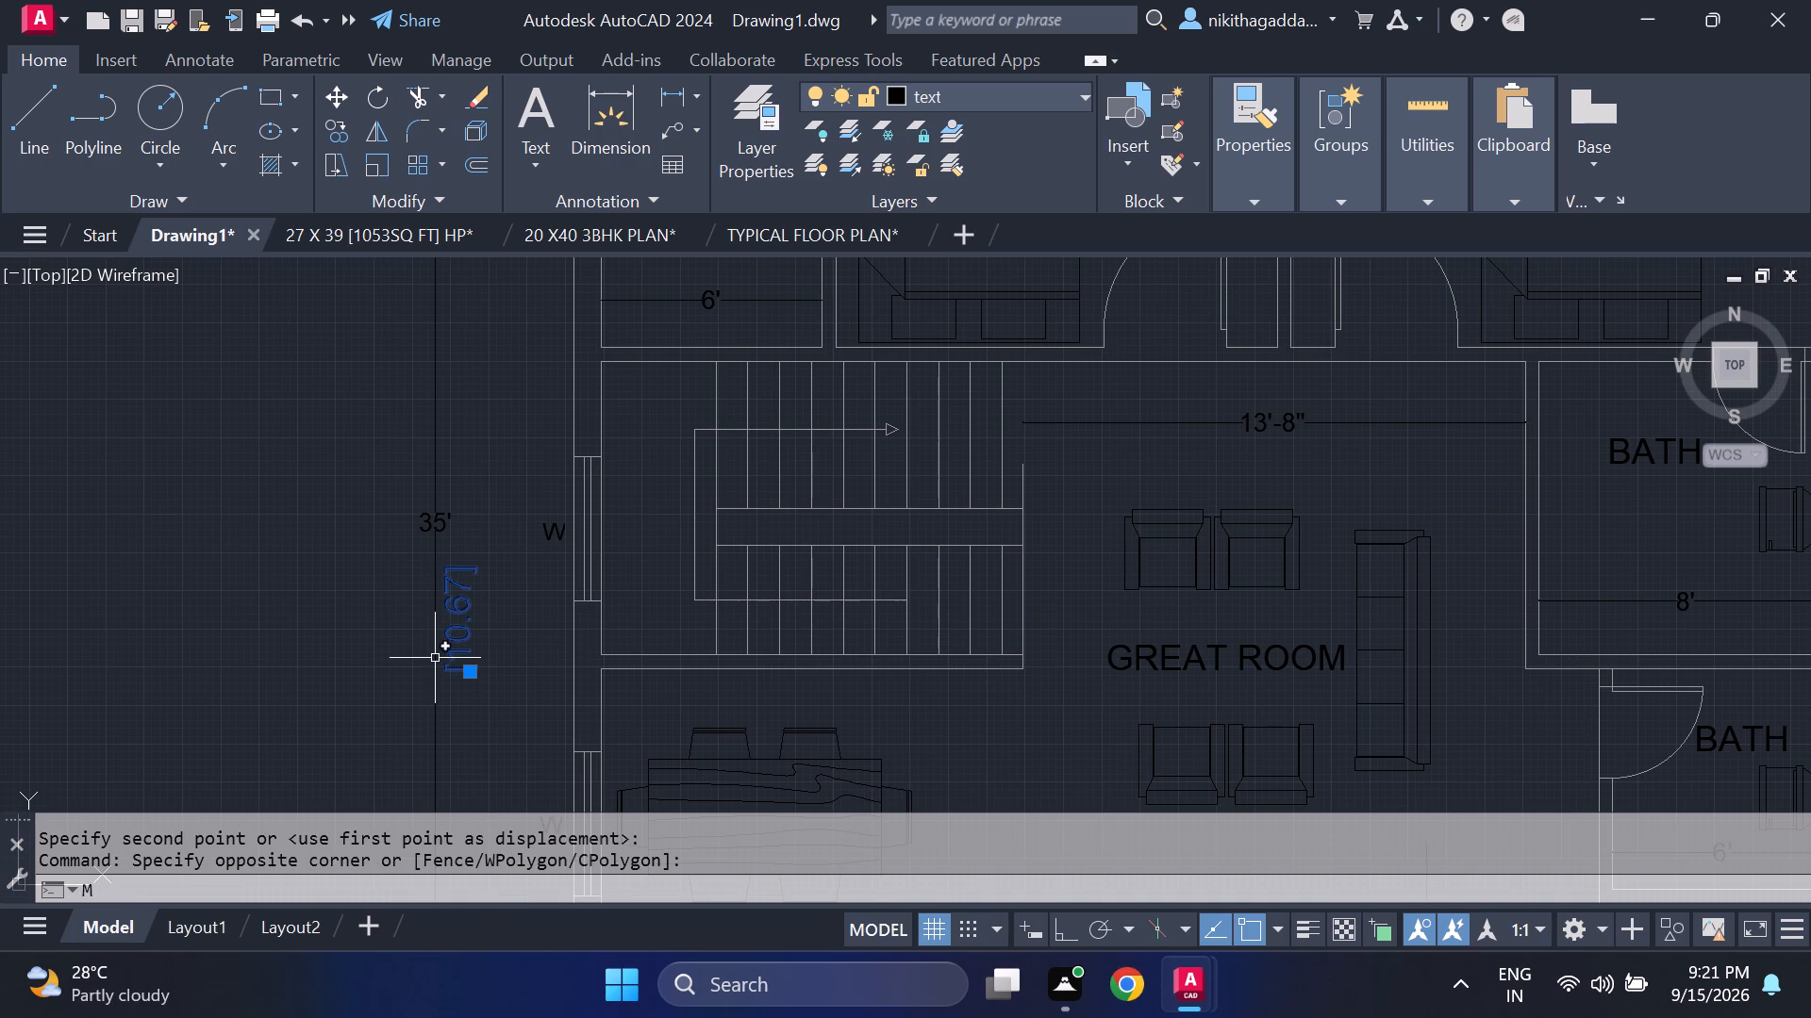
pyautogui.click(484, 665)
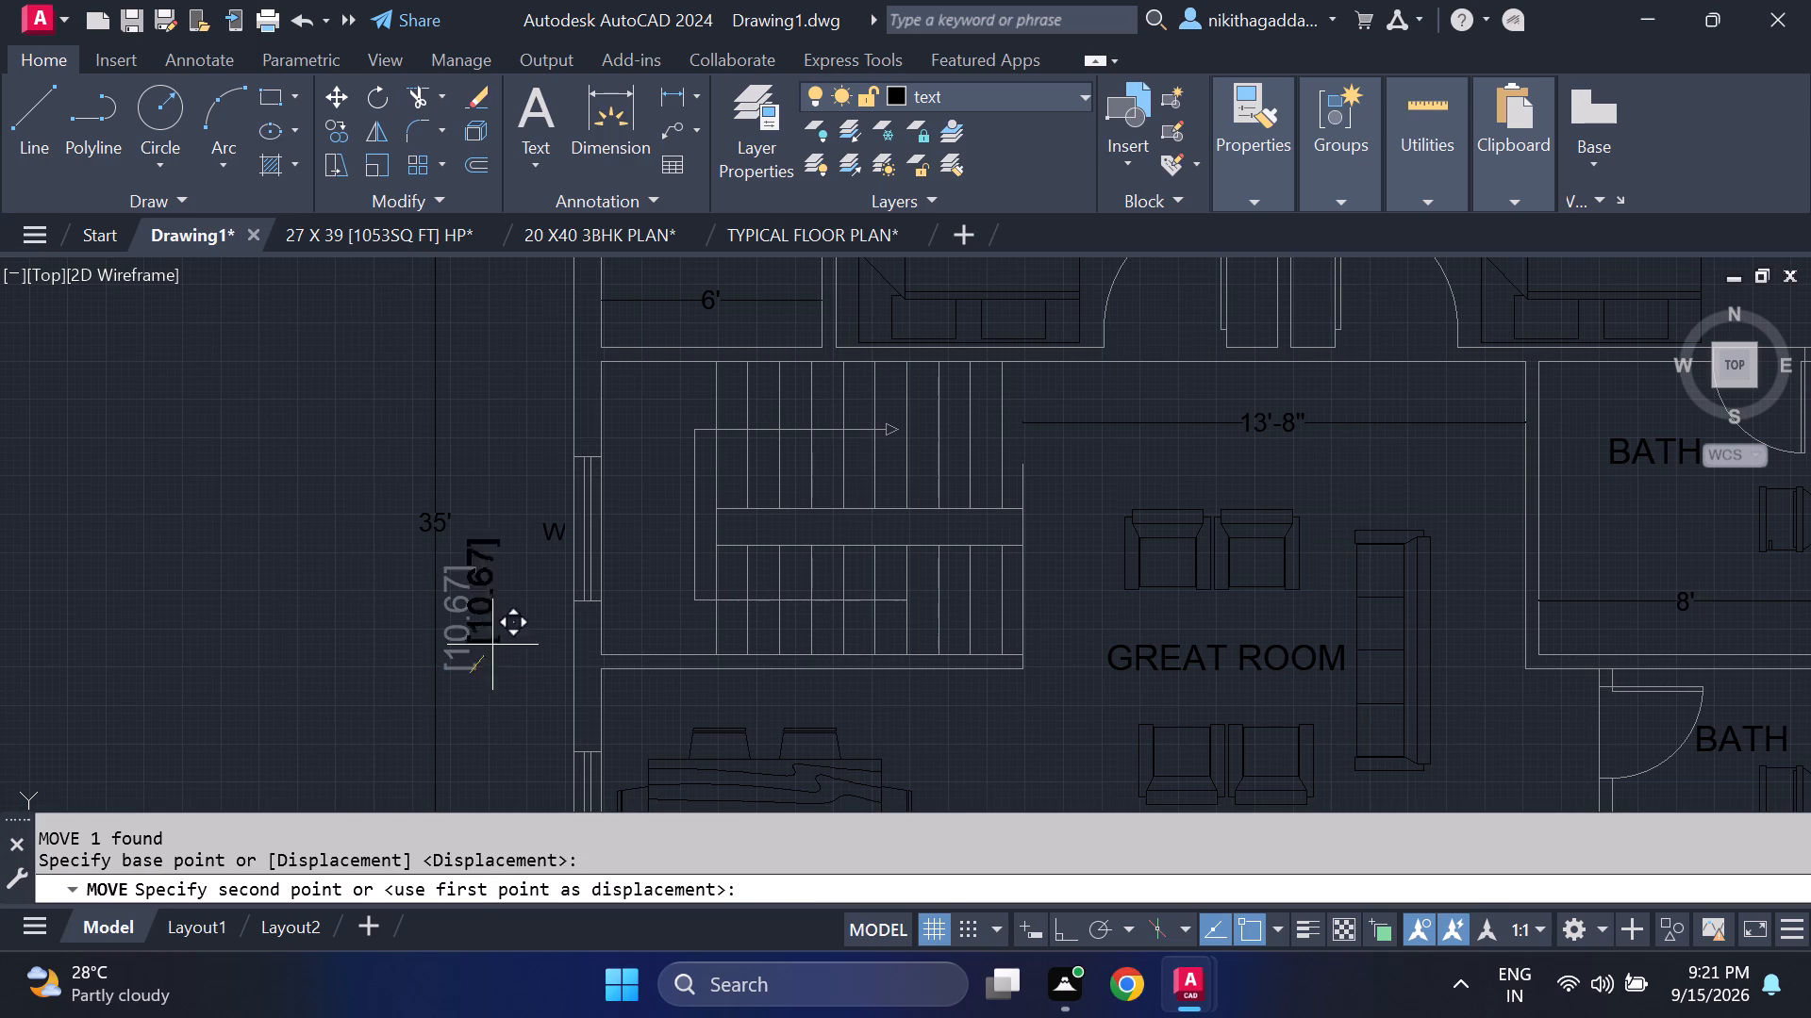
pyautogui.click(495, 568)
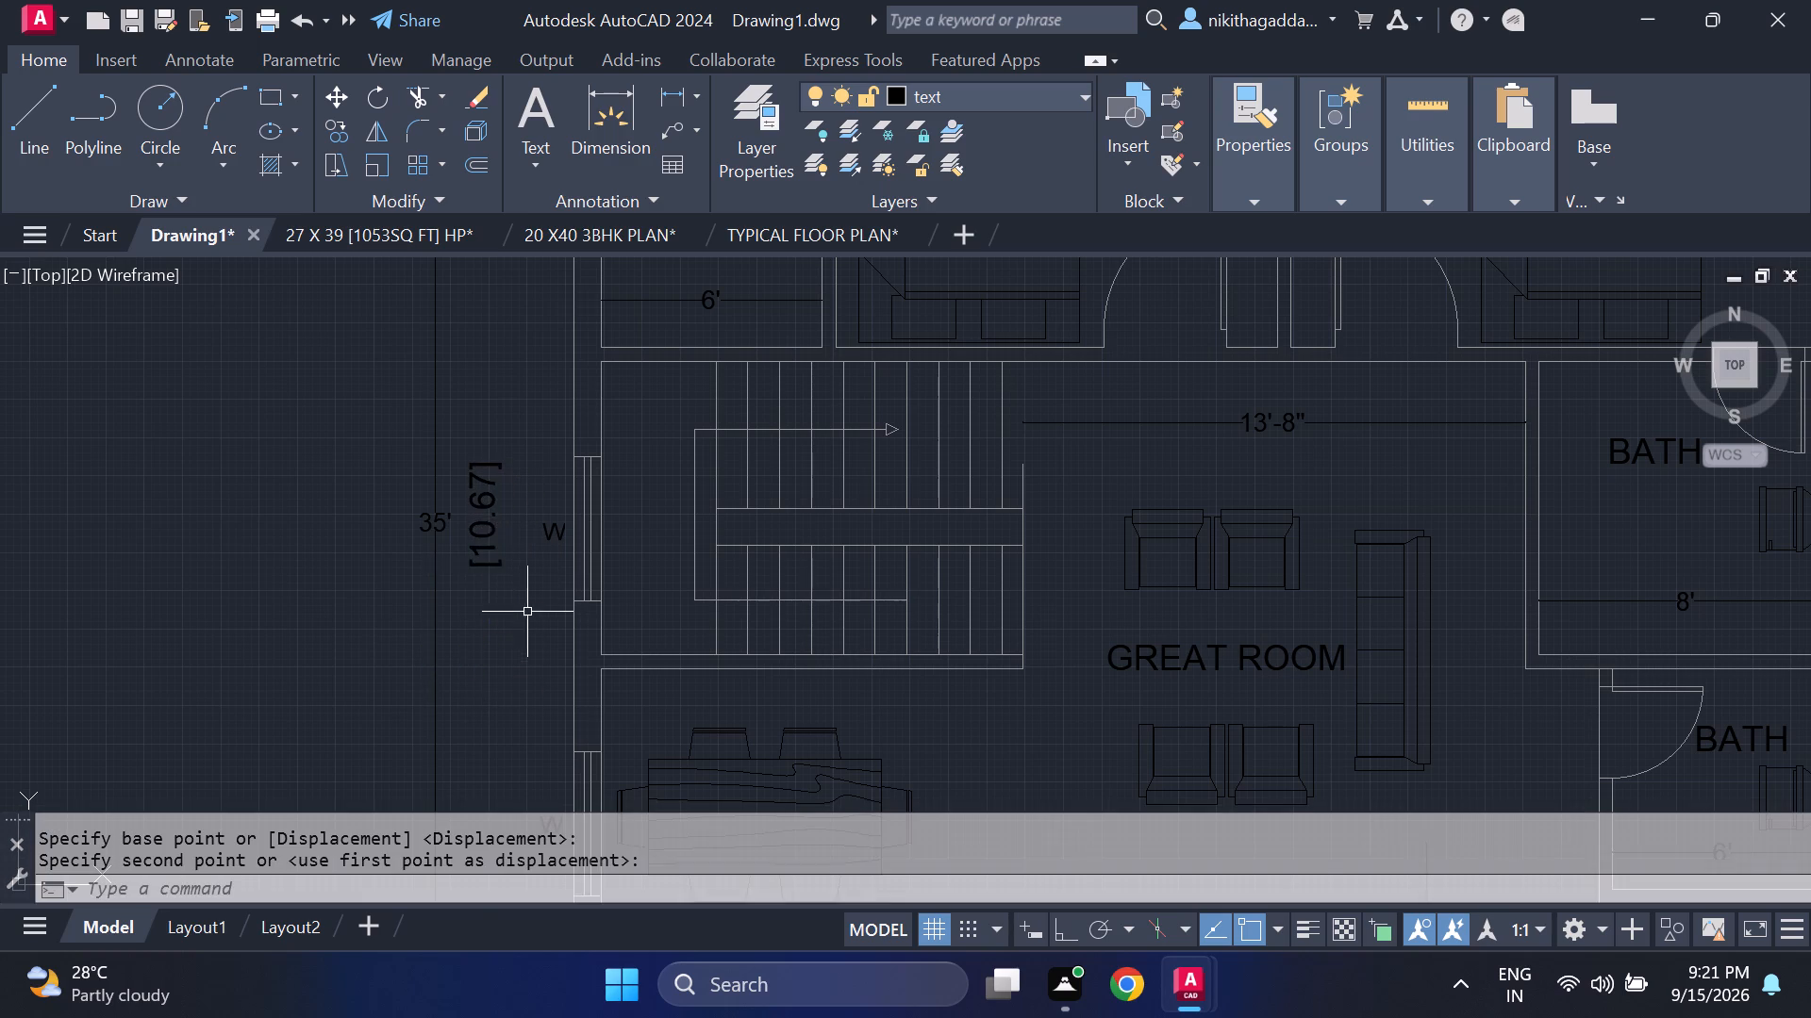
# Add single-line text GROUND FLOOR PLAN at 0 rotation below the plan's south wall, picking the text height freehand.
pyautogui.scroll(-2, 529, 621)
pyautogui.moveTo(798, 776); pyautogui.dragTo(673, 549, button='middle')
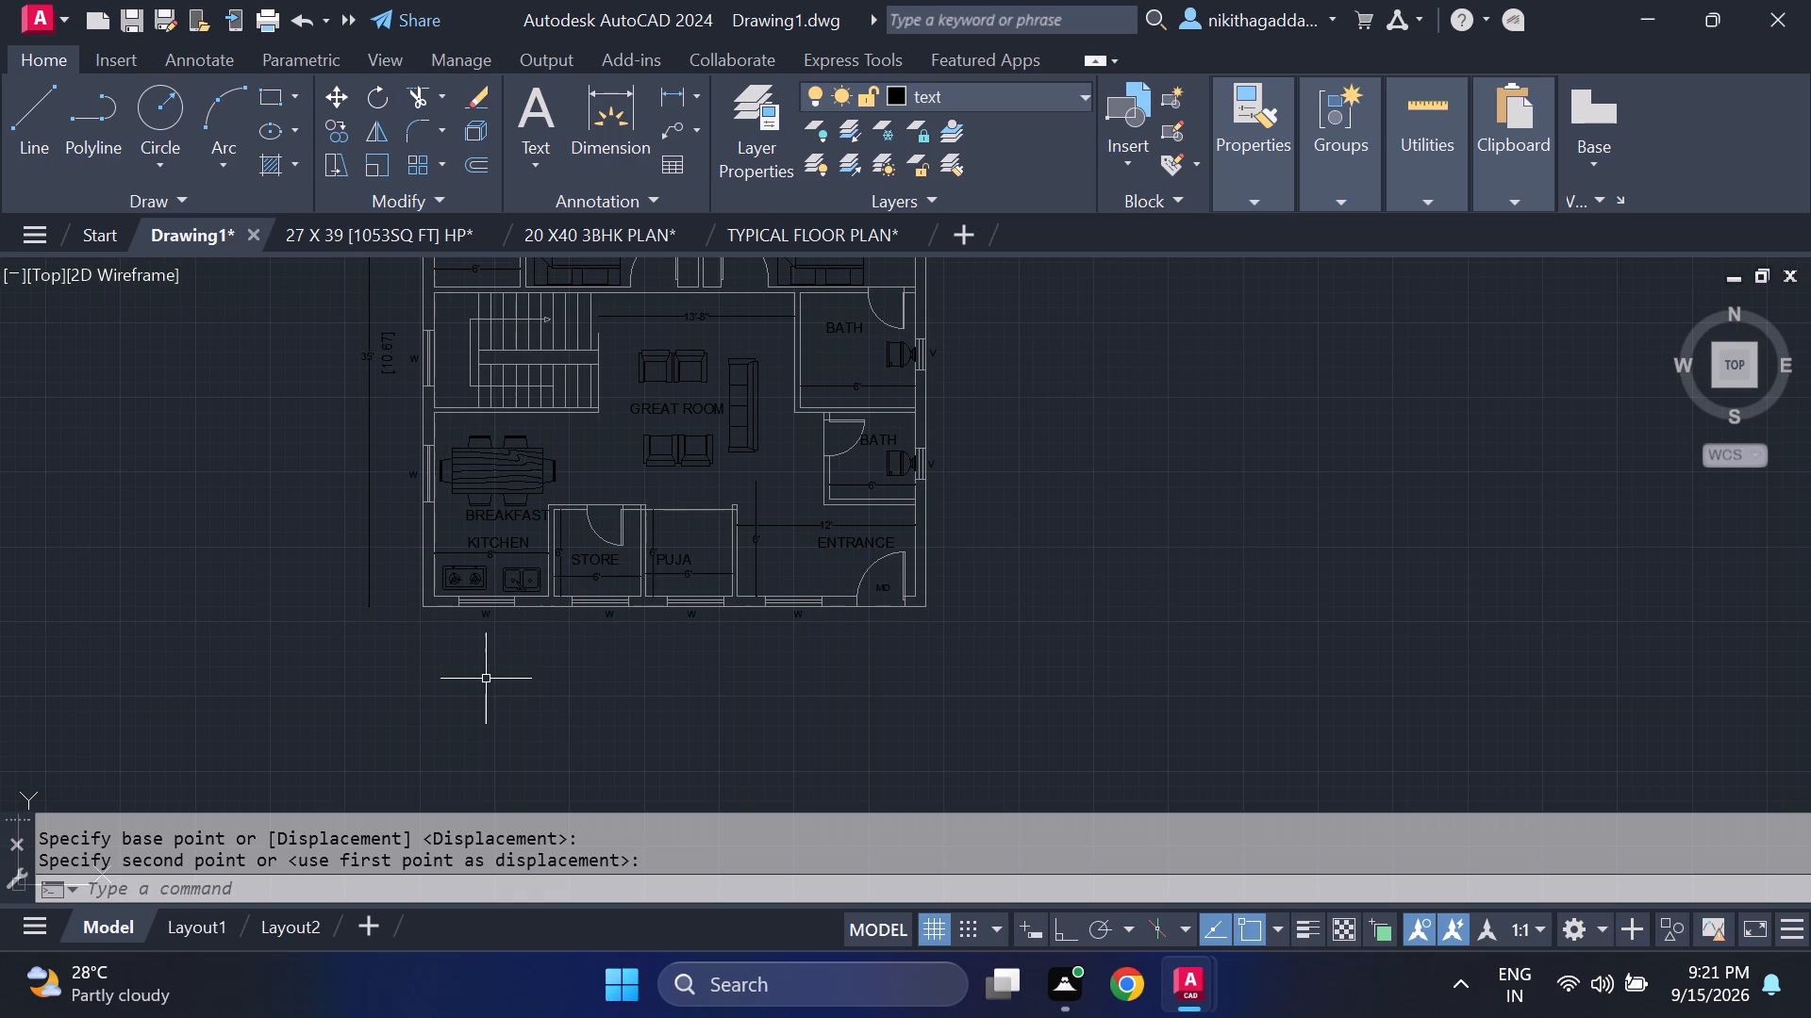
pyautogui.write('DT')
pyautogui.press('Return')
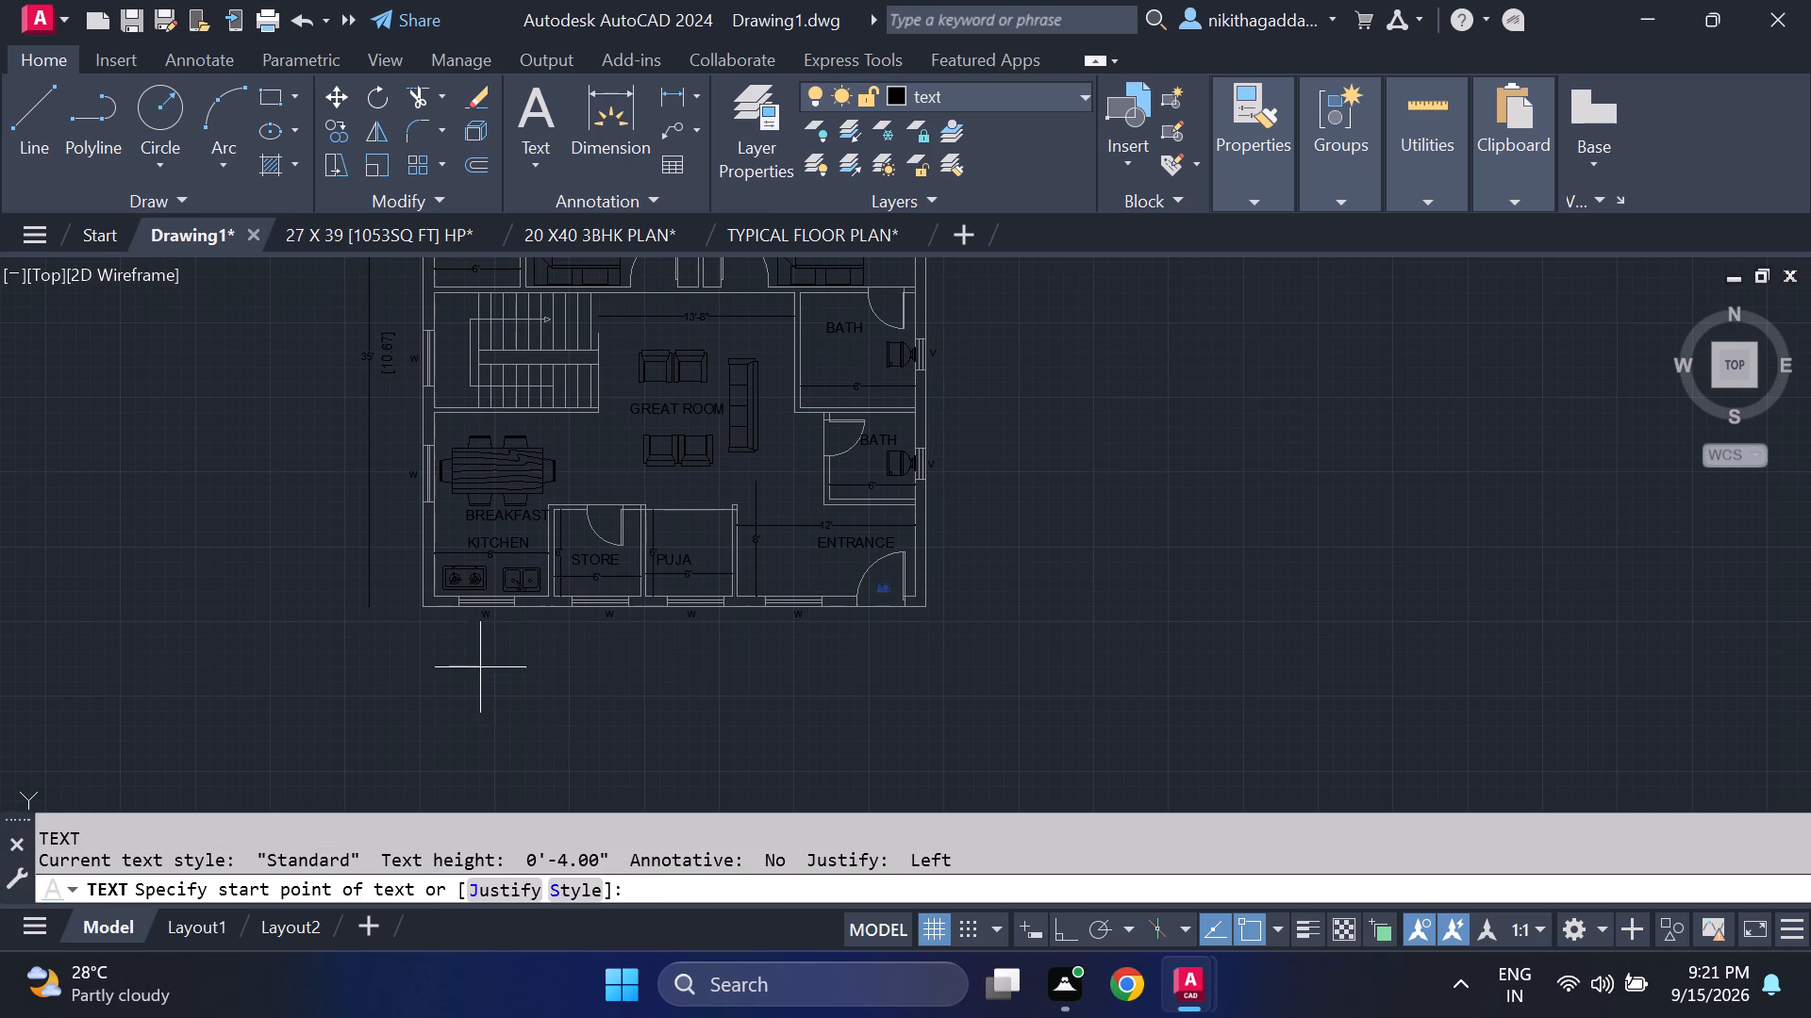
pyautogui.click(481, 647)
pyautogui.click(491, 704)
pyautogui.press('0')
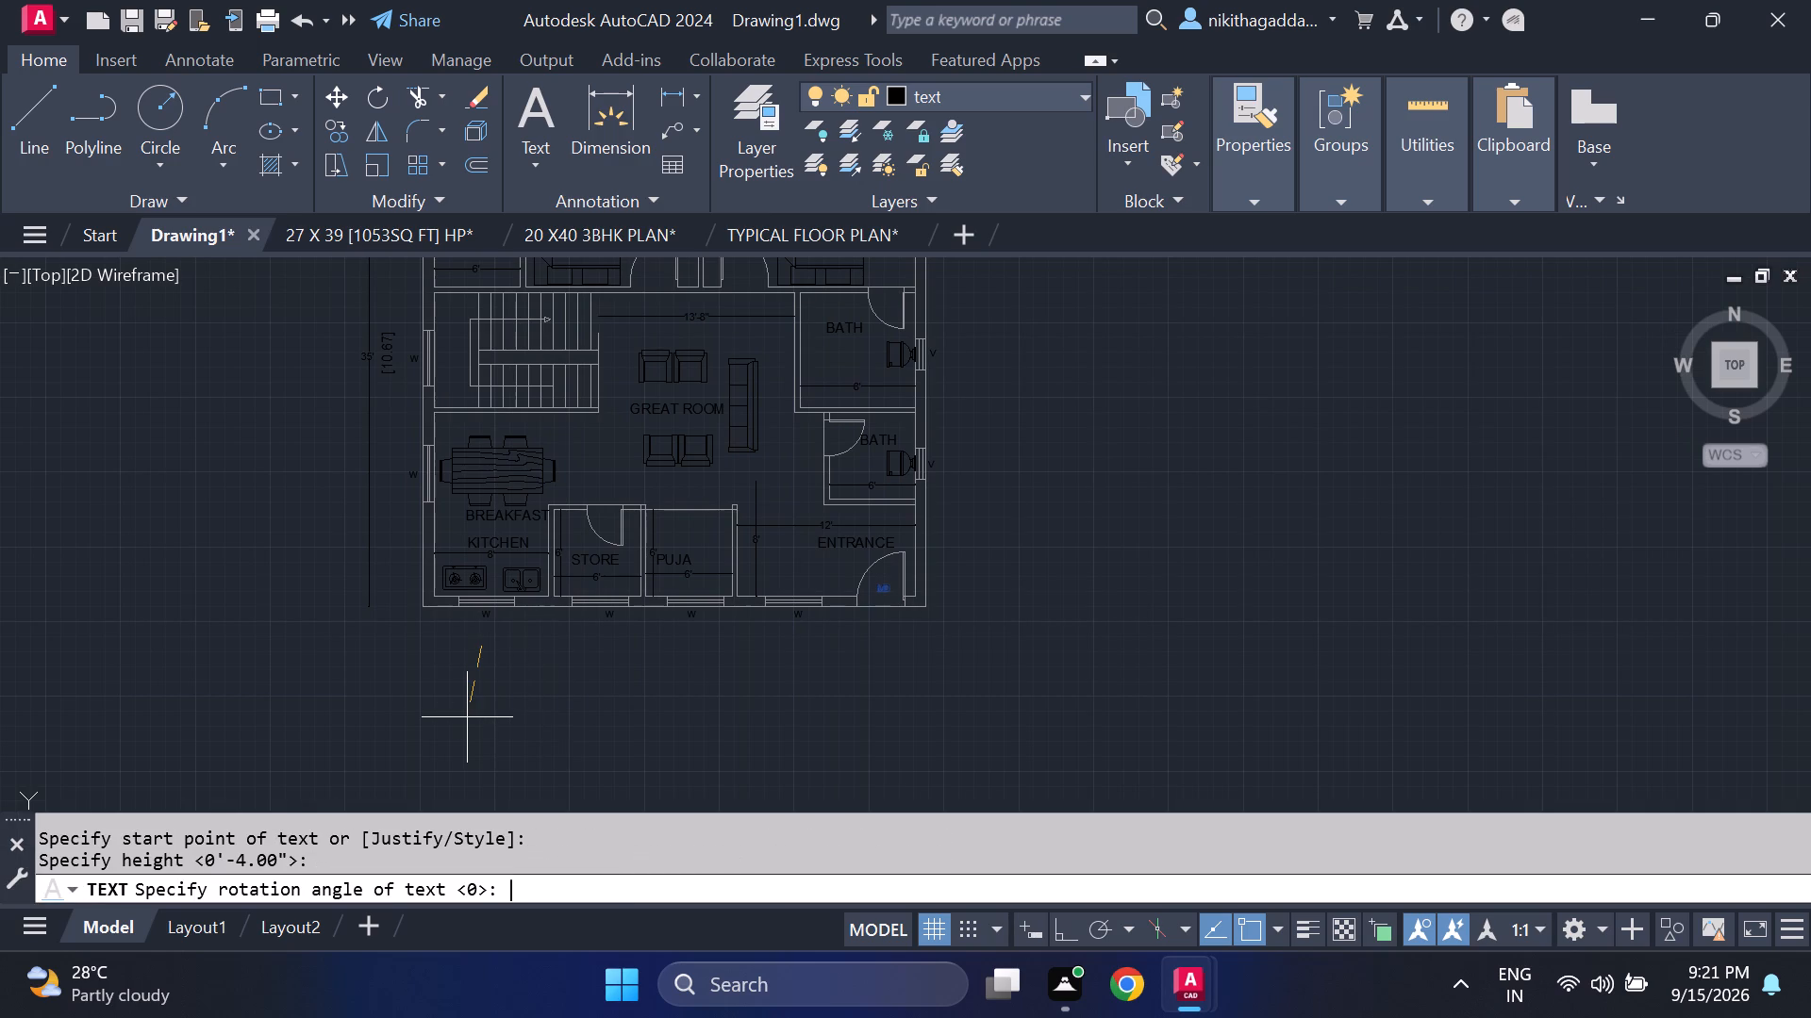
pyautogui.press('Return')
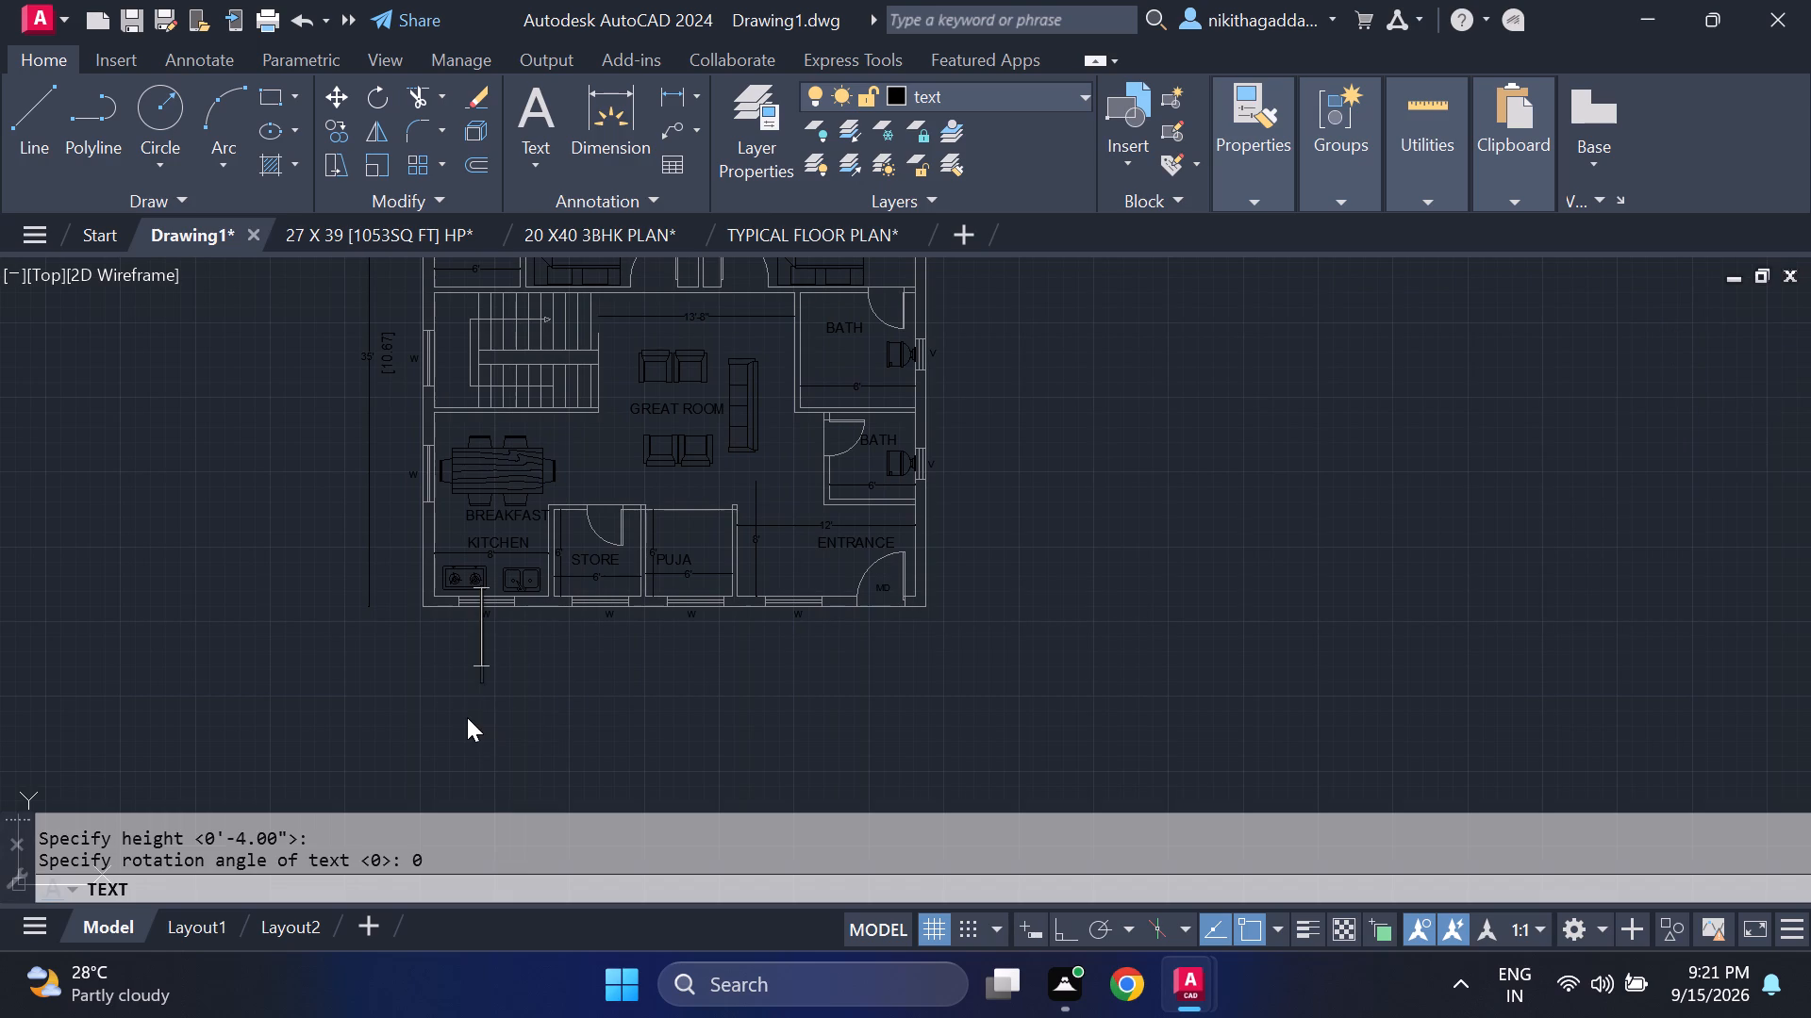
pyautogui.press('g')
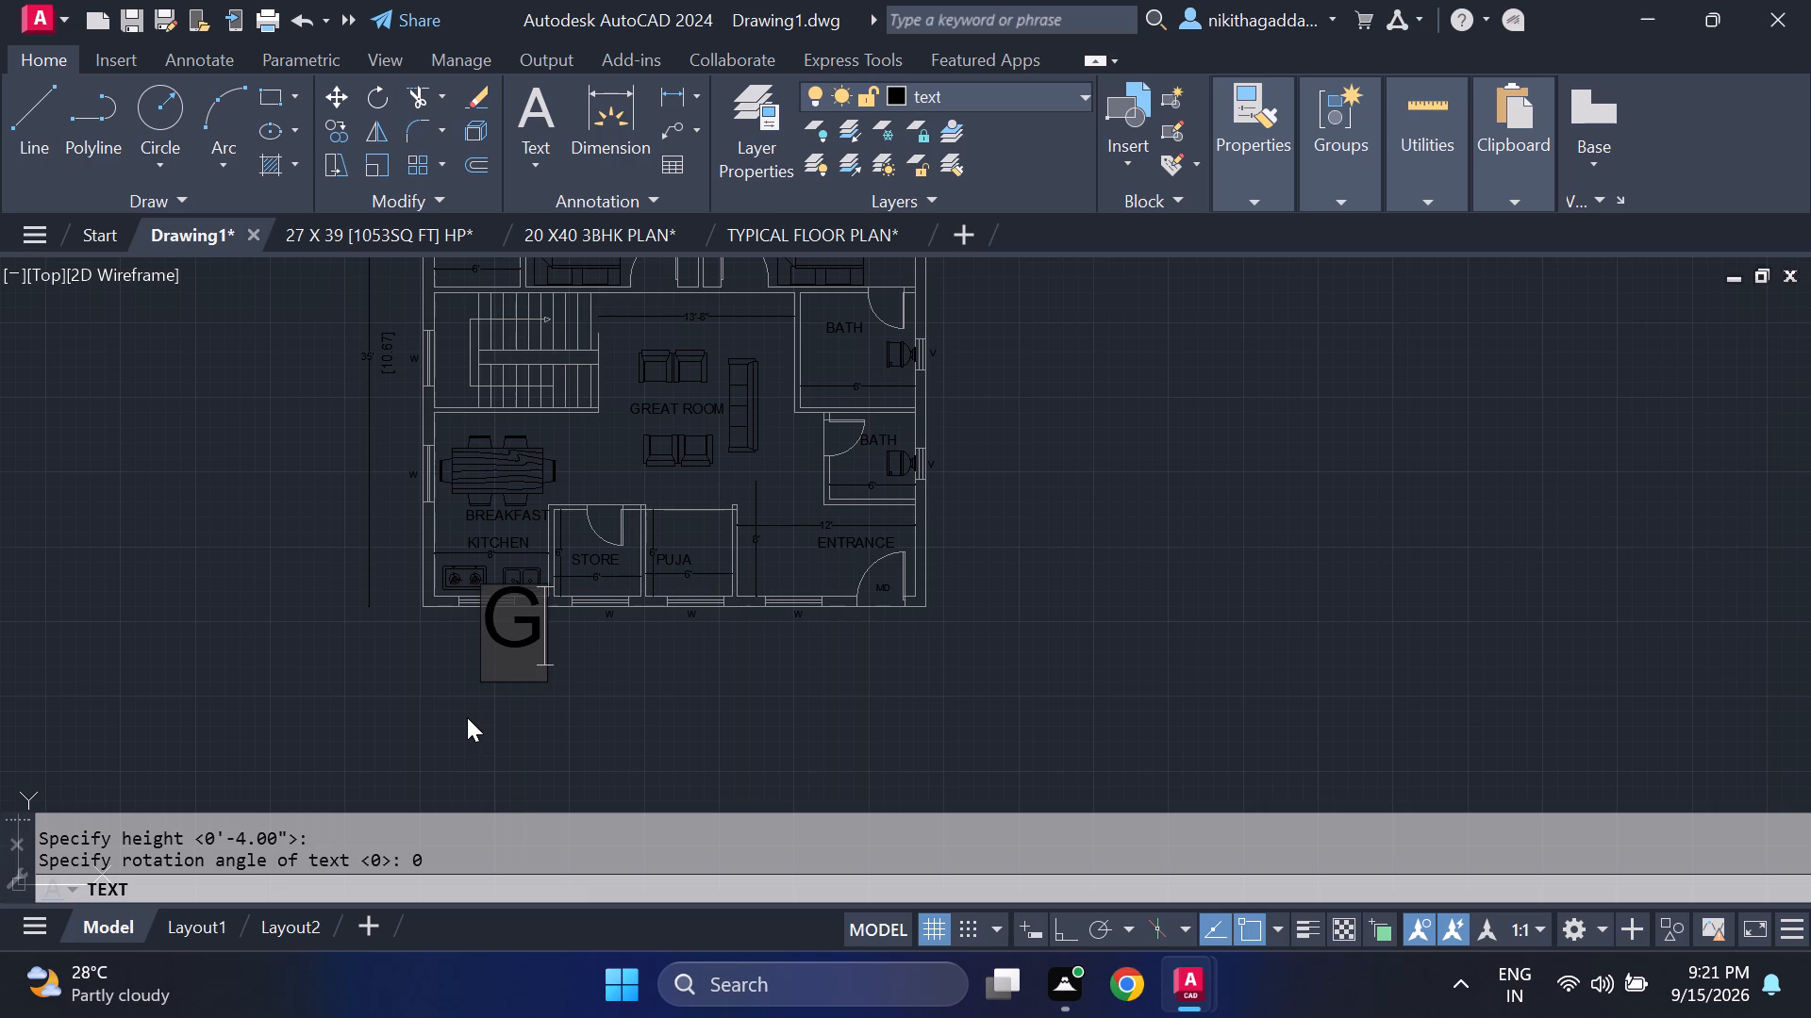
pyautogui.write('ROUND FLOO')
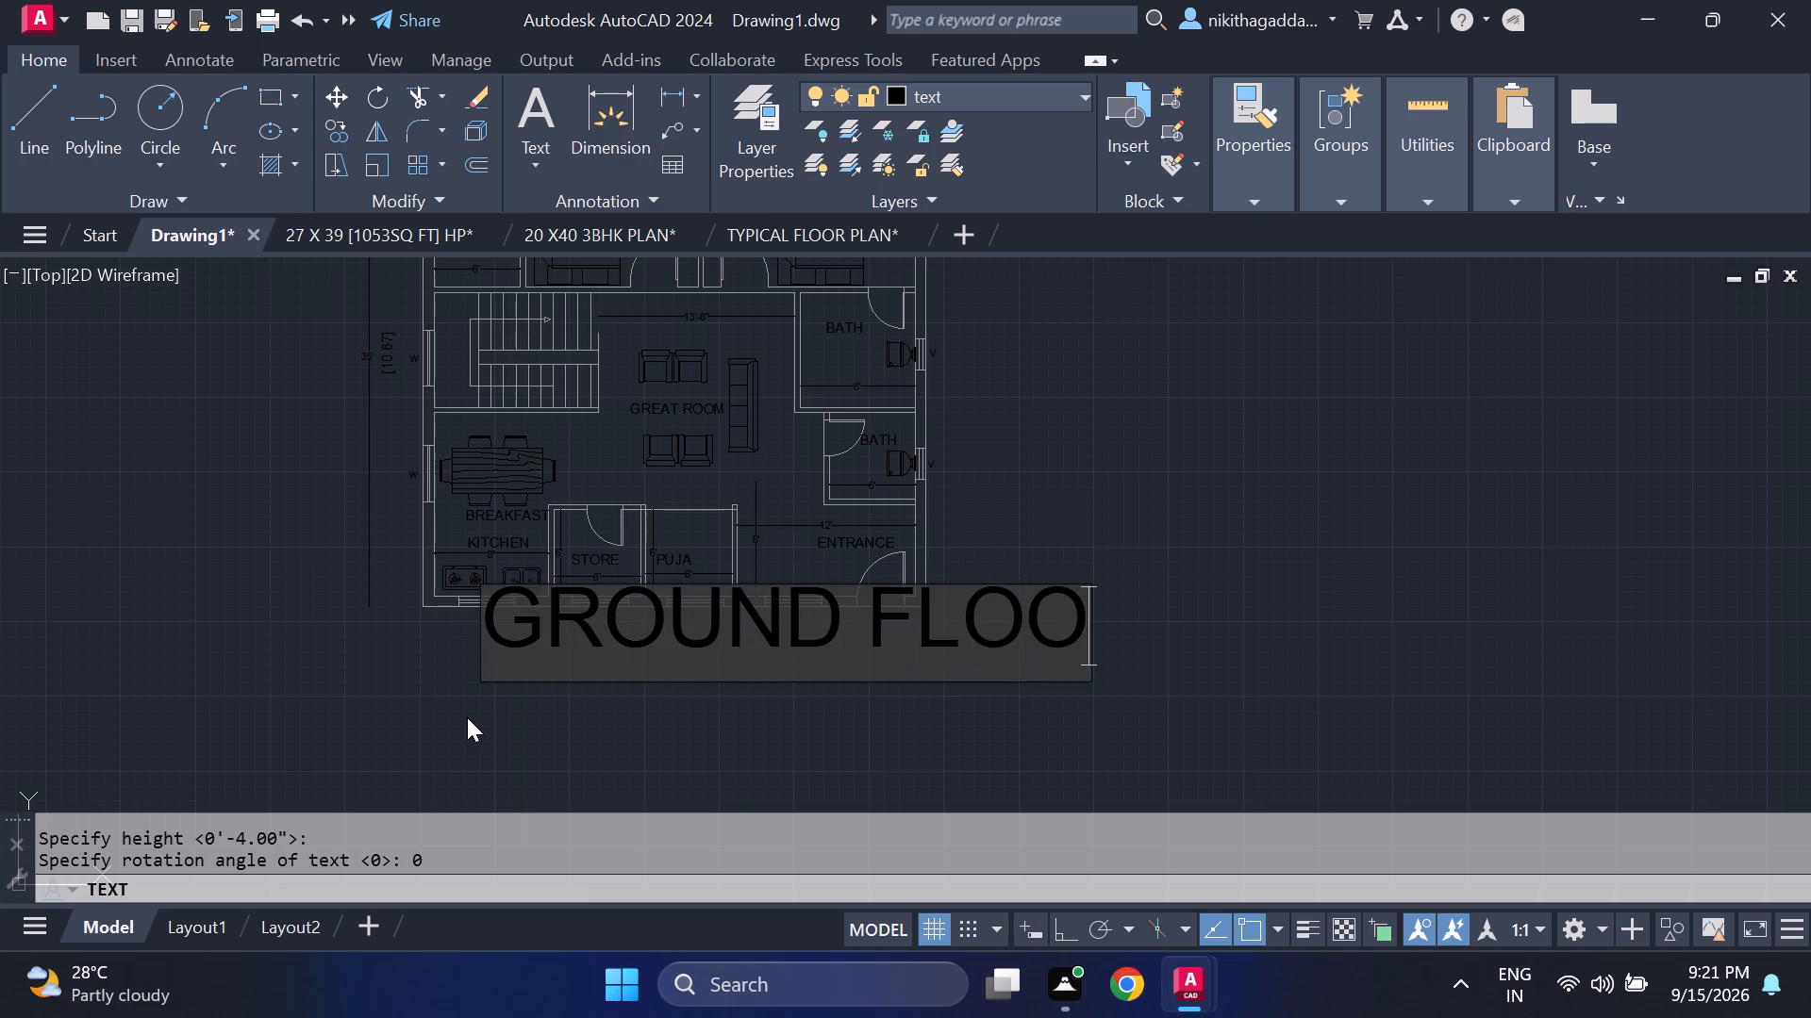
pyautogui.write('R PLAN')
pyautogui.press('Return')
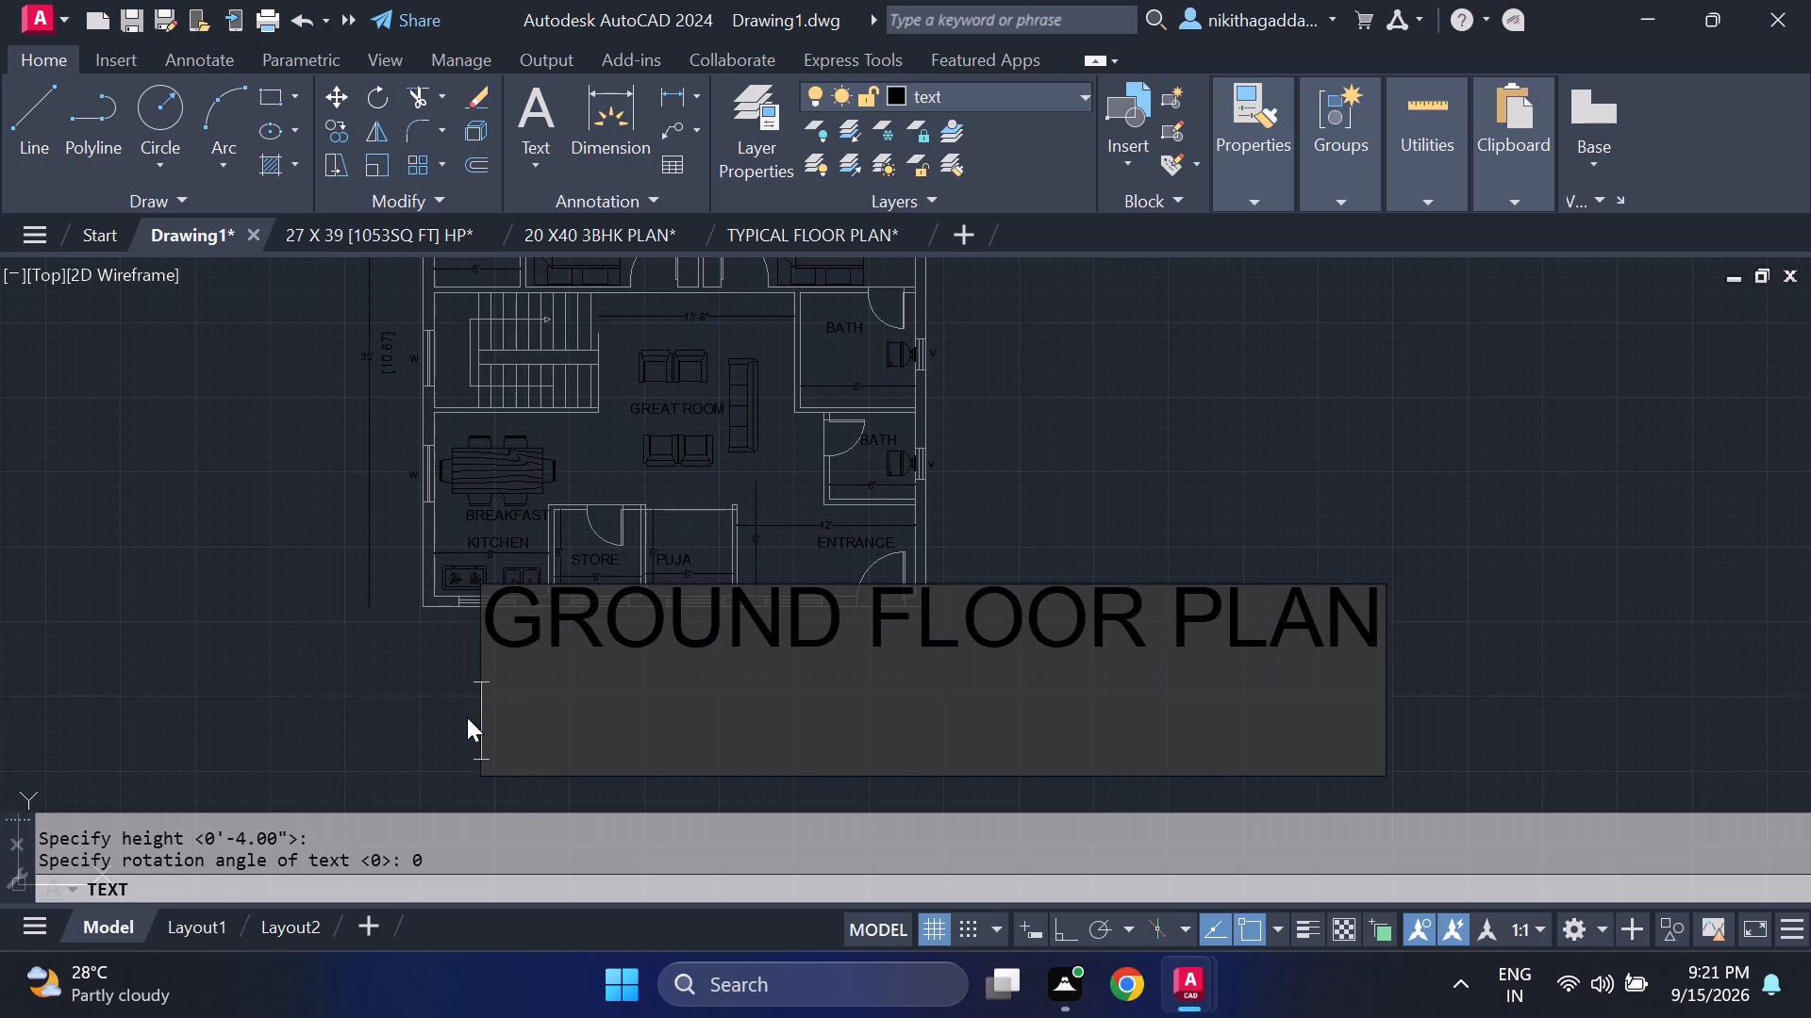
pyautogui.press('Return')
# Scale the GROUND FLOOR PLAN title down from its insertion point to about half the plan's width.
pyautogui.moveTo(1128, 502); pyautogui.dragTo(1121, 534)
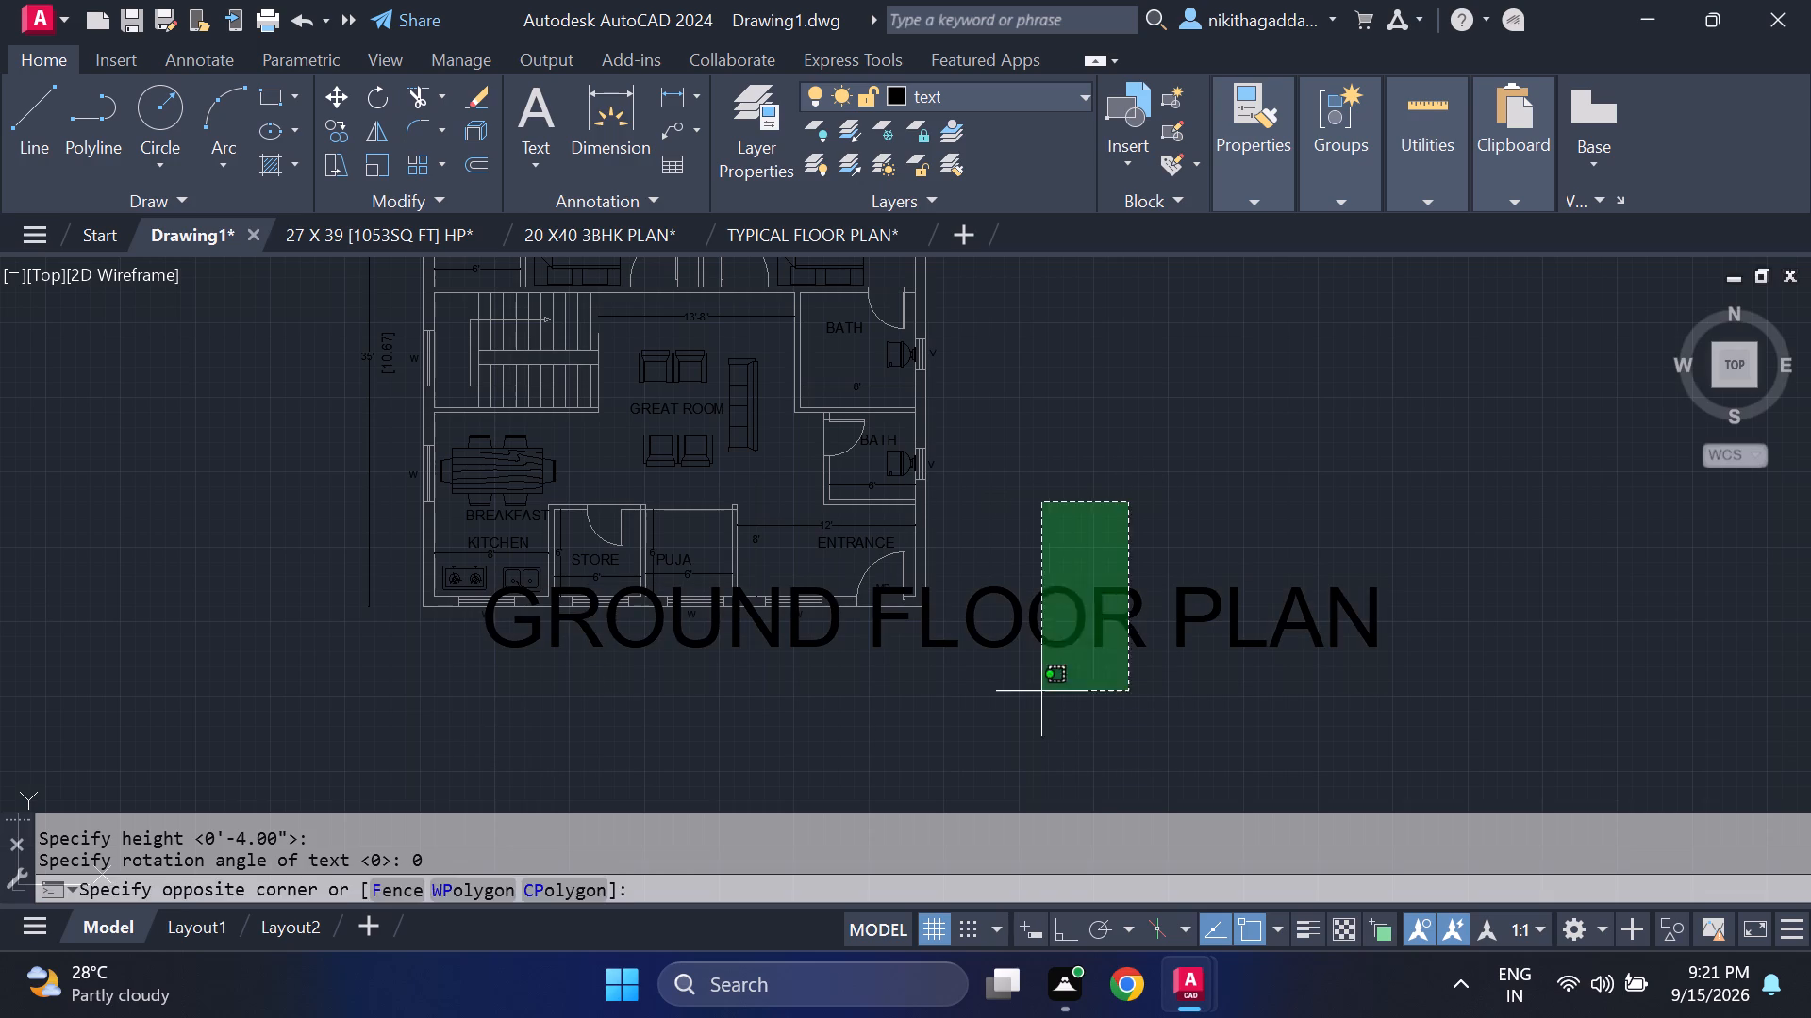
pyautogui.click(1041, 691)
pyautogui.write('SCALE')
pyautogui.press('Return')
pyautogui.click(958, 649)
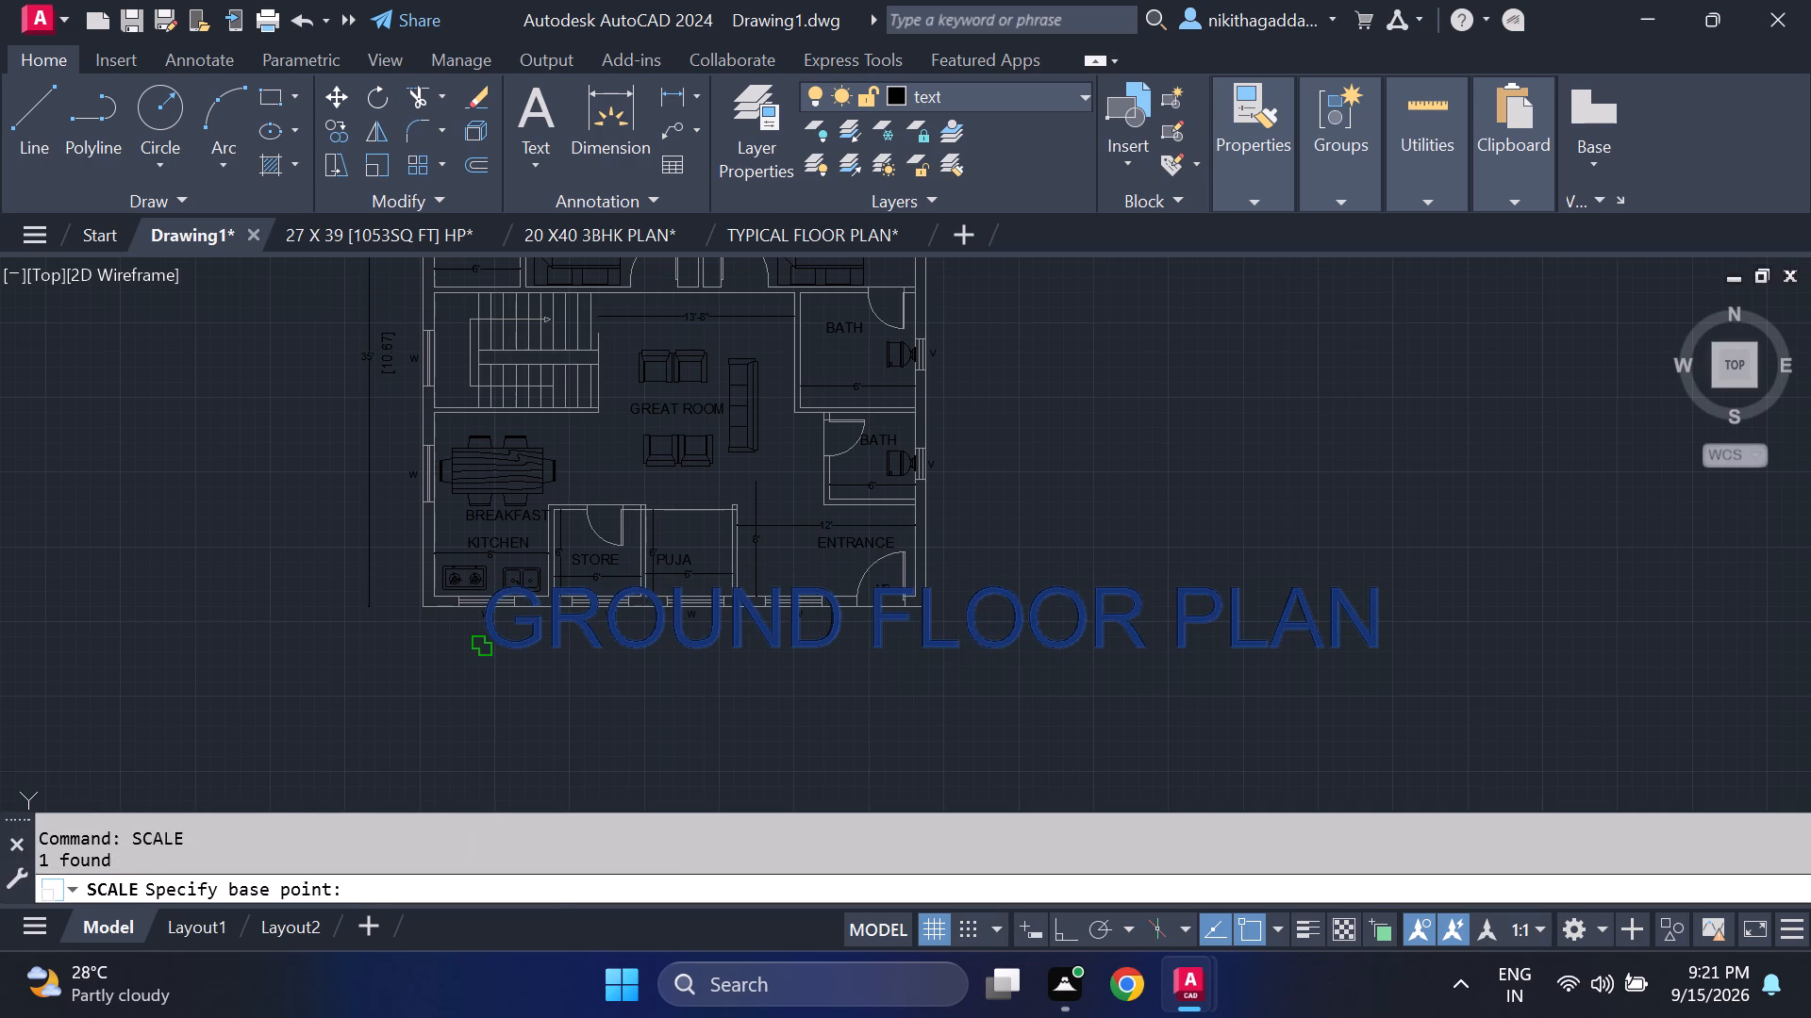
pyautogui.click(556, 743)
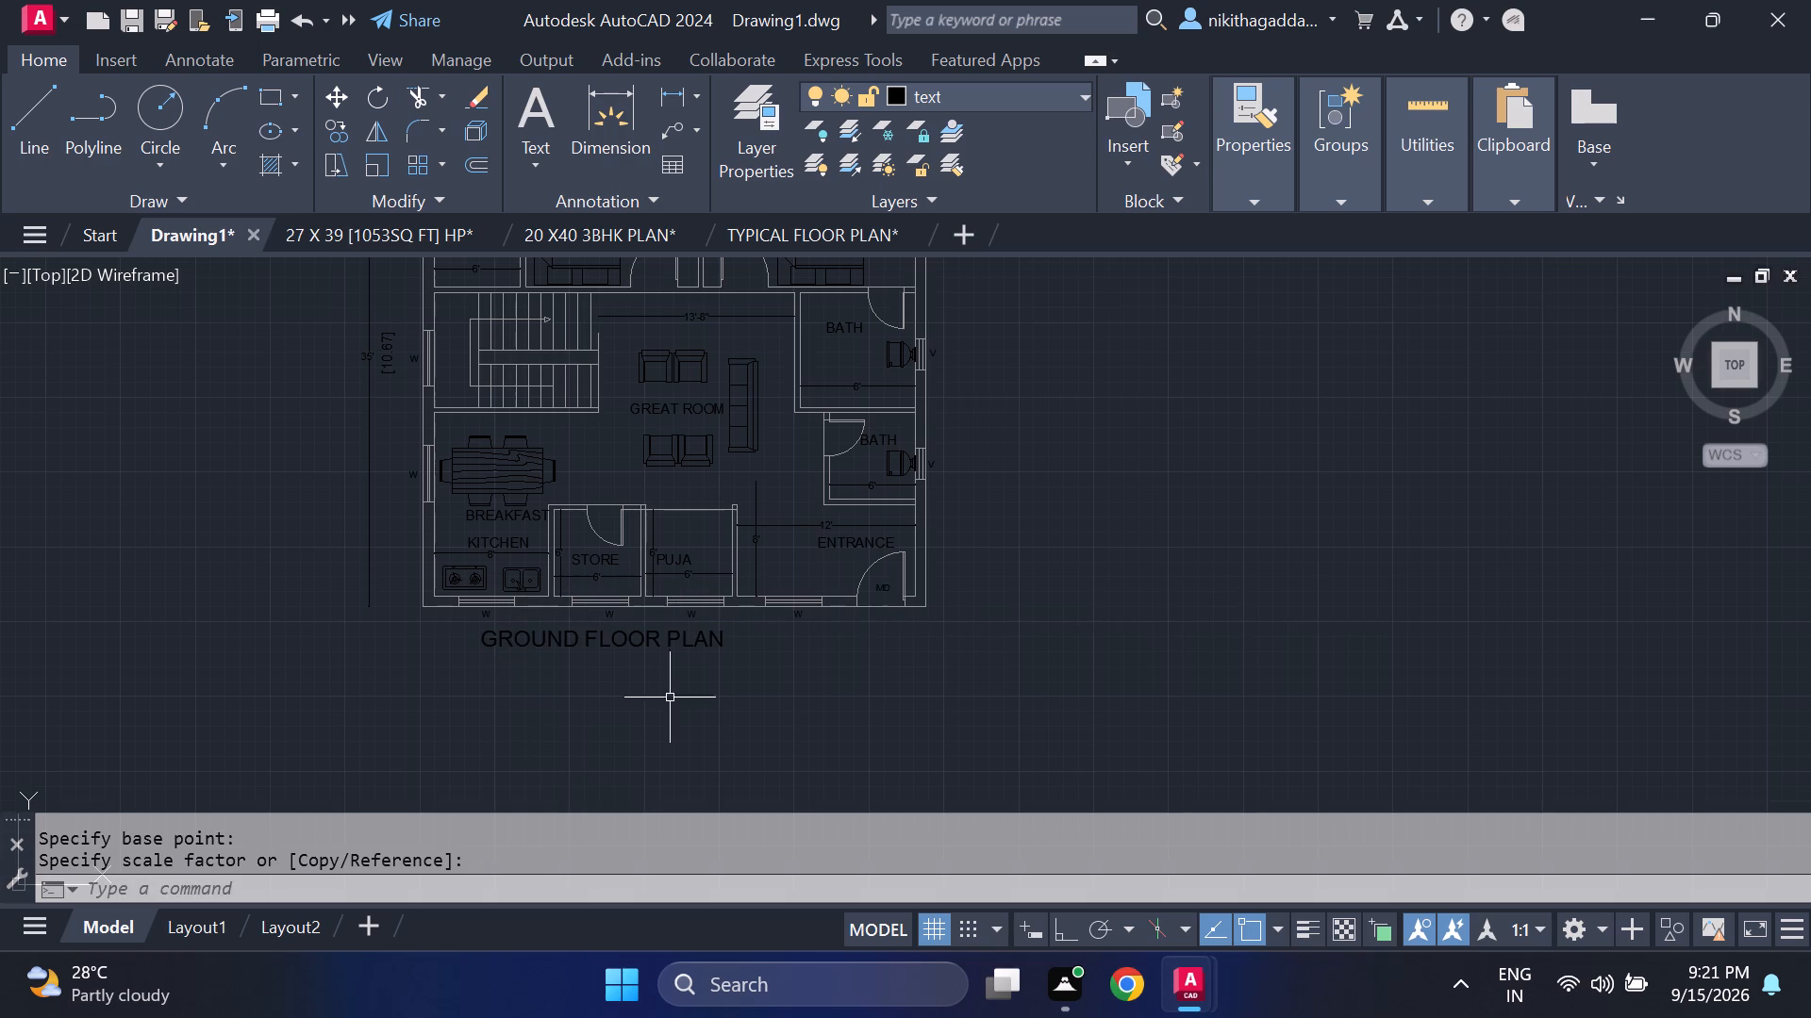
# Copy the GROUND FLOOR PLAN title about 3' straight down from its insertion point.
pyautogui.click(716, 627)
pyautogui.write('CO')
pyautogui.press('Return')
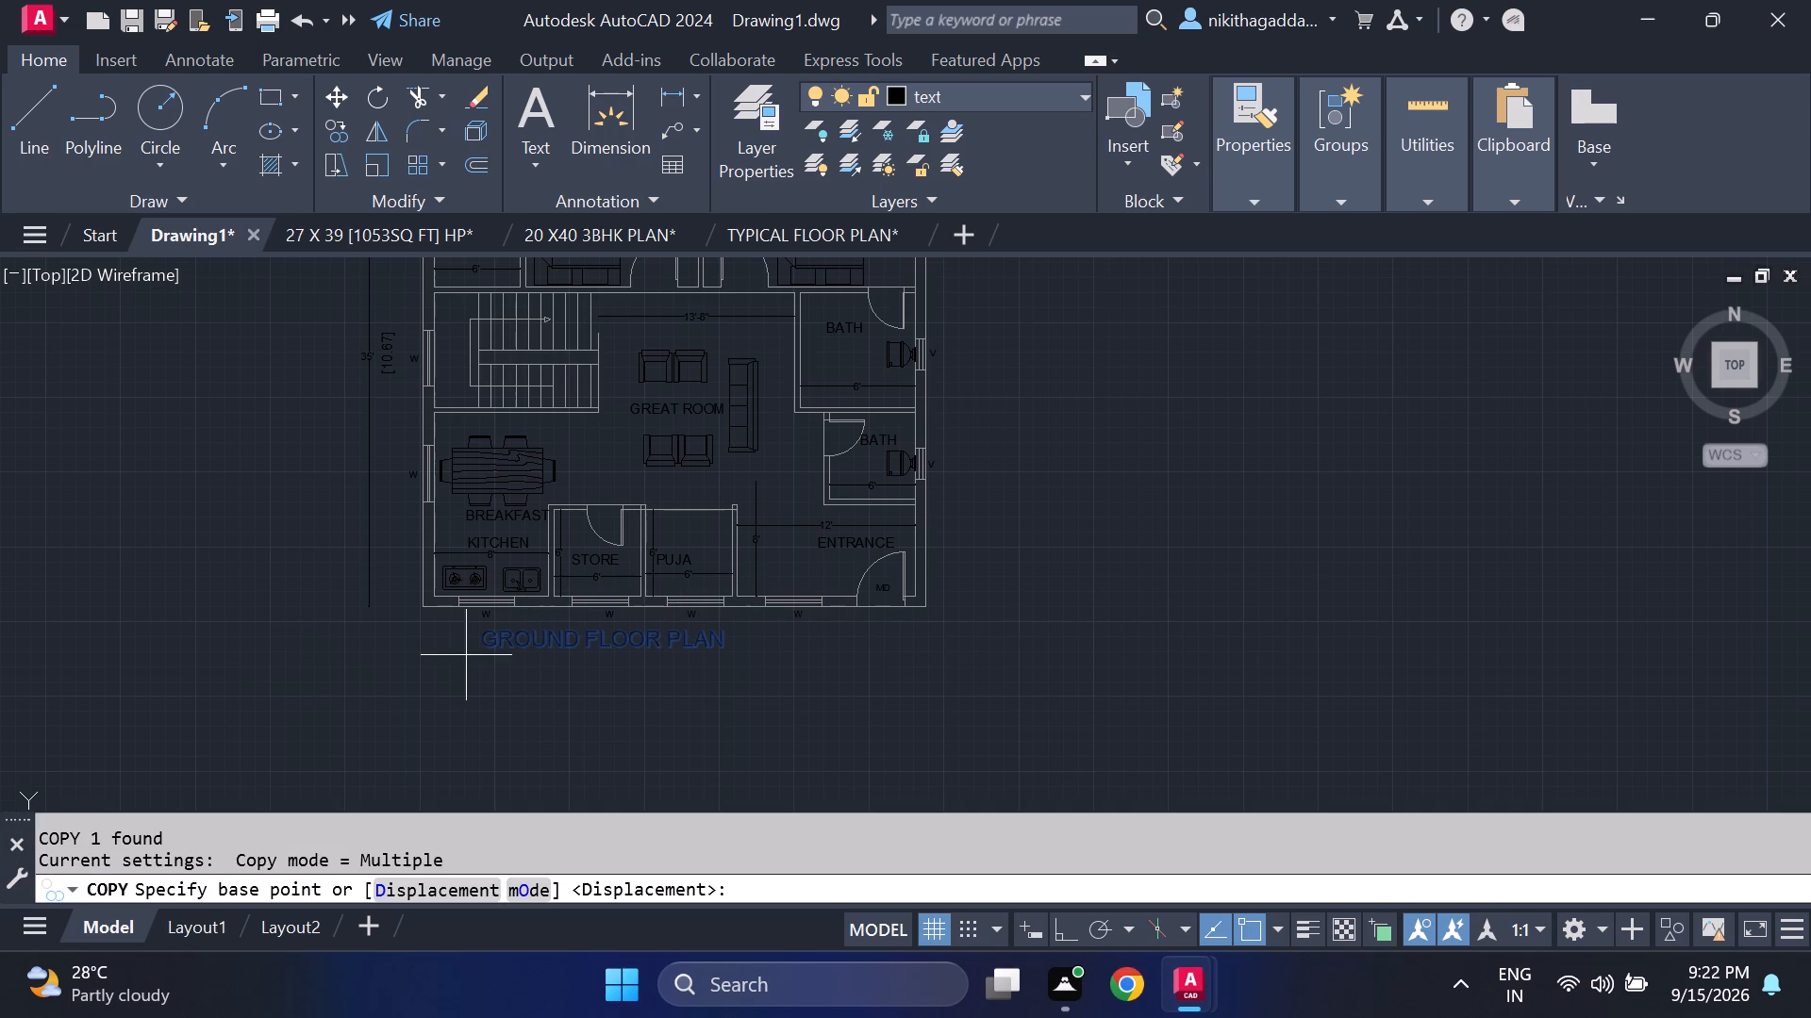
pyautogui.click(482, 648)
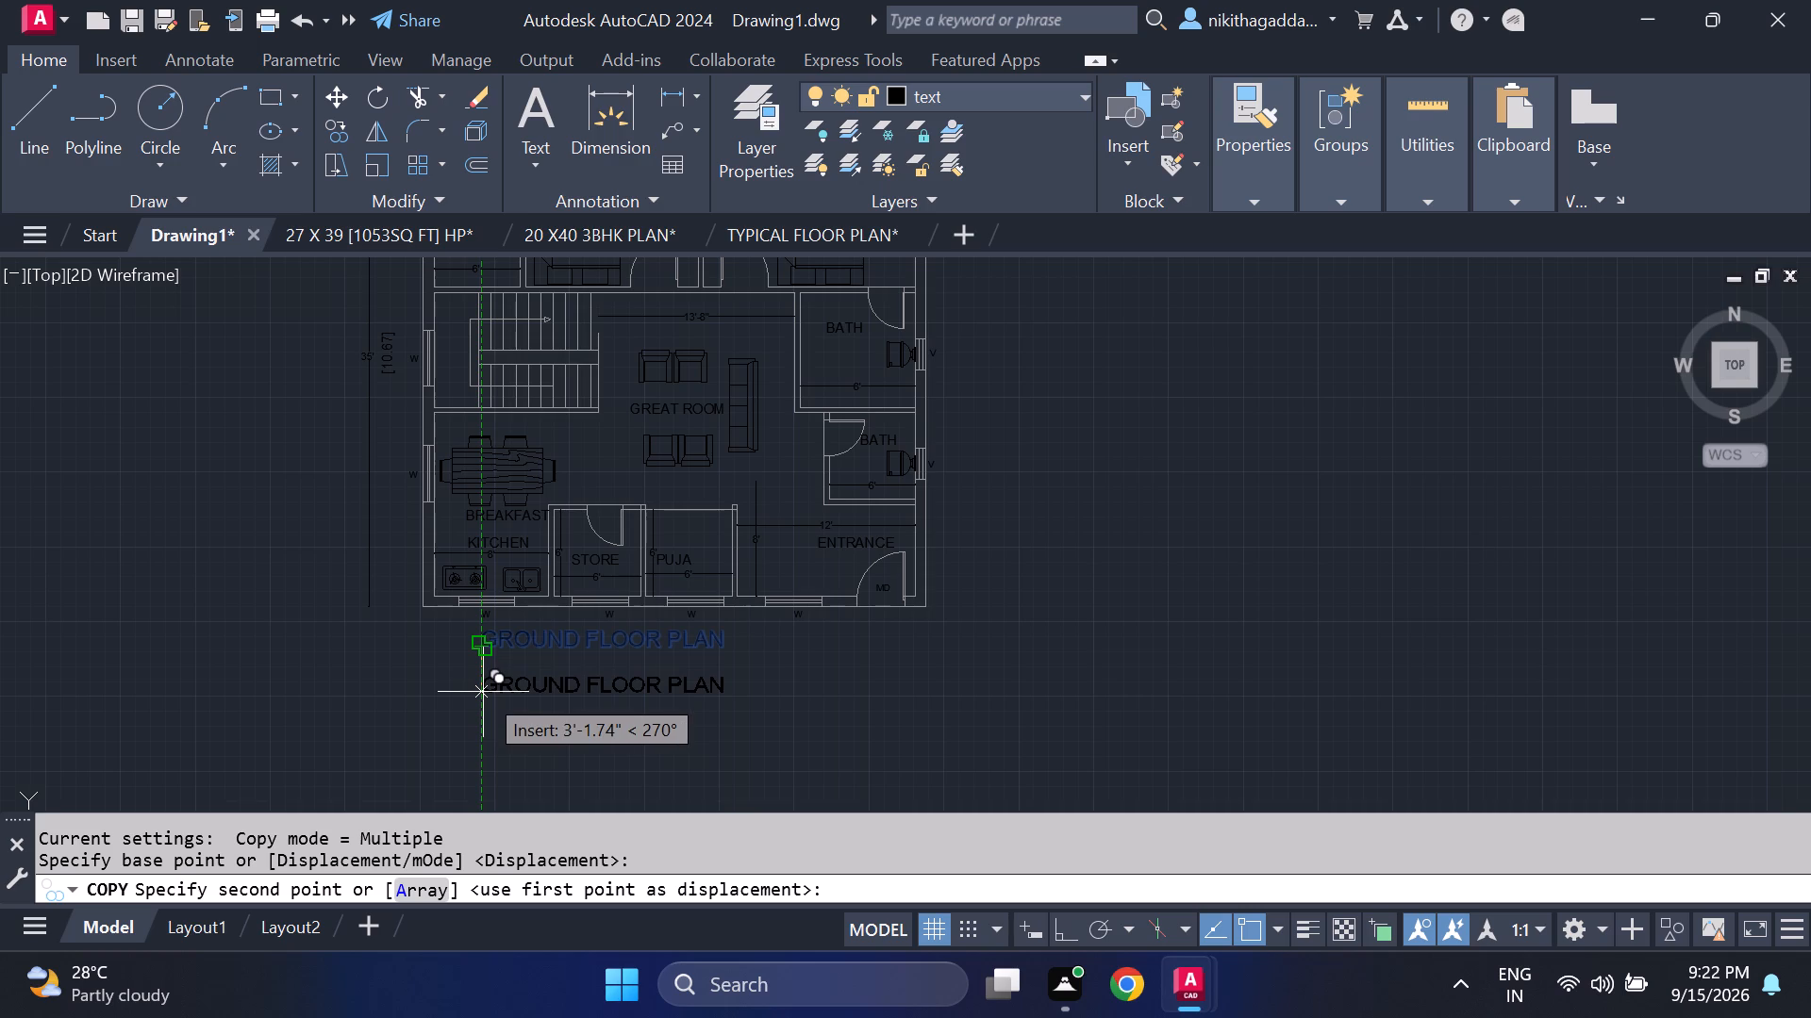
pyautogui.click(482, 689)
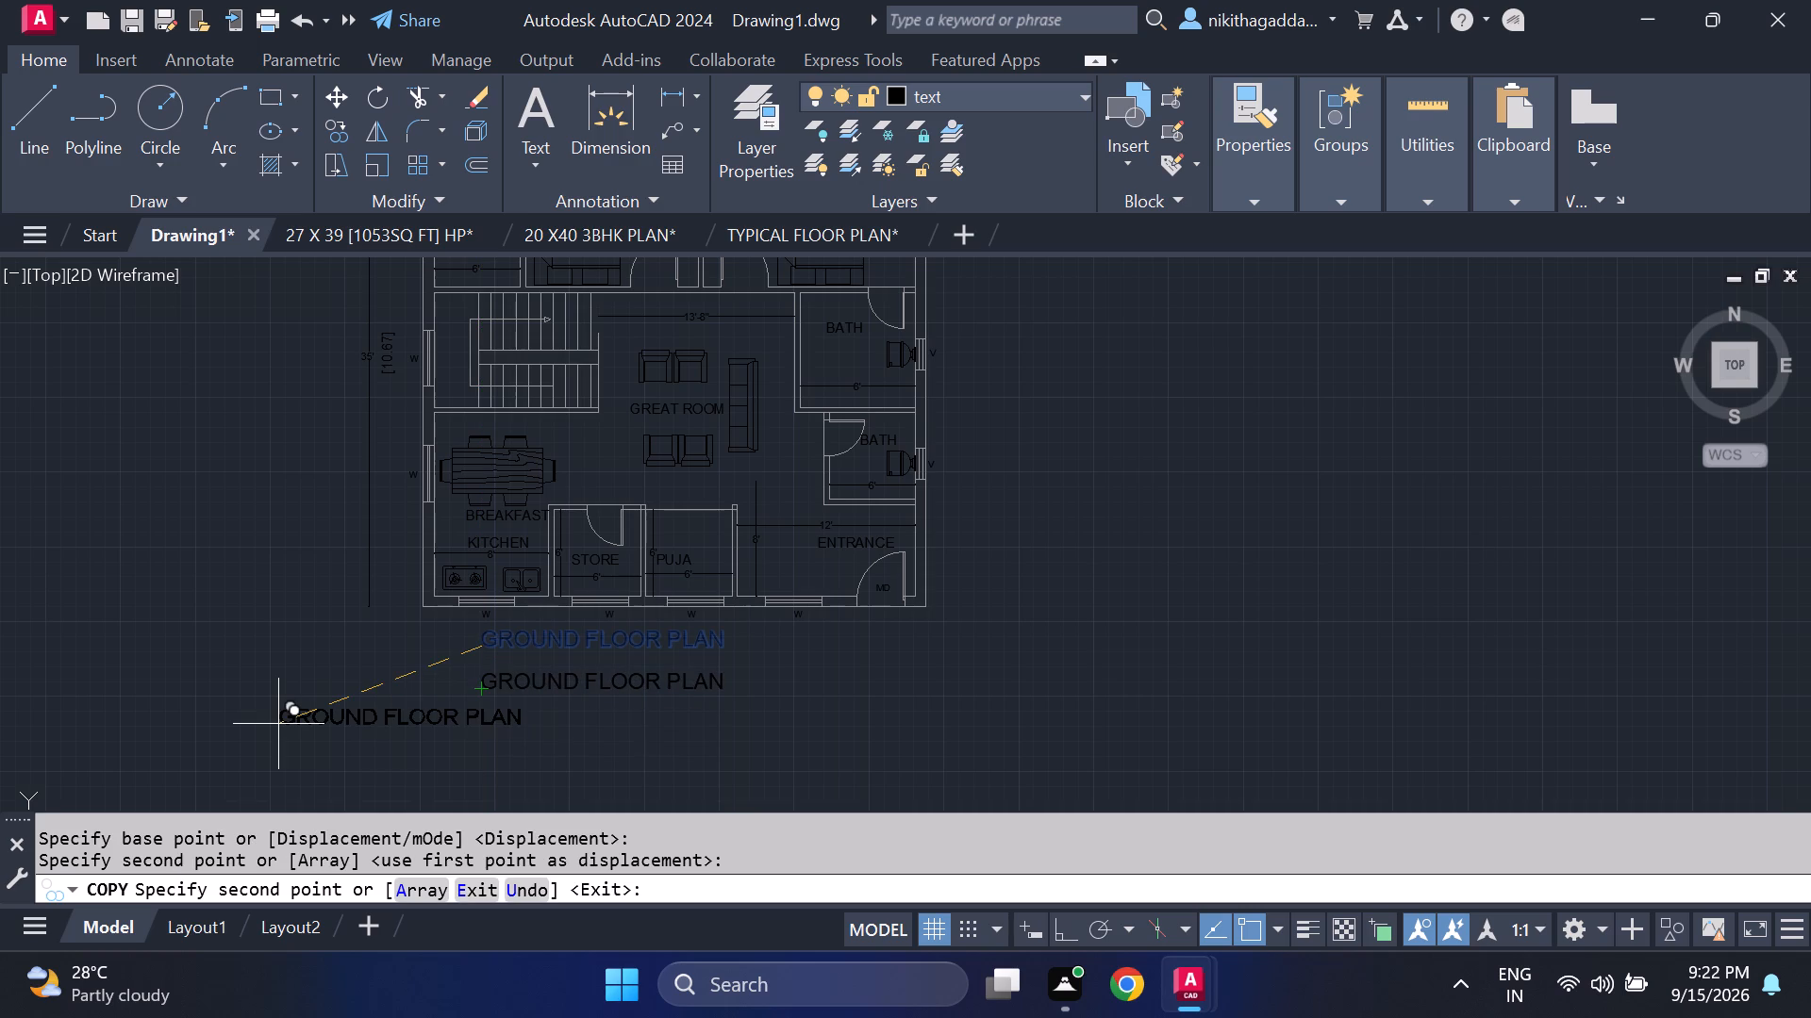
pyautogui.press('Escape')
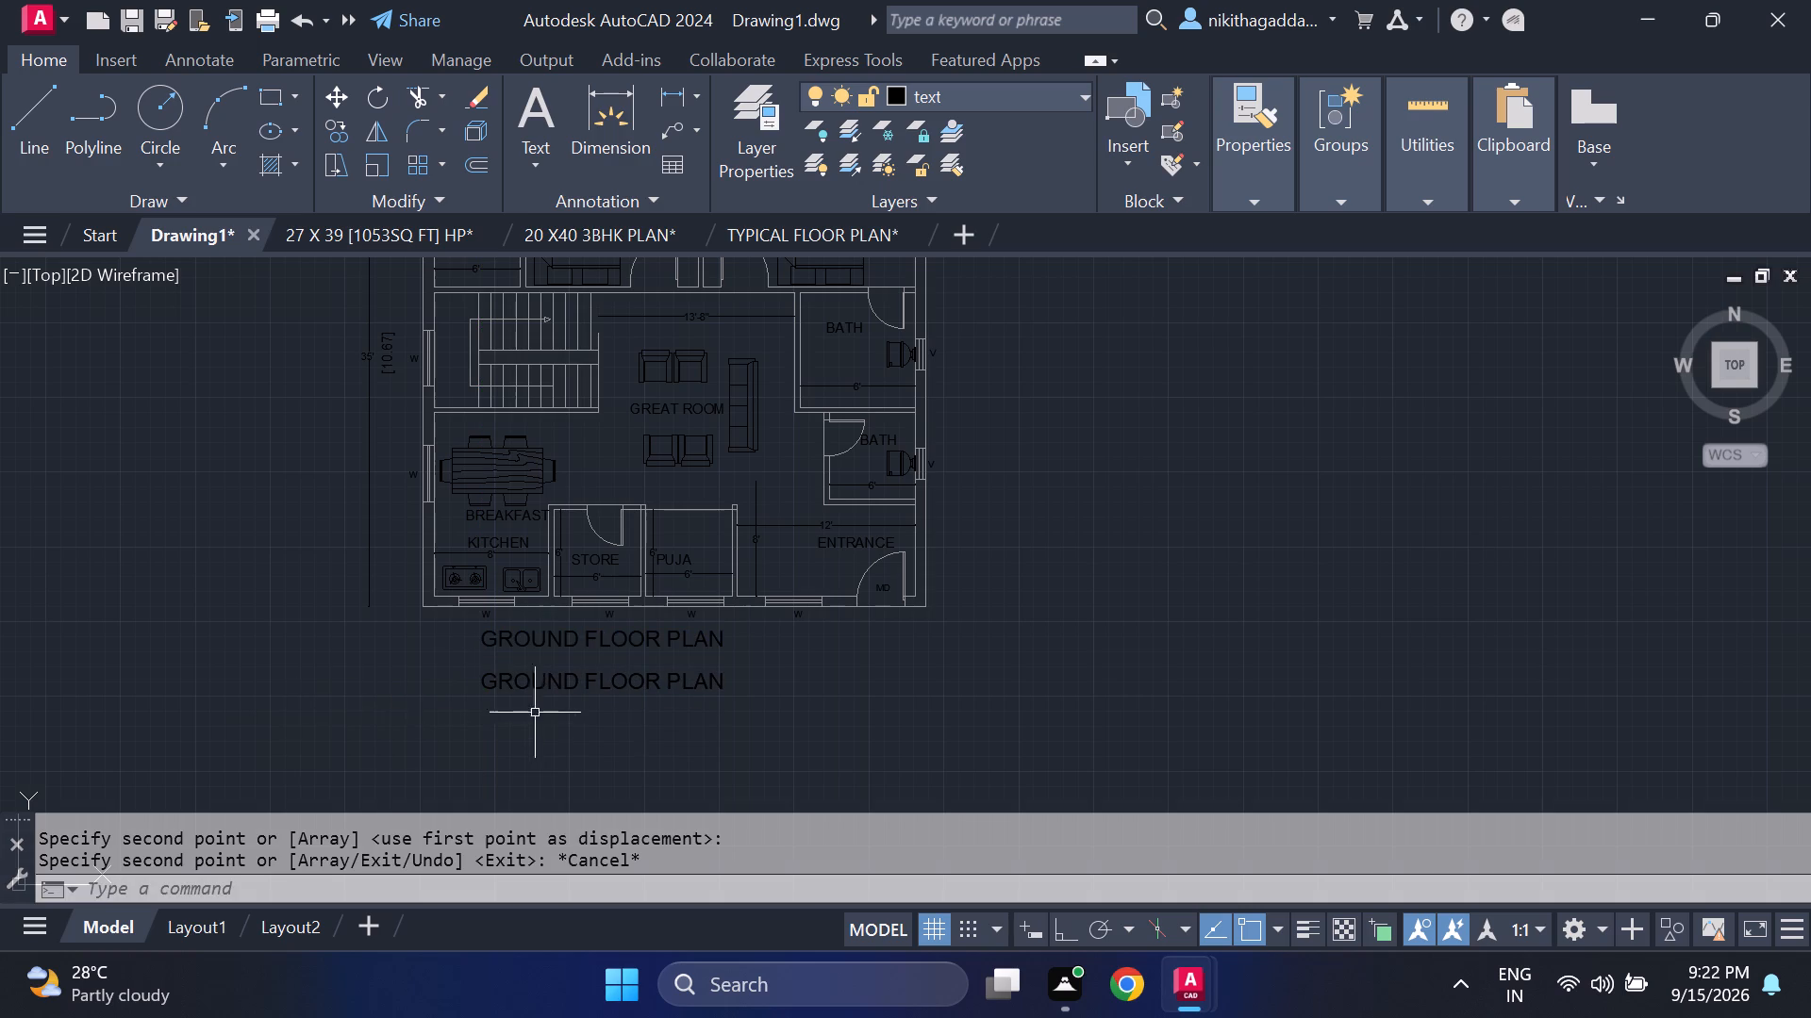
# Change the lower copy of the title to TOTAL BUILDUP AREA=1225SQ FT.
pyautogui.doubleClick(548, 688)
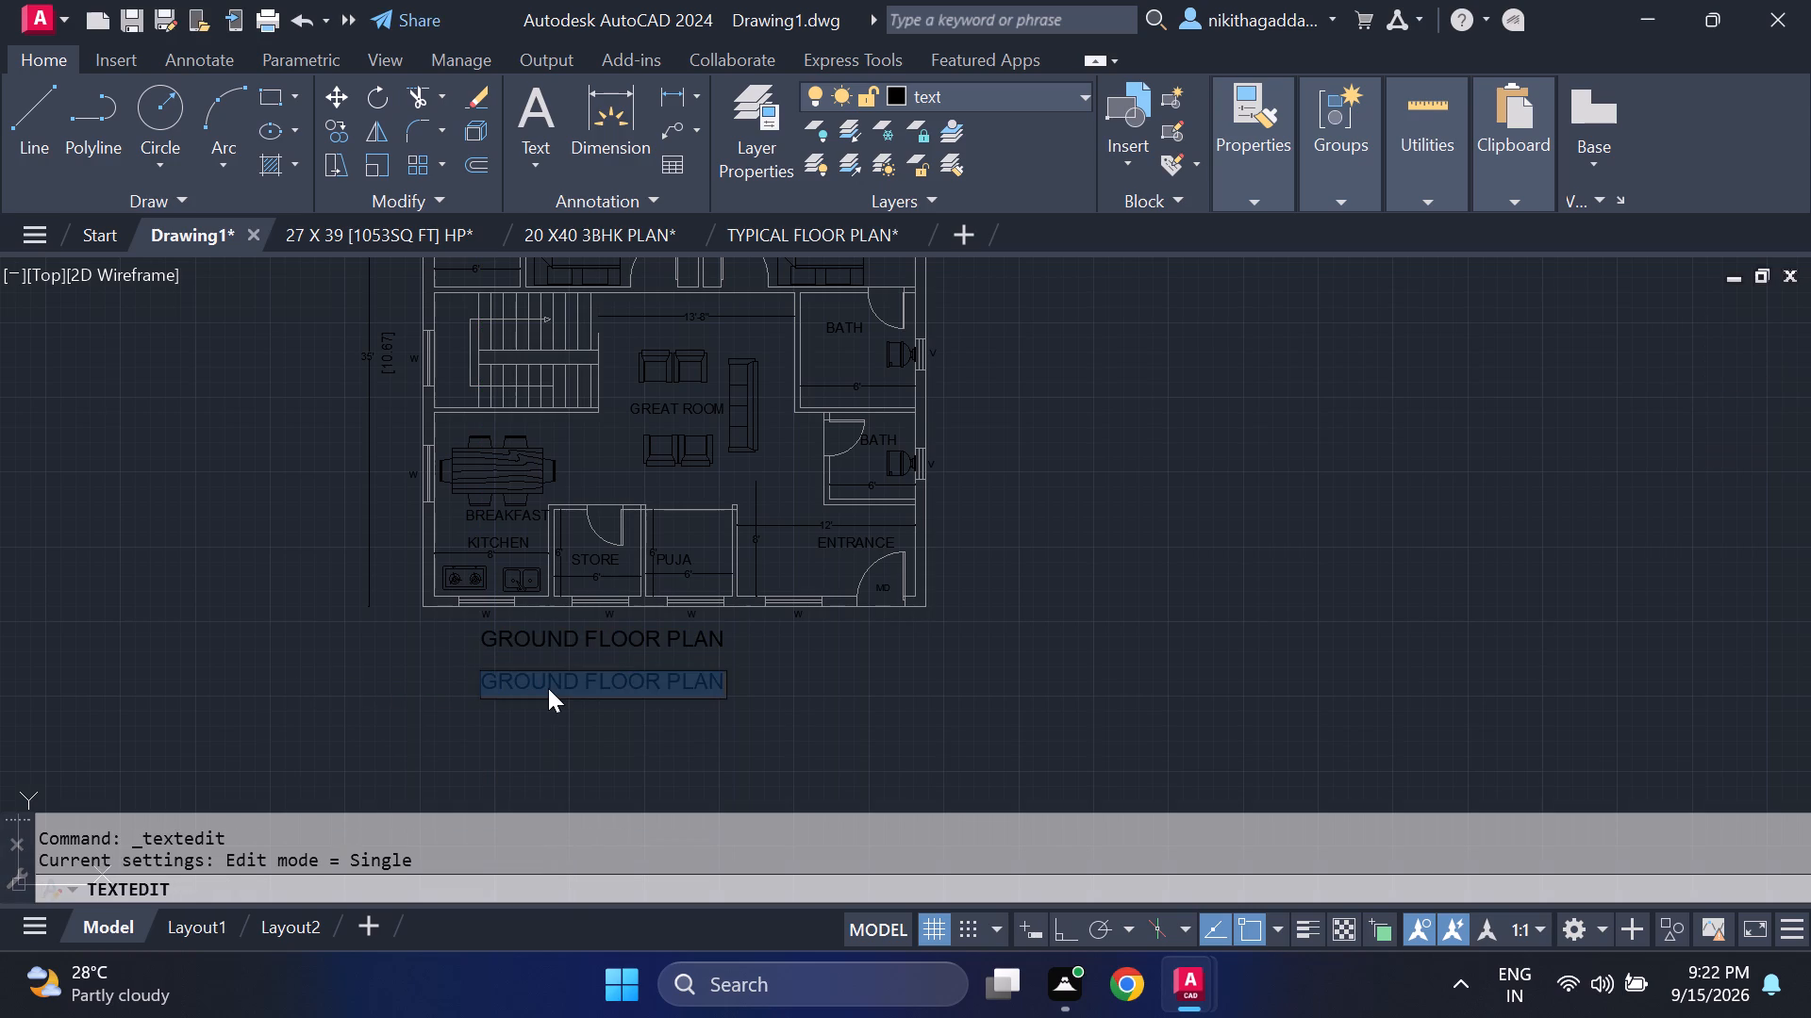
pyautogui.press('Delete')
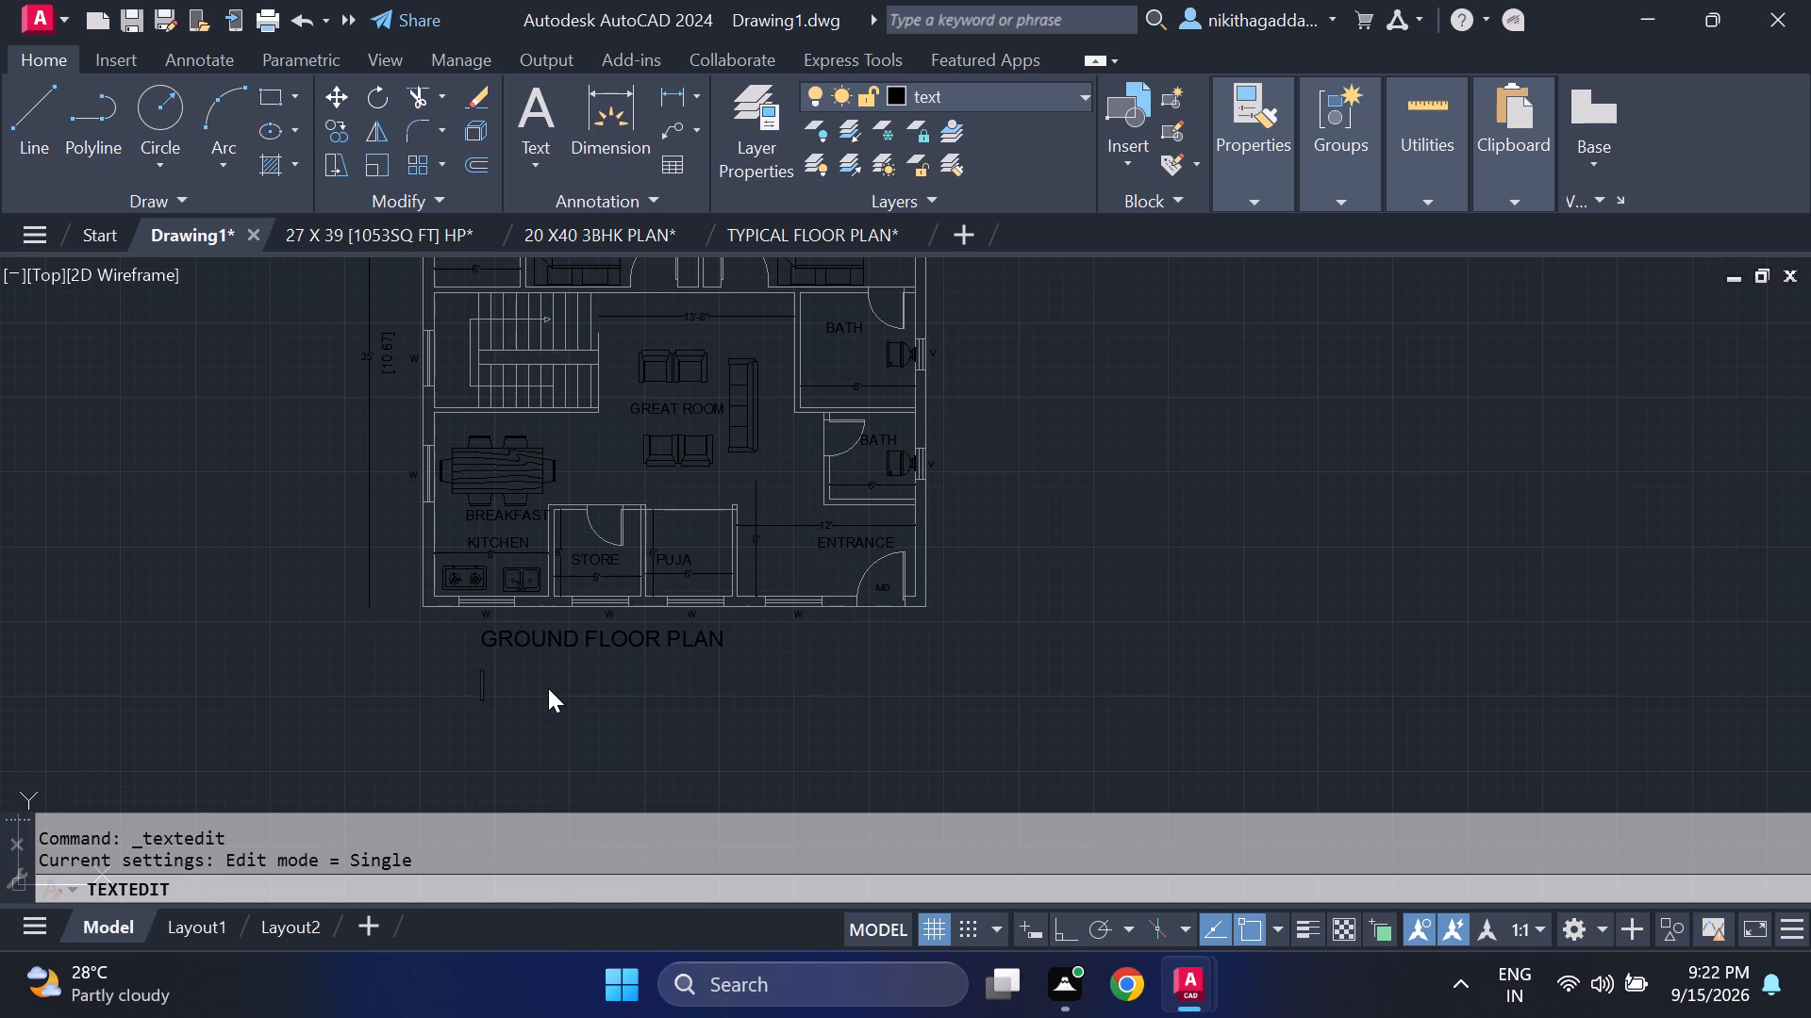
pyautogui.write('TOTAL BUILDUP AREA')
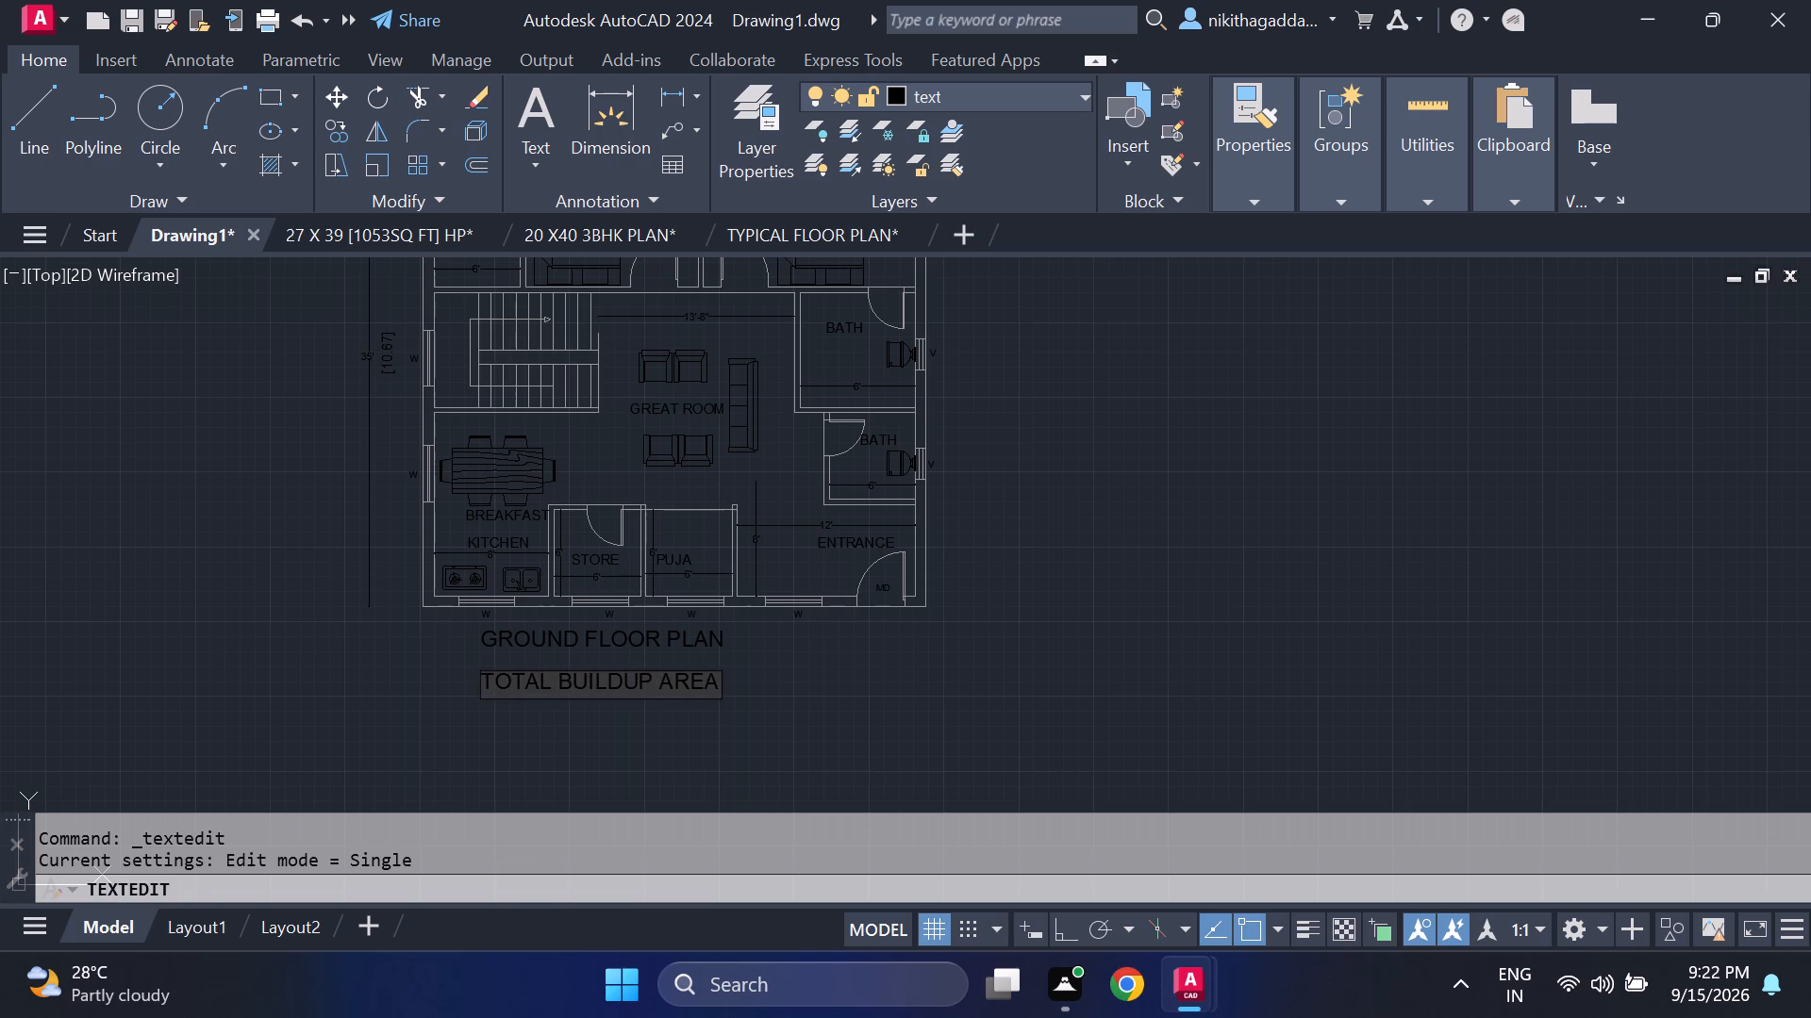
pyautogui.press('=')
pyautogui.write('122')
pyautogui.press('5')
pyautogui.write('SQ FT')
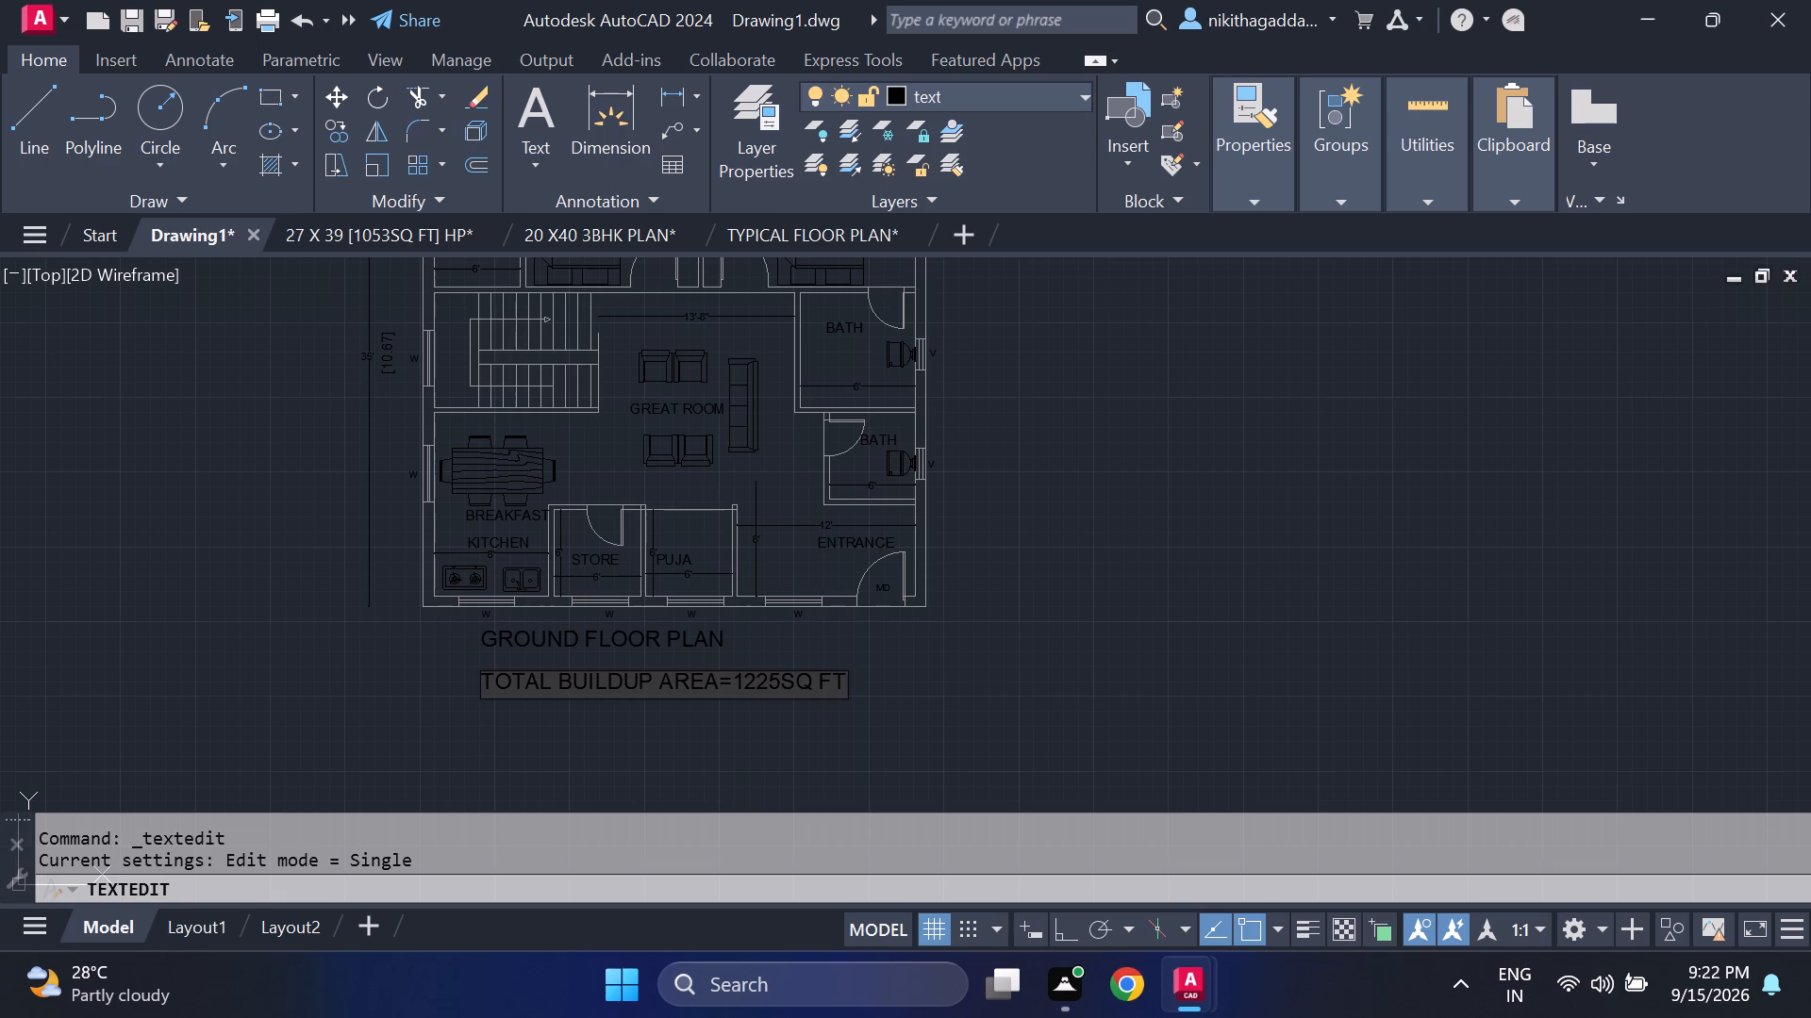
pyautogui.press('Return')
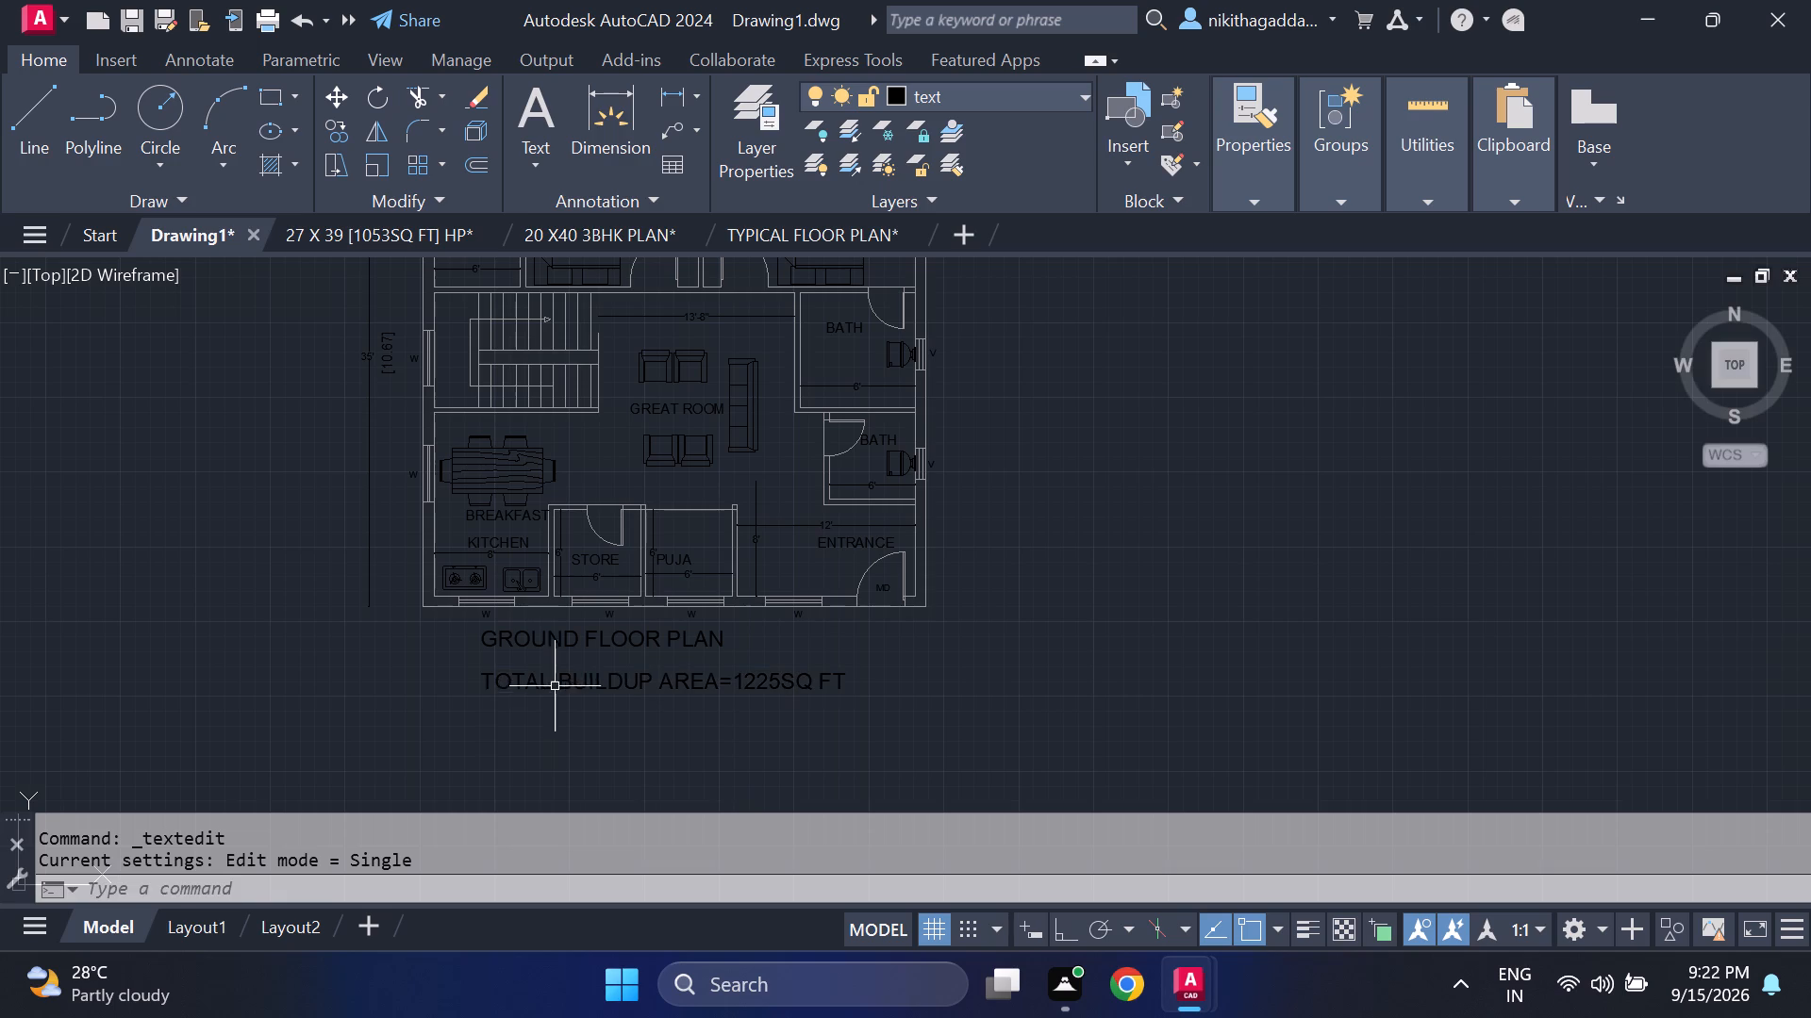
# Change the walls layer's colour to index colour 251.
pyautogui.scroll(-2, 562, 689)
pyautogui.scroll(1, 627, 725)
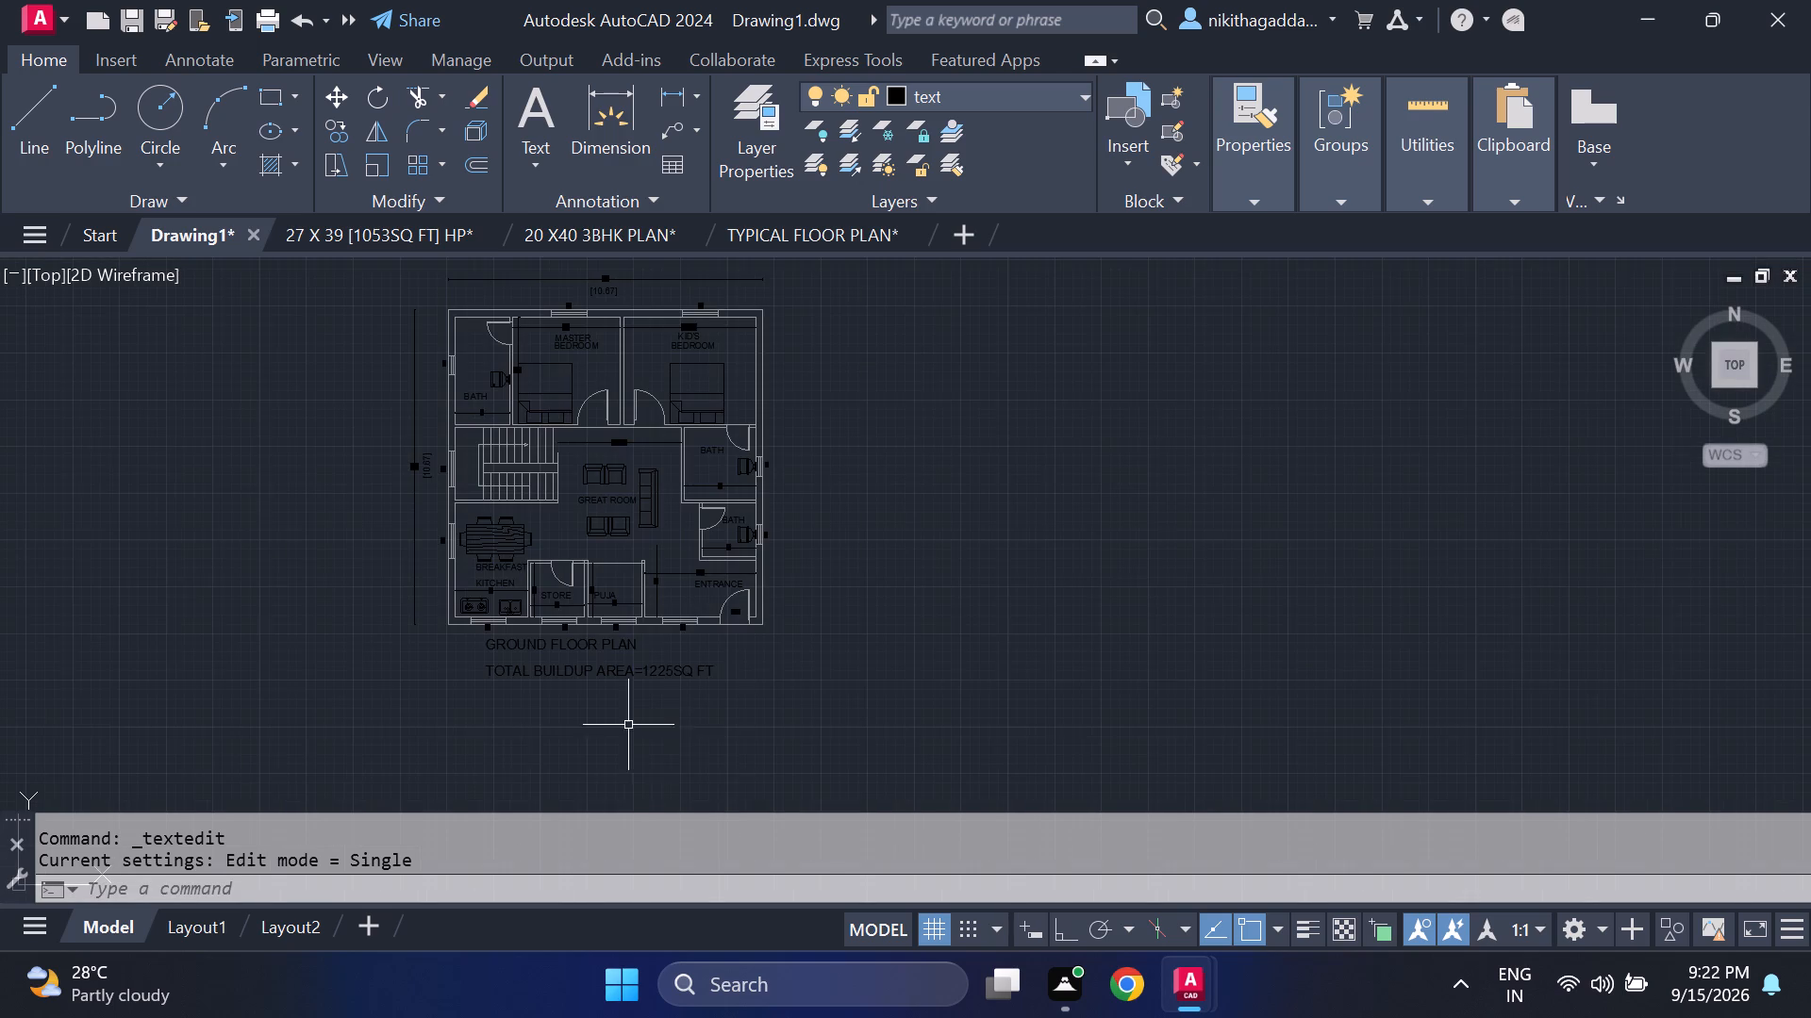
pyautogui.moveTo(634, 730); pyautogui.dragTo(646, 763, button='middle')
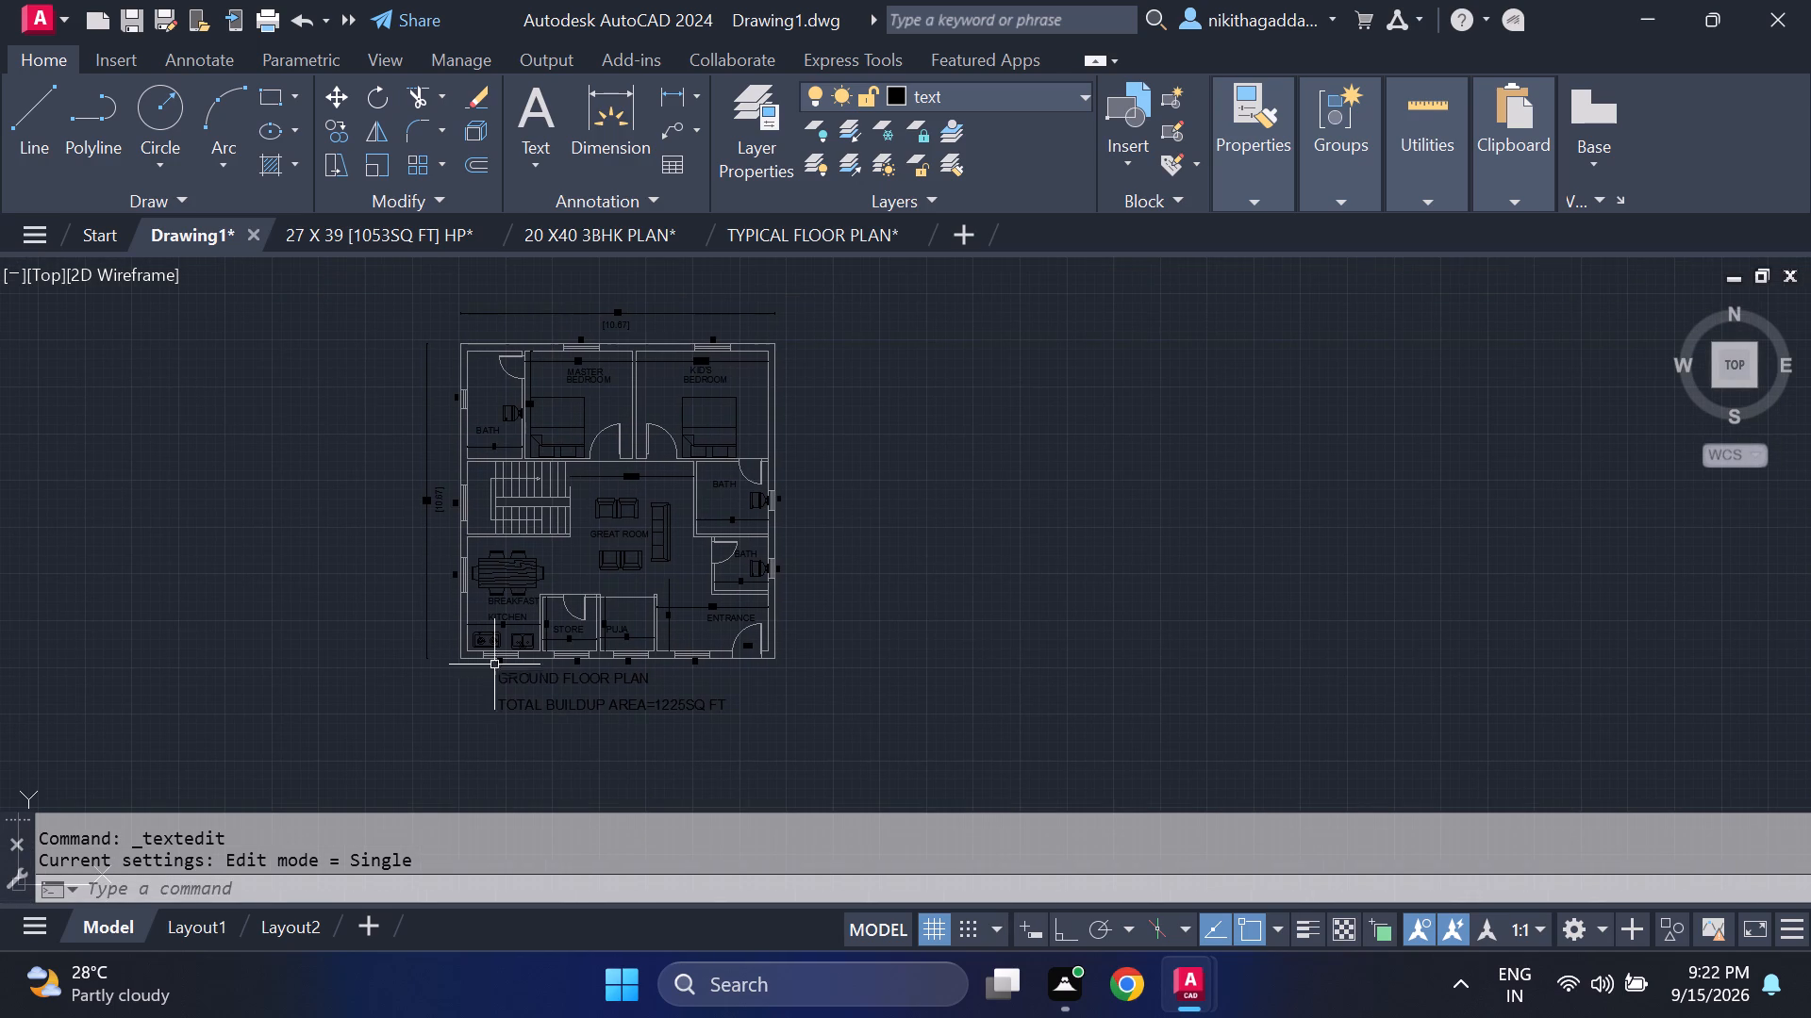
pyautogui.scroll(1, 480, 611)
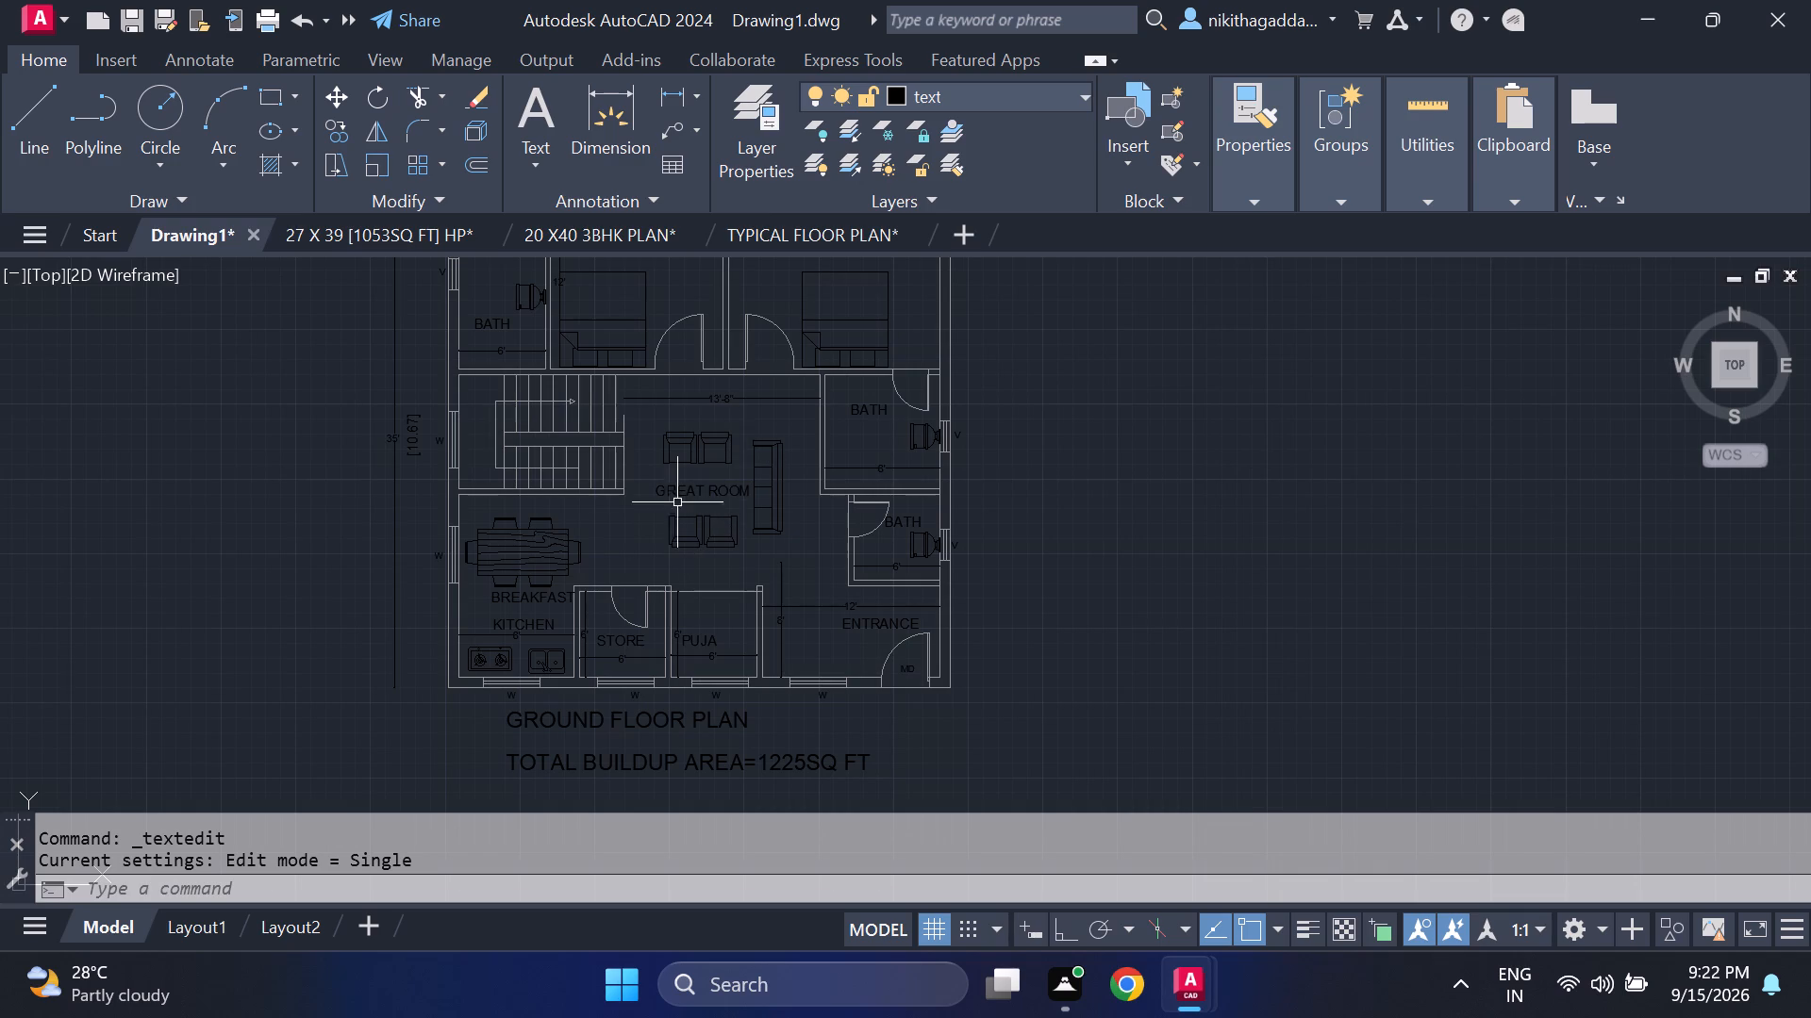
pyautogui.click(1060, 93)
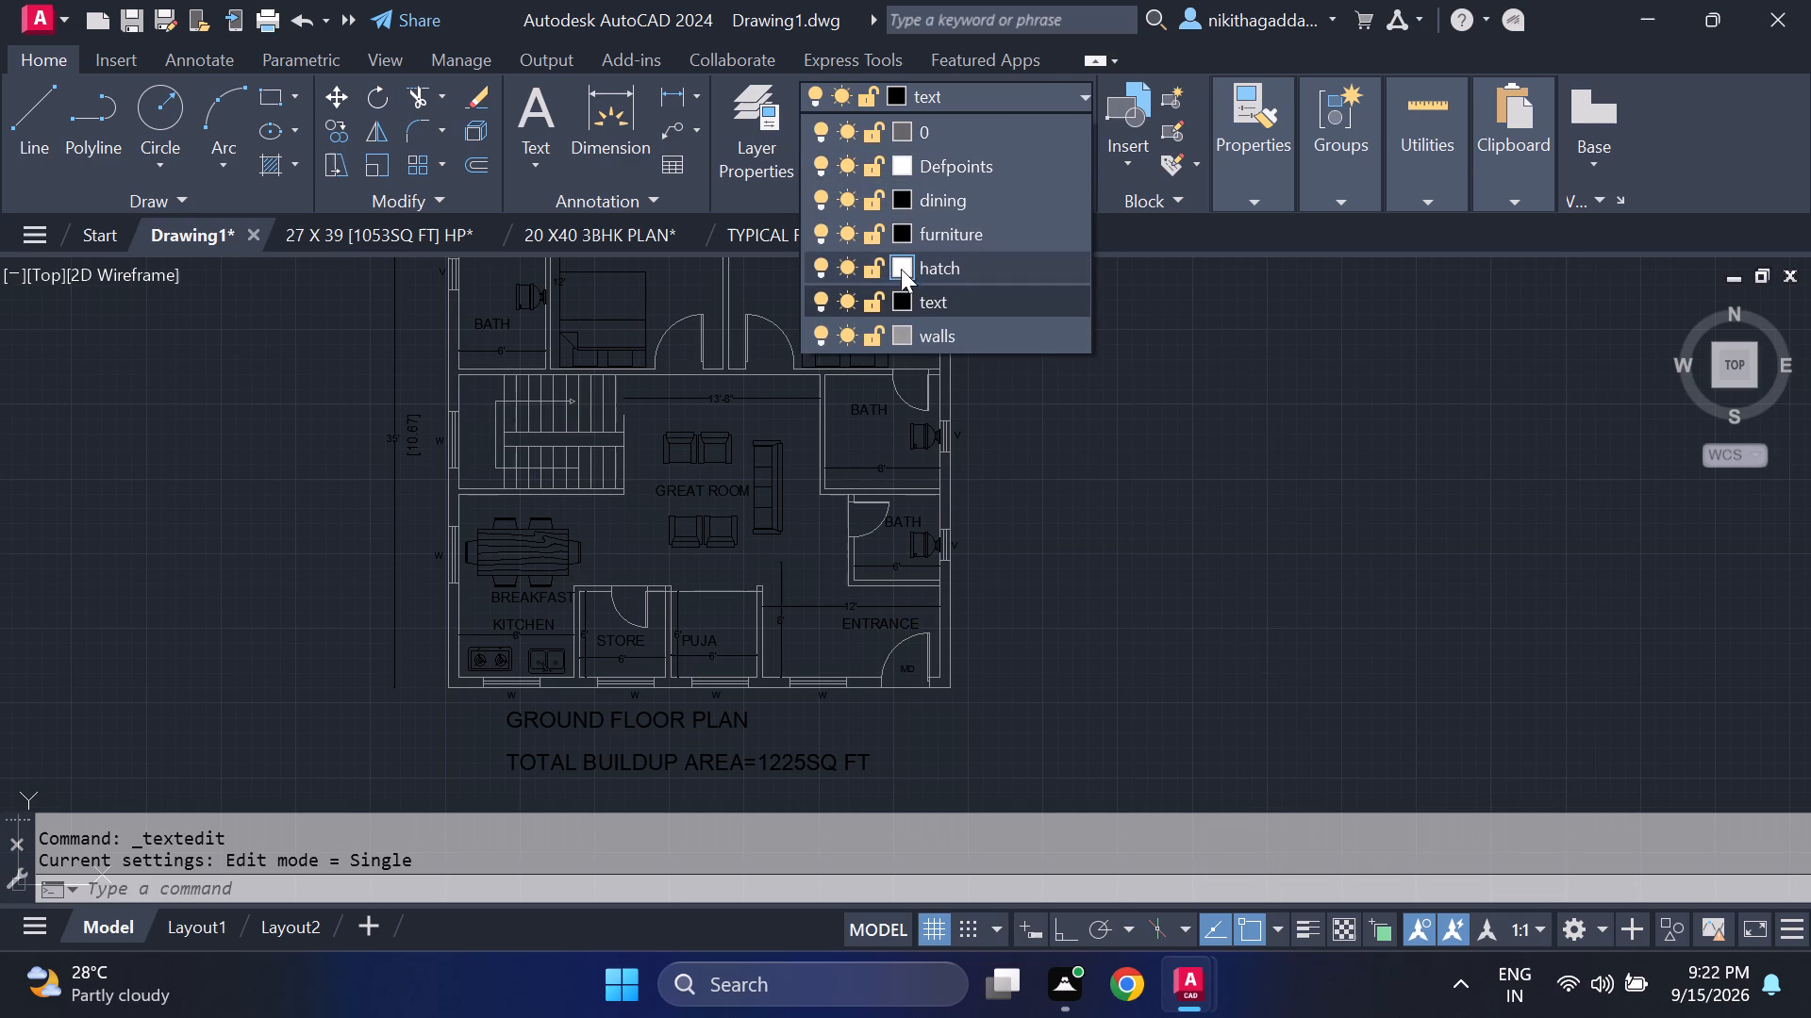
pyautogui.click(905, 332)
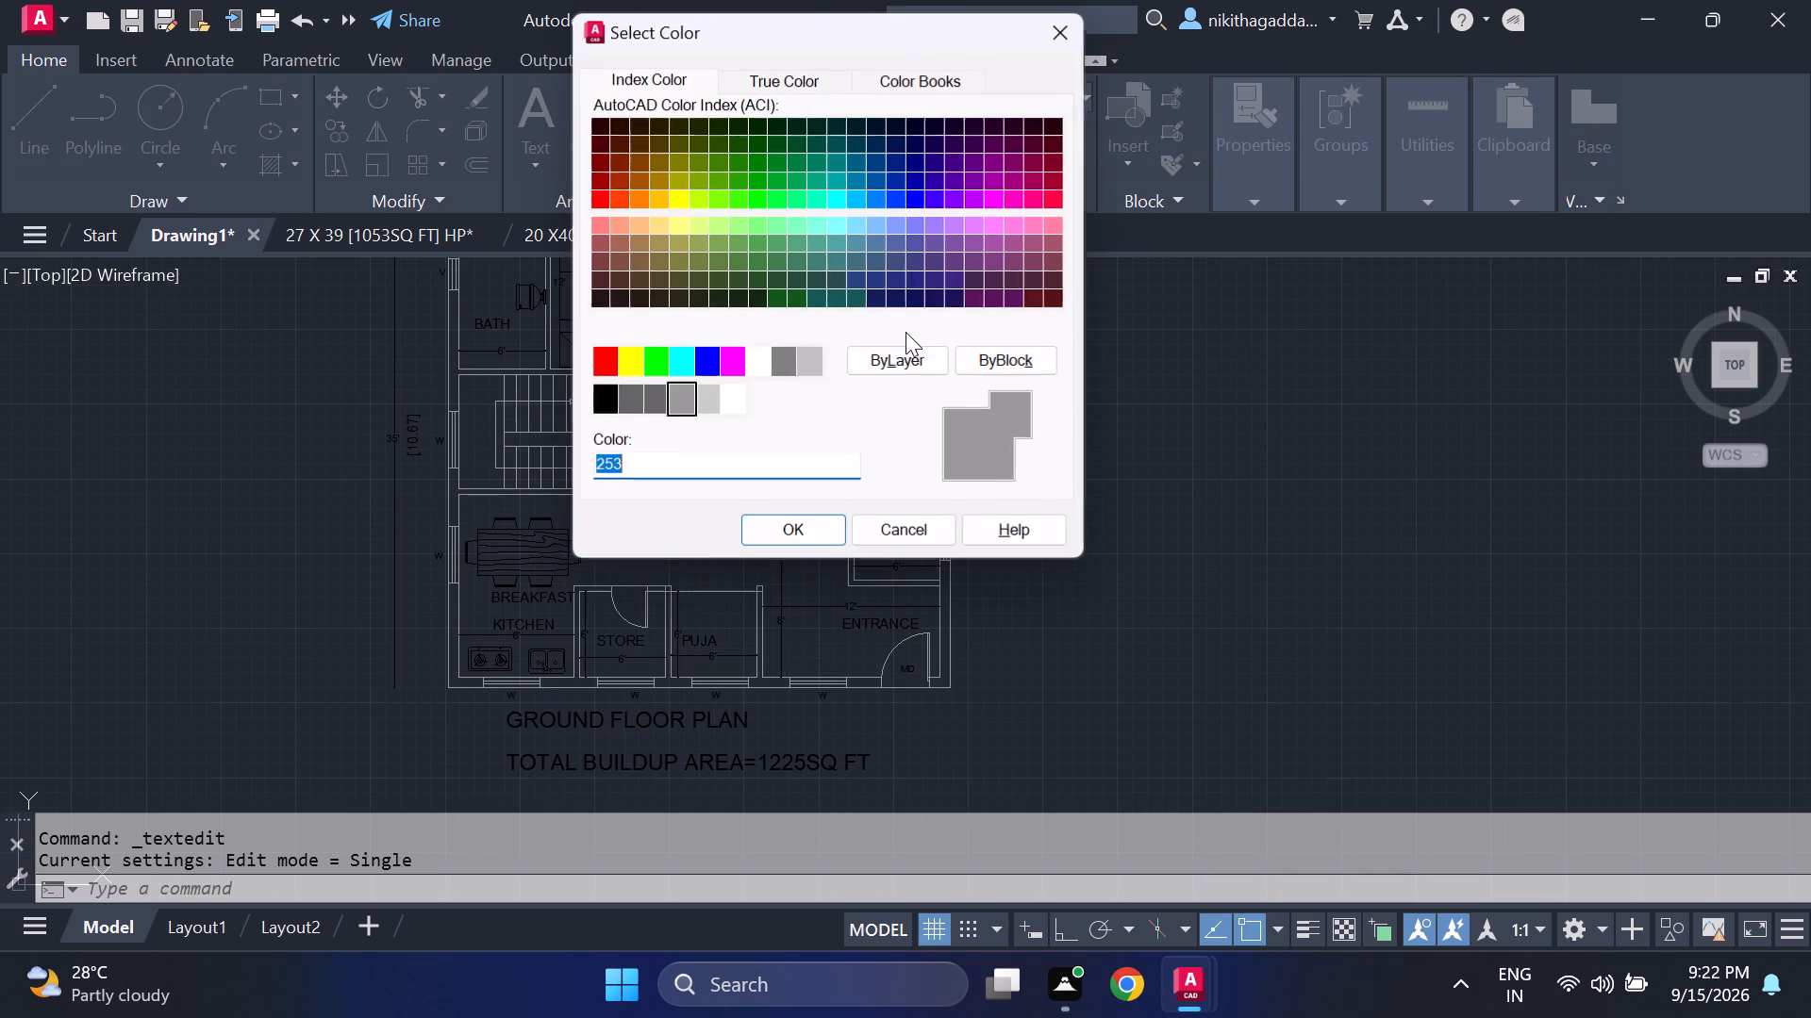
pyautogui.click(636, 406)
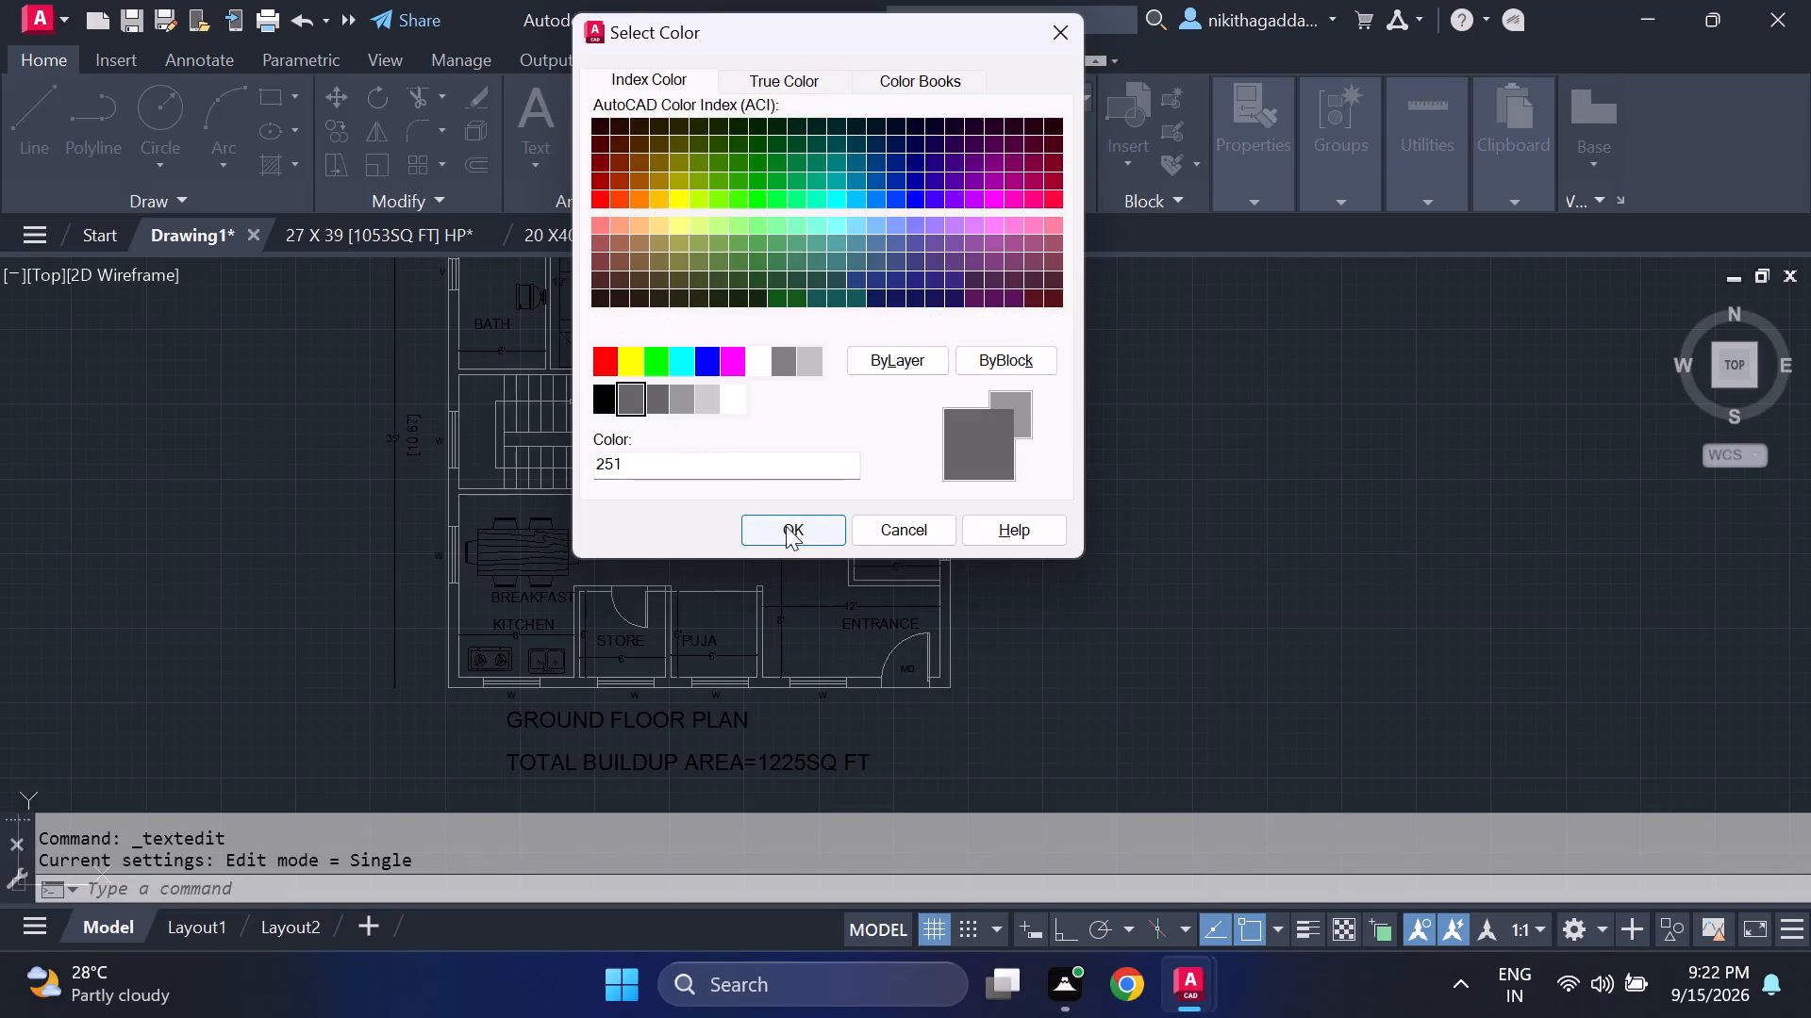
pyautogui.click(789, 528)
# Set up a hatch with the Solid pattern and colour 99,100,102 for filling the walls.
pyautogui.moveTo(257, 542); pyautogui.dragTo(253, 566, button='middle')
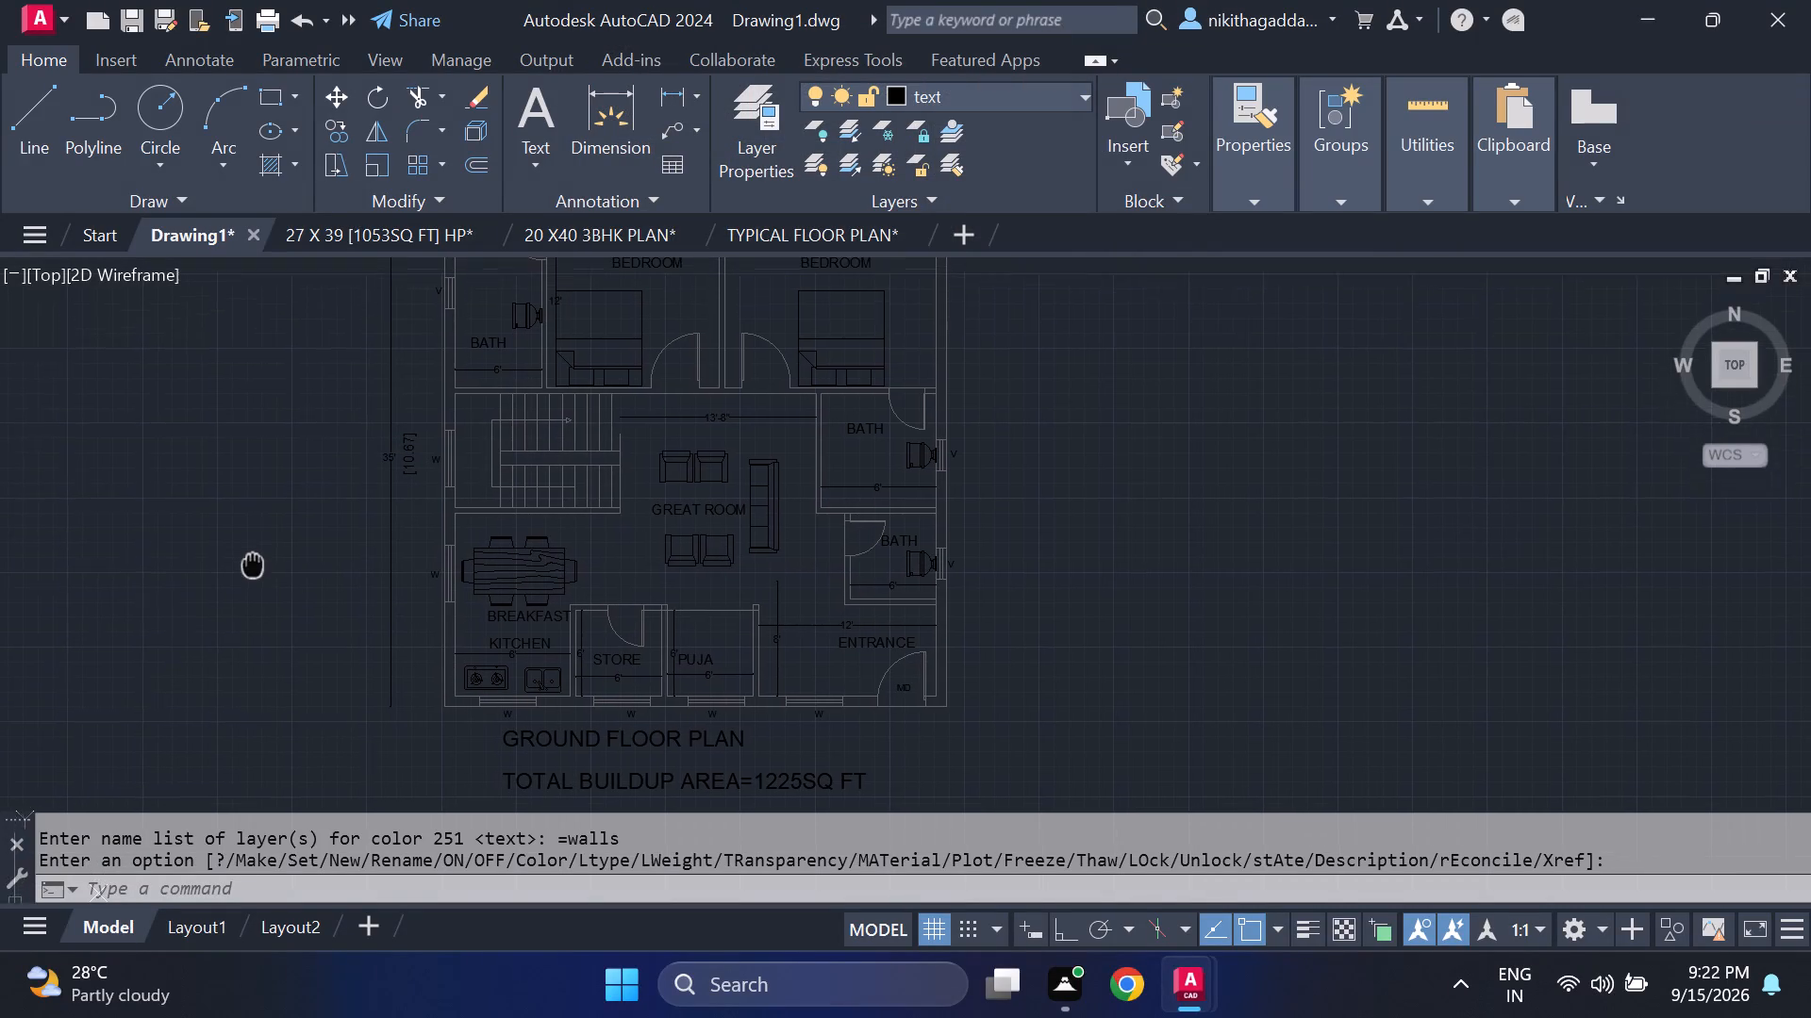
pyautogui.moveTo(253, 566); pyautogui.dragTo(246, 605, button='middle')
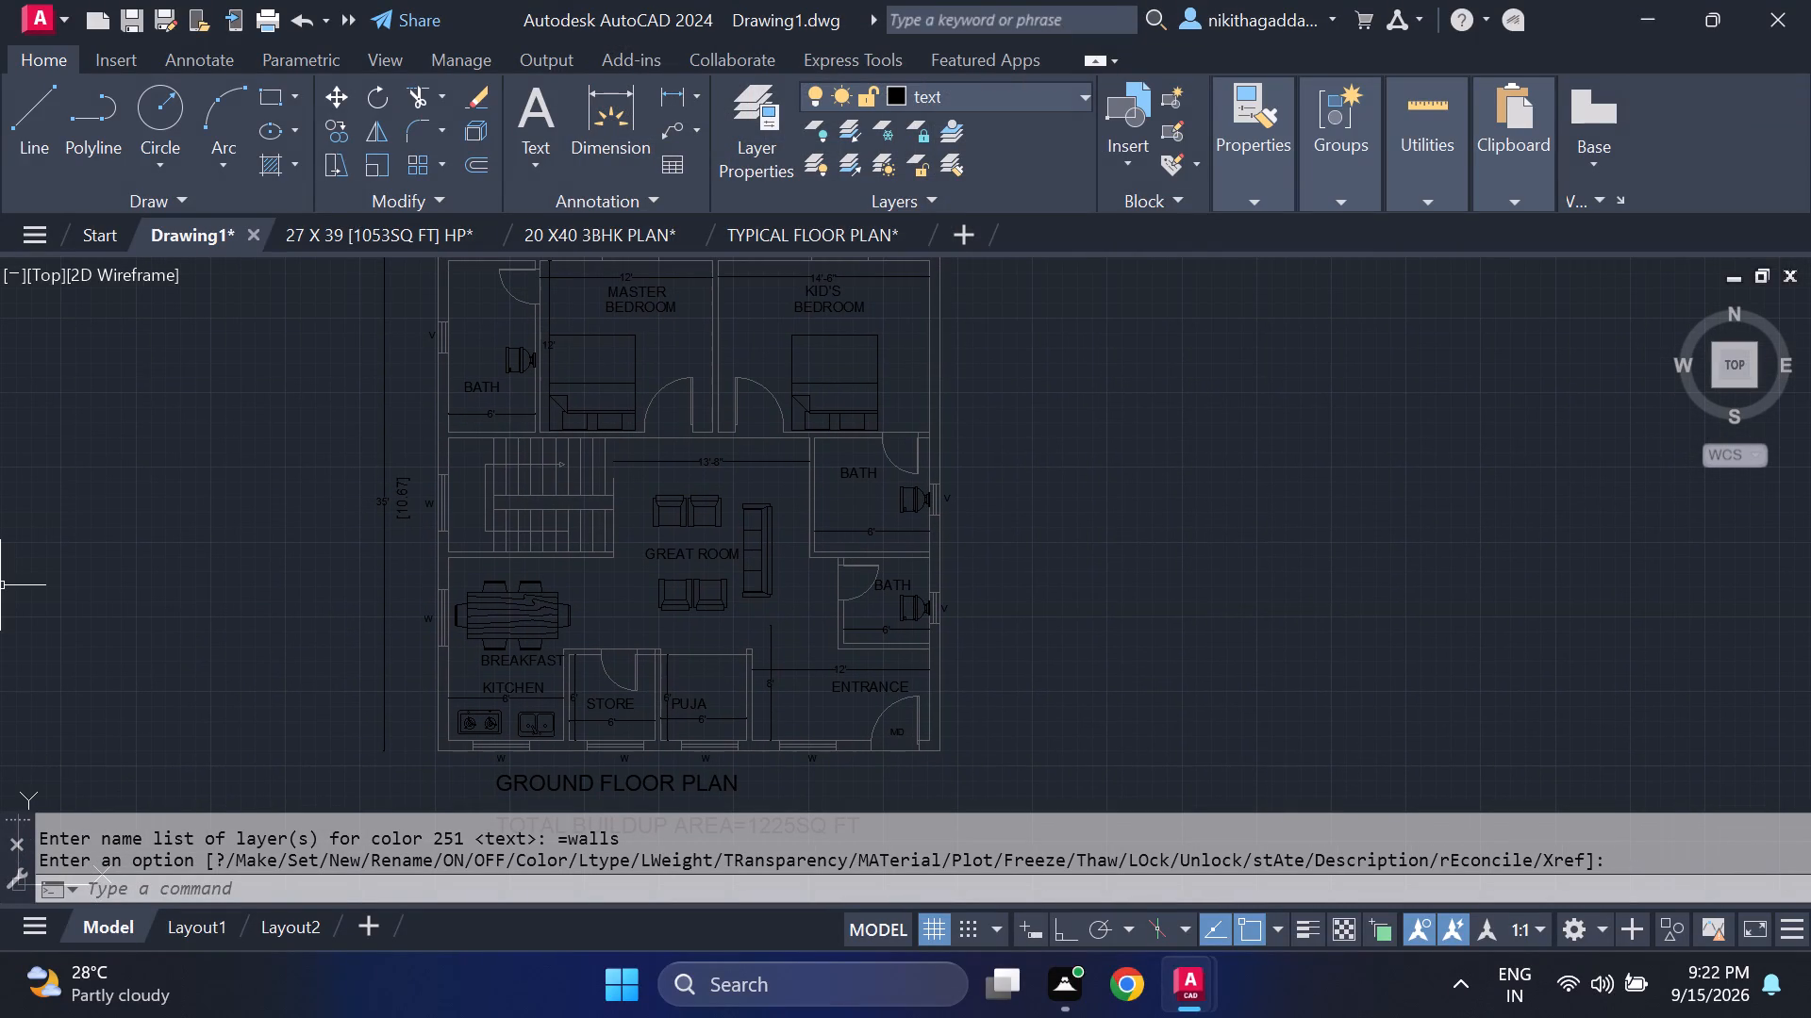
pyautogui.write('HA')
pyautogui.write('TCH')
pyautogui.press('Return')
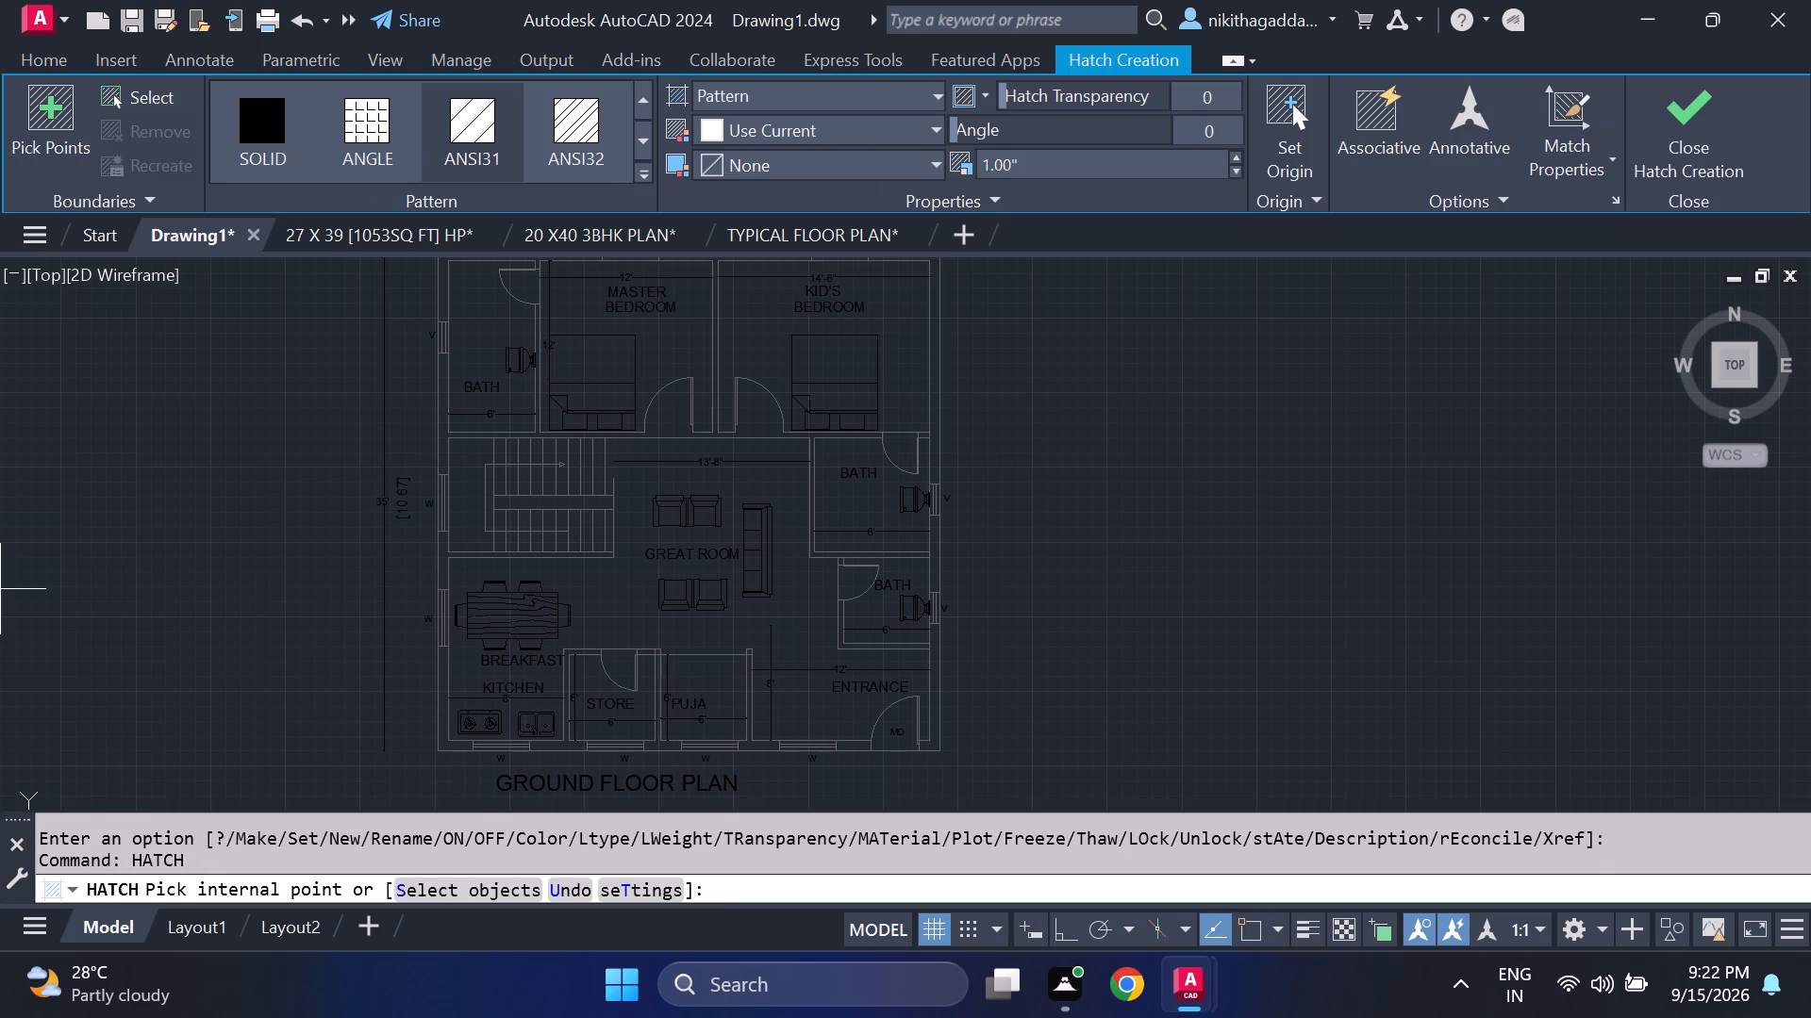
pyautogui.click(850, 124)
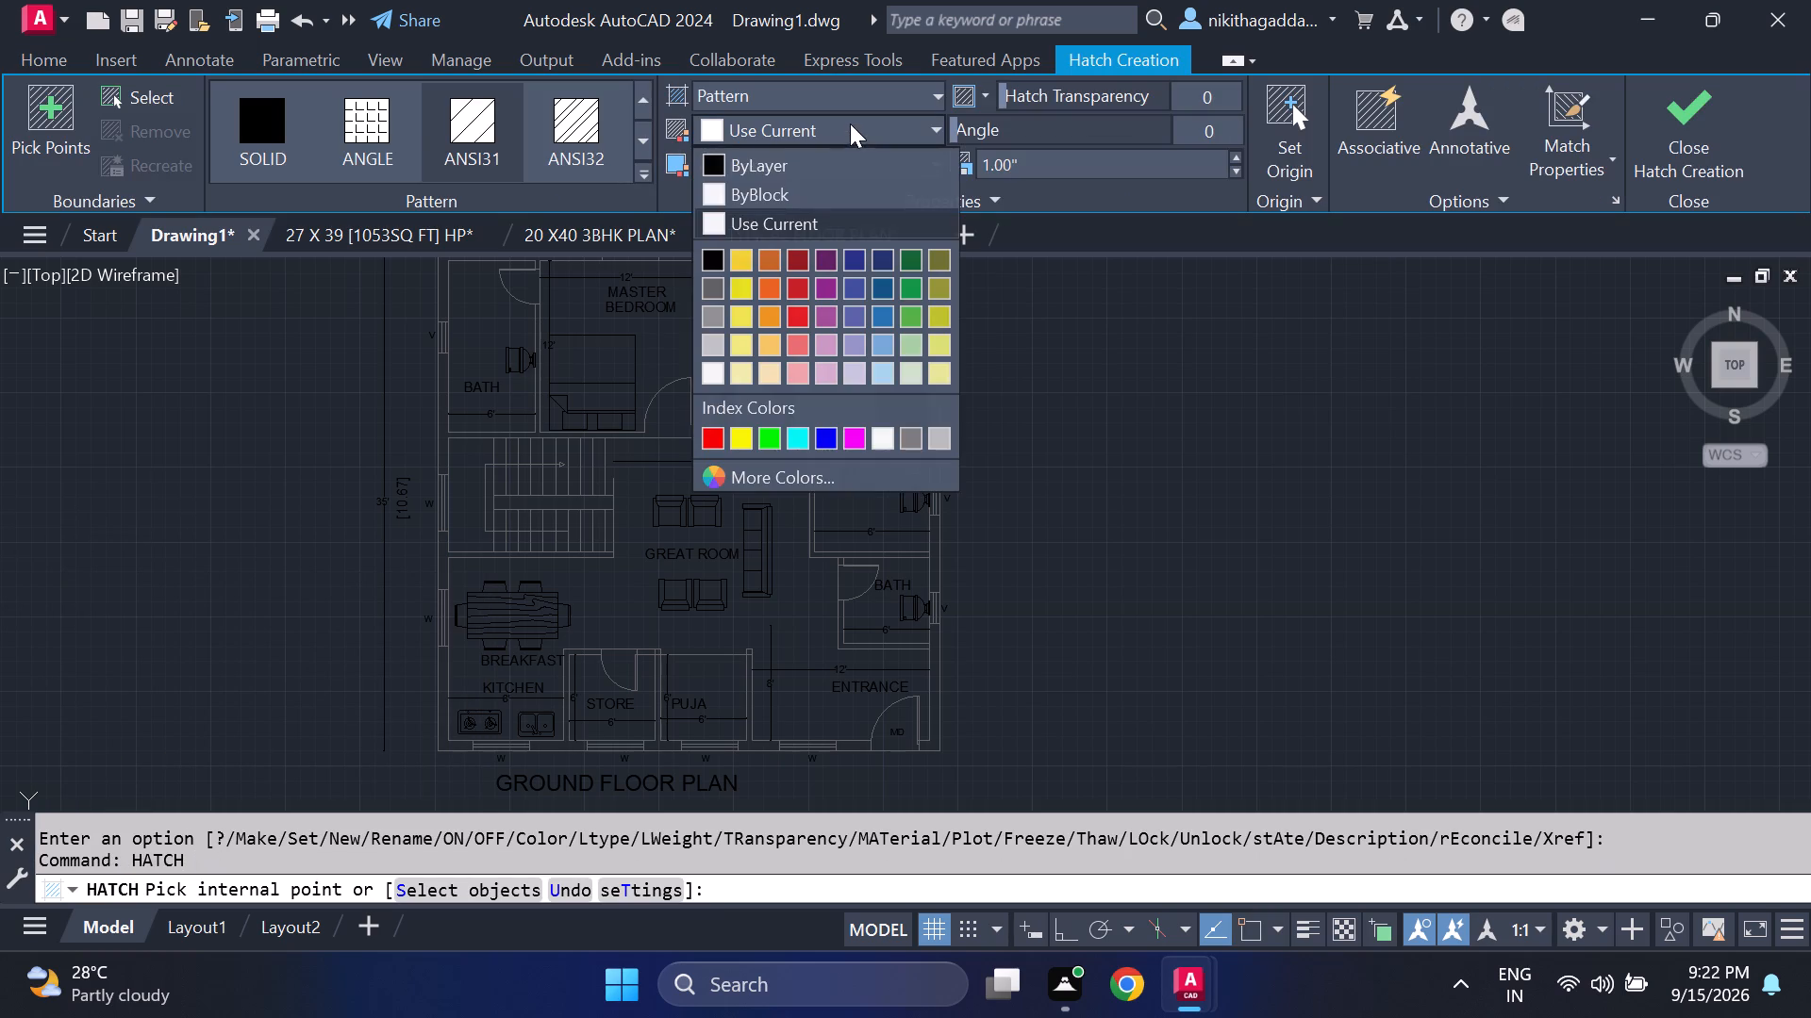
pyautogui.click(719, 287)
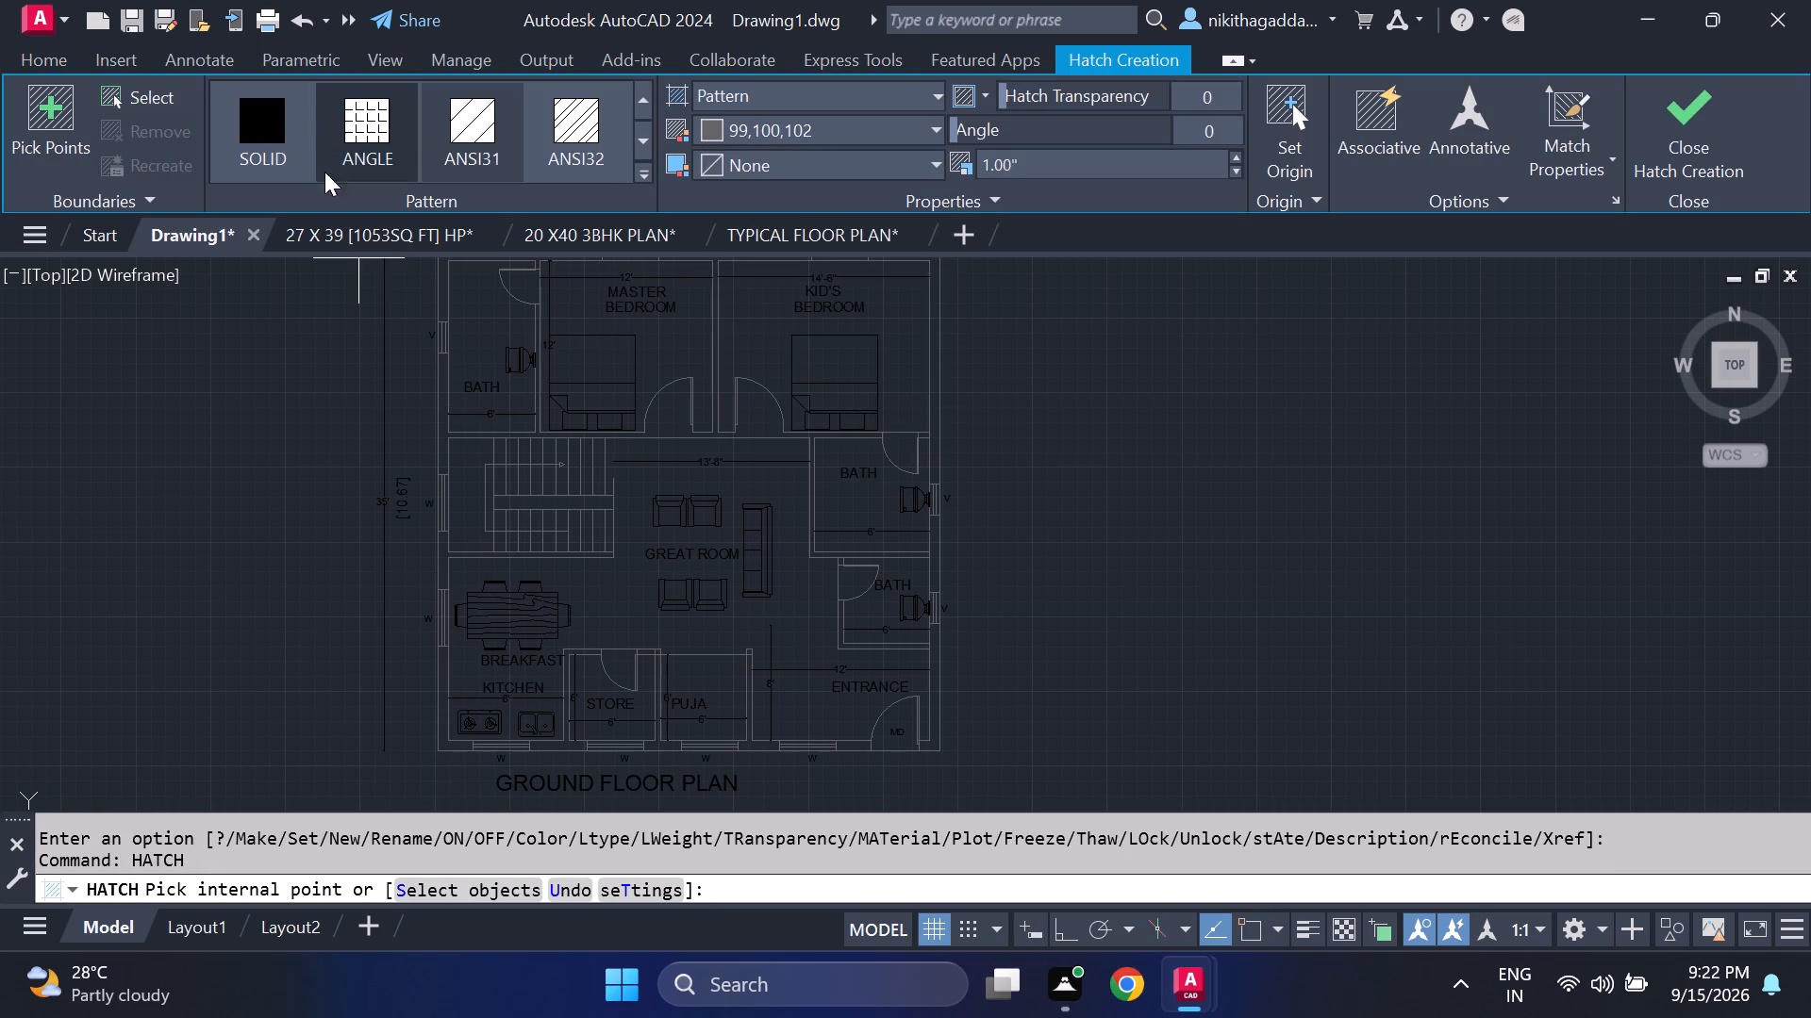
pyautogui.click(284, 135)
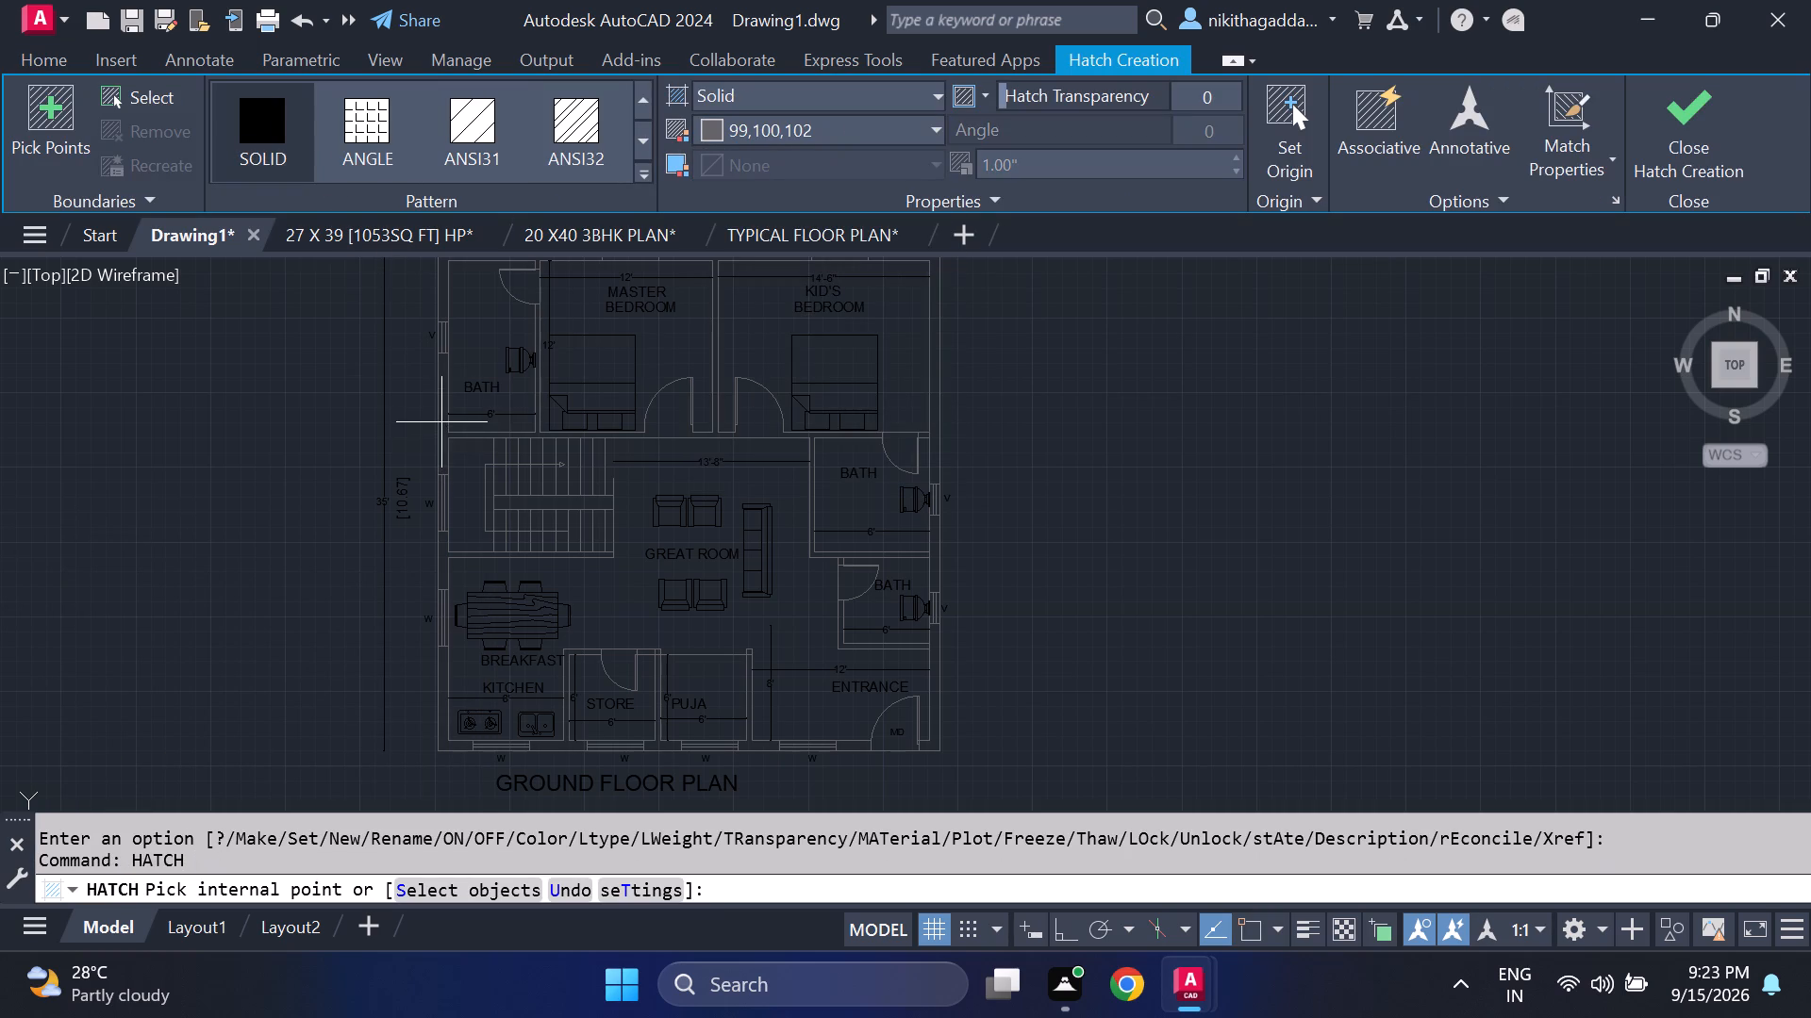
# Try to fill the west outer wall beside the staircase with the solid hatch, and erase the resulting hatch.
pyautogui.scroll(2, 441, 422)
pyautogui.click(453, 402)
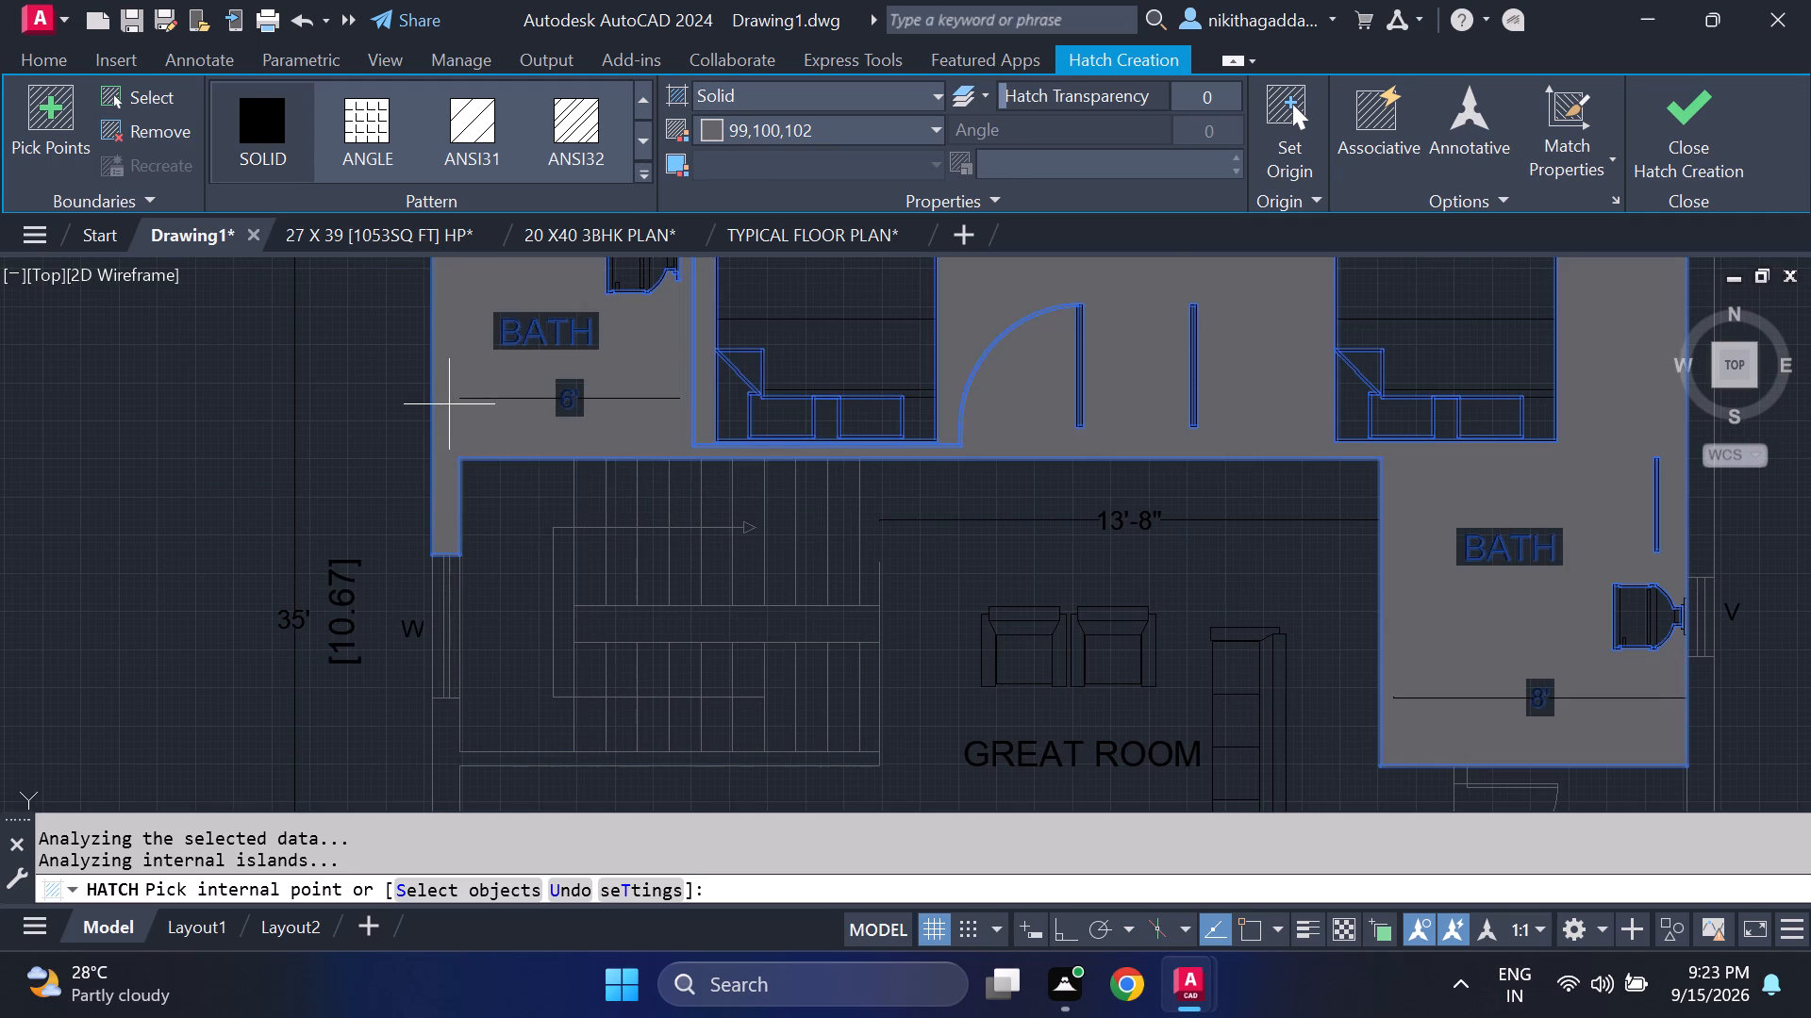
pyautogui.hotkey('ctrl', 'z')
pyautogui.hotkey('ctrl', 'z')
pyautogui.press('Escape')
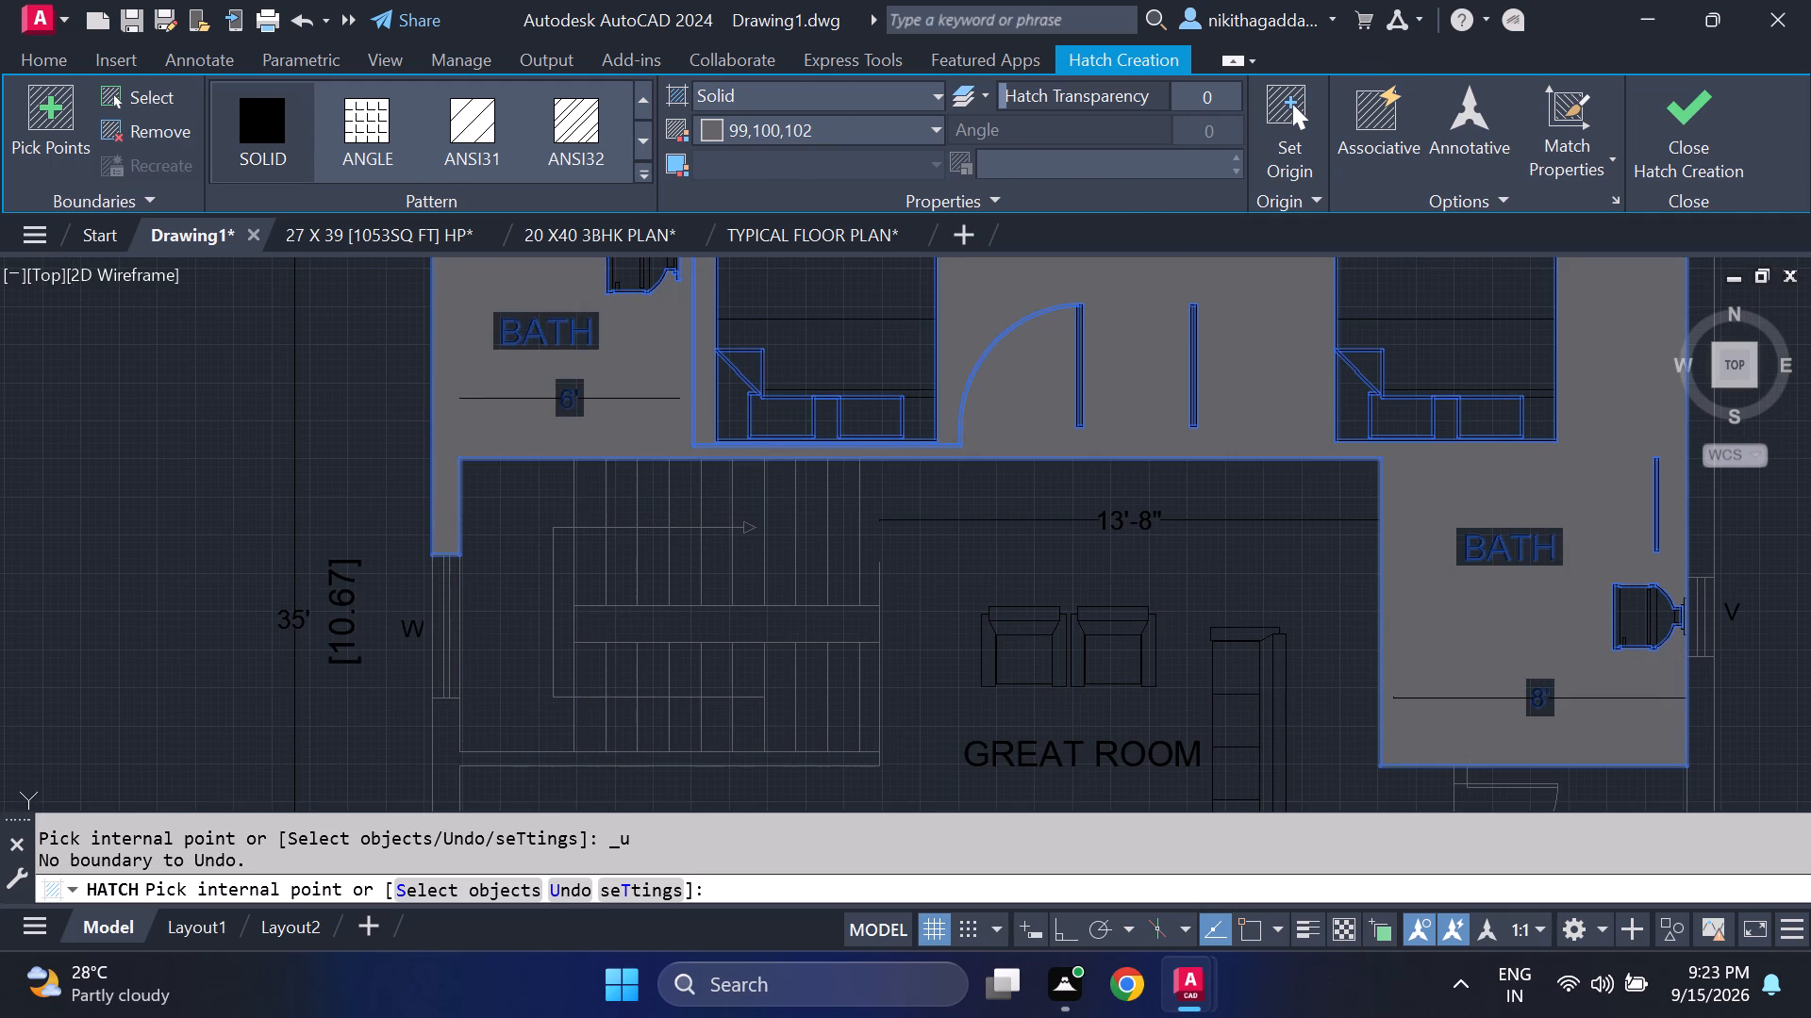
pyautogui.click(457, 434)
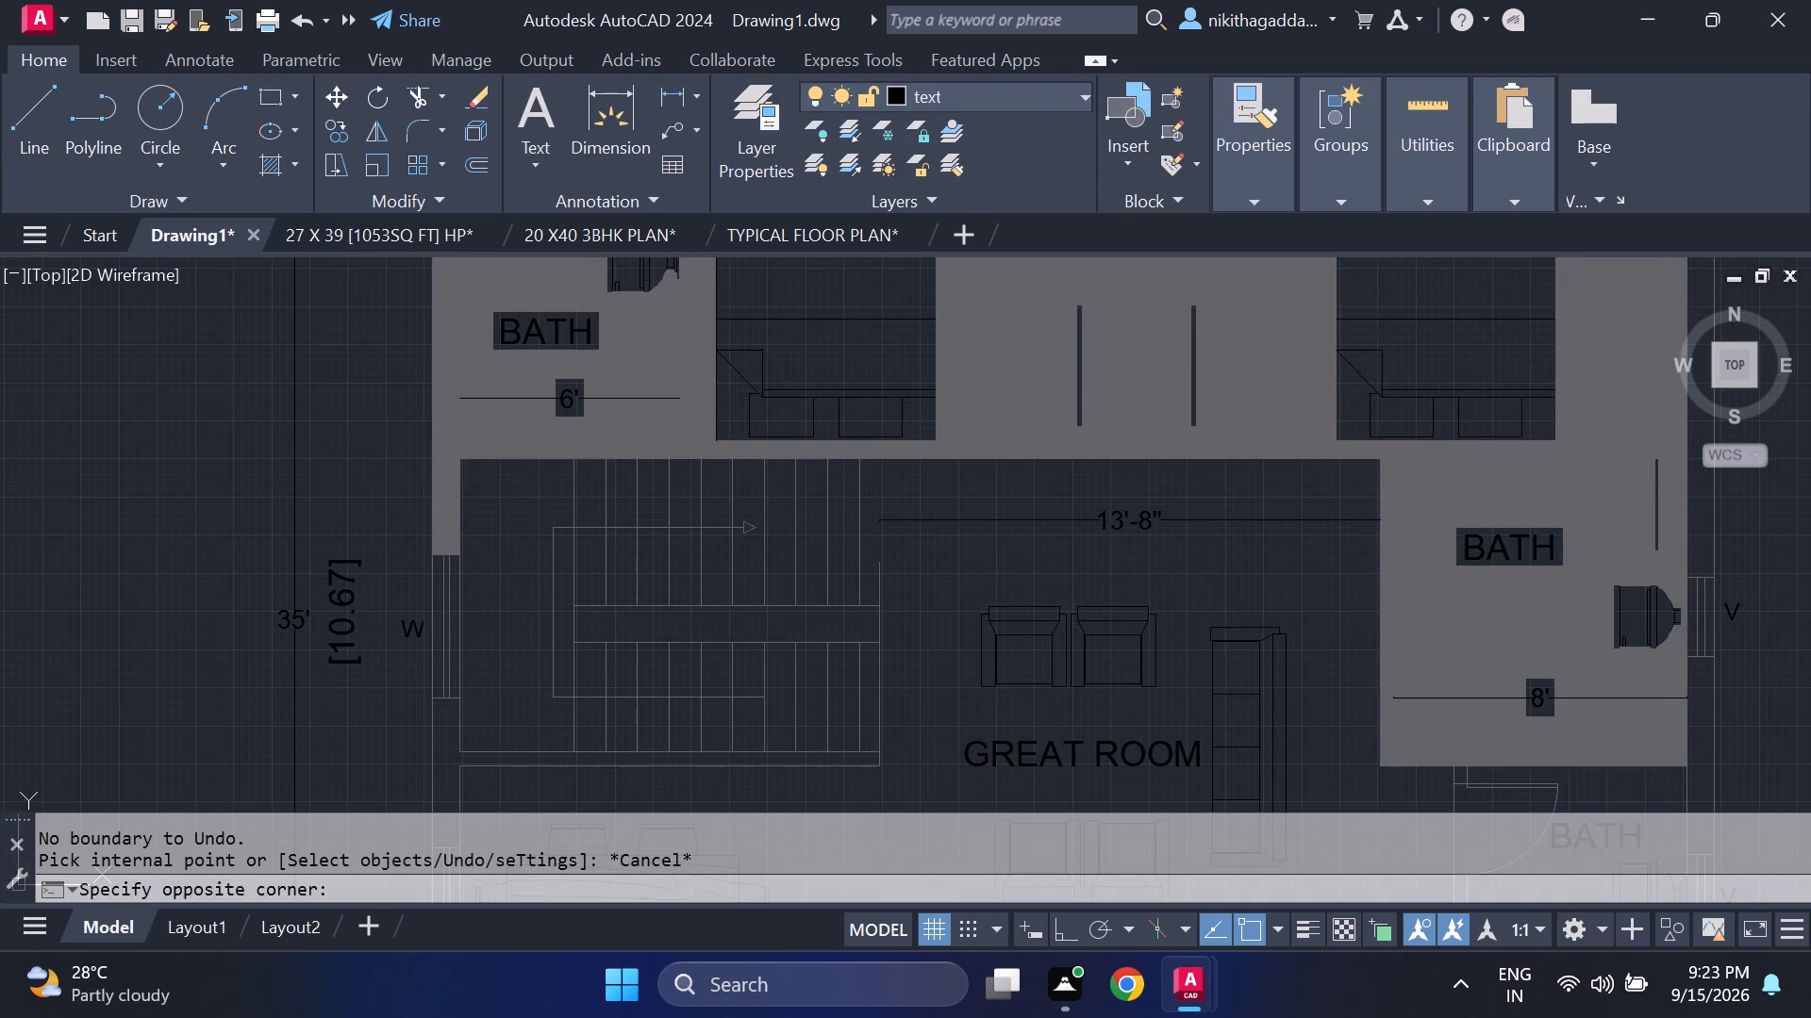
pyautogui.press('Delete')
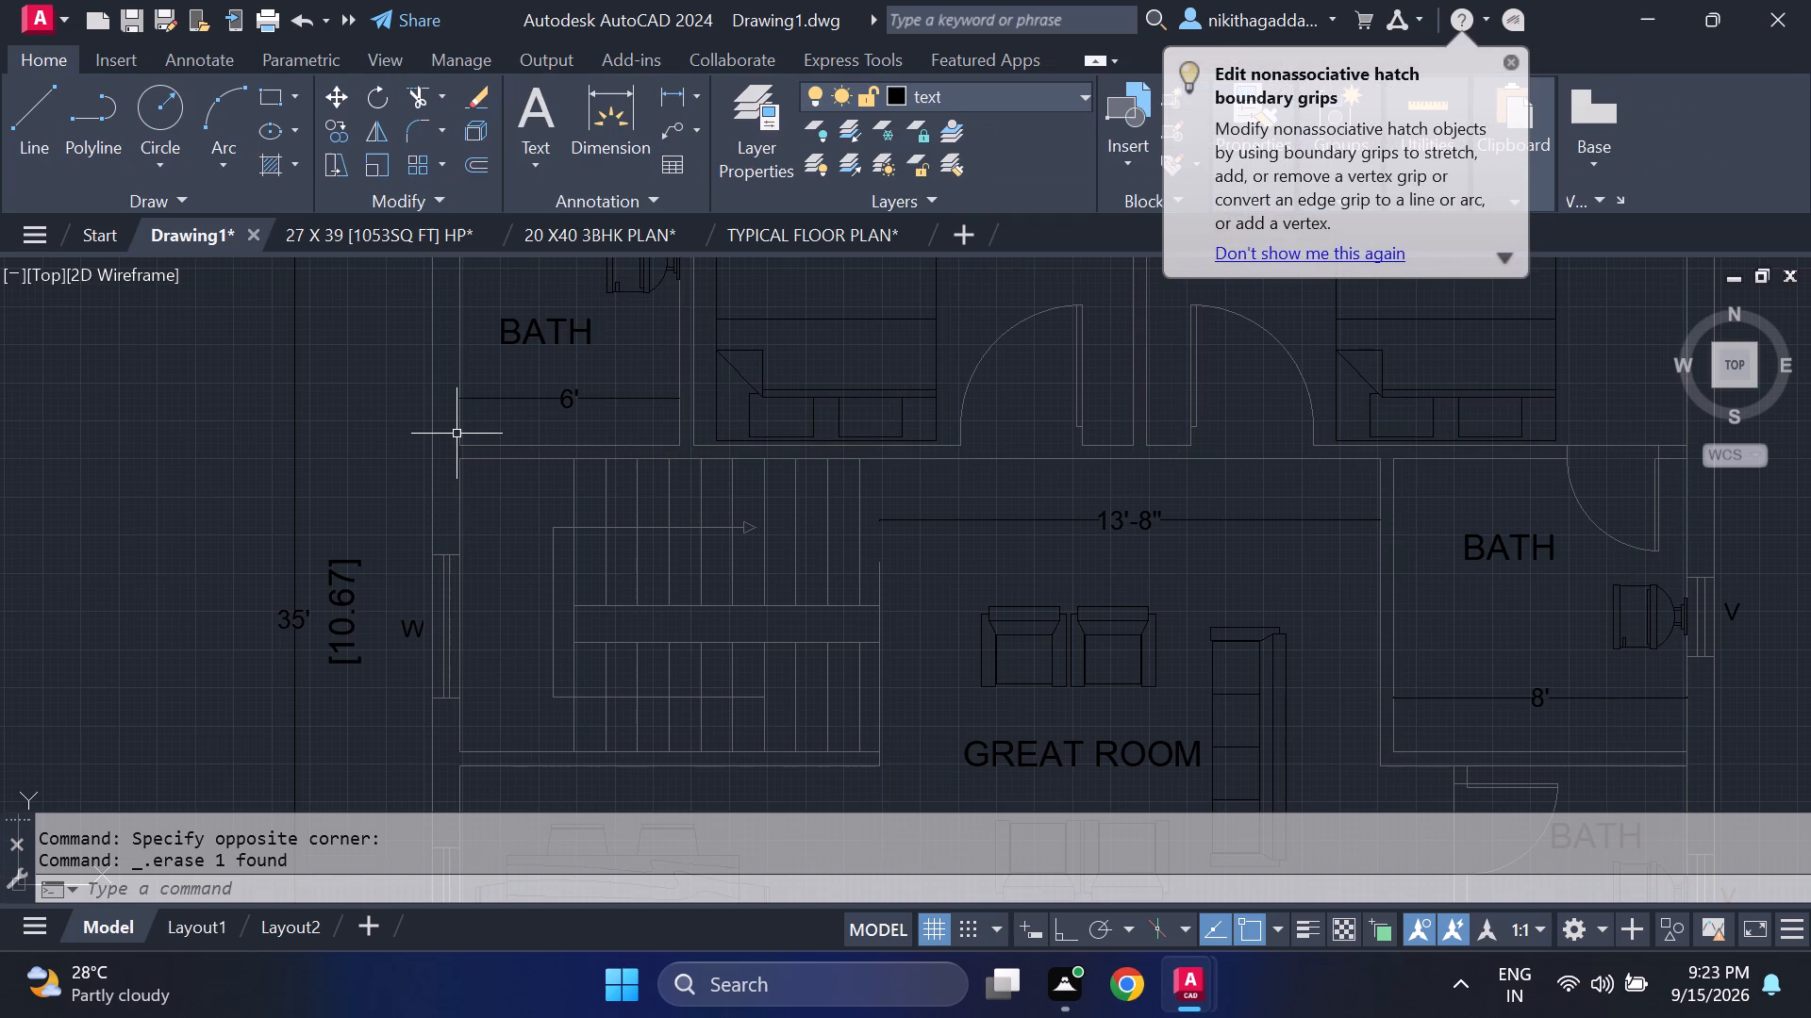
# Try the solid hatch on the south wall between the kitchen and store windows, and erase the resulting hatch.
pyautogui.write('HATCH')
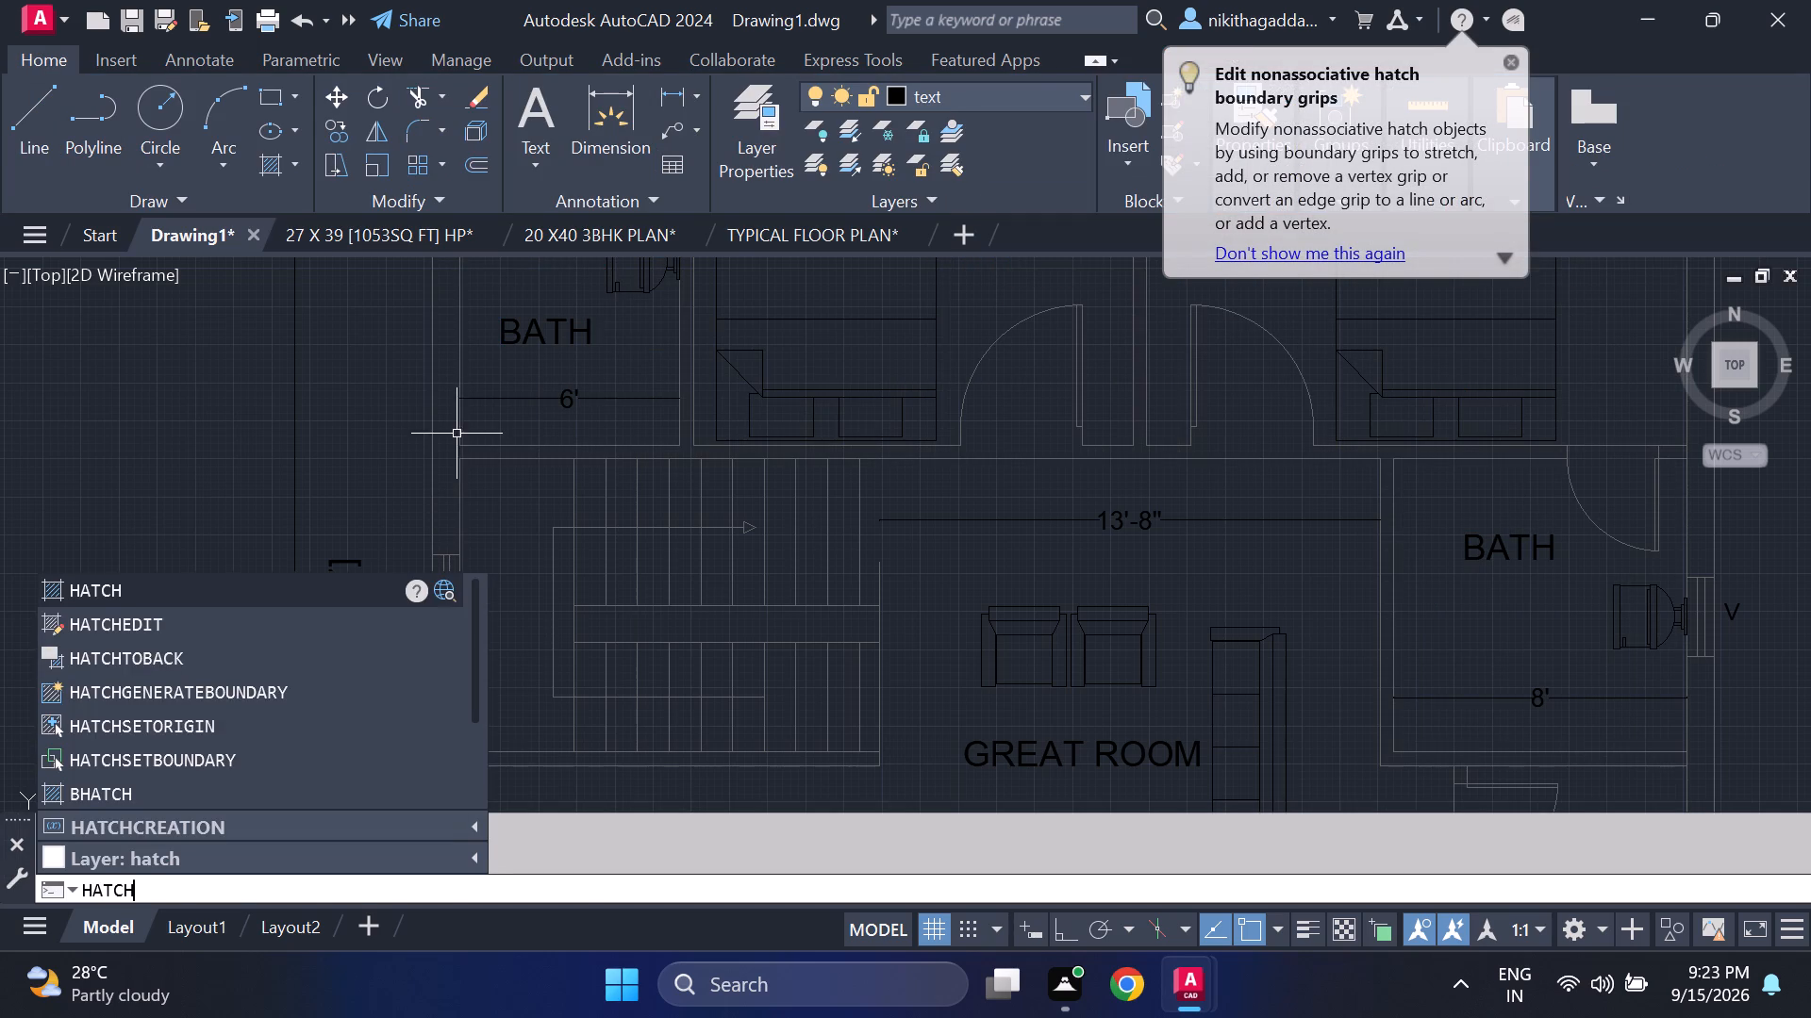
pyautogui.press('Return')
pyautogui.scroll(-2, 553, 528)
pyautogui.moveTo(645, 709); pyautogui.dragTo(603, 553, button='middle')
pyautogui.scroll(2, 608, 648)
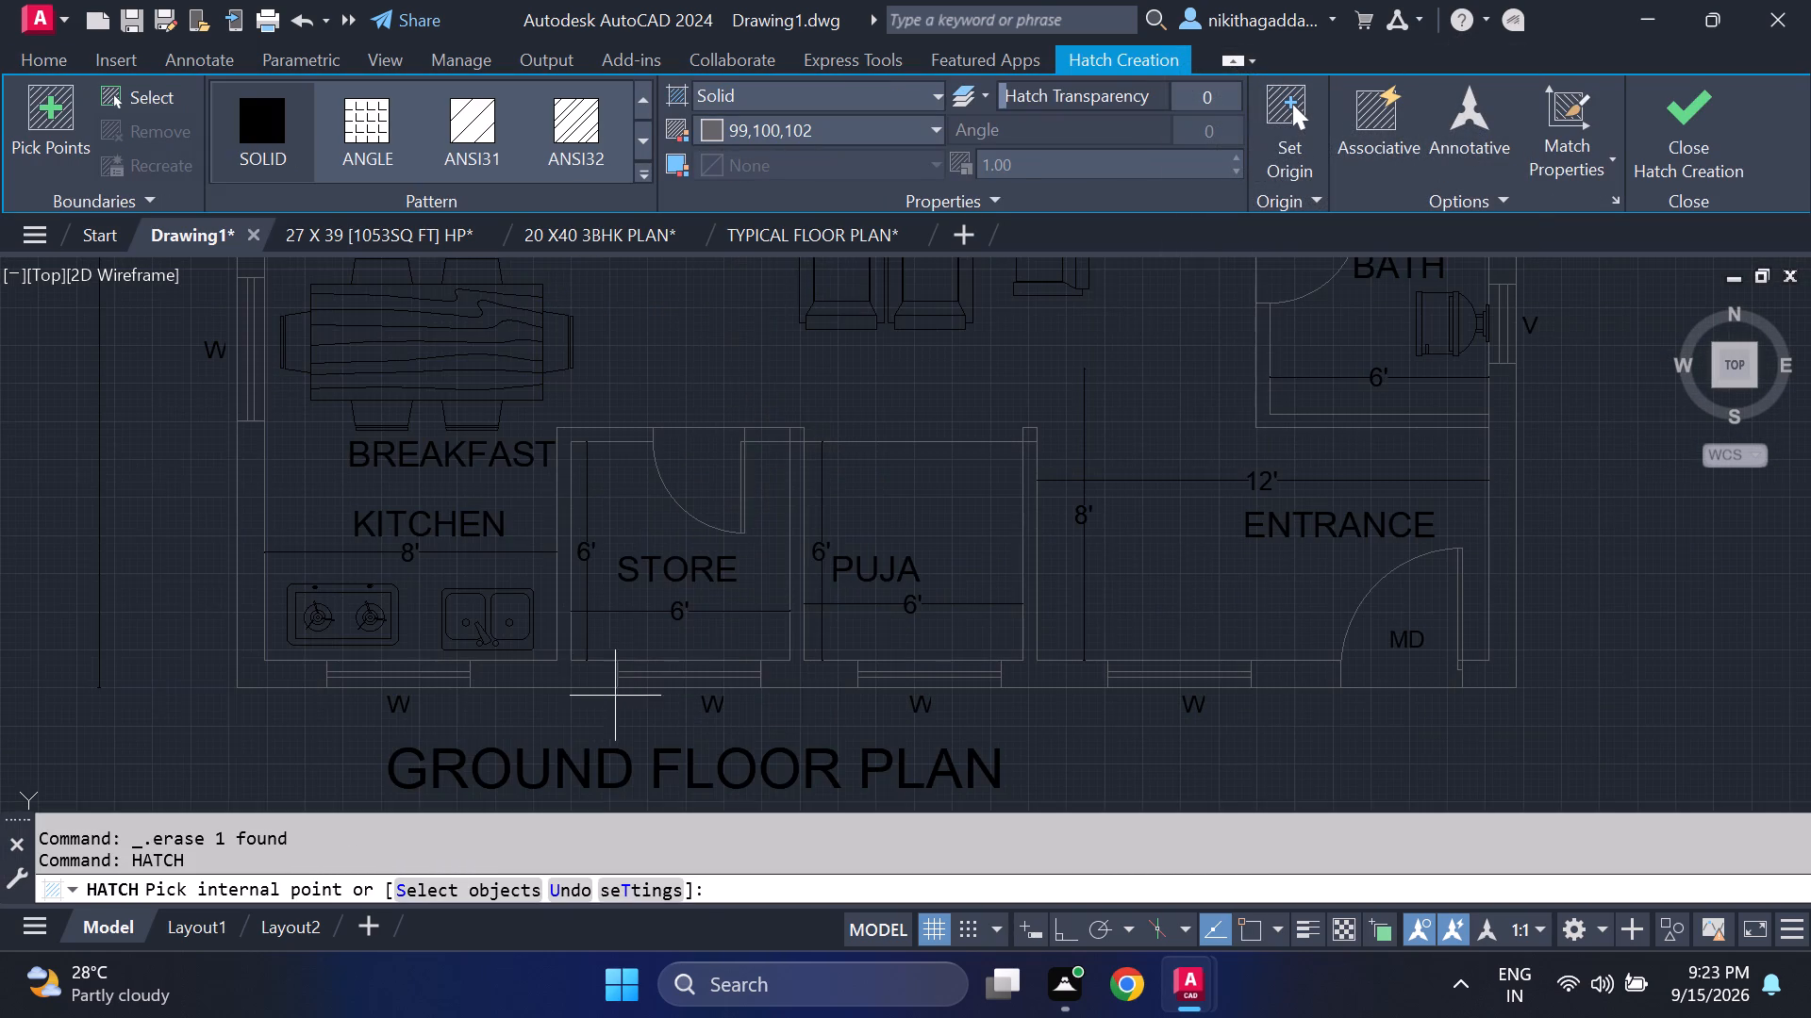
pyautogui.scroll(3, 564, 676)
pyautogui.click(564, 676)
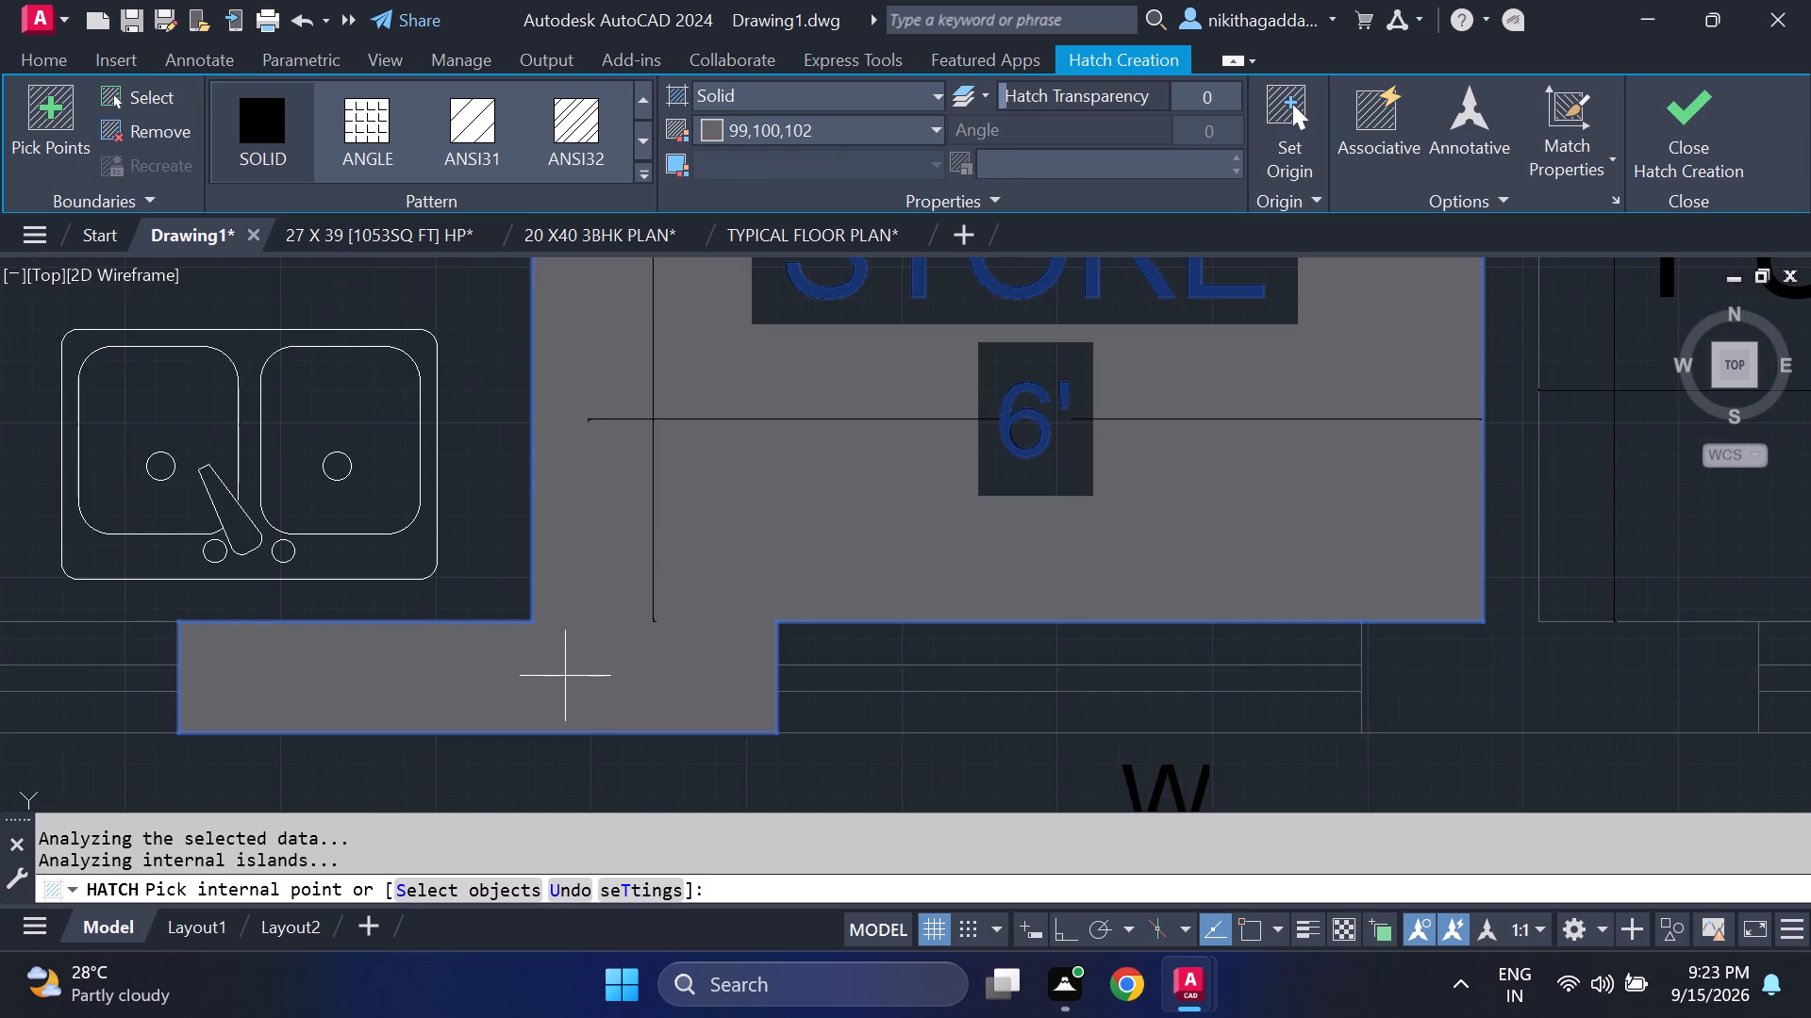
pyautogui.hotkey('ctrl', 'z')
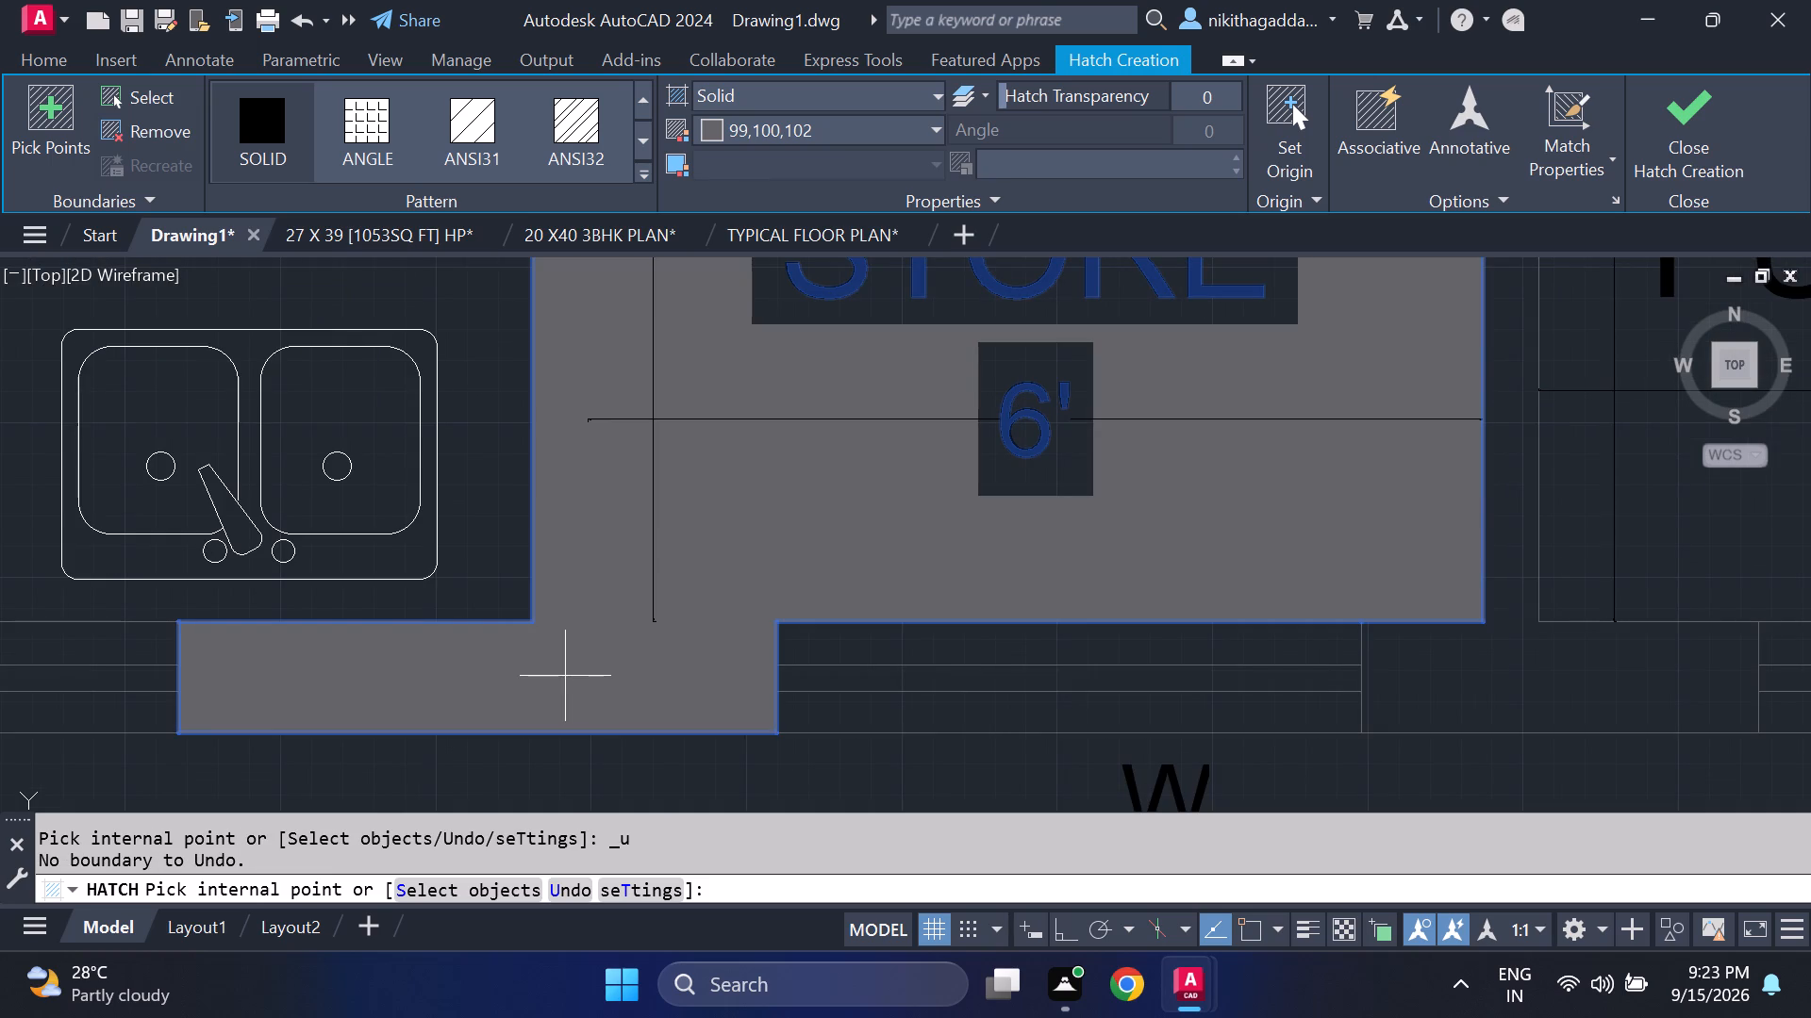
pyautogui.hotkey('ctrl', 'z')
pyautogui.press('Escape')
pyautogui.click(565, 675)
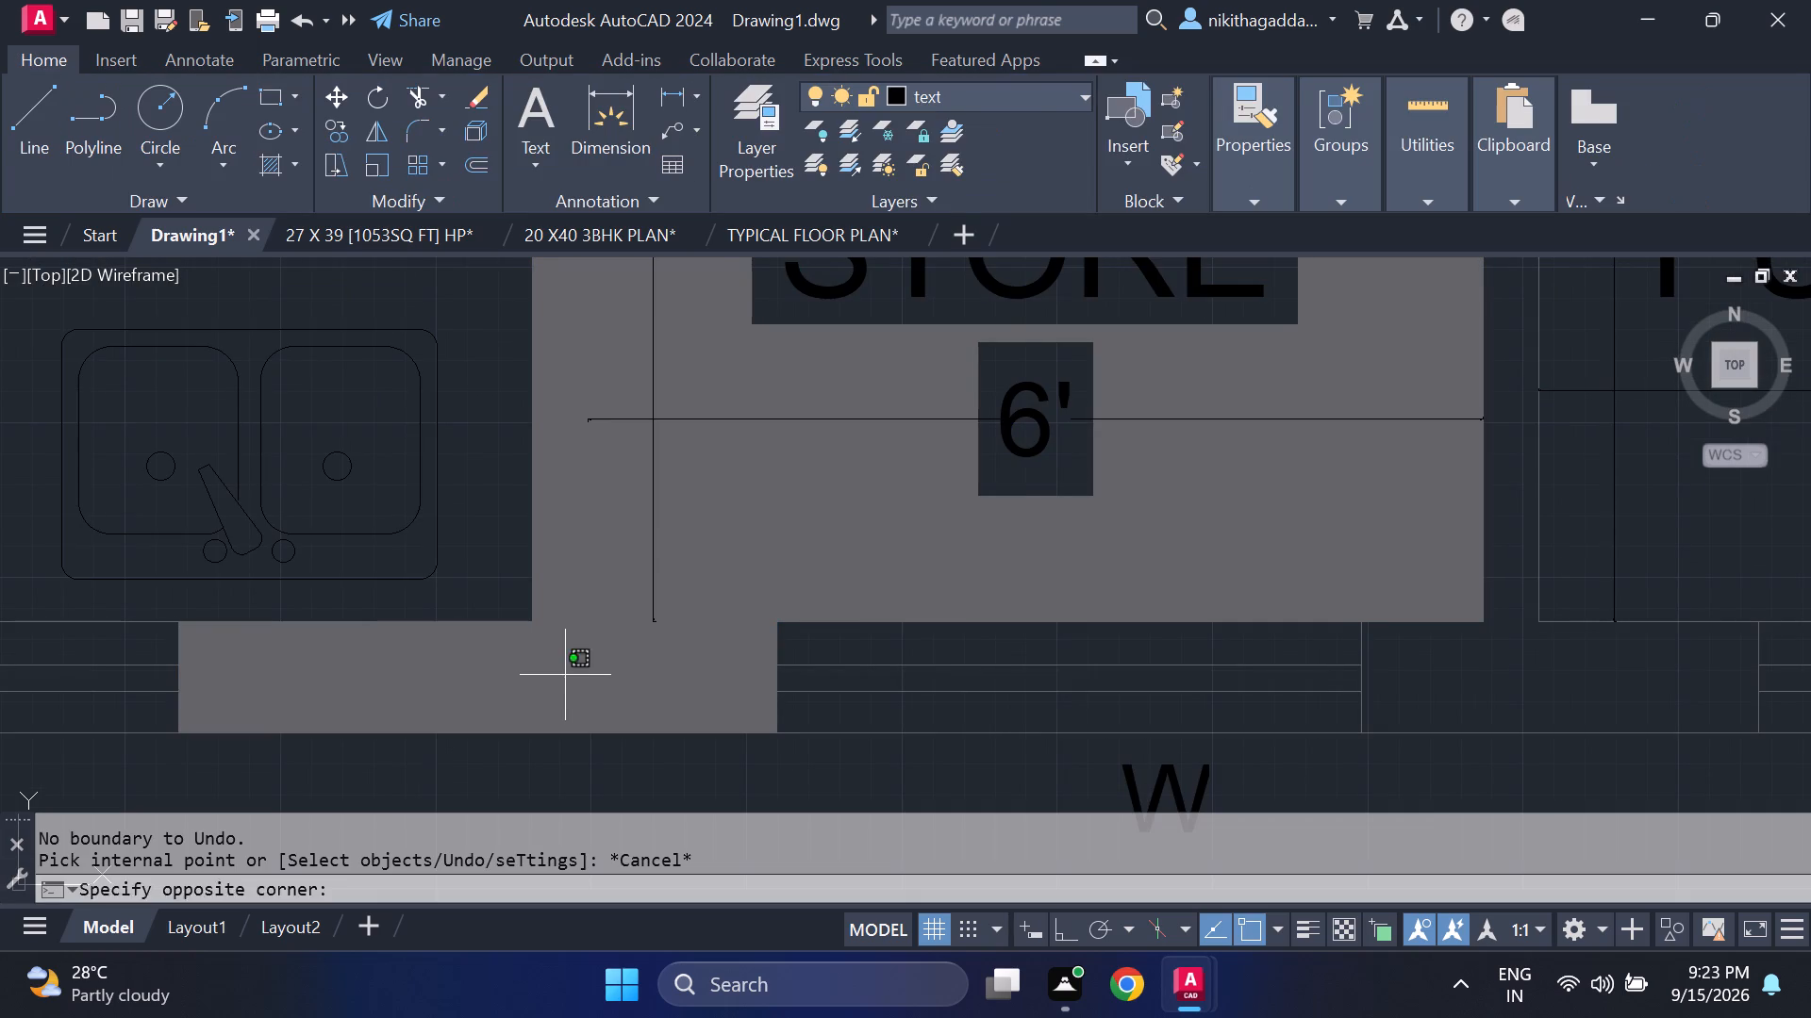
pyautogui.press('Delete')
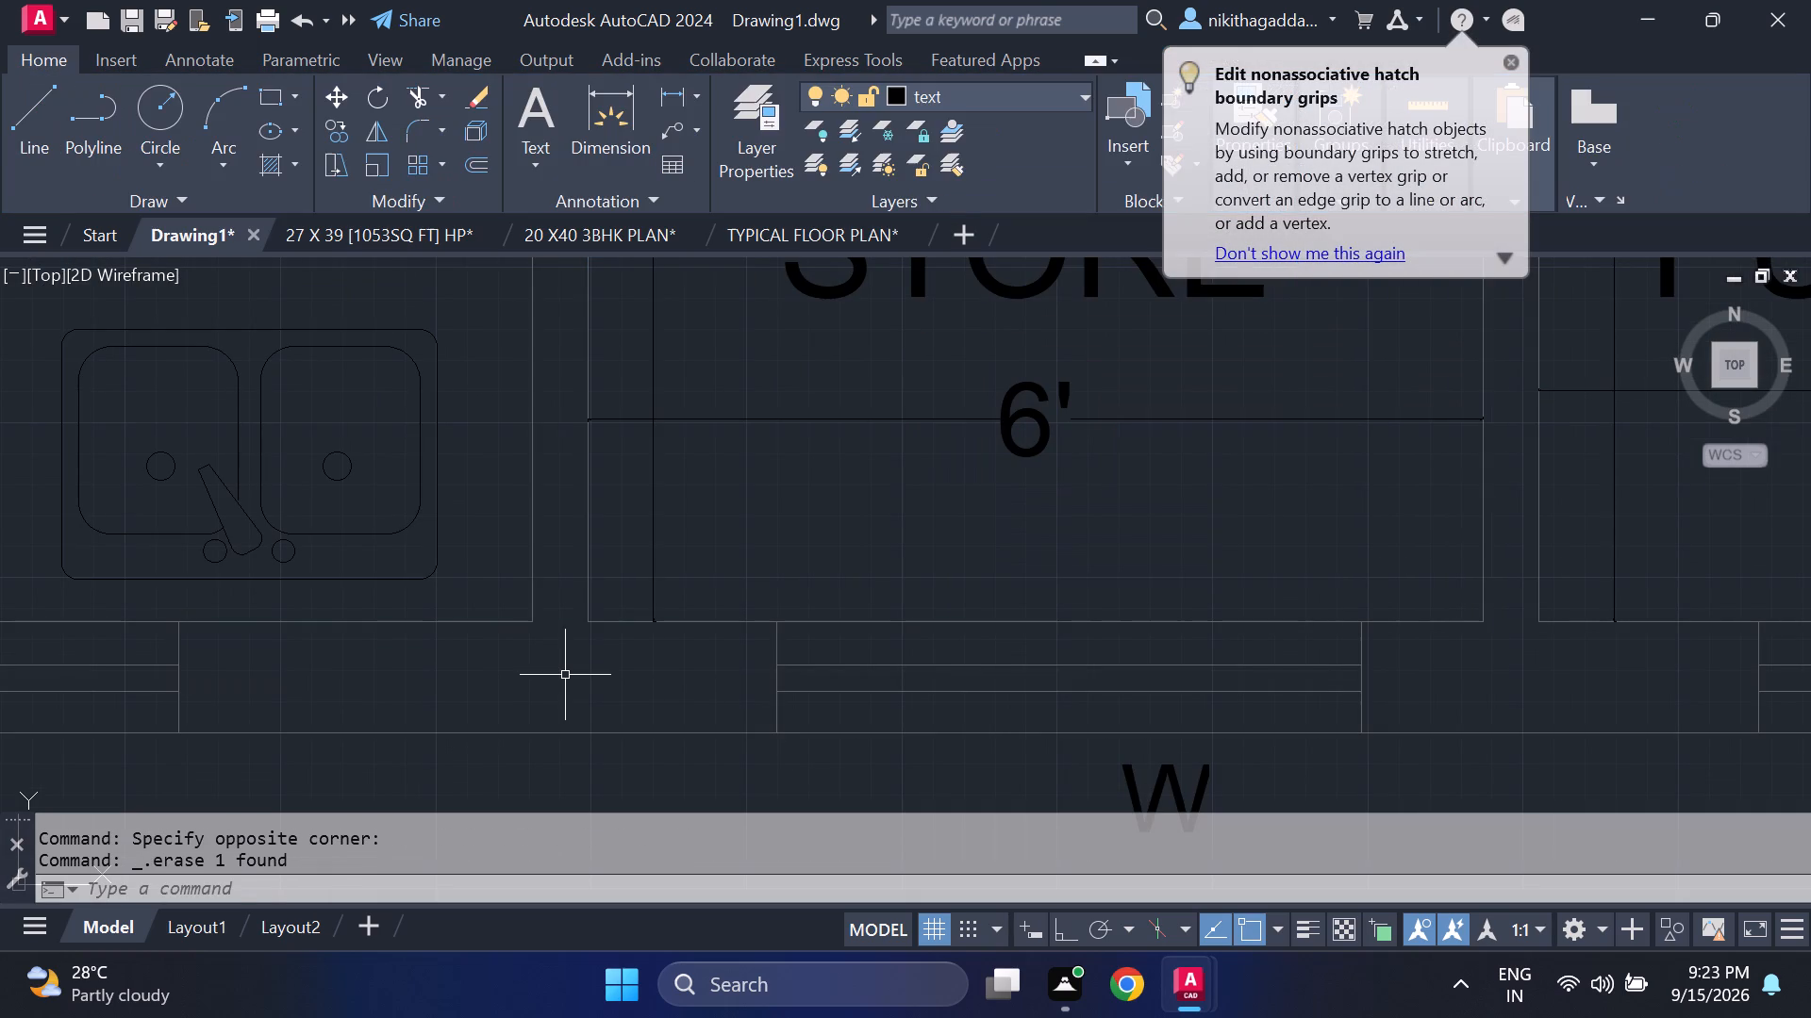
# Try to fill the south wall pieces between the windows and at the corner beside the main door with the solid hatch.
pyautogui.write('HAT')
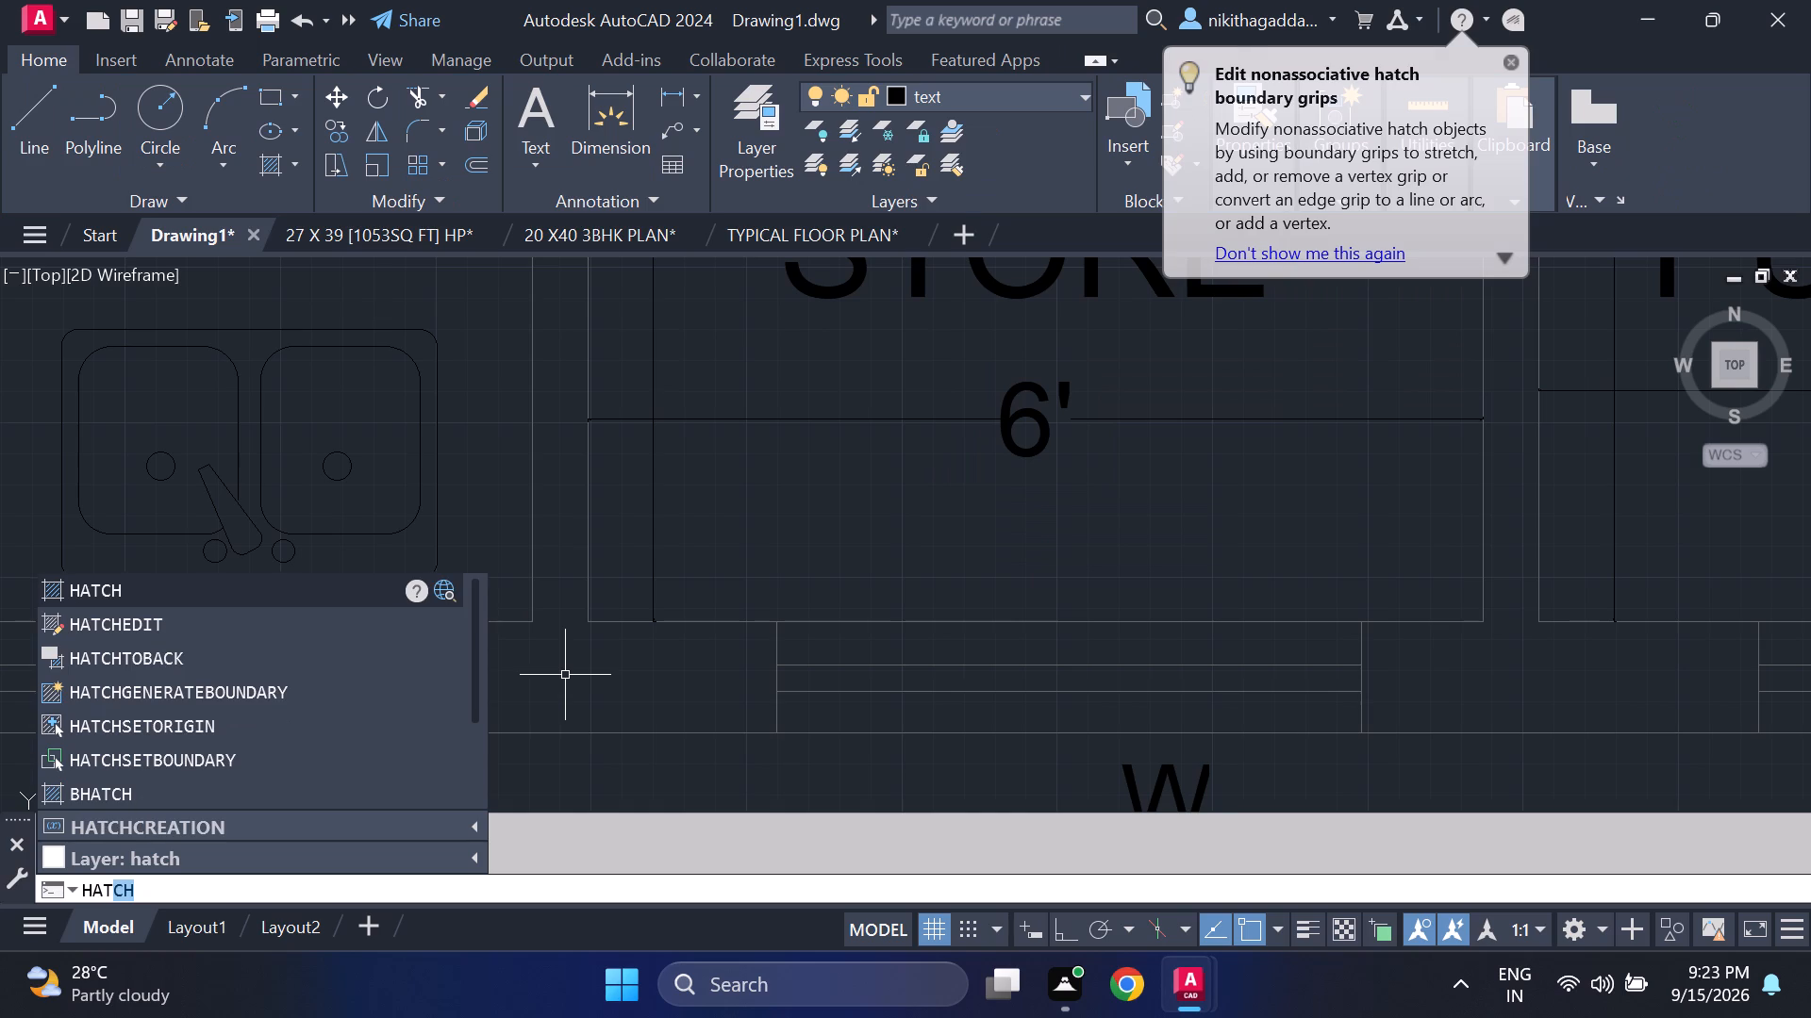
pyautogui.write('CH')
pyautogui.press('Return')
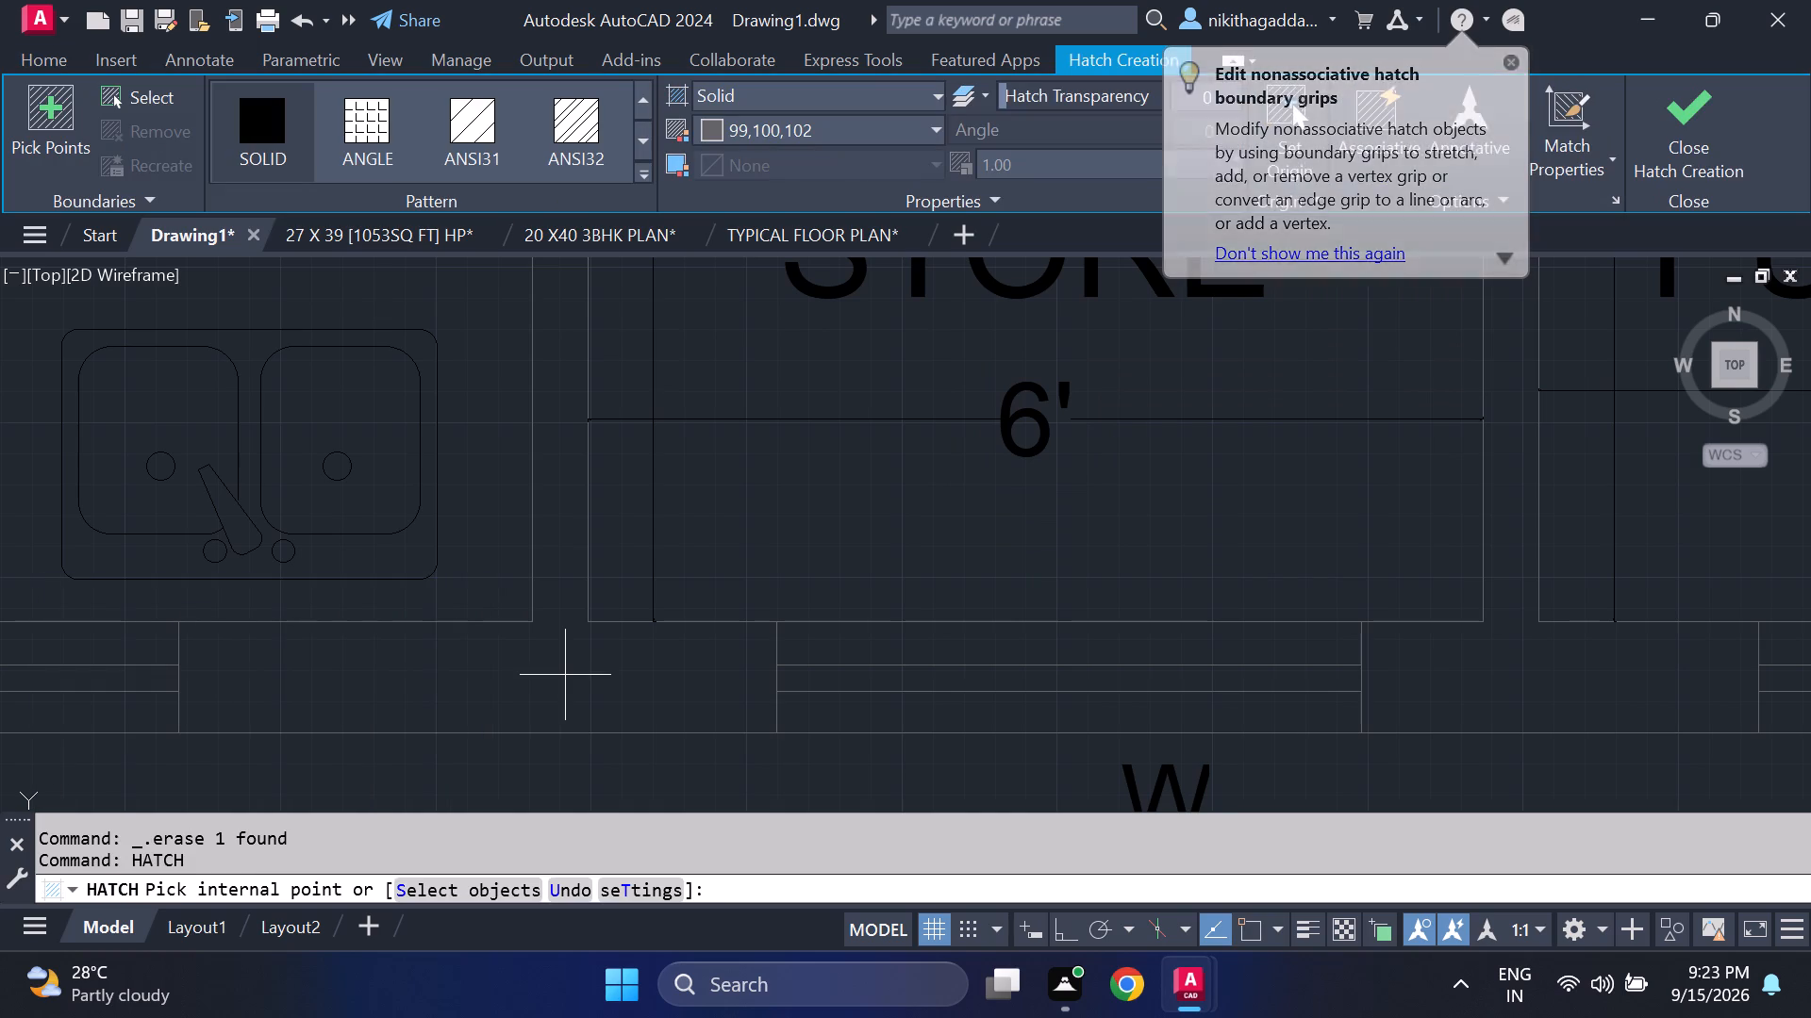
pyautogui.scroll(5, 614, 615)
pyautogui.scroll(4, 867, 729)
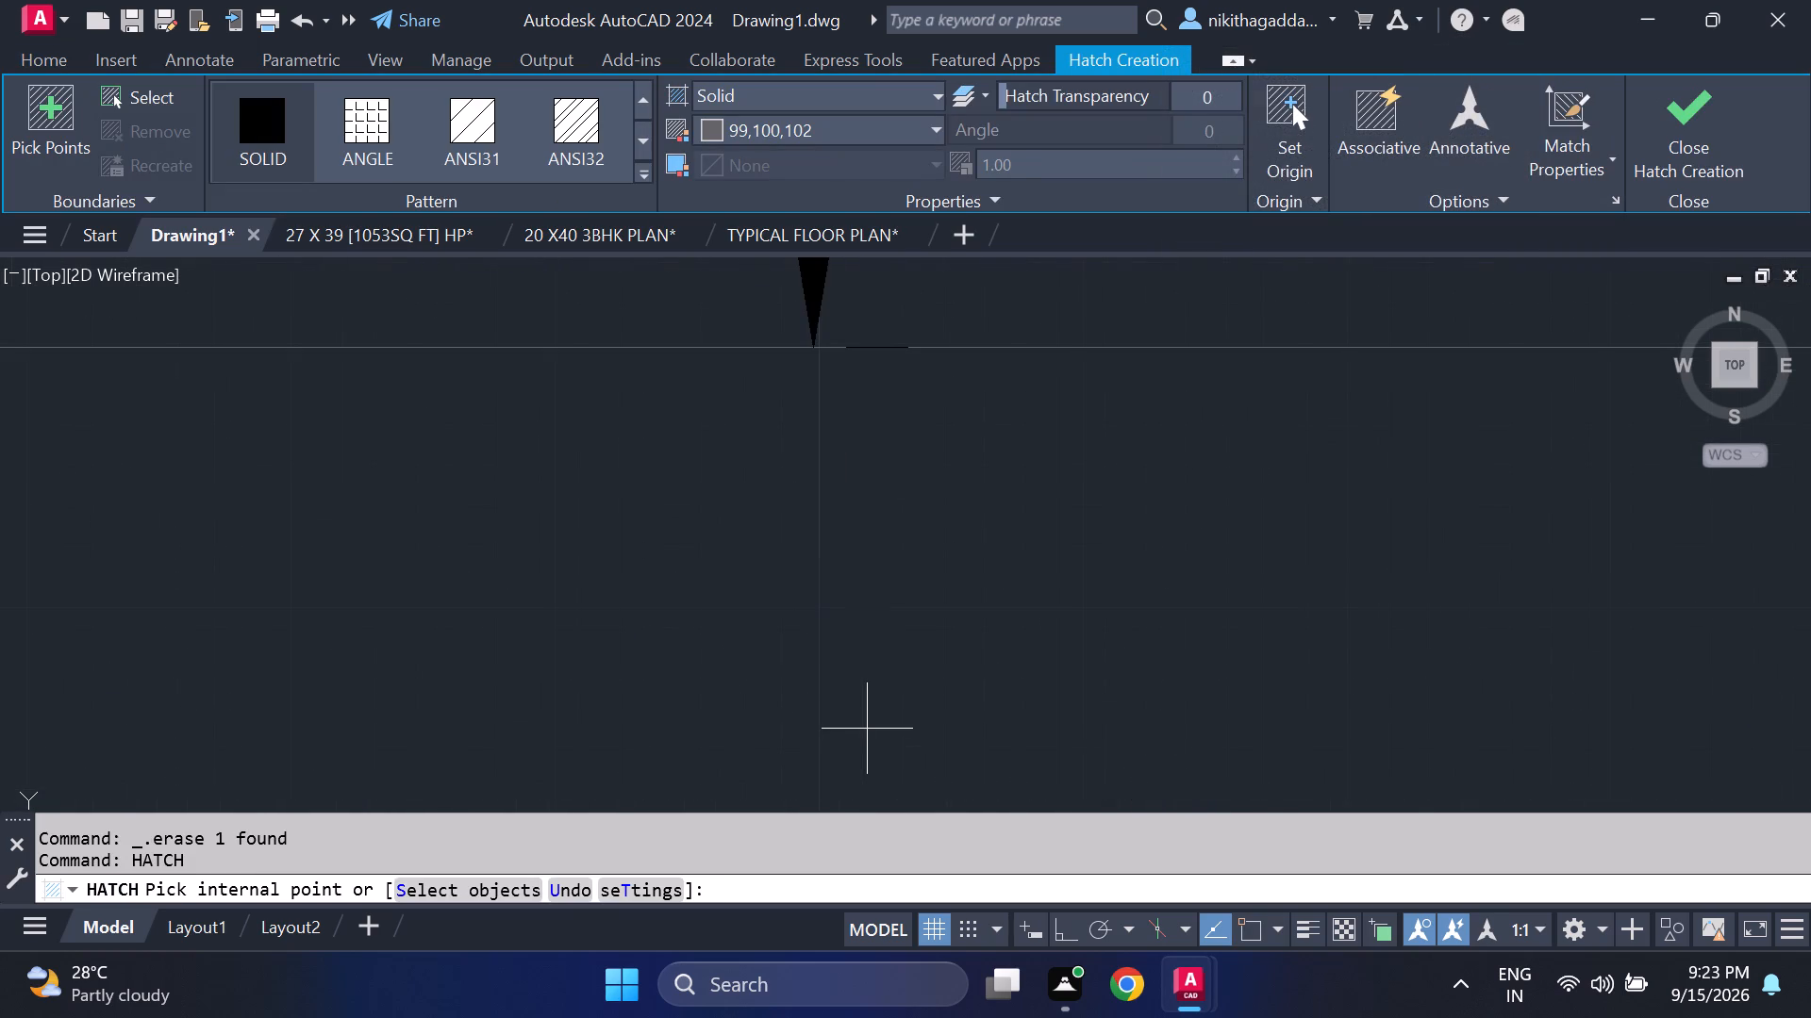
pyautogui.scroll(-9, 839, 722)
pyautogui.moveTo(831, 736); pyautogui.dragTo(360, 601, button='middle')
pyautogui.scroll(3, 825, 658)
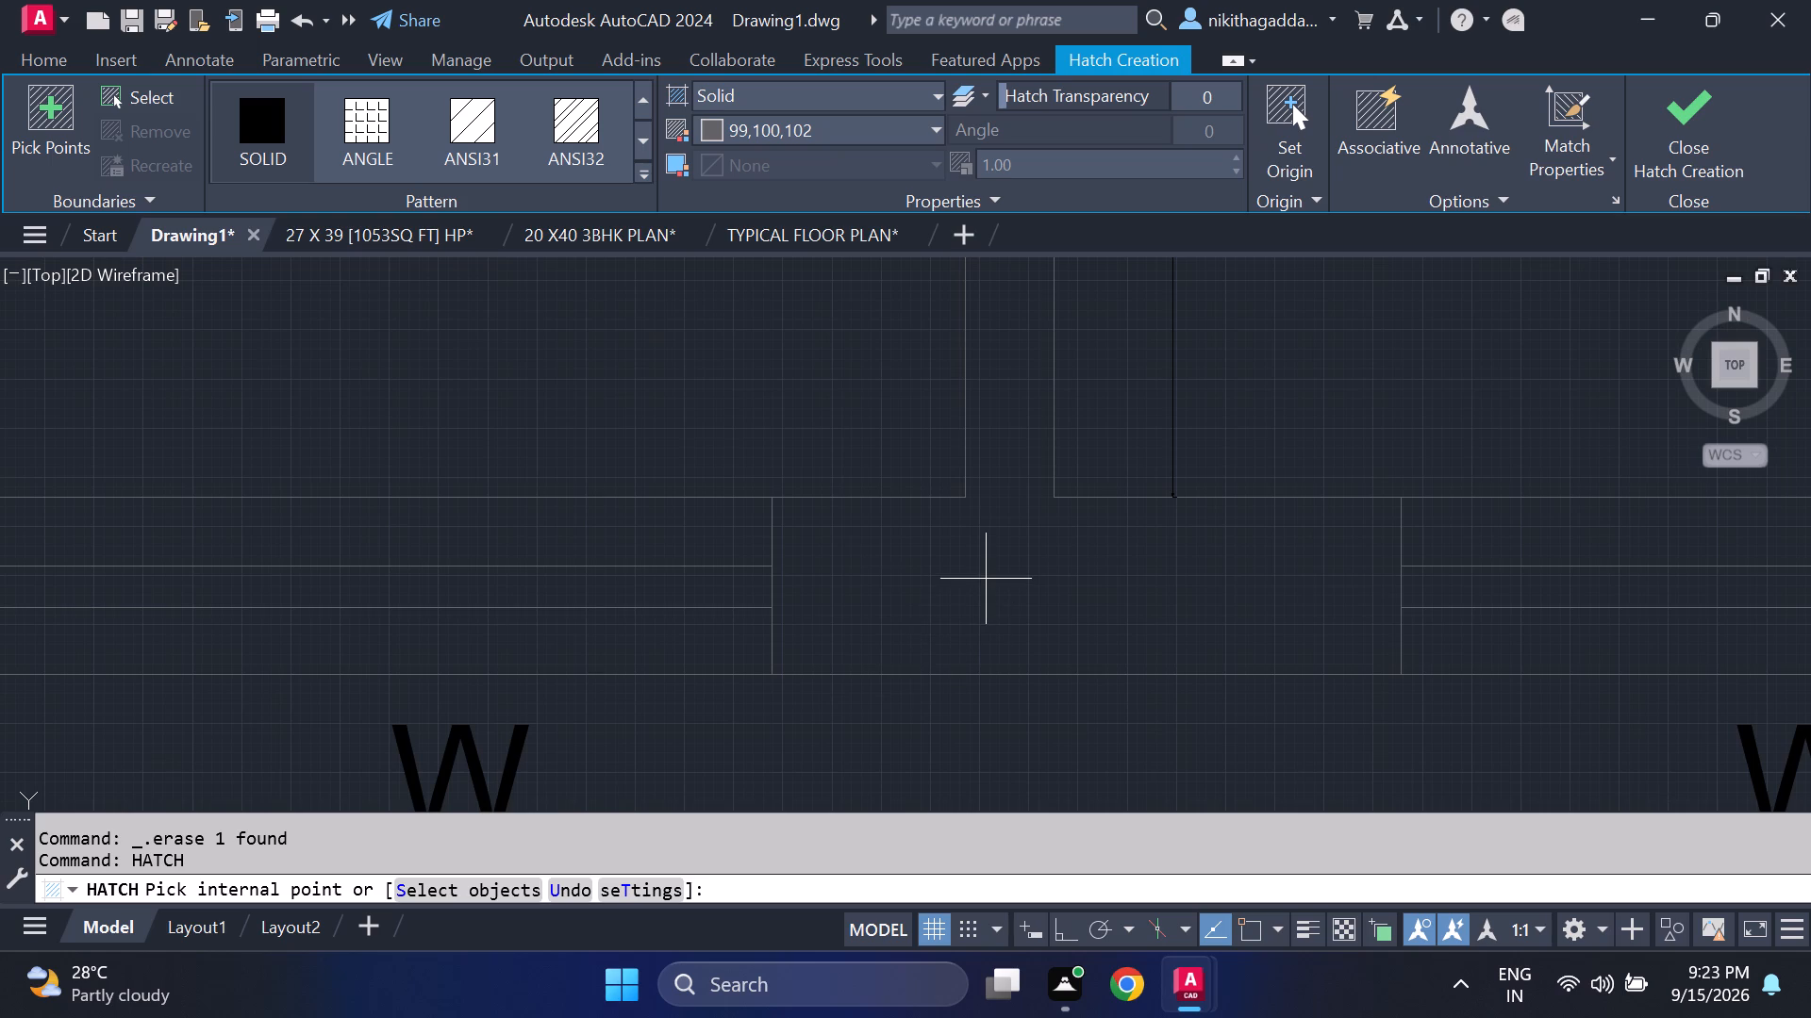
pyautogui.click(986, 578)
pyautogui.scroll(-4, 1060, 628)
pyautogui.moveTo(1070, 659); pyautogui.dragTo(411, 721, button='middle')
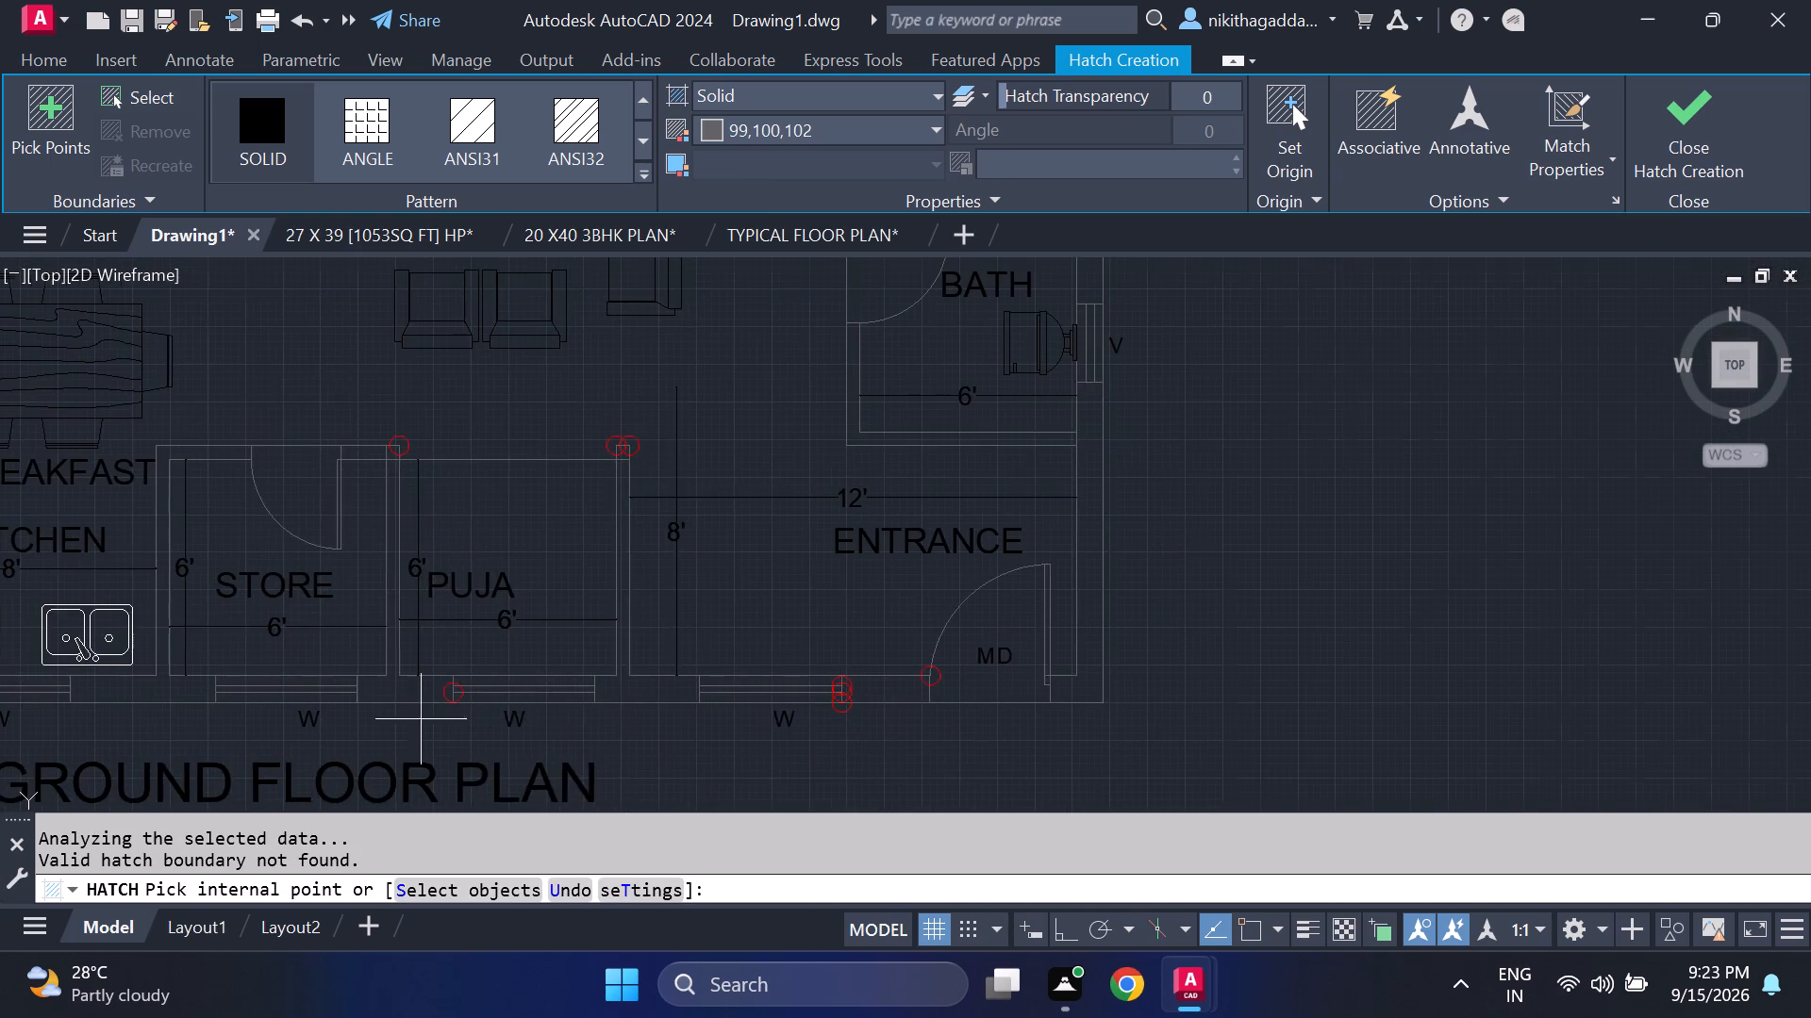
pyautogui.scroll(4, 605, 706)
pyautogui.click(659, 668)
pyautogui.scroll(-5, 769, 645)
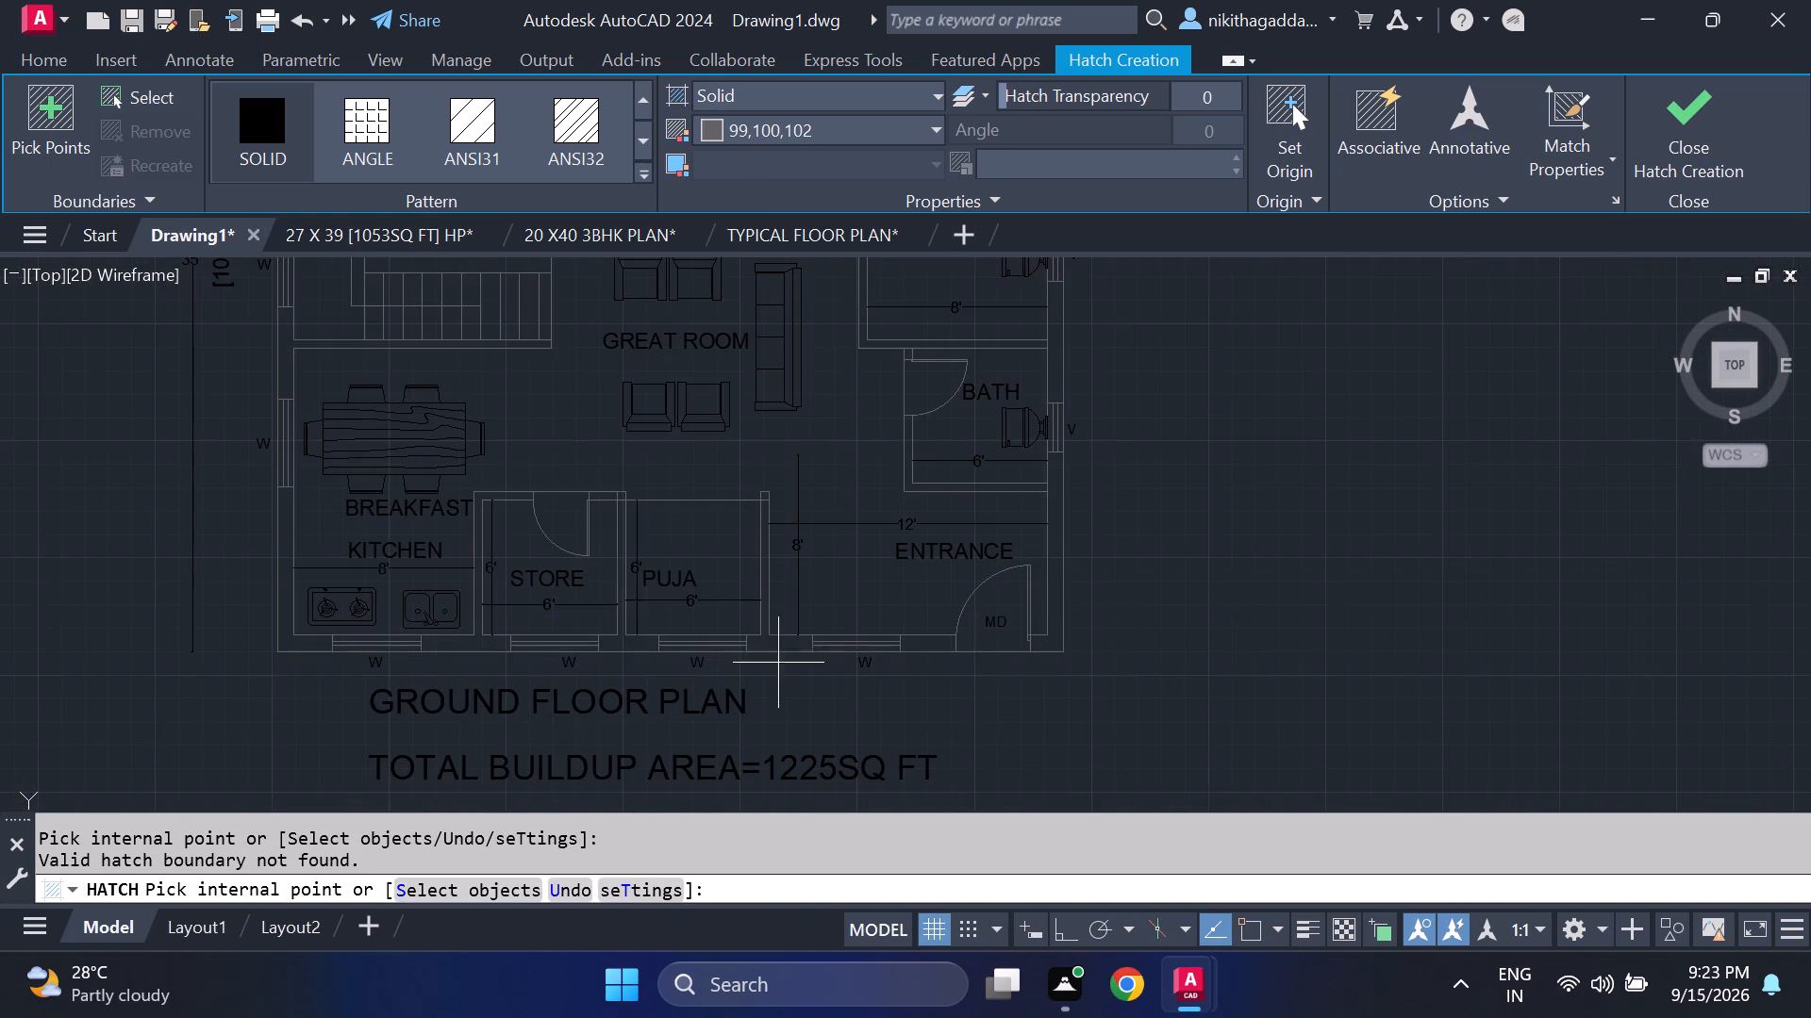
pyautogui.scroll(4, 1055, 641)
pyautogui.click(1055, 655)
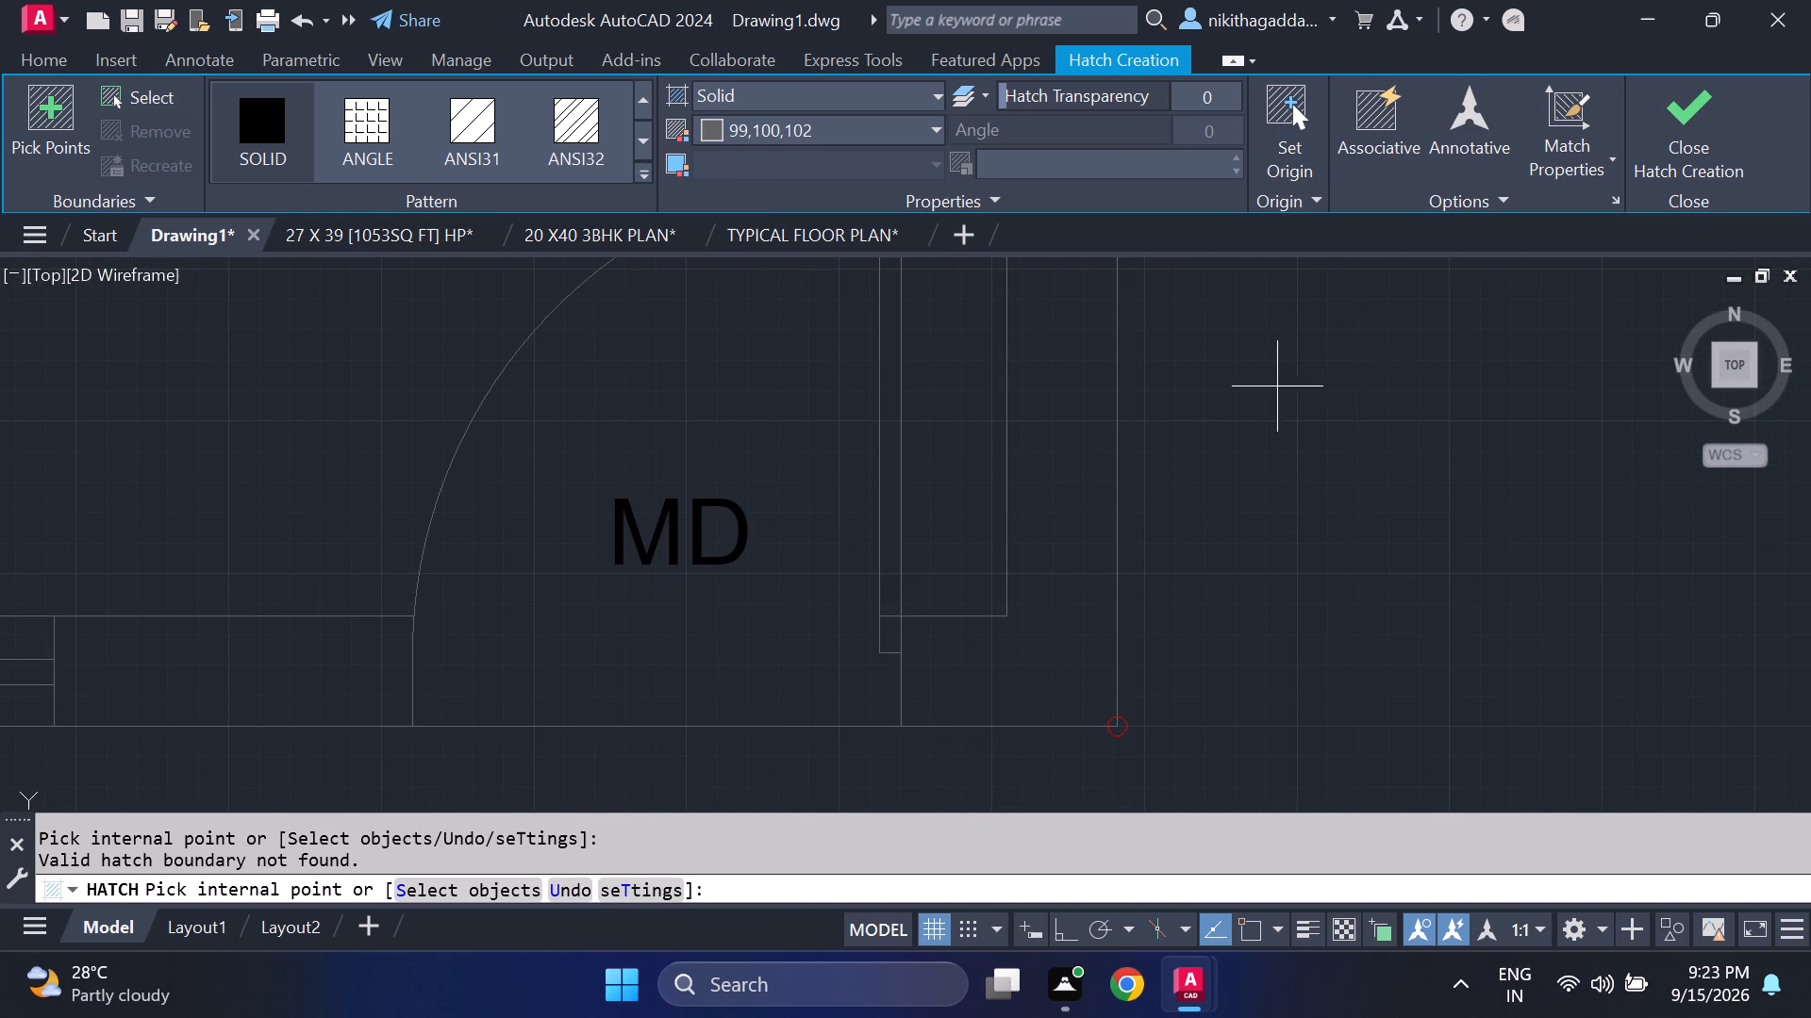
# Make the hatch associative and retry filling the wall corner beside the main door.
pyautogui.click(1373, 102)
pyautogui.click(1005, 698)
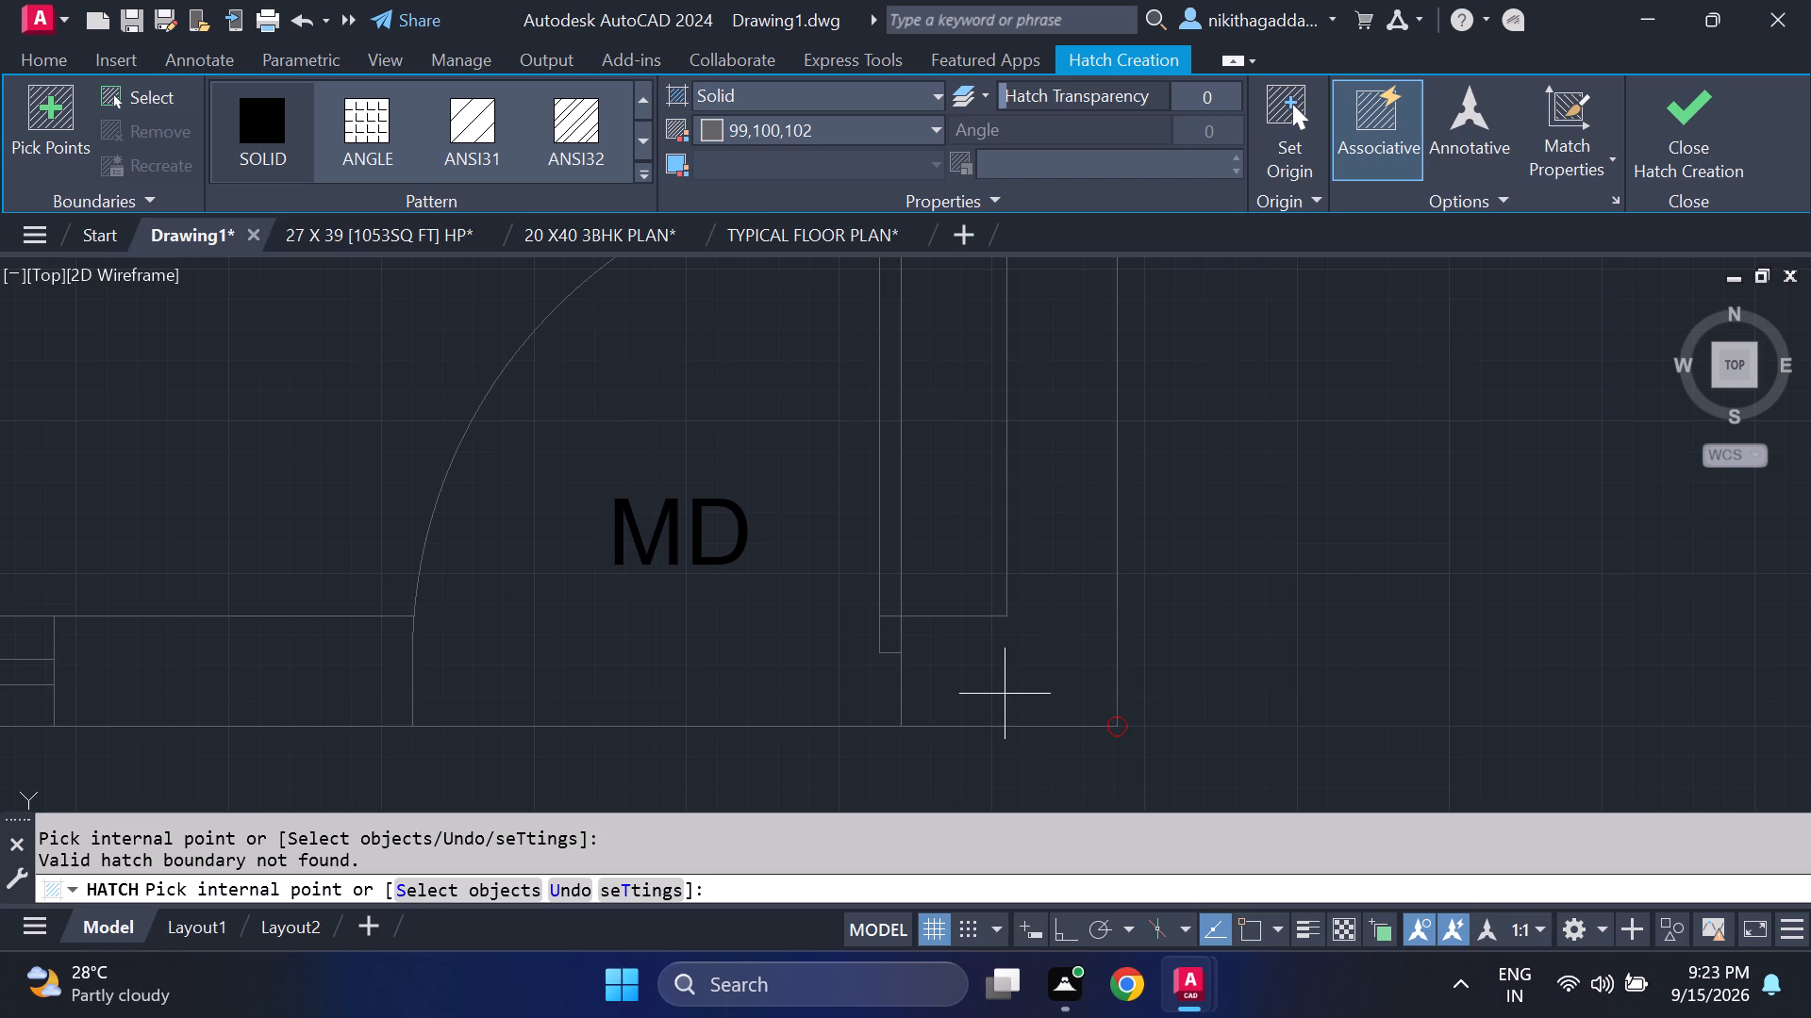
pyautogui.click(1005, 694)
# Fill the west and south walls of the bath north of the entrance, plus the short wall piece above its door.
pyautogui.scroll(-5, 1034, 665)
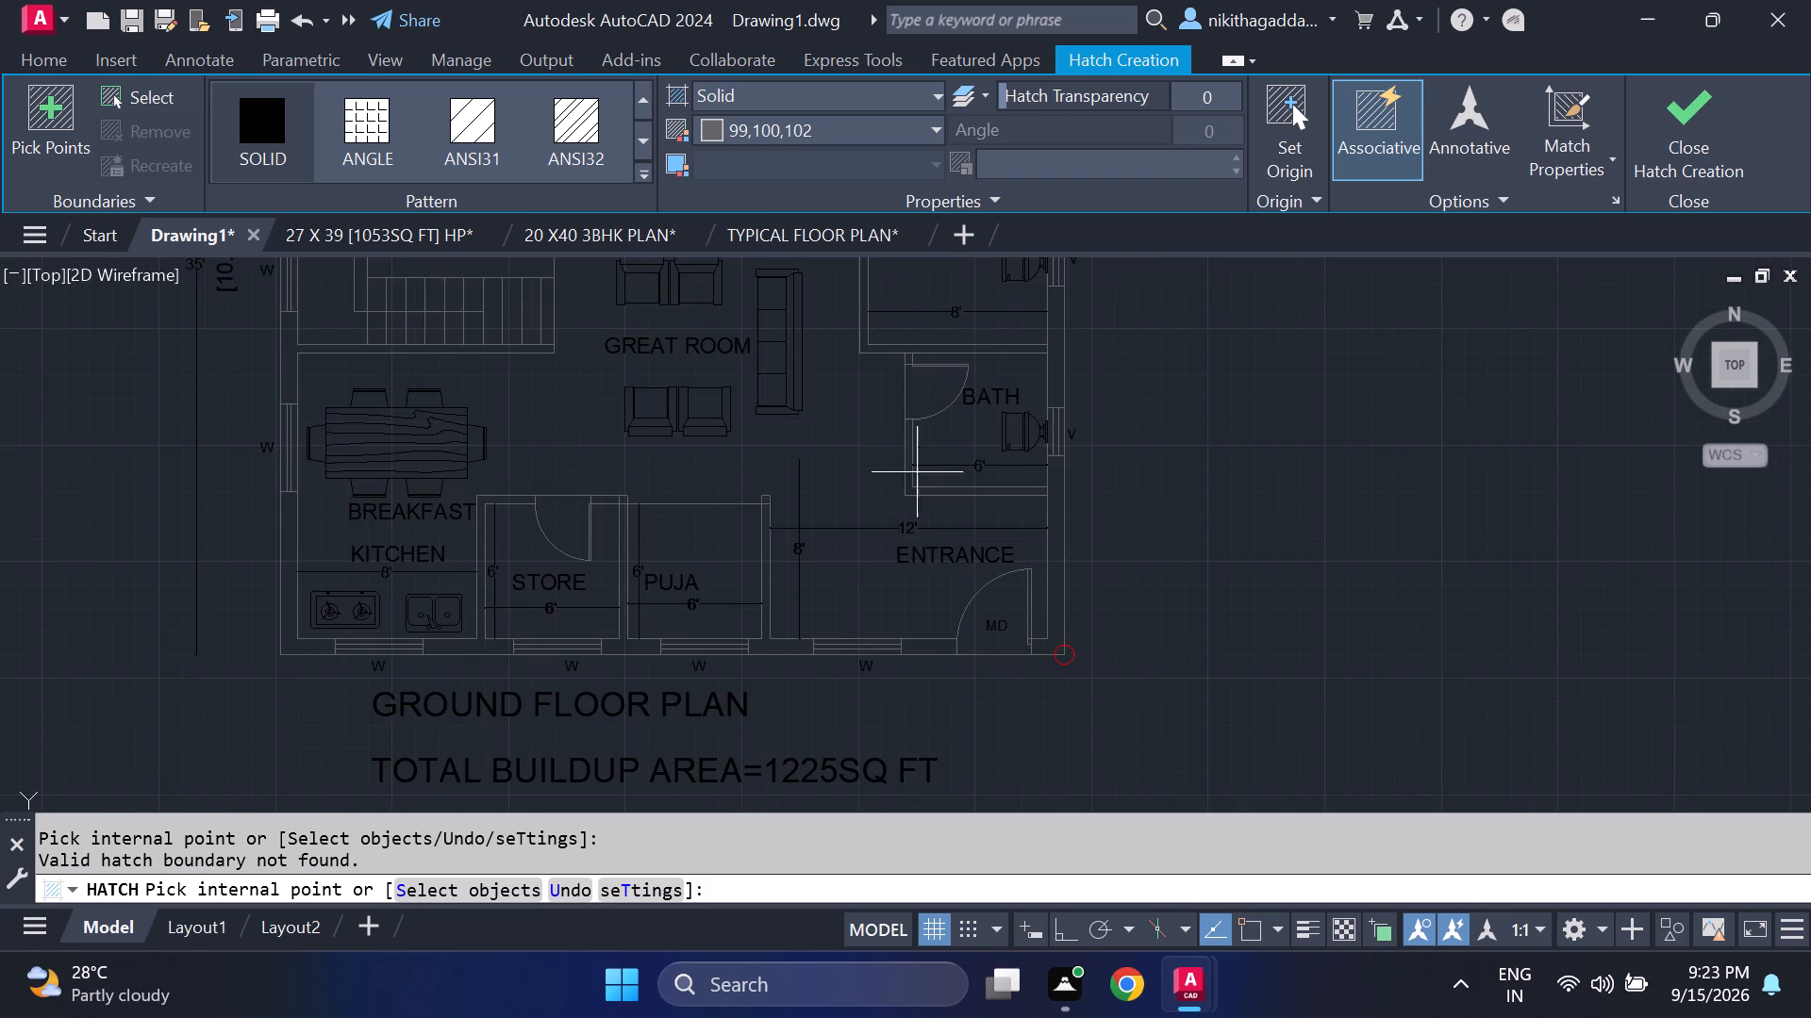
pyautogui.scroll(2, 898, 418)
pyautogui.click(923, 472)
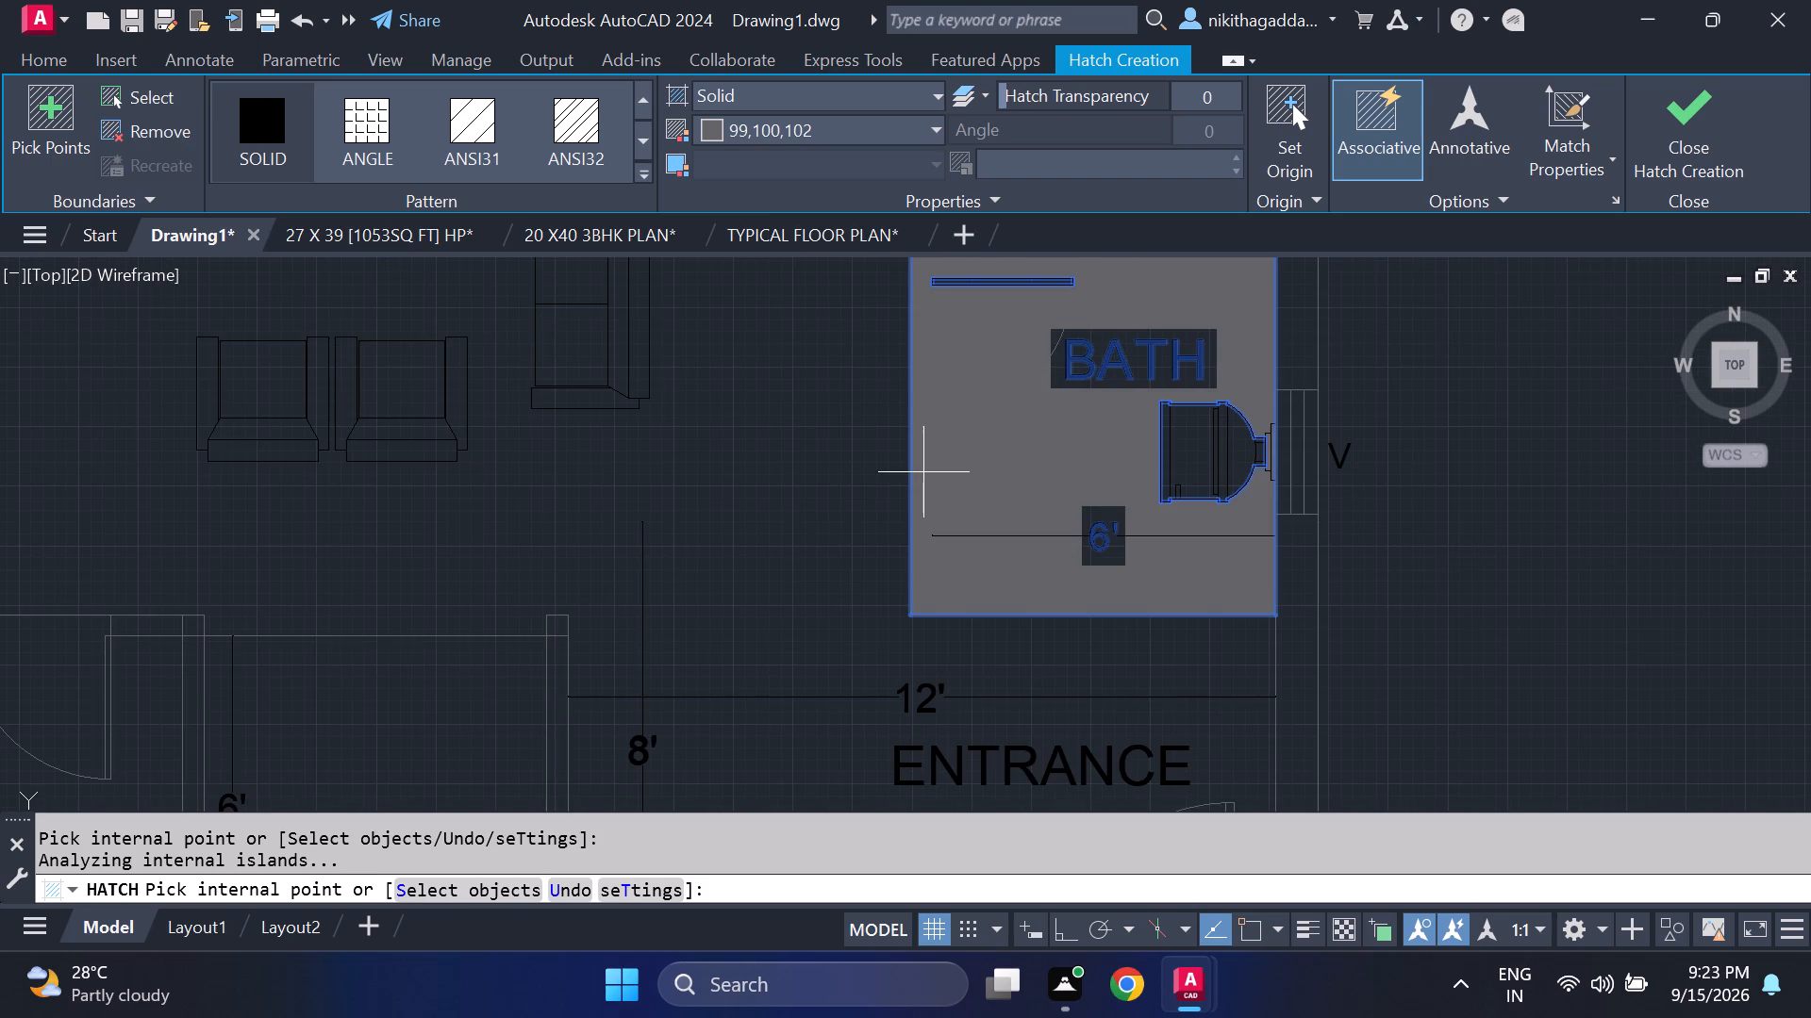
pyautogui.hotkey('ctrl', 'z')
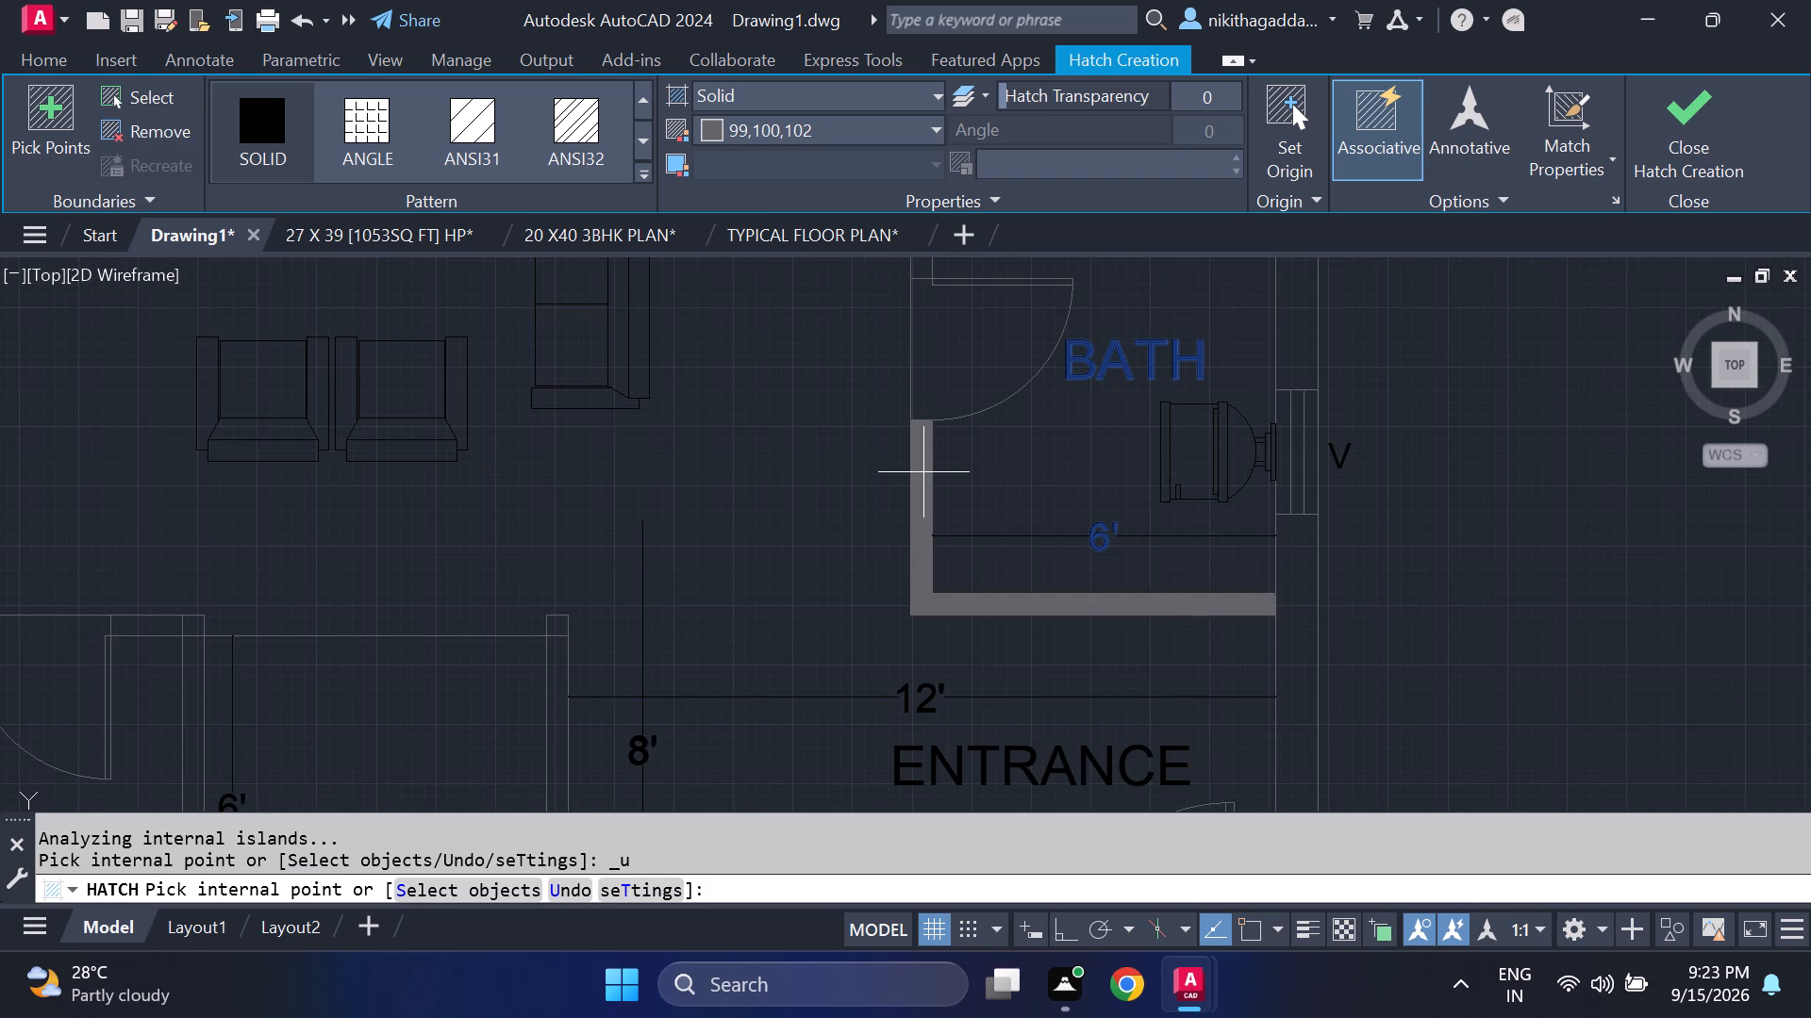
pyautogui.click(923, 472)
pyautogui.moveTo(801, 508); pyautogui.dragTo(800, 714, button='middle')
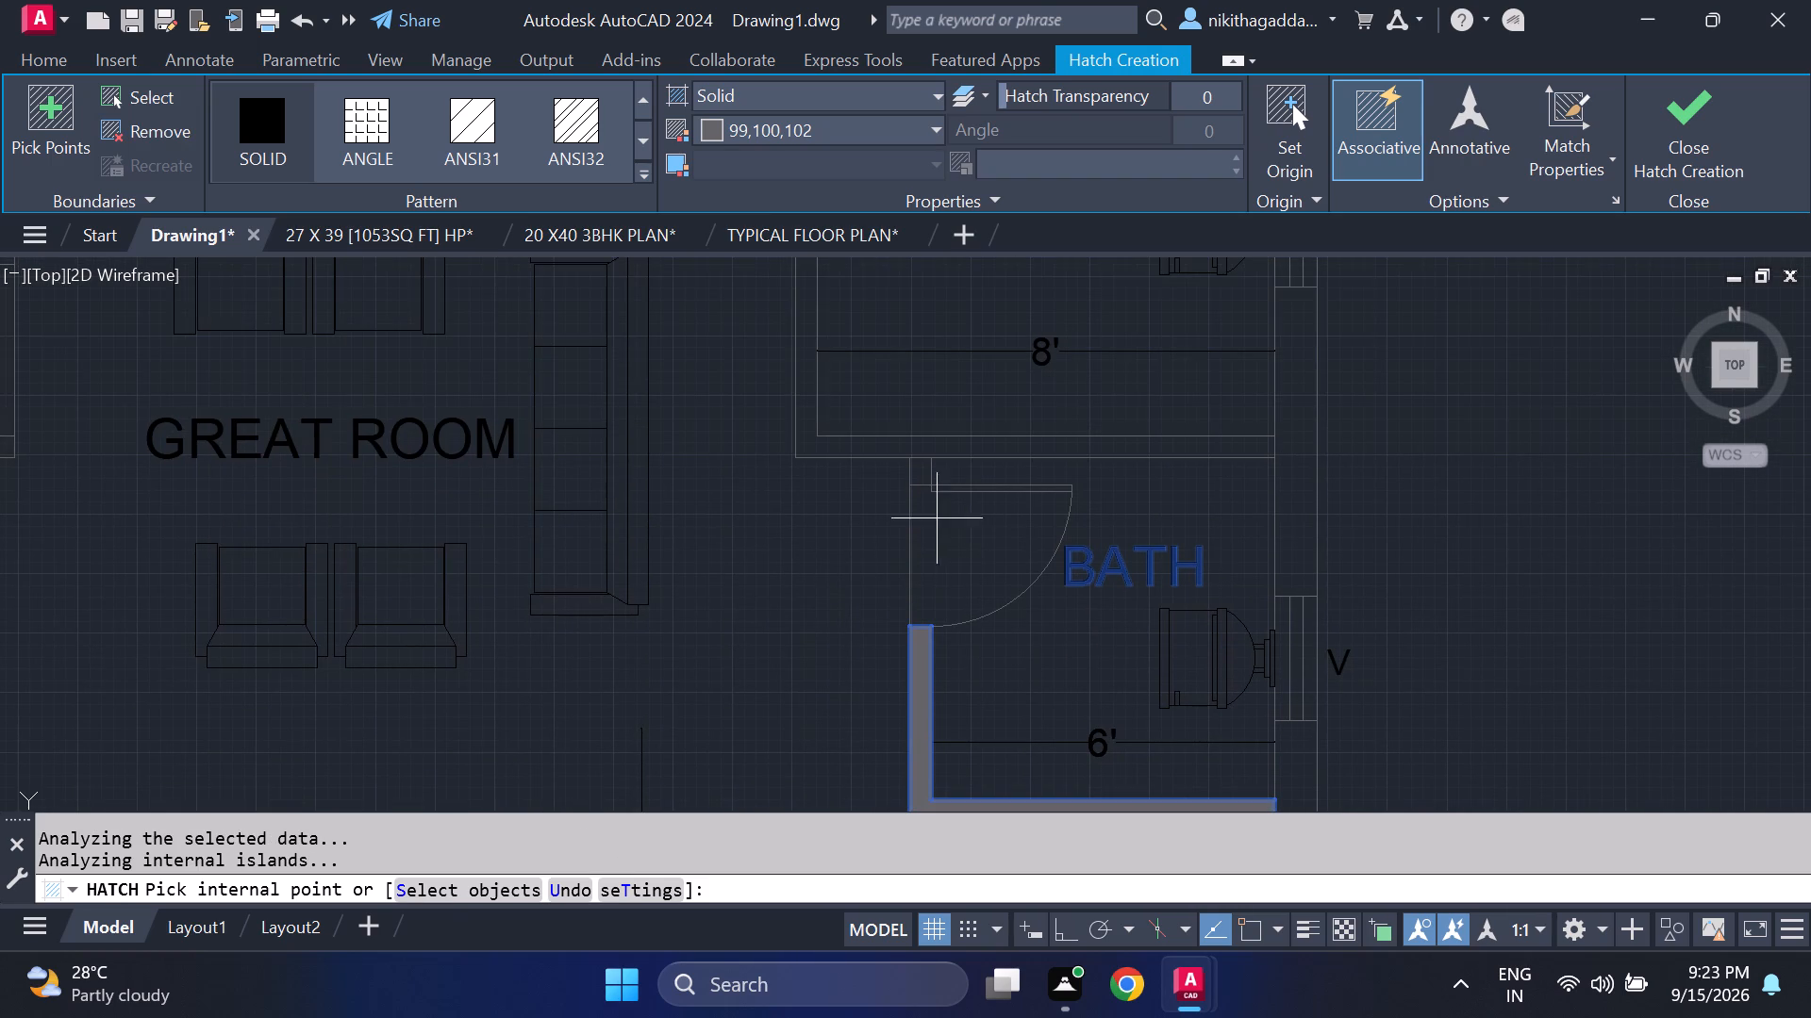
pyautogui.scroll(1, 926, 471)
pyautogui.click(926, 474)
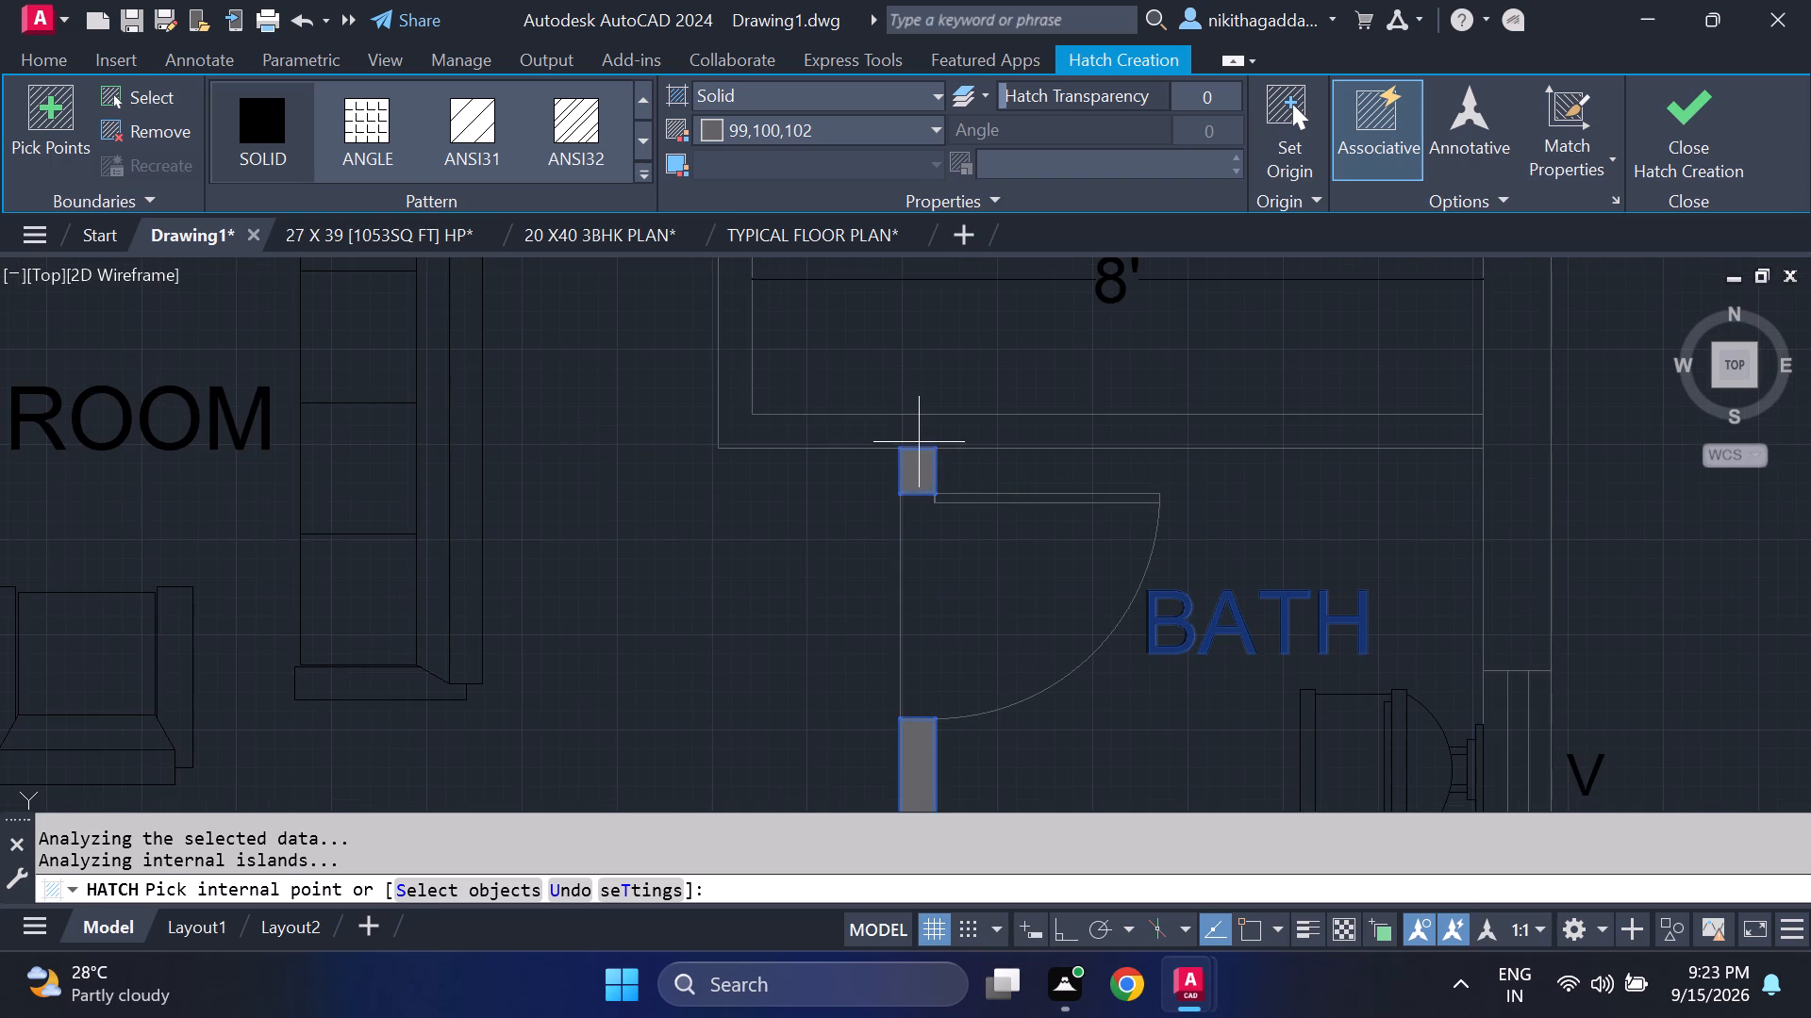
# Fill the east wall between the two bath vents and along the entrance, plus the south wall piece just west of the main door.
pyautogui.scroll(-4, 992, 436)
pyautogui.scroll(4, 992, 436)
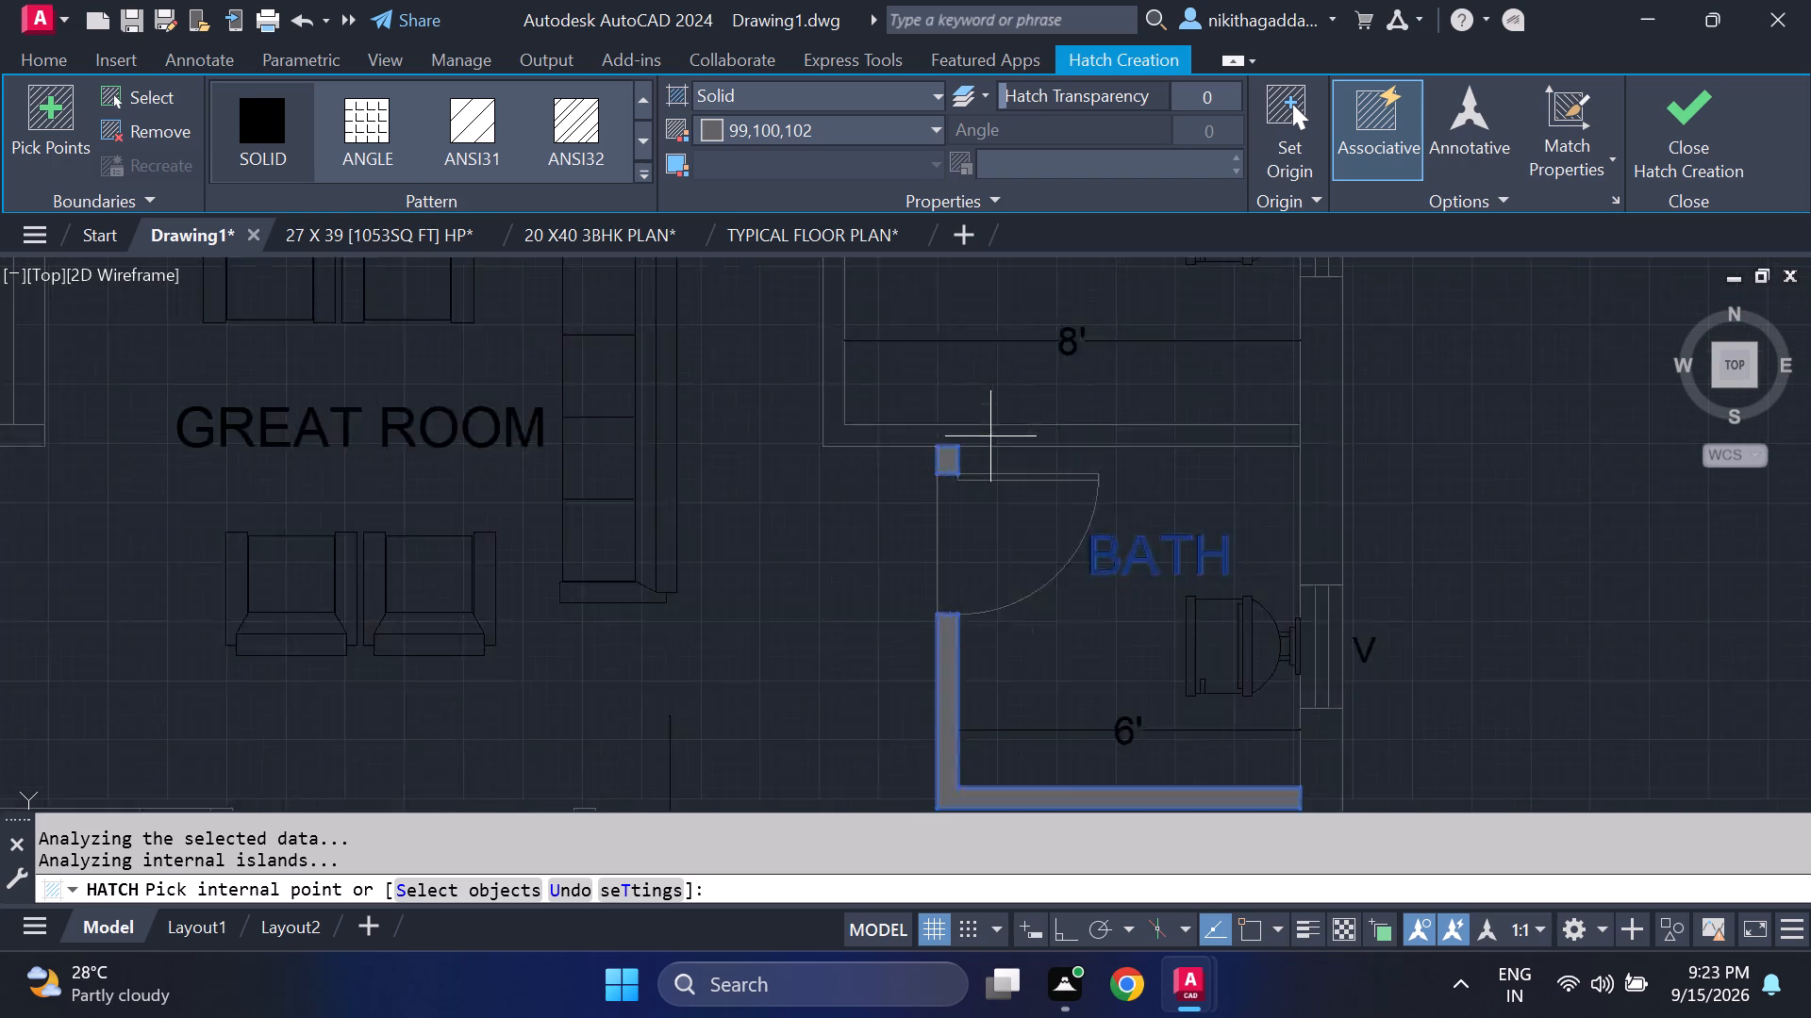
pyautogui.scroll(-3, 732, 441)
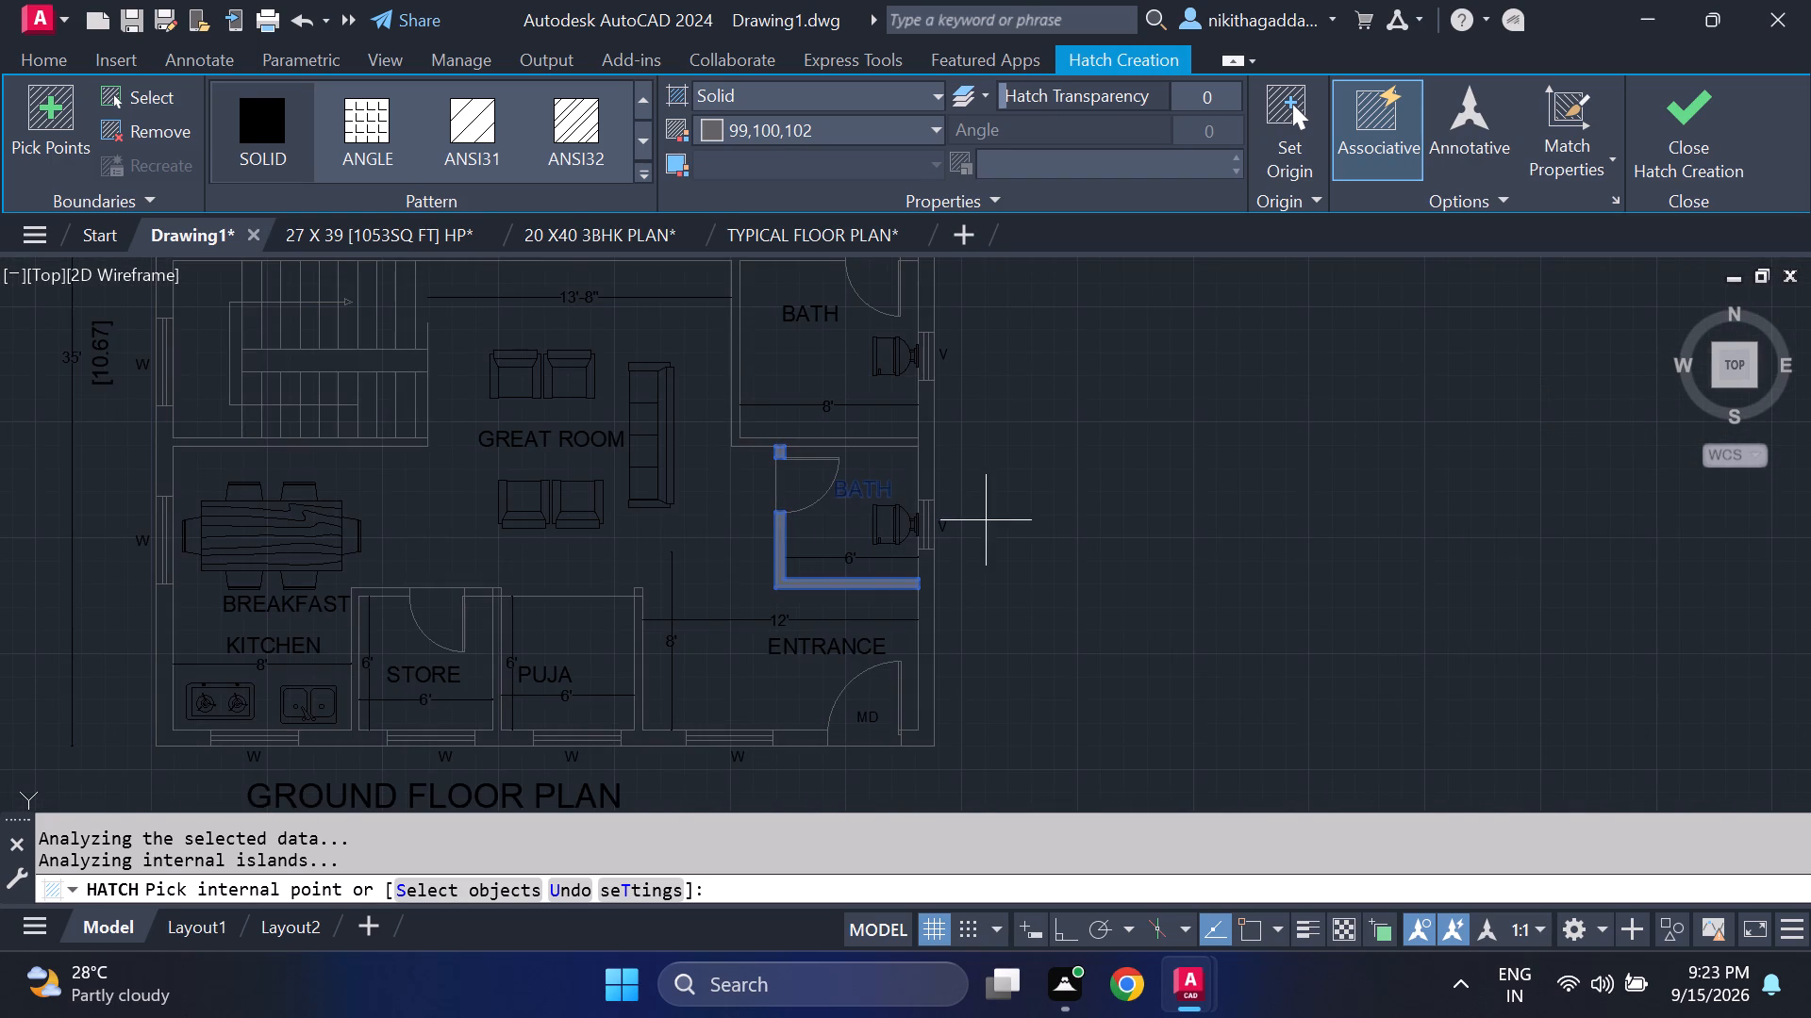
pyautogui.click(926, 438)
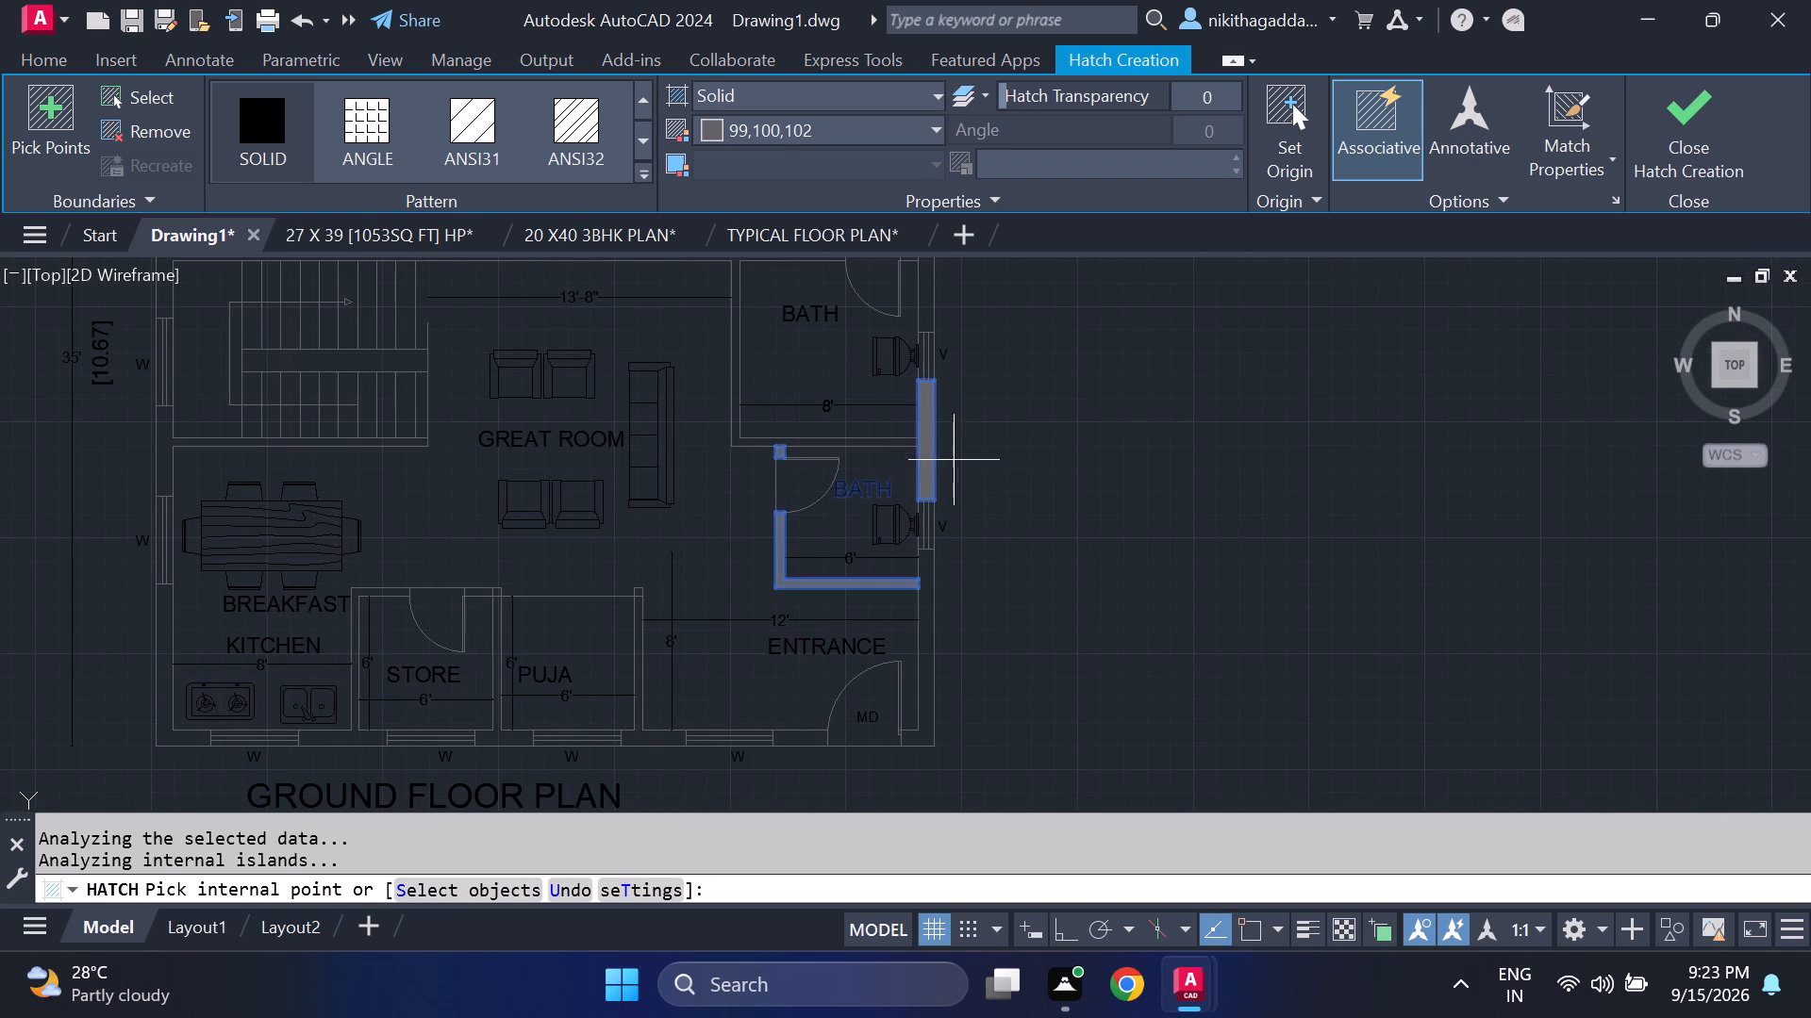
pyautogui.click(930, 635)
pyautogui.click(803, 741)
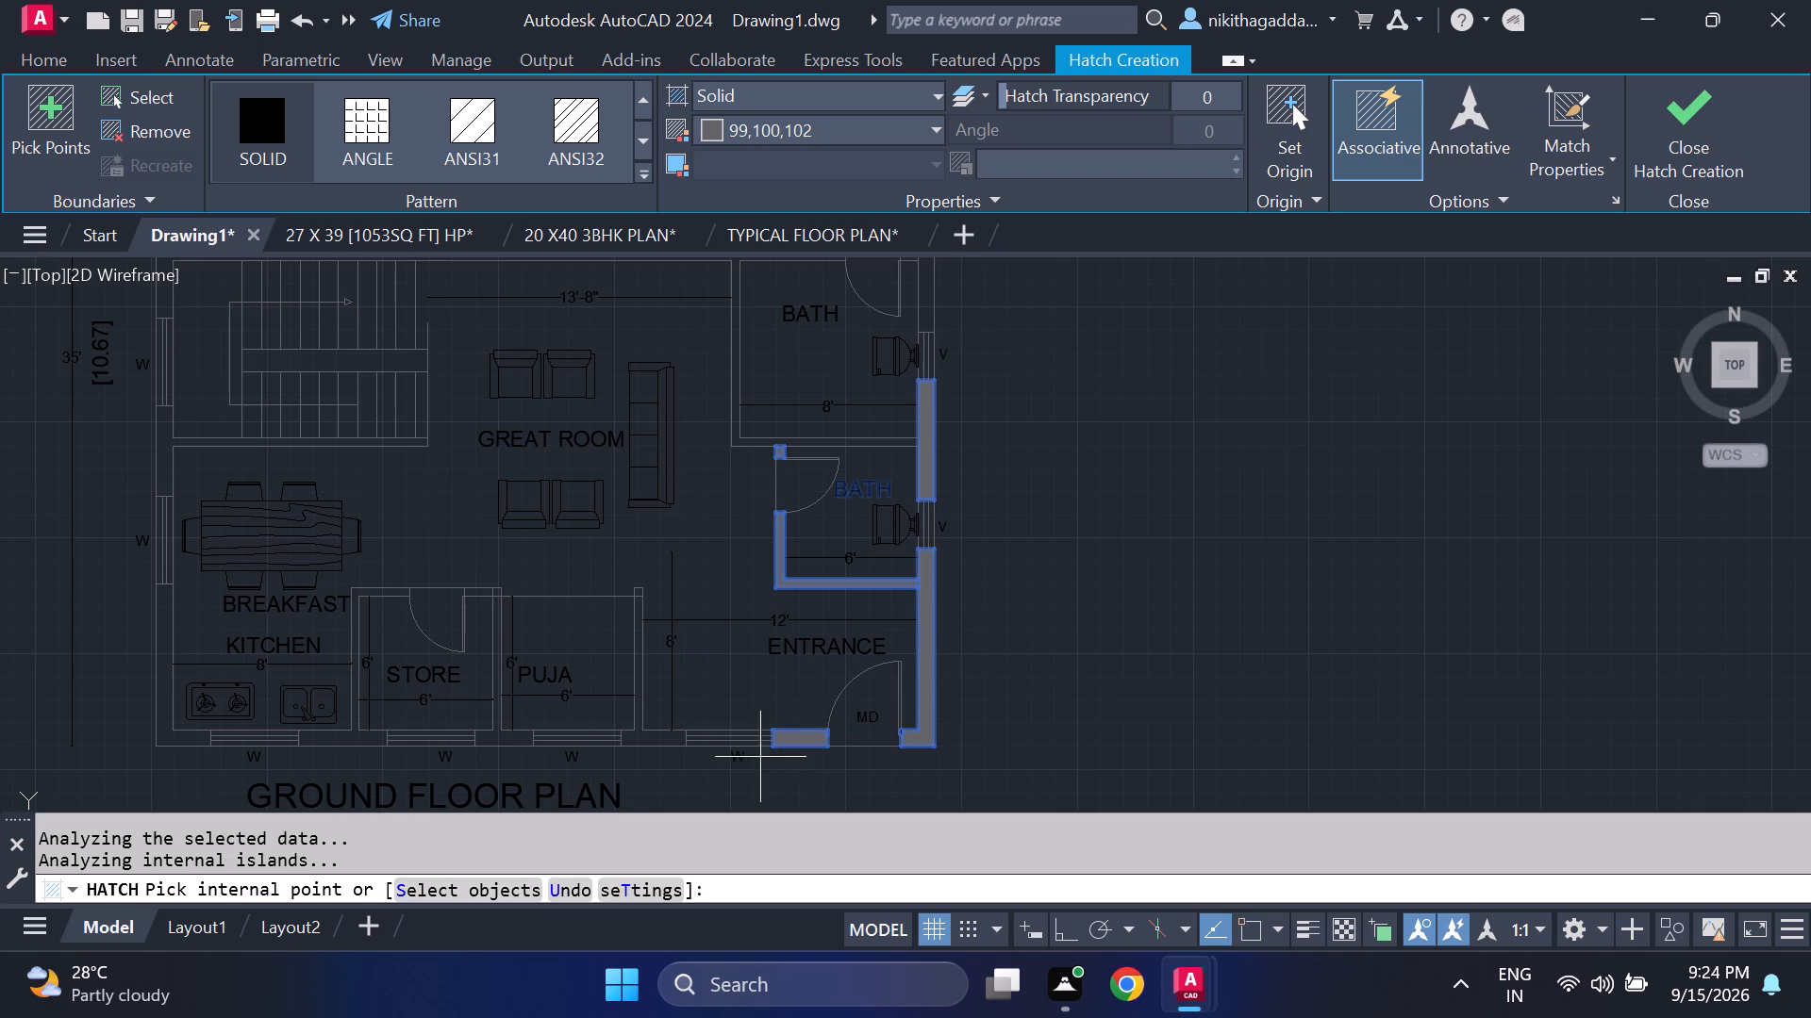
# Fill the wall between the puja room and the entrance, including its north end and the adjoining south wall piece.
pyautogui.click(660, 735)
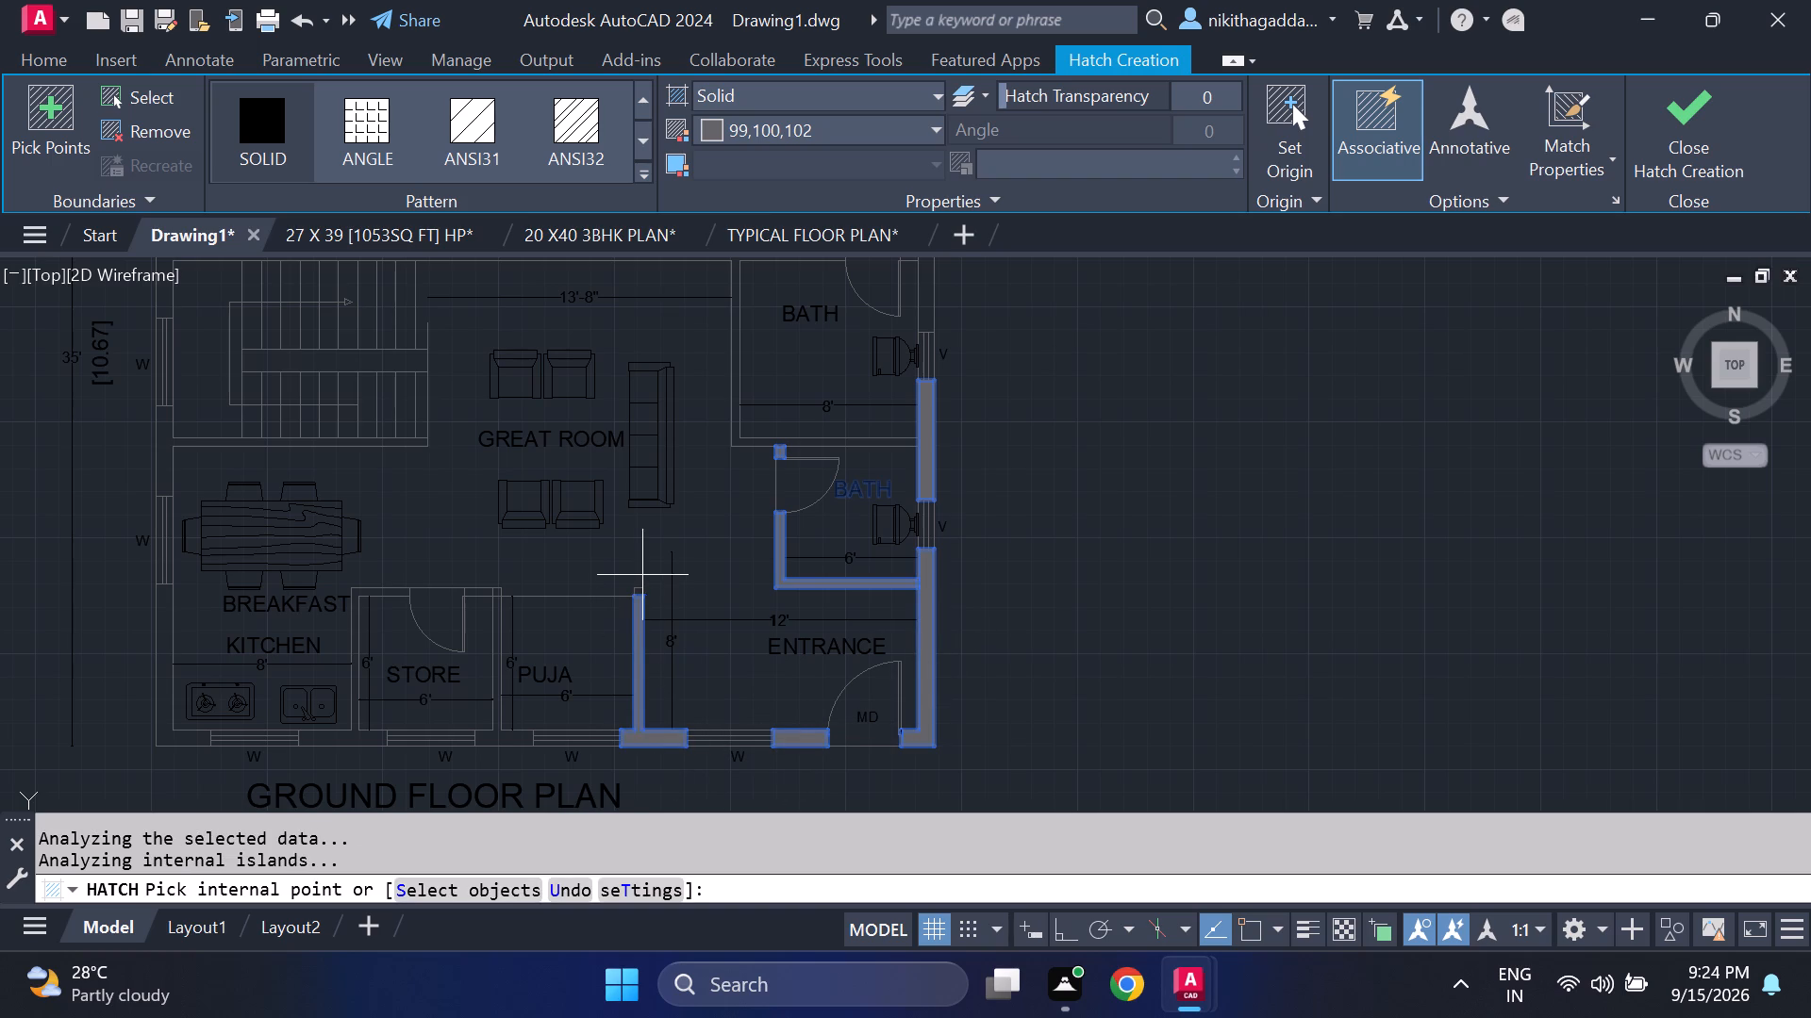
pyautogui.scroll(5, 640, 573)
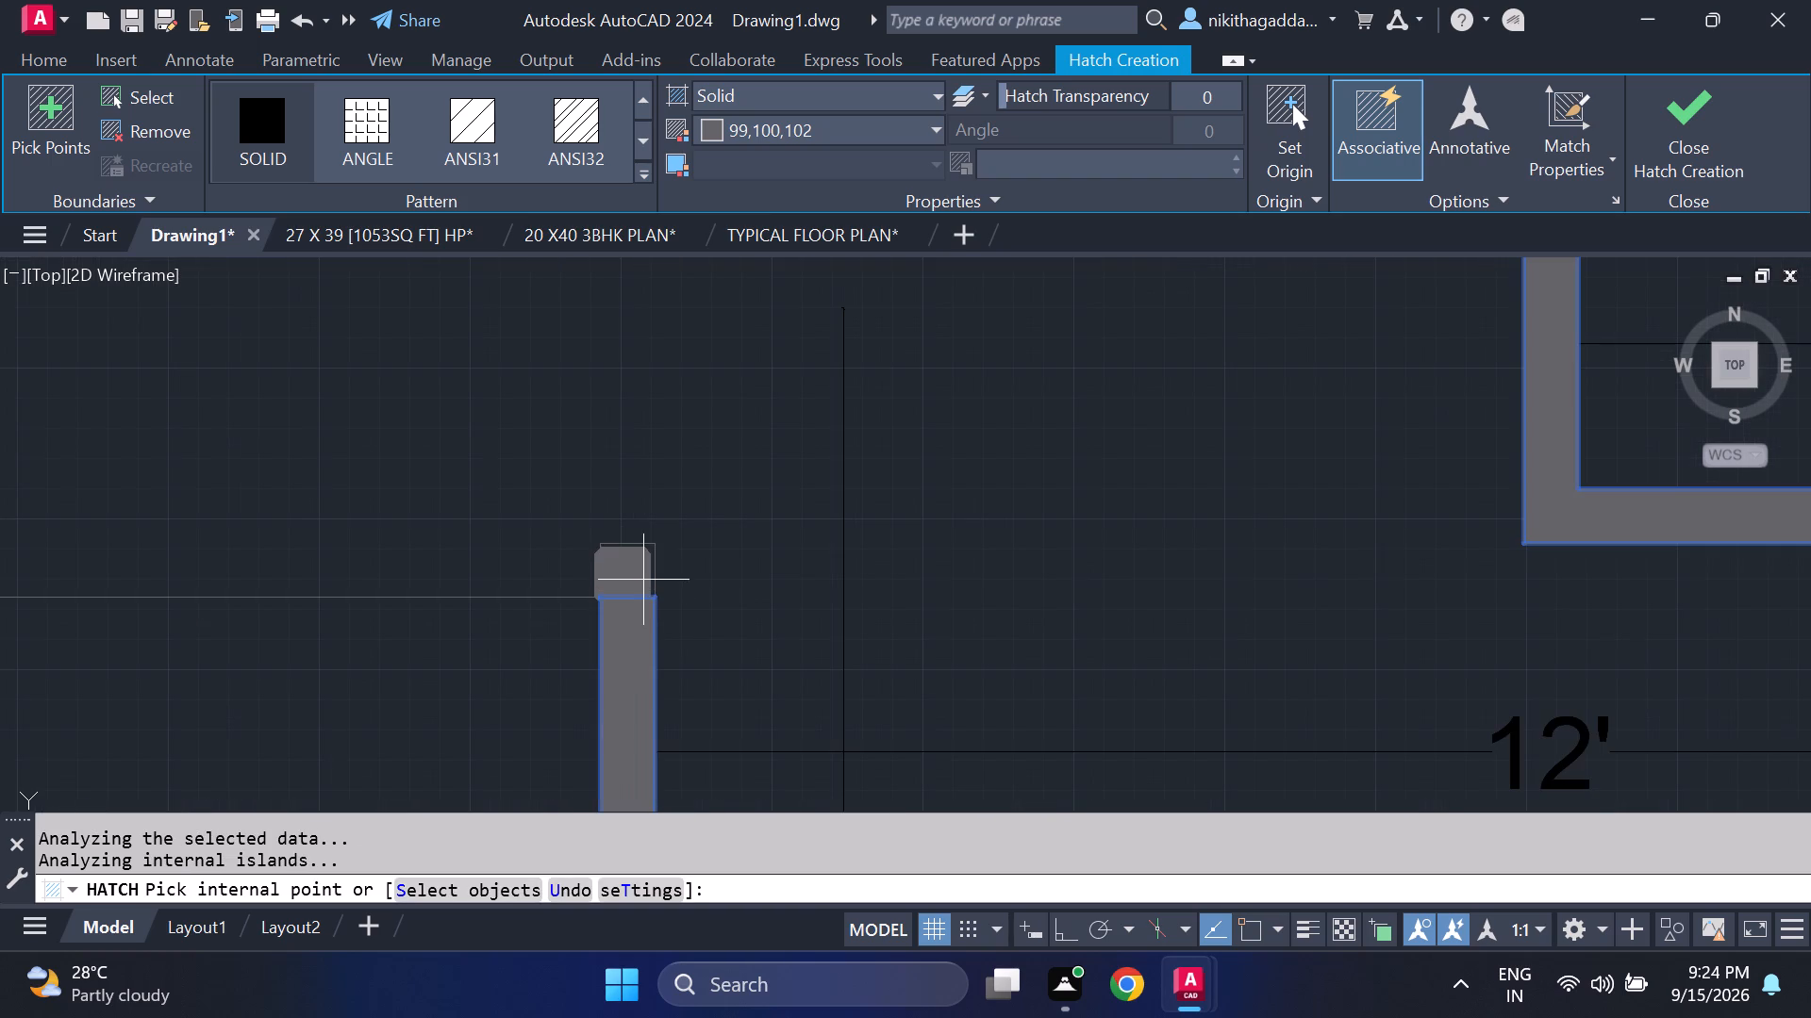
pyautogui.click(648, 571)
# Fill the store's east and west walls with their adjoining south wall pieces, plus the north wall pieces on both sides of its door.
pyautogui.scroll(-4, 575, 614)
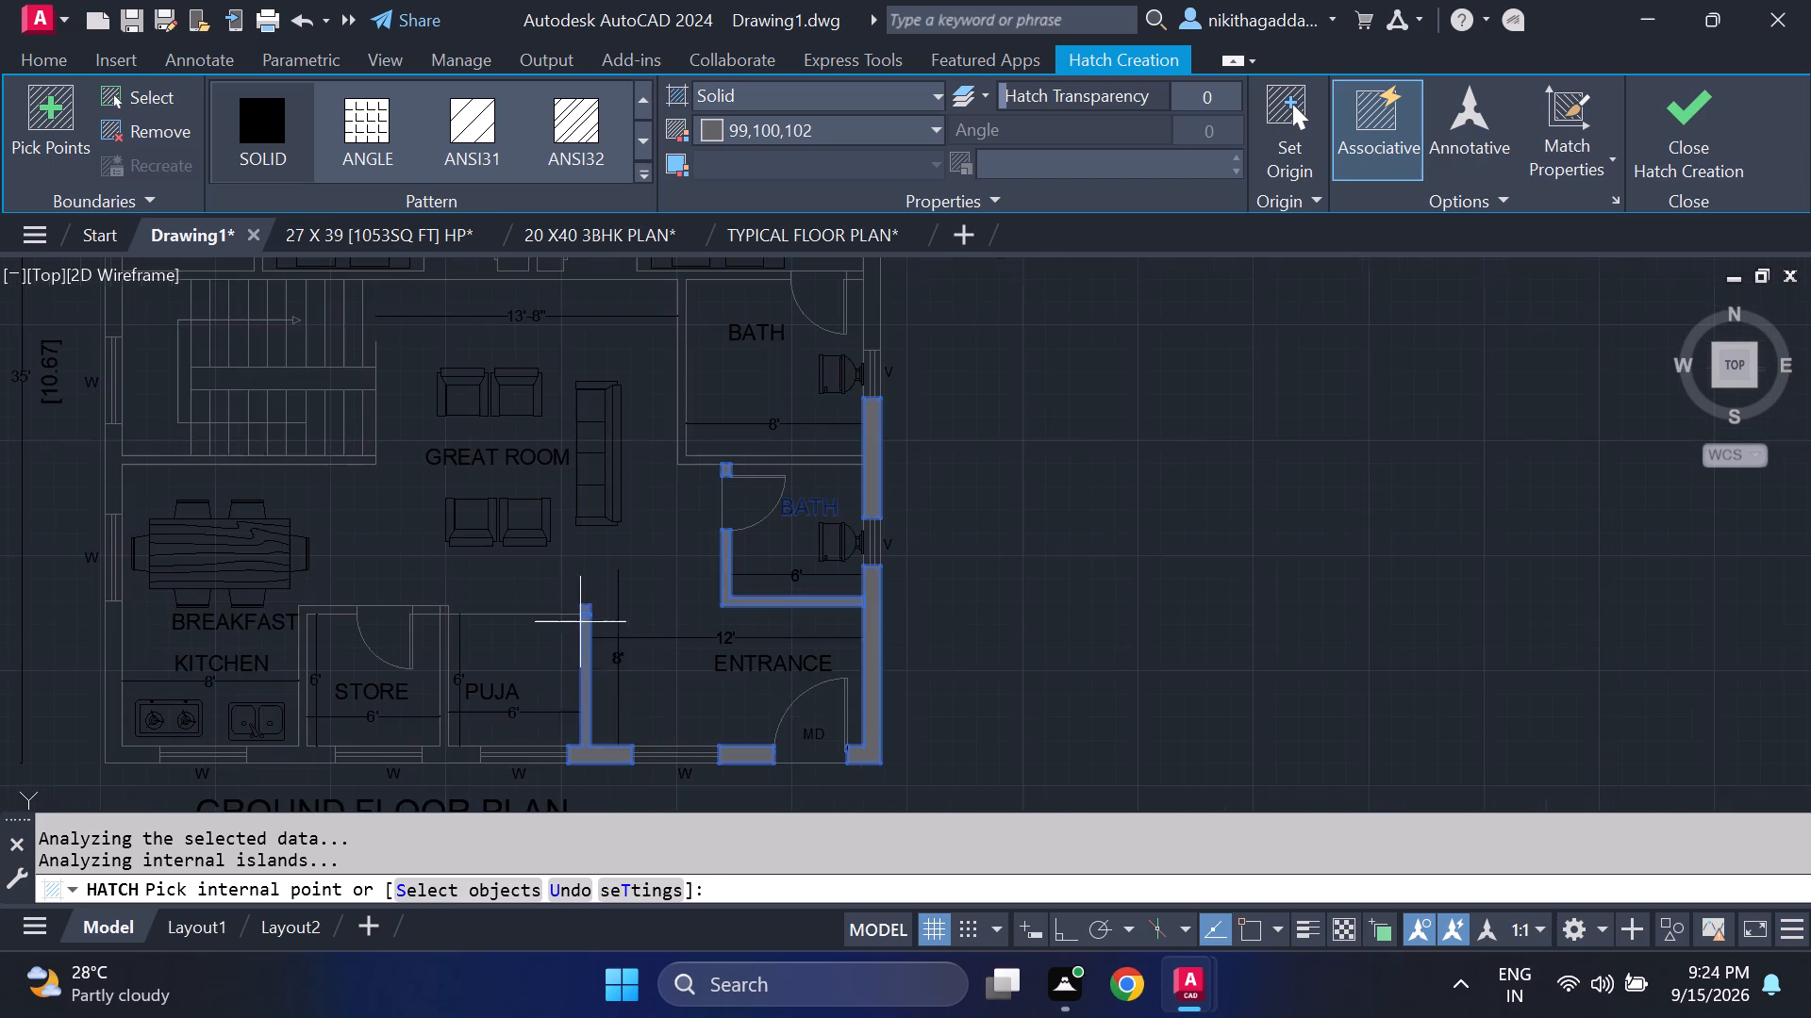
pyautogui.scroll(1, 470, 763)
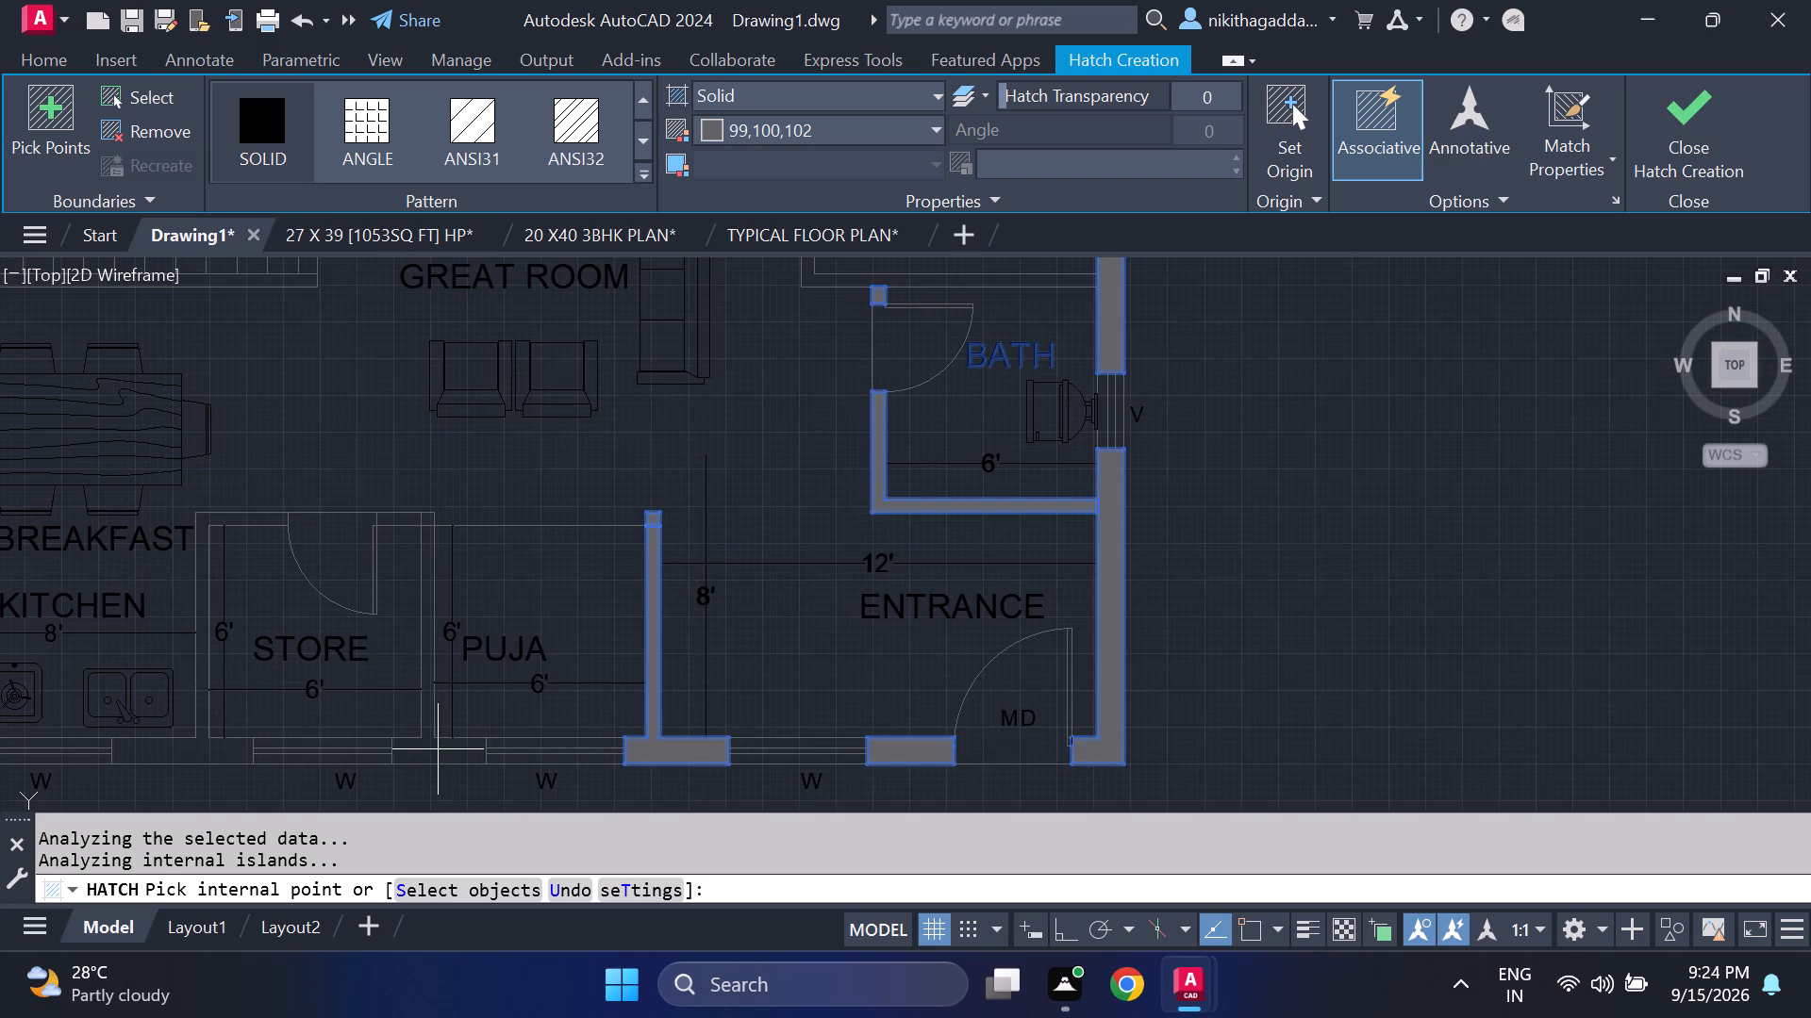
pyautogui.click(431, 749)
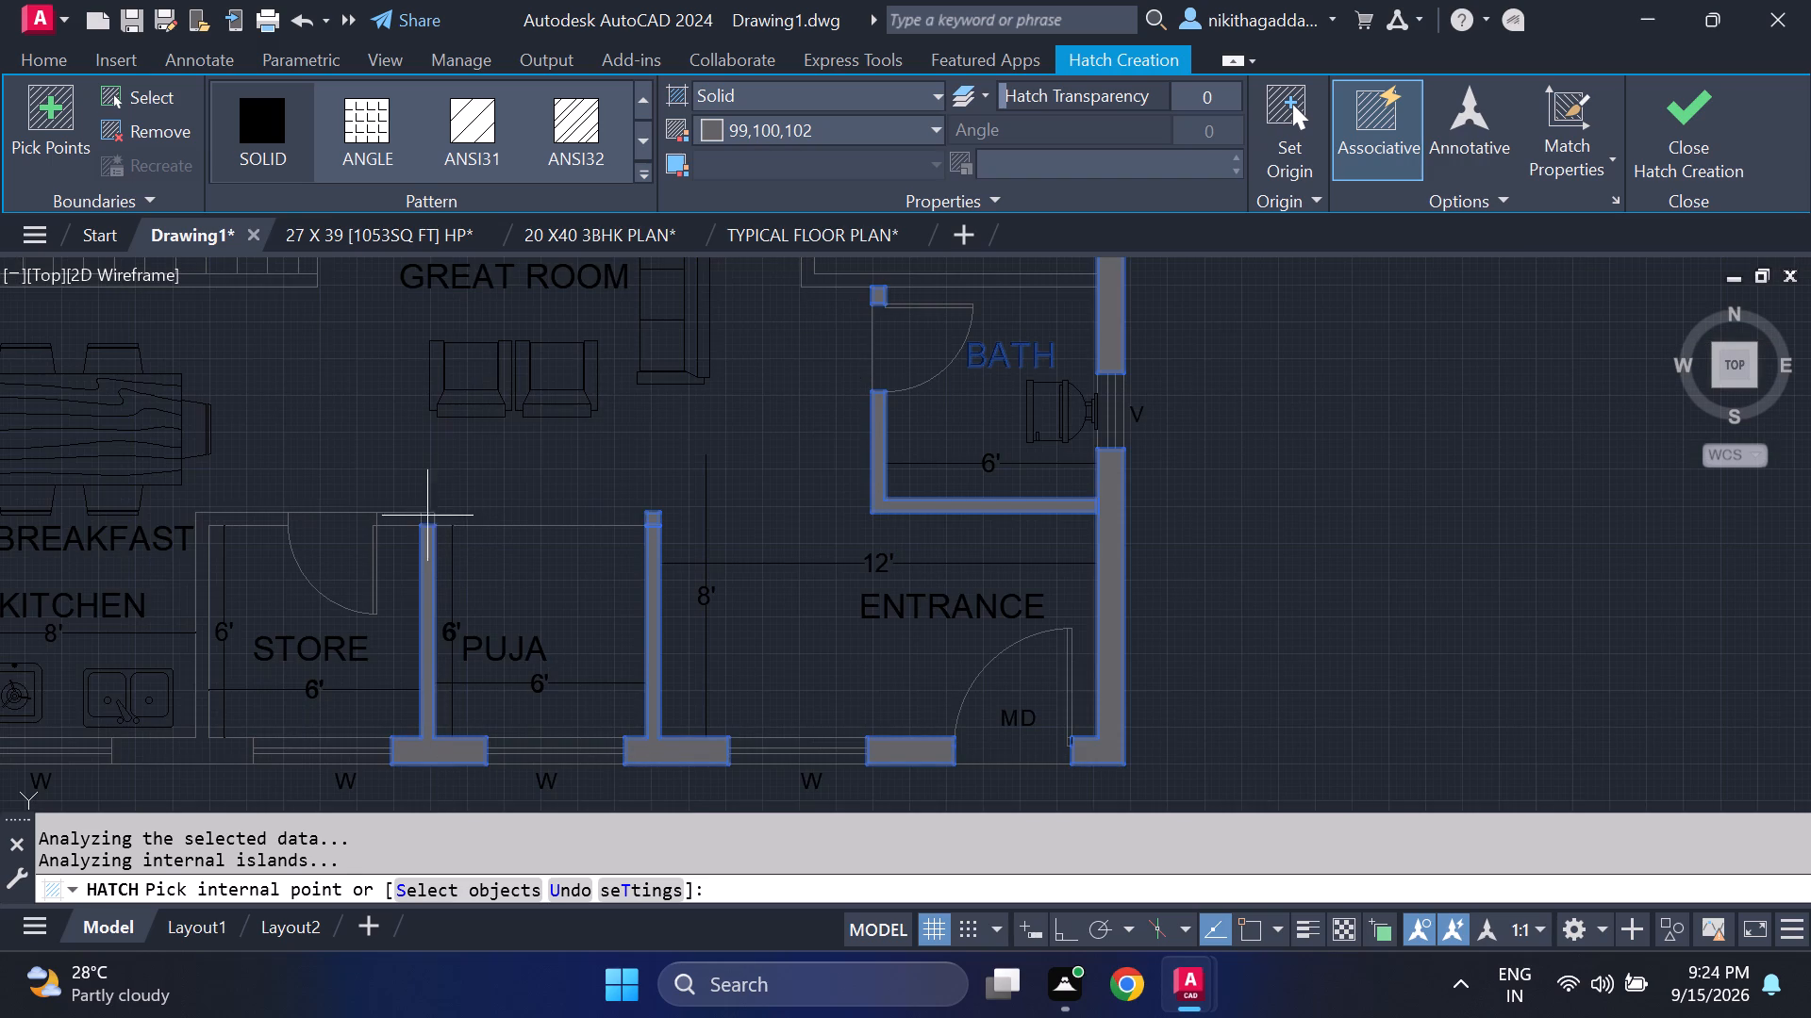
pyautogui.click(428, 523)
pyautogui.click(406, 520)
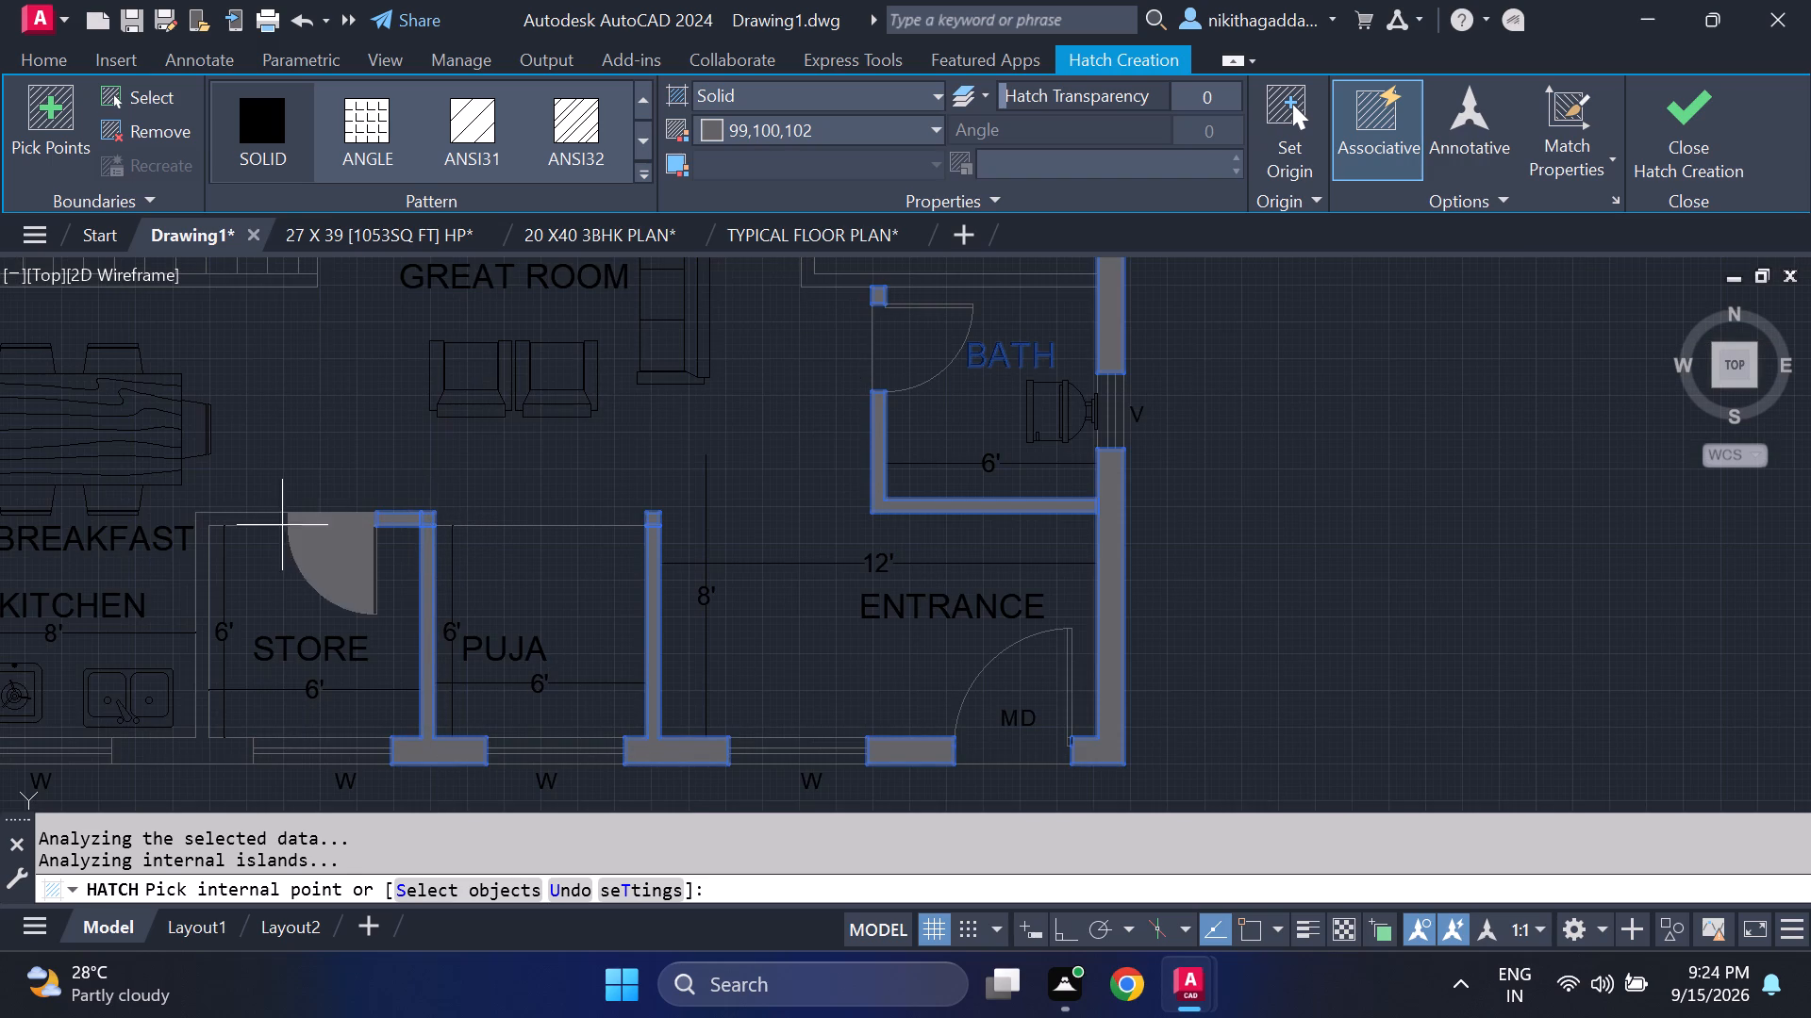
pyautogui.click(238, 518)
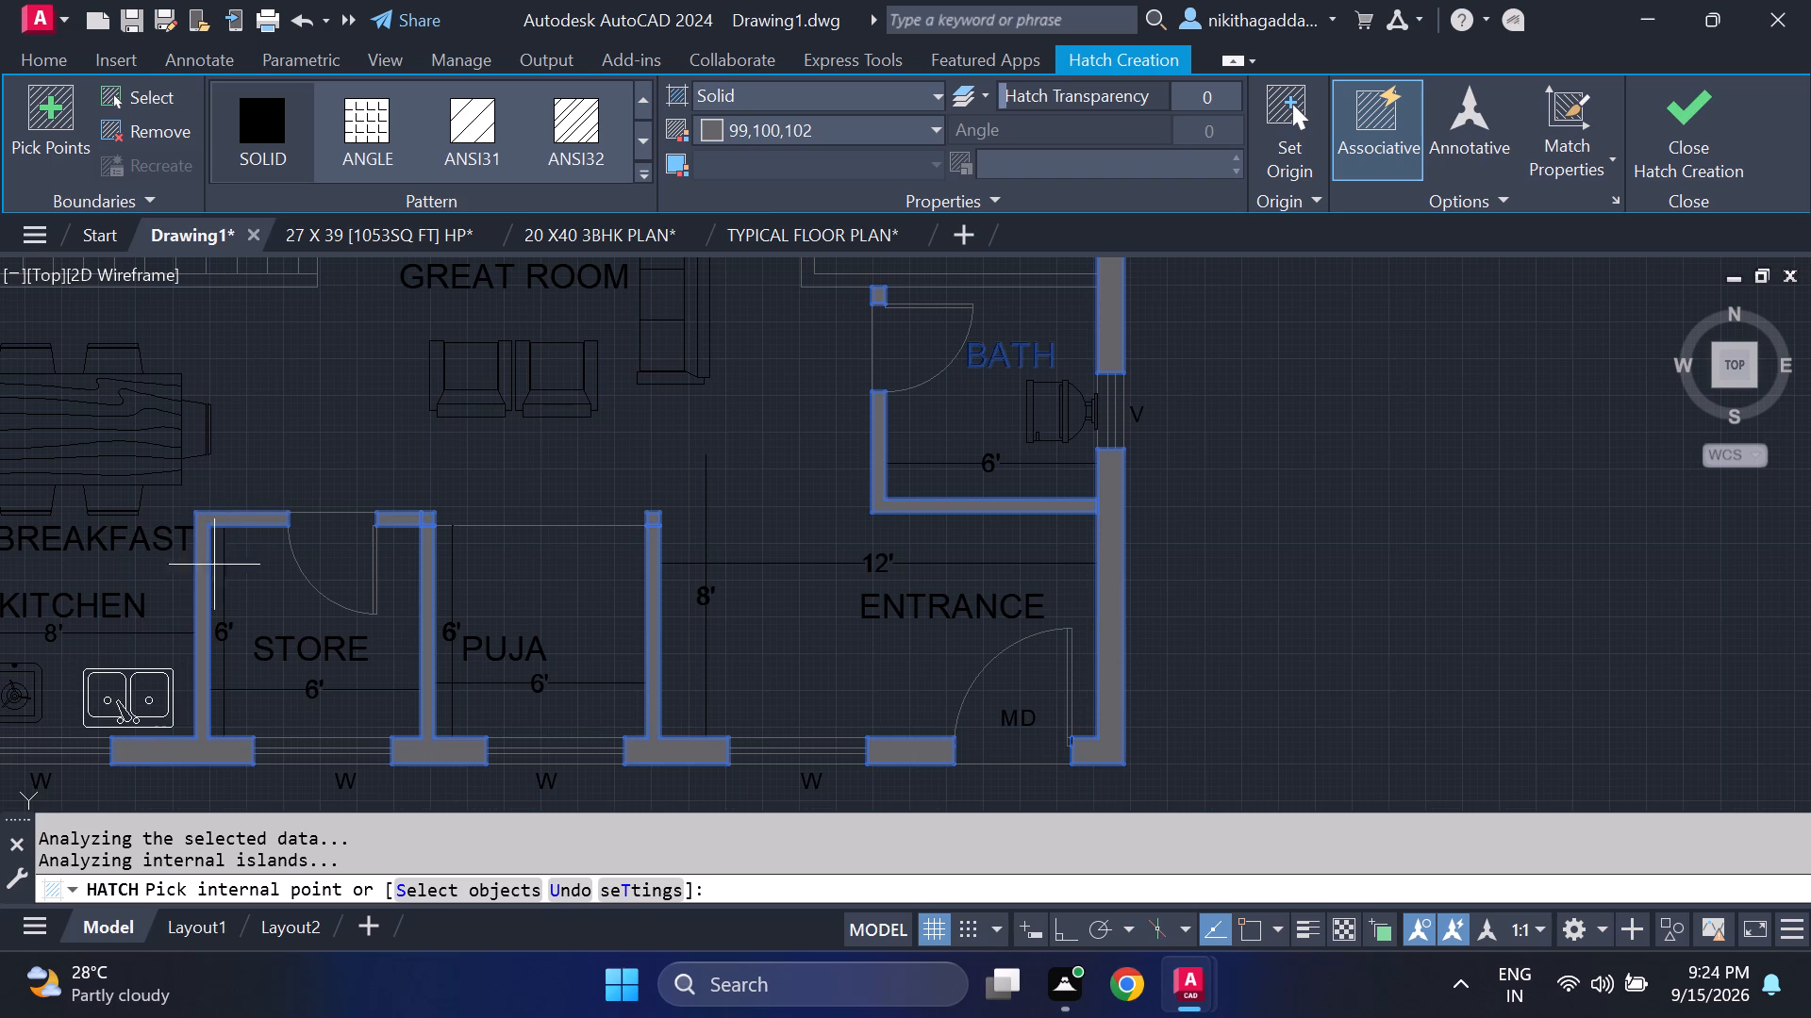
pyautogui.moveTo(404, 568); pyautogui.dragTo(897, 455, button='middle')
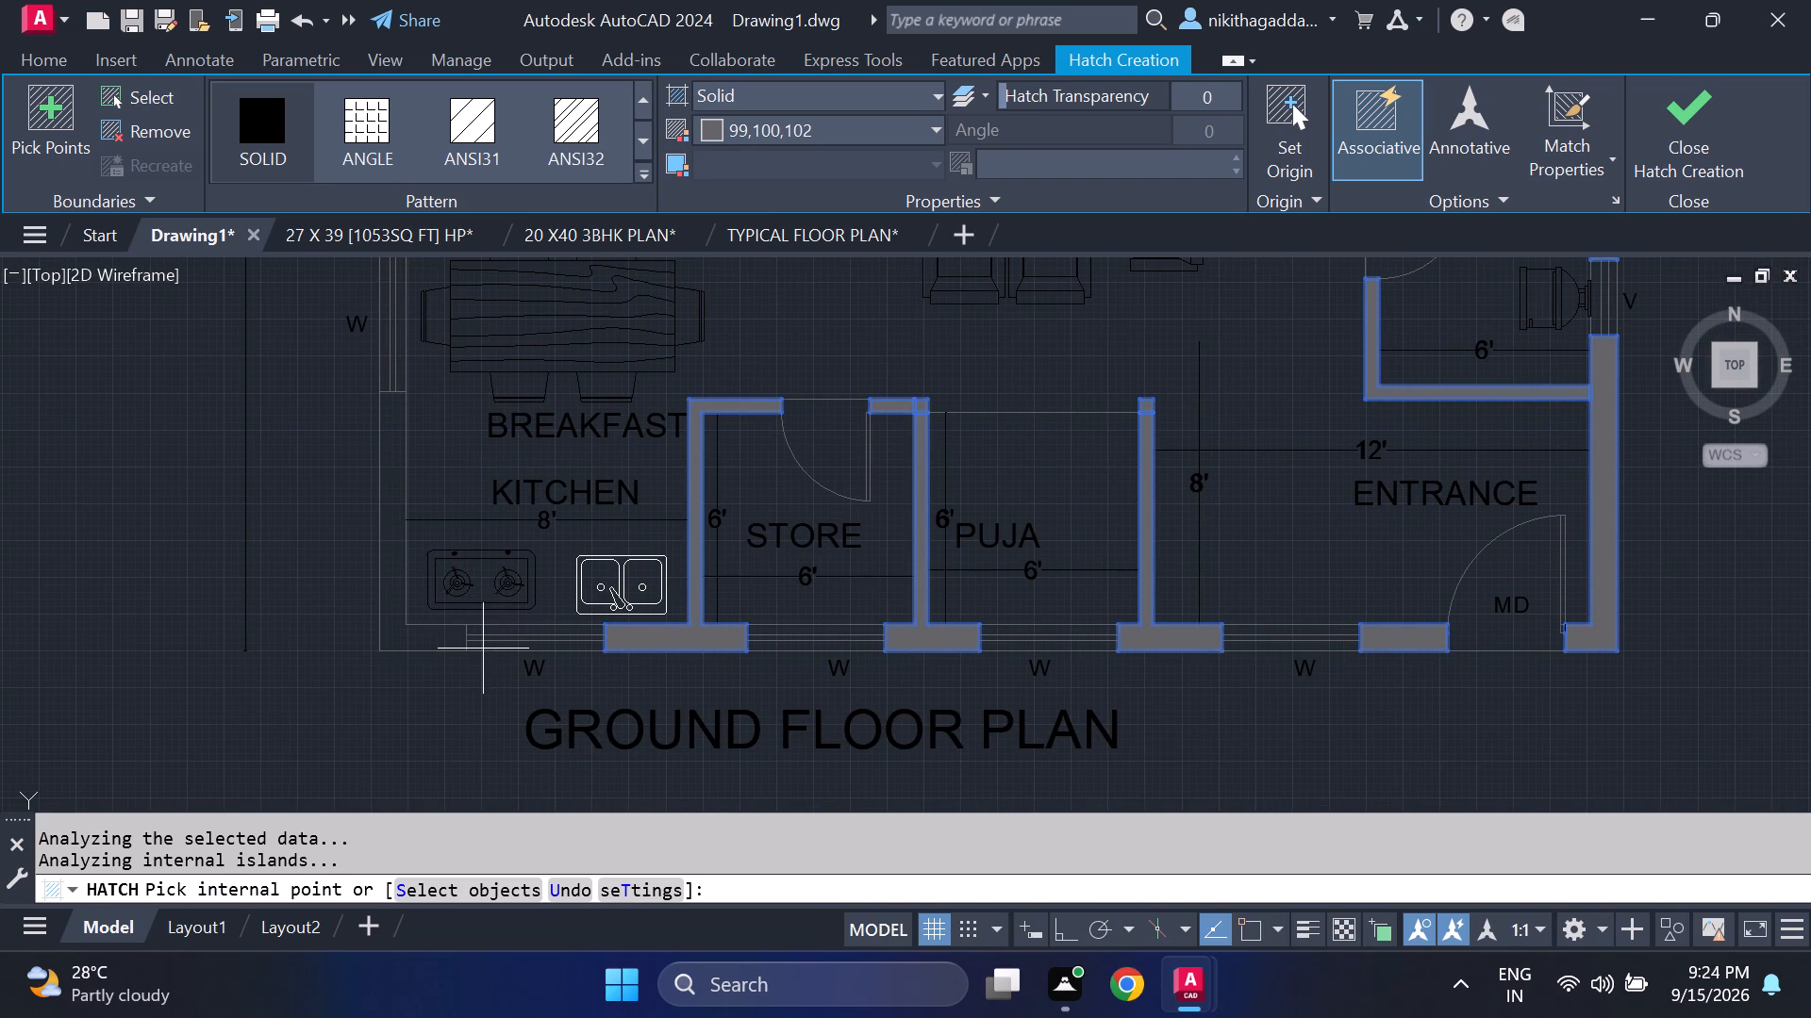
# Fill the kitchen's lower-left exterior wall corner and the wall between the staircase and breakfast area with the solid hatch.
pyautogui.click(422, 640)
pyautogui.scroll(-2, 266, 550)
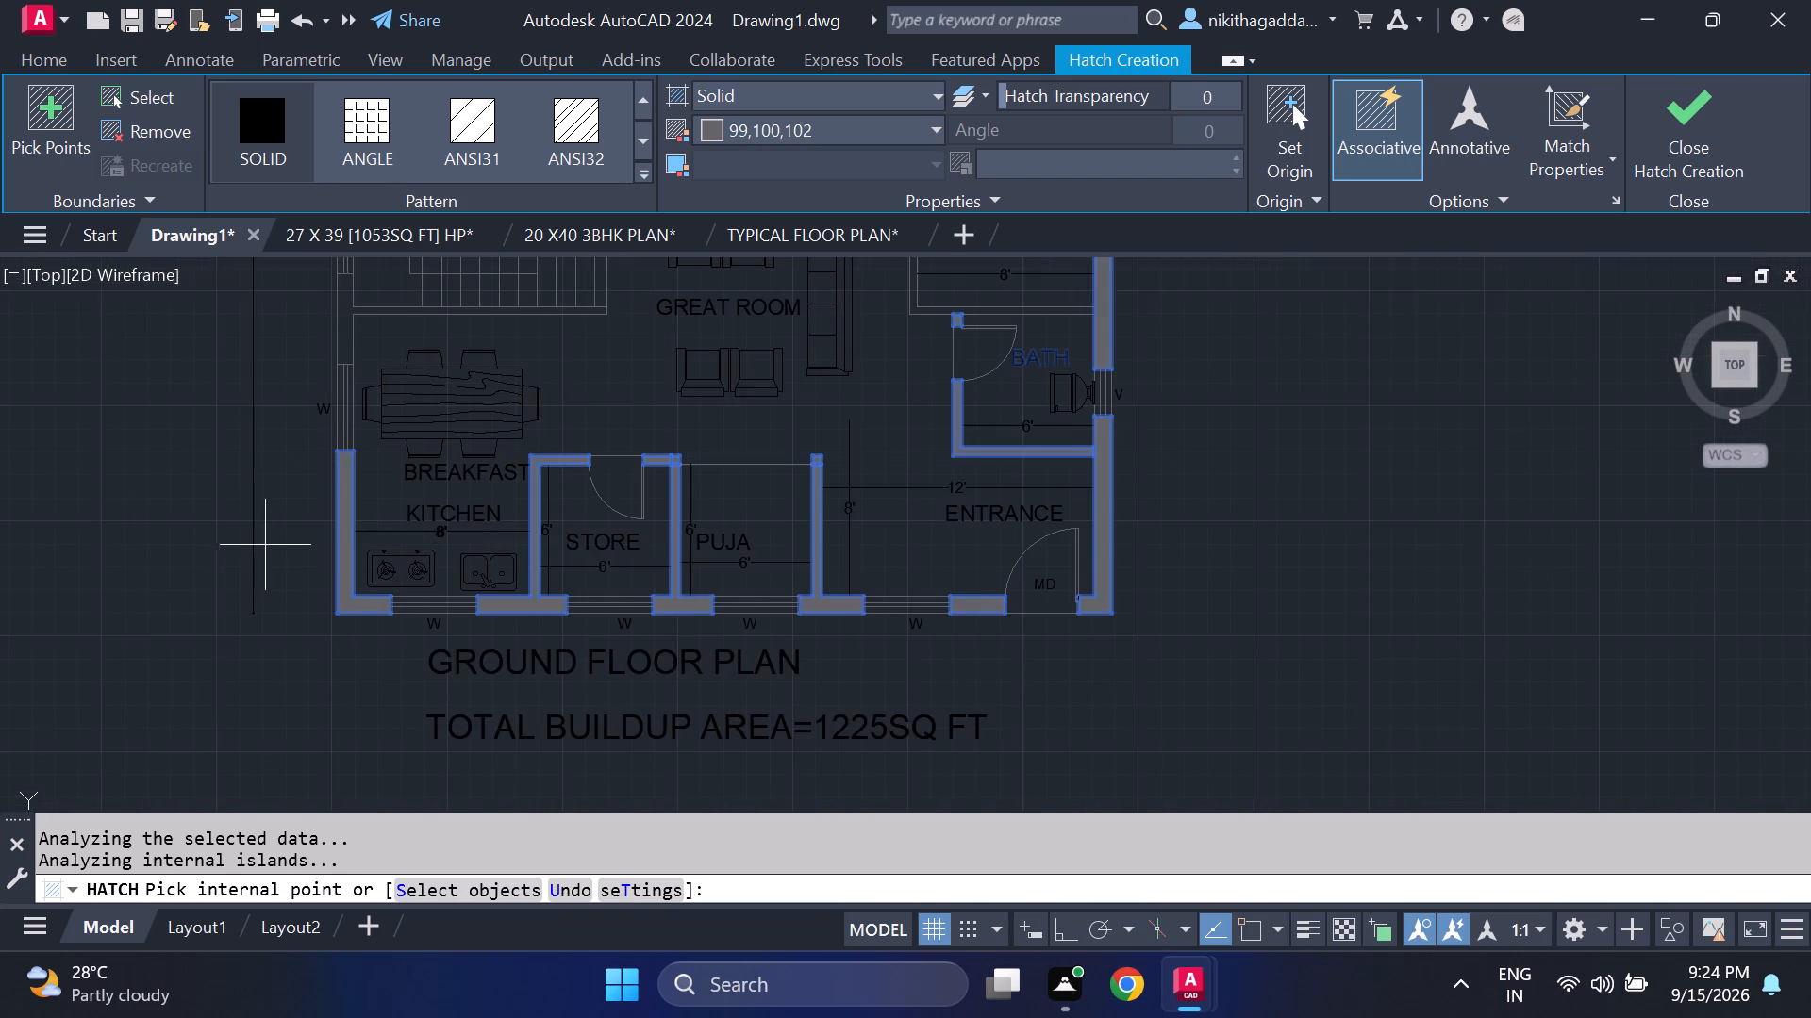
pyautogui.moveTo(264, 539); pyautogui.dragTo(291, 720, button='middle')
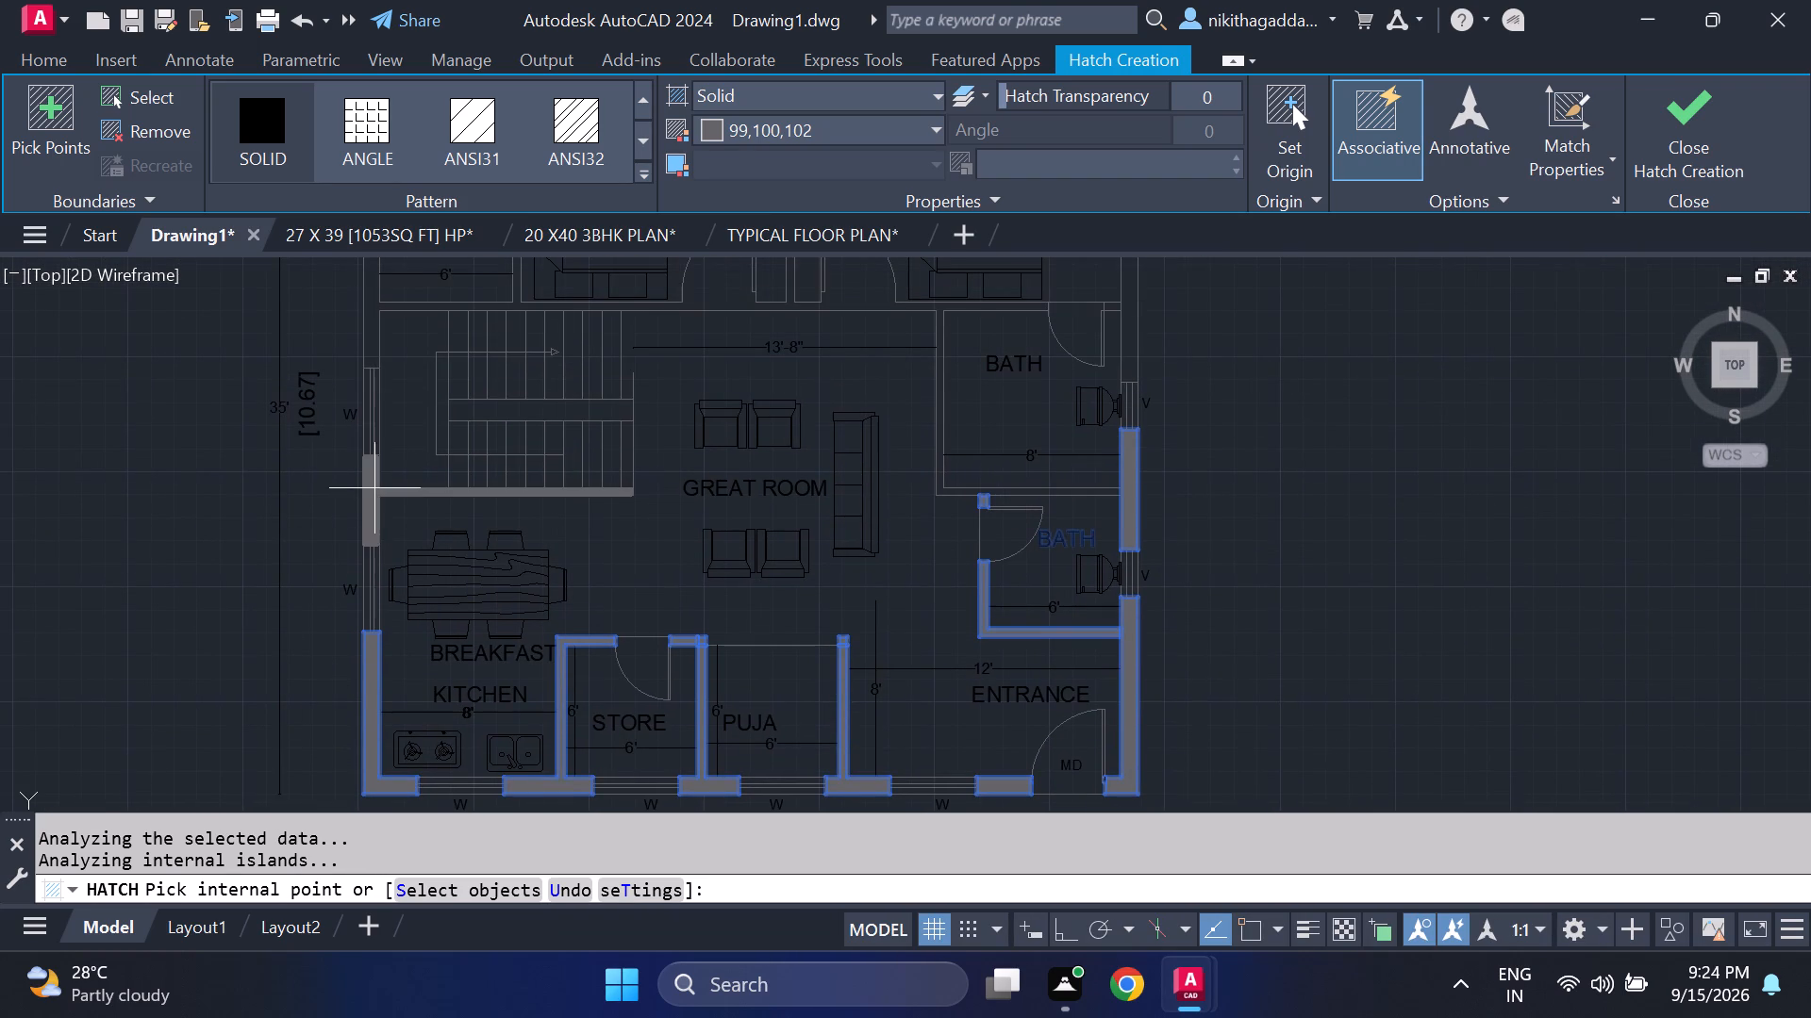
pyautogui.click(372, 487)
# Fill the exterior wall wrapping the kid's bedroom's upper-right corner, down to the upper bath's ventilator, with the solid hatch.
pyautogui.moveTo(236, 502); pyautogui.dragTo(242, 709, button='middle')
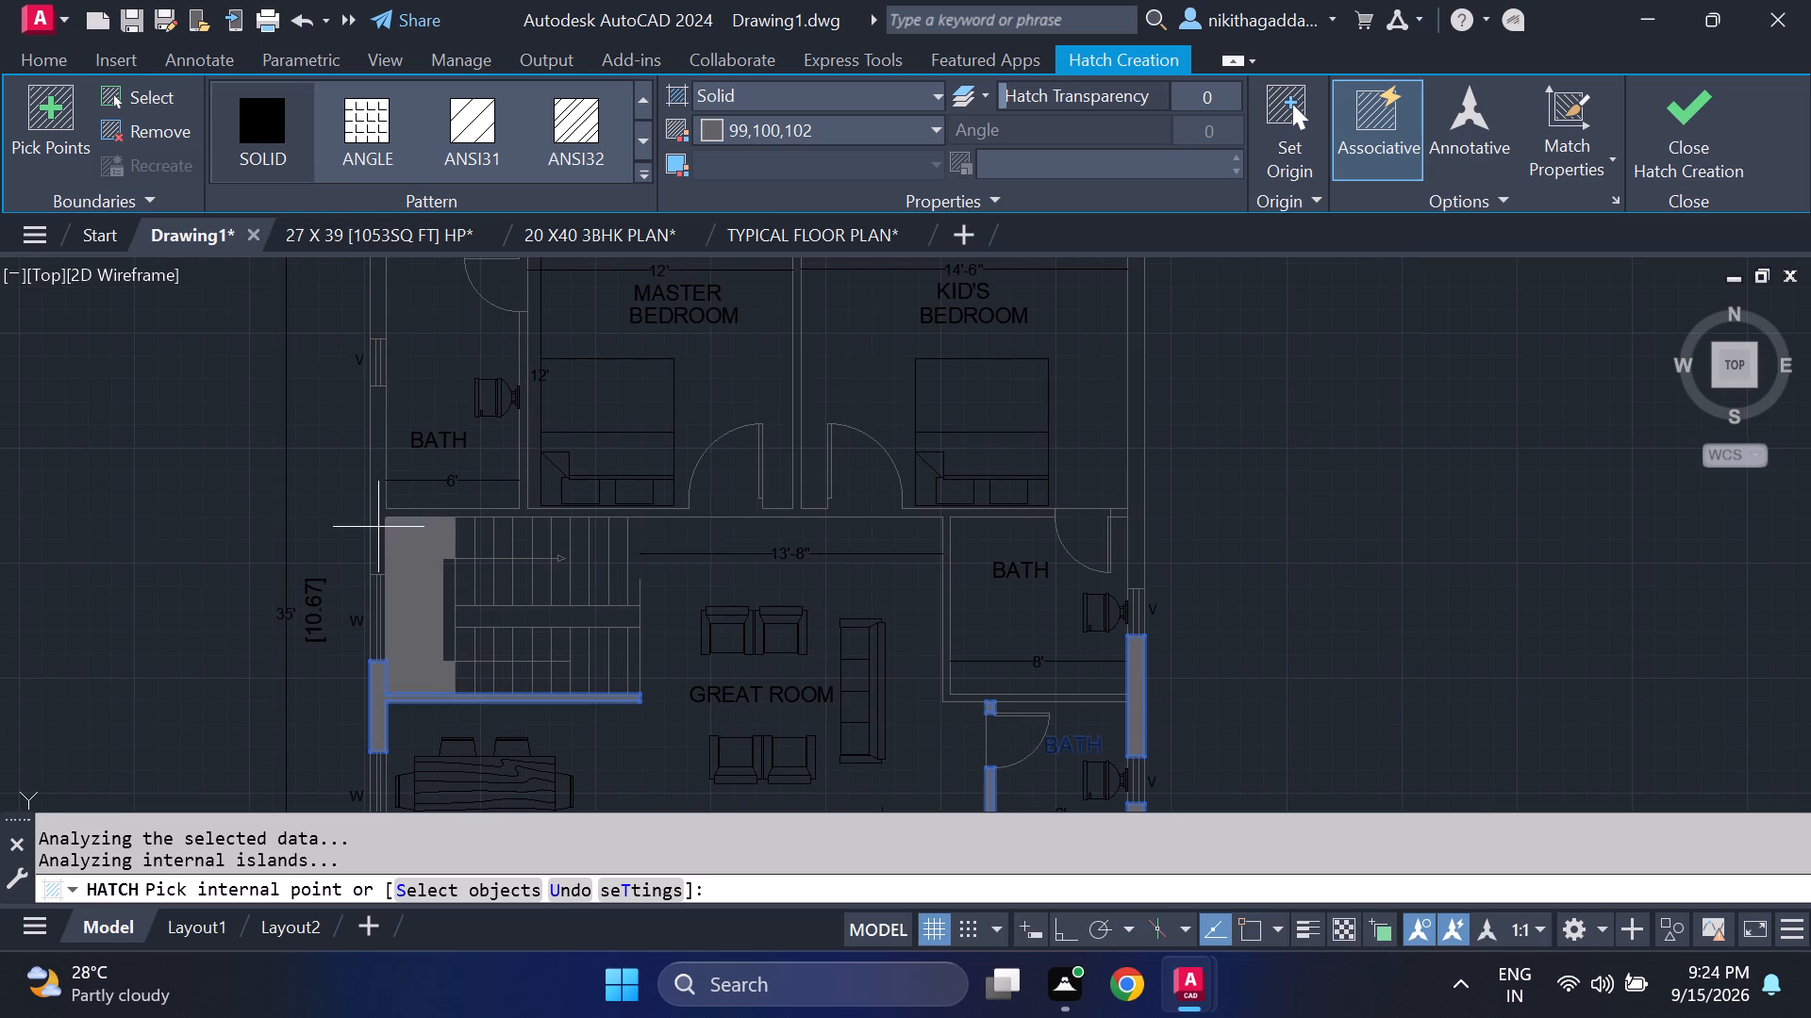
pyautogui.scroll(2, 381, 471)
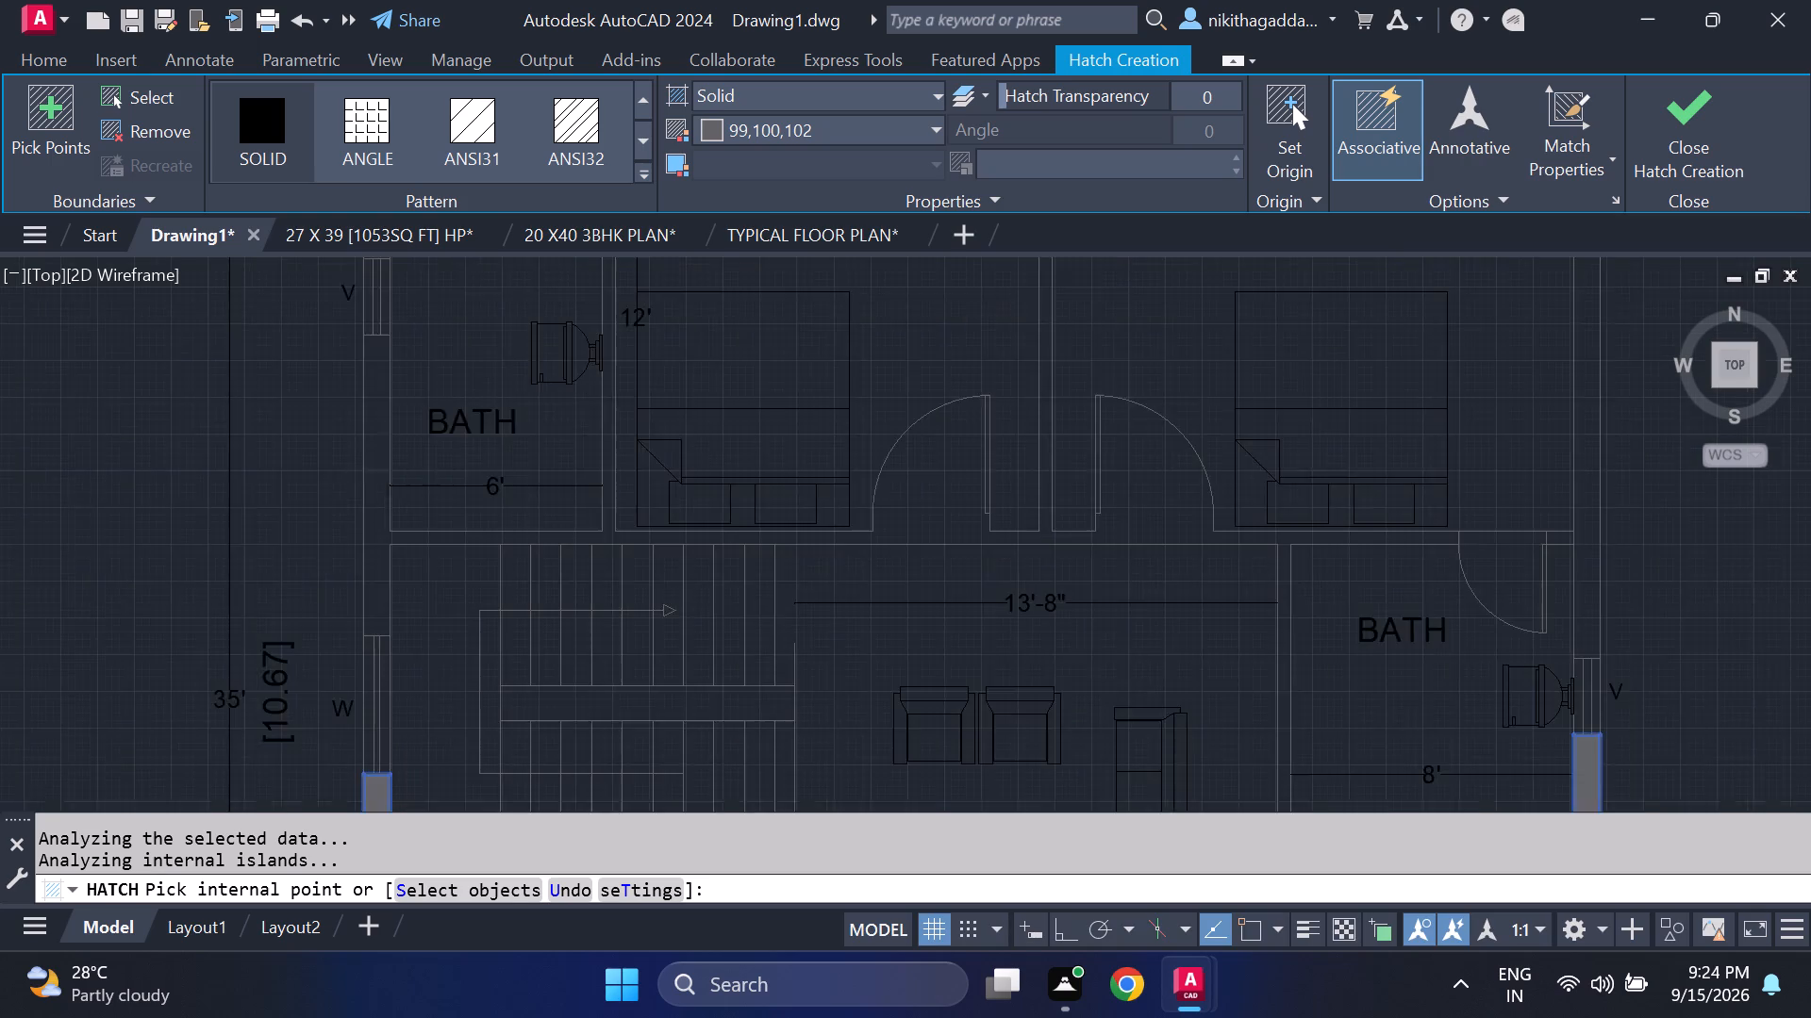
pyautogui.scroll(1, 381, 474)
pyautogui.scroll(-3, 430, 562)
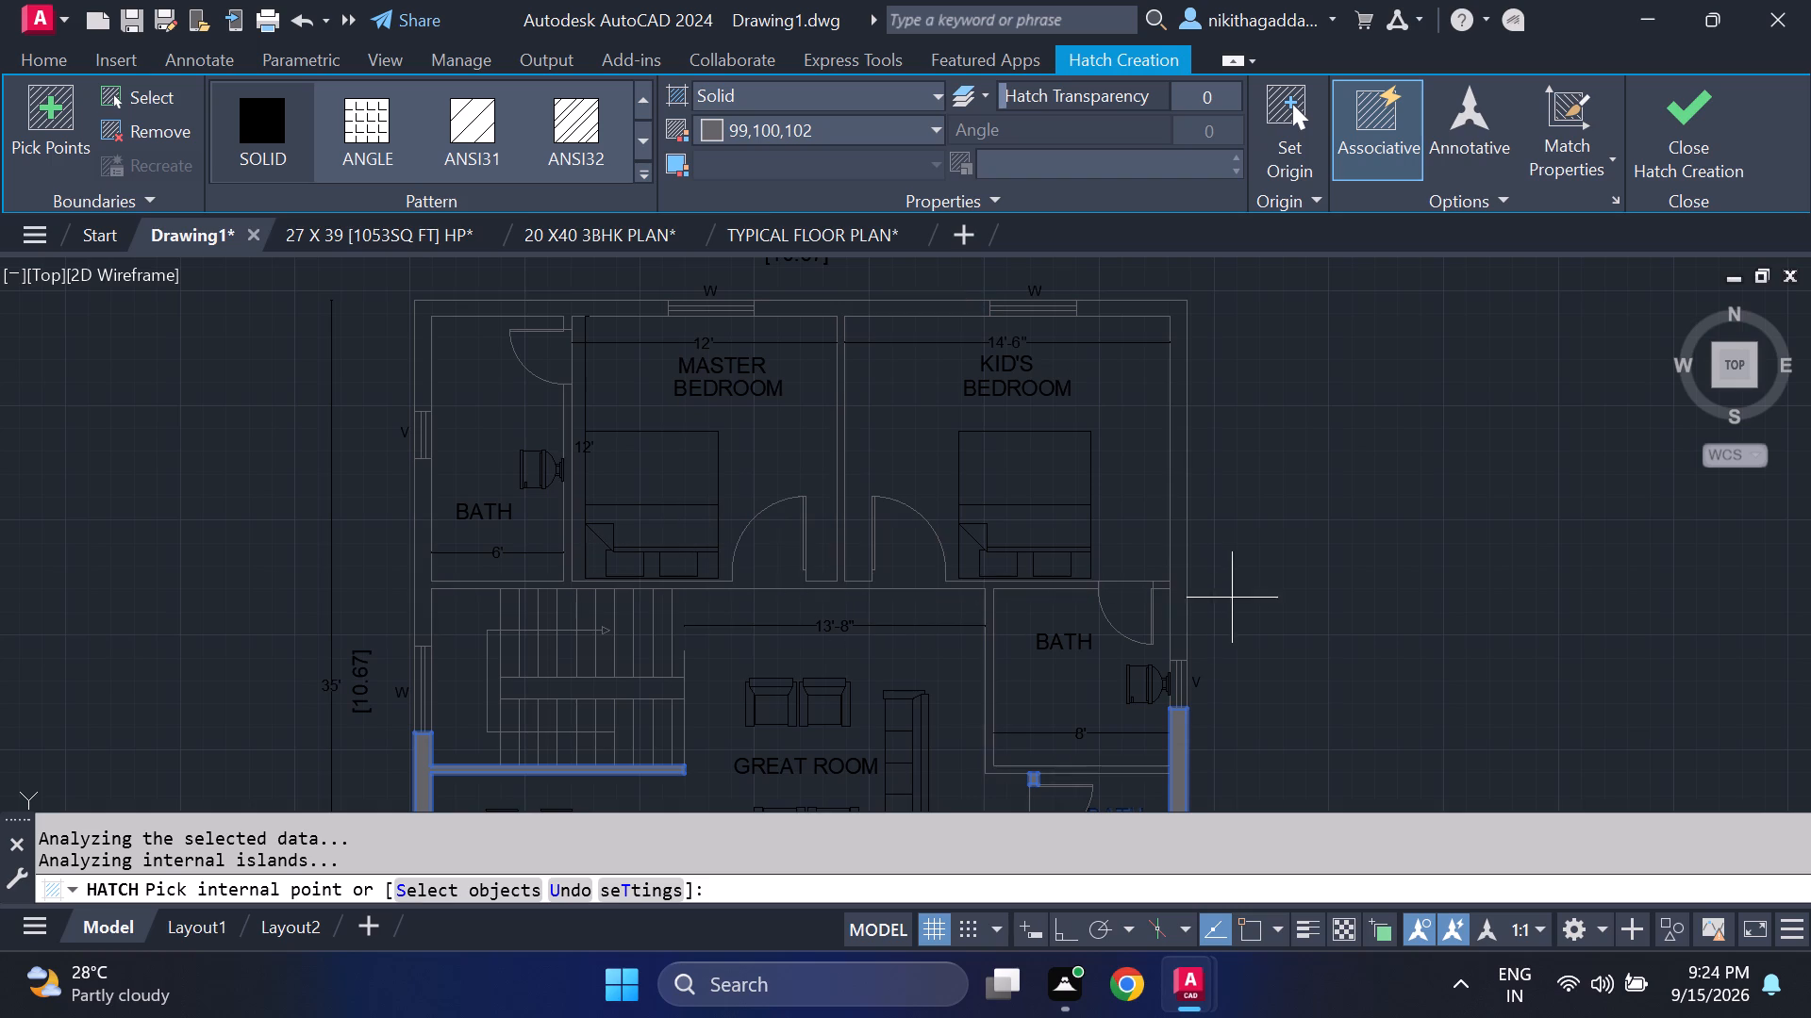
pyautogui.scroll(2, 1157, 613)
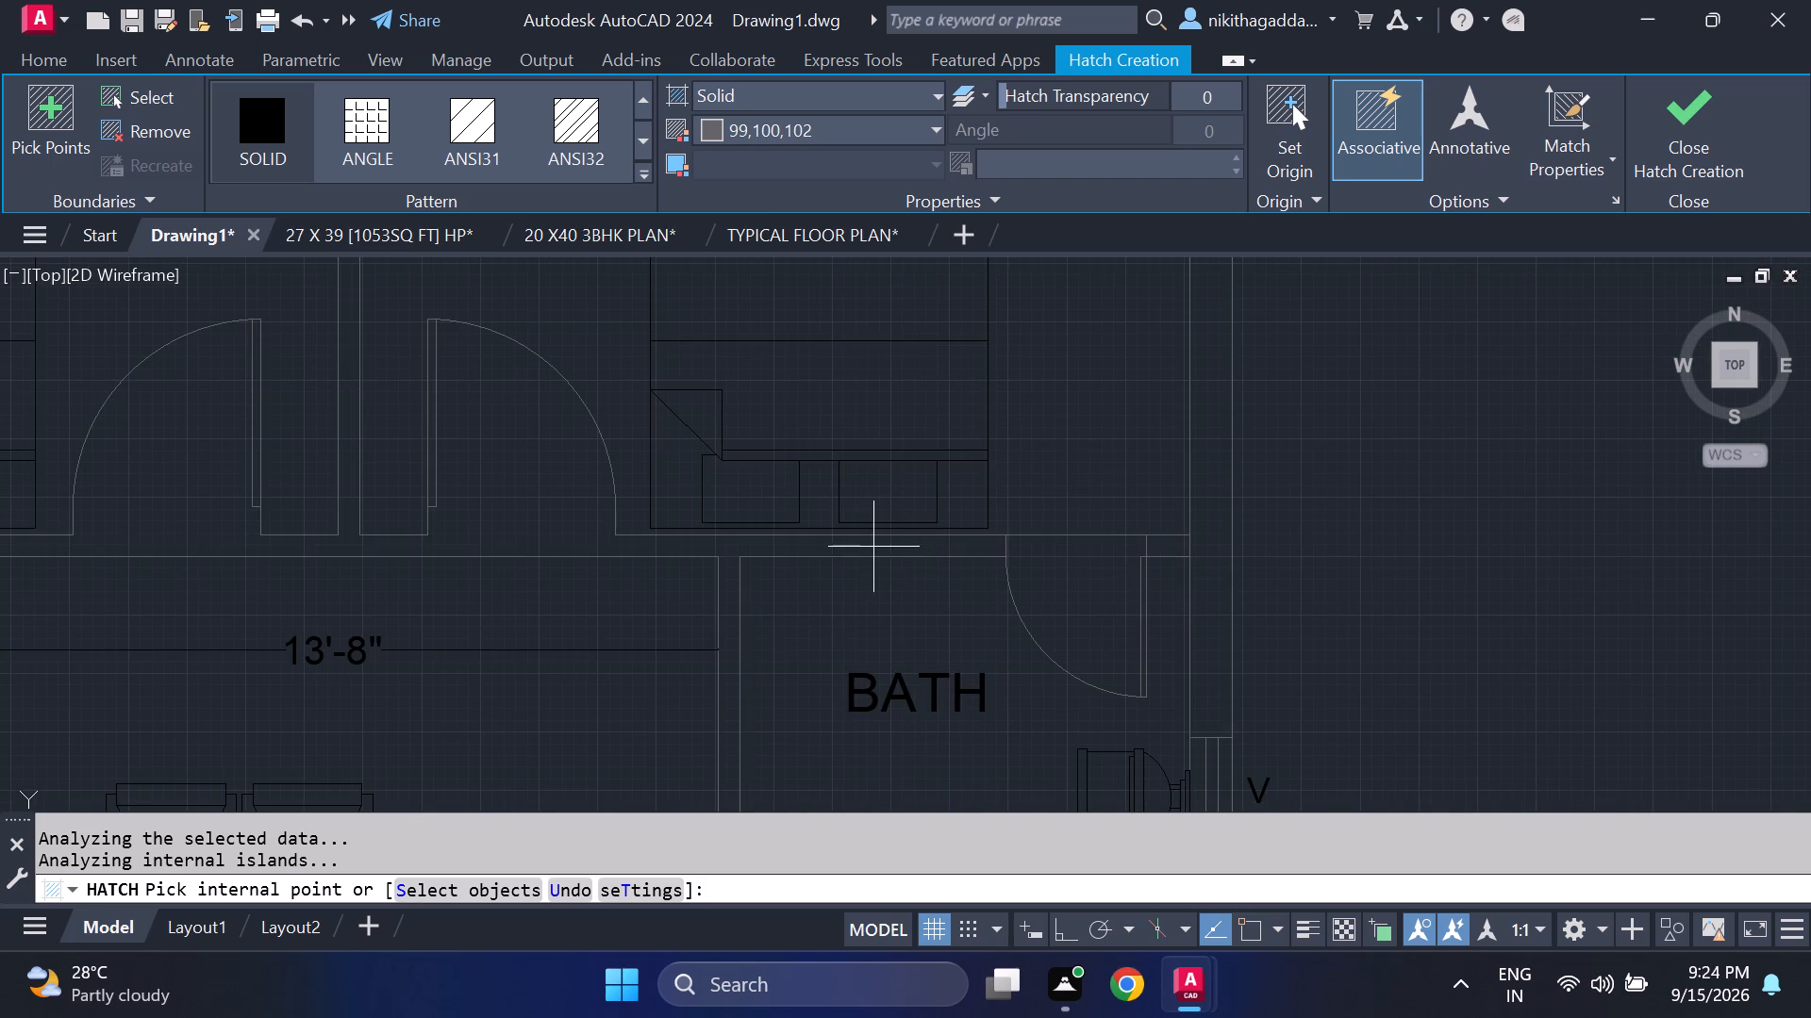
pyautogui.scroll(-2, 803, 552)
pyautogui.scroll(1, 803, 552)
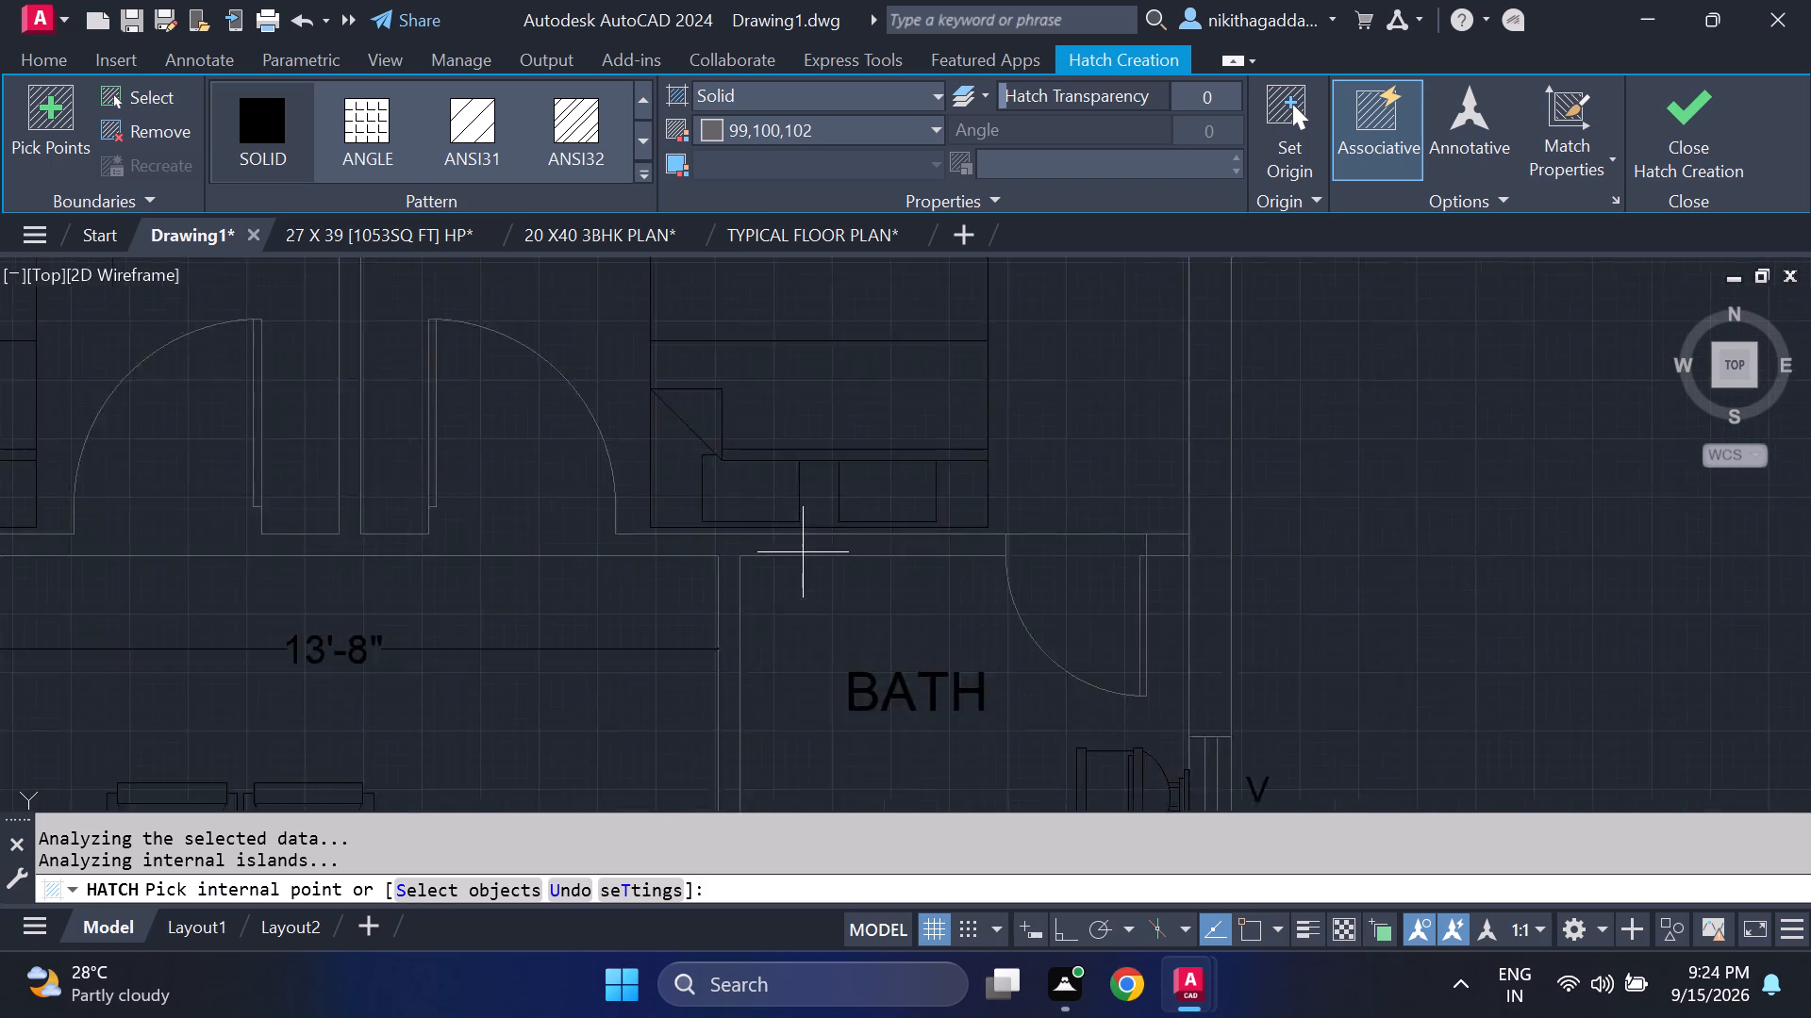
pyautogui.scroll(2, 803, 552)
pyautogui.scroll(-3, 802, 547)
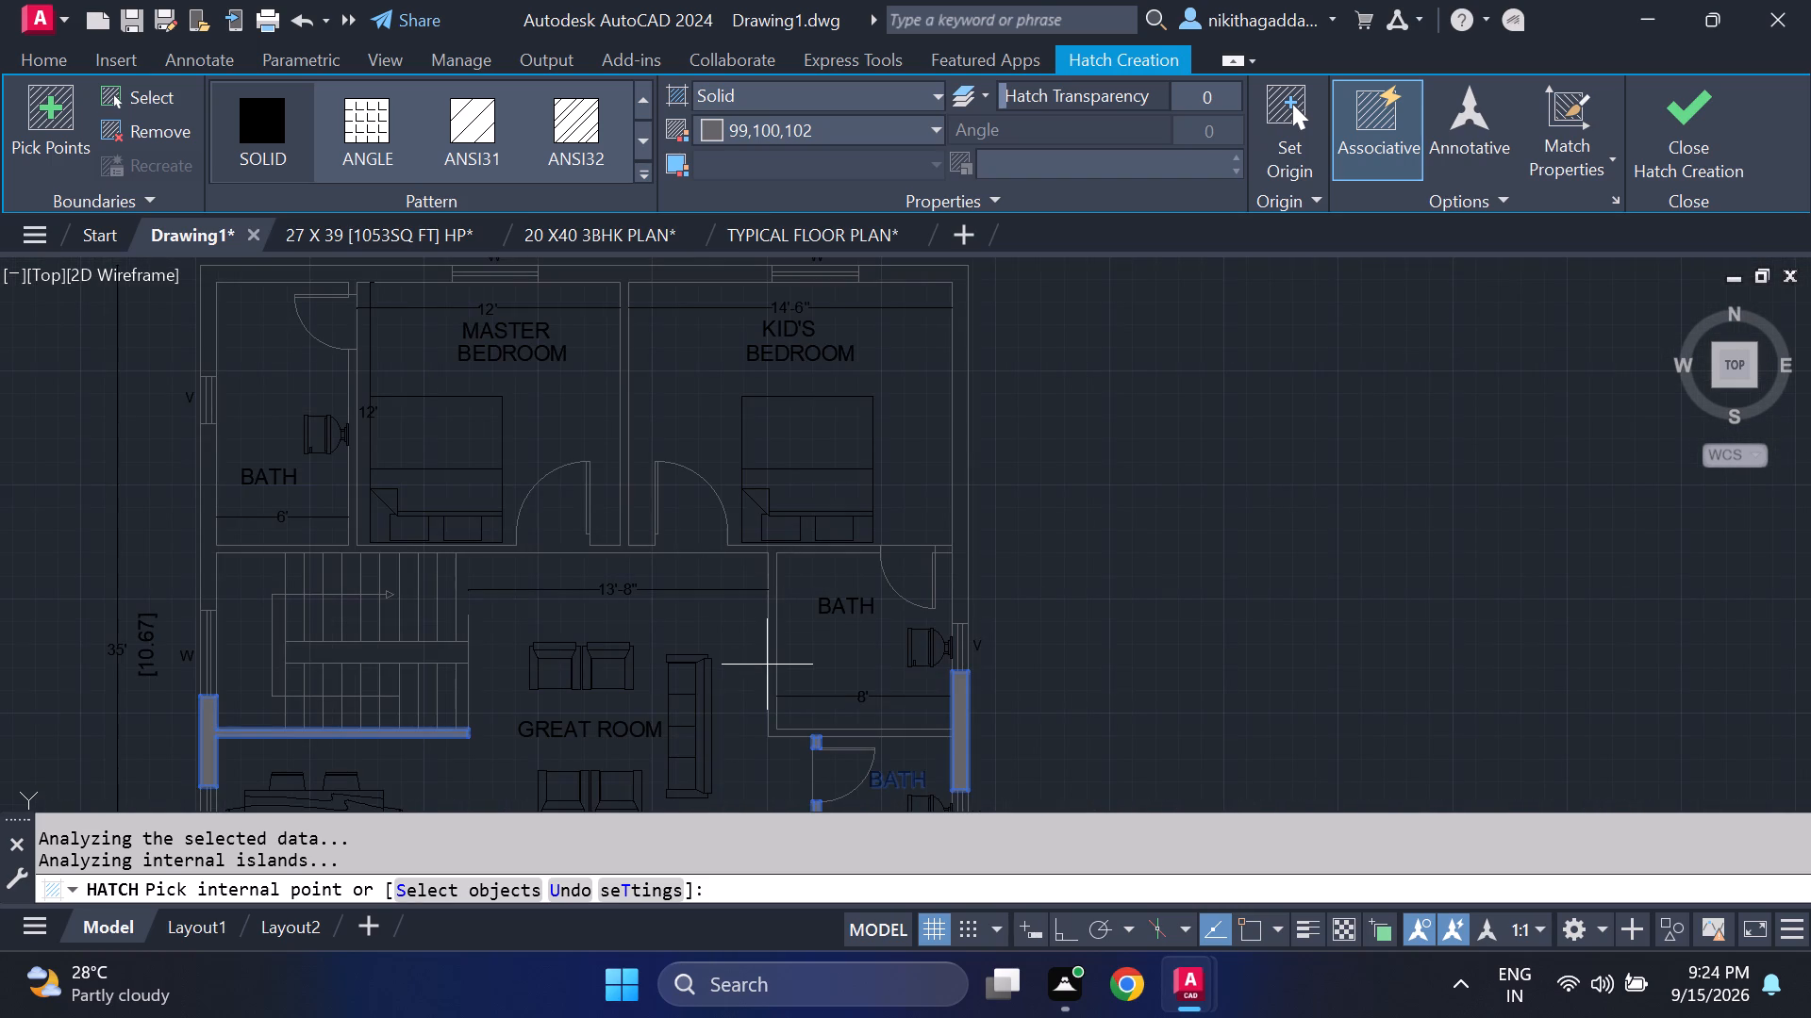
pyautogui.scroll(2, 781, 676)
pyautogui.scroll(-1, 756, 683)
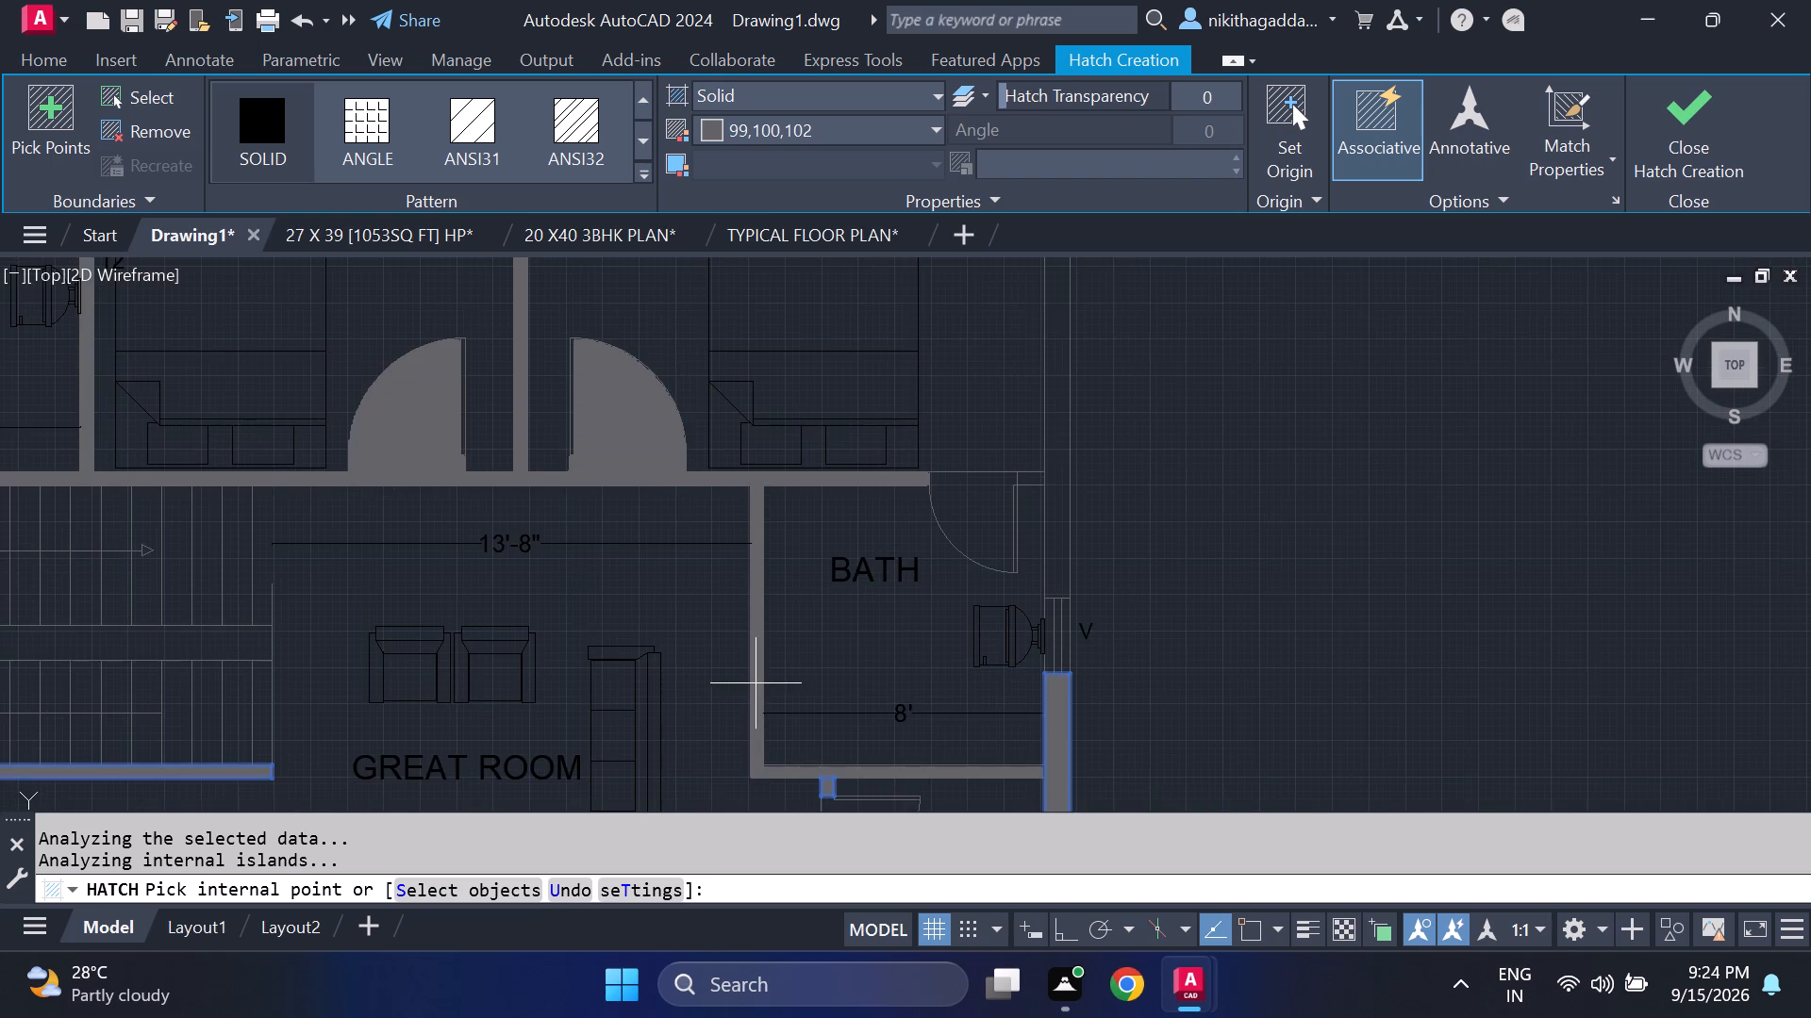
pyautogui.moveTo(756, 683); pyautogui.dragTo(748, 621, button='middle')
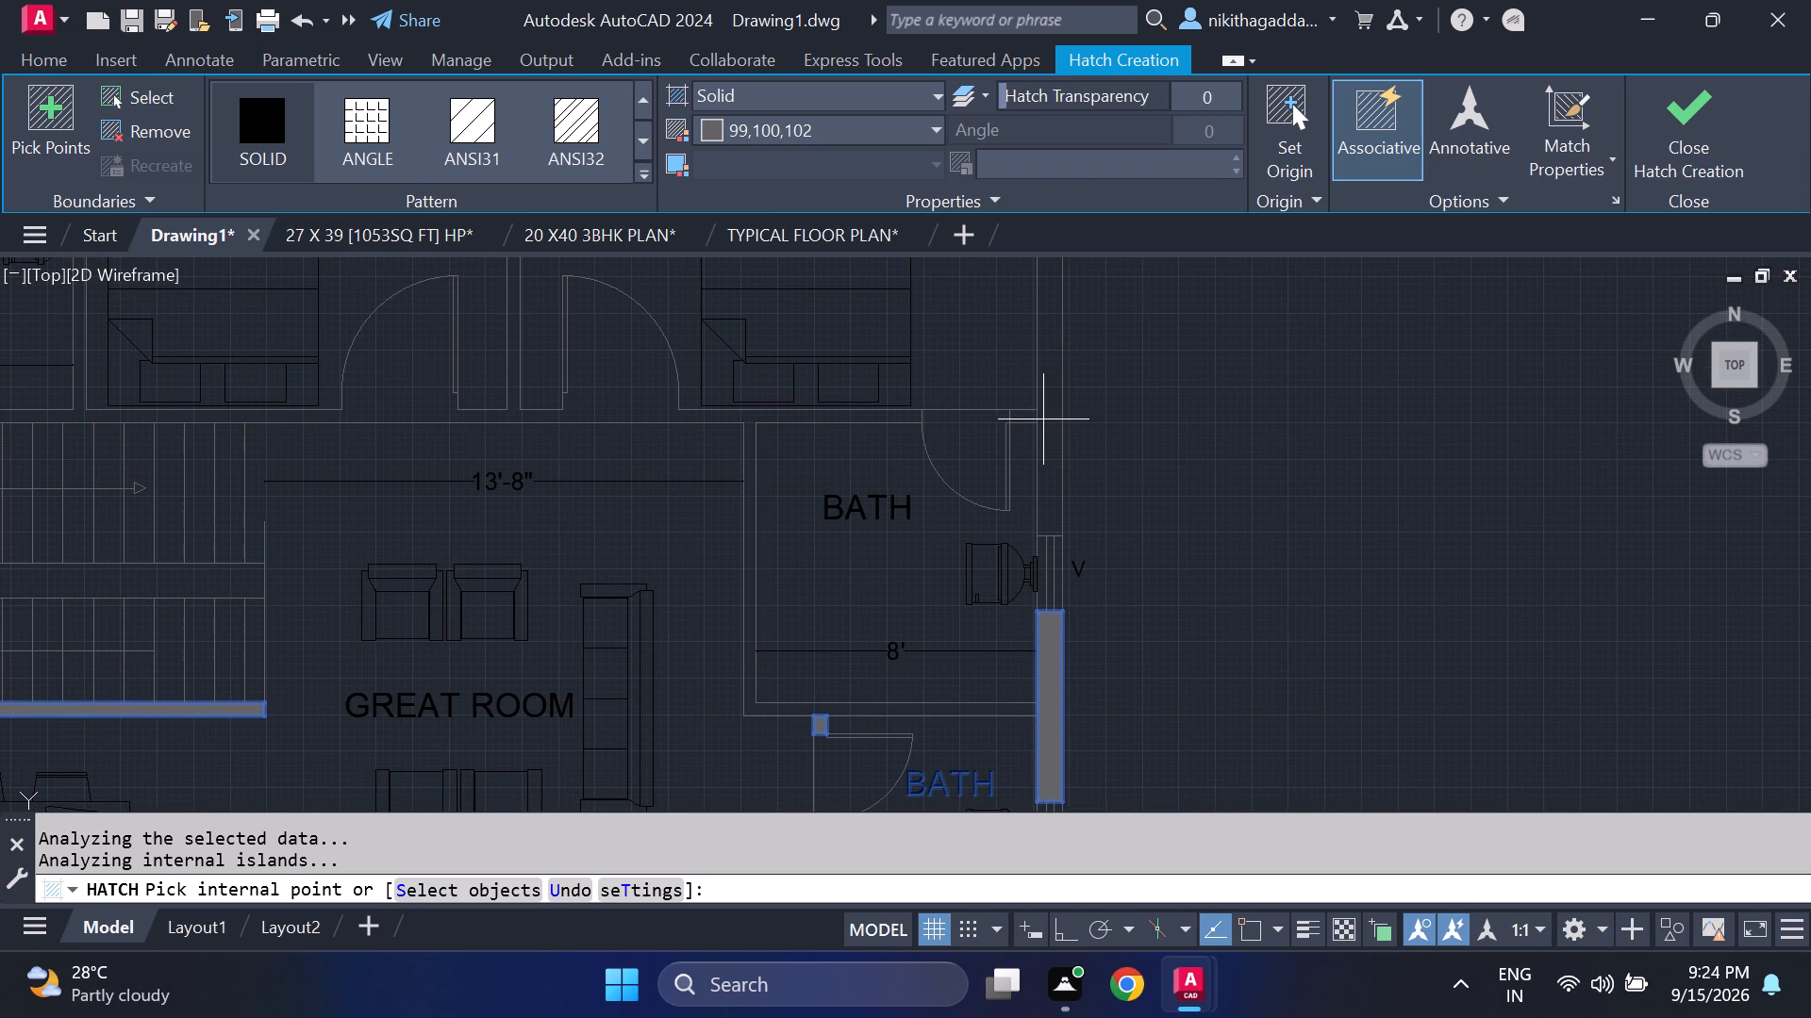
pyautogui.scroll(-1, 1041, 421)
pyautogui.moveTo(1040, 418); pyautogui.dragTo(1030, 576, button='middle')
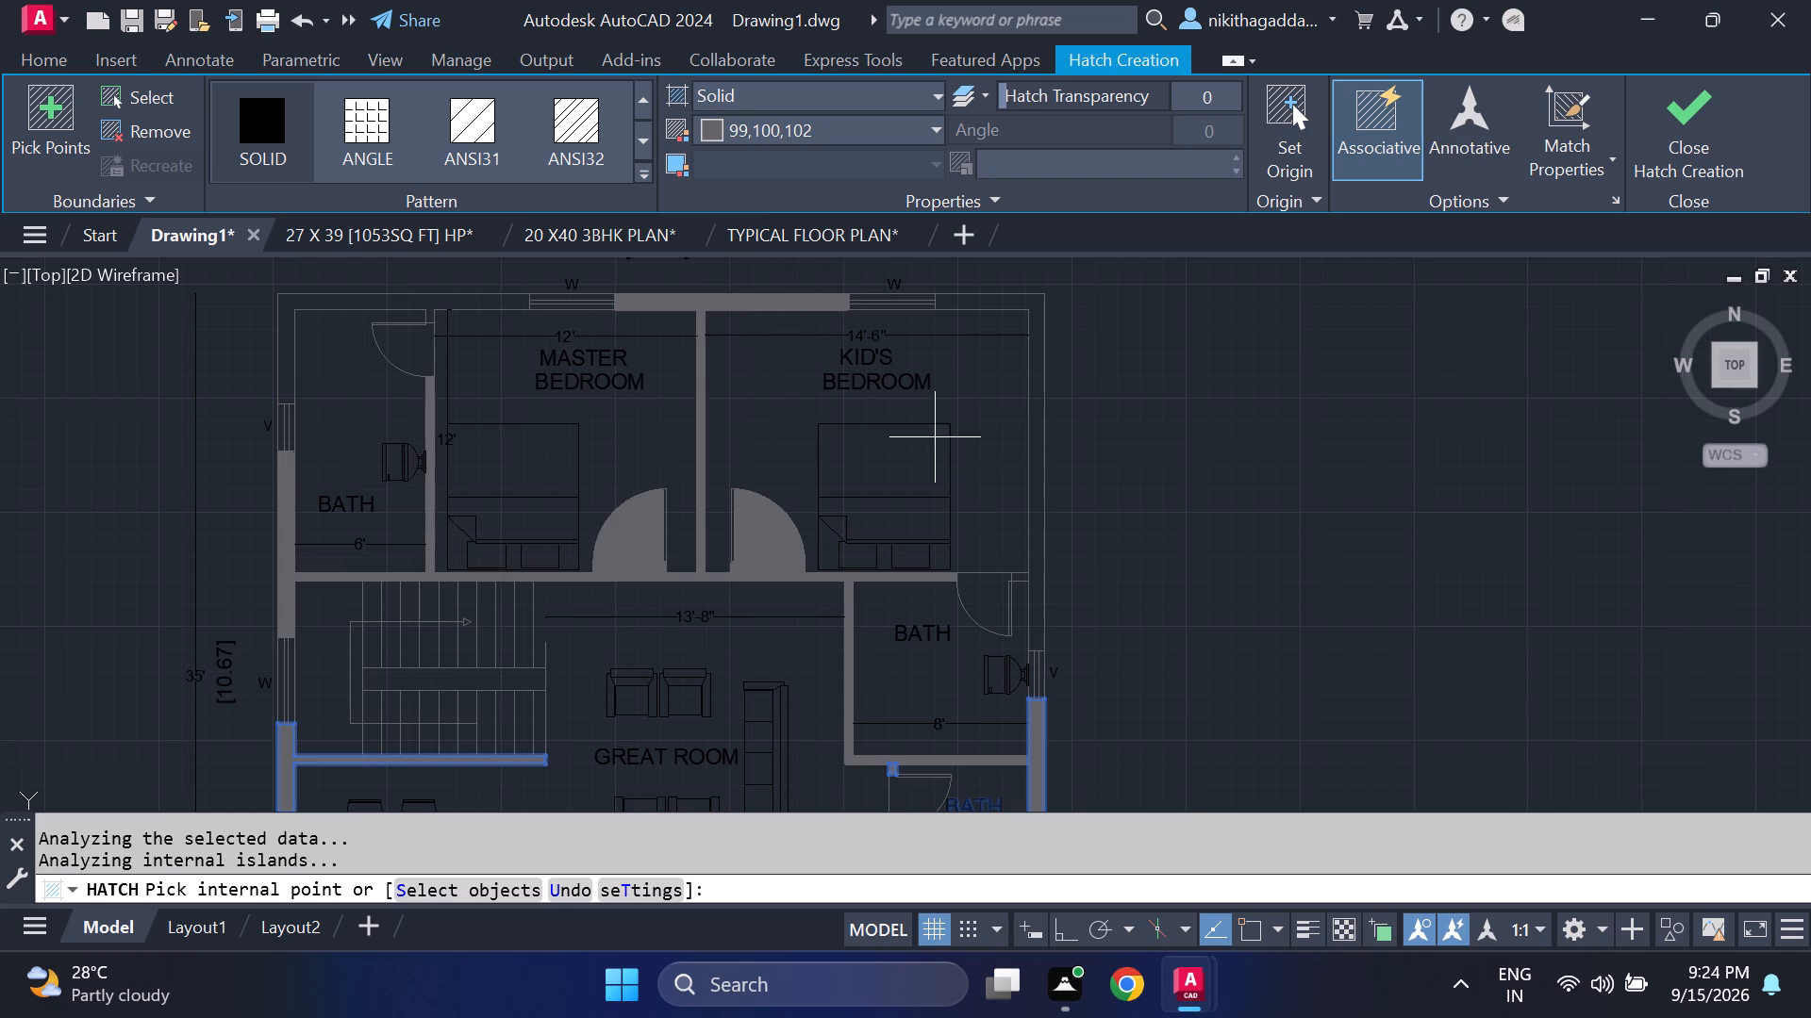
pyautogui.click(1033, 501)
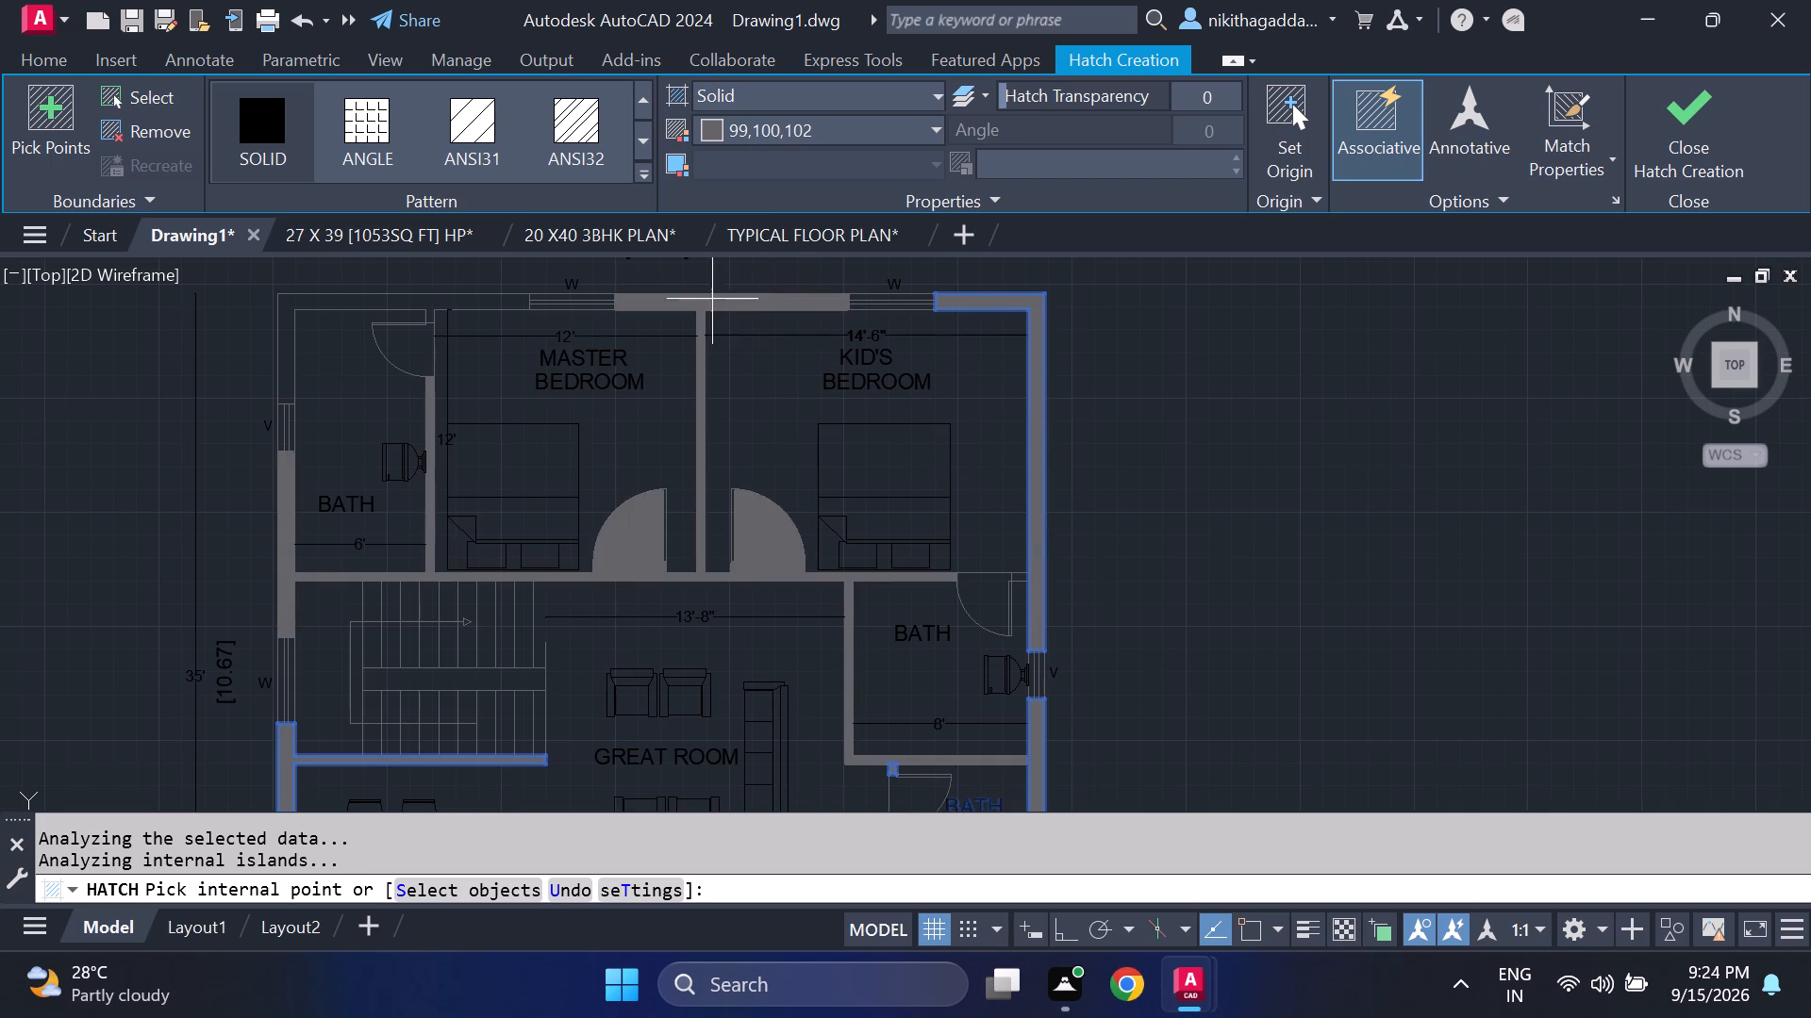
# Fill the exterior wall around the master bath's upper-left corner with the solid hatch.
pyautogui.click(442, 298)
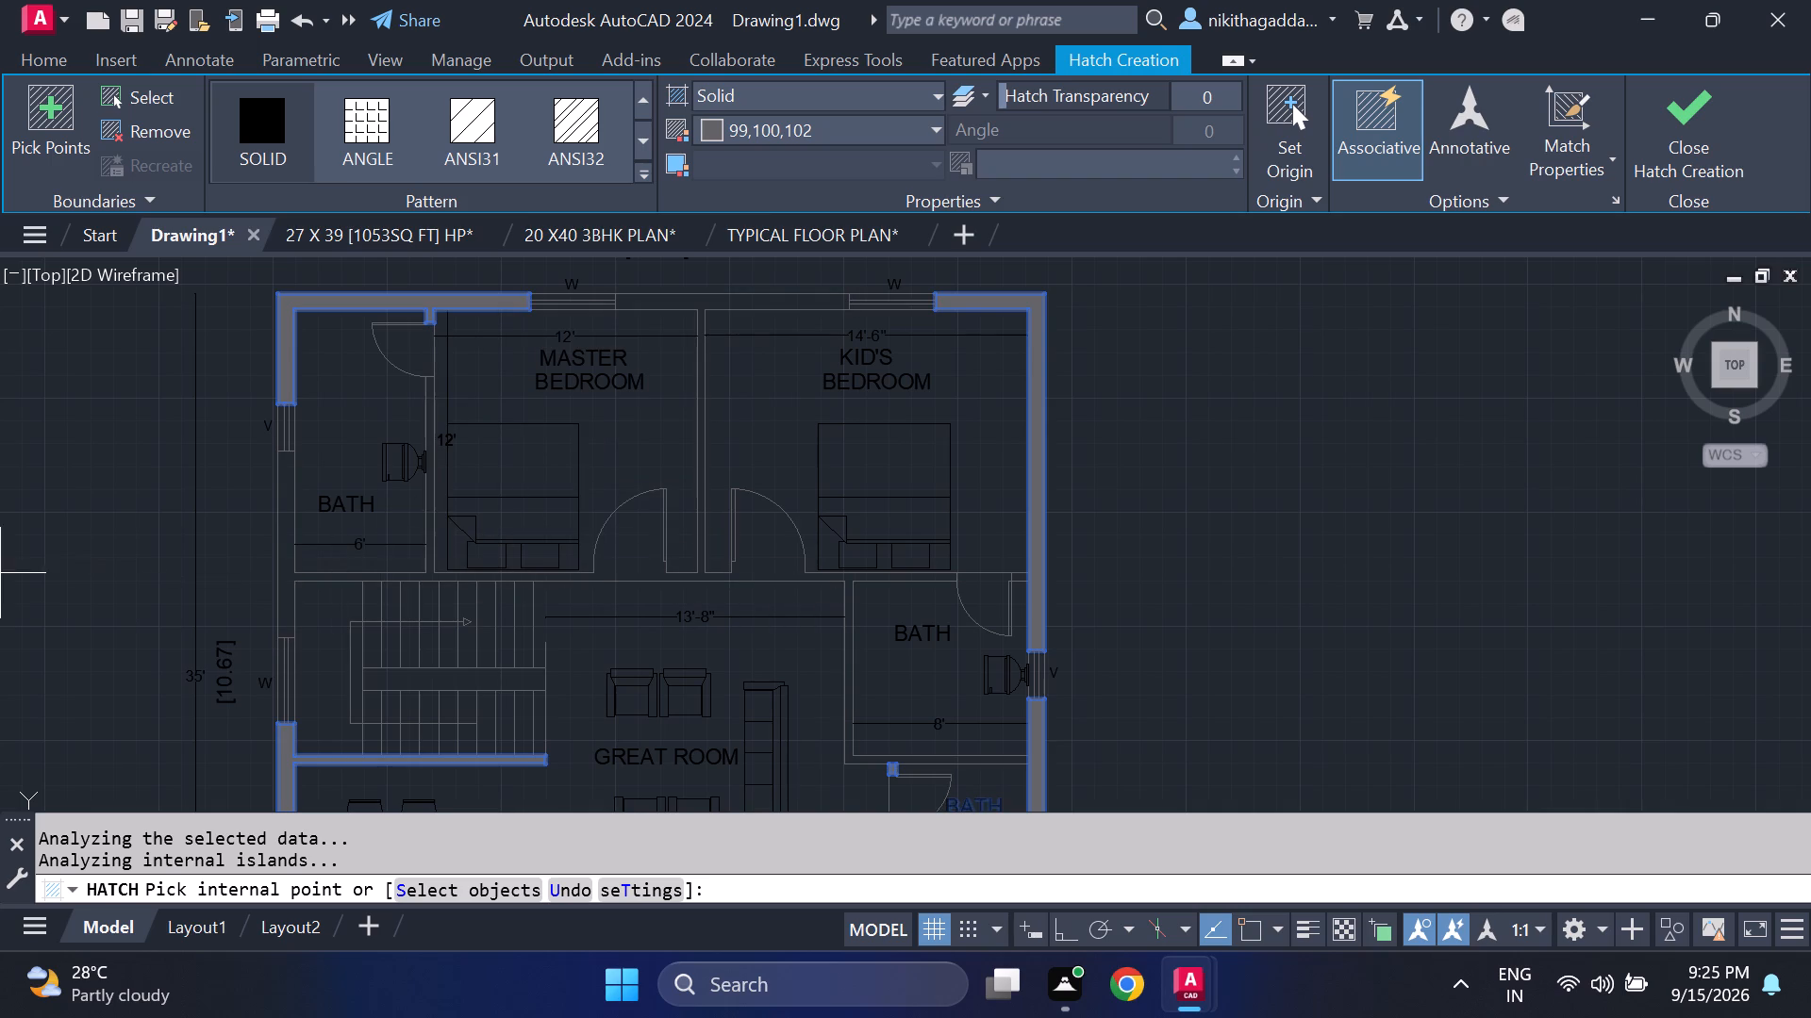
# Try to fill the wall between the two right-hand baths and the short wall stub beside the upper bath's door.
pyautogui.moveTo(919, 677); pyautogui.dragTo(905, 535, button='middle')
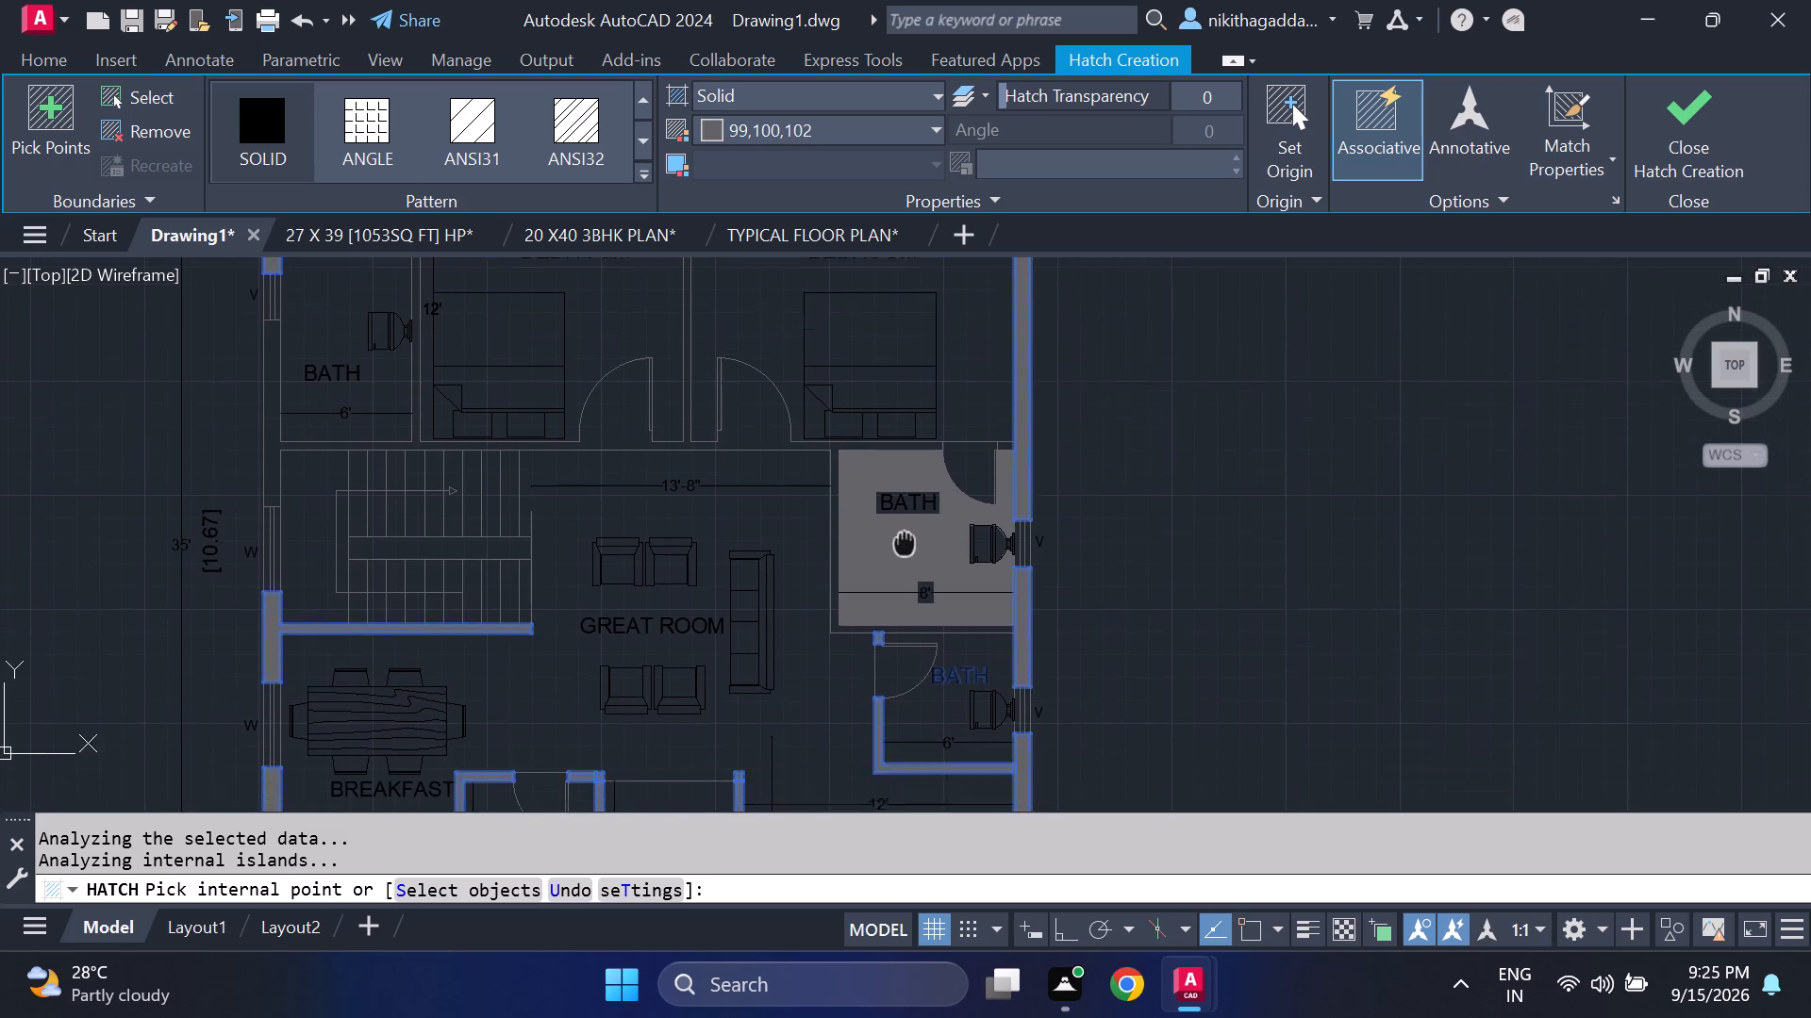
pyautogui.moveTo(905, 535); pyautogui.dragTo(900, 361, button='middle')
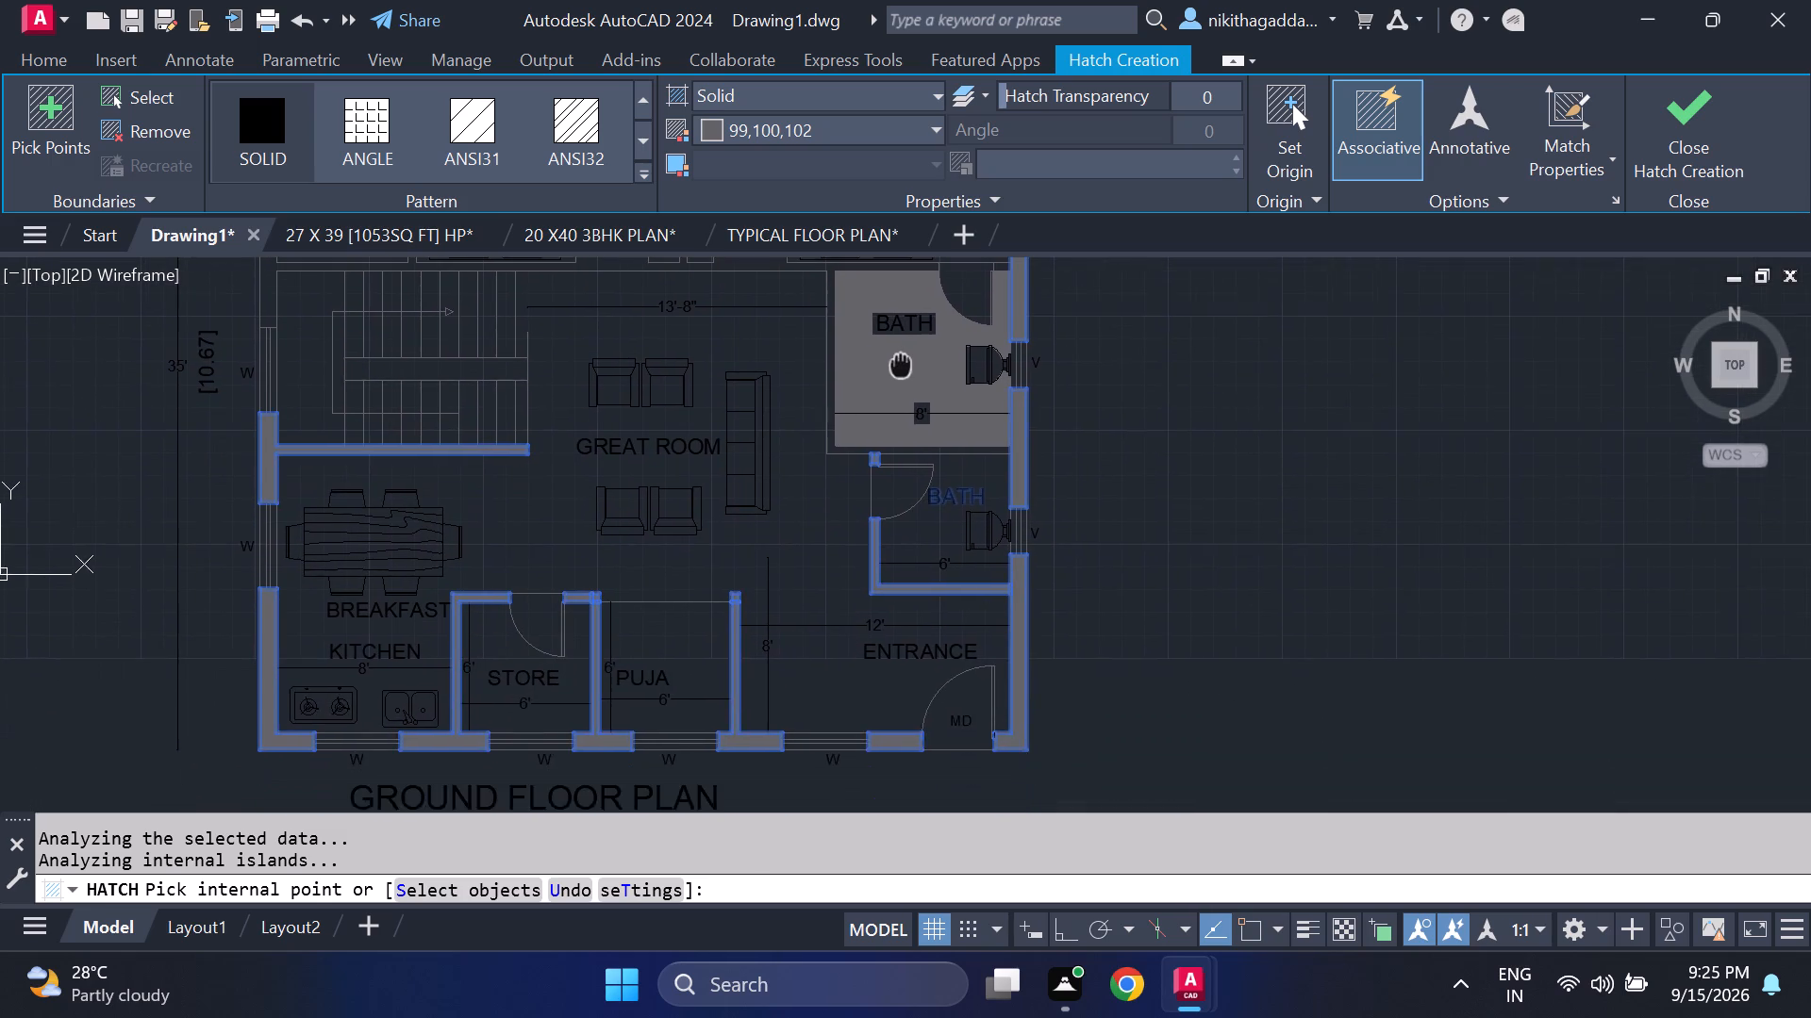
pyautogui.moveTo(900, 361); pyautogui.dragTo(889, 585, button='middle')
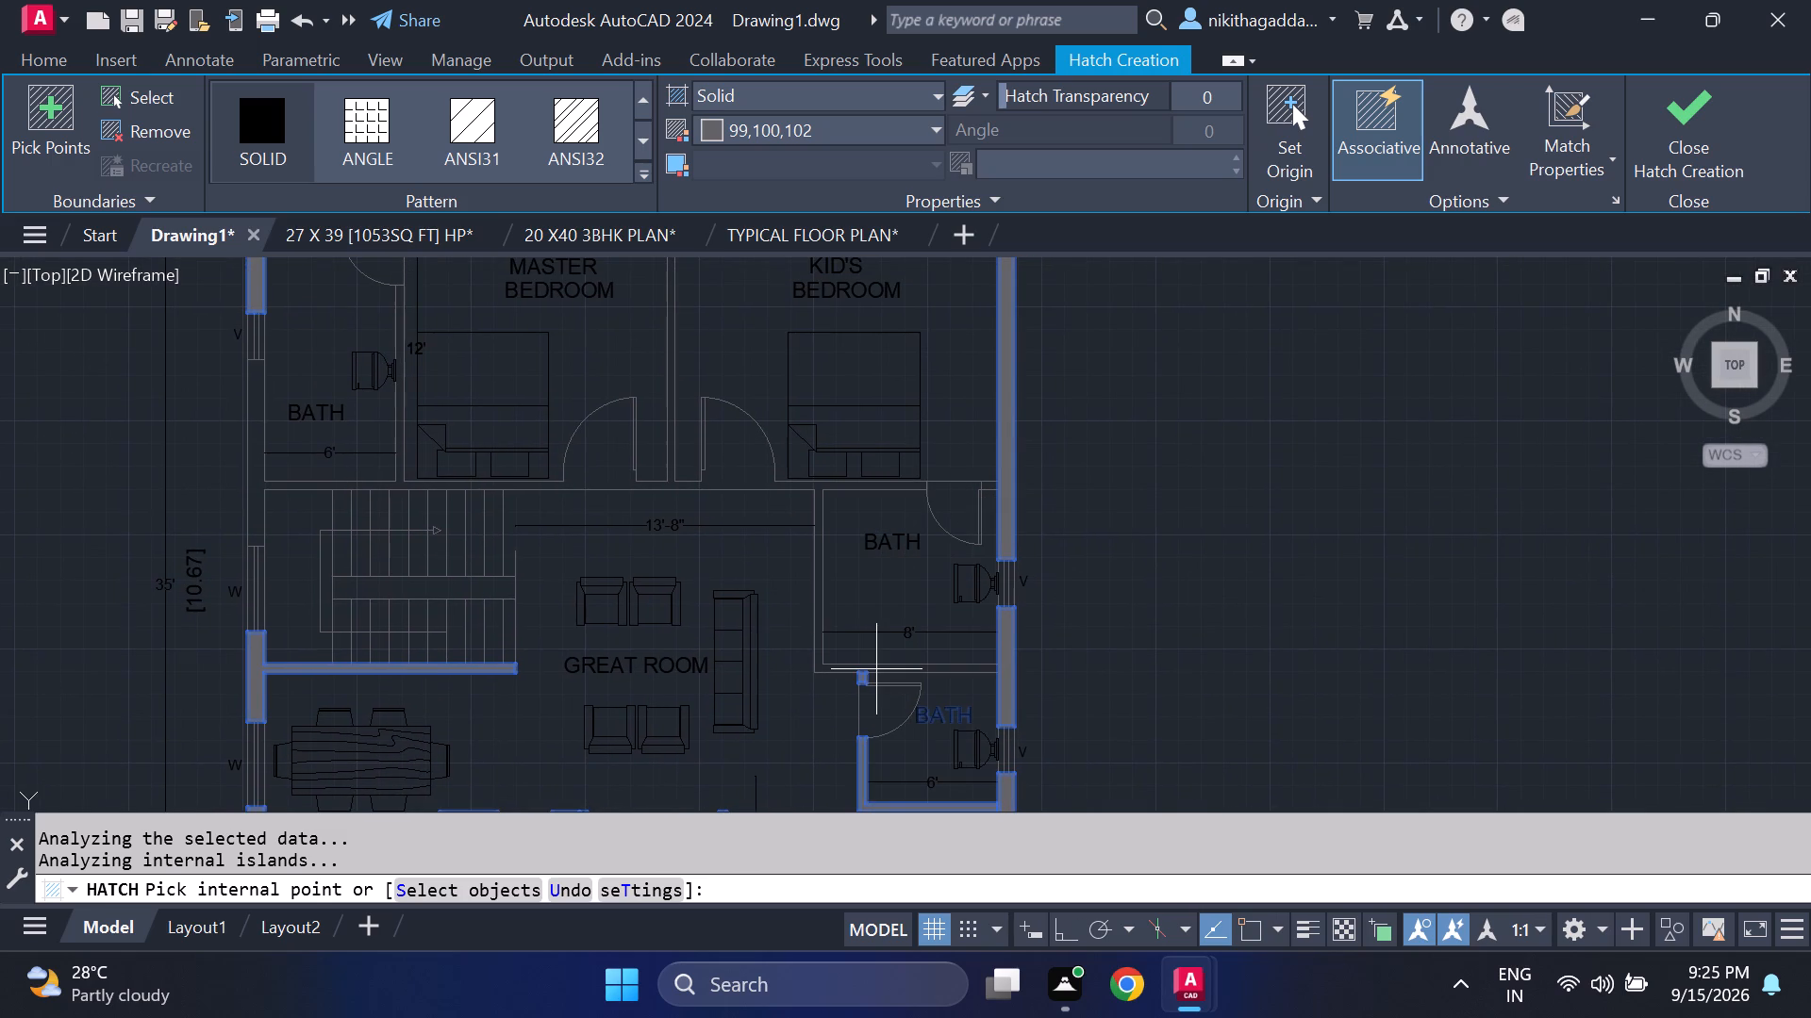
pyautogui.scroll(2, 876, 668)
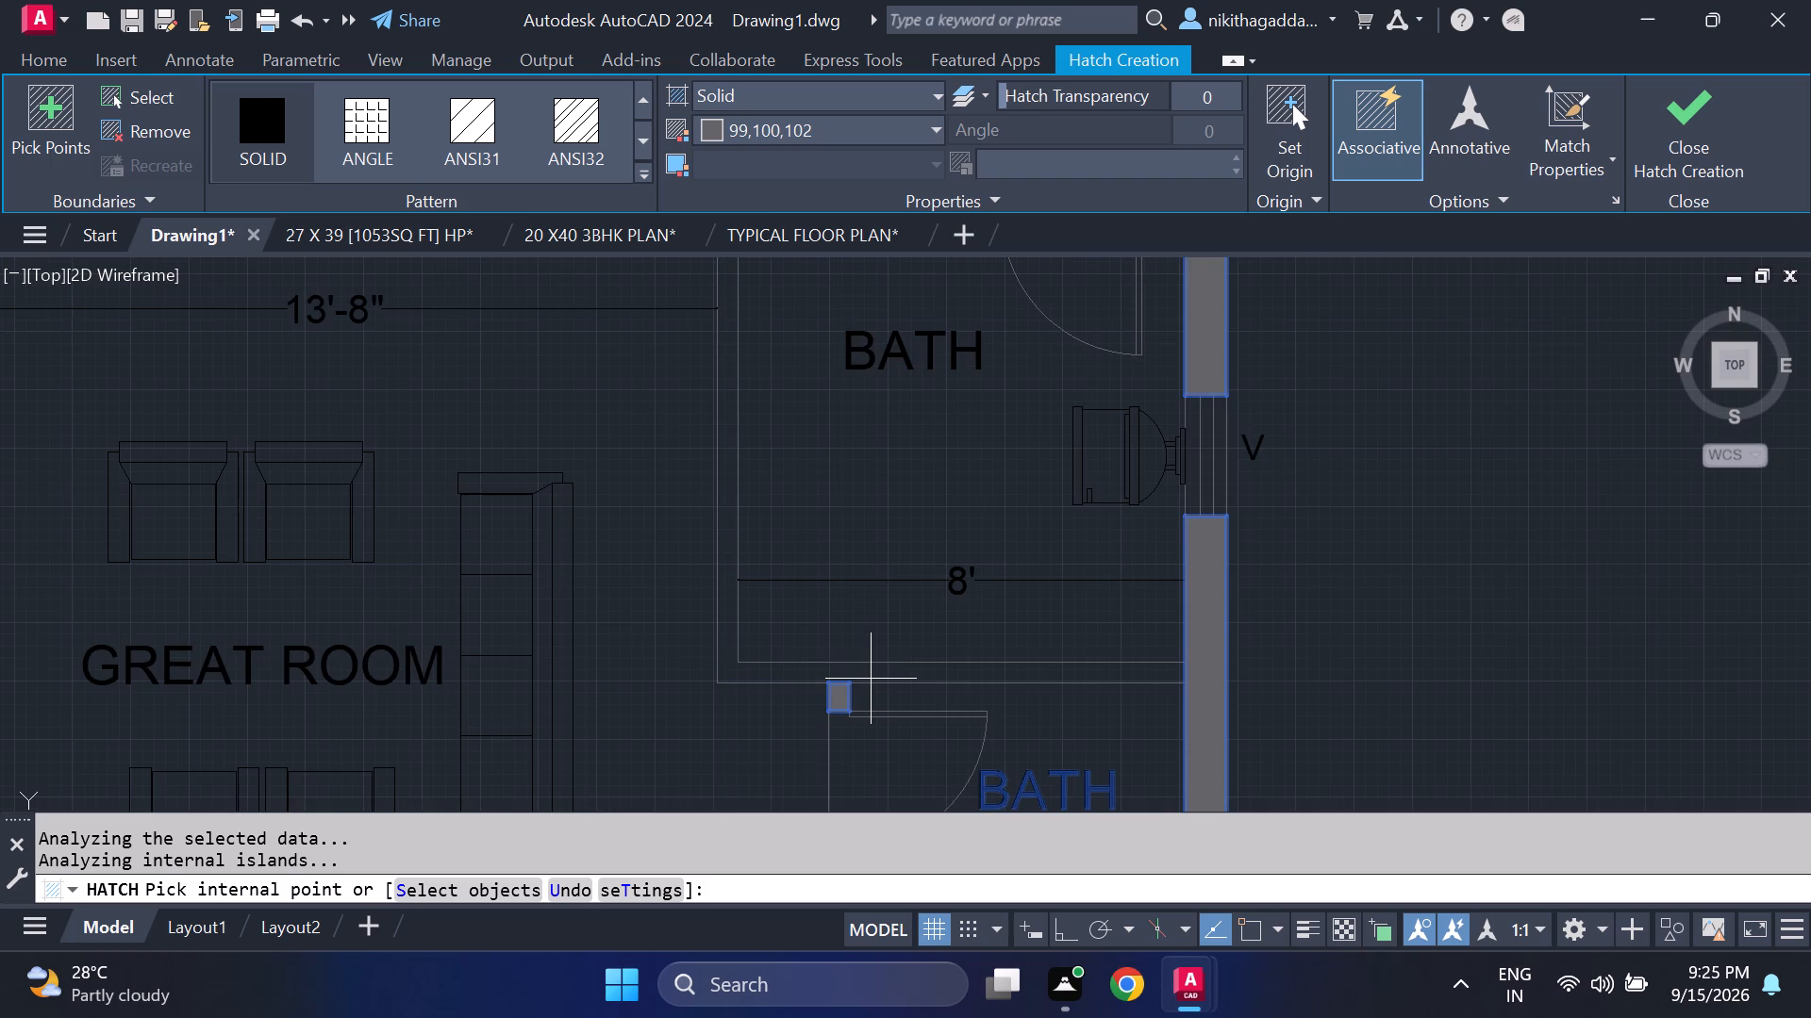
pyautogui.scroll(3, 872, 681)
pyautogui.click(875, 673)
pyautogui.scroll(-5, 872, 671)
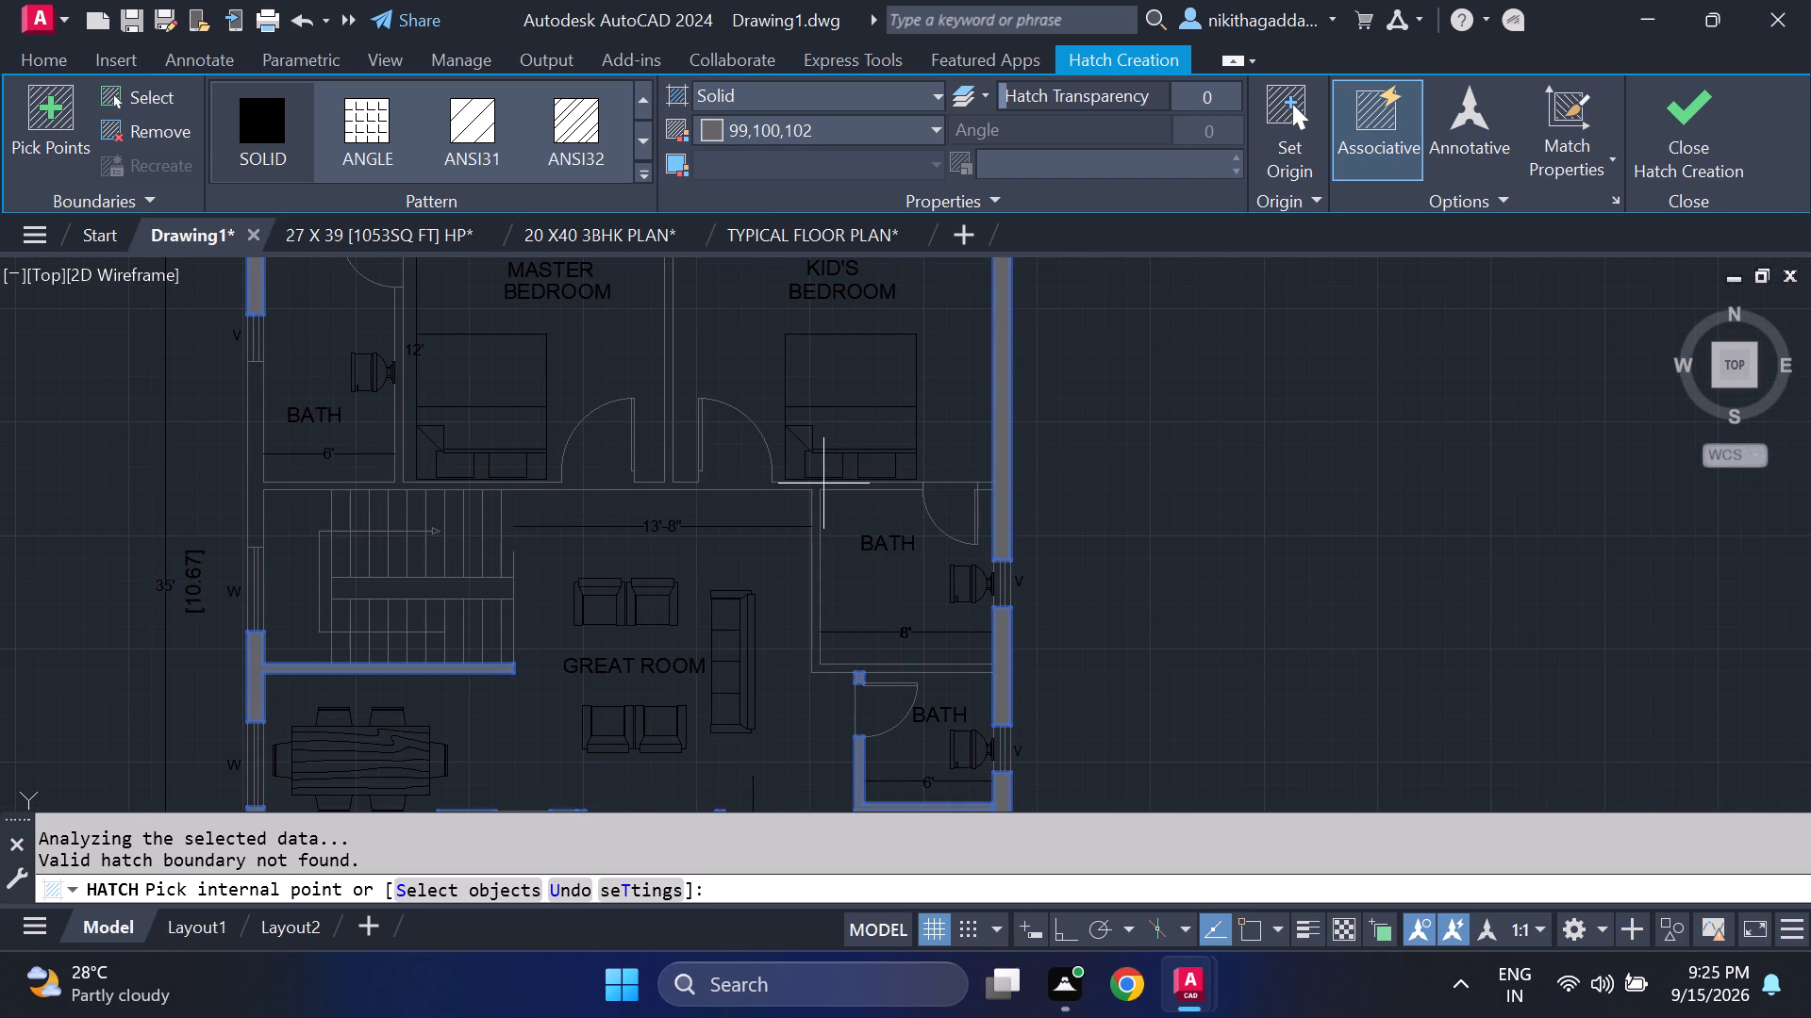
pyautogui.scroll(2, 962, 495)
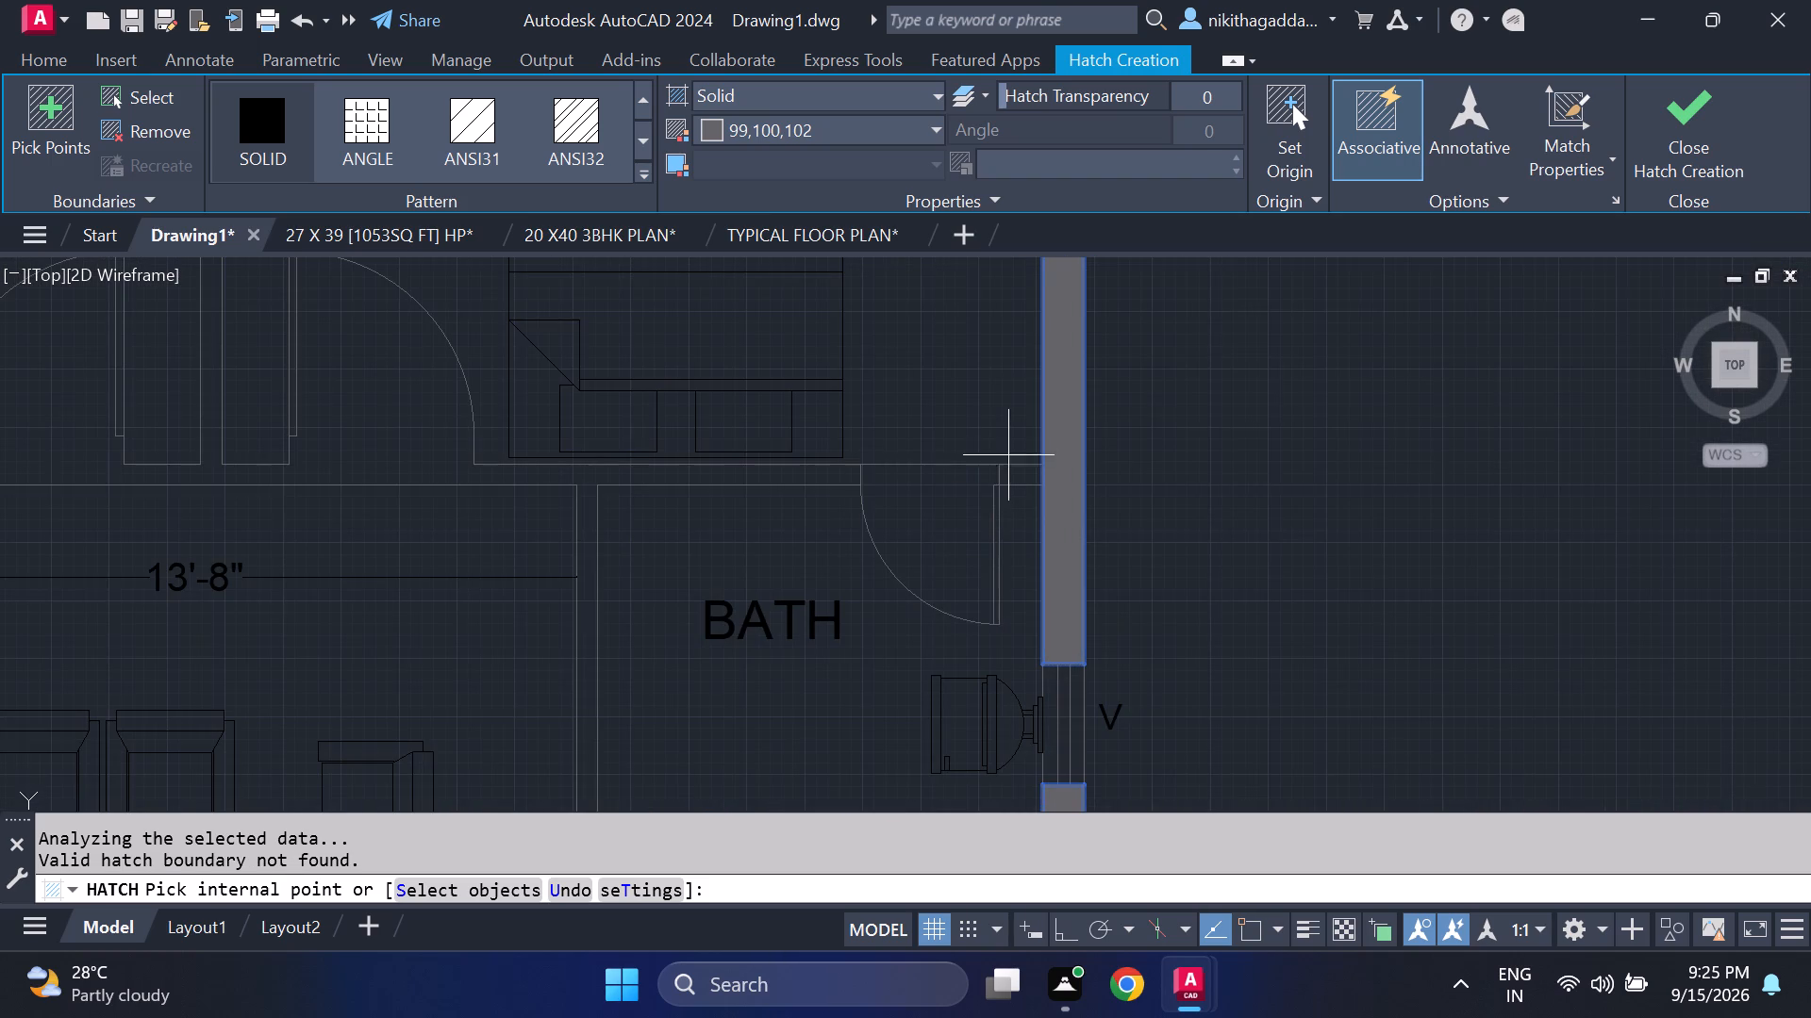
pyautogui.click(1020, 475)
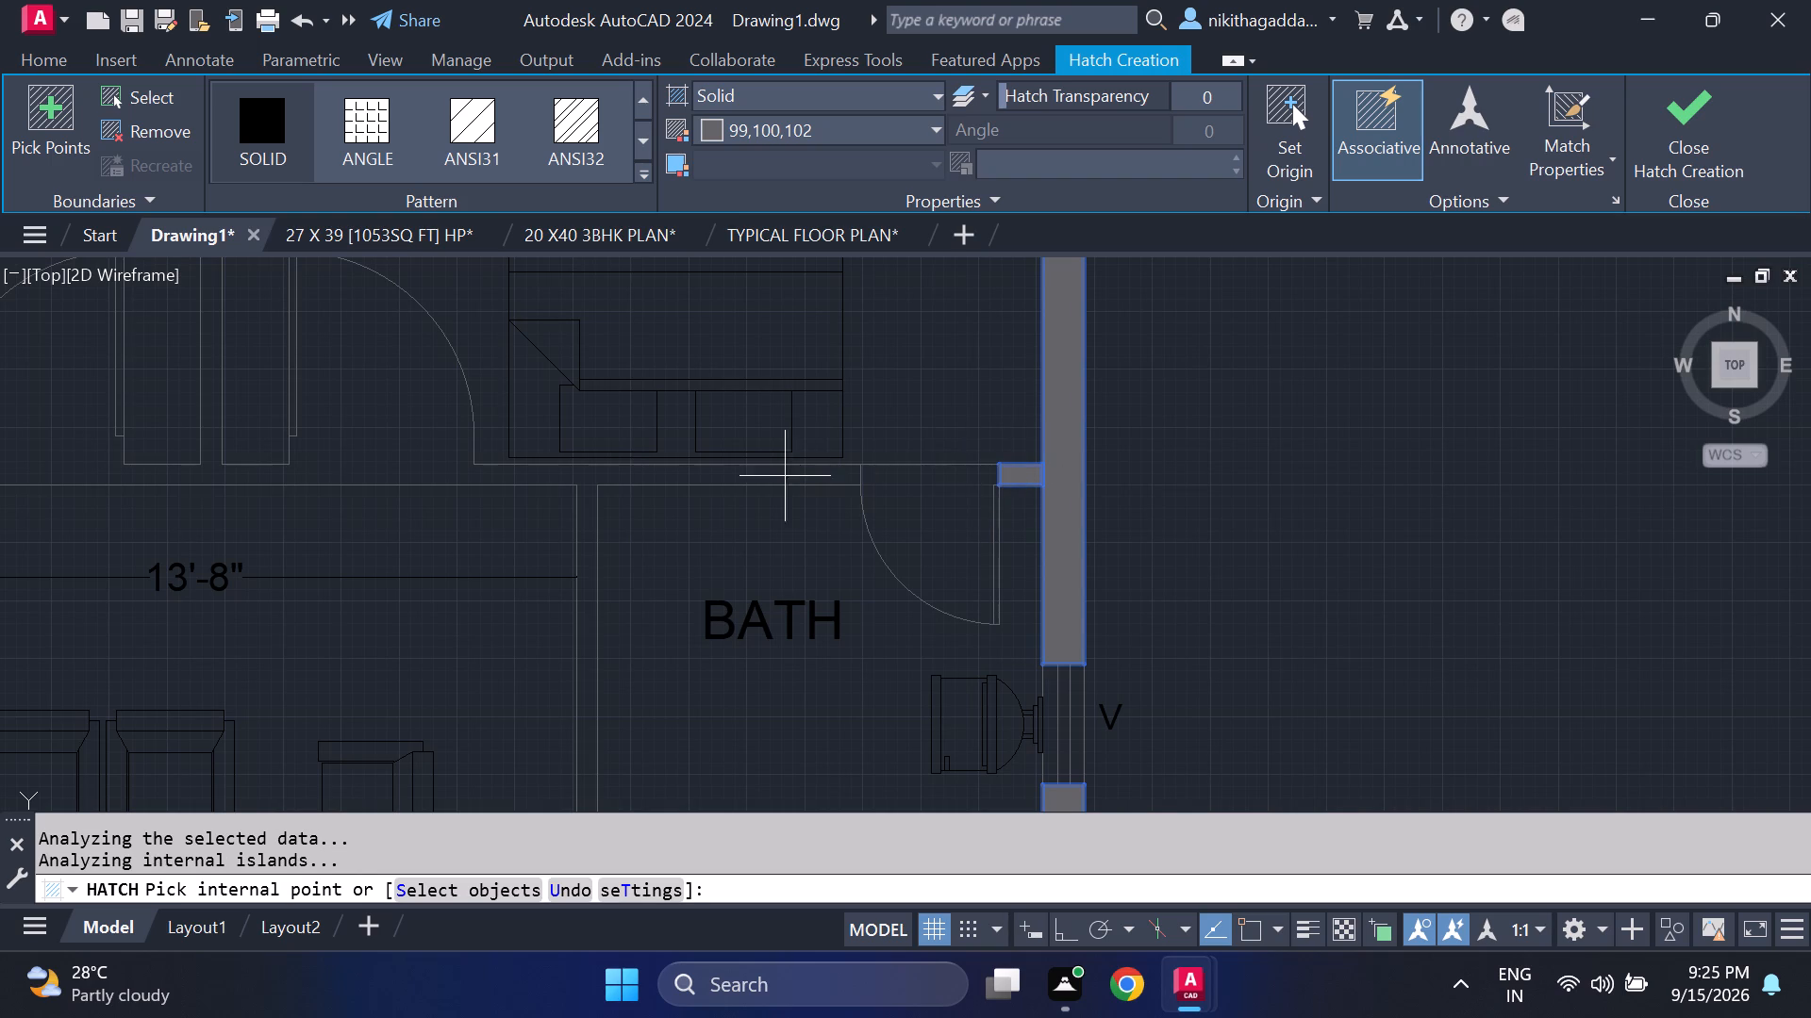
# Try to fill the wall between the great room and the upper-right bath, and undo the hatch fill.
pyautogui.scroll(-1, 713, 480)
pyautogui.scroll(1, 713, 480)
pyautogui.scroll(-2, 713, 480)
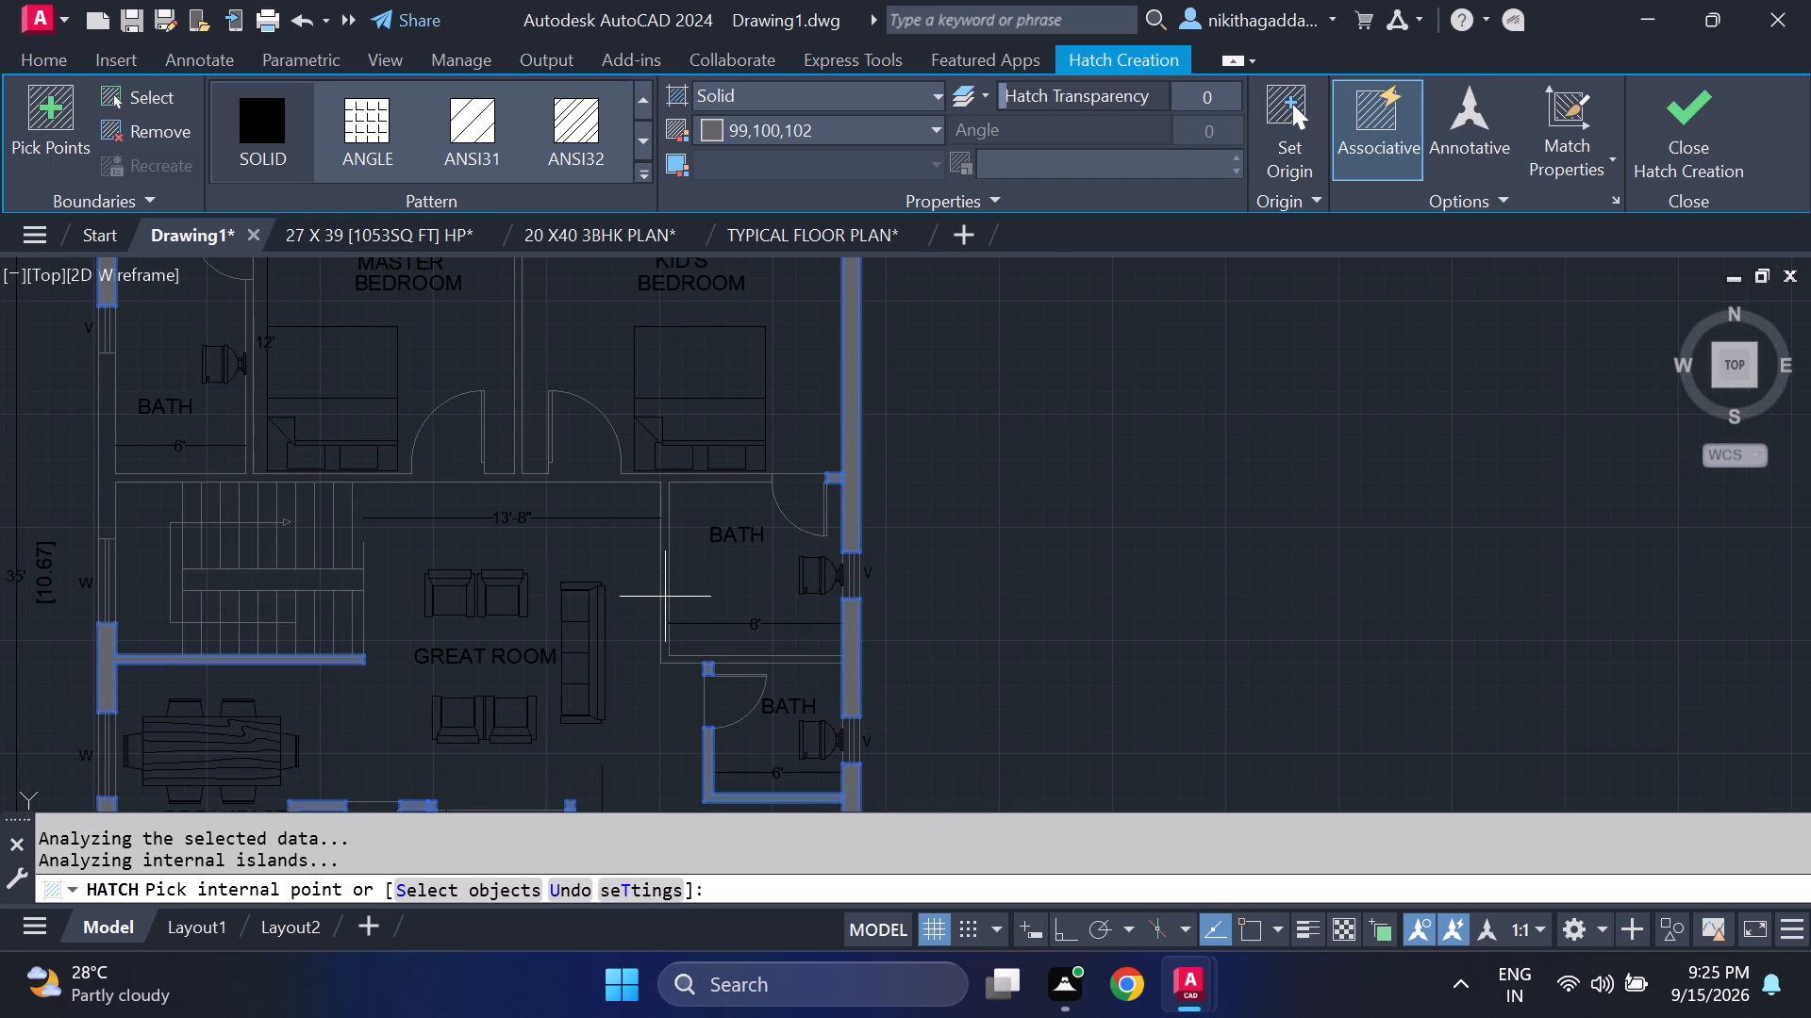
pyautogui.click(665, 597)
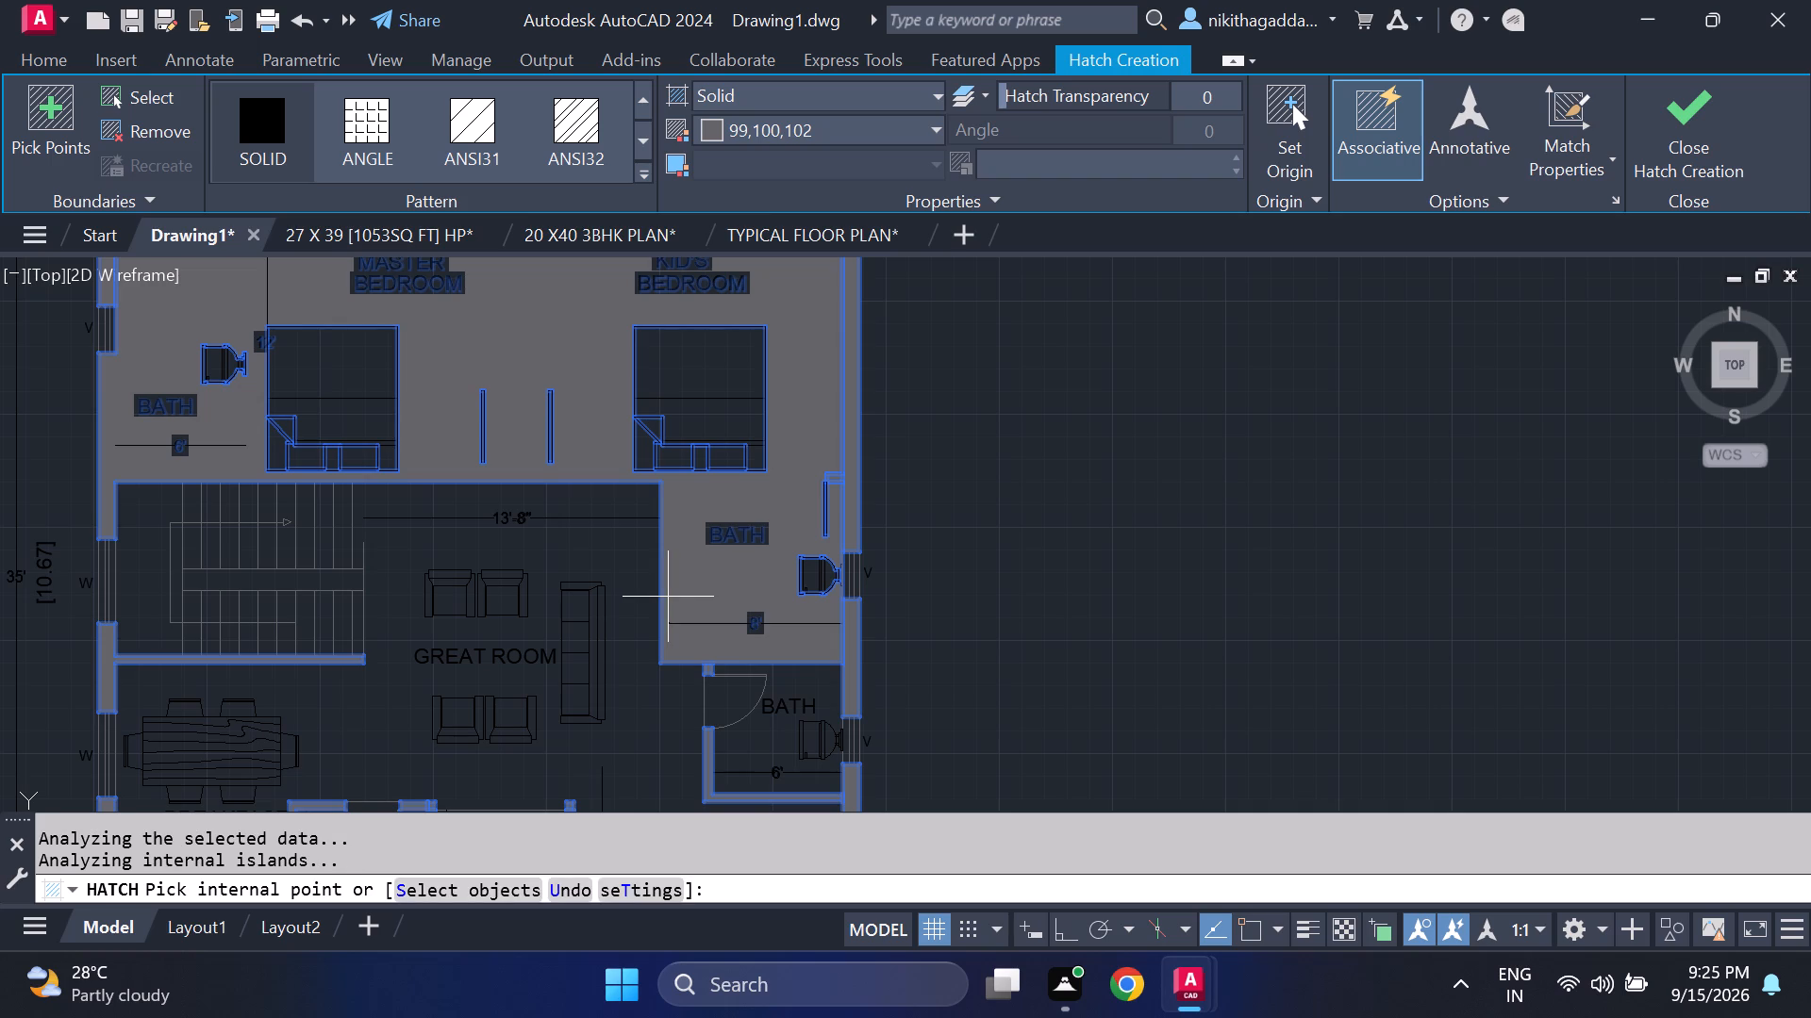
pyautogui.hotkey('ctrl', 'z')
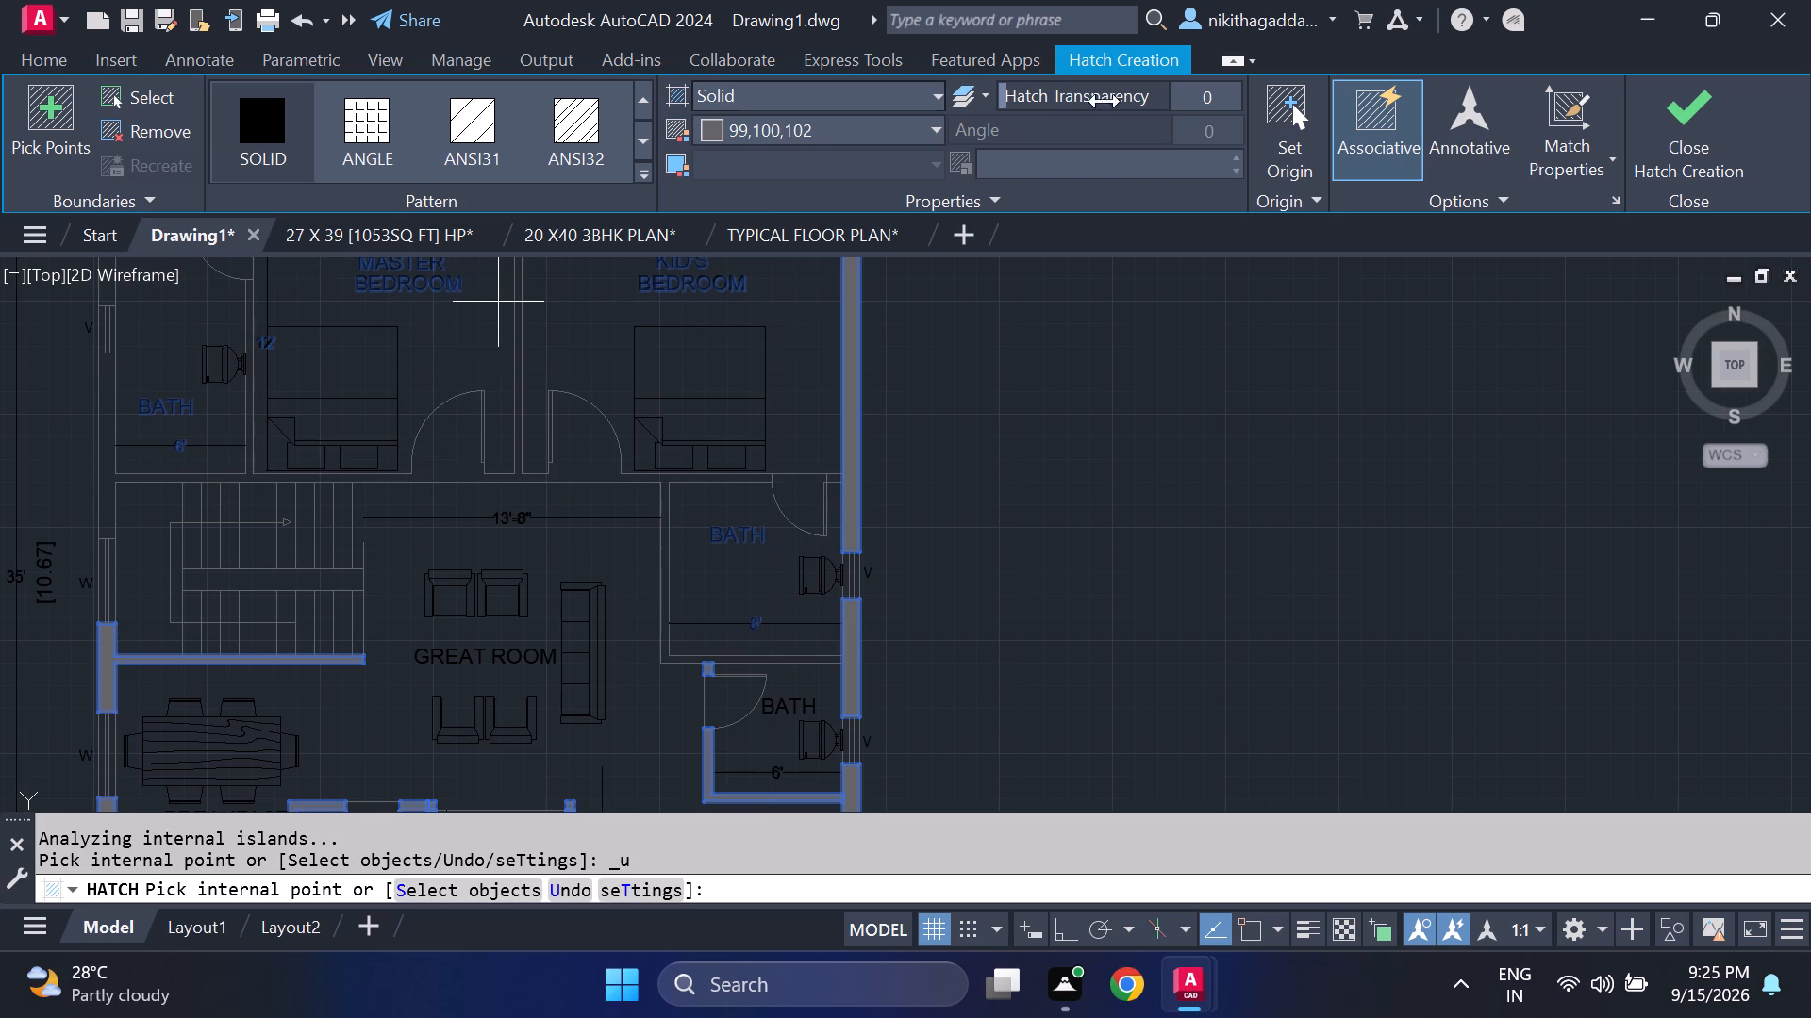
# Turn off the hatch's boundary associativity and finish the wall hatch.
pyautogui.click(1388, 120)
pyautogui.click(1703, 131)
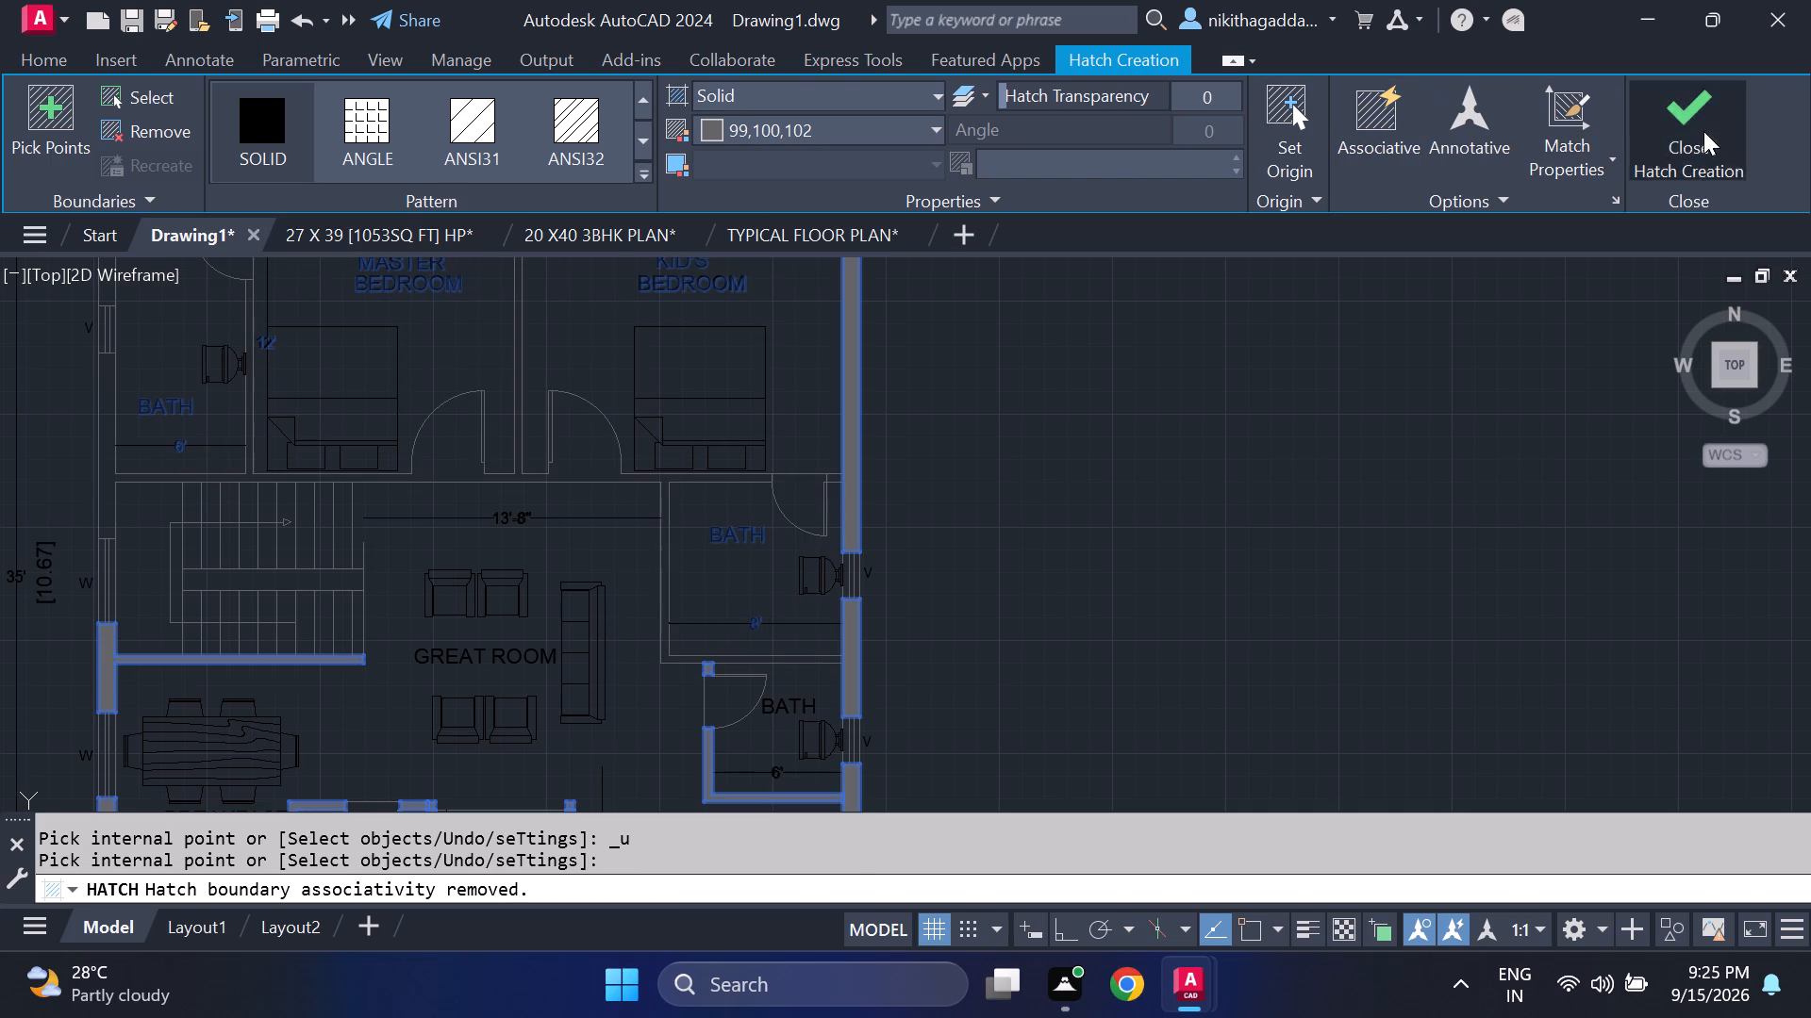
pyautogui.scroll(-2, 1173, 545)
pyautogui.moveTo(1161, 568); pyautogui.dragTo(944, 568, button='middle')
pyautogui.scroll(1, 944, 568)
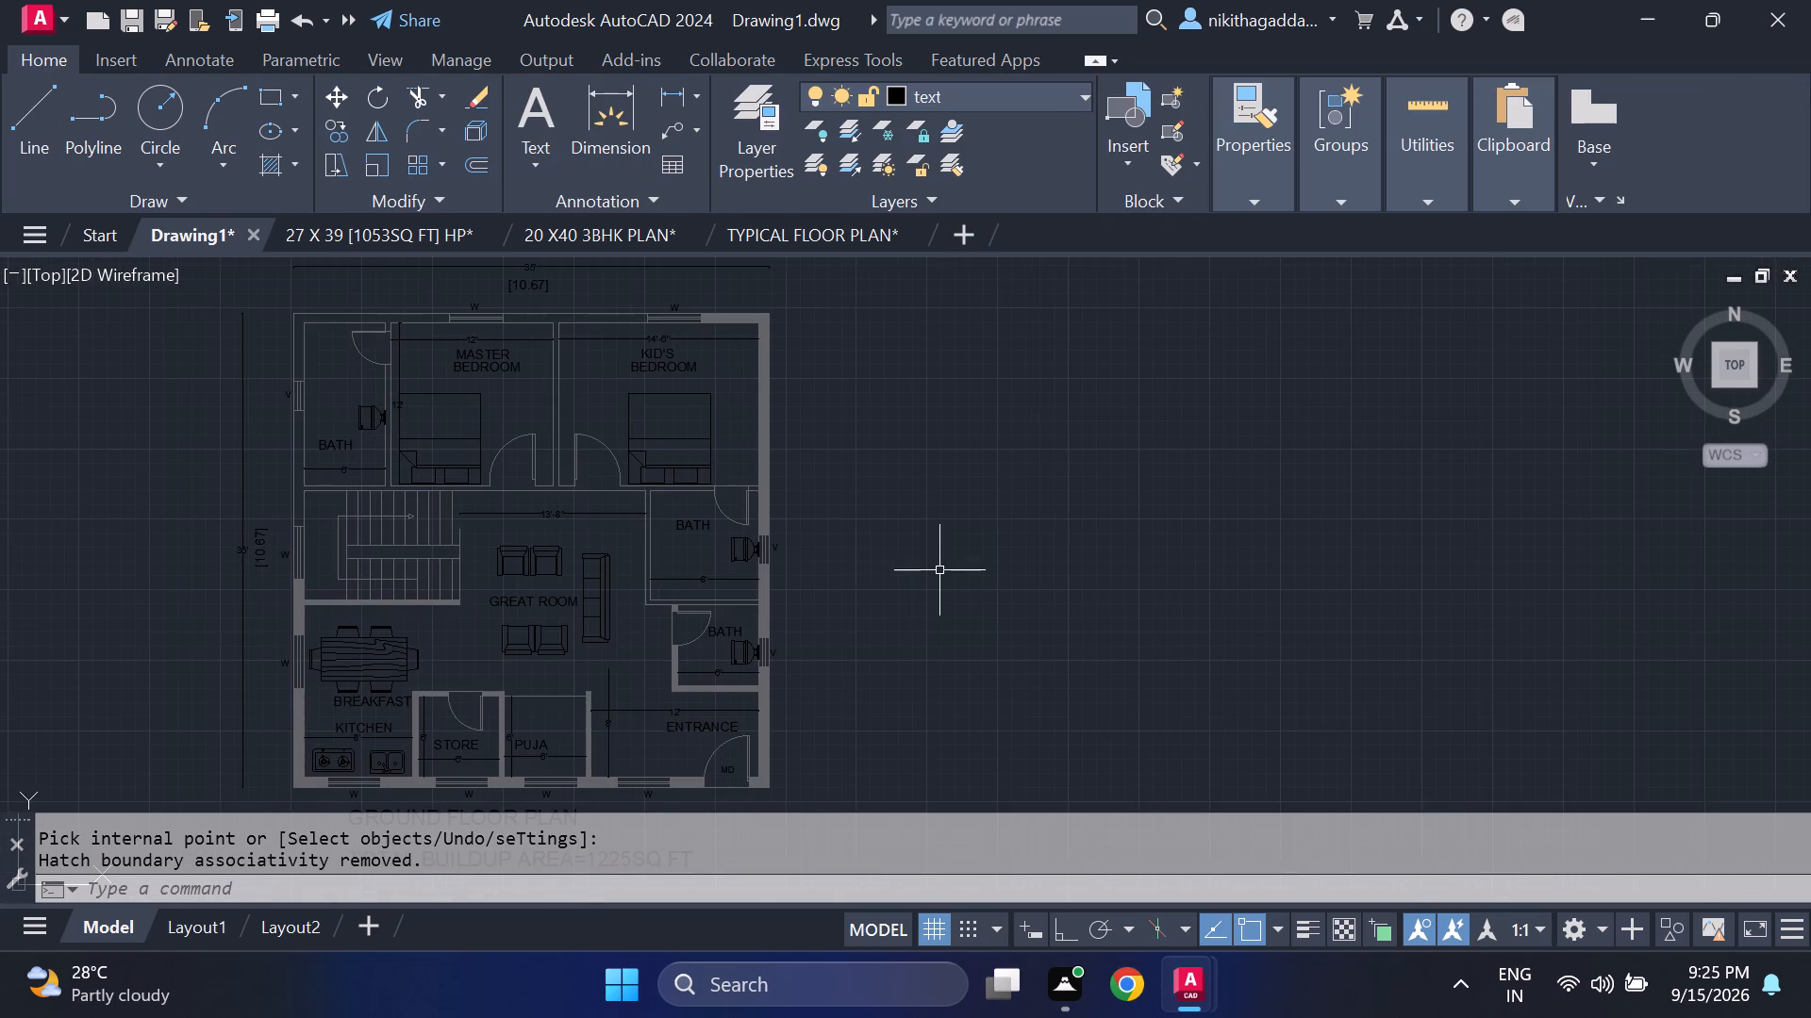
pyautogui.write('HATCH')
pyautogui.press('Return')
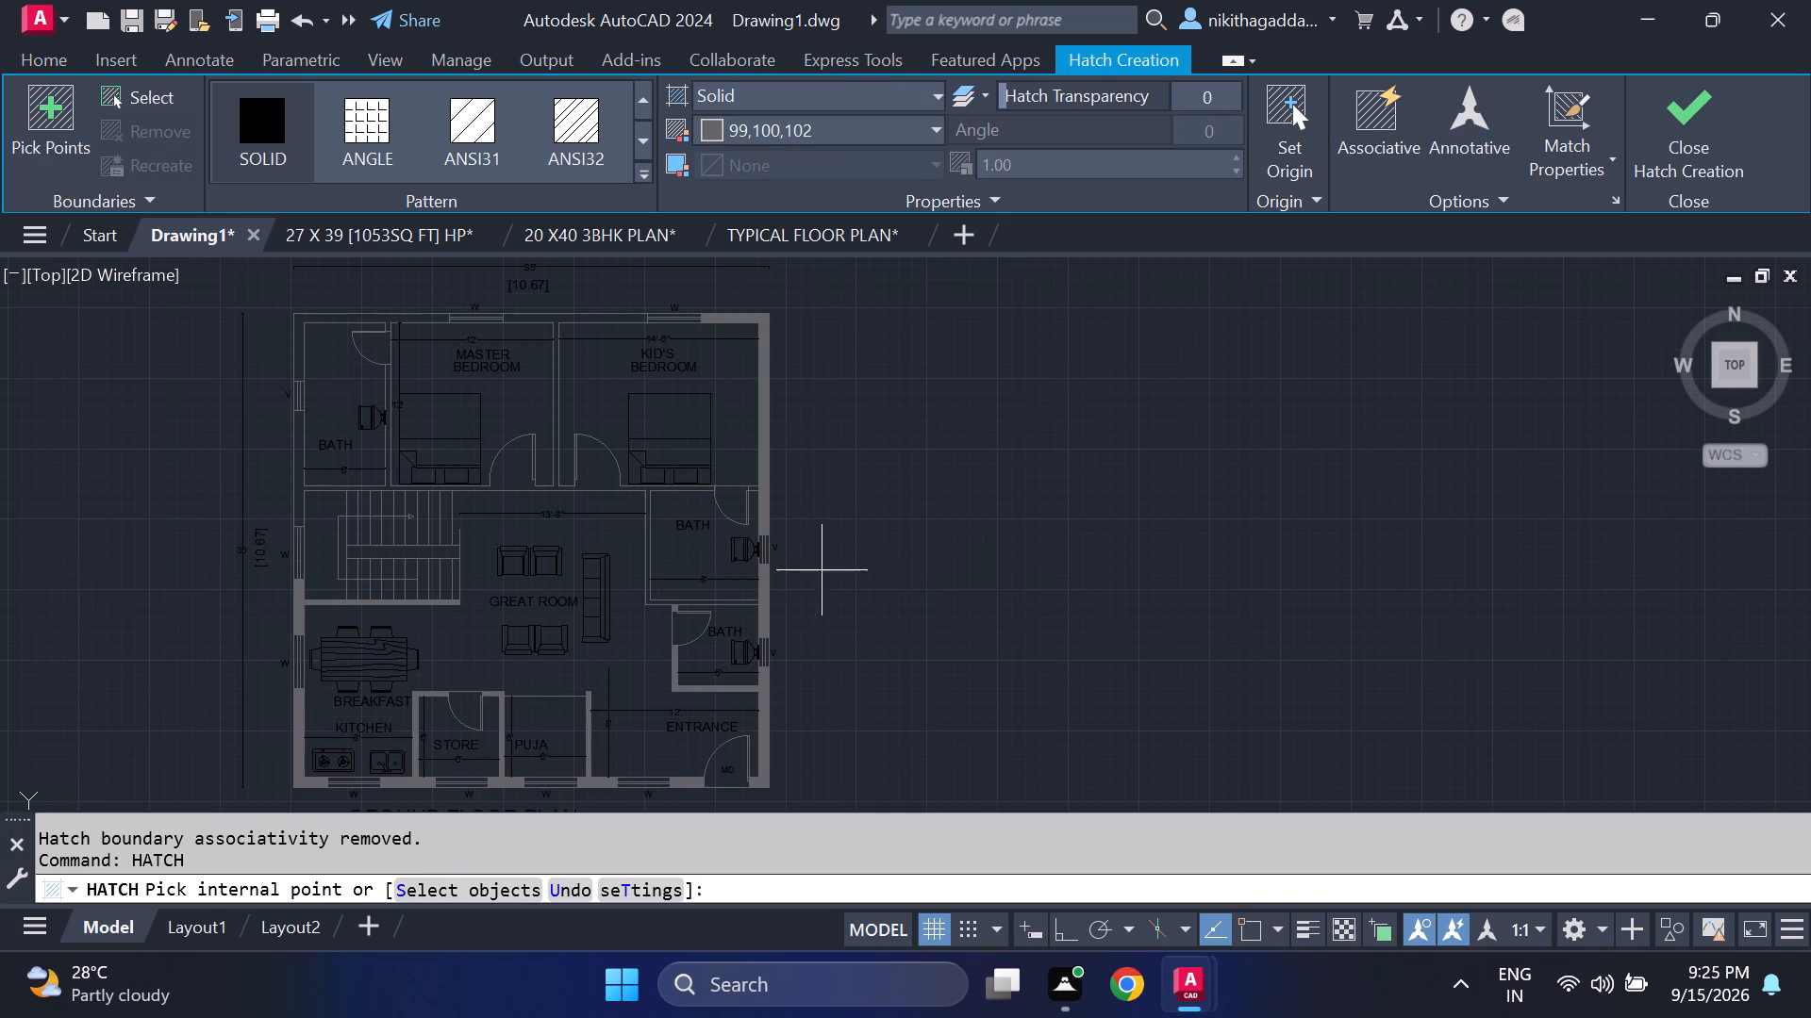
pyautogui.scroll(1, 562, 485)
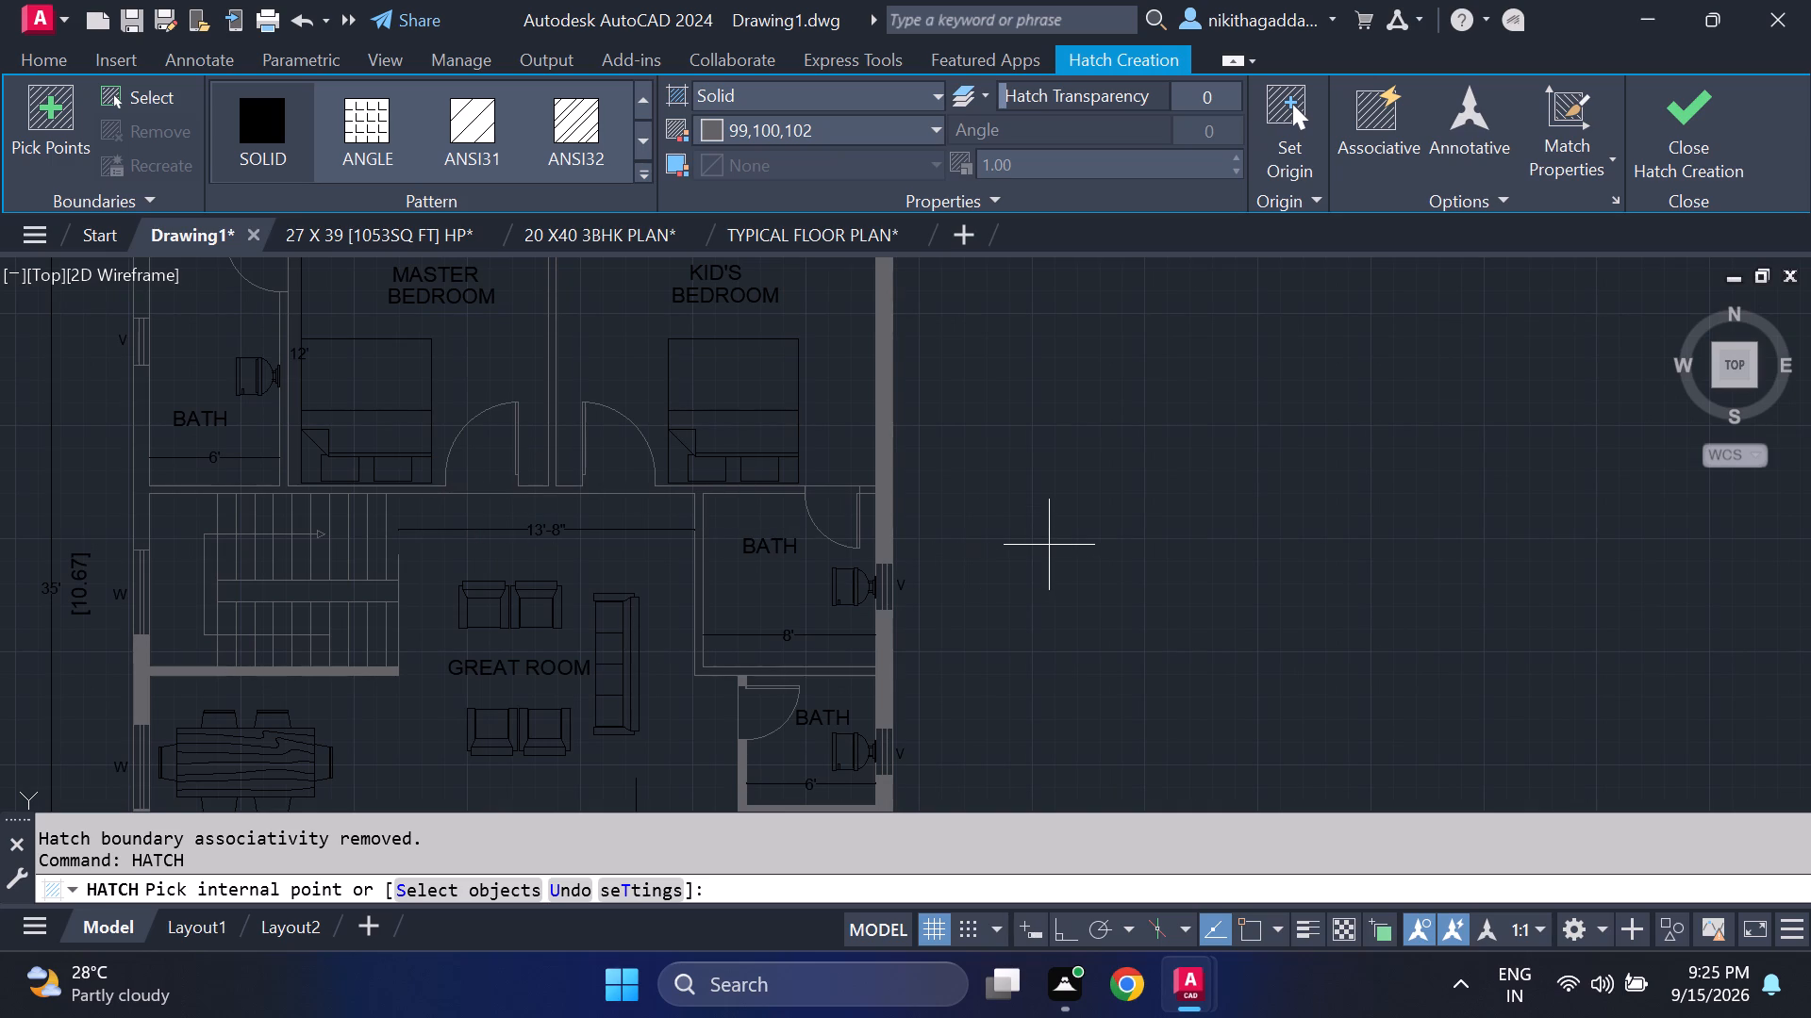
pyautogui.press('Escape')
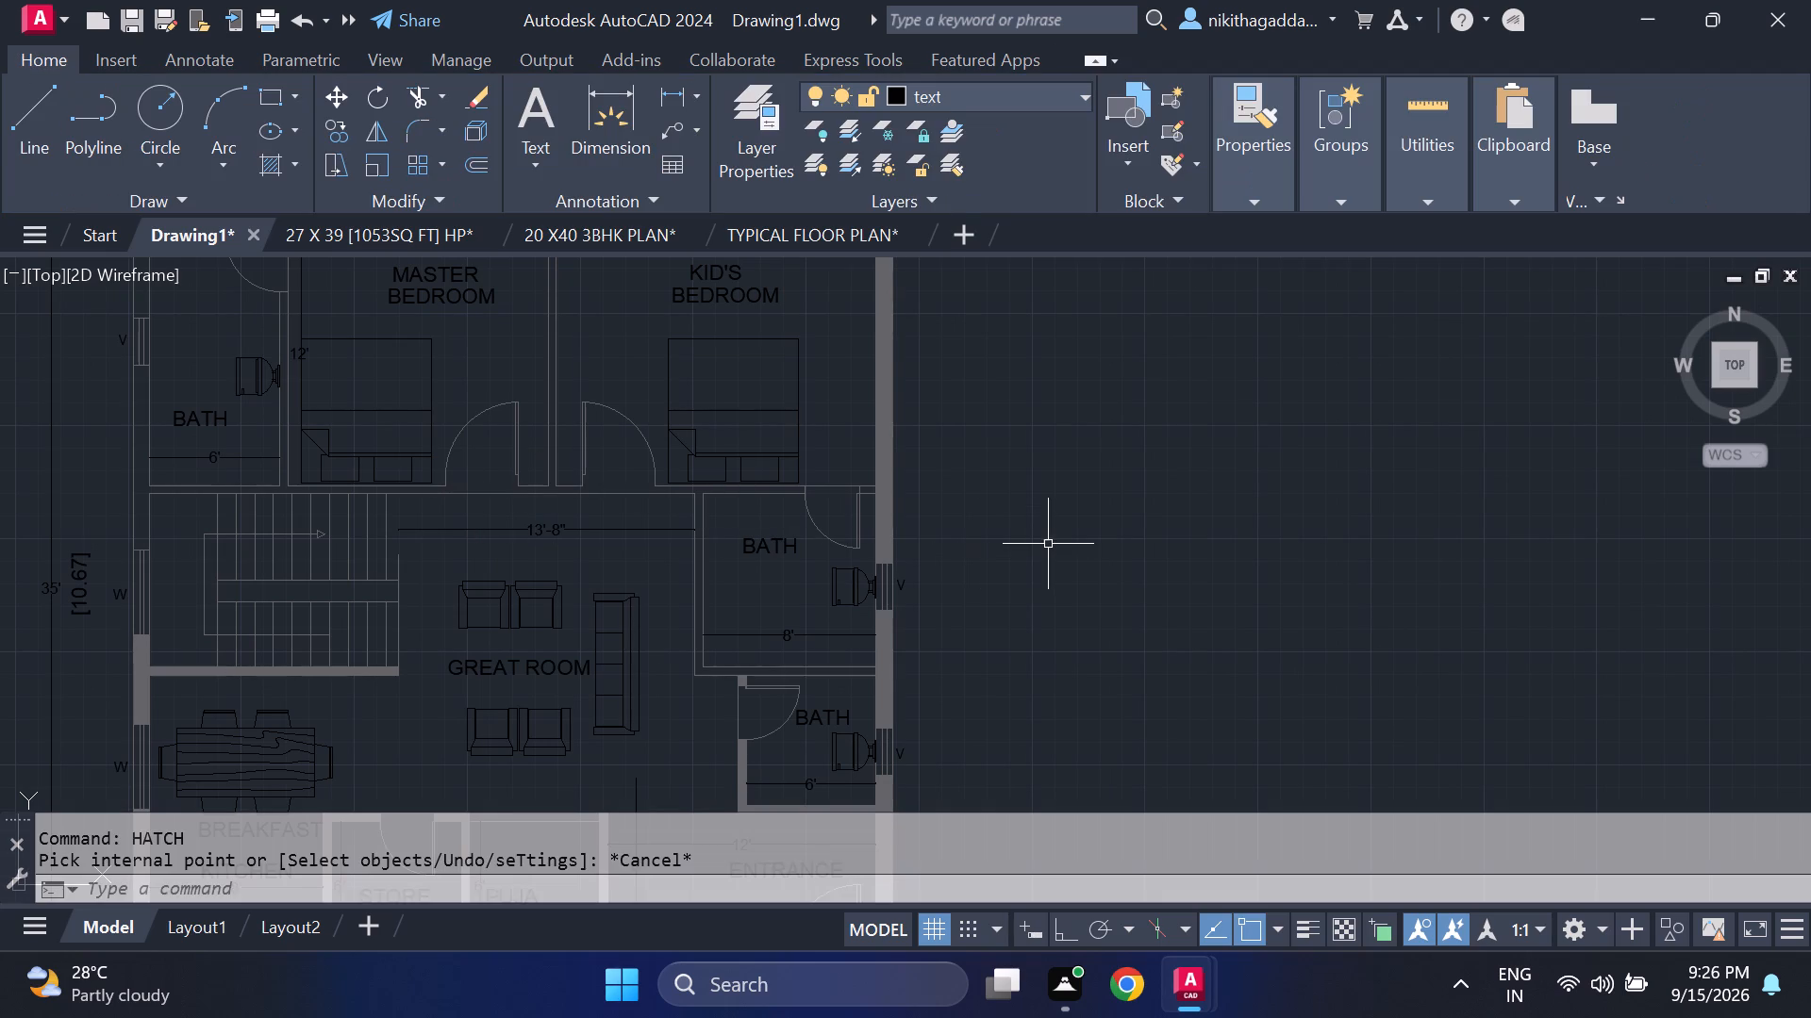
# On the walls layer, draw a short line across the wall thickness at the outer jamb of the master bedroom door.
pyautogui.click(1082, 86)
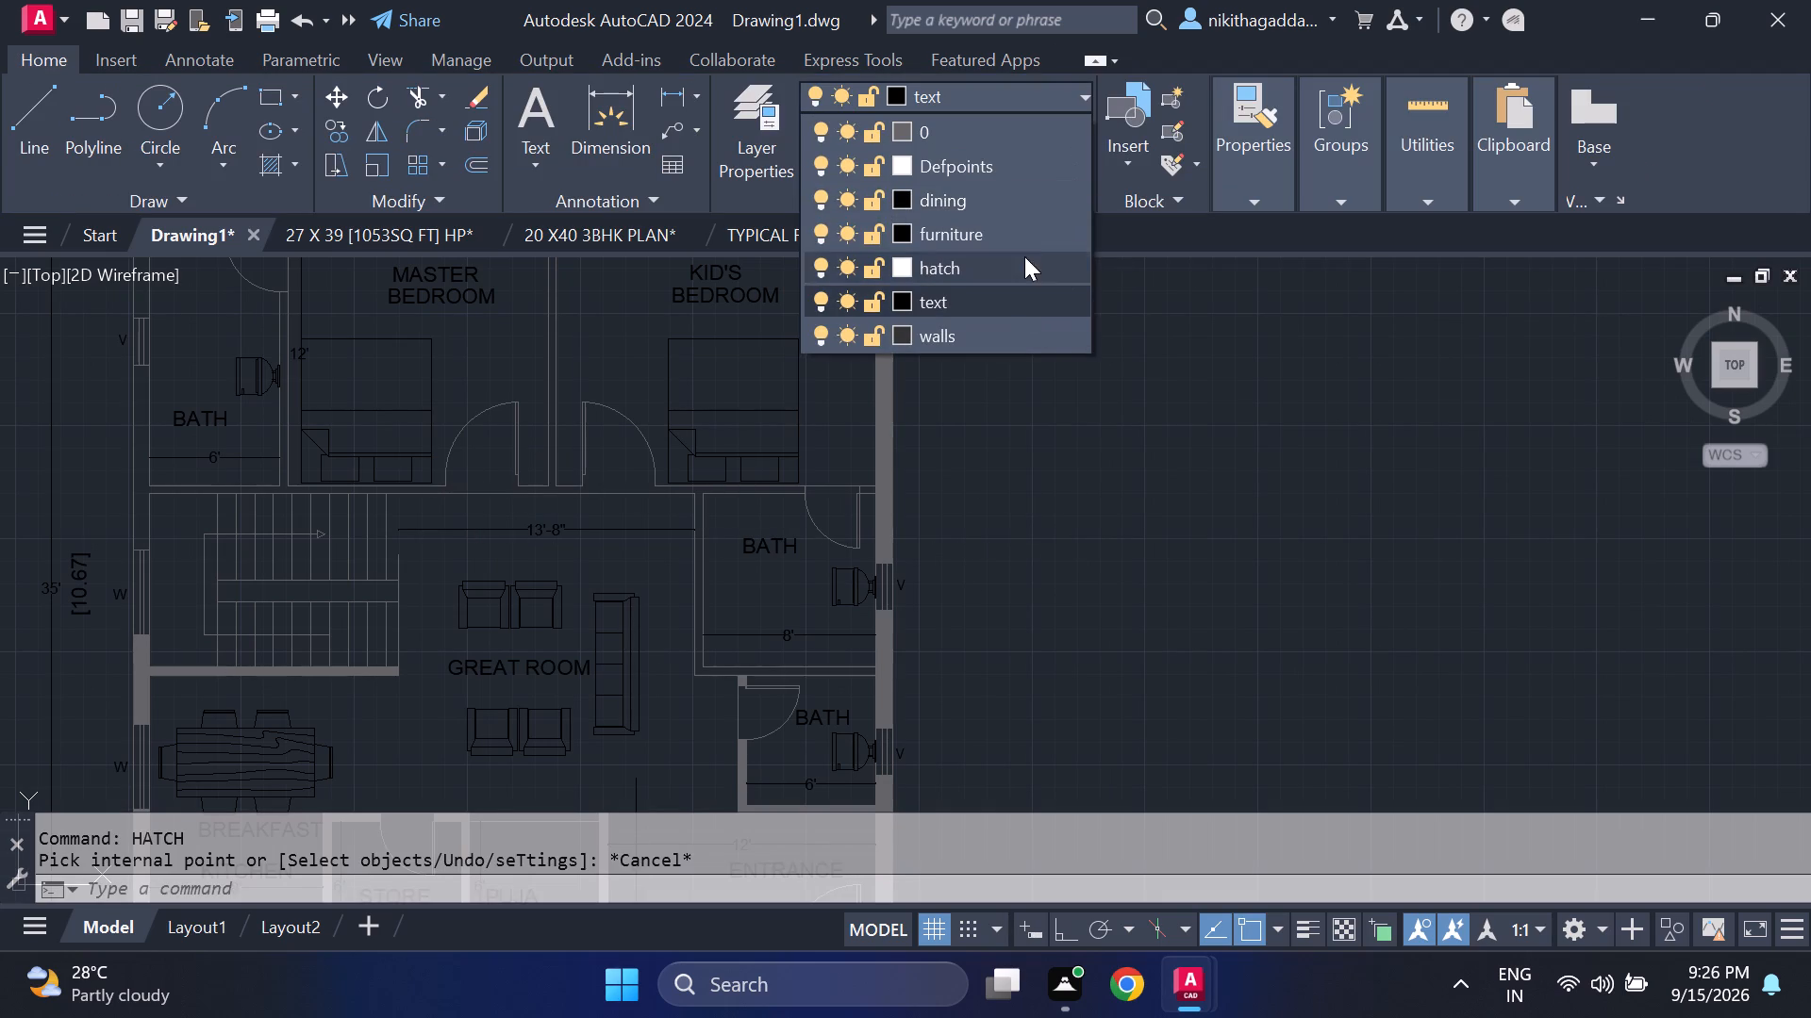
pyautogui.click(1000, 327)
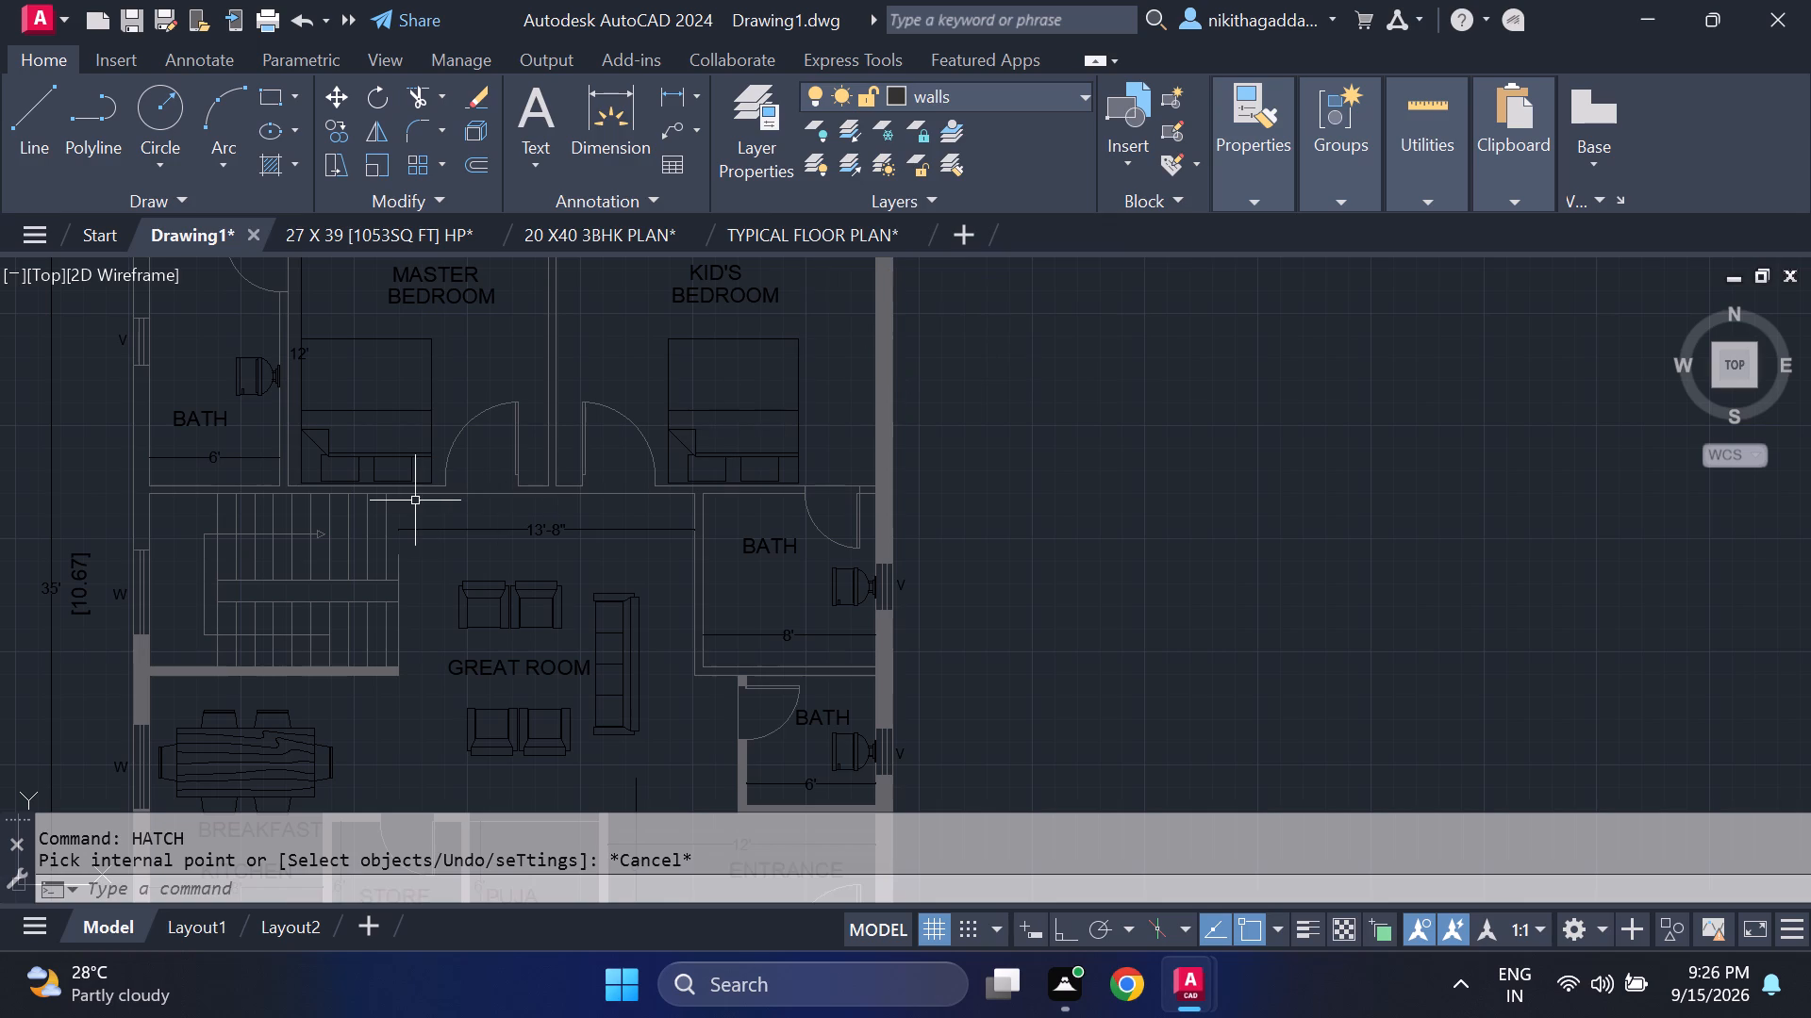
pyautogui.press('l')
pyautogui.press('Return')
pyautogui.scroll(2, 408, 493)
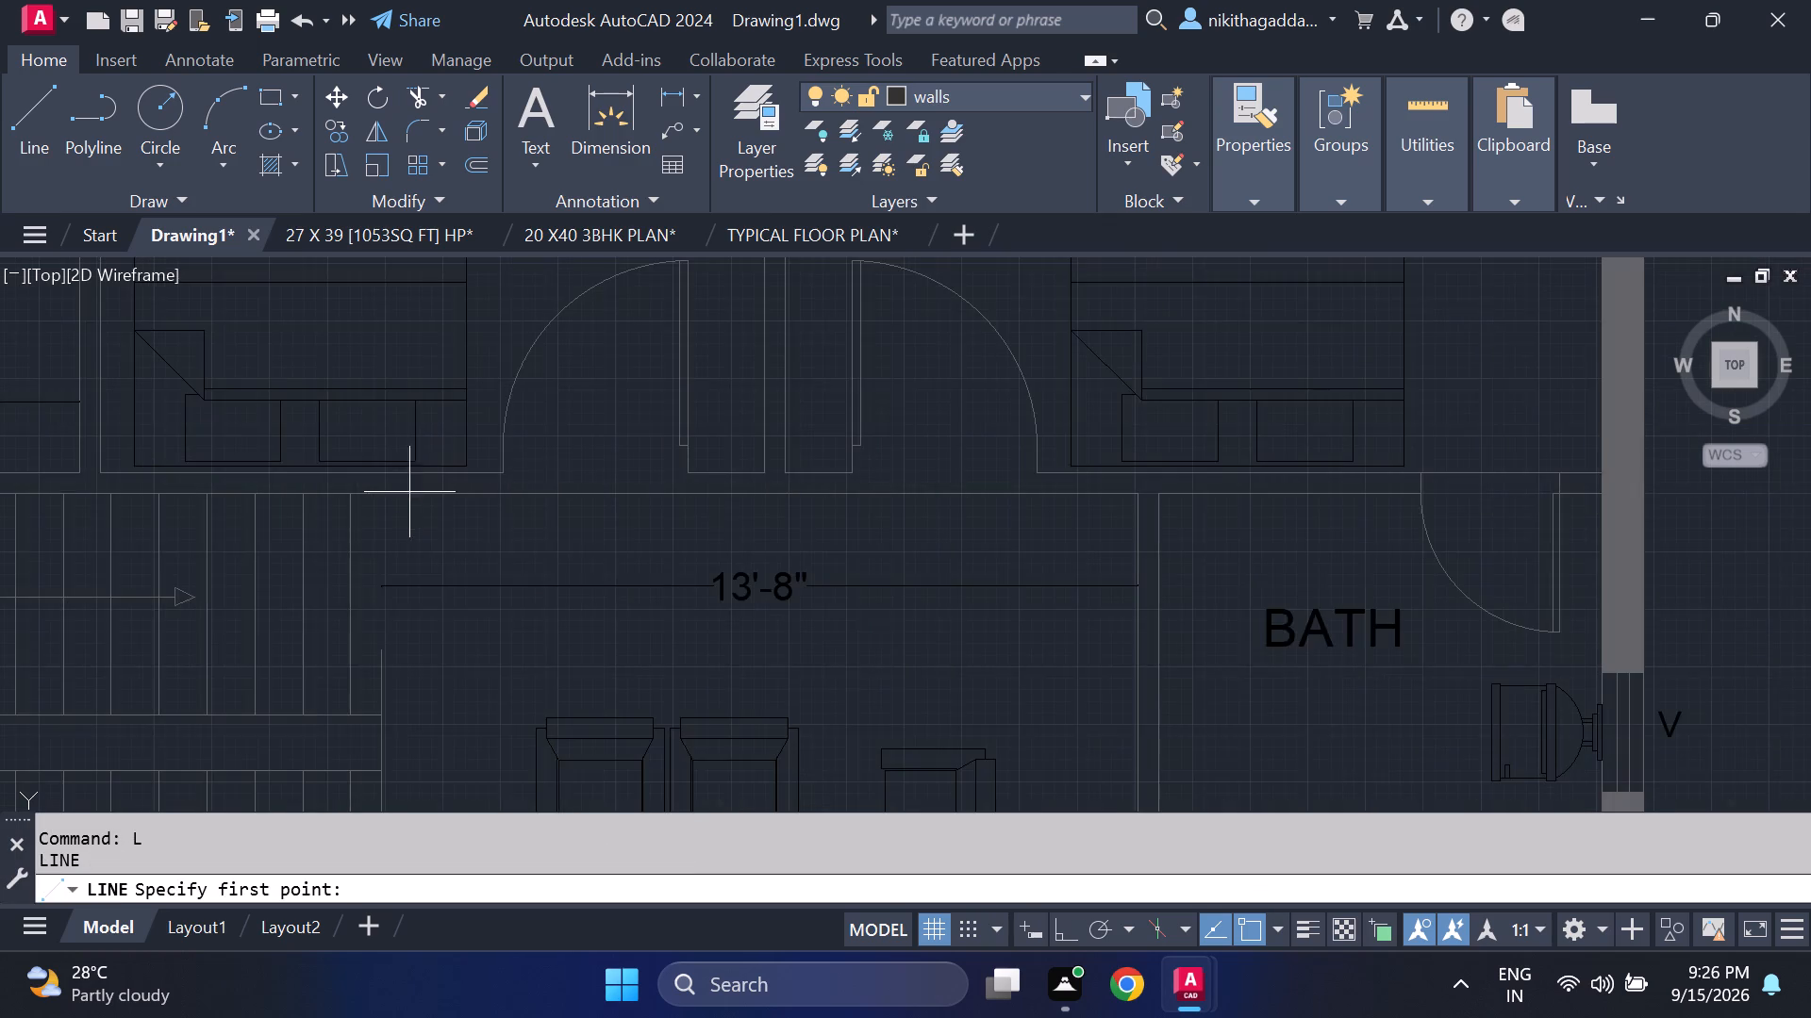
pyautogui.scroll(1, 452, 499)
pyautogui.click(524, 458)
pyautogui.click(524, 498)
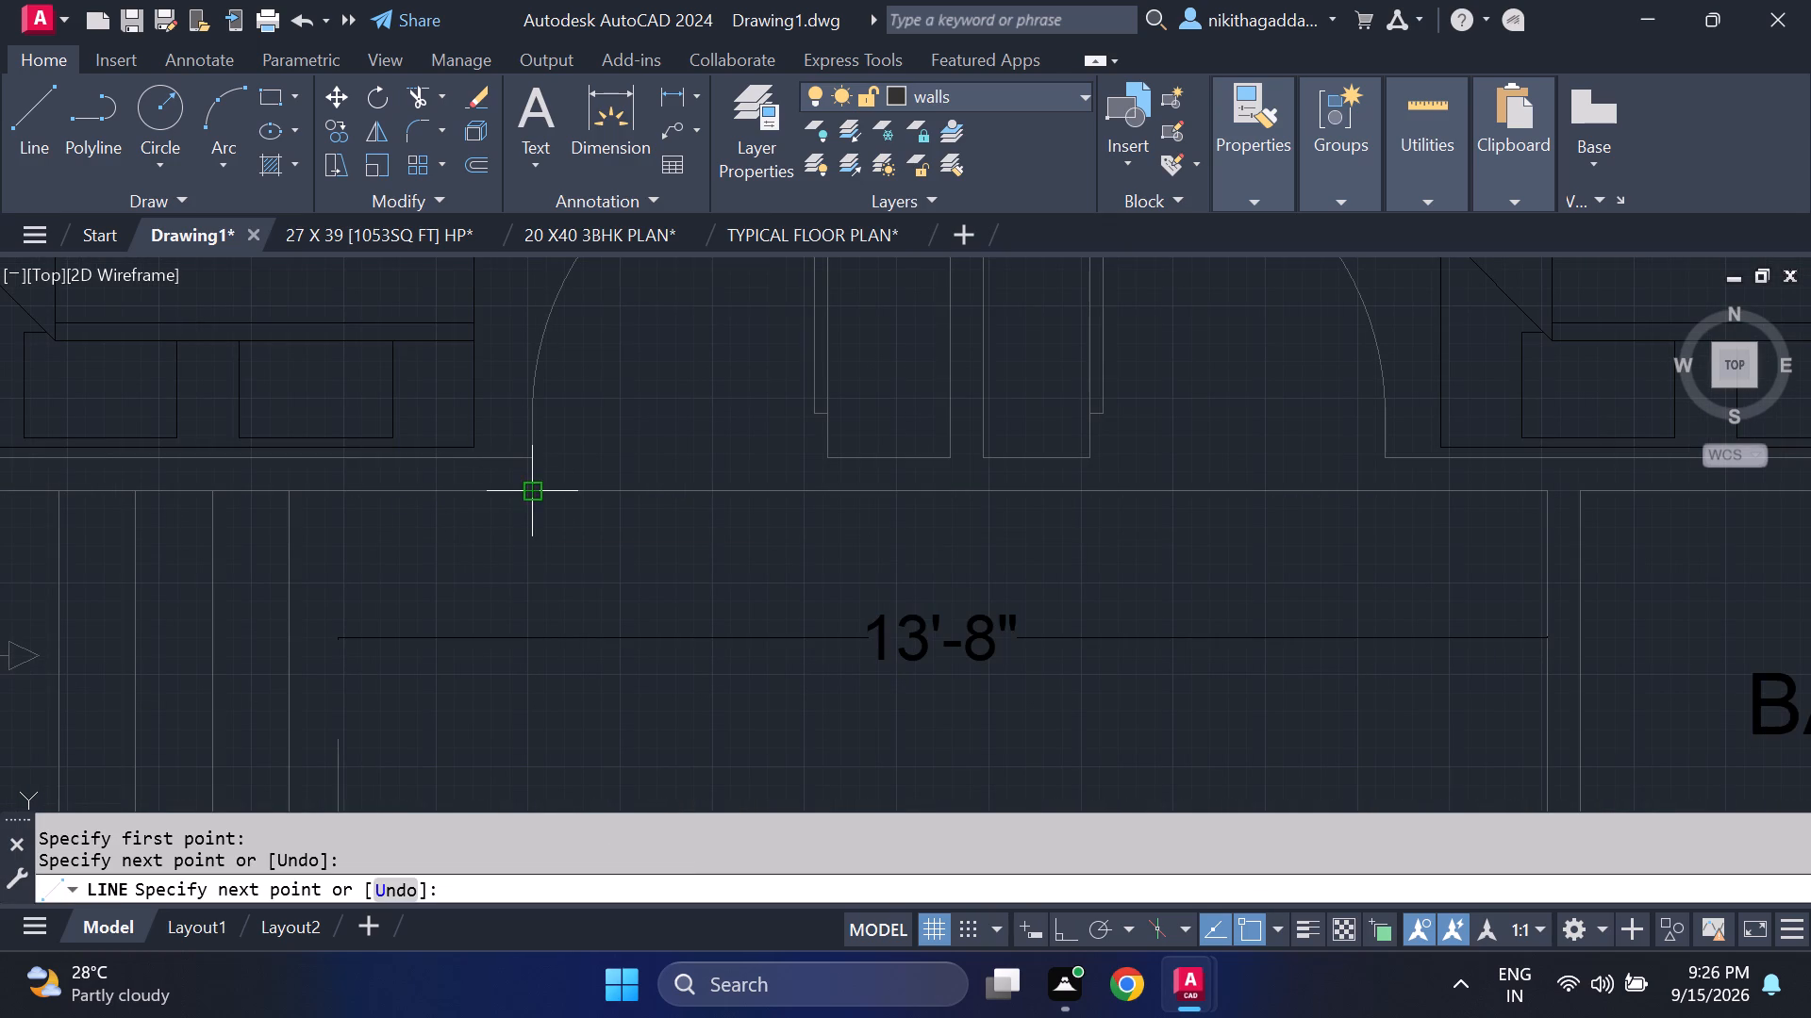
pyautogui.press('Escape')
# Draw a short line across the wall thickness at the outer jamb of the kid's bedroom door.
pyautogui.press('space')
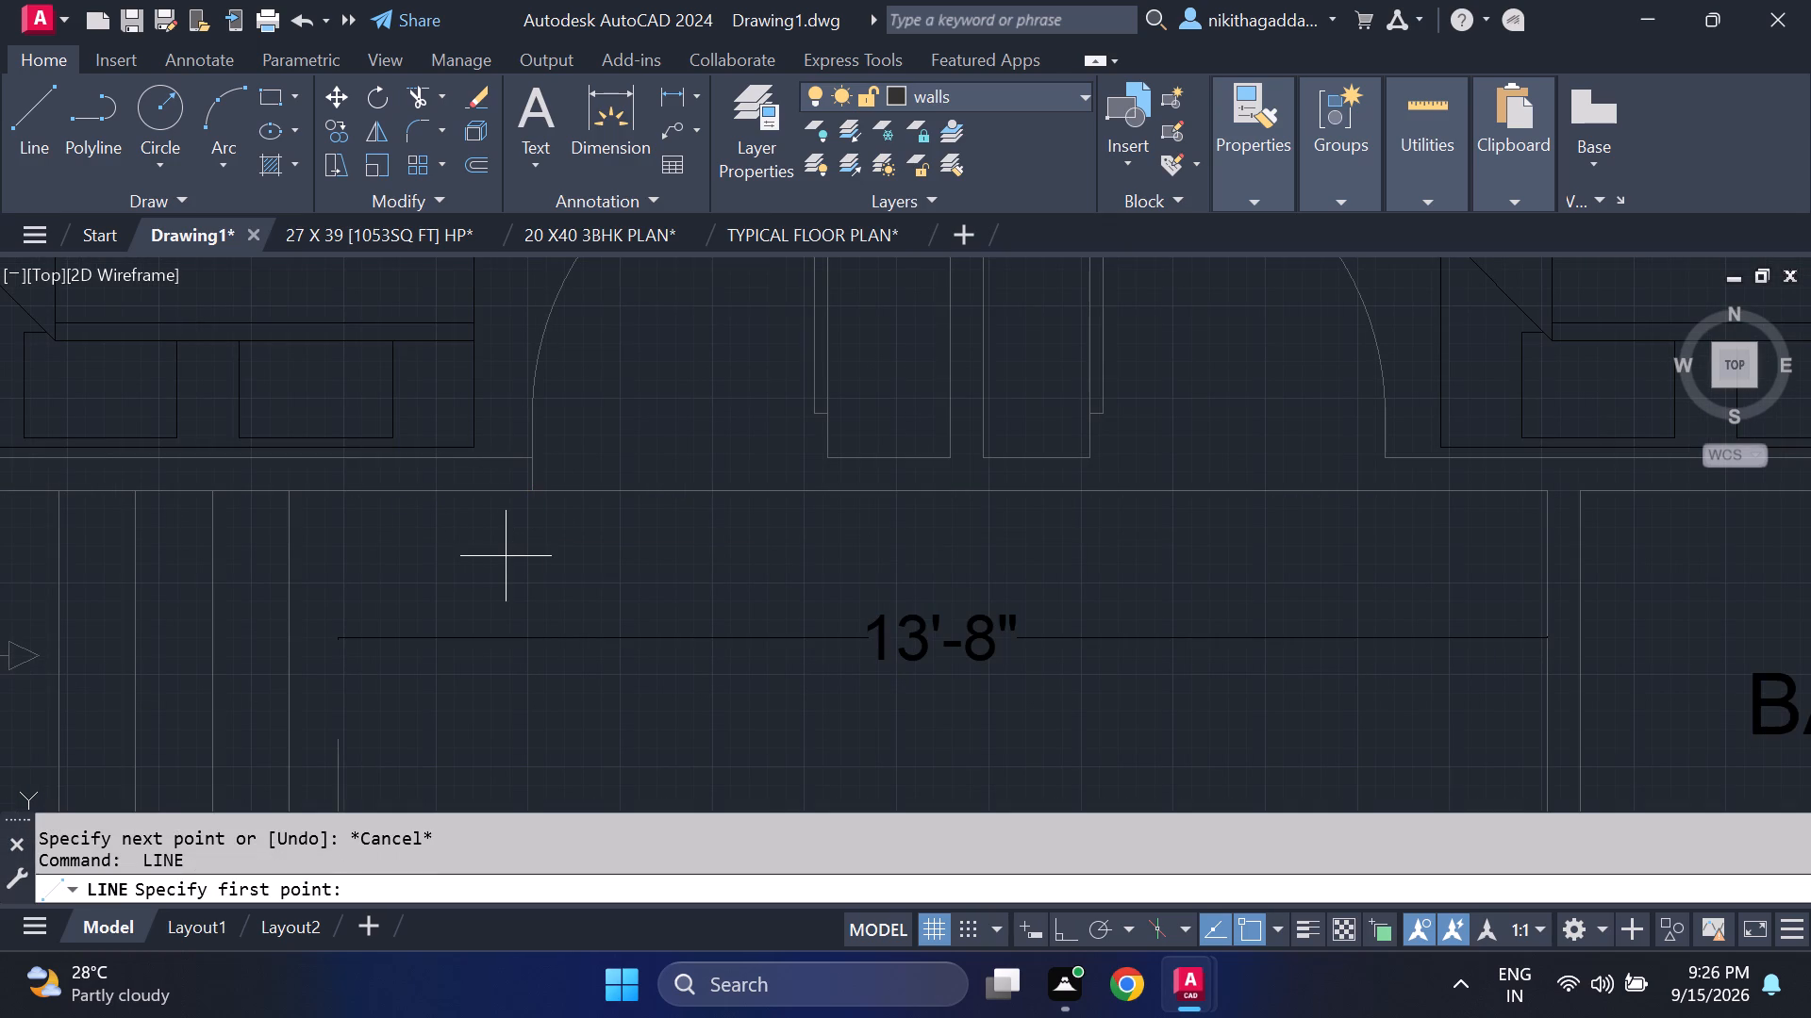
pyautogui.click(1391, 464)
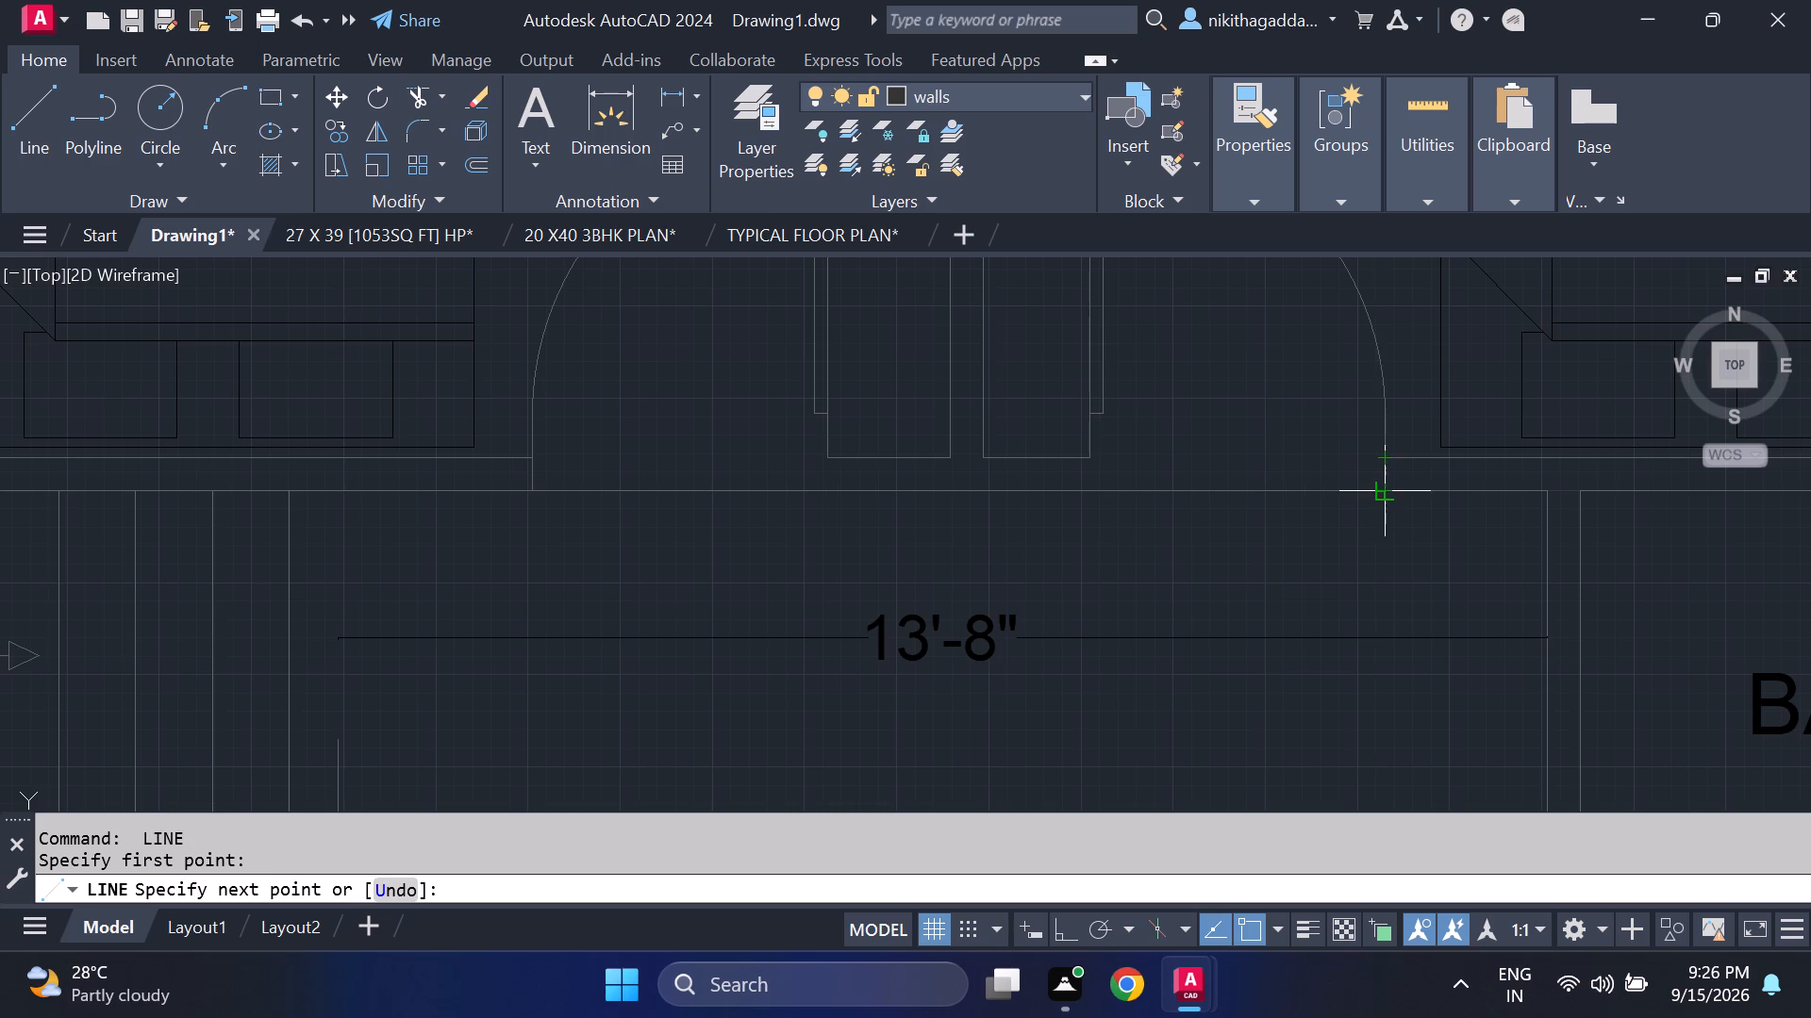
pyautogui.click(1388, 489)
pyautogui.press('Escape')
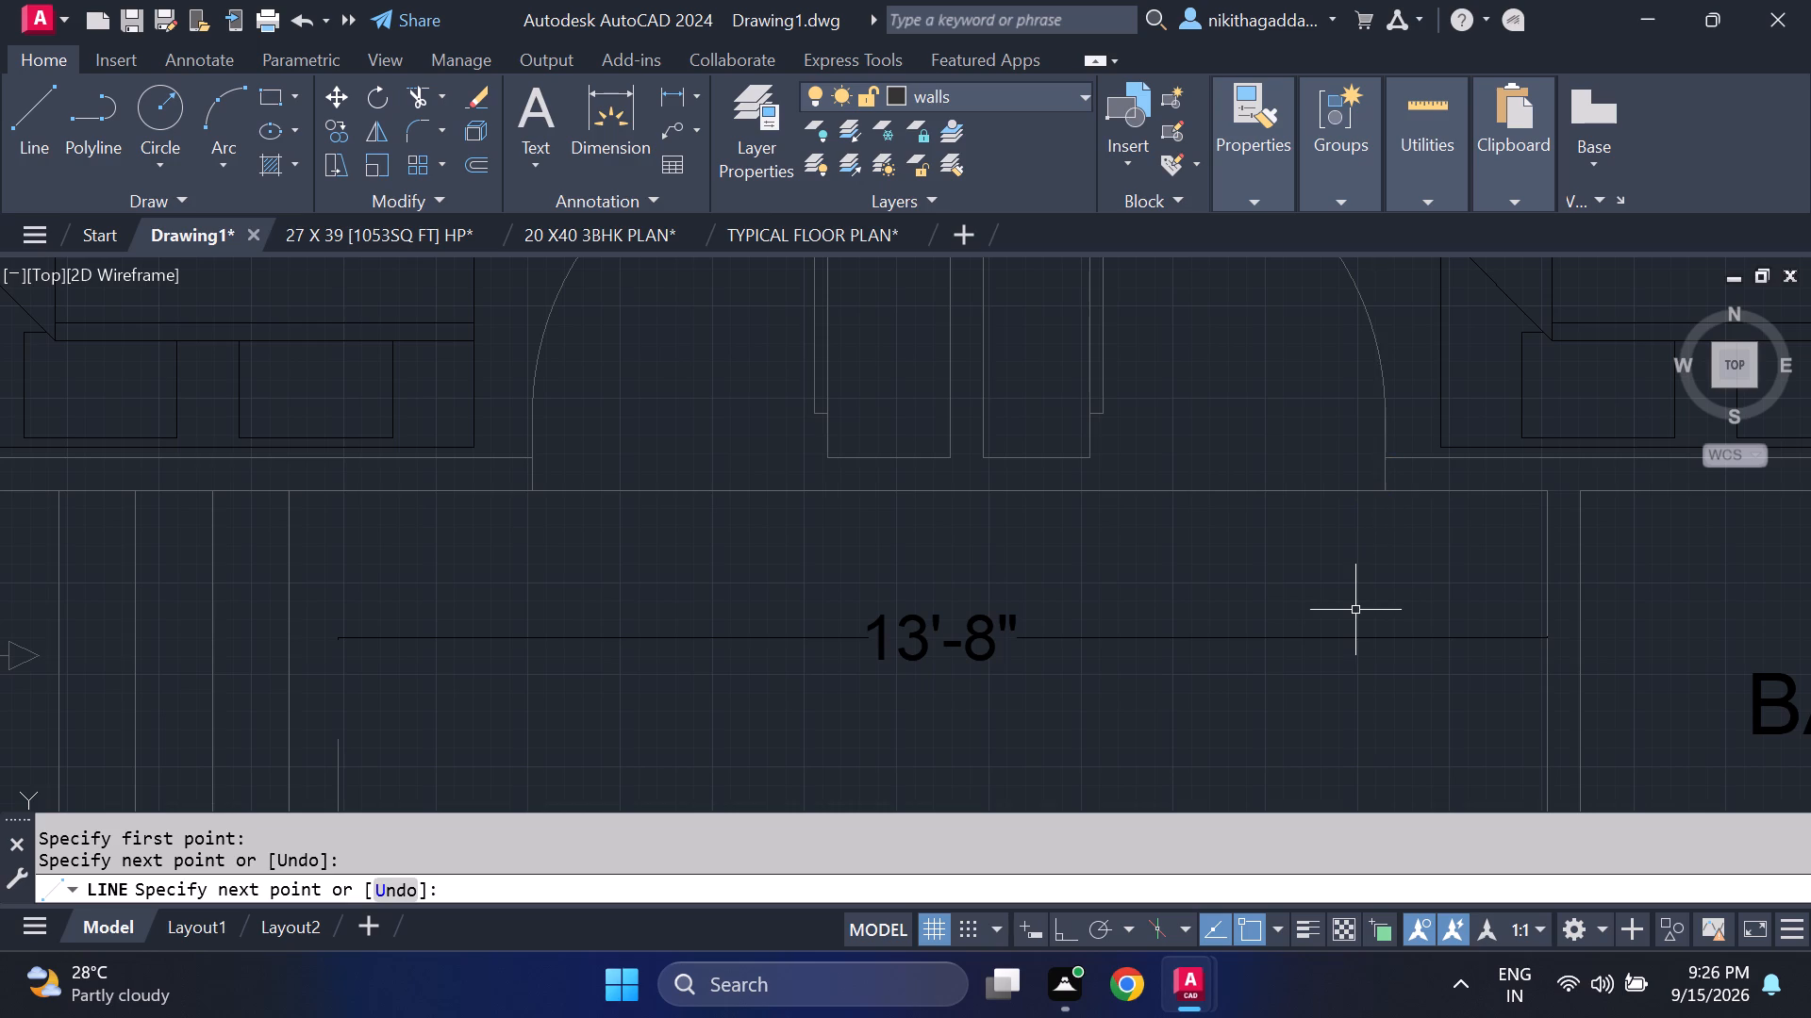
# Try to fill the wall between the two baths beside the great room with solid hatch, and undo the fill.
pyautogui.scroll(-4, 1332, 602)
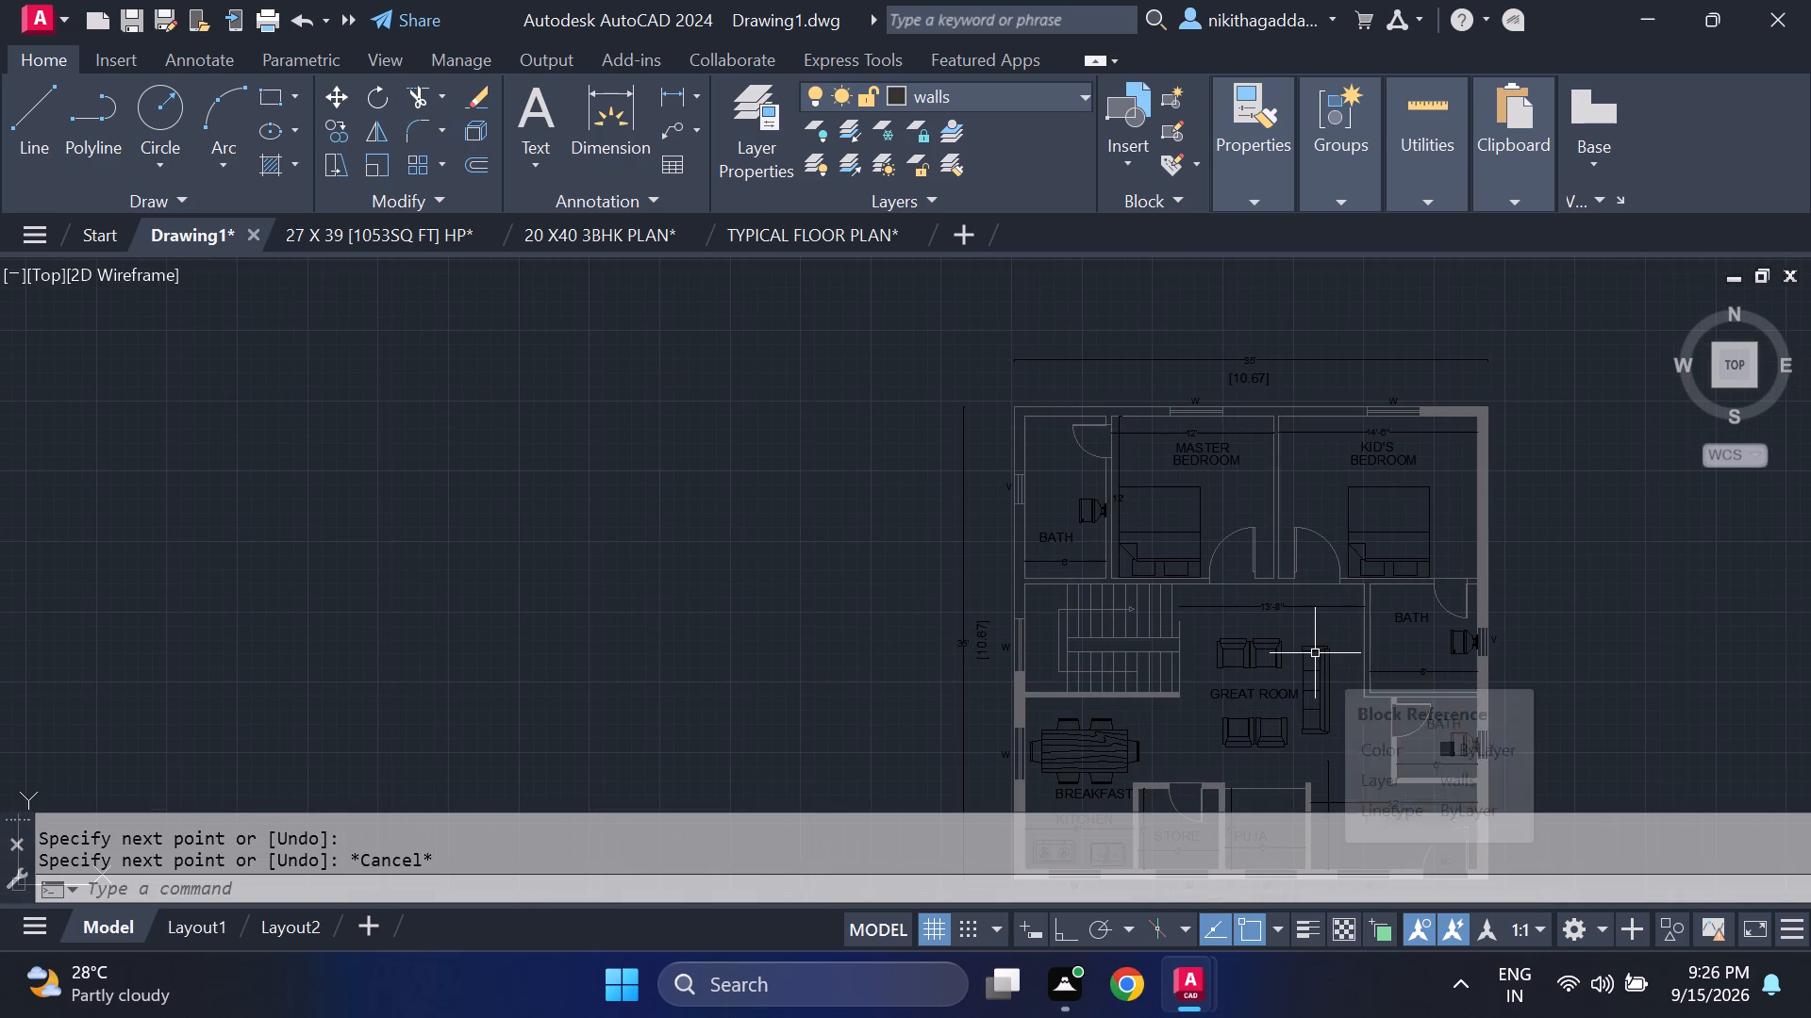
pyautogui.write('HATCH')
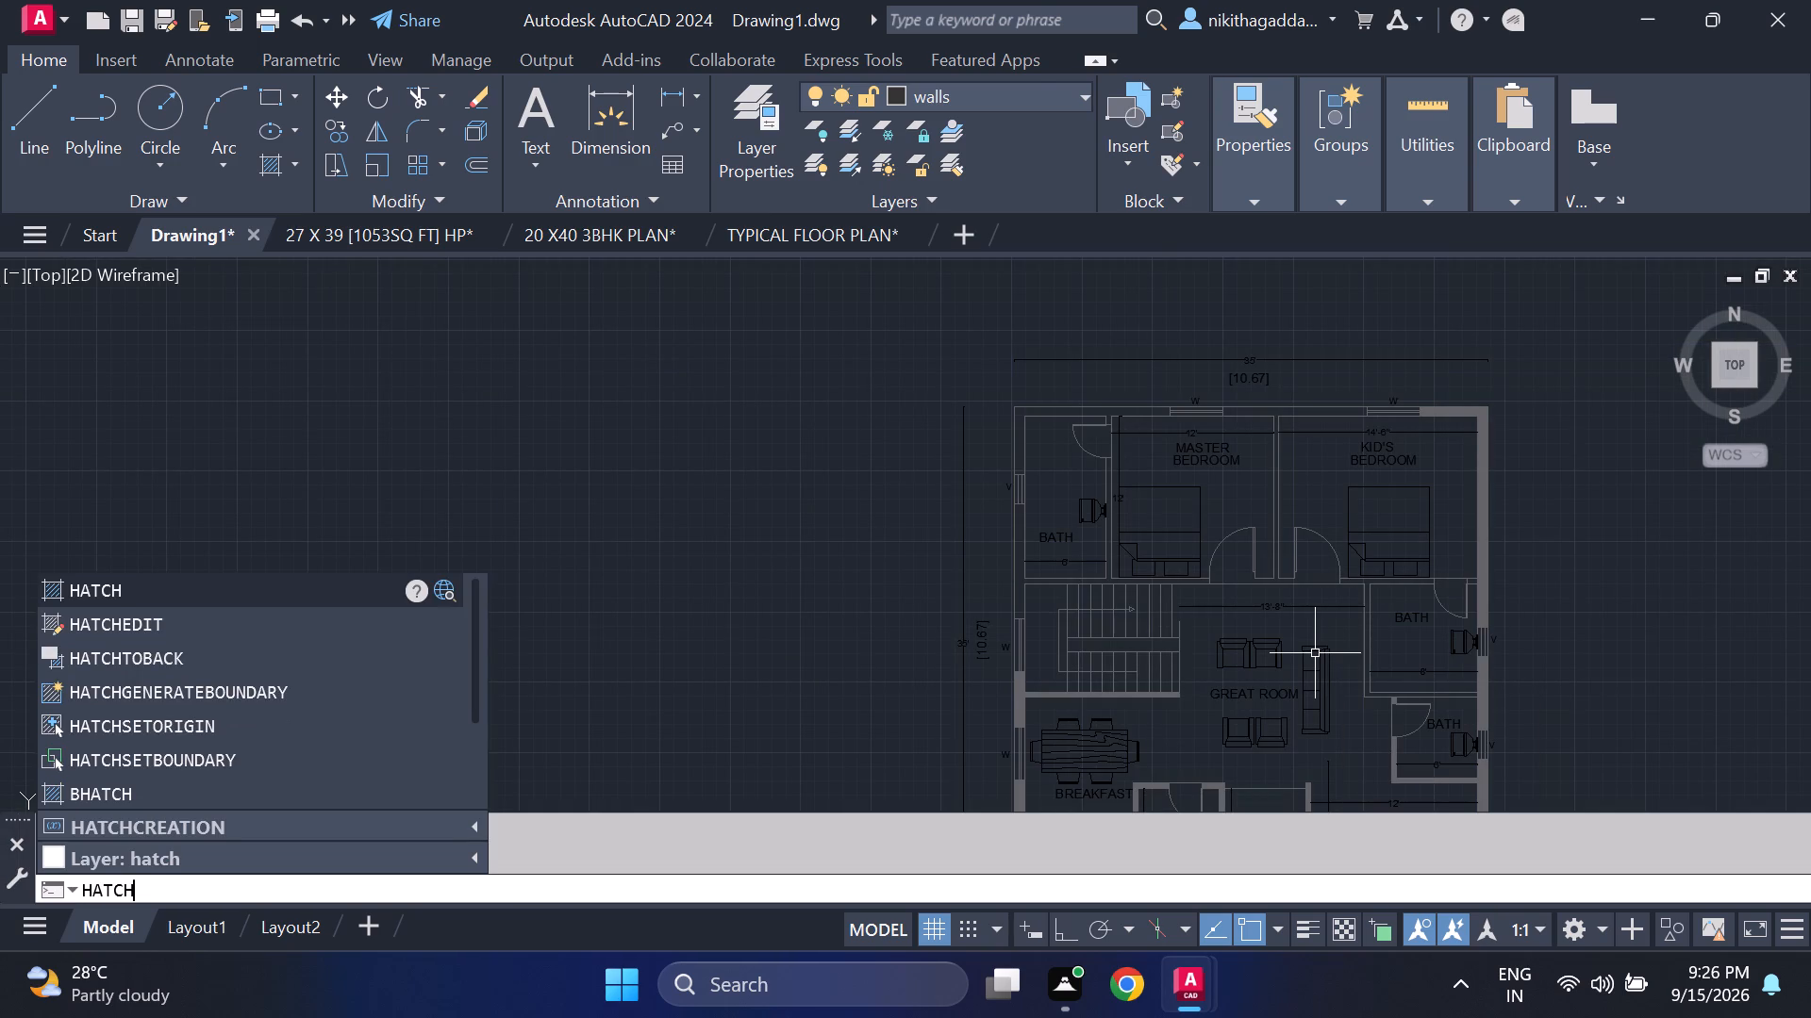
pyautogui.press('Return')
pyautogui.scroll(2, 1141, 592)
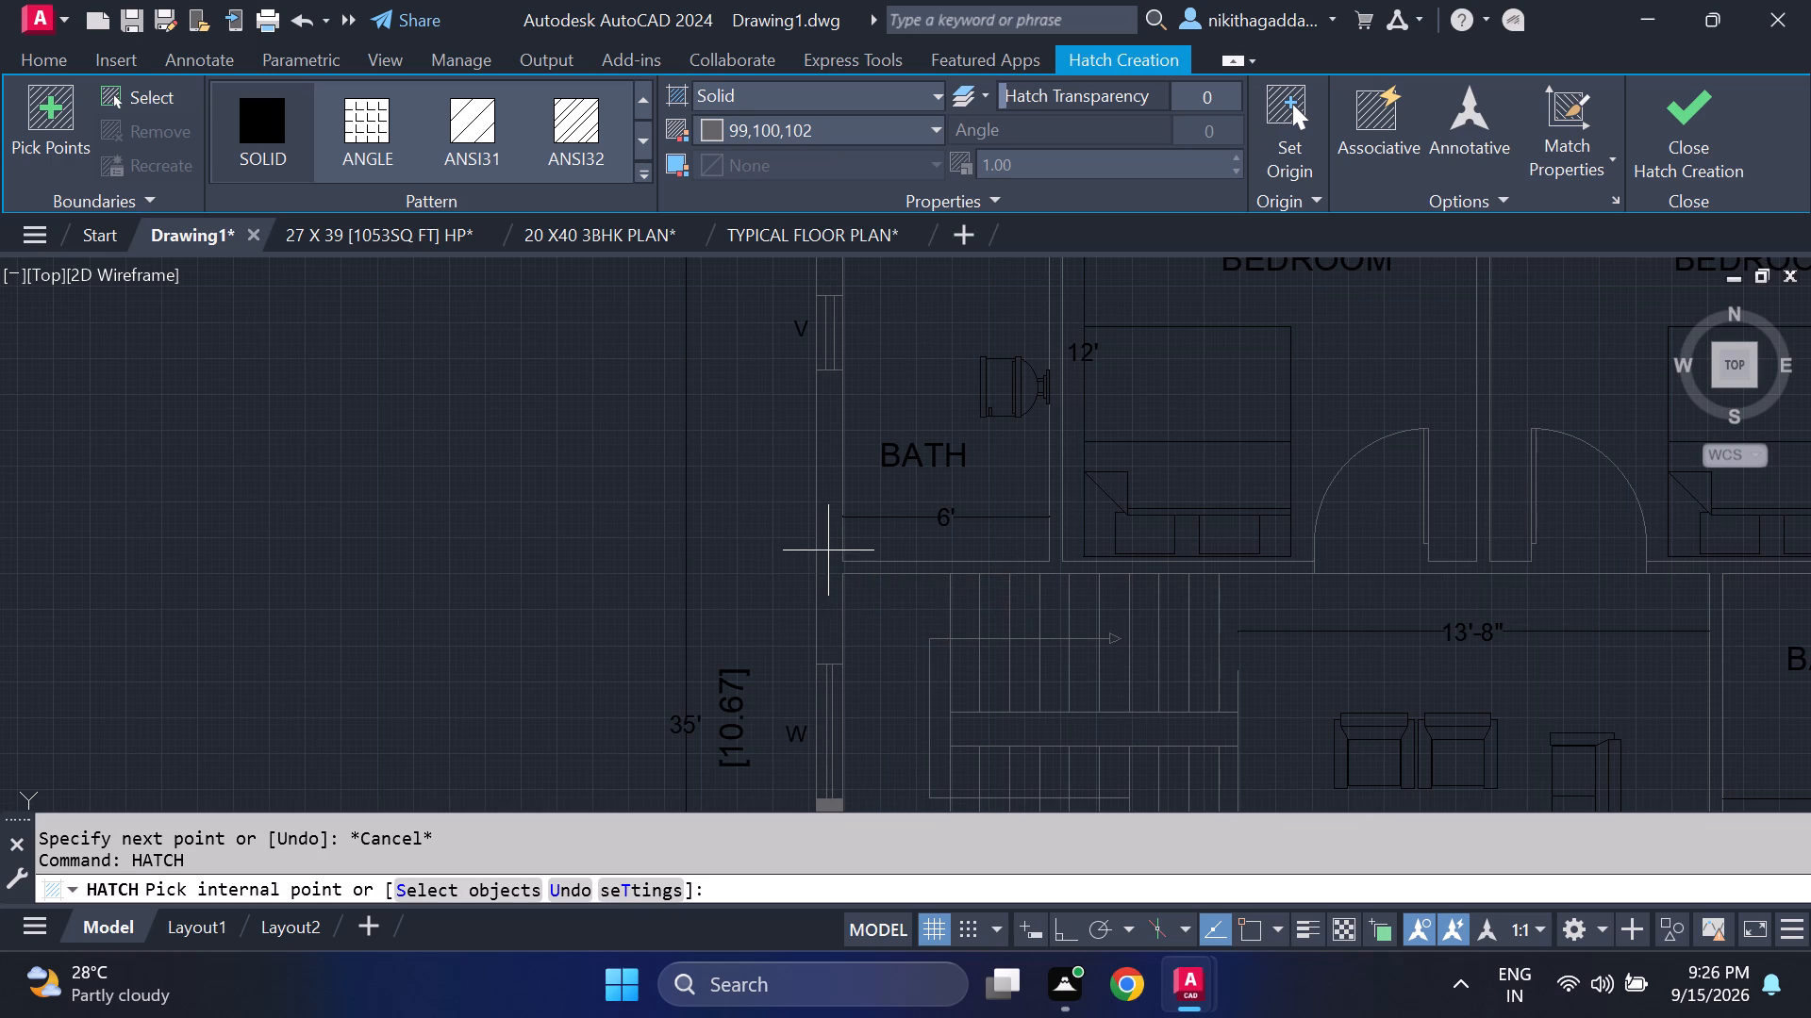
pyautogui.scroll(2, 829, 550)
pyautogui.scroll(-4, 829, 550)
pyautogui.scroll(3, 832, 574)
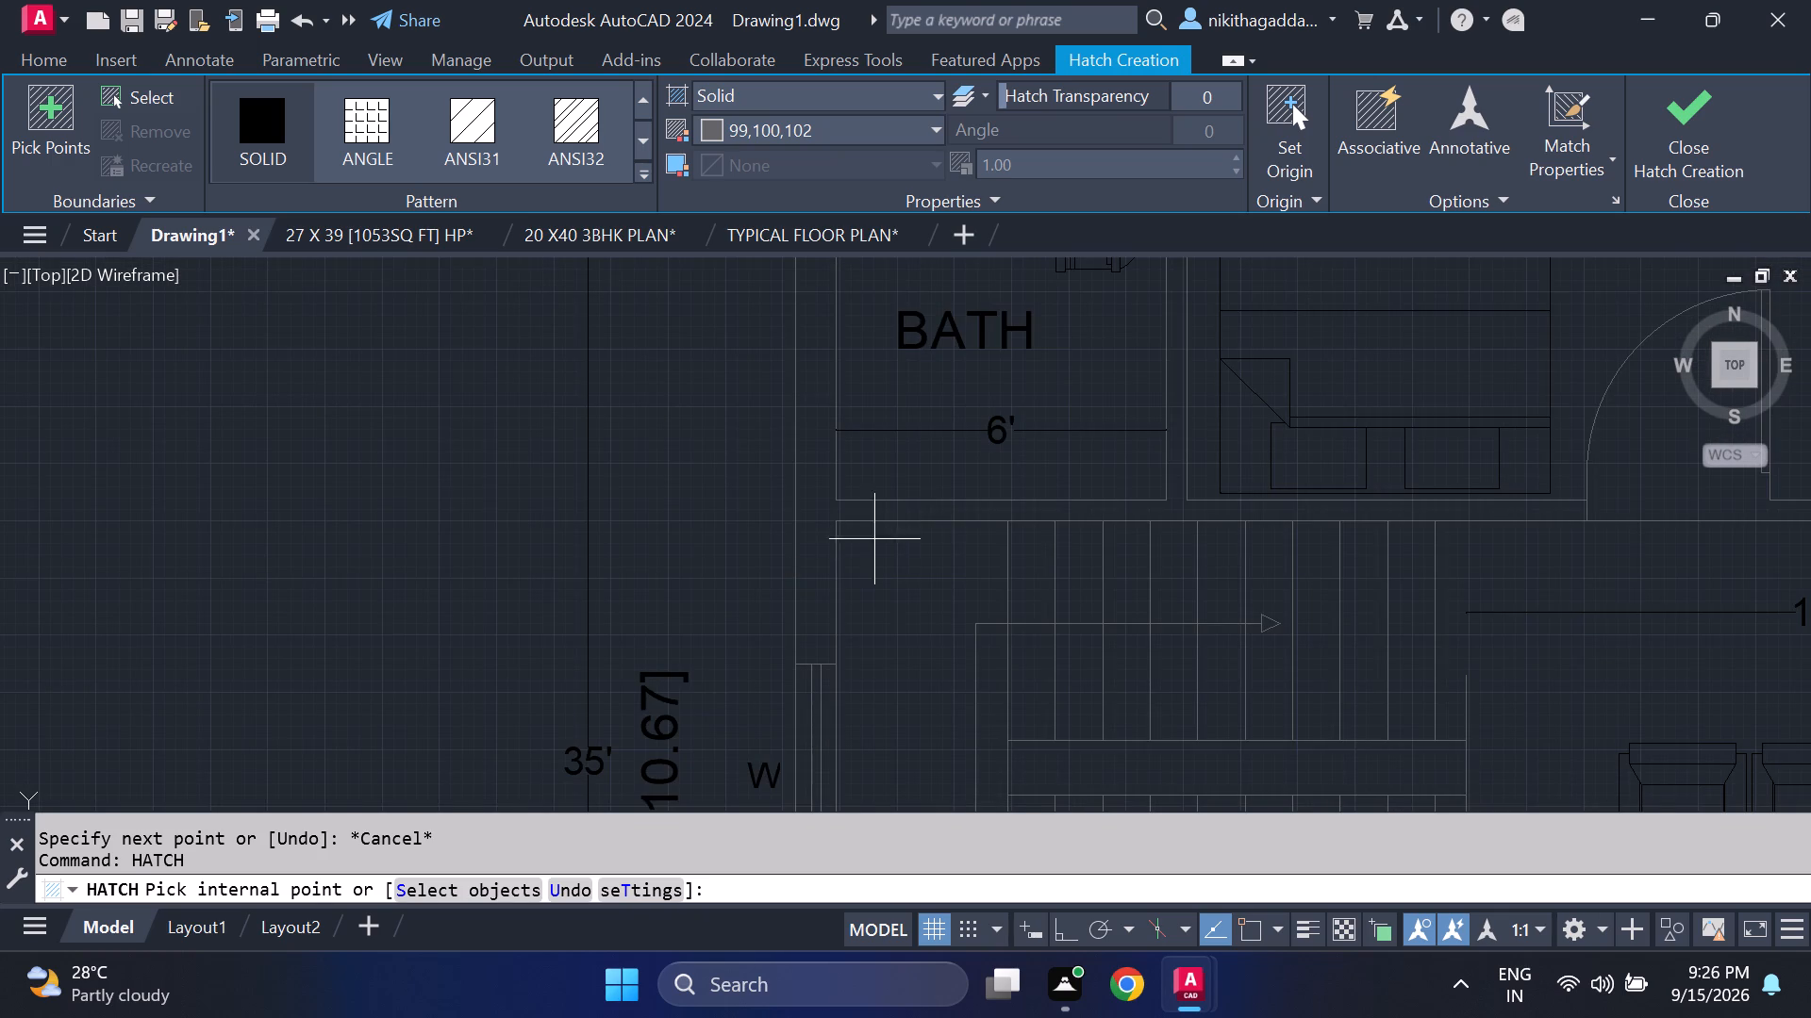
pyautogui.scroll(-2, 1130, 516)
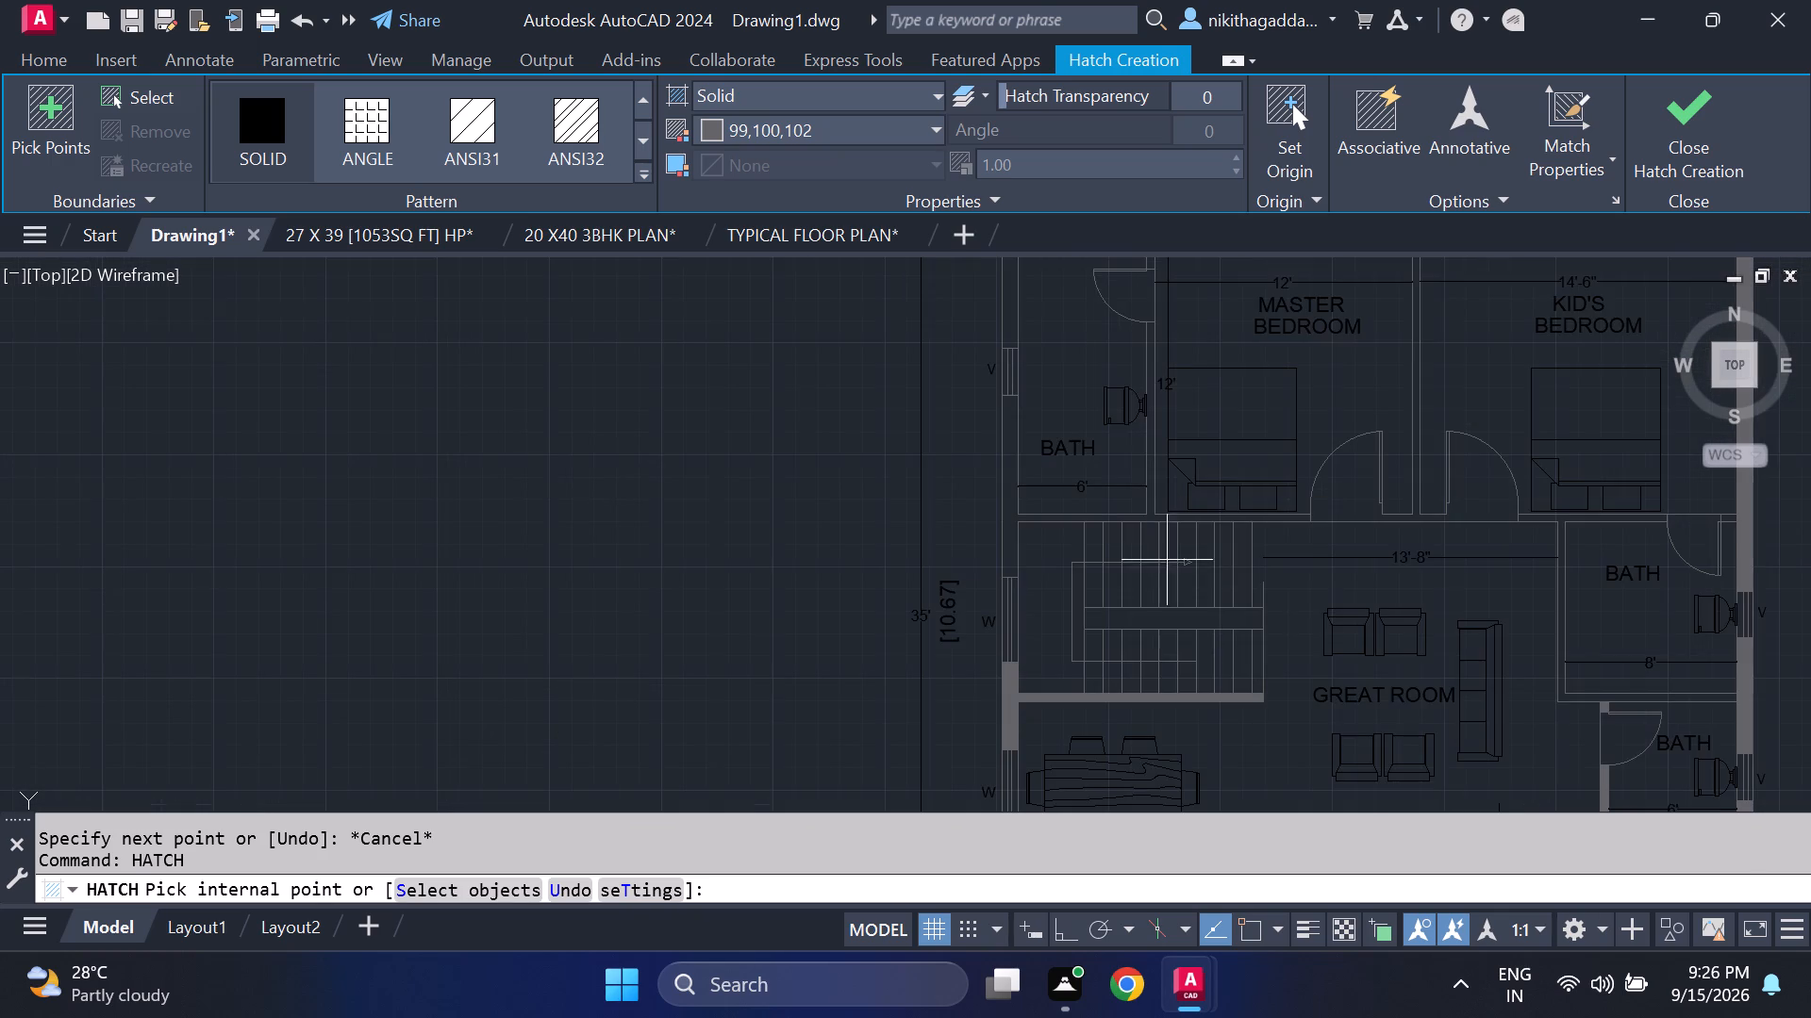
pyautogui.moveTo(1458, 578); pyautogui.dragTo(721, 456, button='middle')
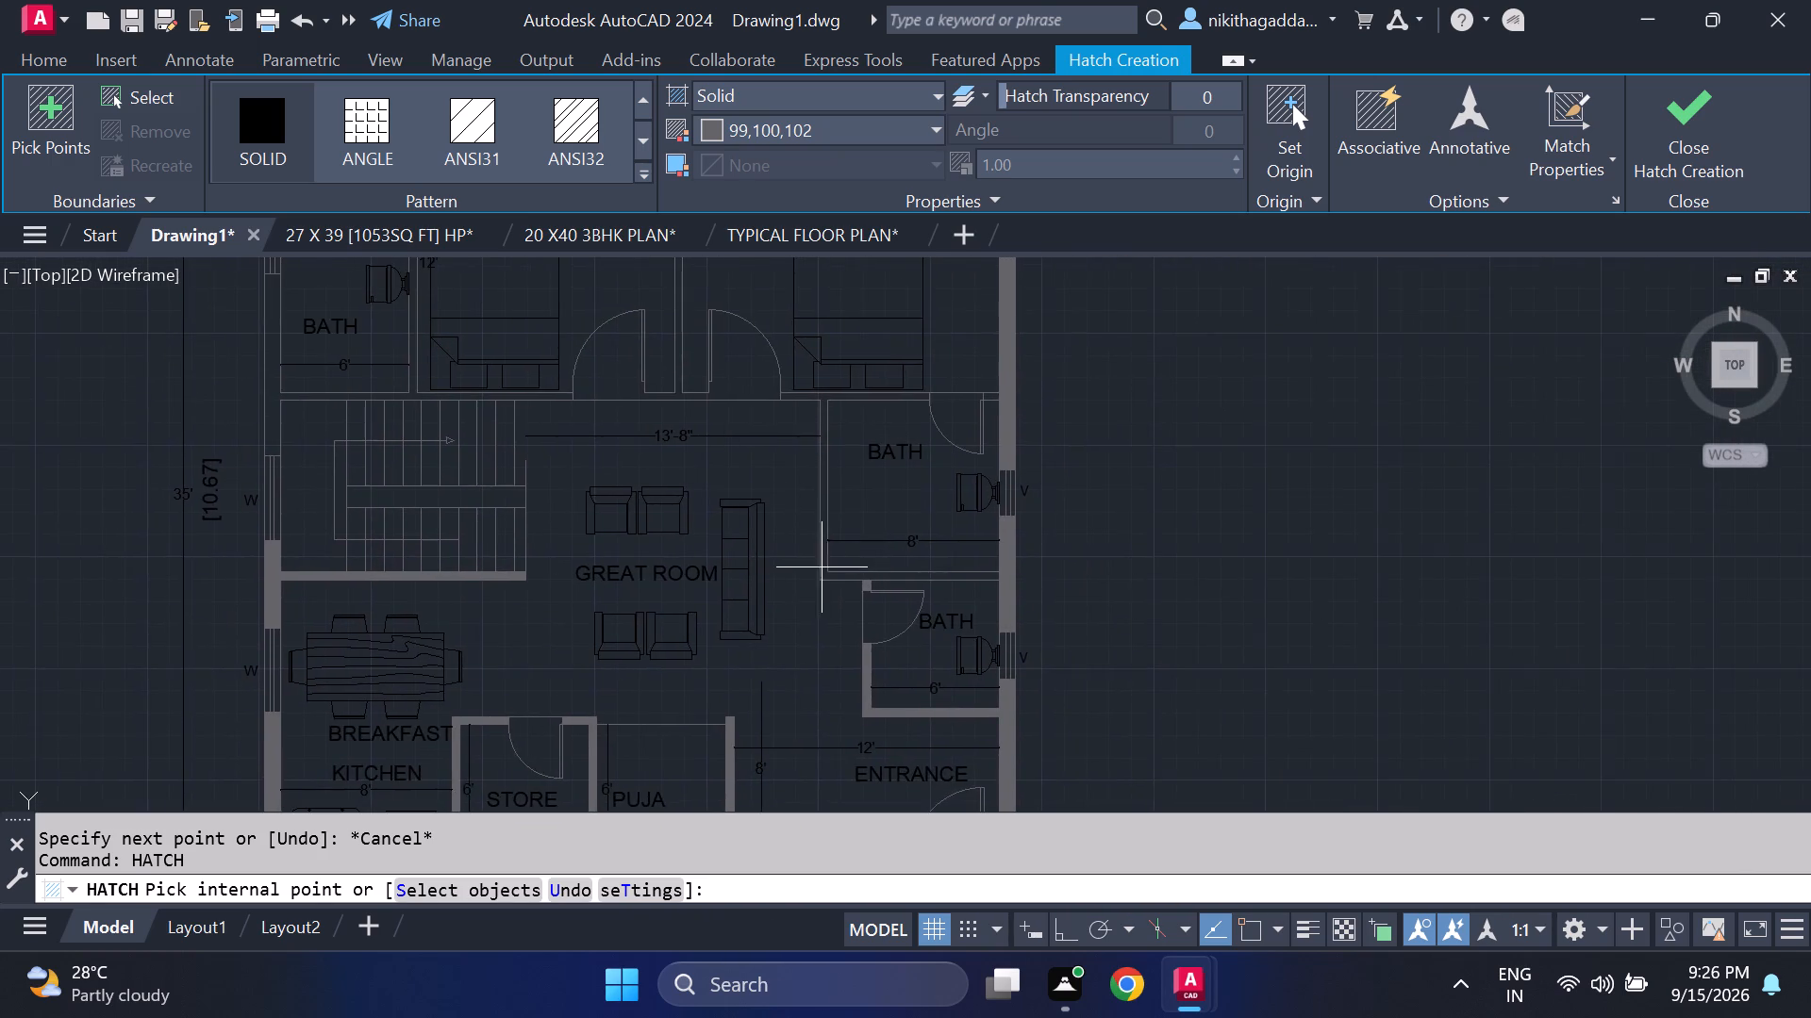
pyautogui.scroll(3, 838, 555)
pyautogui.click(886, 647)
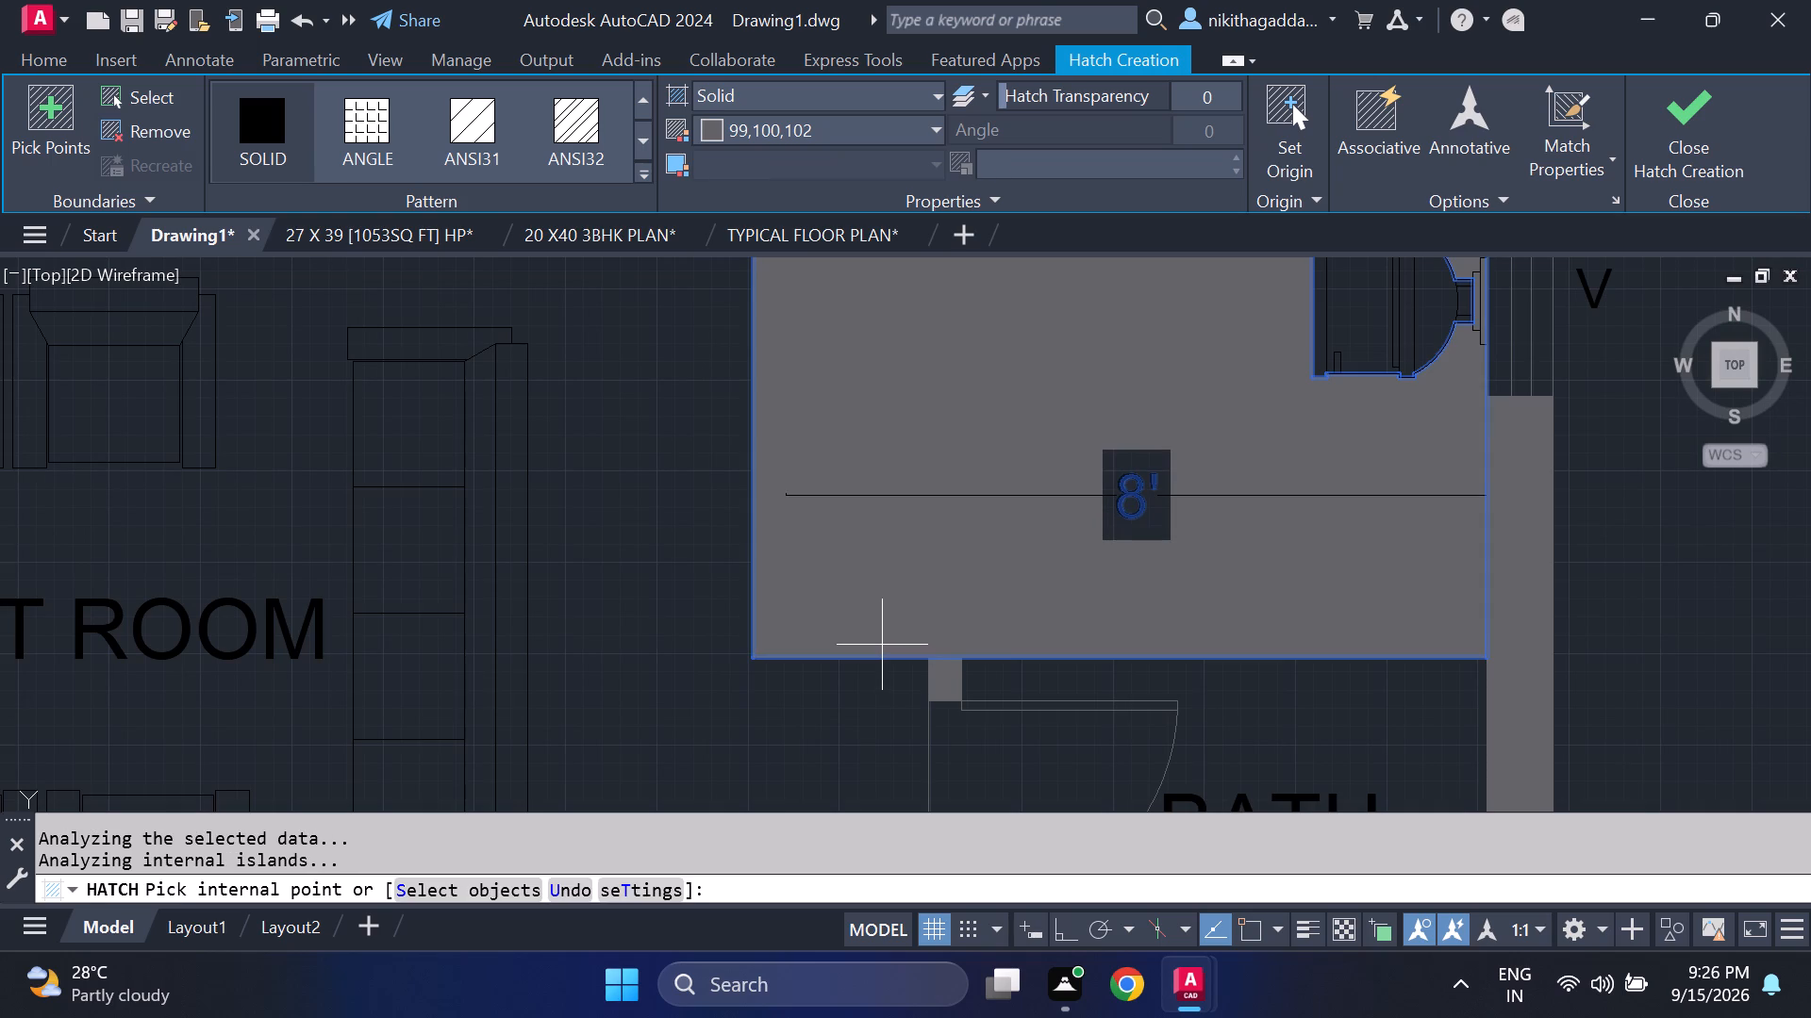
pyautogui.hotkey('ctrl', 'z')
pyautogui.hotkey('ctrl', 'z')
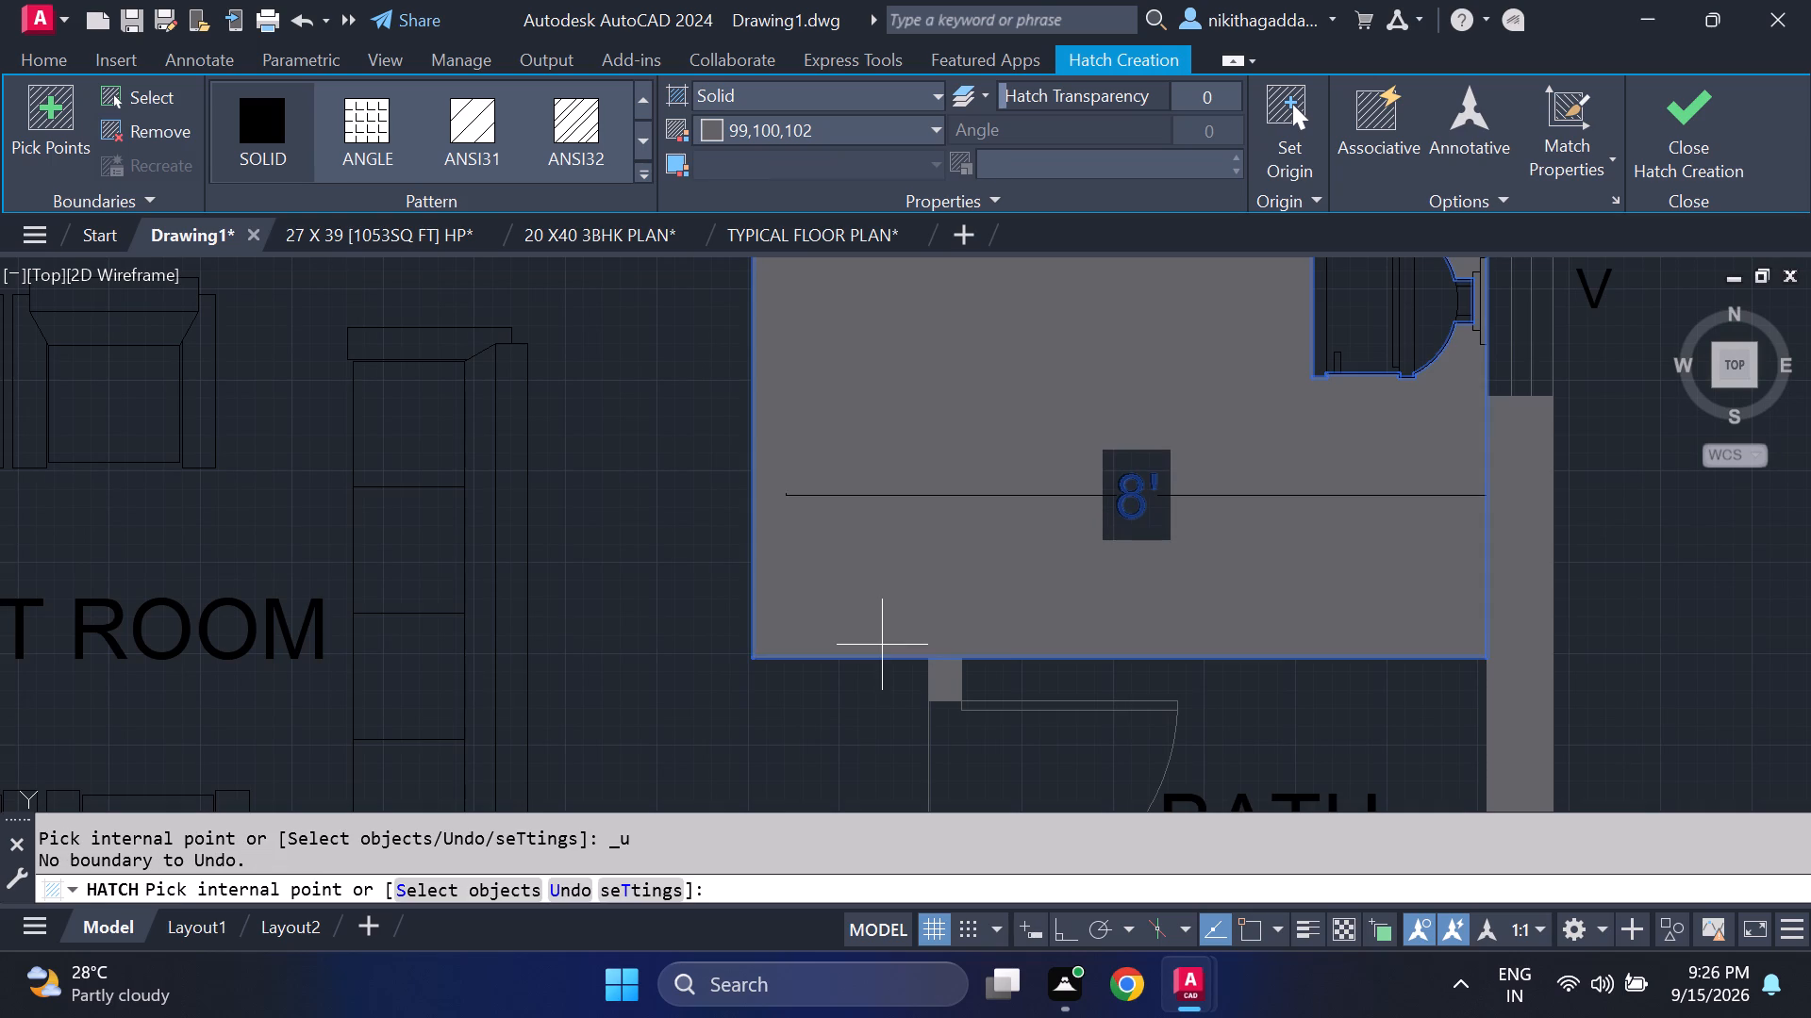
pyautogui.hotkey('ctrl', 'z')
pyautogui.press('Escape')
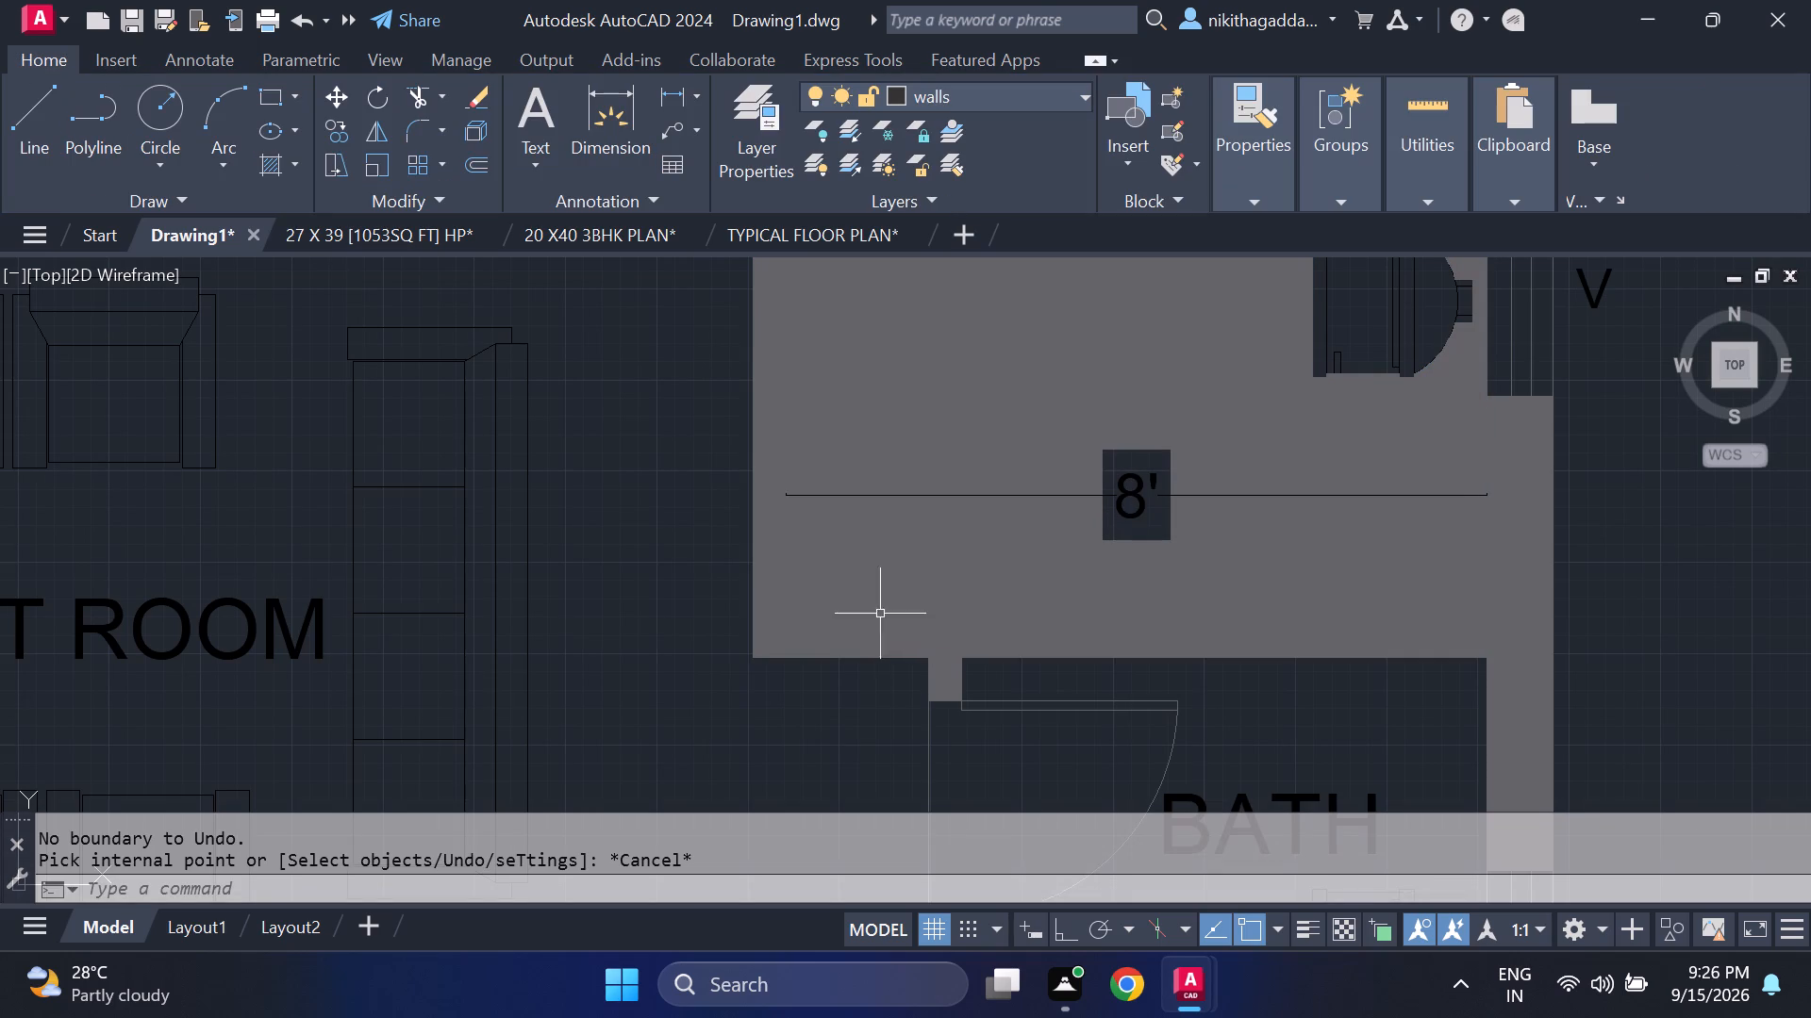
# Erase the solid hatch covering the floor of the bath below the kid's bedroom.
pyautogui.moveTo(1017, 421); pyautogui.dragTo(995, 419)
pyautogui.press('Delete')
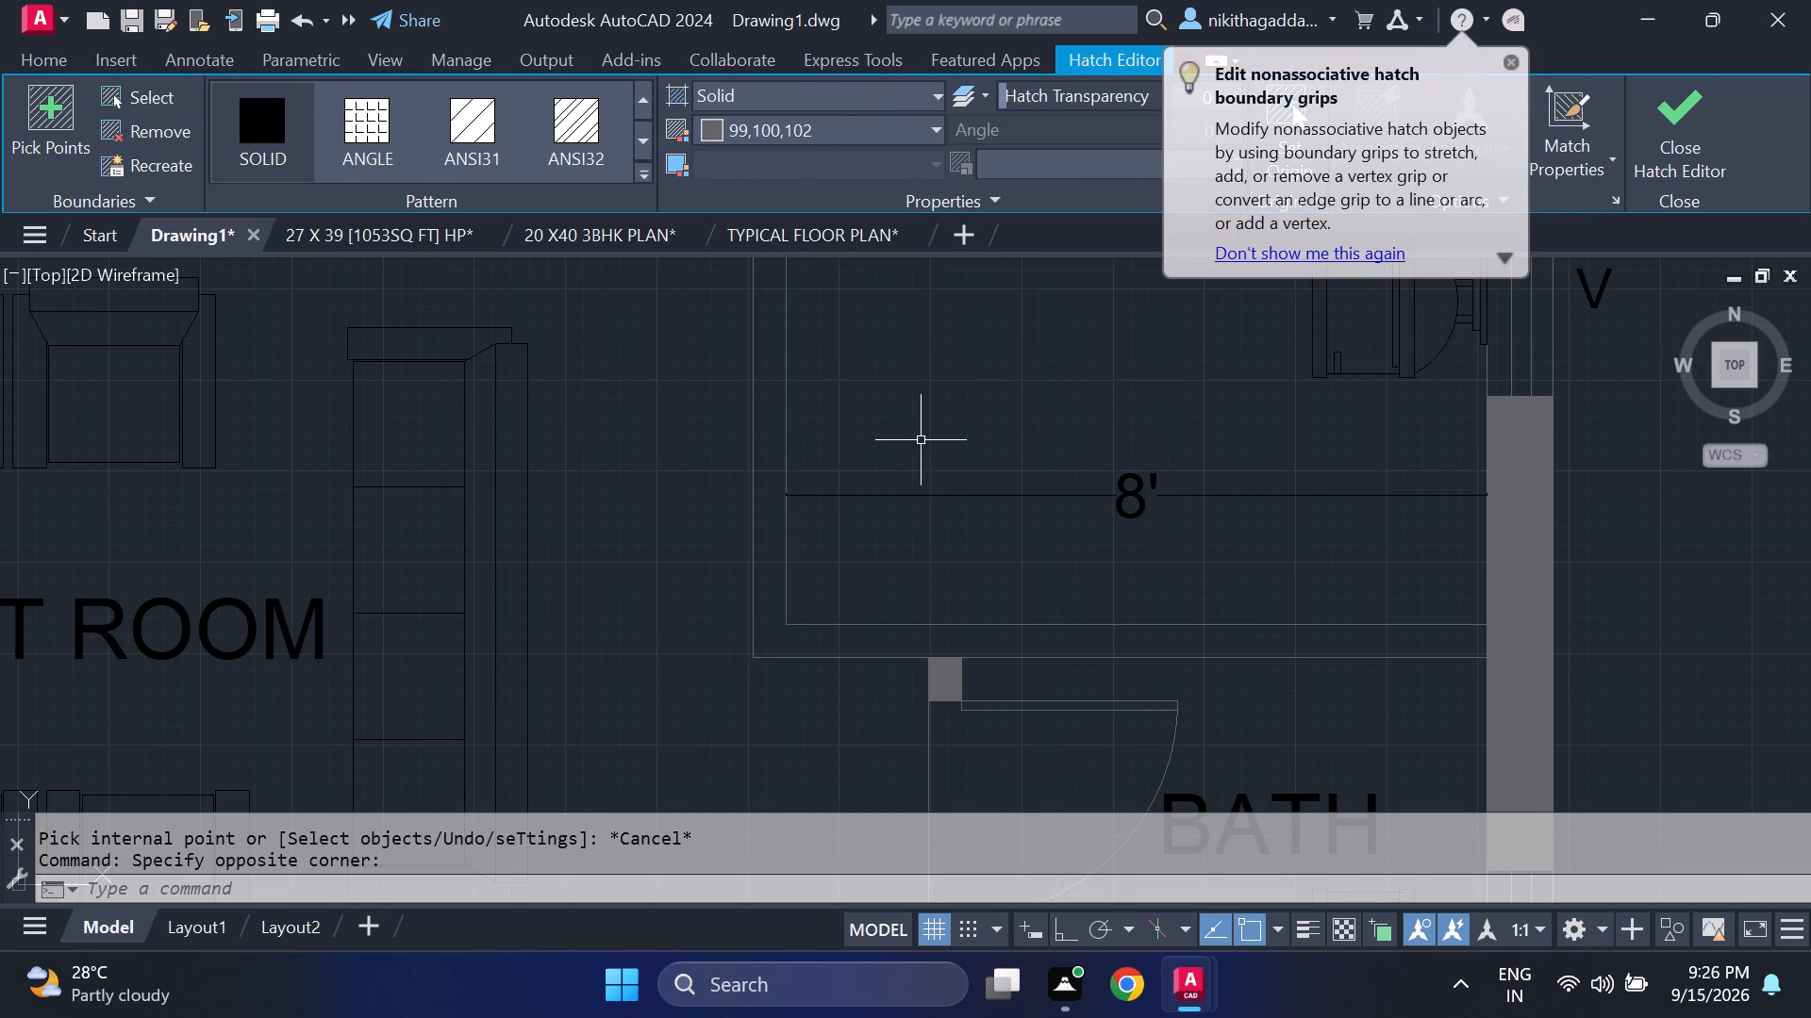
# Fill the walls around the bath below the kid's bedroom with solid hatch, including the short wall piece beside its door.
pyautogui.scroll(-4, 885, 489)
pyautogui.scroll(1, 751, 543)
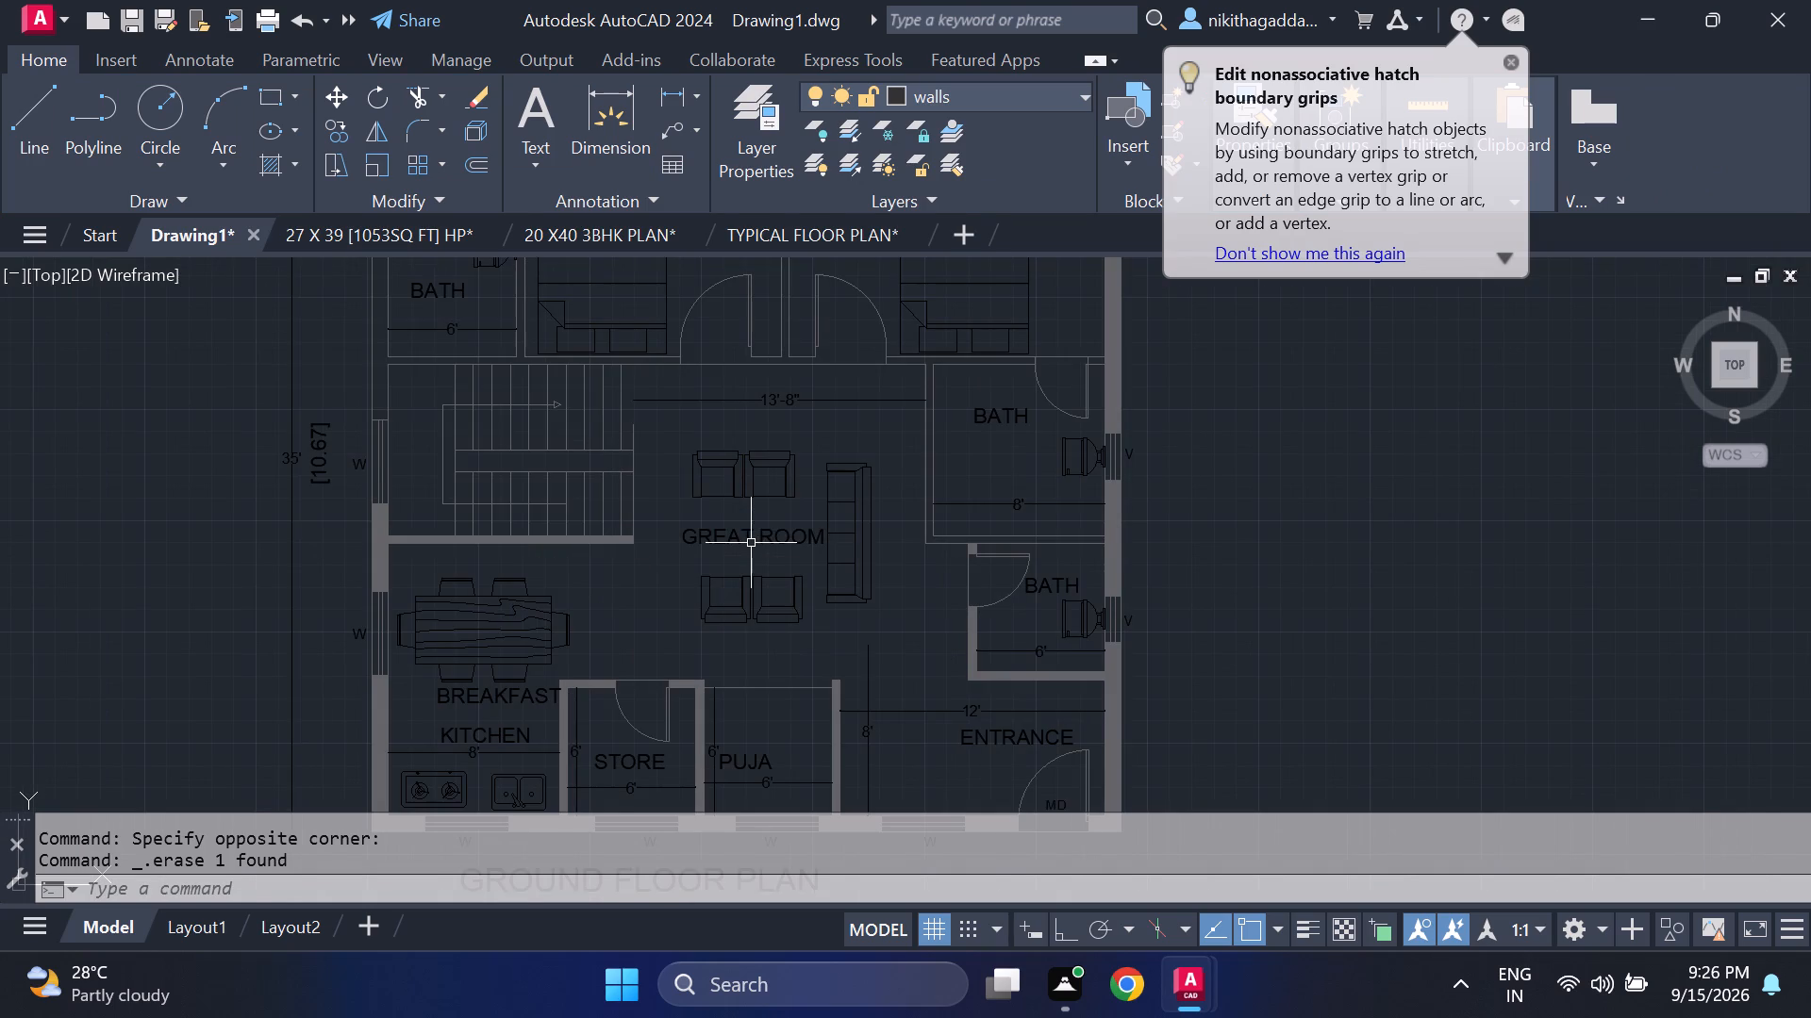
pyautogui.write('HATCH')
pyautogui.press('Return')
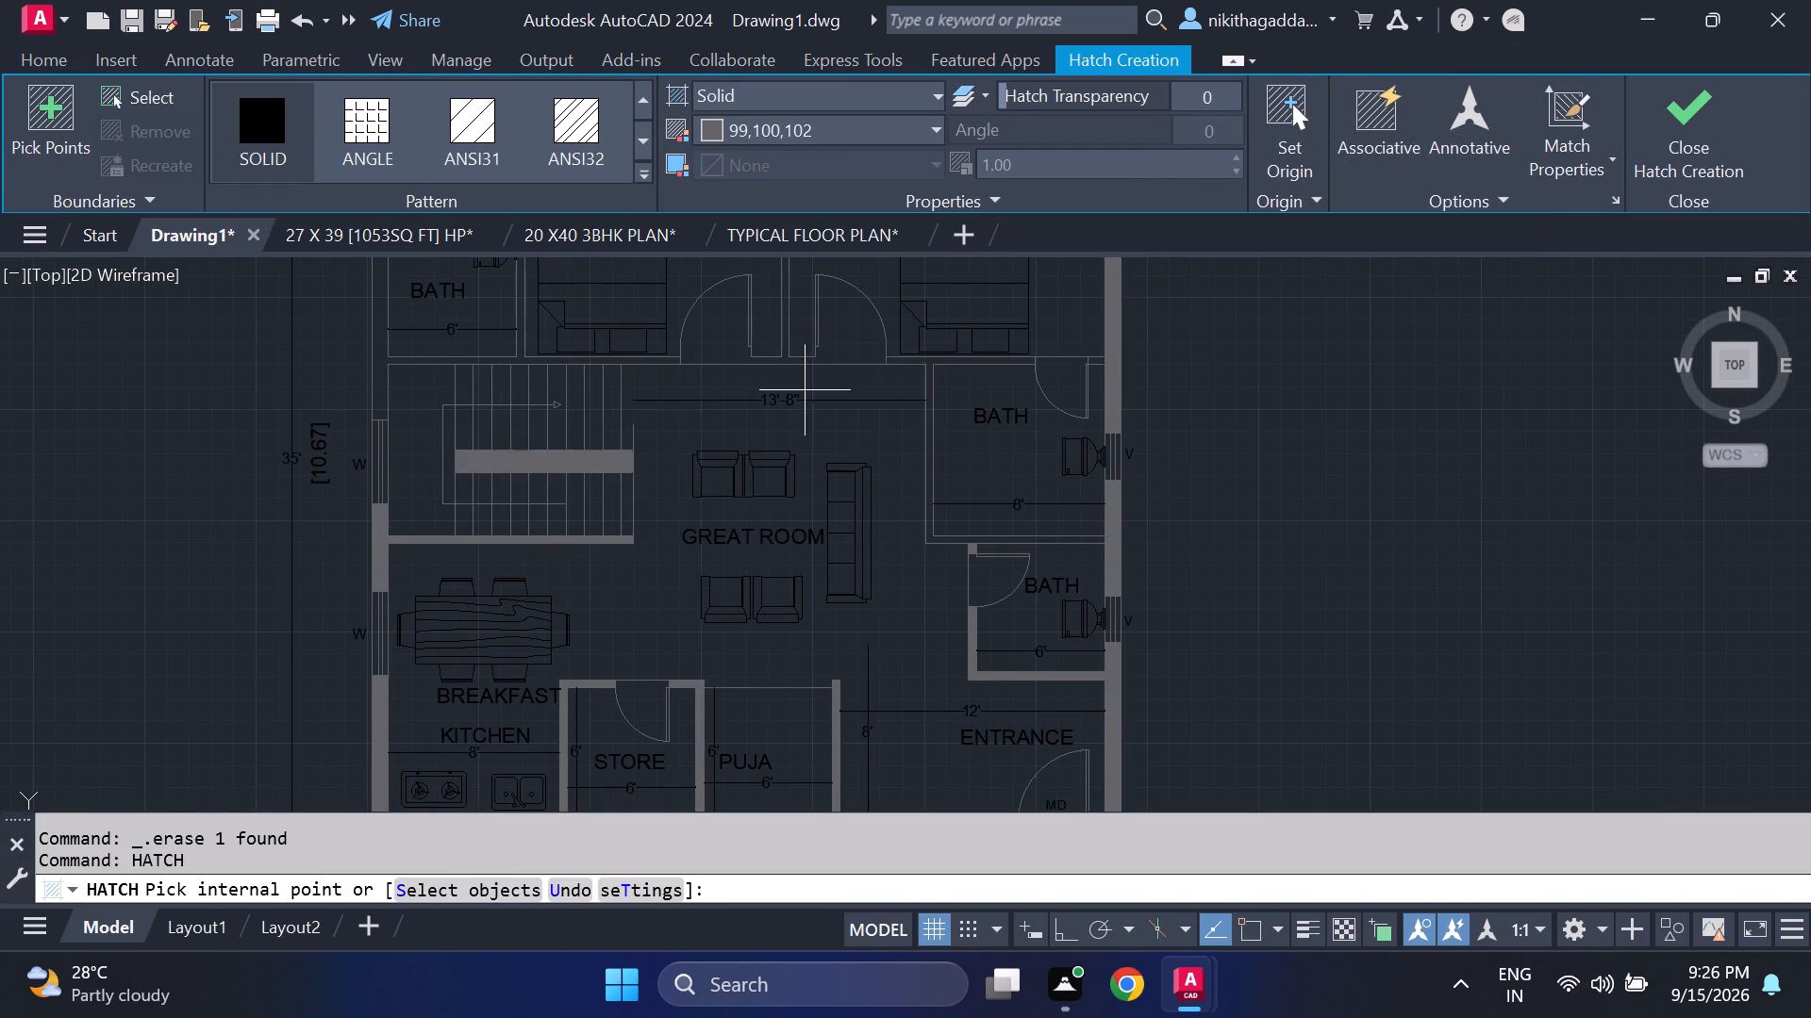
pyautogui.click(952, 362)
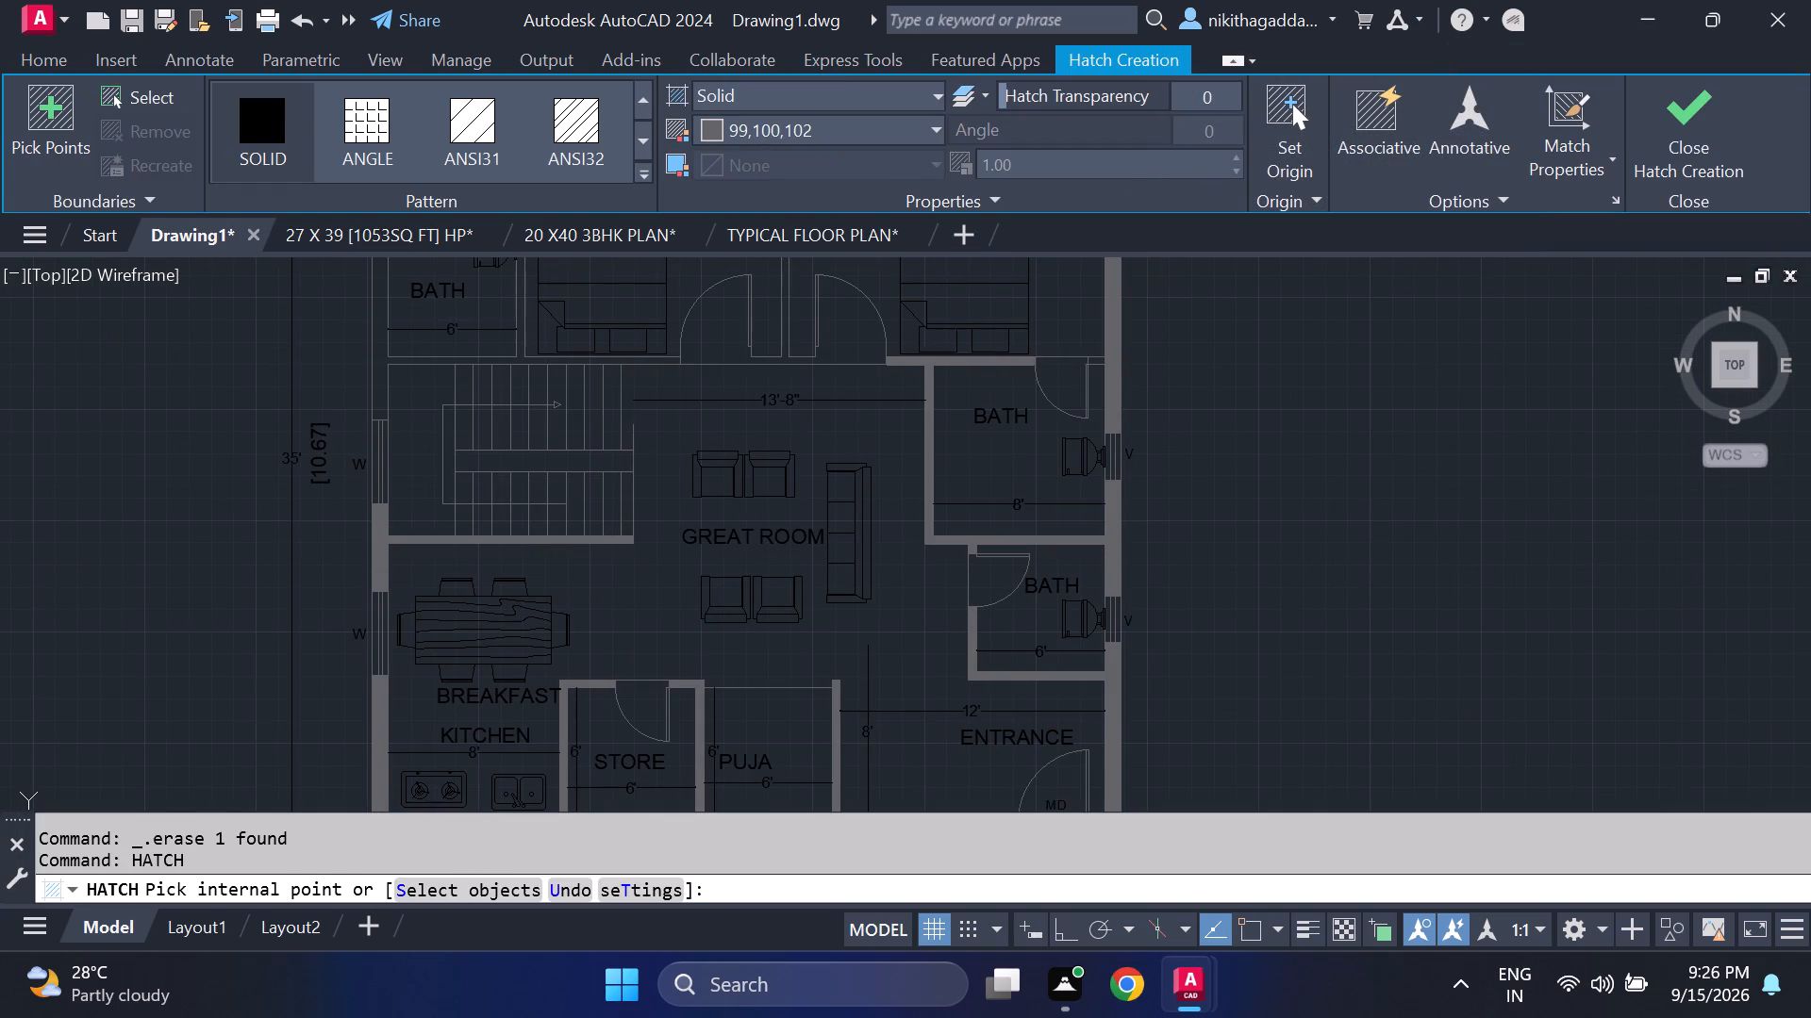
pyautogui.click(1101, 356)
pyautogui.click(1104, 337)
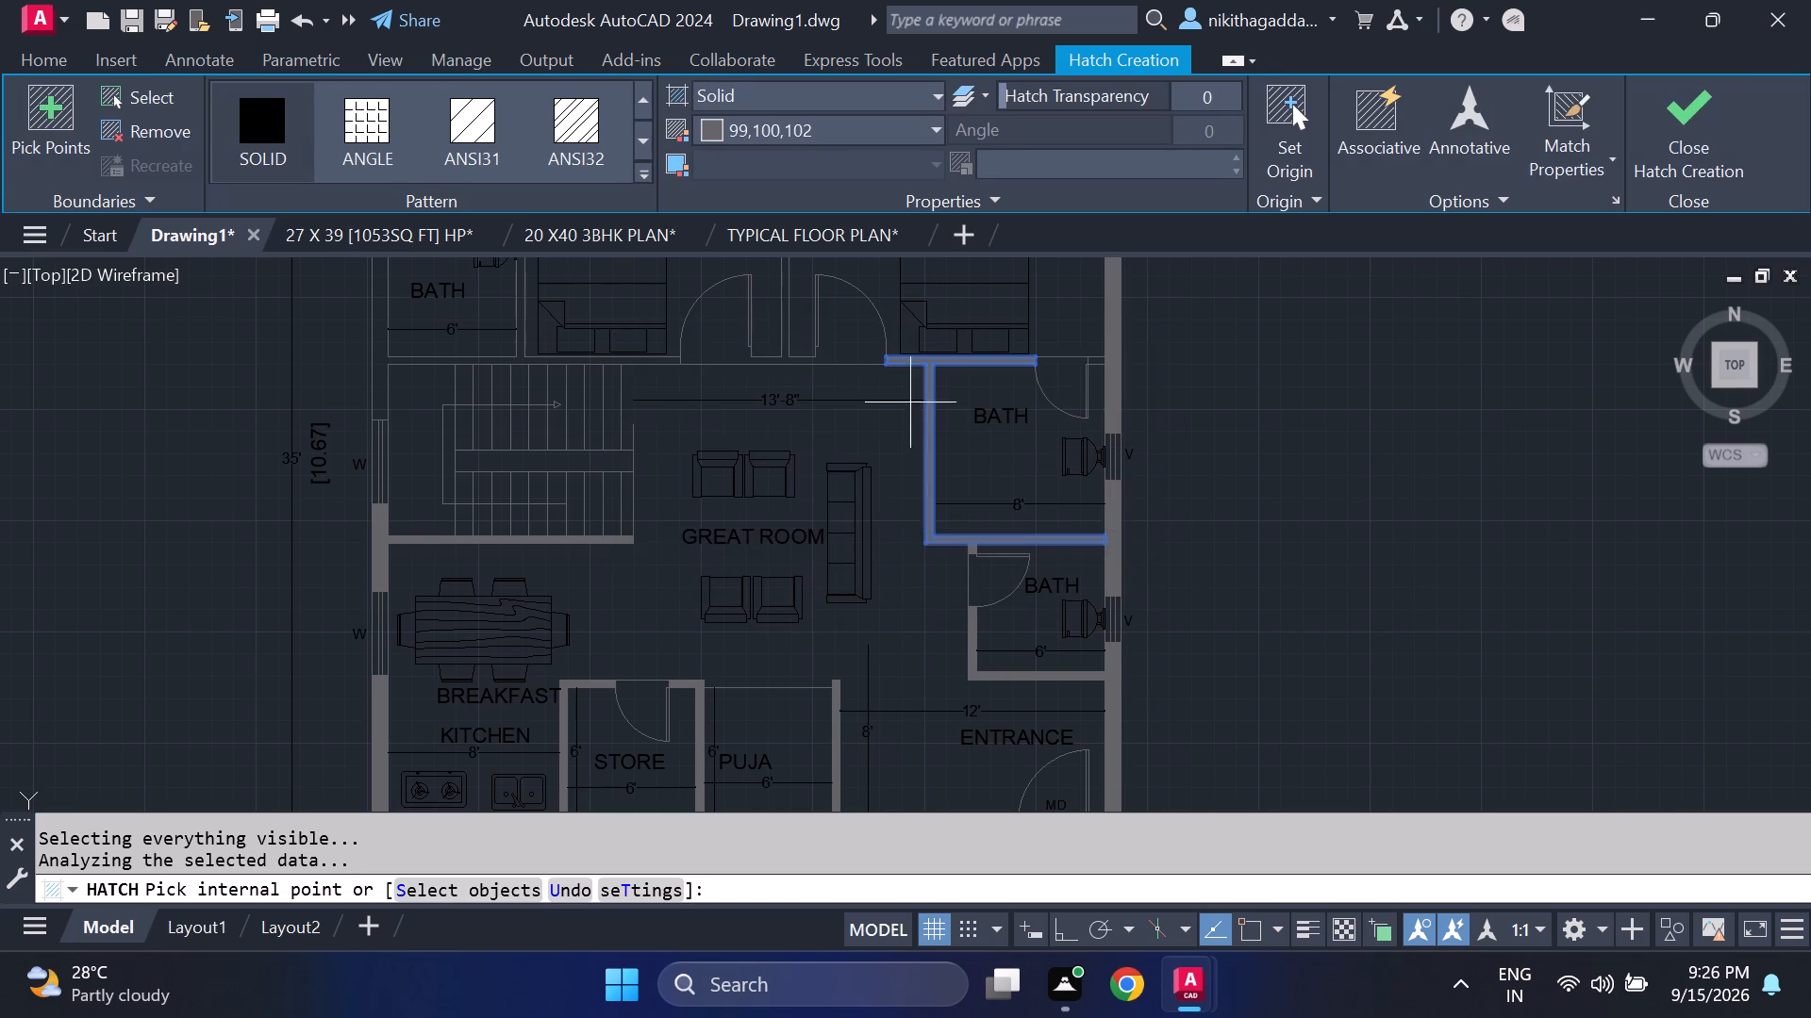
pyautogui.scroll(2, 1094, 357)
pyautogui.click(1102, 362)
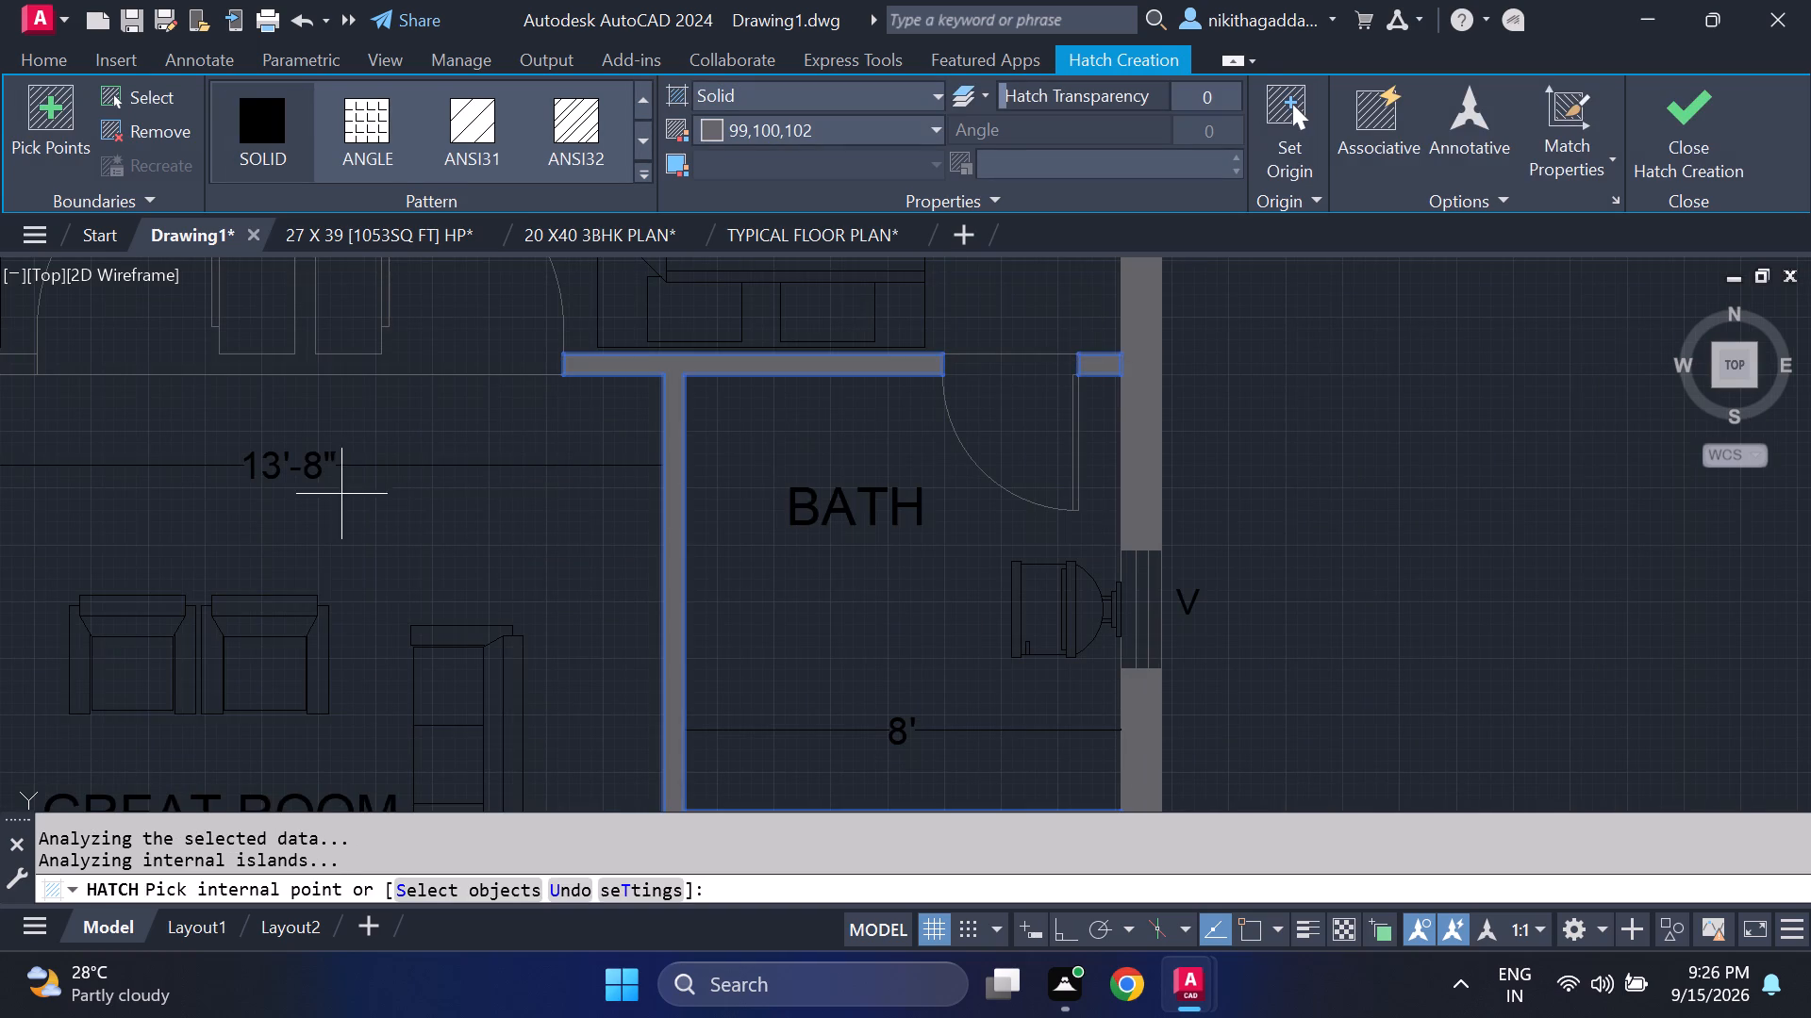
pyautogui.scroll(-2, 342, 497)
pyautogui.moveTo(360, 497); pyautogui.dragTo(721, 591, button='middle')
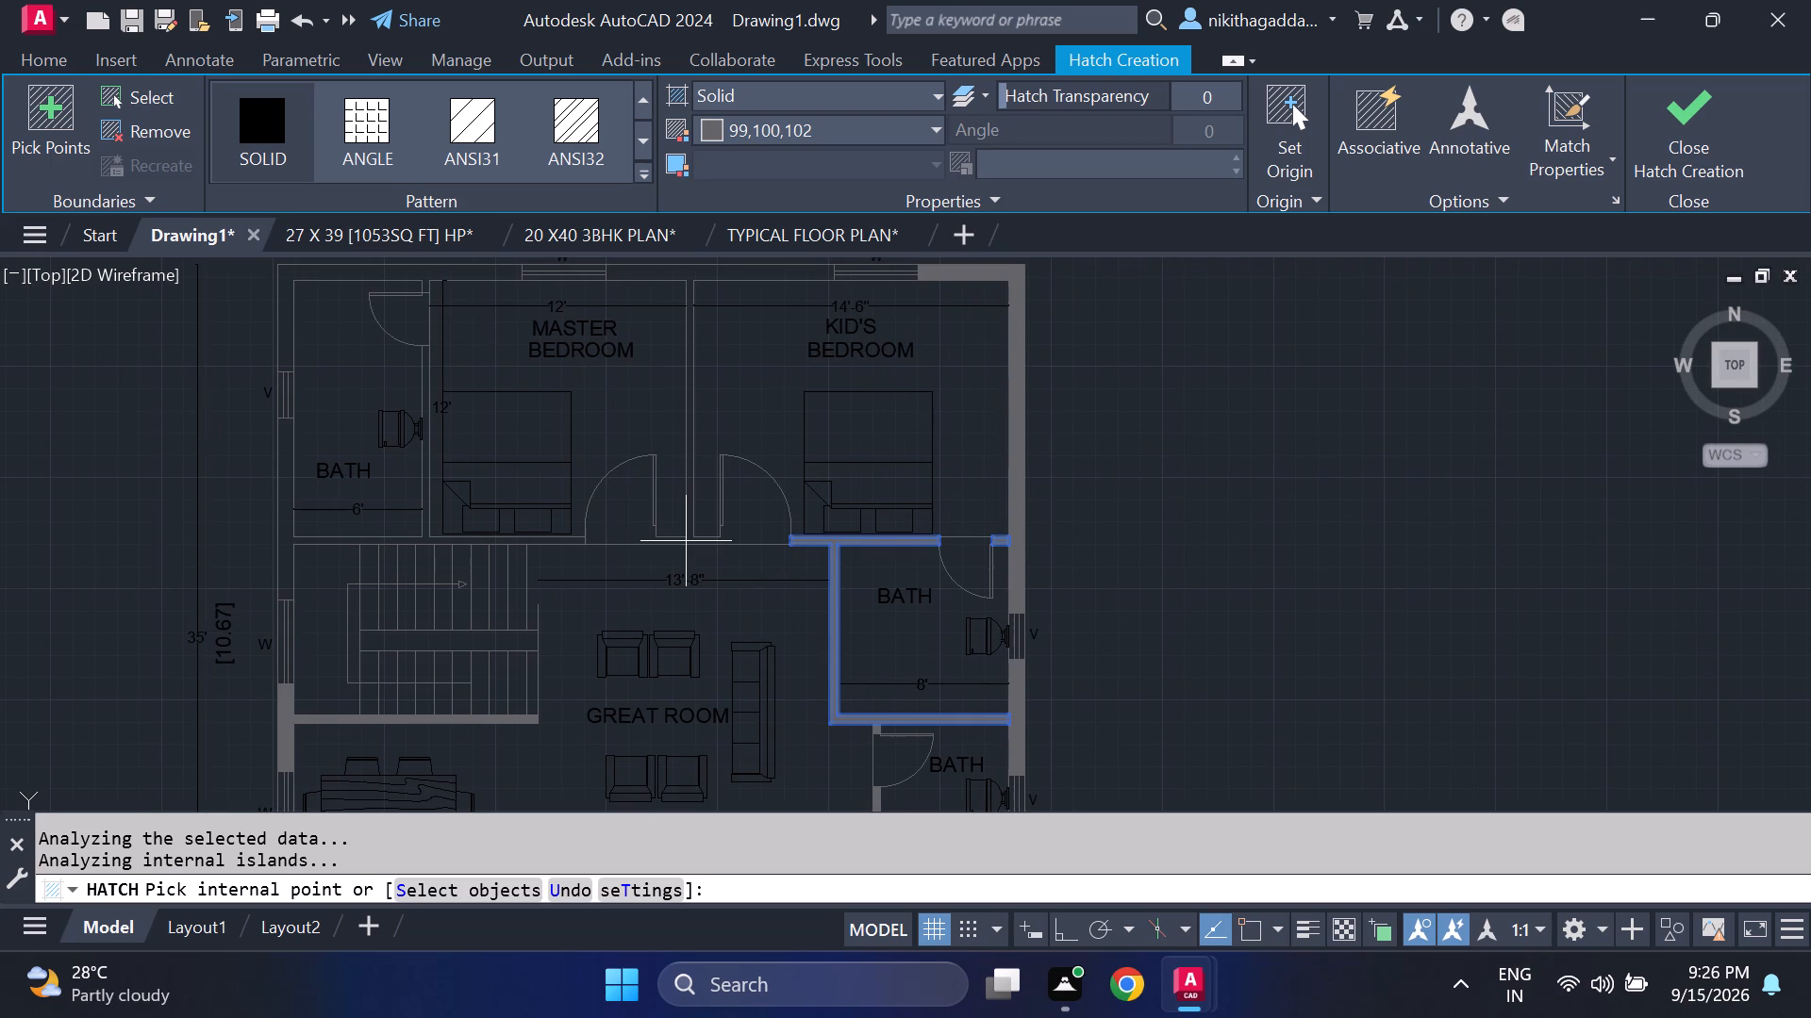
pyautogui.scroll(2, 686, 541)
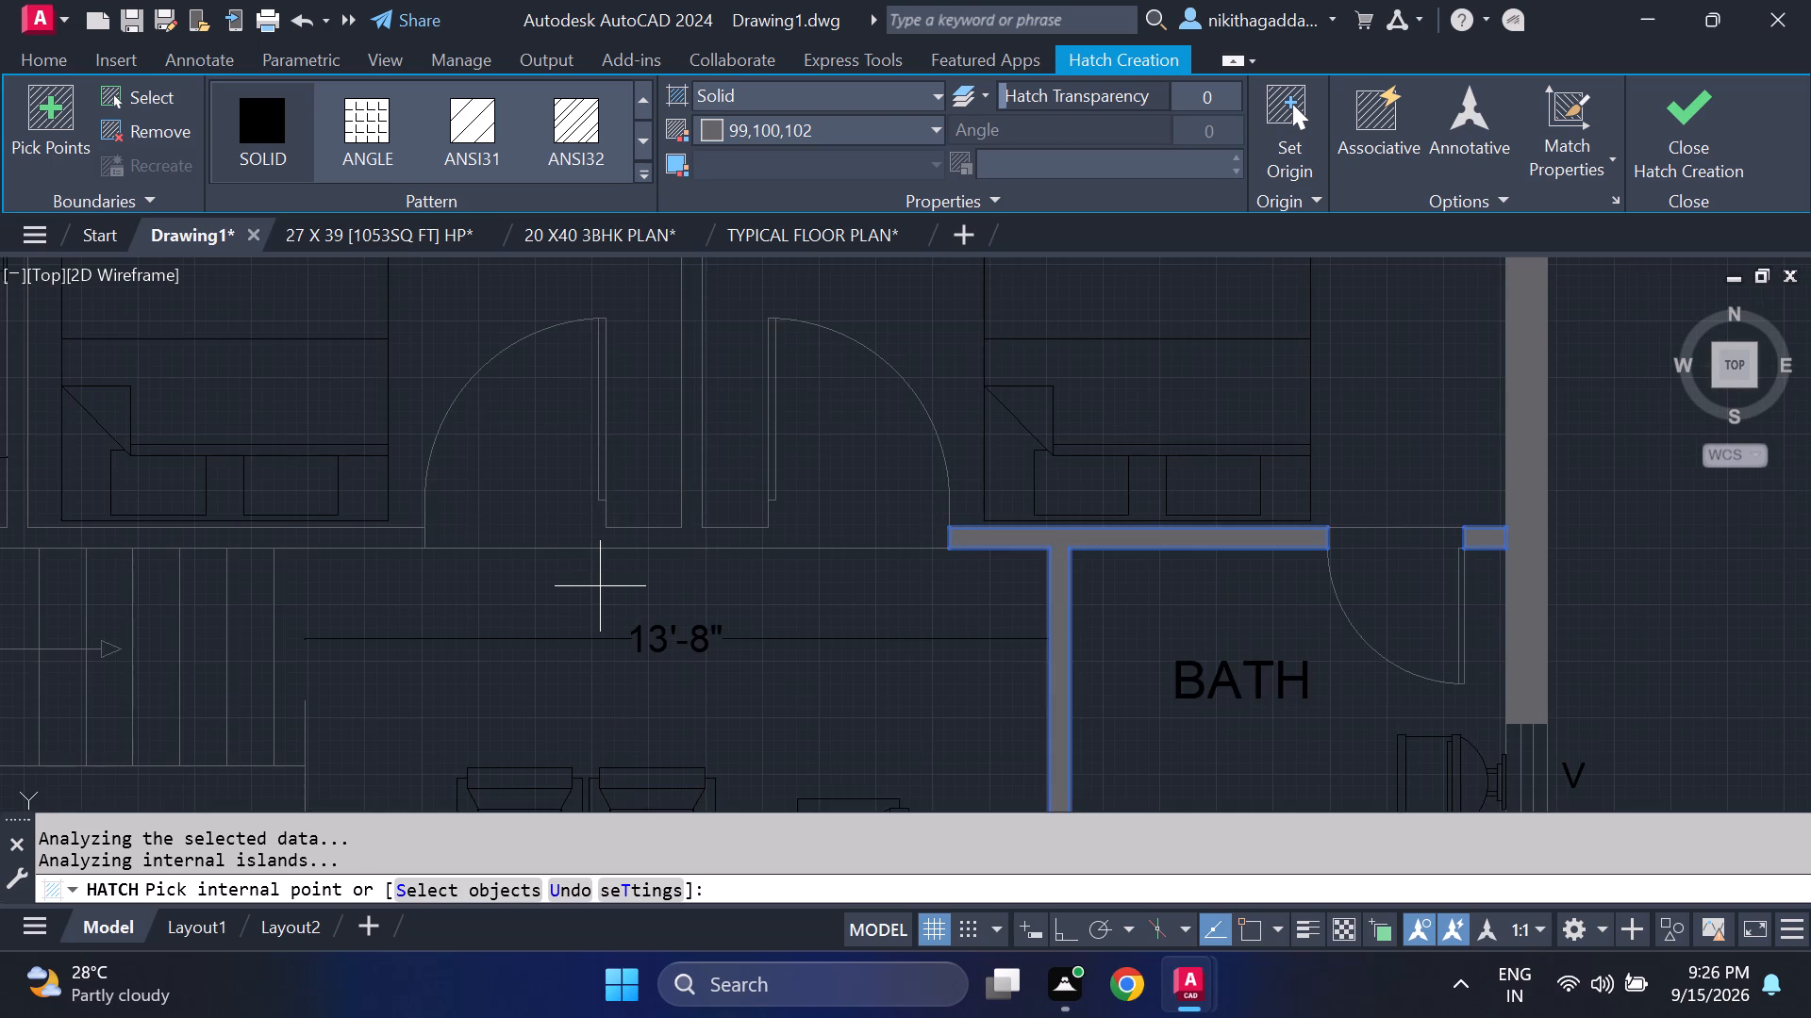
pyautogui.scroll(2, 600, 586)
pyautogui.scroll(-1, 600, 591)
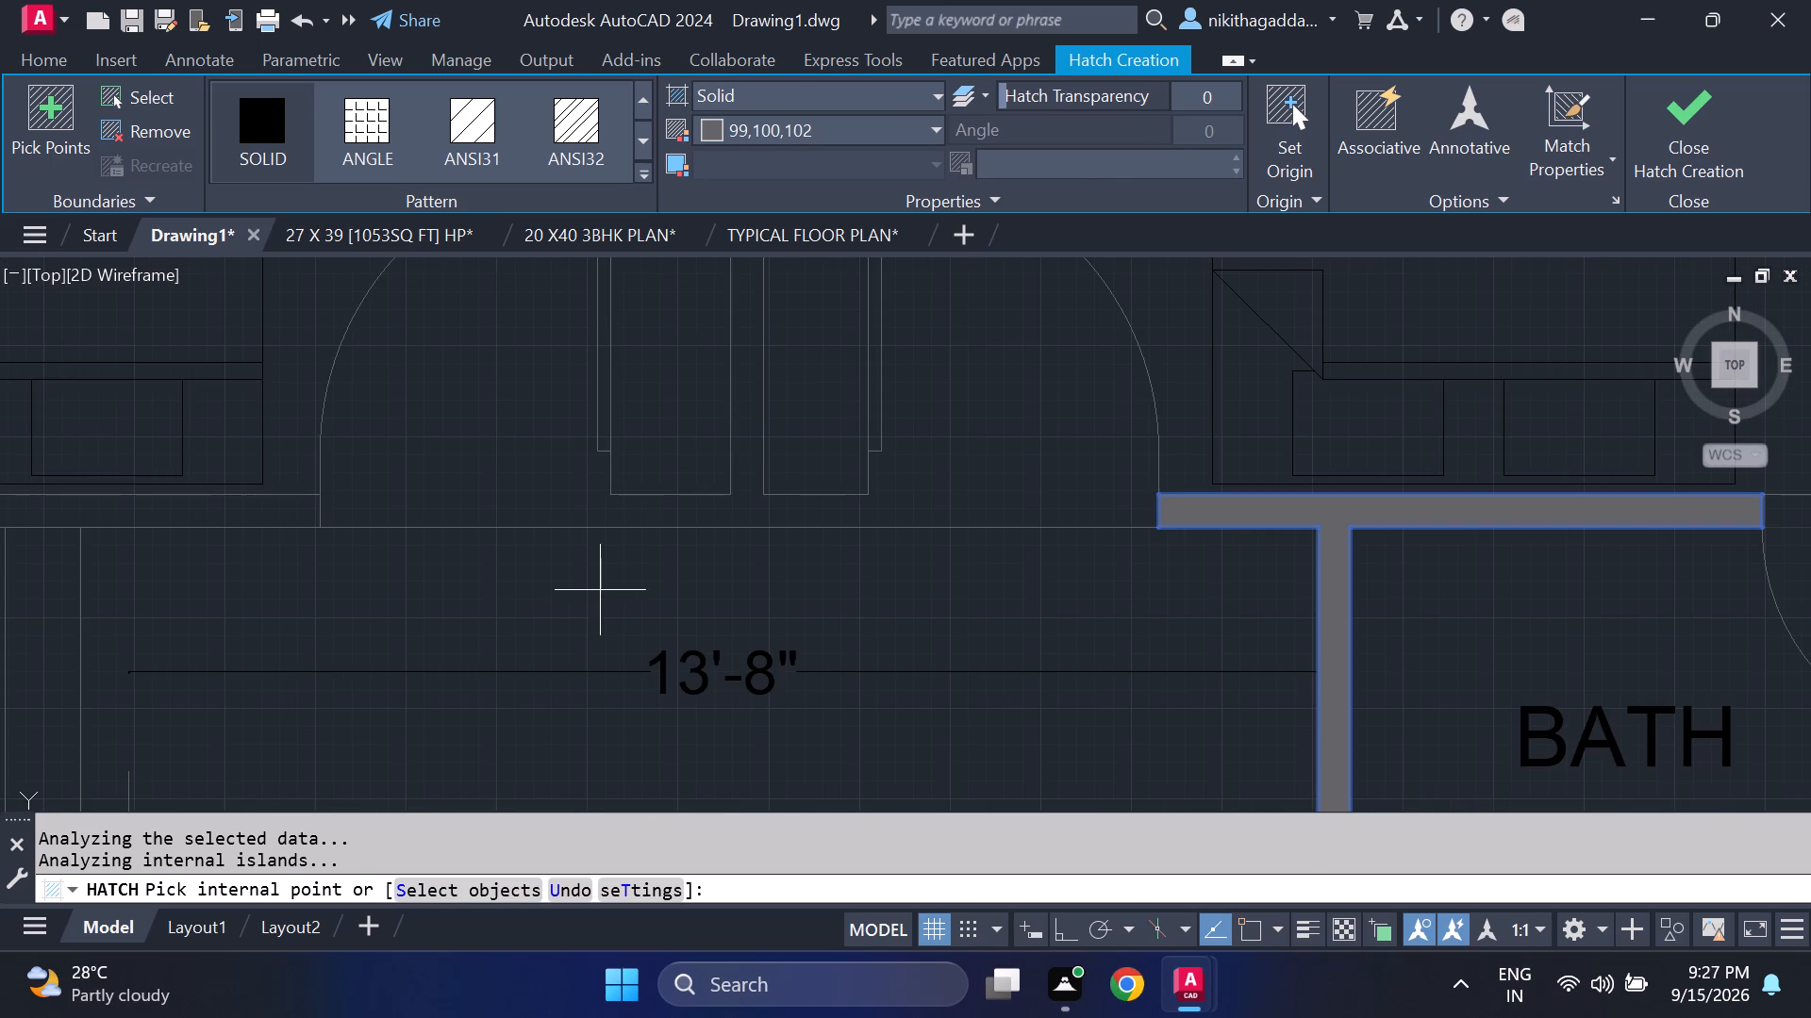
pyautogui.press('Escape')
# Draw a short line across the wall thickness at the master bedroom door's jamb nearest the partition between the bedrooms.
pyautogui.press('l')
pyautogui.press('Return')
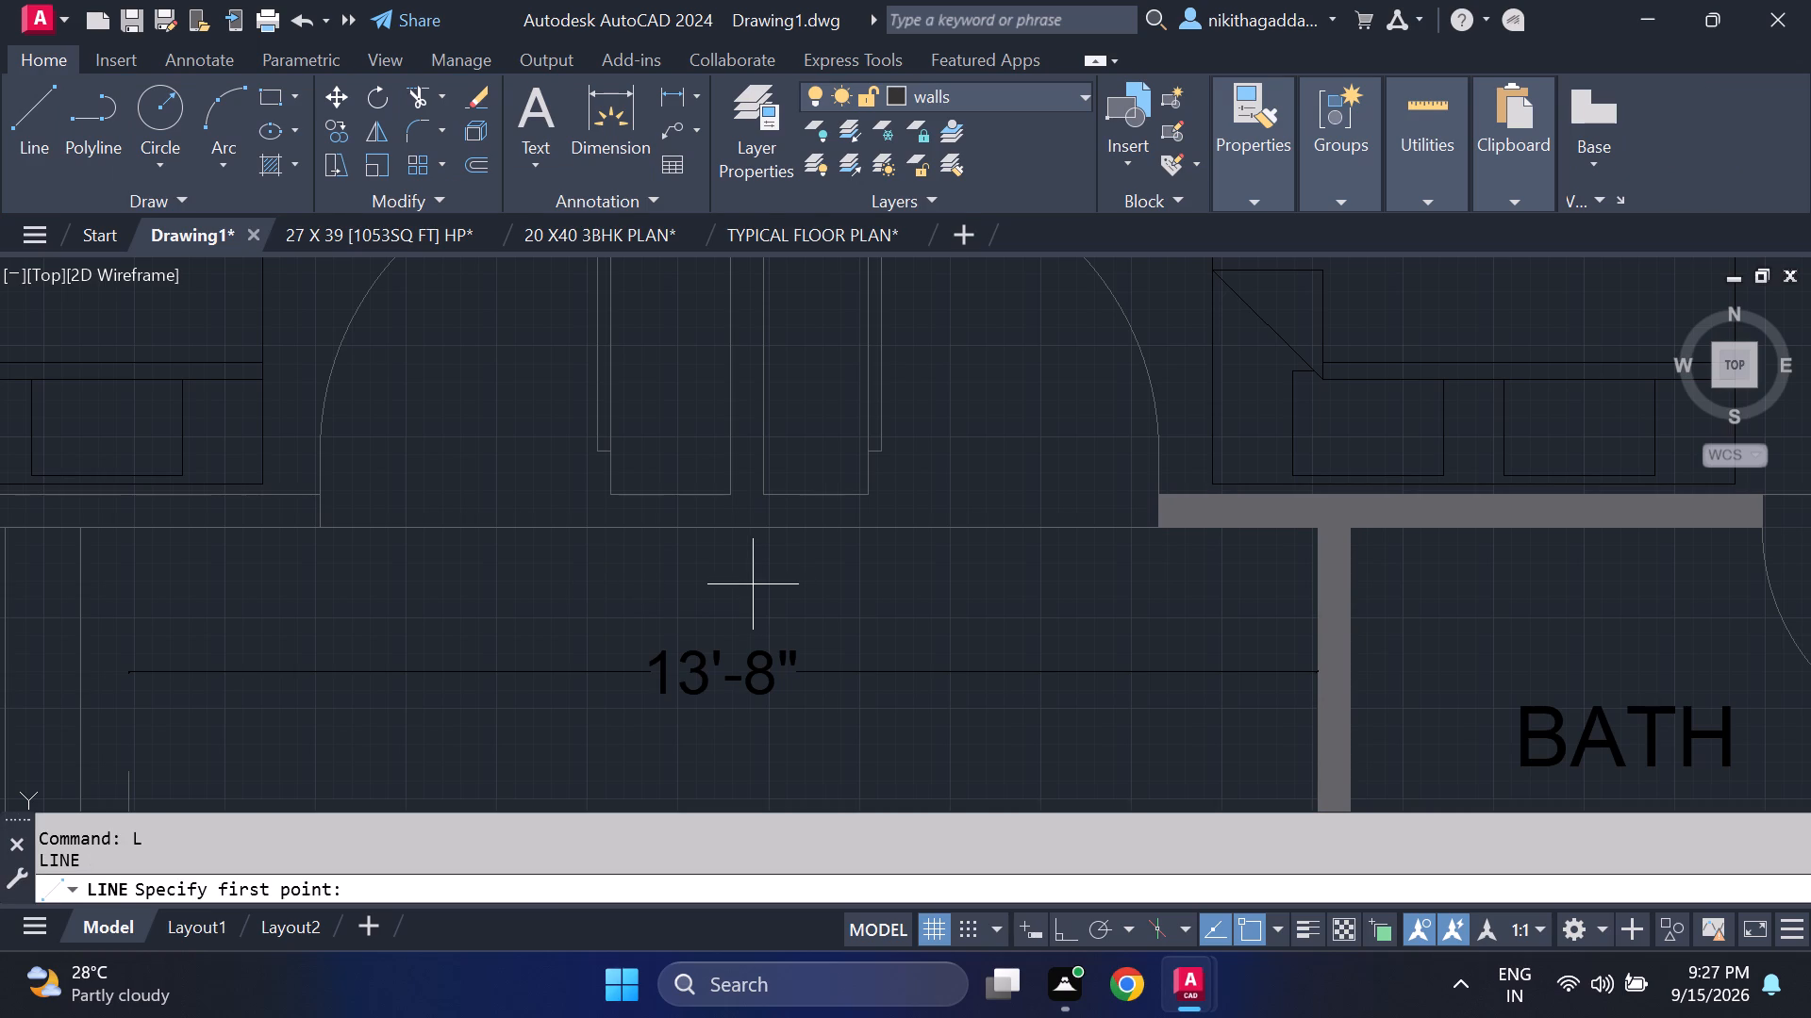
pyautogui.click(613, 491)
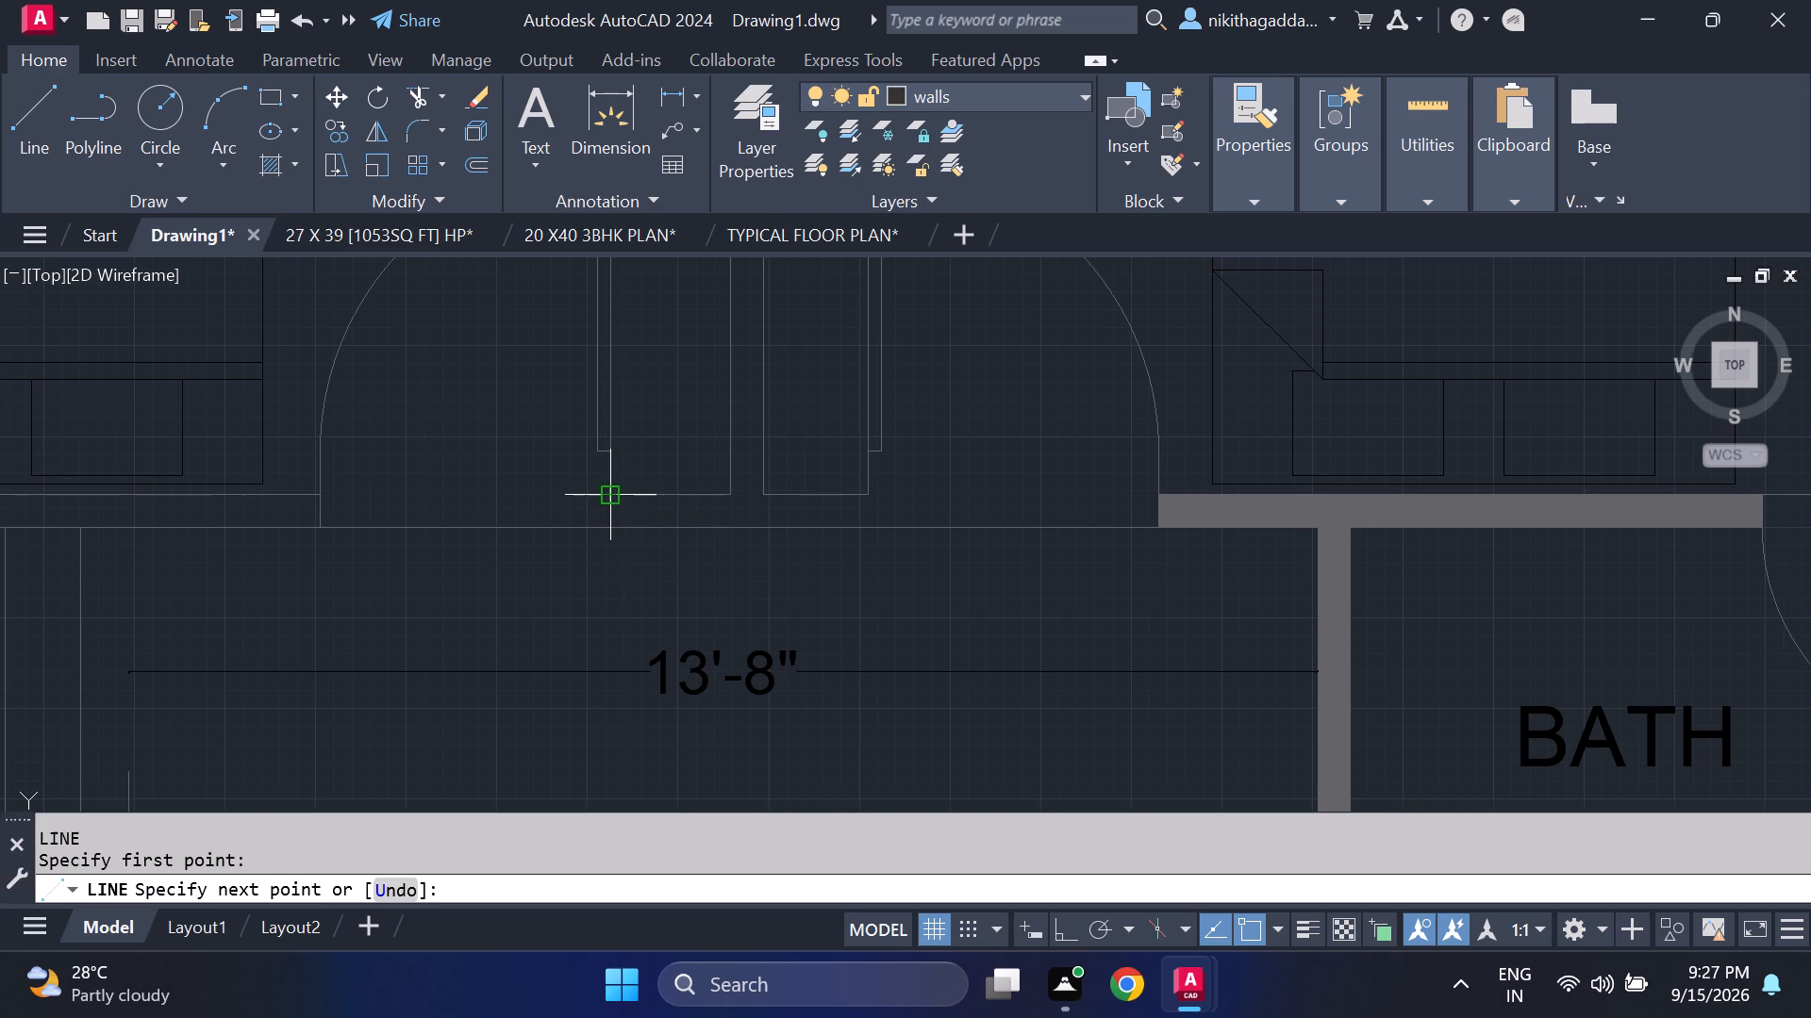
pyautogui.click(613, 527)
pyautogui.press('Escape')
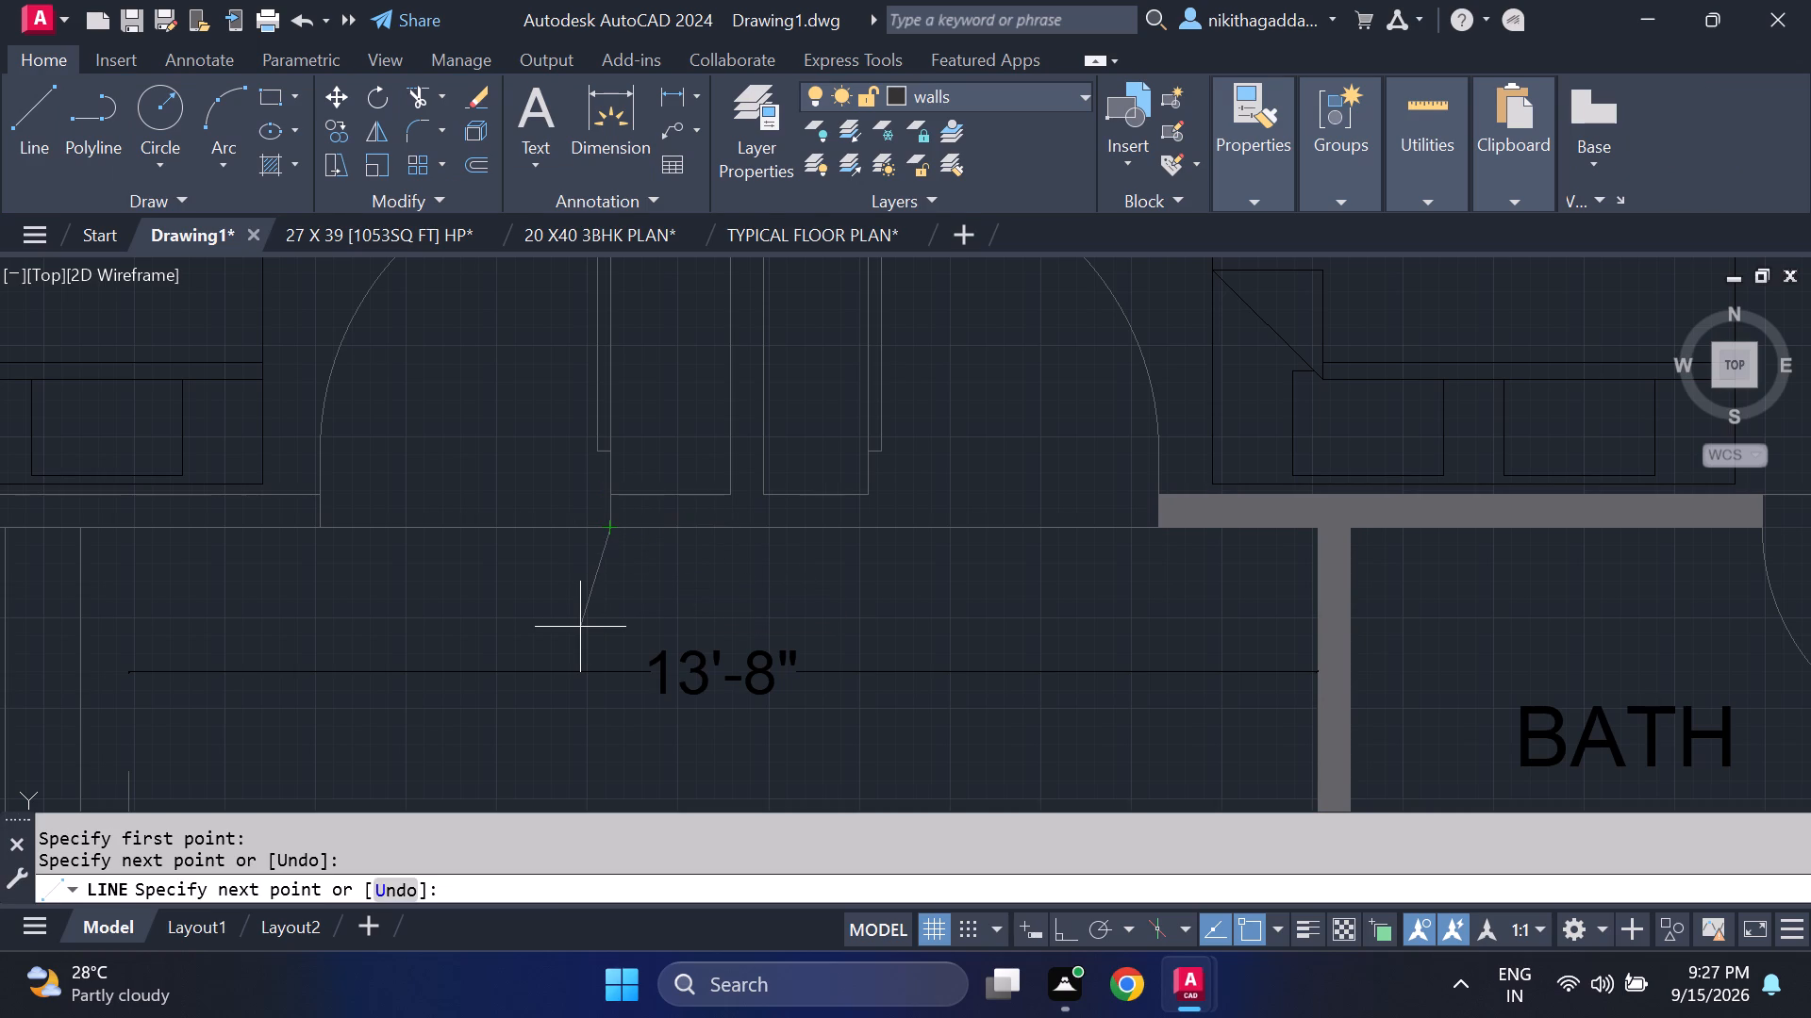
# Draw a short line across the wall thickness at the kid's bedroom door's jamb nearest the partition between the bedrooms.
pyautogui.press('space')
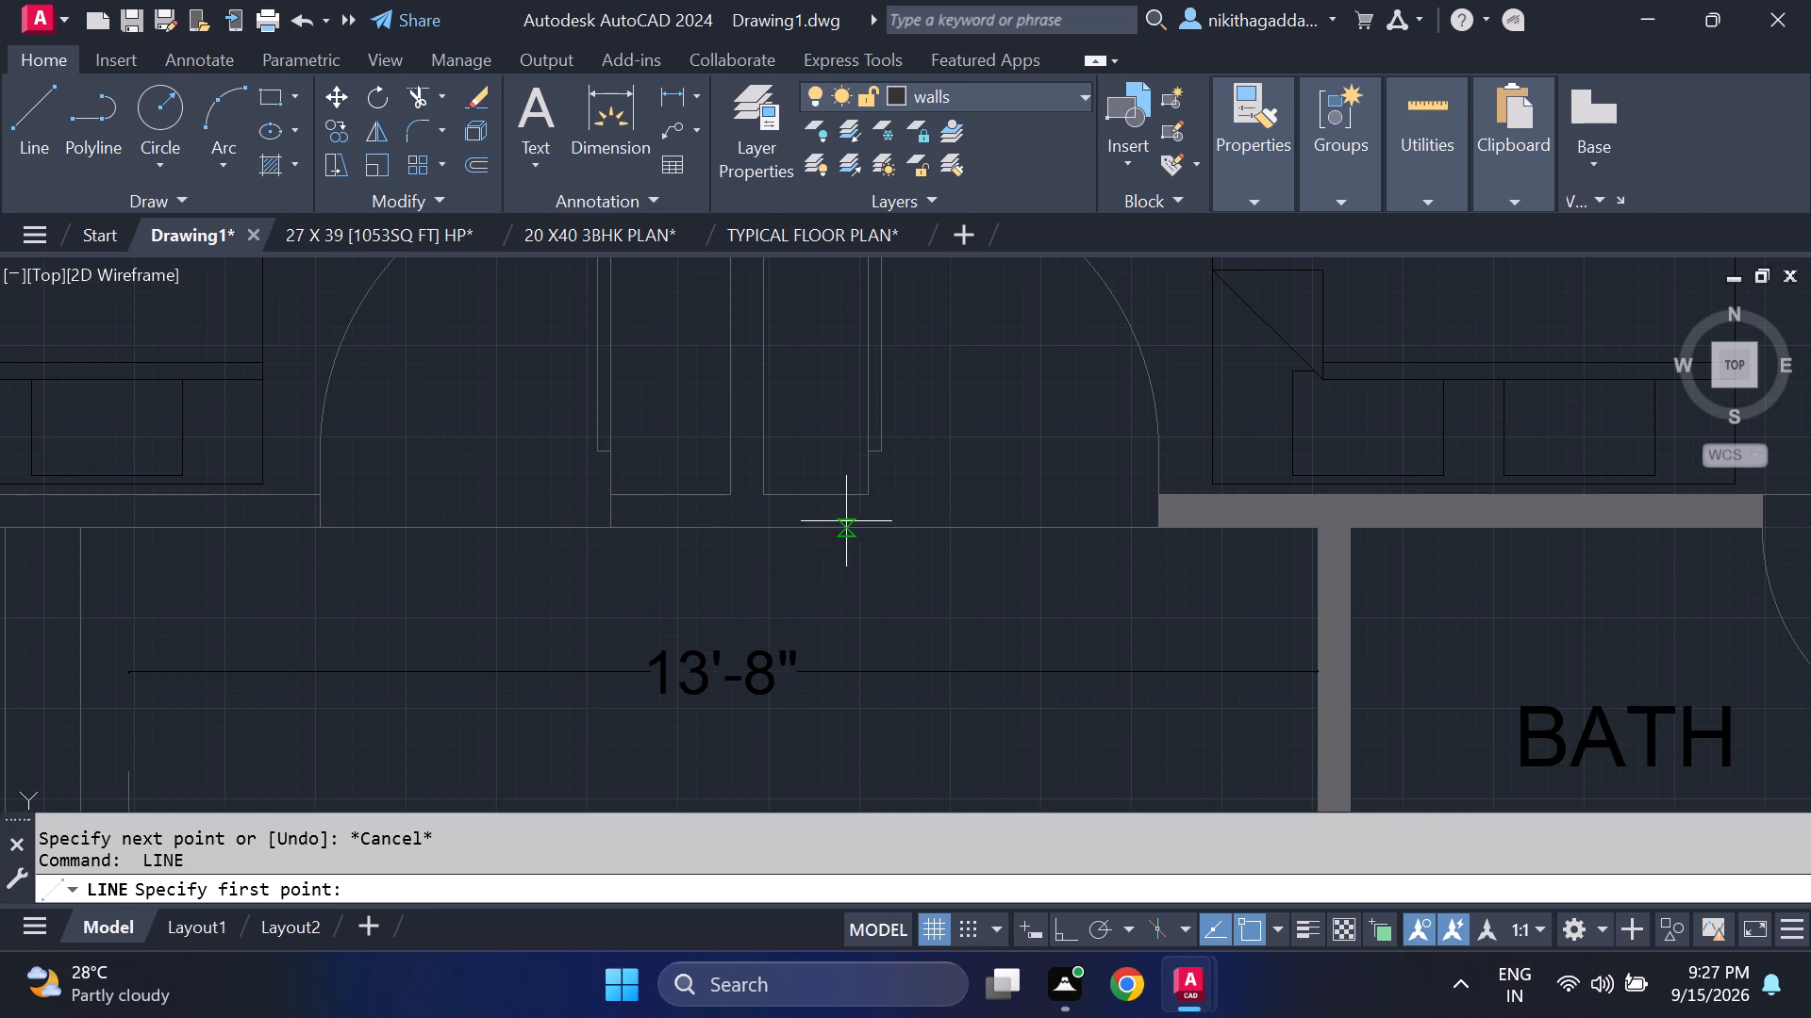
pyautogui.click(873, 501)
pyautogui.click(867, 533)
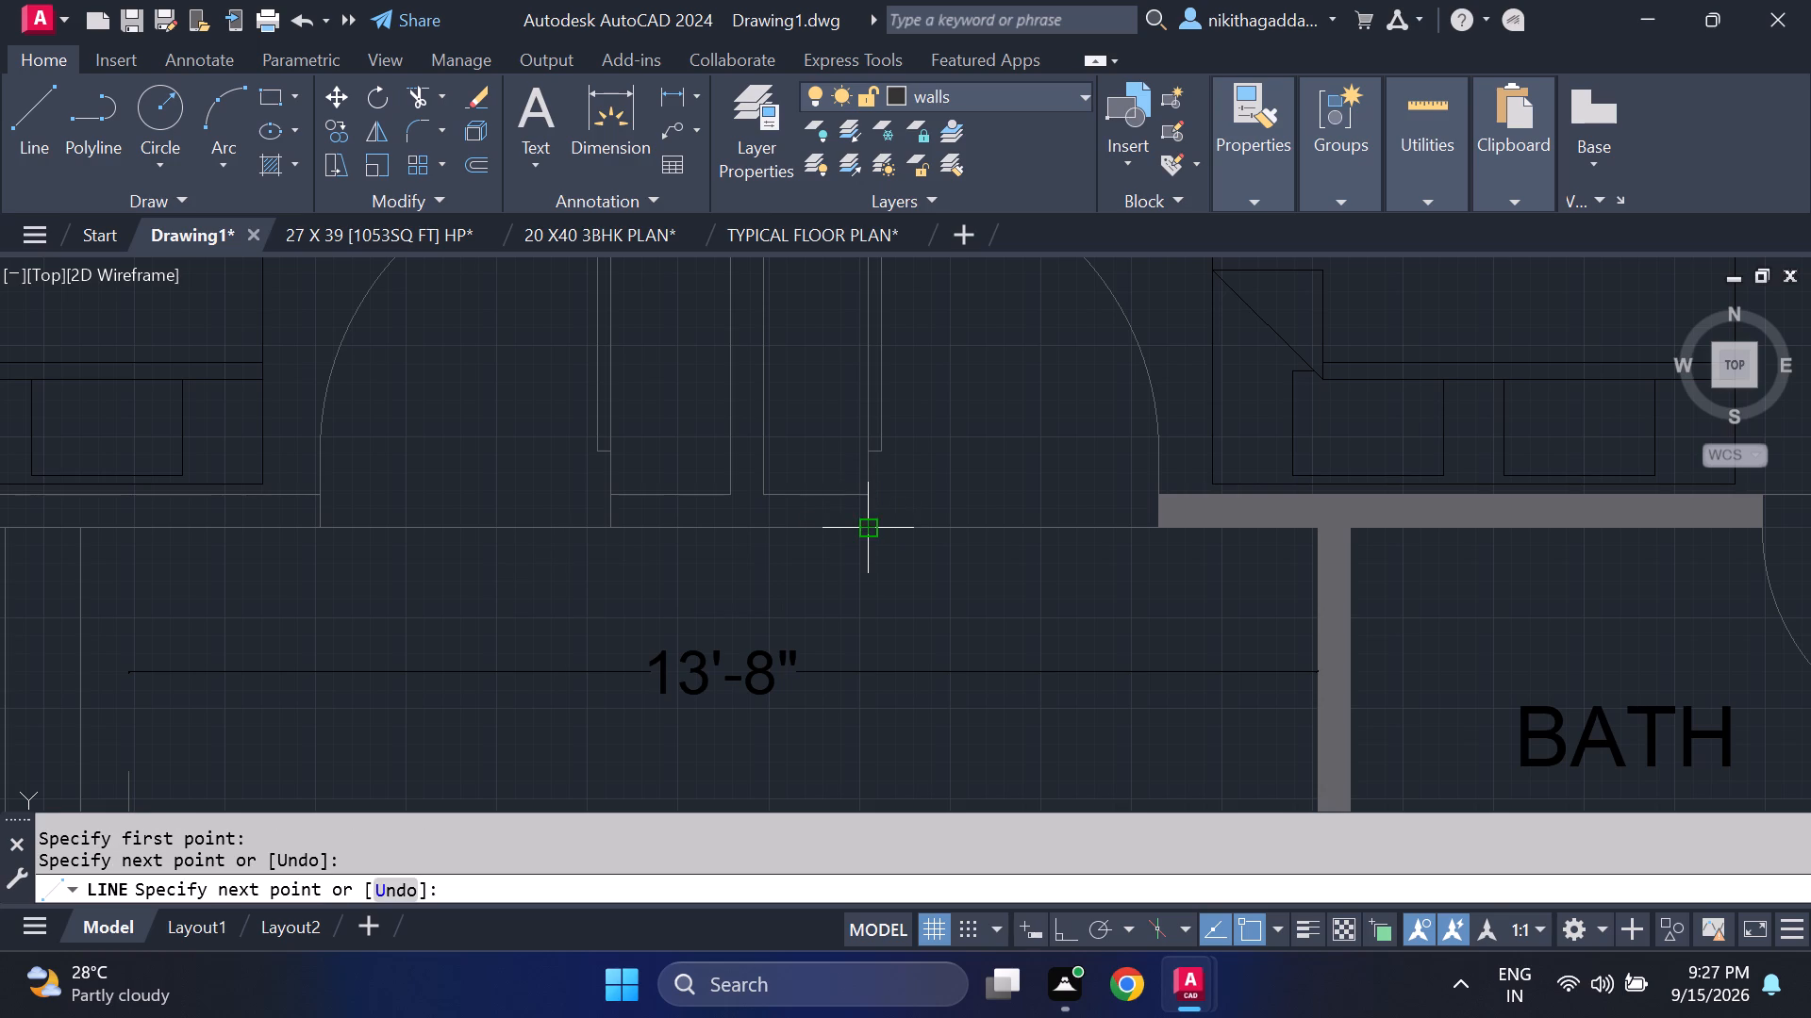
pyautogui.press('Escape')
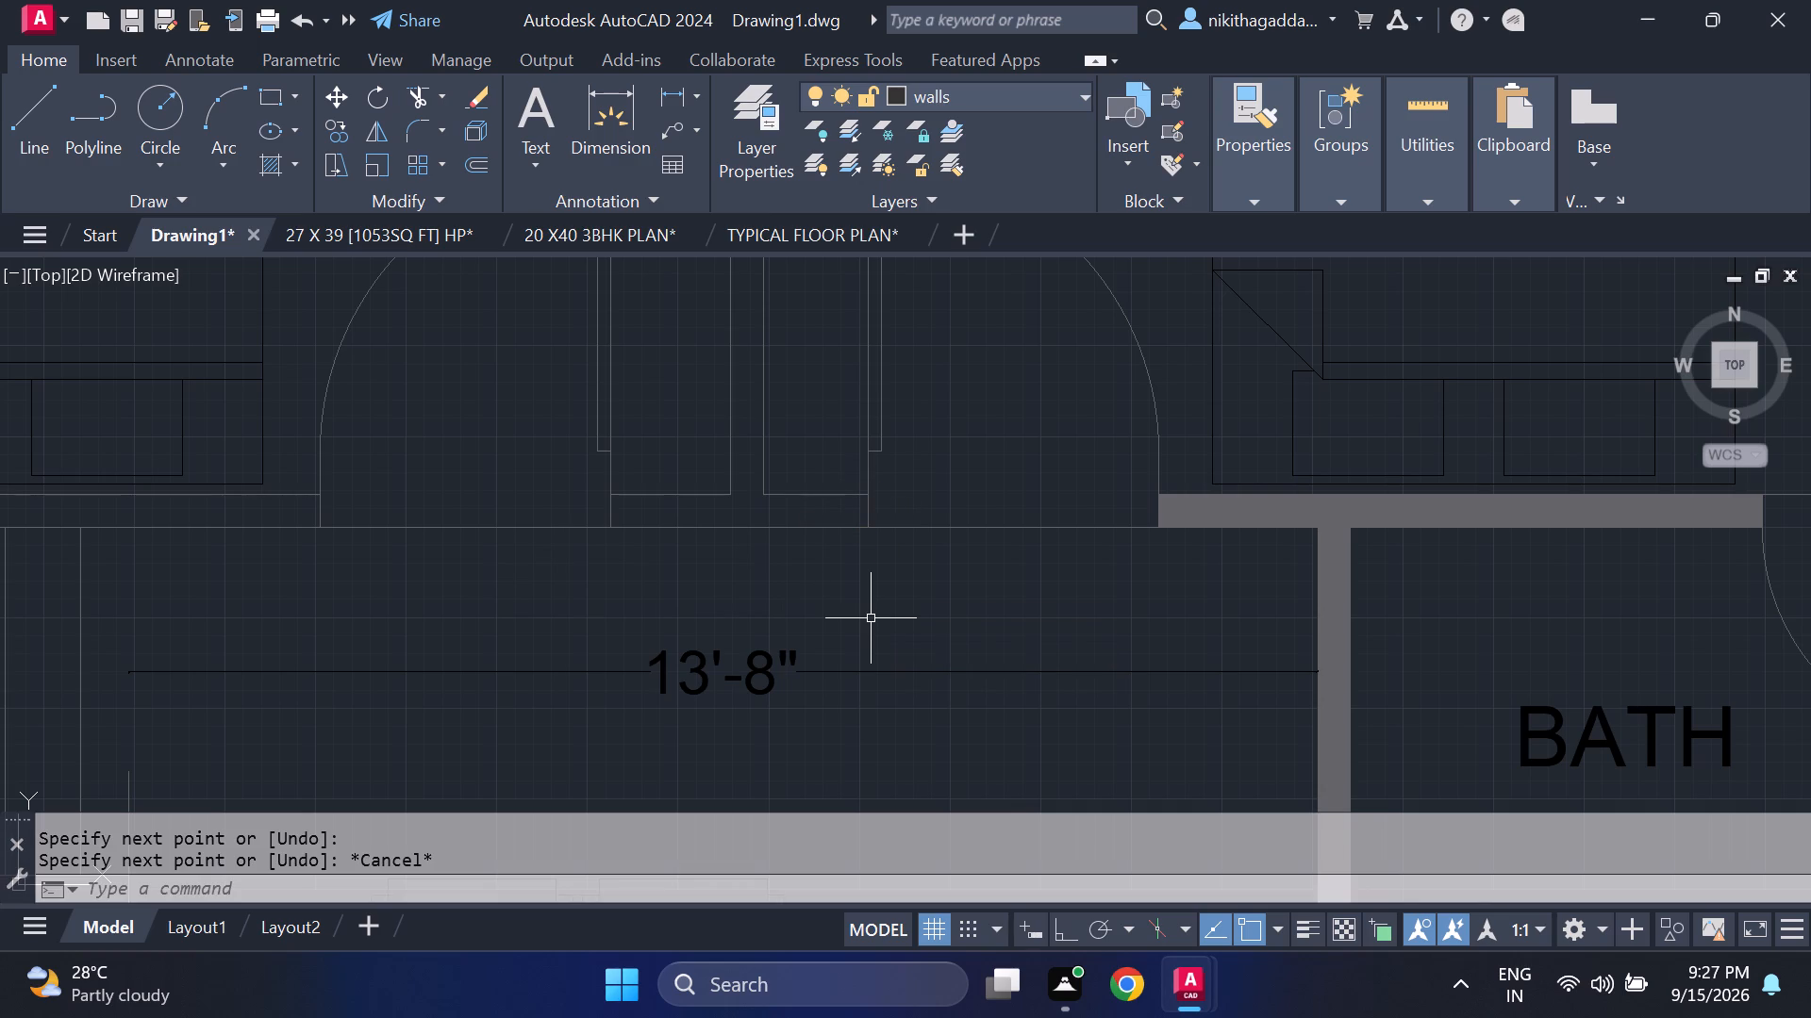
# Fill the bedroom partition, the walls around the master bedroom's bath and the adjoining outer walls with solid hatch.
pyautogui.write('HATCH')
pyautogui.press('Return')
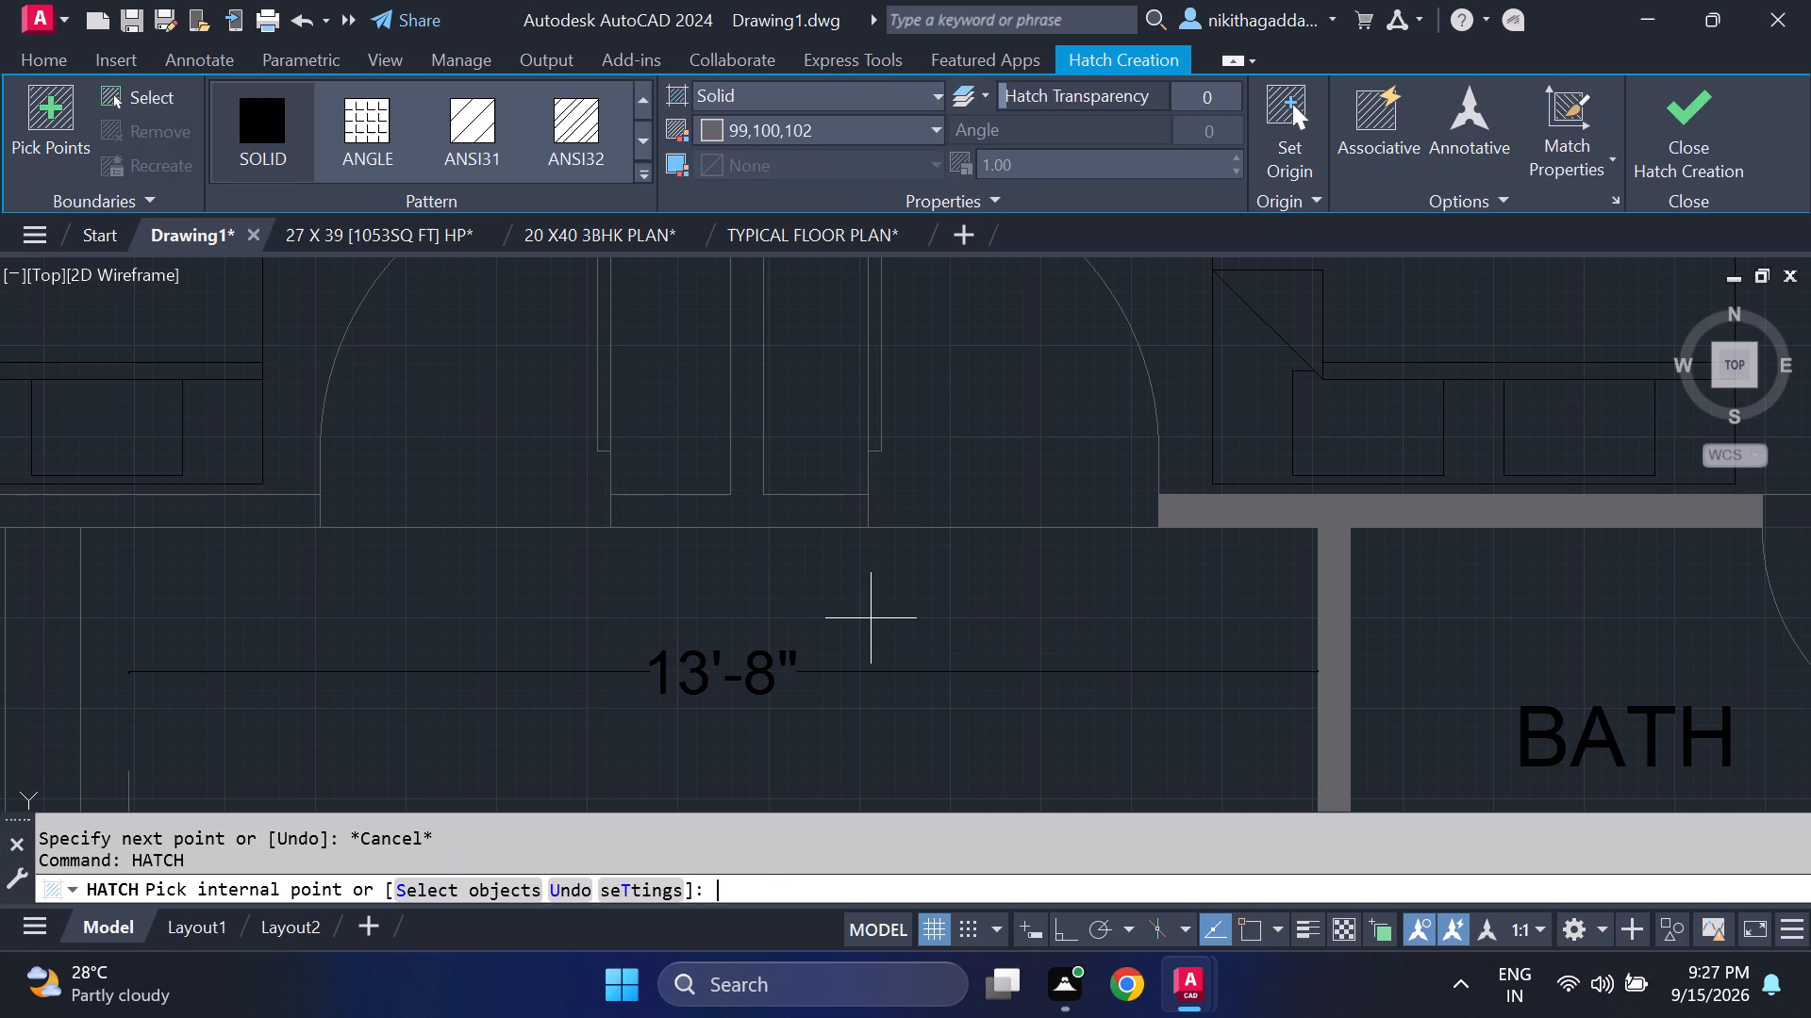
pyautogui.click(747, 508)
pyautogui.click(747, 508)
pyautogui.scroll(2, 878, 576)
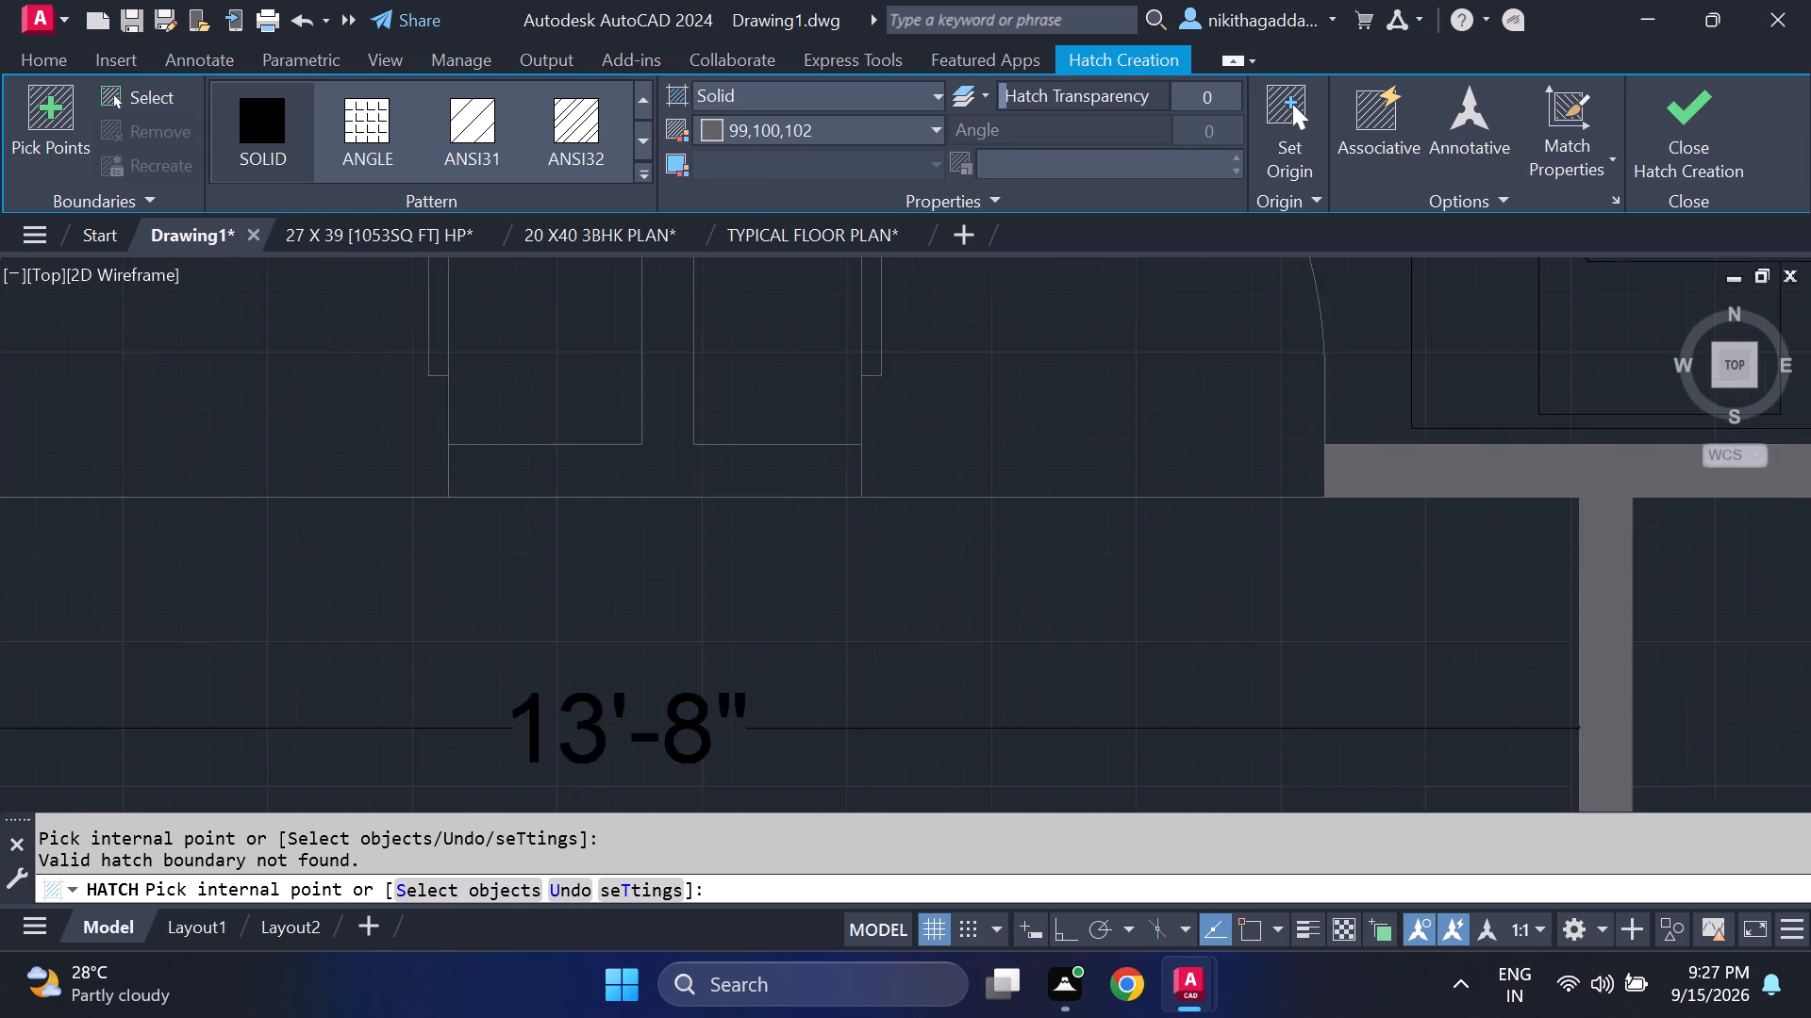
pyautogui.scroll(-5, 928, 575)
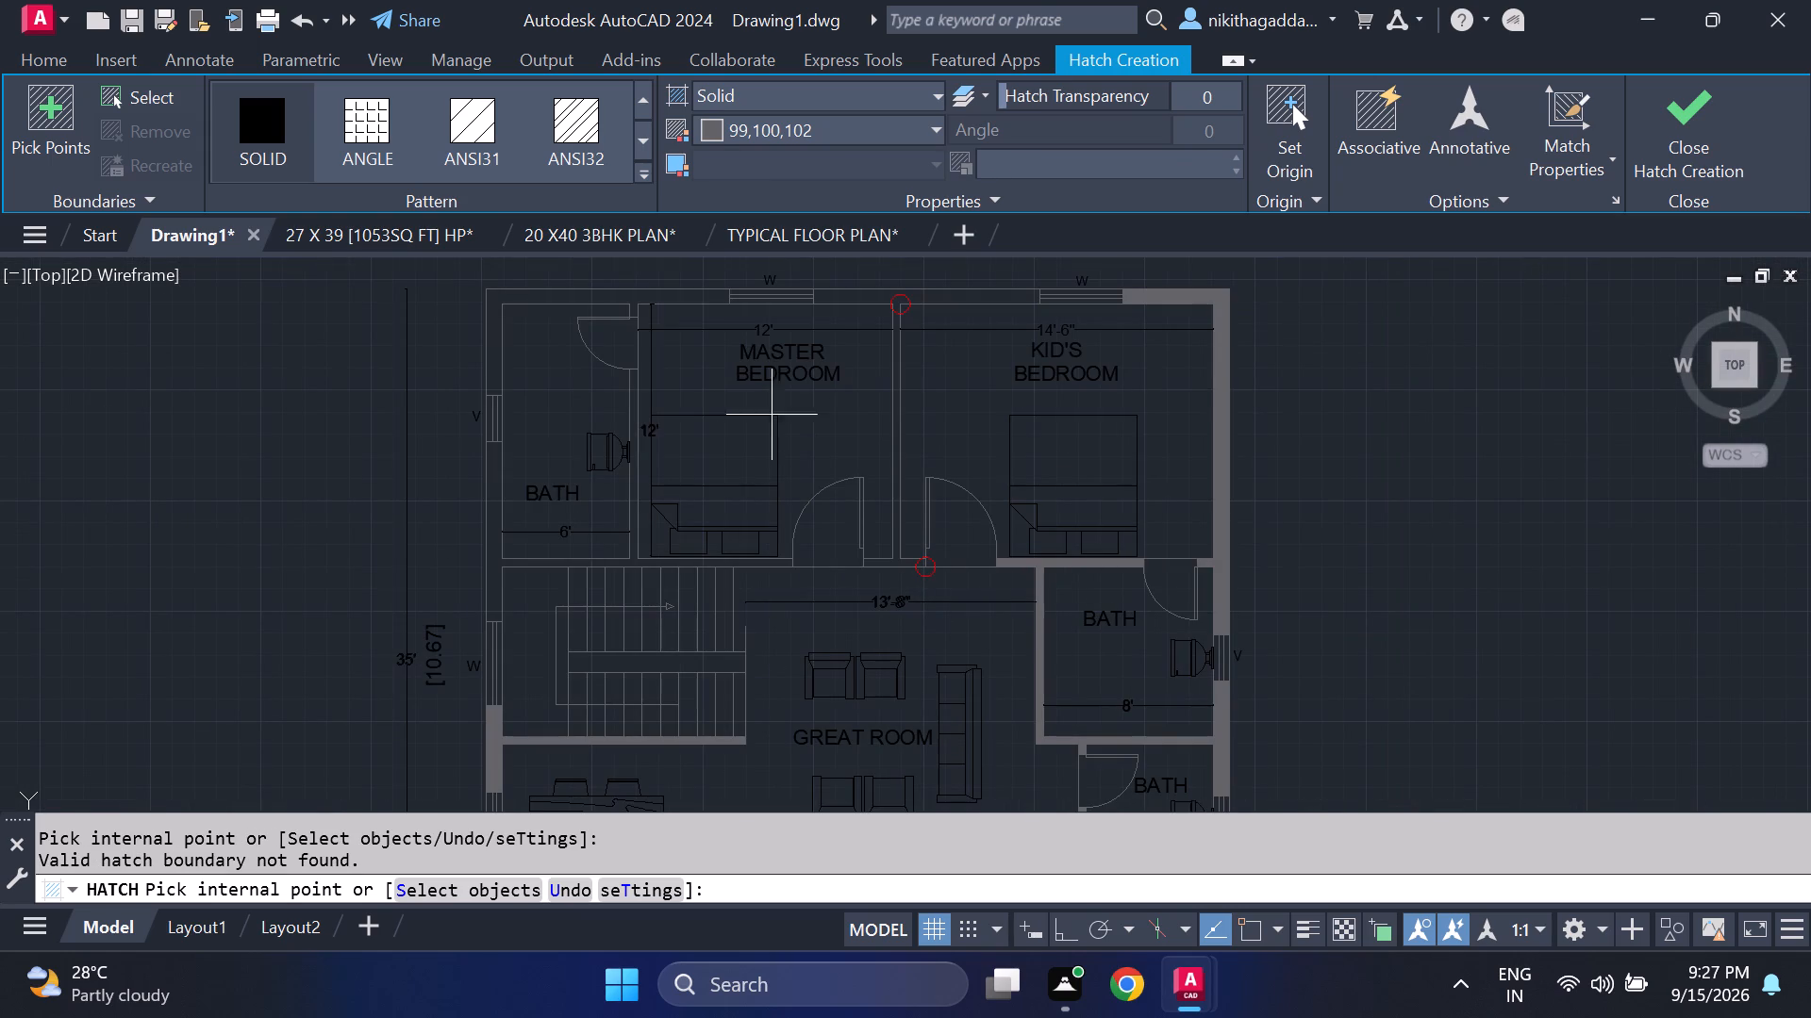
pyautogui.click(896, 379)
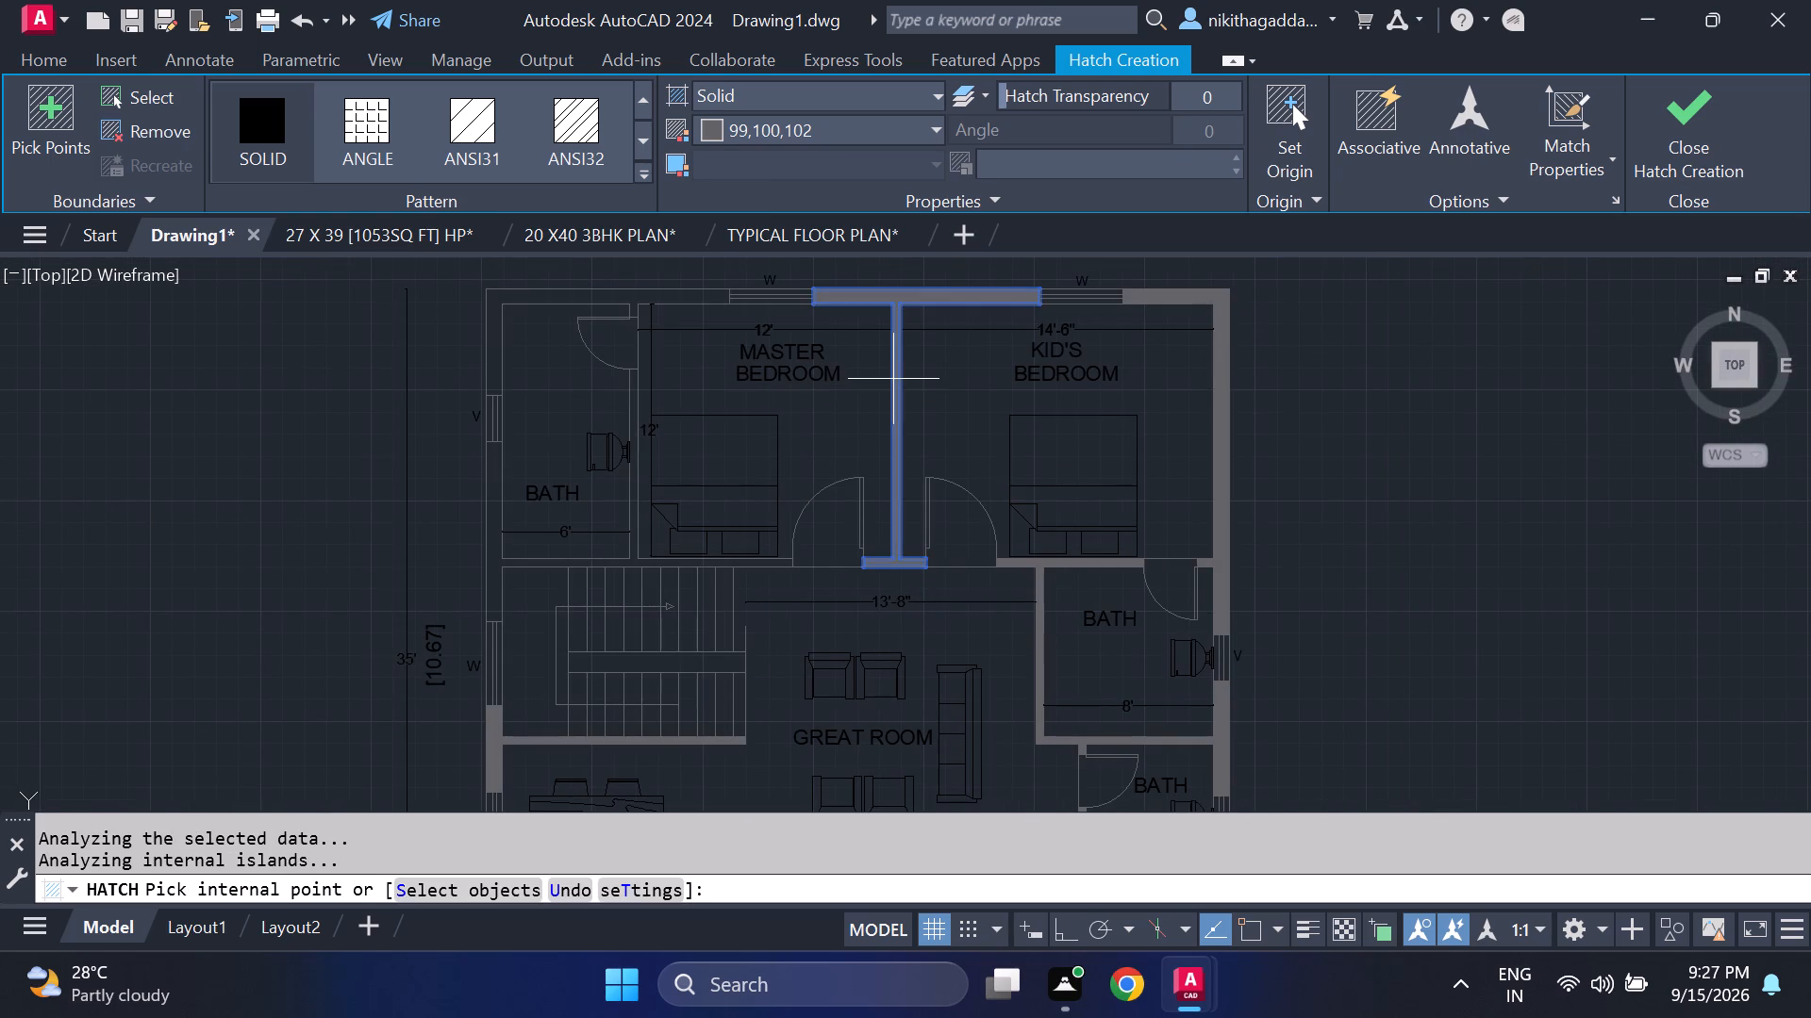
pyautogui.click(634, 468)
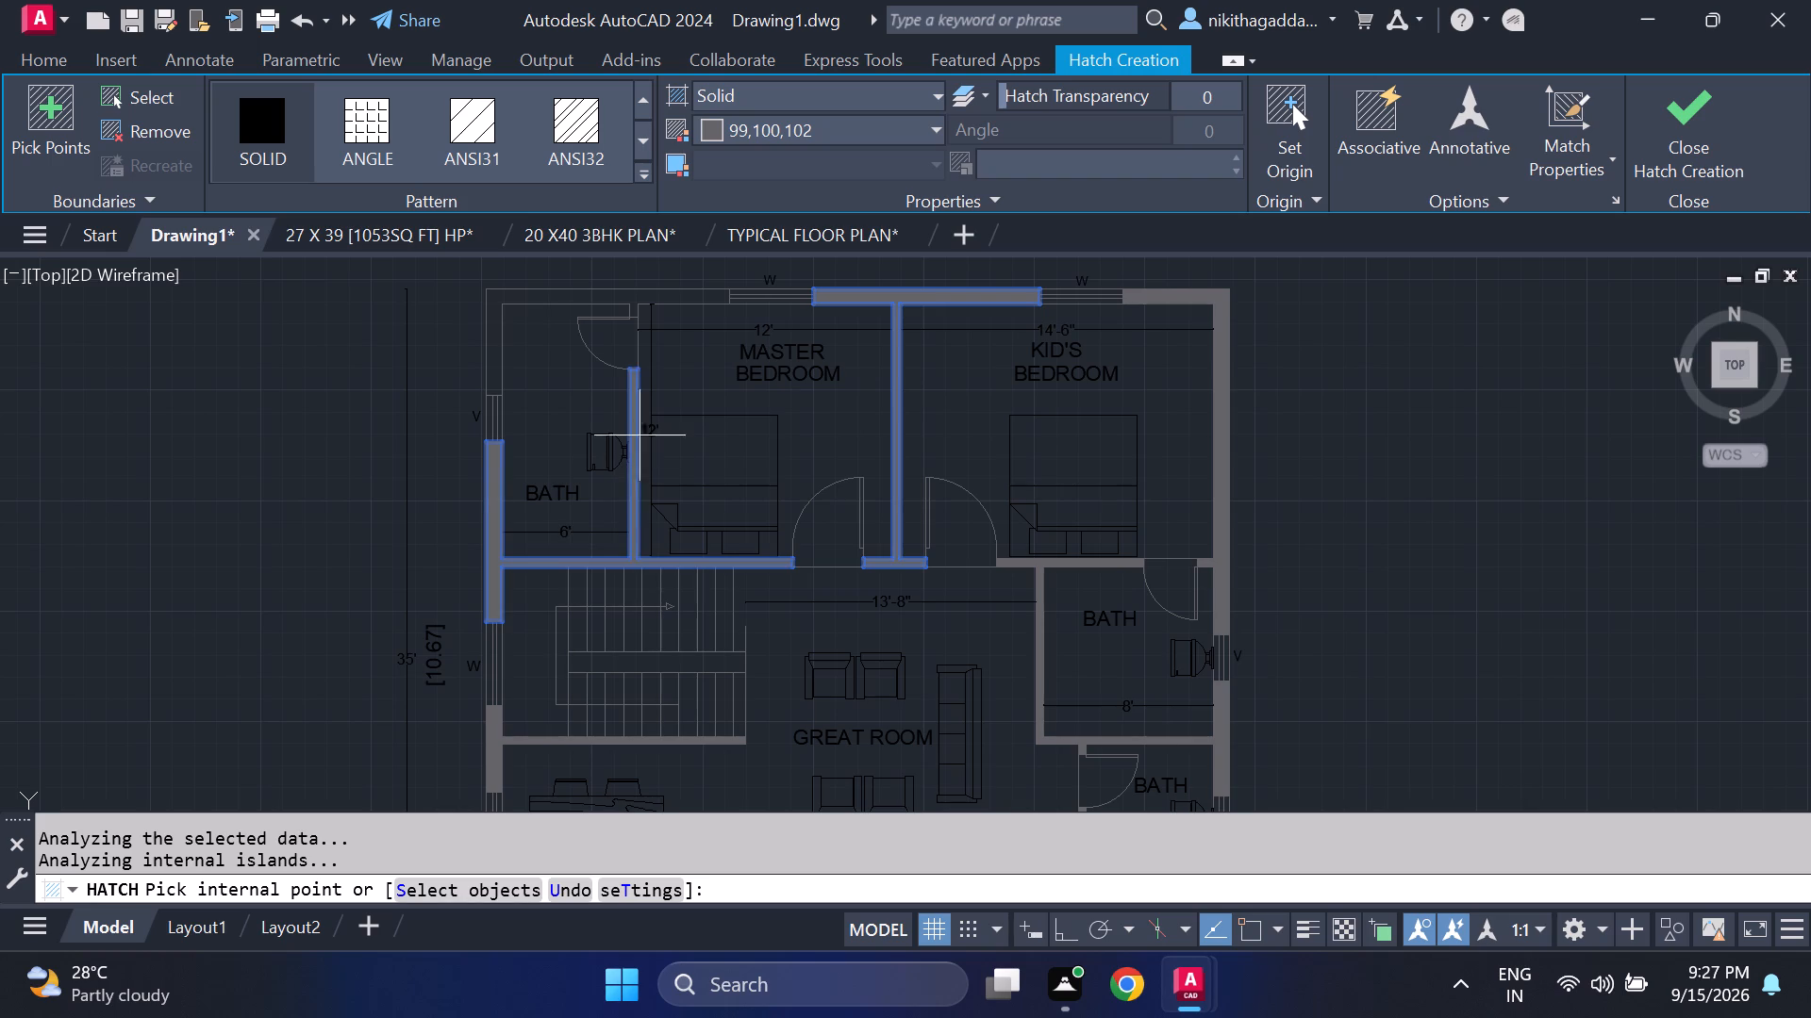
pyautogui.click(637, 294)
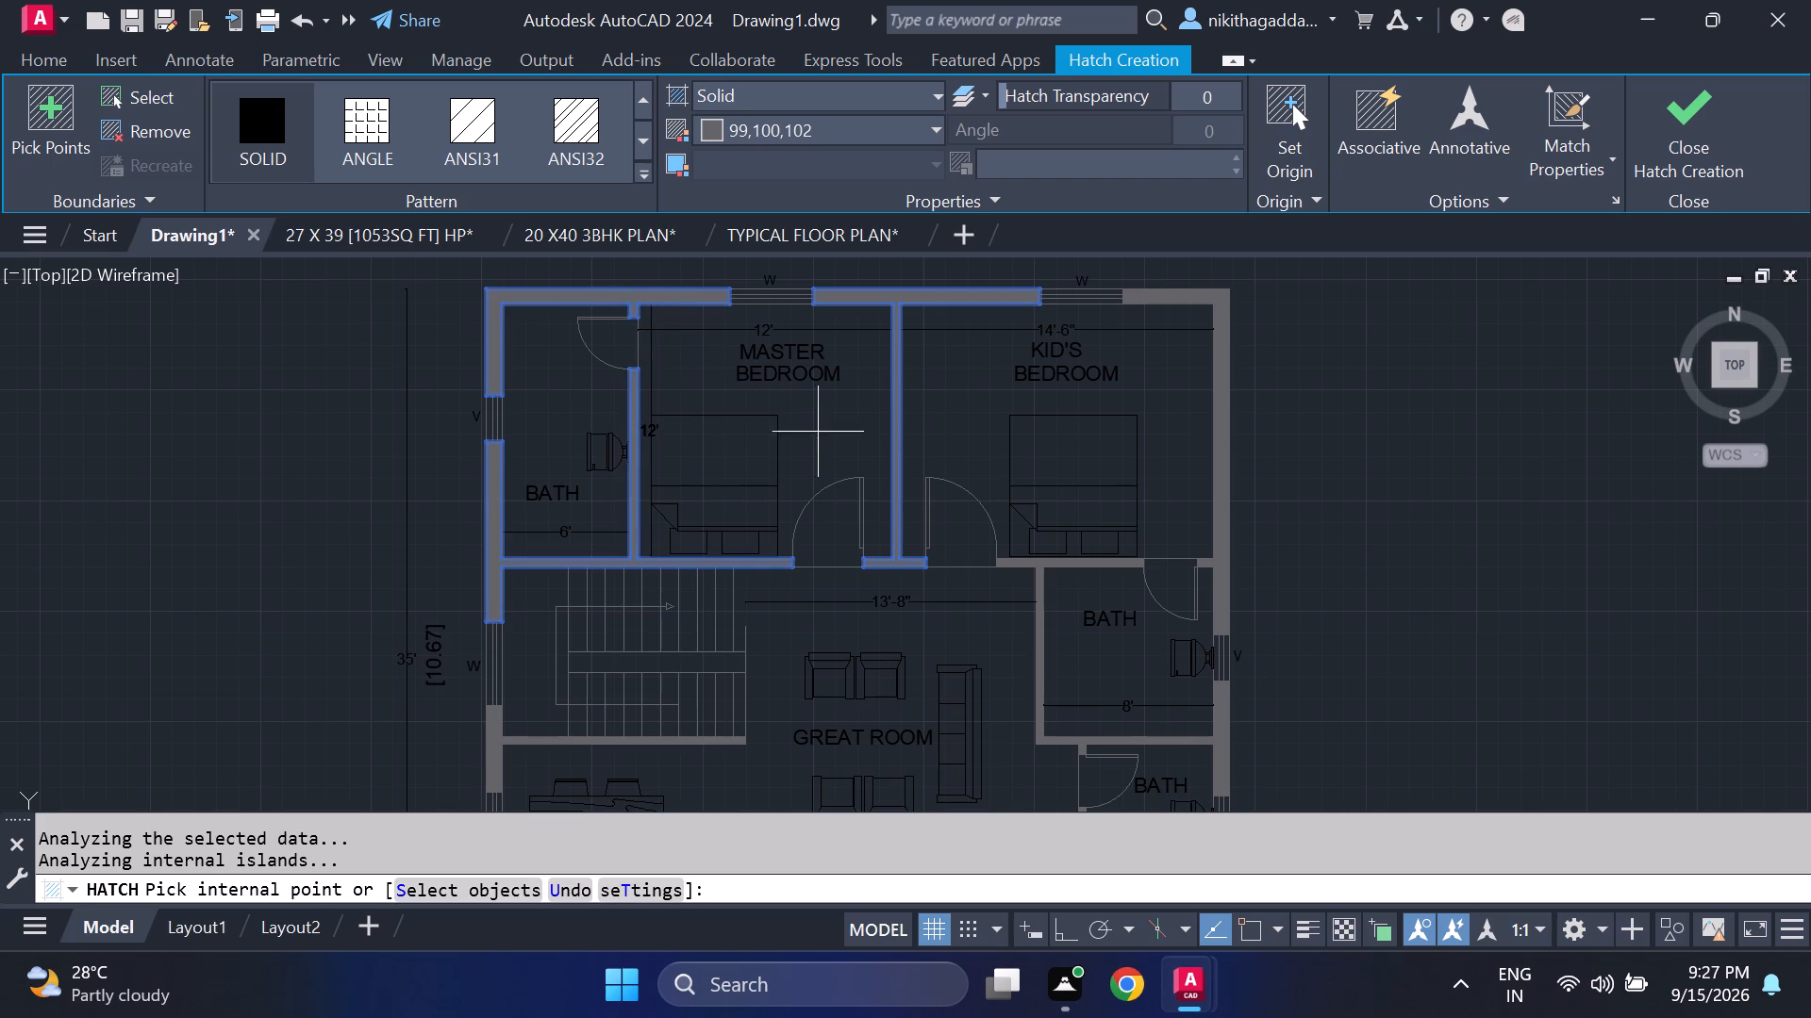
pyautogui.scroll(-2, 910, 588)
pyautogui.moveTo(903, 652); pyautogui.dragTo(882, 561, button='middle')
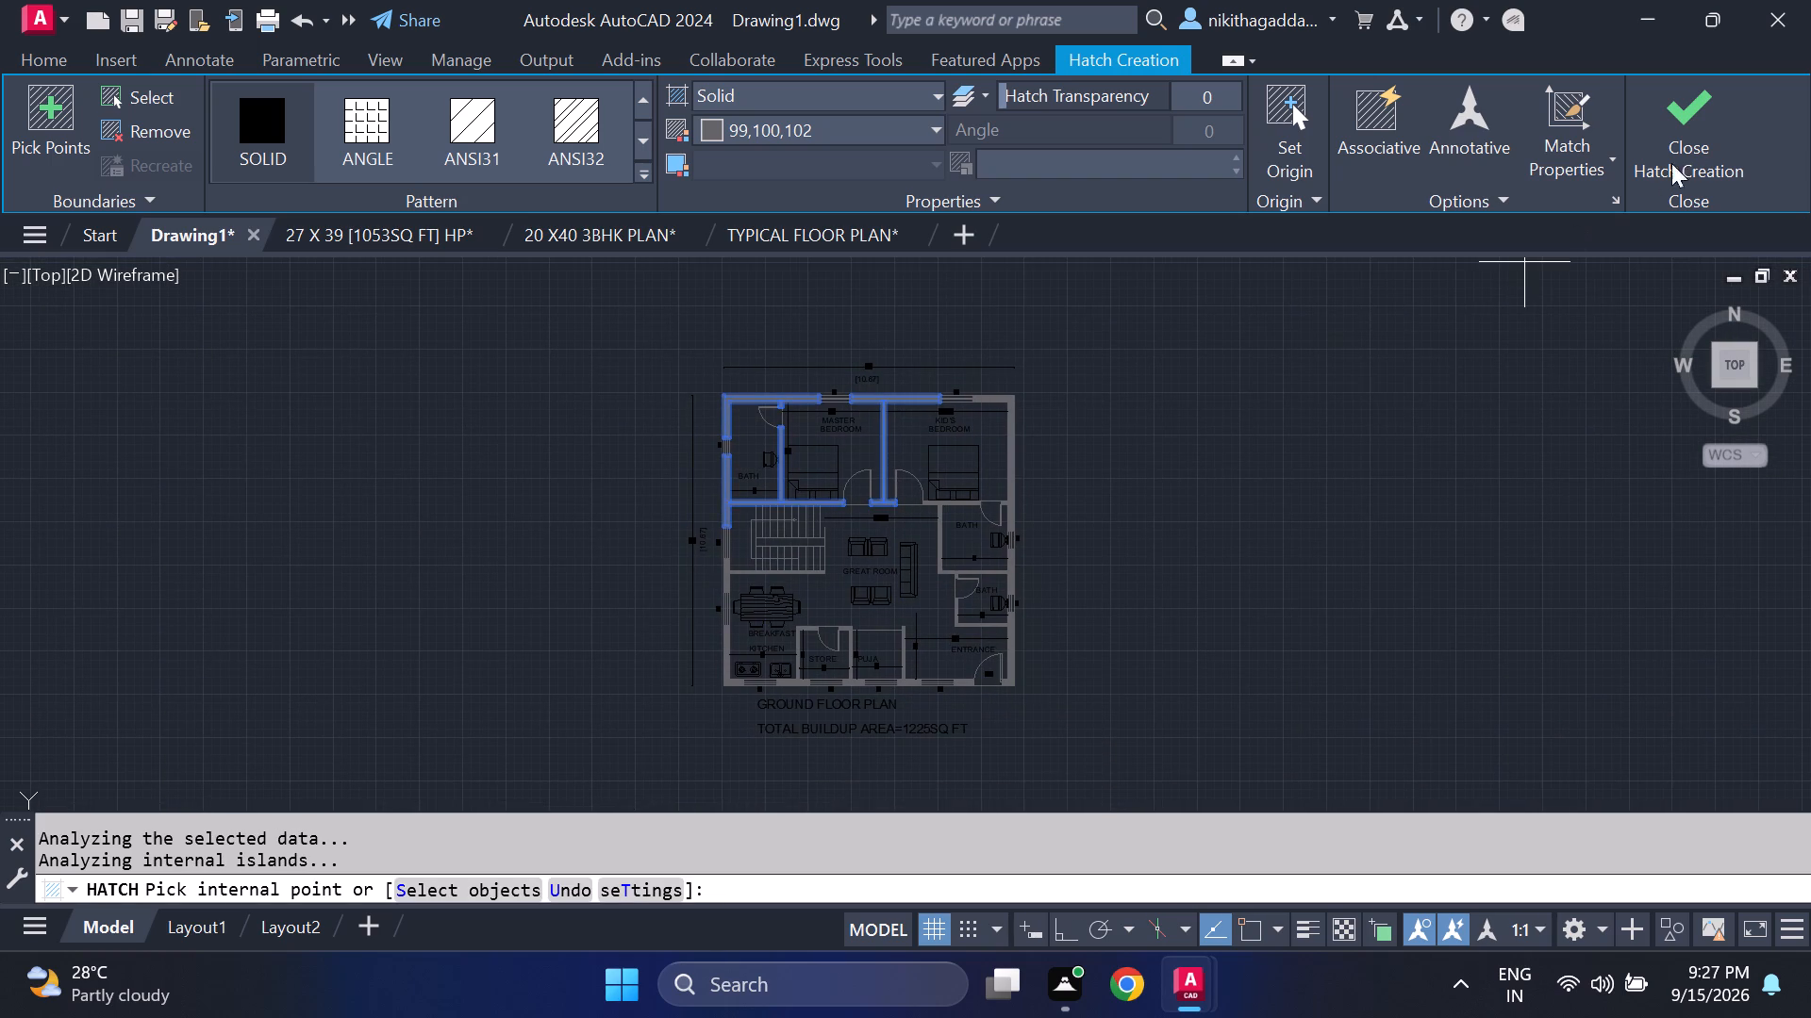
pyautogui.click(1687, 126)
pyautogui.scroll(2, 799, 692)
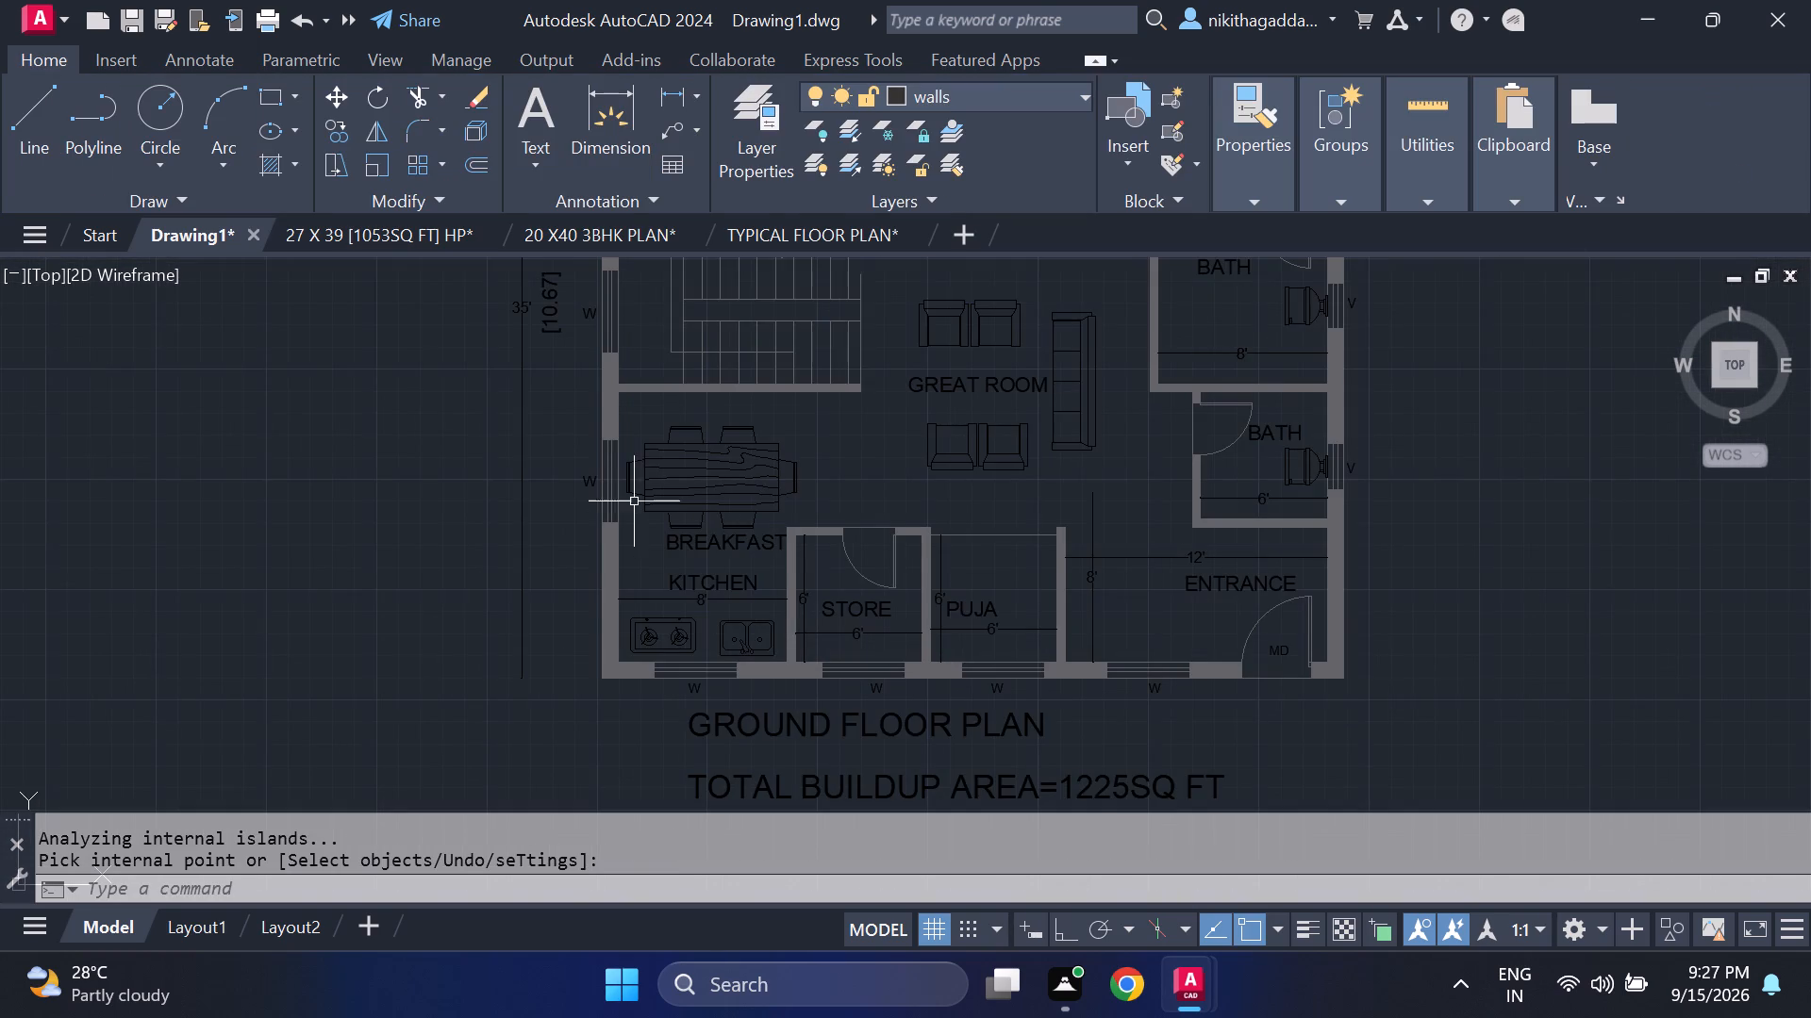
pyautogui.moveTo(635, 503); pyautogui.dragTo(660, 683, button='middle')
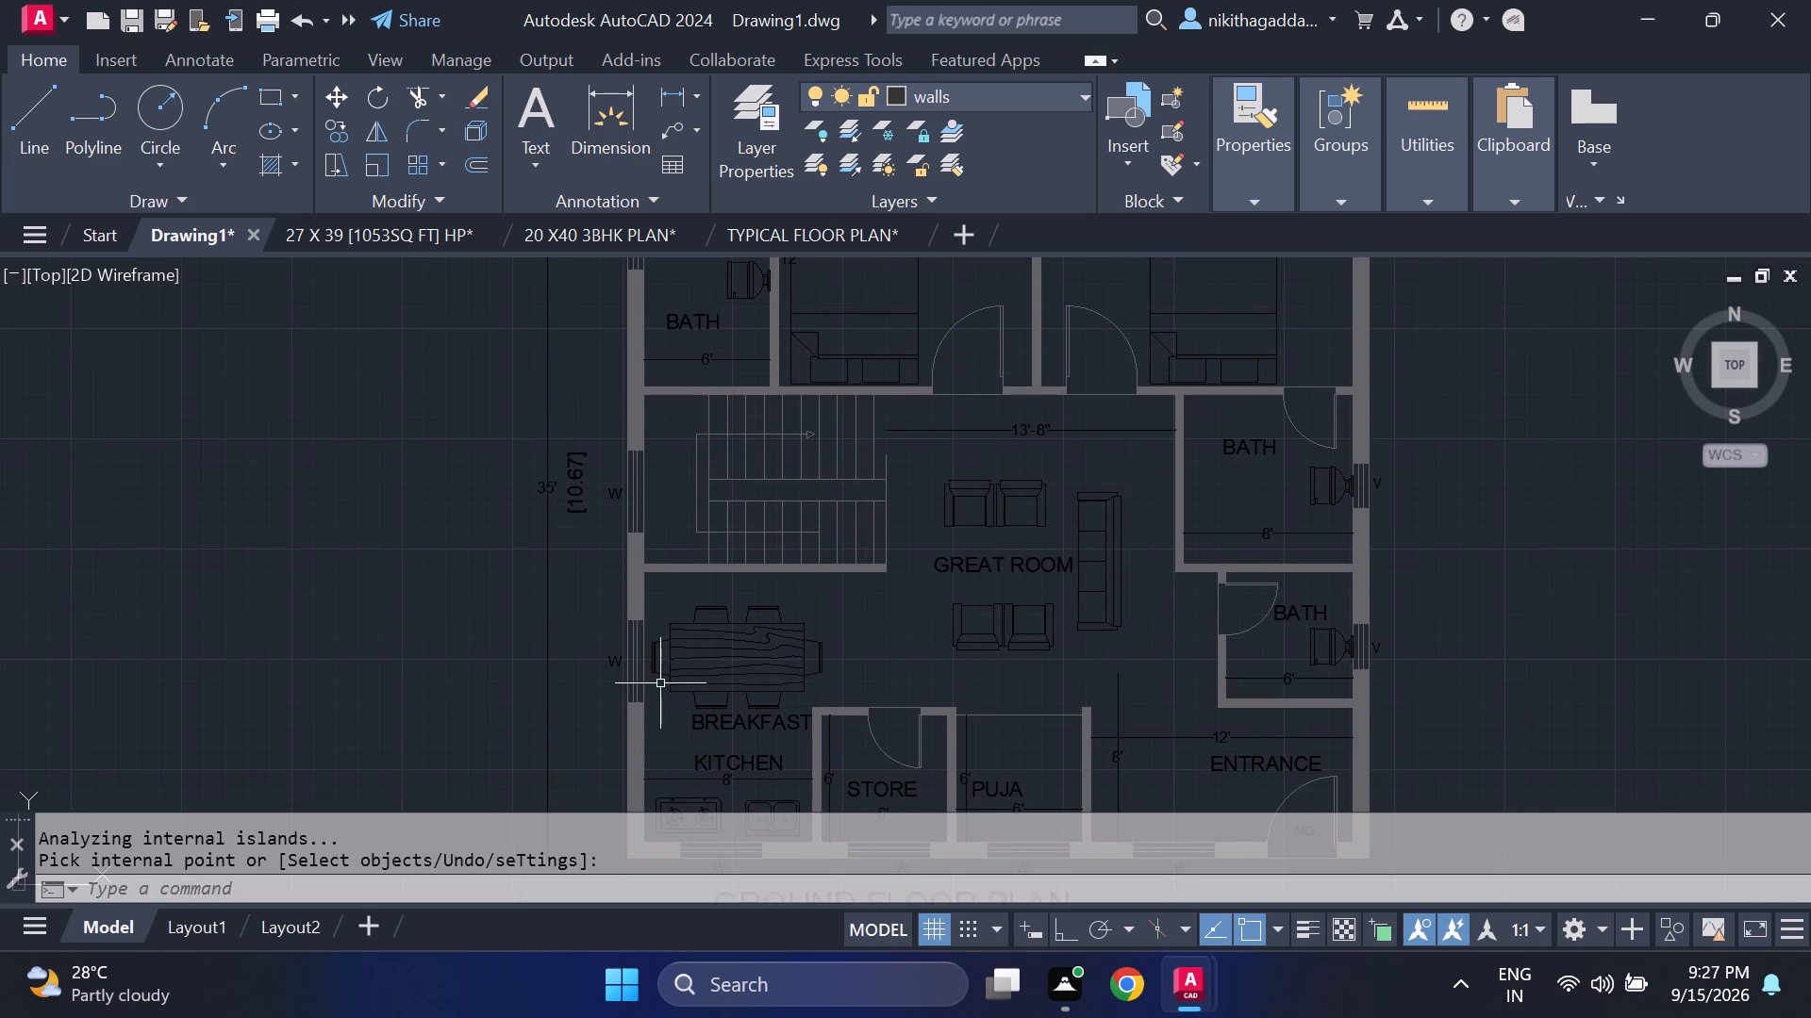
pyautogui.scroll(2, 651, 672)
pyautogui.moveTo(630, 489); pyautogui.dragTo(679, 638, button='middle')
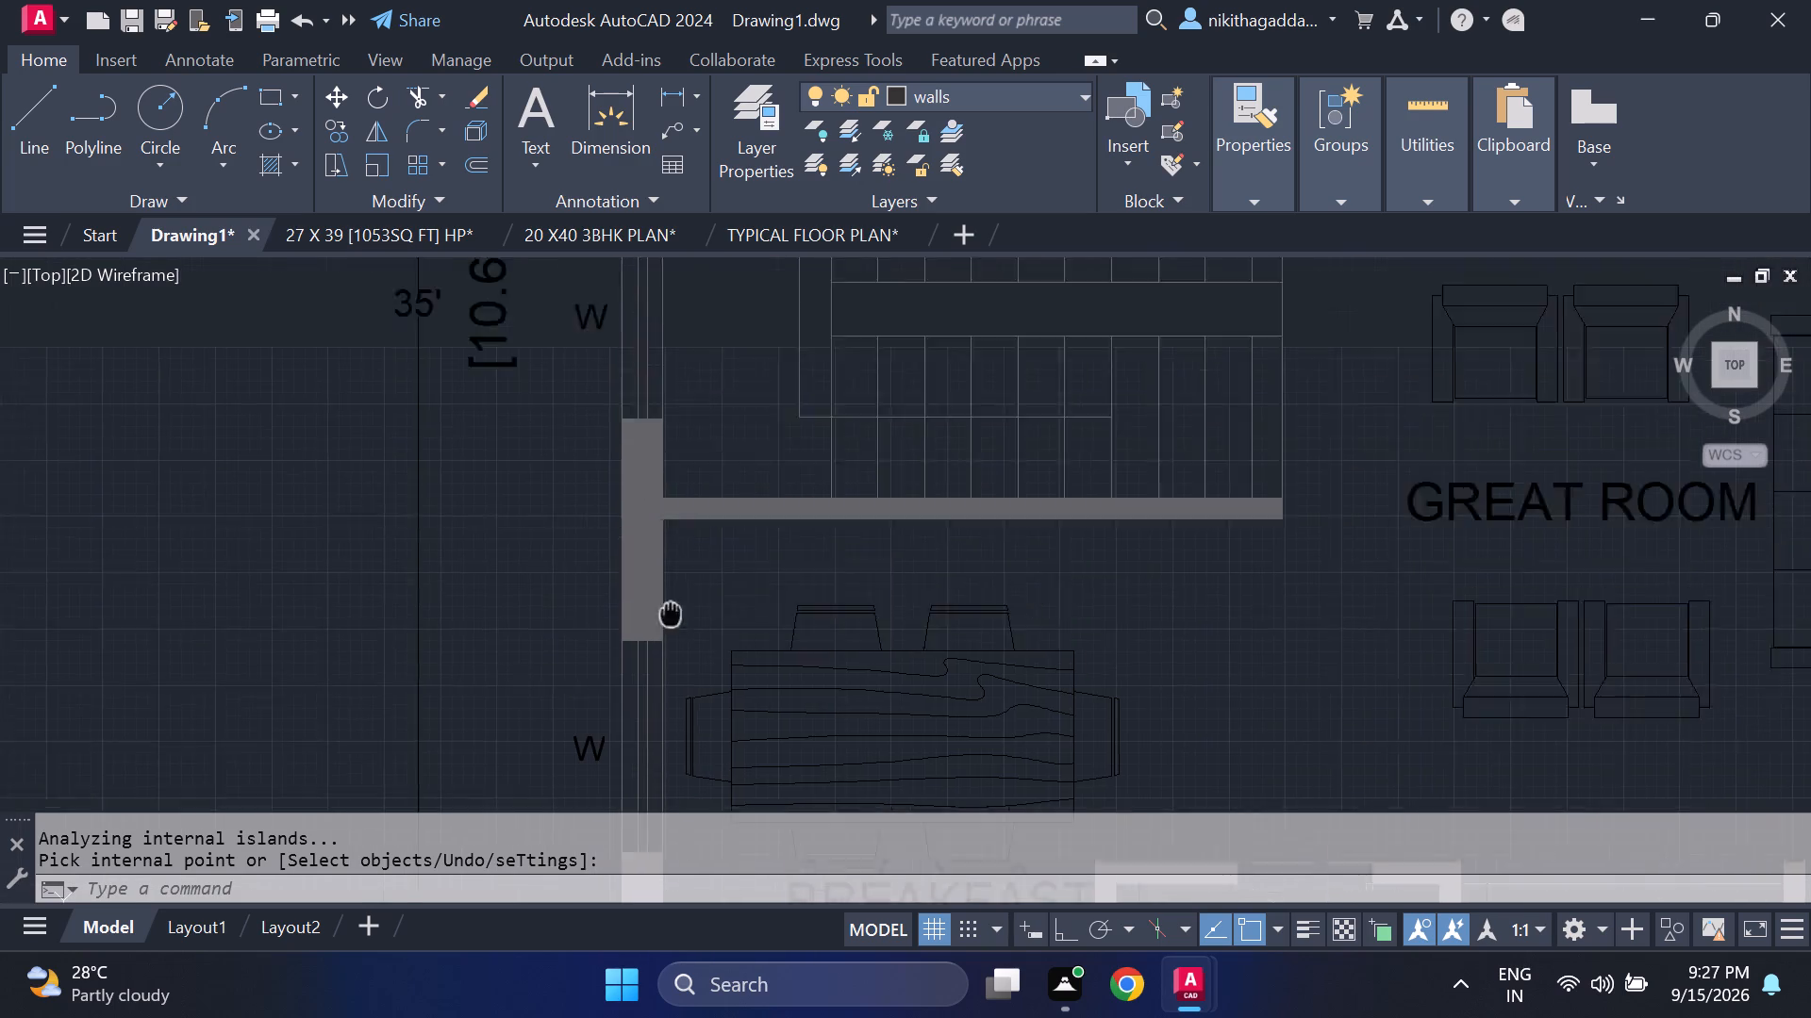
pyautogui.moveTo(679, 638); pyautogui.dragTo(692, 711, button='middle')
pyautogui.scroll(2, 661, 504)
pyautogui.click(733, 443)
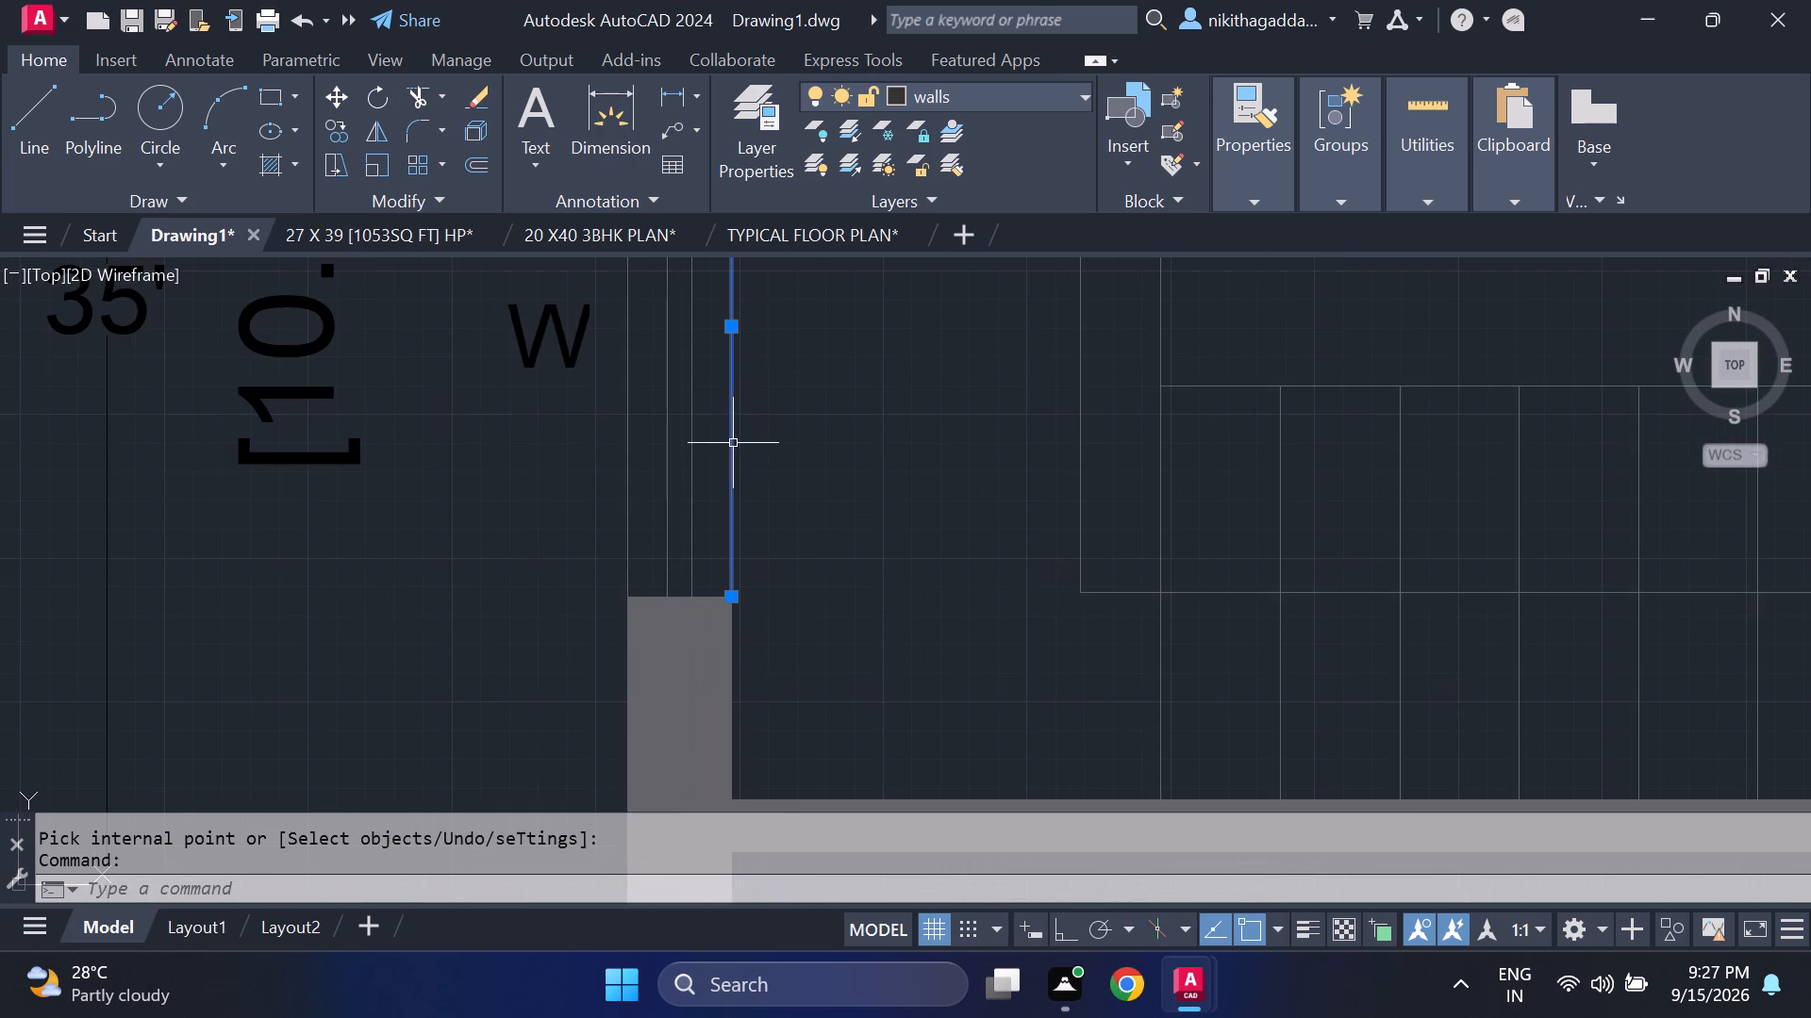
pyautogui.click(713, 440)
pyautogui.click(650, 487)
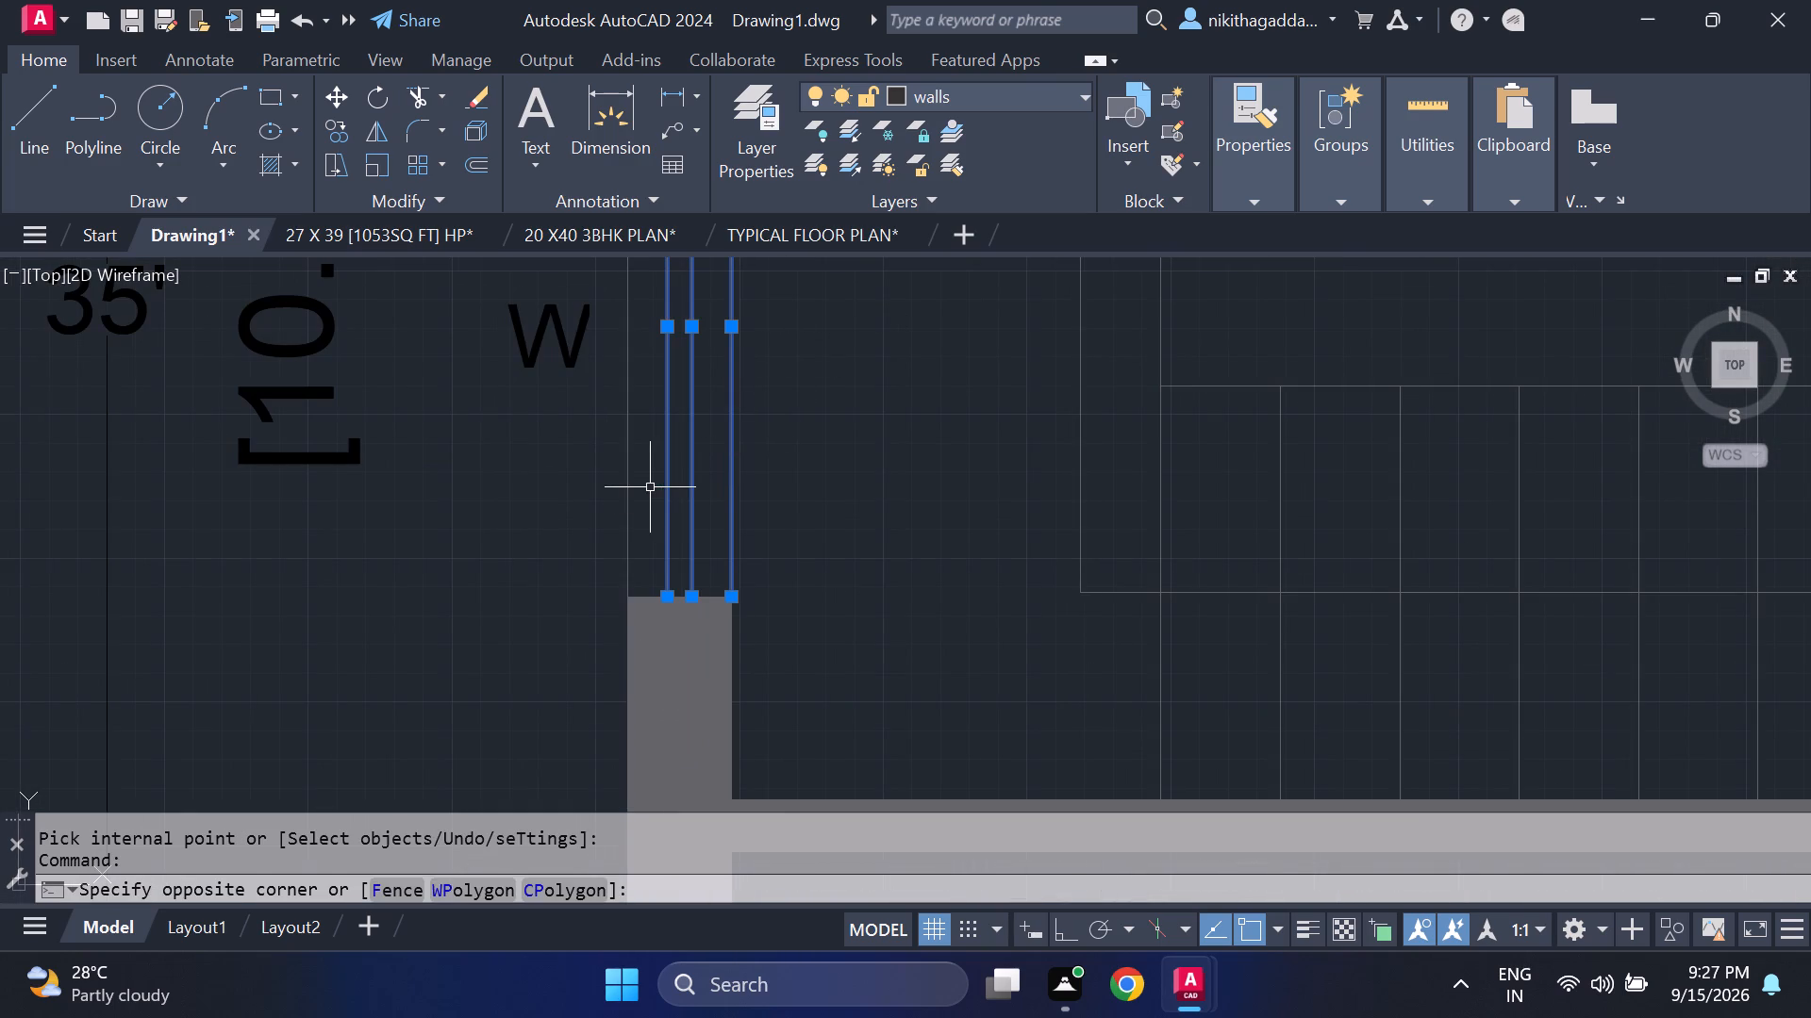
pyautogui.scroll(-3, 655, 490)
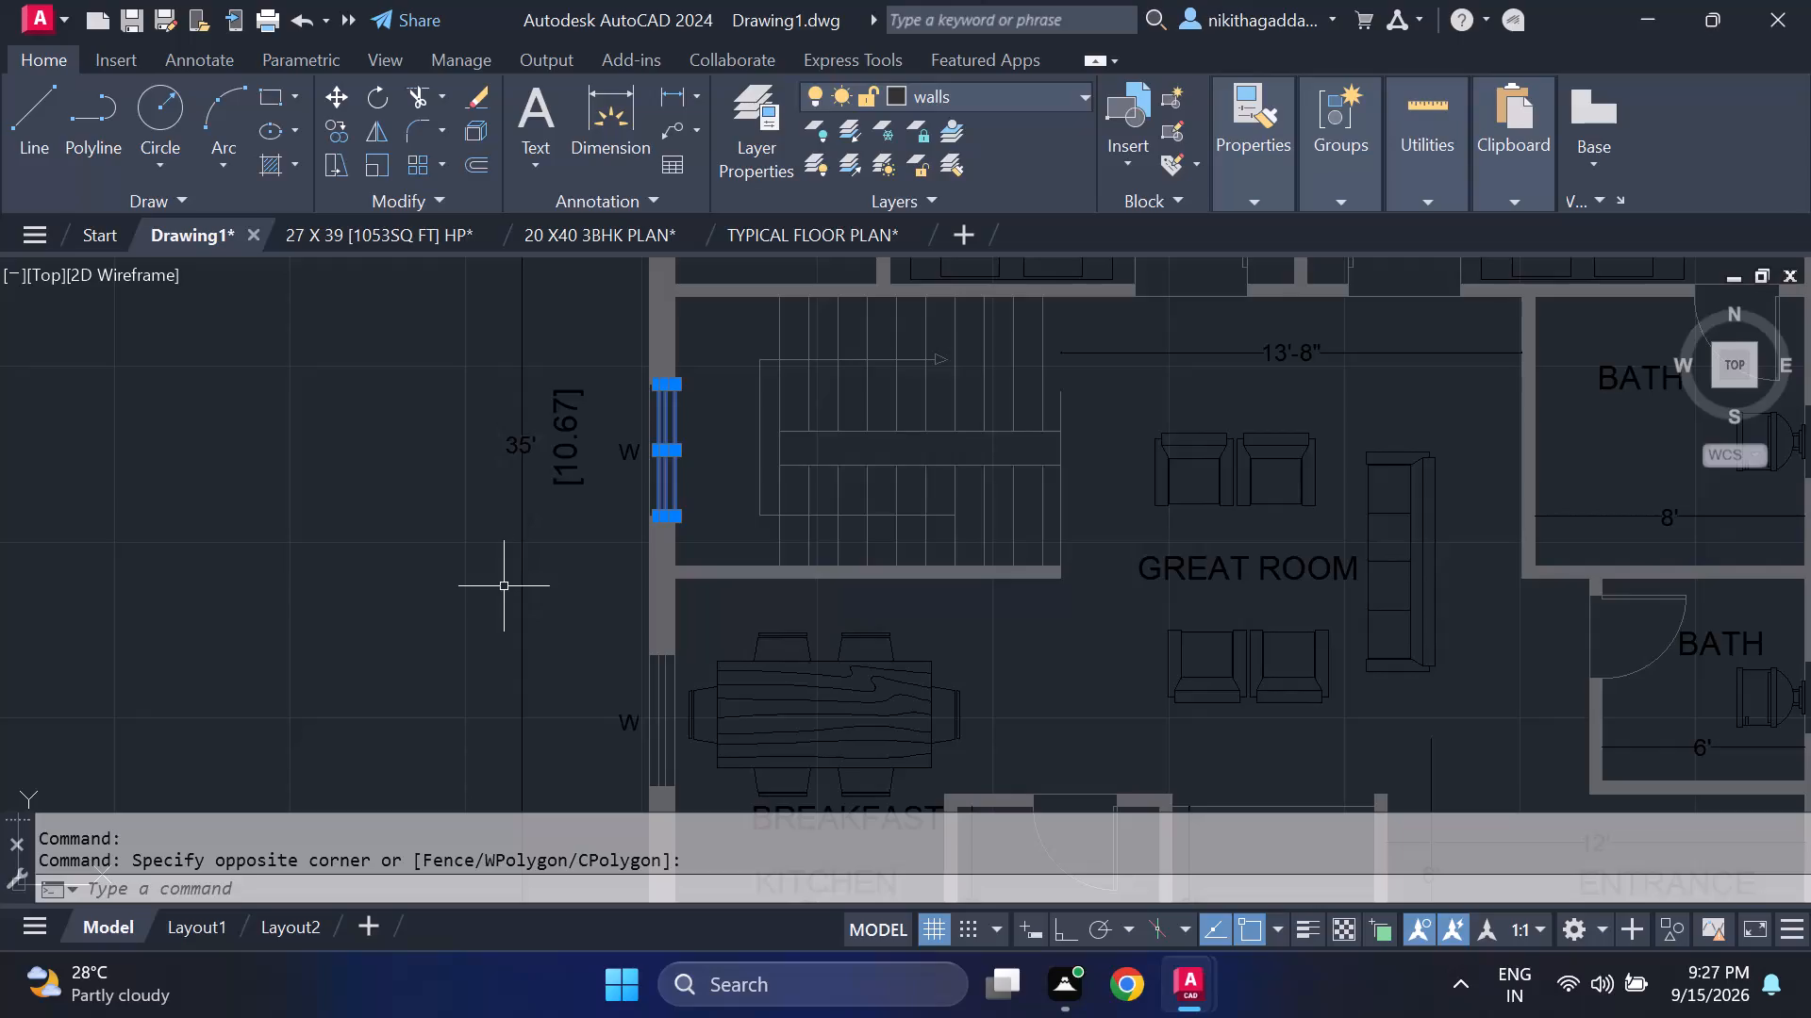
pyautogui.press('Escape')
# View the plan on Layout1, check that layout's page setup without changing it, and return to model space.
pyautogui.scroll(-2, 511, 587)
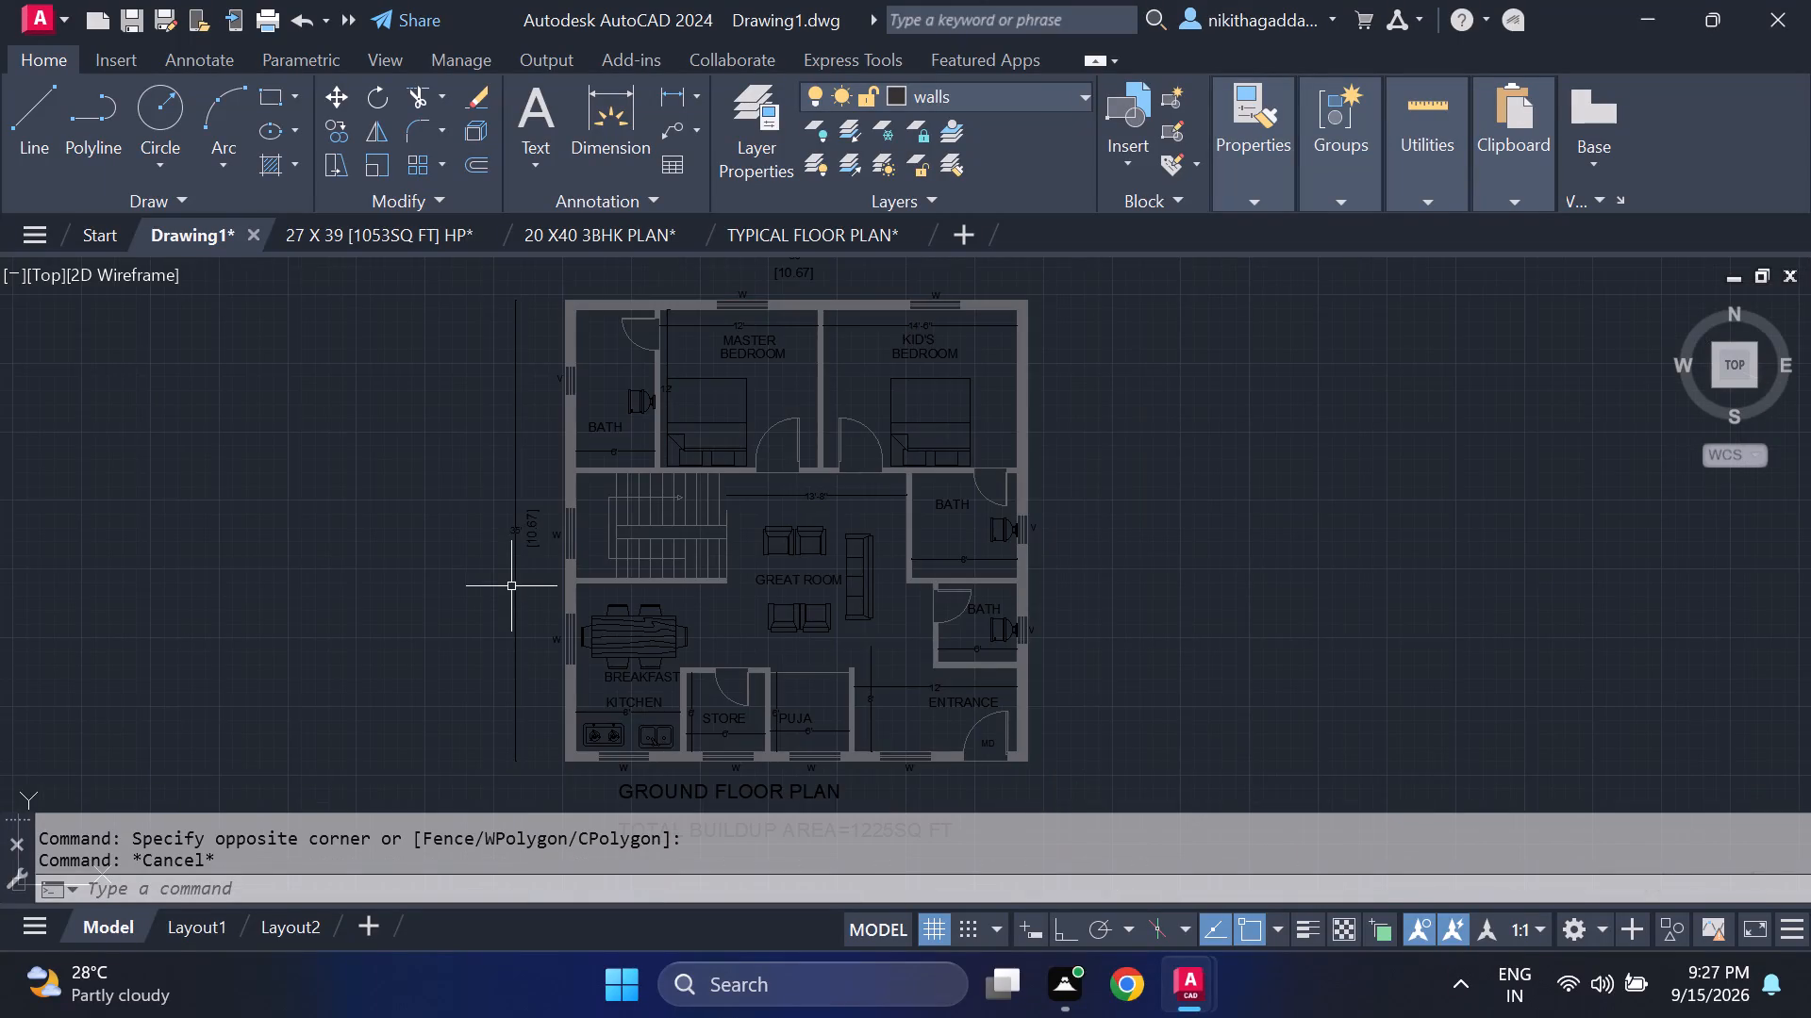
pyautogui.scroll(-2, 510, 585)
pyautogui.scroll(2, 382, 635)
pyautogui.moveTo(451, 638); pyautogui.dragTo(342, 660, button='middle')
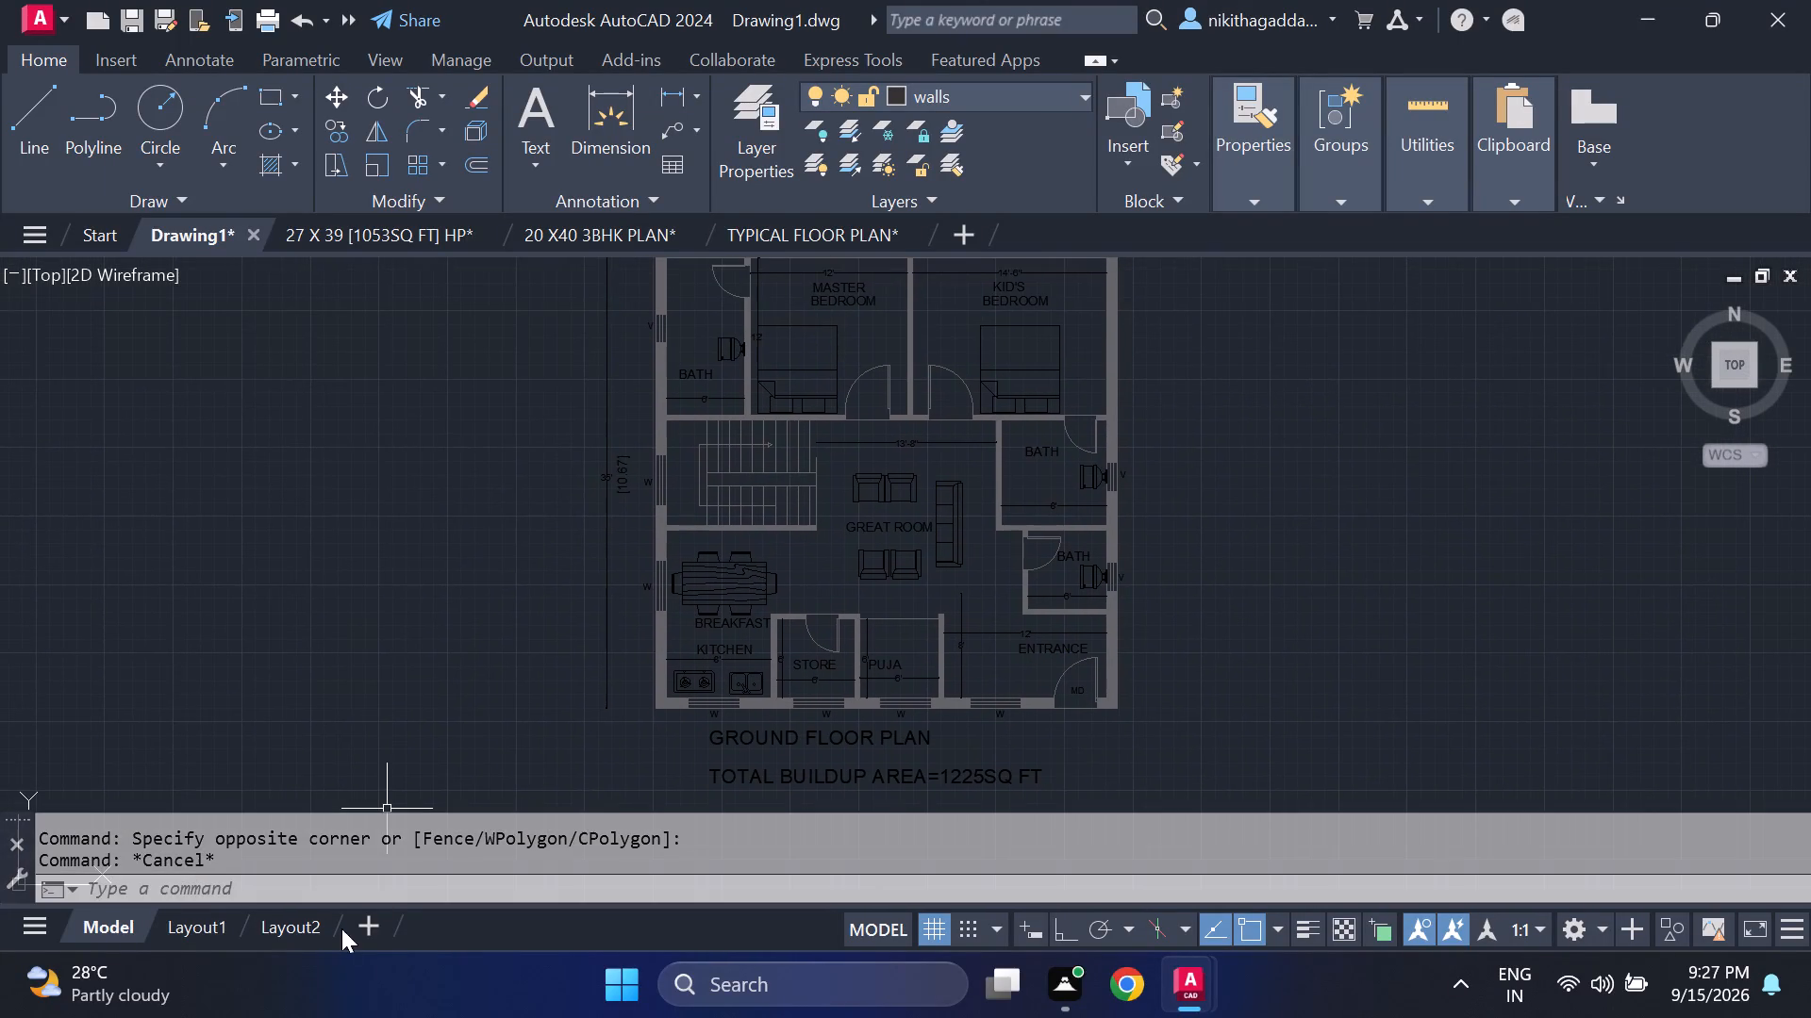
pyautogui.click(195, 925)
pyautogui.moveTo(325, 683); pyautogui.dragTo(307, 632, button='middle')
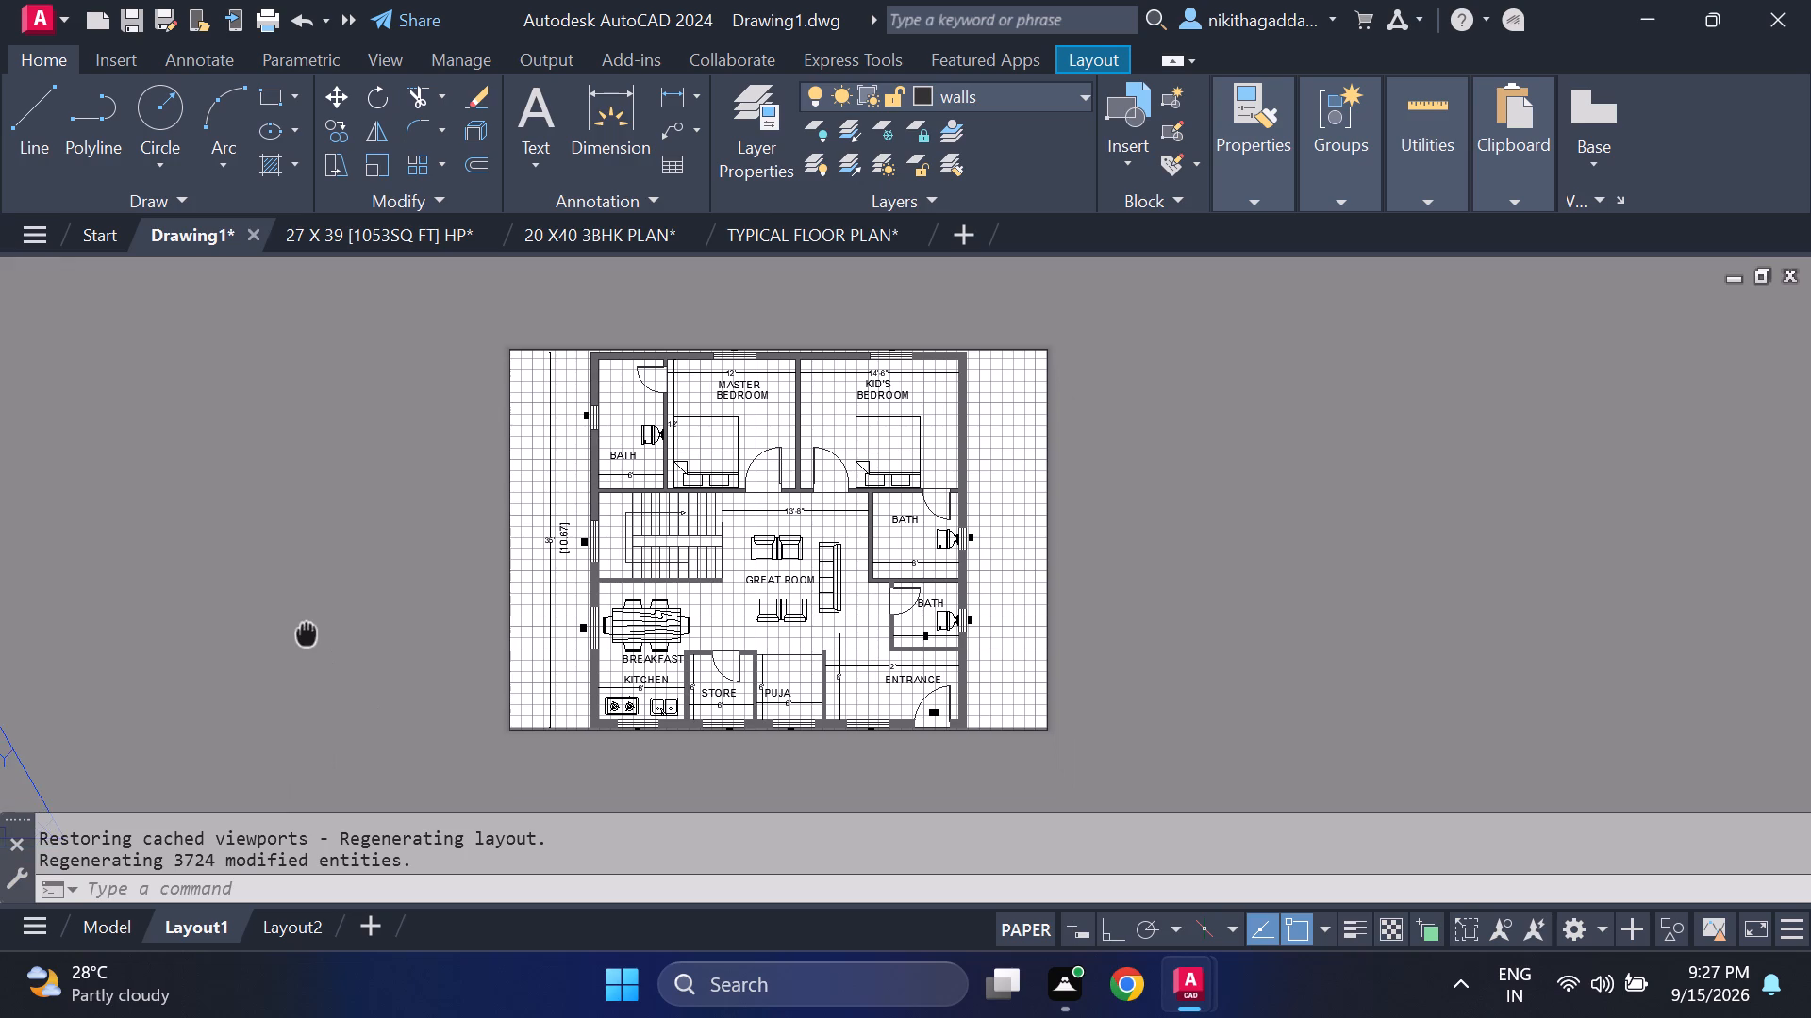
pyautogui.moveTo(307, 632); pyautogui.dragTo(304, 632, button='middle')
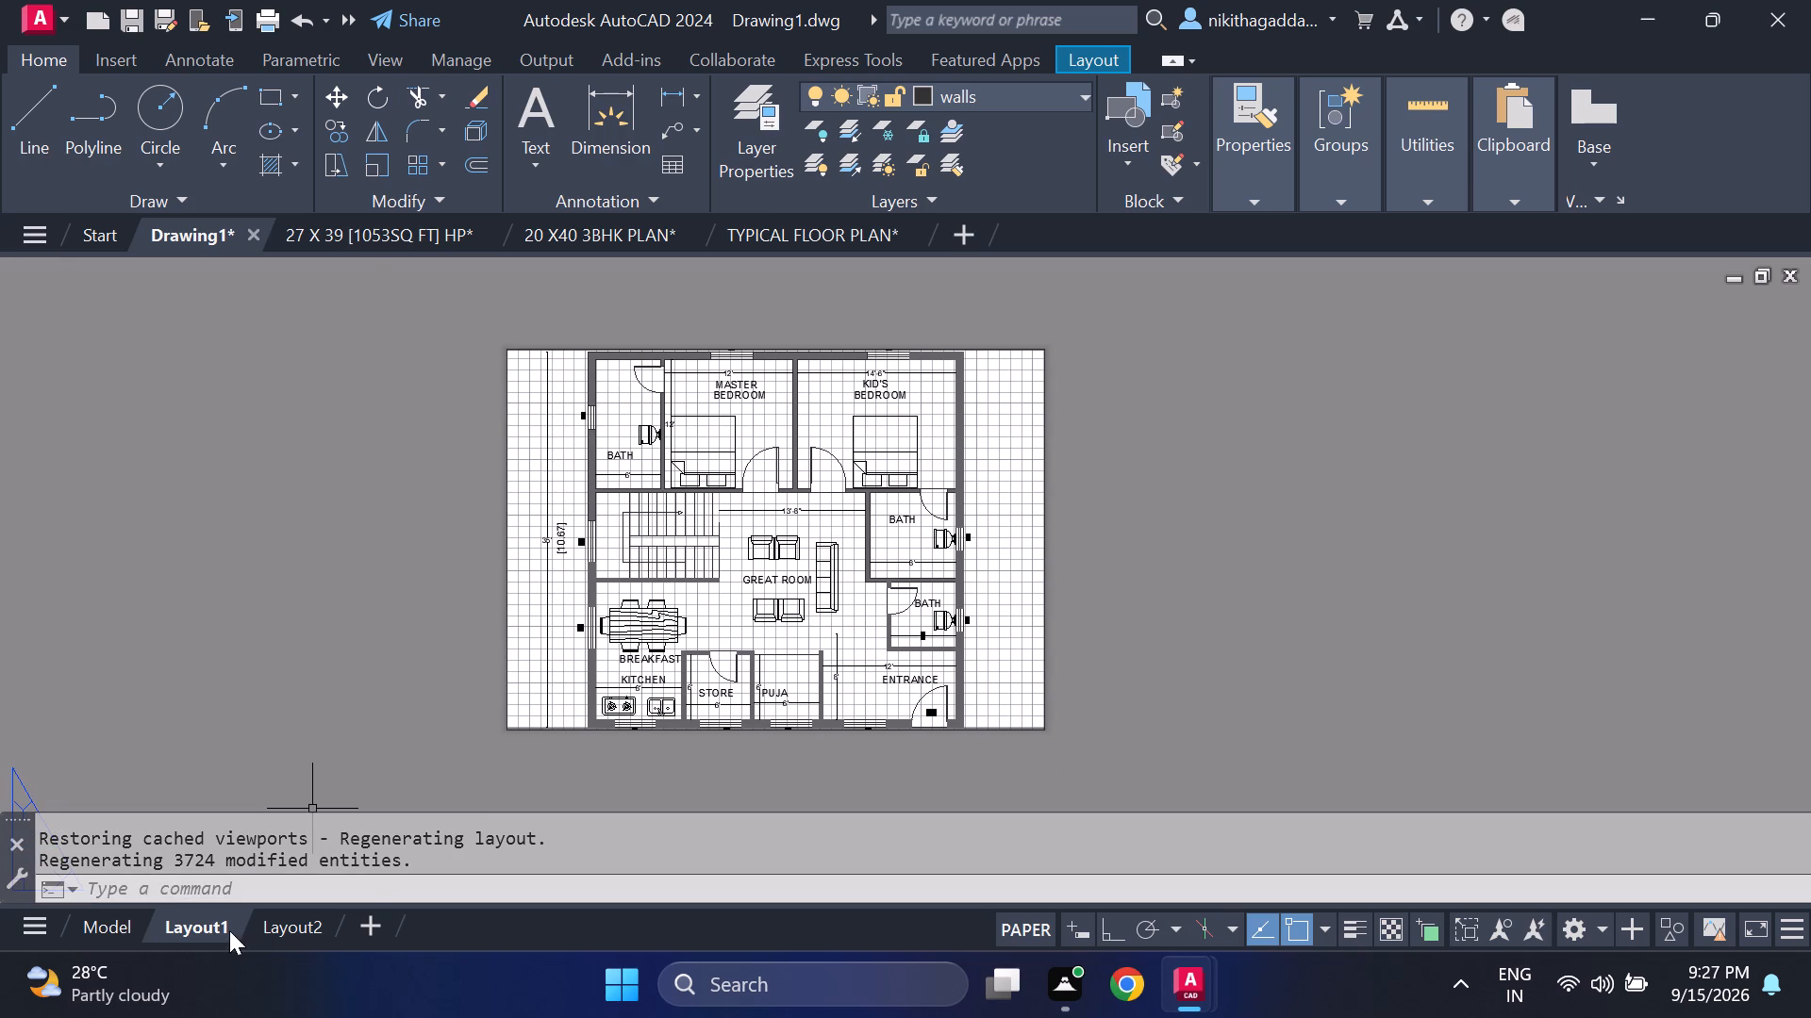
pyautogui.rightClick(226, 924)
pyautogui.click(372, 548)
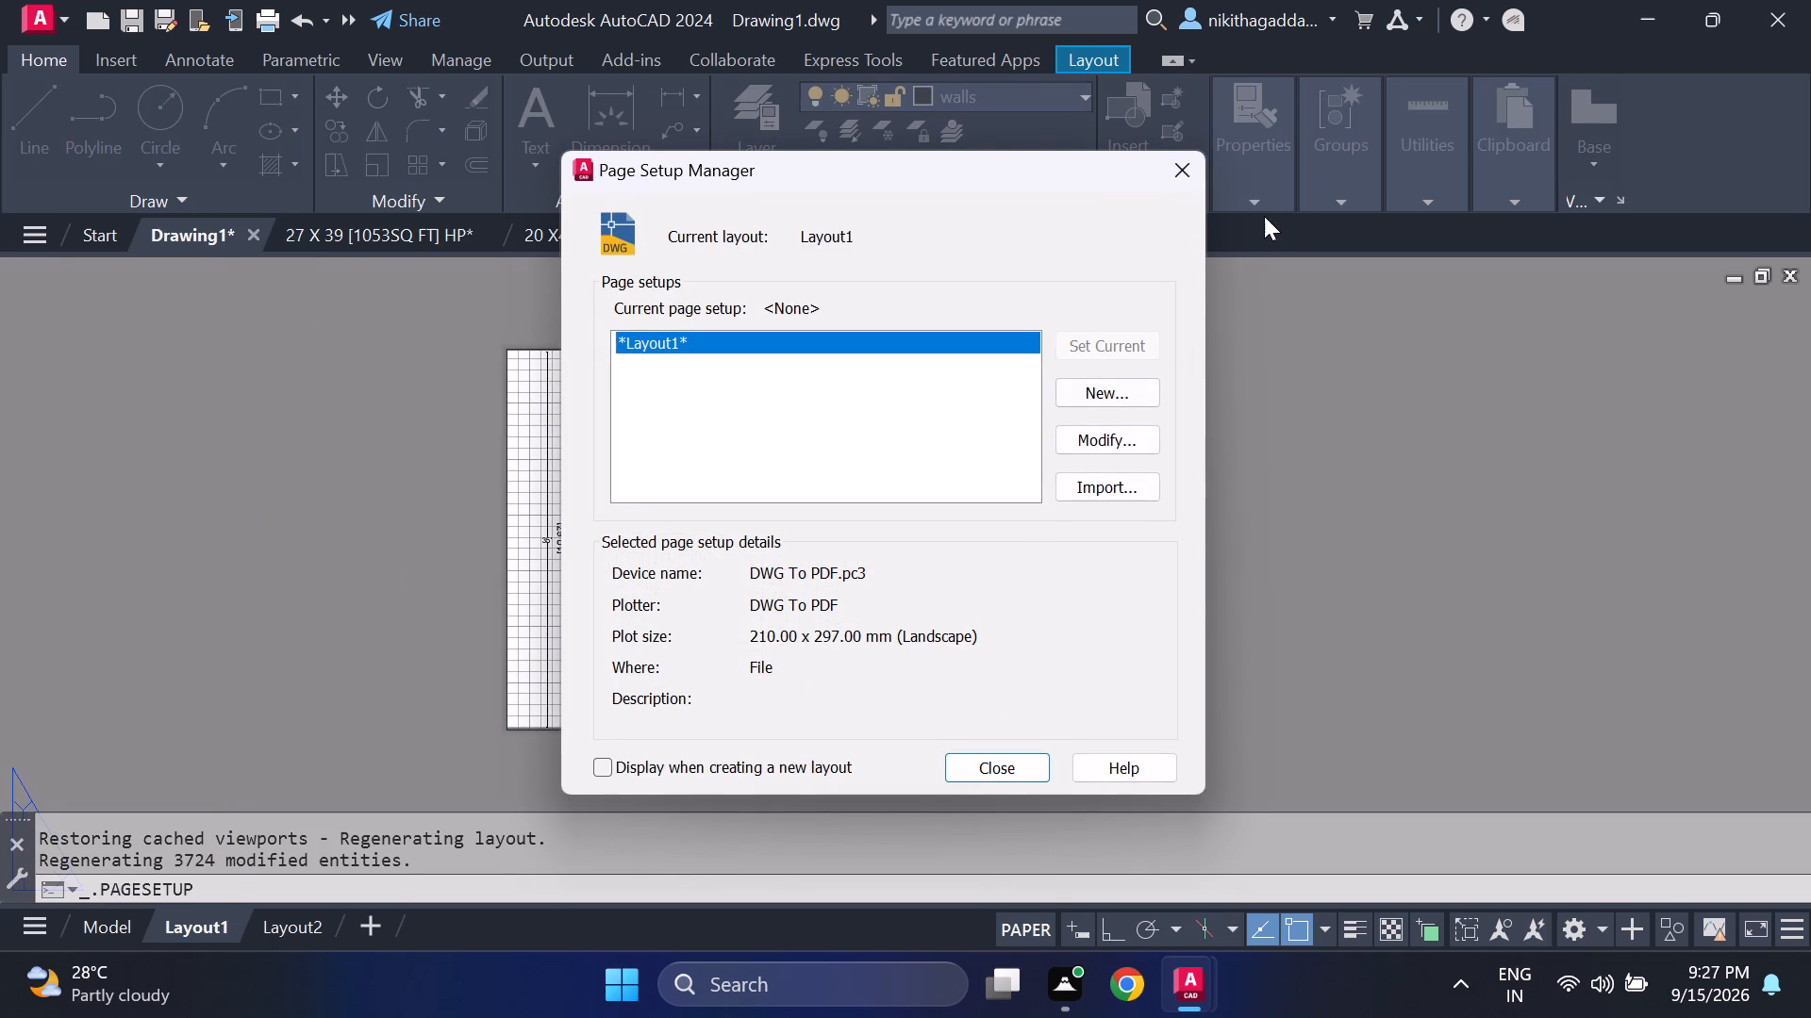
pyautogui.click(1167, 178)
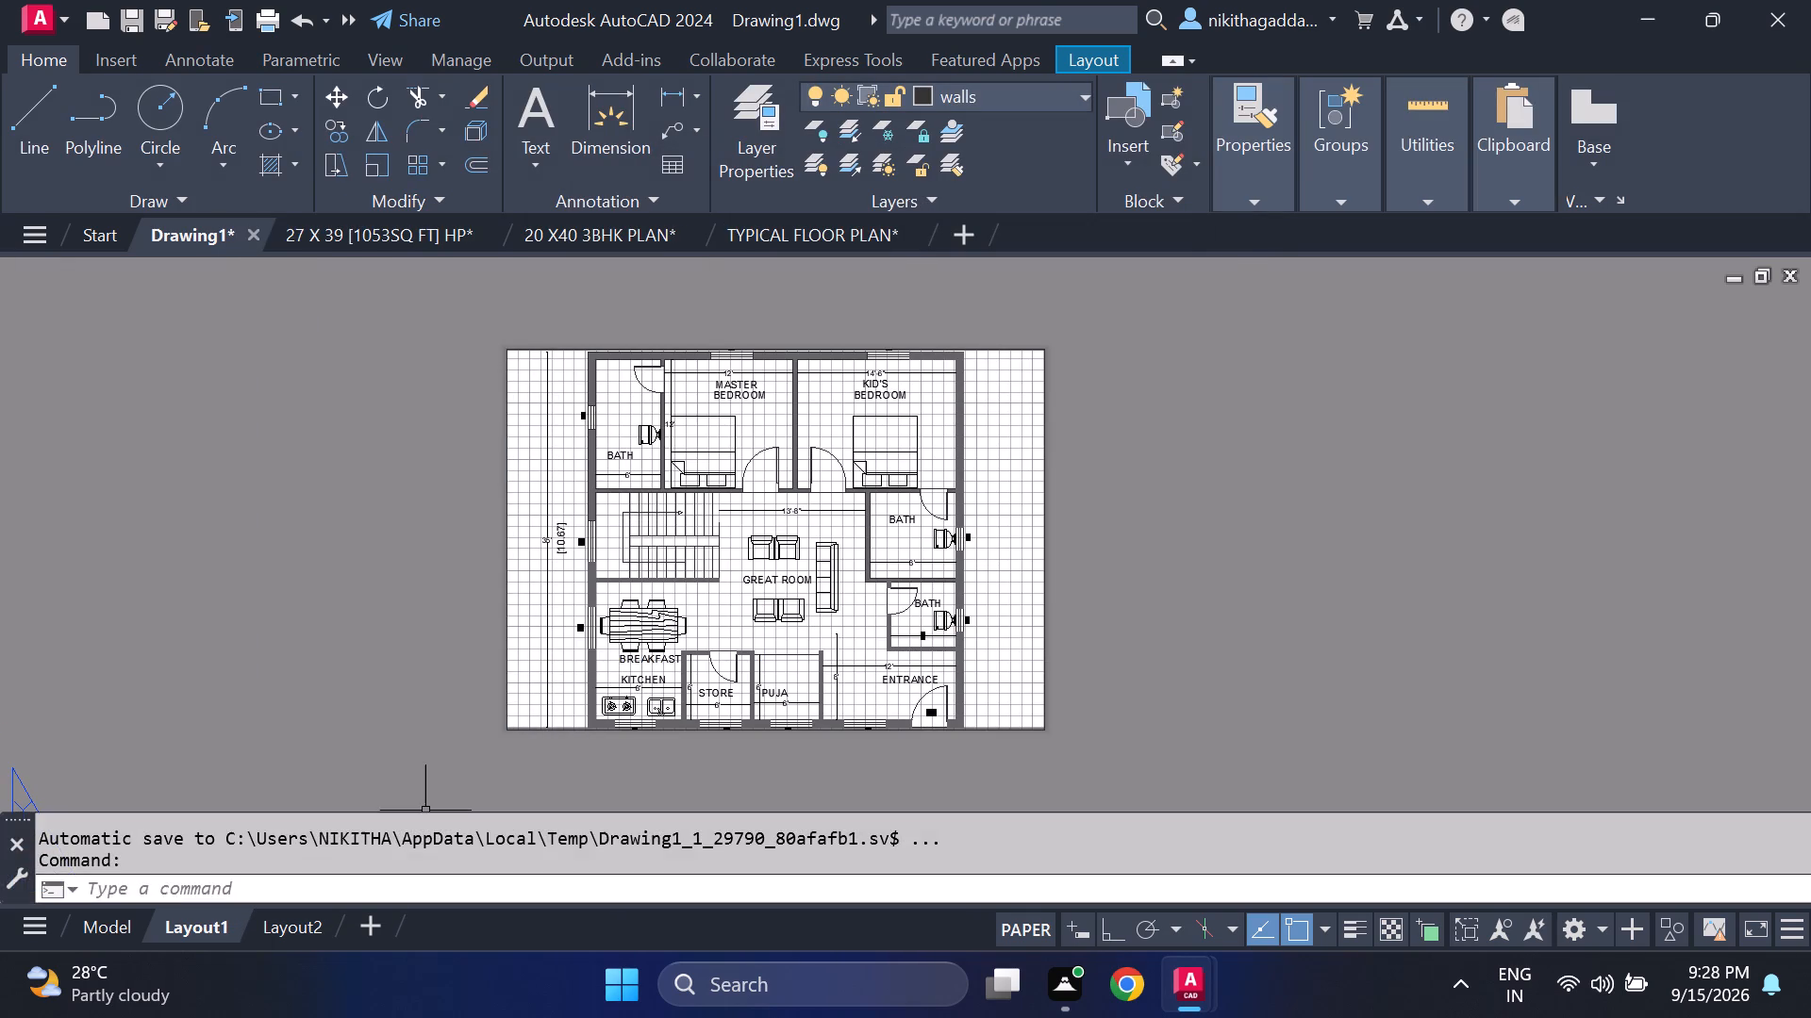
pyautogui.click(109, 926)
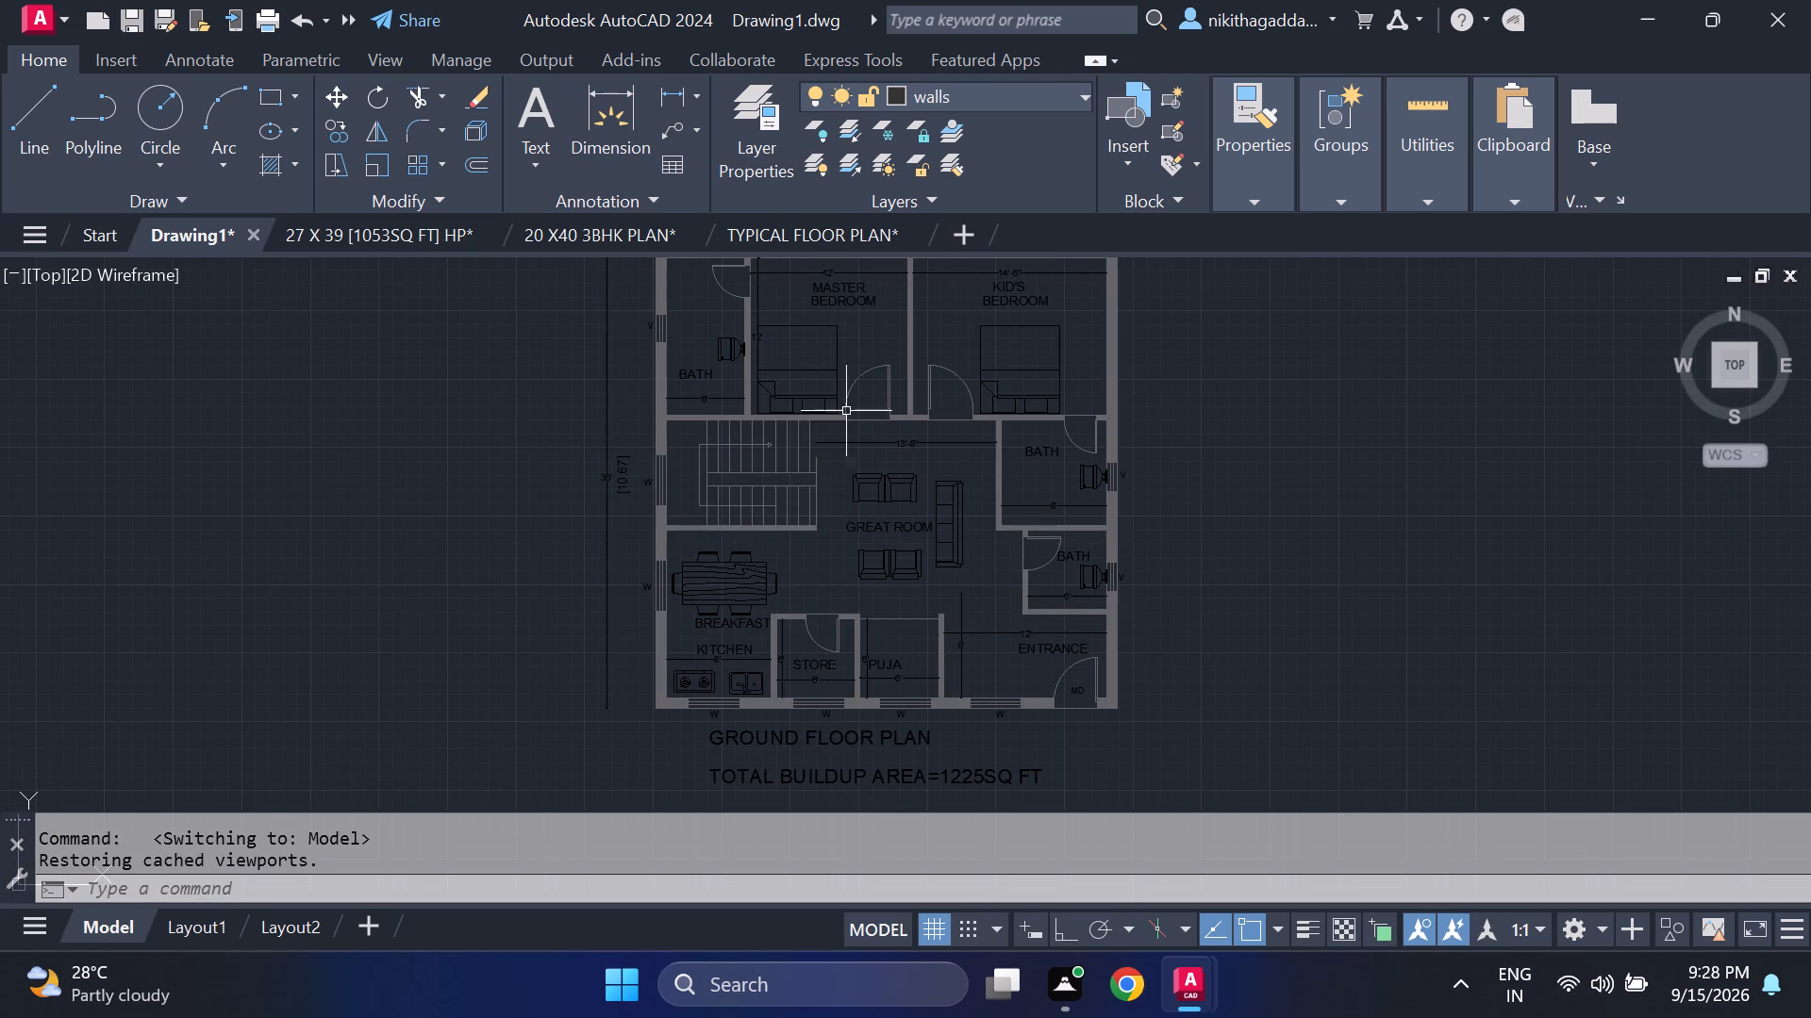
# Query the drawing's log file path with the LOGFILENAME variable.
pyautogui.write('LOGFILENA')
pyautogui.write('ME')
pyautogui.press('Return')
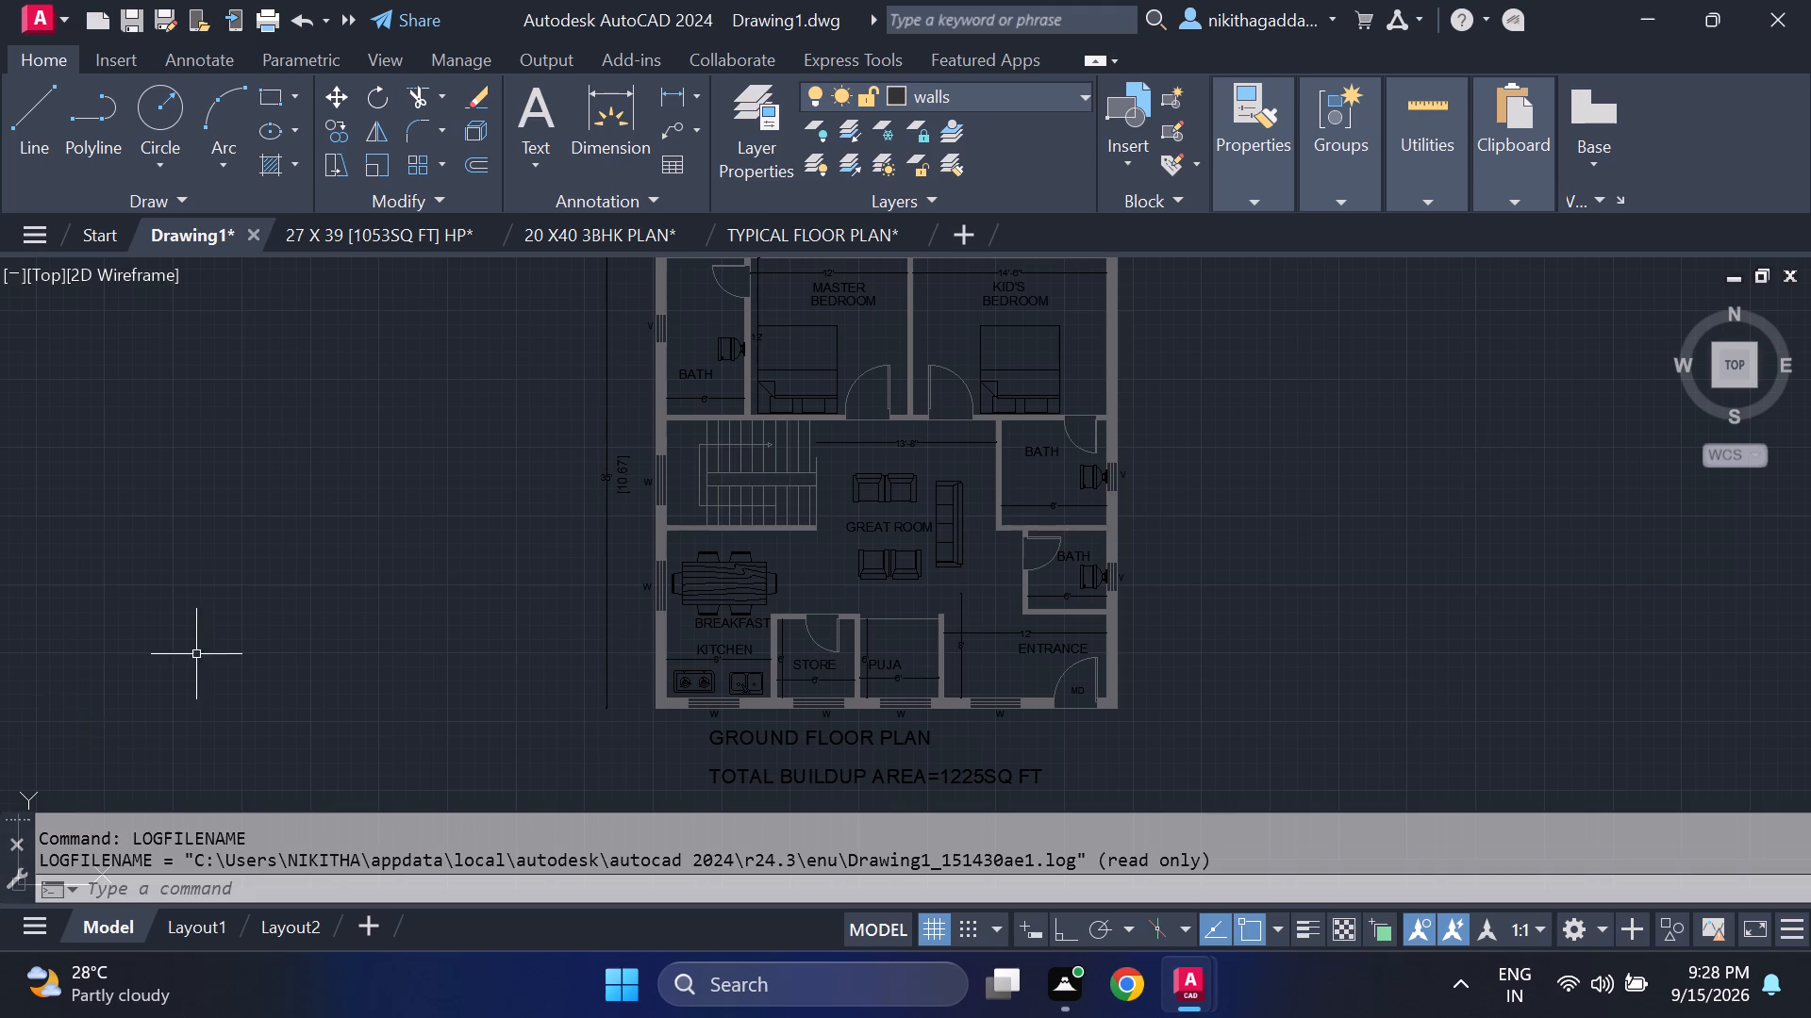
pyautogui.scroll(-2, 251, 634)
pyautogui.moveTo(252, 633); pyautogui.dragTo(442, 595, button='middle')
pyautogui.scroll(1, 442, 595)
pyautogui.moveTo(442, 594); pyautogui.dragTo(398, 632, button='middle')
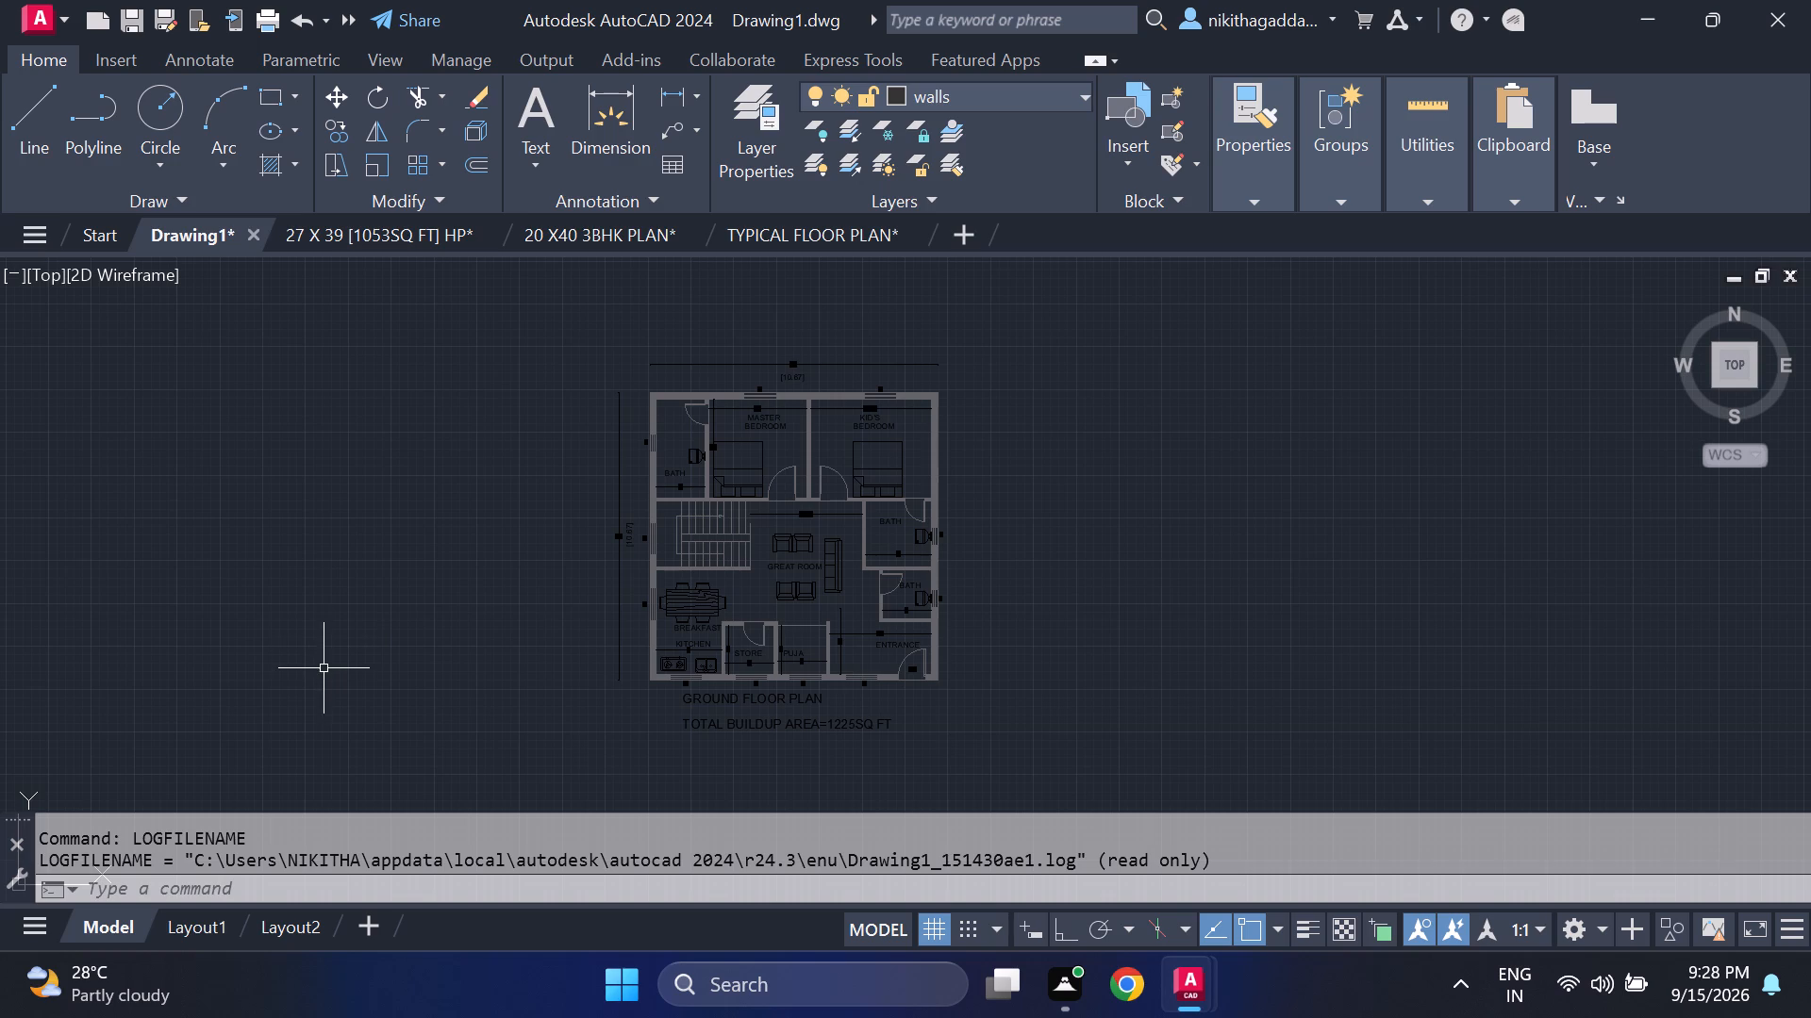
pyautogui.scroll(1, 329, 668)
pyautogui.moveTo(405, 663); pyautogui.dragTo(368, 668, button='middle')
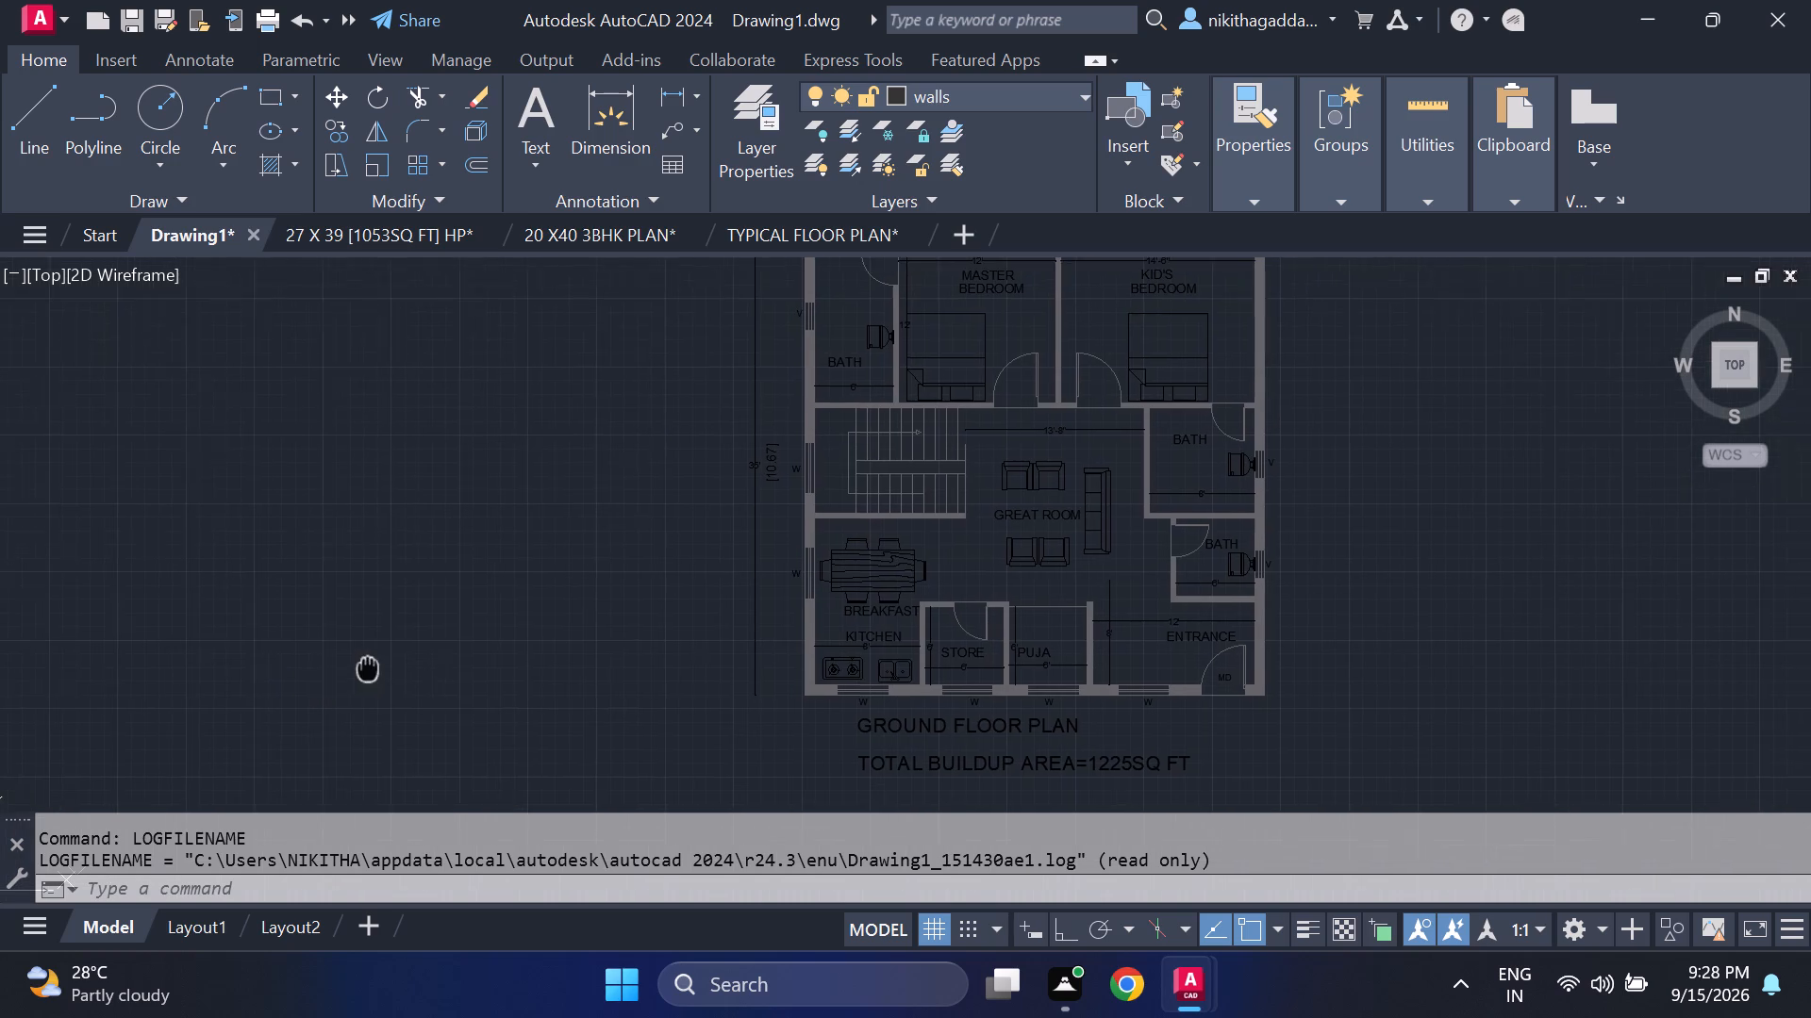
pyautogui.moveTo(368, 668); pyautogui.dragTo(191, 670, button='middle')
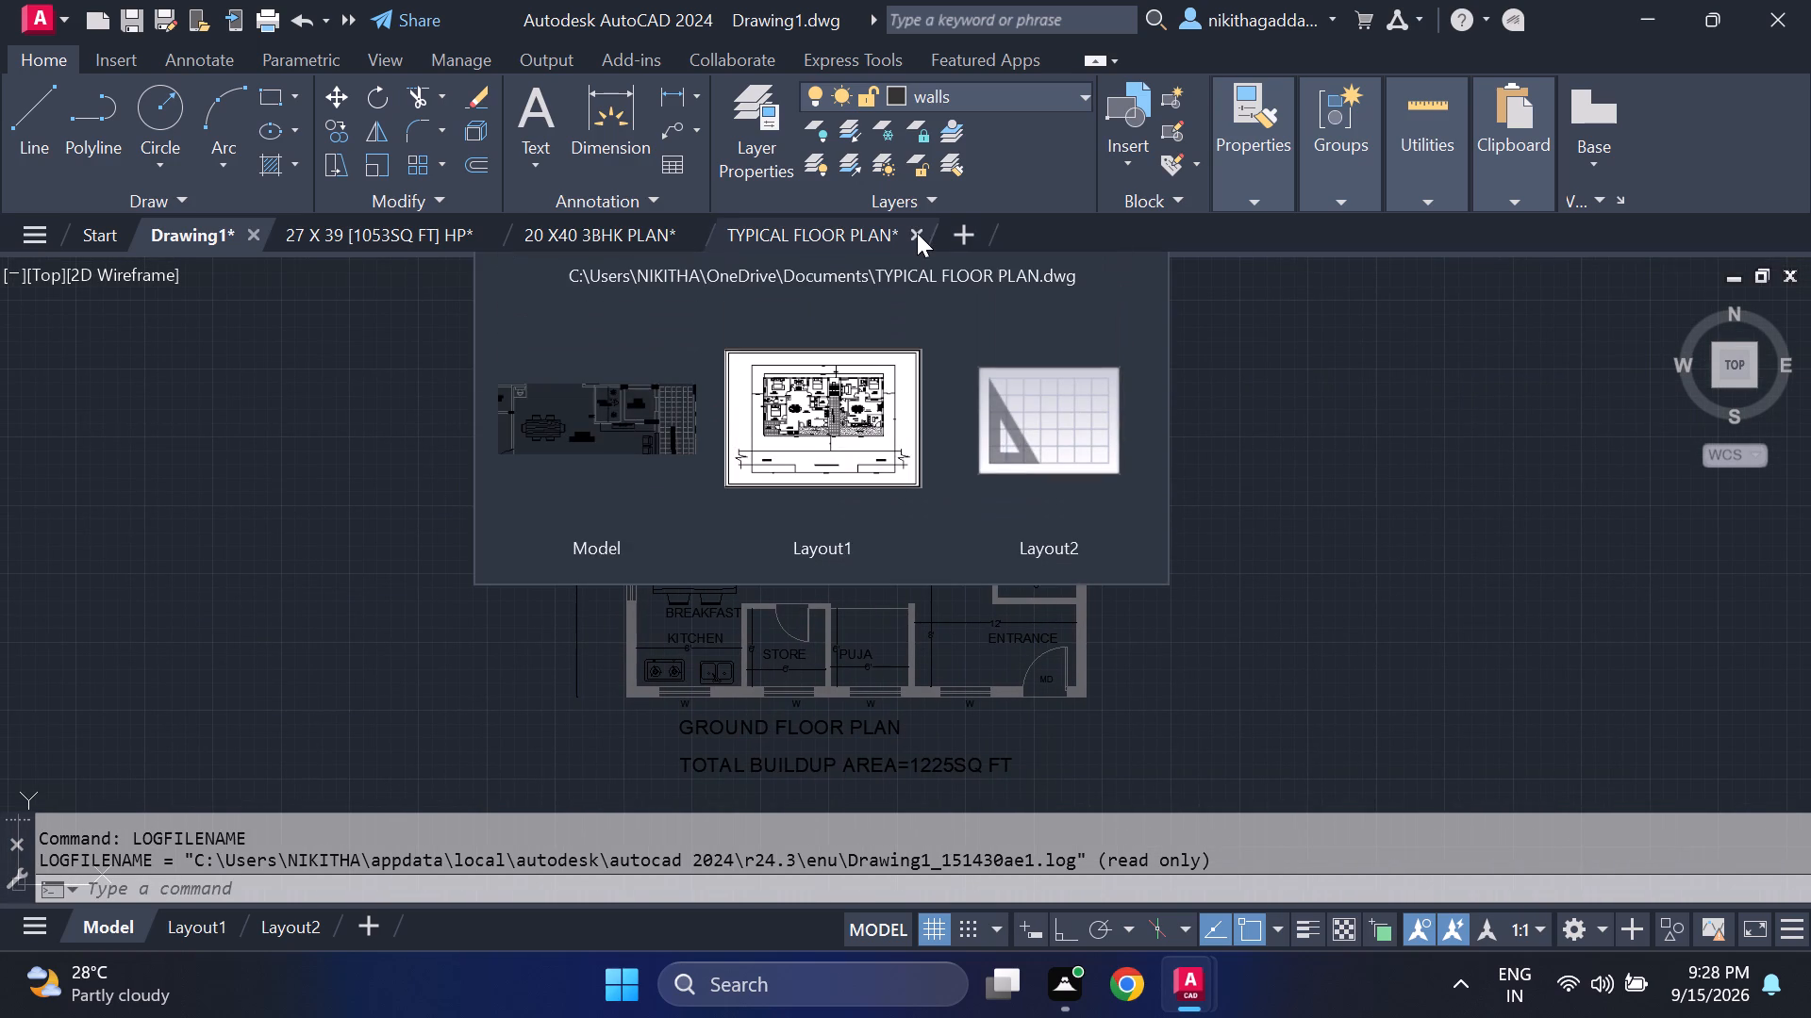
# Close the TYPICAL FLOOR PLAN drawing.
pyautogui.click(917, 233)
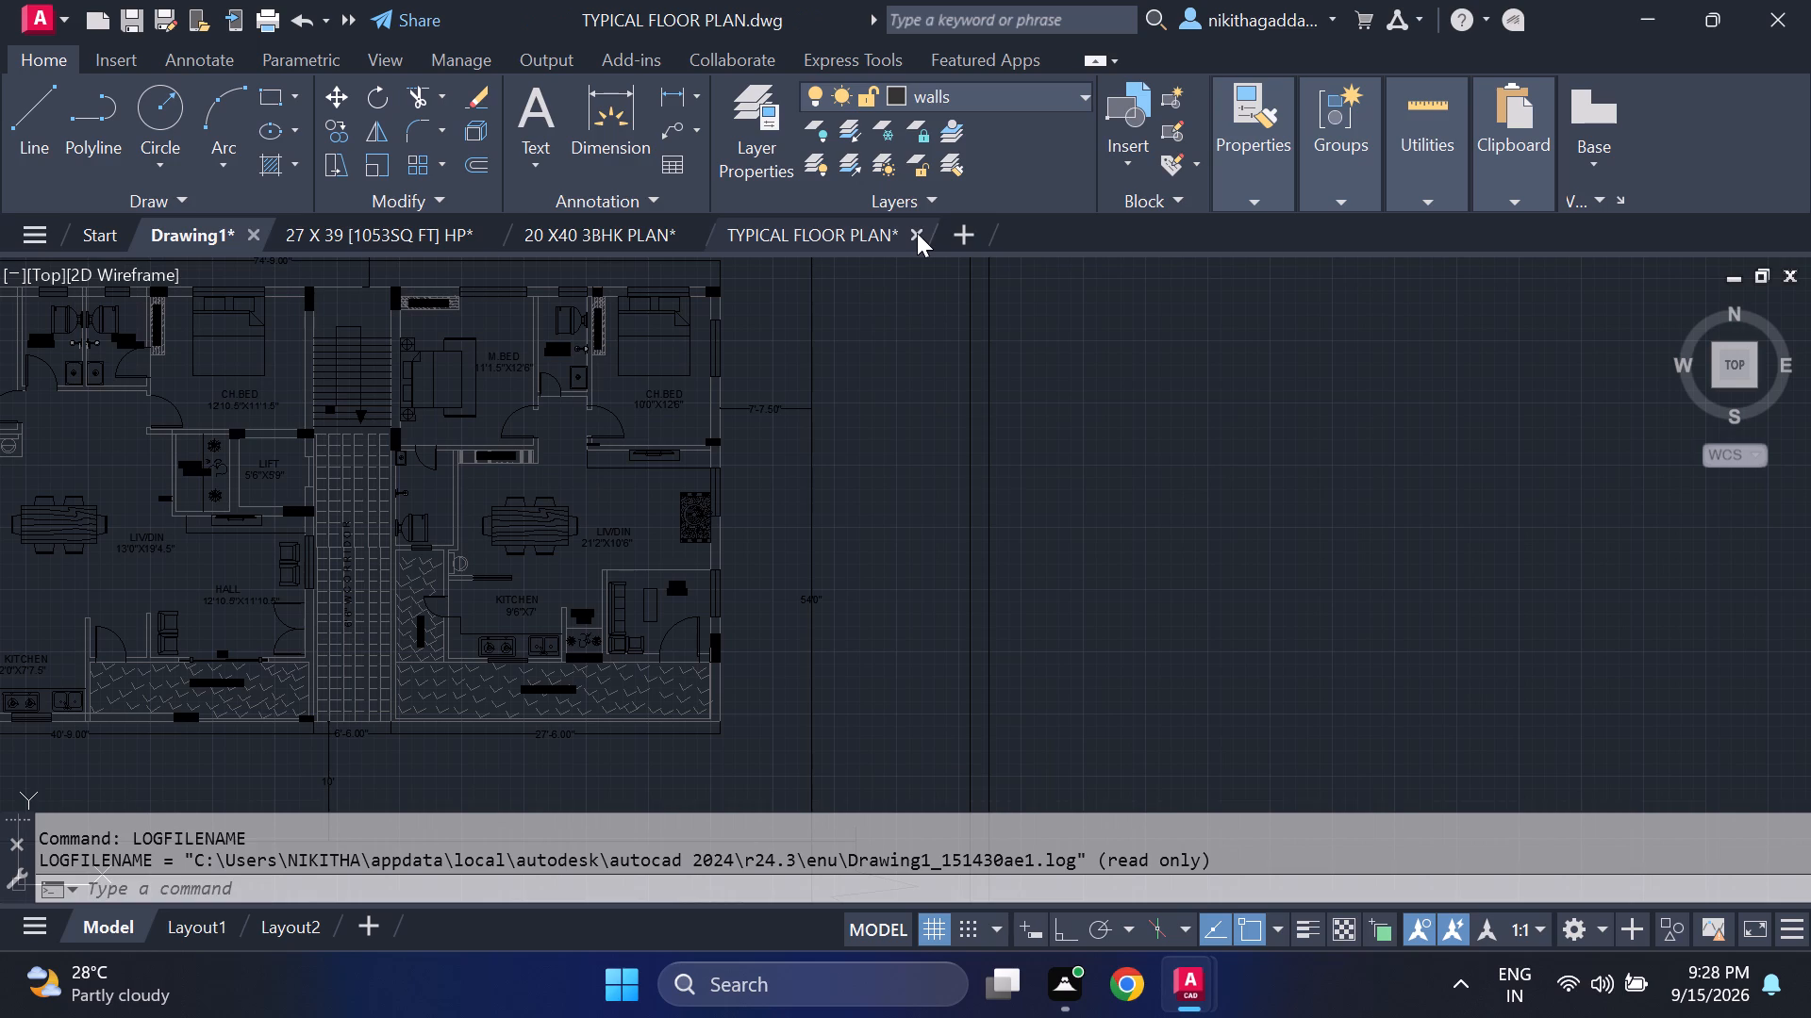
pyautogui.click(893, 557)
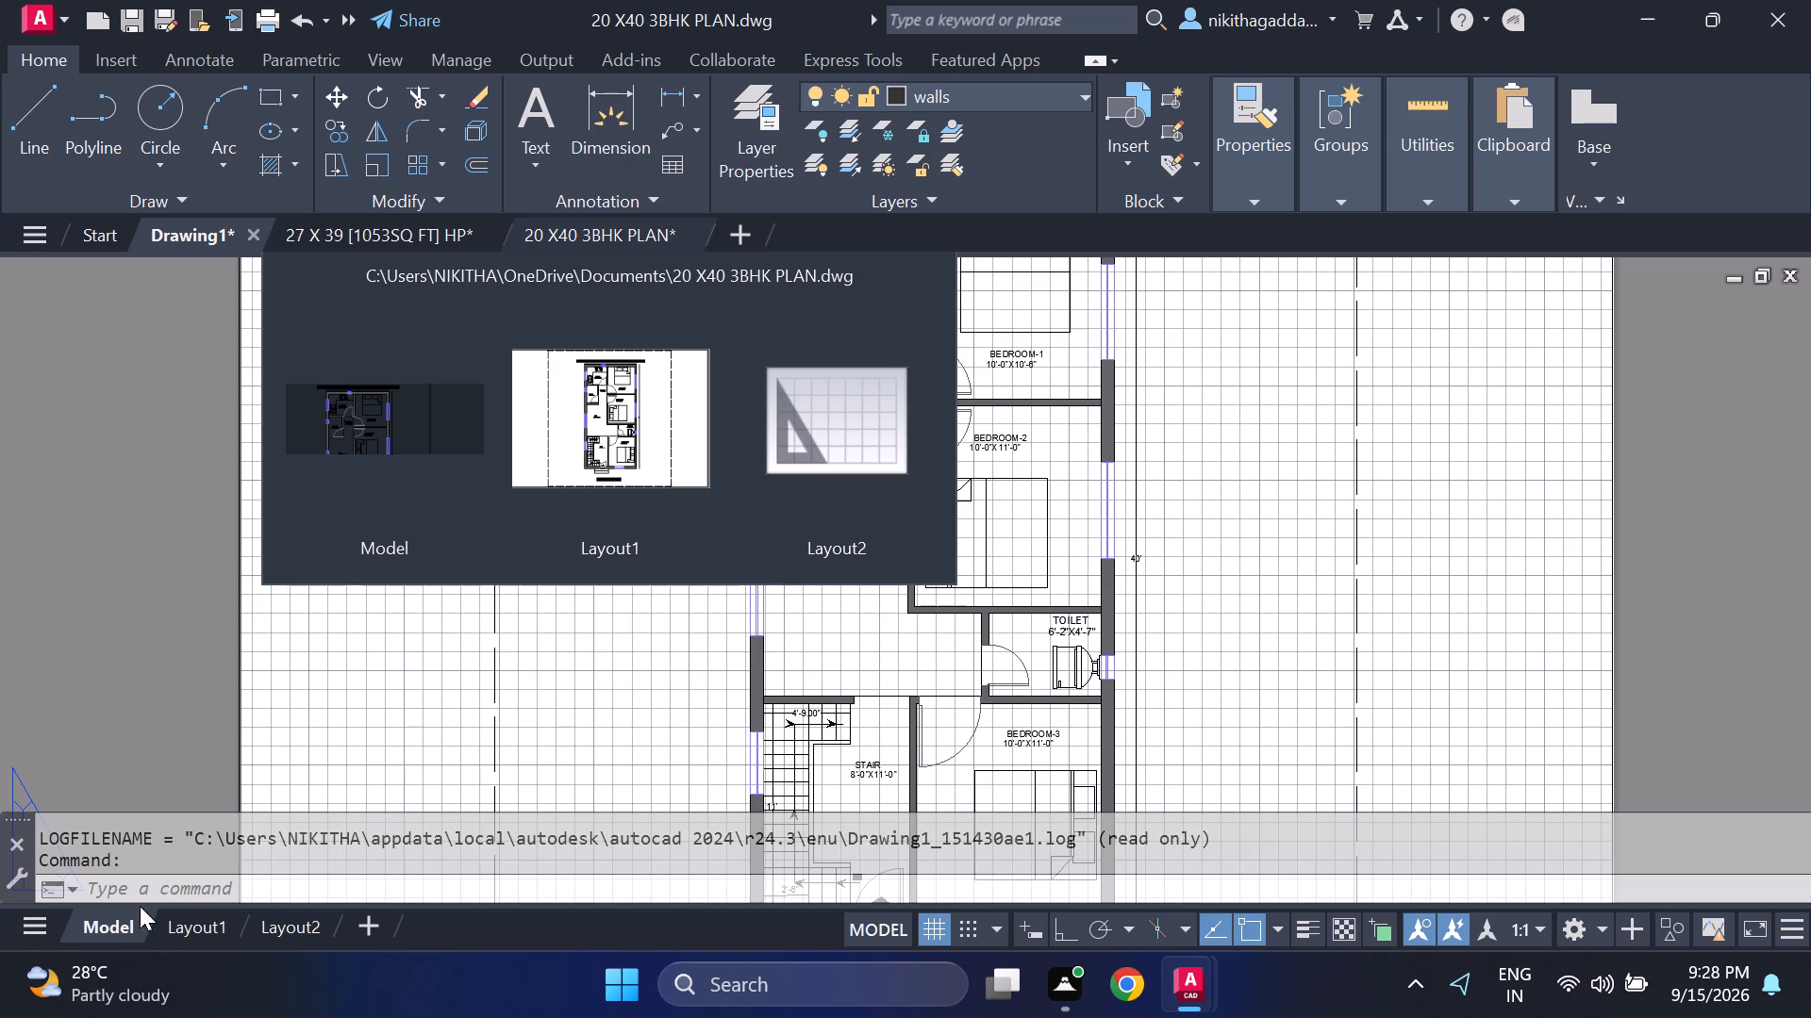
# Close the 20 X40 3BHK PLAN and 27 X 39 [1053SQ FT] HP drawings without saving their changes.
pyautogui.click(104, 925)
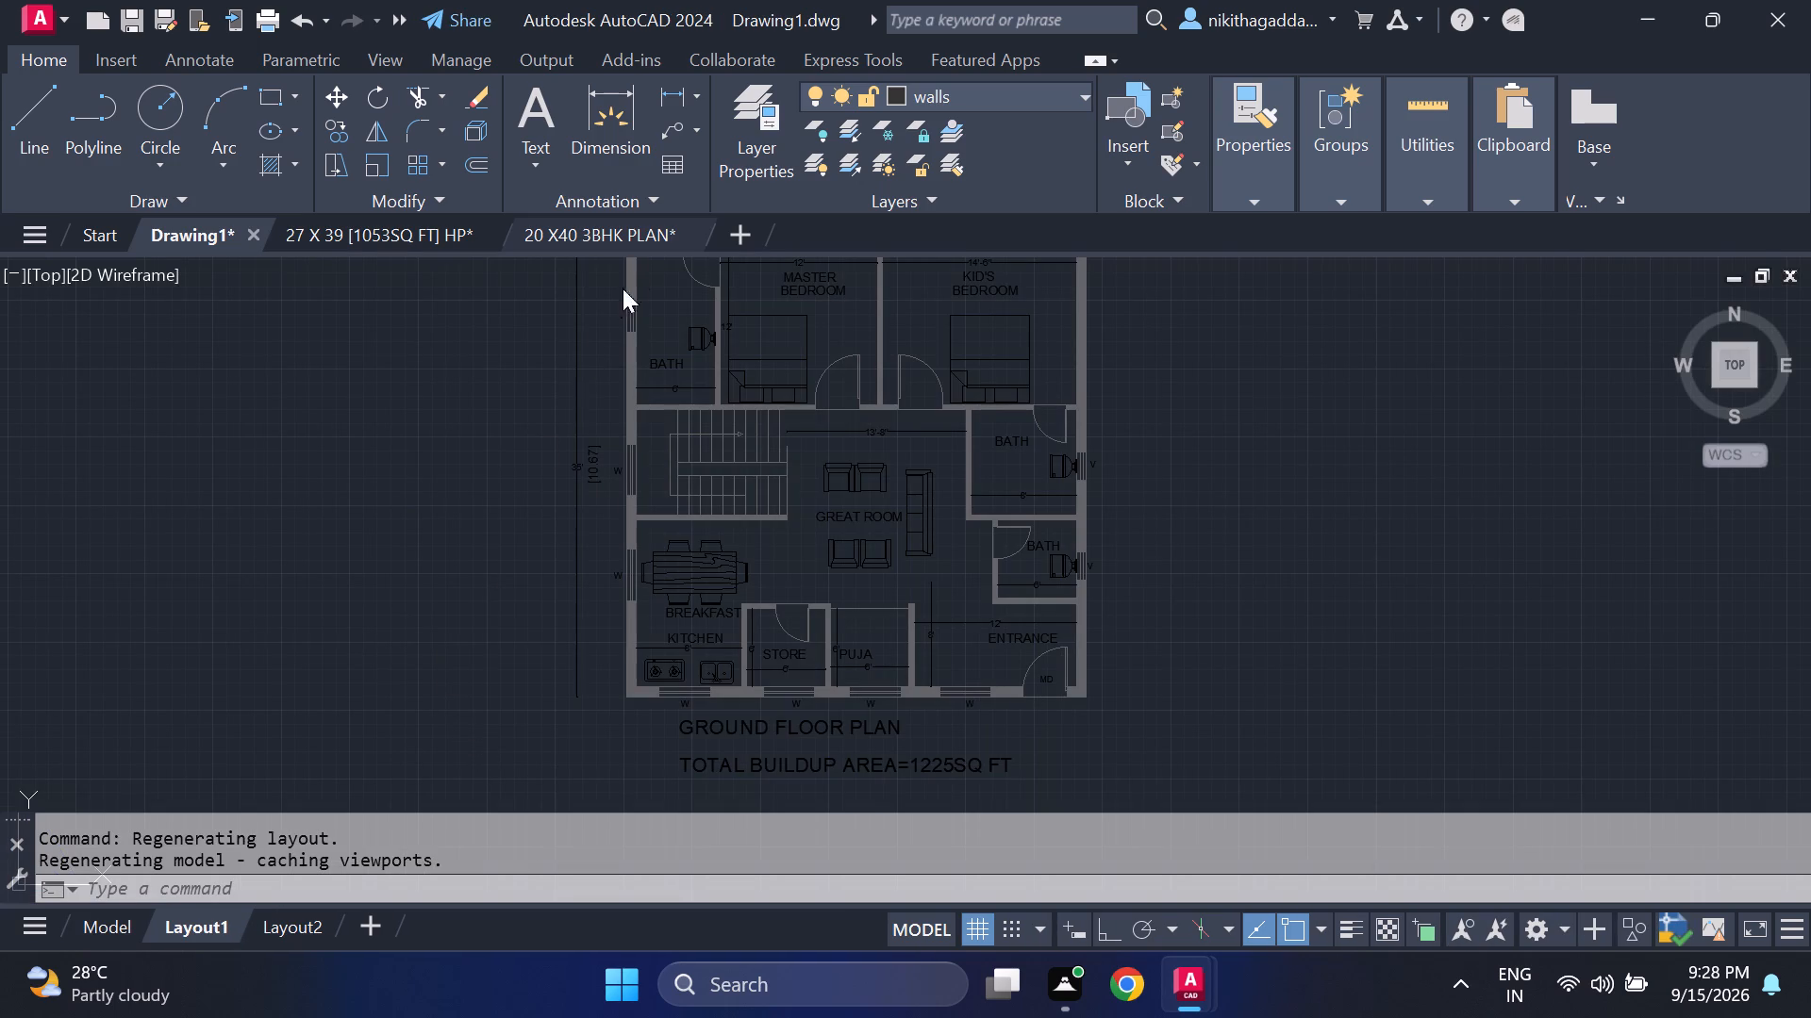
pyautogui.click(690, 229)
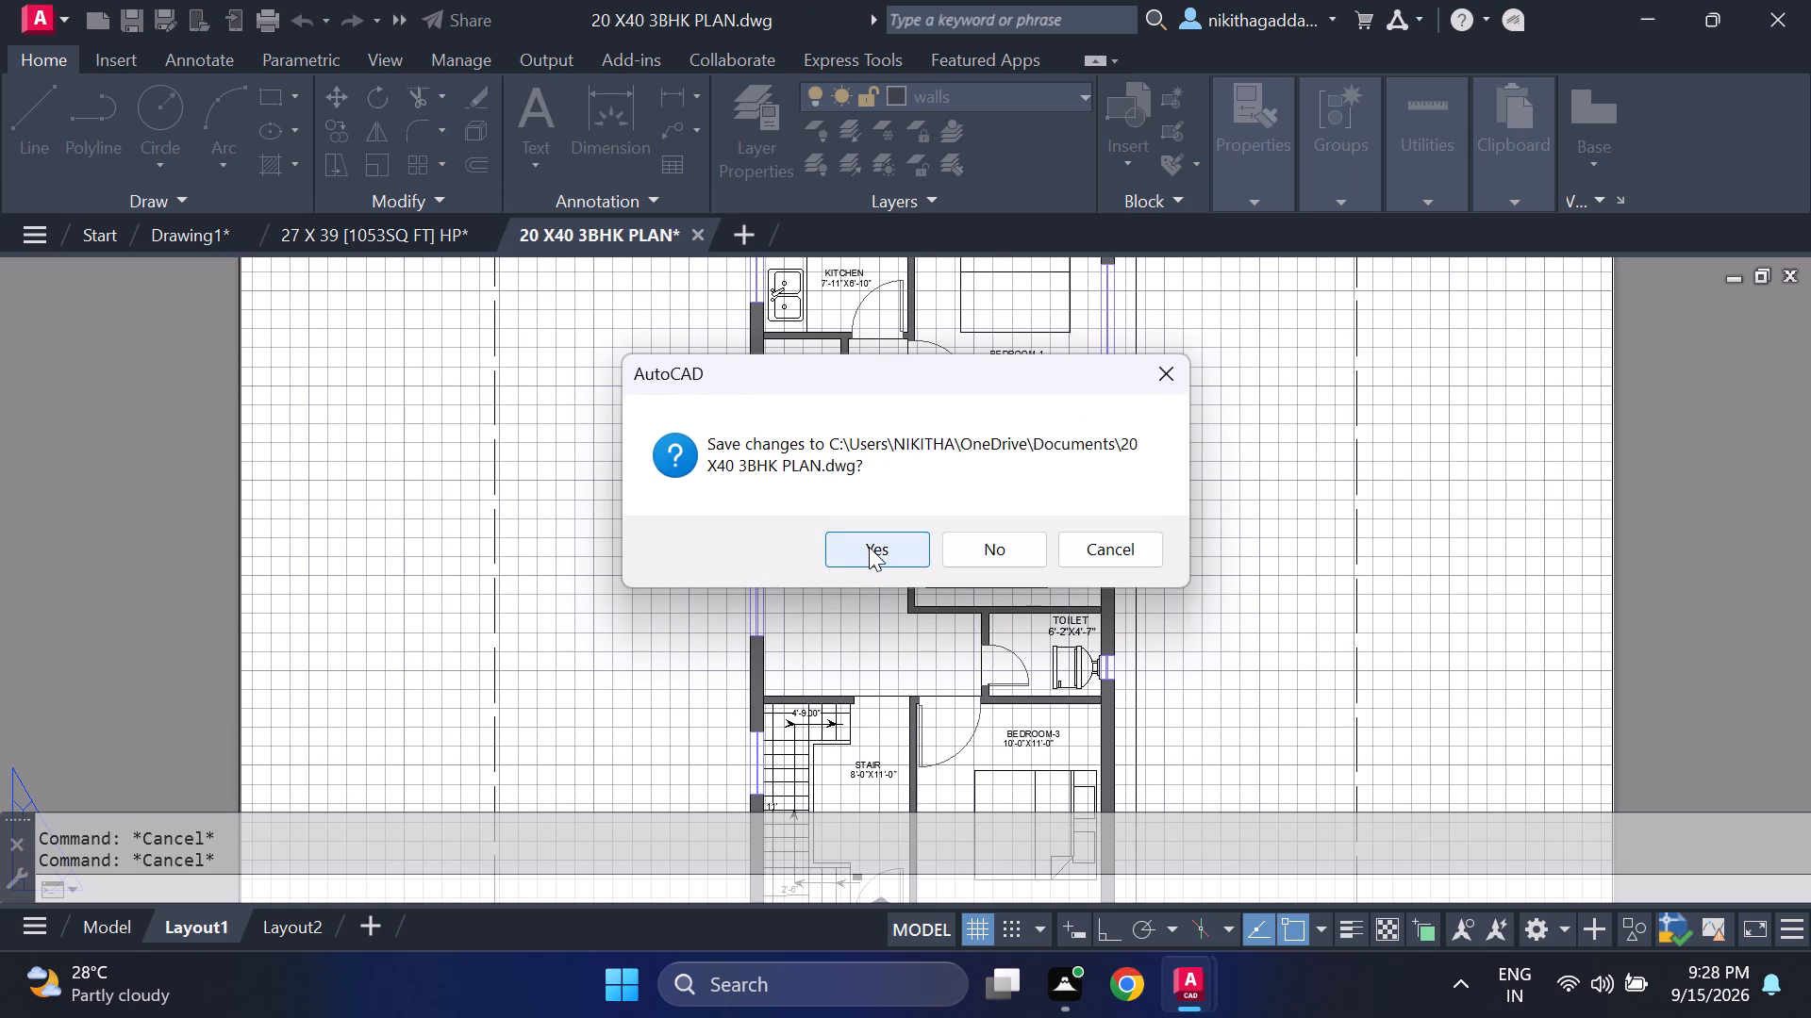
pyautogui.click(955, 541)
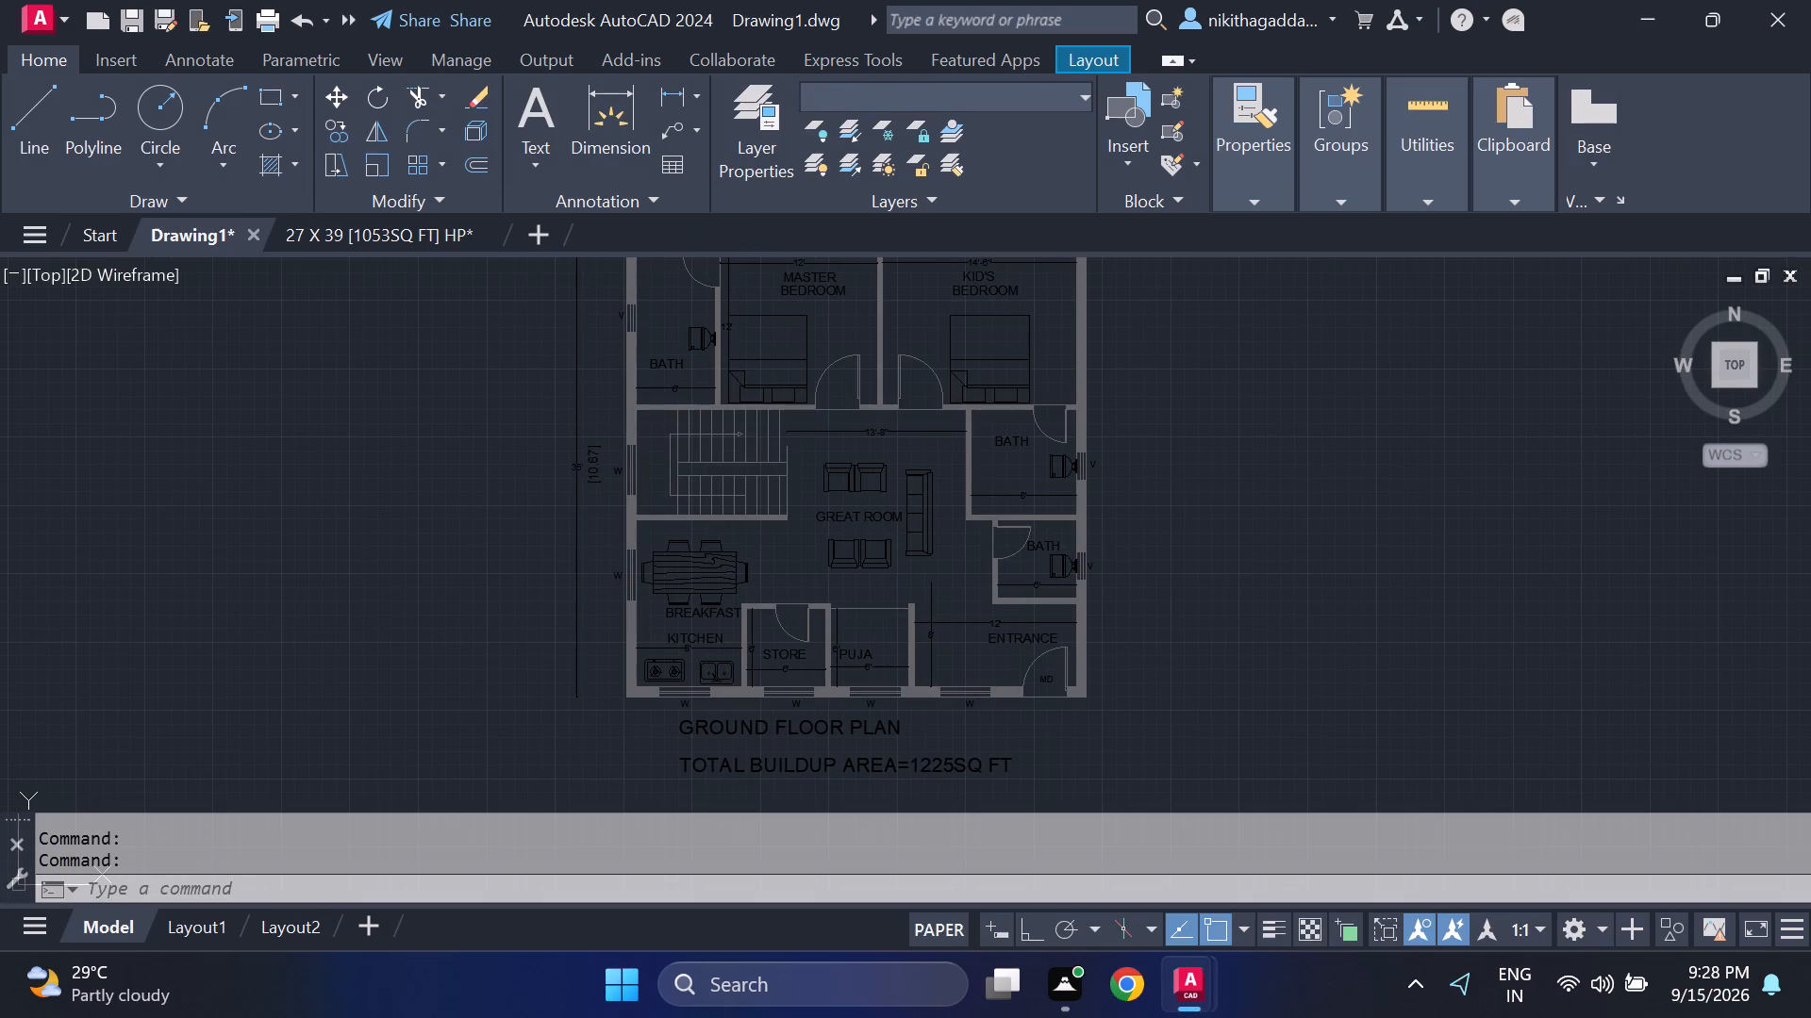
pyautogui.click(488, 229)
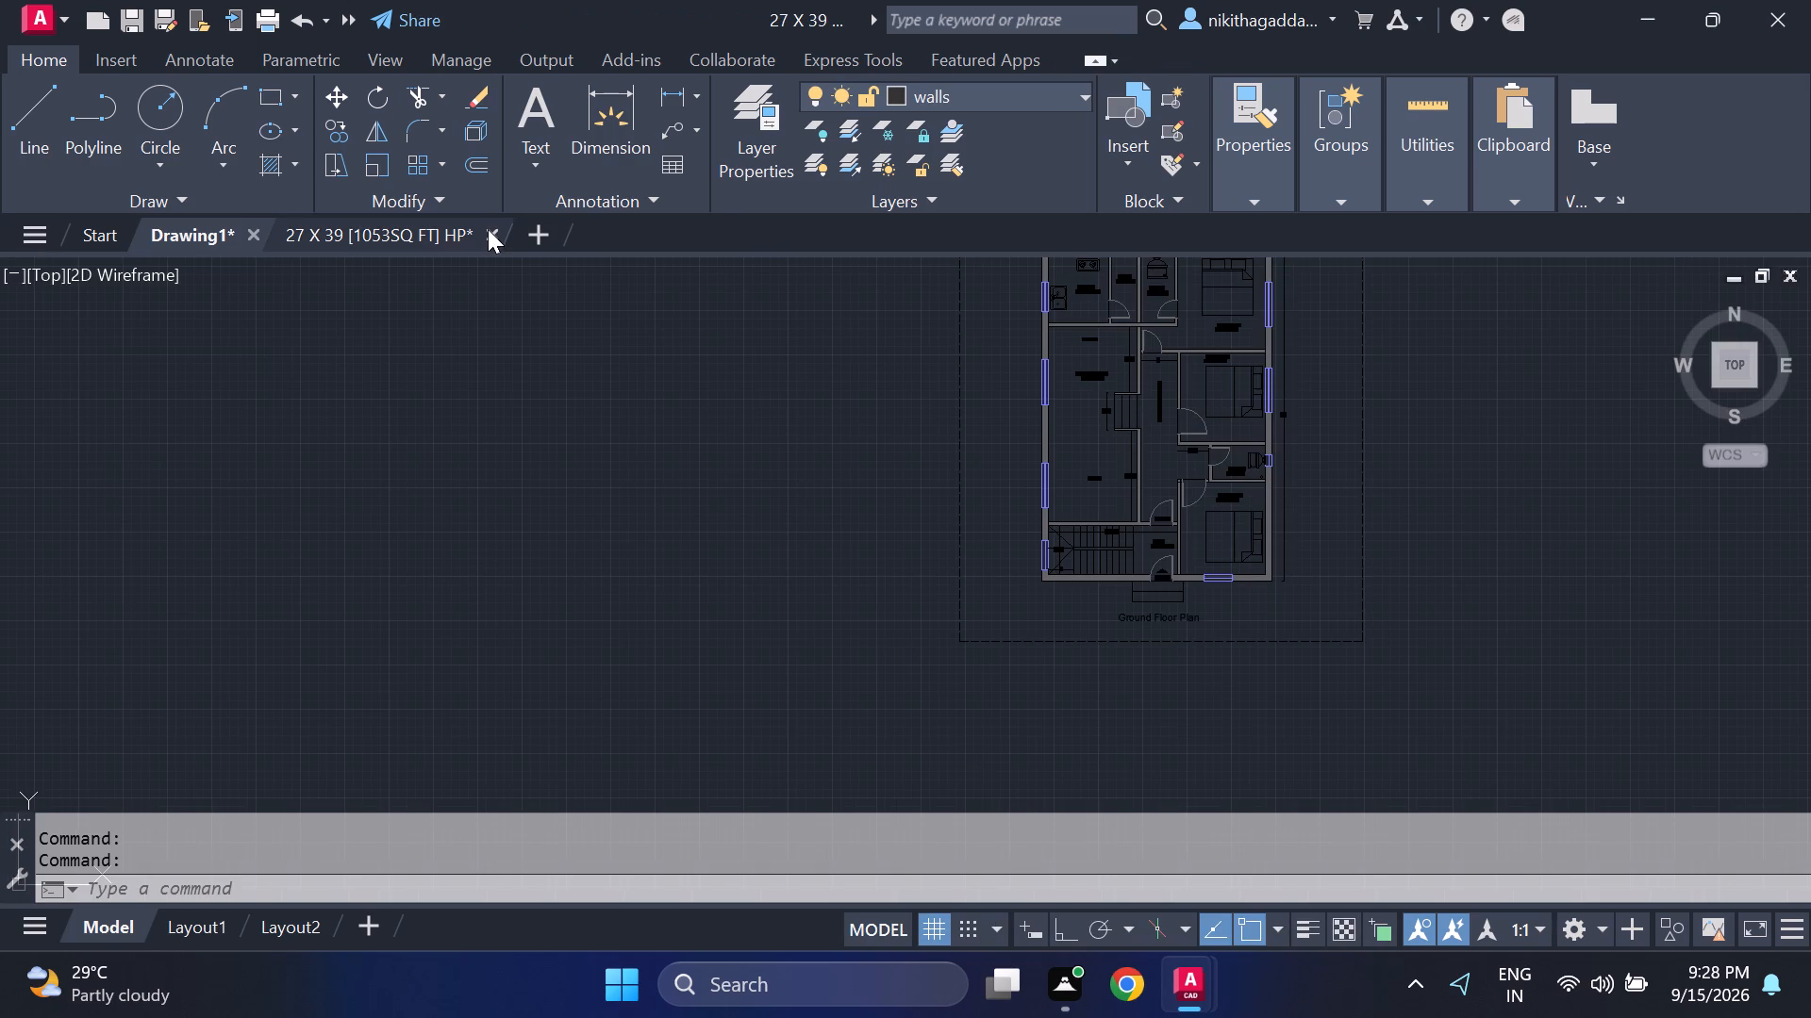
pyautogui.scroll(-2, 592, 421)
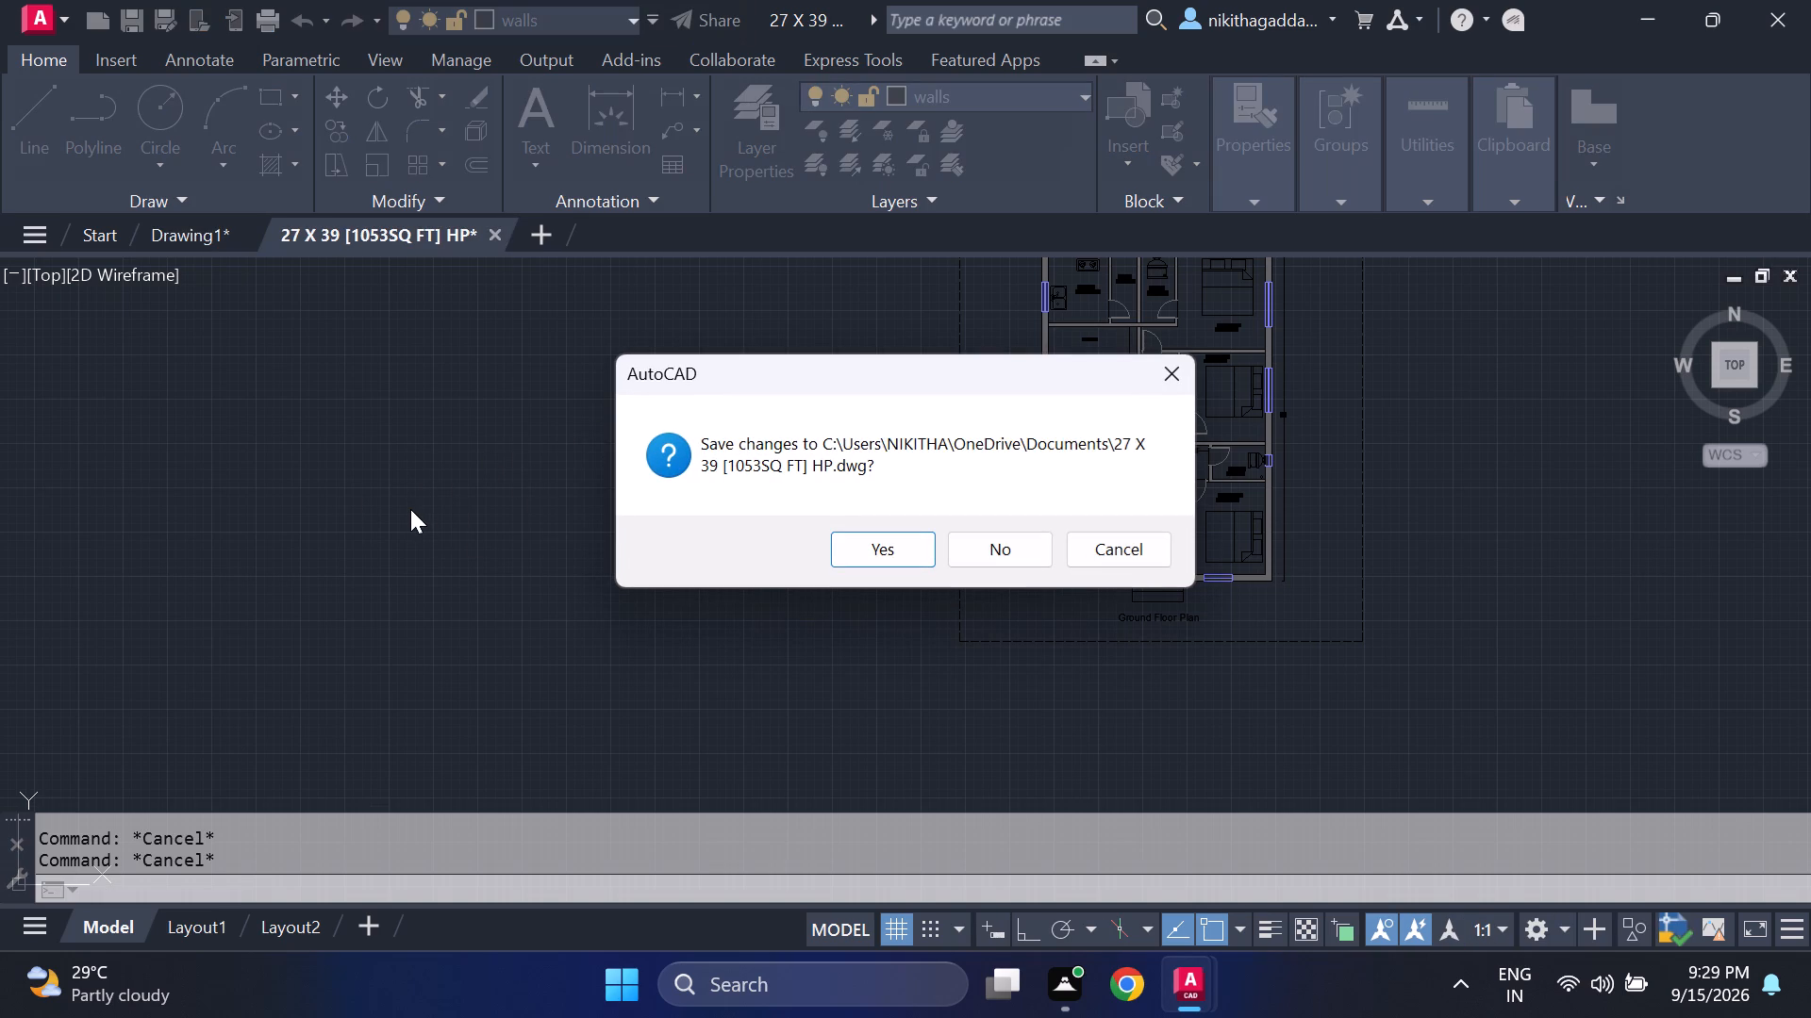
pyautogui.click(984, 542)
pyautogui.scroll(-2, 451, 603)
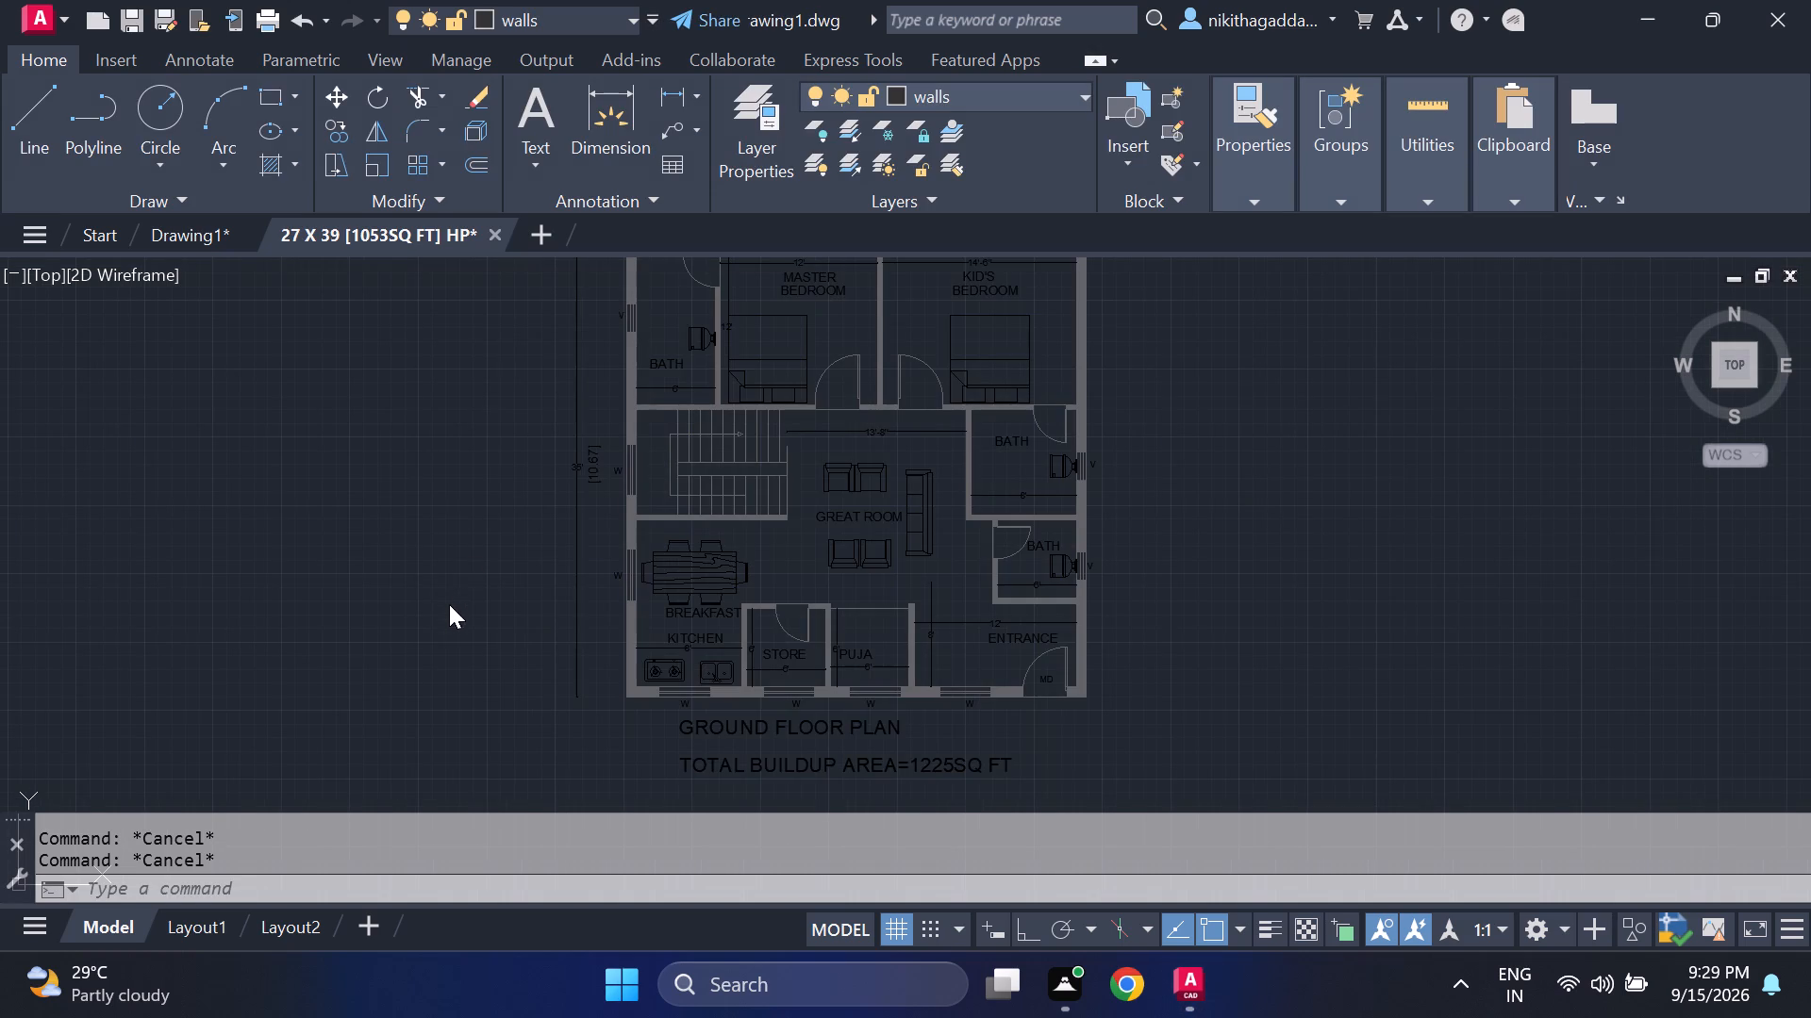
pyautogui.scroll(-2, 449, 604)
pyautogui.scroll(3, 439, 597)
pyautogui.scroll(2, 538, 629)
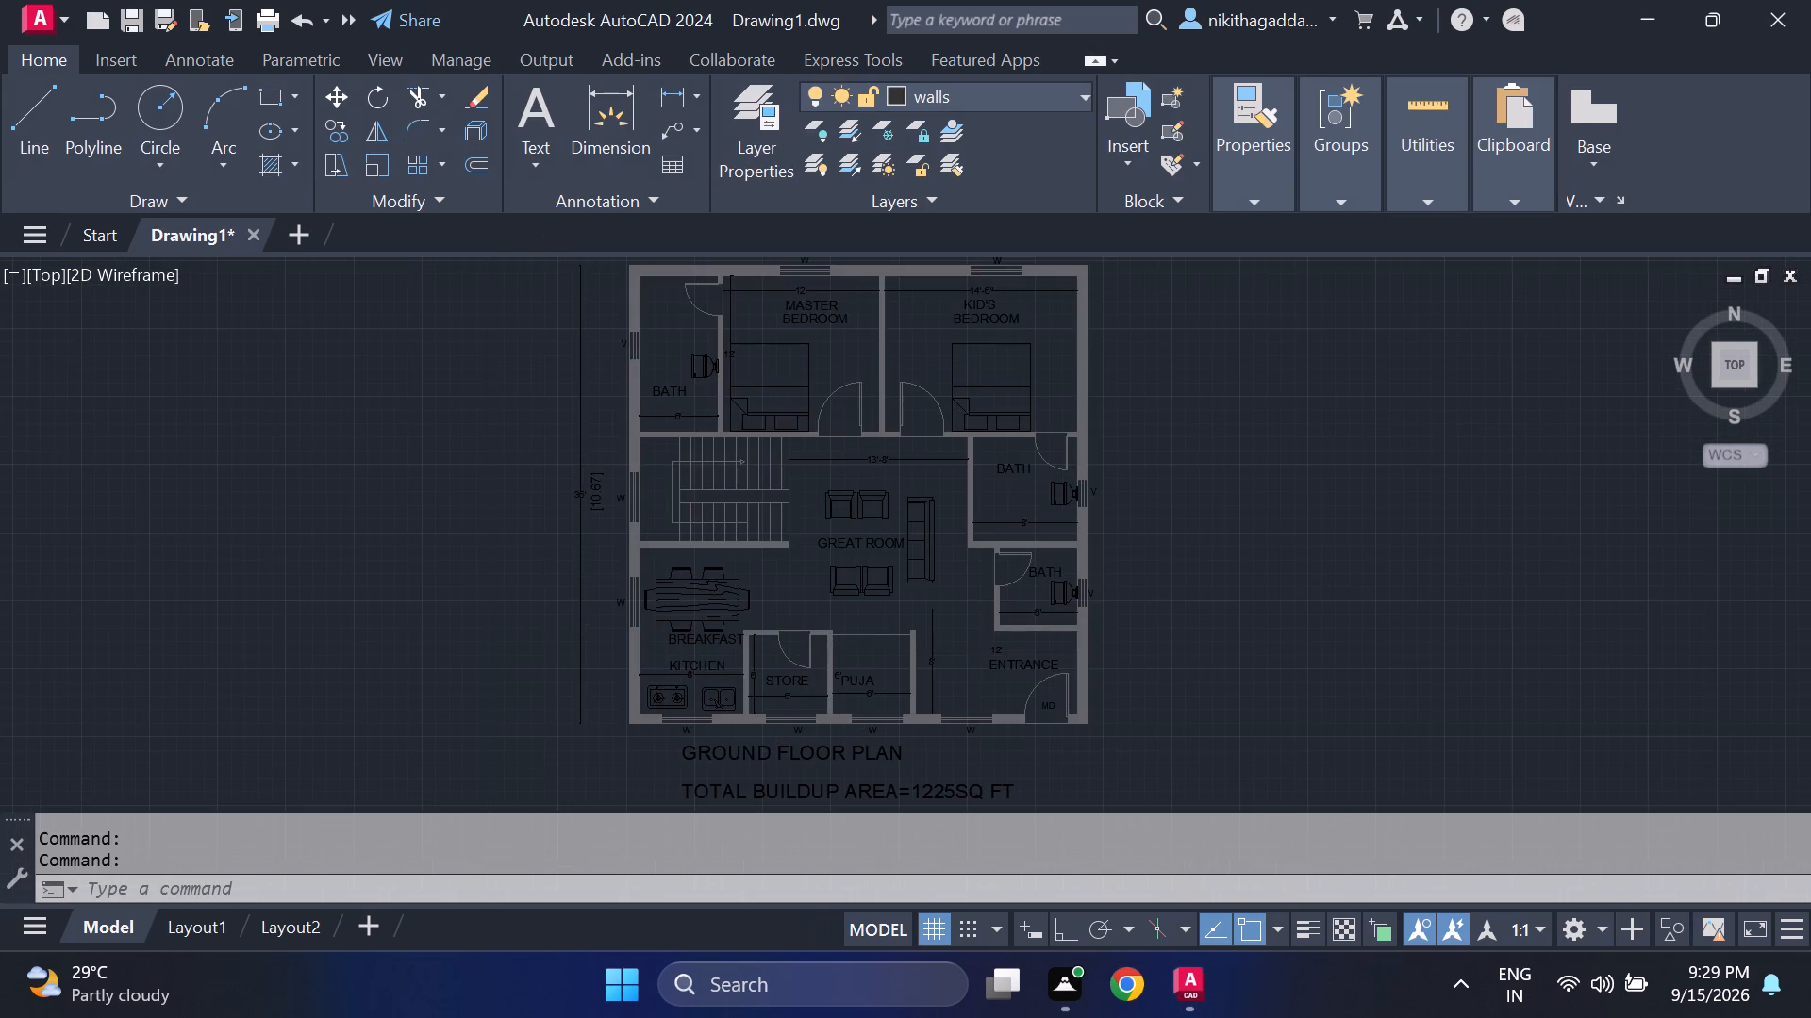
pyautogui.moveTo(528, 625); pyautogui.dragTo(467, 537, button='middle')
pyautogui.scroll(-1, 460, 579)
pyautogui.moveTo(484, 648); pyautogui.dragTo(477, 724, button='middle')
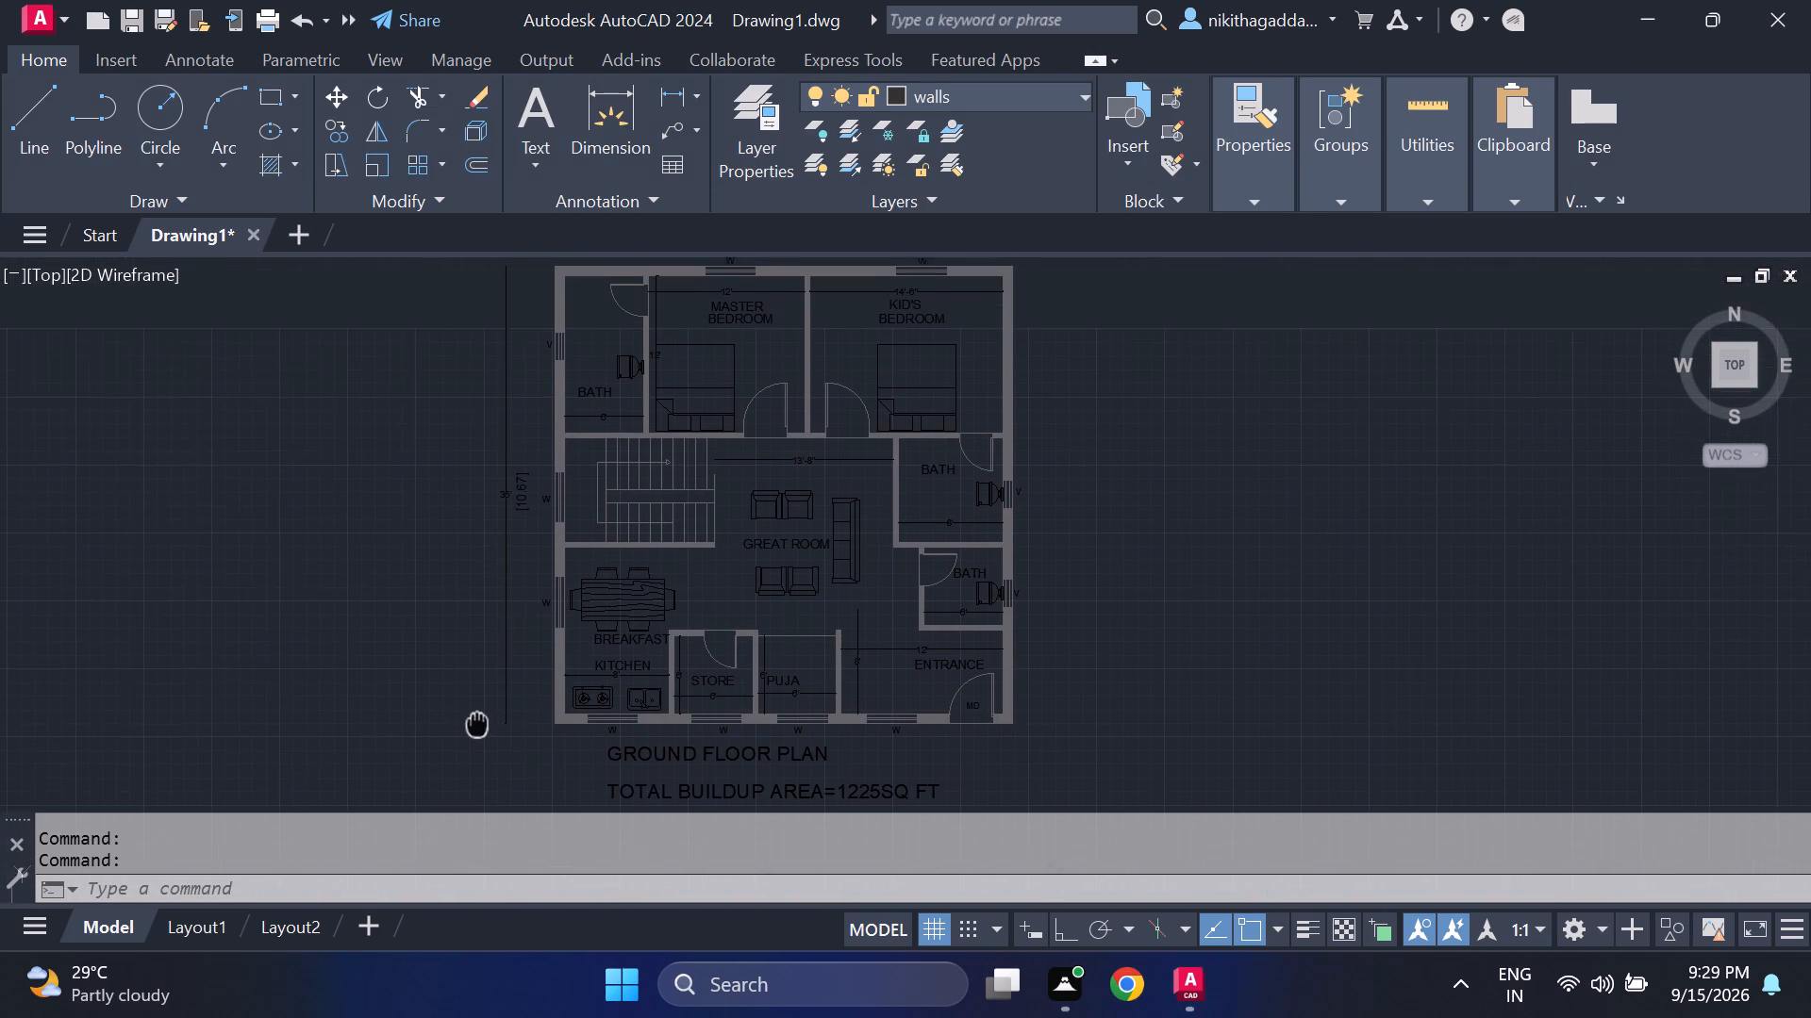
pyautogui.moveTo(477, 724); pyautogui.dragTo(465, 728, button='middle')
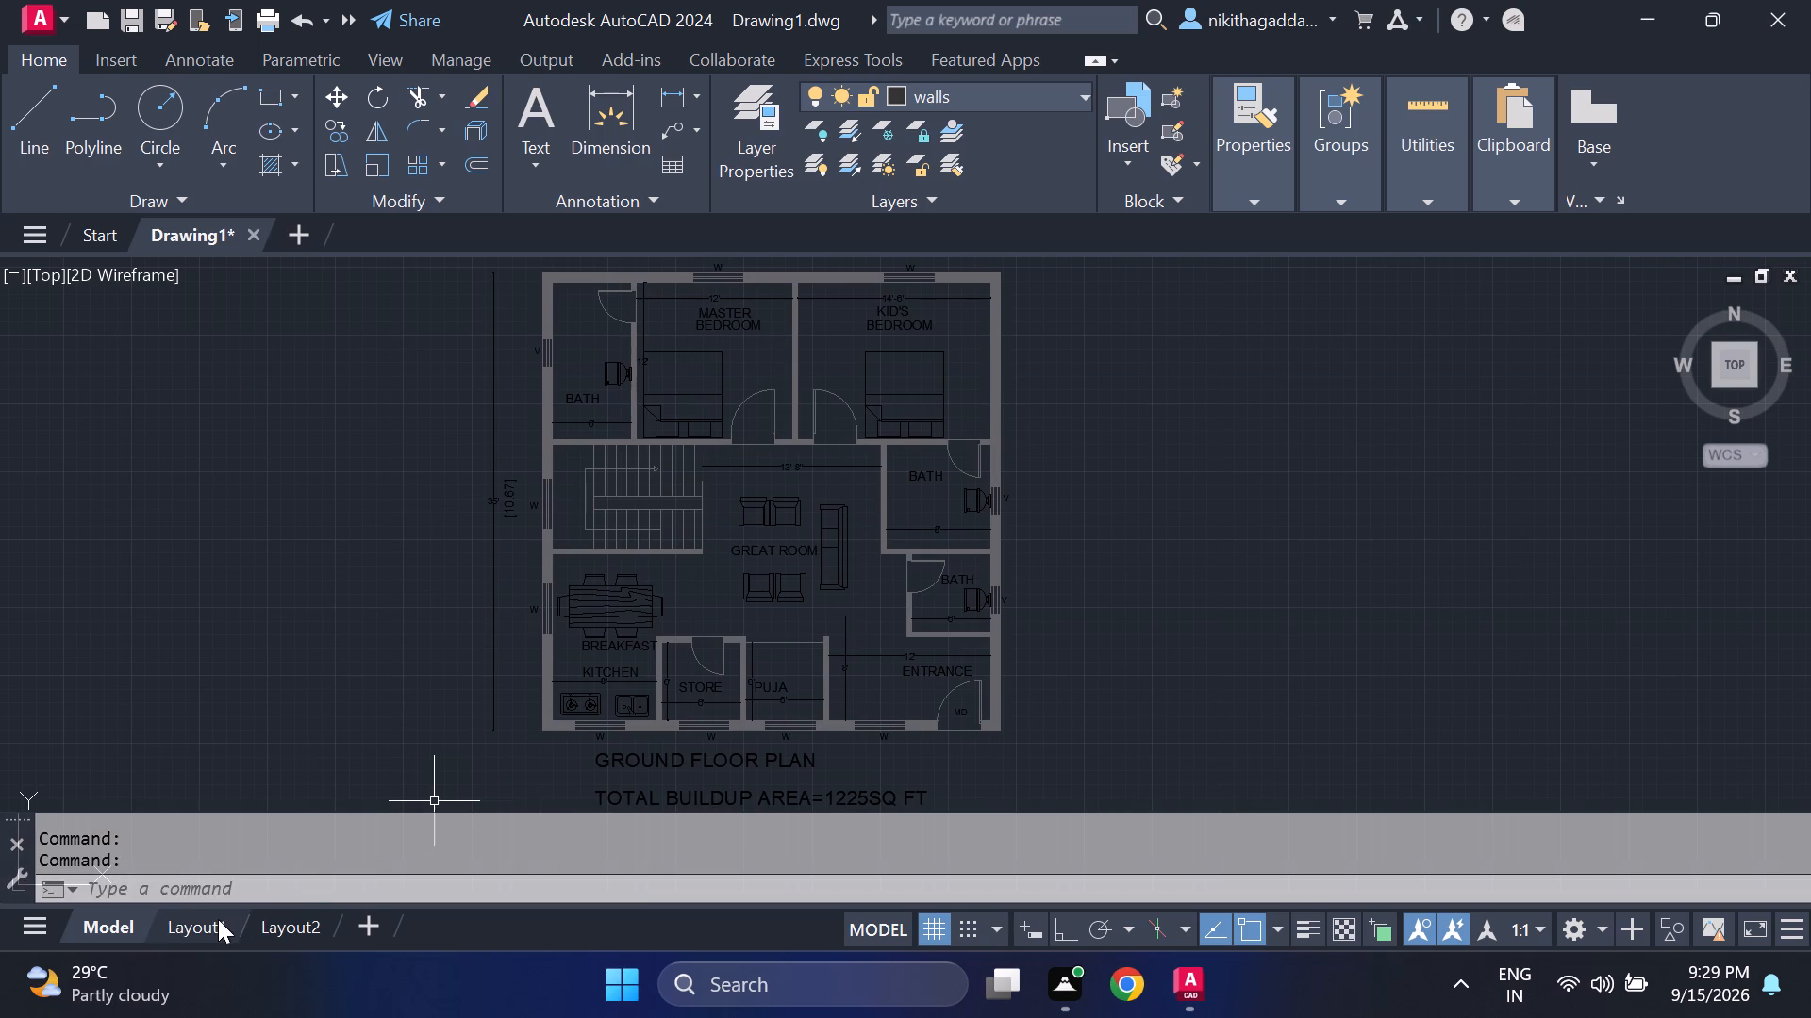
# Examine the ground floor plan on Layout1, checking the sheet fit, wall hatching and window lines near the kitchen.
pyautogui.click(215, 921)
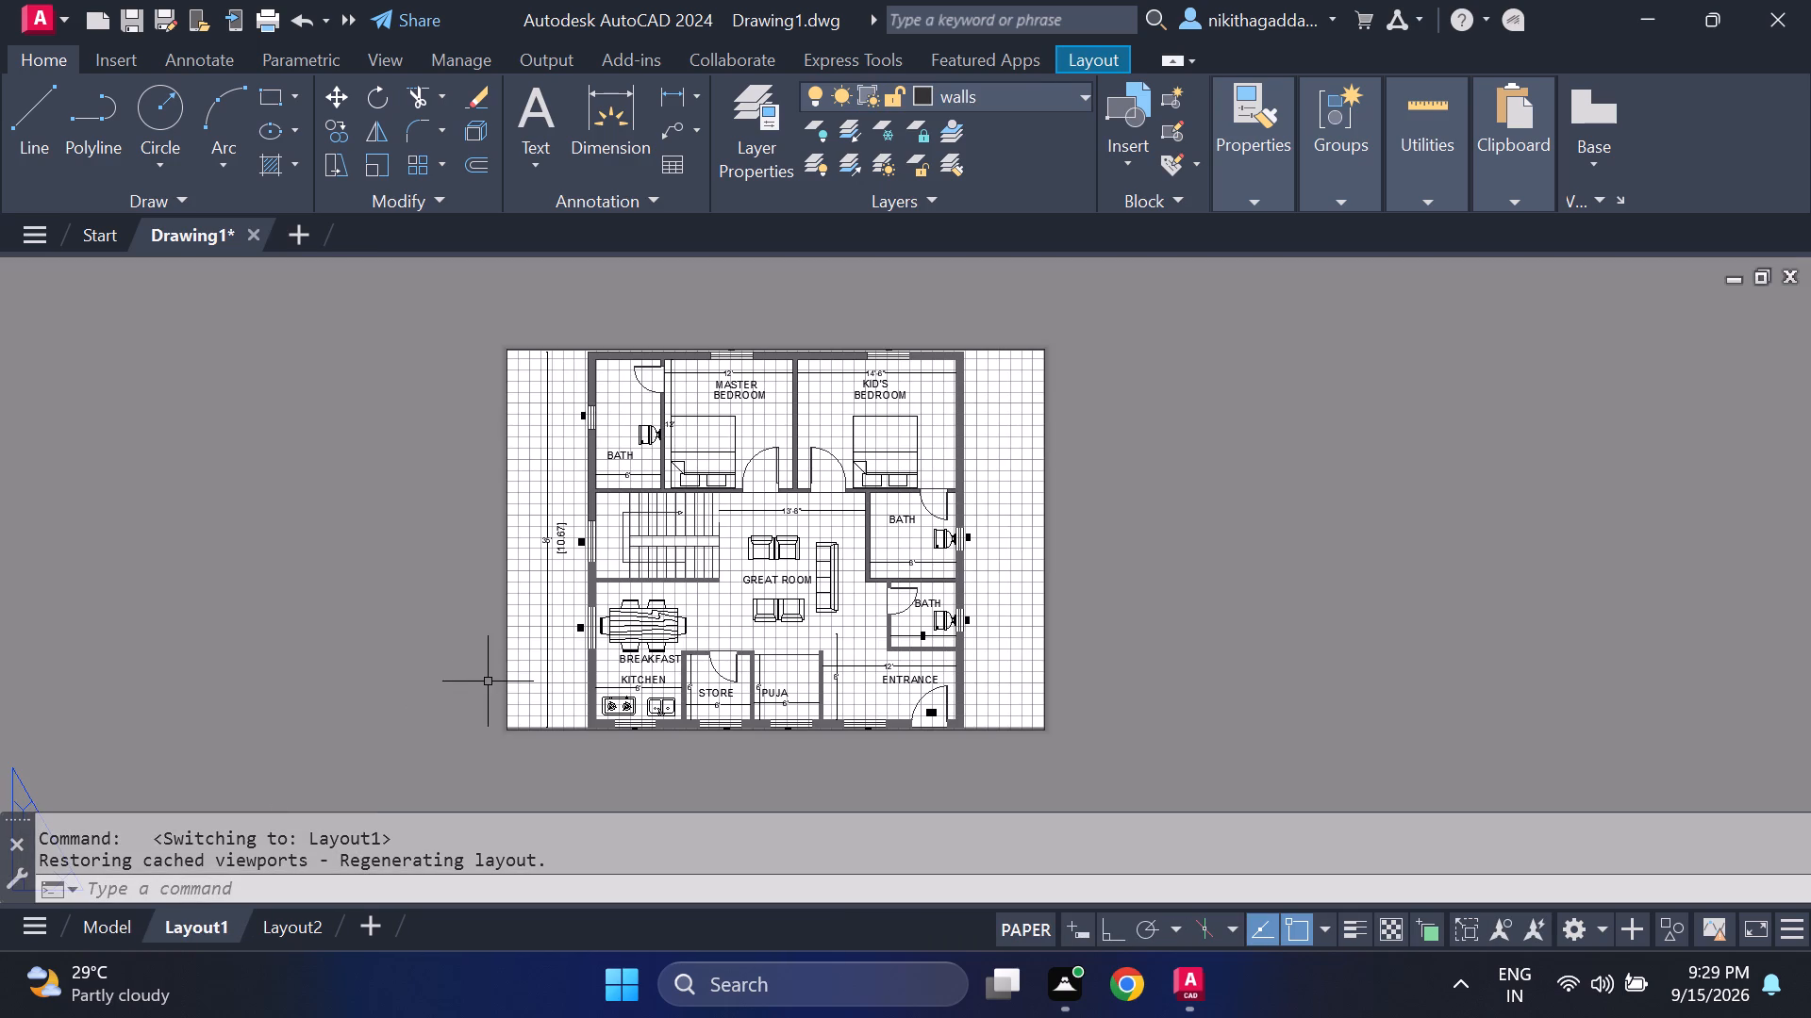
pyautogui.scroll(1, 549, 665)
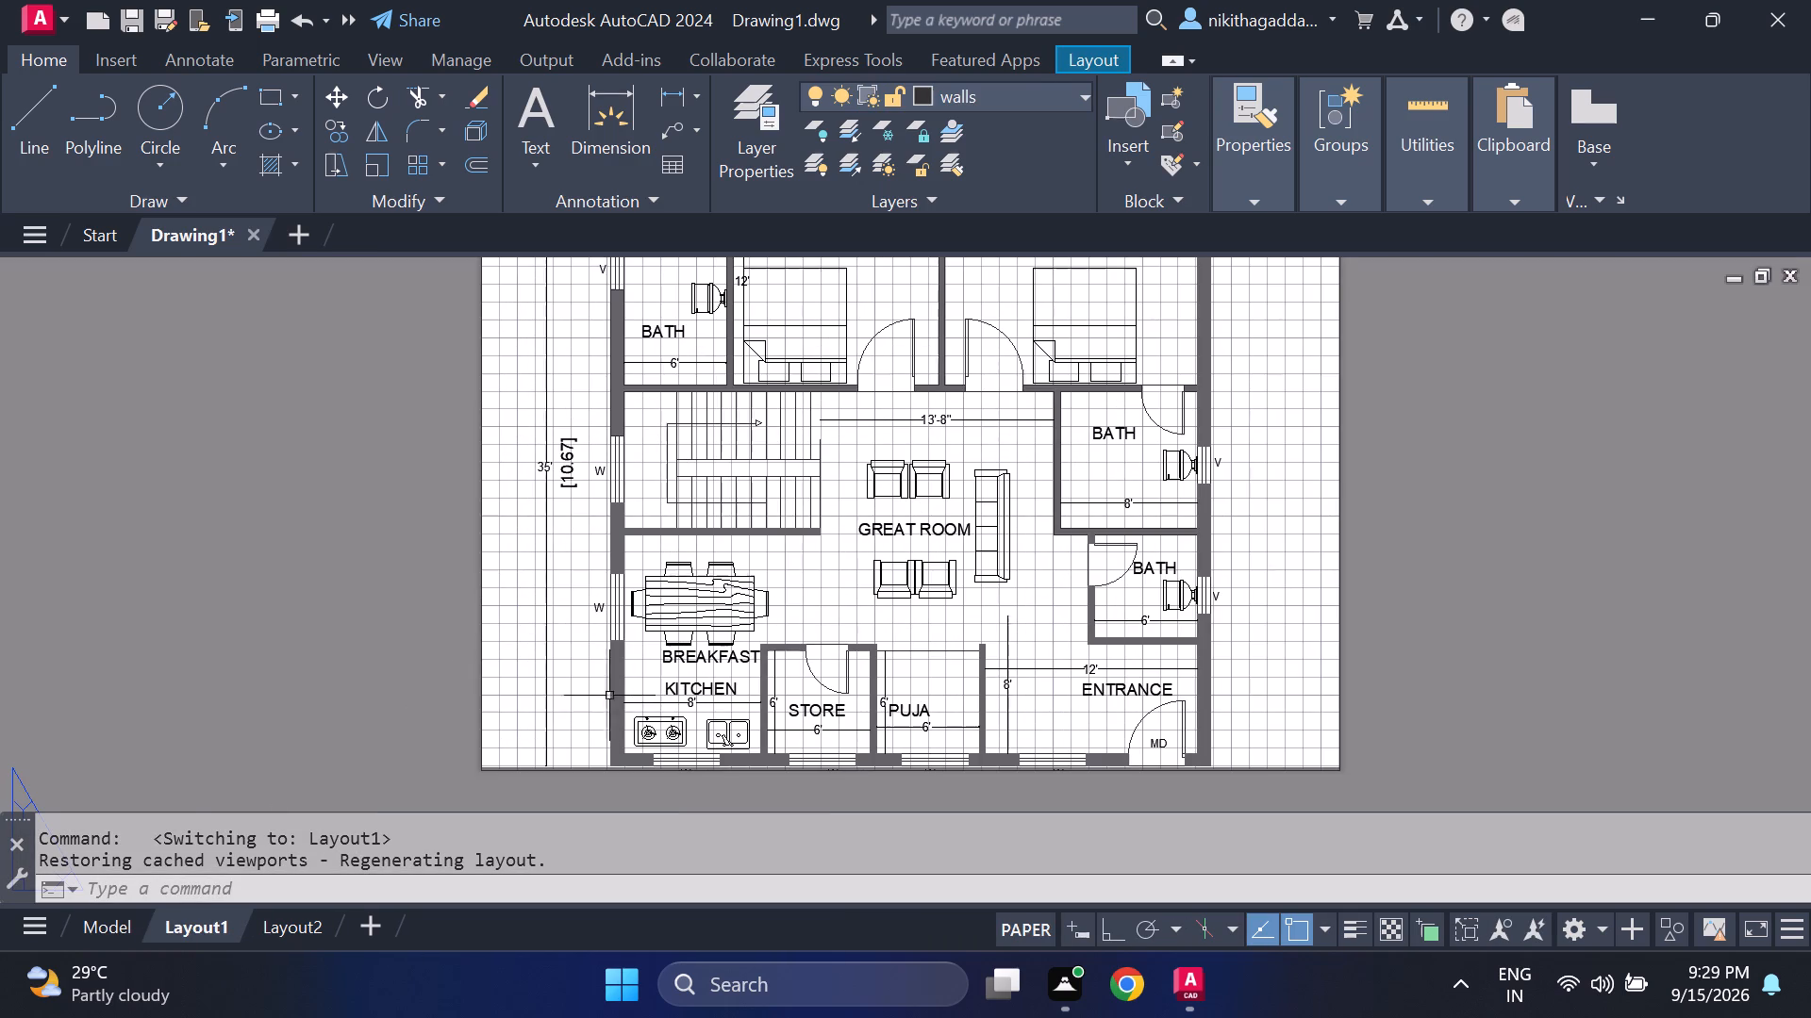
pyautogui.click(112, 928)
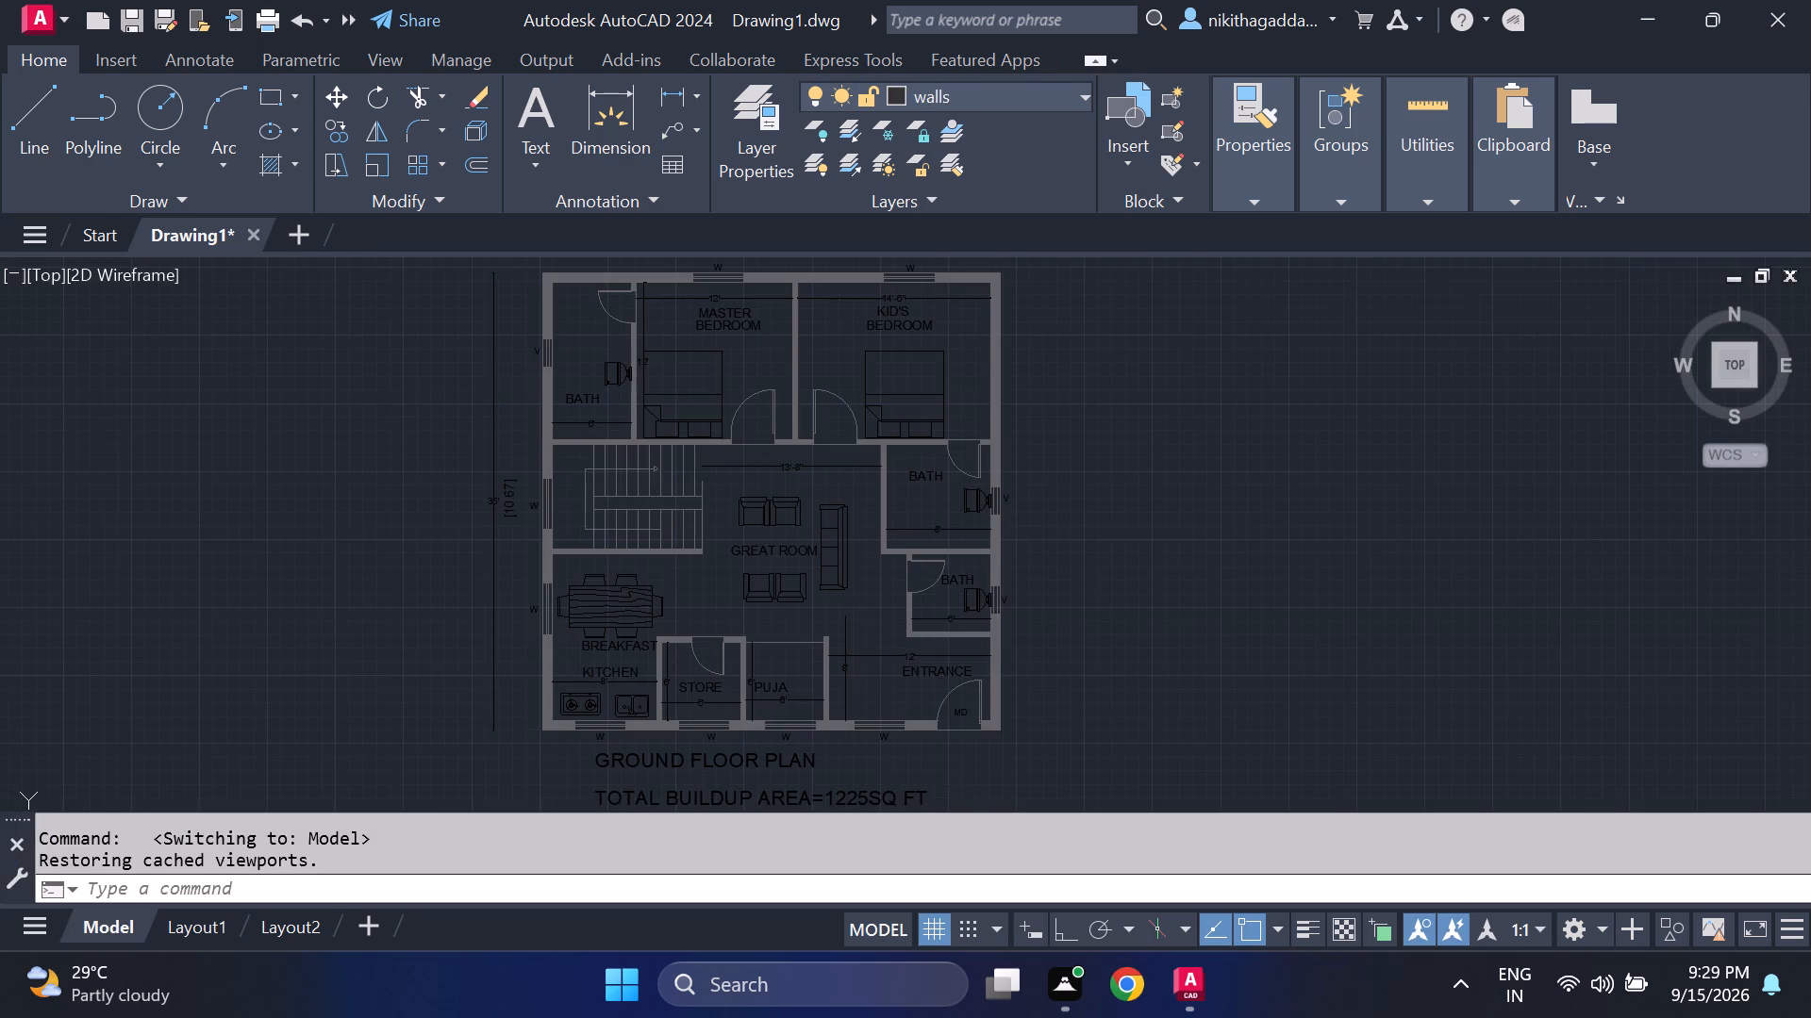
pyautogui.click(192, 931)
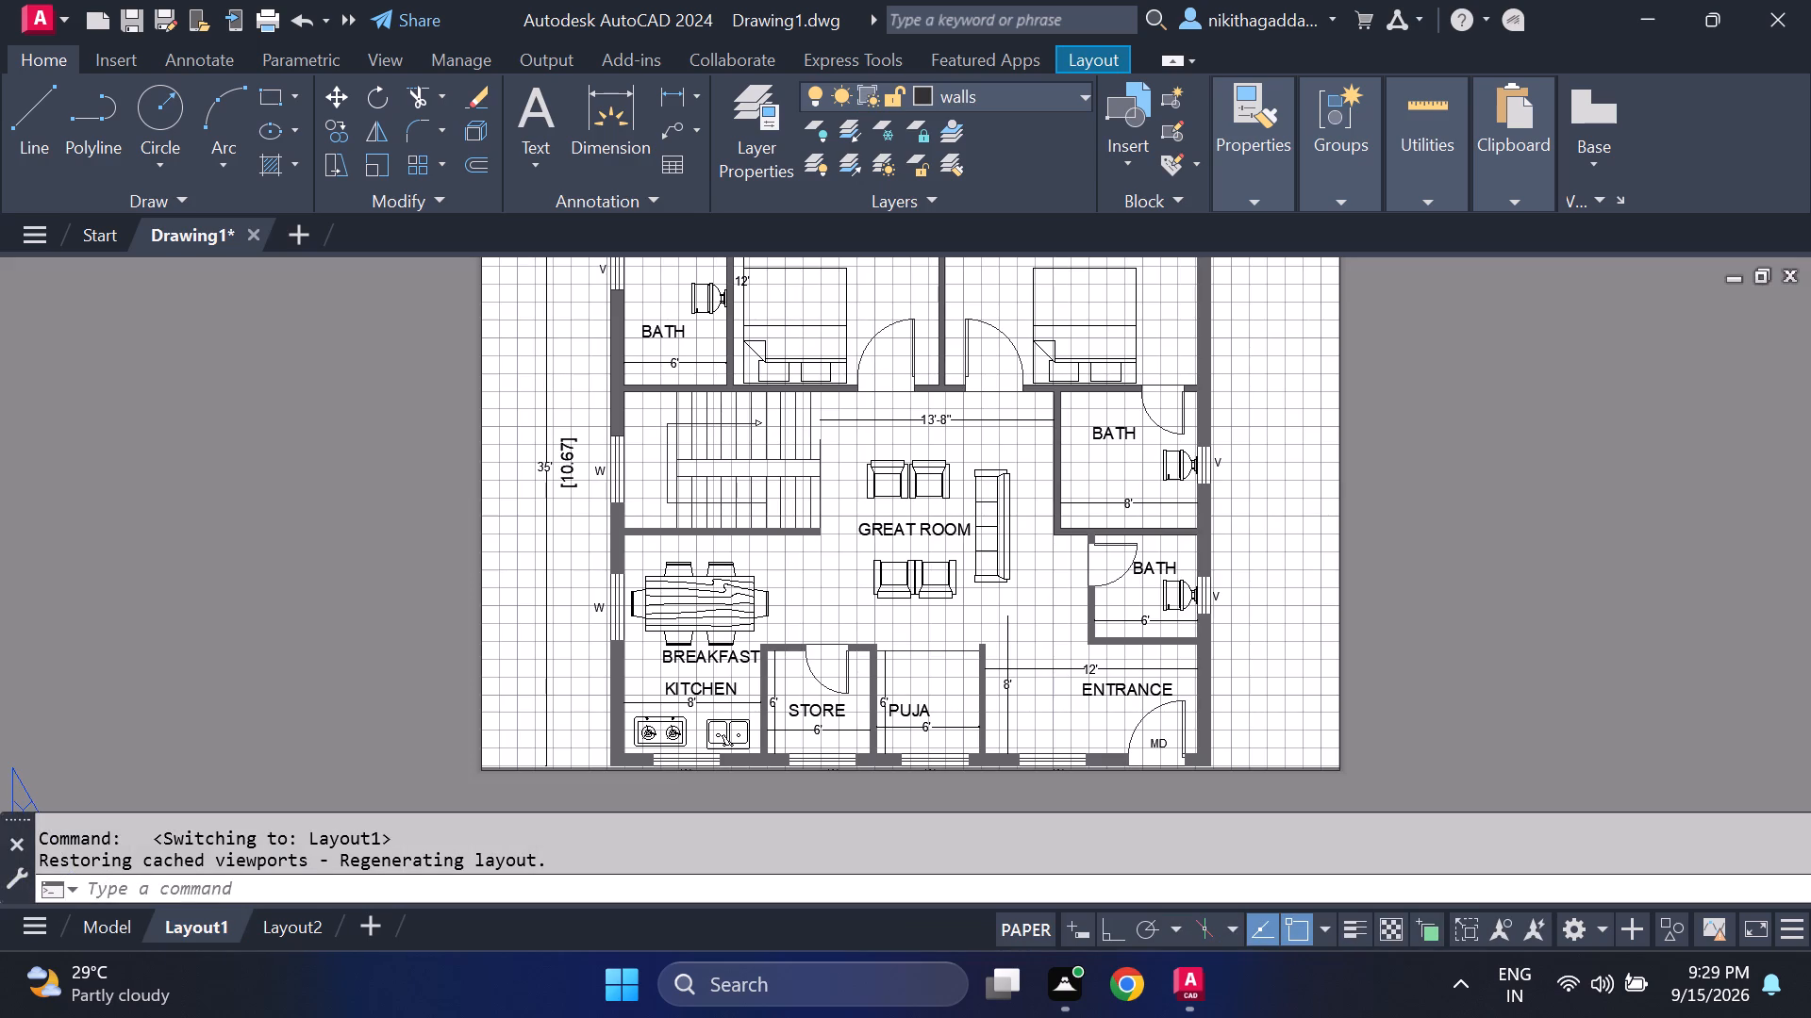
pyautogui.scroll(-1, 693, 806)
pyautogui.scroll(1, 693, 802)
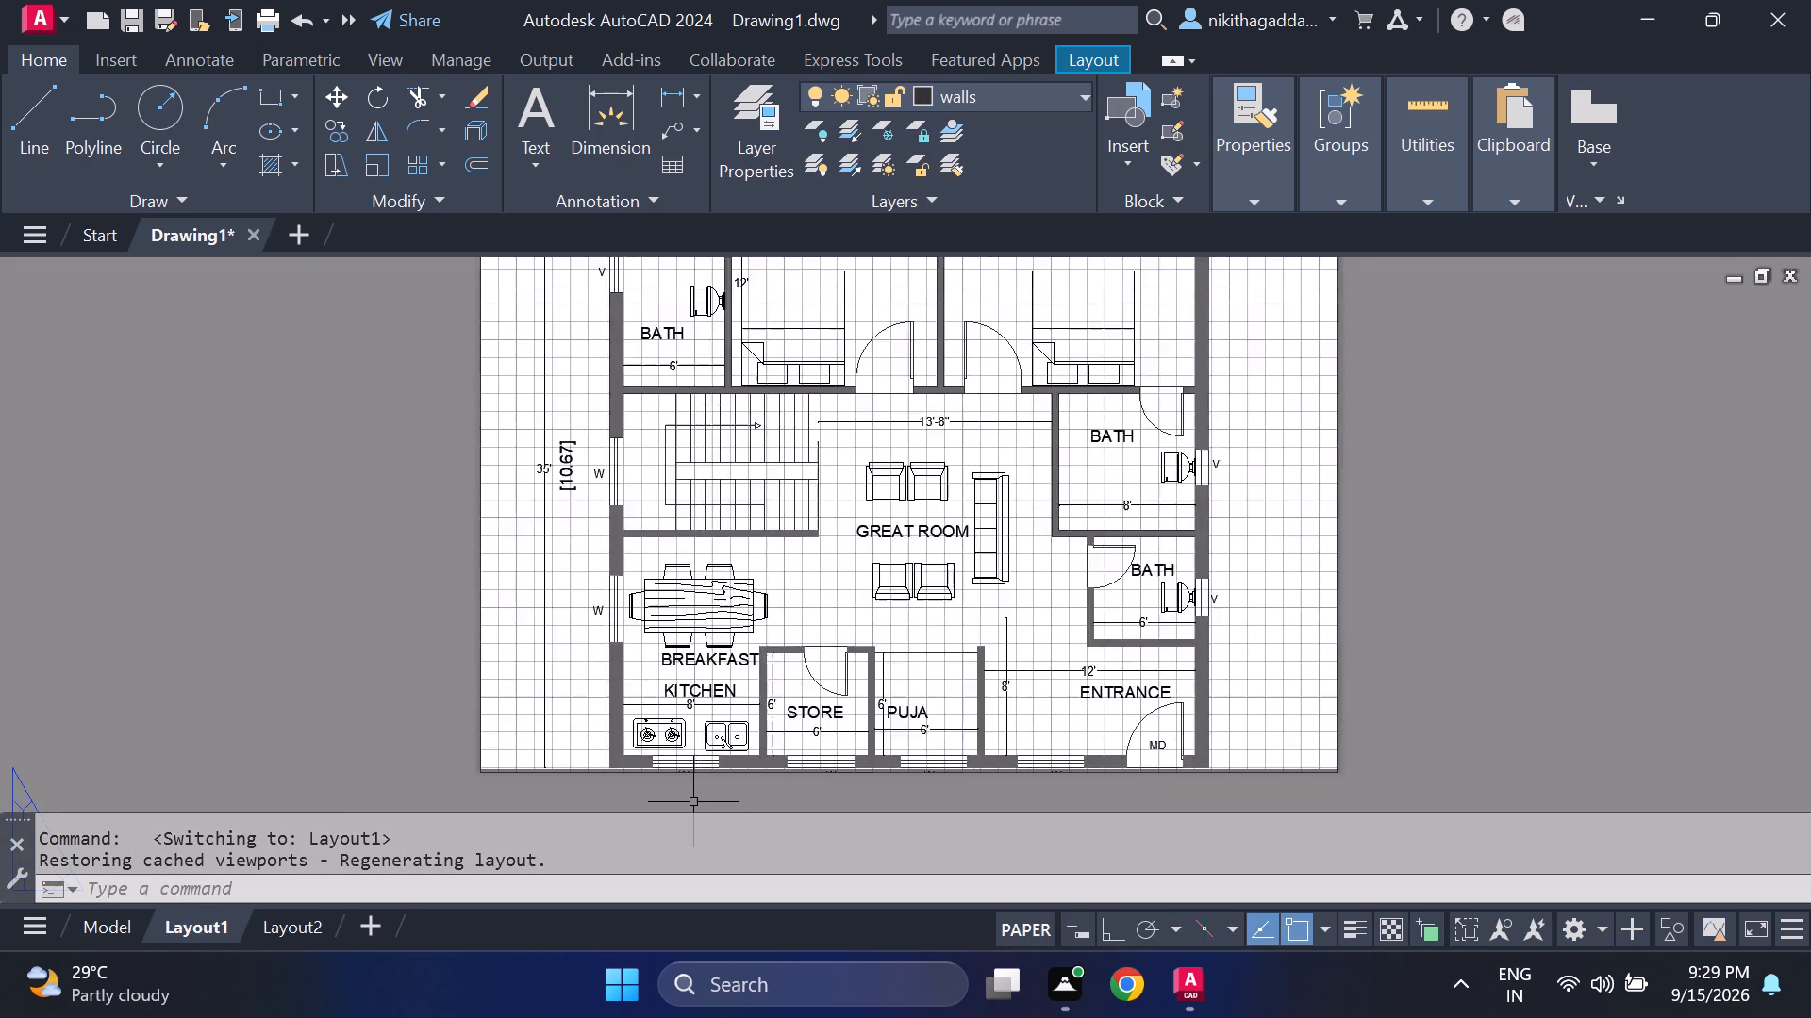
pyautogui.scroll(5, 693, 802)
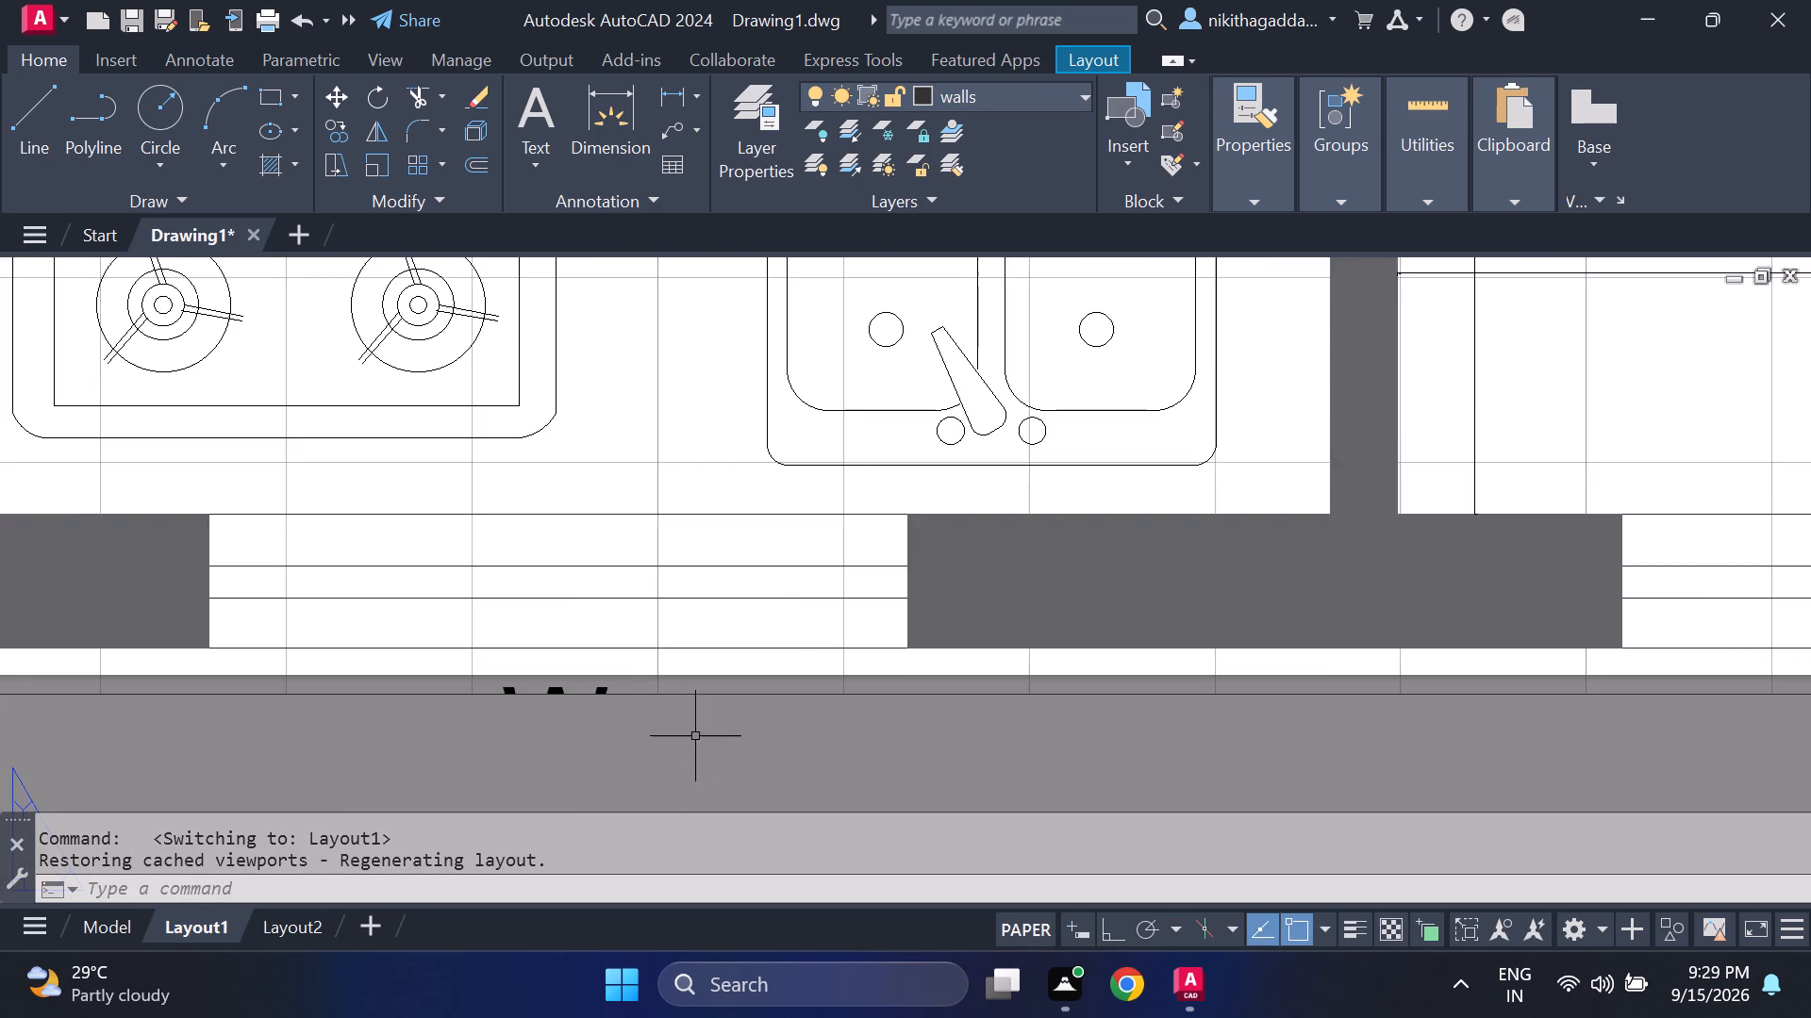
pyautogui.scroll(-6, 582, 709)
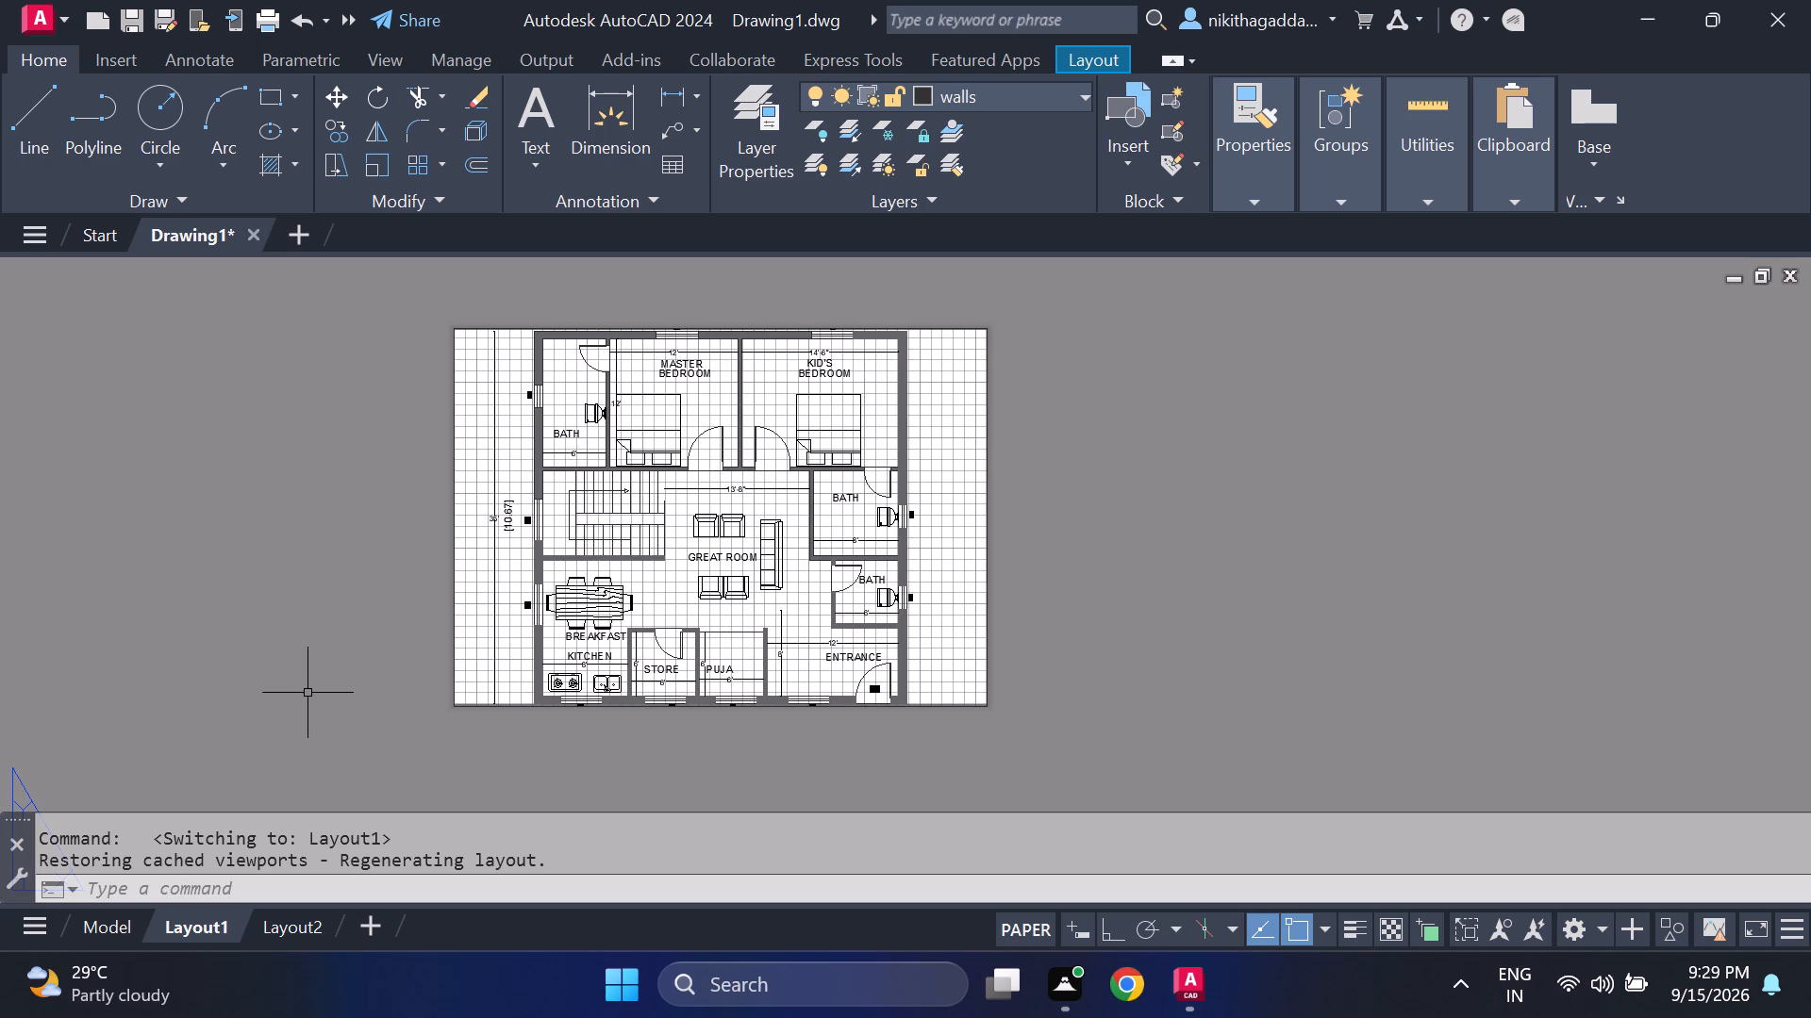
# Examine how the ground floor plan sits on the Layout1 and Layout2 sheets.
pyautogui.scroll(1, 512, 524)
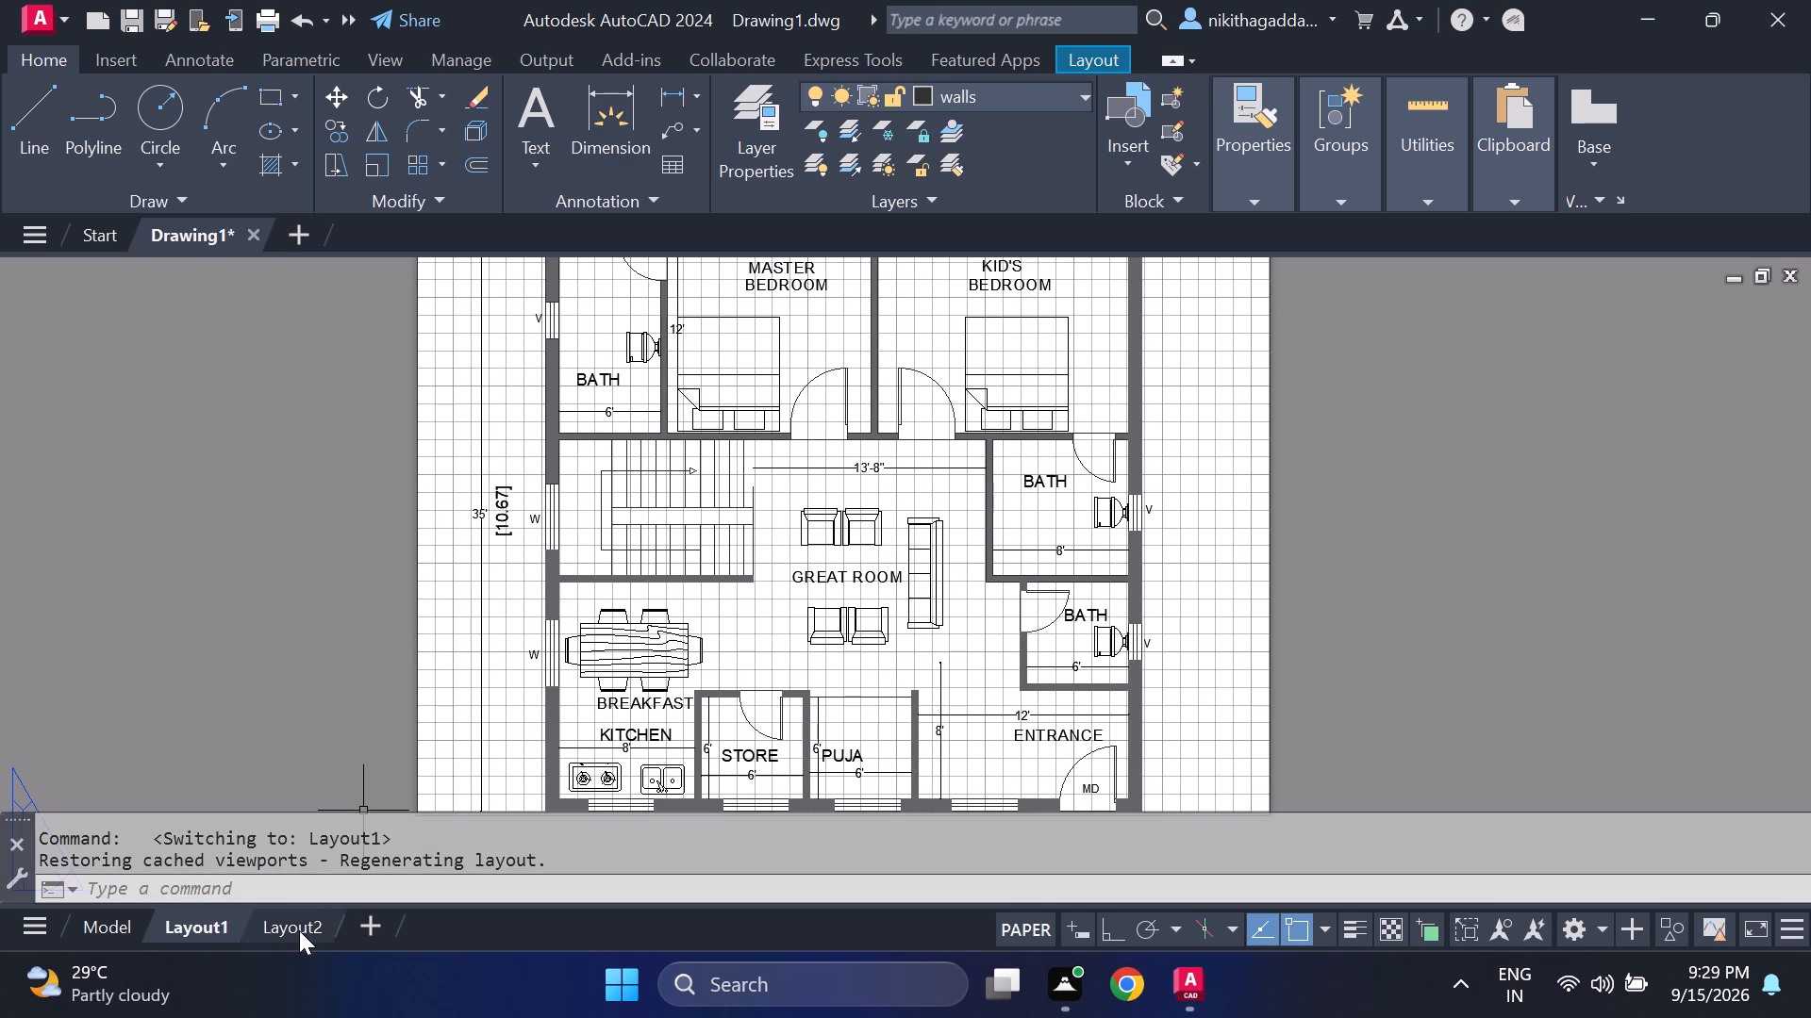
pyautogui.click(298, 930)
pyautogui.moveTo(661, 600); pyautogui.dragTo(656, 597, button='middle')
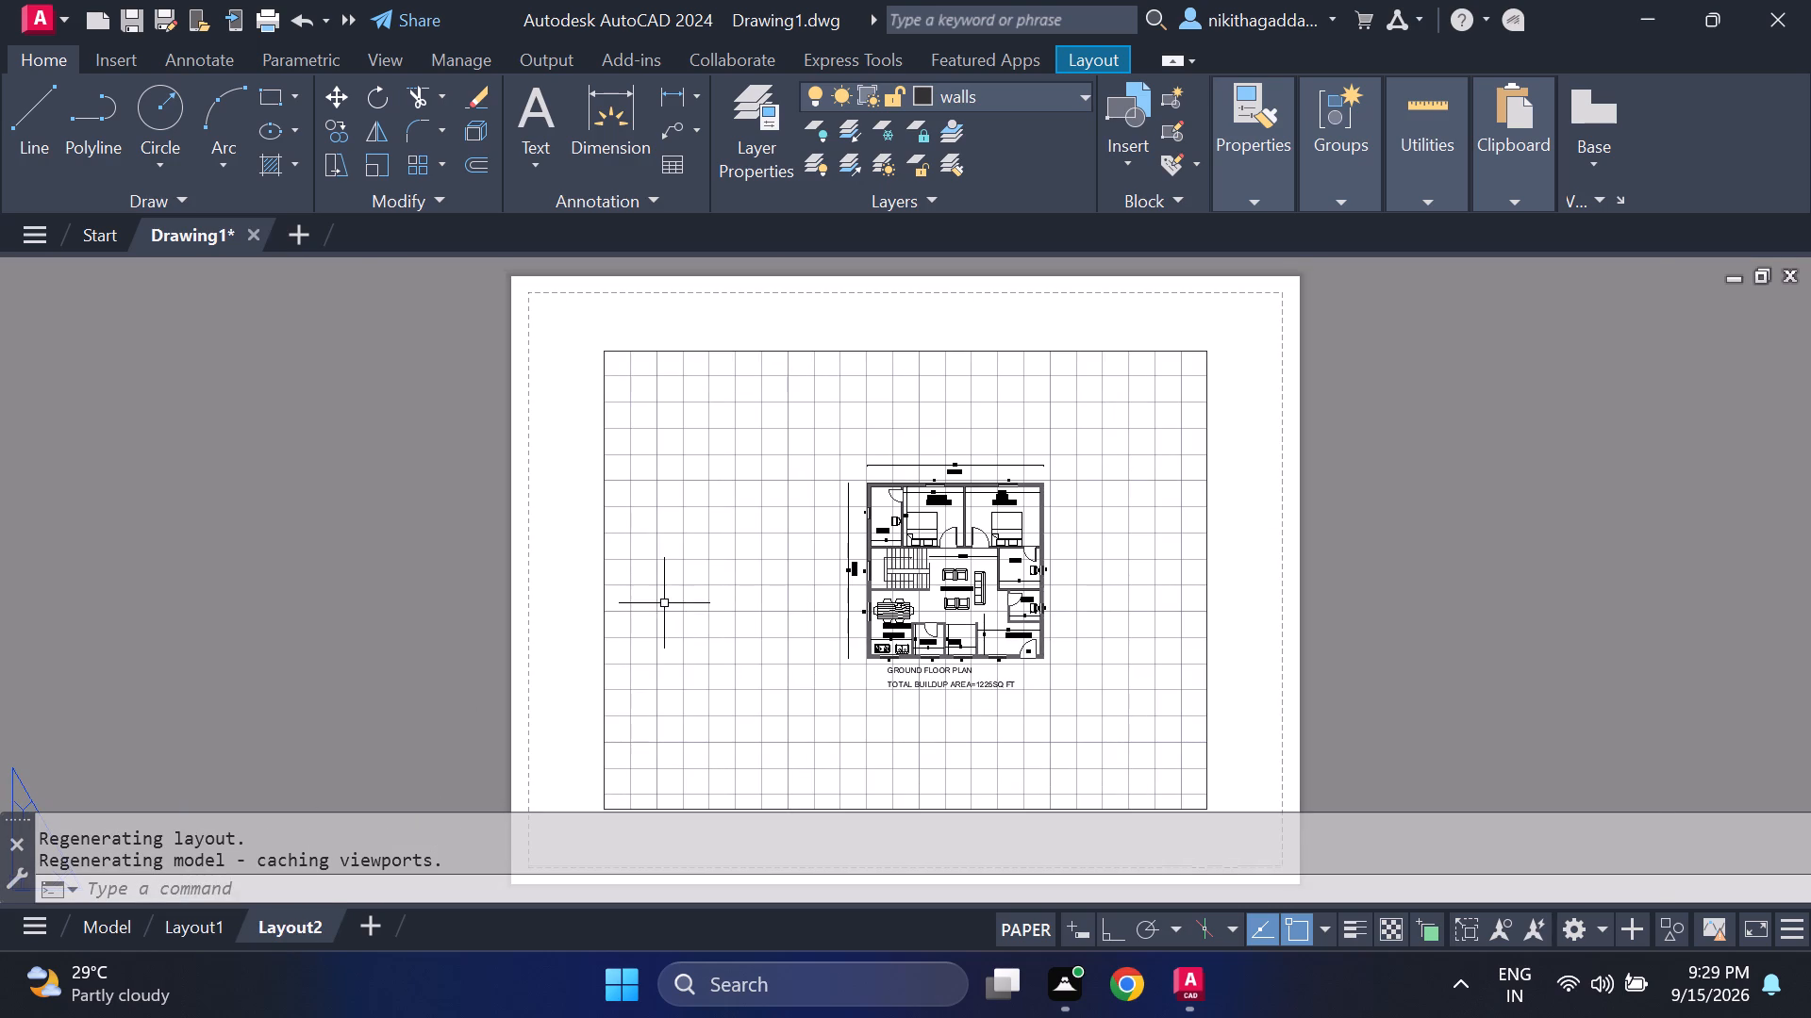
pyautogui.moveTo(656, 597); pyautogui.dragTo(524, 496, button='middle')
pyautogui.scroll(1, 633, 575)
pyautogui.scroll(-2, 565, 558)
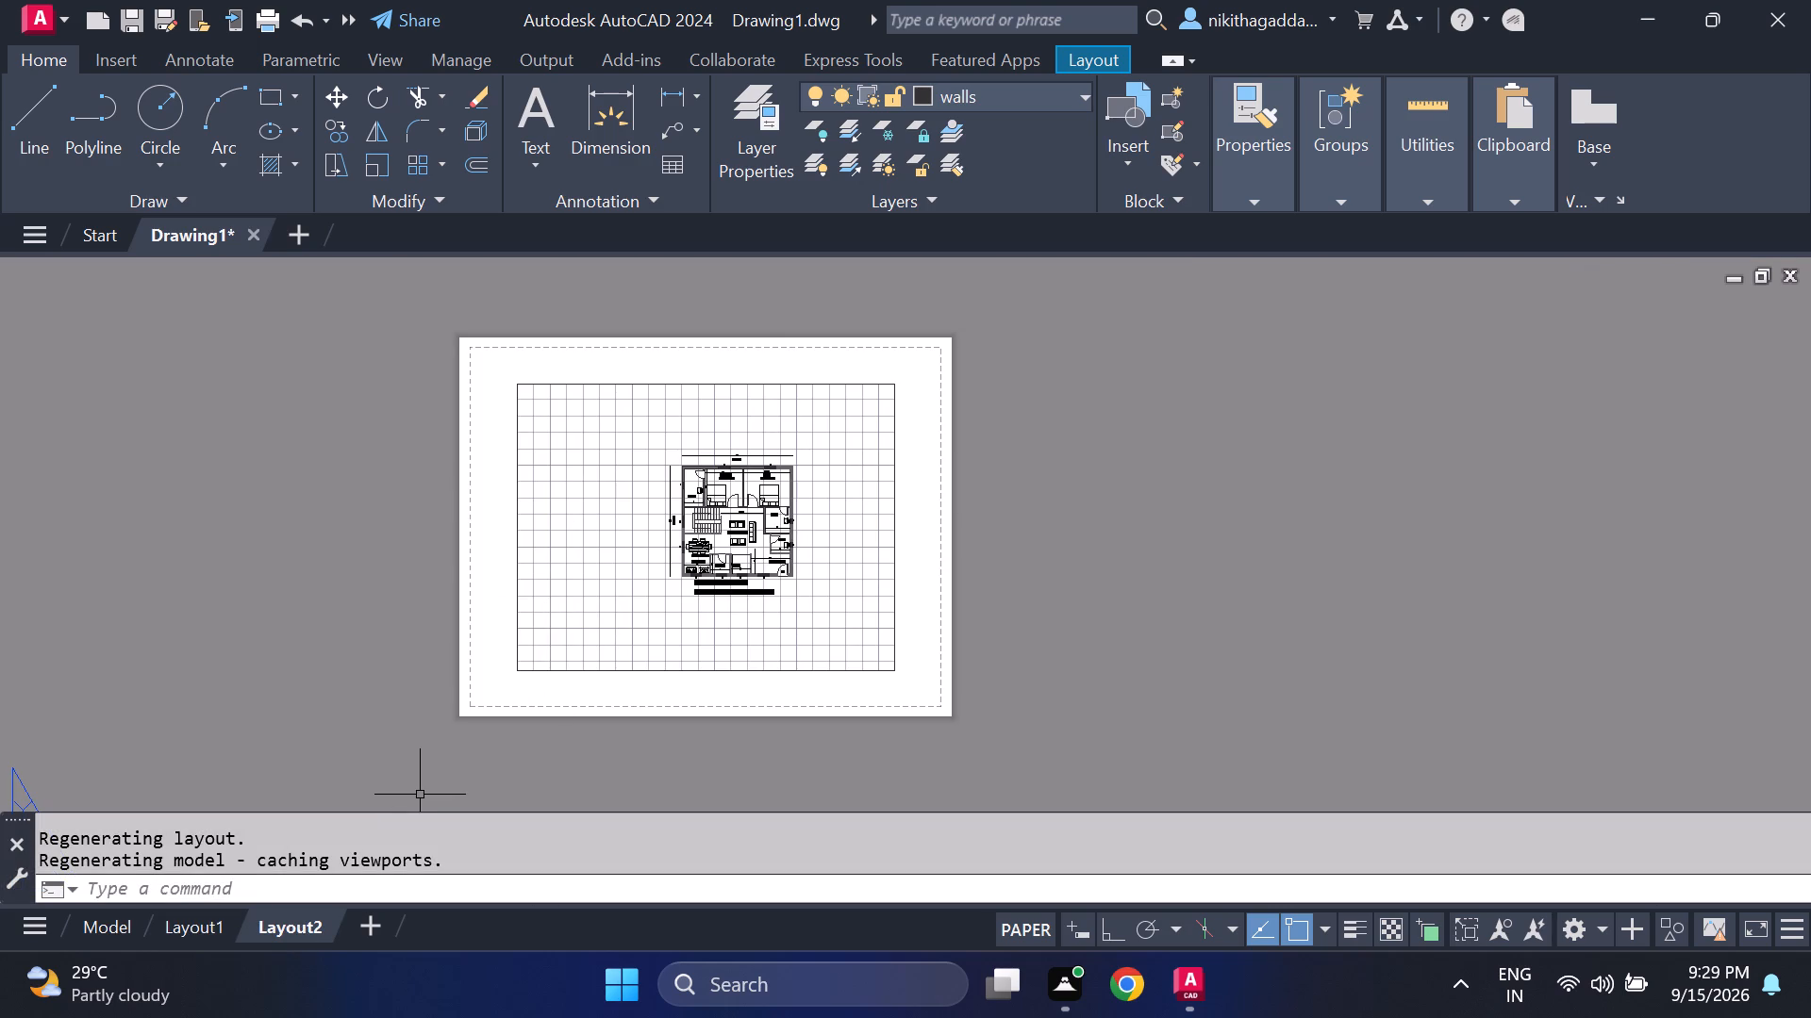
pyautogui.click(213, 924)
pyautogui.scroll(-2, 387, 687)
pyautogui.scroll(2, 387, 677)
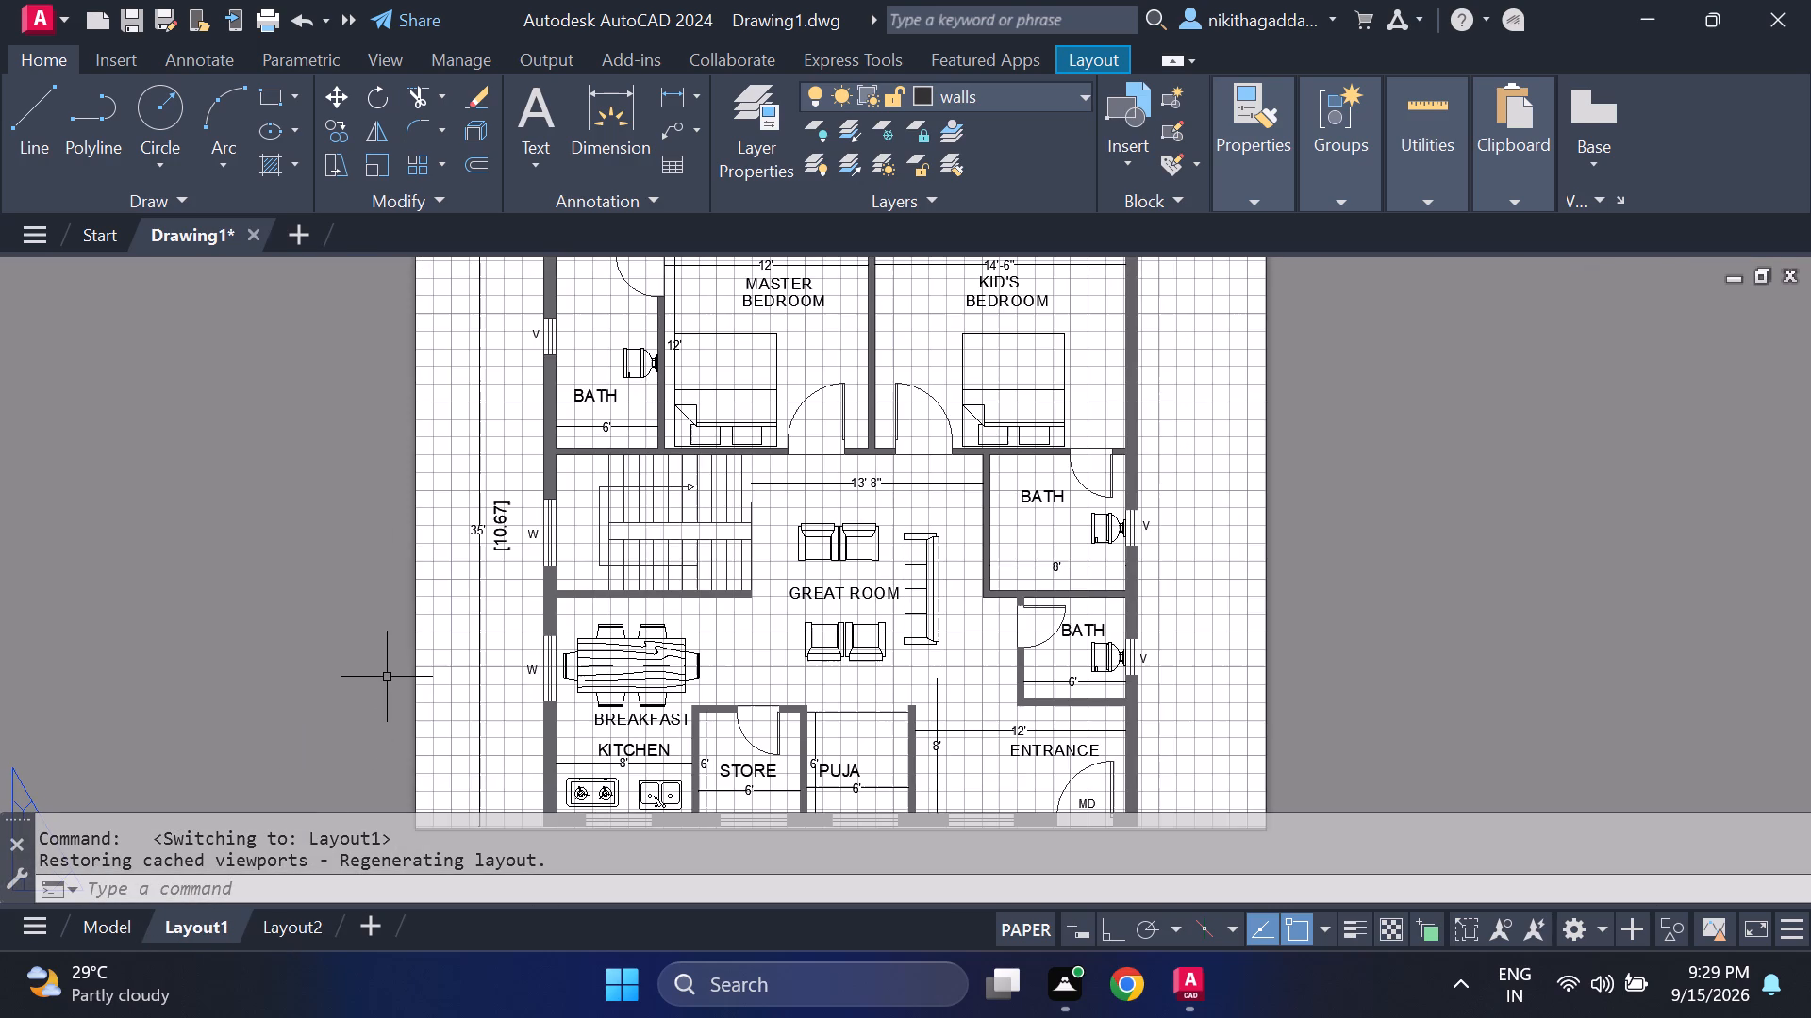
pyautogui.scroll(-1, 387, 677)
pyautogui.moveTo(382, 669); pyautogui.dragTo(390, 599, button='middle')
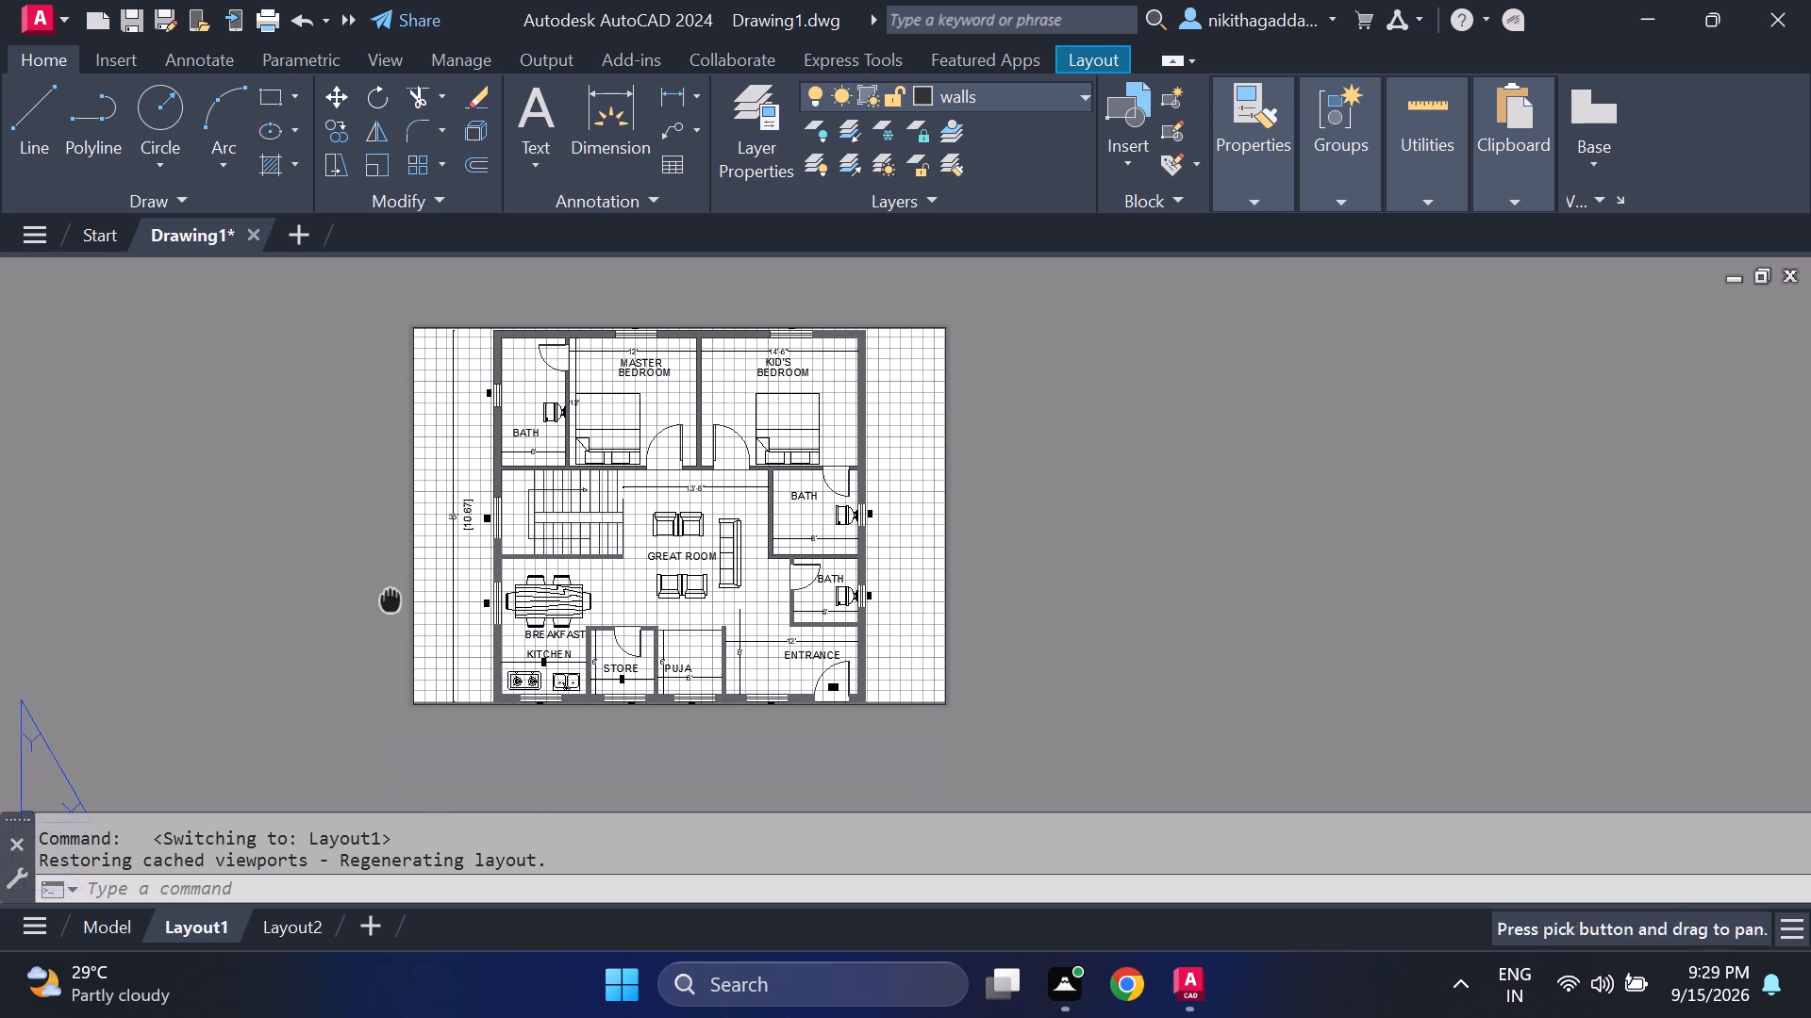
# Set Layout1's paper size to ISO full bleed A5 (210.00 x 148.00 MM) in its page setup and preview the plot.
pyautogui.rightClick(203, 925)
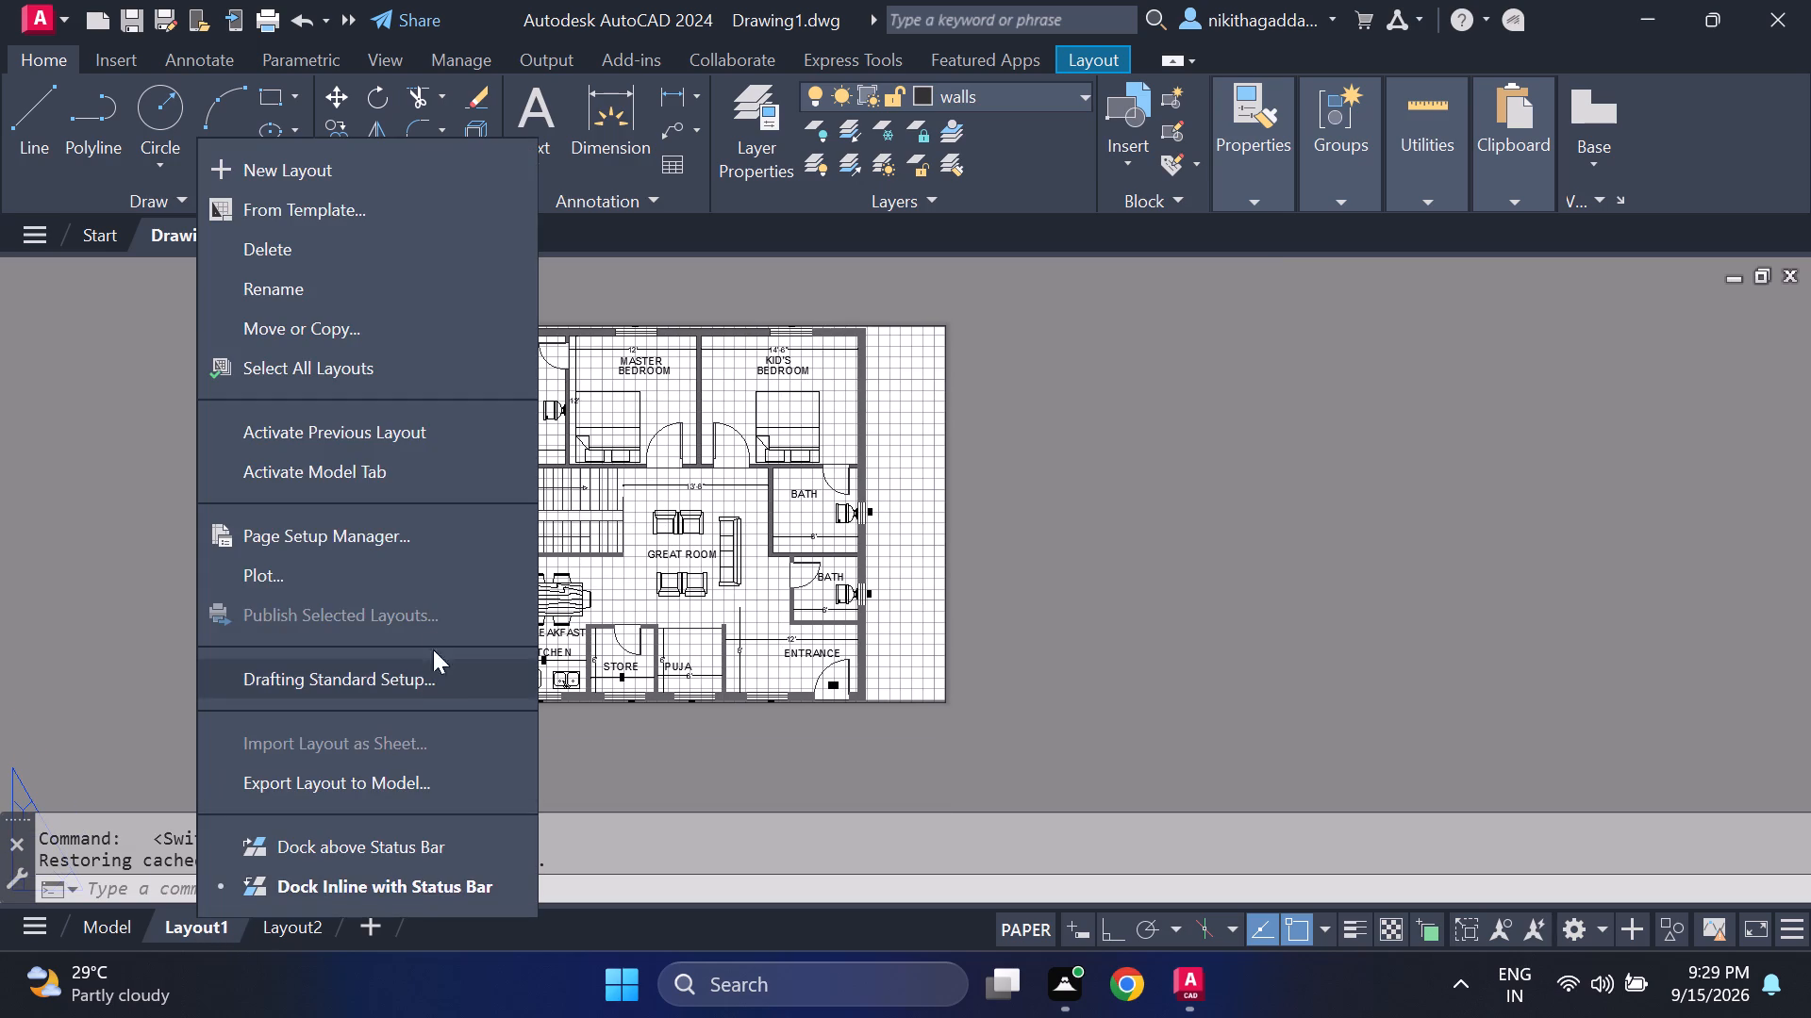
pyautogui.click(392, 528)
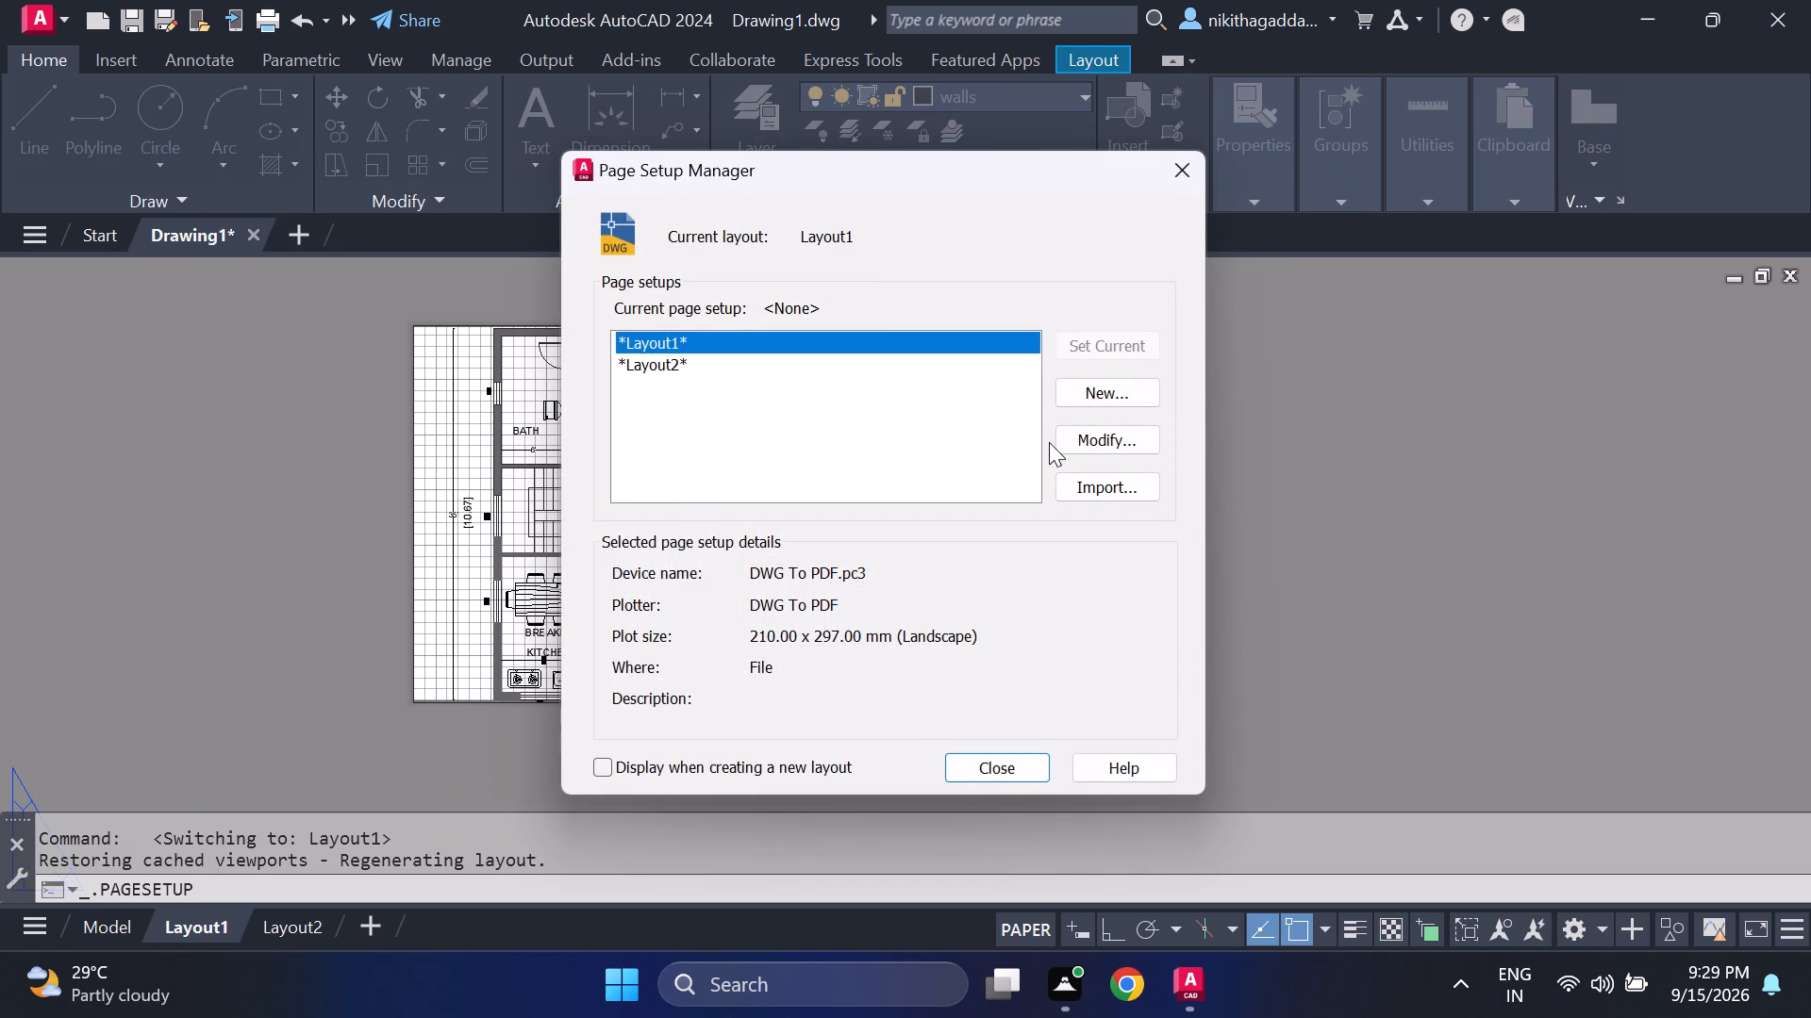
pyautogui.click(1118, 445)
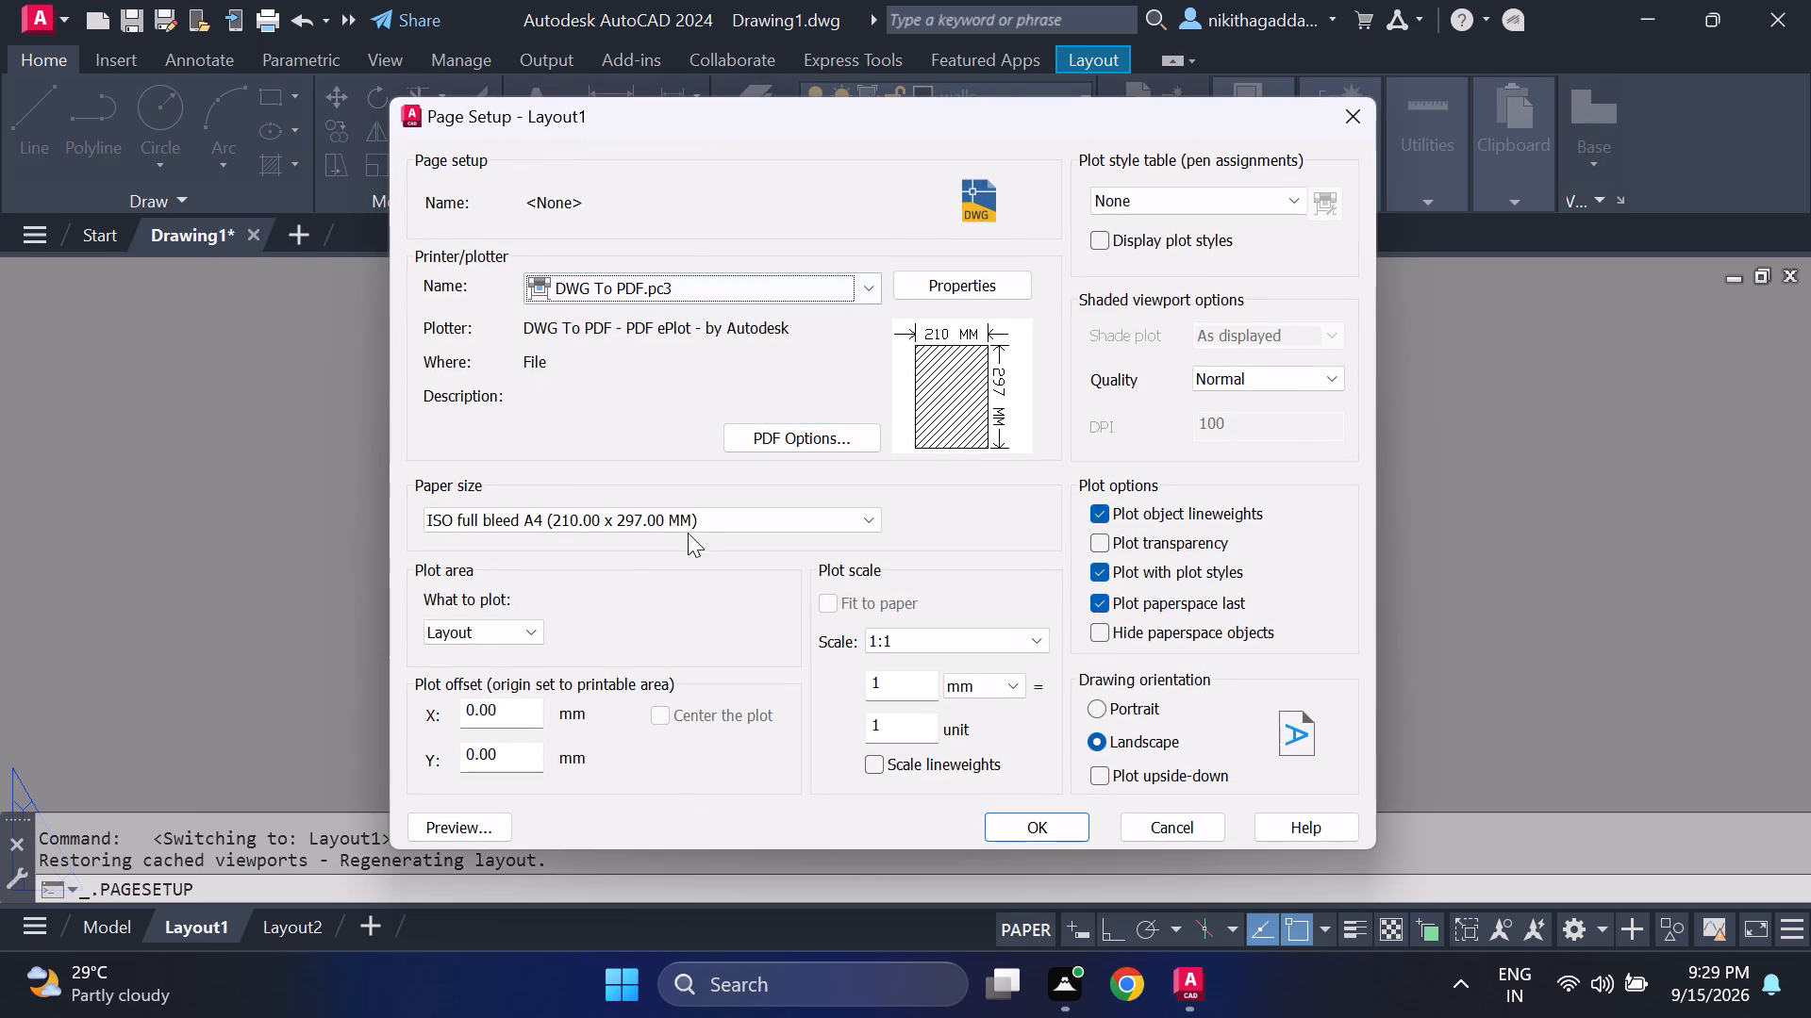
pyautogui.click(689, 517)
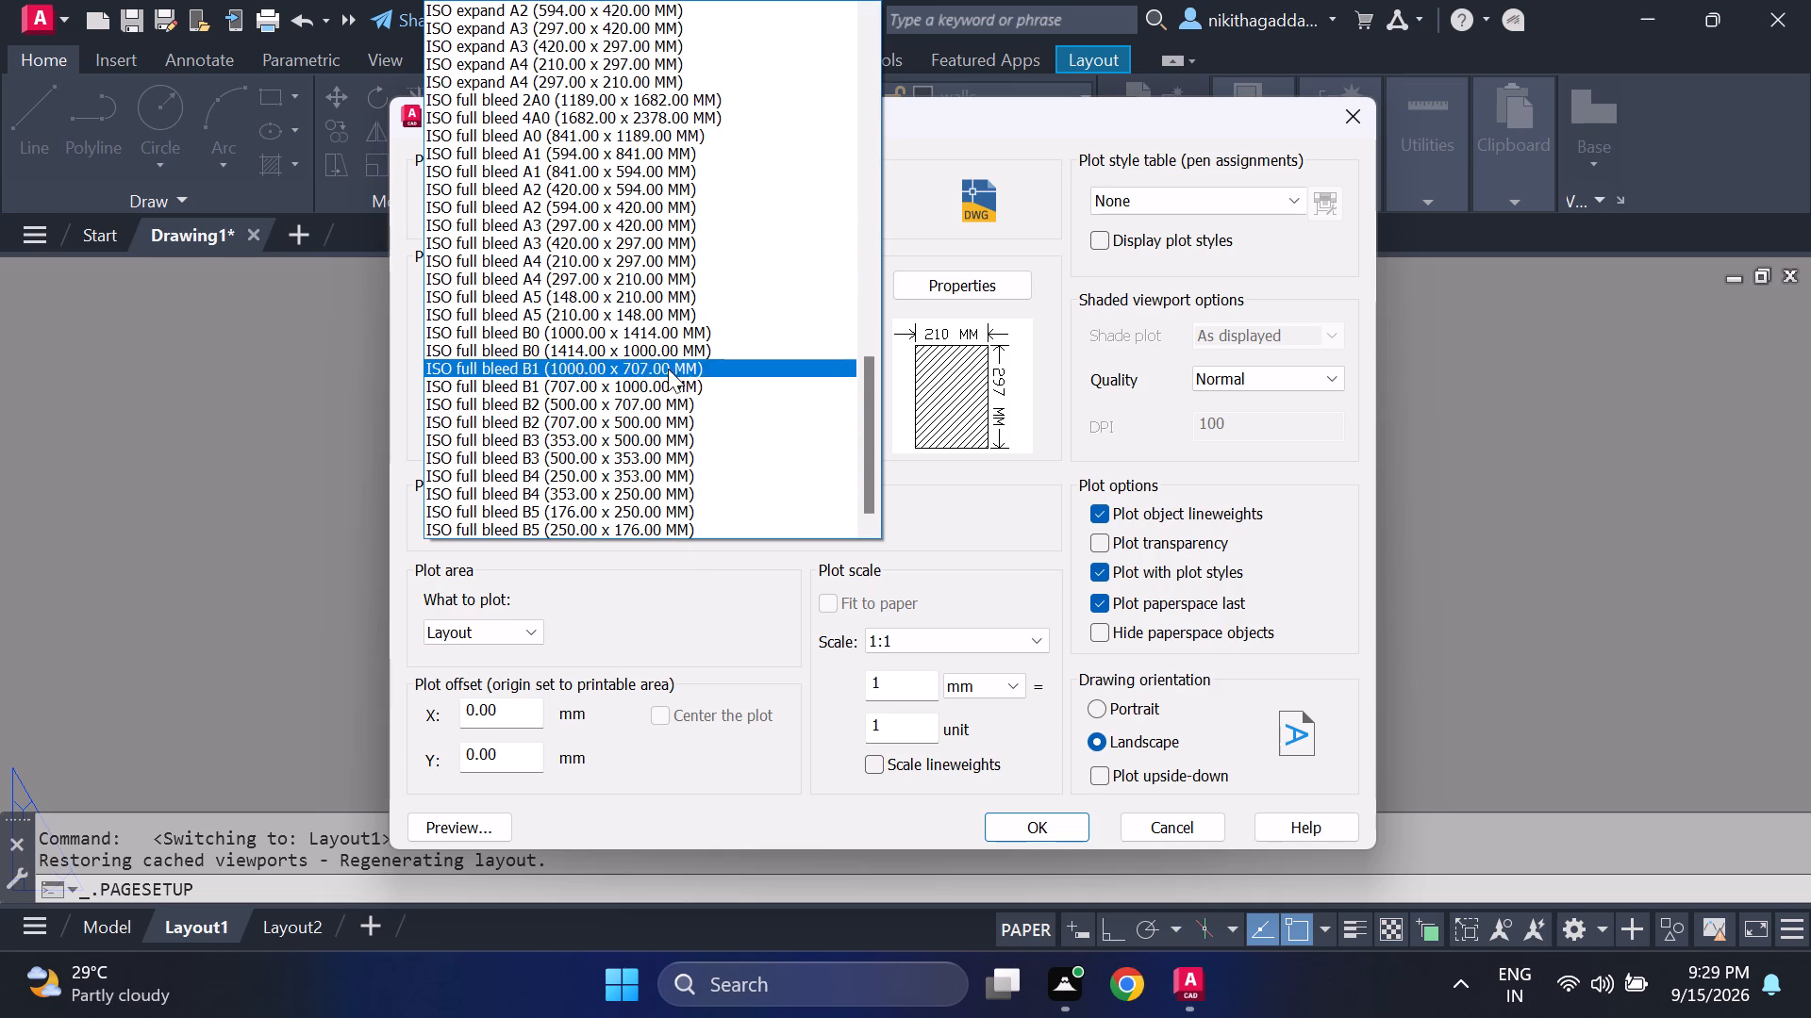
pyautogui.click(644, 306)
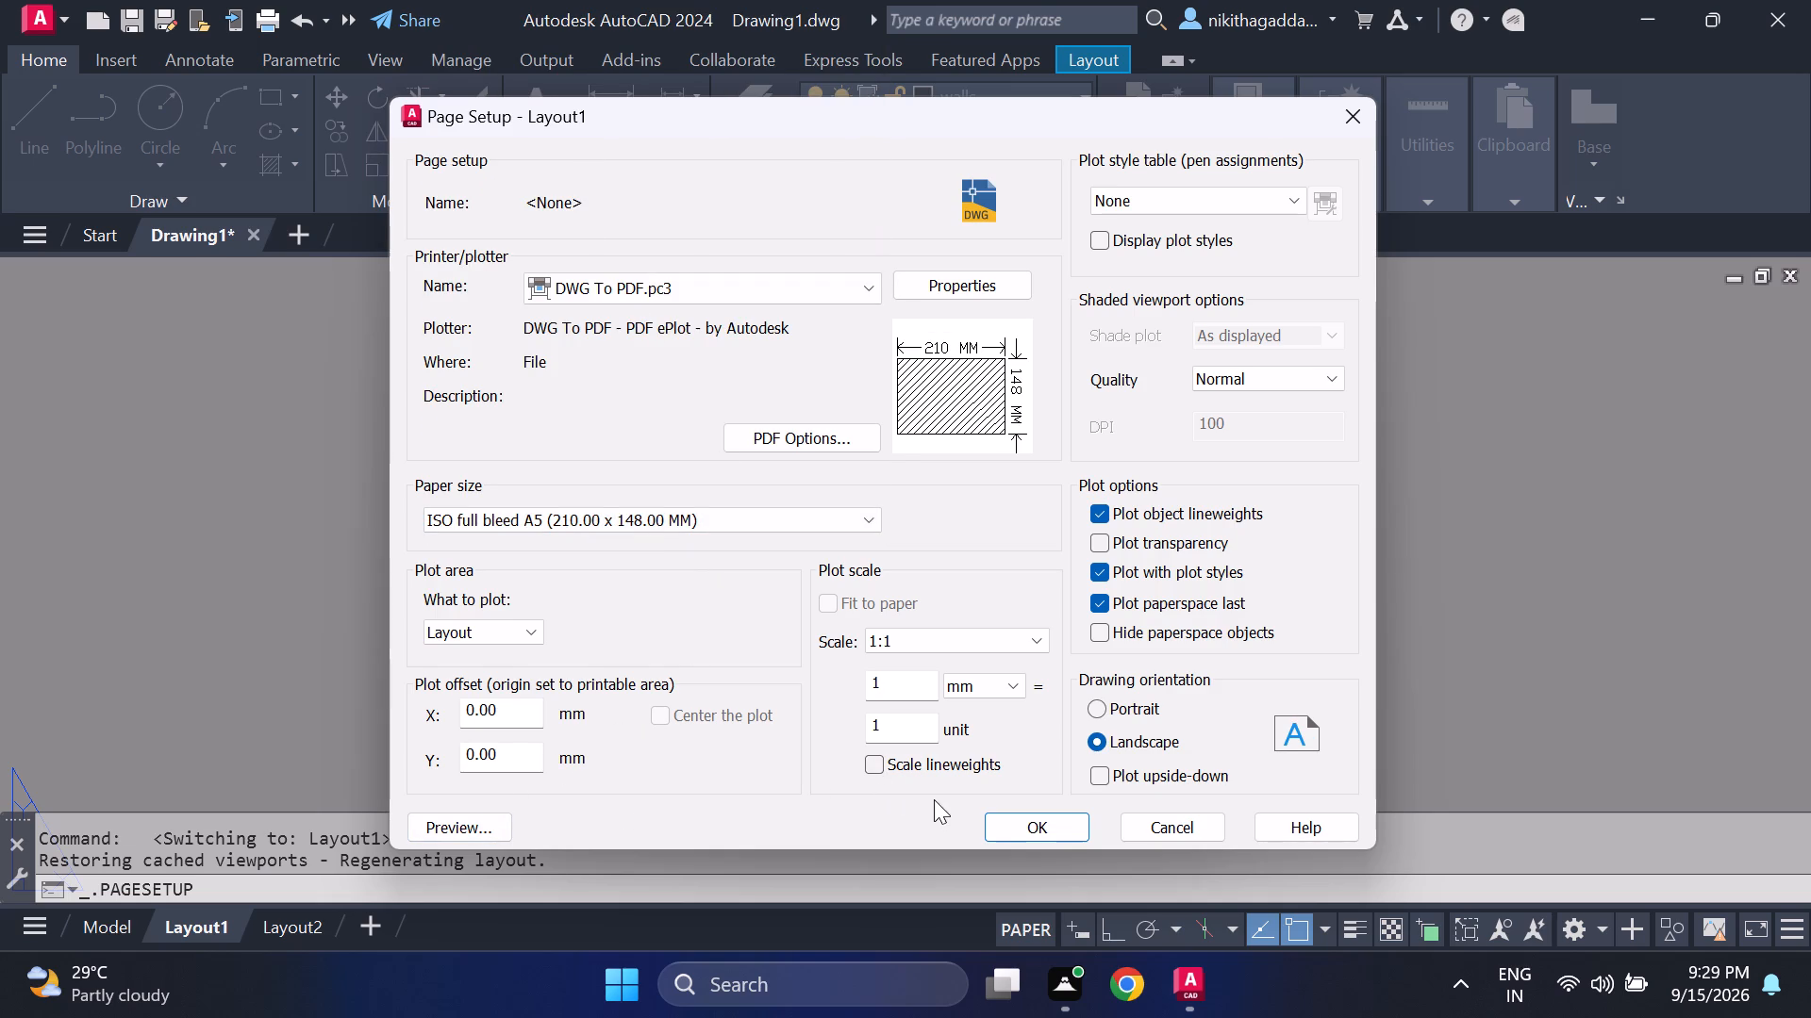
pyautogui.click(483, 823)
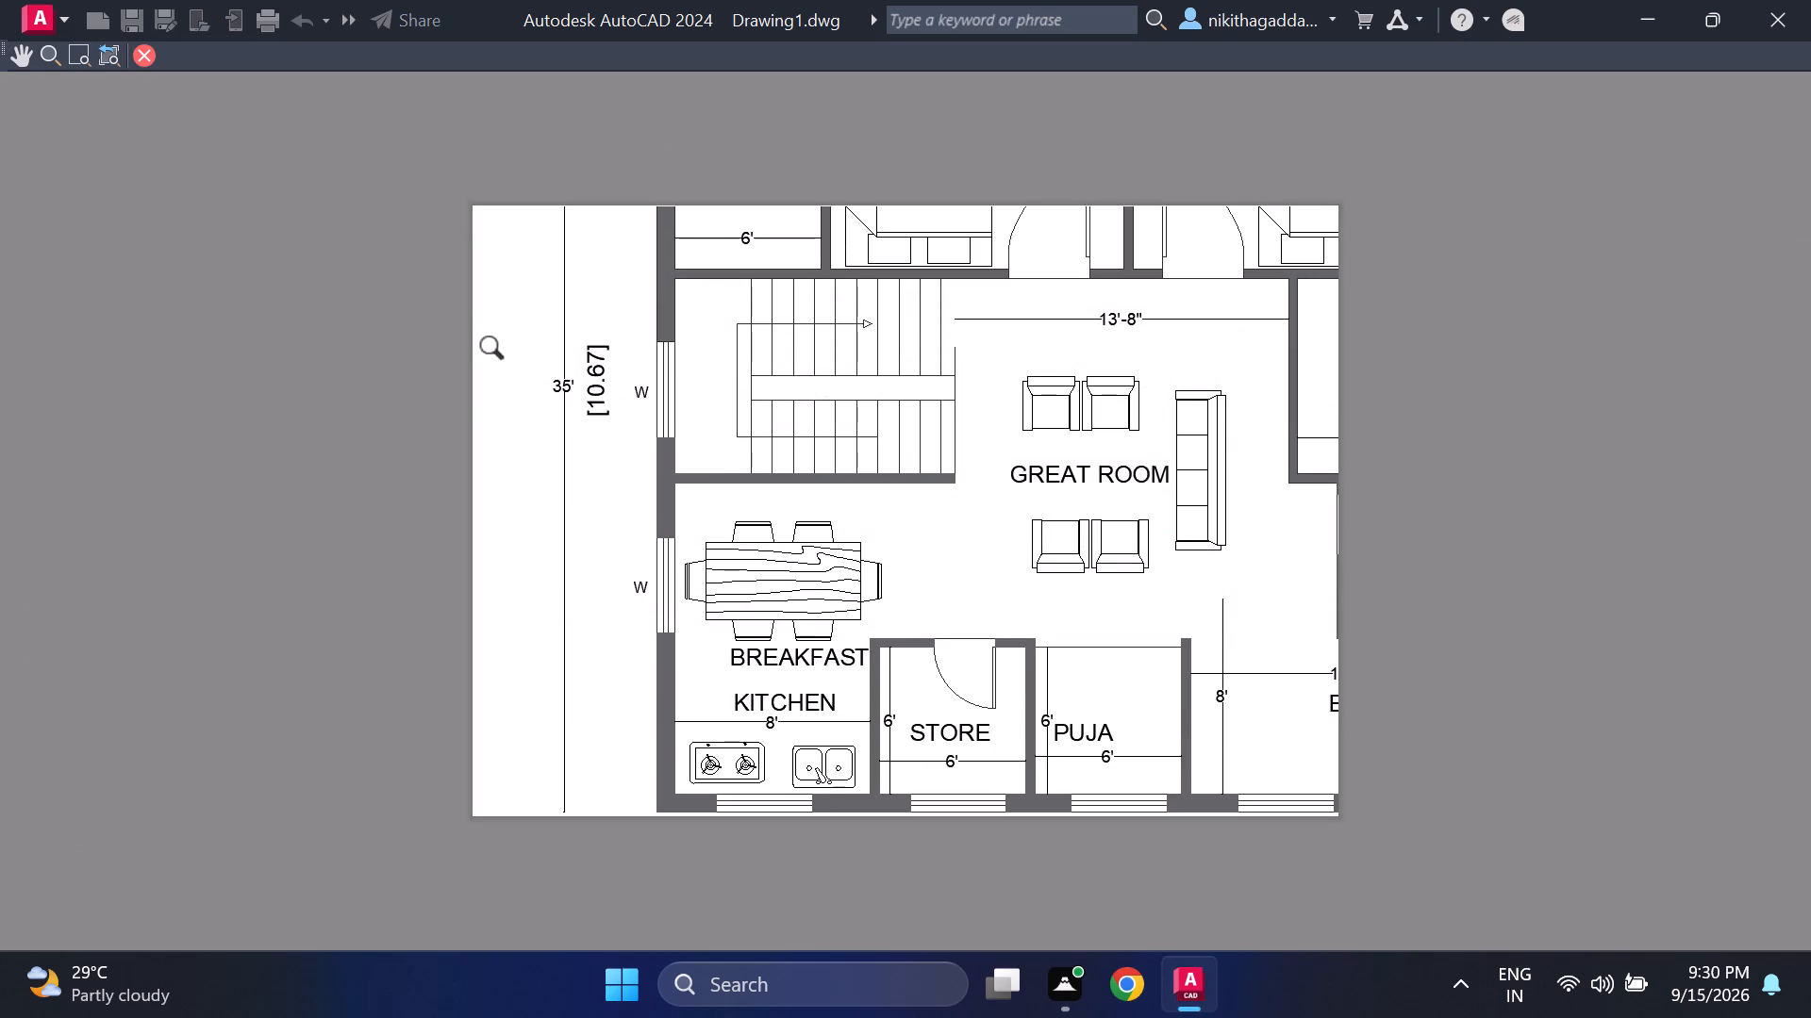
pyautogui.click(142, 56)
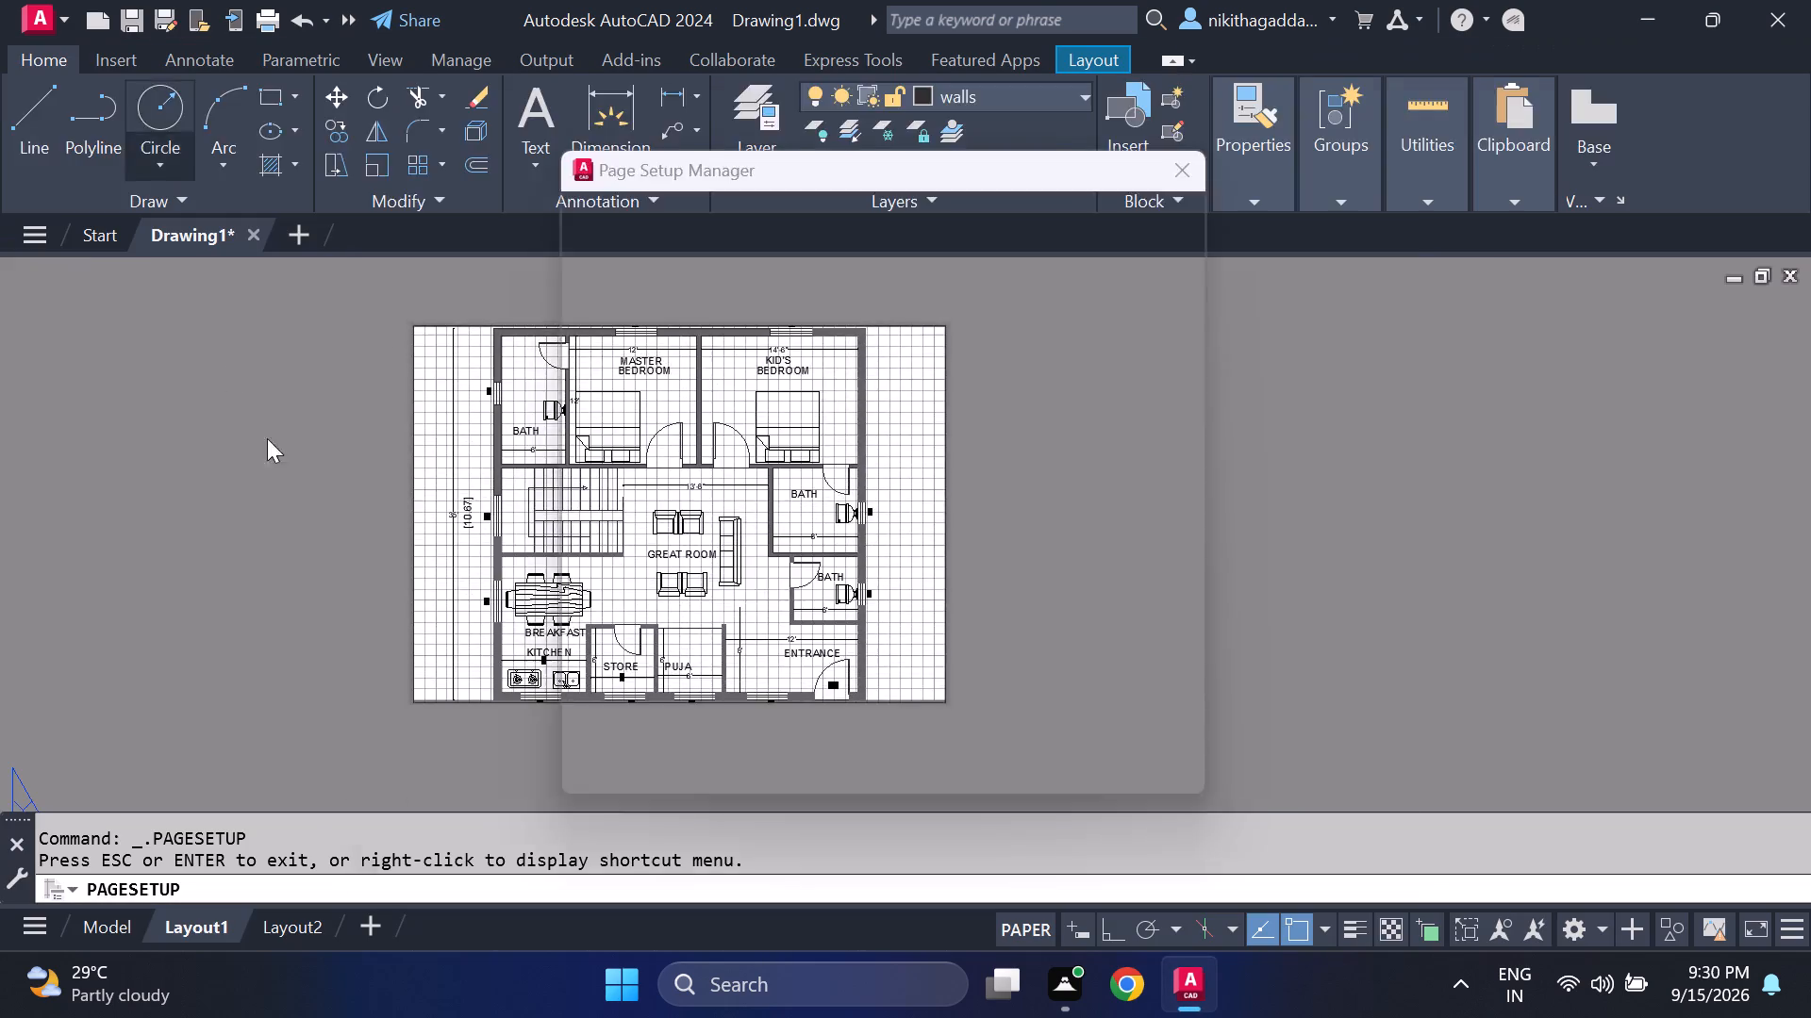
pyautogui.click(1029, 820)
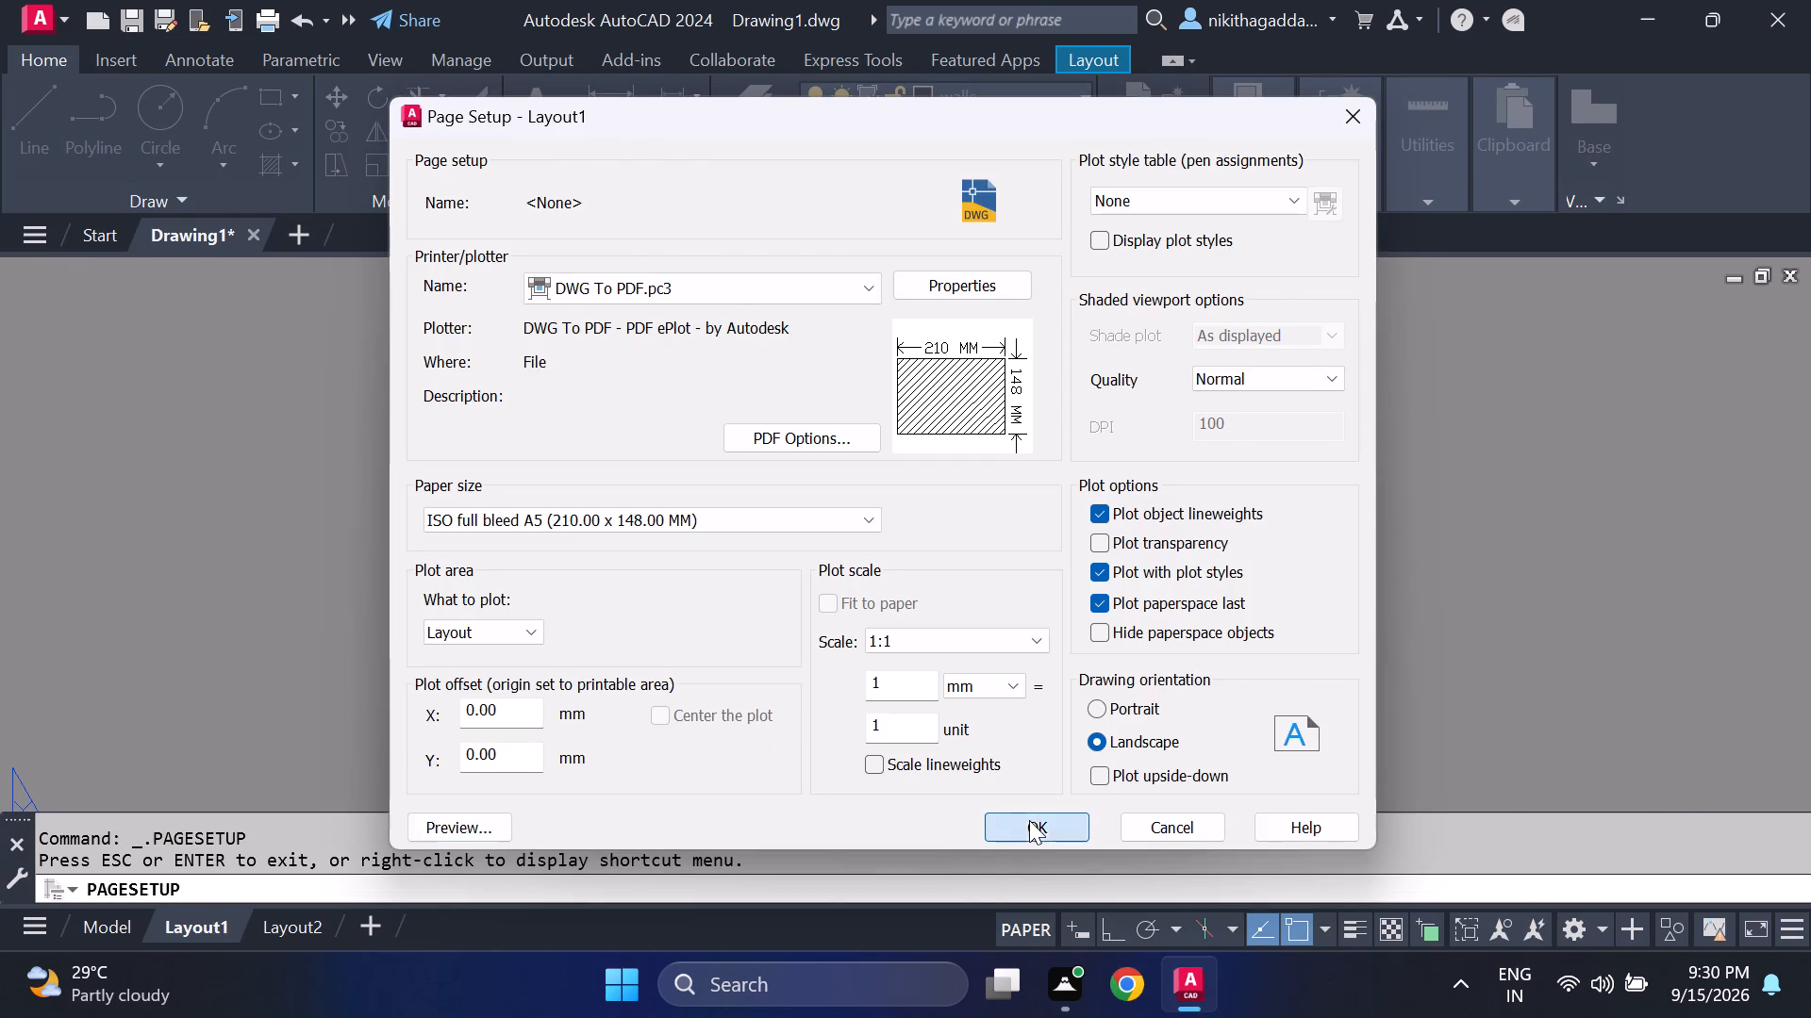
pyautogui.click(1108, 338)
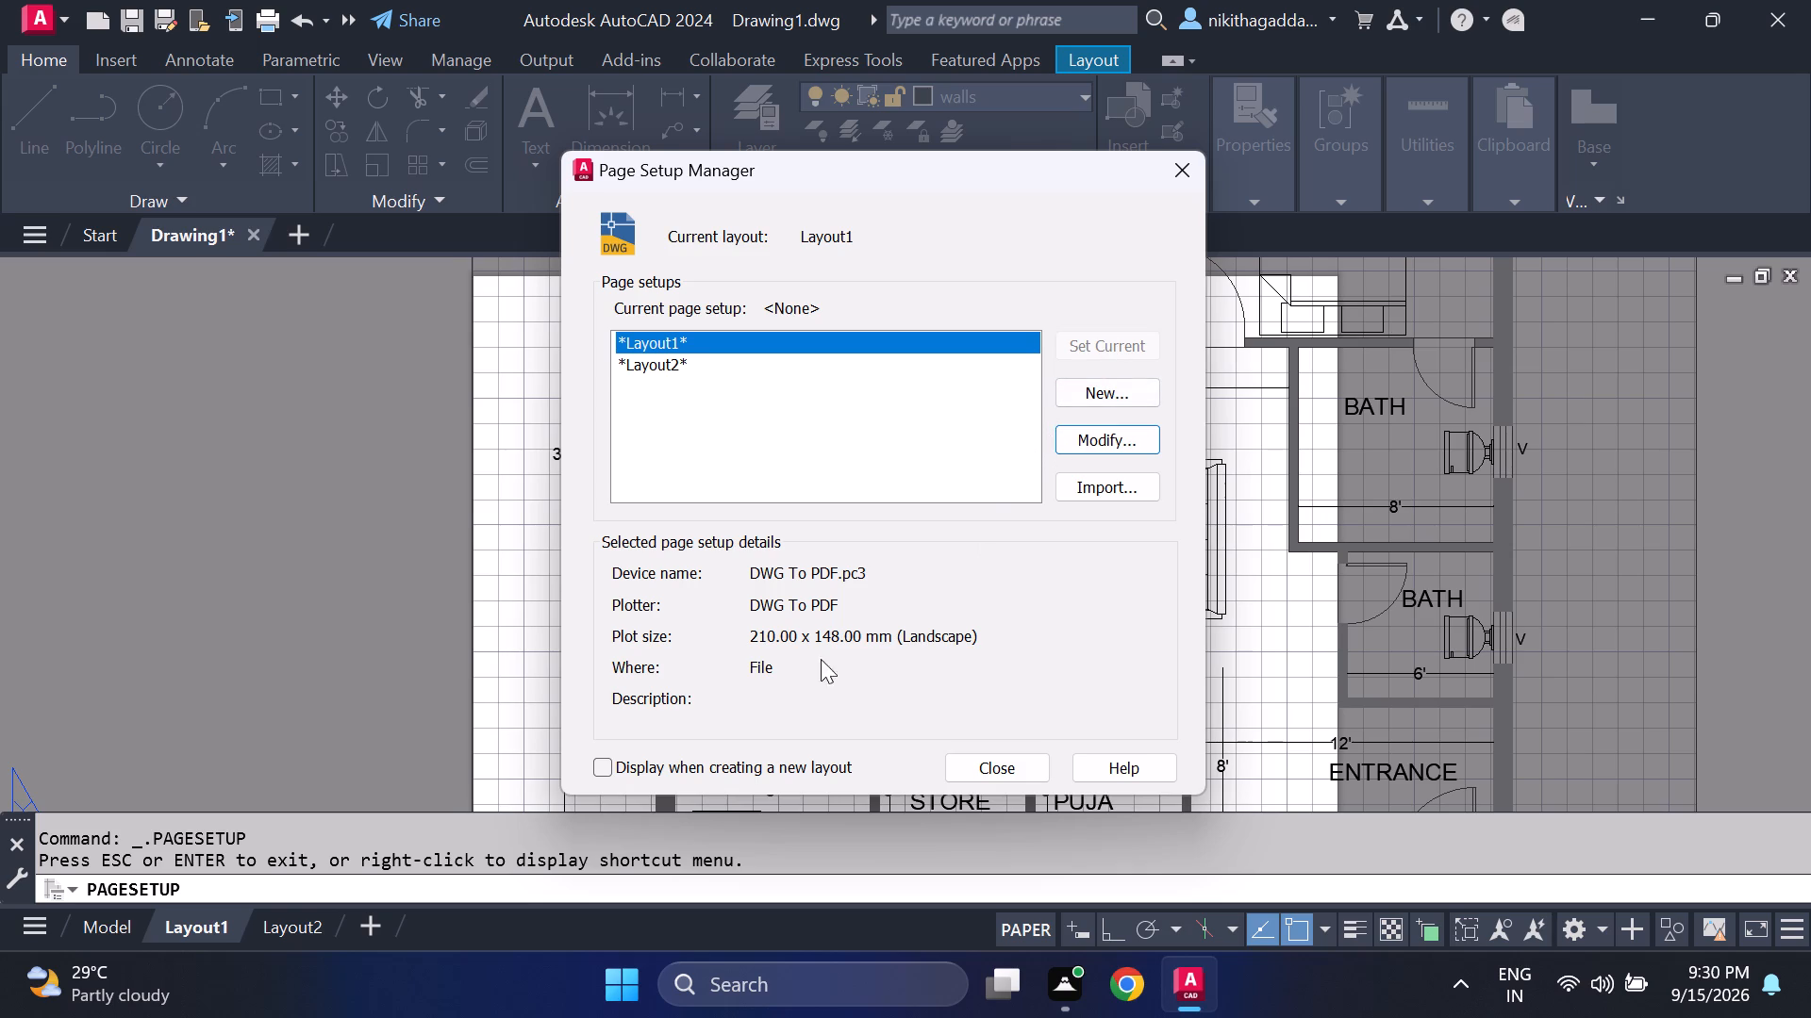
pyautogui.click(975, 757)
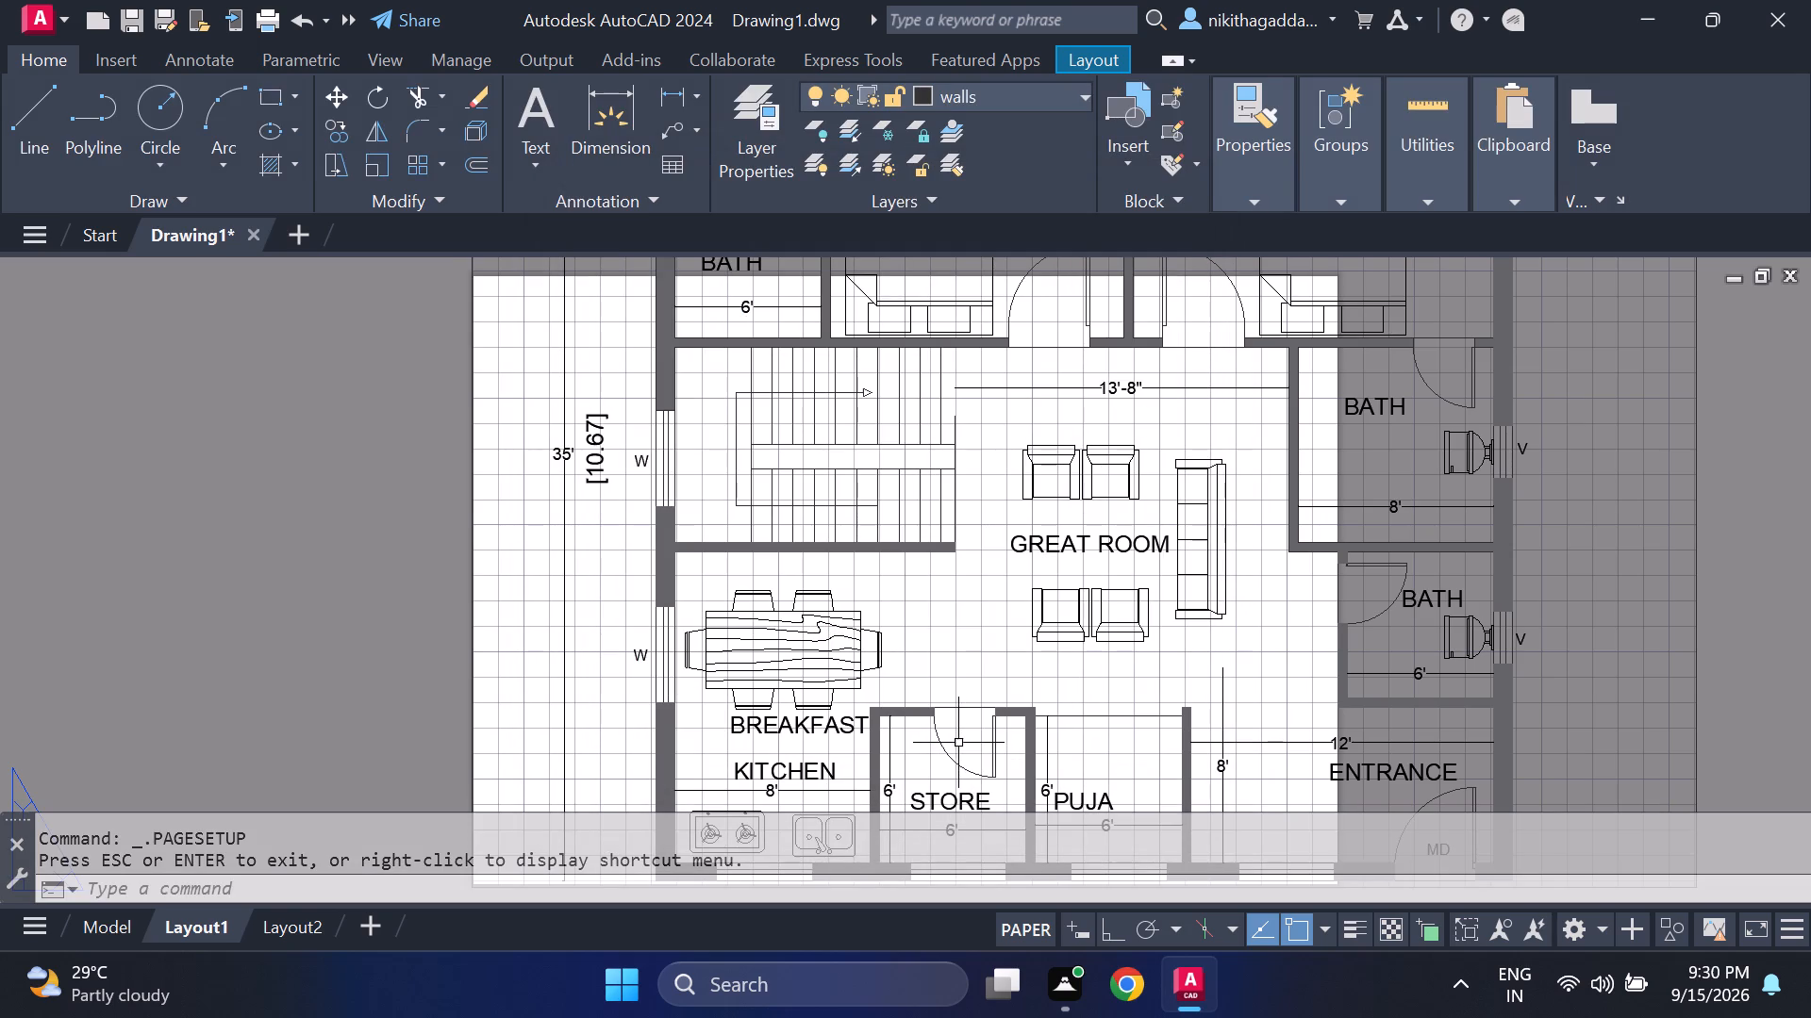
# Inspect the plan's fit on the Layout1 sheet and compare it with Layout2 and model space.
pyautogui.scroll(-3, 955, 725)
pyautogui.scroll(1, 953, 722)
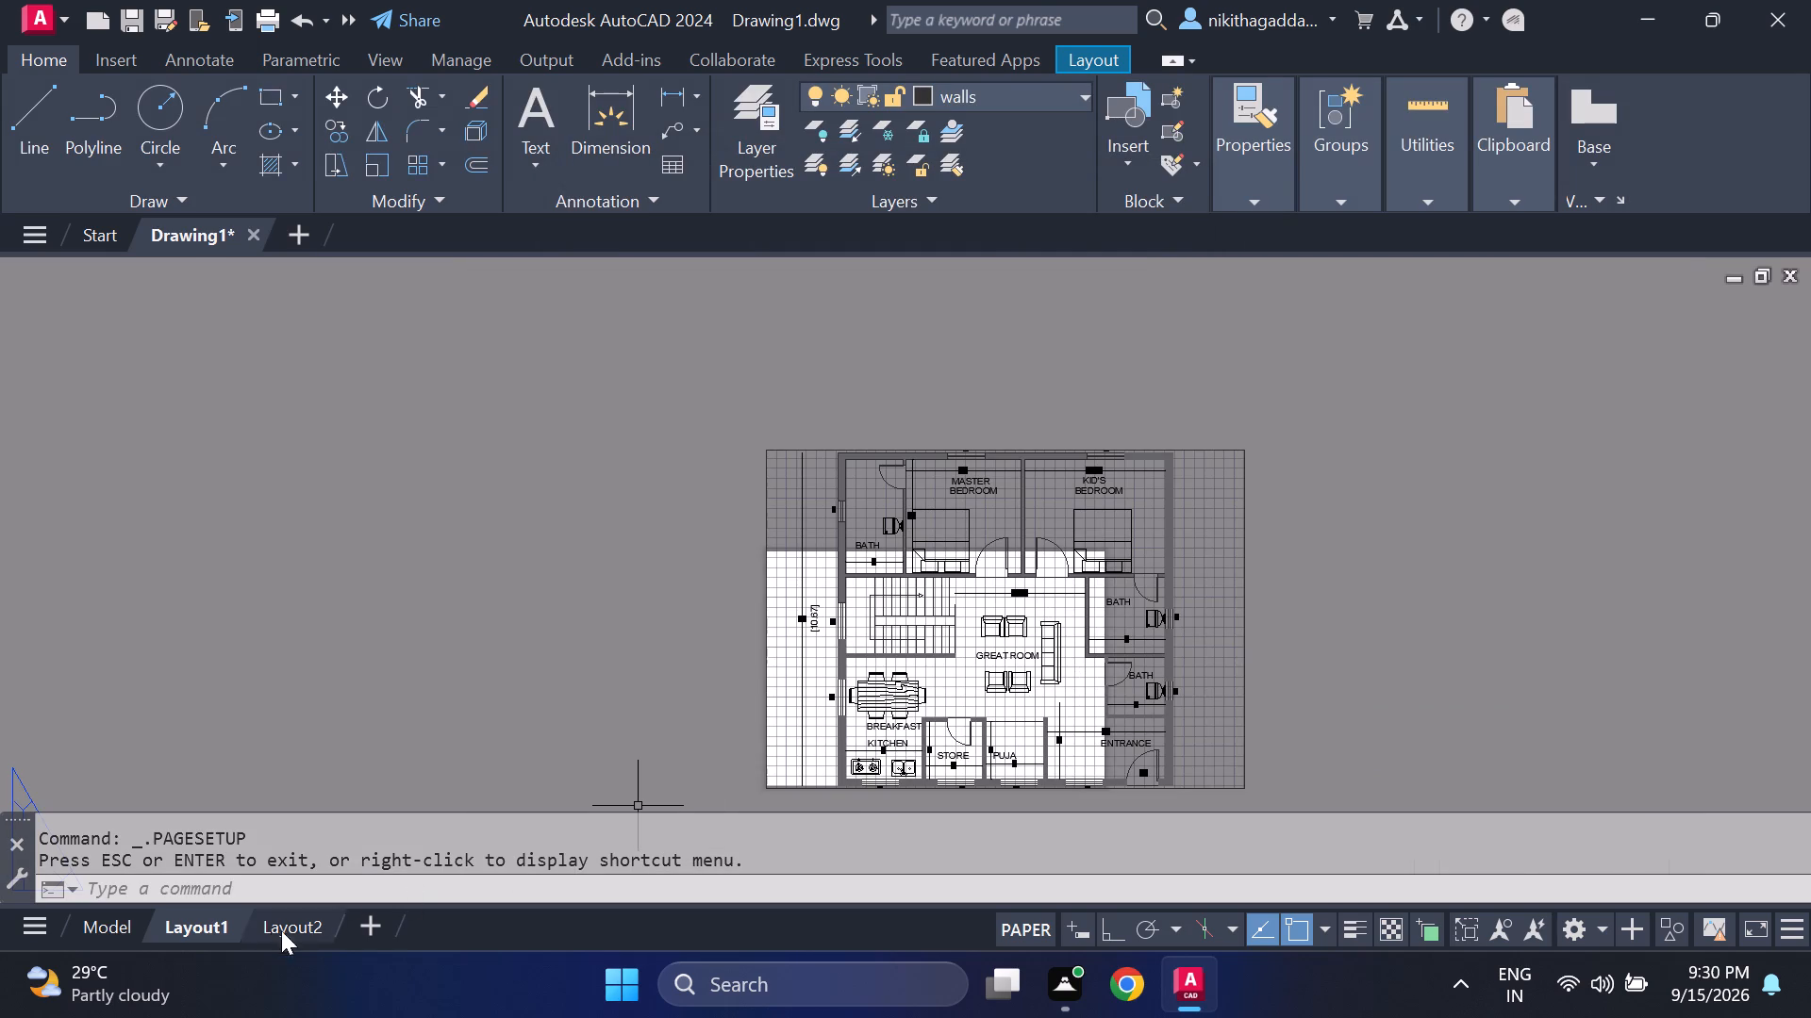
pyautogui.click(213, 921)
pyautogui.click(321, 923)
pyautogui.click(91, 920)
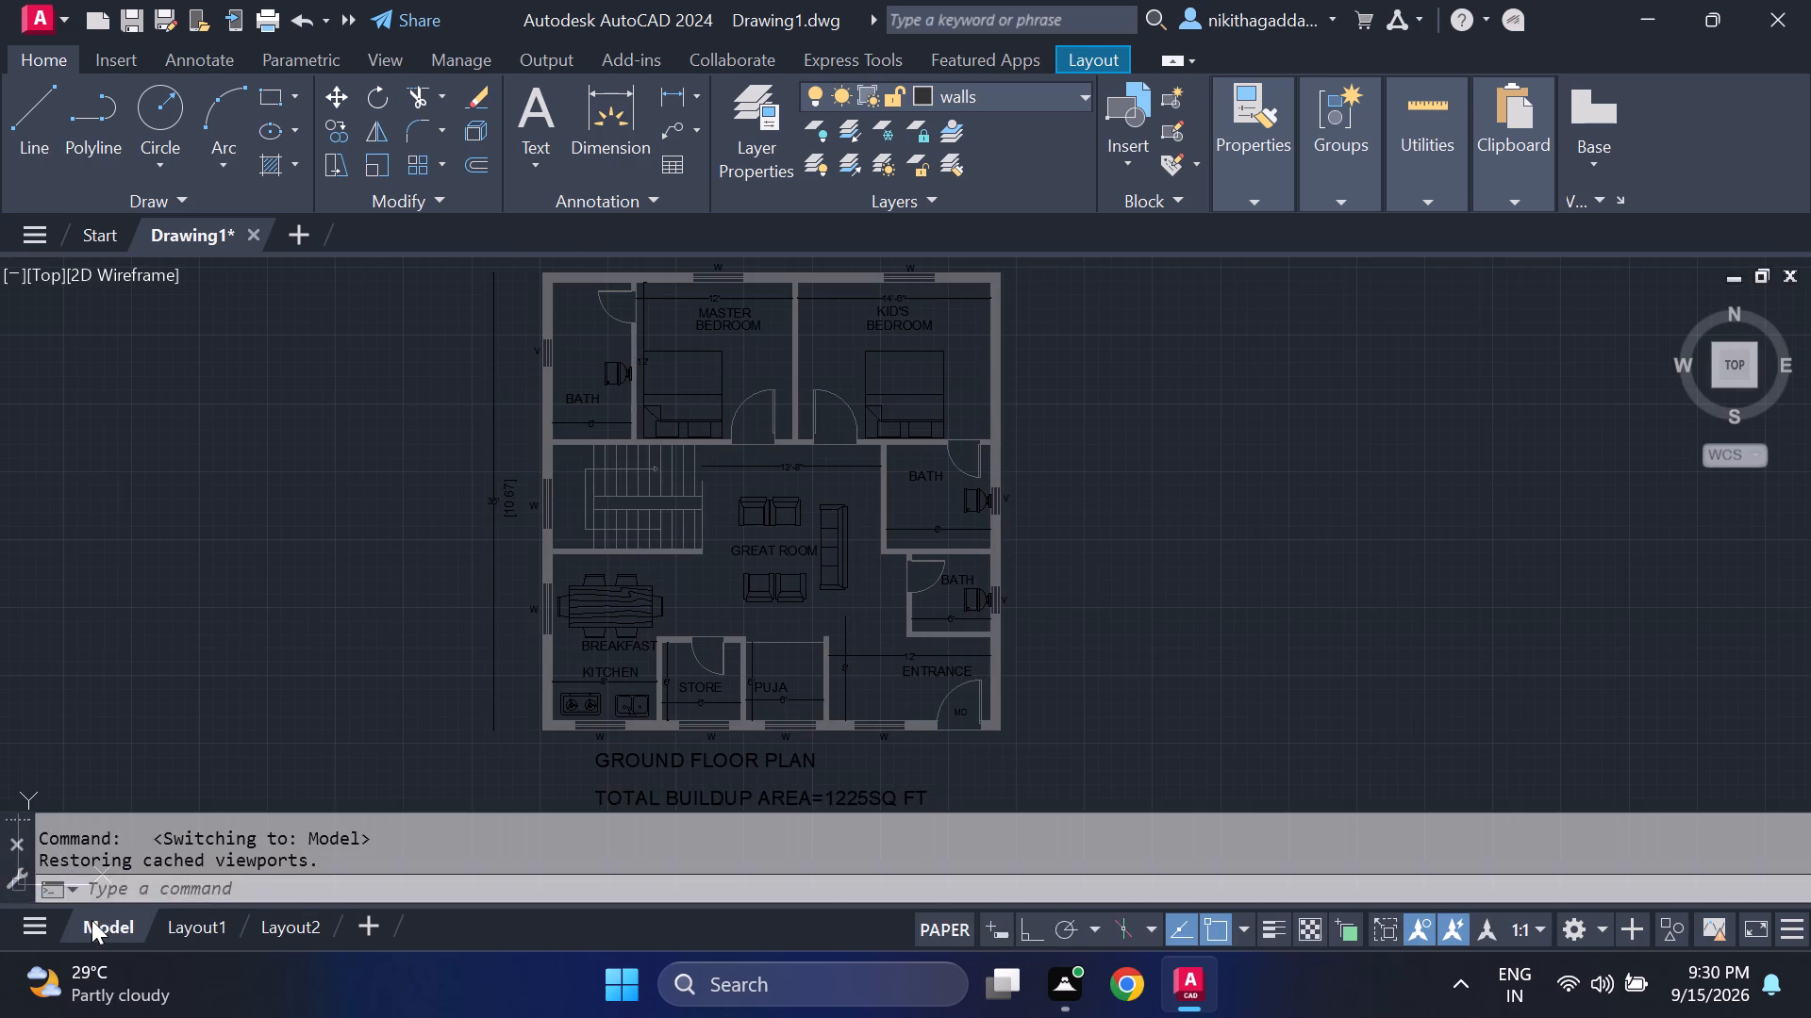
pyautogui.click(193, 916)
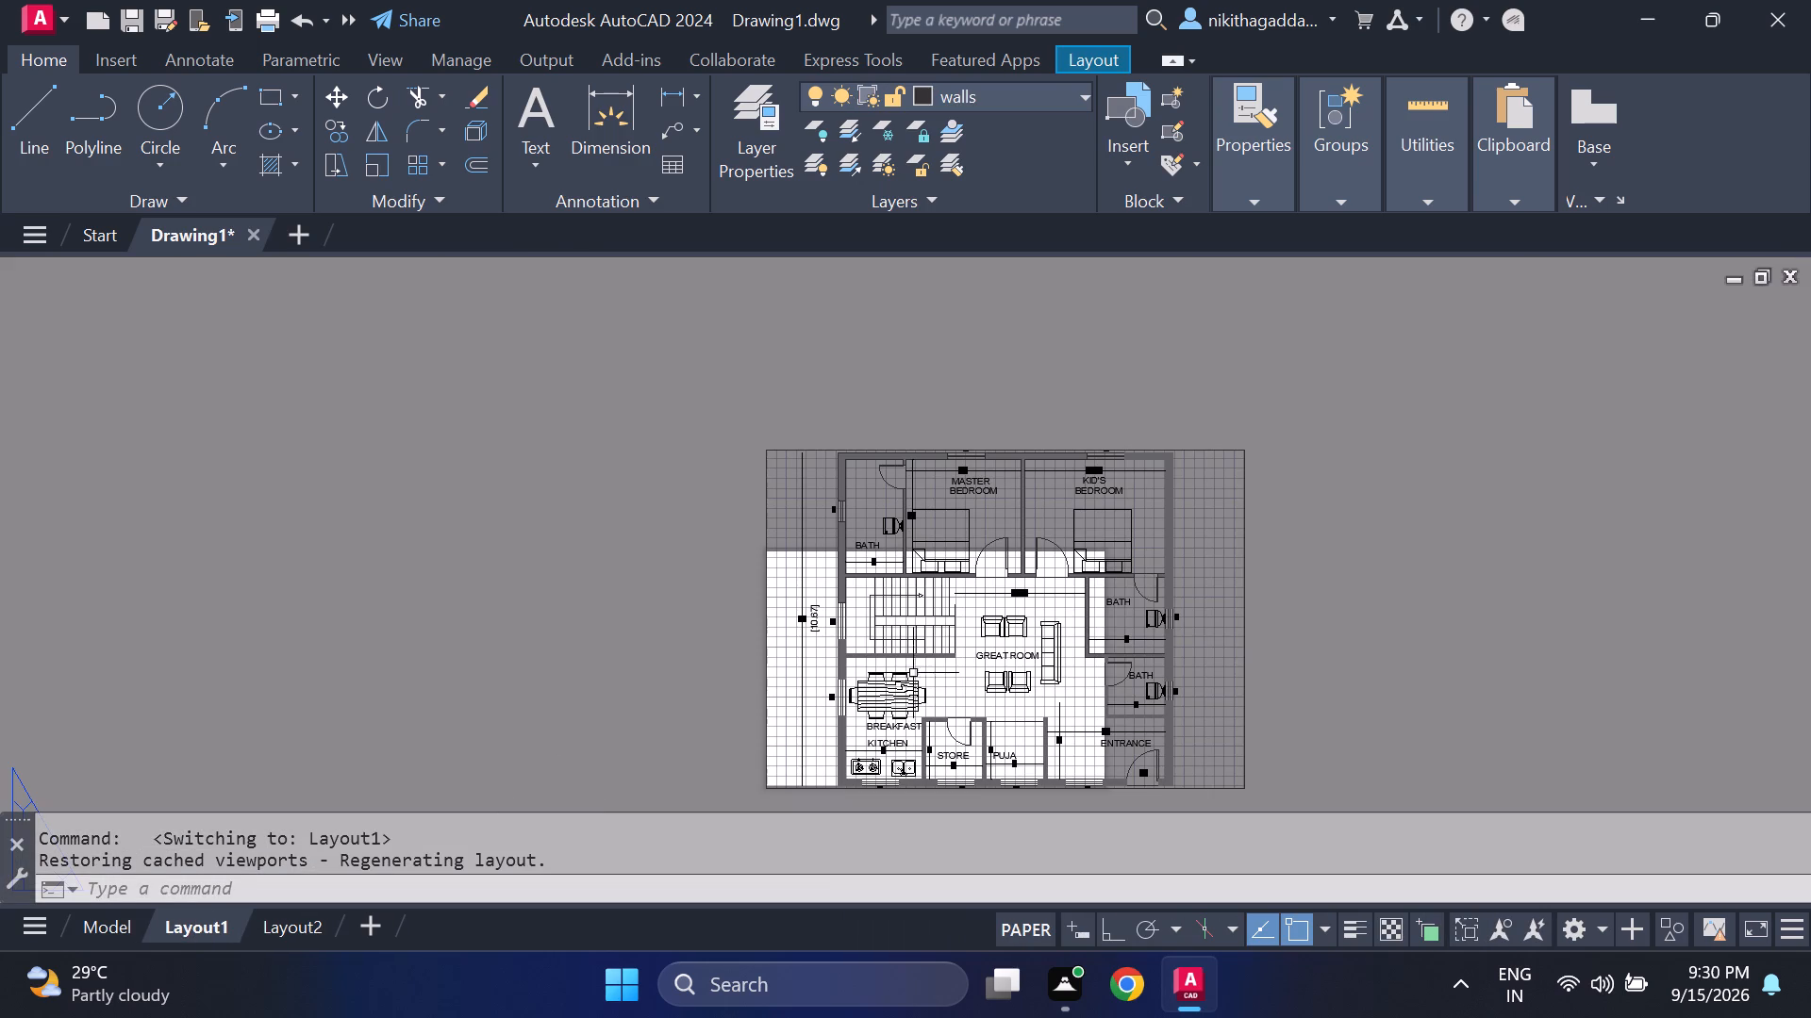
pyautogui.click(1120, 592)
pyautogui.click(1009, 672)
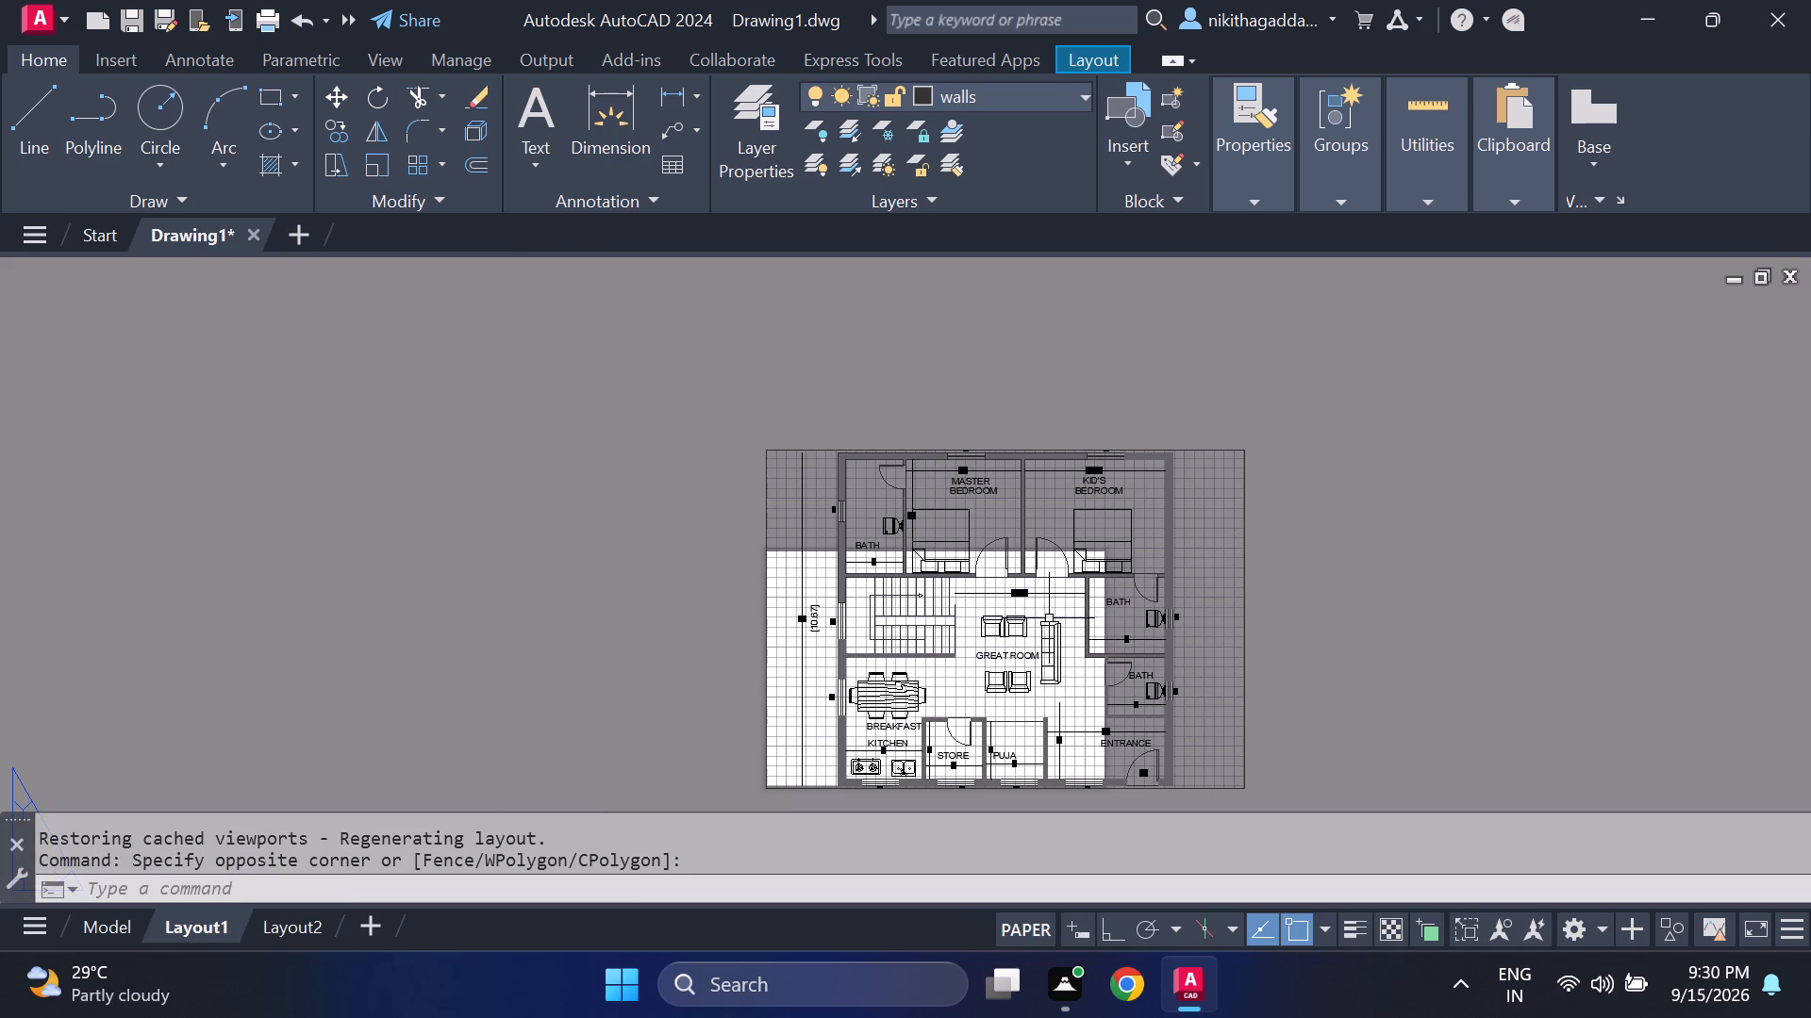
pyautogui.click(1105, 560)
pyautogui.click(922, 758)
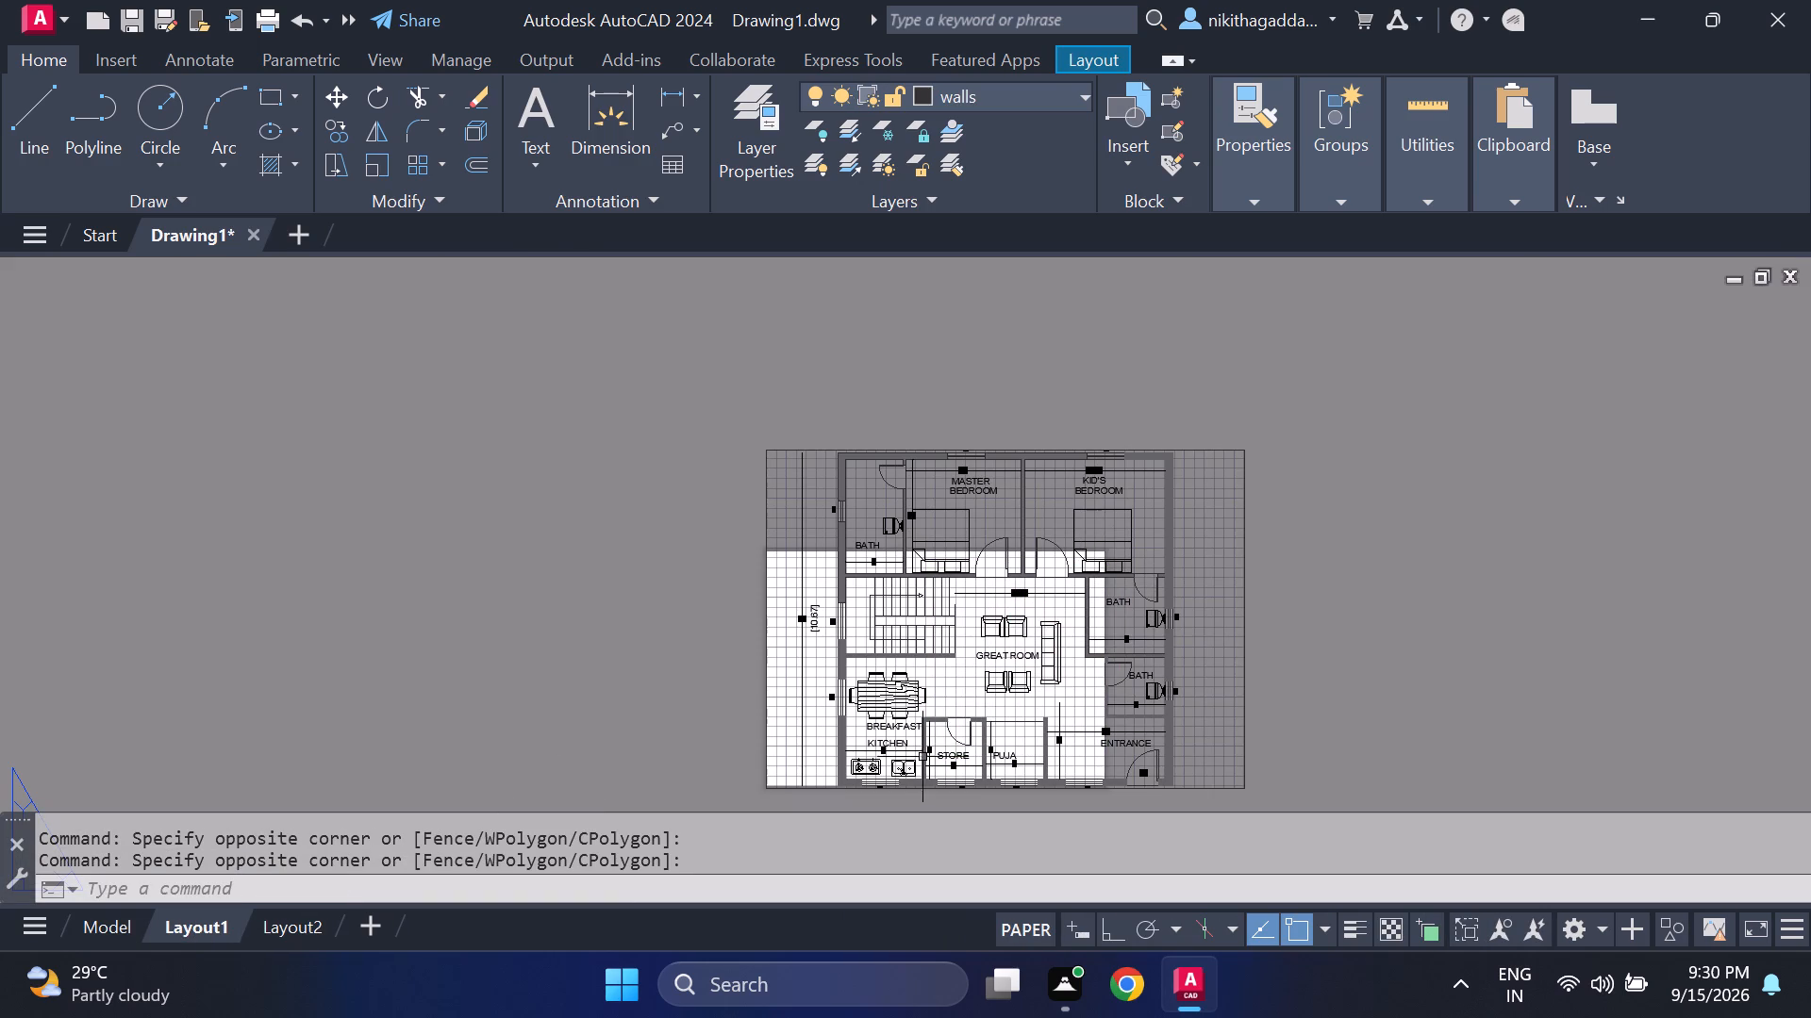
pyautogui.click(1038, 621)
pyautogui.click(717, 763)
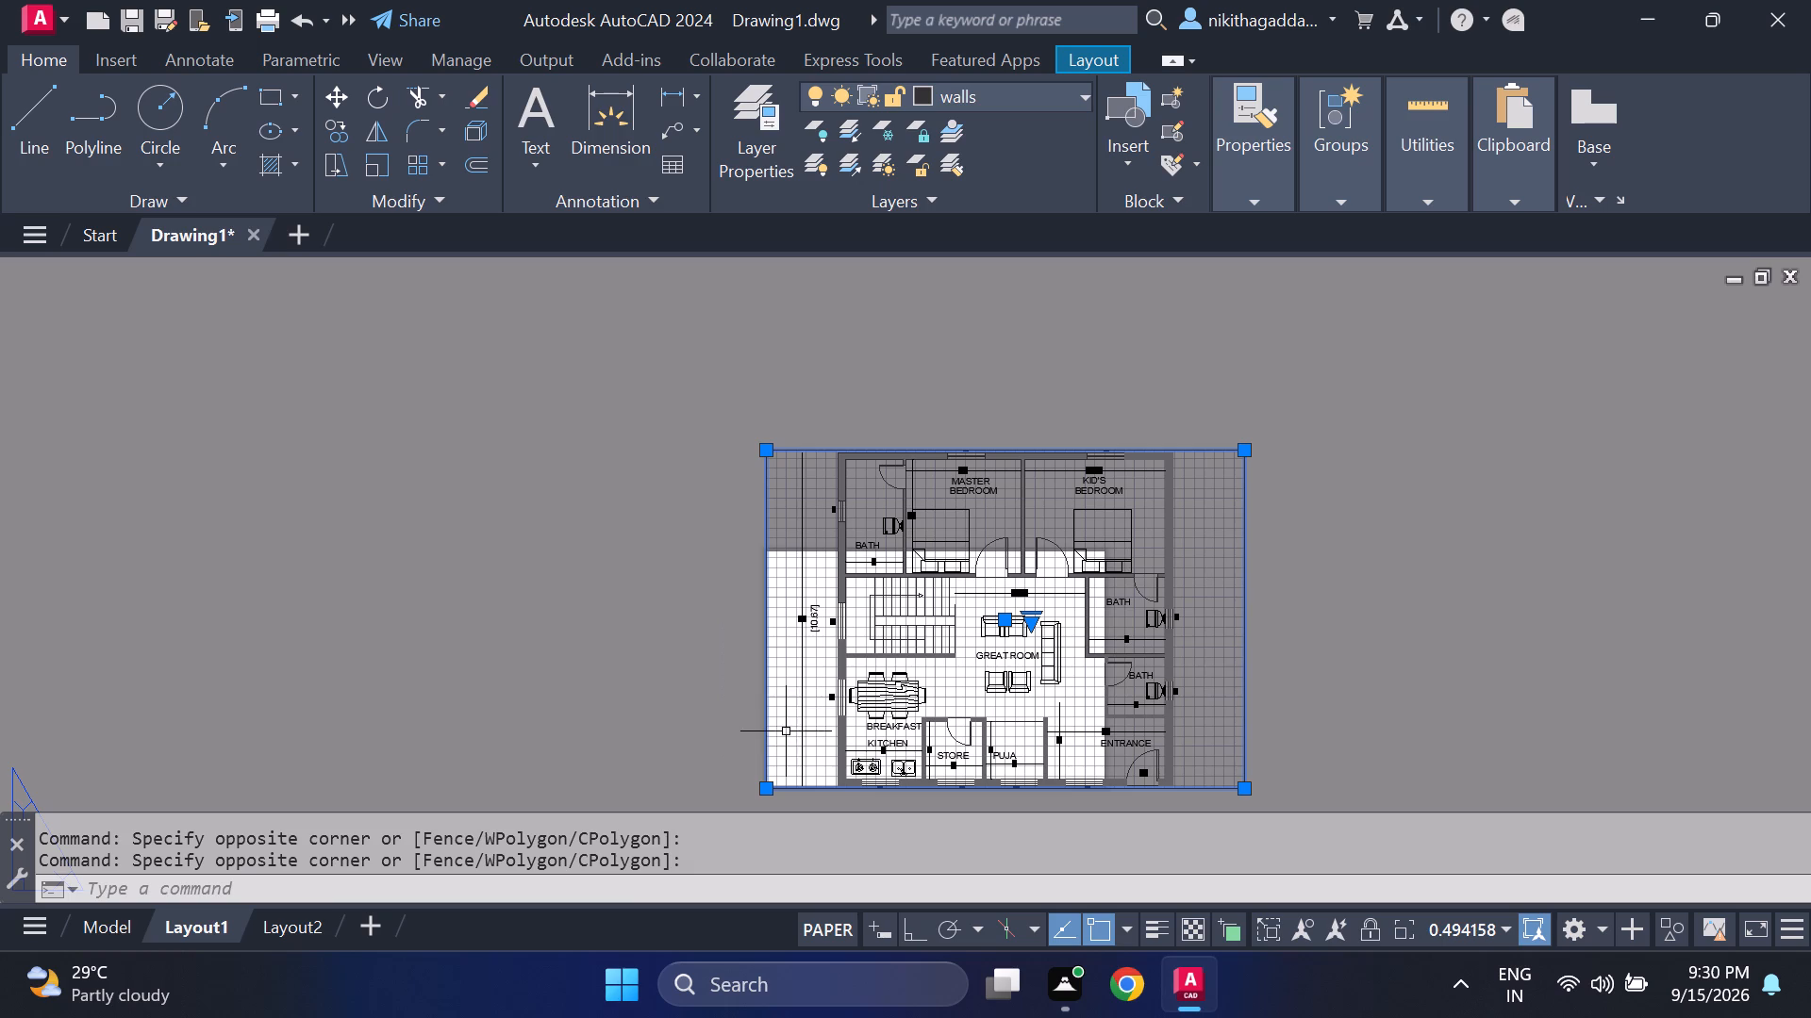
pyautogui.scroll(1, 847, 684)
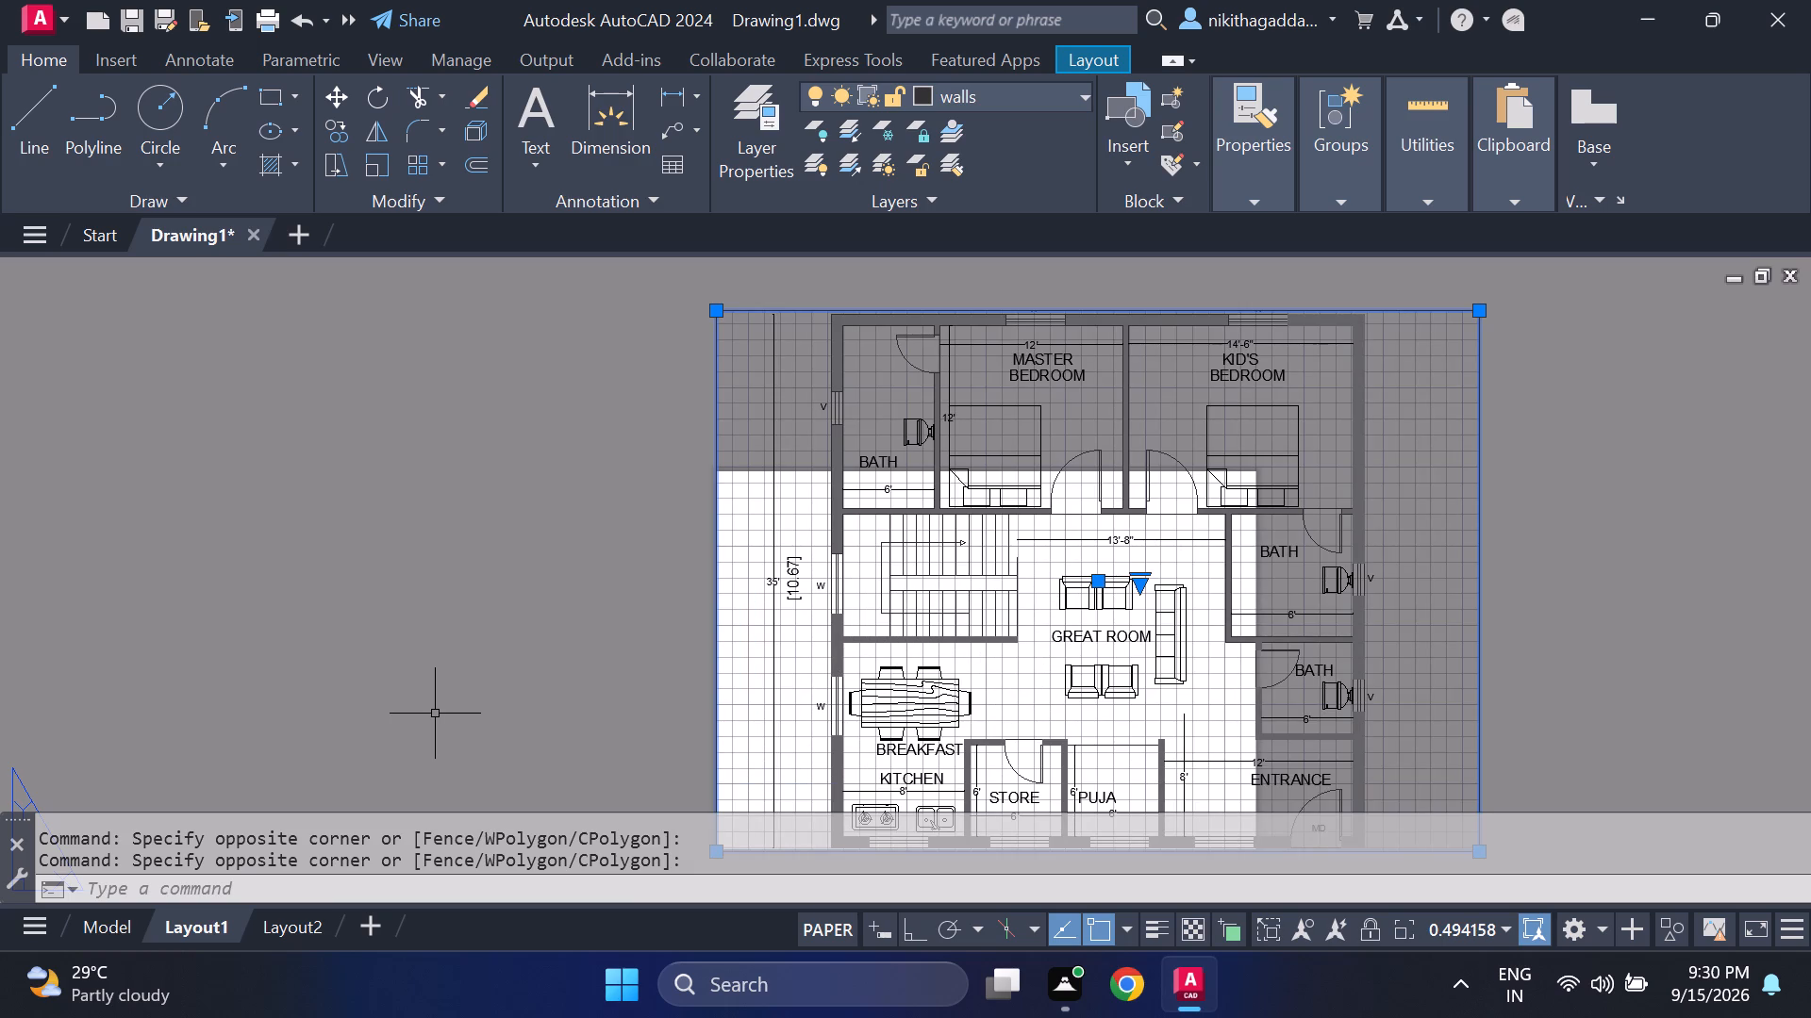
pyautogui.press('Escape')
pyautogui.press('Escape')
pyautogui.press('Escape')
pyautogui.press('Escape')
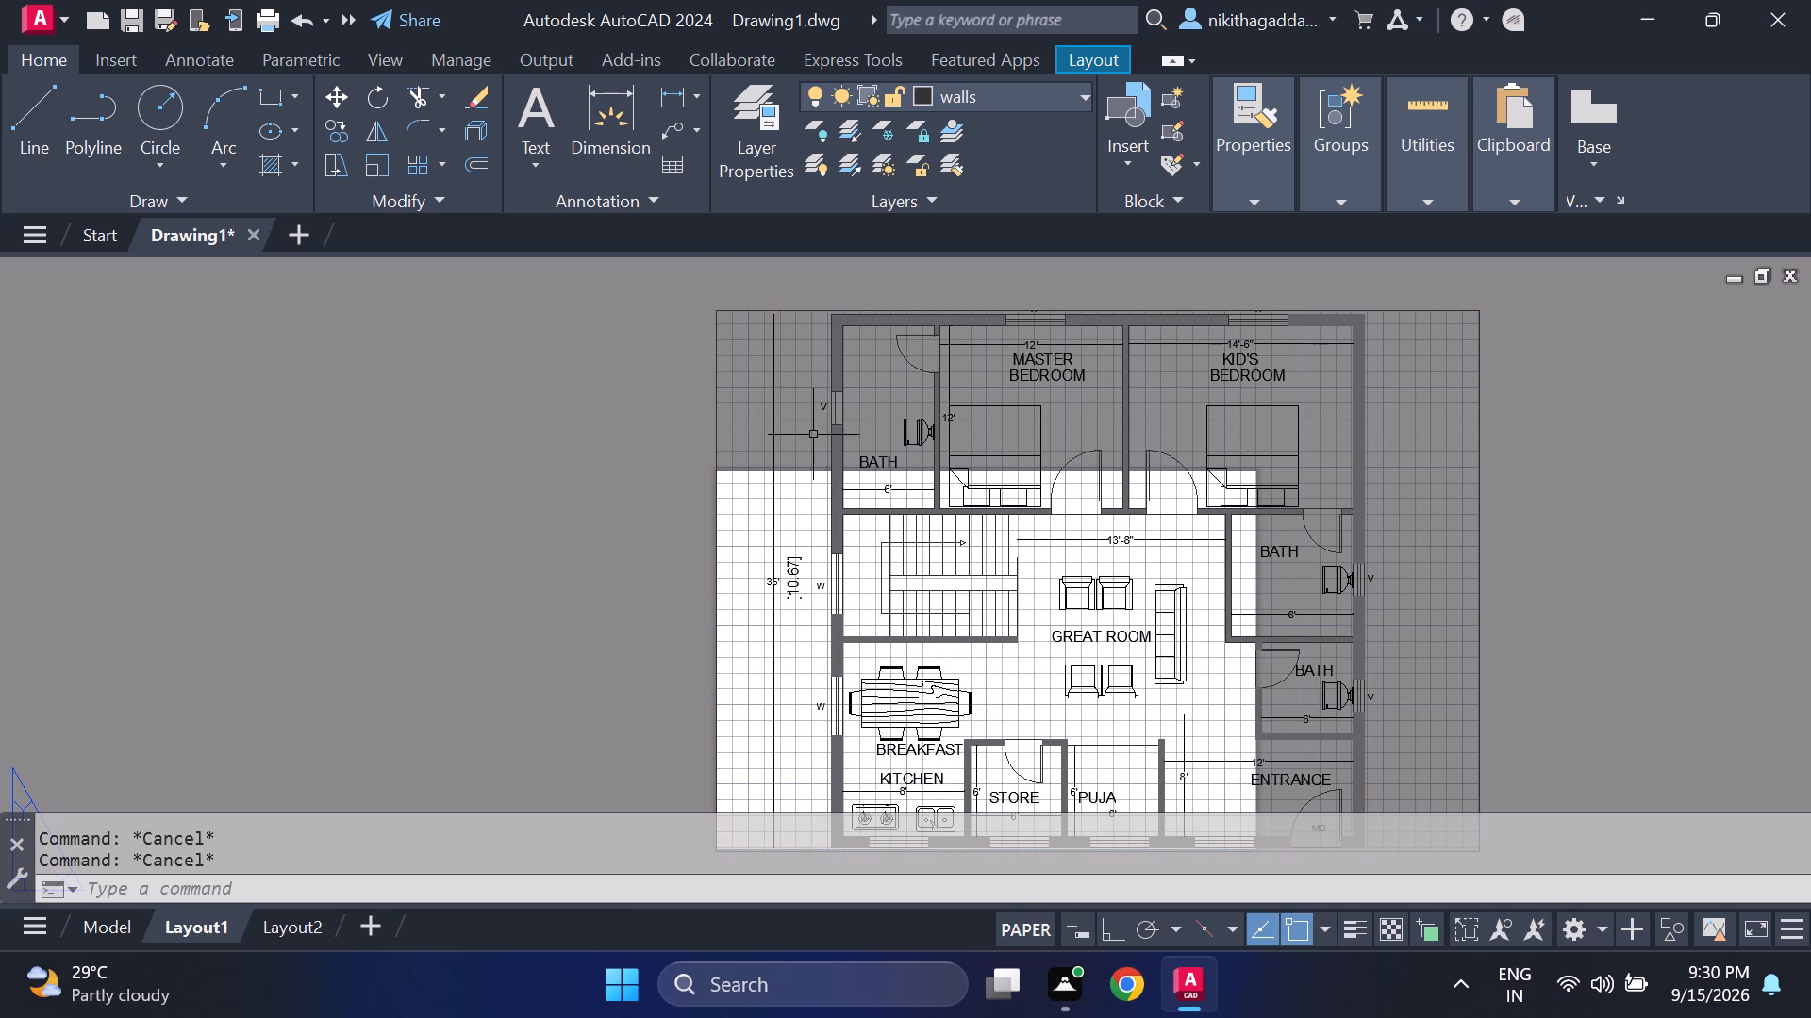
# Modify Layout1's page setup to use the ISO expand A4 (210.00 x 297.00 MM) paper size.
pyautogui.scroll(-2, 852, 476)
pyautogui.scroll(2, 867, 543)
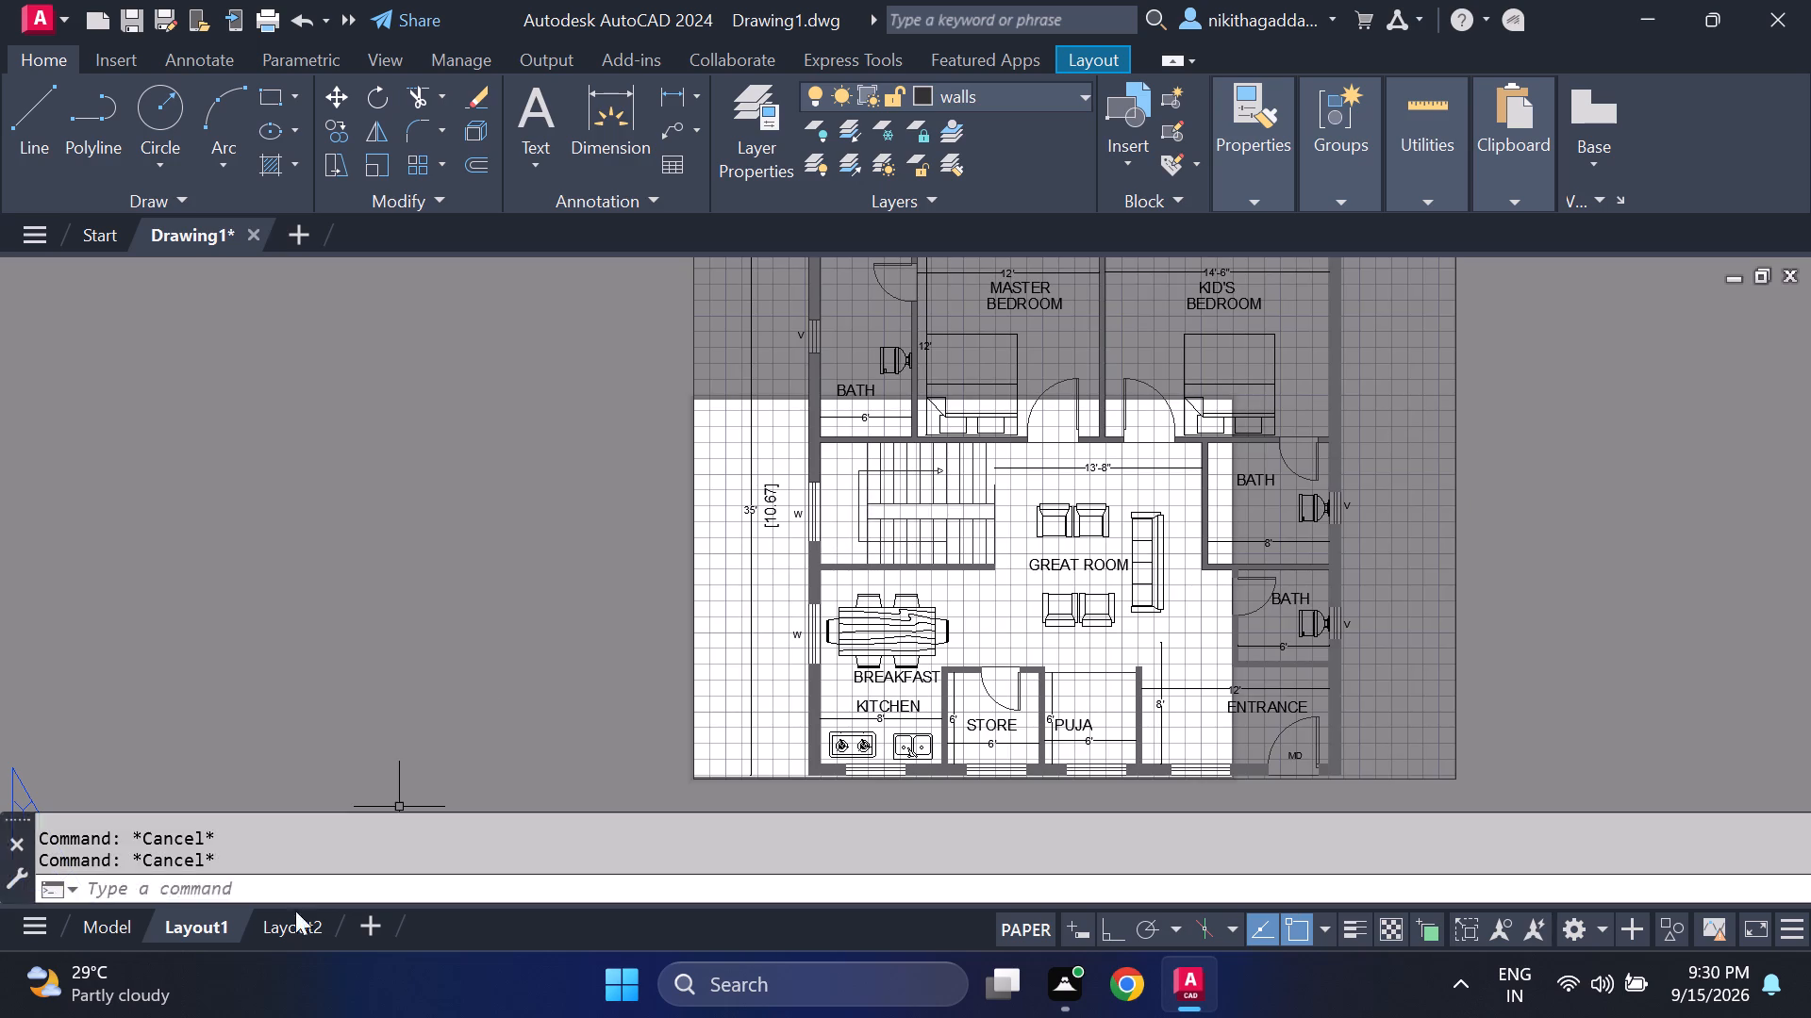
pyautogui.rightClick(176, 918)
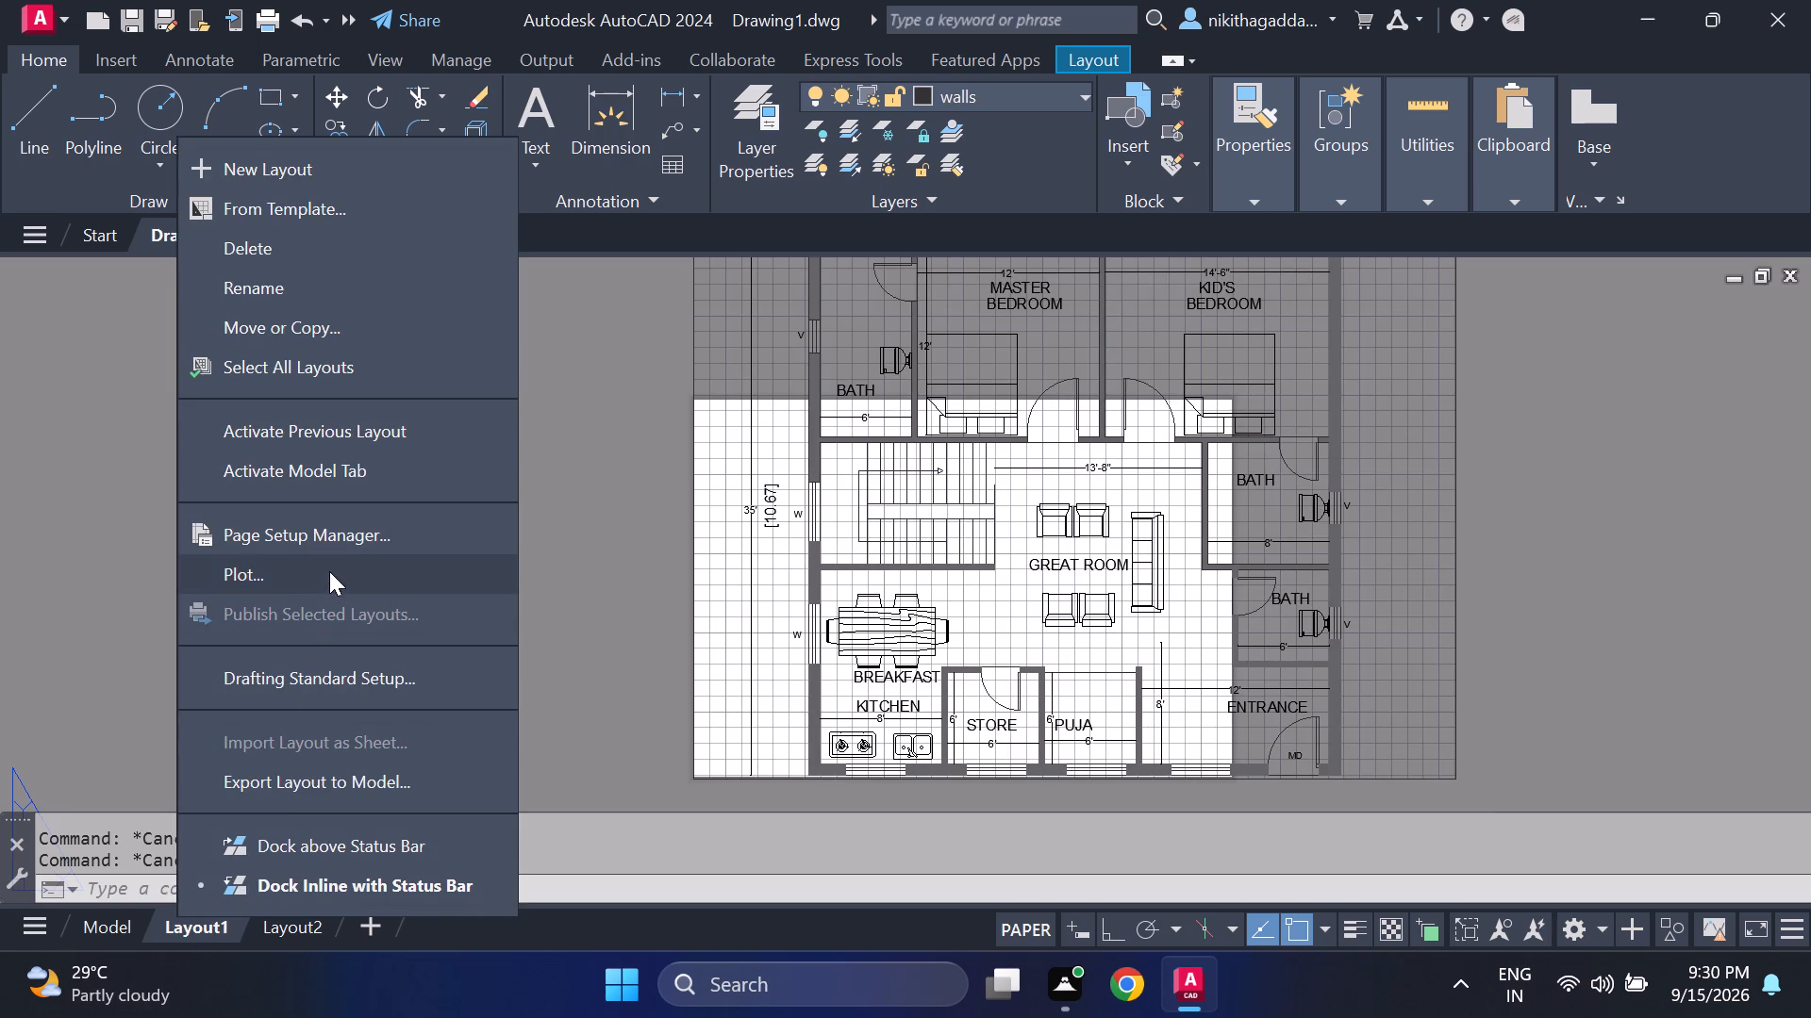
pyautogui.click(350, 539)
pyautogui.click(1127, 436)
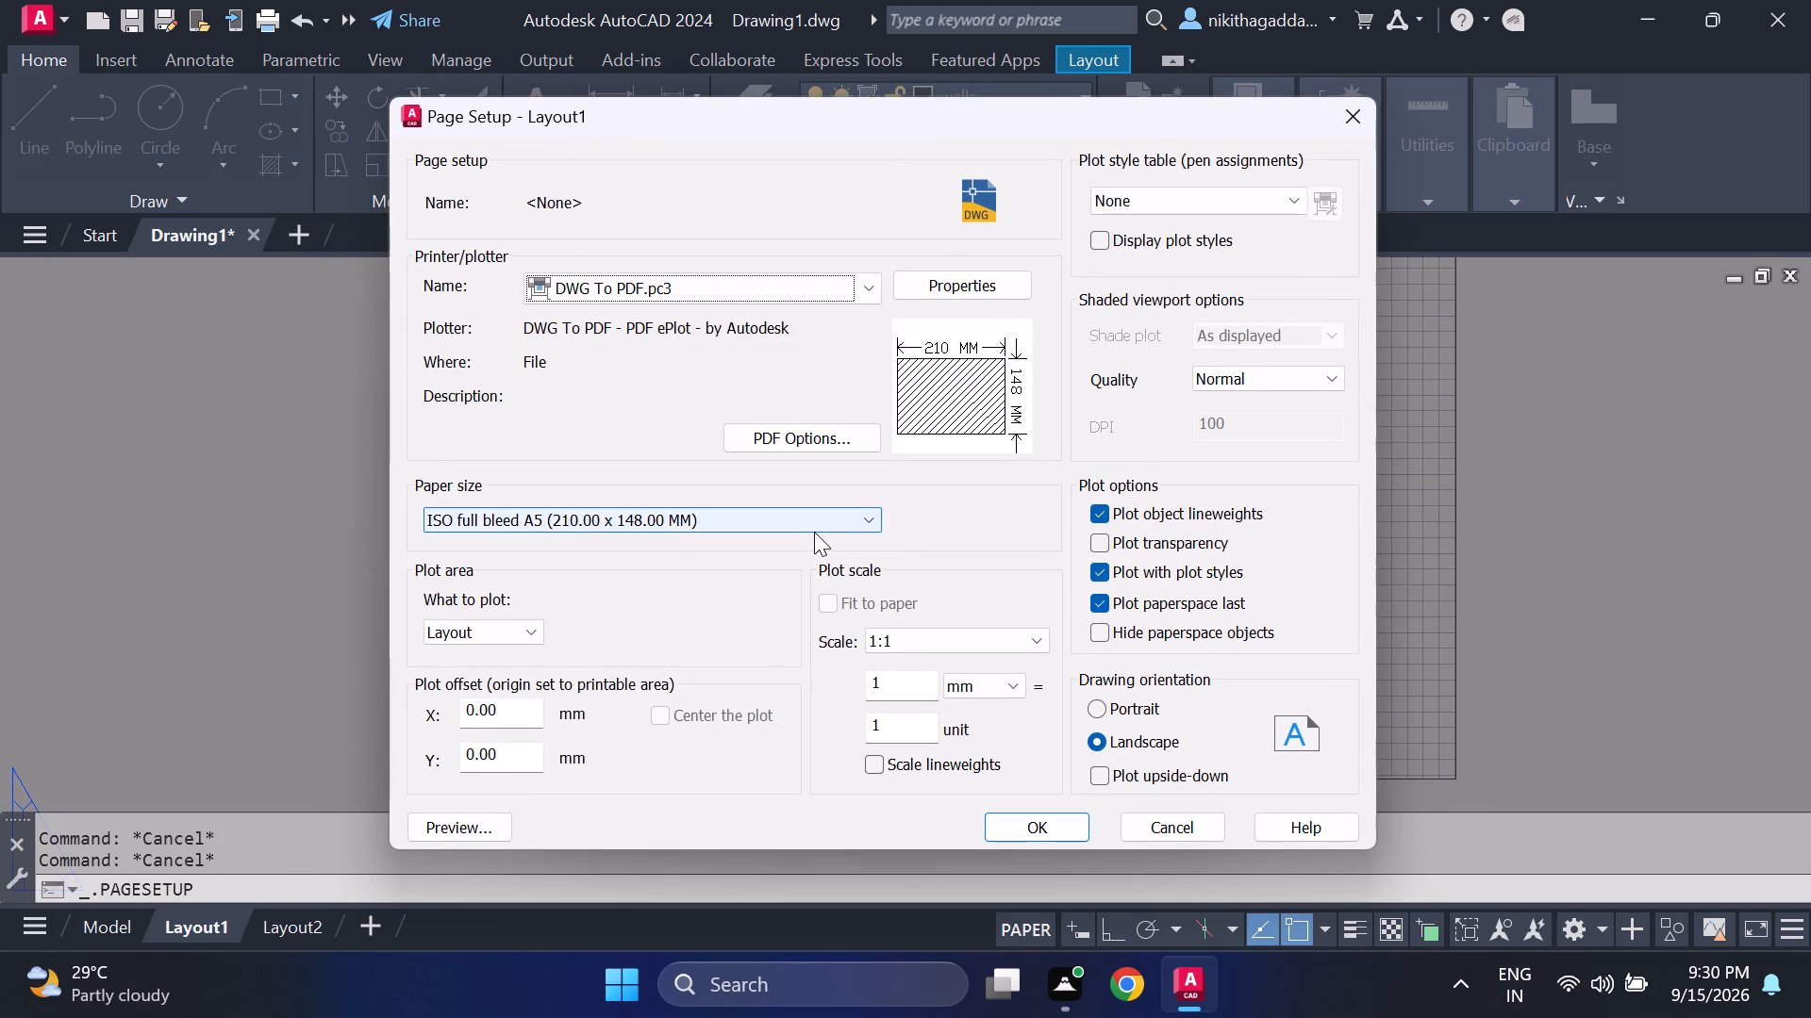
pyautogui.click(814, 531)
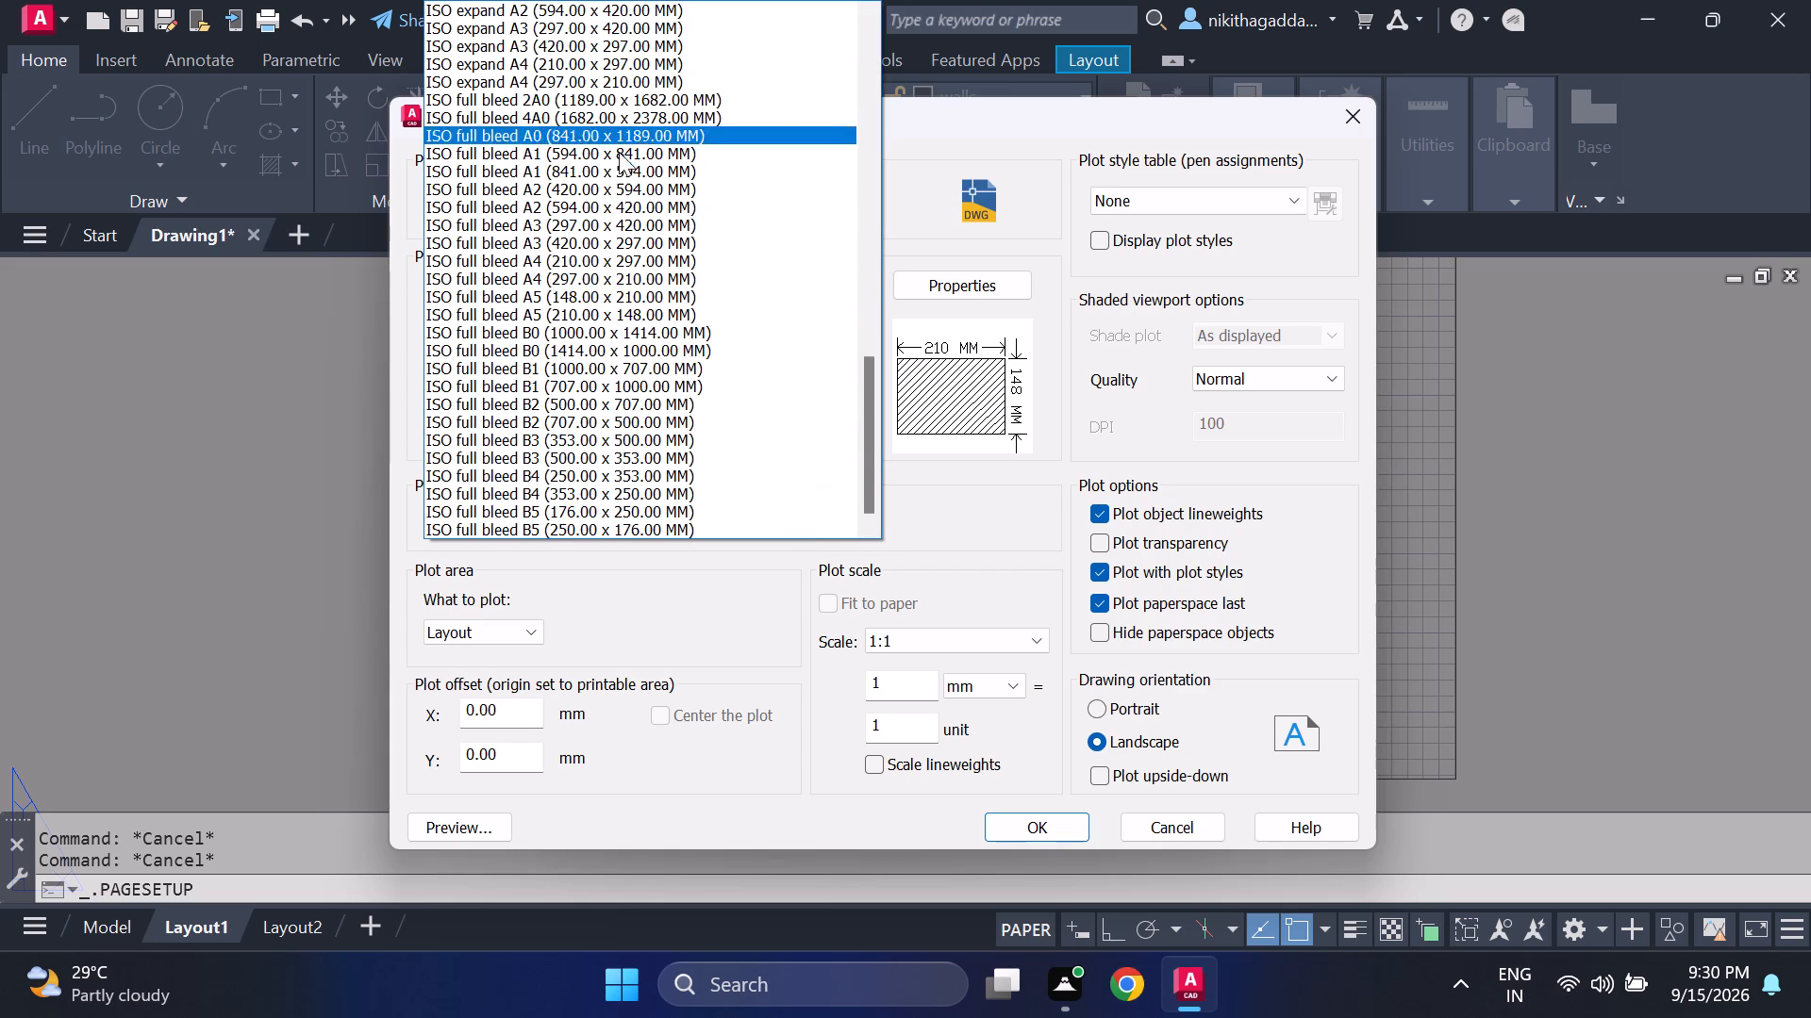
pyautogui.scroll(5, 557, 247)
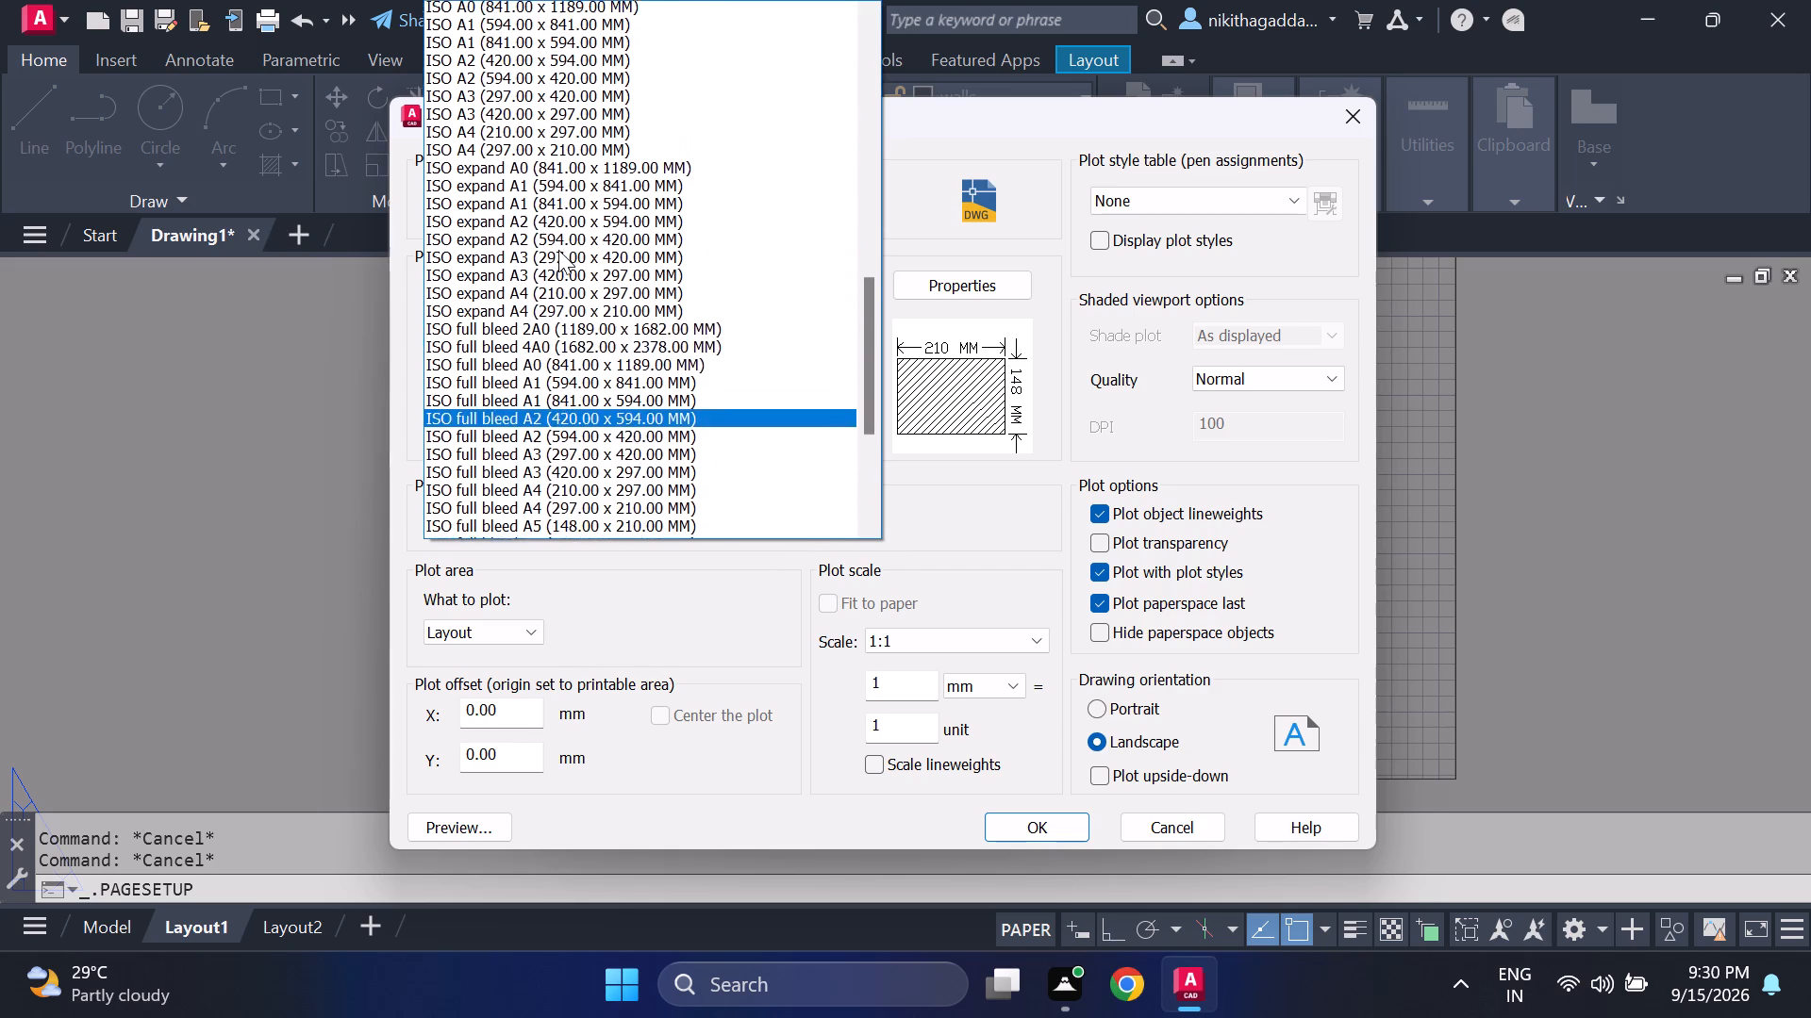
pyautogui.scroll(4, 560, 253)
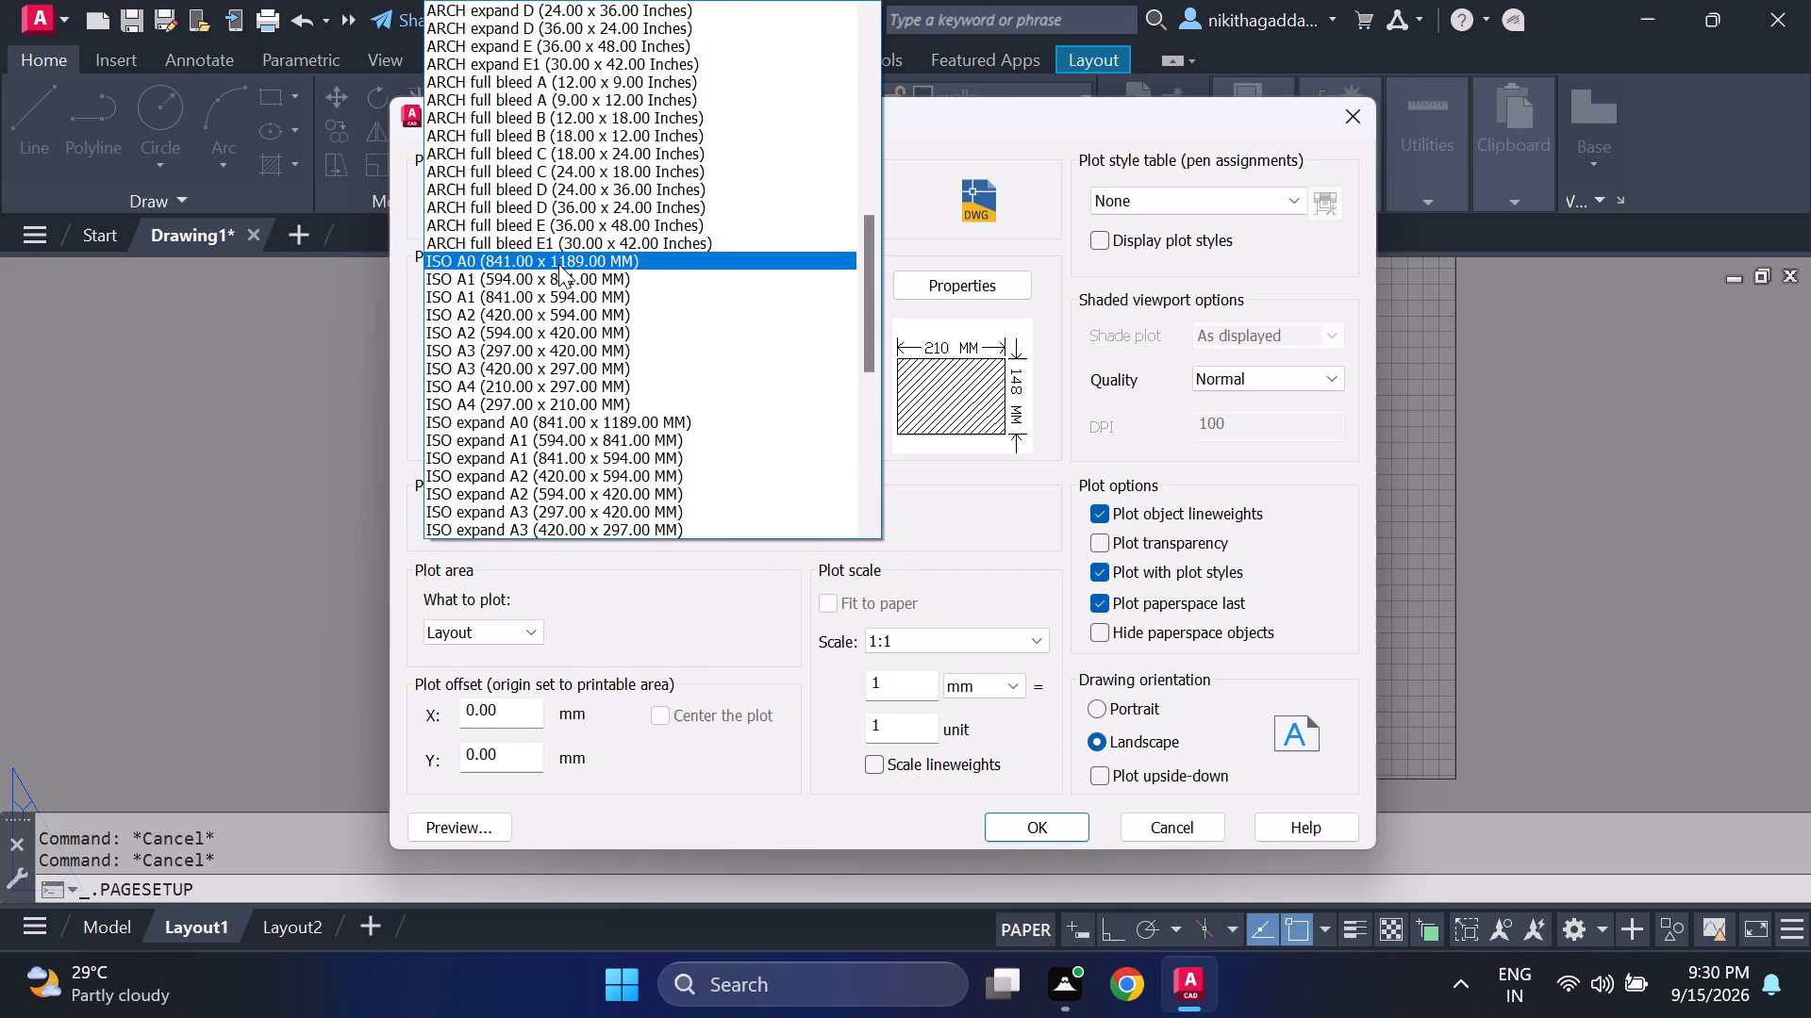
pyautogui.scroll(-2, 514, 438)
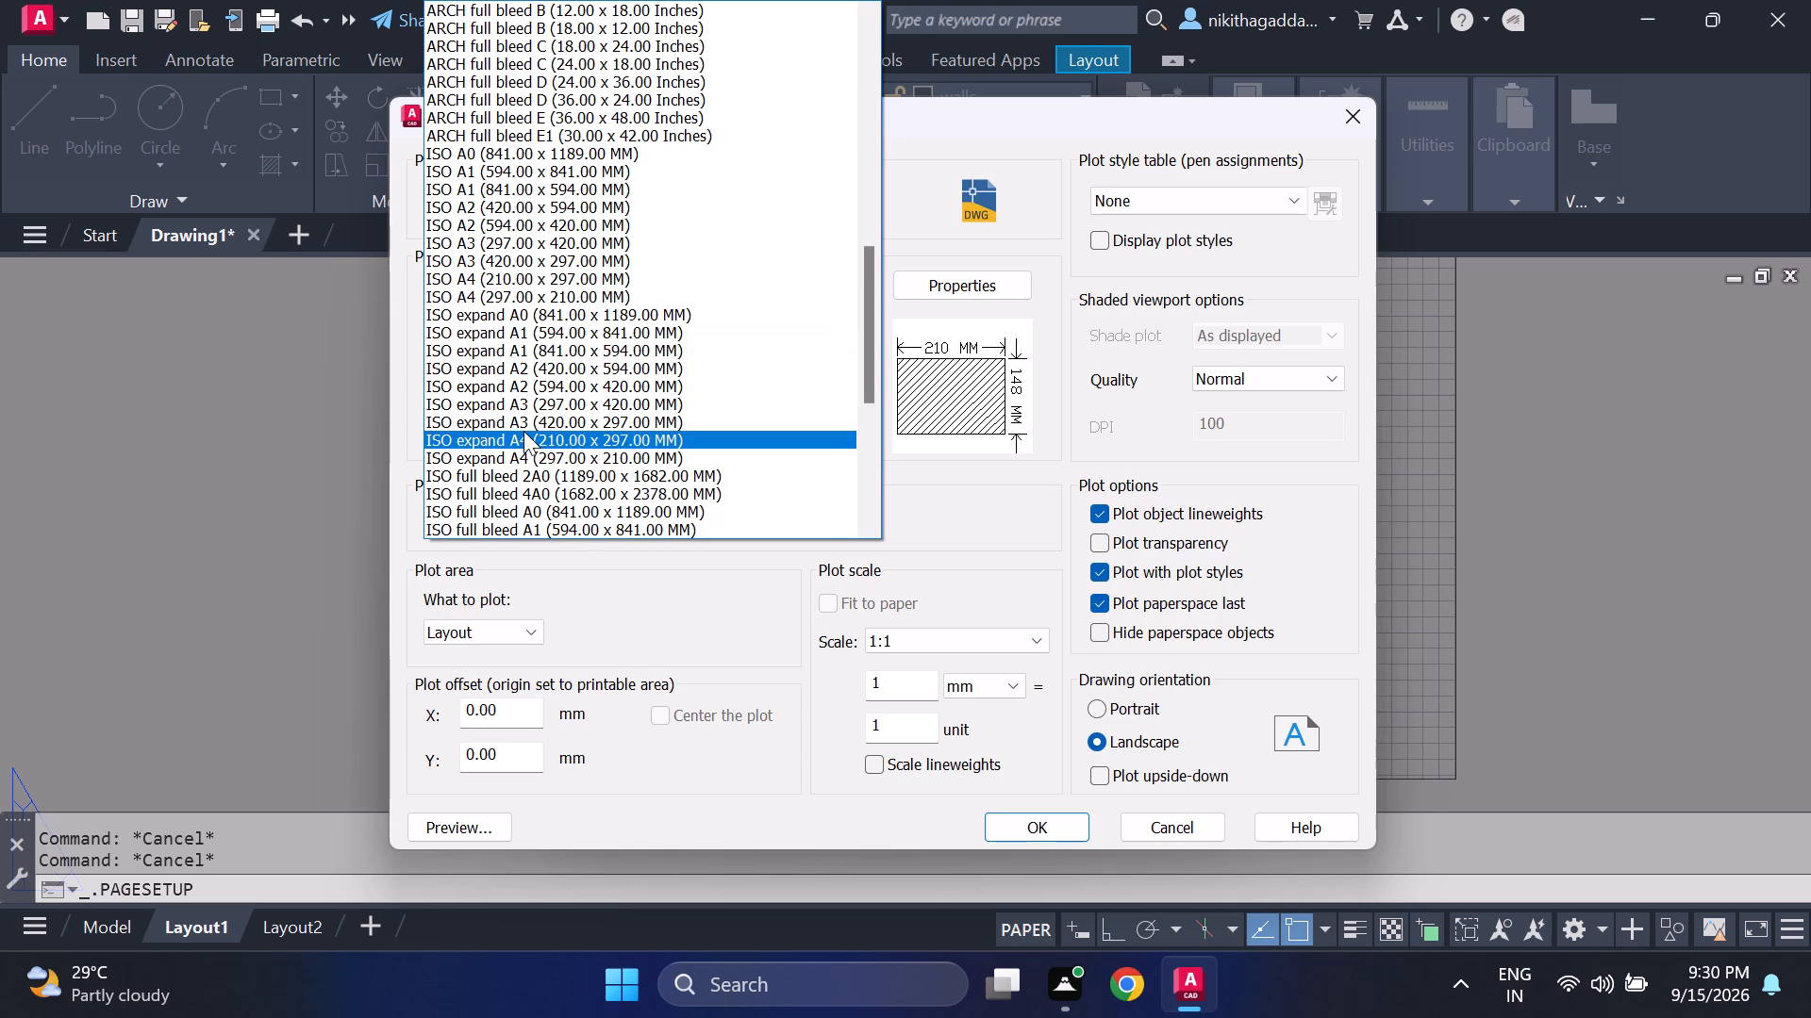
pyautogui.click(523, 431)
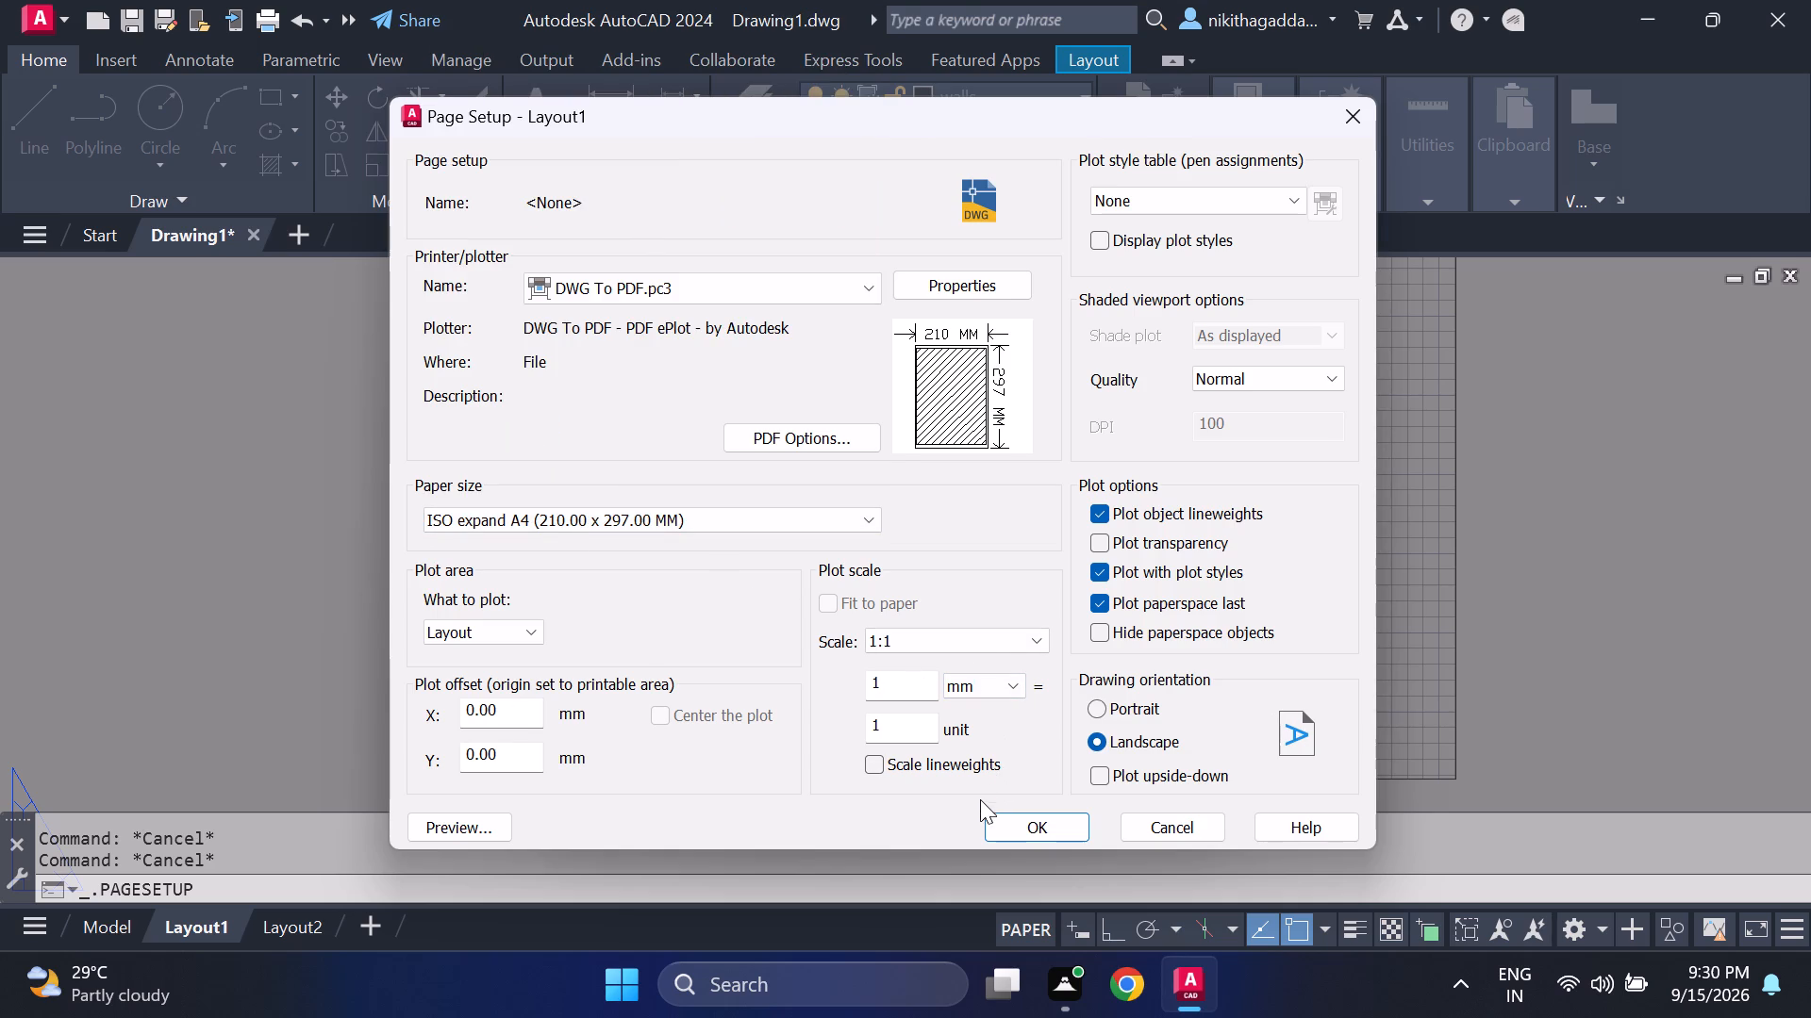
pyautogui.click(1022, 821)
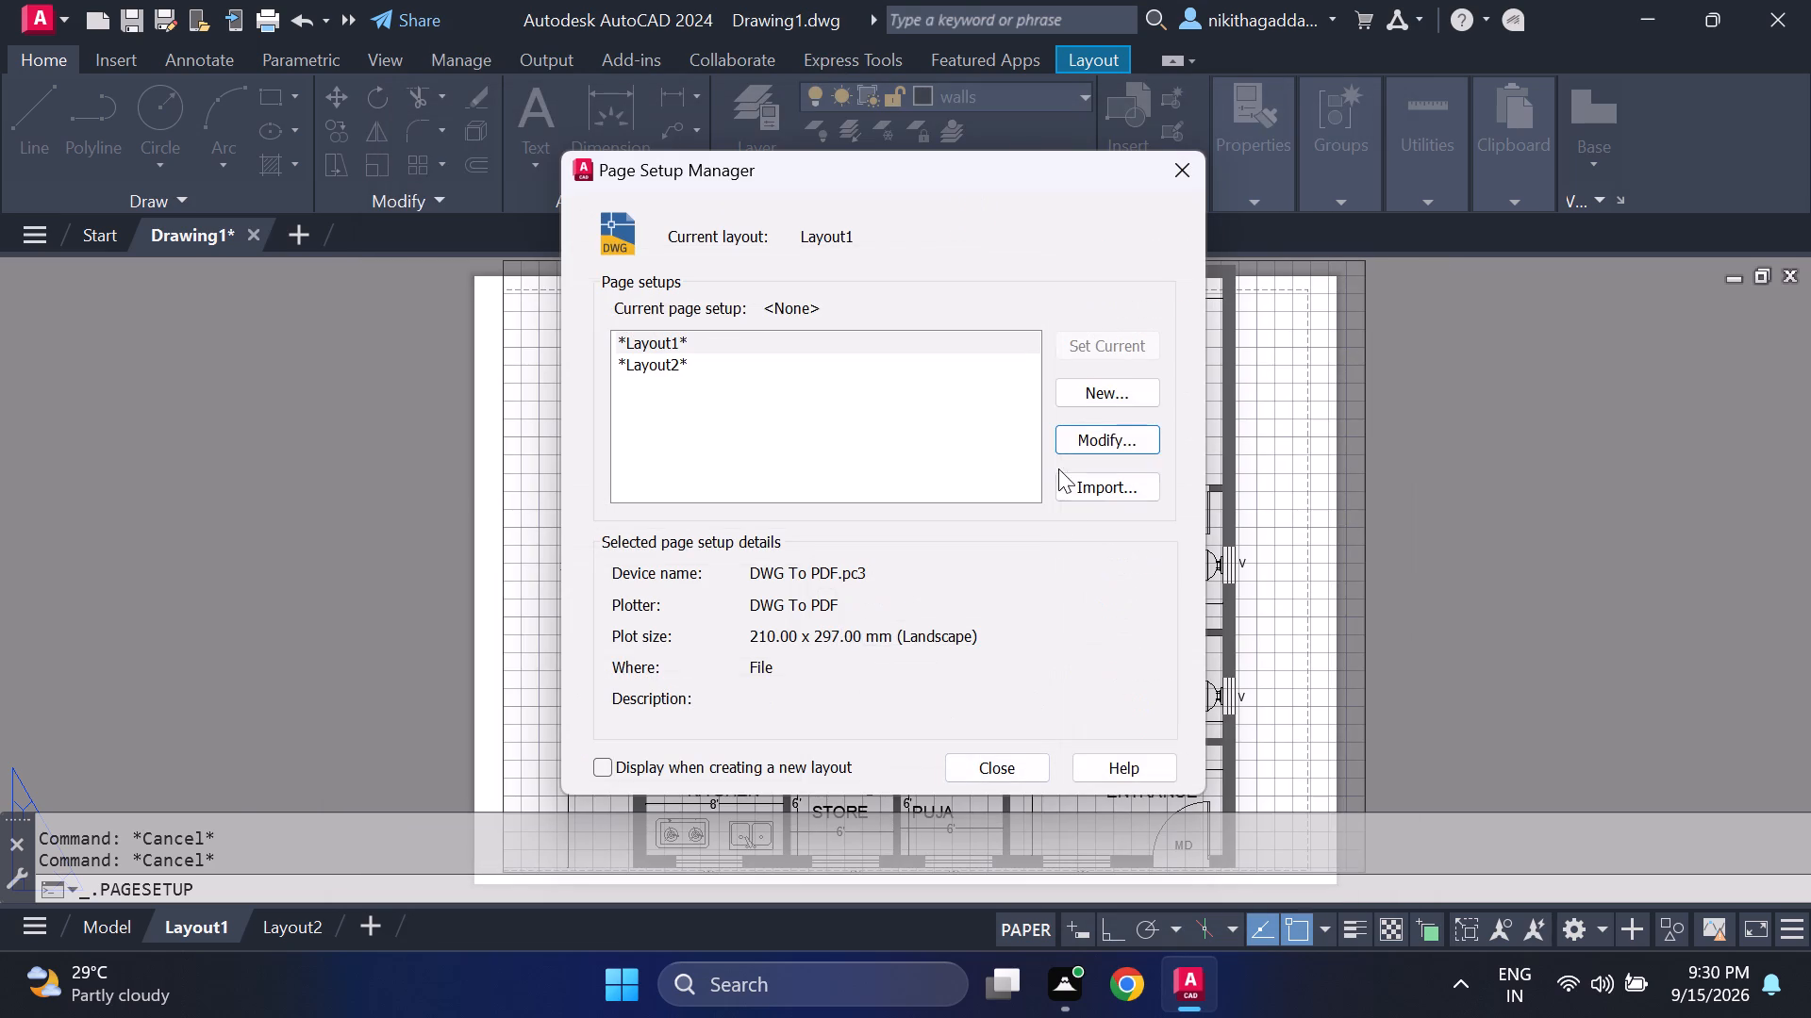
pyautogui.click(1129, 333)
pyautogui.click(1006, 768)
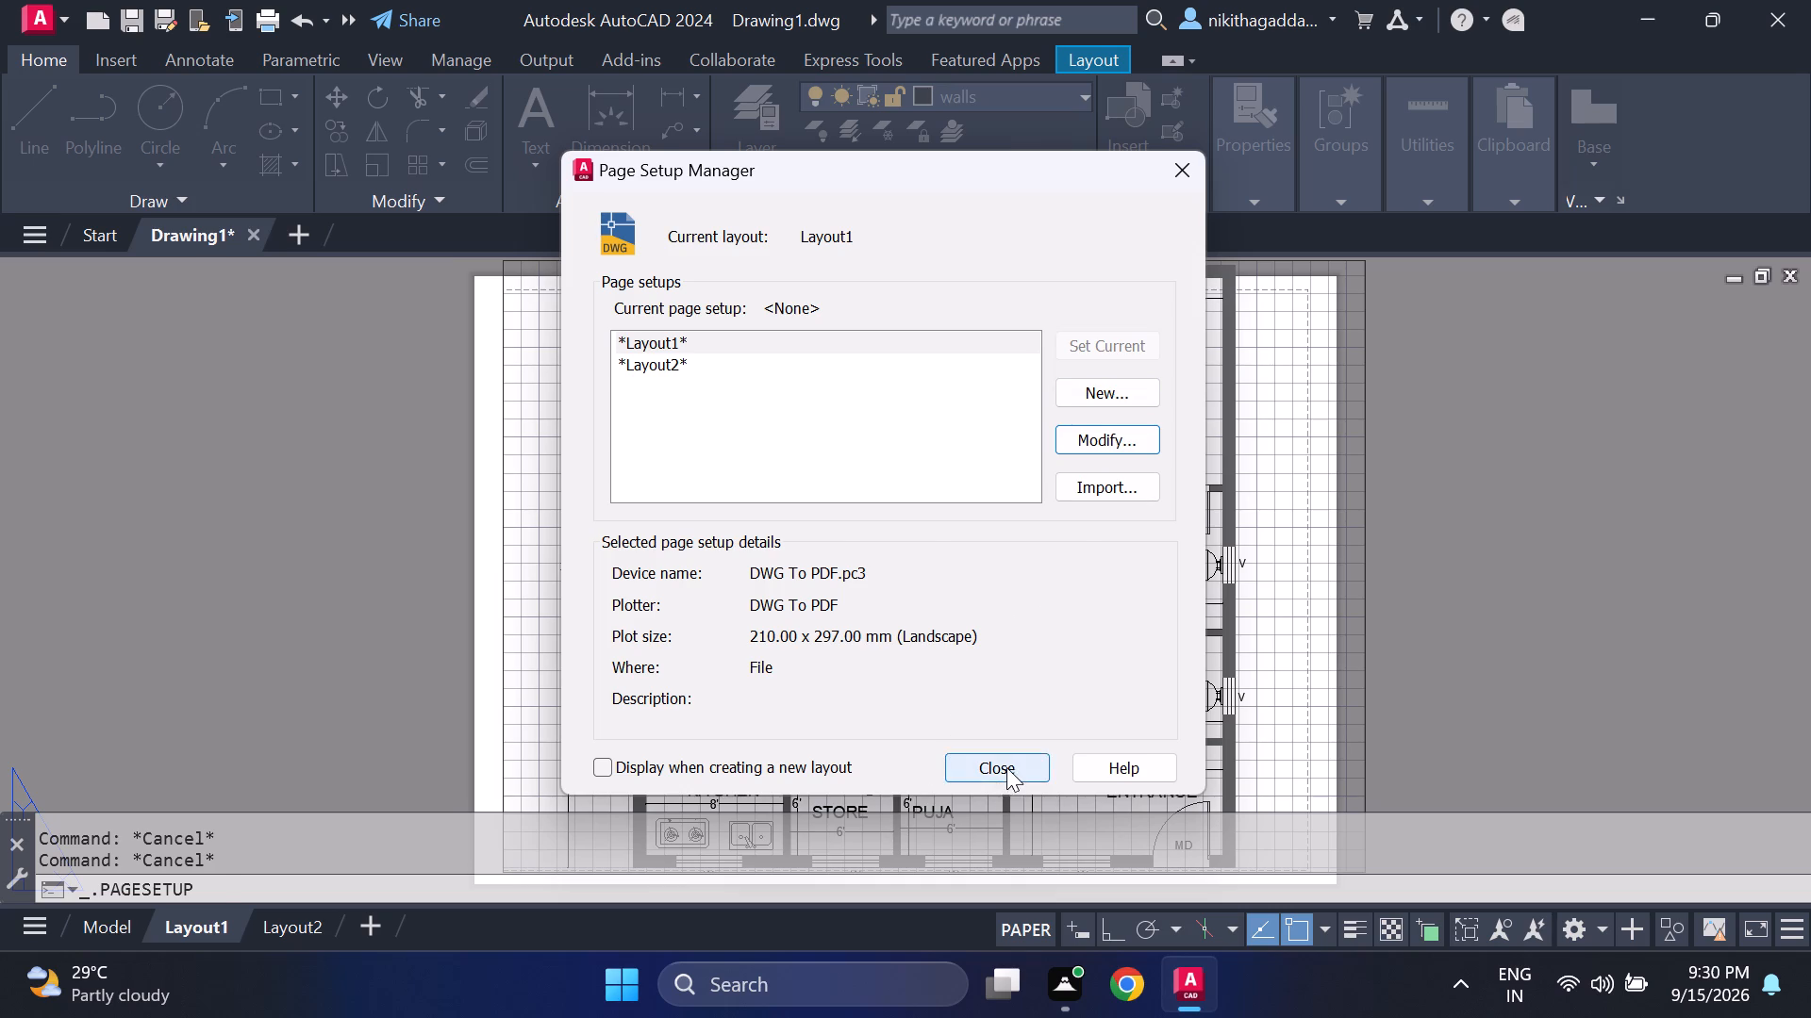
pyautogui.scroll(-1, 1000, 740)
pyautogui.moveTo(980, 723); pyautogui.dragTo(939, 637, button='middle')
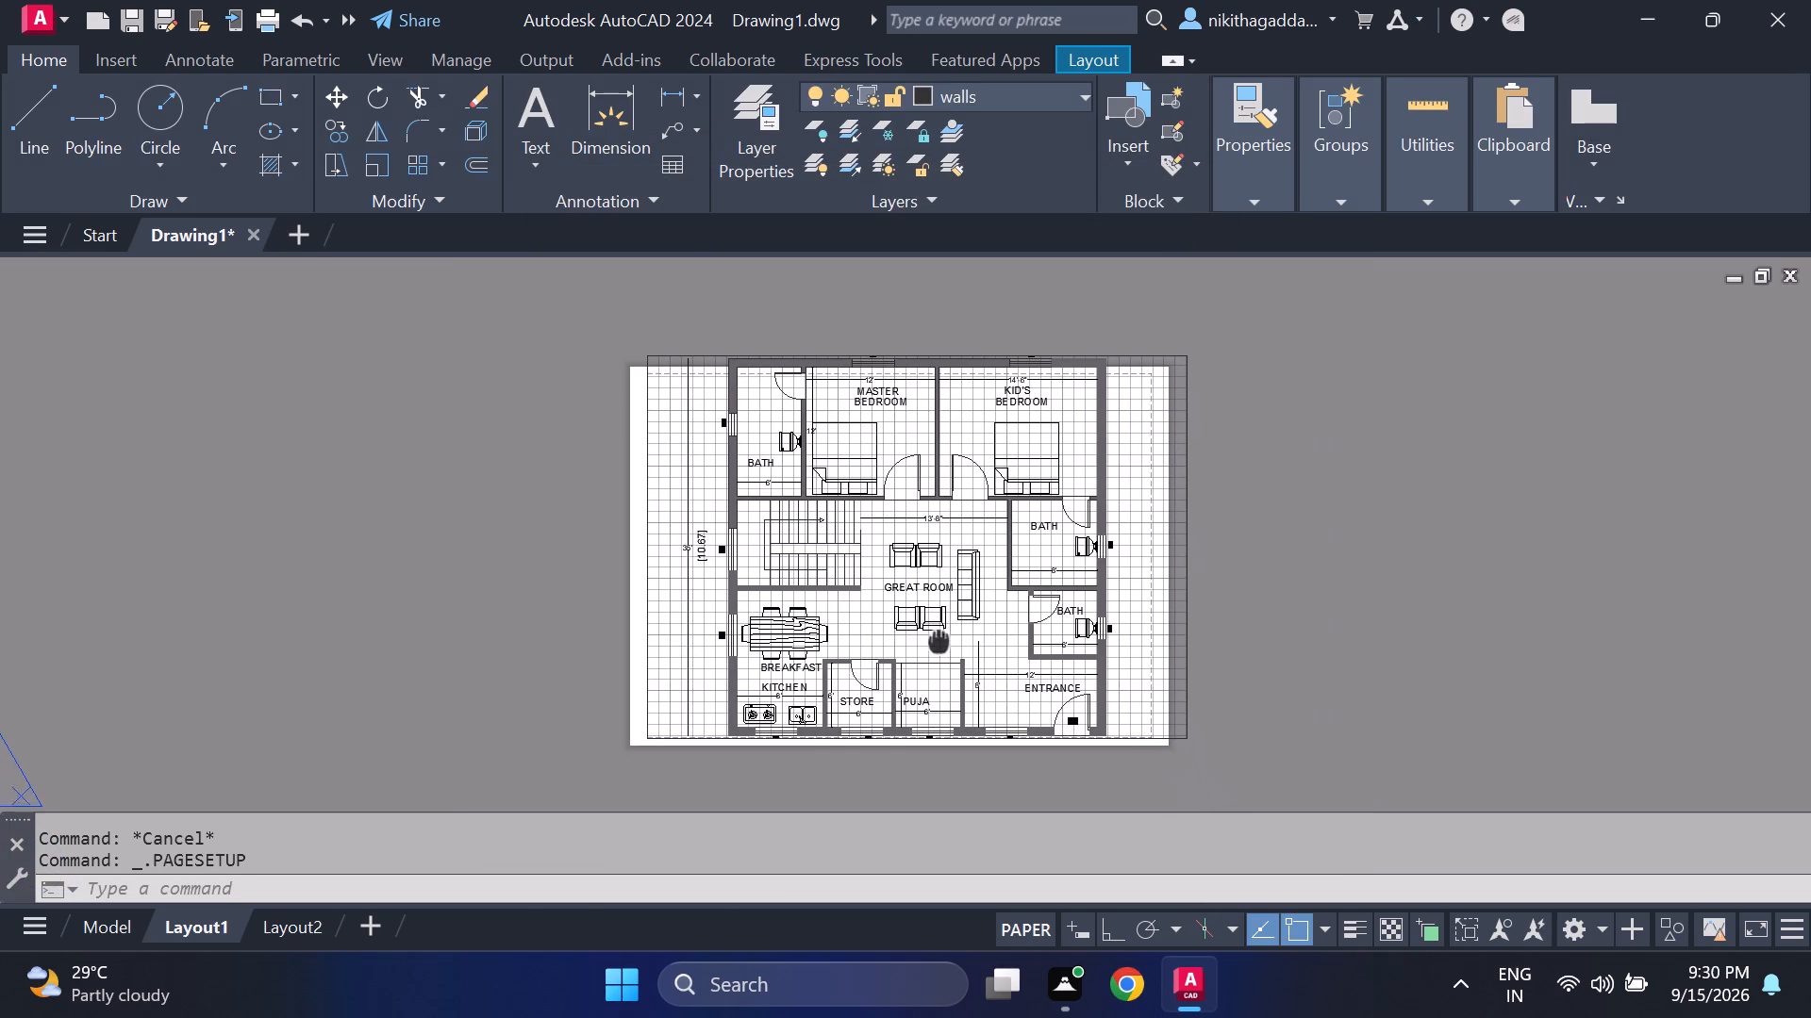
# Examine how the ground floor plan fits the Layout1 sheet and compare it with the full plan in model space.
pyautogui.moveTo(939, 637); pyautogui.dragTo(938, 635, button='middle')
pyautogui.scroll(1, 846, 698)
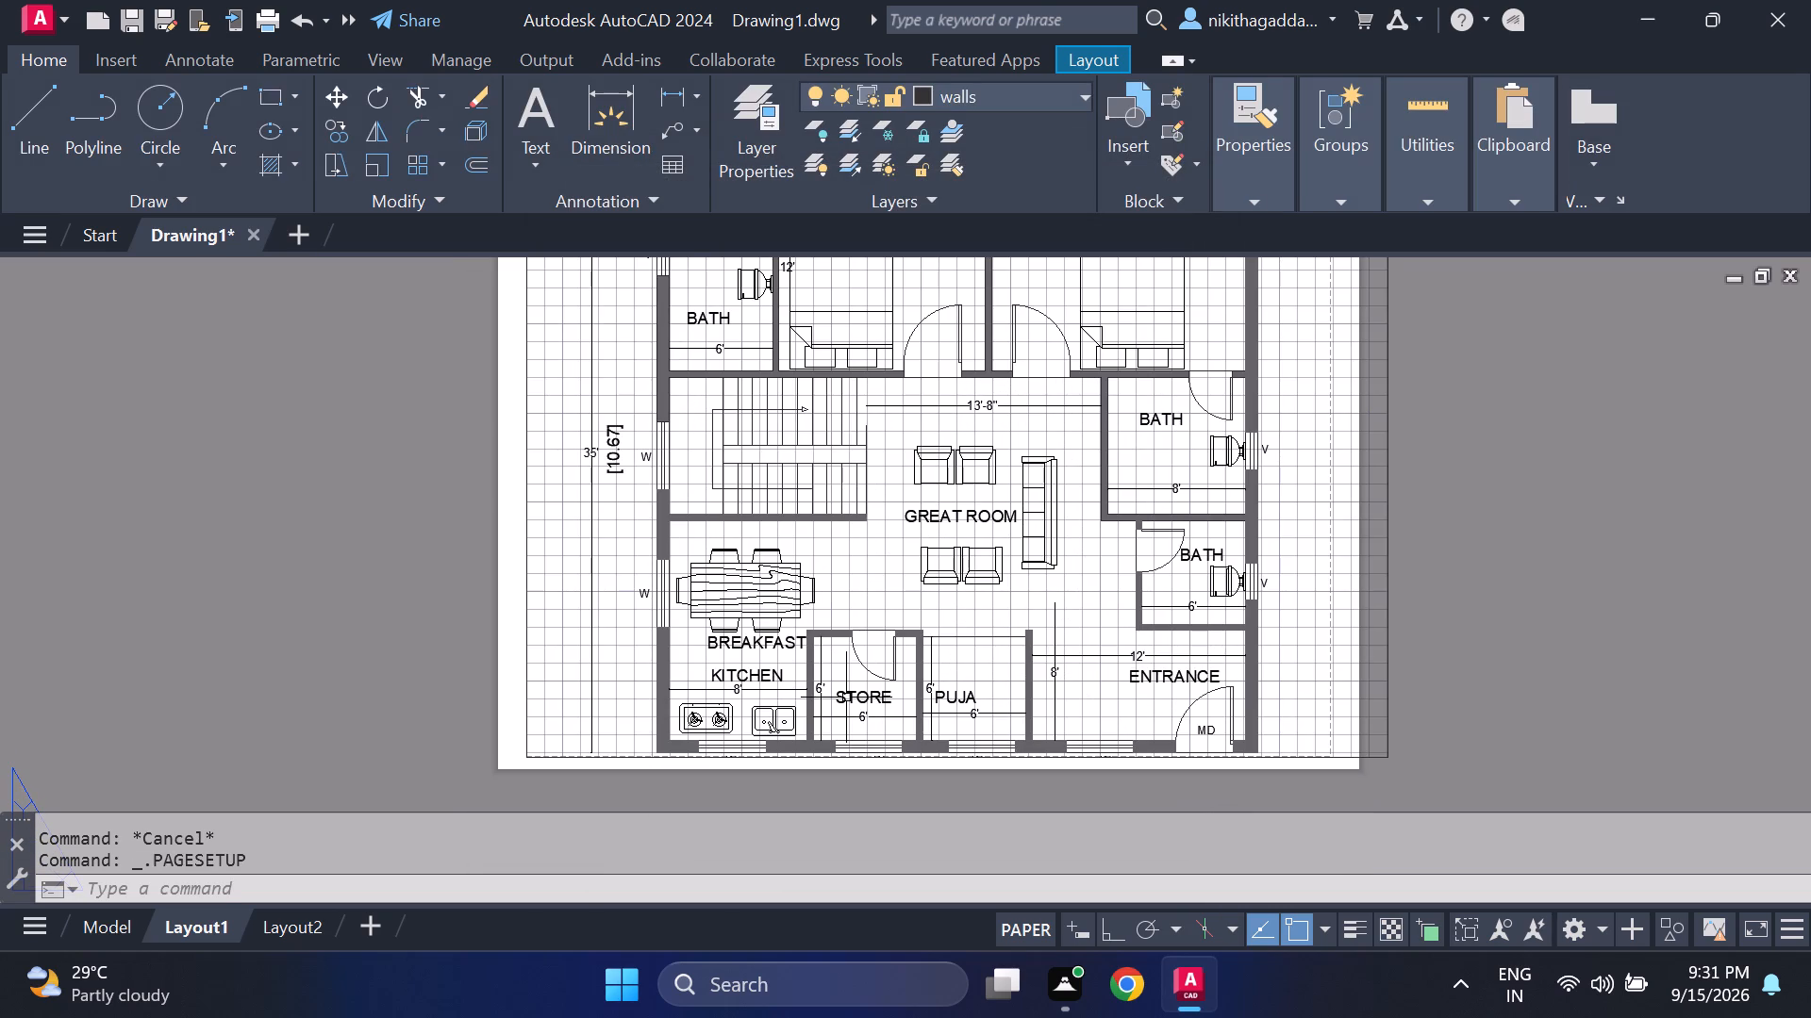
pyautogui.moveTo(842, 714); pyautogui.dragTo(858, 821, button='middle')
pyautogui.scroll(-1, 857, 677)
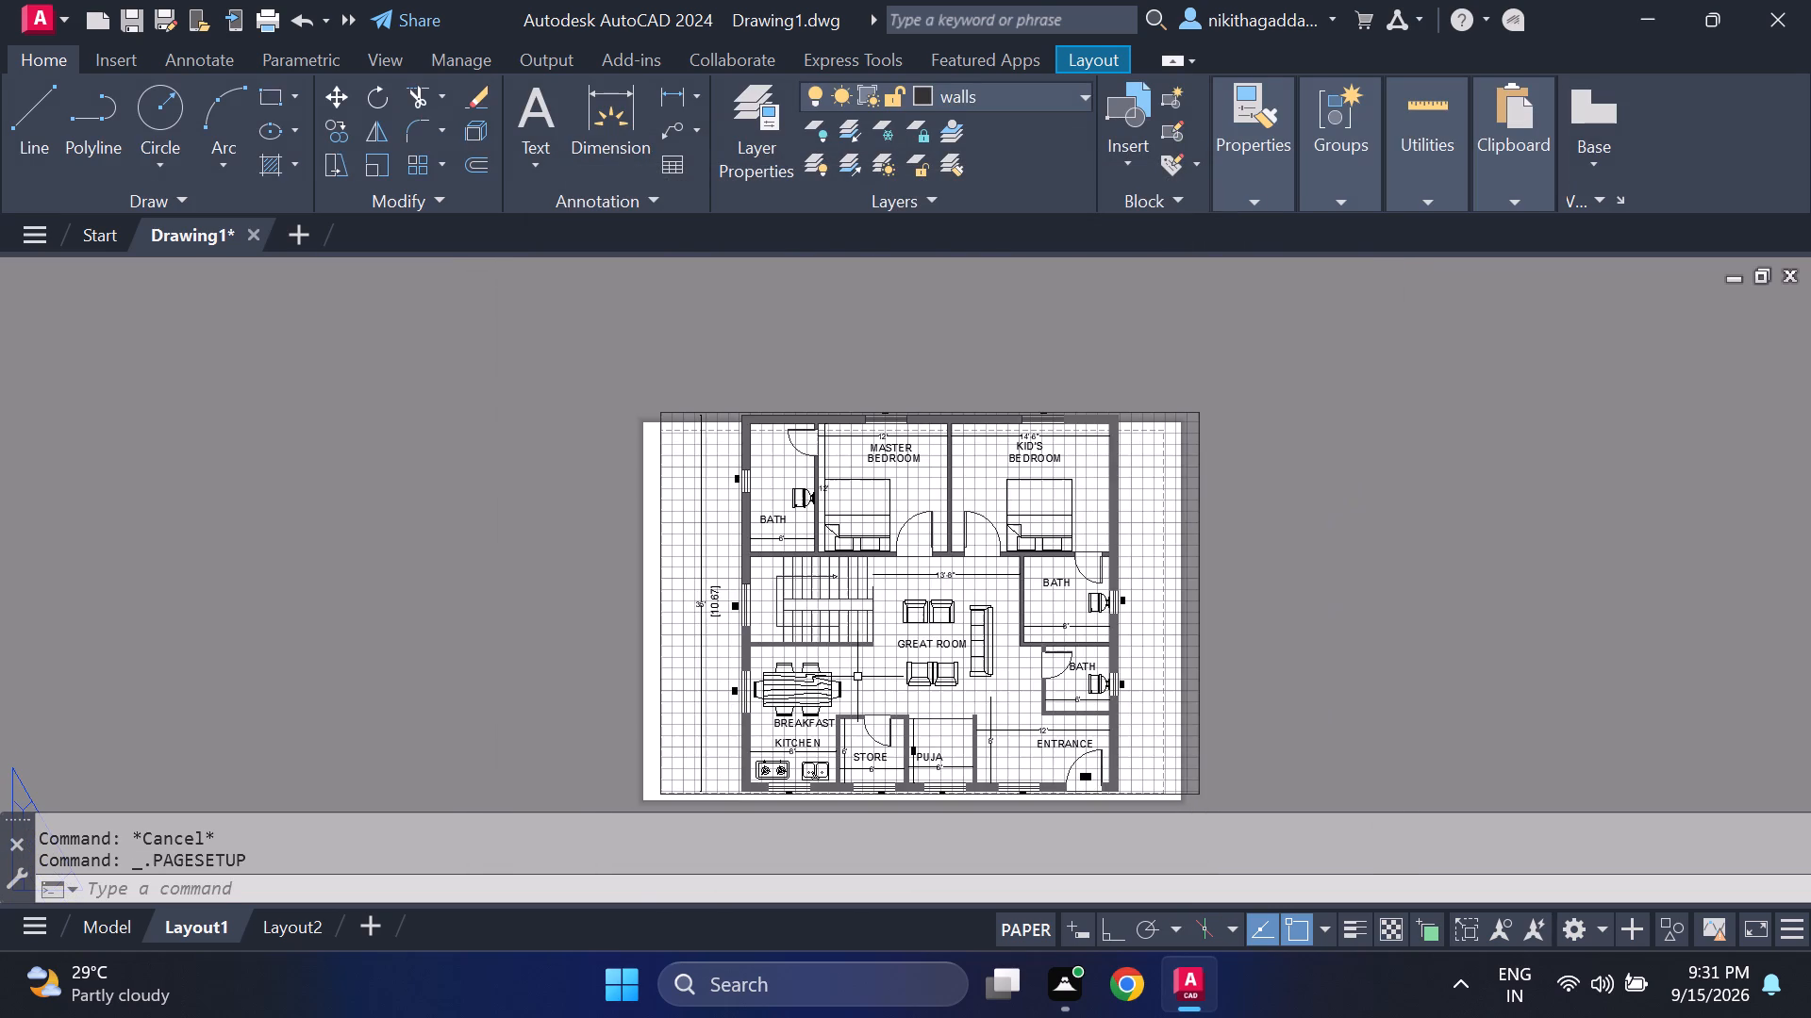
pyautogui.scroll(1, 857, 677)
pyautogui.moveTo(841, 679); pyautogui.dragTo(801, 593, button='middle')
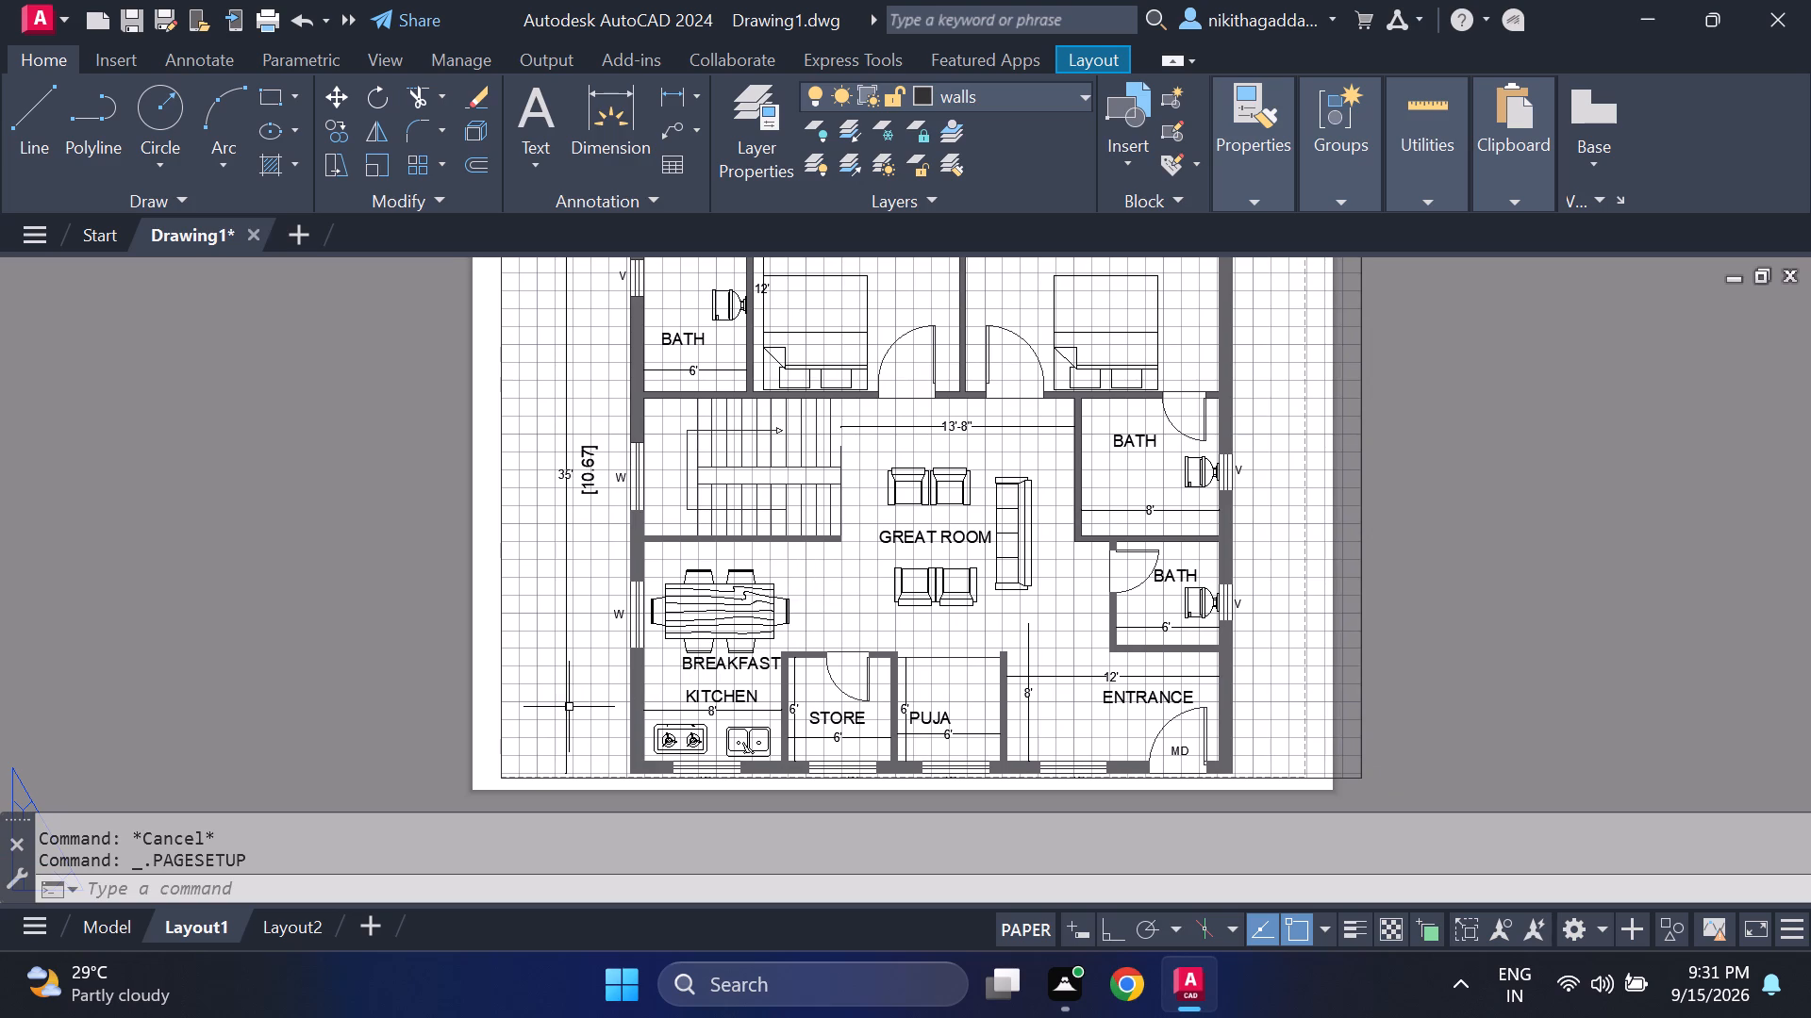
pyautogui.click(120, 930)
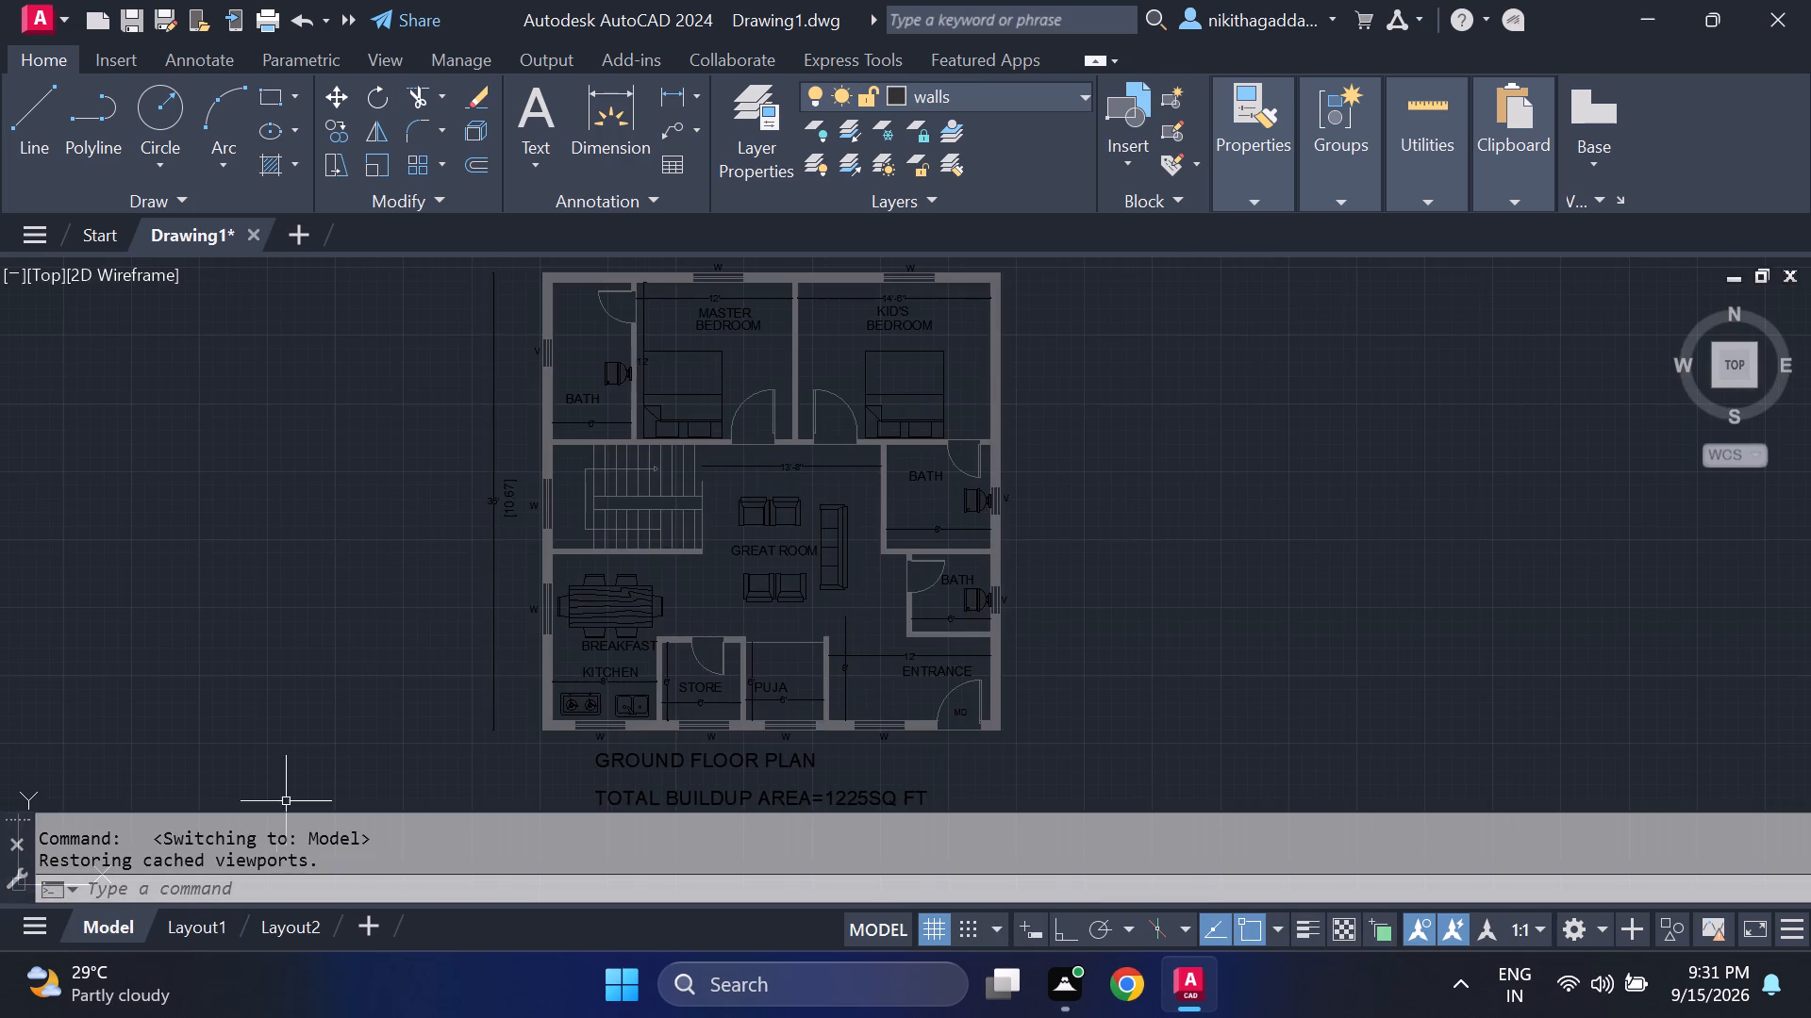
pyautogui.scroll(-2, 449, 744)
pyautogui.moveTo(448, 742); pyautogui.dragTo(433, 620, button='middle')
pyautogui.scroll(1, 433, 617)
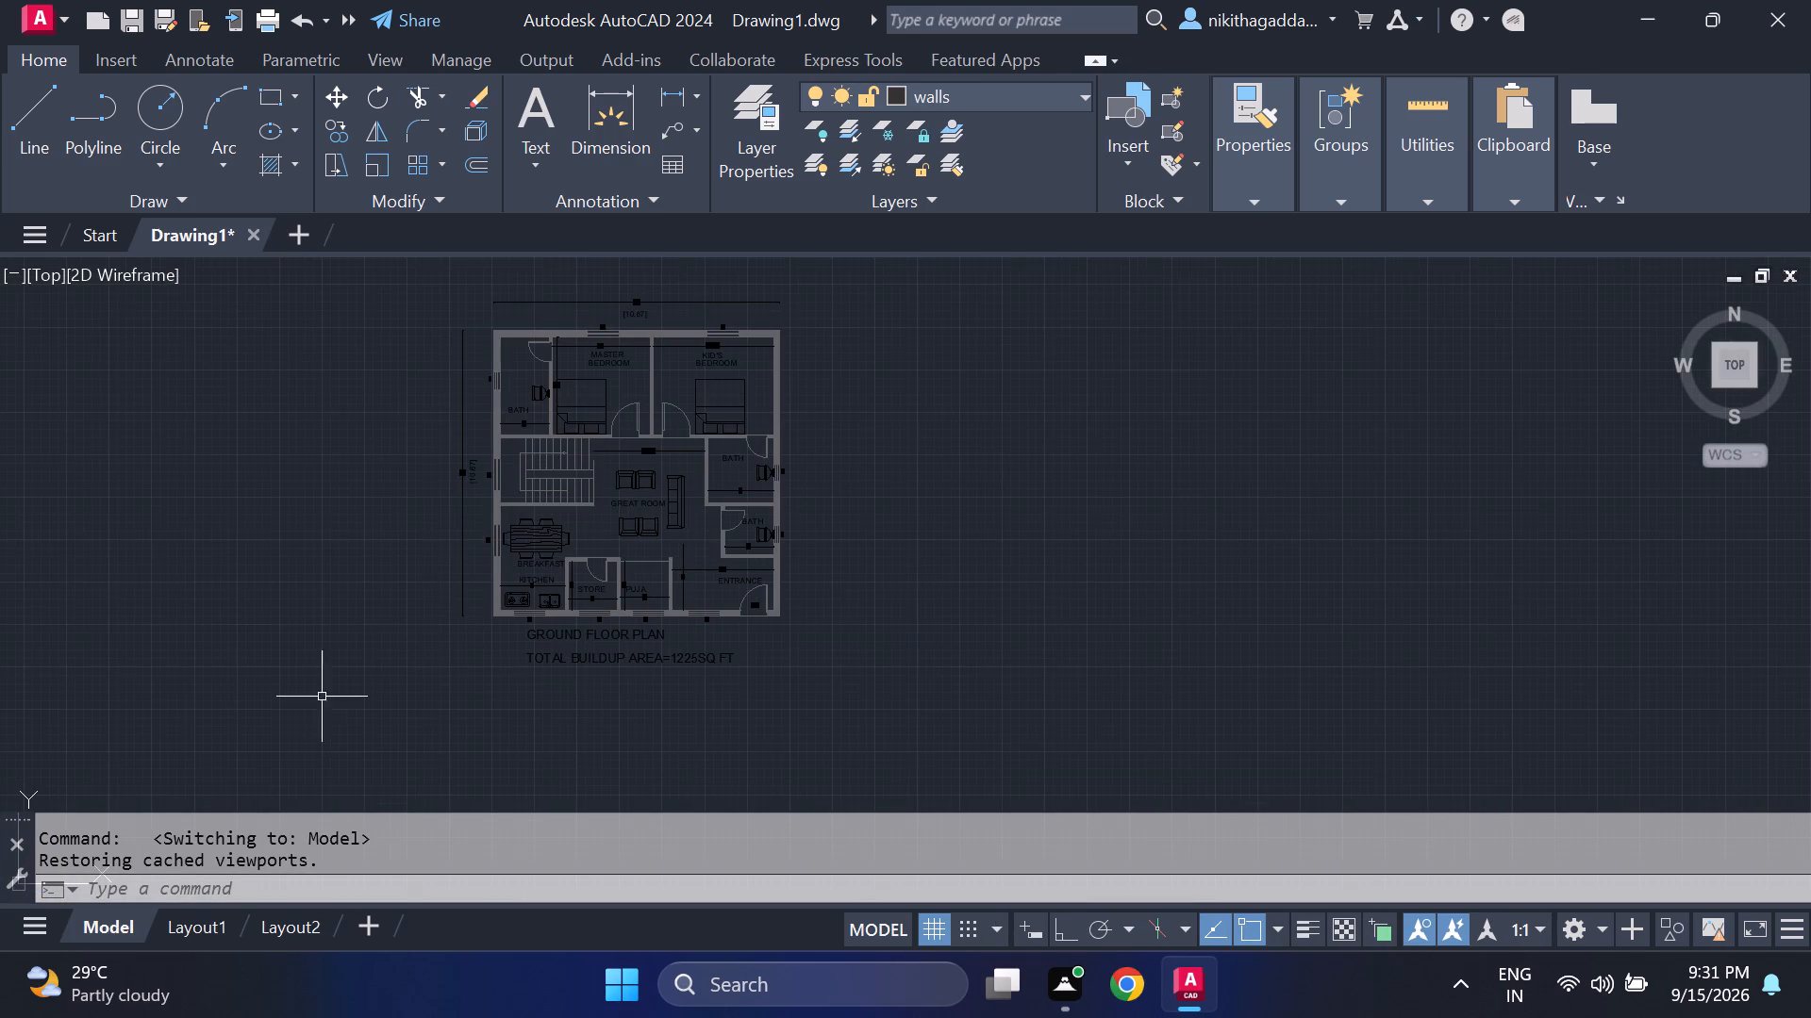
pyautogui.click(211, 928)
pyautogui.scroll(-1, 472, 734)
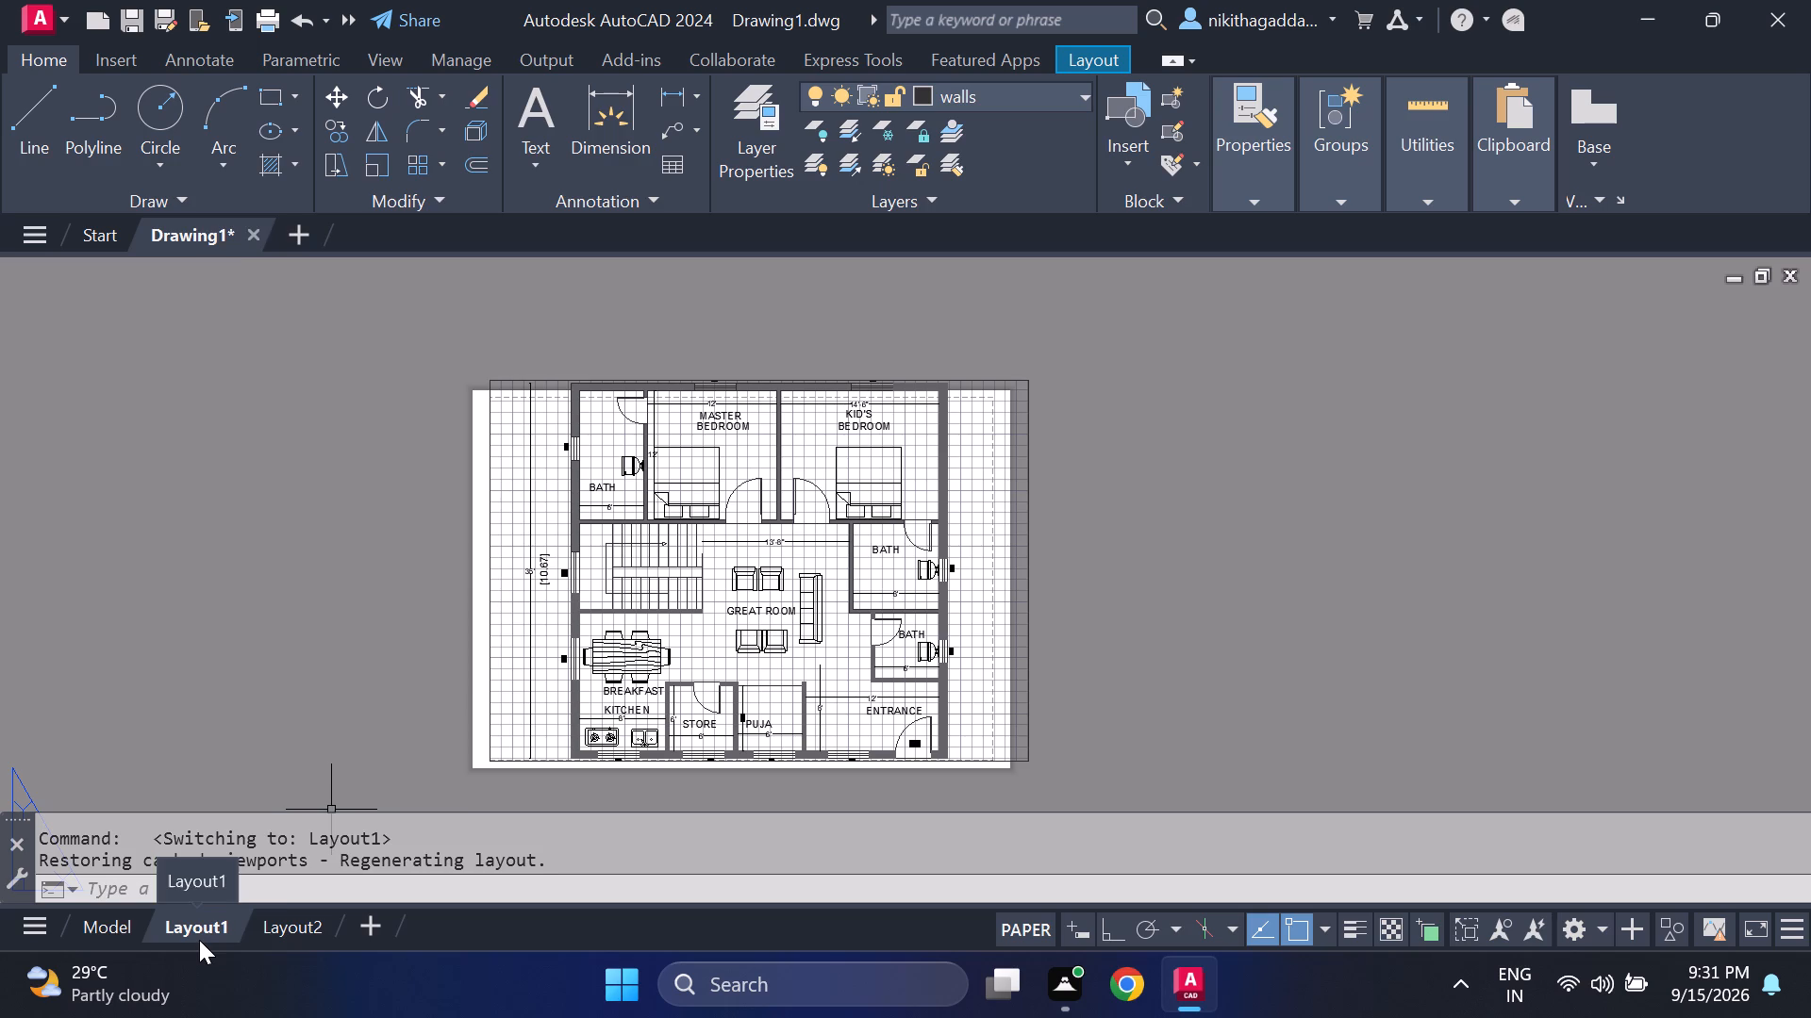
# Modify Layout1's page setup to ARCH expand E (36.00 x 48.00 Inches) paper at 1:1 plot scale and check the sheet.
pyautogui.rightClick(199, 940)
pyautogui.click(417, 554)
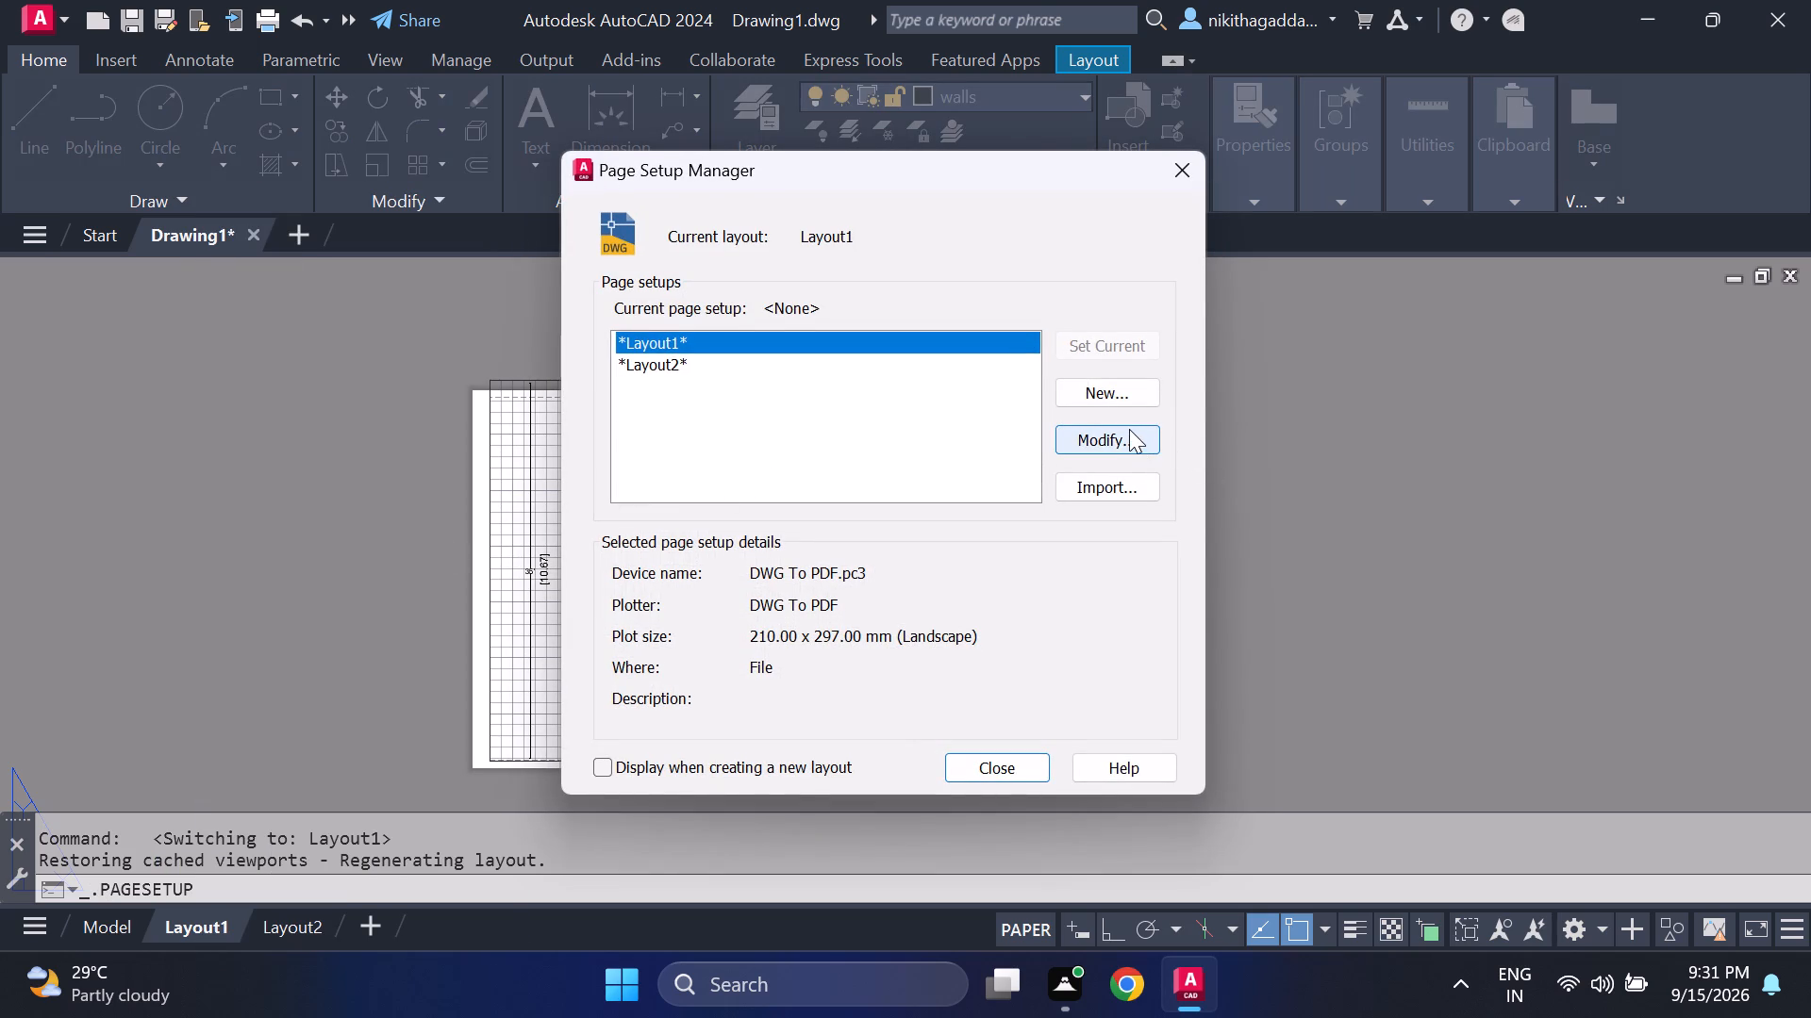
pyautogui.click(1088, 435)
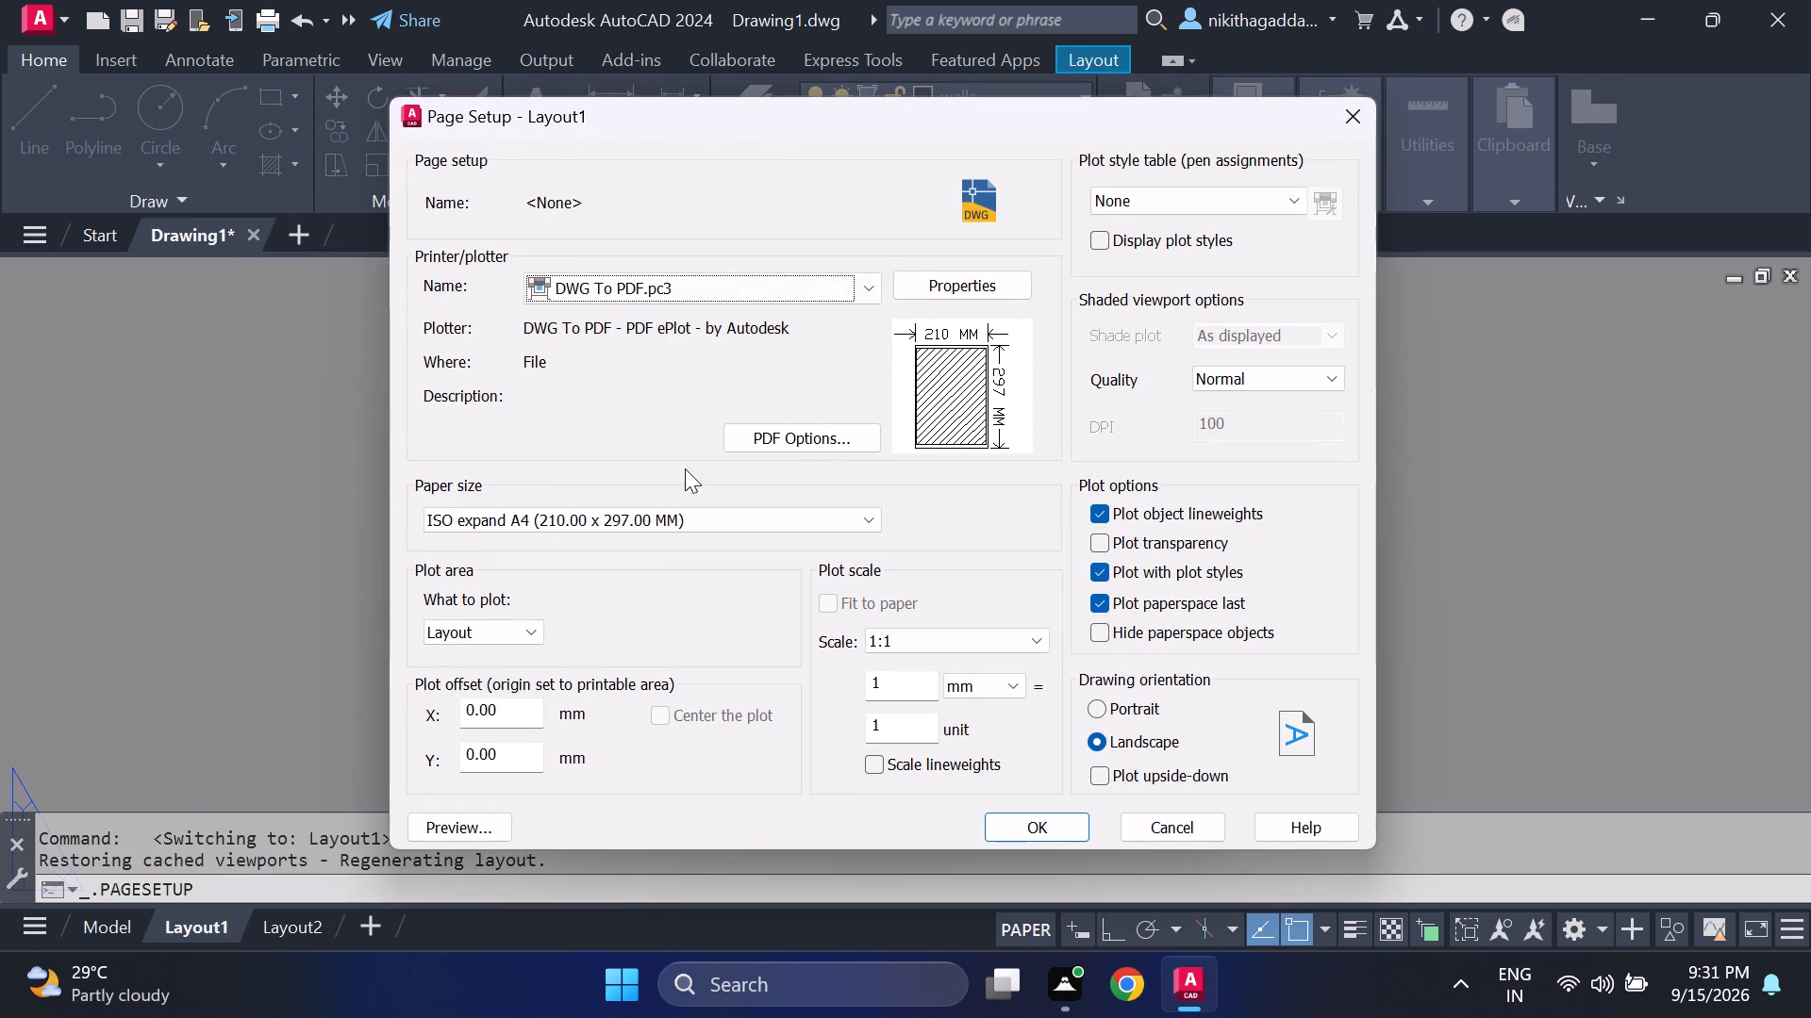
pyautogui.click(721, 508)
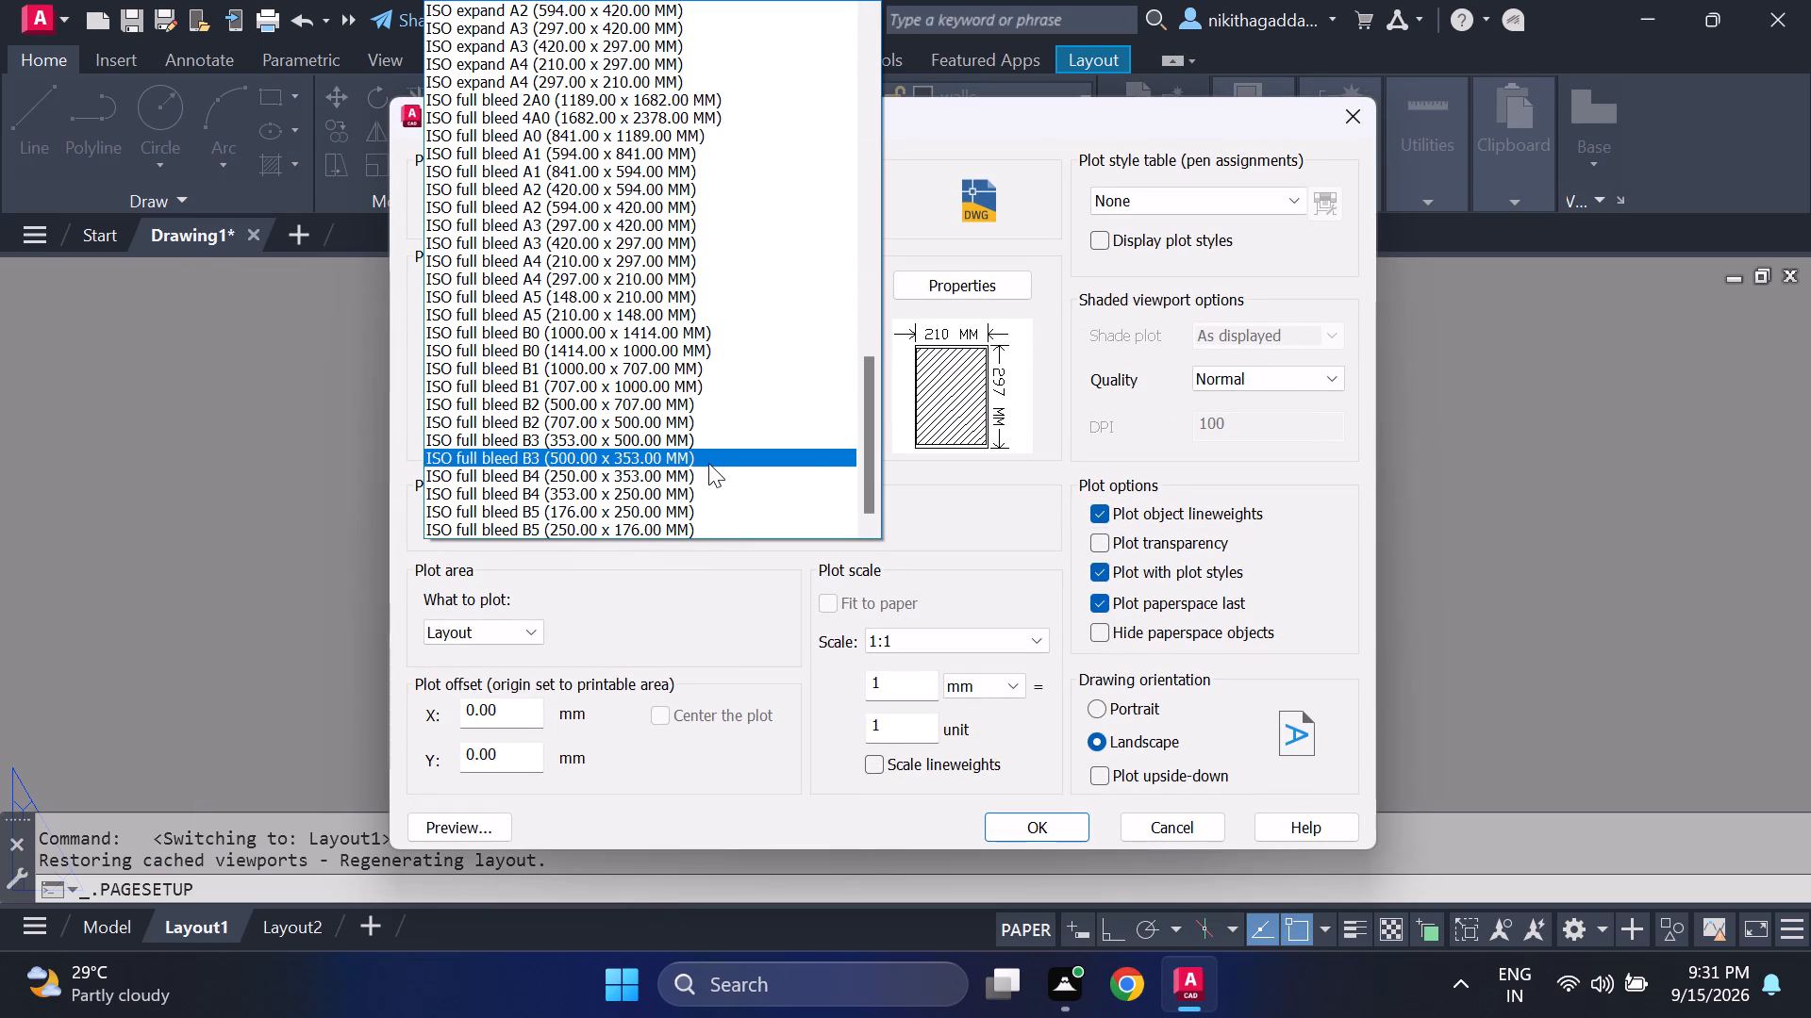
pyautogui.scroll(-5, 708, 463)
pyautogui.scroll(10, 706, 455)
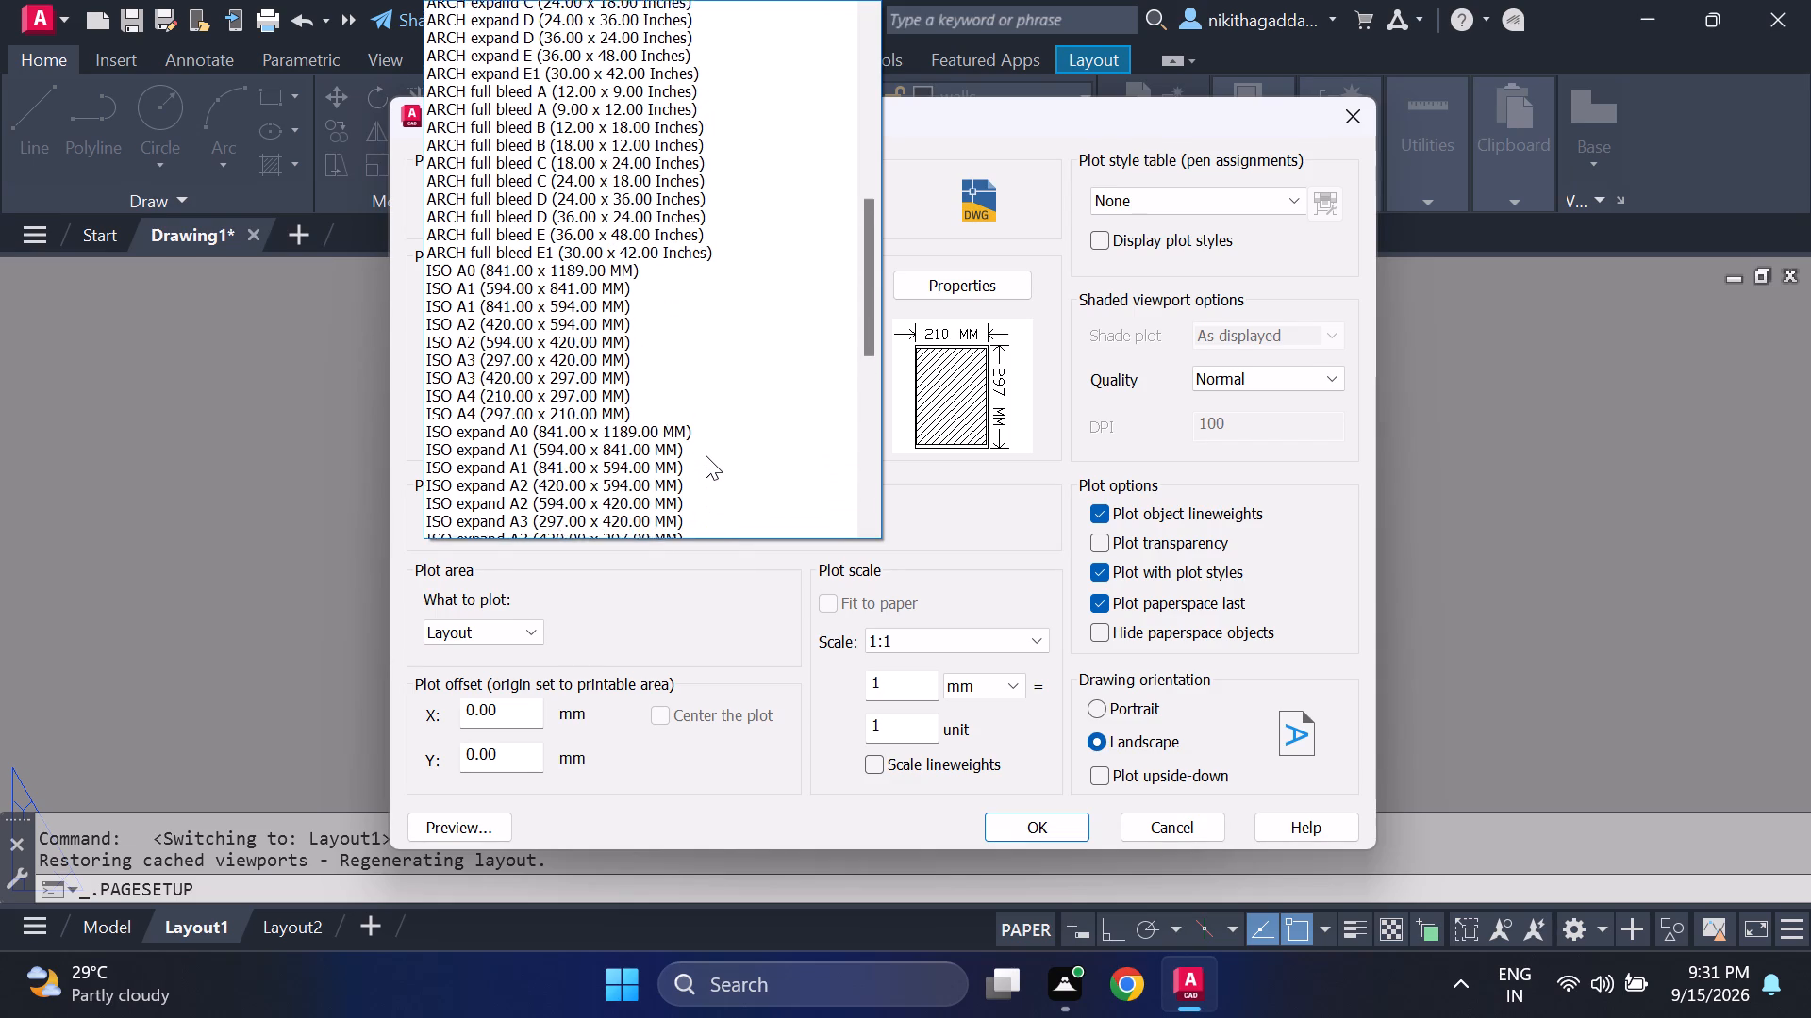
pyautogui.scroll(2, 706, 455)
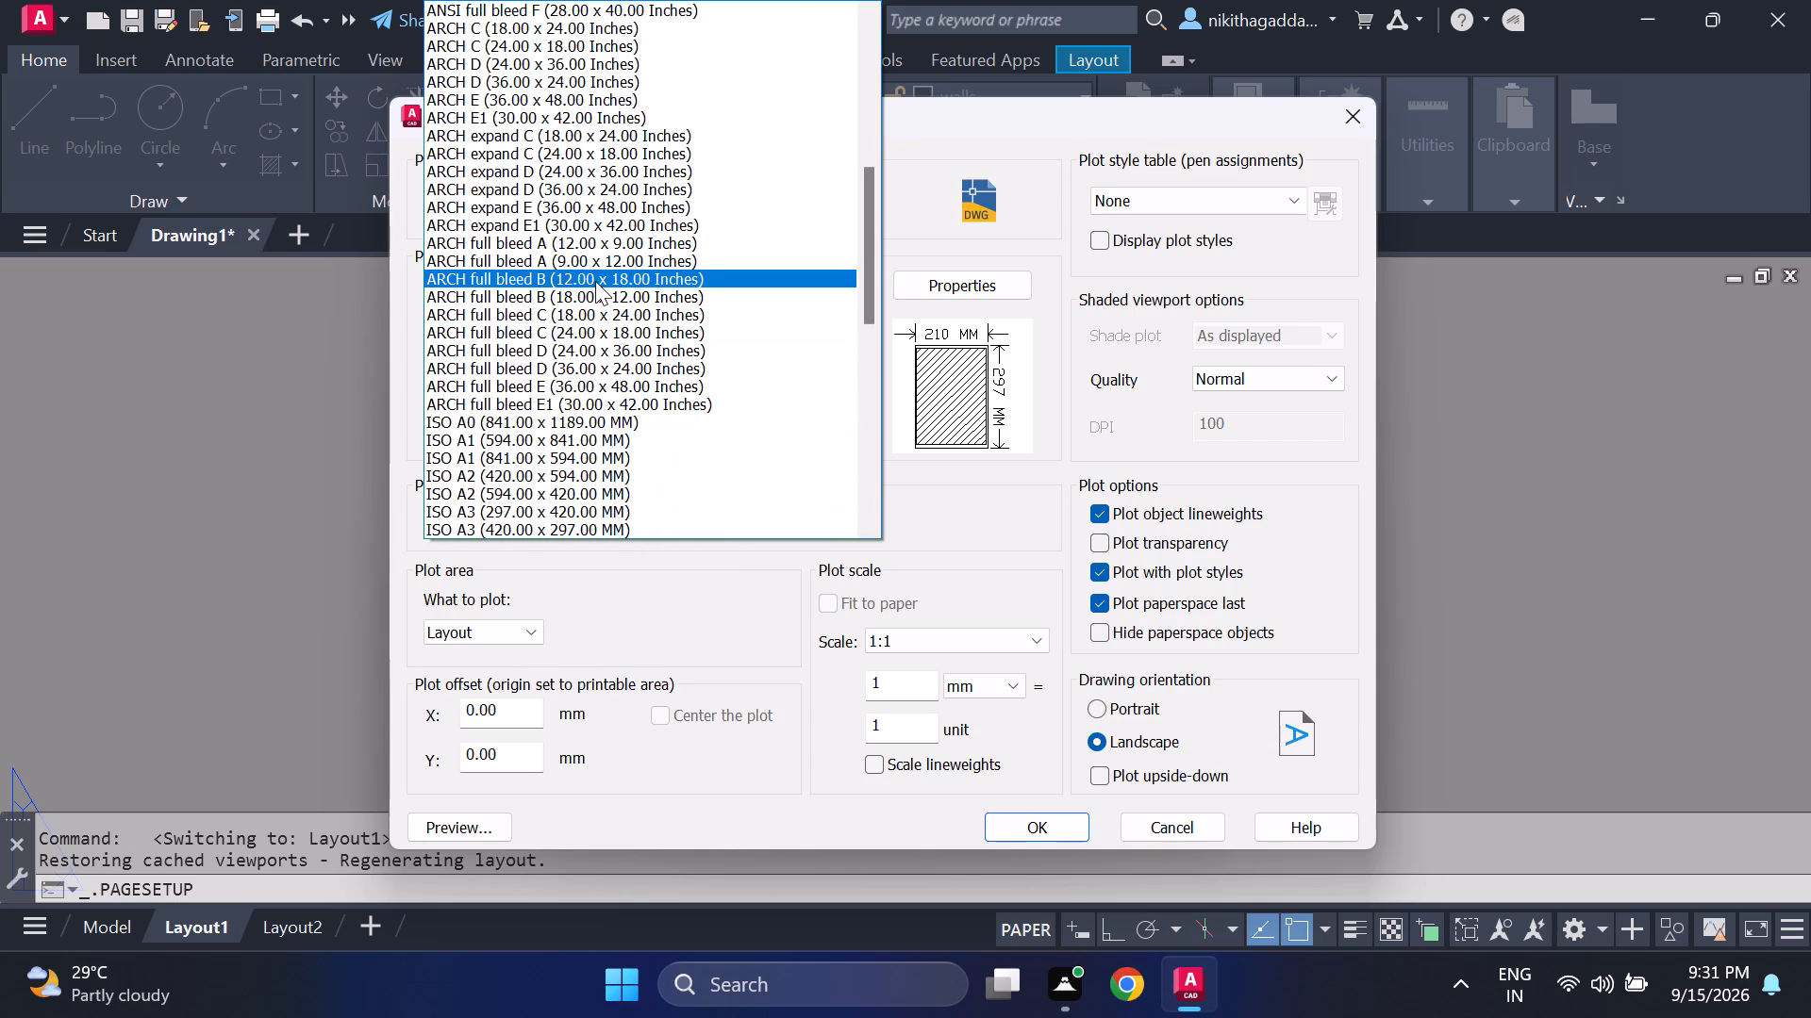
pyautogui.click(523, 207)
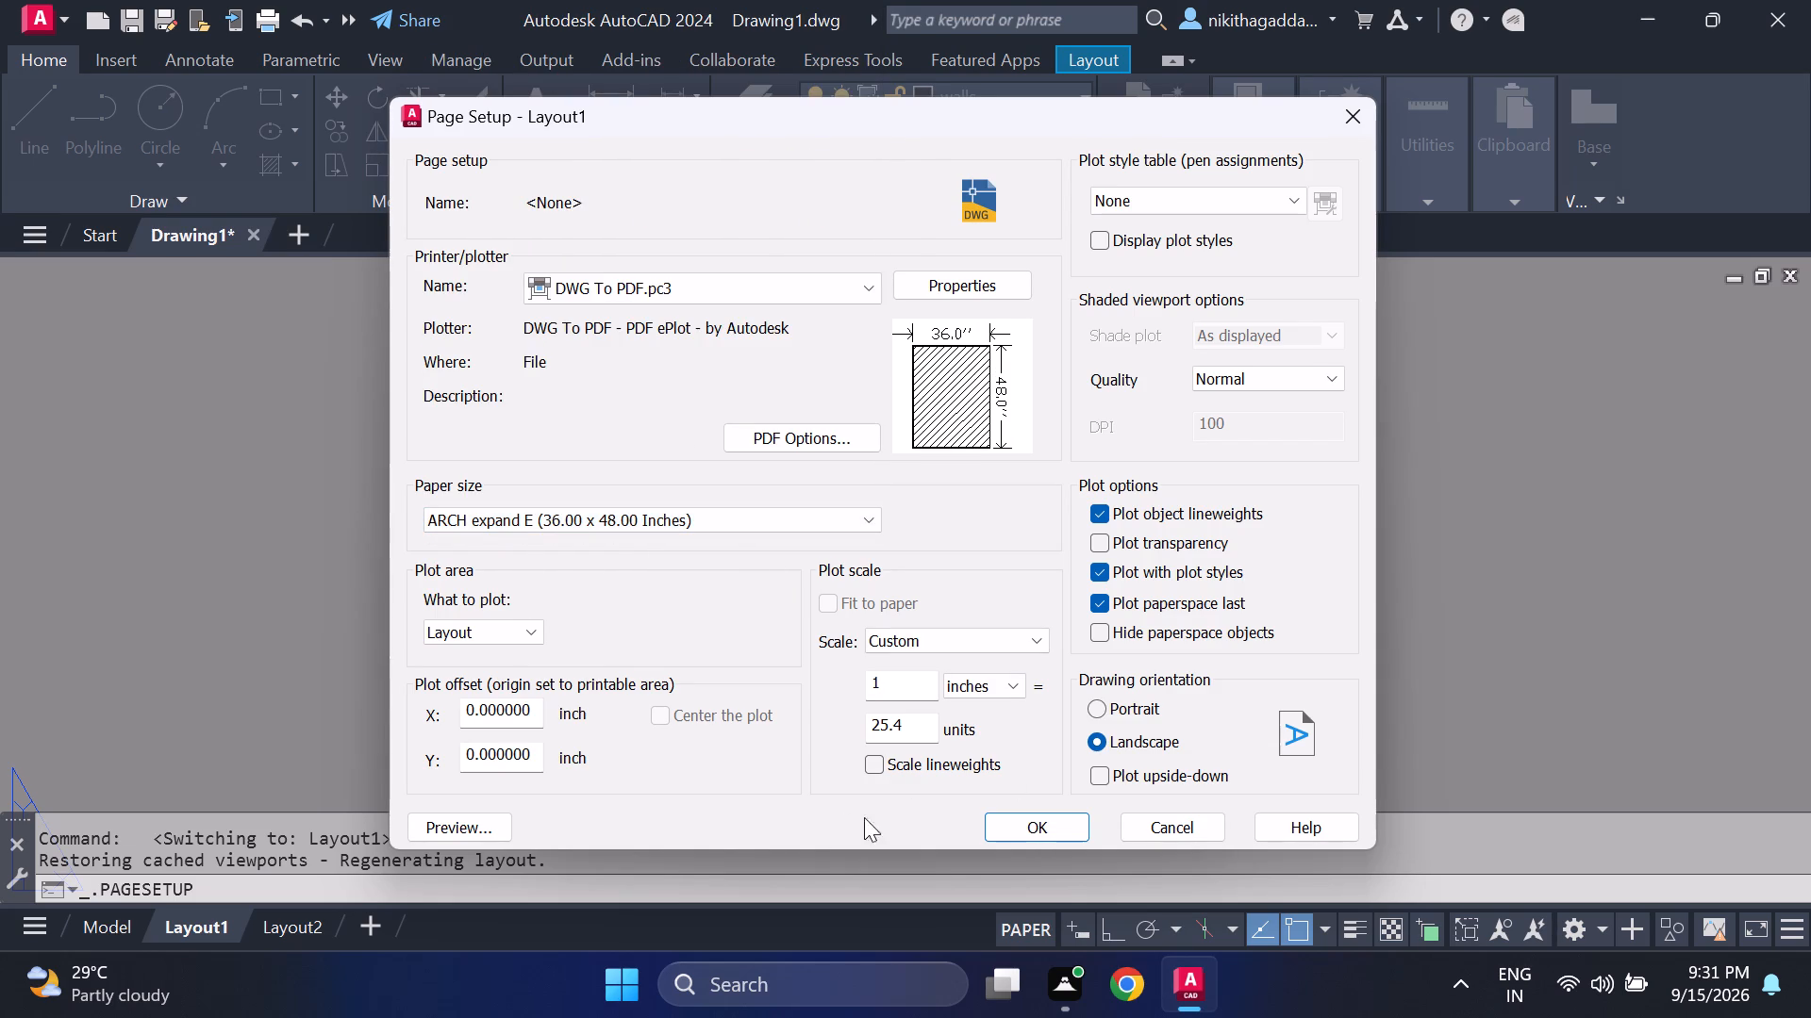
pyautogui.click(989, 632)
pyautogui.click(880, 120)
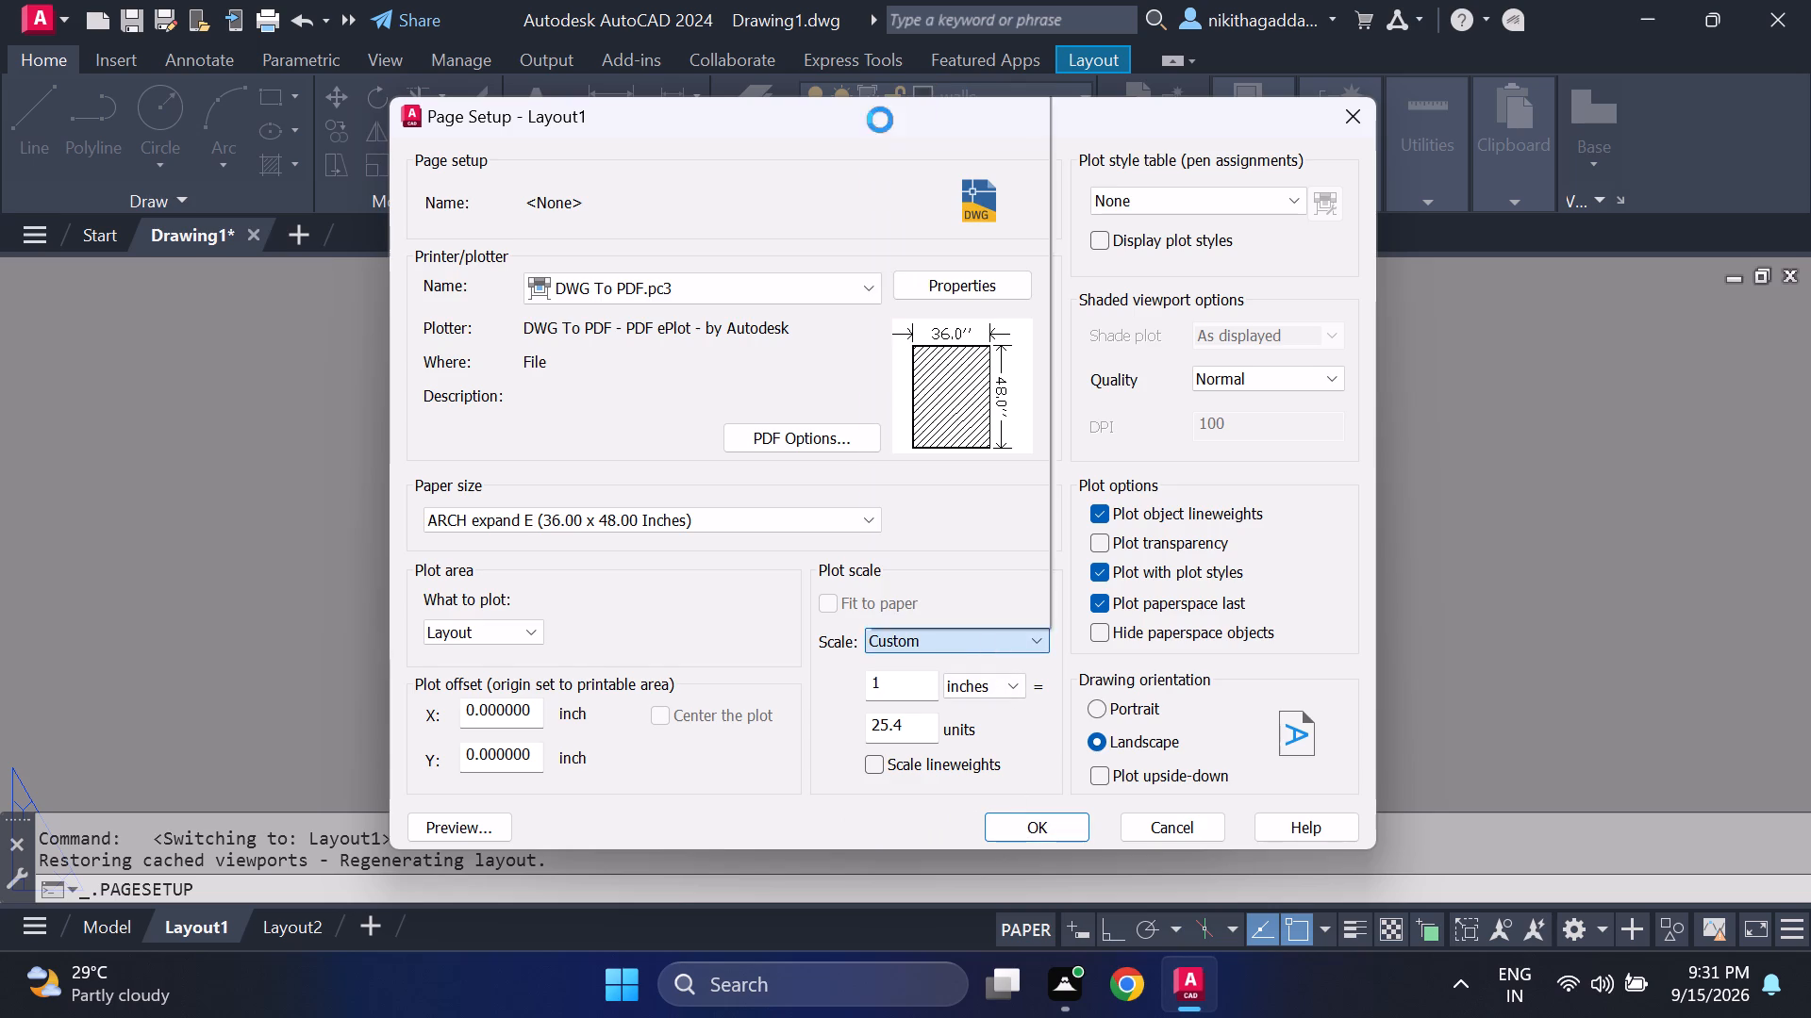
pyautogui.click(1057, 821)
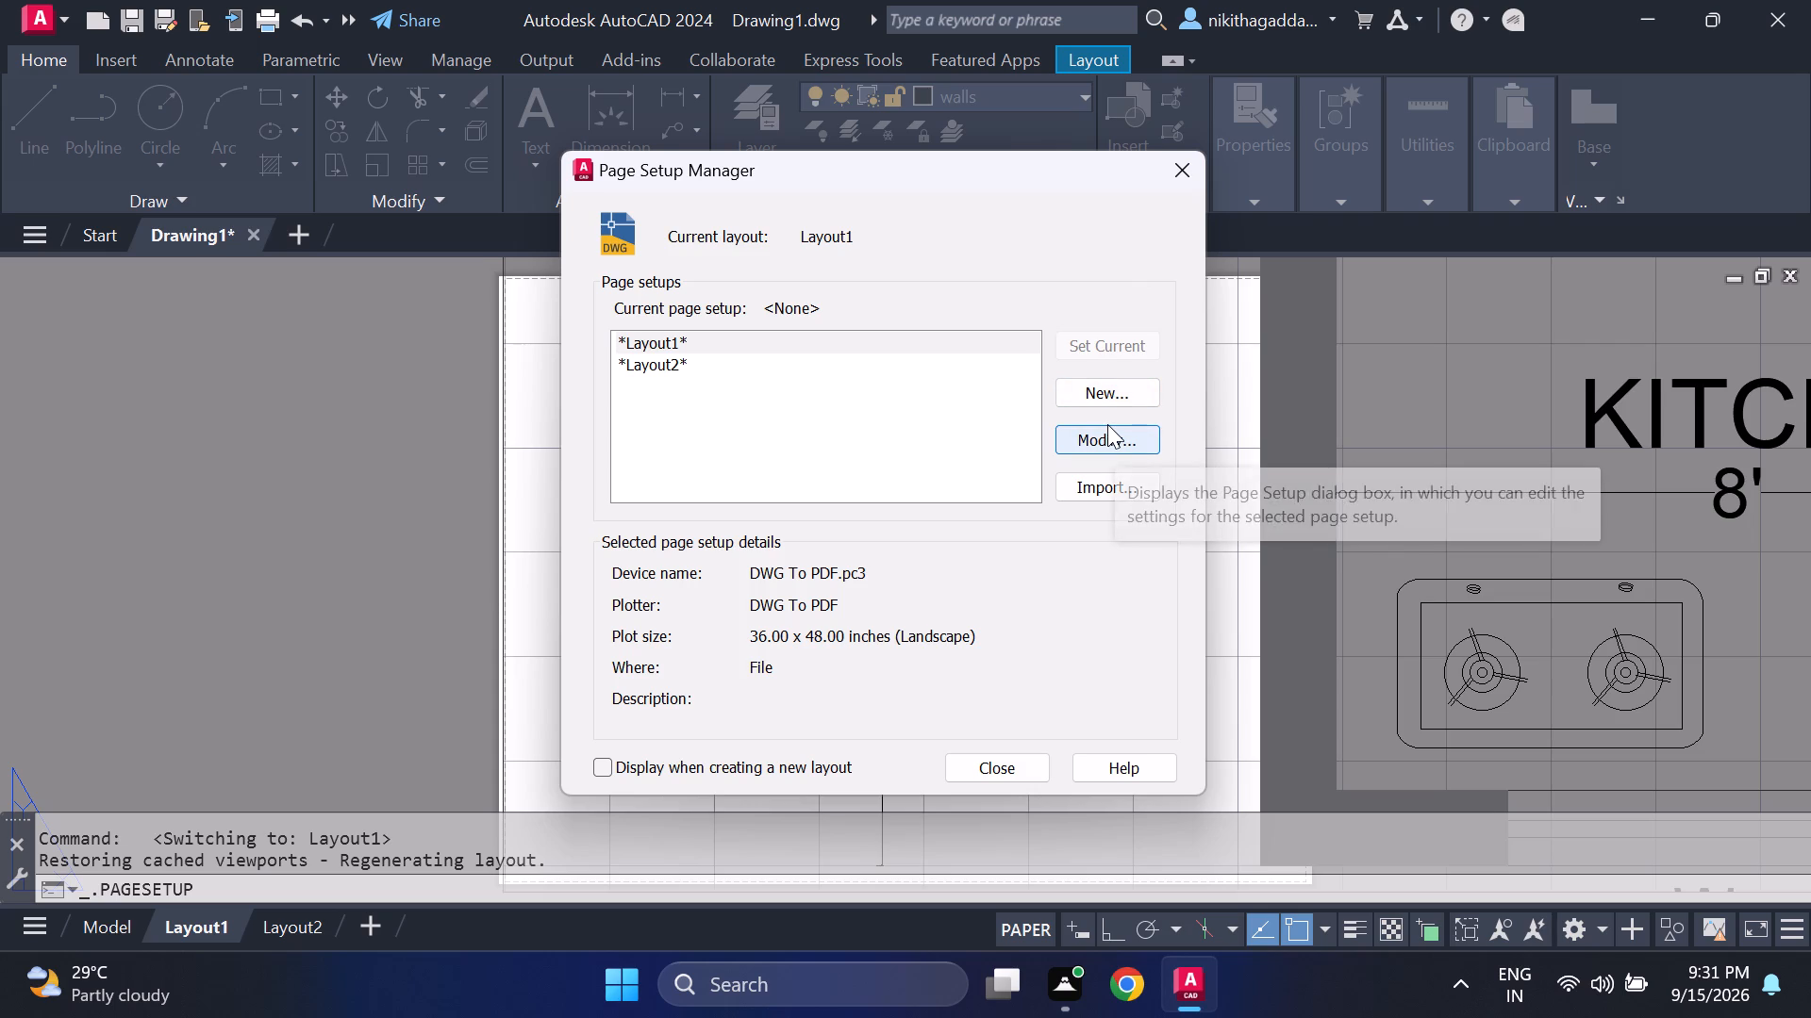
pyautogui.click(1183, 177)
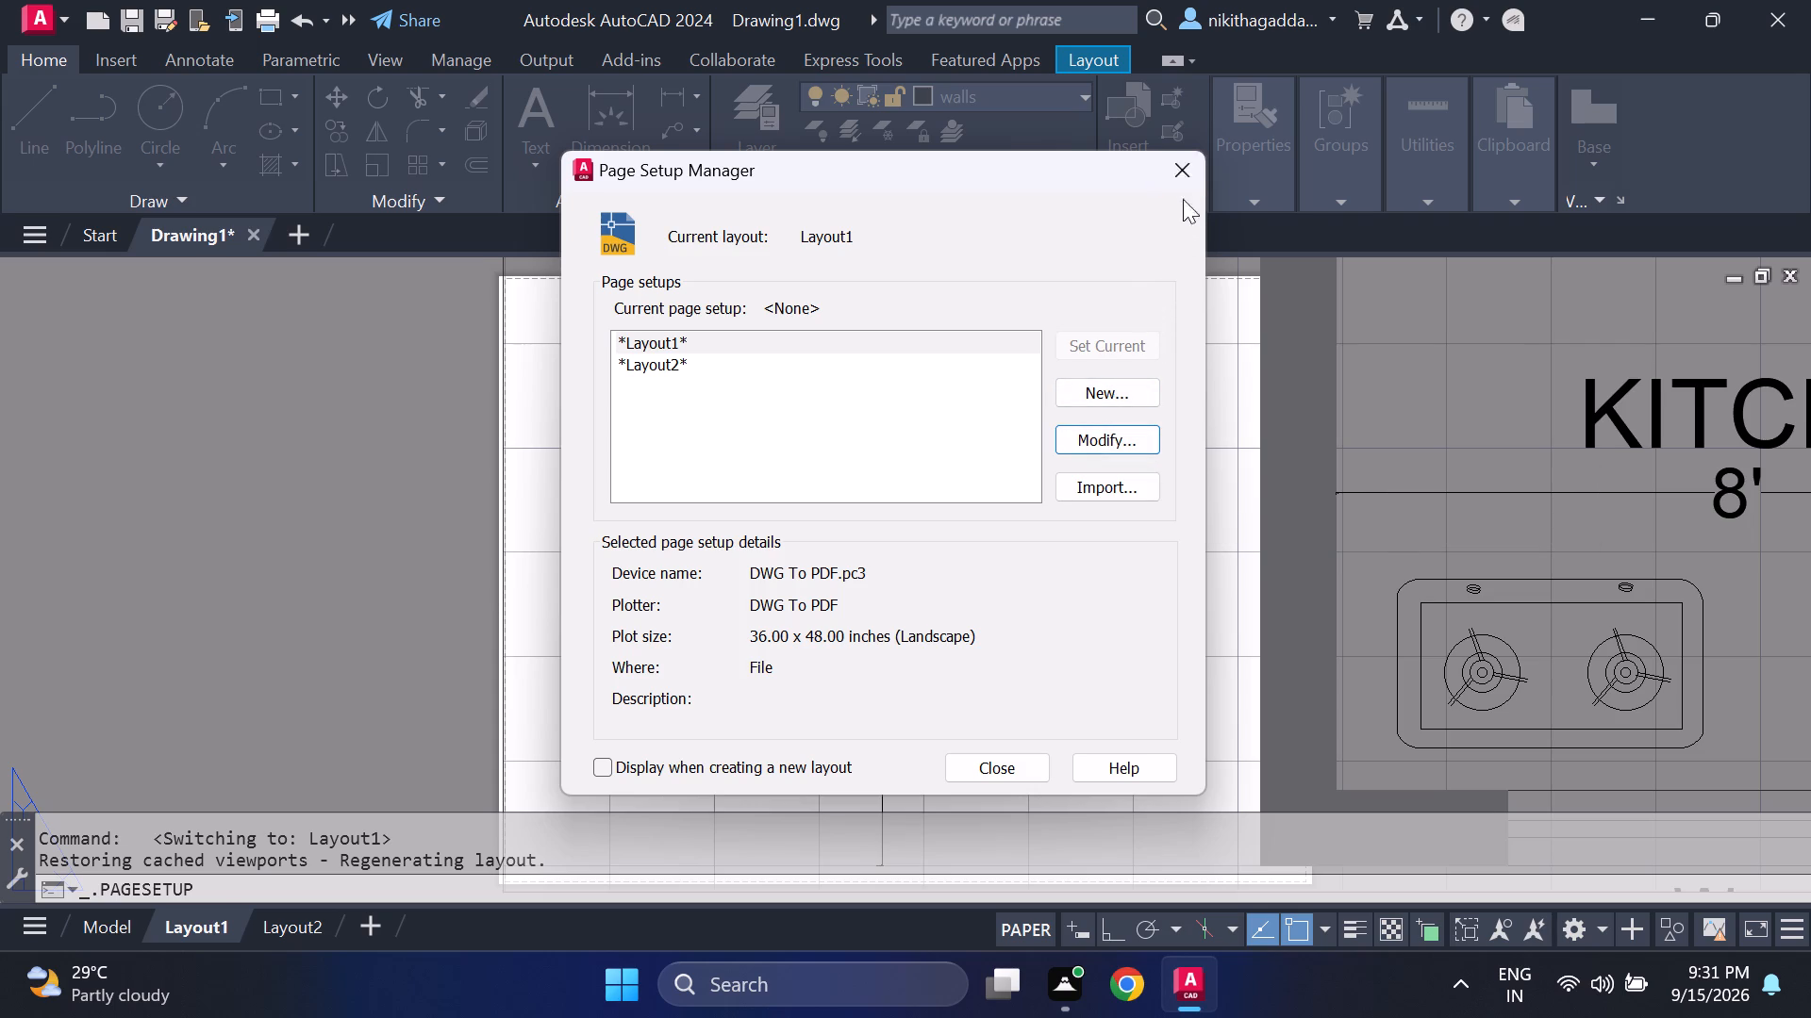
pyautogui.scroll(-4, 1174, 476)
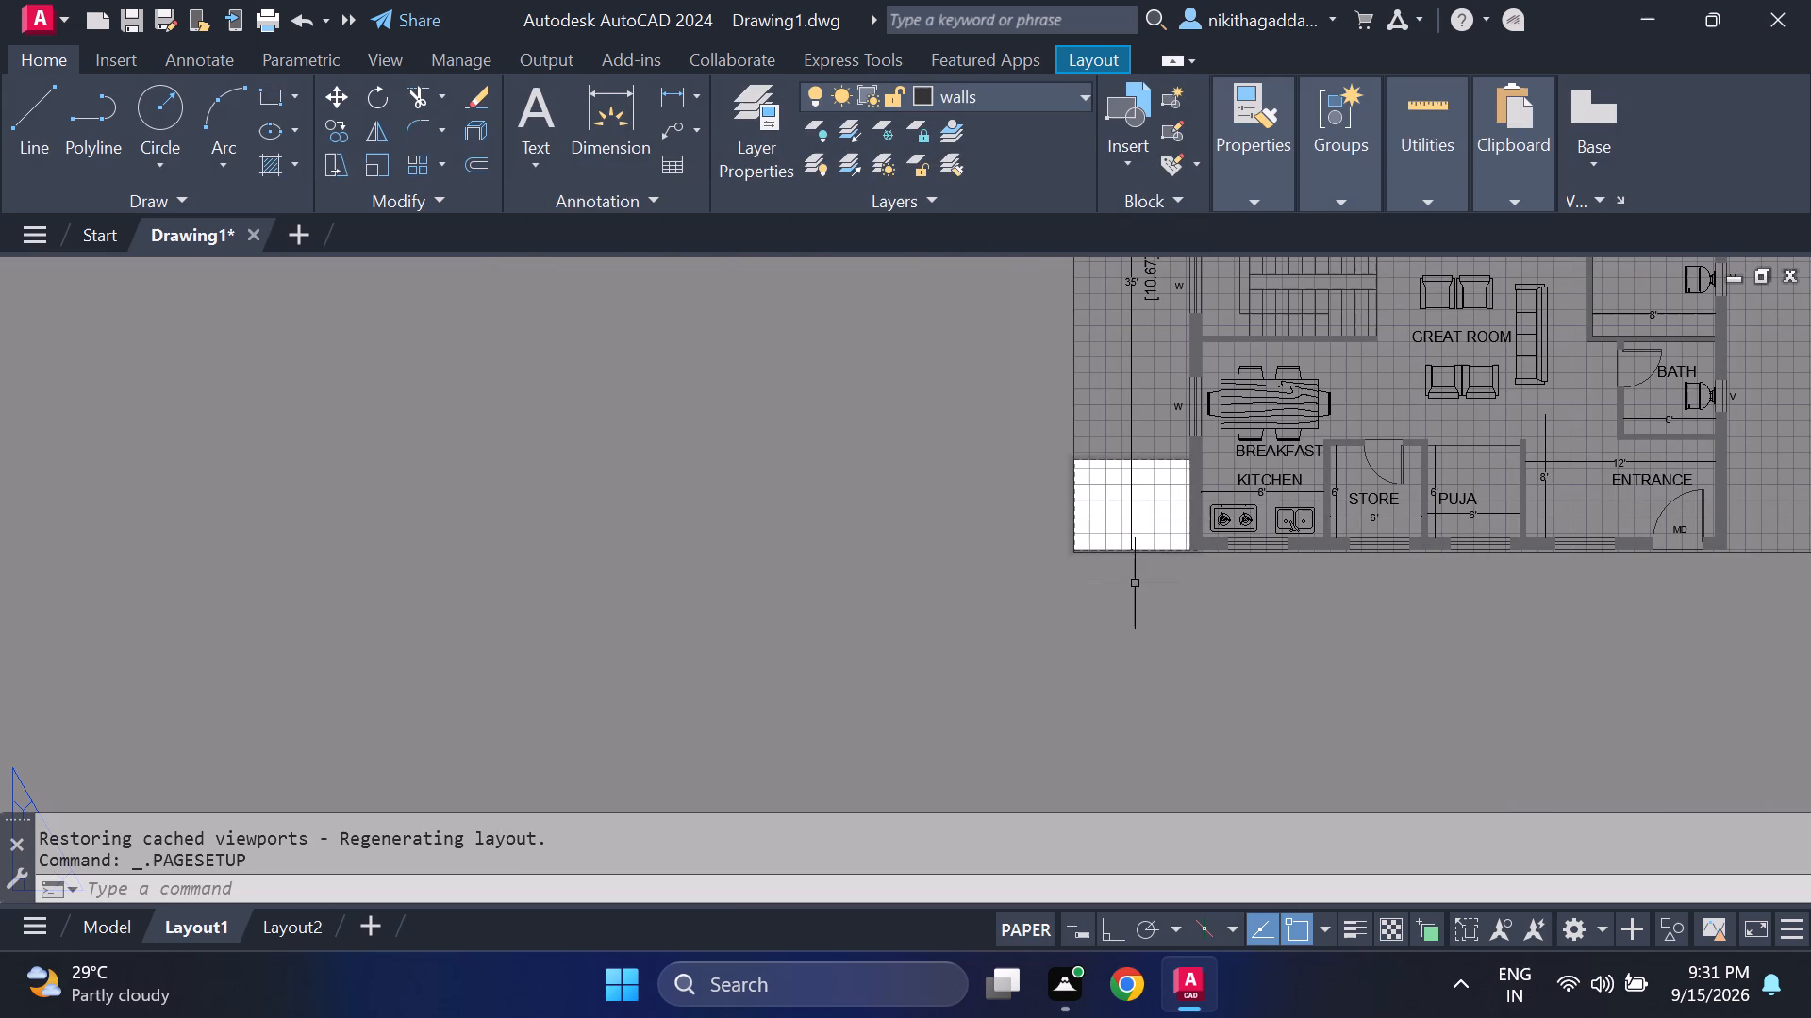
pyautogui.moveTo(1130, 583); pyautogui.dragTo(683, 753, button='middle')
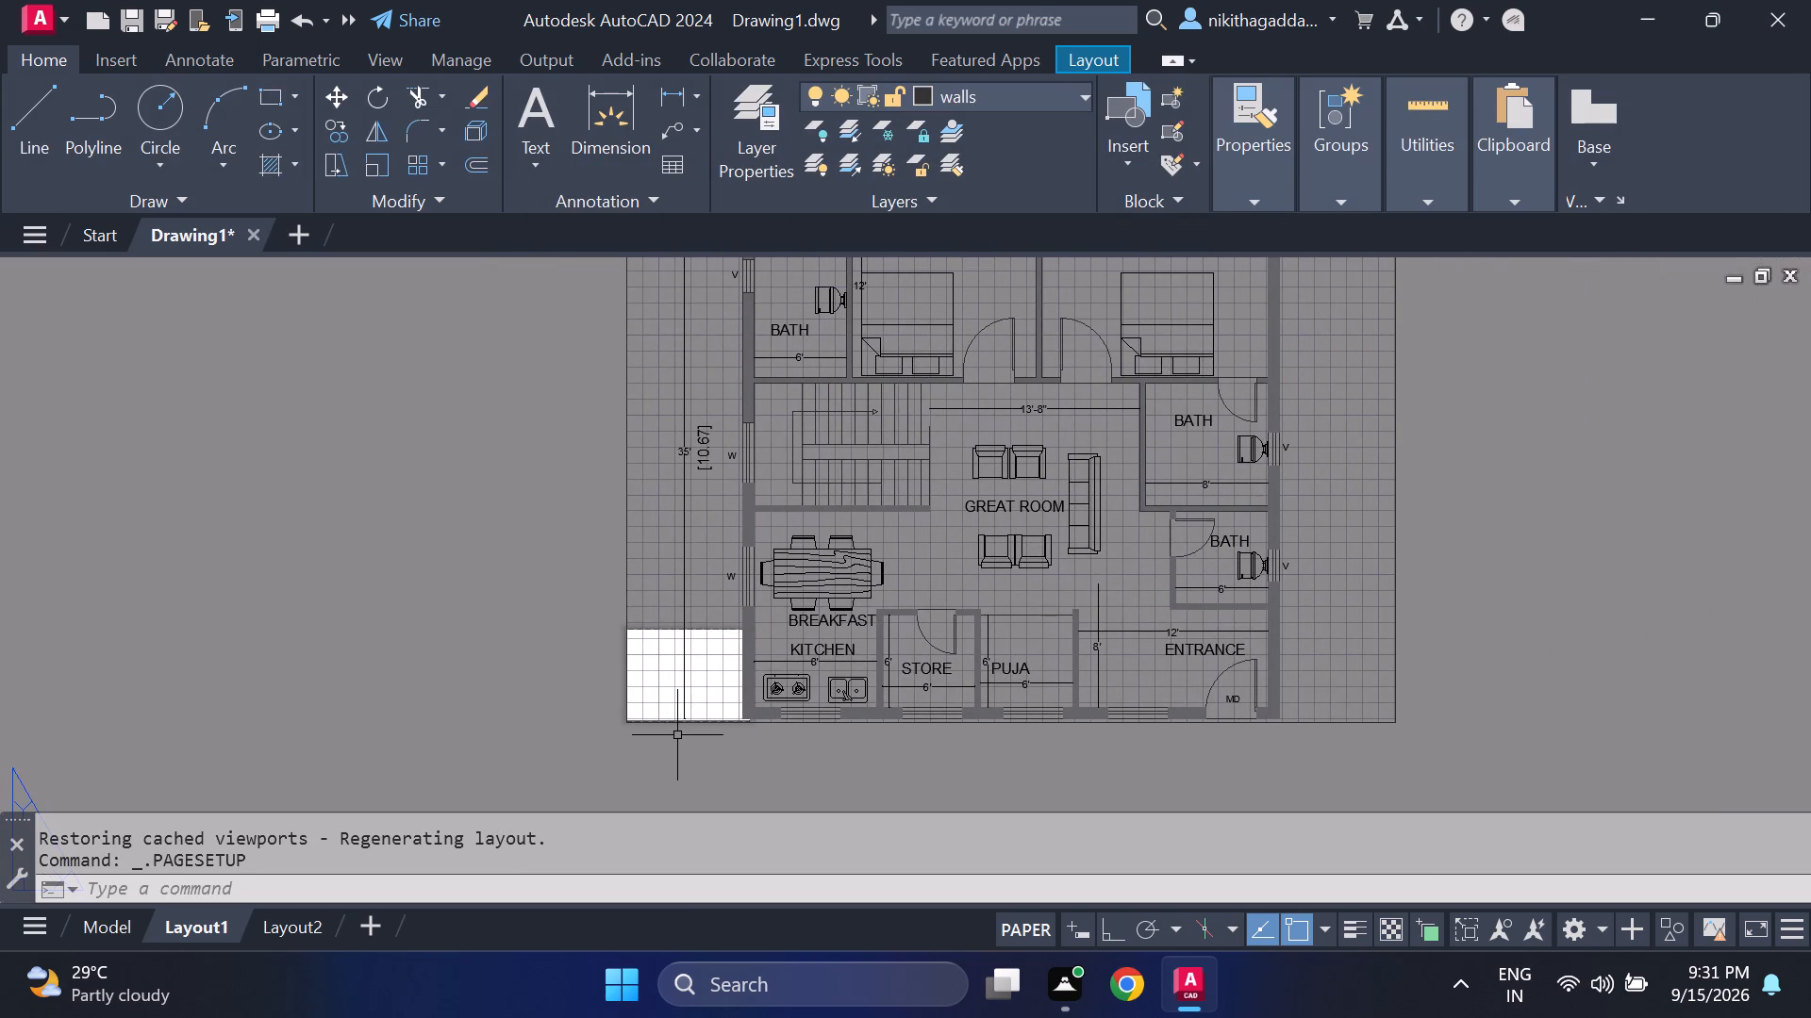
# Modify Layout1's page setup to ISO expand A4 (210.00 x 297.00 MM) paper with a 1:1 plot scale in millimetres.
pyautogui.rightClick(201, 935)
pyautogui.click(357, 540)
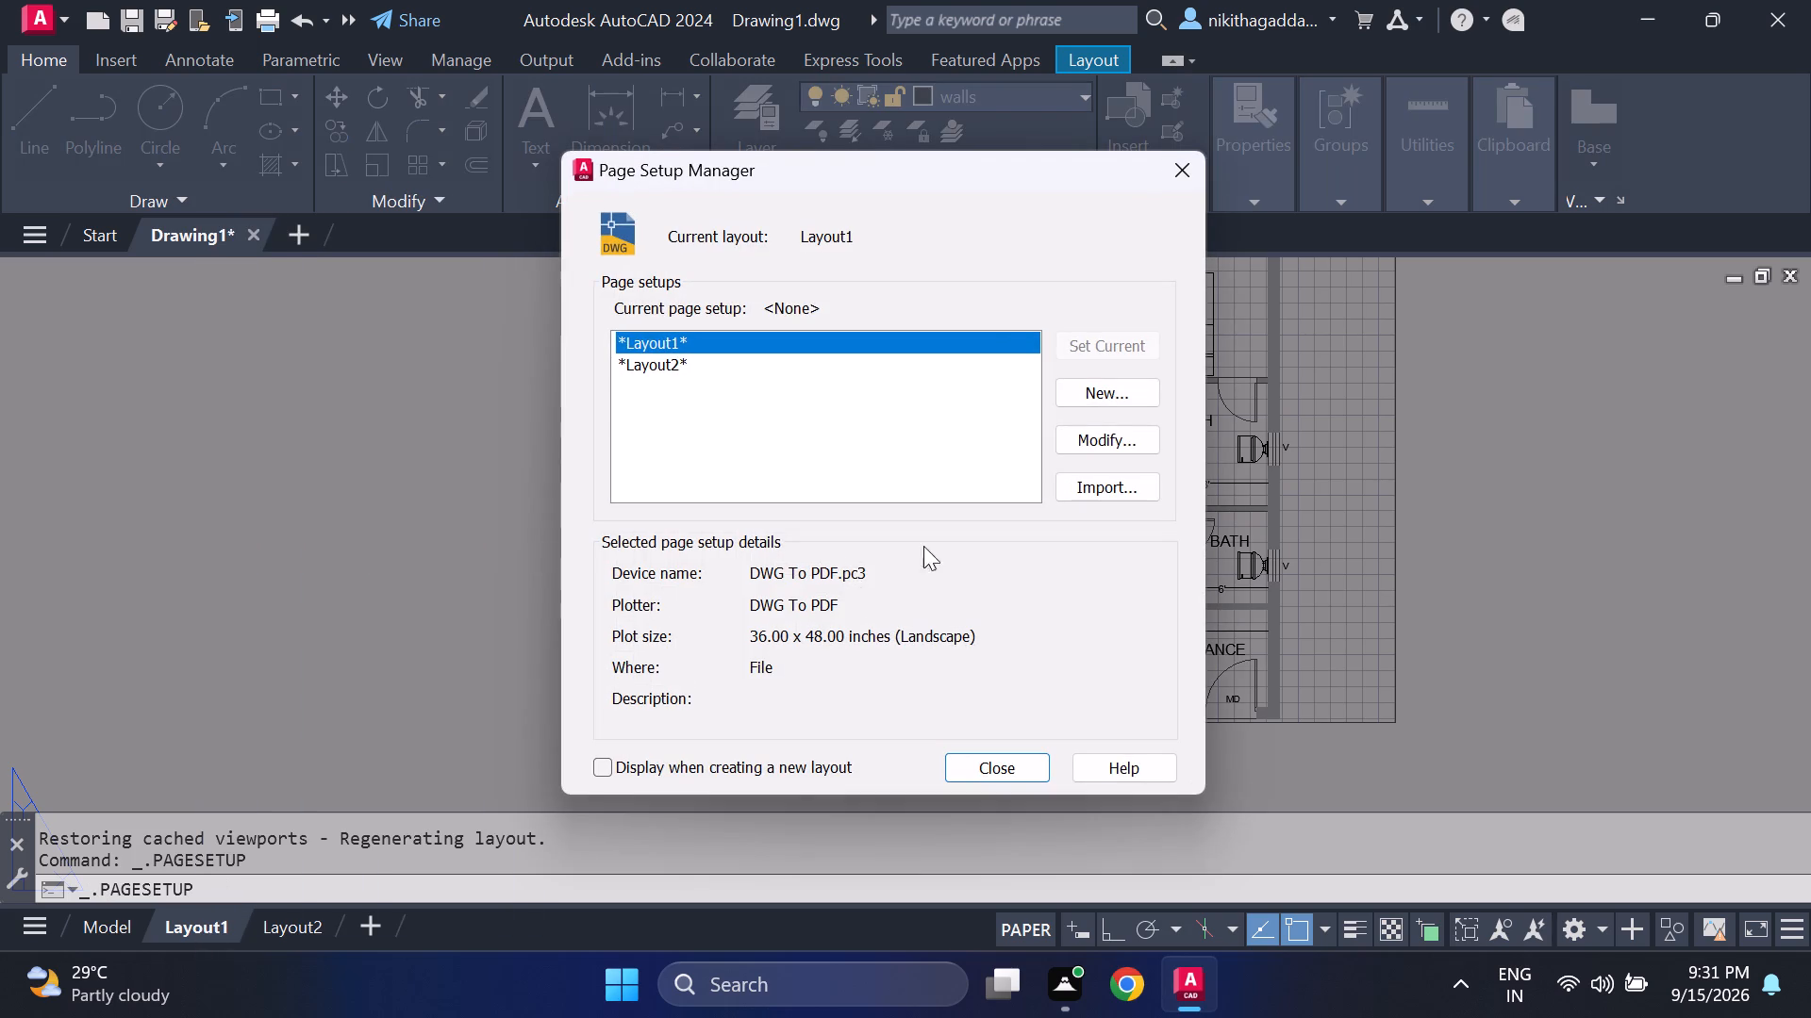
pyautogui.click(1142, 444)
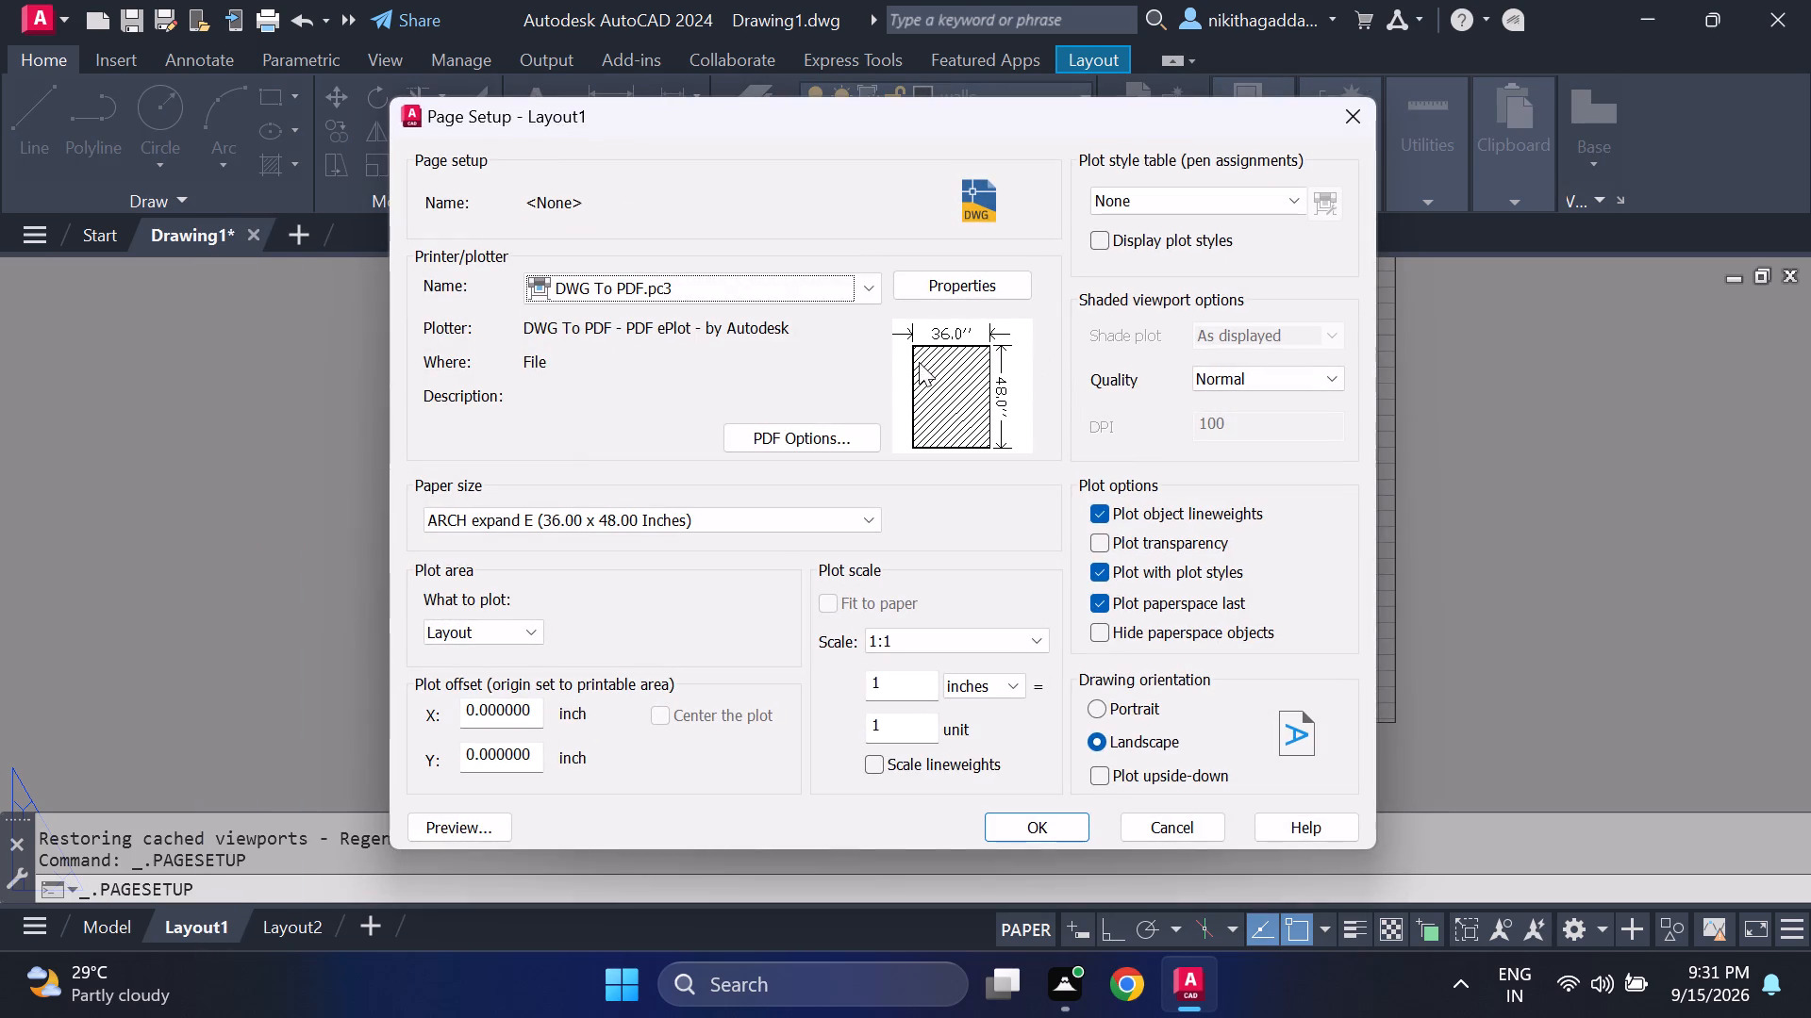
pyautogui.click(833, 517)
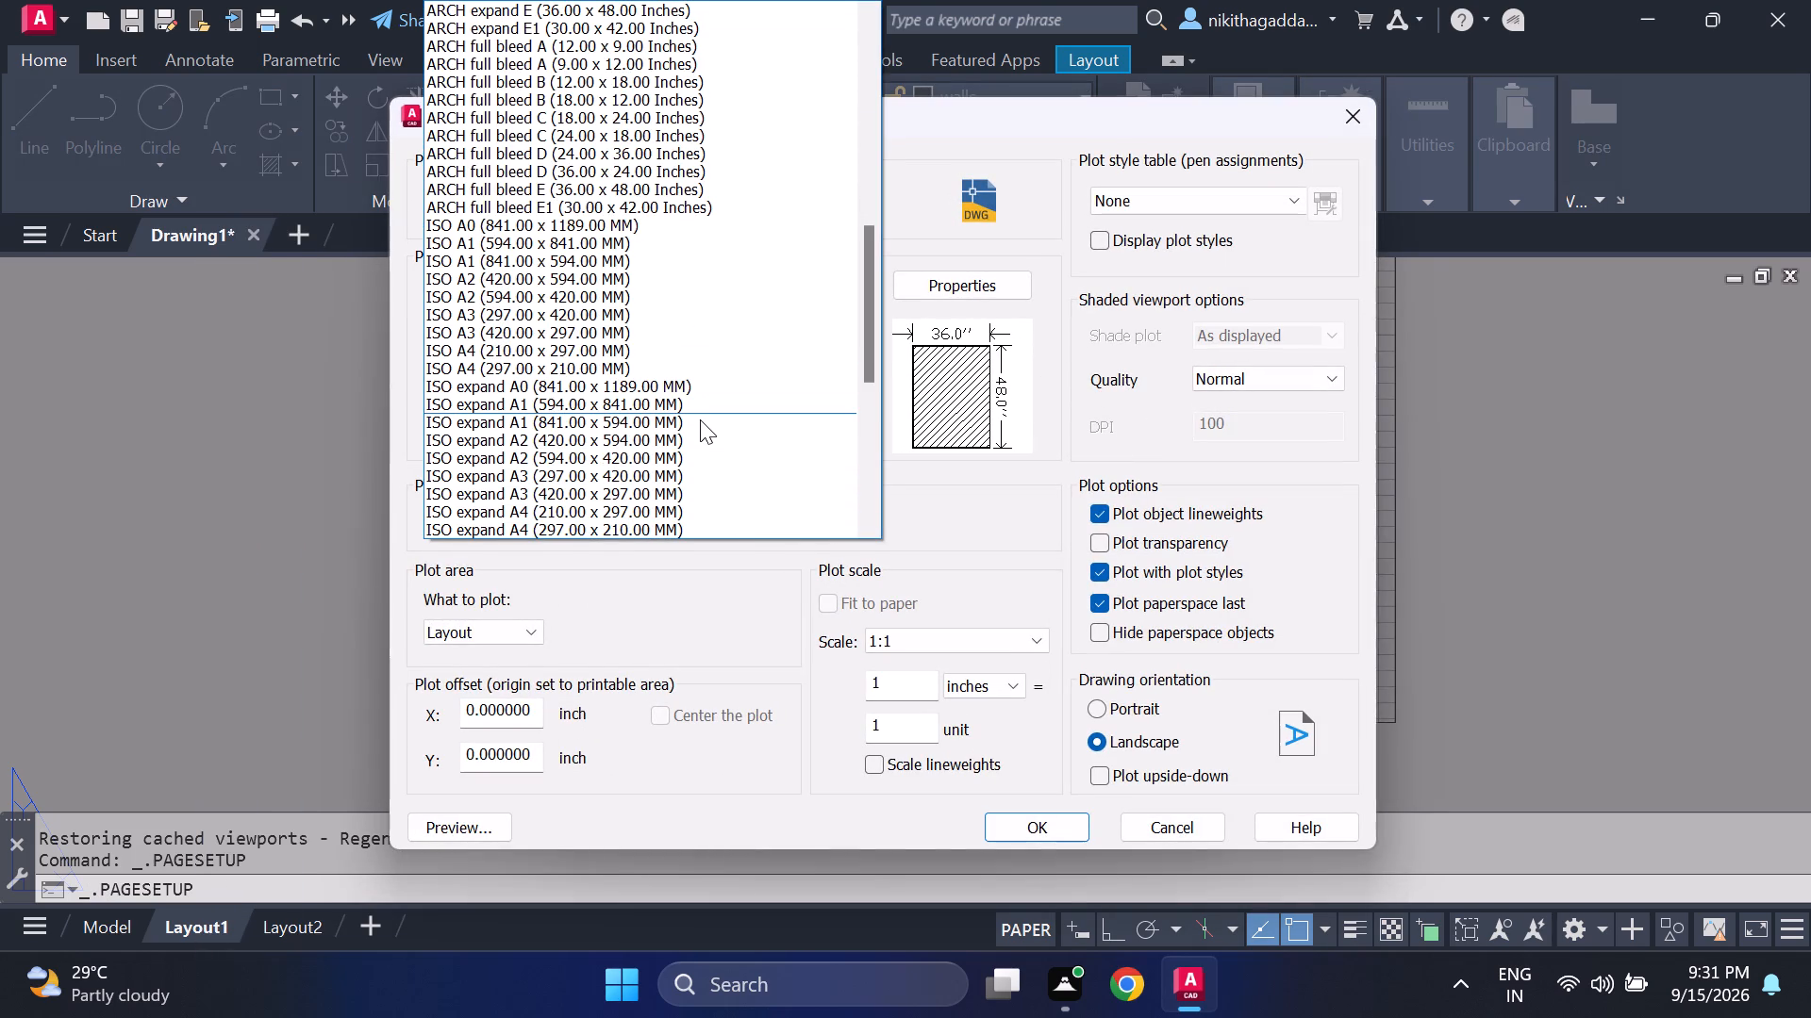
pyautogui.scroll(-3, 690, 429)
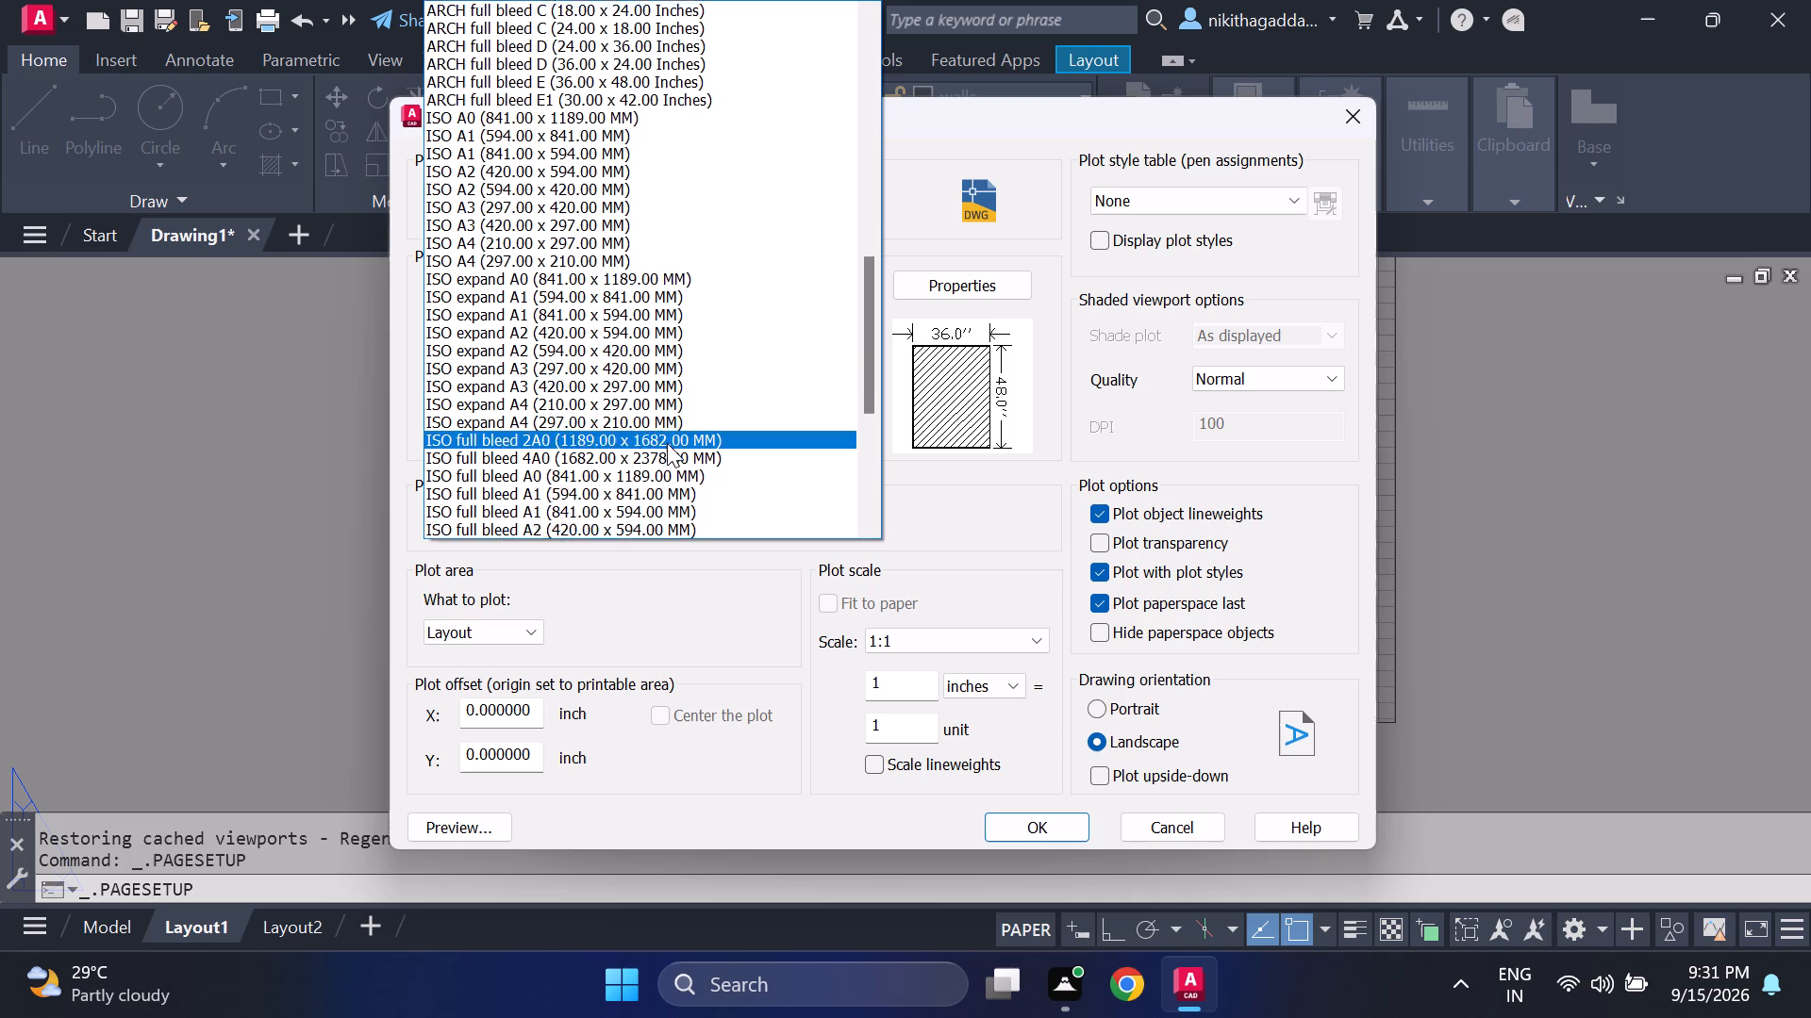
pyautogui.scroll(-1, 667, 443)
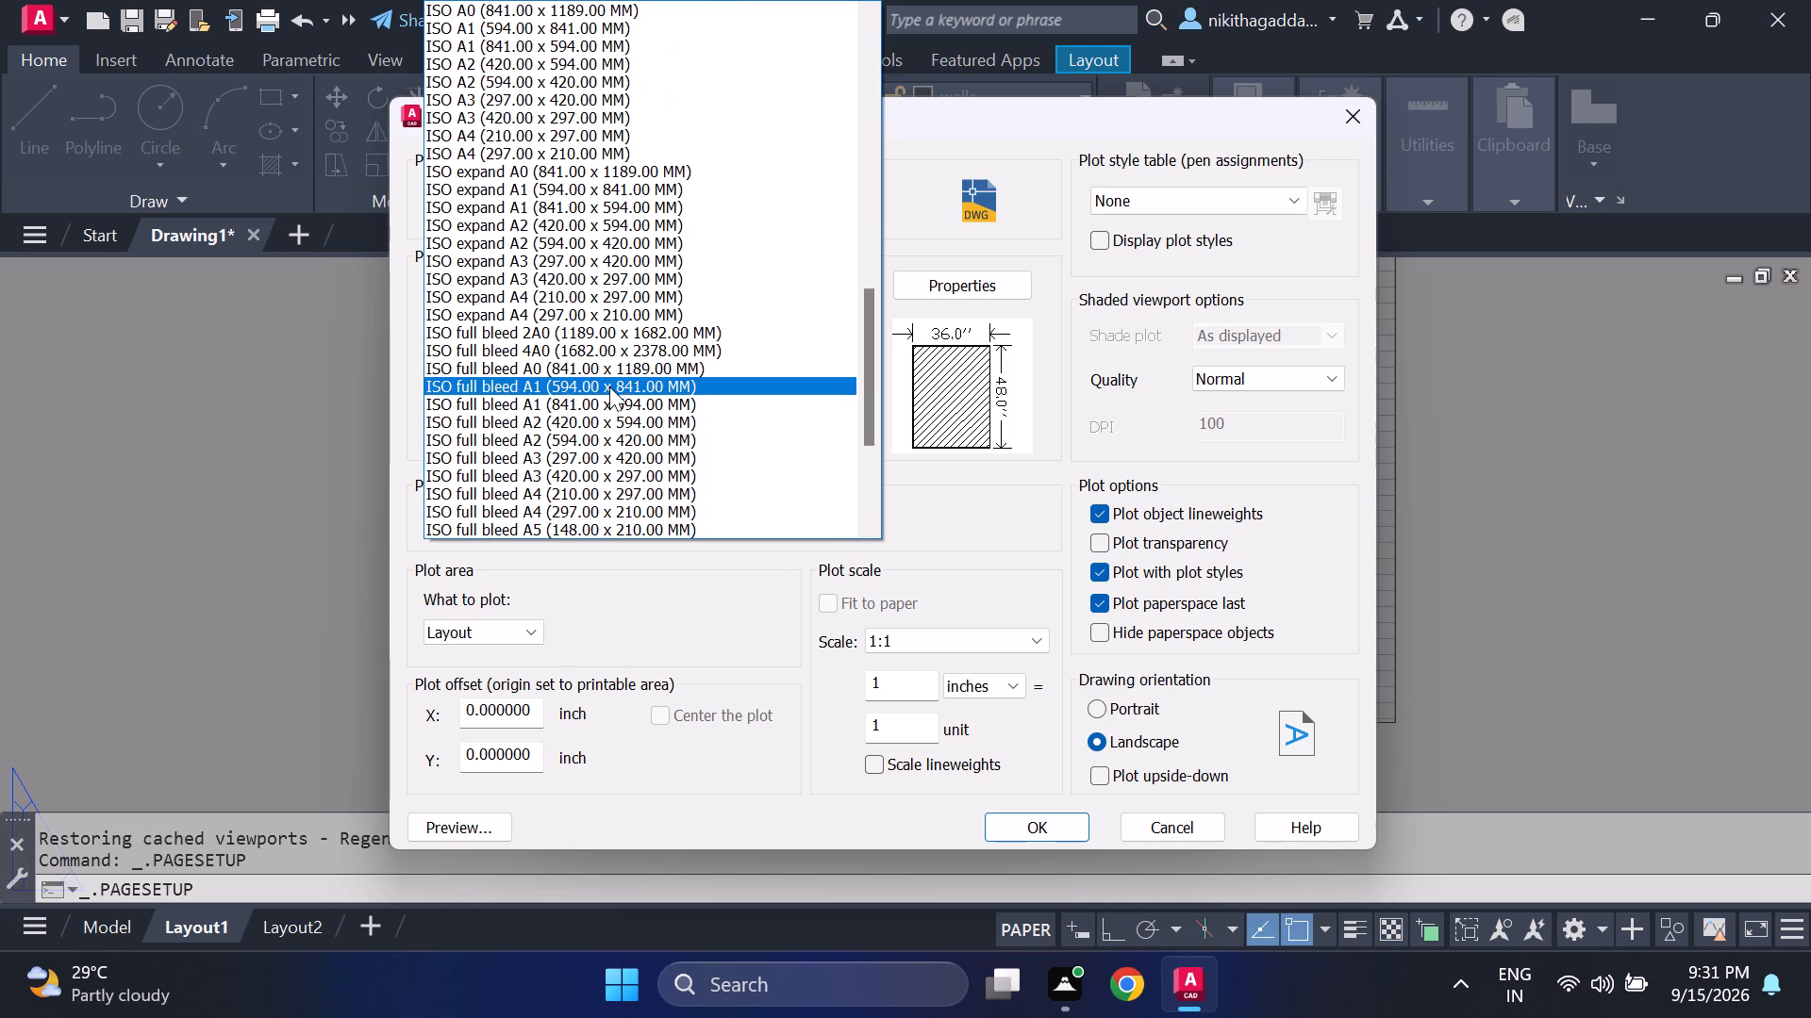
pyautogui.scroll(-3, 588, 408)
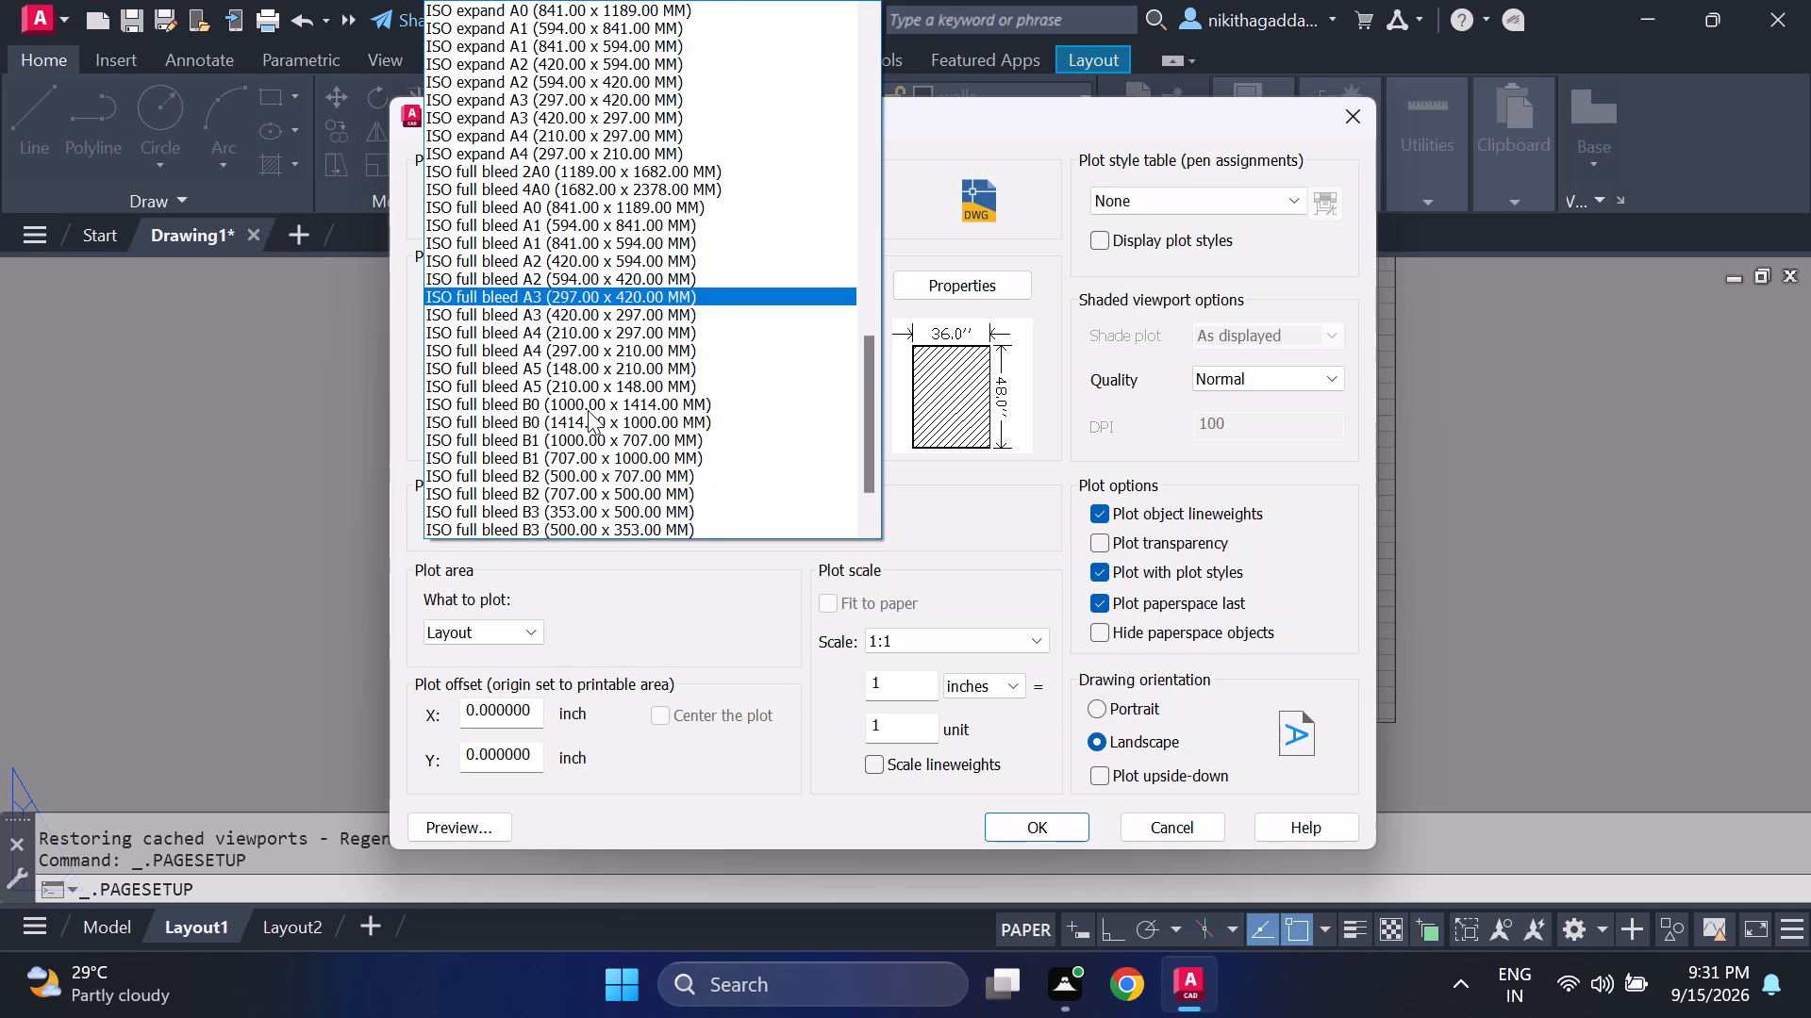
pyautogui.scroll(4, 583, 404)
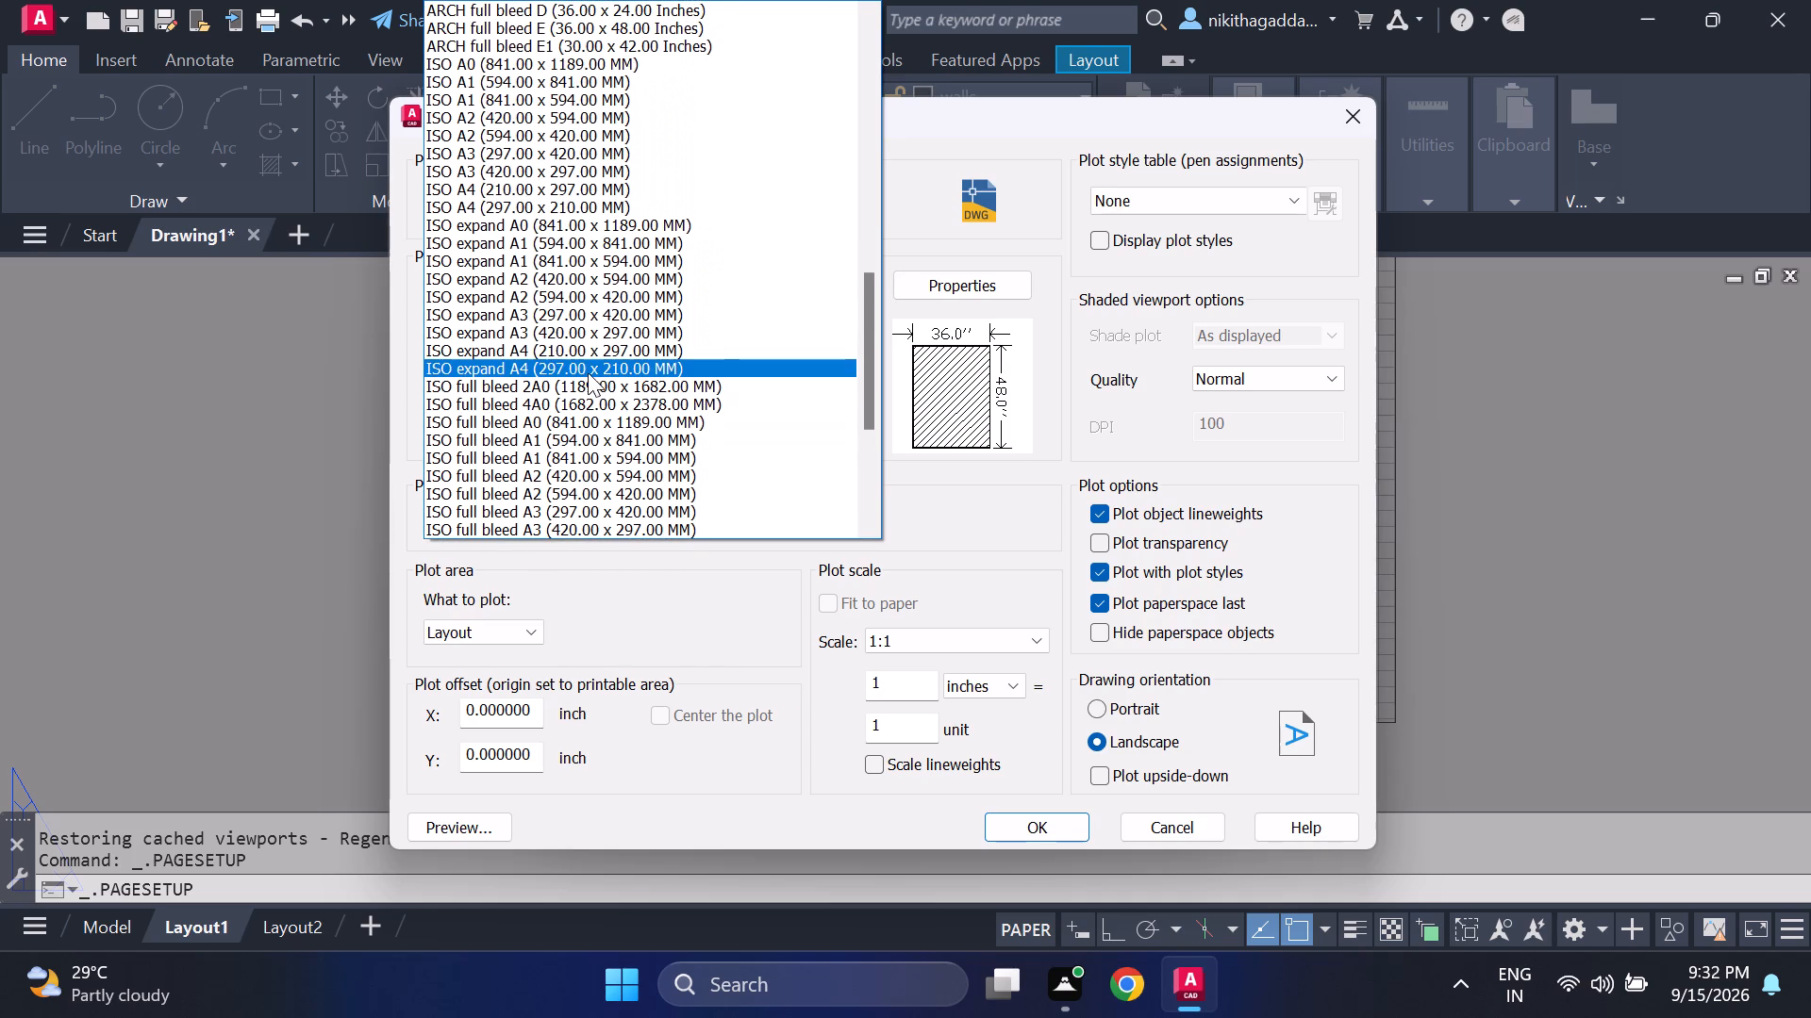
pyautogui.click(592, 350)
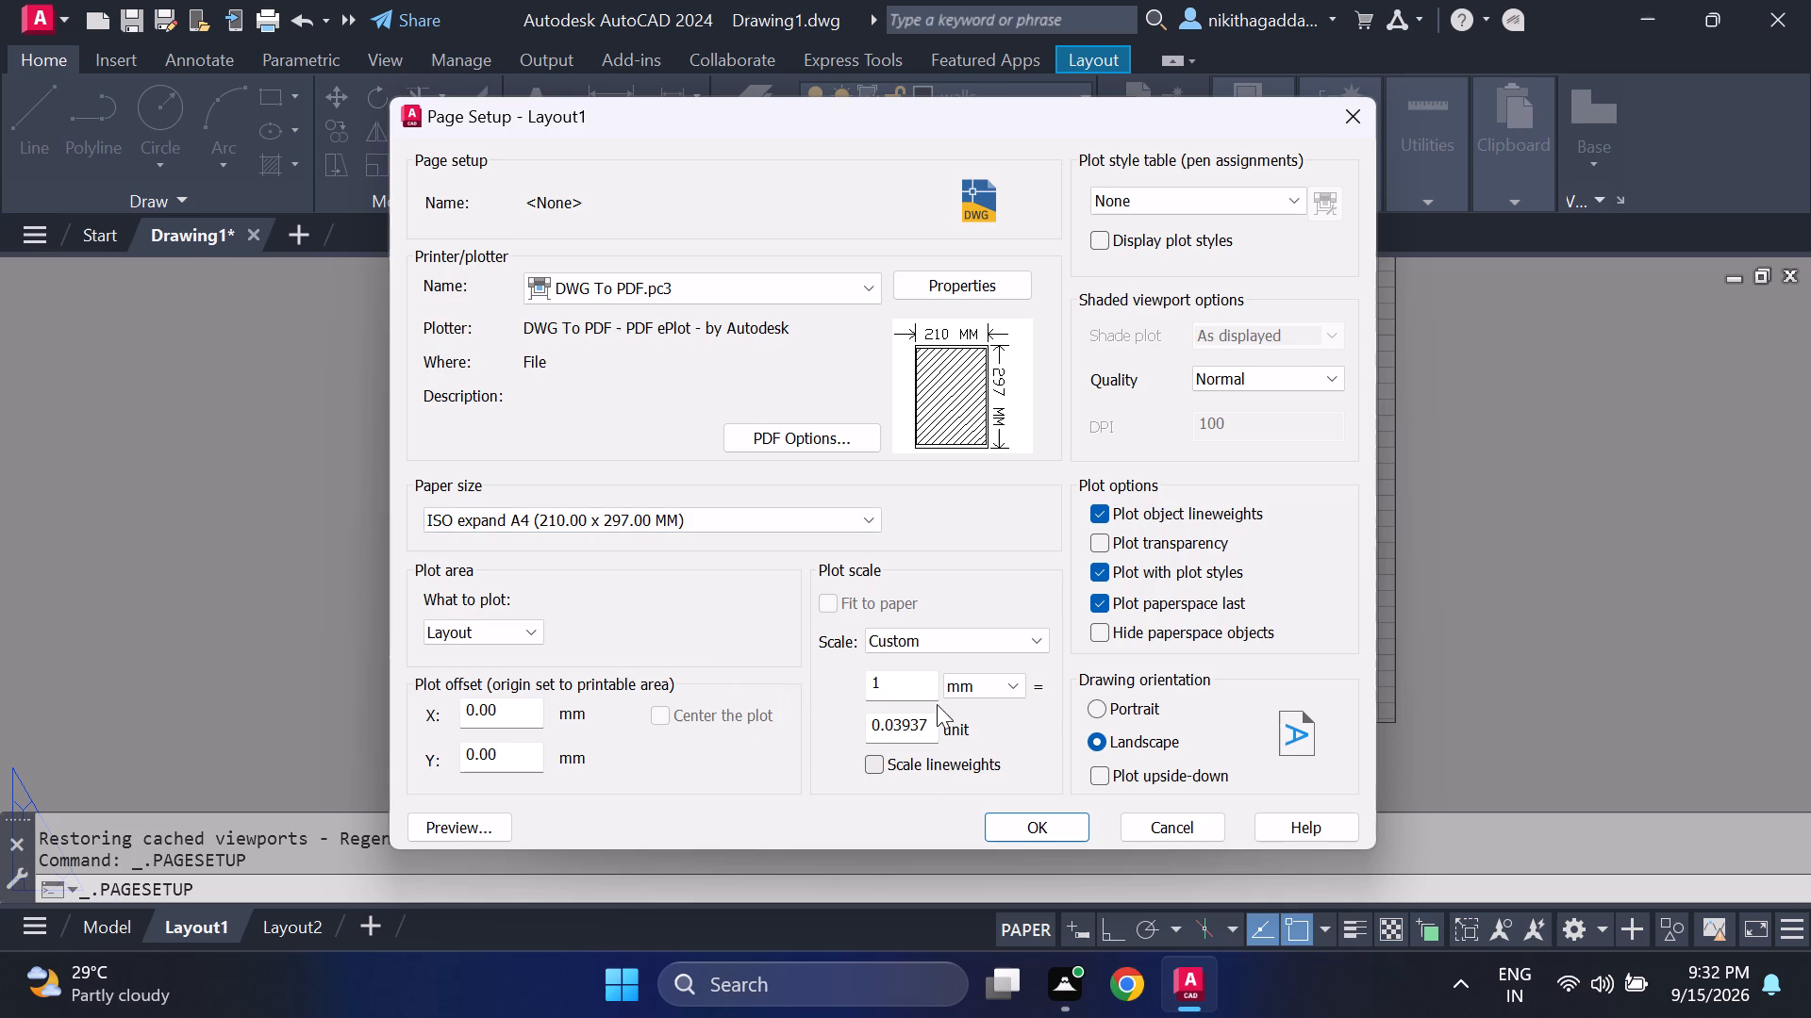
pyautogui.click(978, 640)
pyautogui.click(942, 116)
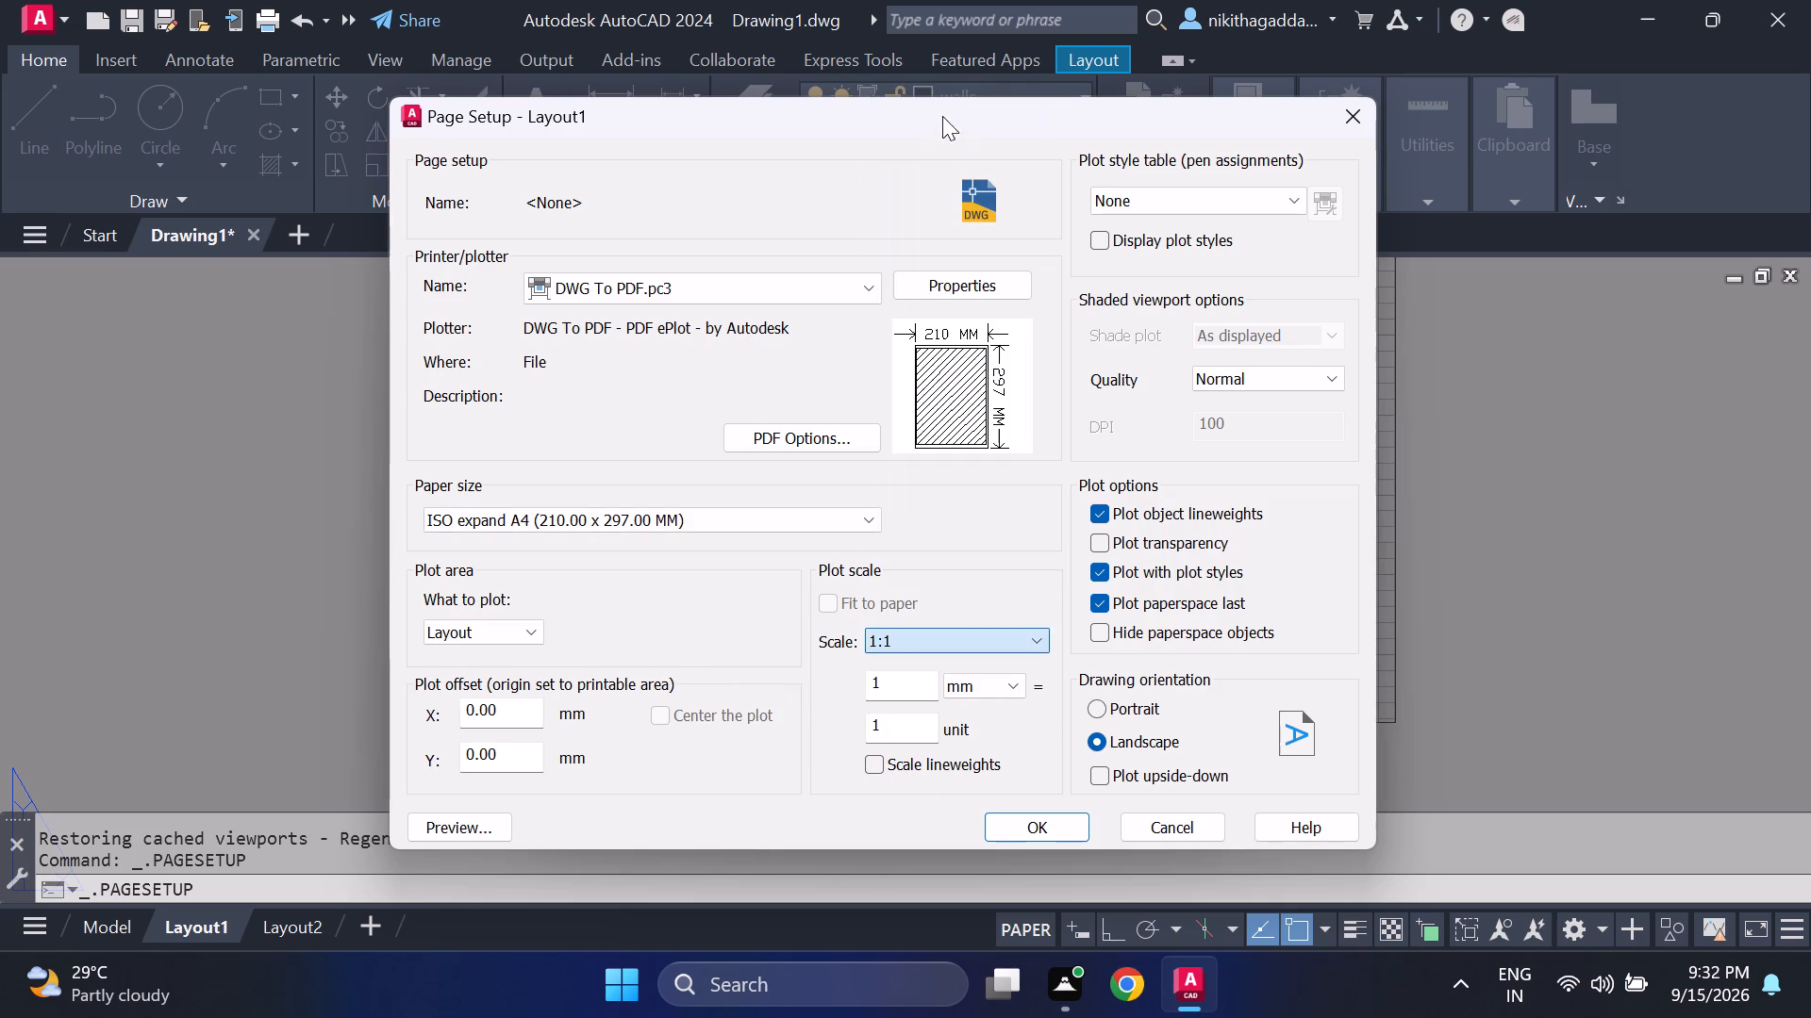
pyautogui.click(1010, 821)
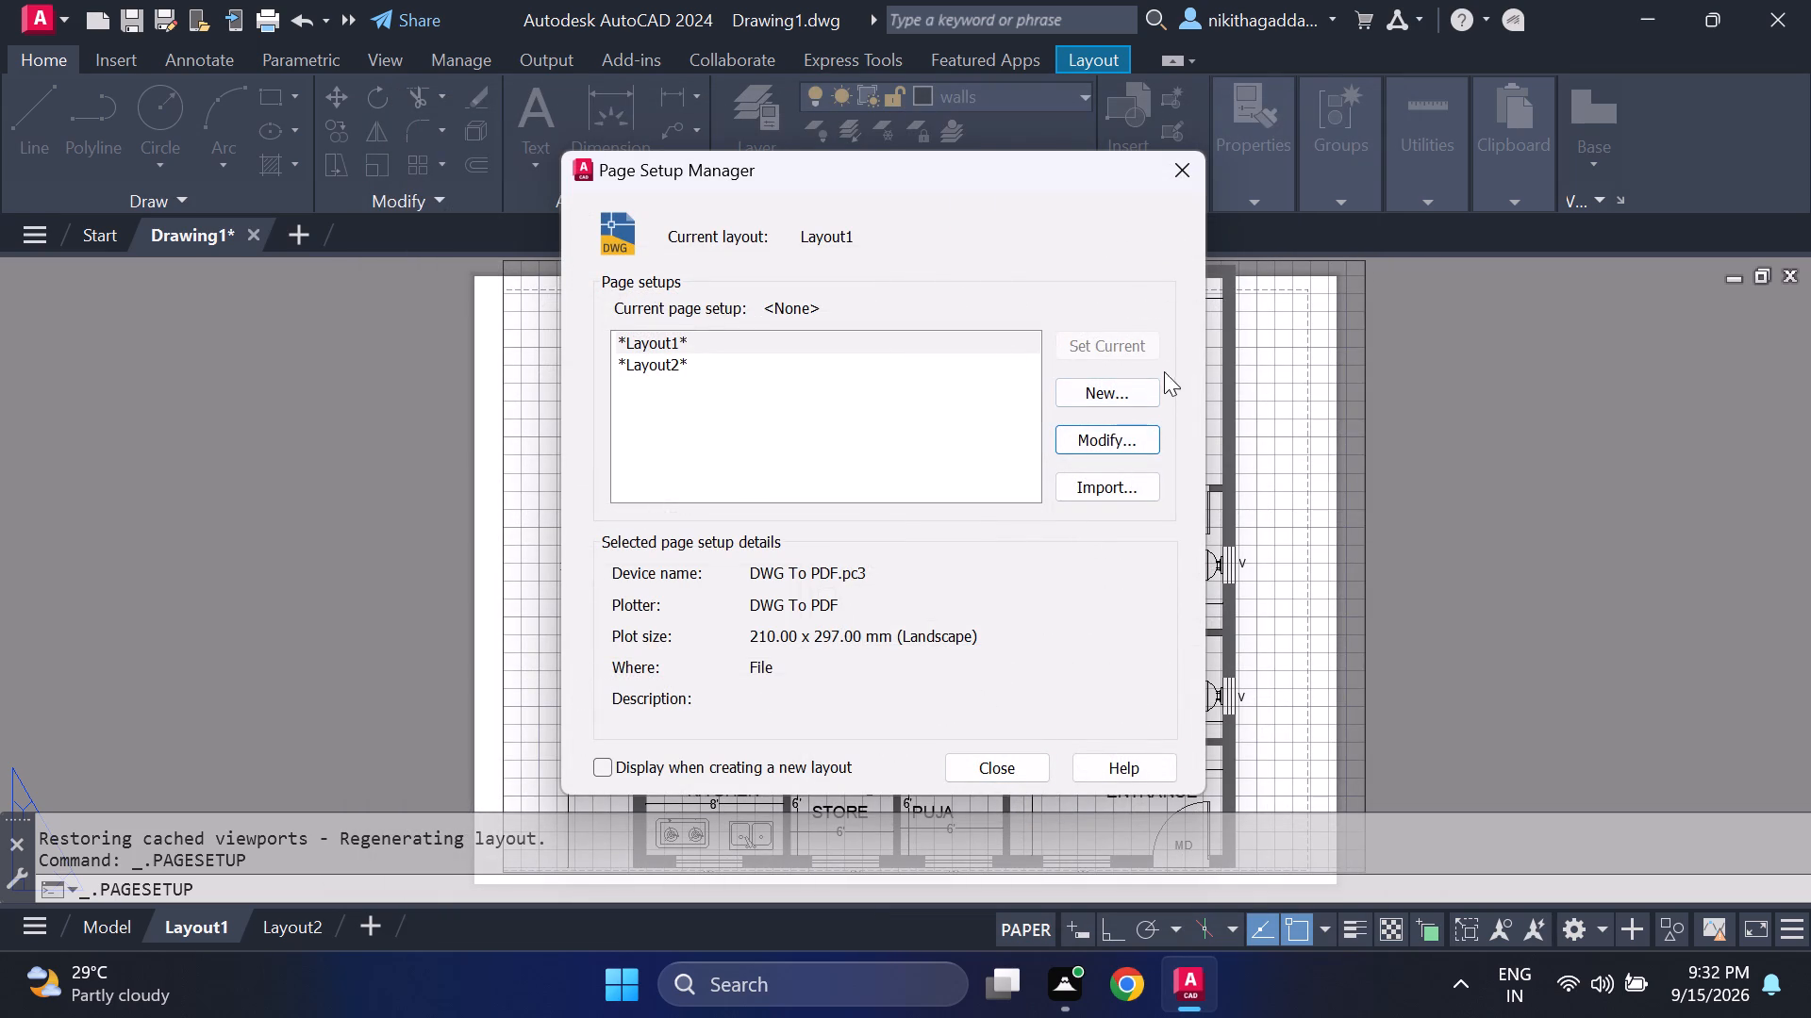
pyautogui.click(1148, 350)
pyautogui.click(1011, 774)
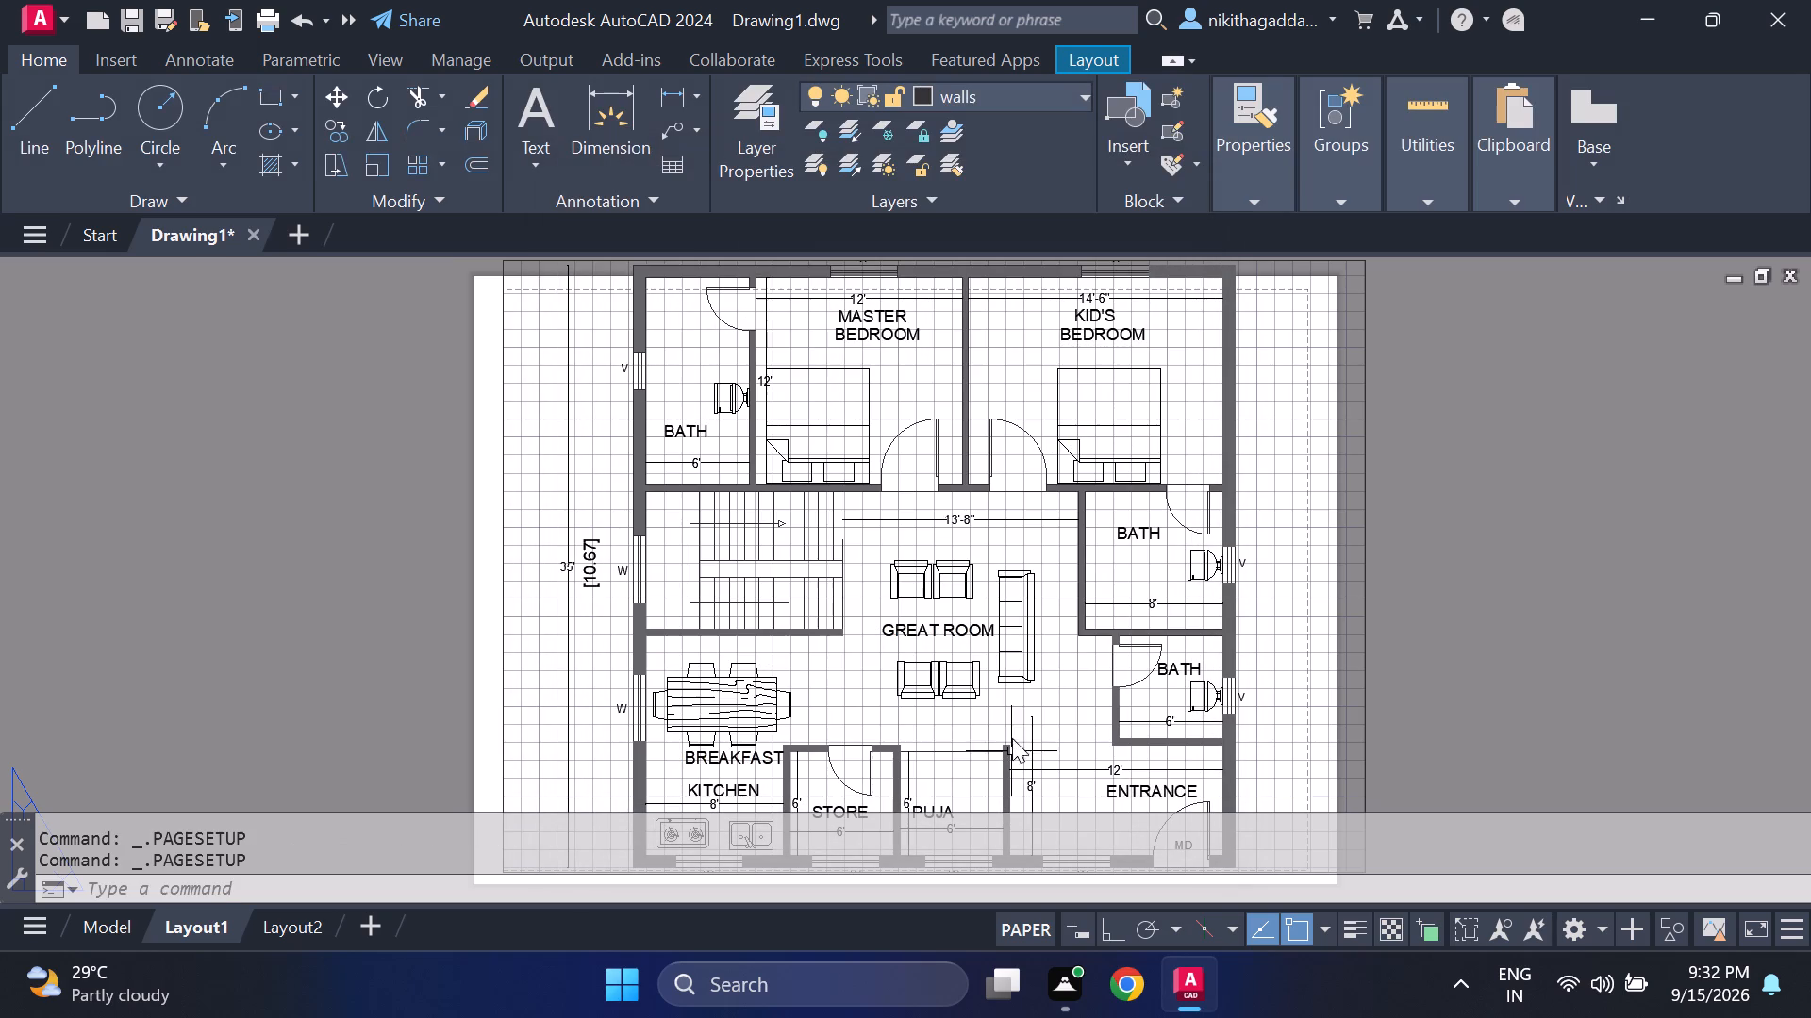
# Inspect how the floor plan viewport sits against the edges and printable margins of the Layout1 sheet.
pyautogui.scroll(-1, 1002, 711)
pyautogui.moveTo(990, 699); pyautogui.dragTo(963, 609, button='middle')
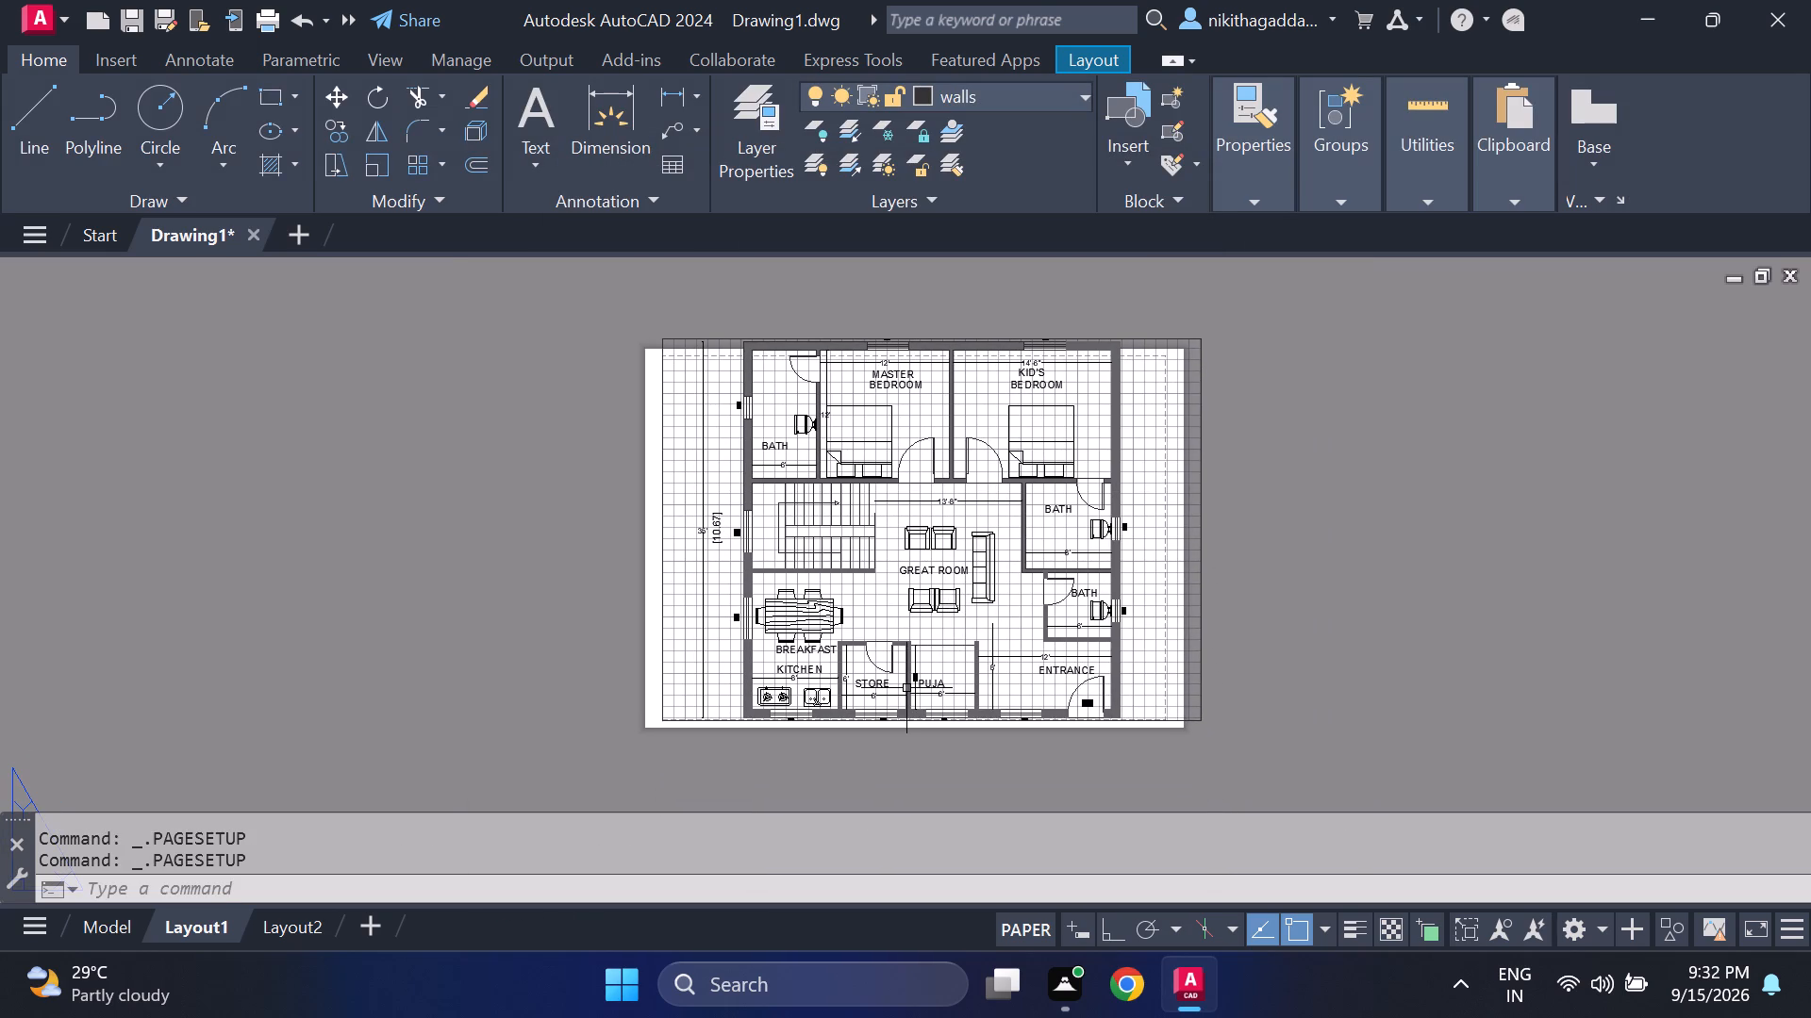
pyautogui.scroll(1, 890, 711)
pyautogui.moveTo(879, 714); pyautogui.dragTo(902, 818, button='middle')
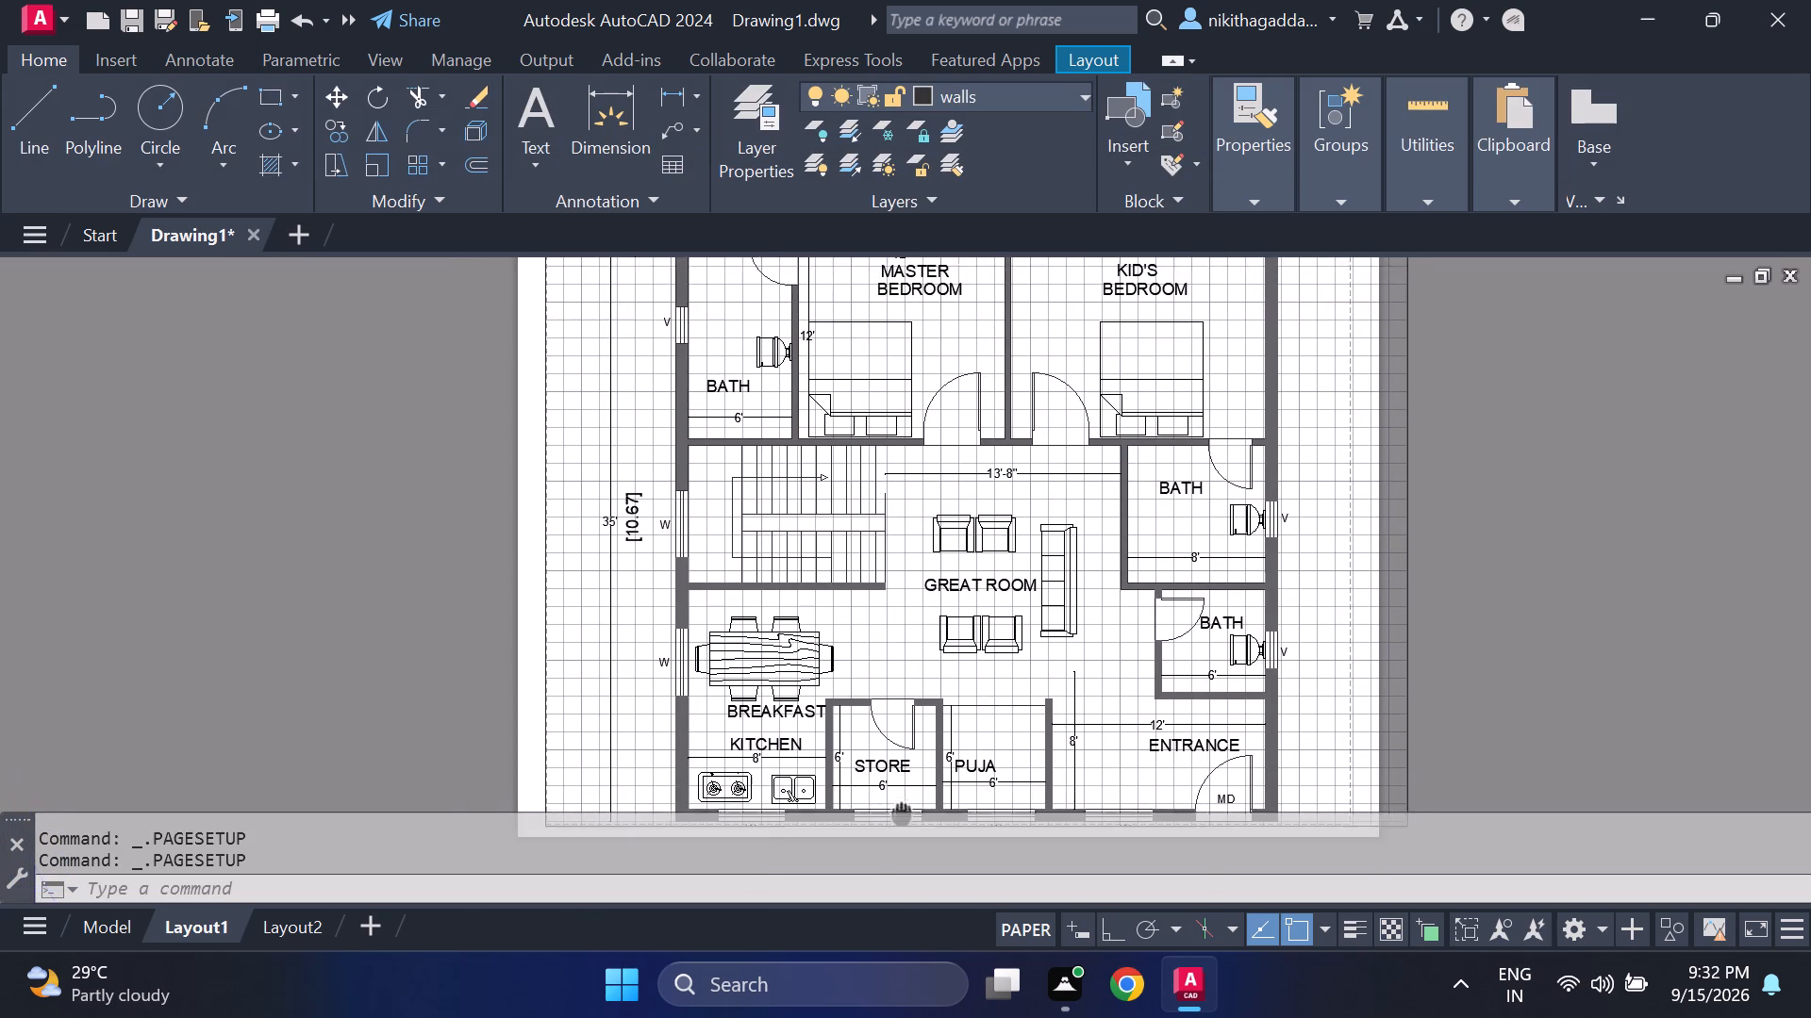
pyautogui.moveTo(902, 818); pyautogui.dragTo(903, 833, button='middle')
pyautogui.scroll(-1, 880, 690)
pyautogui.moveTo(869, 686); pyautogui.dragTo(855, 666, button='middle')
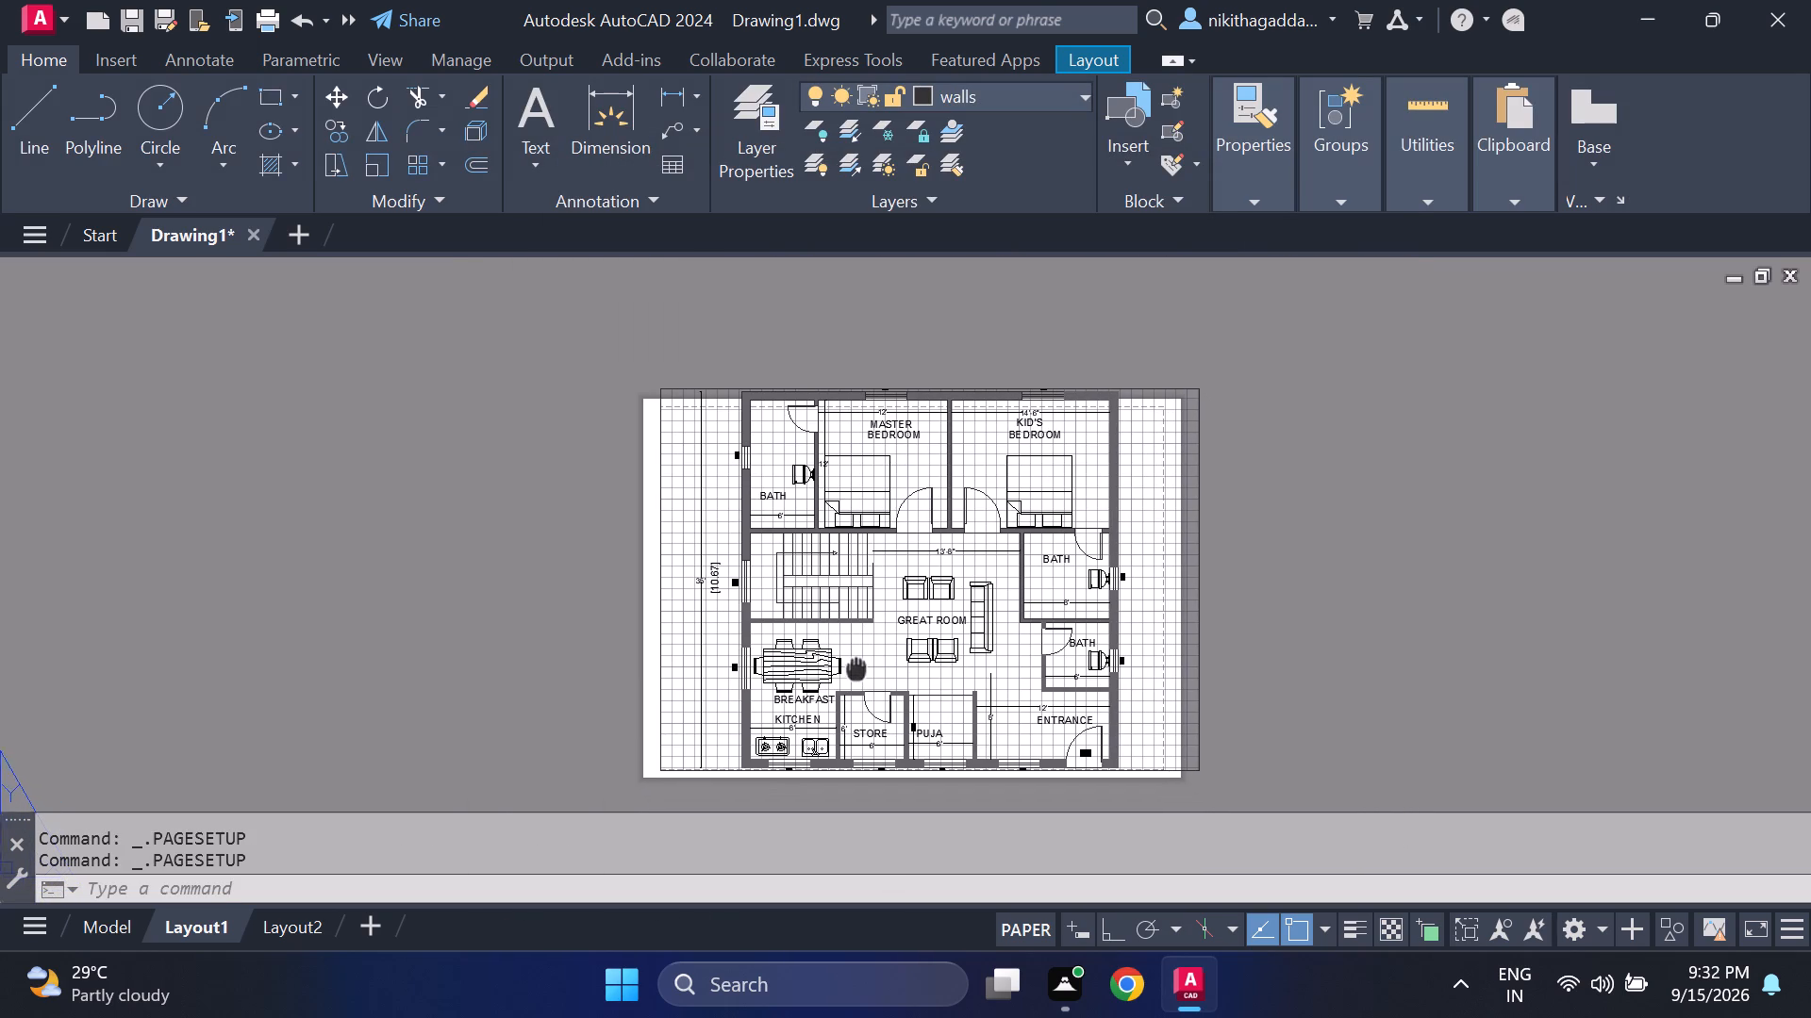
pyautogui.moveTo(855, 666); pyautogui.dragTo(839, 641, button='middle')
pyautogui.scroll(1, 839, 641)
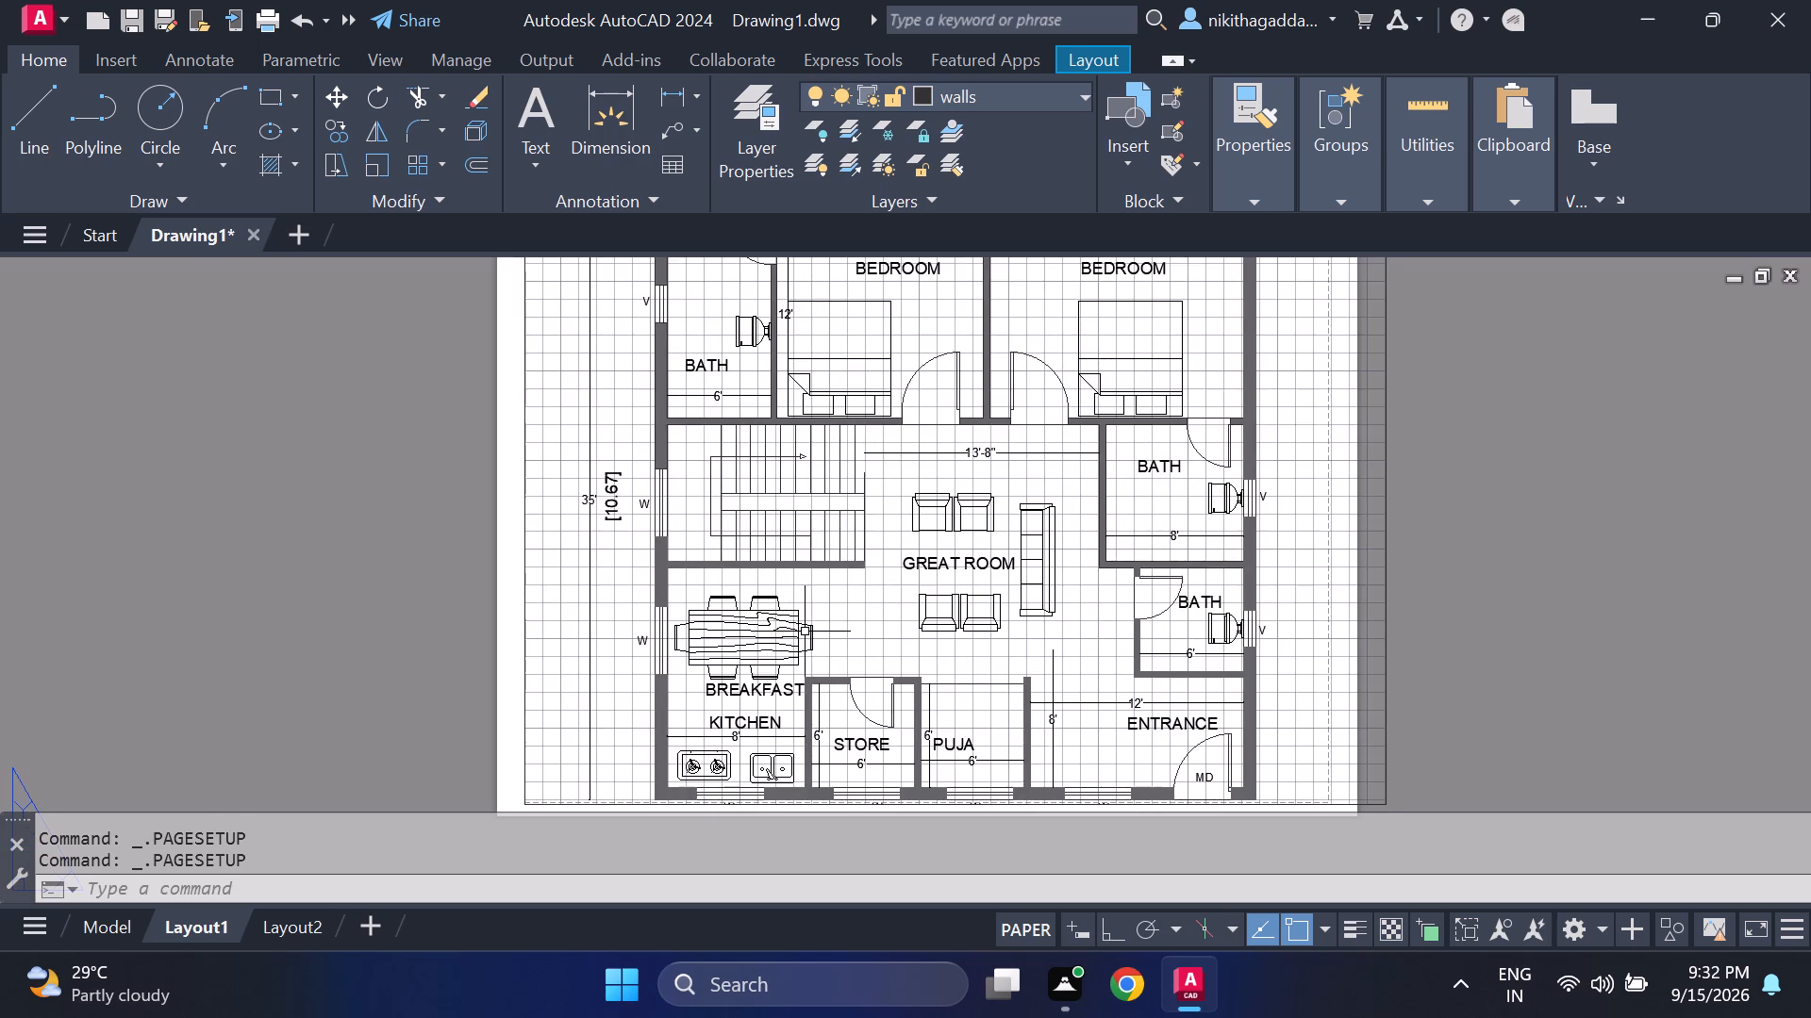
pyautogui.scroll(-1, 796, 634)
# Select the floor plan viewport on Layout1 and examine how its lower edge sits against the sheet and printable margin.
pyautogui.click(686, 342)
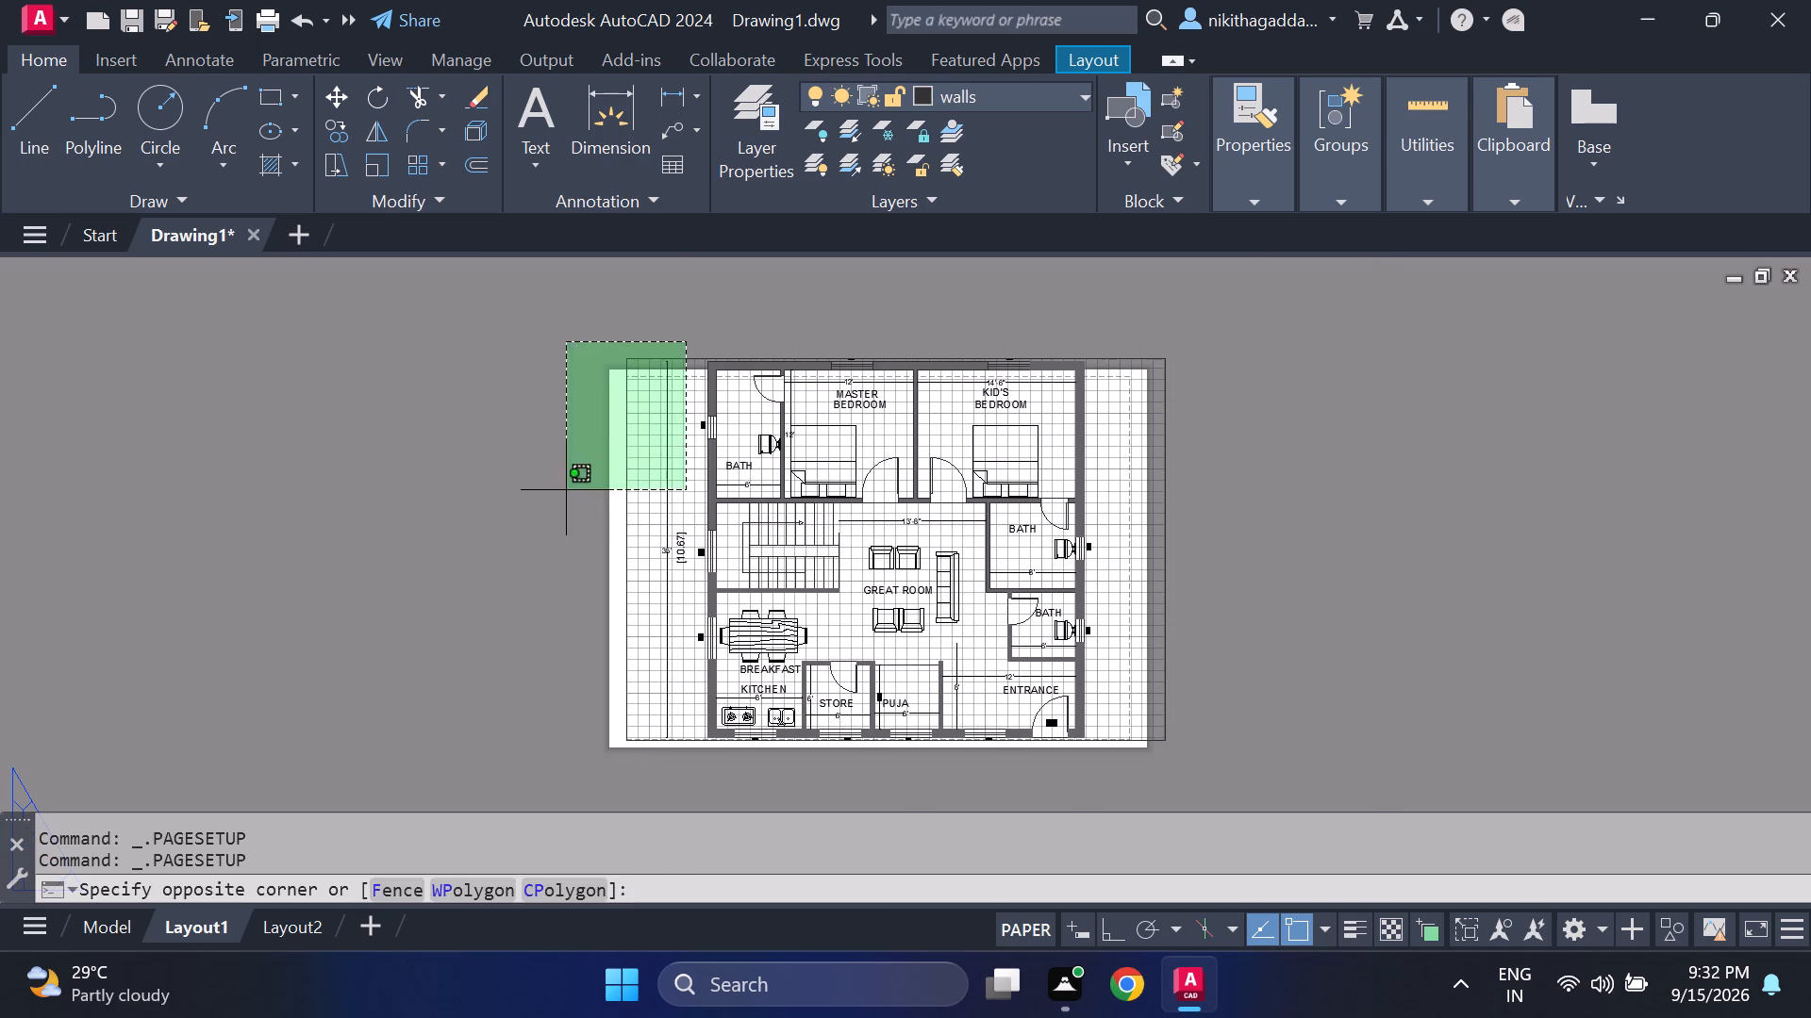
pyautogui.click(566, 490)
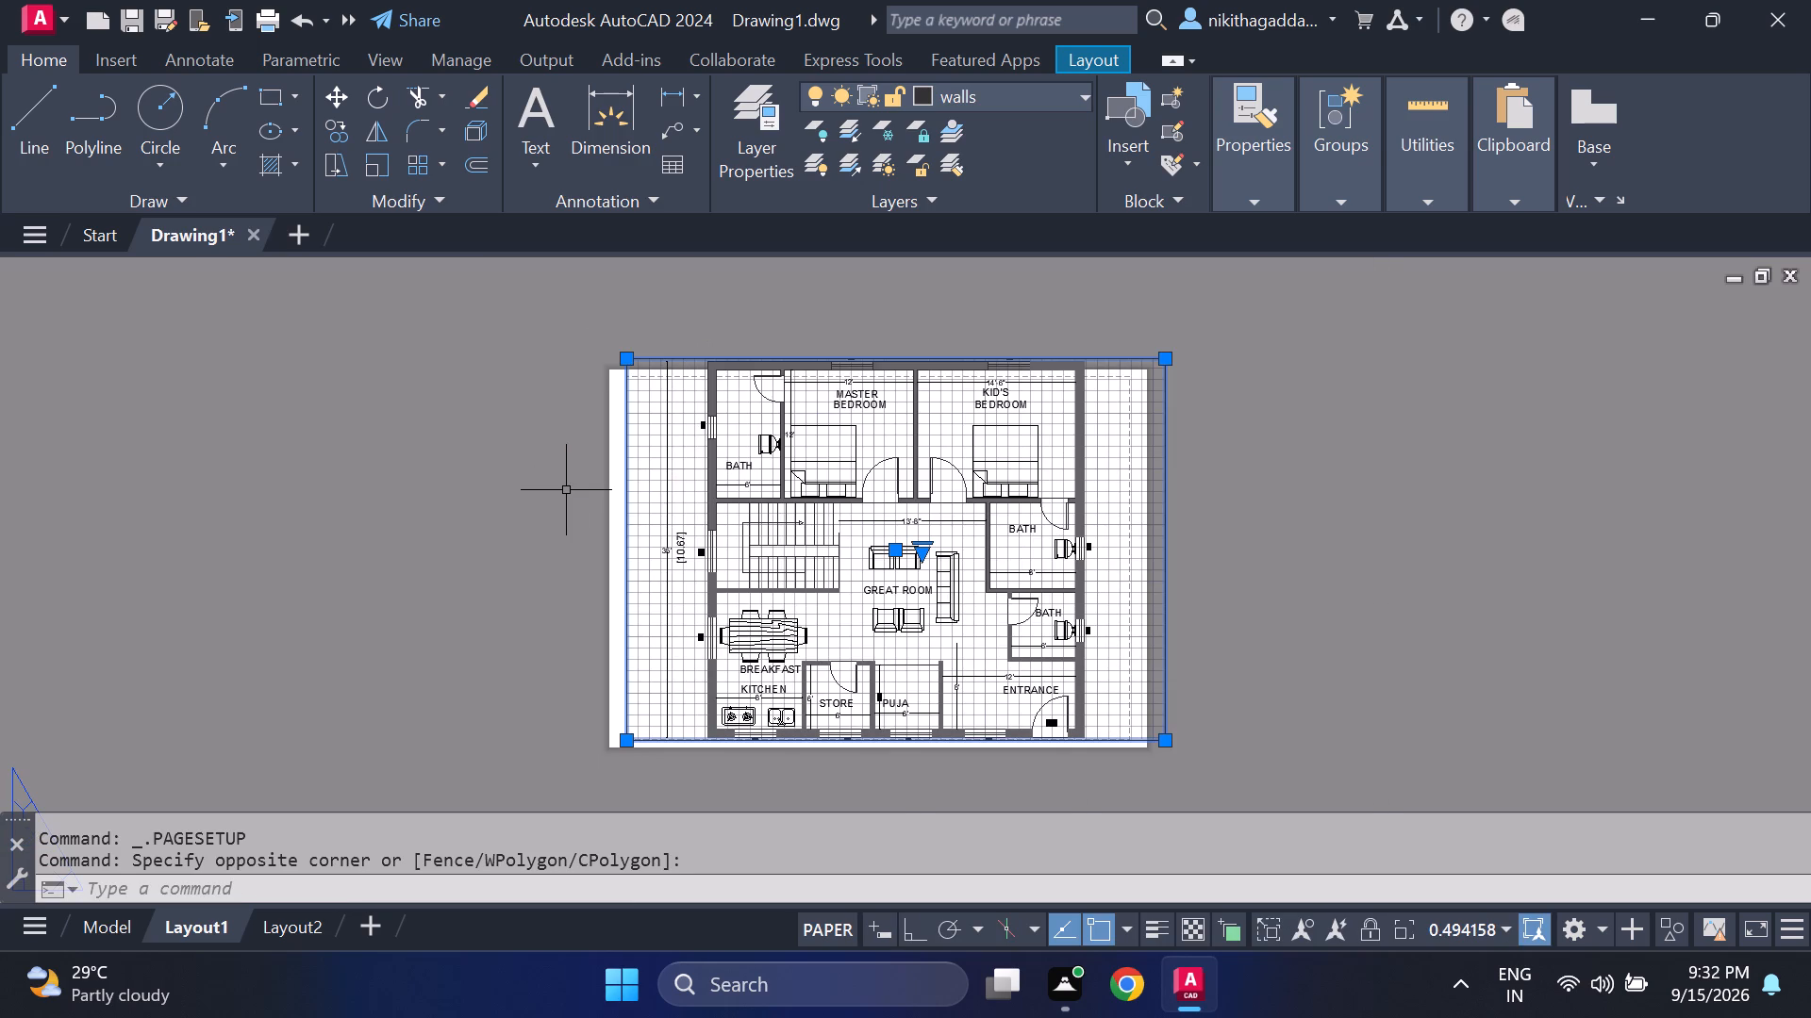
pyautogui.scroll(2, 768, 750)
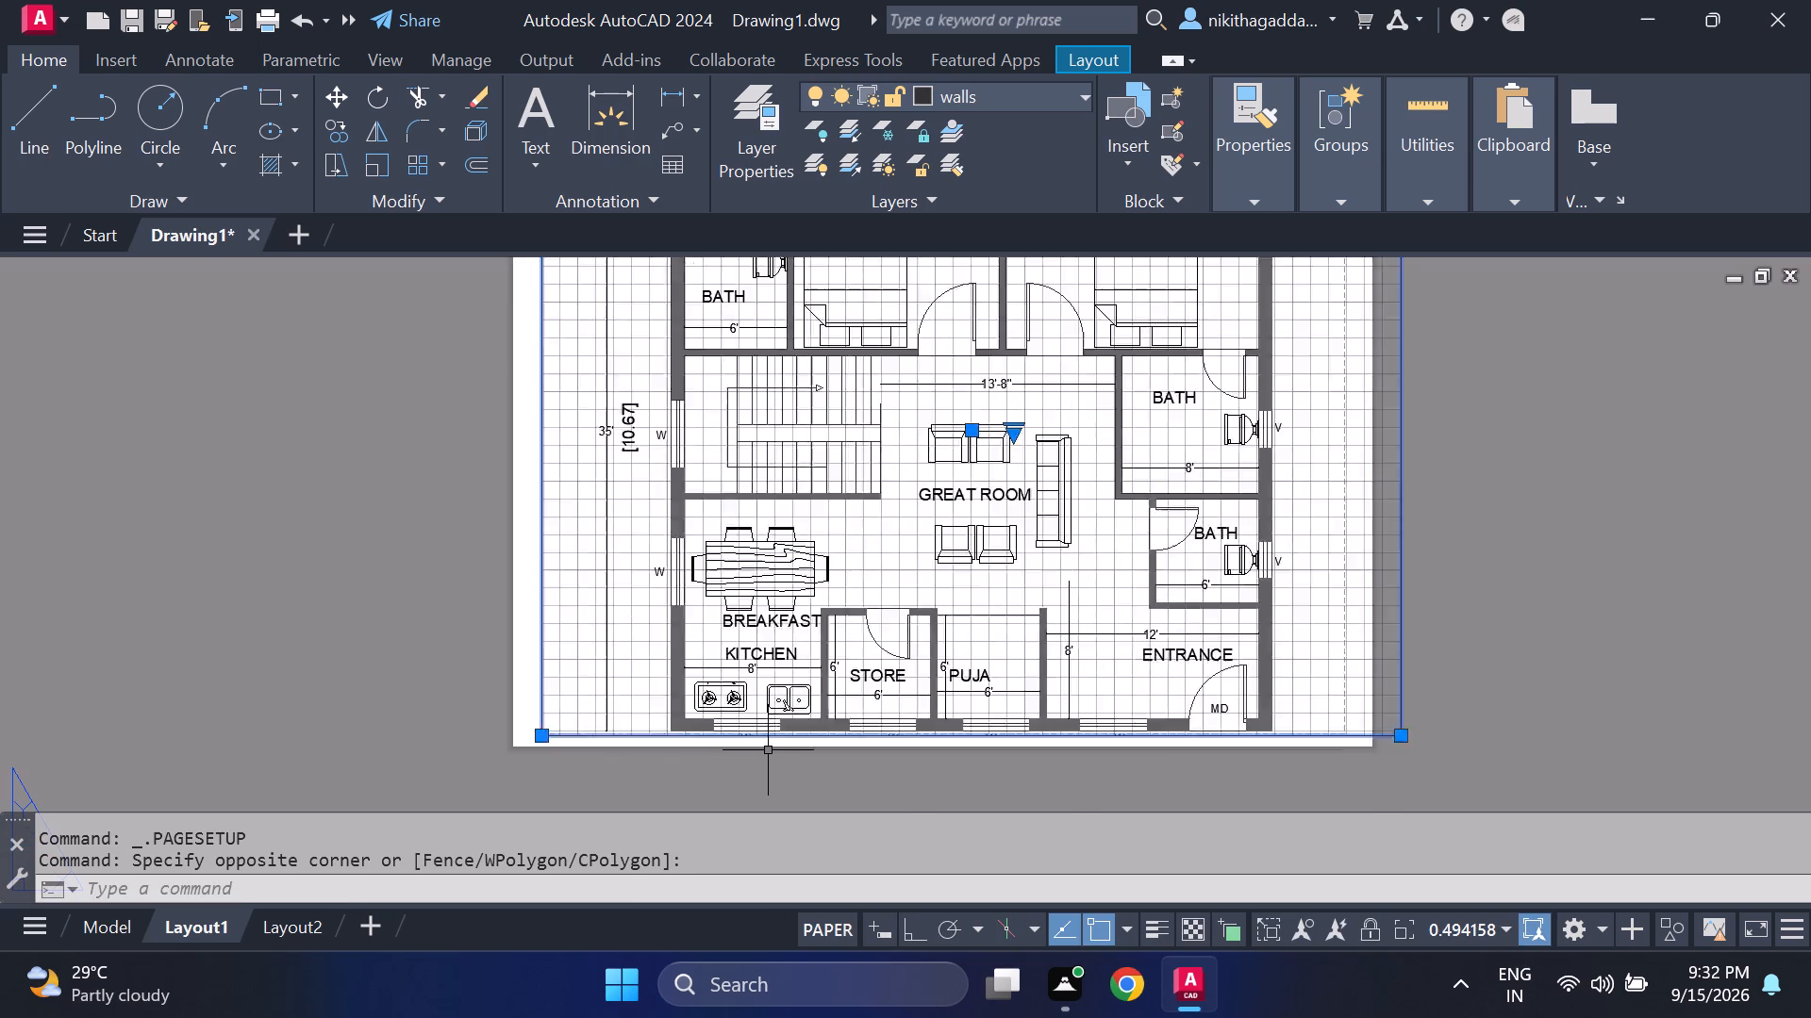
pyautogui.scroll(5, 767, 750)
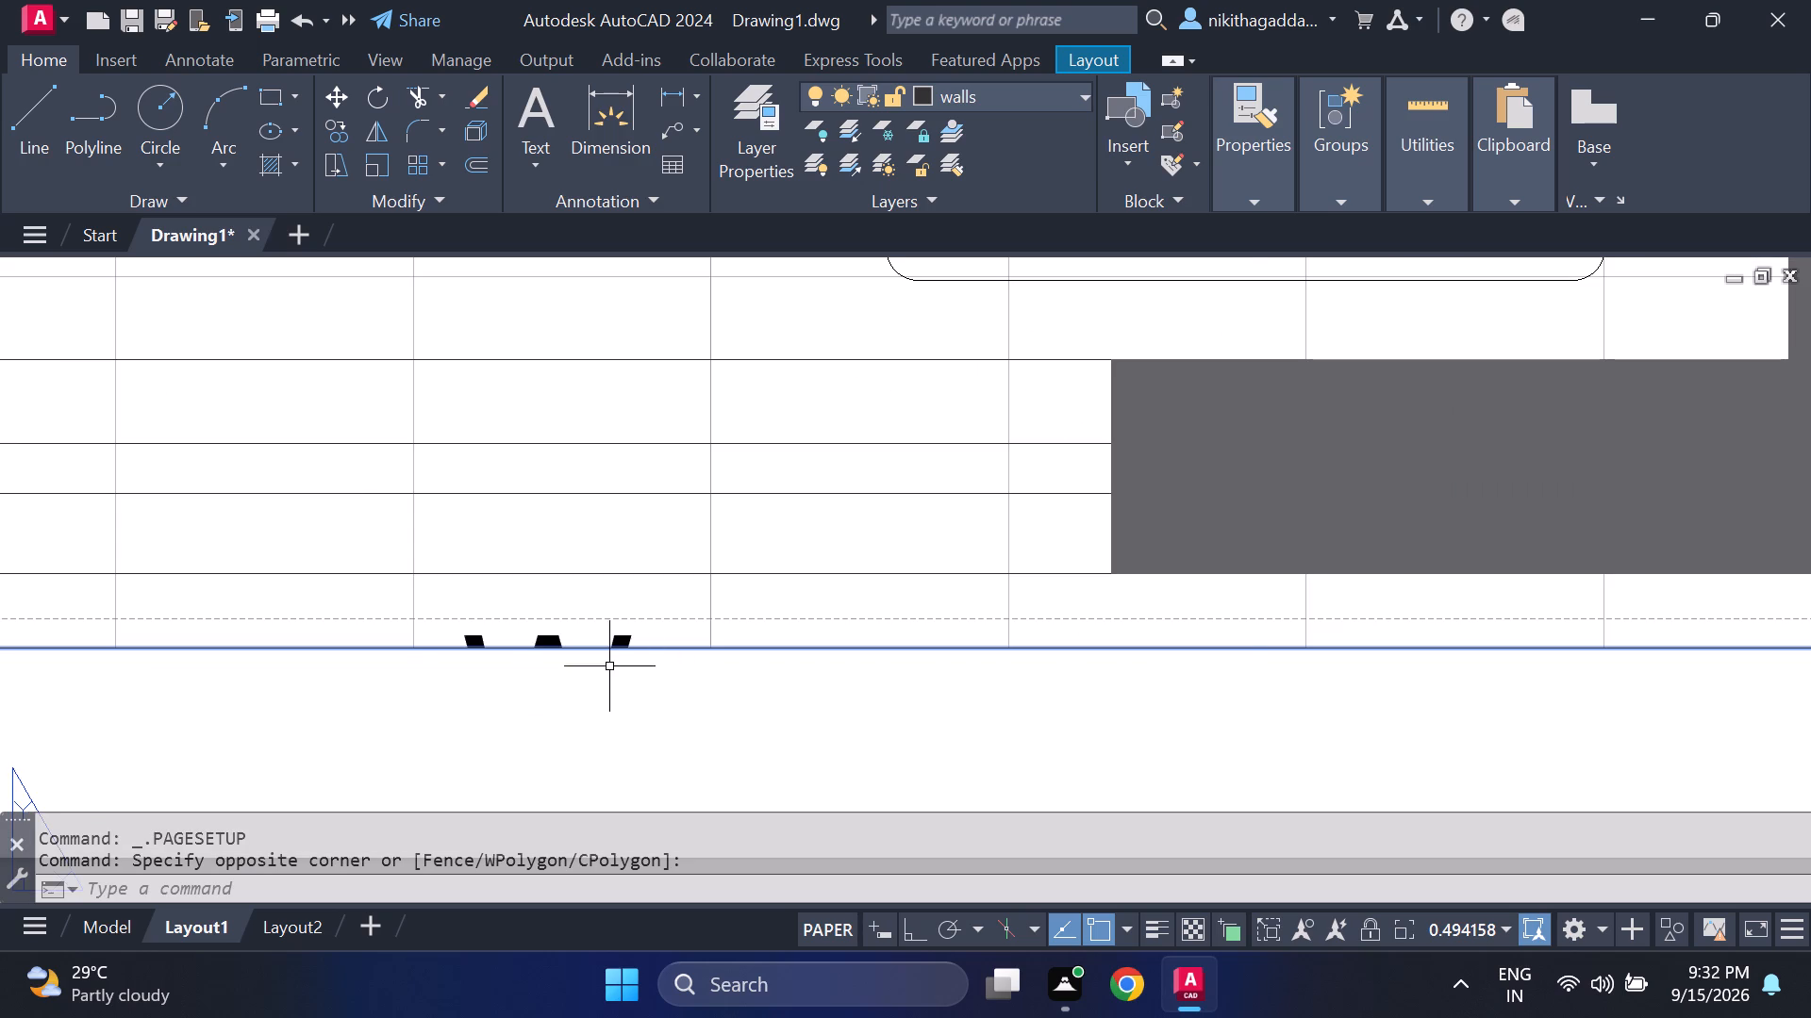
pyautogui.scroll(2, 602, 663)
pyautogui.scroll(-7, 602, 663)
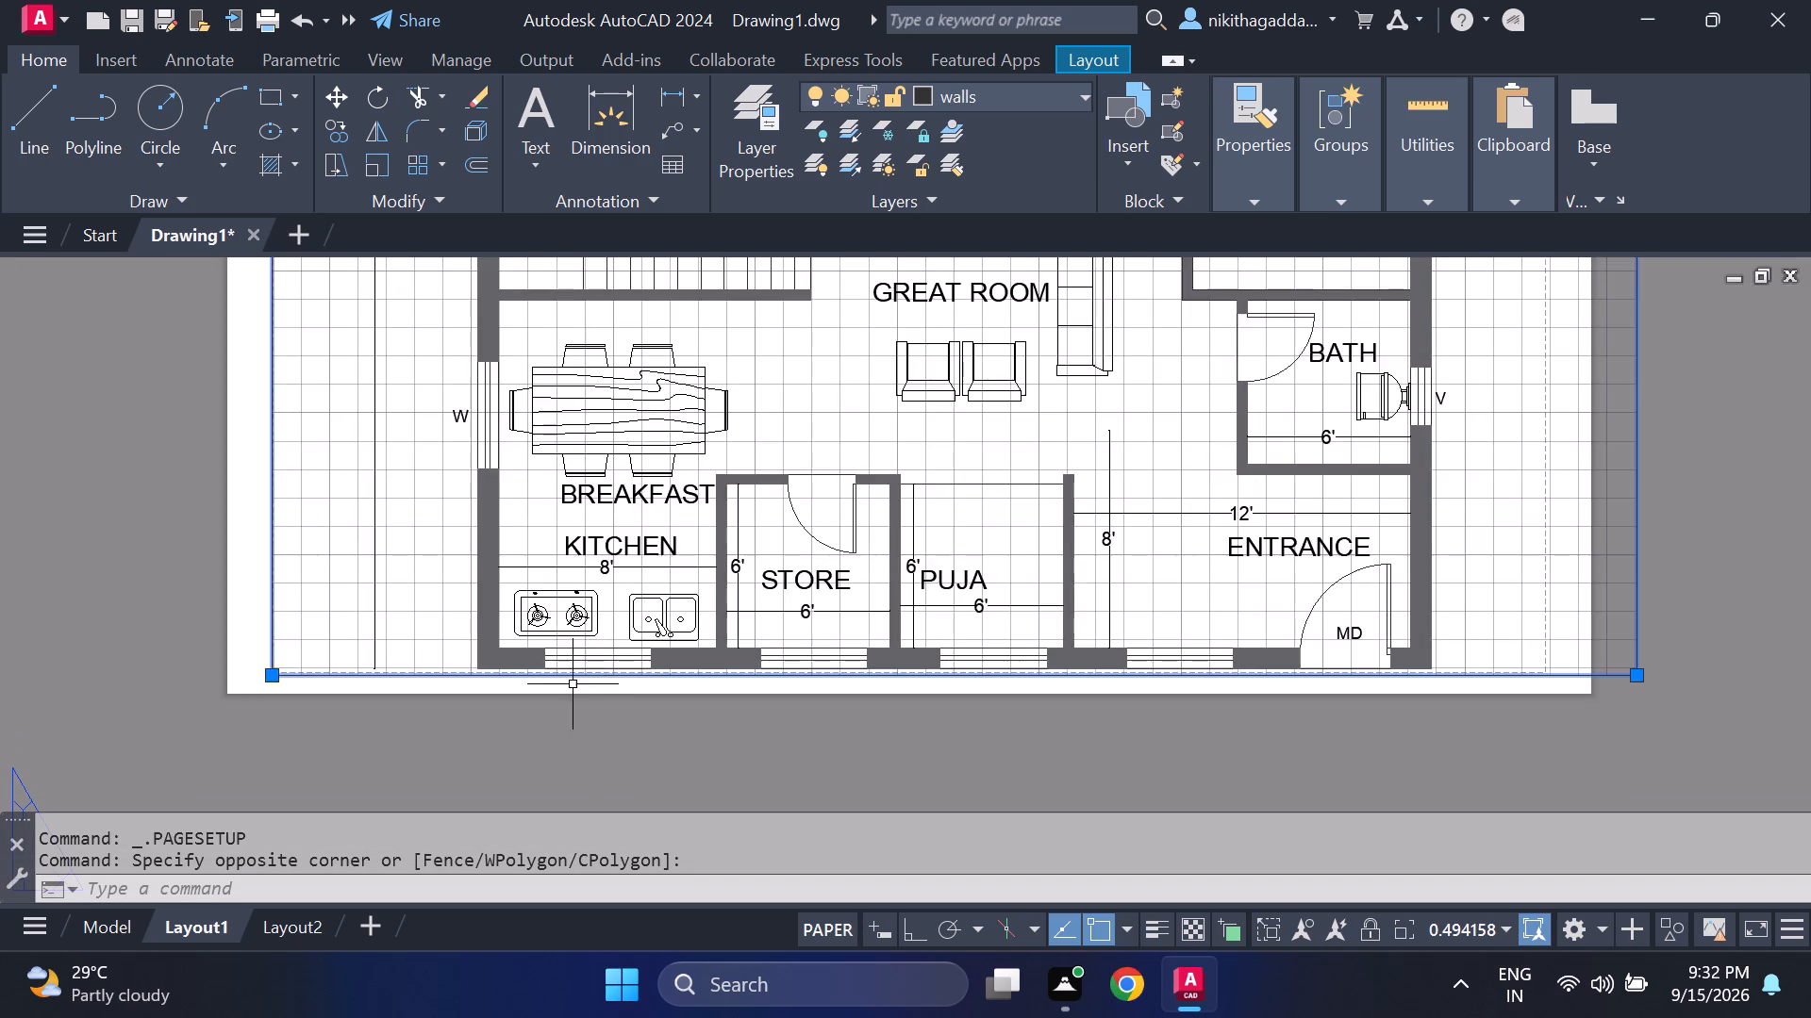
pyautogui.scroll(-2, 552, 689)
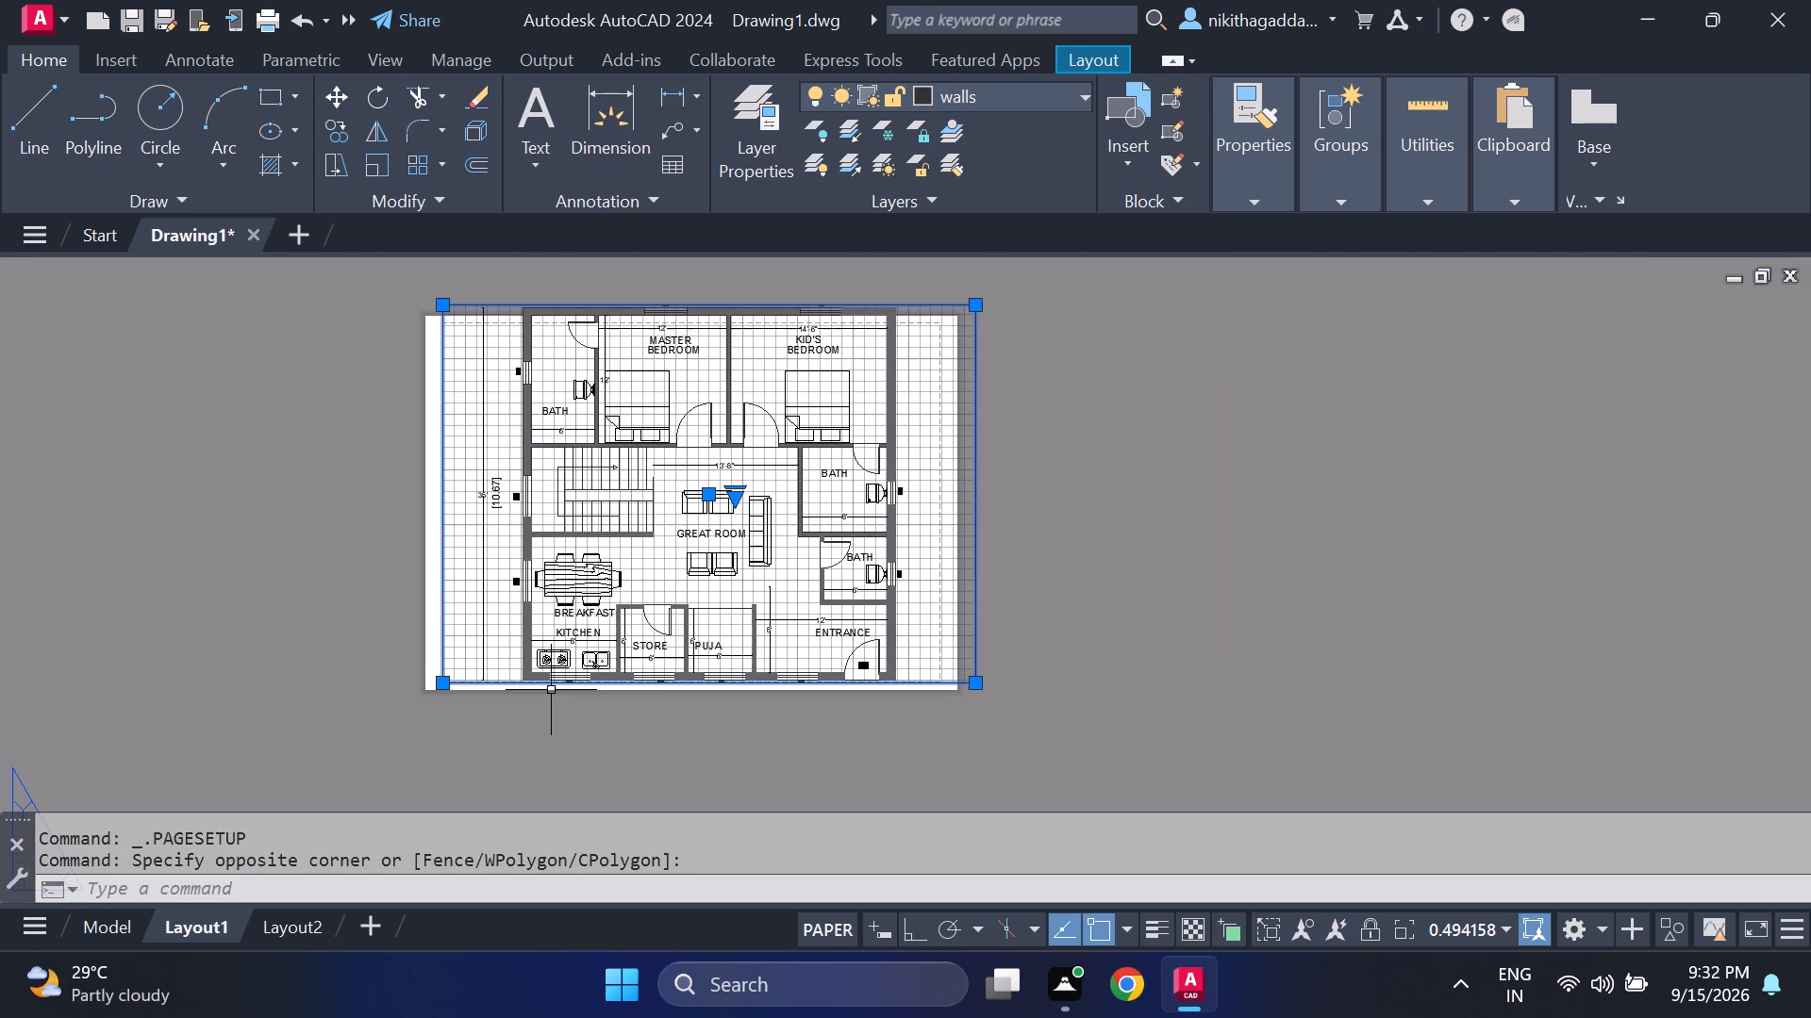
# In model space, rotate the GROUND FLOOR PLAN and TOTAL BUILDUP AREA texts together by 90° so they read vertically.
pyautogui.click(113, 928)
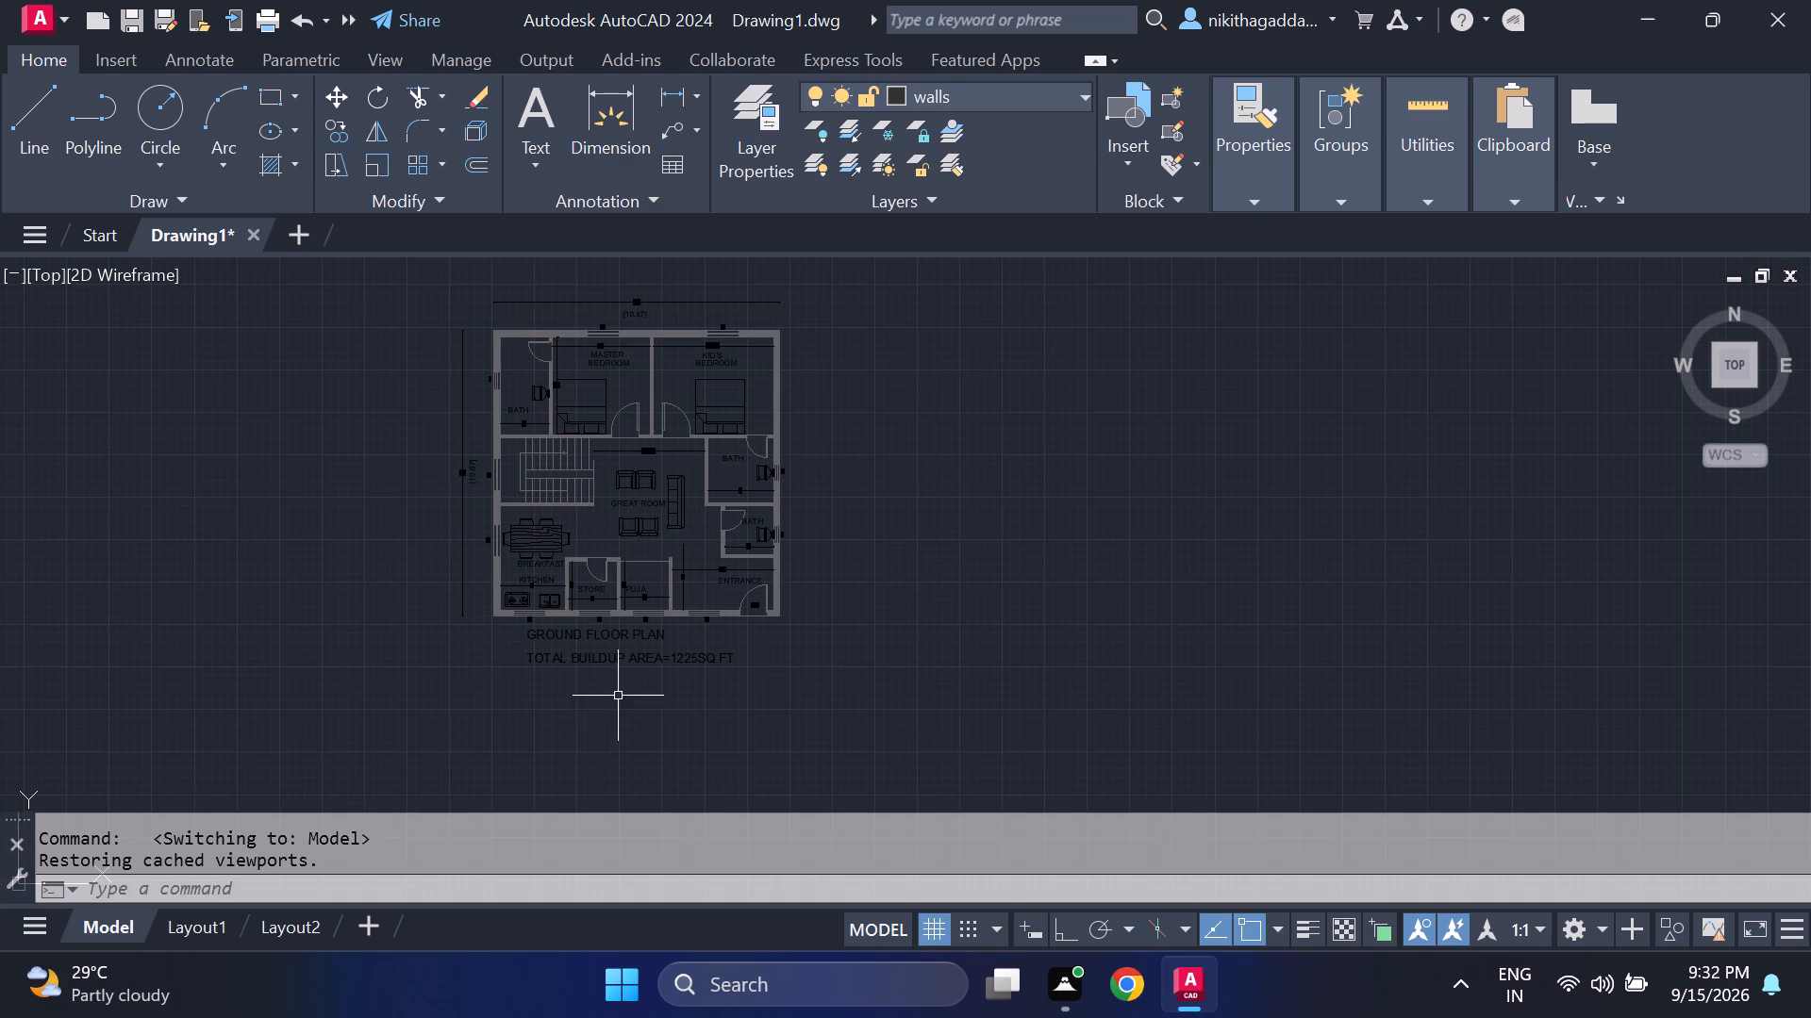
pyautogui.scroll(2, 622, 644)
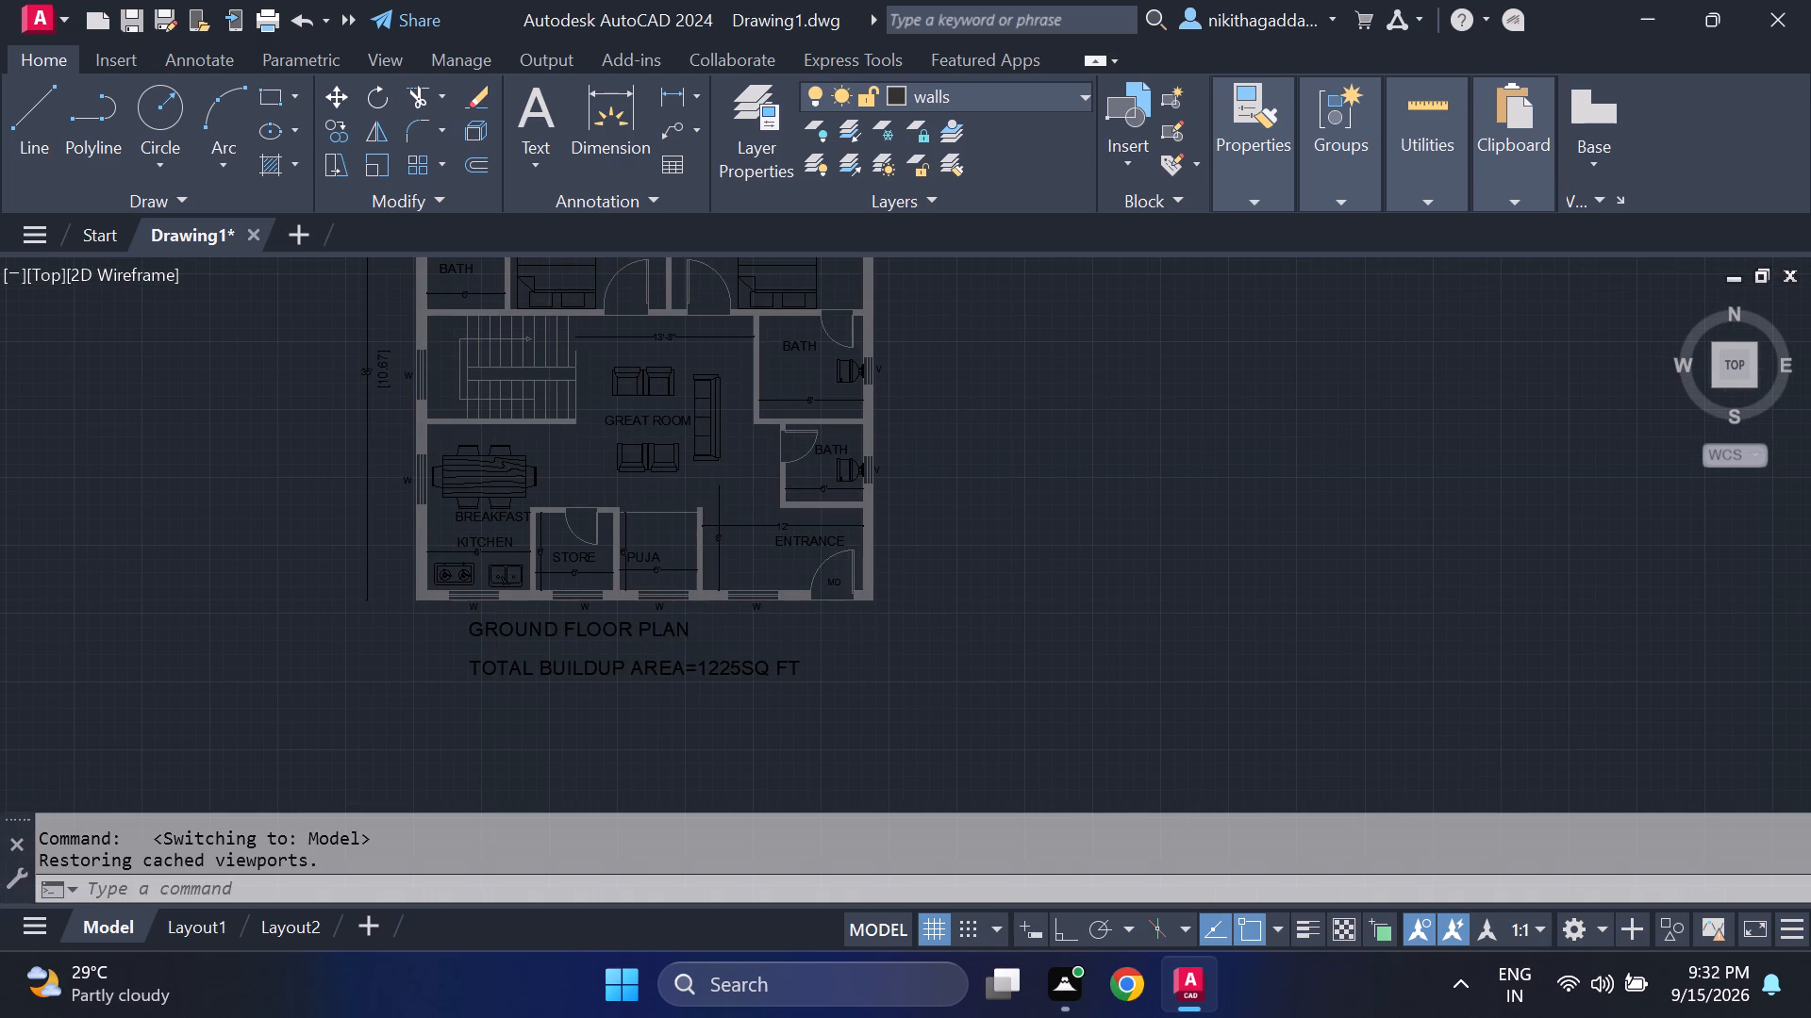
pyautogui.click(696, 616)
pyautogui.click(480, 733)
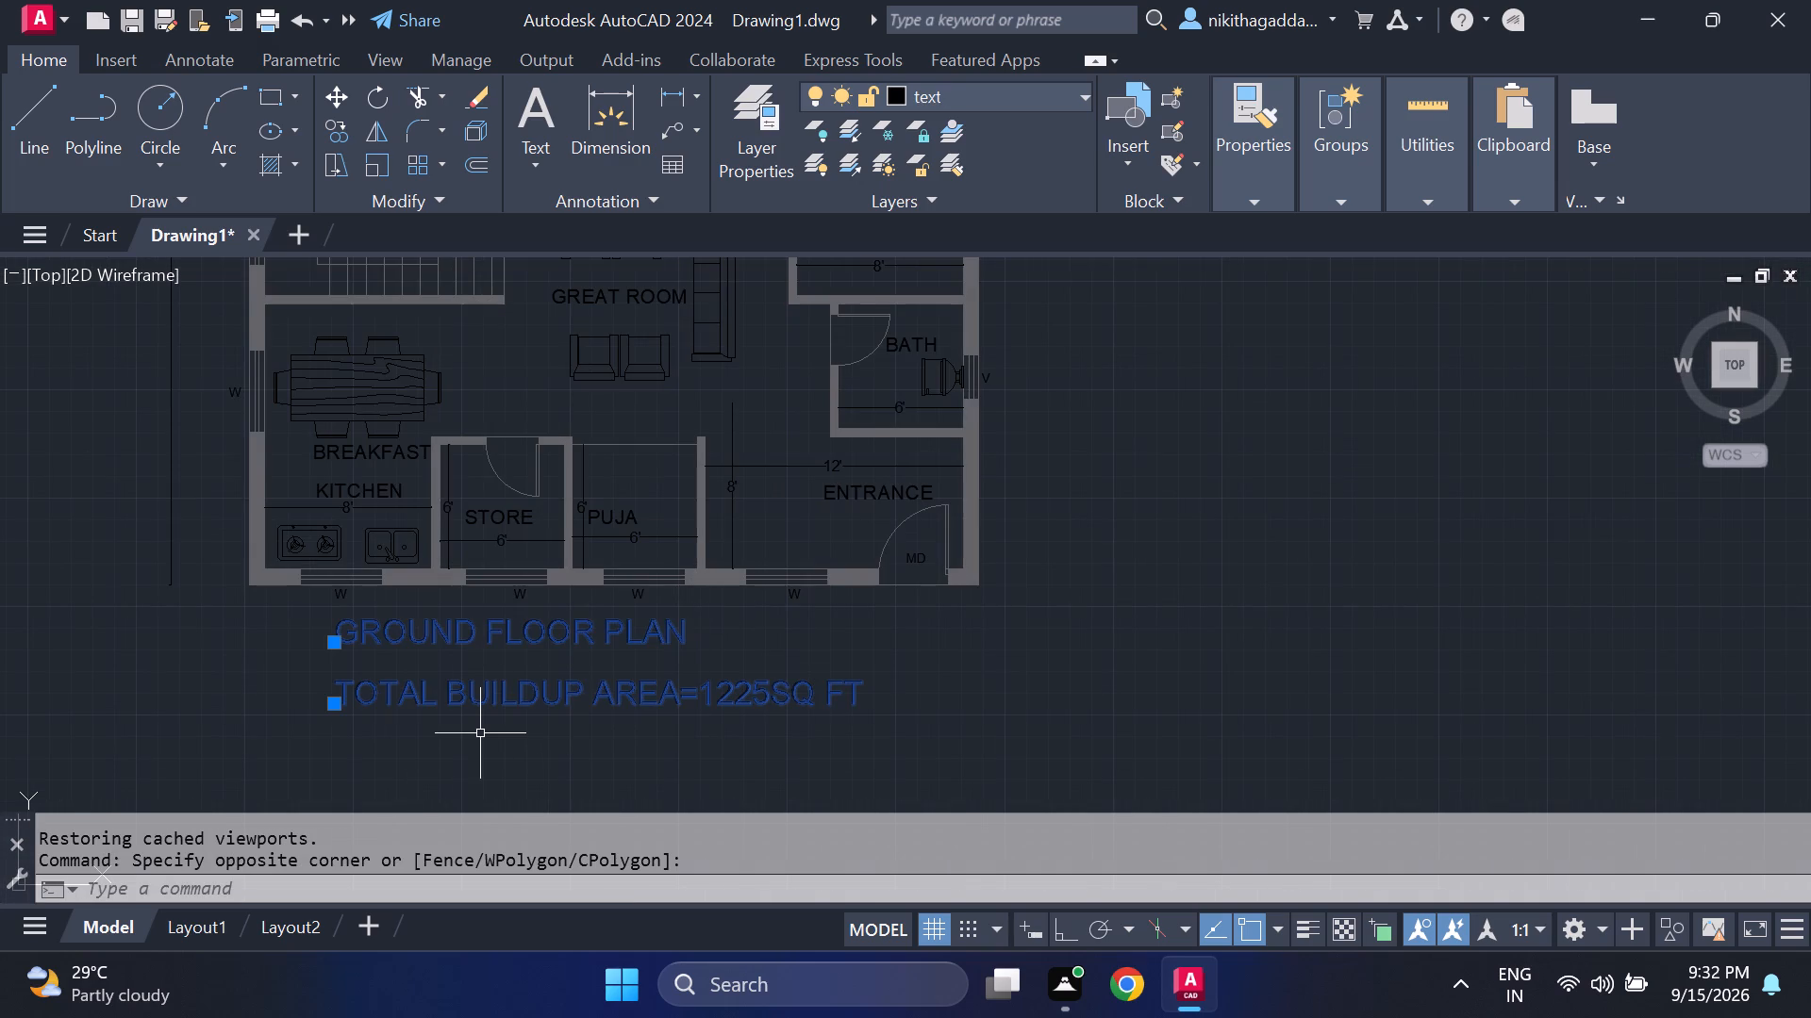
pyautogui.write('RO')
pyautogui.press('Return')
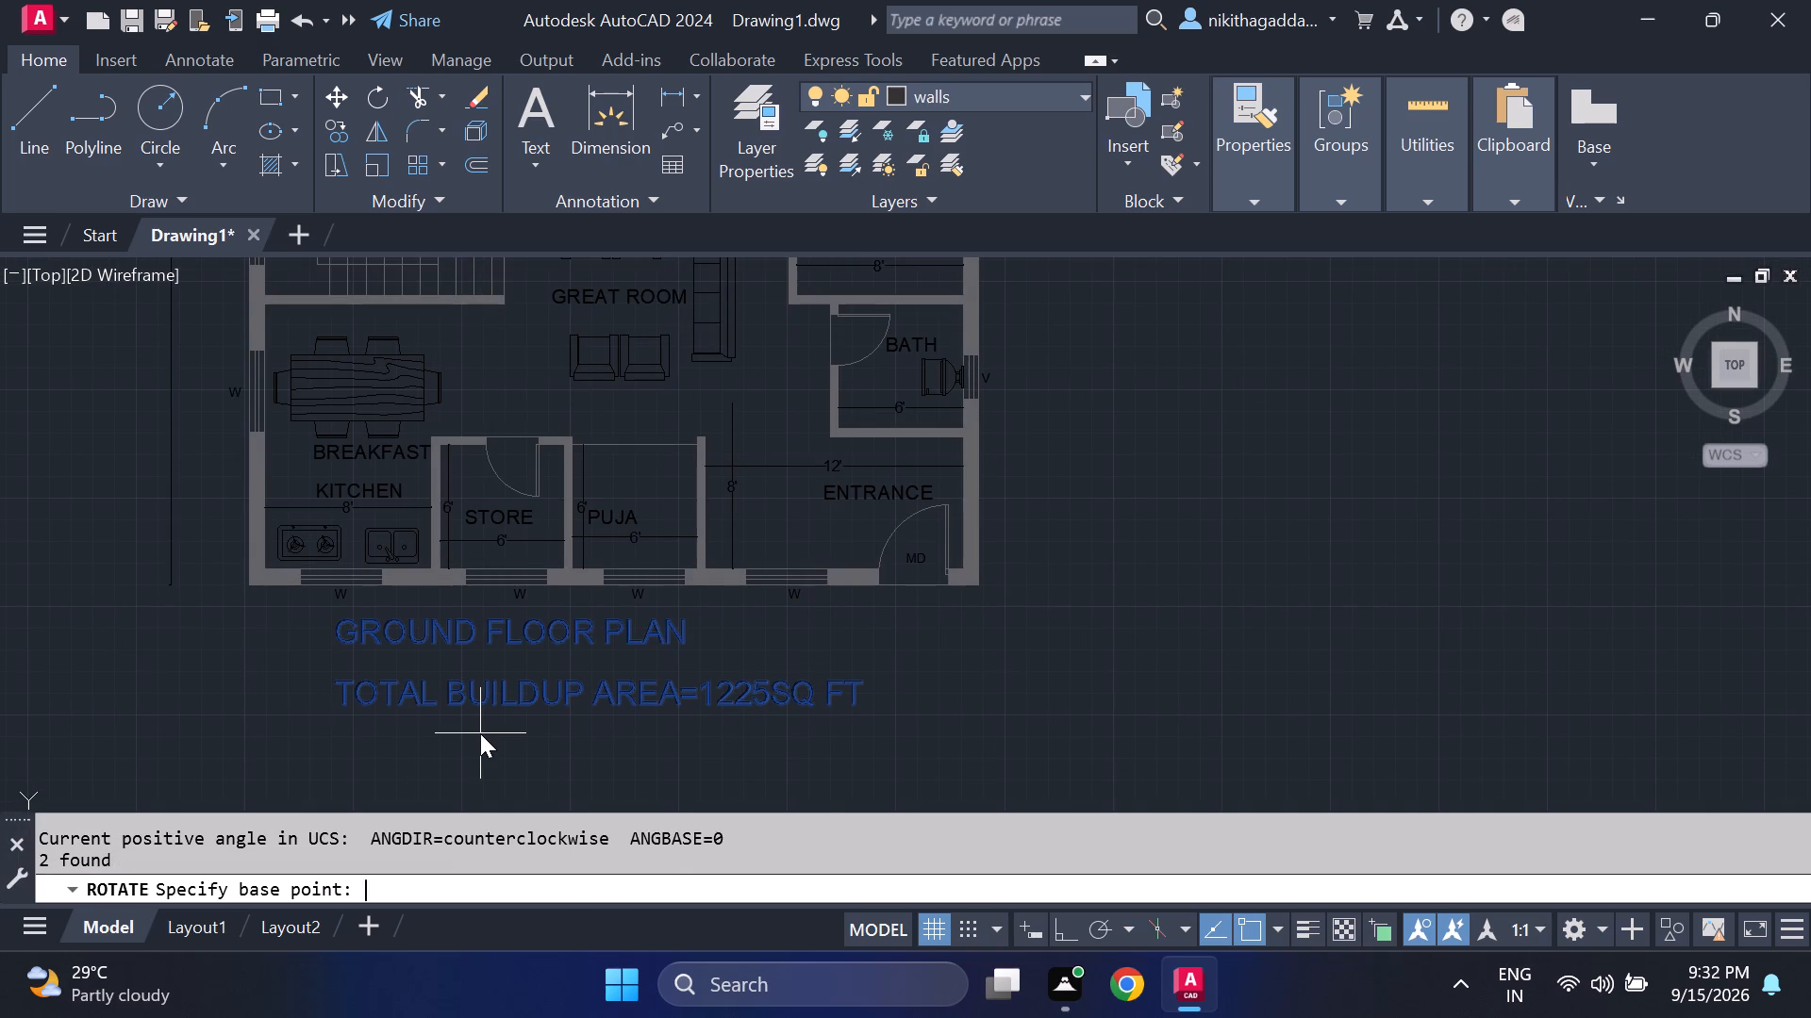
pyautogui.click(539, 698)
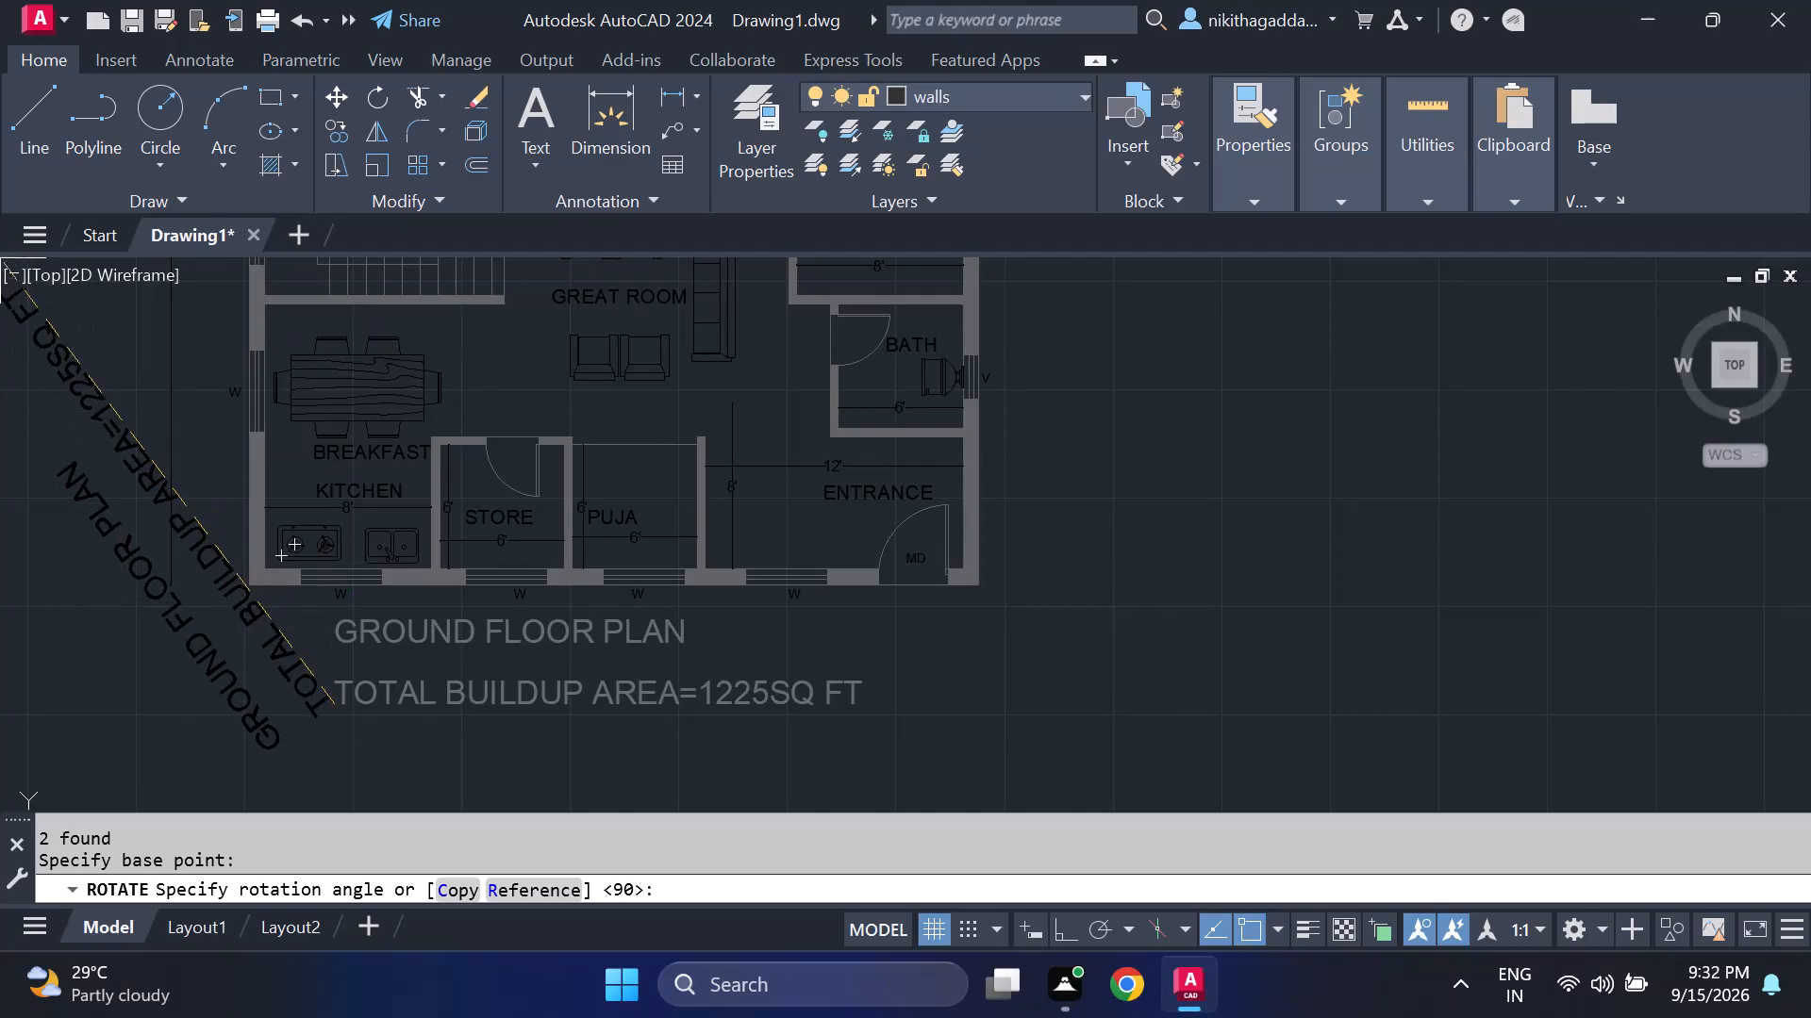
pyautogui.moveTo(114, 508); pyautogui.dragTo(321, 635, button='middle')
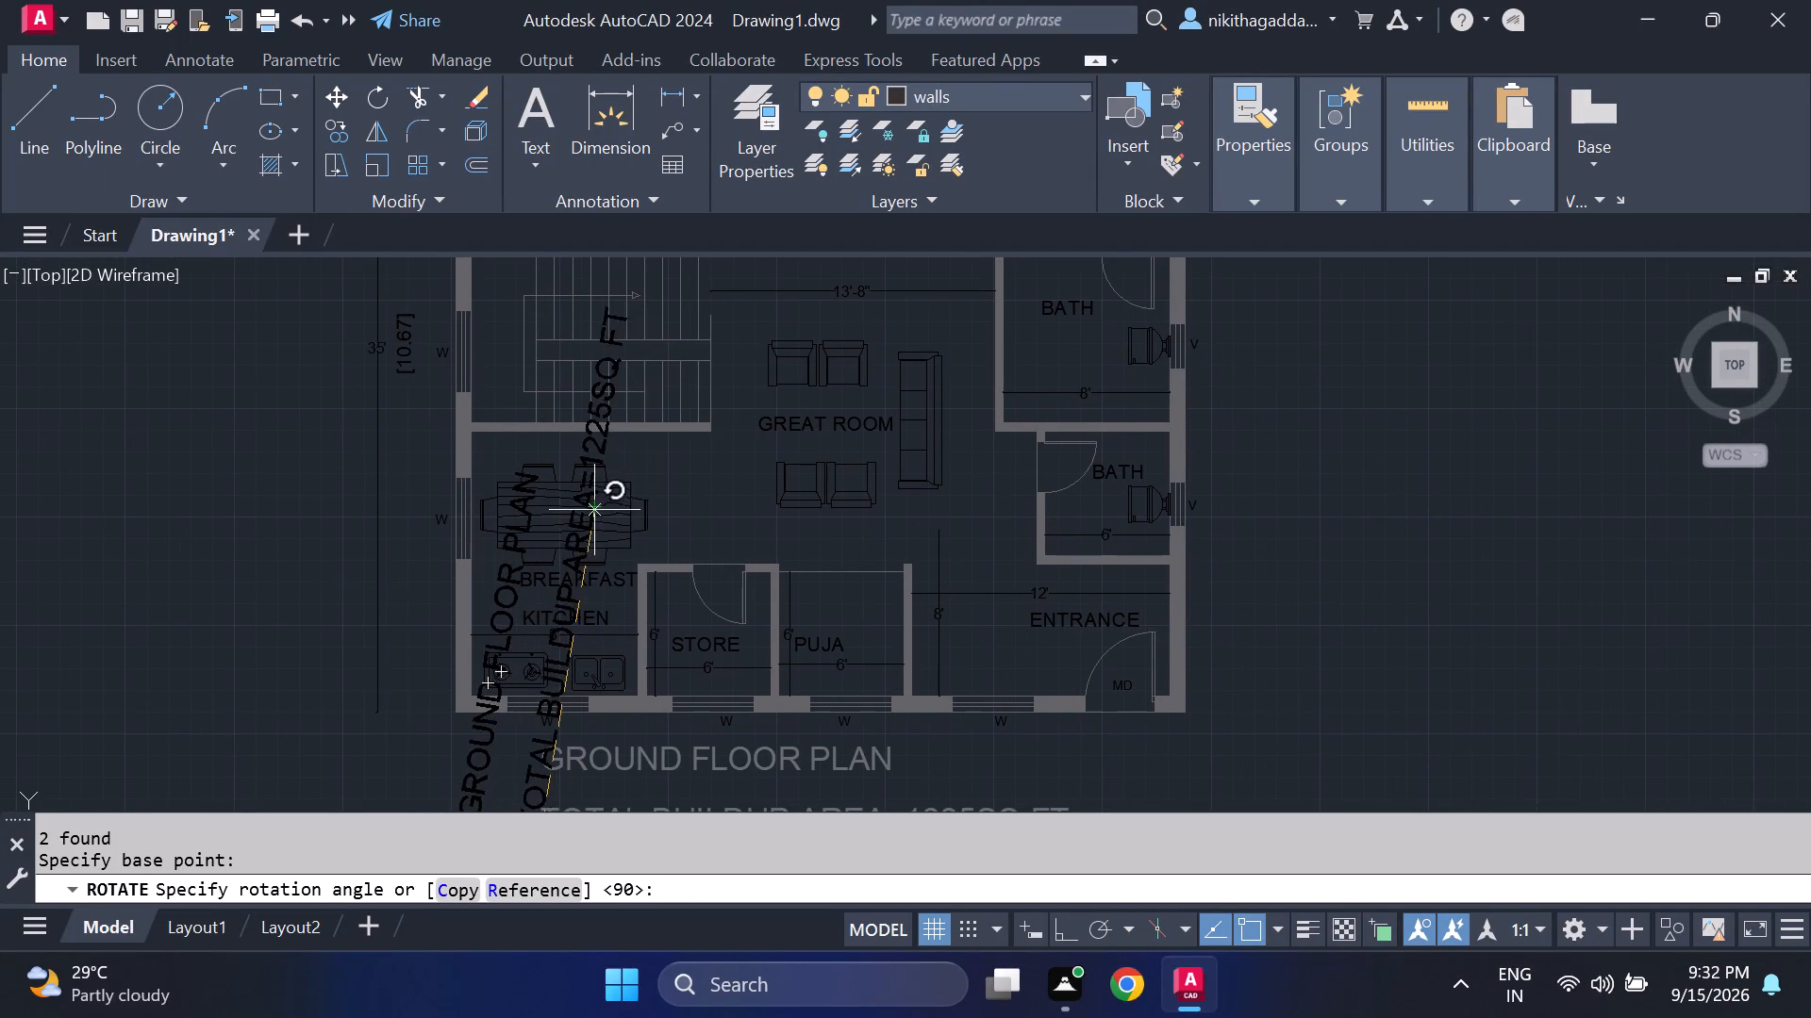
pyautogui.moveTo(563, 555); pyautogui.dragTo(597, 386, button='middle')
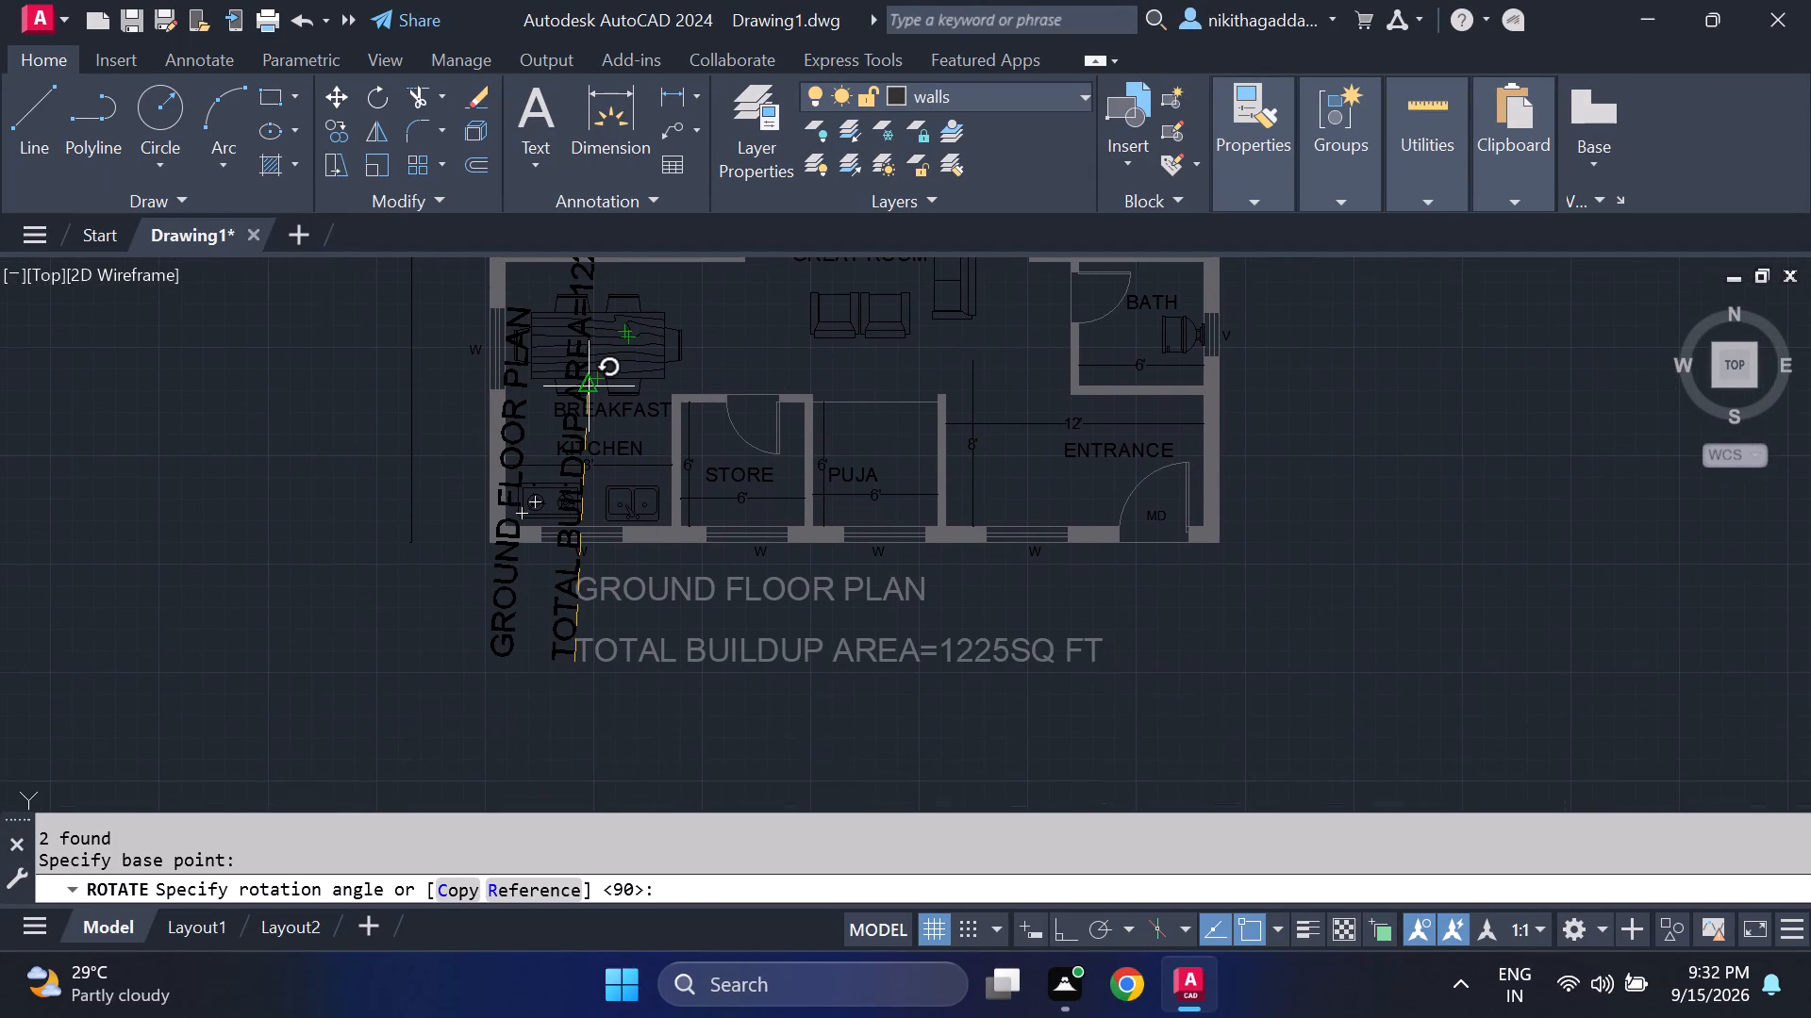
pyautogui.press('F8')
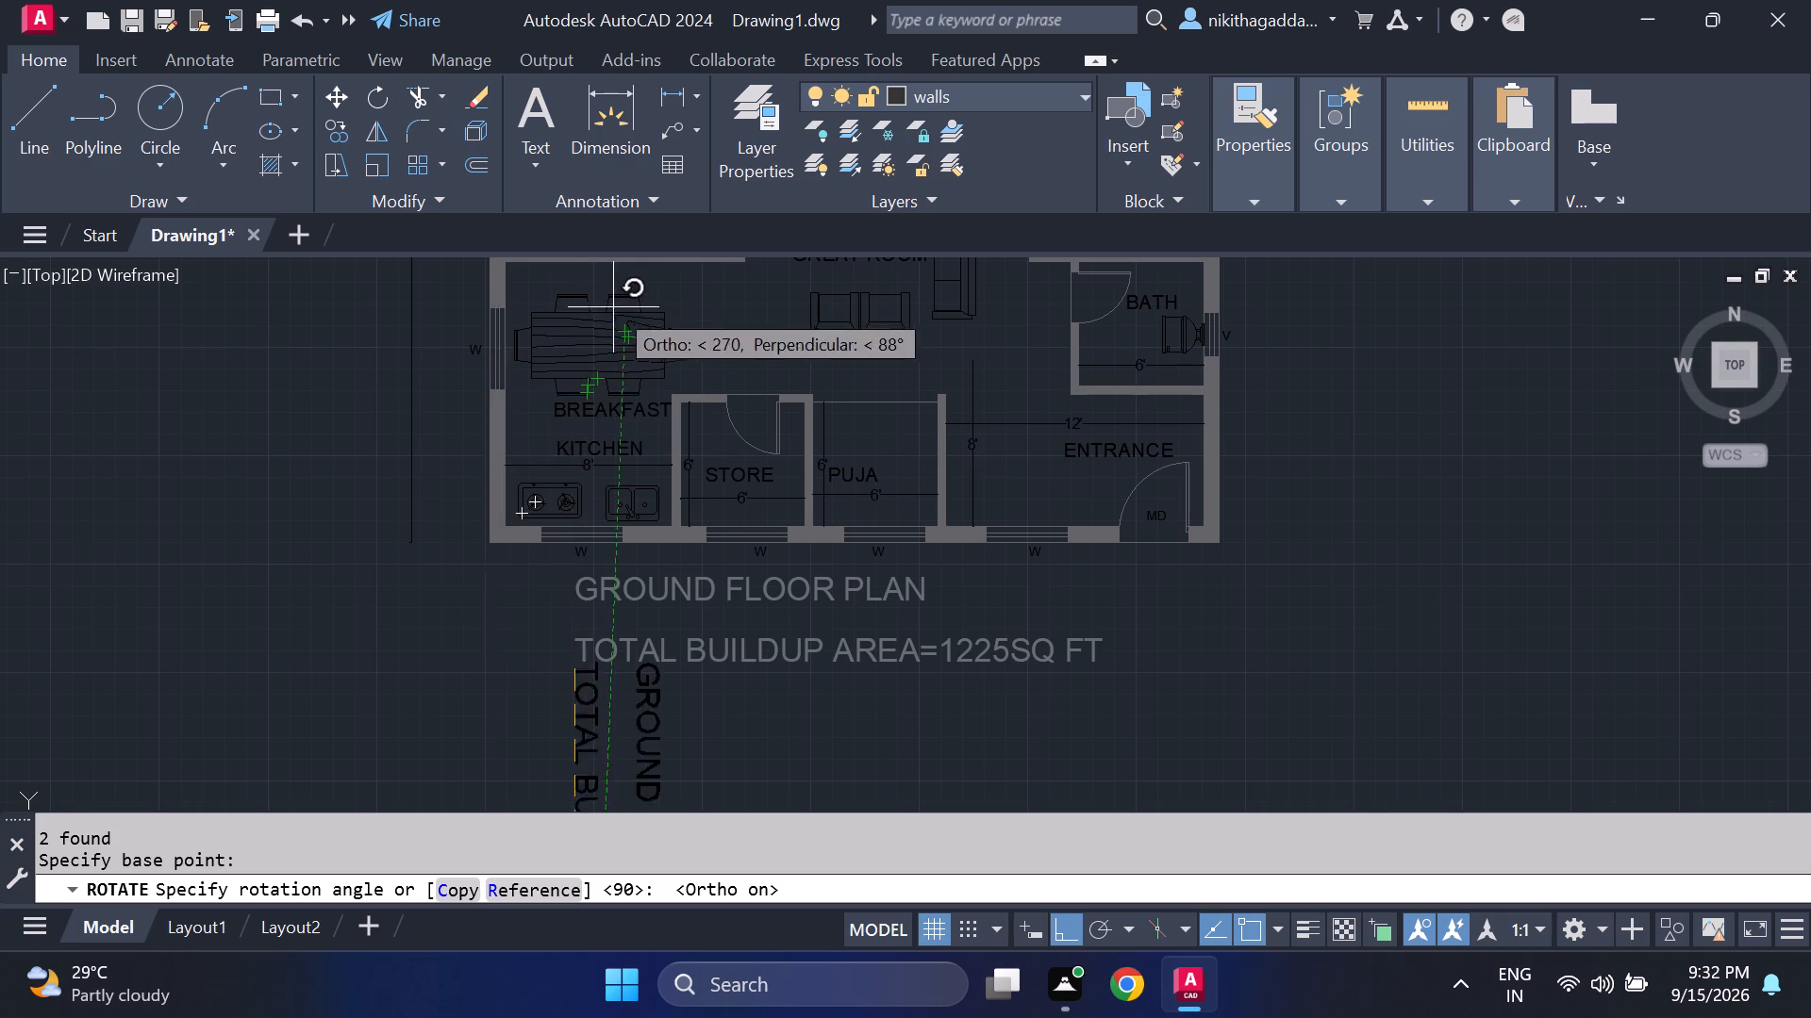
pyautogui.moveTo(592, 275); pyautogui.dragTo(597, 431, button='middle')
pyautogui.scroll(1, 597, 431)
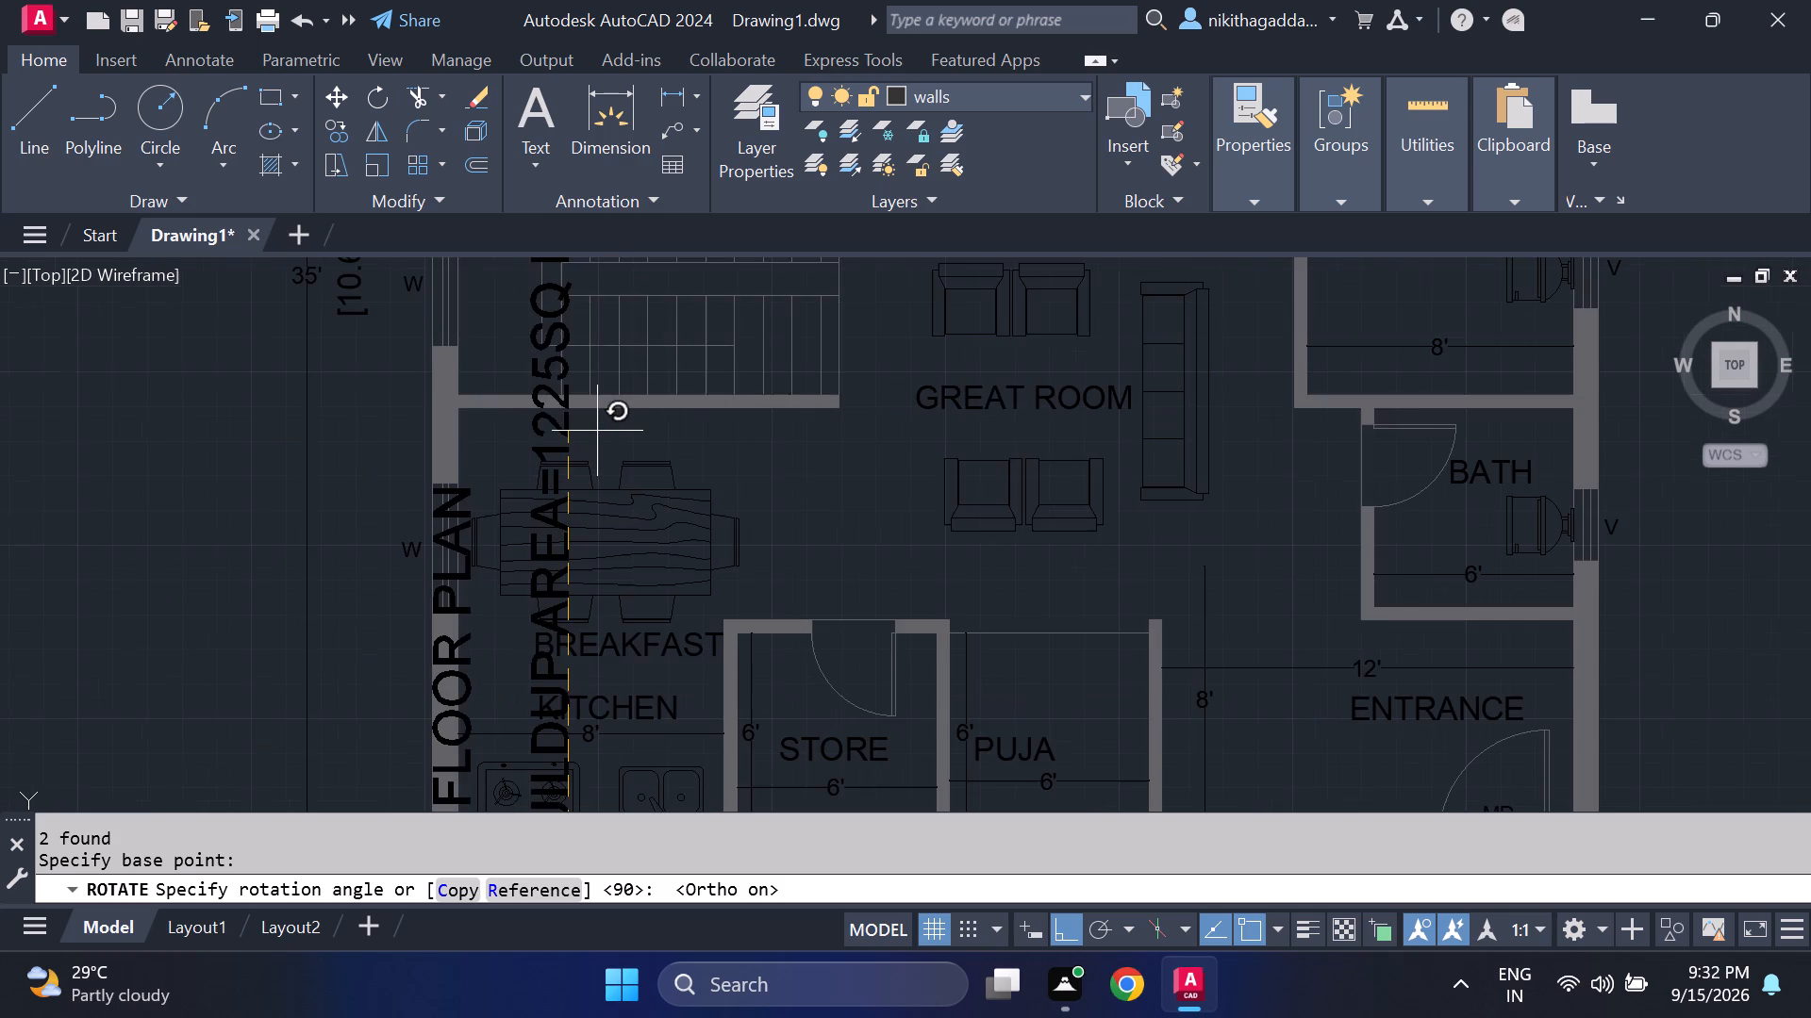
pyautogui.click(573, 433)
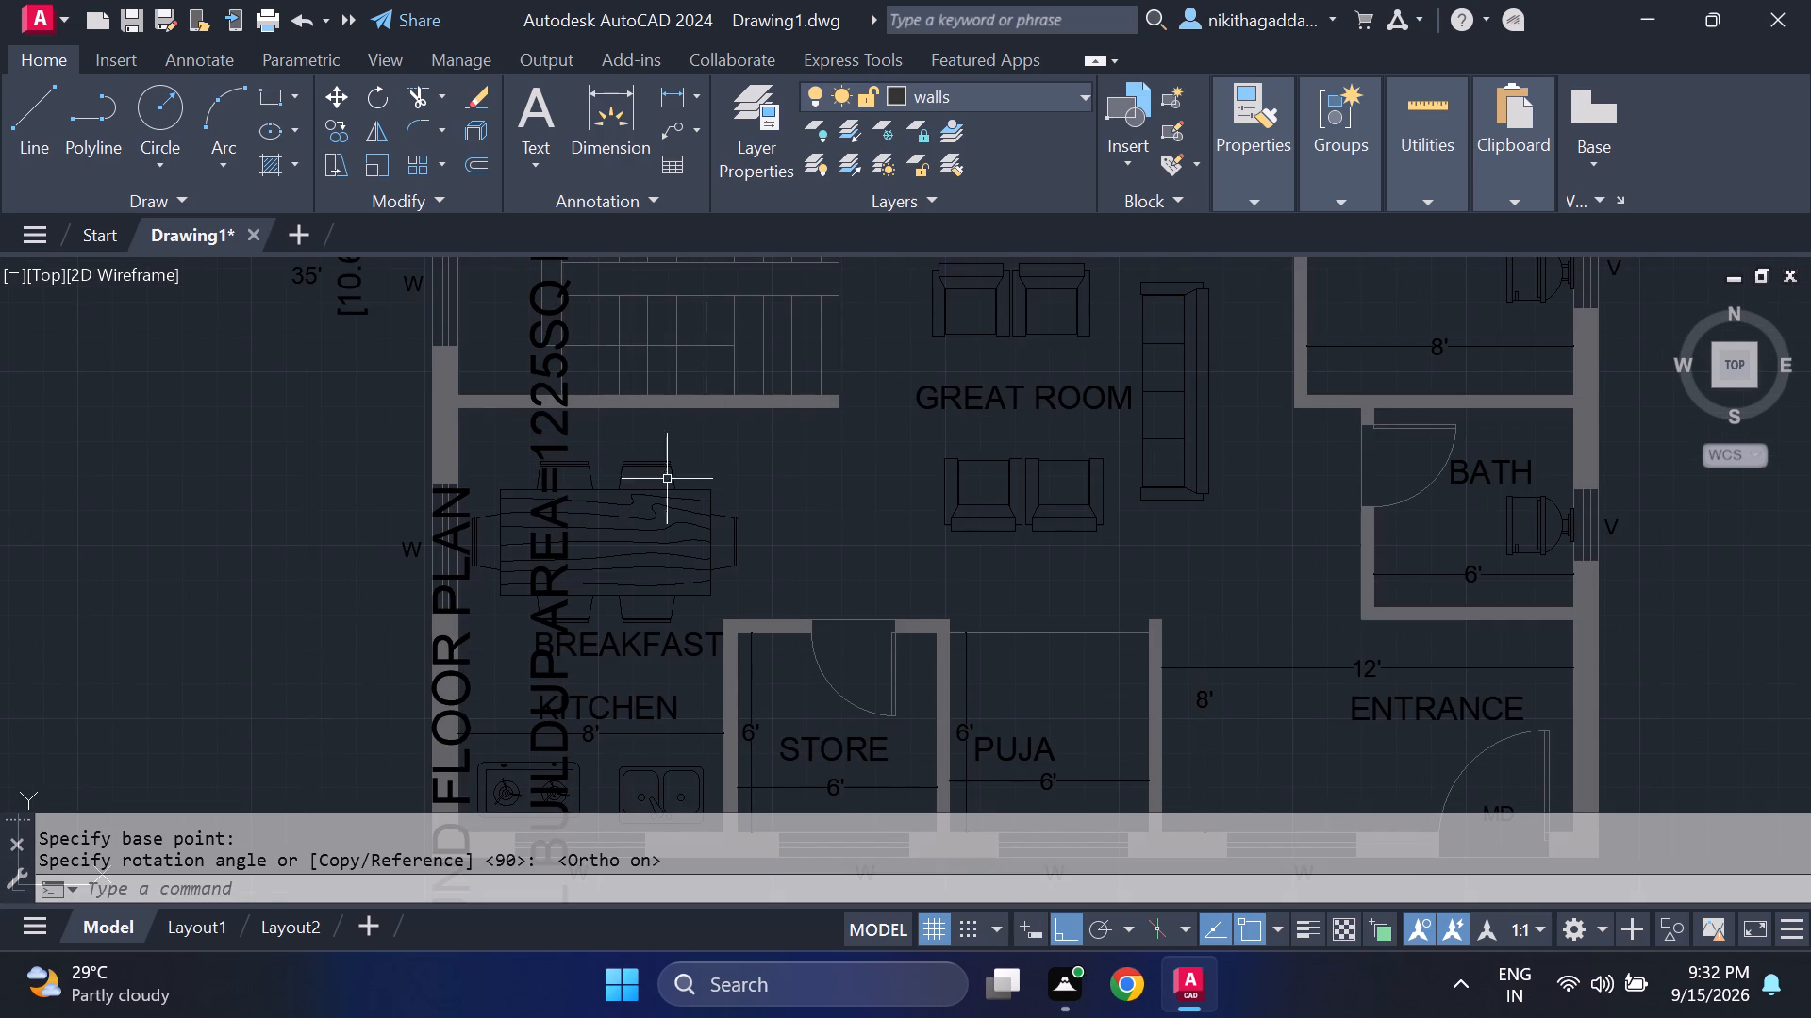
# Move both vertical title texts out of the plan to the free space just left of the 35' overall vertical dimension.
pyautogui.click(604, 431)
pyautogui.click(501, 448)
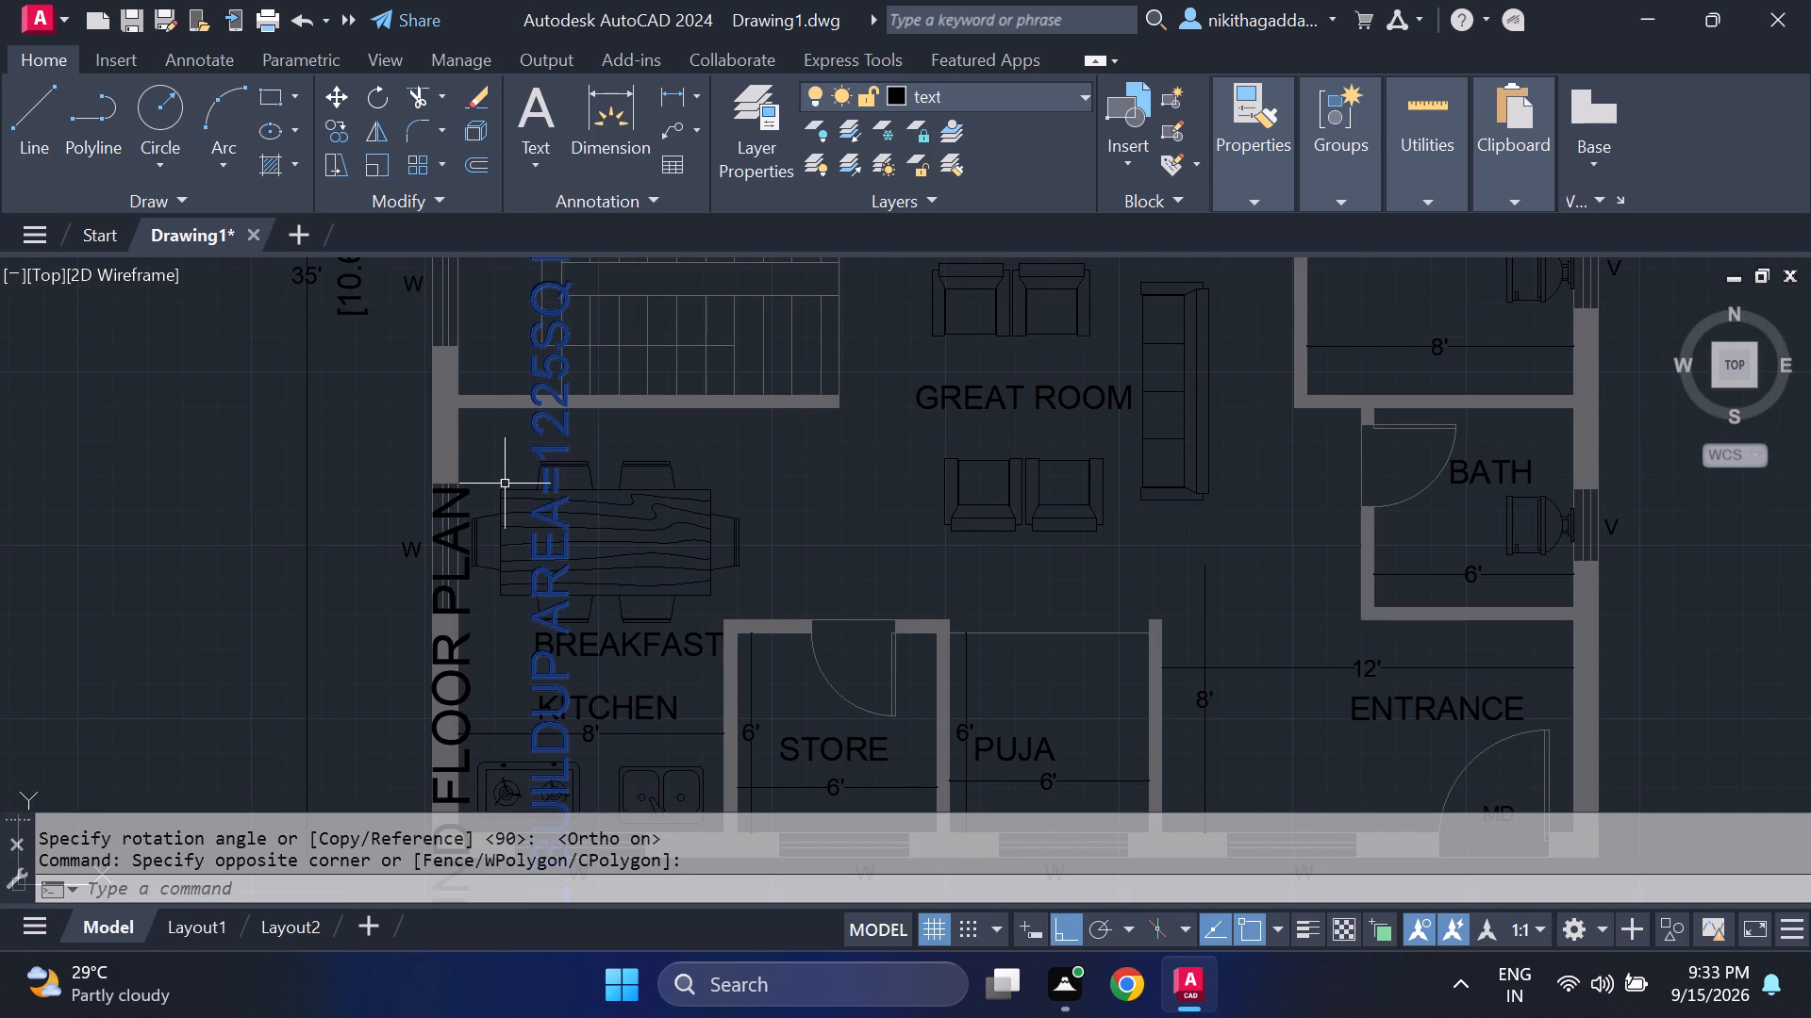
pyautogui.scroll(3, 469, 523)
pyautogui.moveTo(488, 419); pyautogui.dragTo(481, 428)
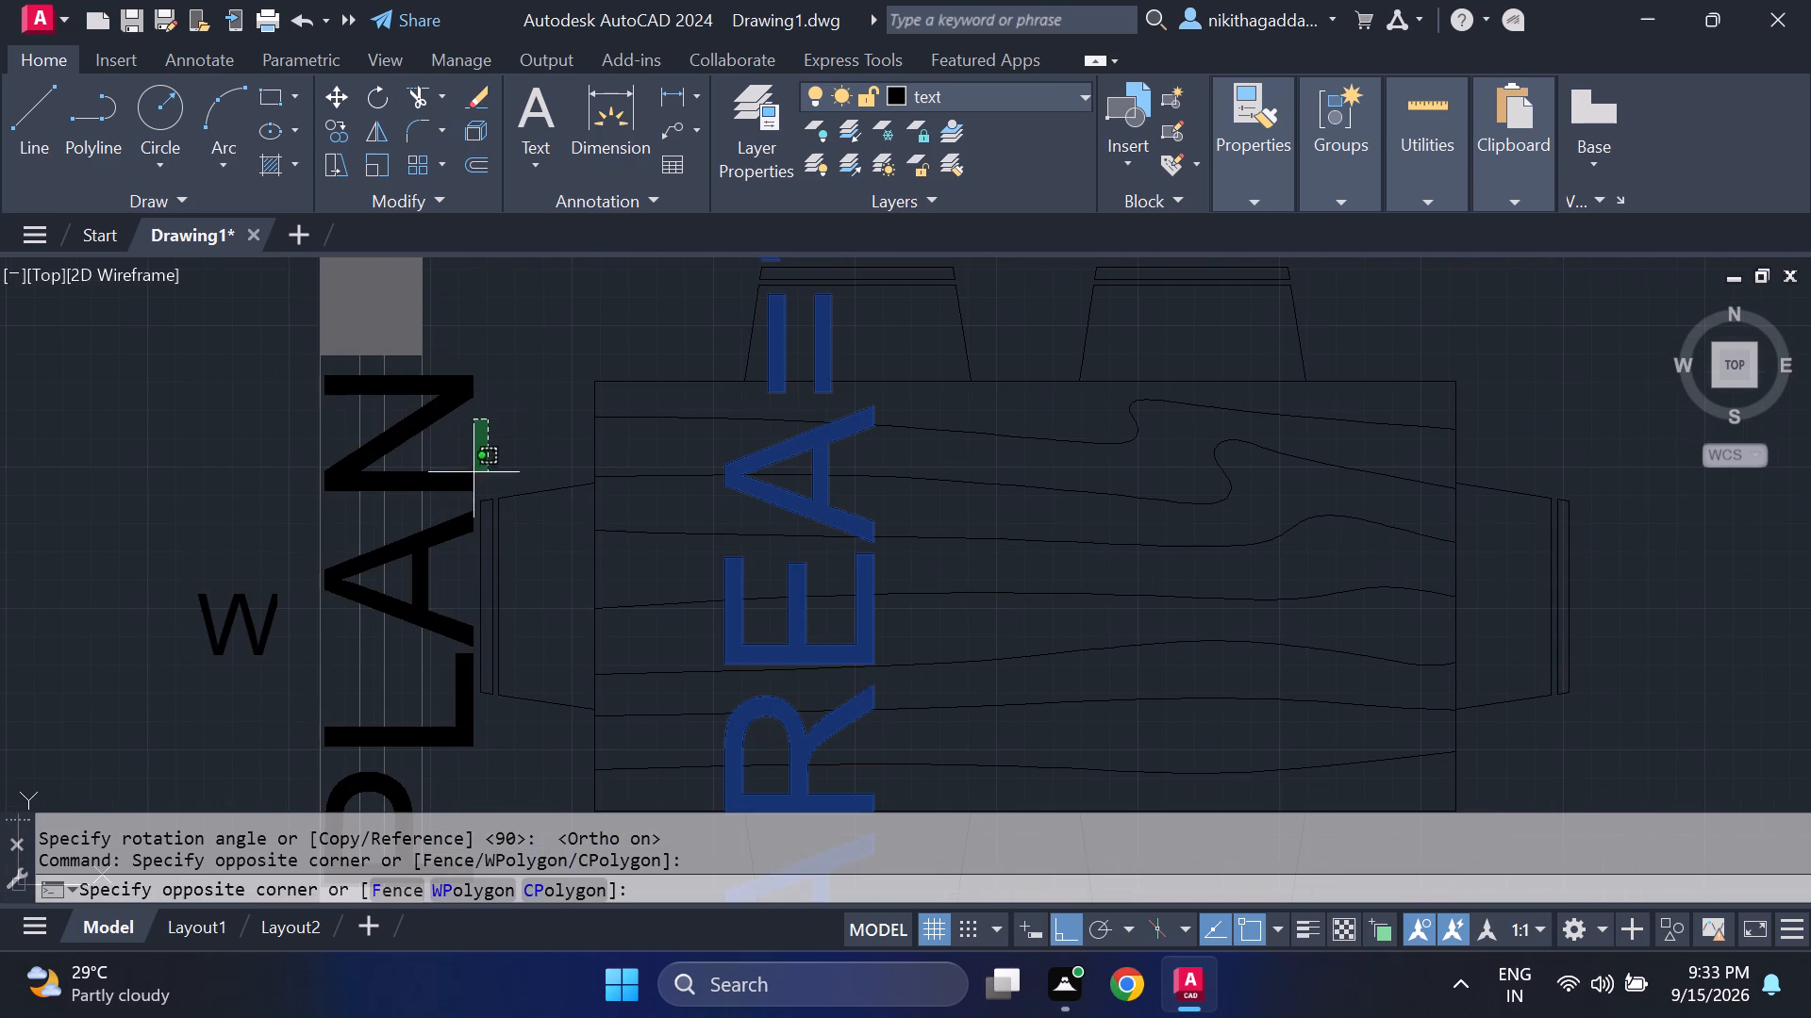
pyautogui.click(460, 482)
pyautogui.scroll(-3, 481, 466)
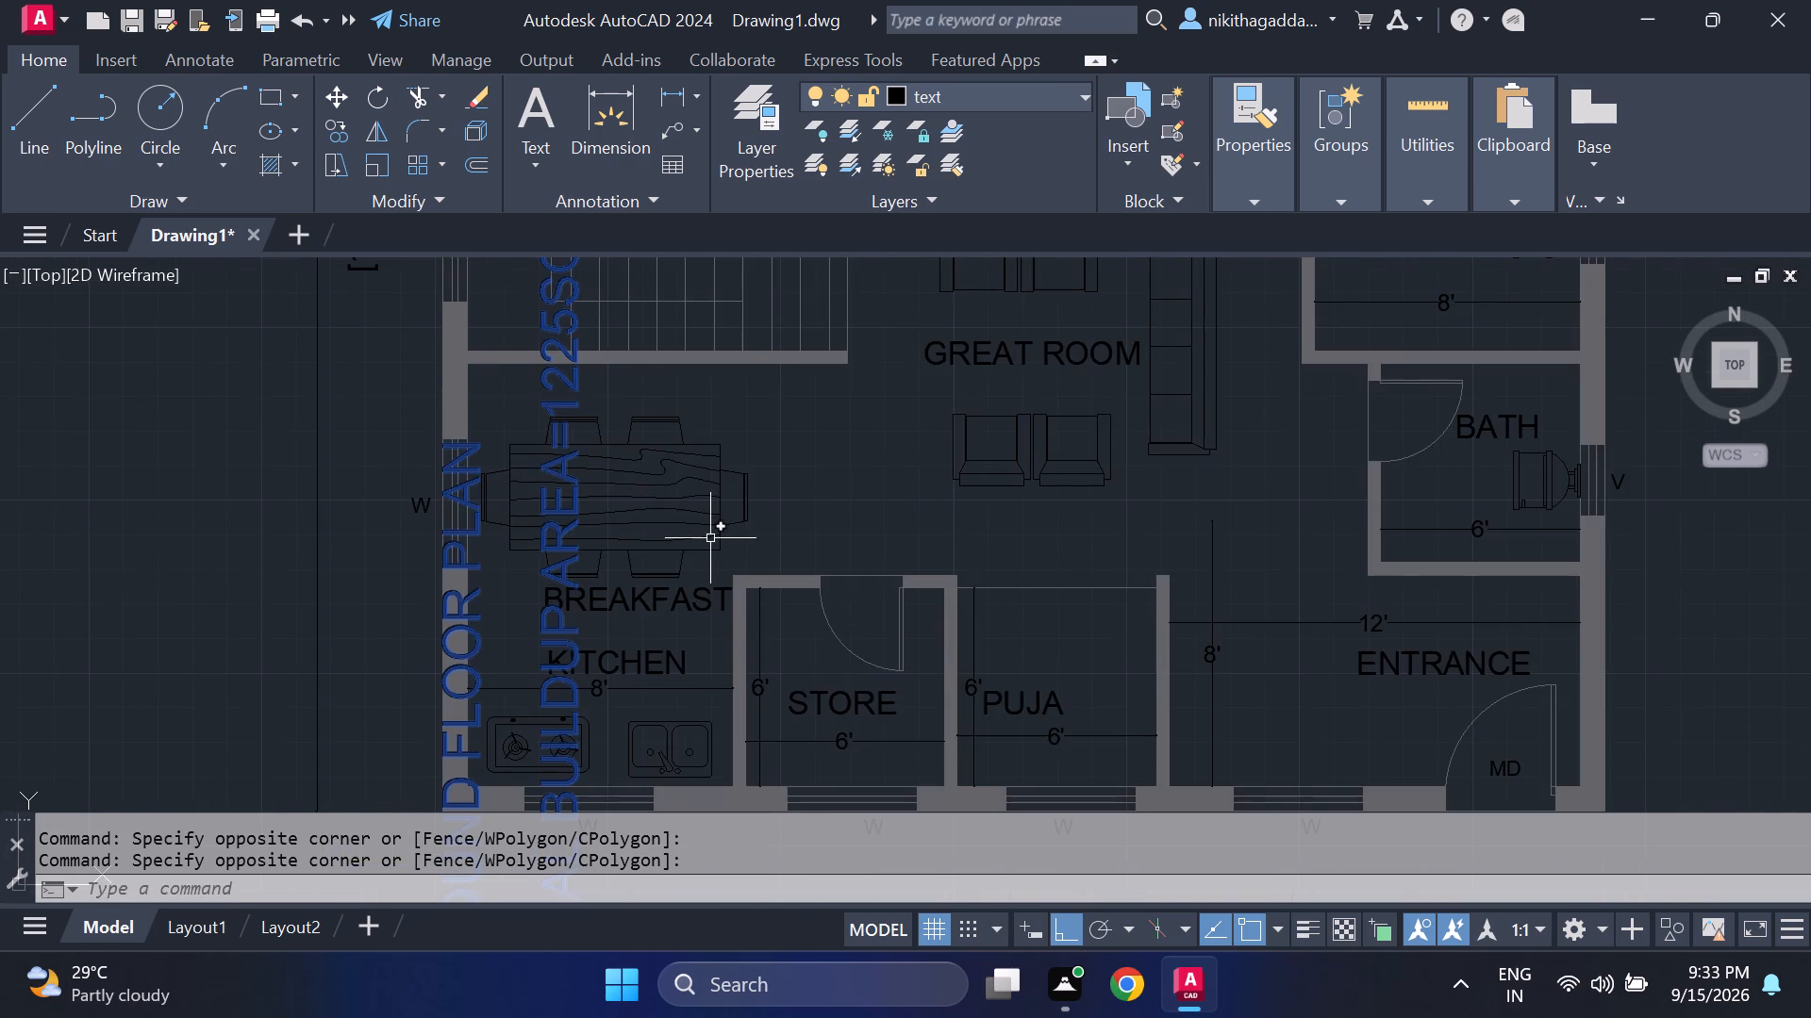
pyautogui.scroll(-2, 709, 542)
pyautogui.press('m')
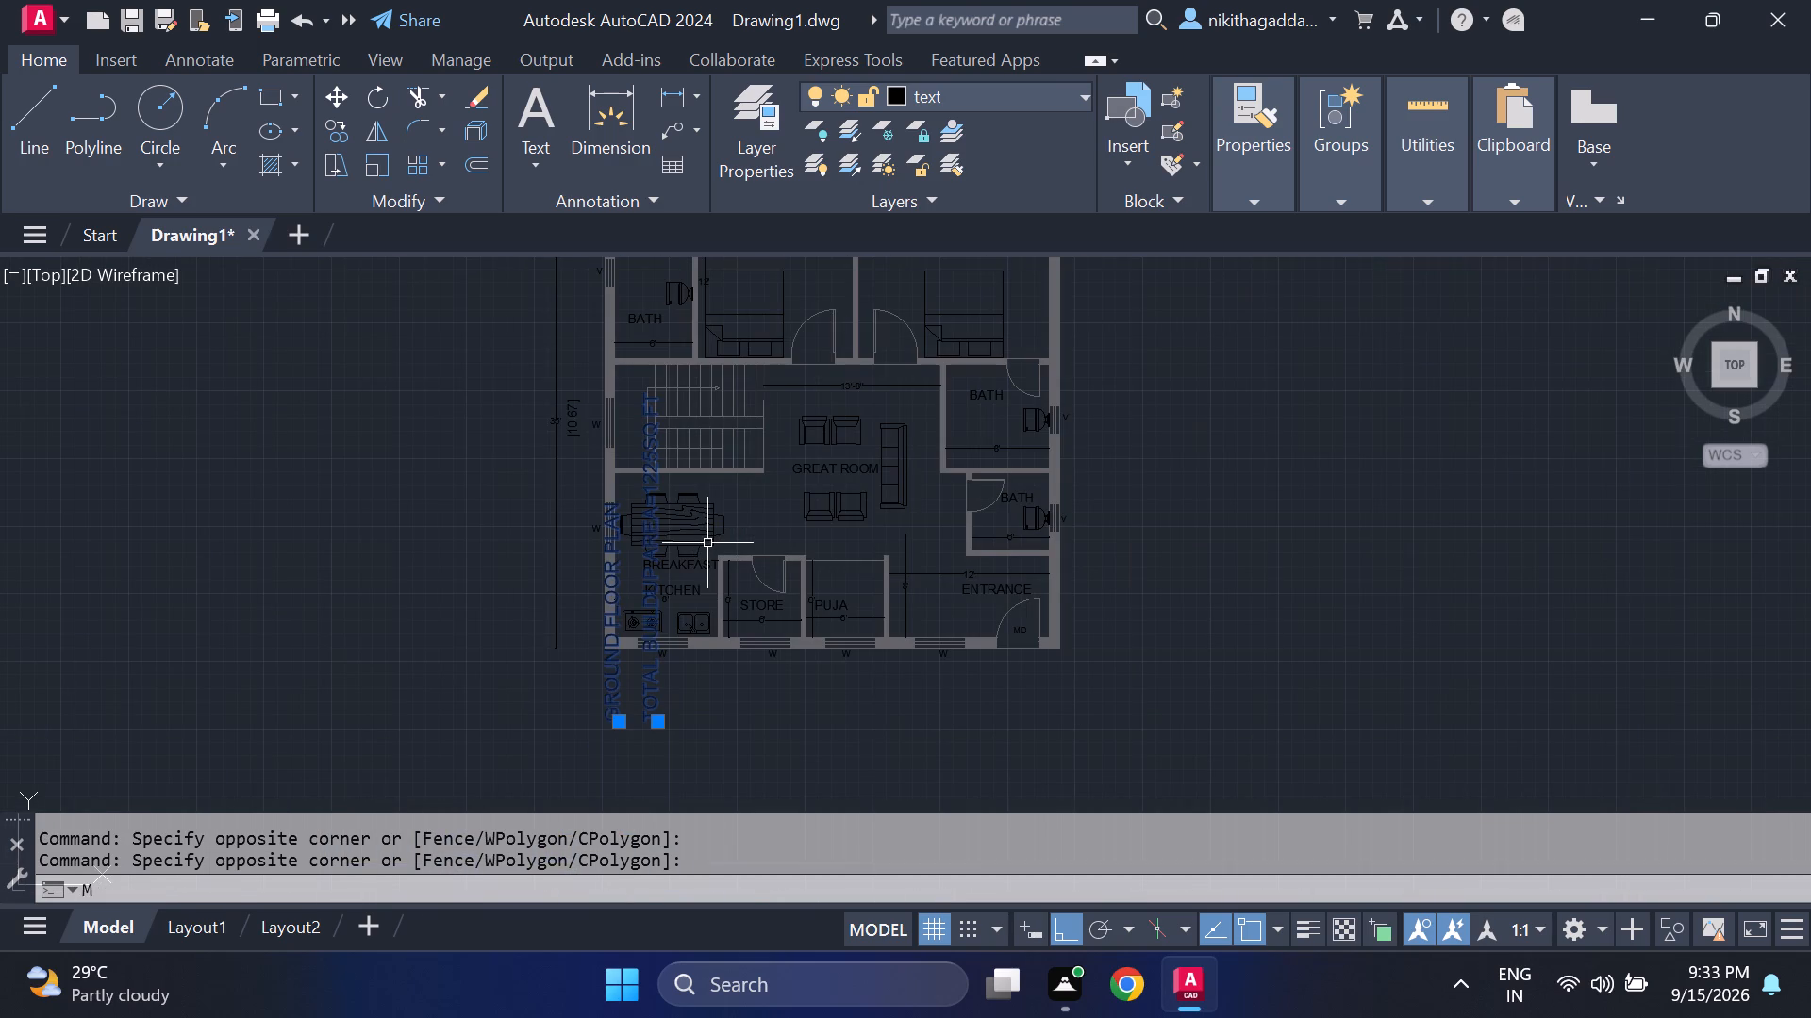
pyautogui.press('Return')
pyautogui.moveTo(644, 704); pyautogui.dragTo(636, 699)
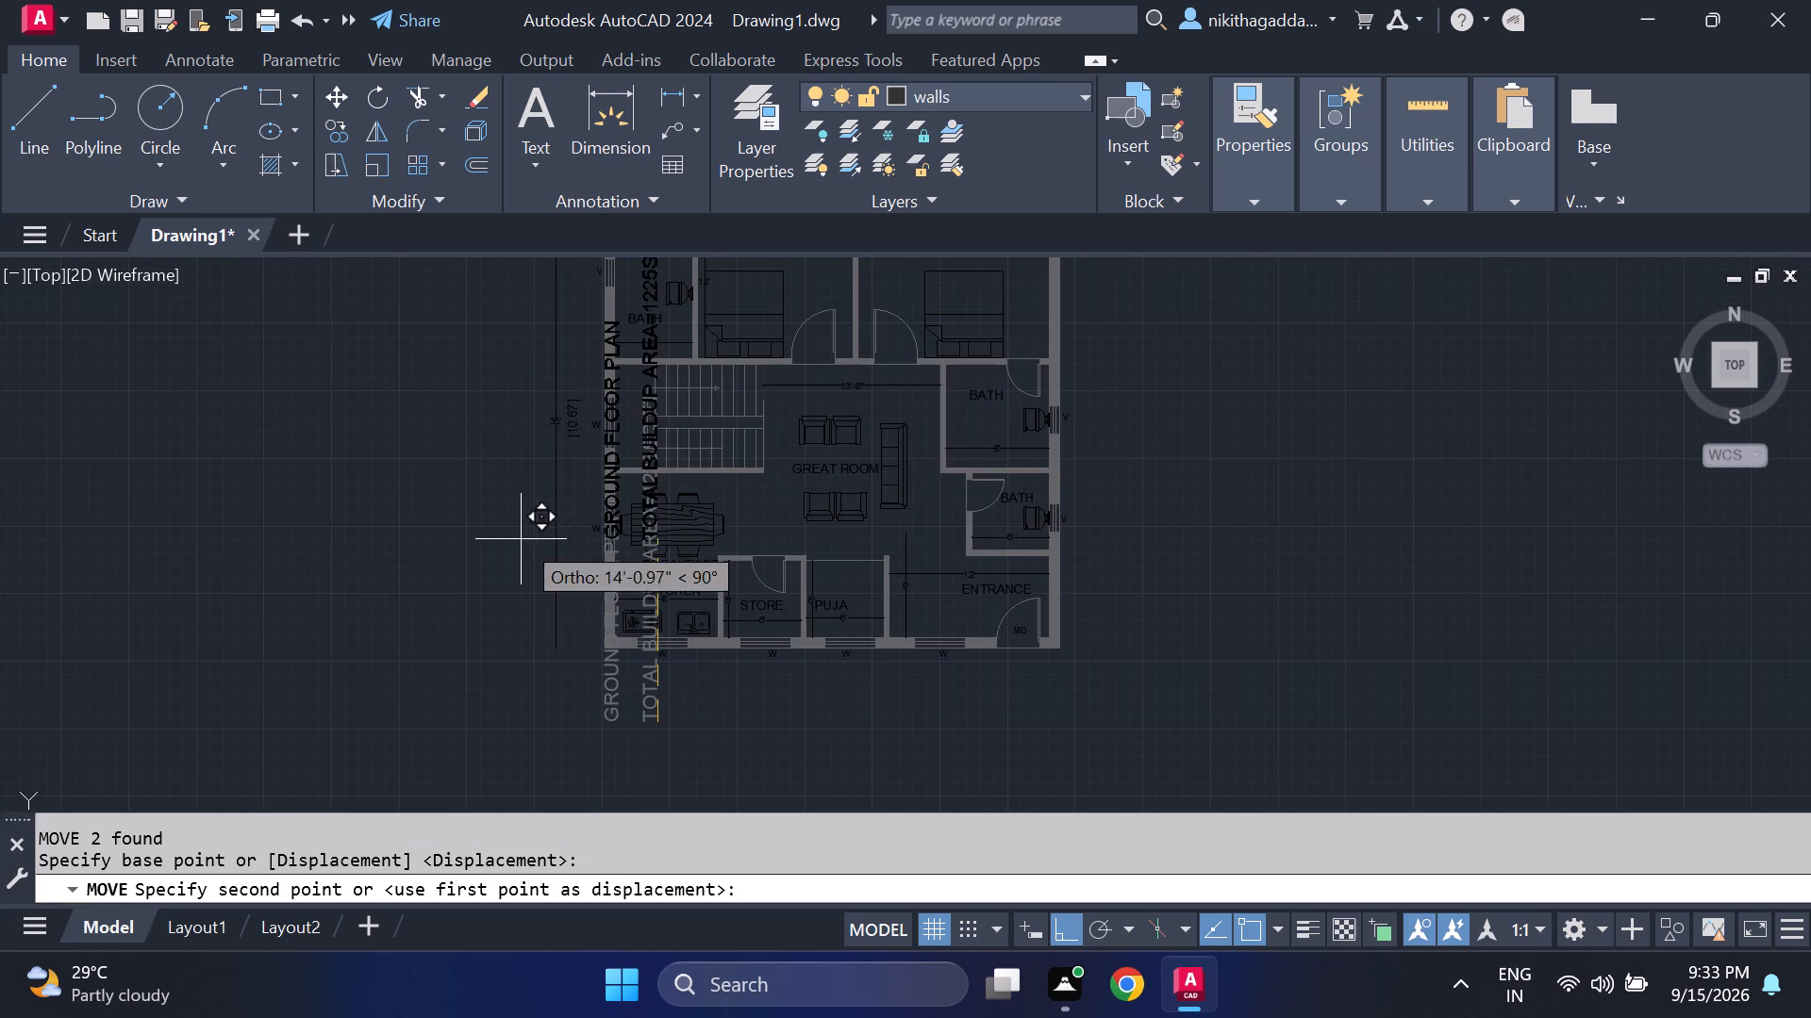
pyautogui.press('F8')
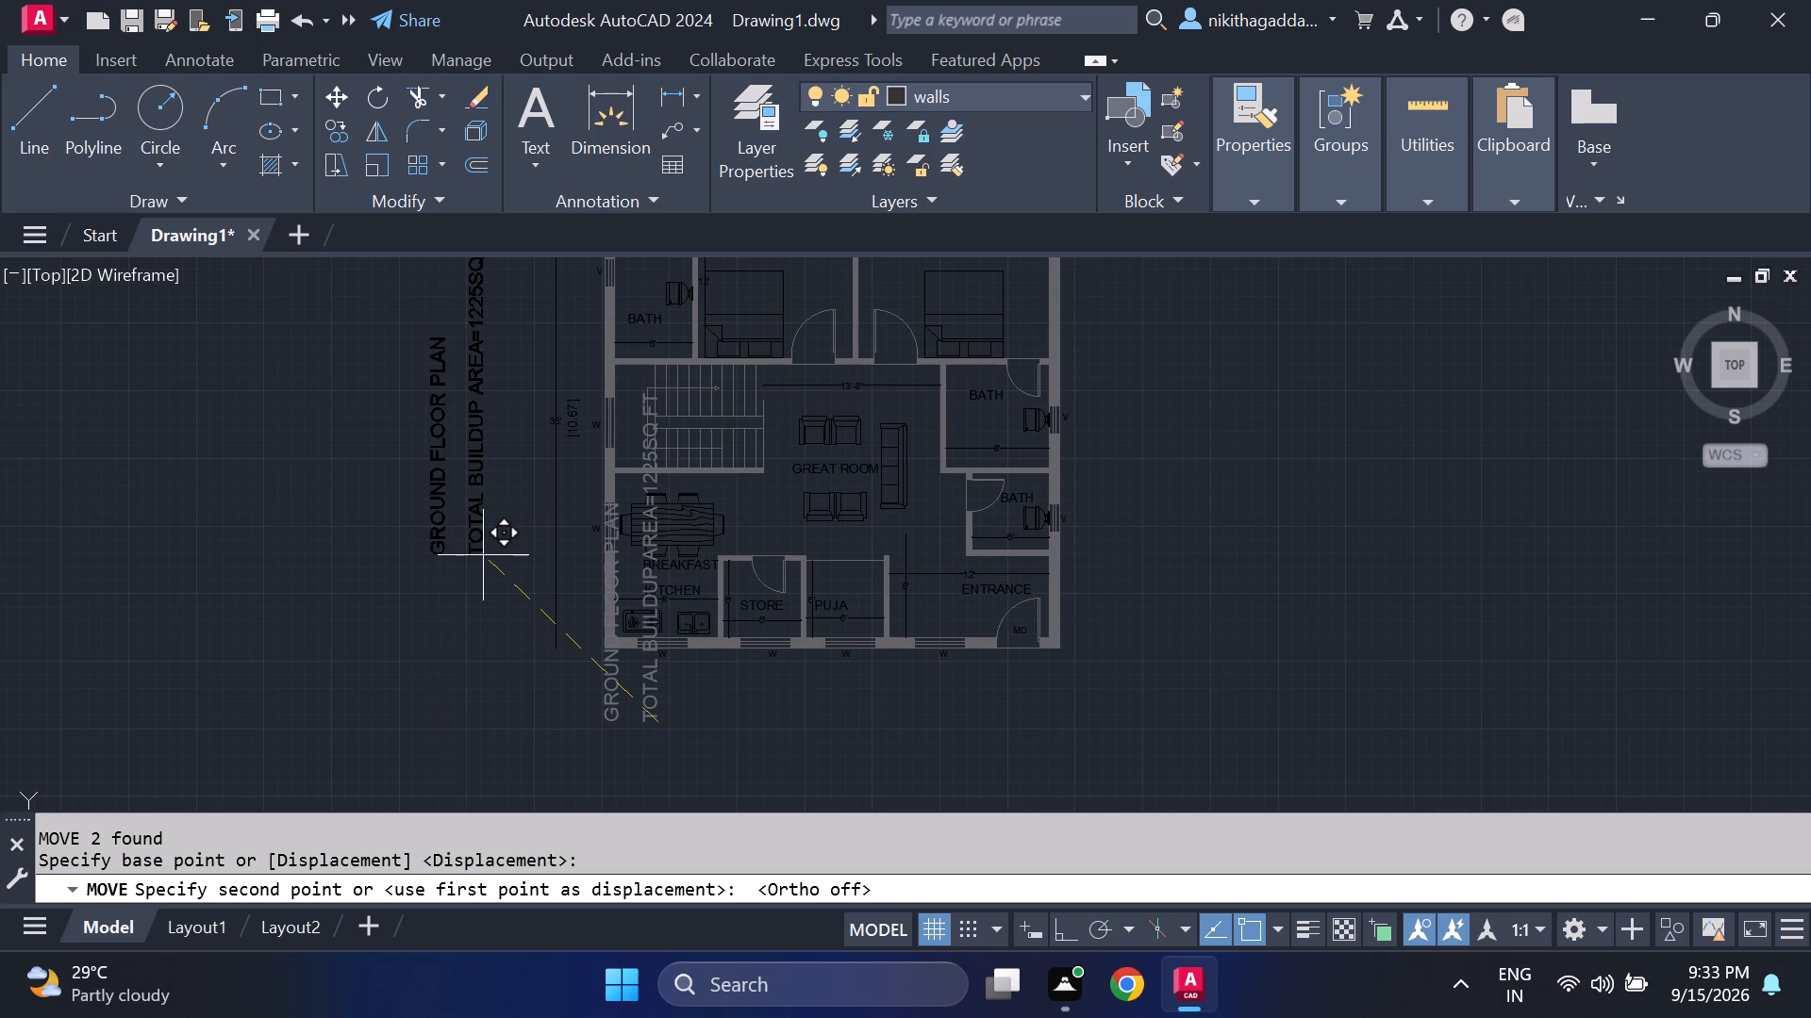
pyautogui.moveTo(495, 571); pyautogui.dragTo(492, 763, button='middle')
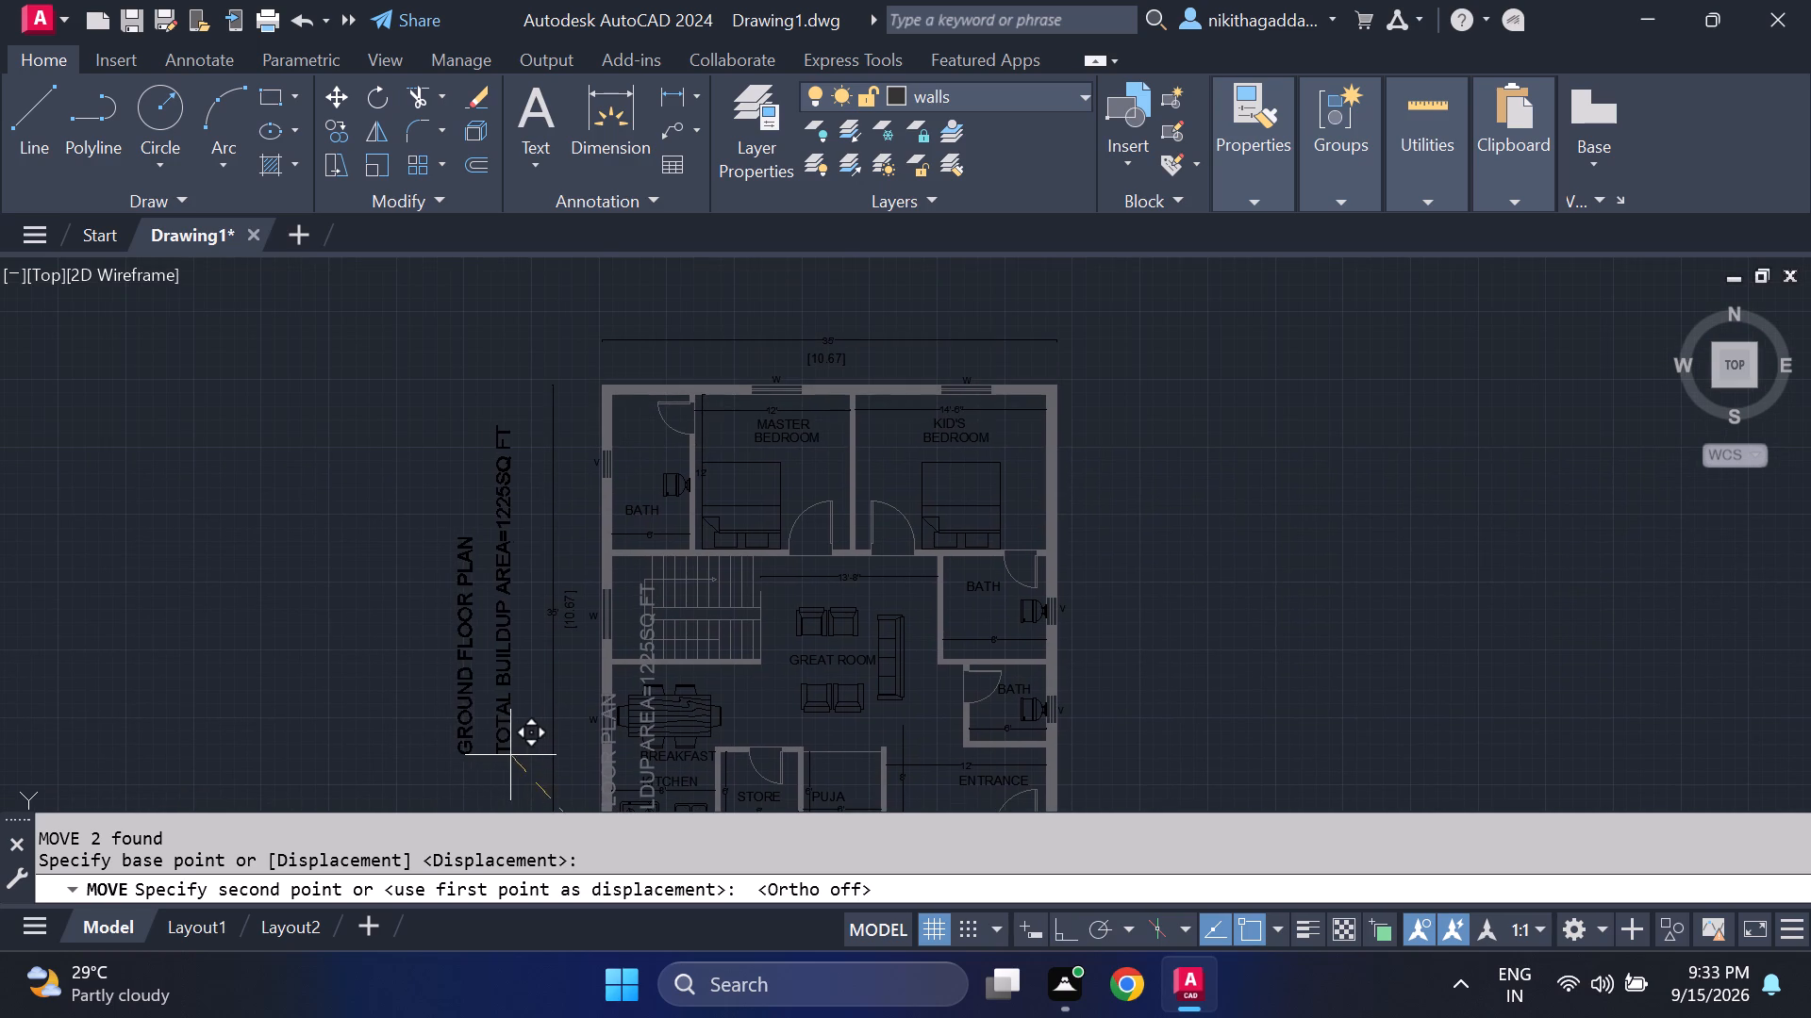
pyautogui.moveTo(524, 779); pyautogui.dragTo(565, 658, button='middle')
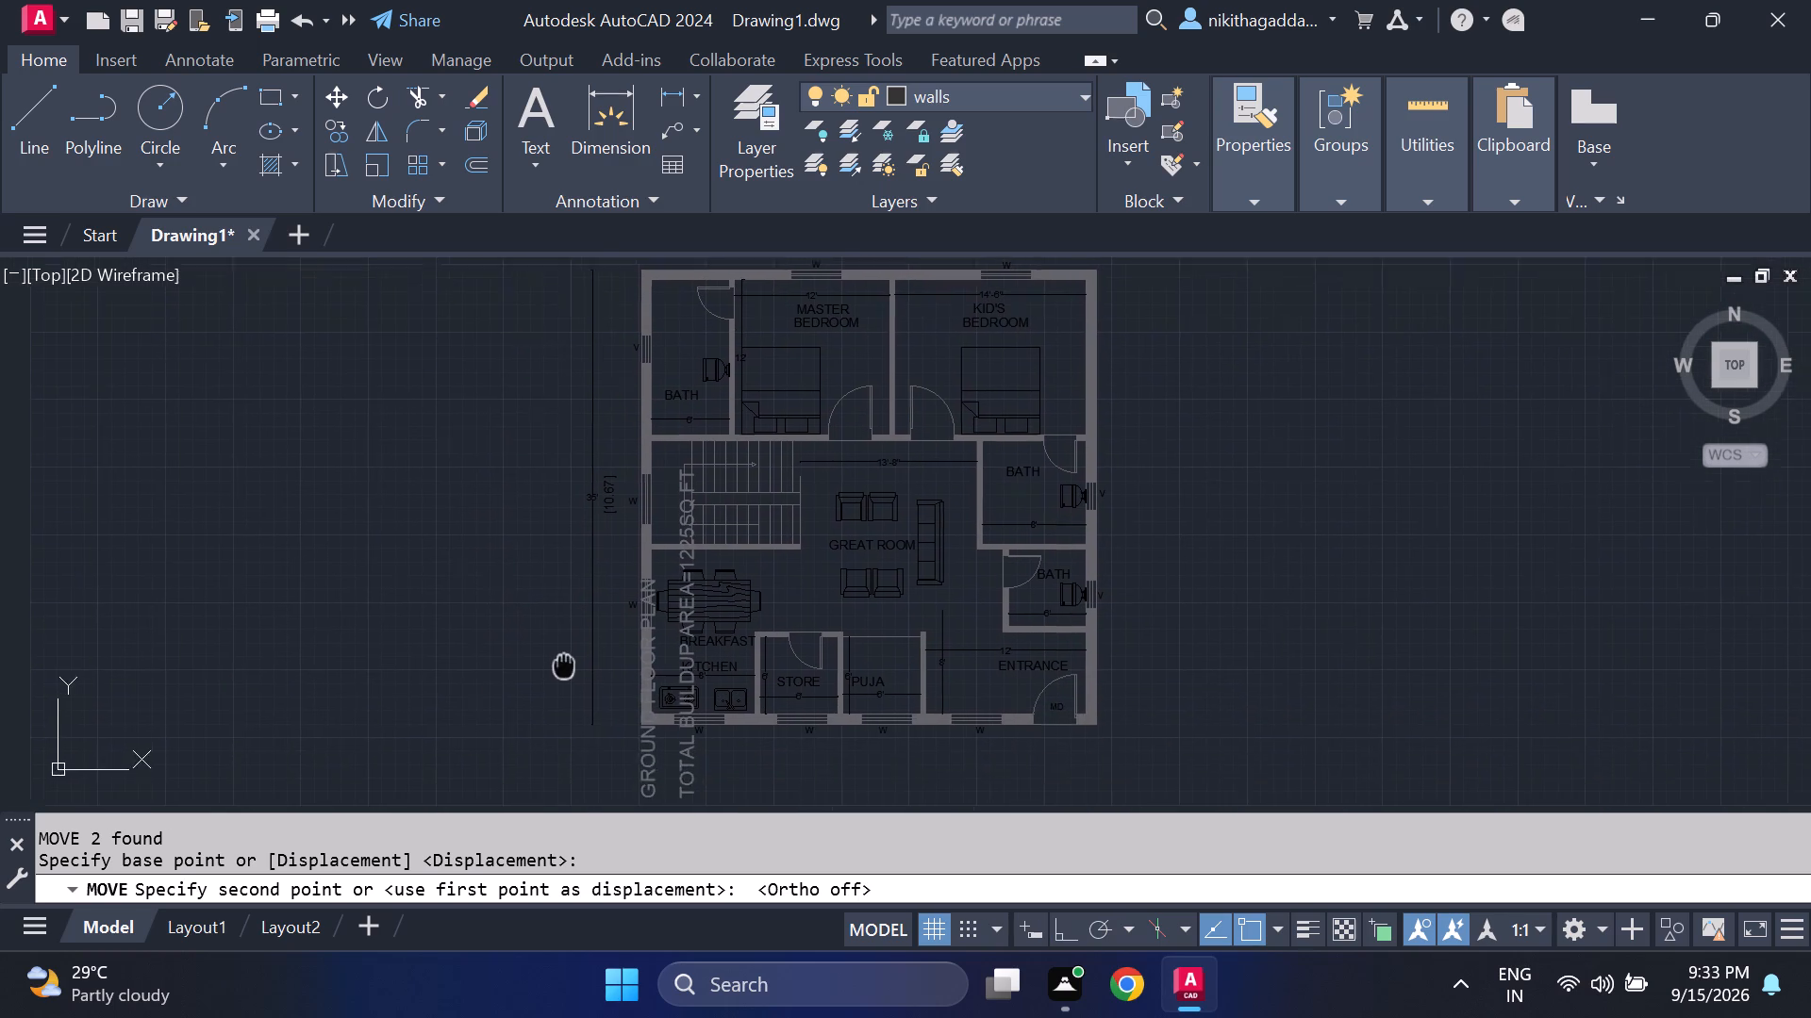
pyautogui.moveTo(565, 658); pyautogui.dragTo(567, 655, button='middle')
pyautogui.click(565, 637)
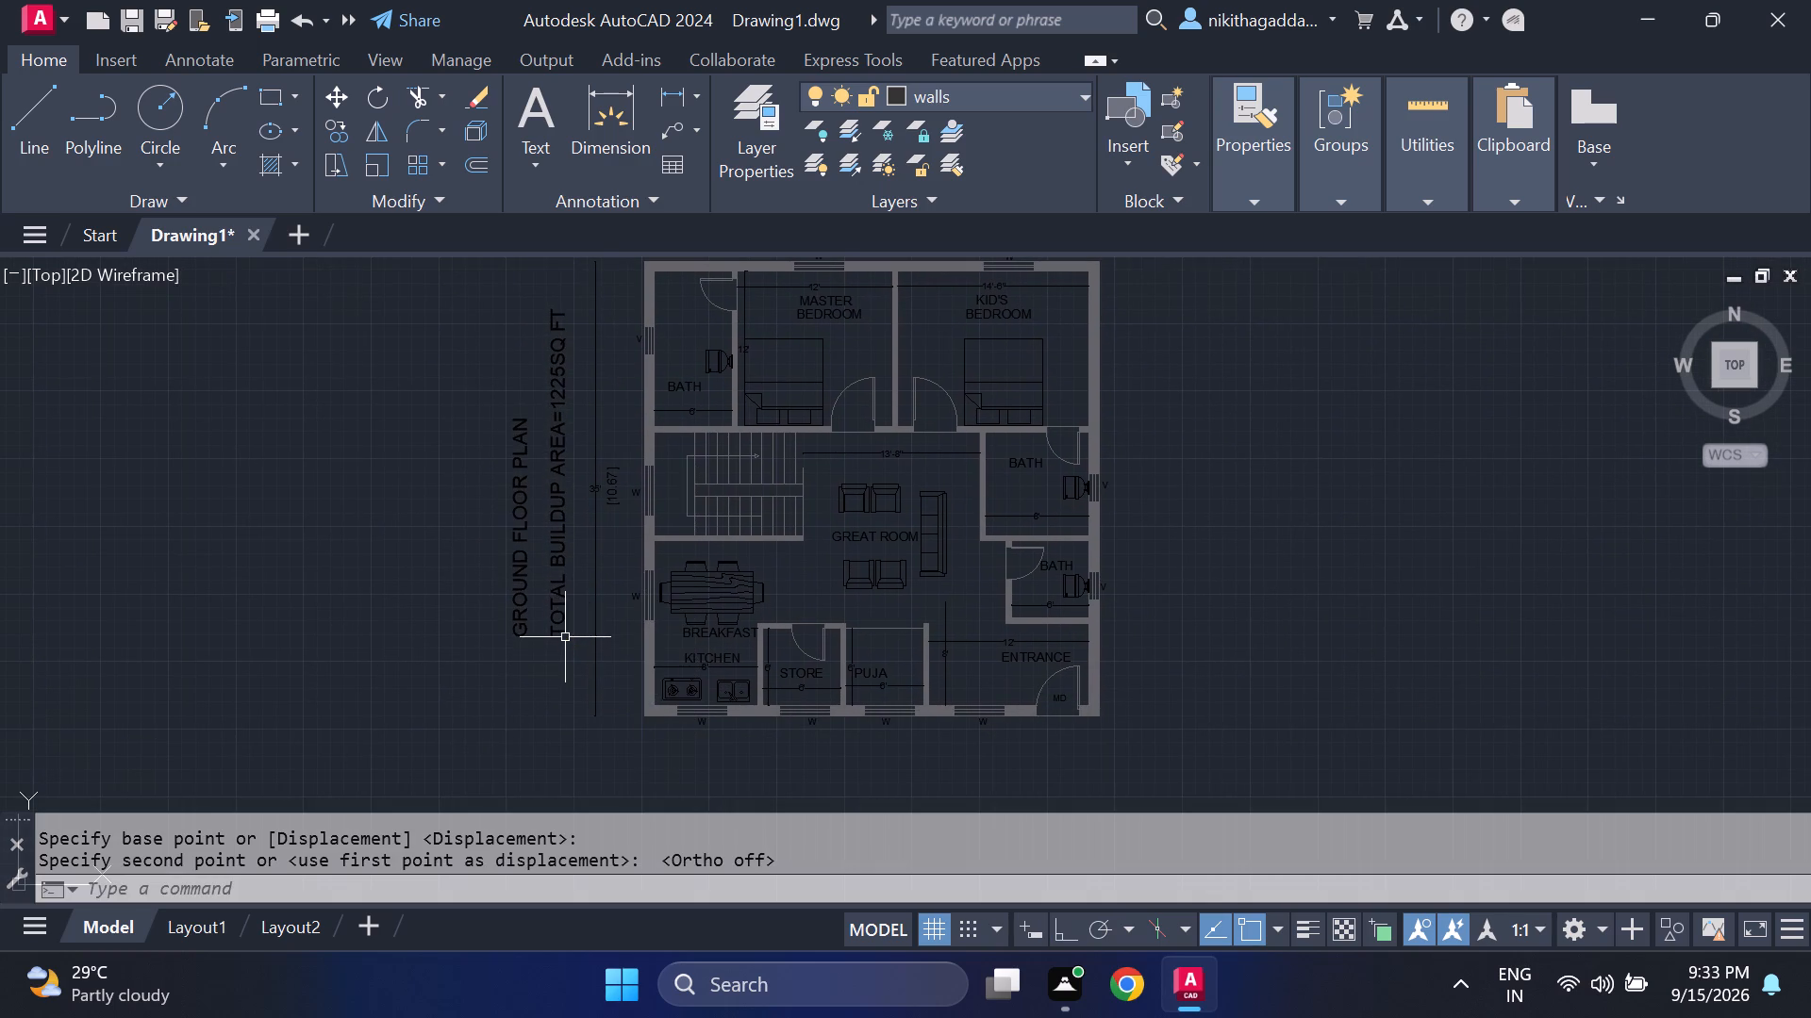
# Check on Layout1 how the relocated title texts fit within the viewport and the sheet.
pyautogui.scroll(-2, 640, 699)
pyautogui.click(201, 924)
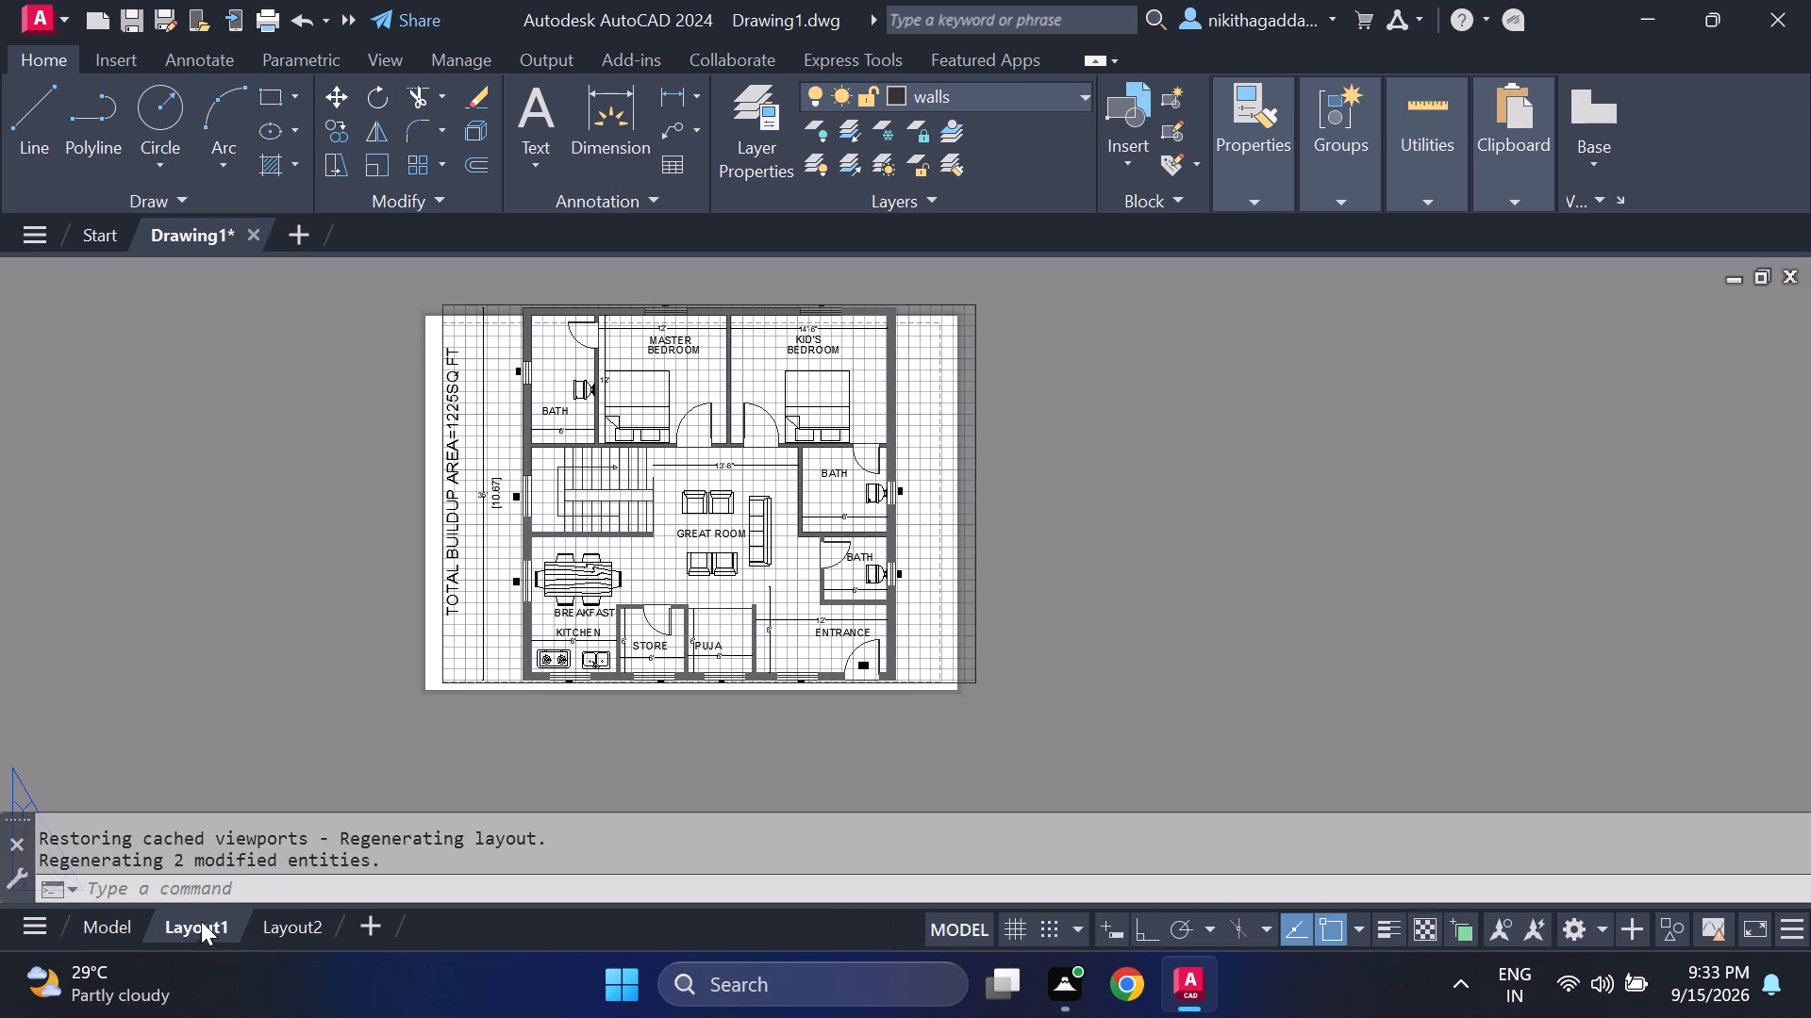
pyautogui.scroll(1, 459, 610)
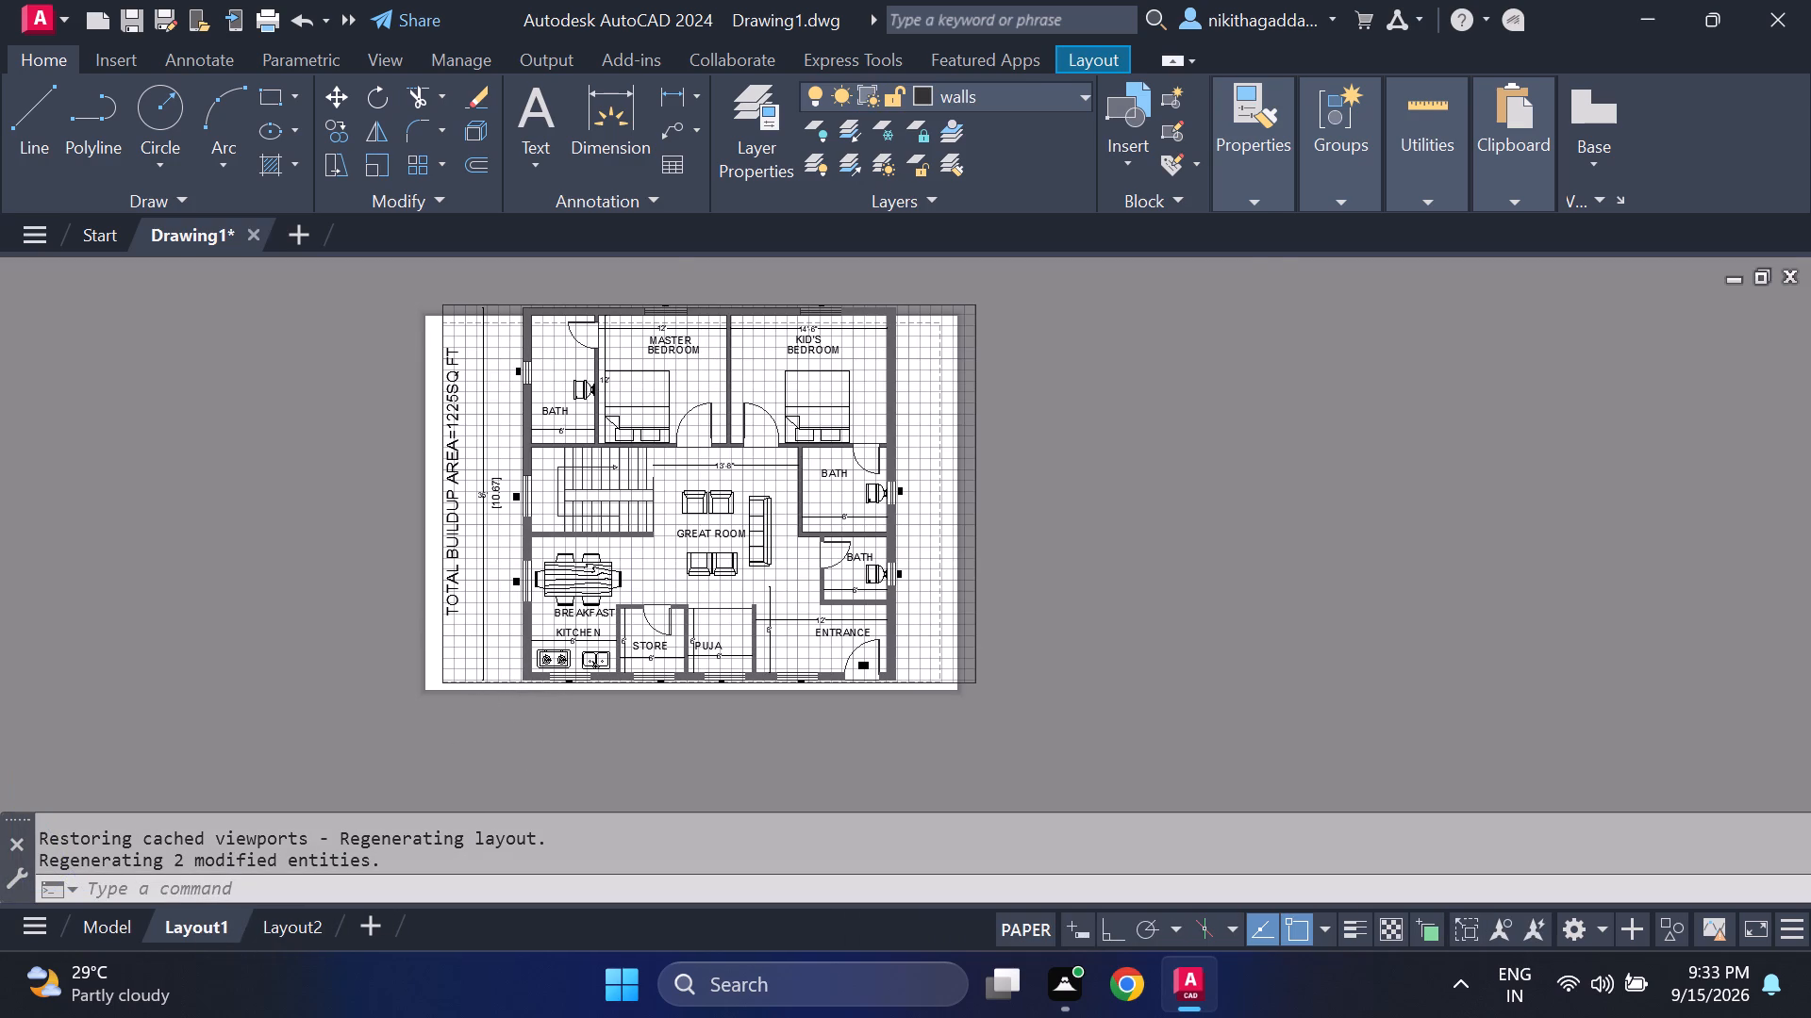
pyautogui.scroll(-1, 464, 630)
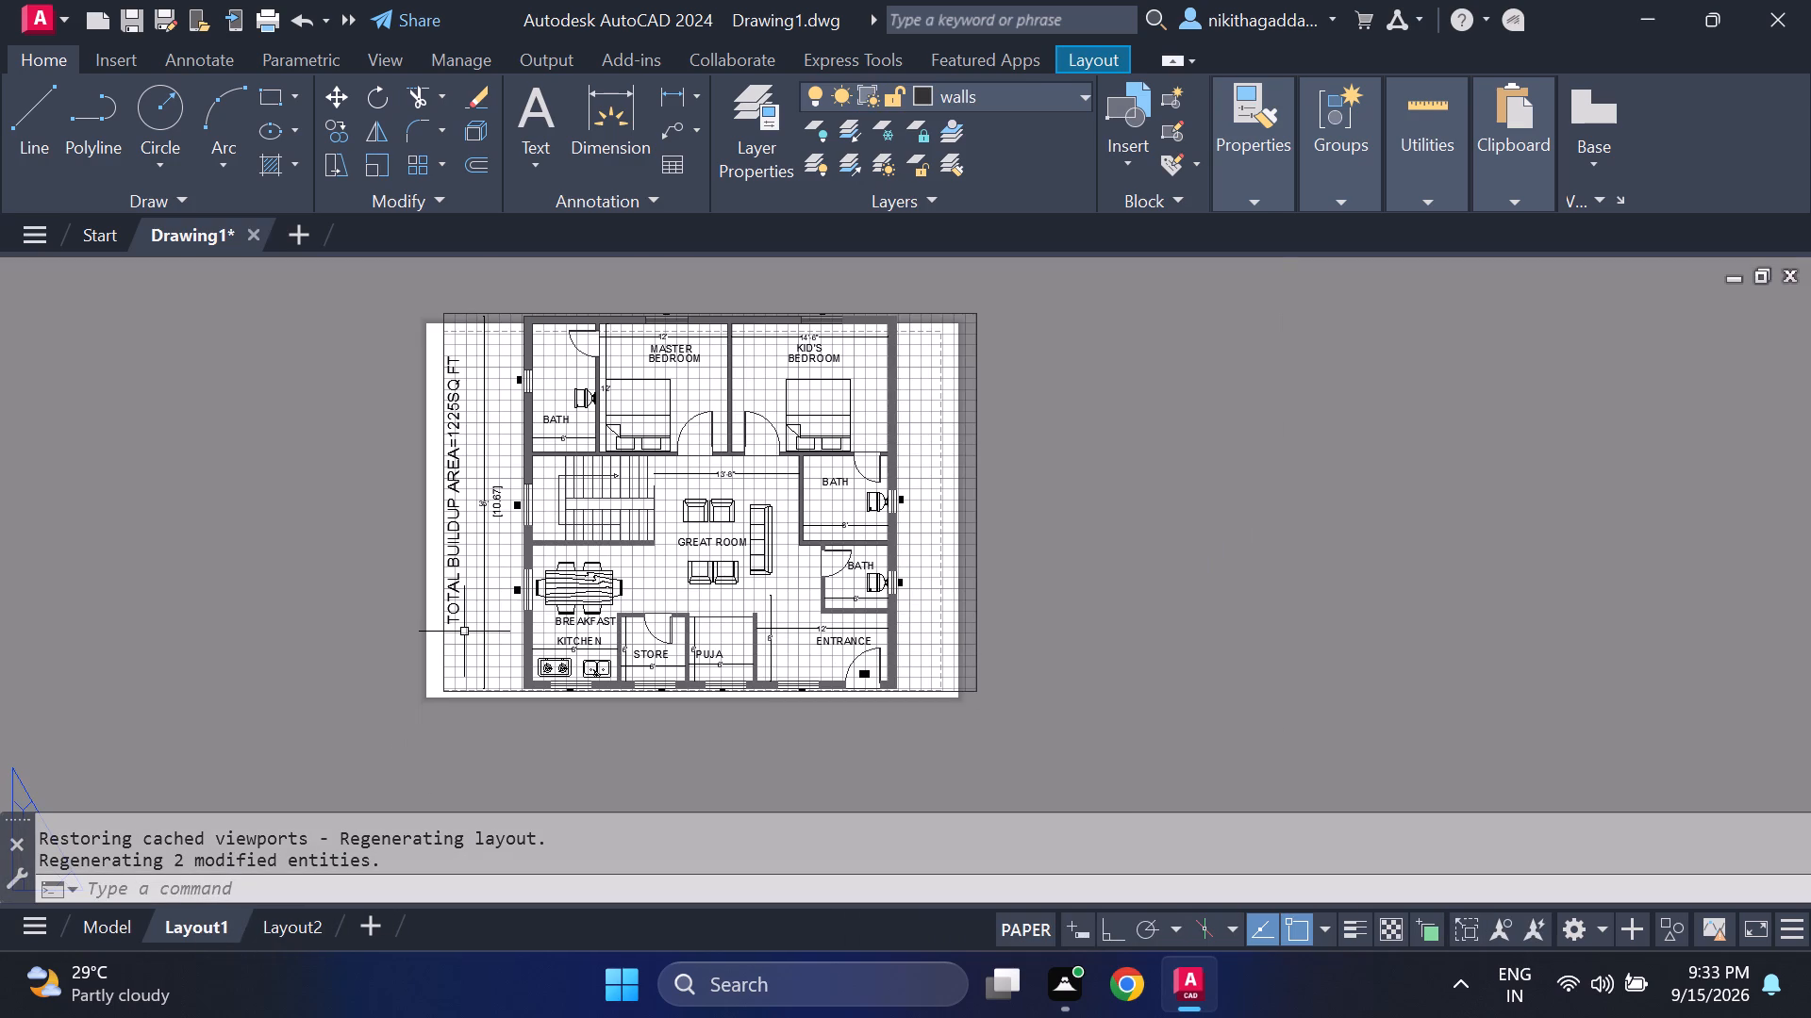
pyautogui.scroll(1, 464, 632)
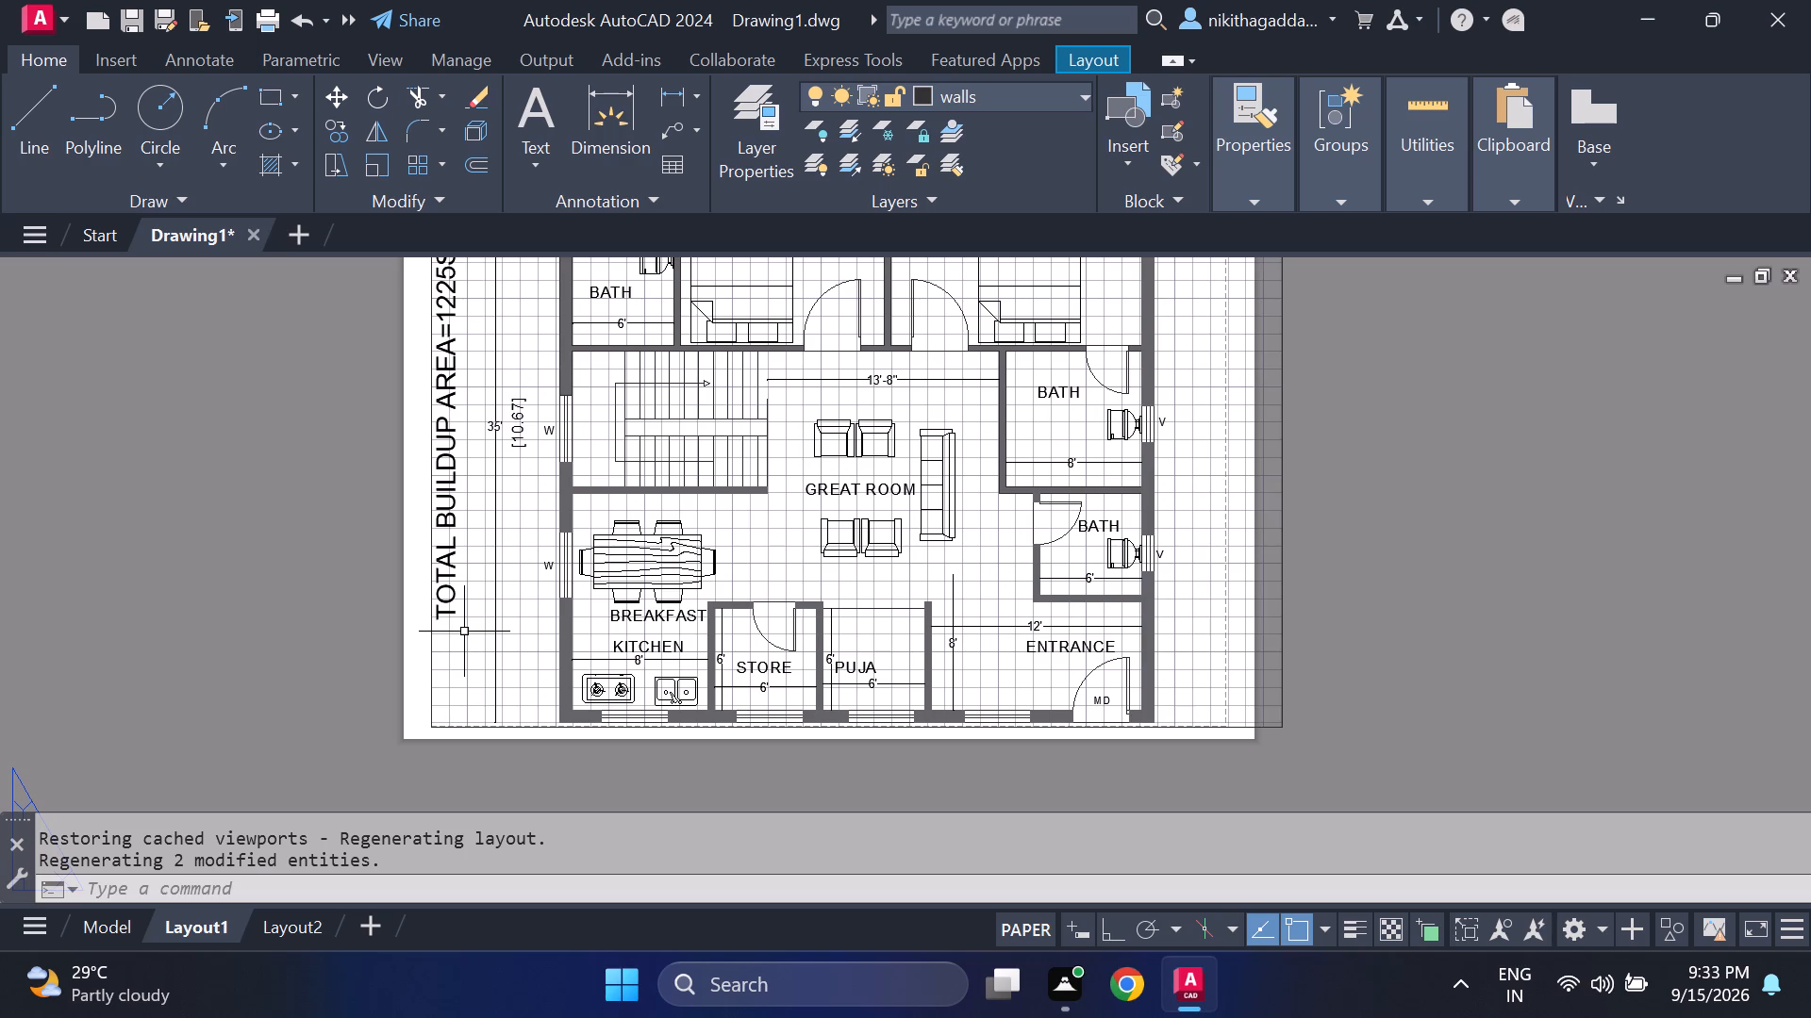
pyautogui.scroll(-1, 464, 632)
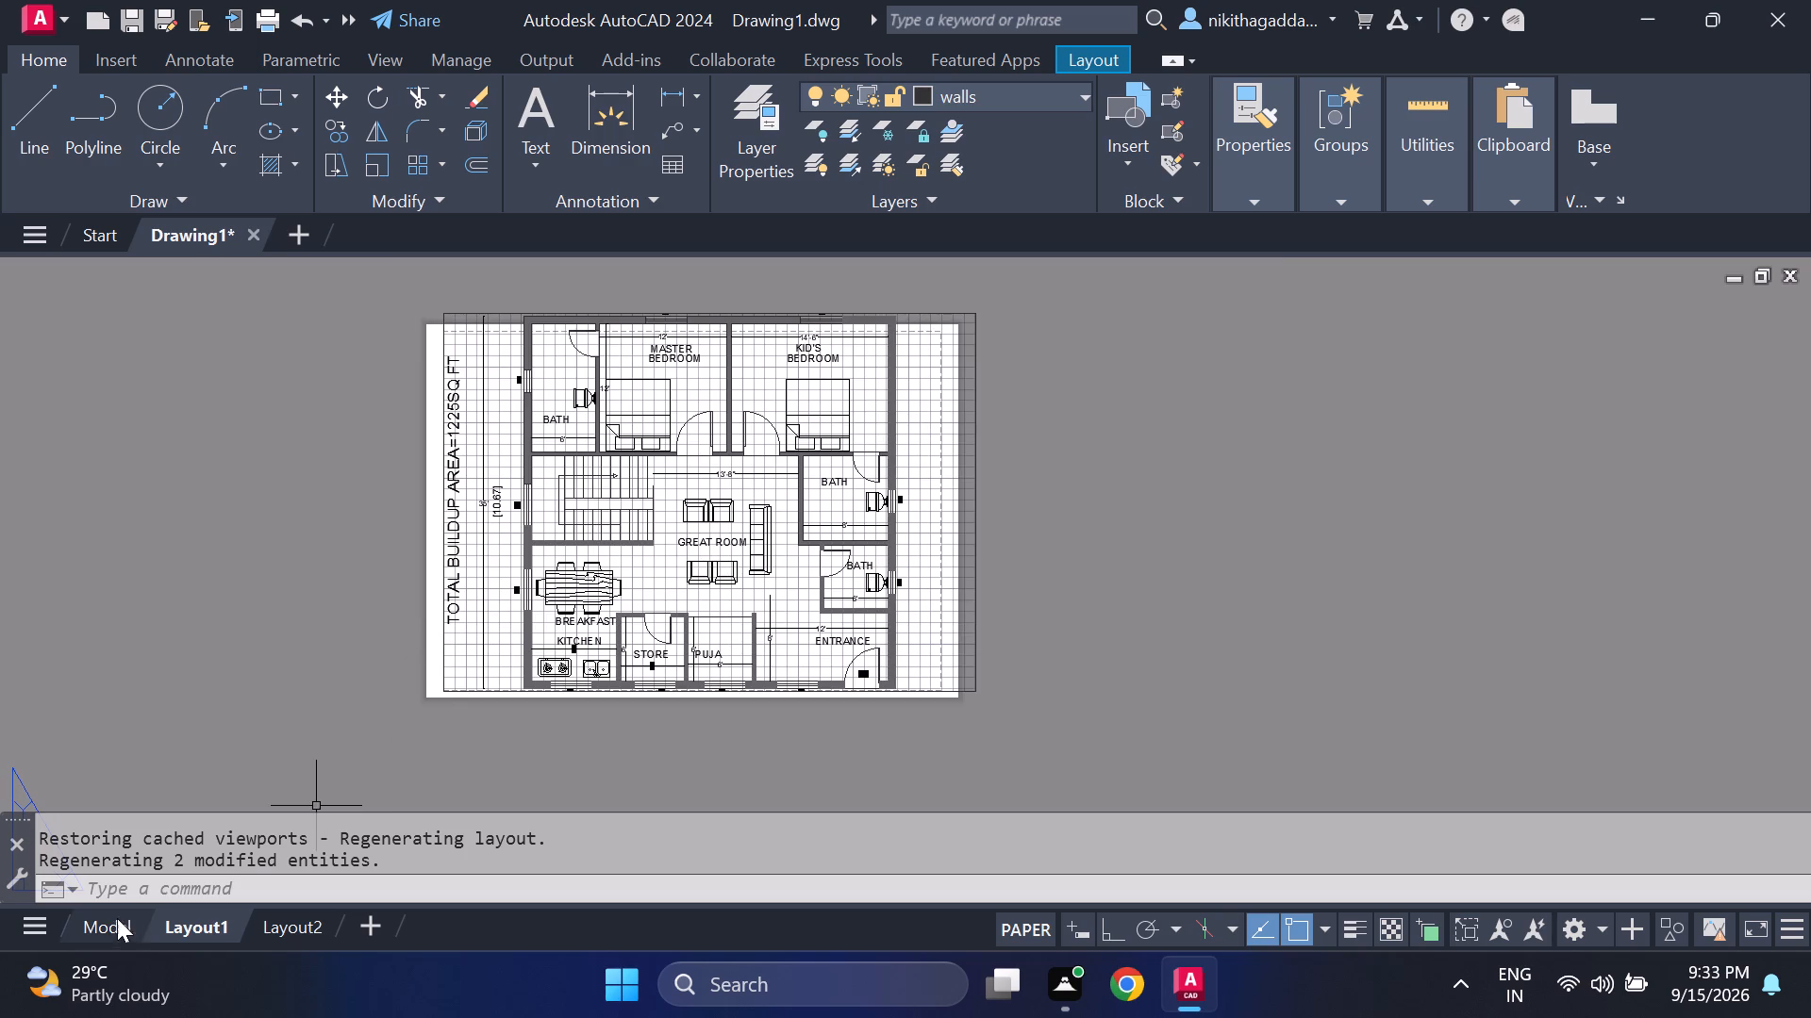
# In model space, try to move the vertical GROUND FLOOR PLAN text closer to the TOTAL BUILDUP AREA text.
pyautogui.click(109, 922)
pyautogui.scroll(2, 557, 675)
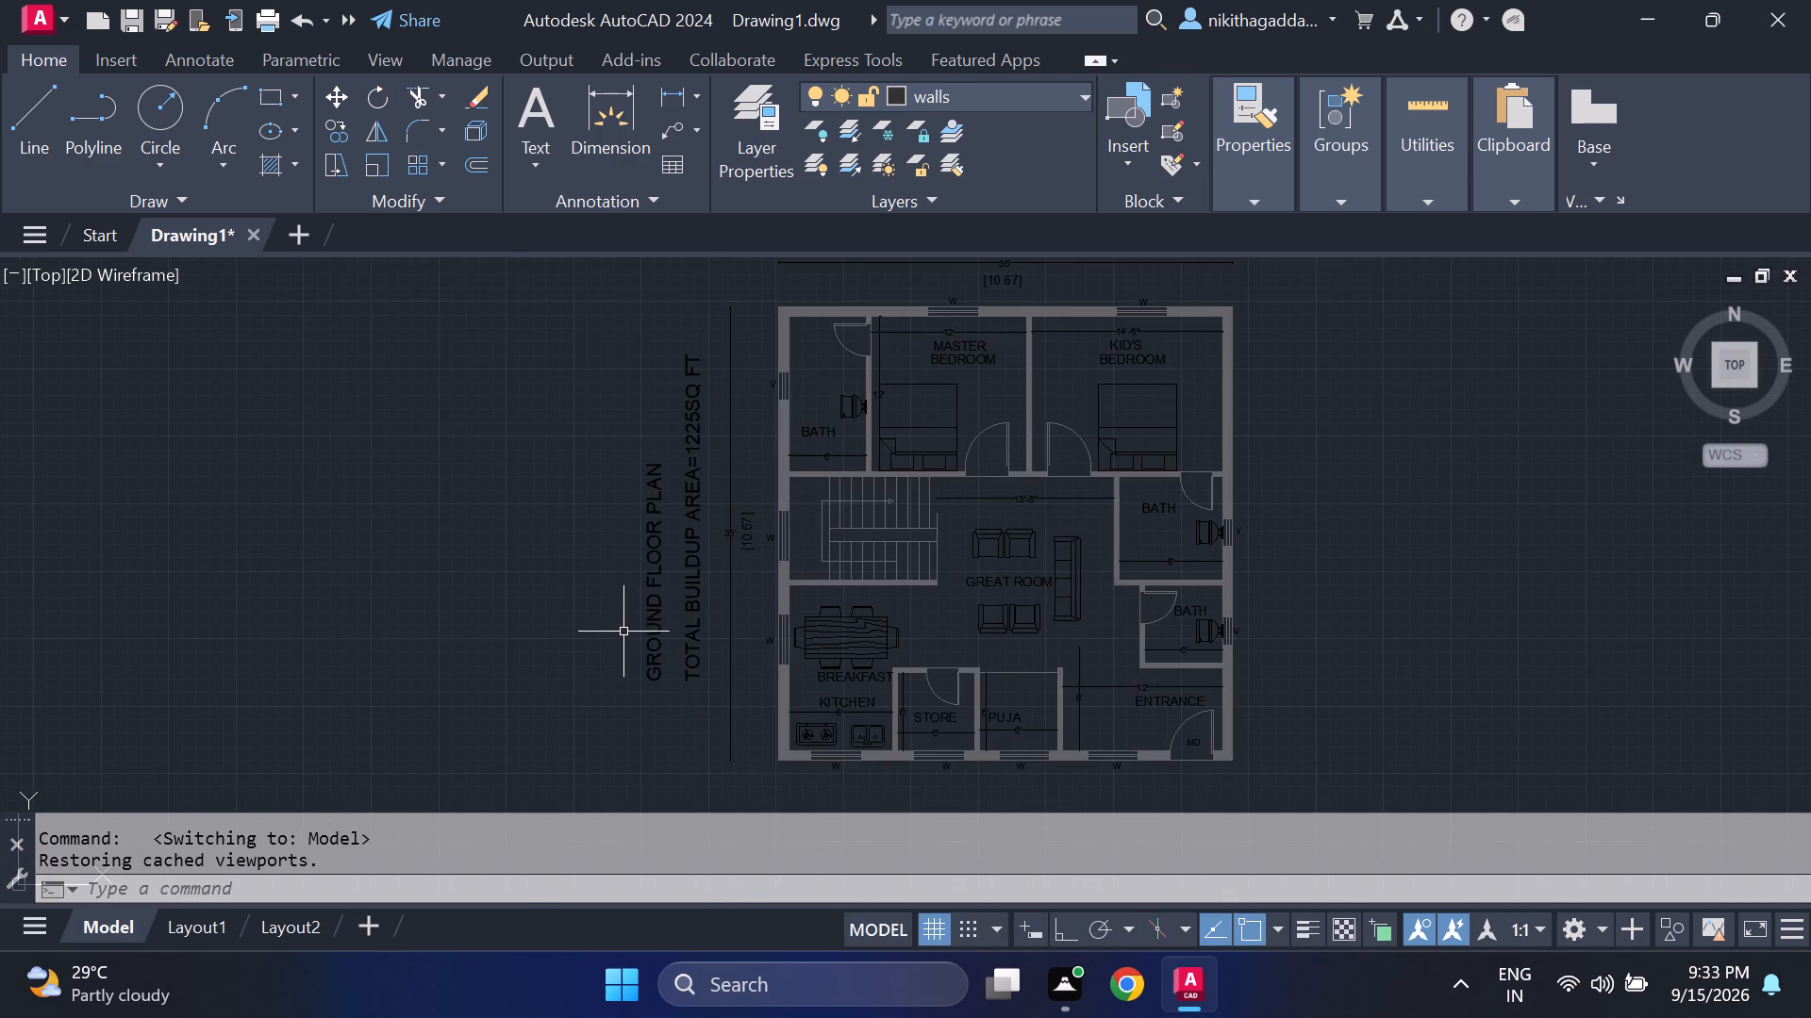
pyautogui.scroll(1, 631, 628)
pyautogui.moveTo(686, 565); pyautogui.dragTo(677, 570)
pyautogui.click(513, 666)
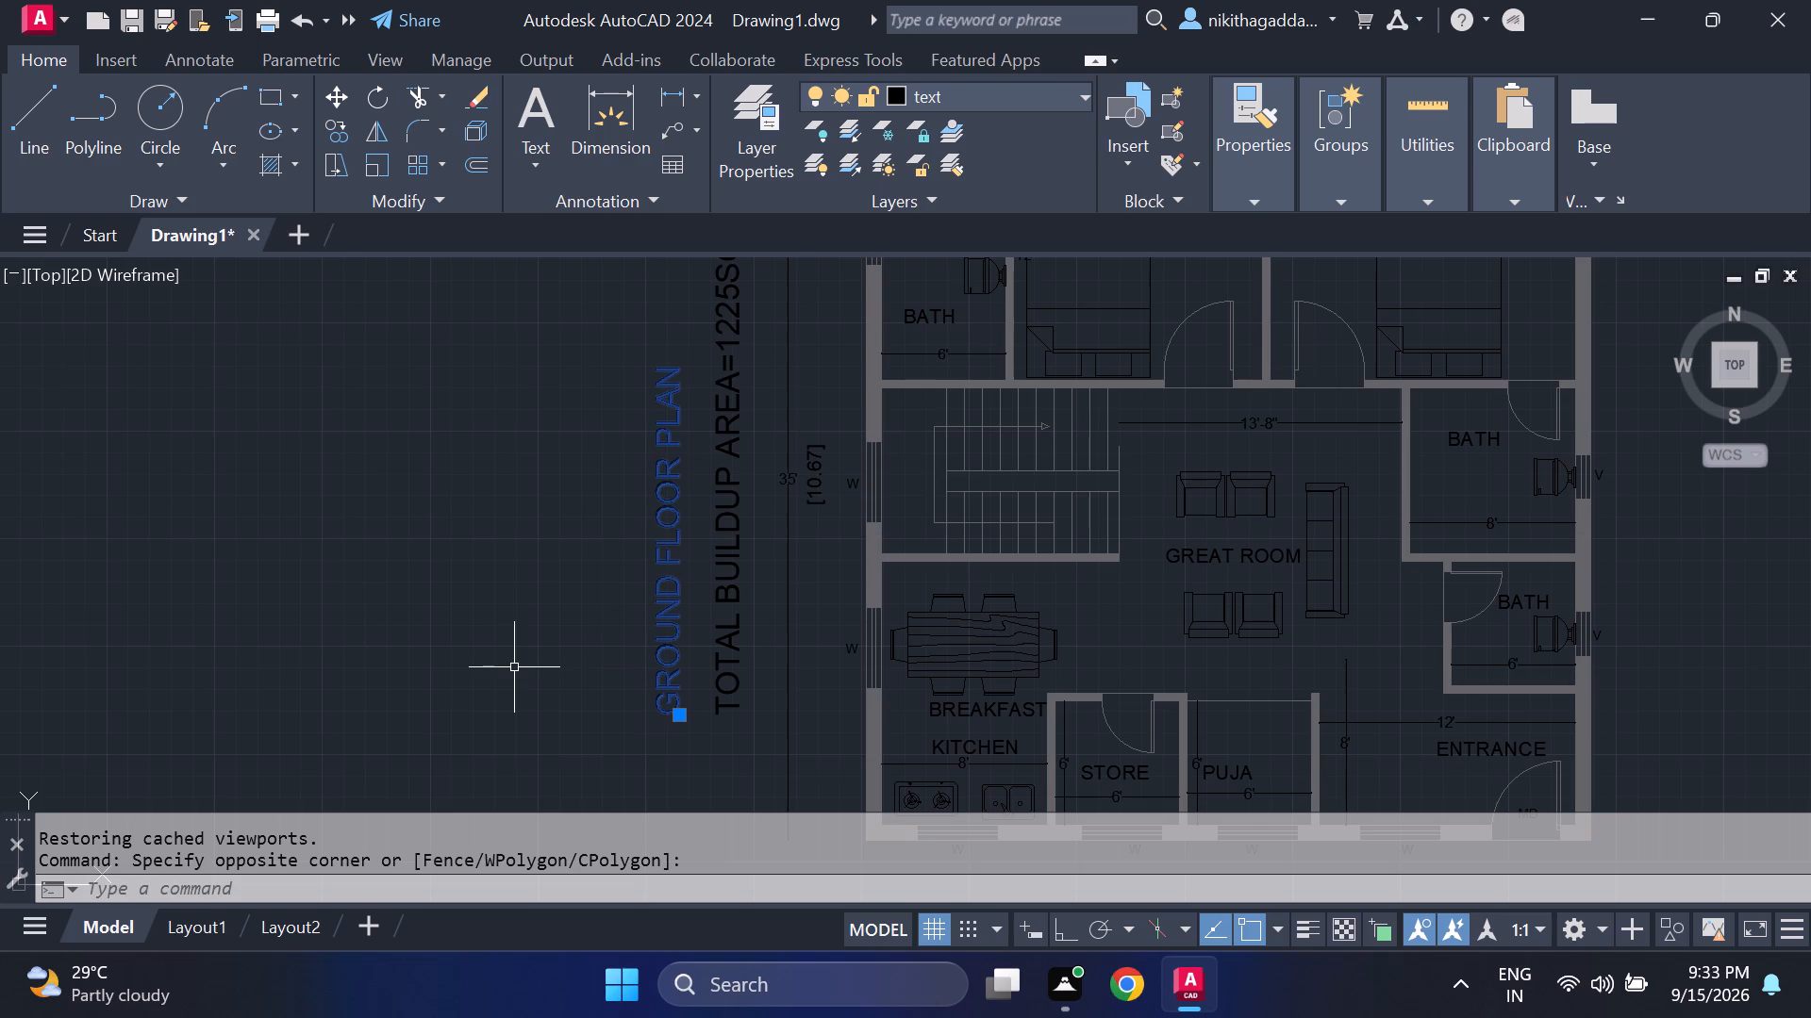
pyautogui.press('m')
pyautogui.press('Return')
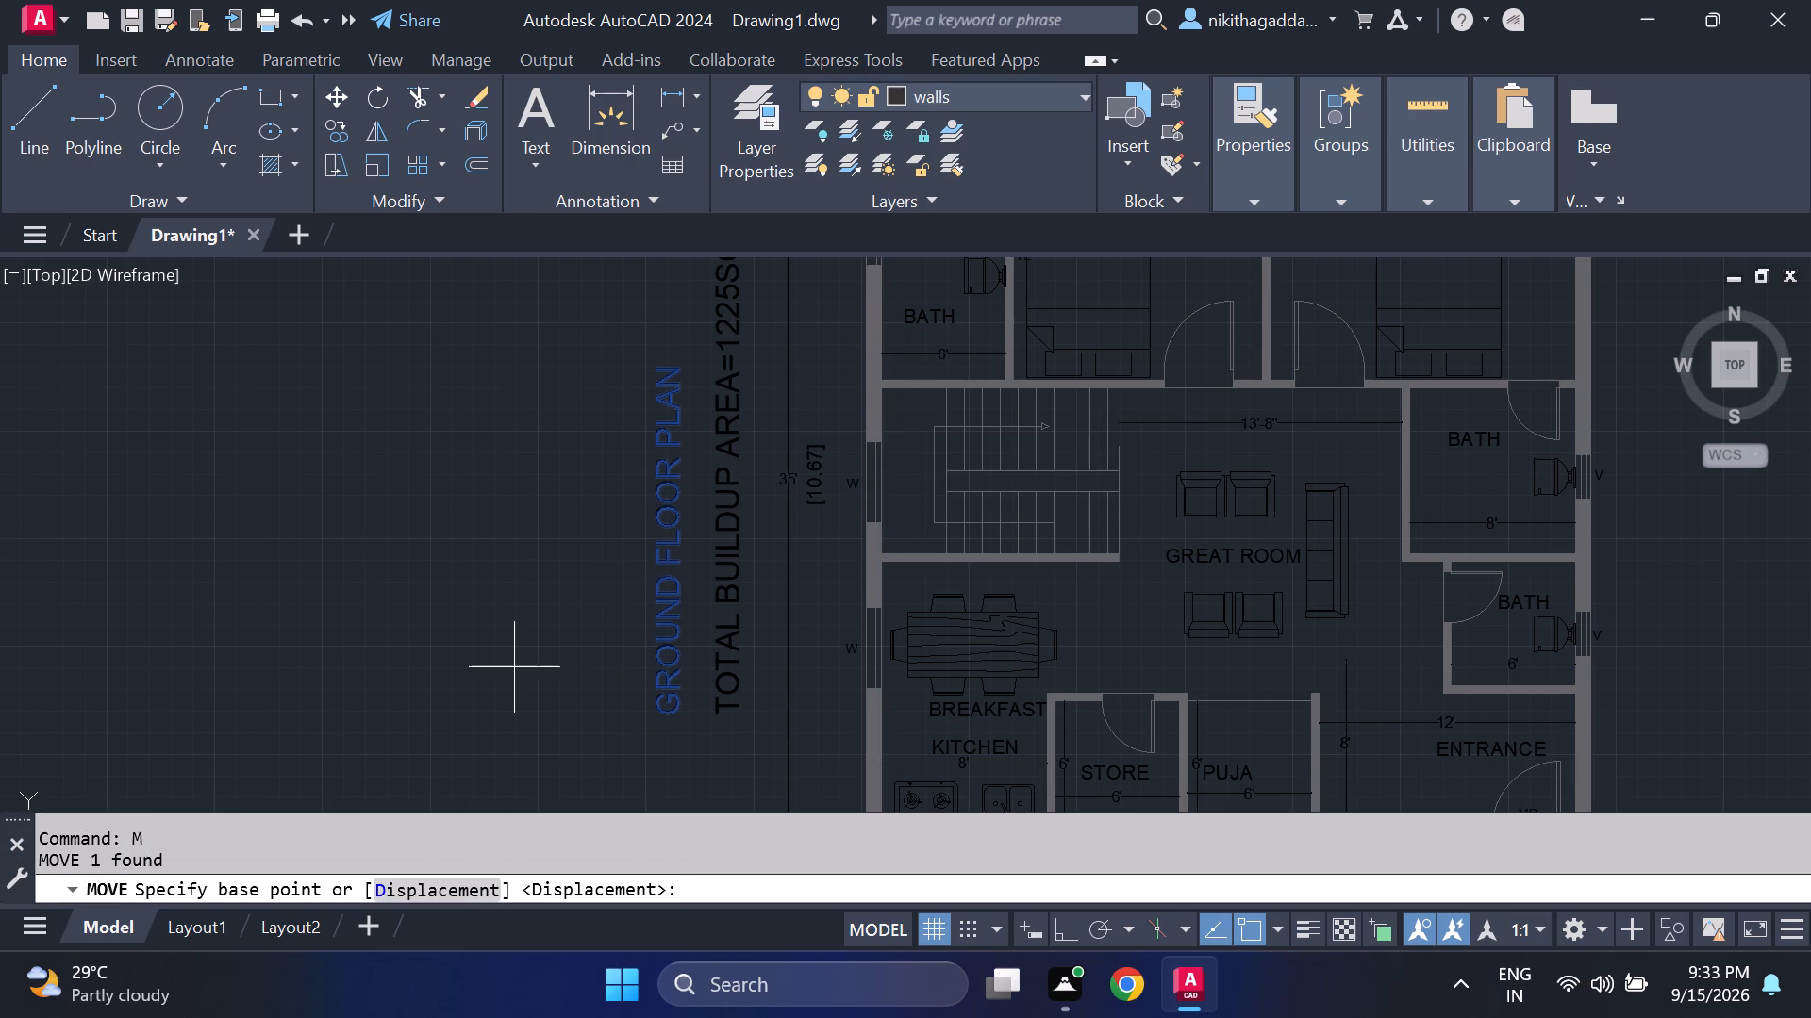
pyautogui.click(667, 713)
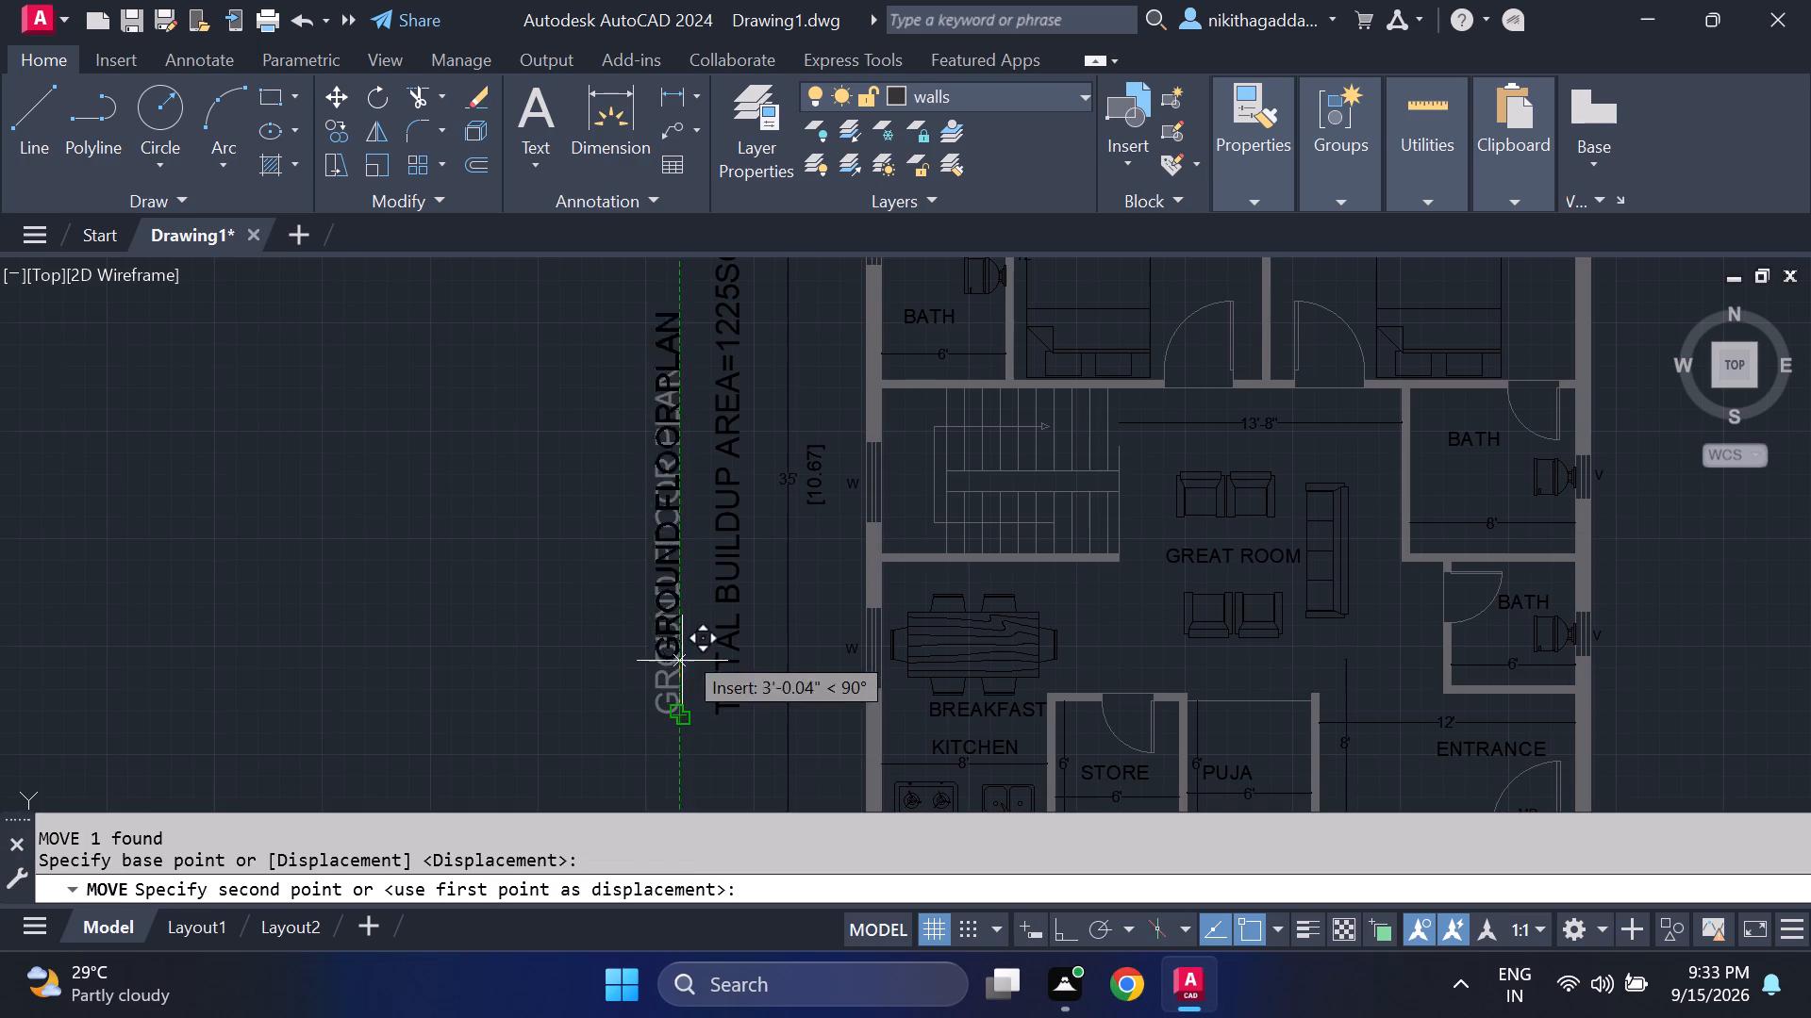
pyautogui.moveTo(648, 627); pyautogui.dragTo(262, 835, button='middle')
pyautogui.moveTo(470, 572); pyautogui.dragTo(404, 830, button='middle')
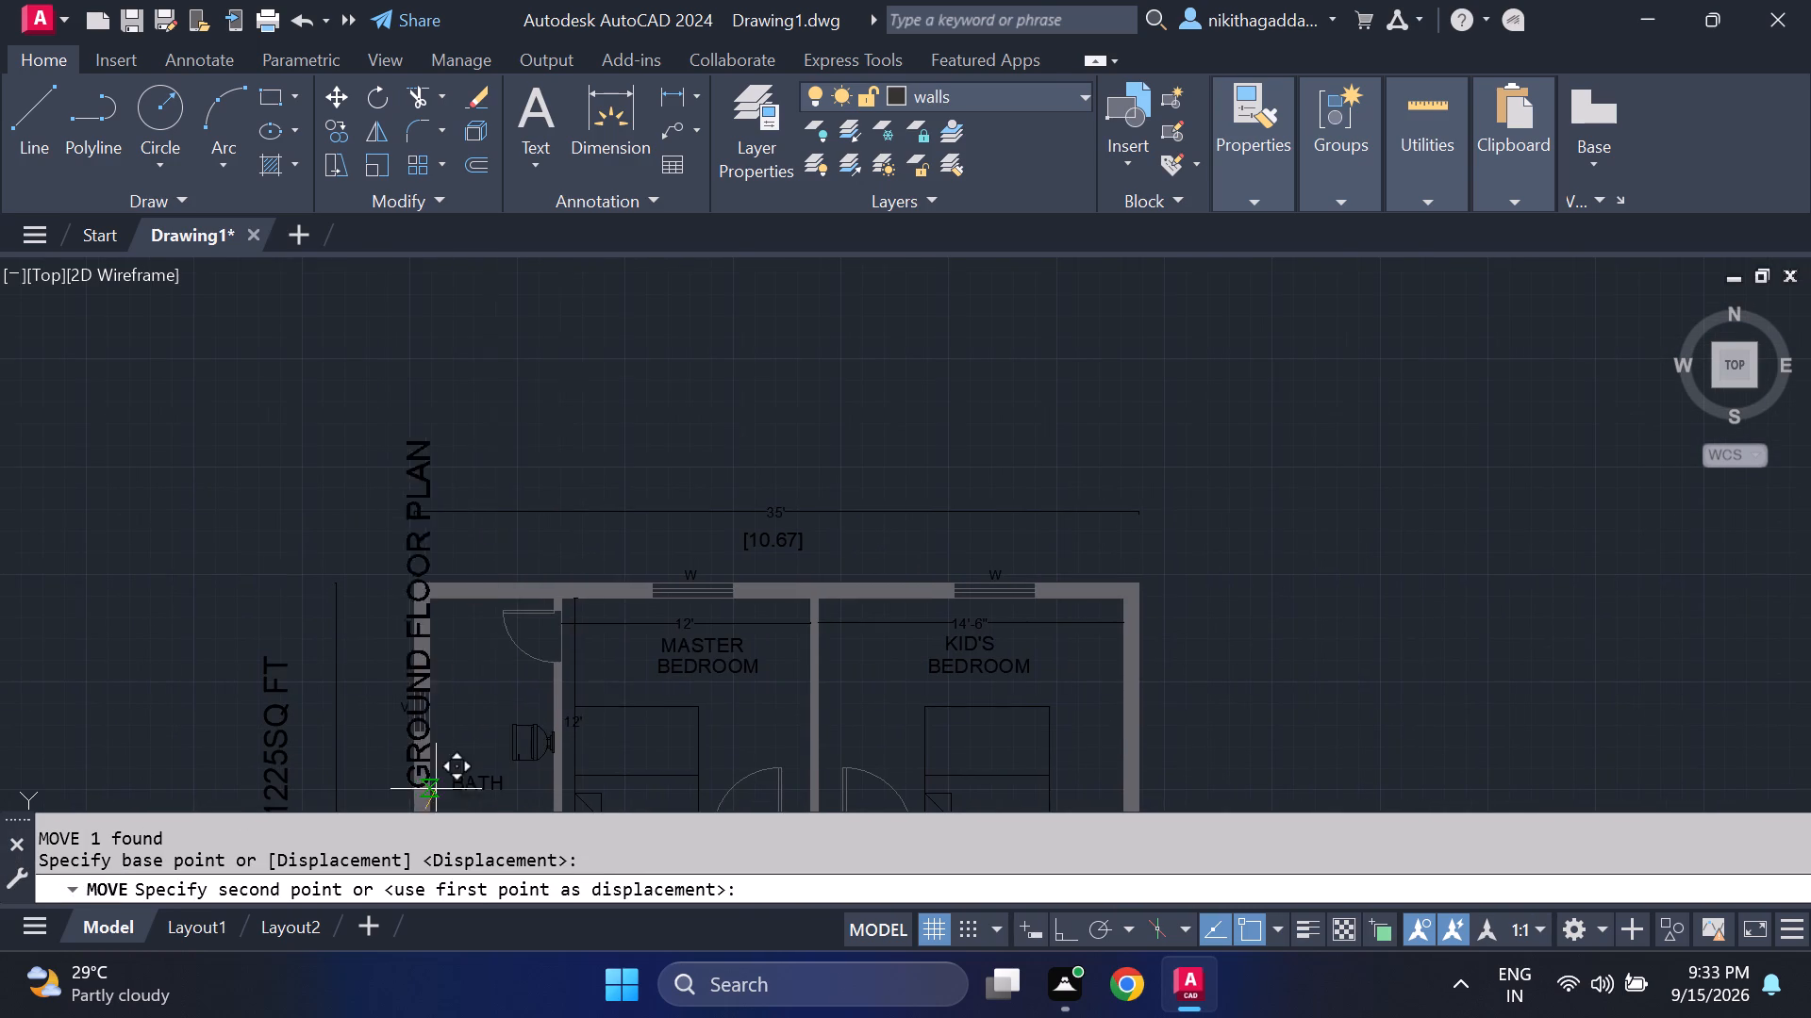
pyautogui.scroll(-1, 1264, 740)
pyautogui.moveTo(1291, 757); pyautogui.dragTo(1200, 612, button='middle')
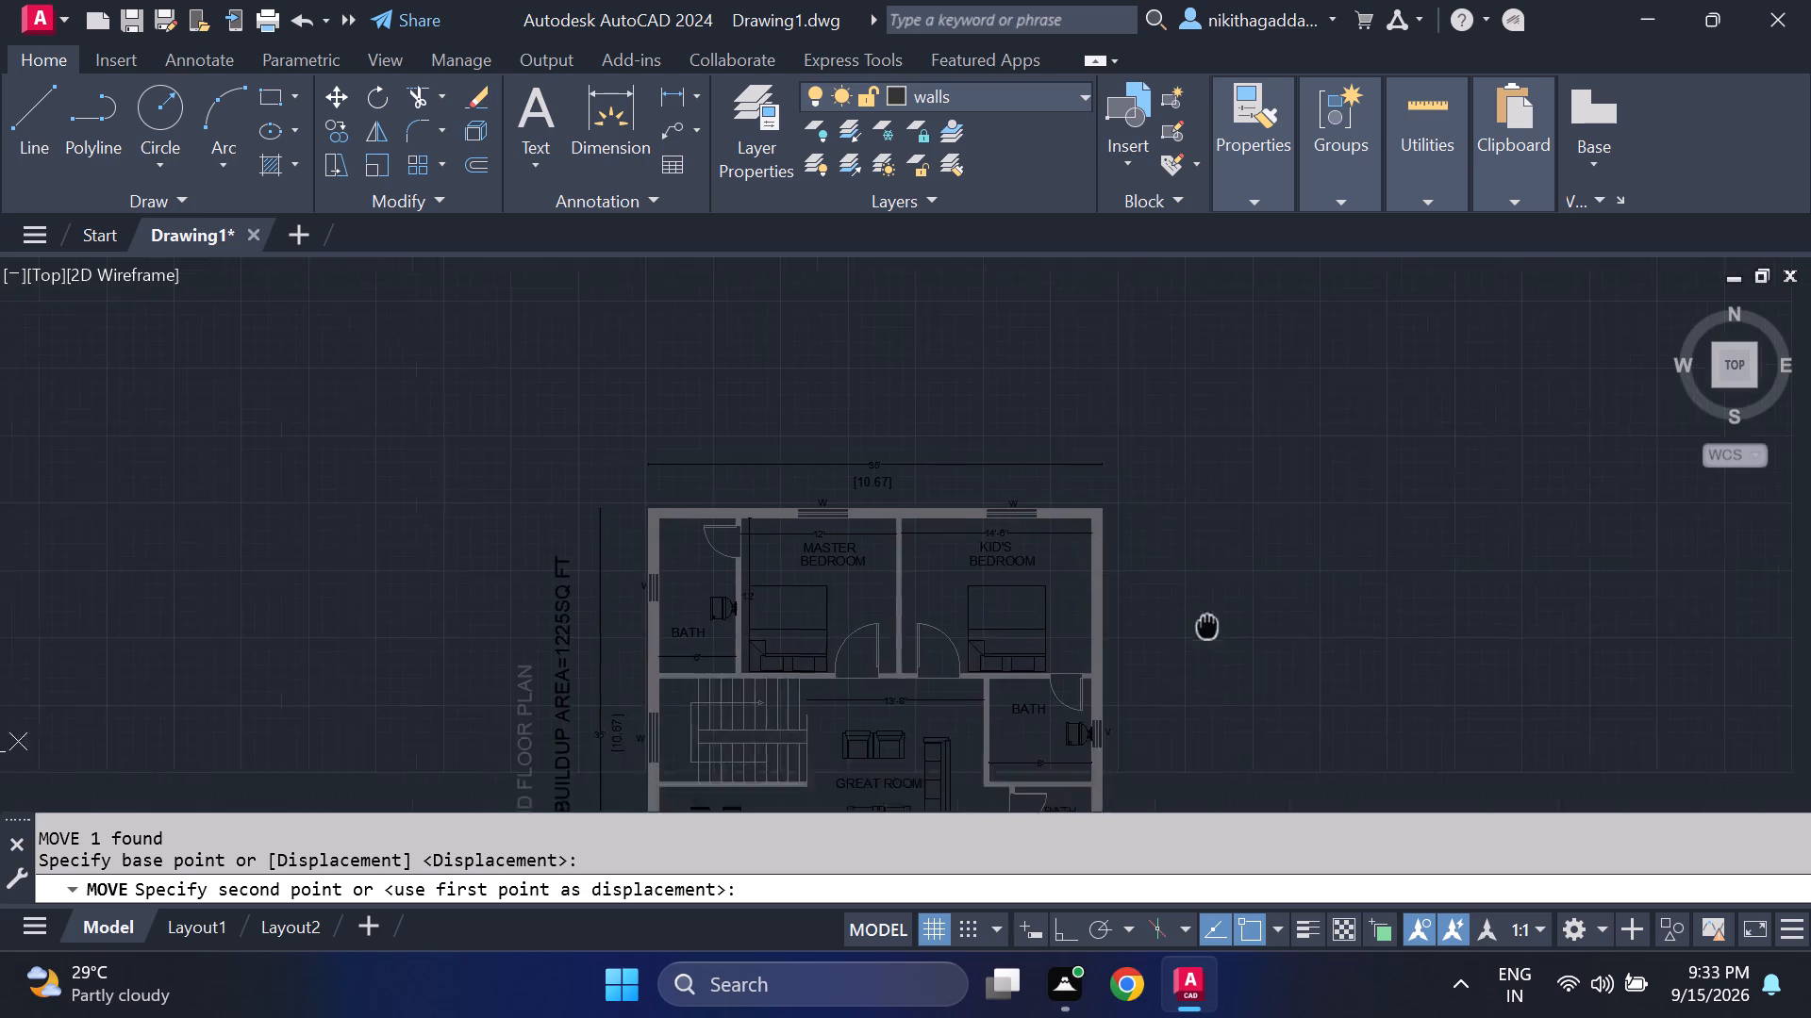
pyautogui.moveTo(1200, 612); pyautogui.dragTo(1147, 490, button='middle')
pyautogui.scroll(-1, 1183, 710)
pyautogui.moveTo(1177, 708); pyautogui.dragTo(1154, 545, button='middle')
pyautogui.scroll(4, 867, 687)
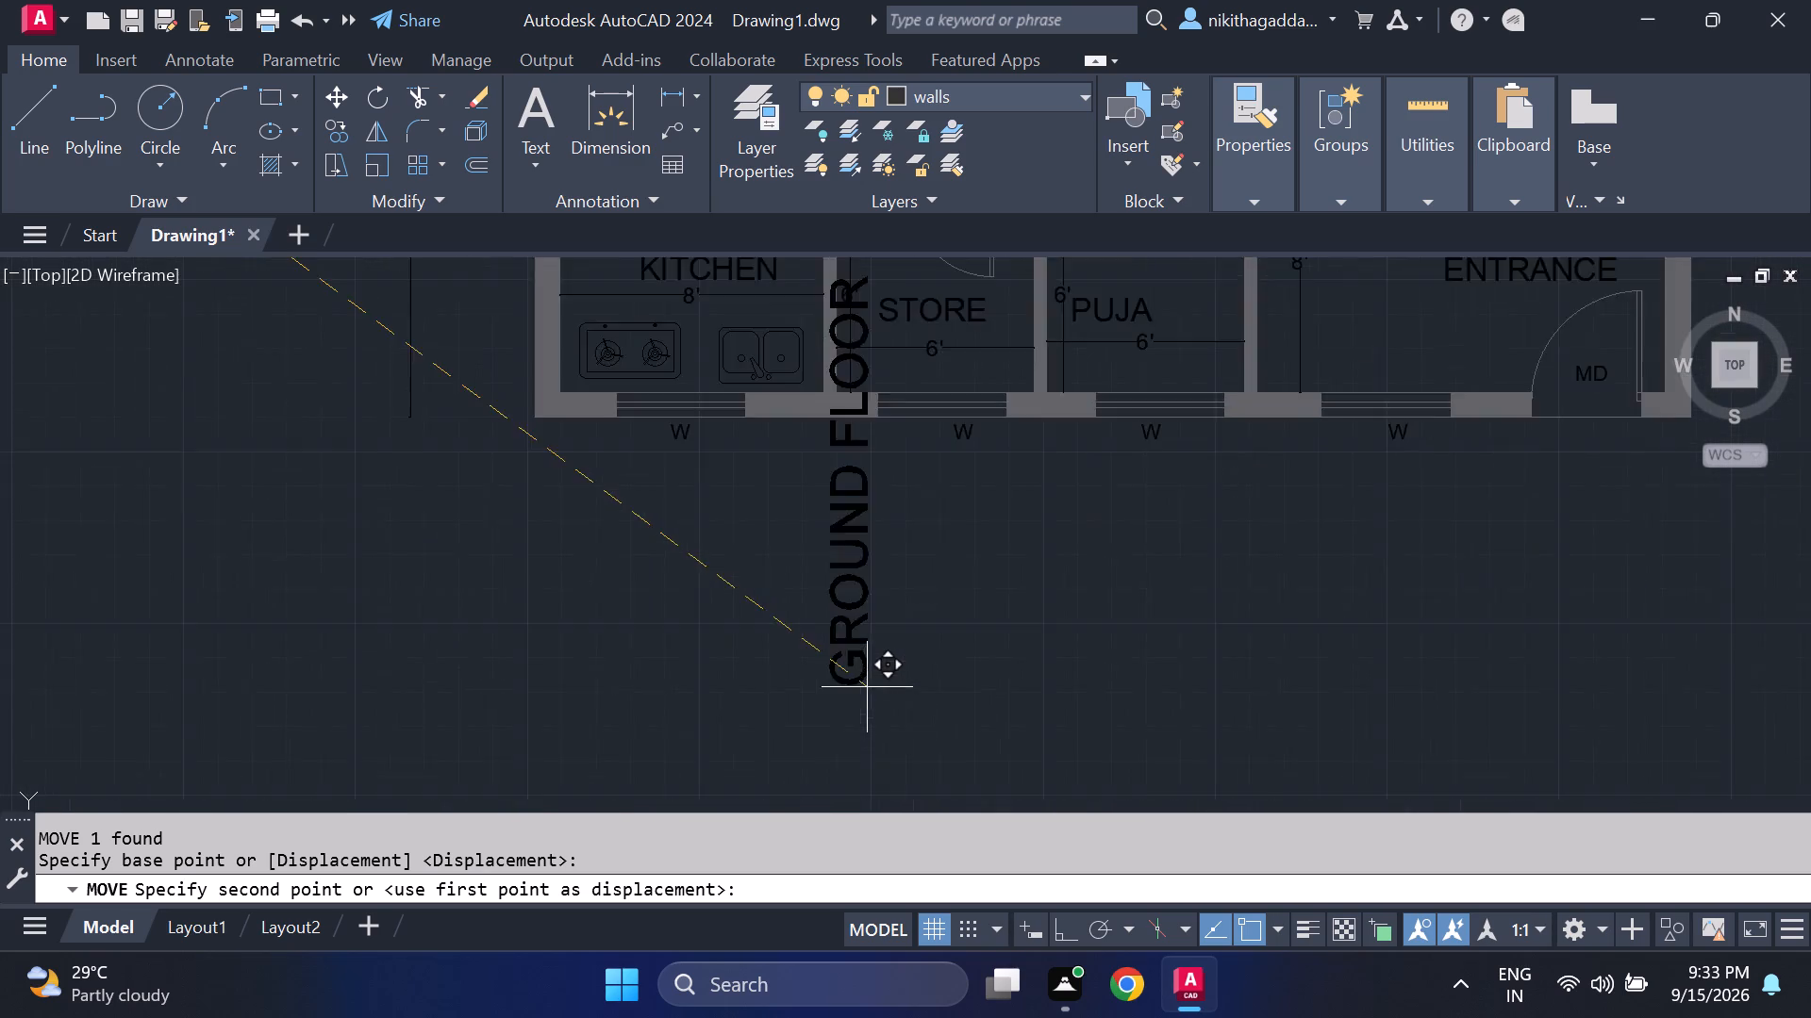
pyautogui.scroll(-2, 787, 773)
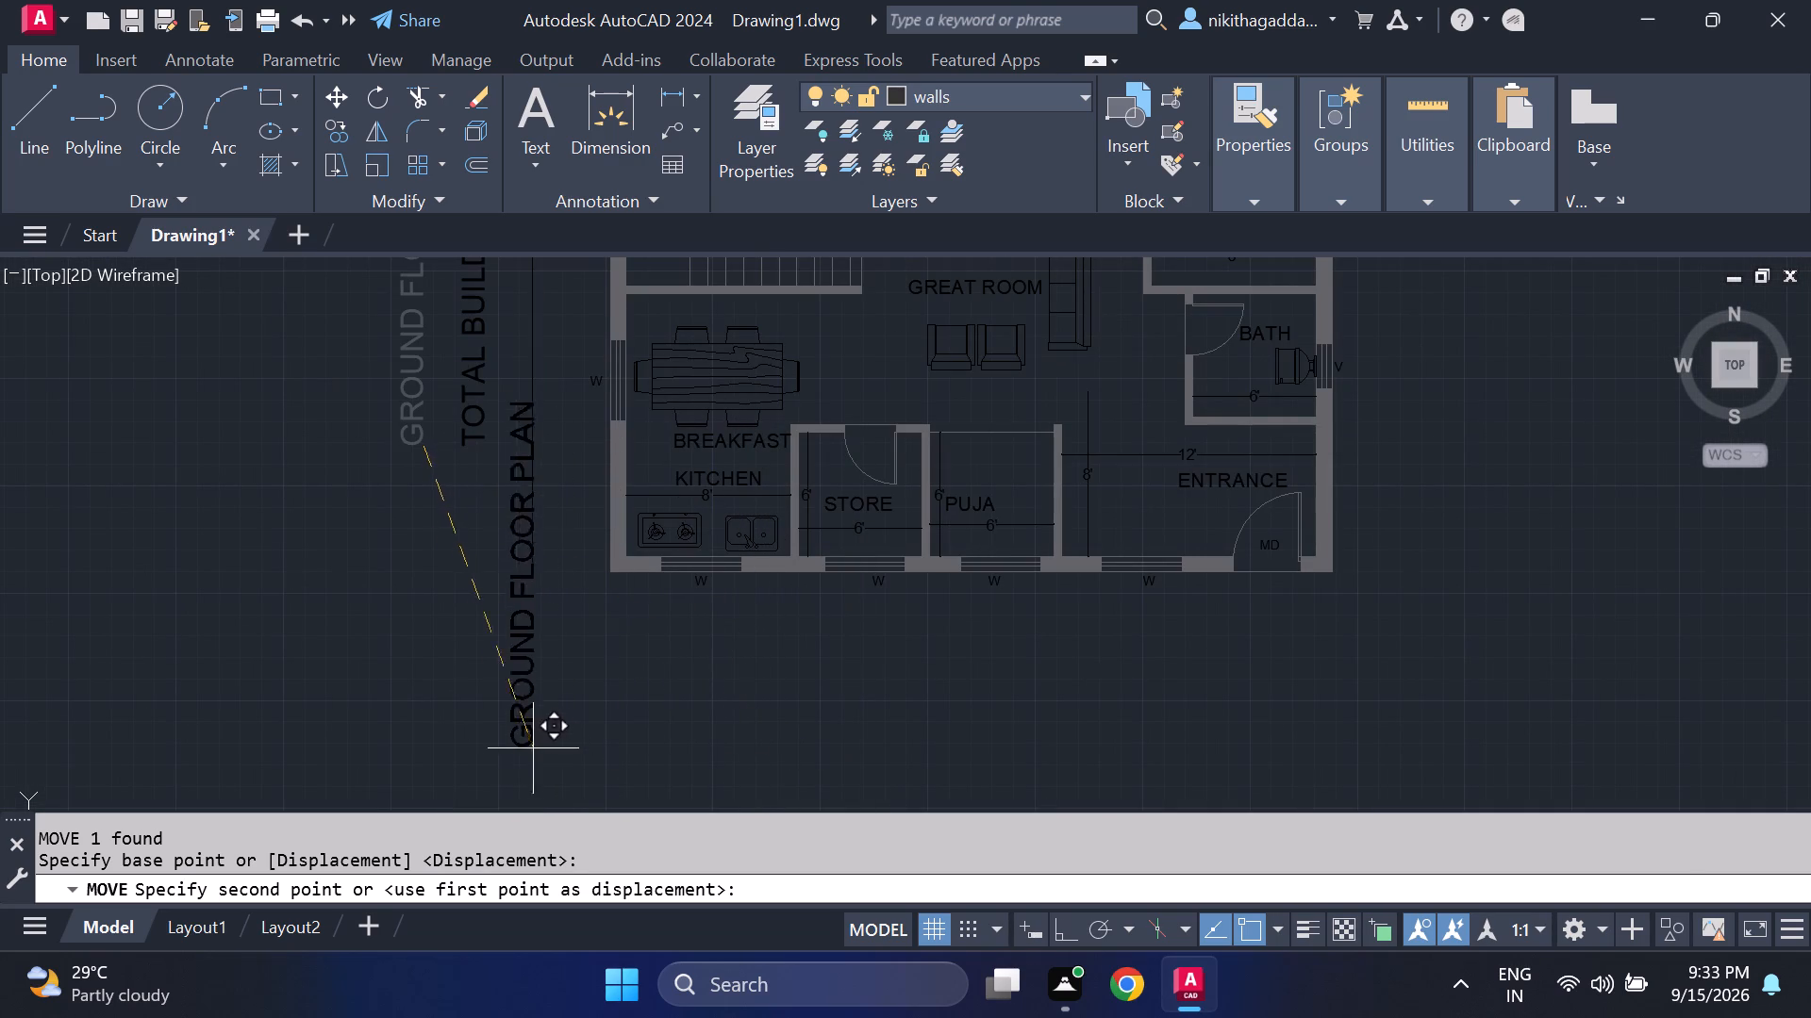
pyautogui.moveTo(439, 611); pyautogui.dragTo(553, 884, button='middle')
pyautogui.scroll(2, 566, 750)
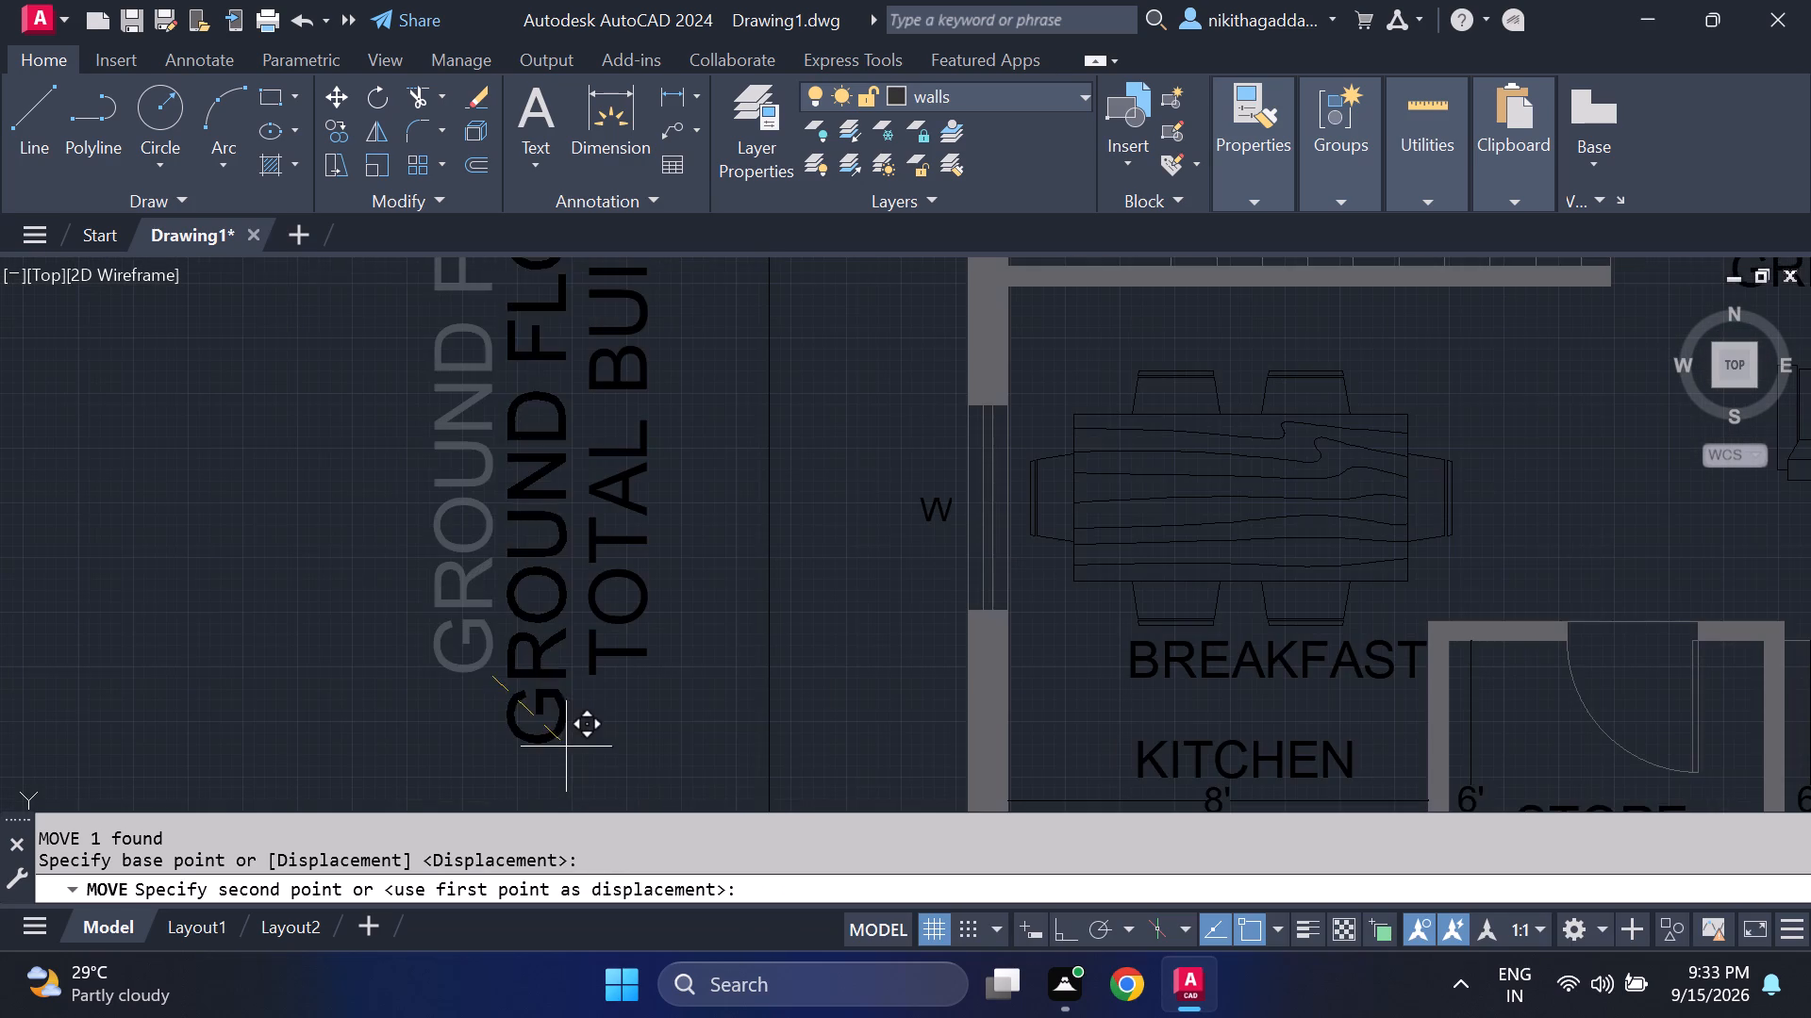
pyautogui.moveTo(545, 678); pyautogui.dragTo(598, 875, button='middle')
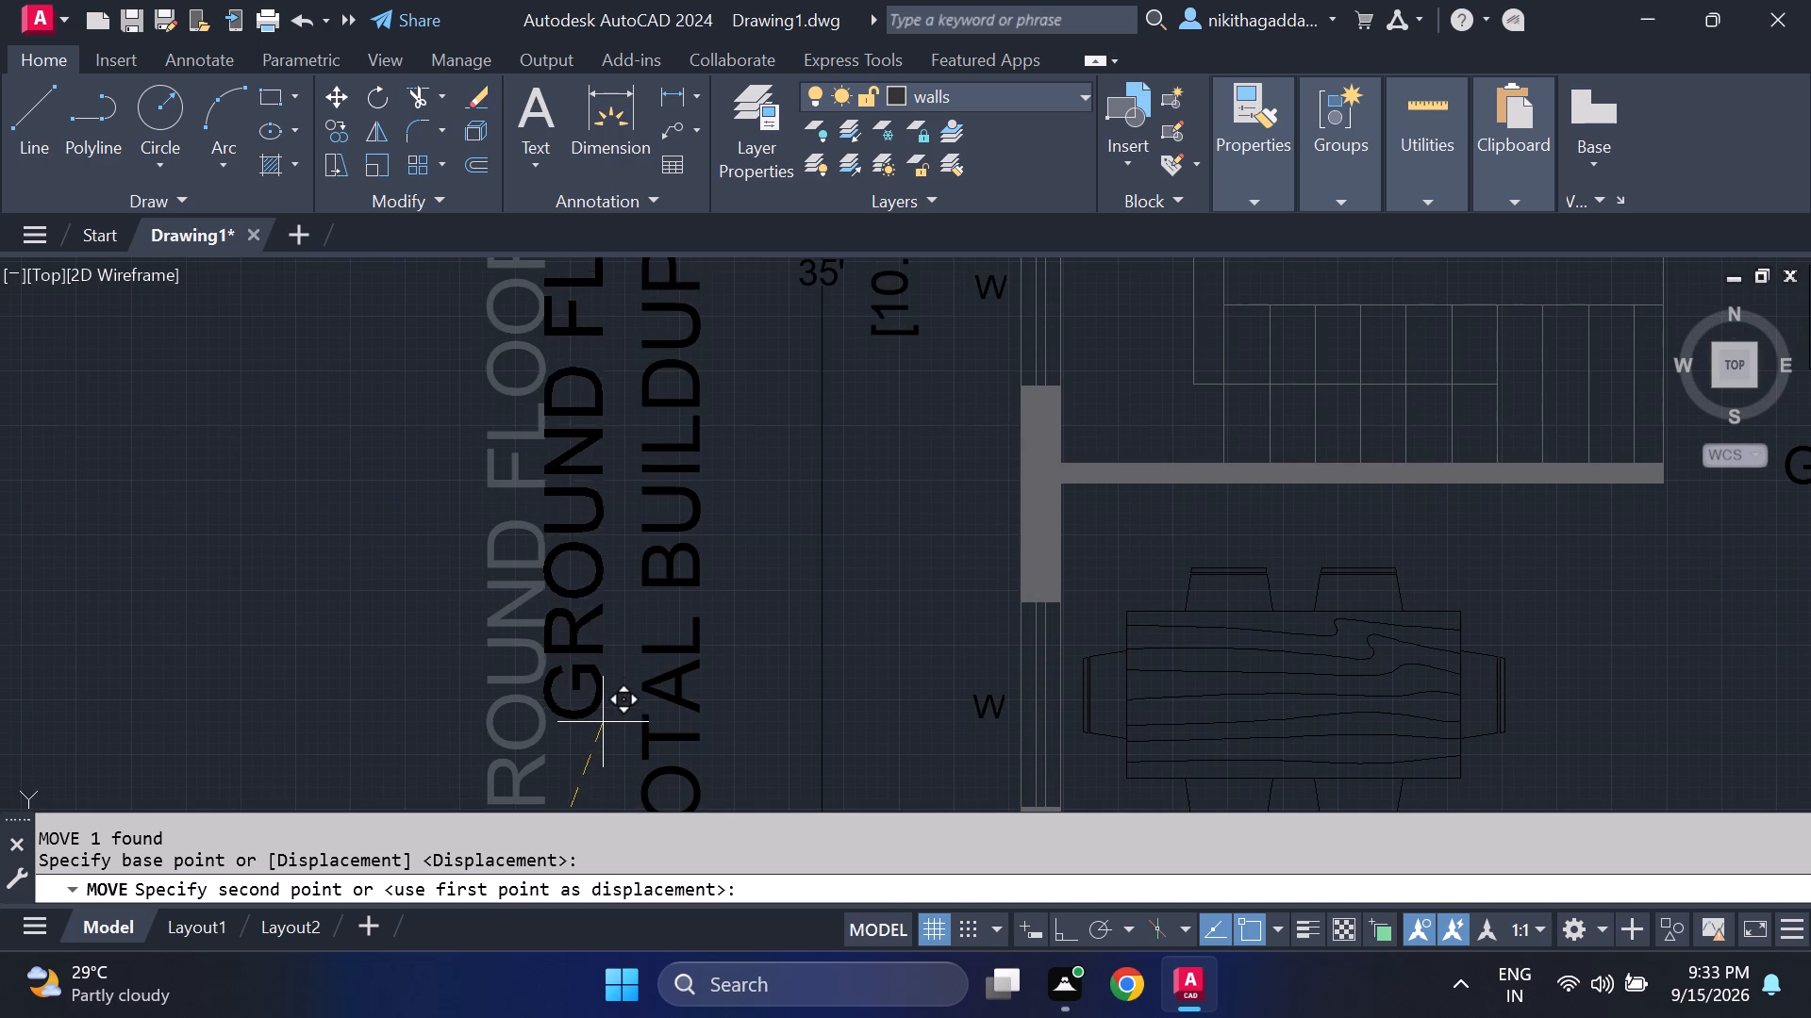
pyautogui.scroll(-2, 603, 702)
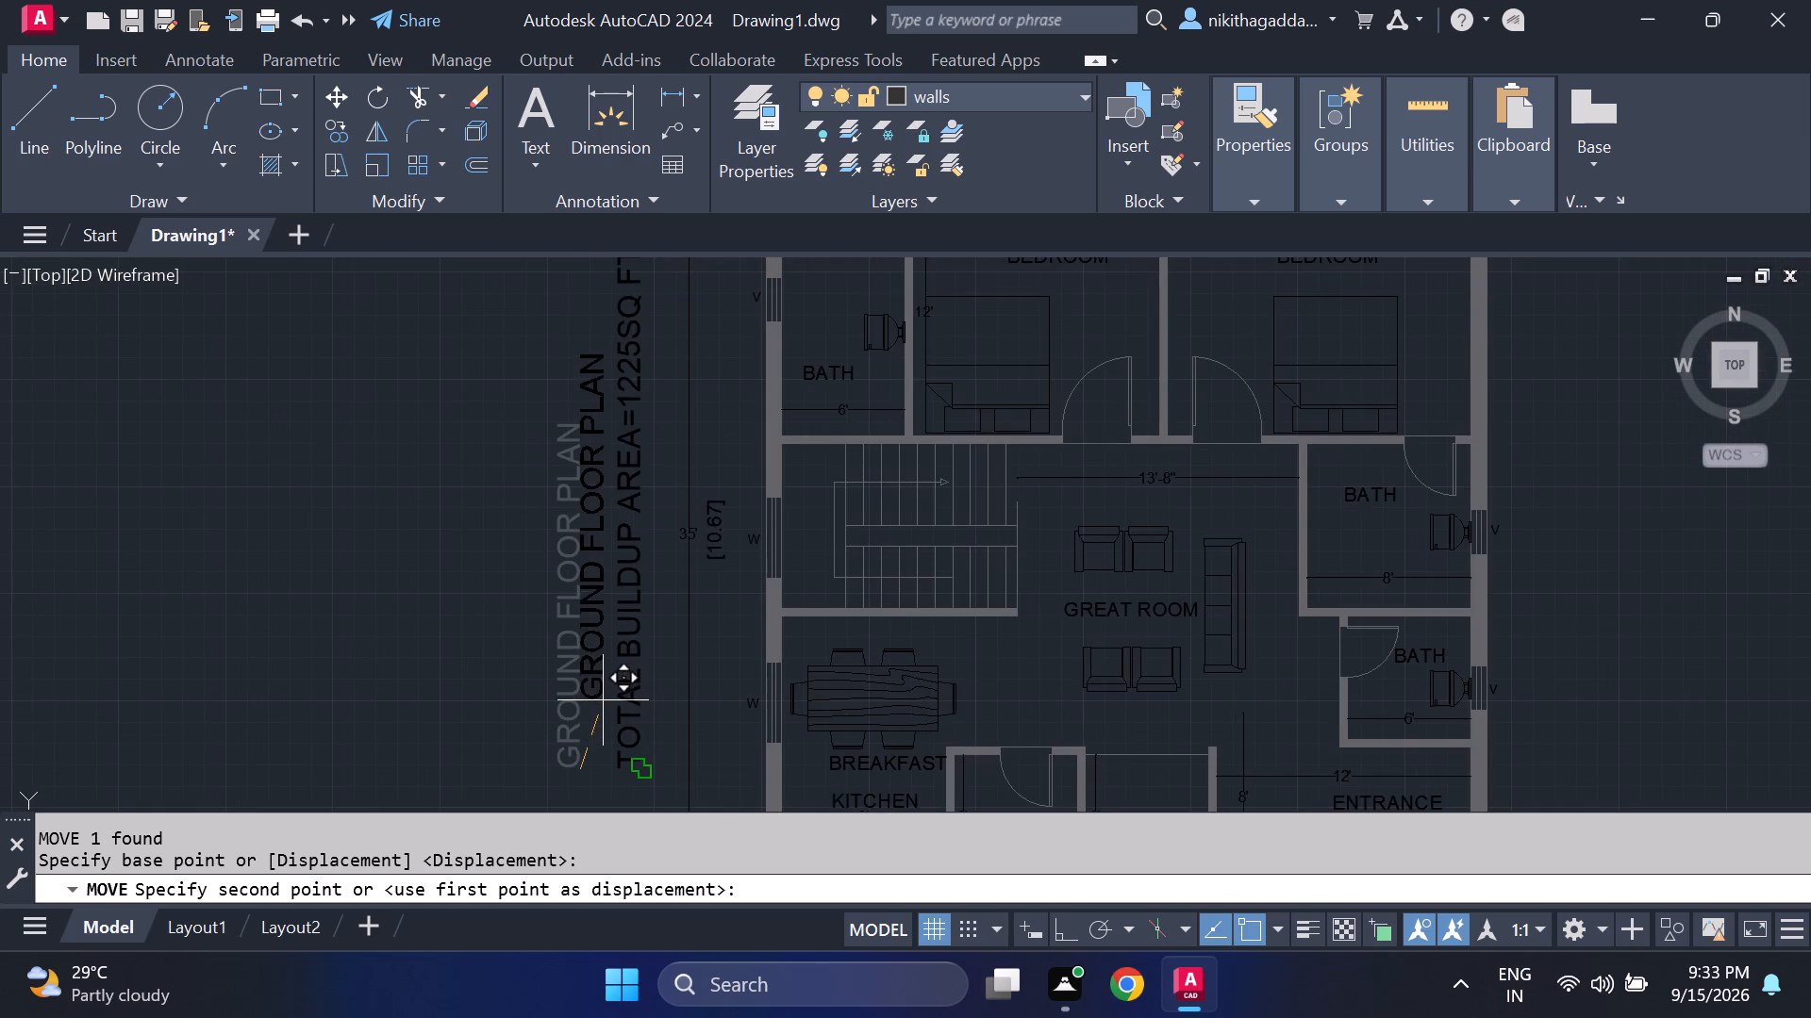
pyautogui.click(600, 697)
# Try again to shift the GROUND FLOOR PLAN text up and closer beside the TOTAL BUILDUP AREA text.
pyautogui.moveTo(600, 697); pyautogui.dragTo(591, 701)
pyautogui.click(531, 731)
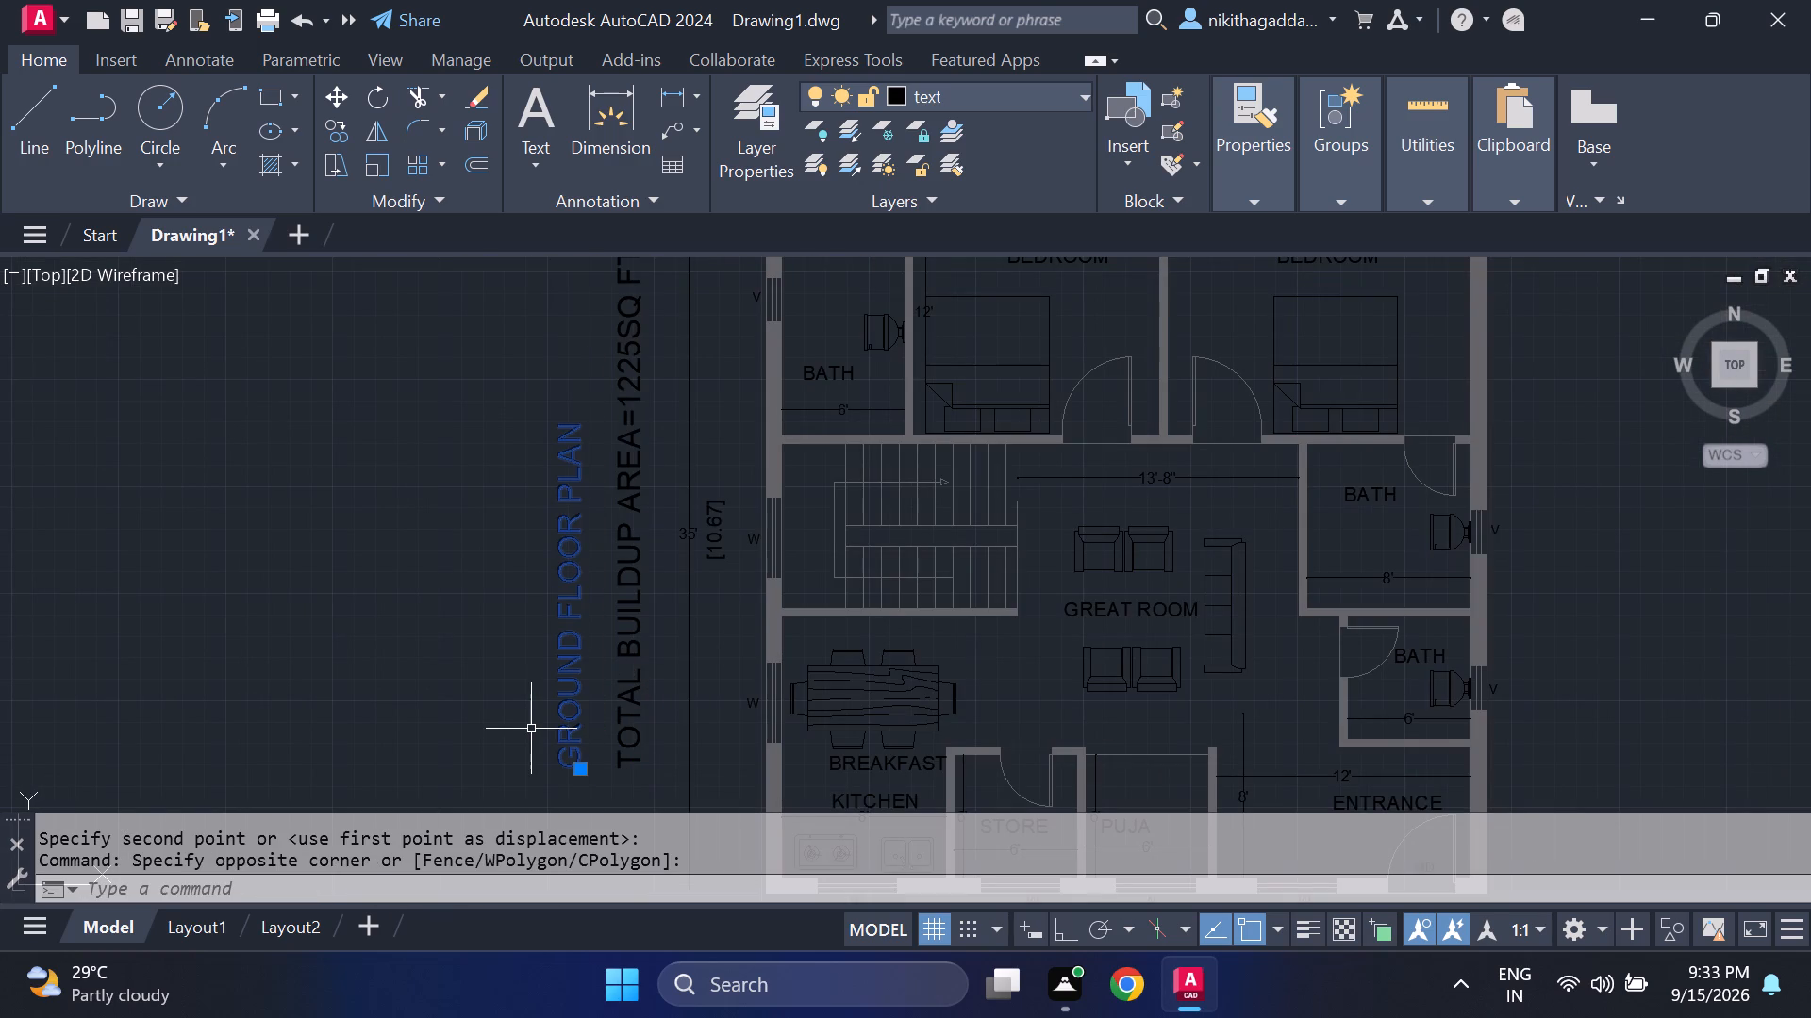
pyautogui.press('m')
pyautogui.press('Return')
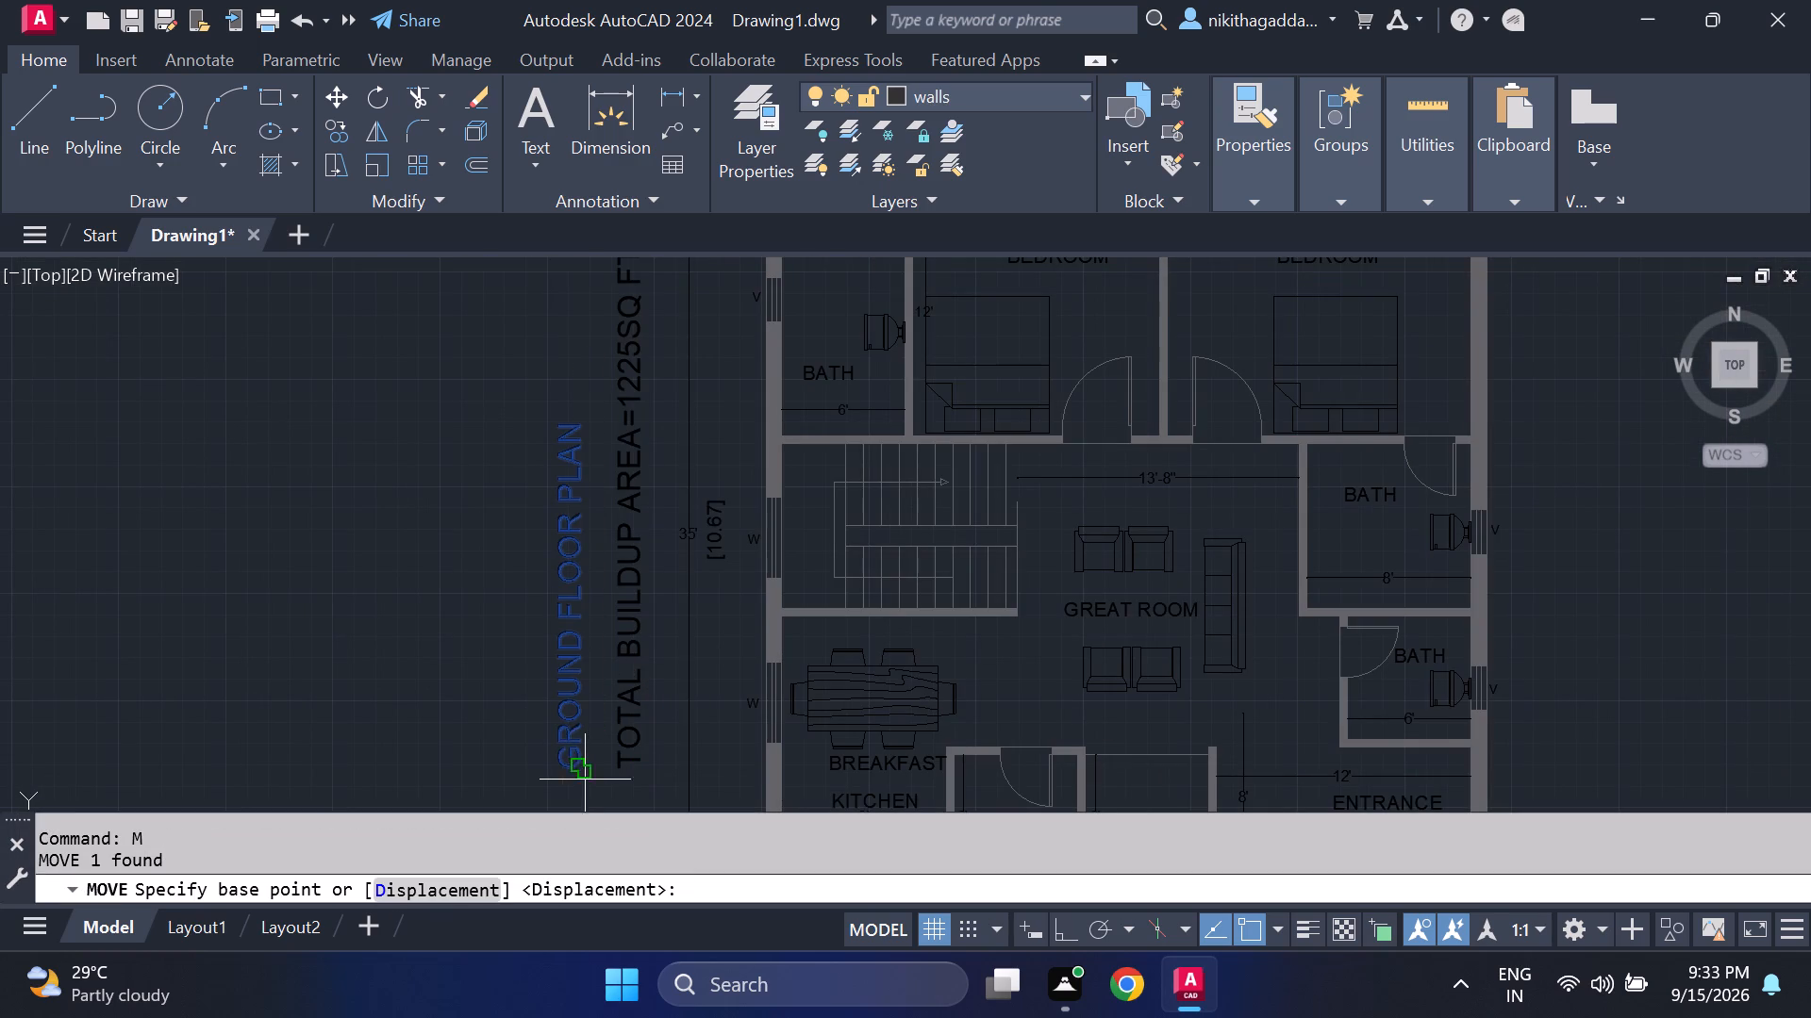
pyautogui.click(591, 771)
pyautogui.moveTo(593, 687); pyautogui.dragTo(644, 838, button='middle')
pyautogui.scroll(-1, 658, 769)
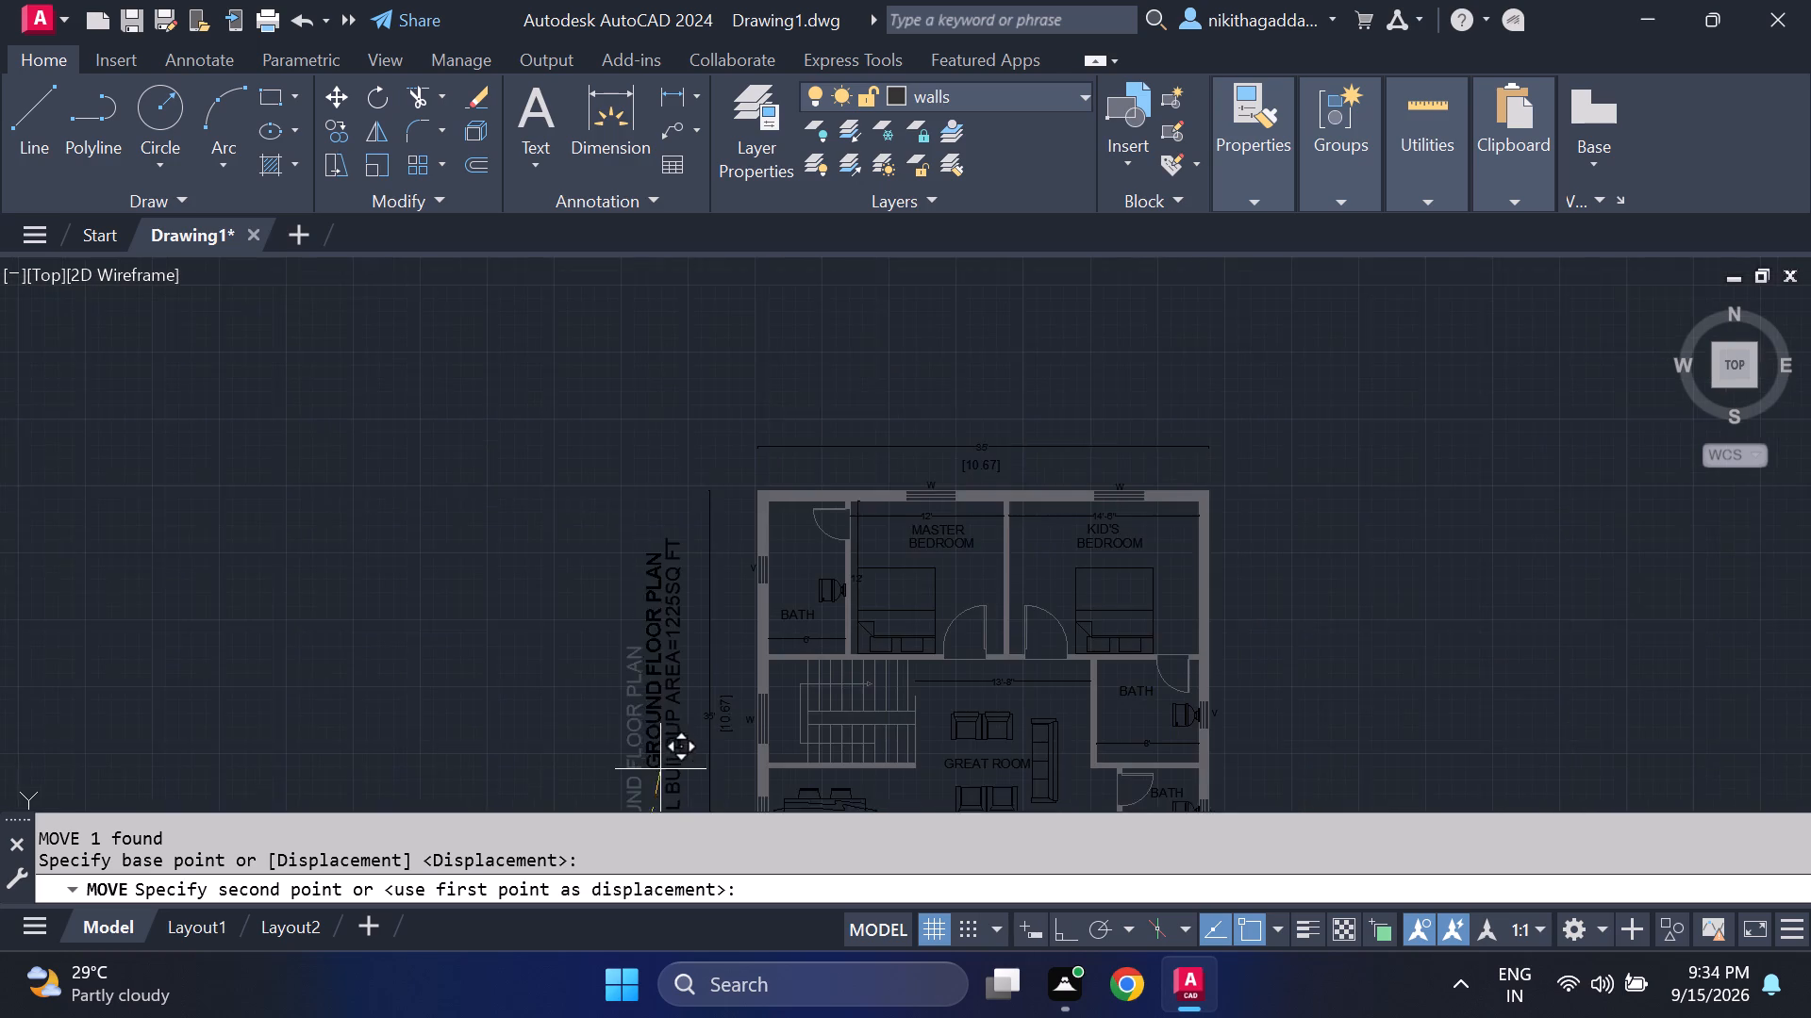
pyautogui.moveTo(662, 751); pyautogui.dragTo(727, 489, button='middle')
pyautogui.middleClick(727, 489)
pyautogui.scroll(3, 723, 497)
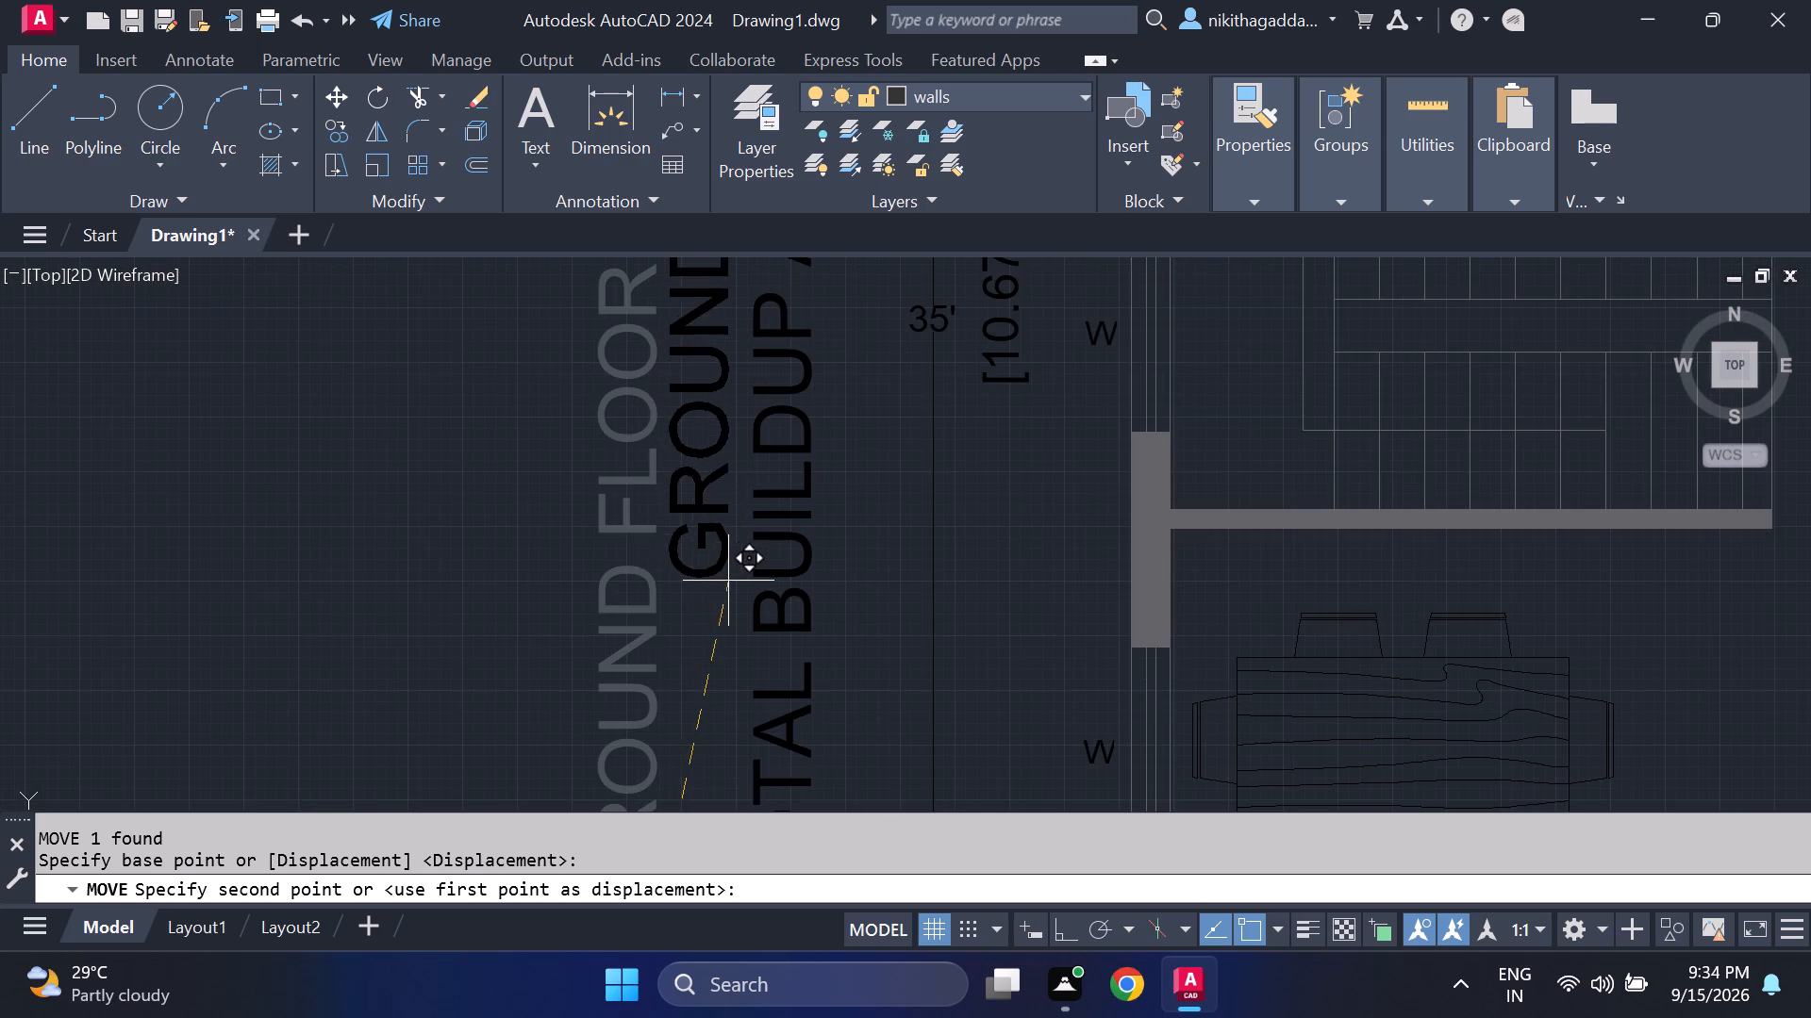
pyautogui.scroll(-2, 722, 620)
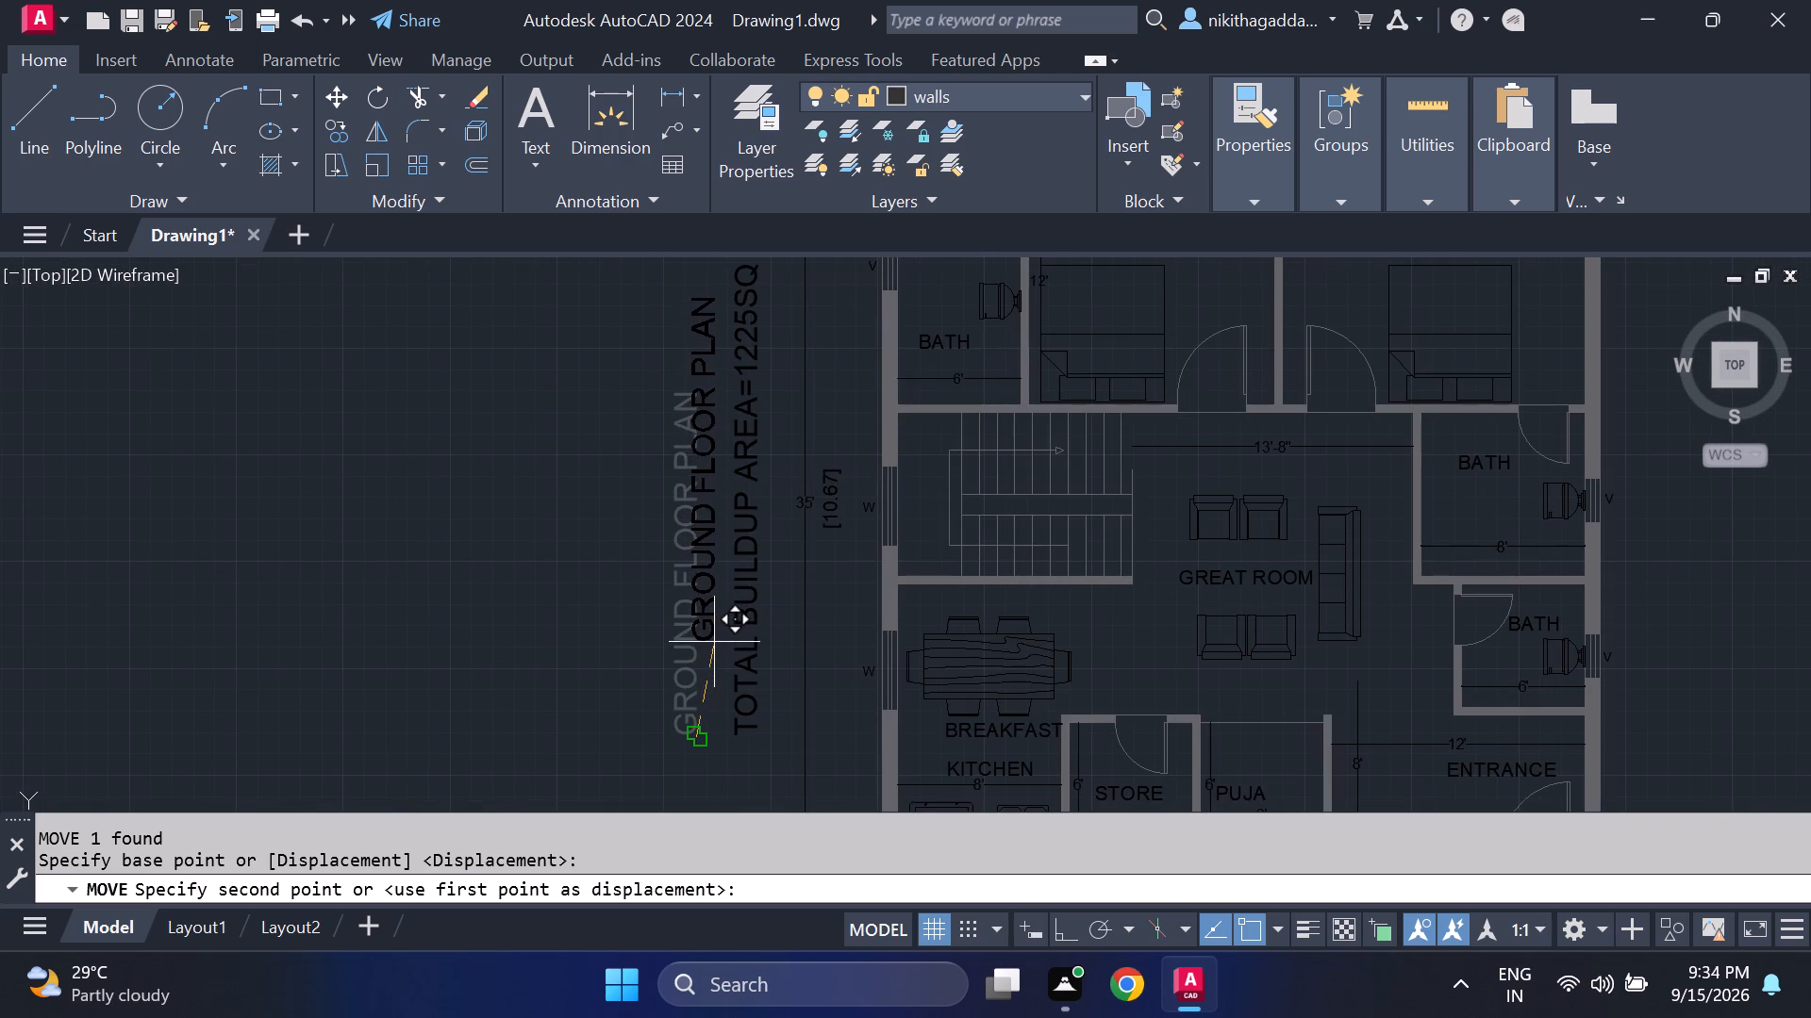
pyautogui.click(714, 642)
# Move the vertical GROUND FLOOR PLAN text to the free space below the plan, under the PUJA room.
pyautogui.moveTo(714, 642); pyautogui.dragTo(692, 659)
pyautogui.click(641, 696)
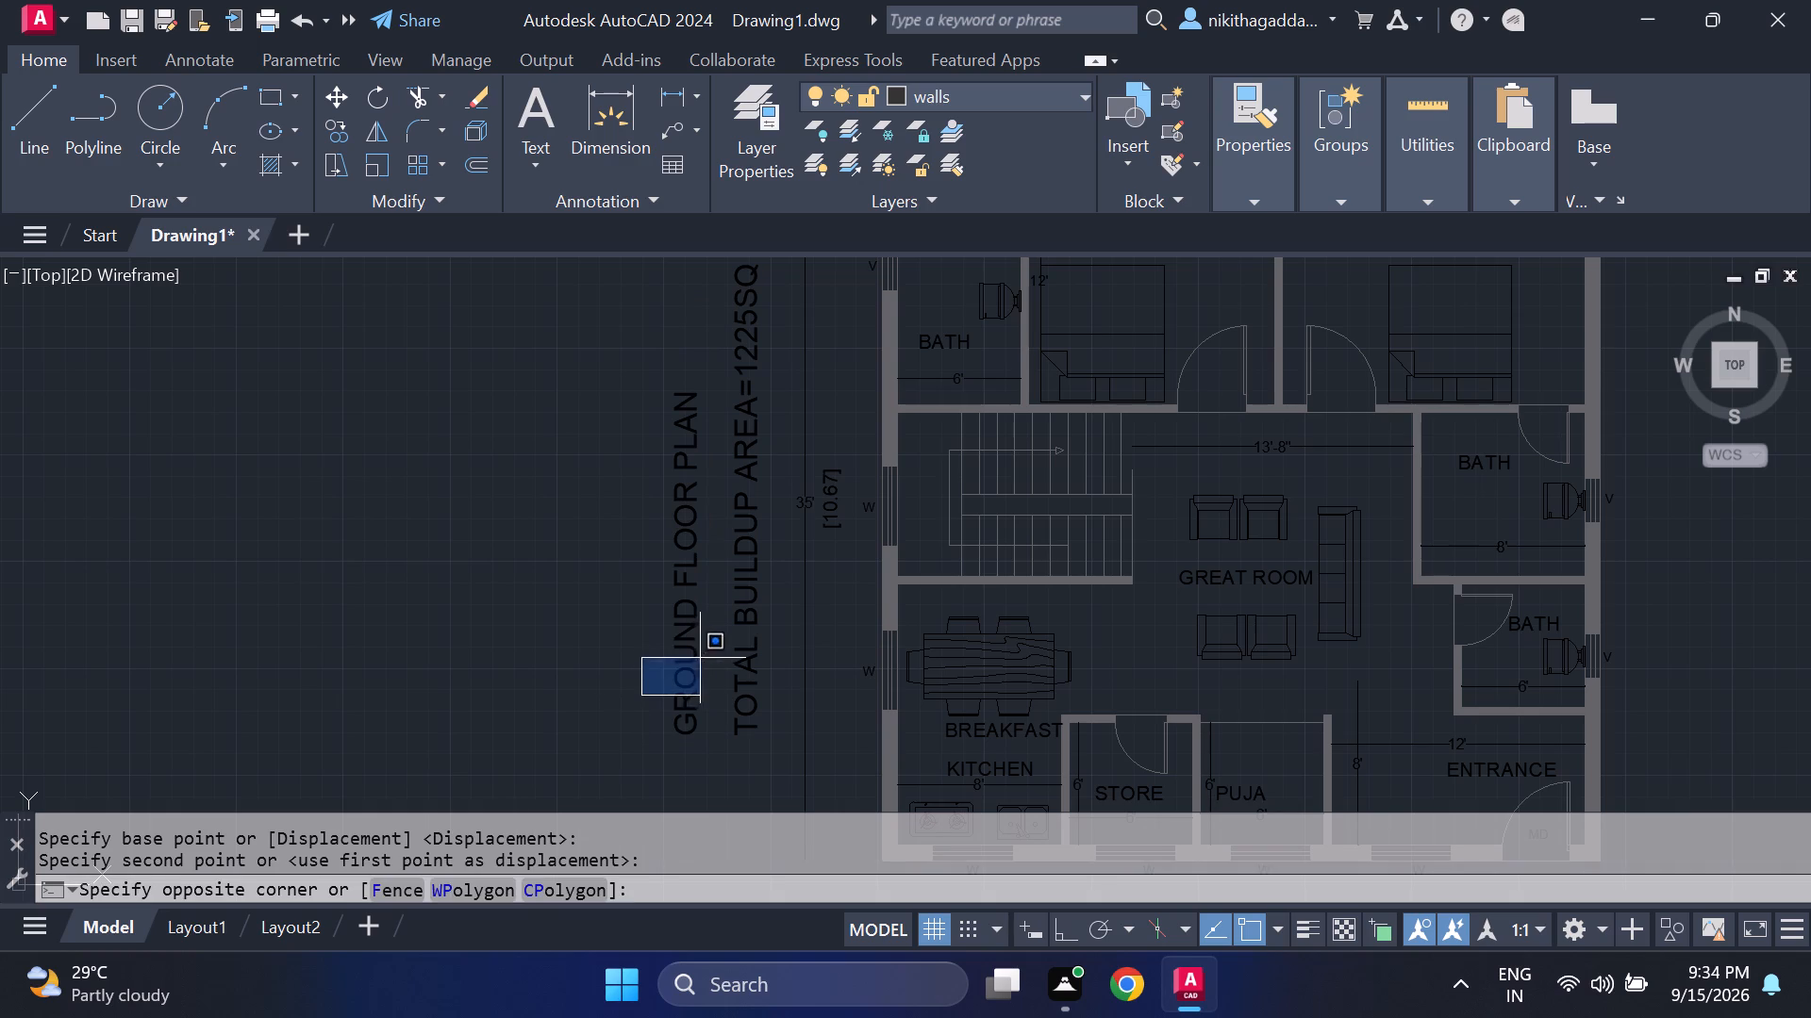
pyautogui.click(702, 657)
pyautogui.moveTo(702, 657); pyautogui.dragTo(689, 662)
pyautogui.click(710, 643)
pyautogui.click(617, 697)
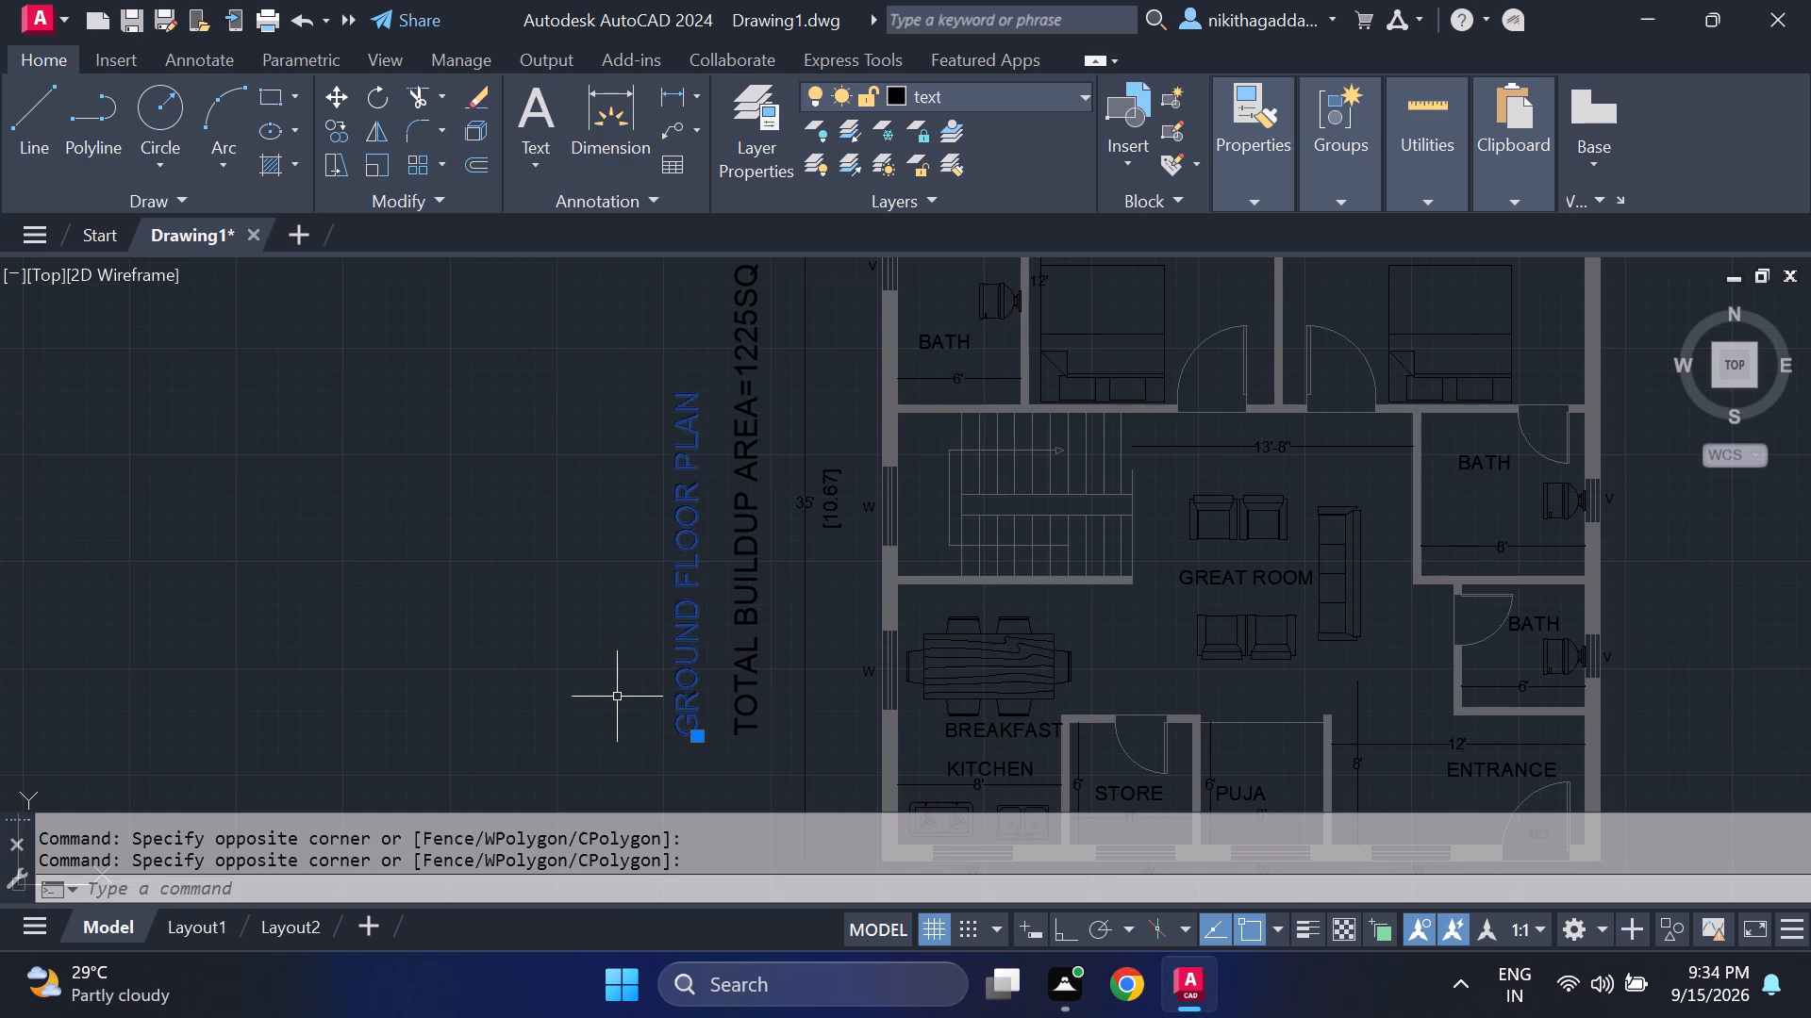
pyautogui.press('c')
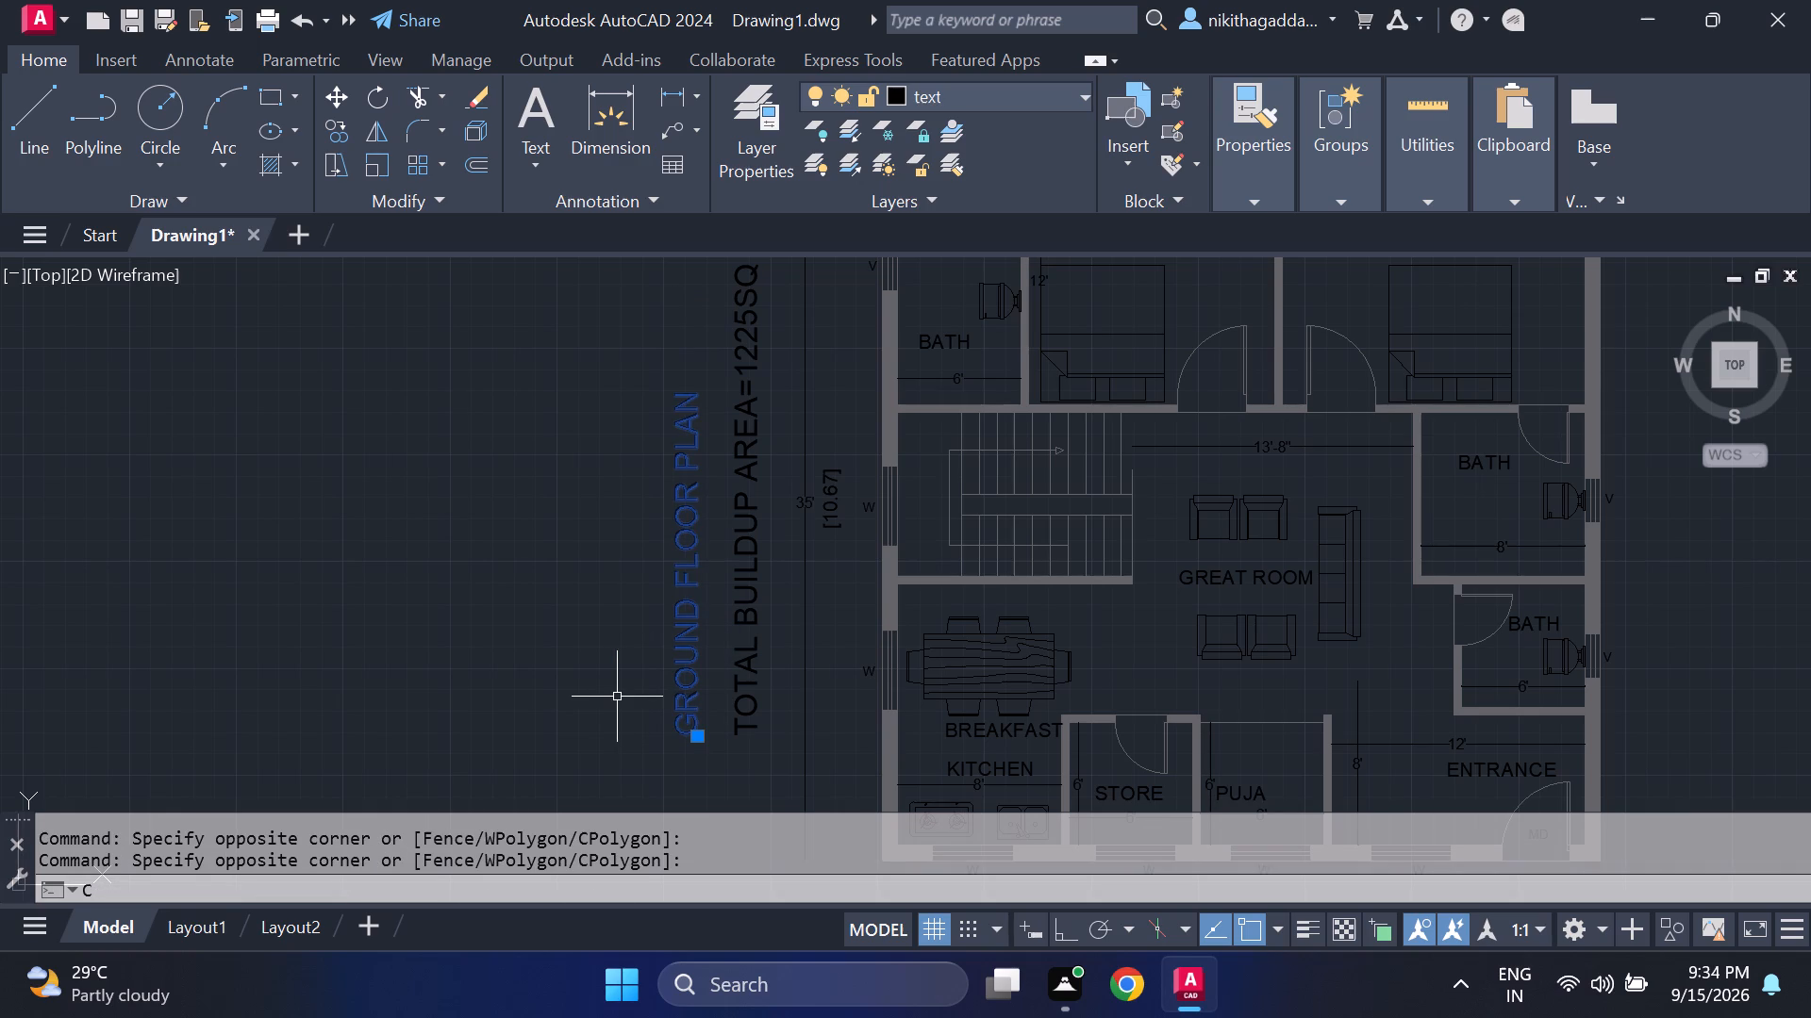
pyautogui.press('BackSpace')
pyautogui.press('m')
pyautogui.press('Return')
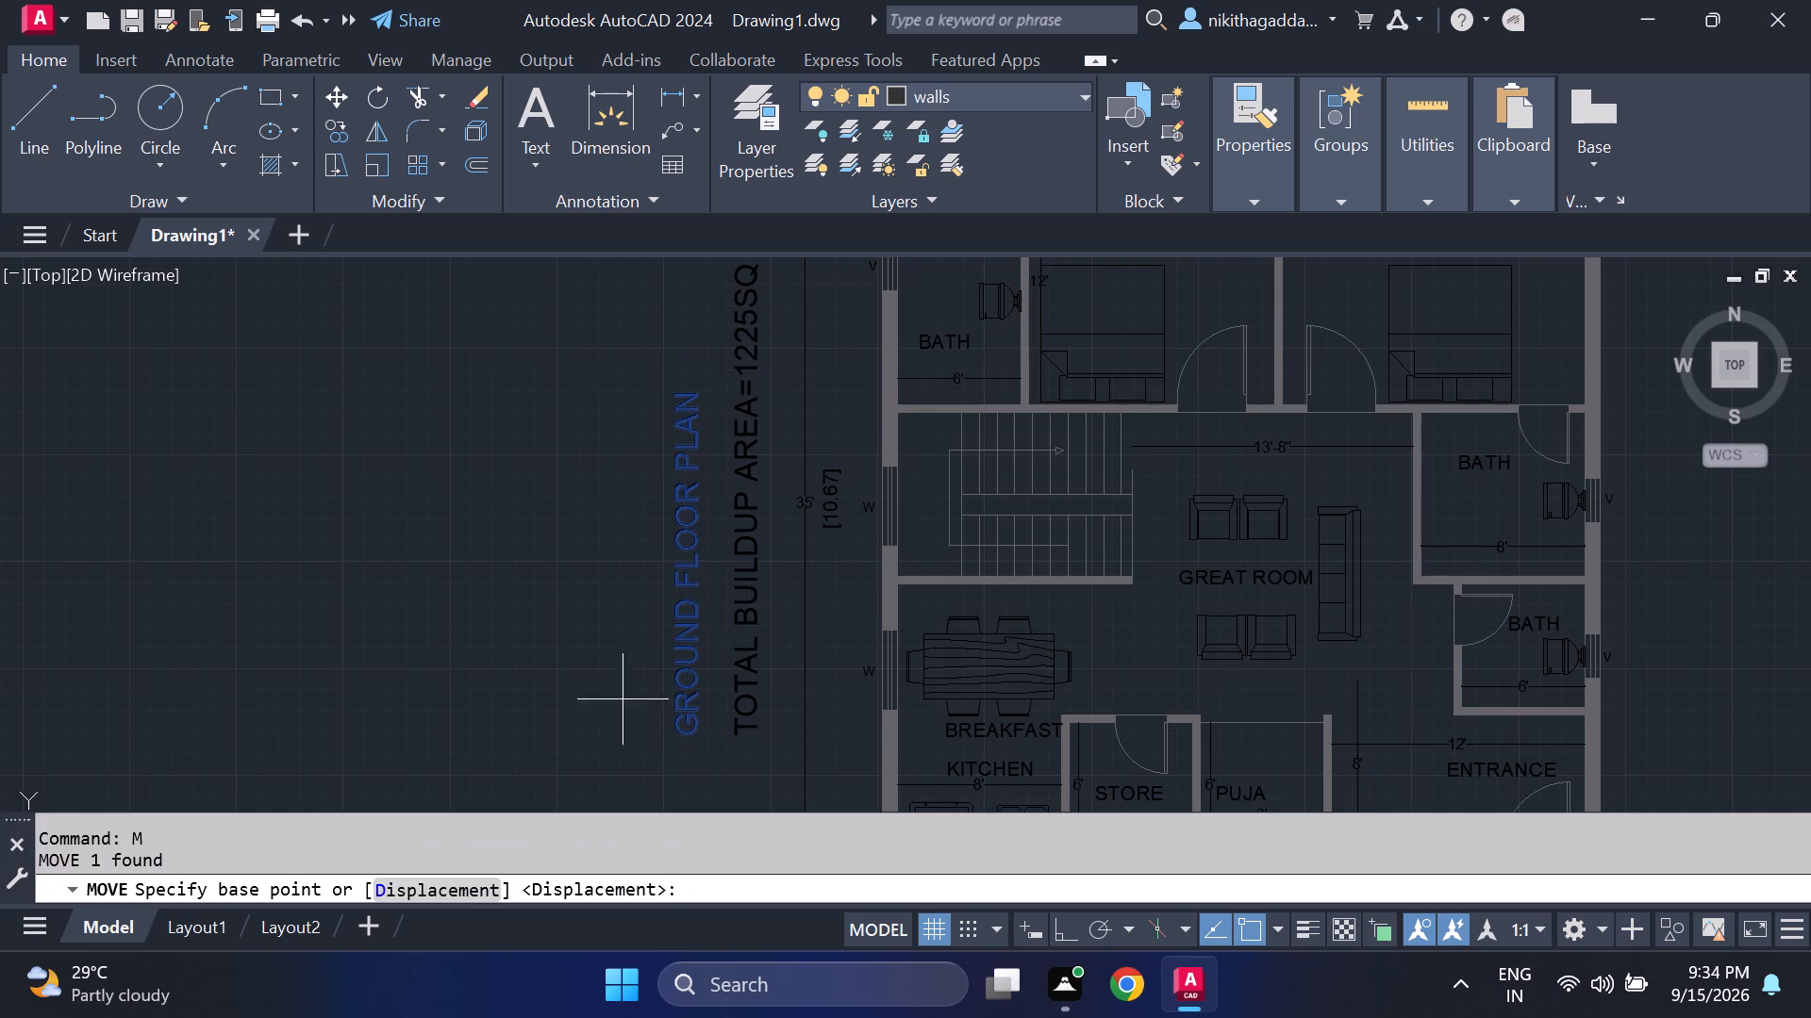
pyautogui.click(696, 741)
pyautogui.scroll(-2, 544, 741)
pyautogui.moveTo(521, 732); pyautogui.dragTo(459, 568, button='middle')
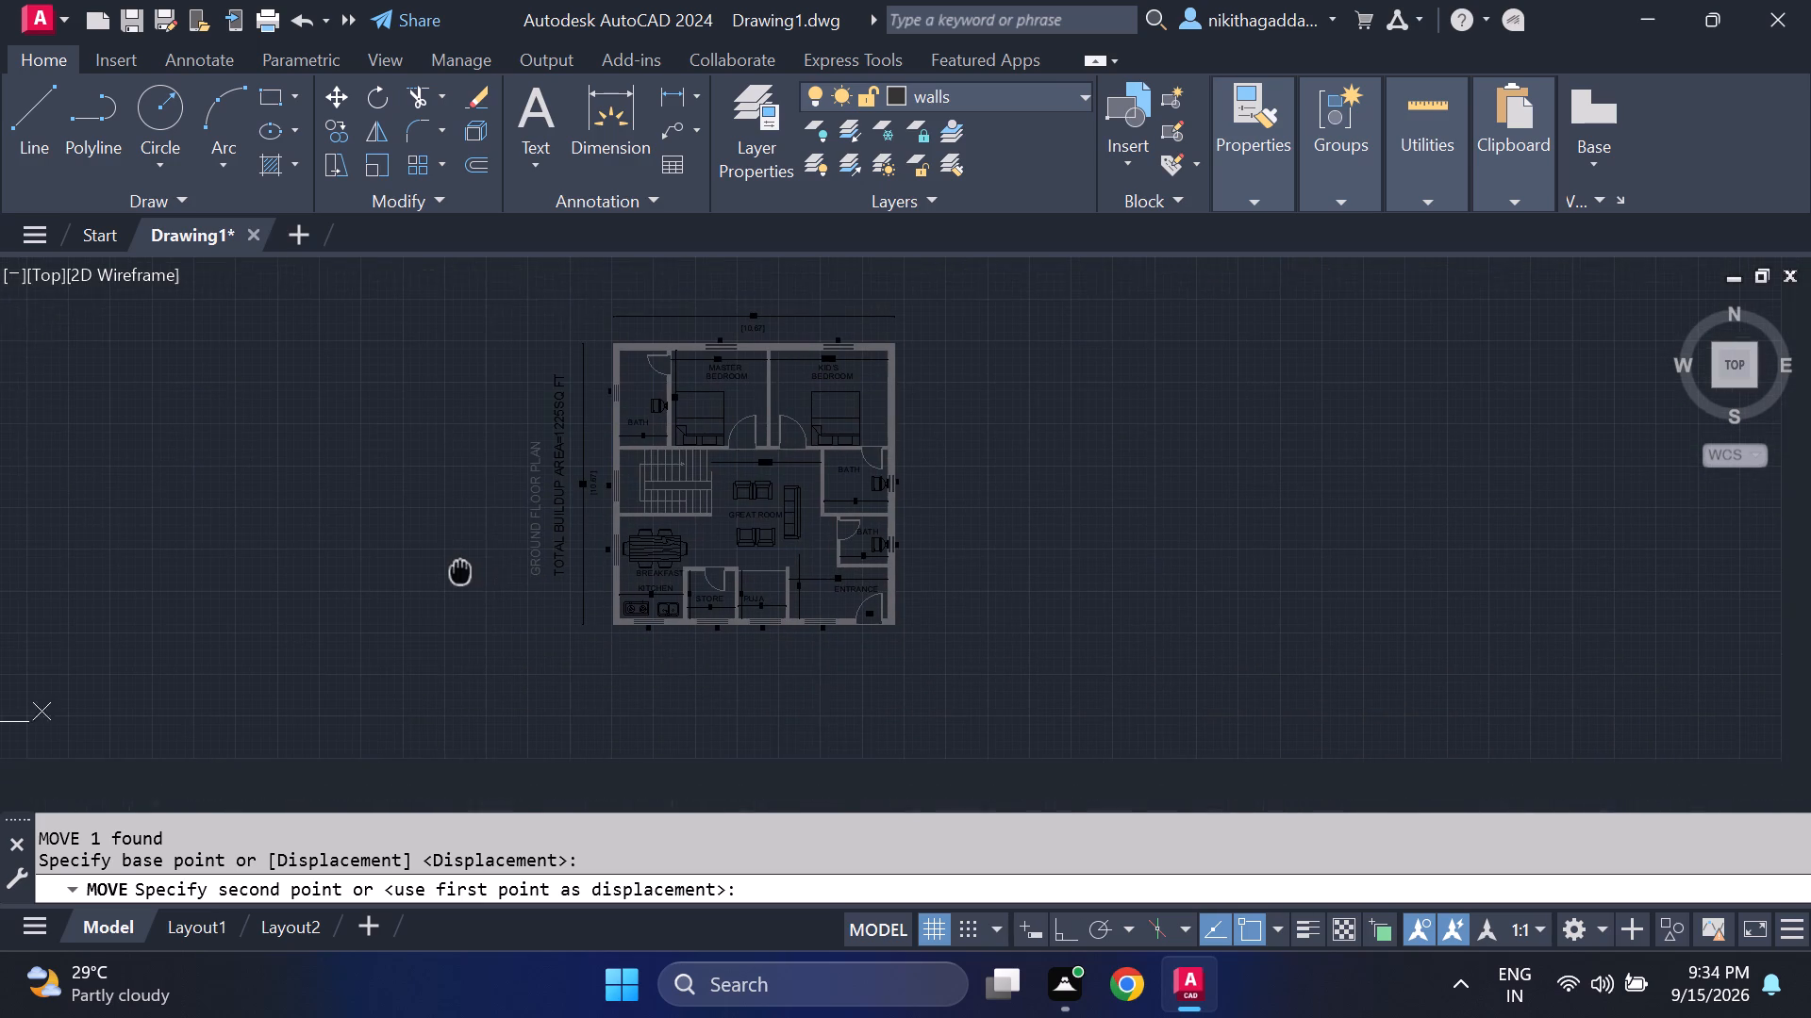
pyautogui.moveTo(459, 568); pyautogui.dragTo(459, 565, button='middle')
pyautogui.scroll(2, 773, 756)
pyautogui.click(742, 775)
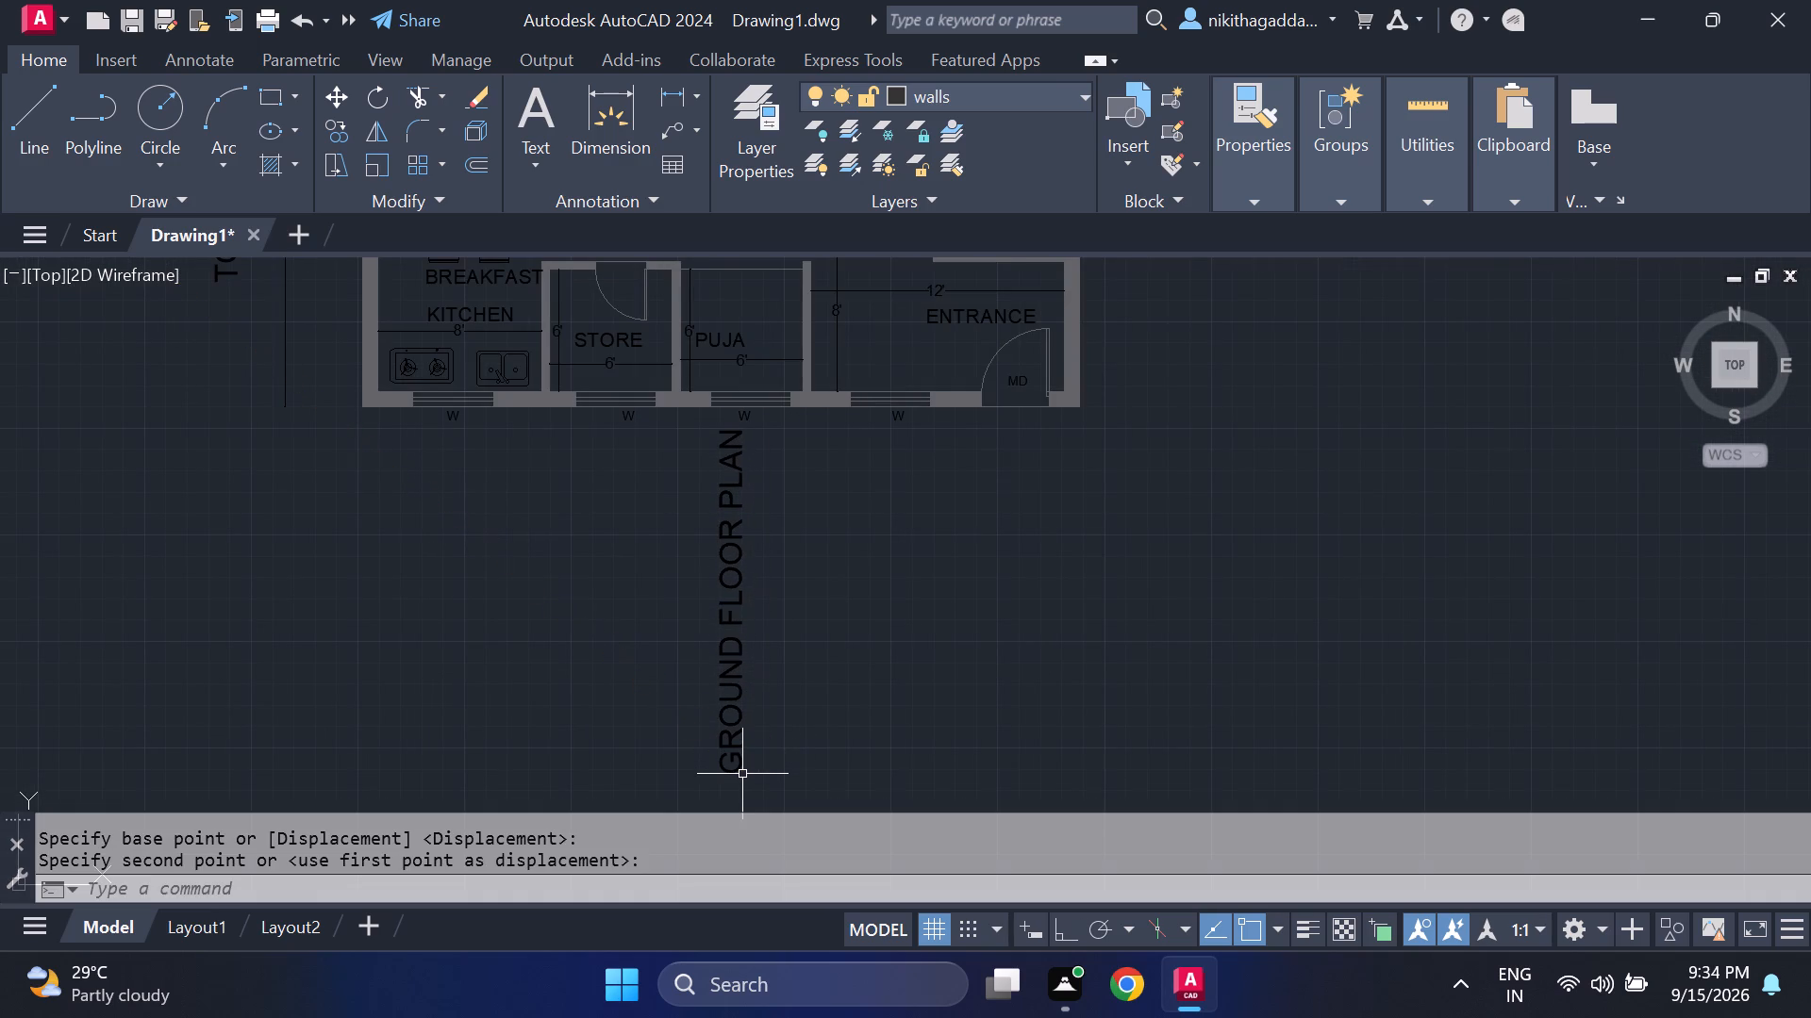
# Rotate the GROUND FLOOR PLAN text orthogonally towards 270° so it reads horizontally.
pyautogui.moveTo(859, 622); pyautogui.dragTo(731, 681)
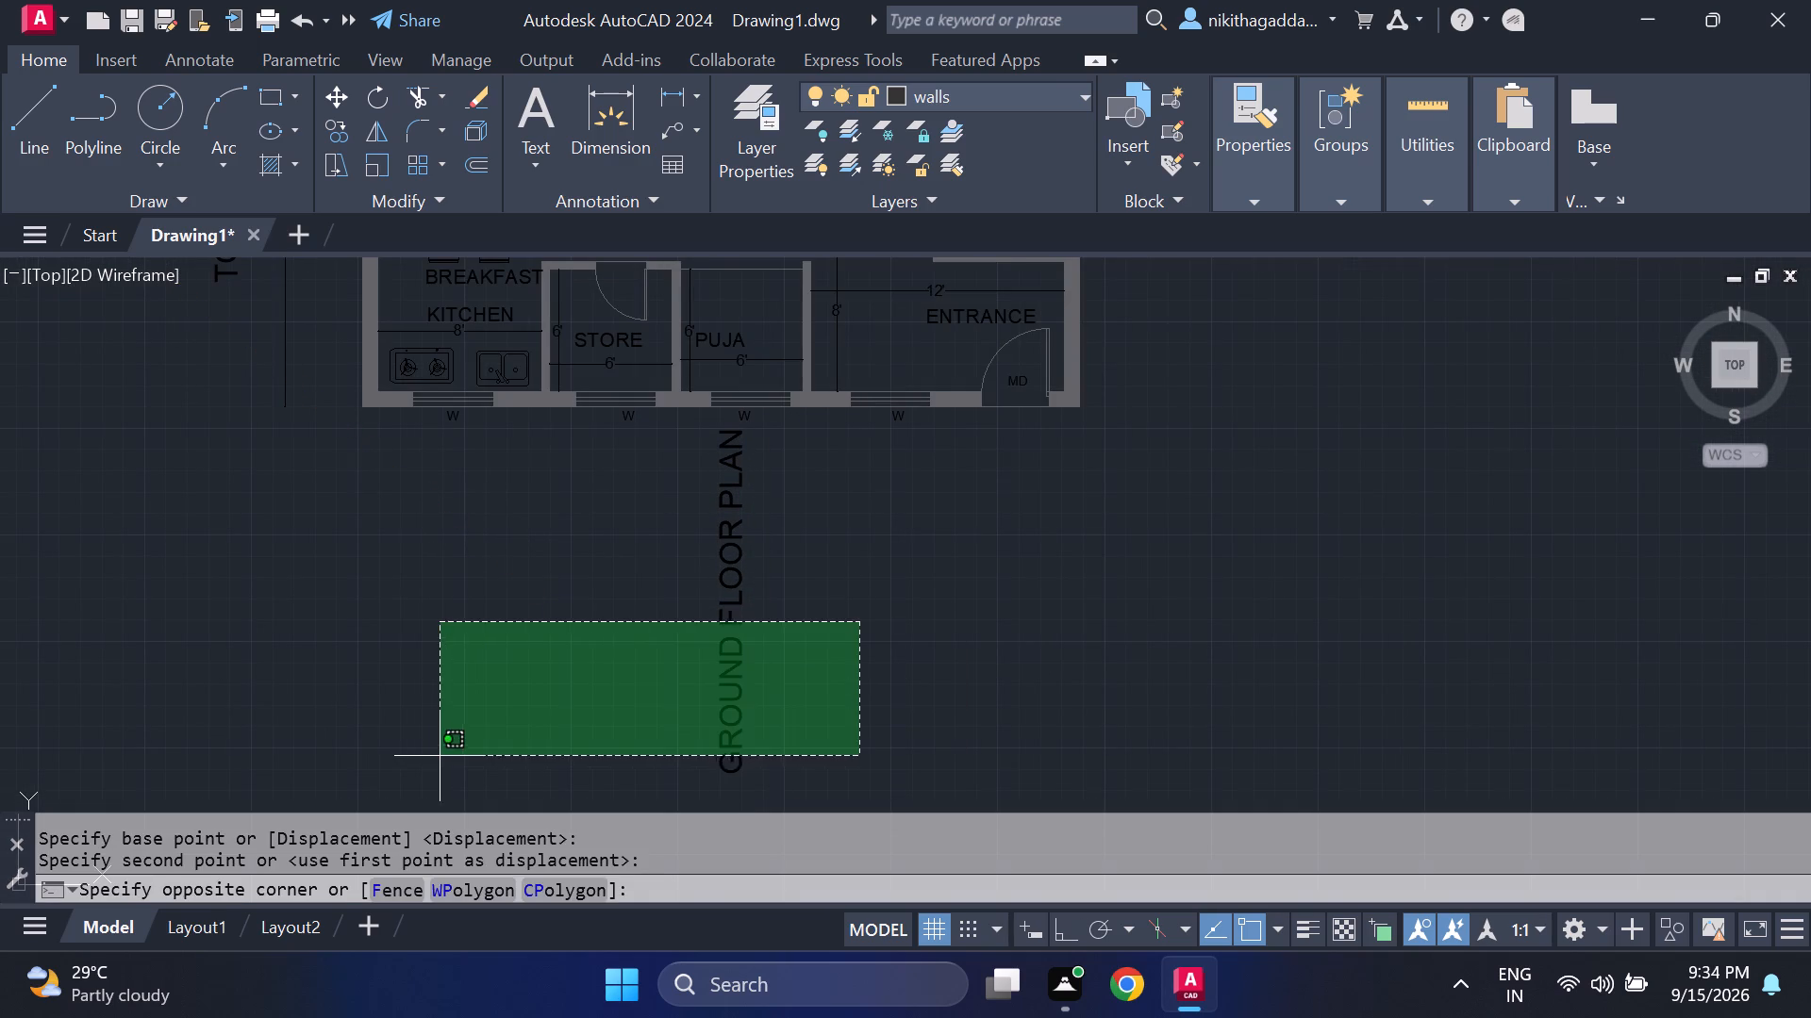
pyautogui.click(440, 756)
pyautogui.write('RO')
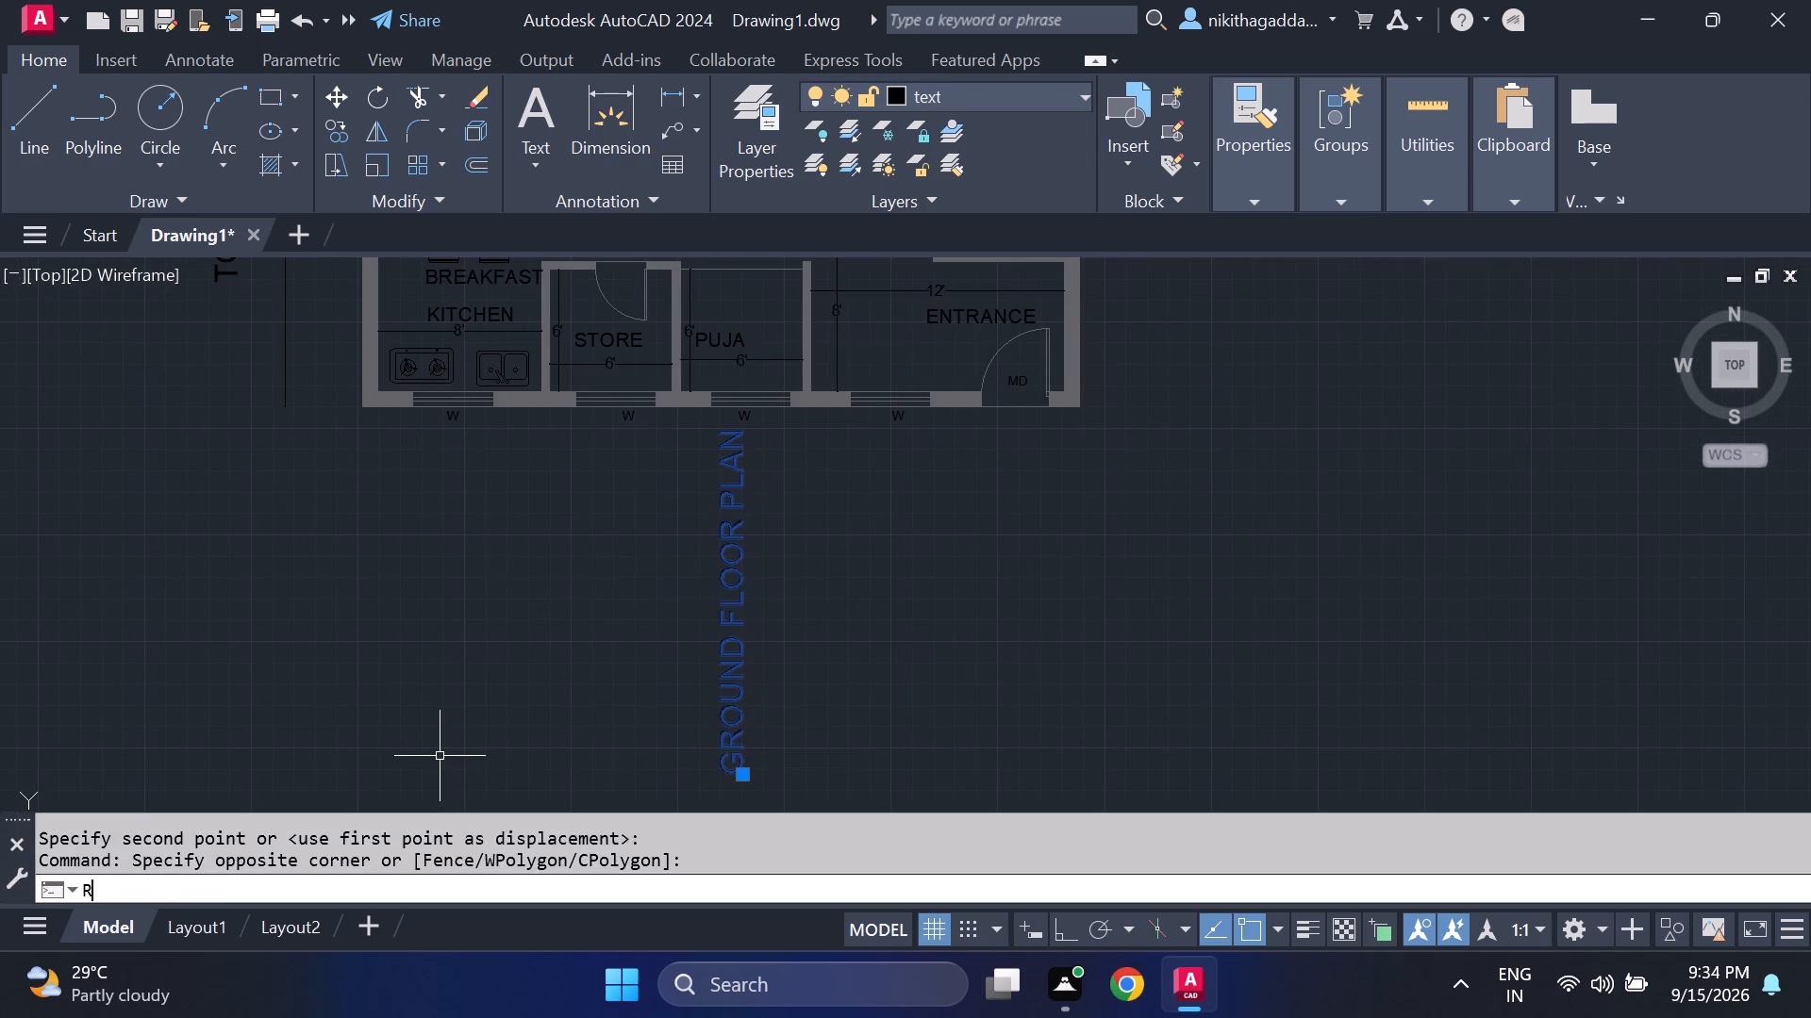
pyautogui.press('Return')
pyautogui.click(735, 613)
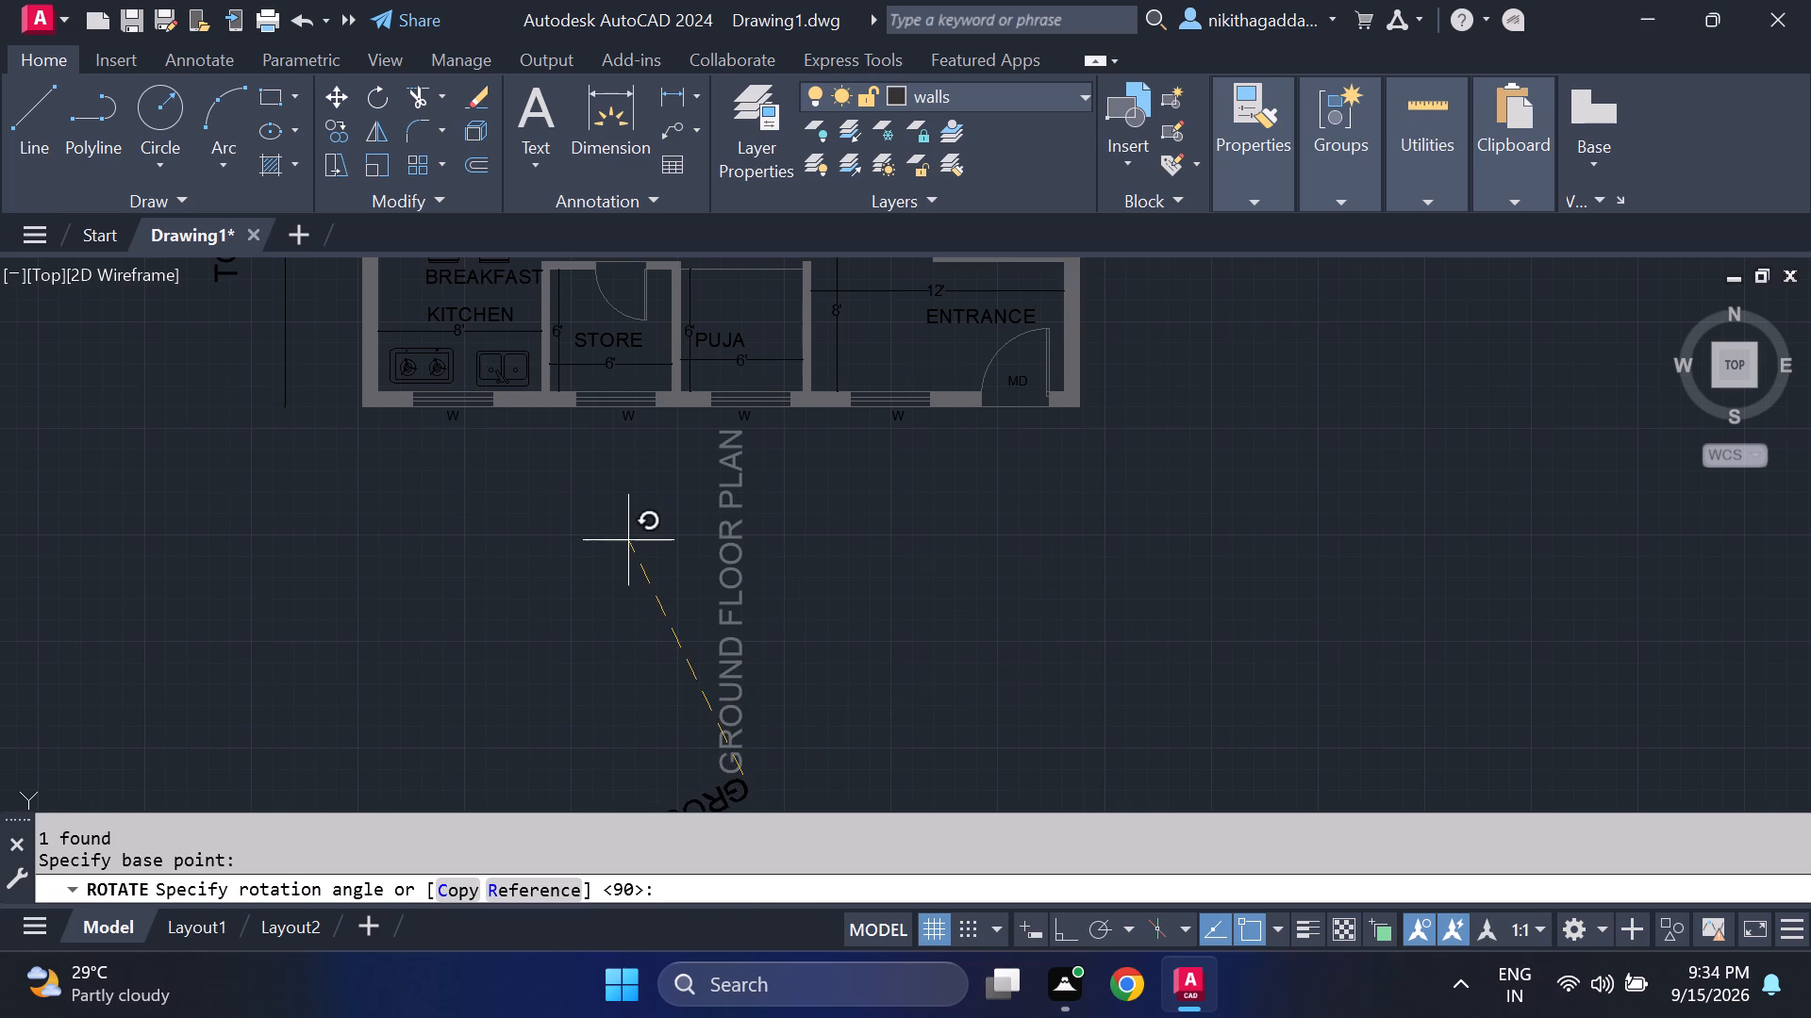
pyautogui.press('F8')
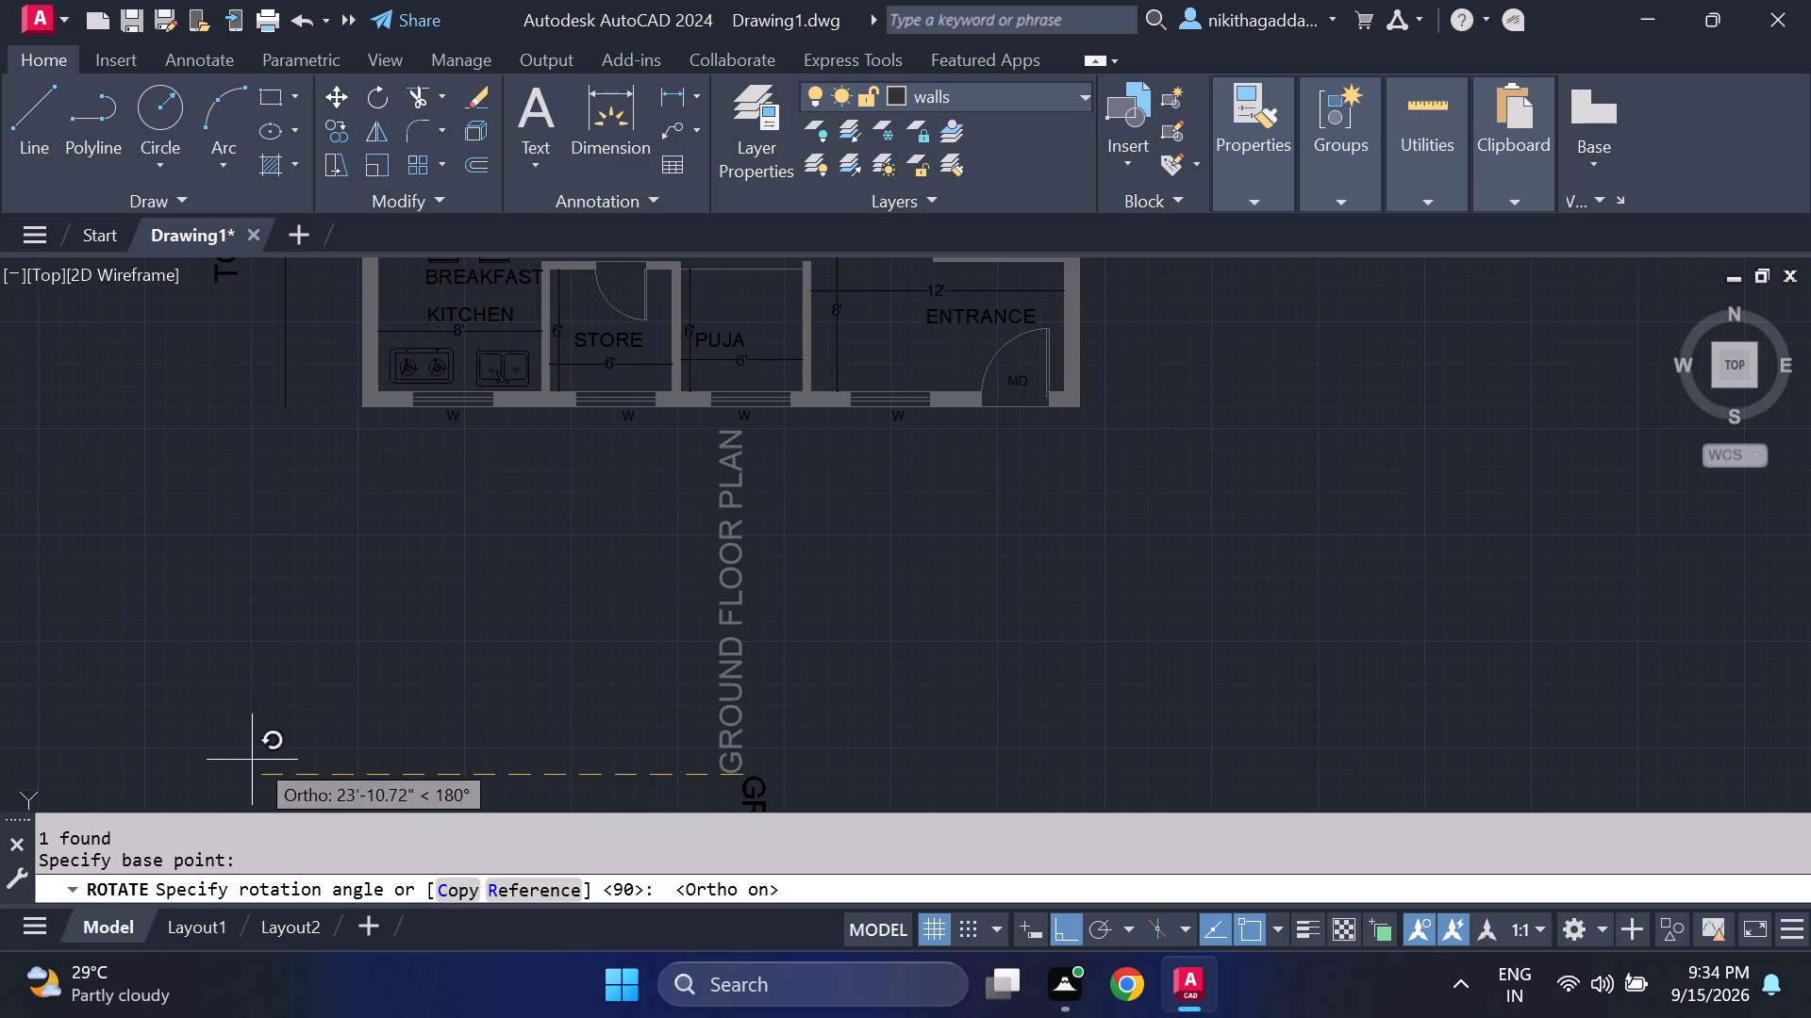
pyautogui.moveTo(667, 763); pyautogui.dragTo(696, 519, button='middle')
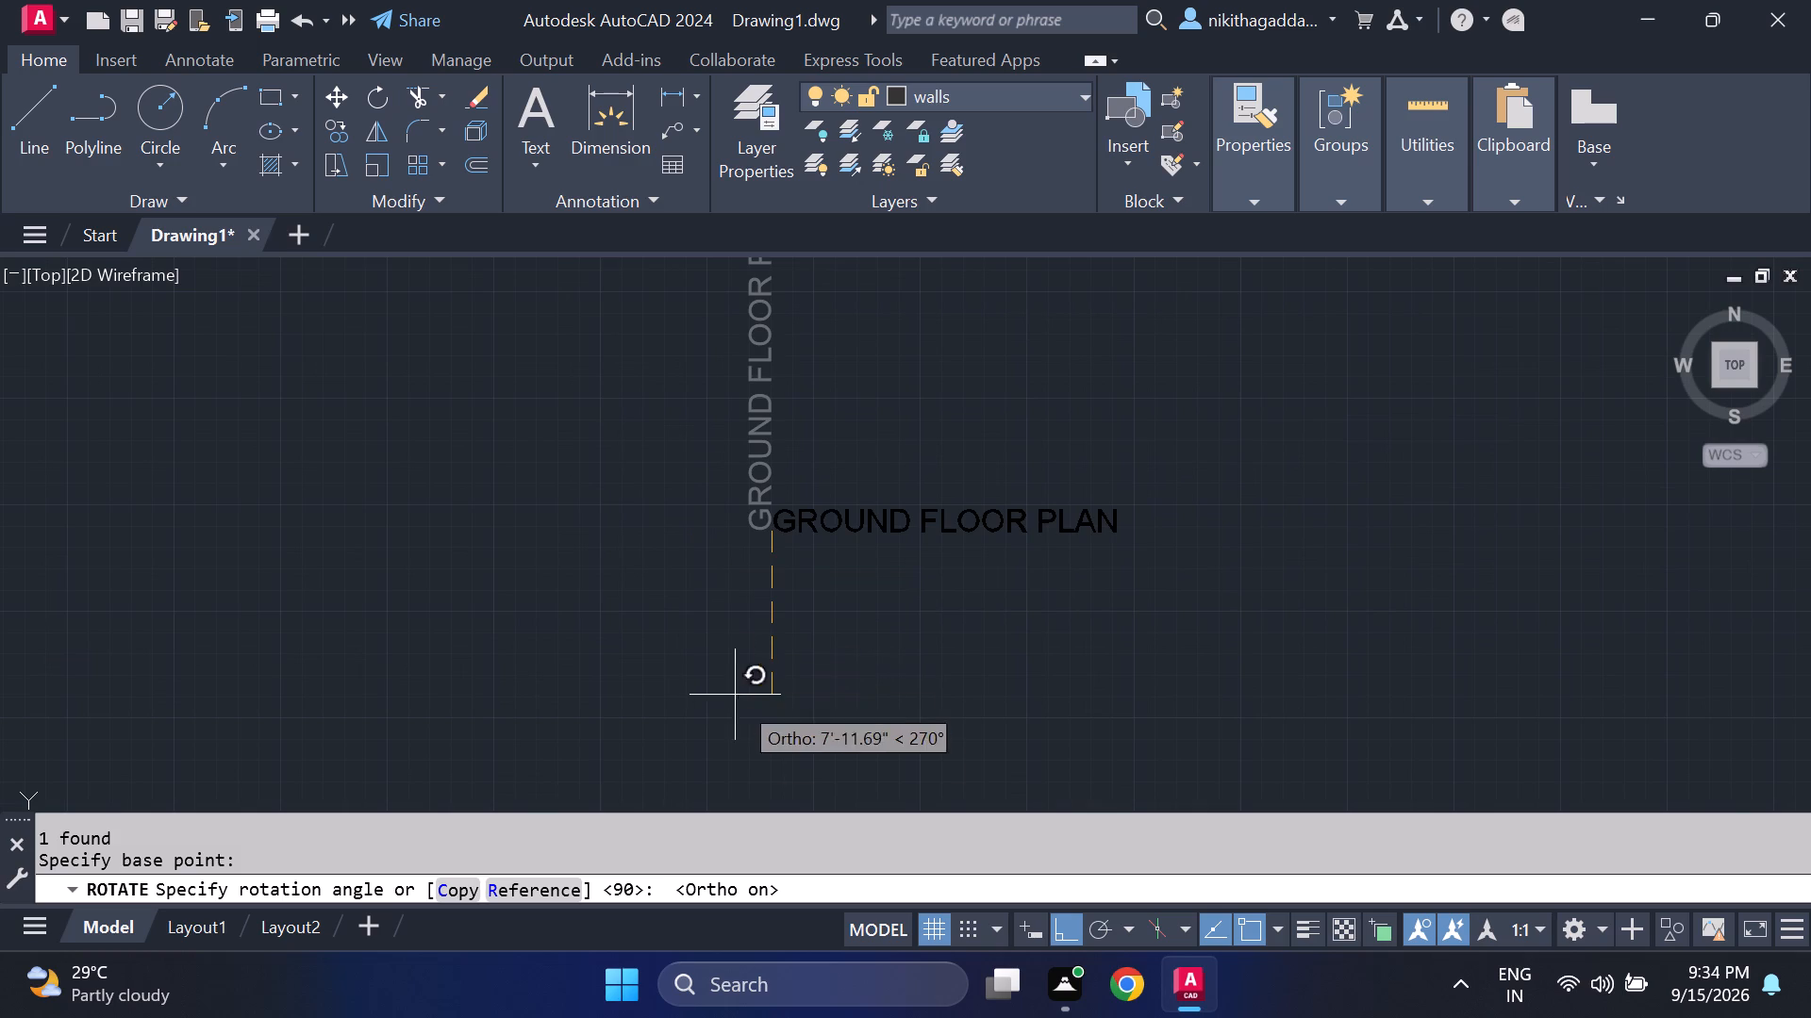
pyautogui.click(759, 738)
# Move the horizontal GROUND FLOOR PLAN text to just beneath the plan's bottom wall, roughly centred under its width.
pyautogui.scroll(-2, 925, 462)
pyautogui.moveTo(929, 458); pyautogui.dragTo(906, 564, button='middle')
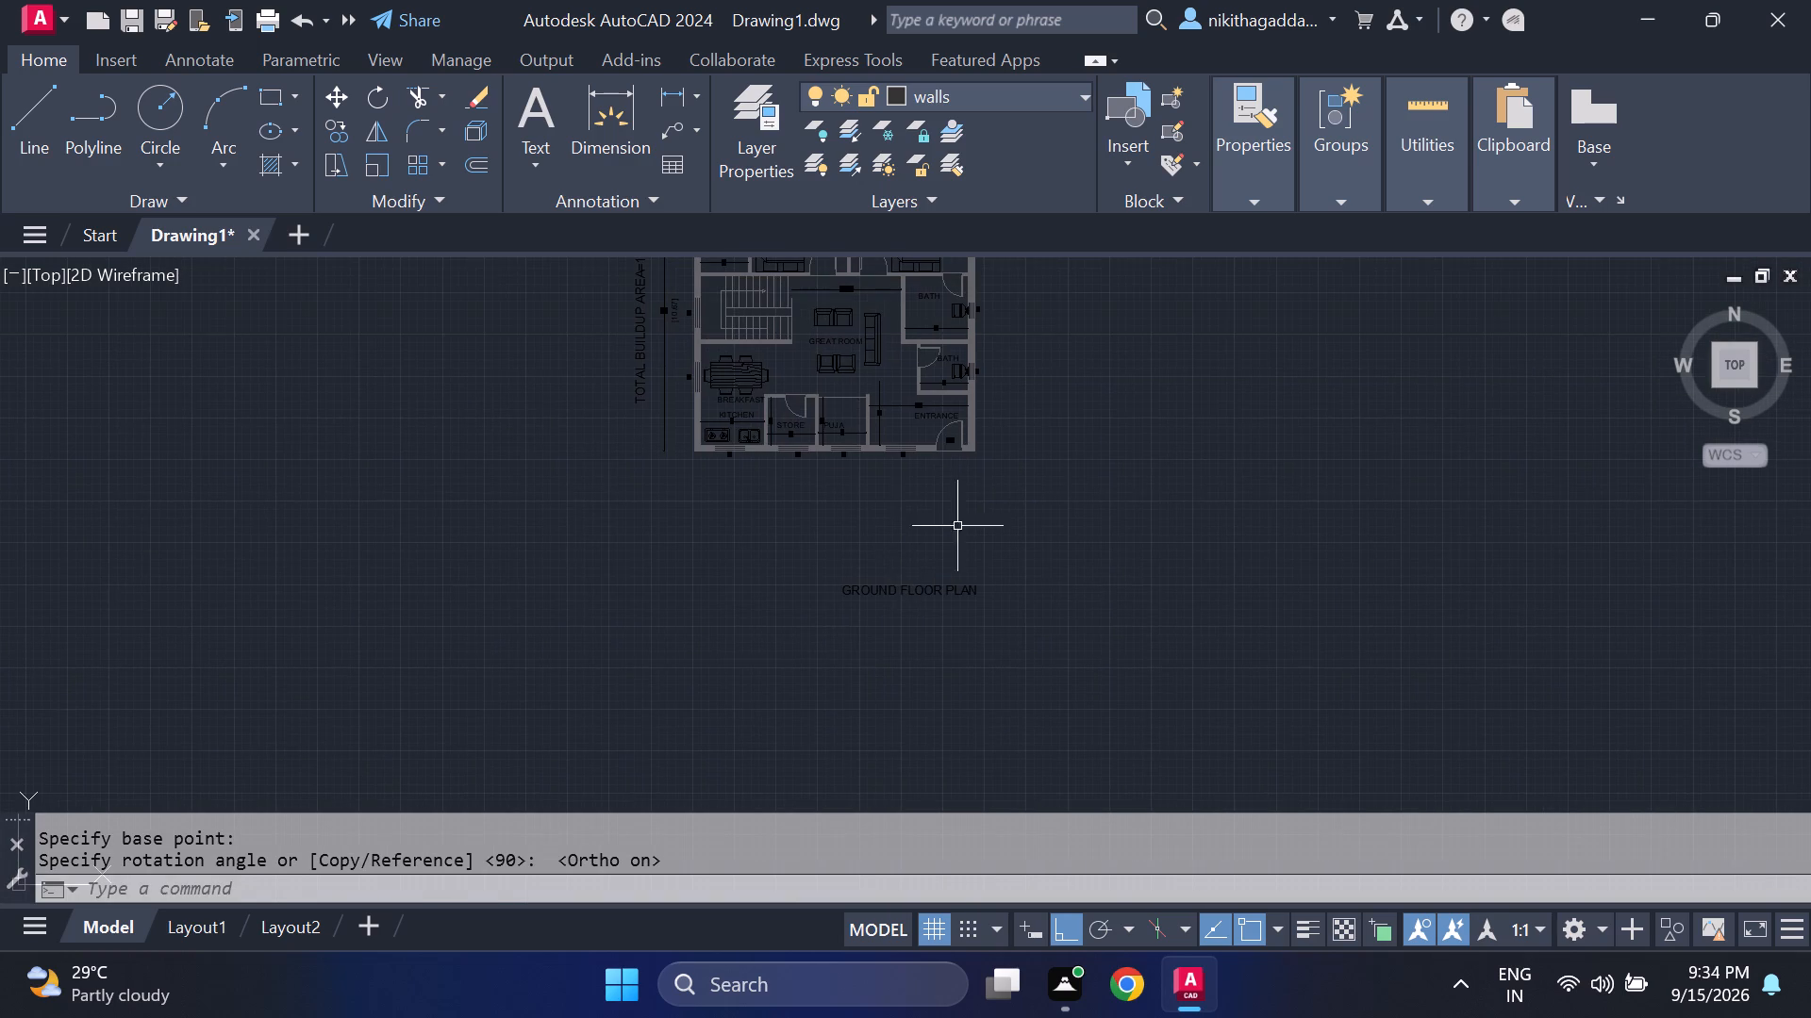
pyautogui.moveTo(963, 527); pyautogui.dragTo(933, 554)
pyautogui.click(687, 704)
pyautogui.press('m')
pyautogui.press('Return')
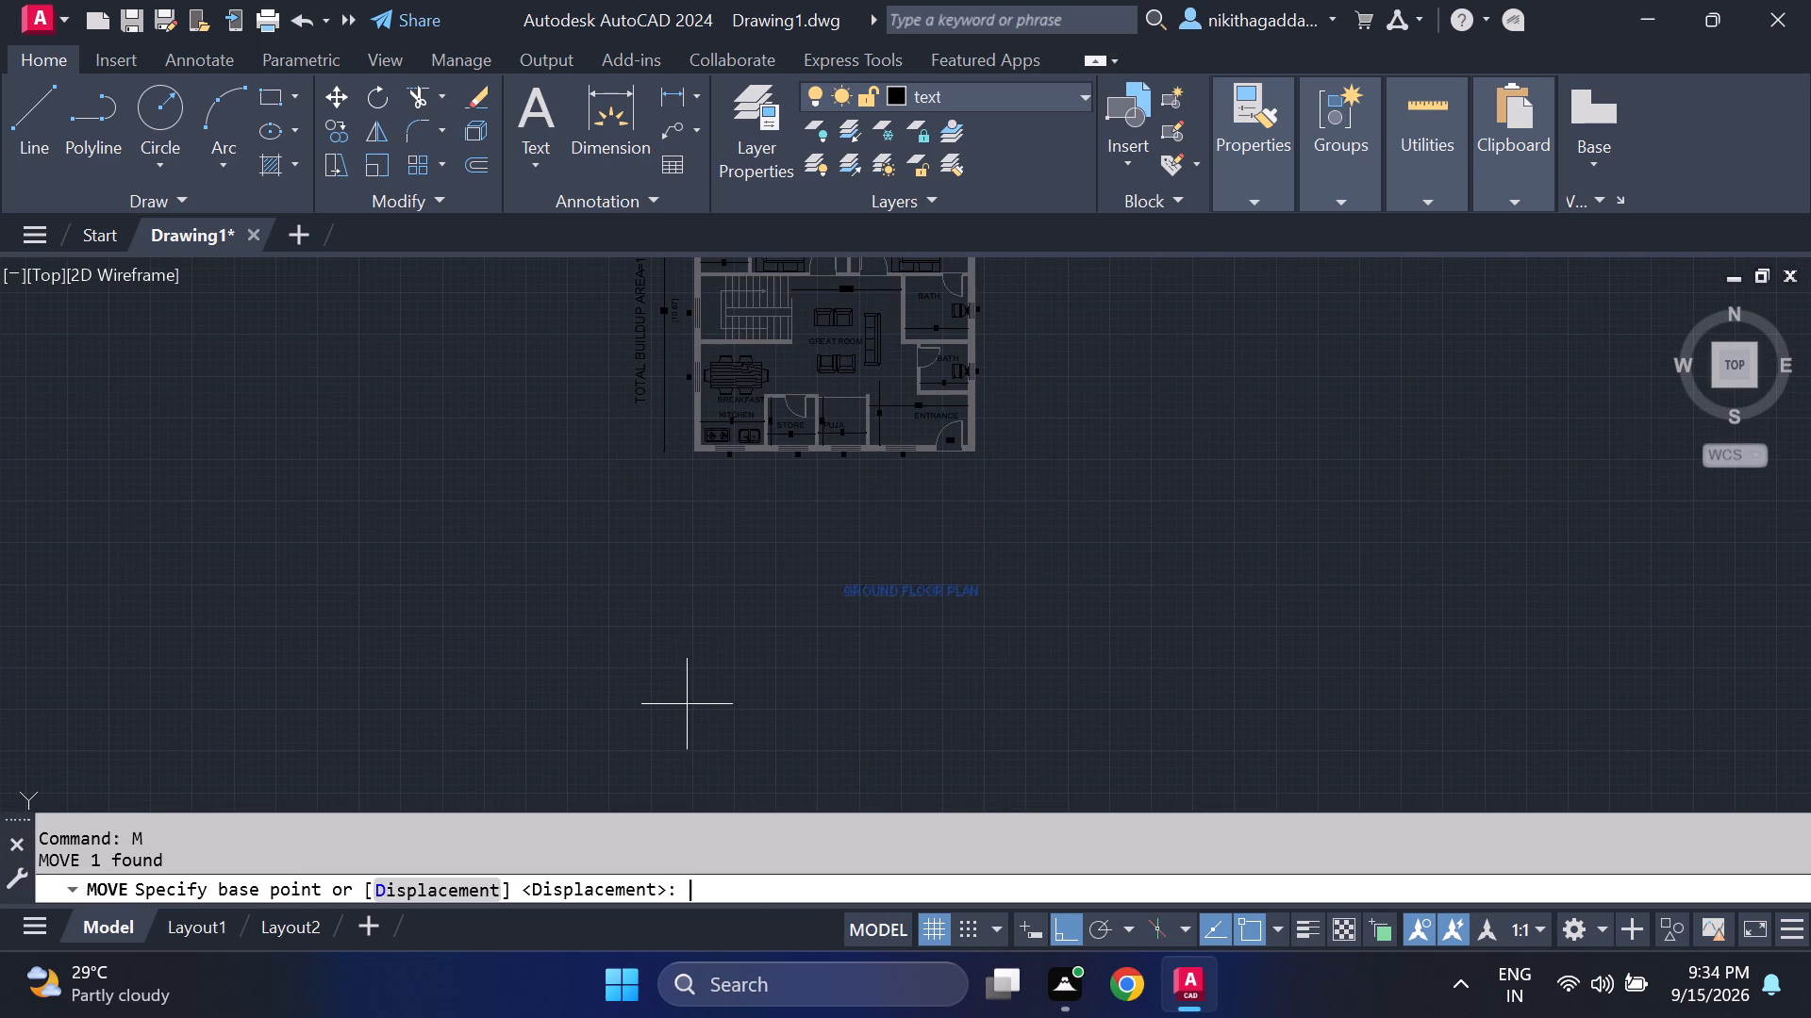
pyautogui.click(837, 592)
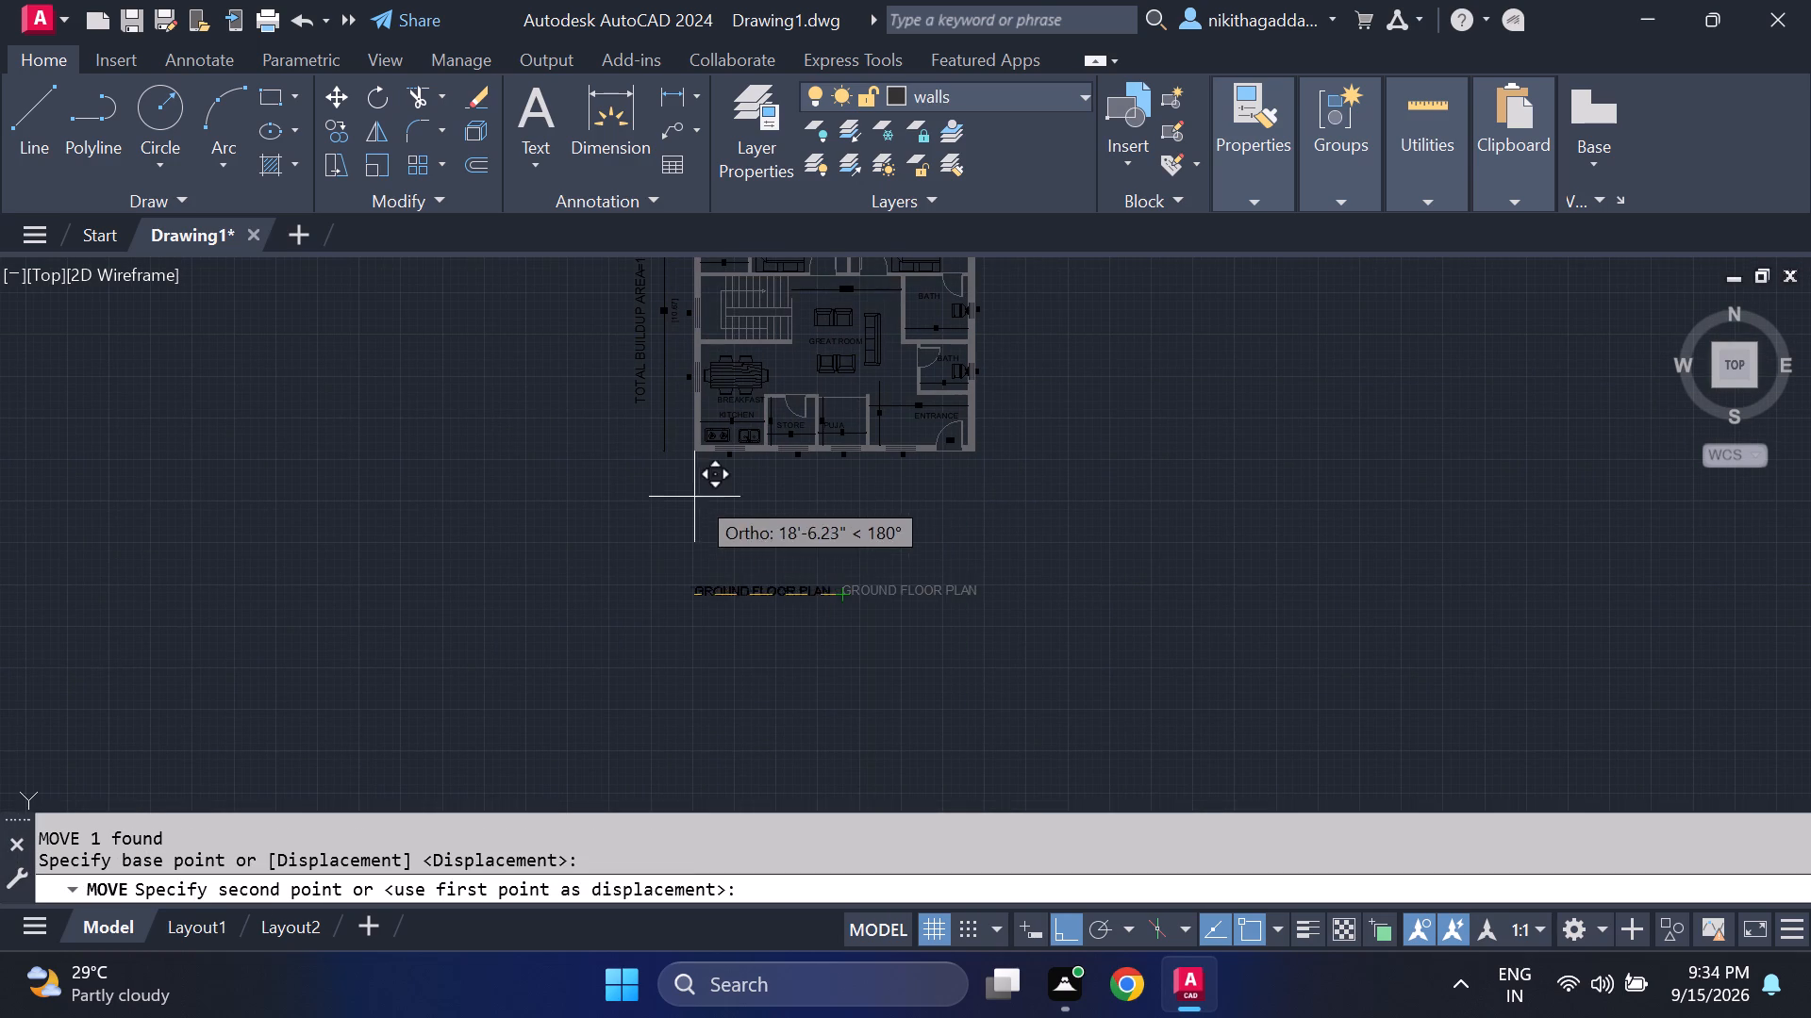
pyautogui.scroll(2, 756, 482)
pyautogui.press('F8')
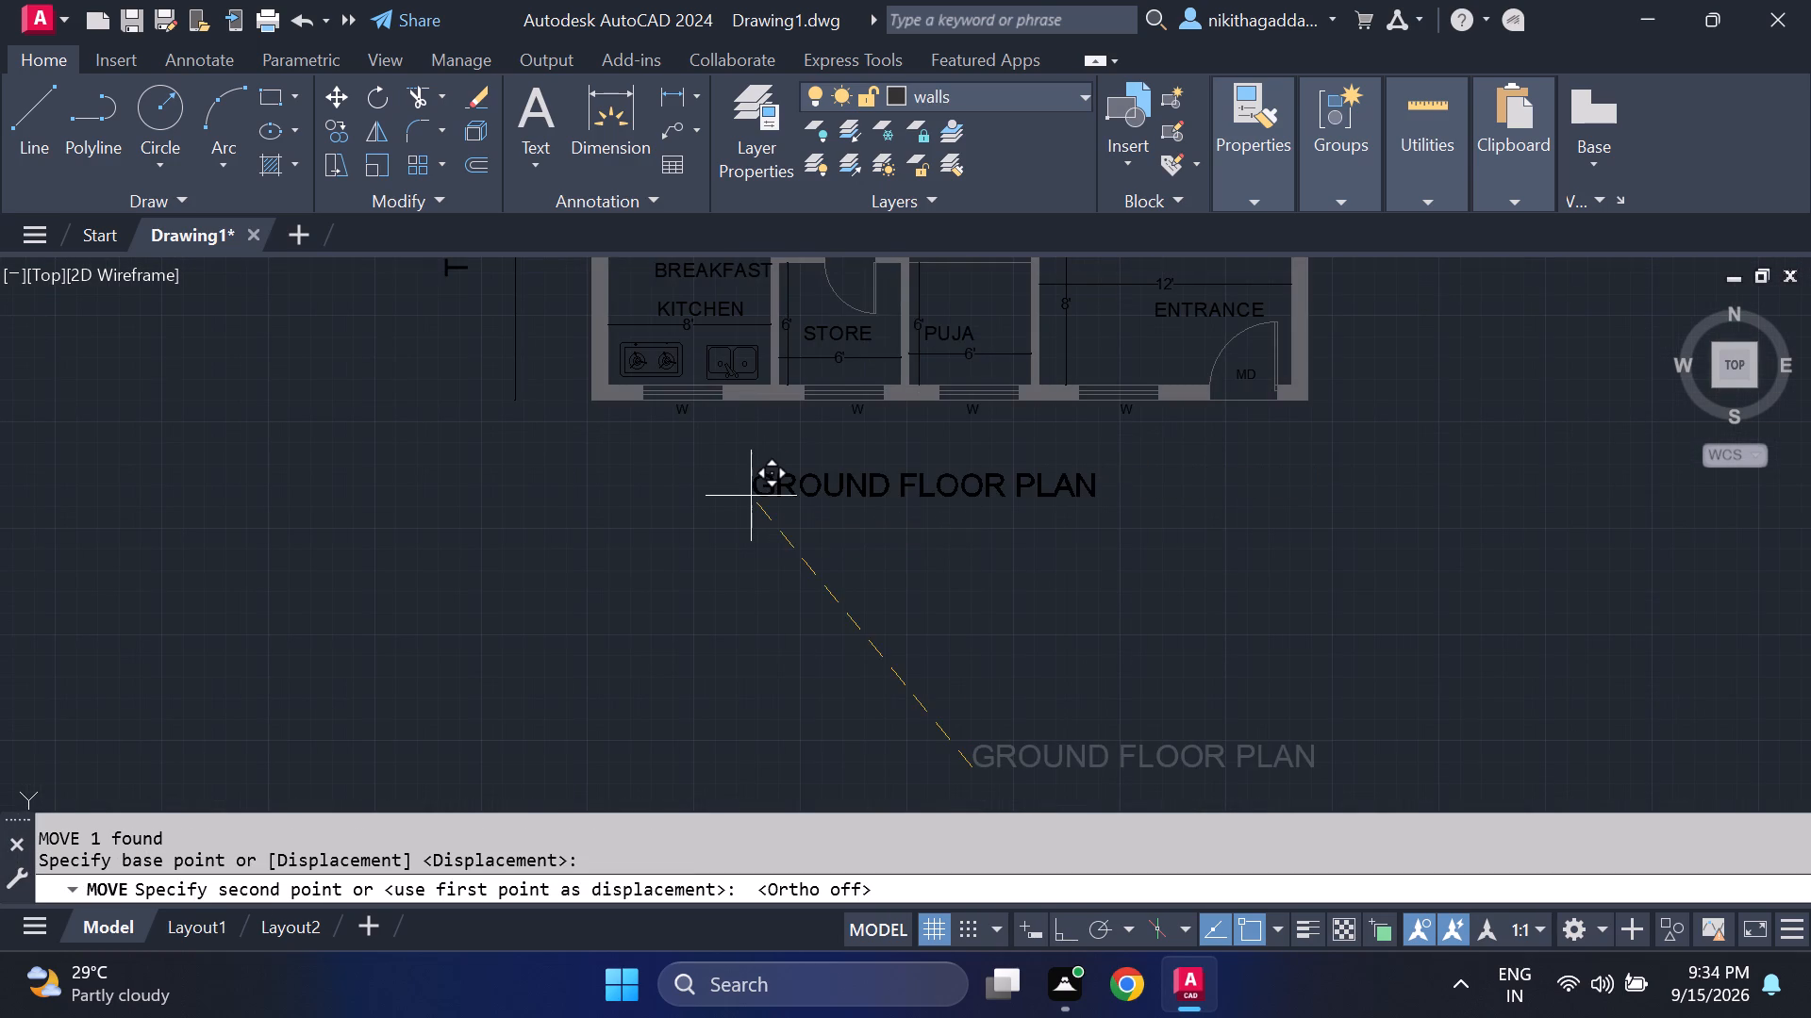
pyautogui.scroll(2, 736, 449)
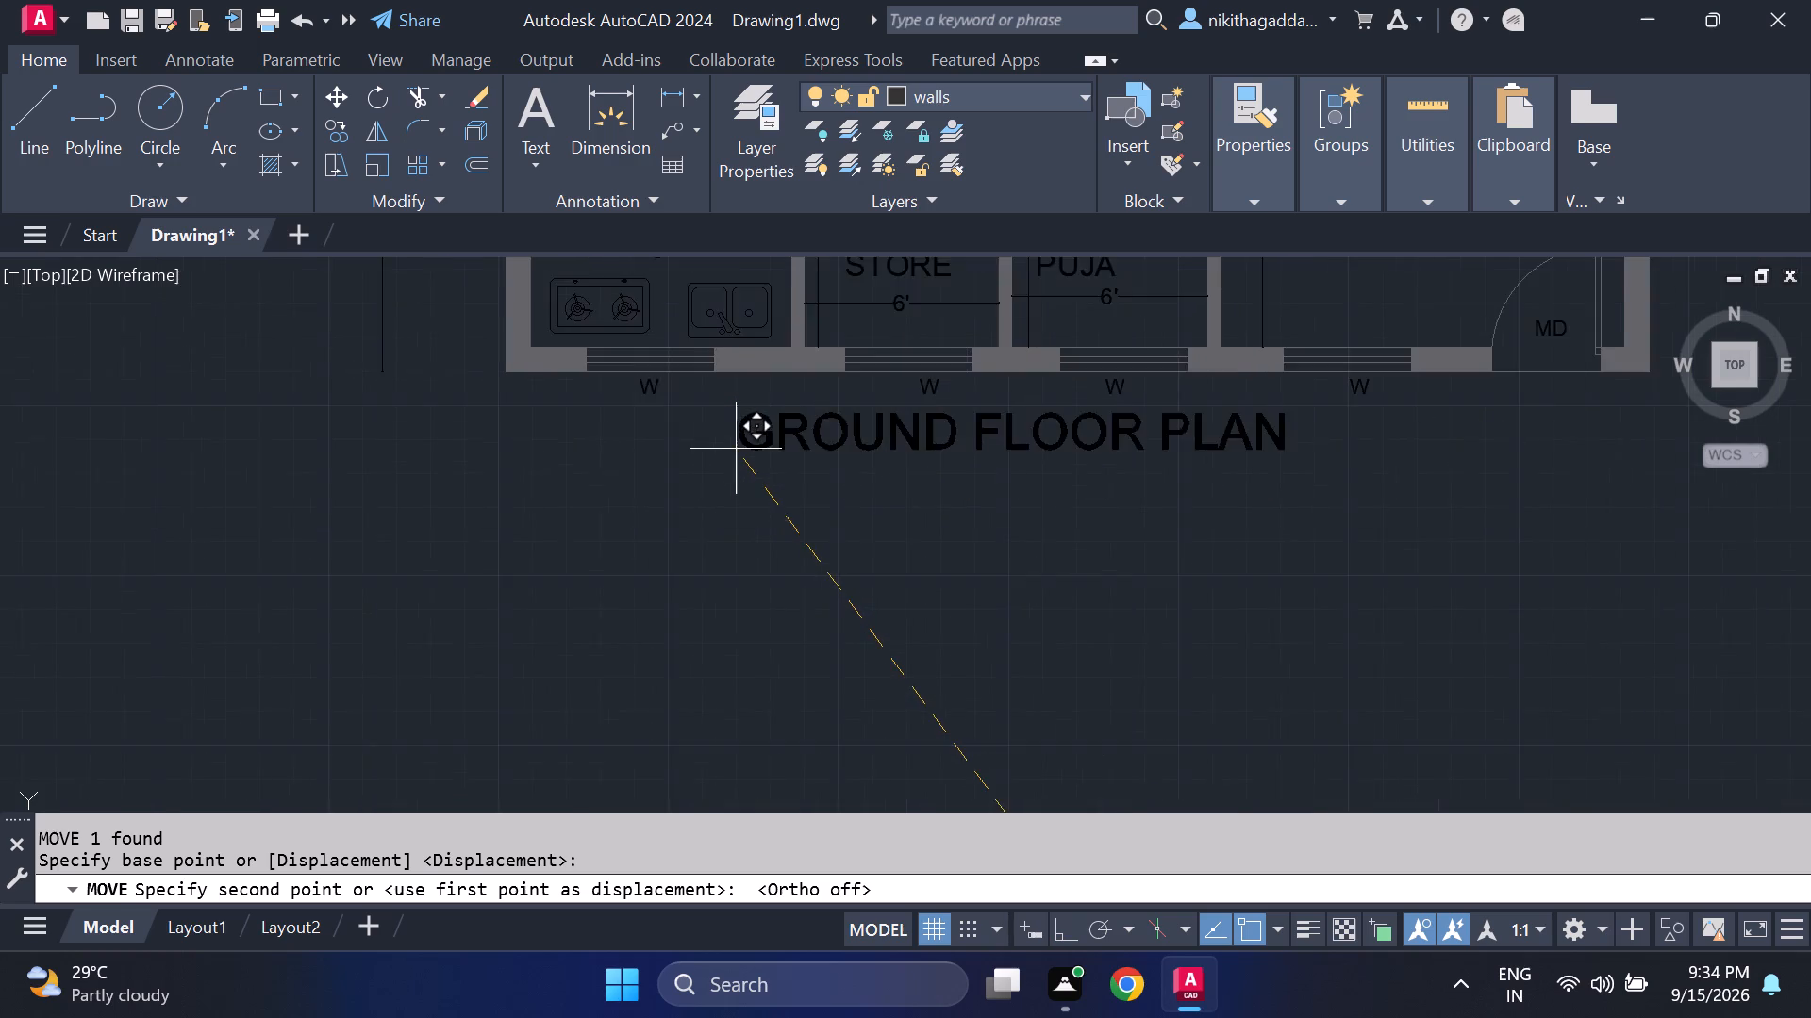
pyautogui.click(702, 434)
# Examine the whole plan with the GROUND FLOOR PLAN title below it and the TOTAL BUILDUP AREA text beside it.
pyautogui.scroll(-2, 692, 471)
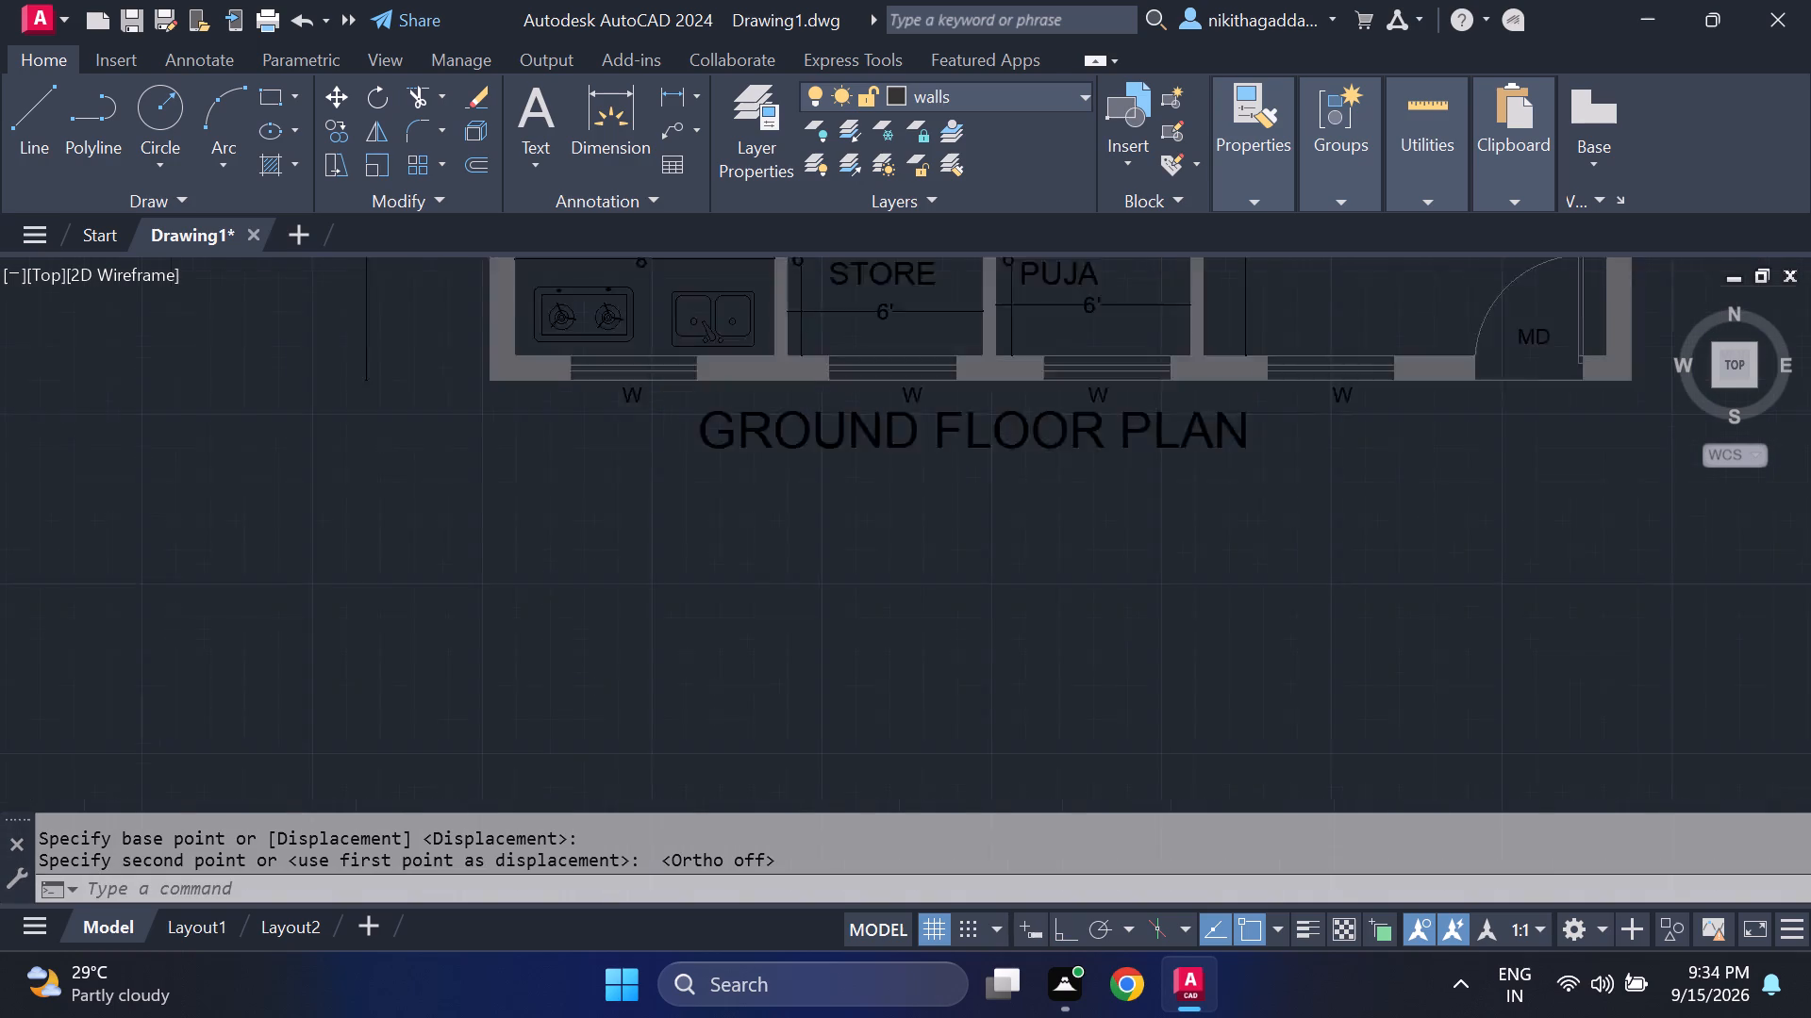
pyautogui.scroll(-1, 692, 478)
pyautogui.moveTo(689, 603); pyautogui.dragTo(709, 733, button='middle')
pyautogui.scroll(-2, 1204, 434)
pyautogui.moveTo(1201, 364); pyautogui.dragTo(1051, 503, button='middle')
pyautogui.scroll(2, 1053, 446)
pyautogui.scroll(-1, 1066, 447)
pyautogui.moveTo(1066, 451); pyautogui.dragTo(1043, 347, button='middle')
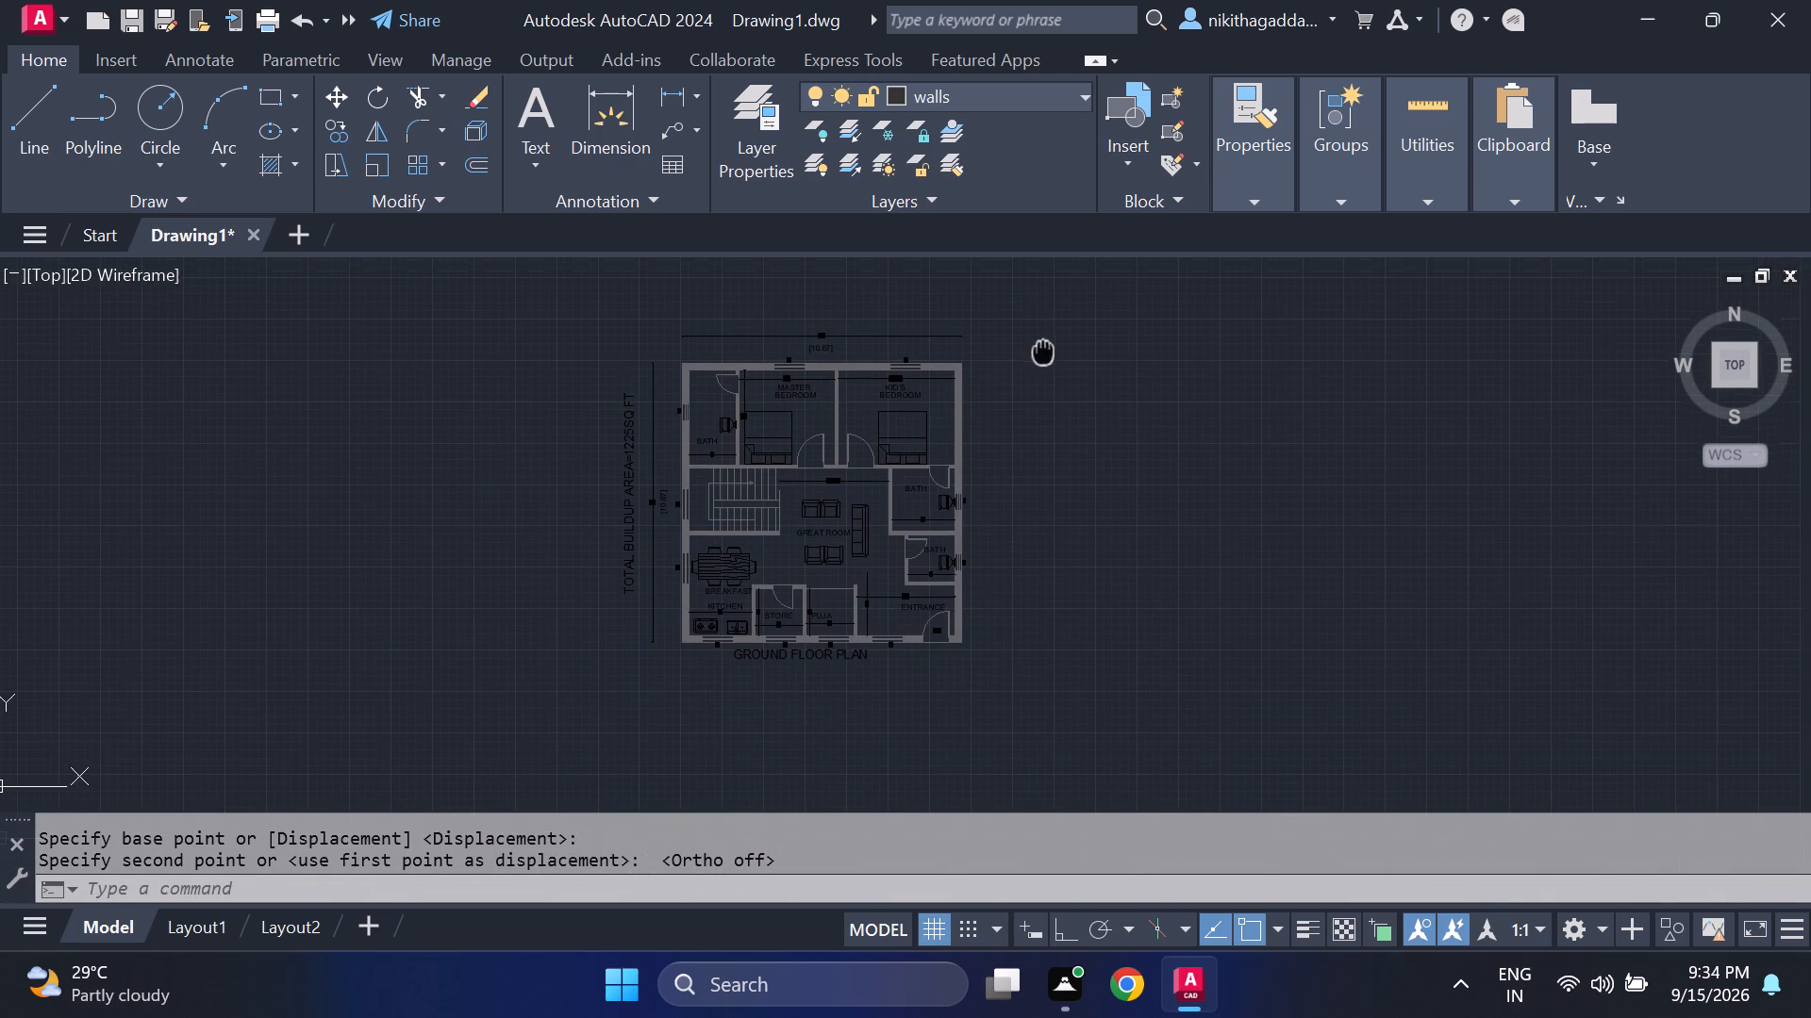
pyautogui.moveTo(1043, 347); pyautogui.dragTo(1043, 346, button='middle')
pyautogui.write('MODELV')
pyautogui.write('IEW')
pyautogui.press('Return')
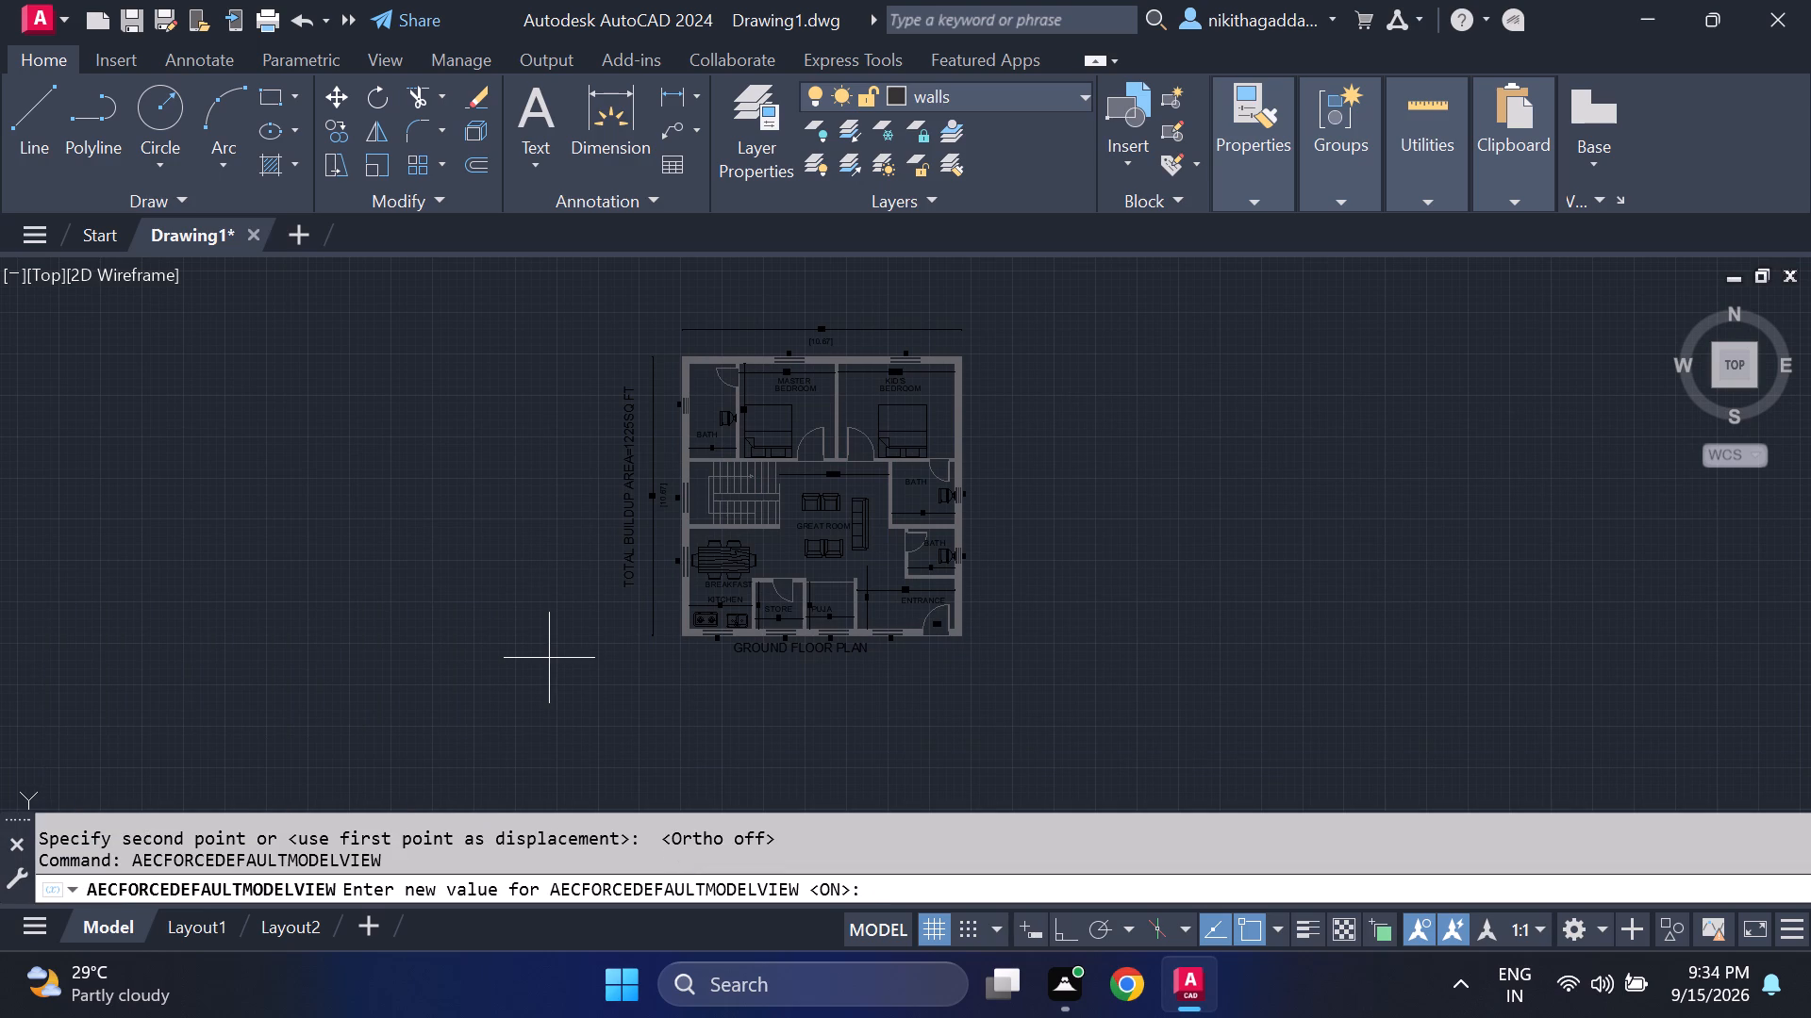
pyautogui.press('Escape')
# Set the AECFORCEDEFAULTMODELVIEW variable to 0.
pyautogui.write('MODE')
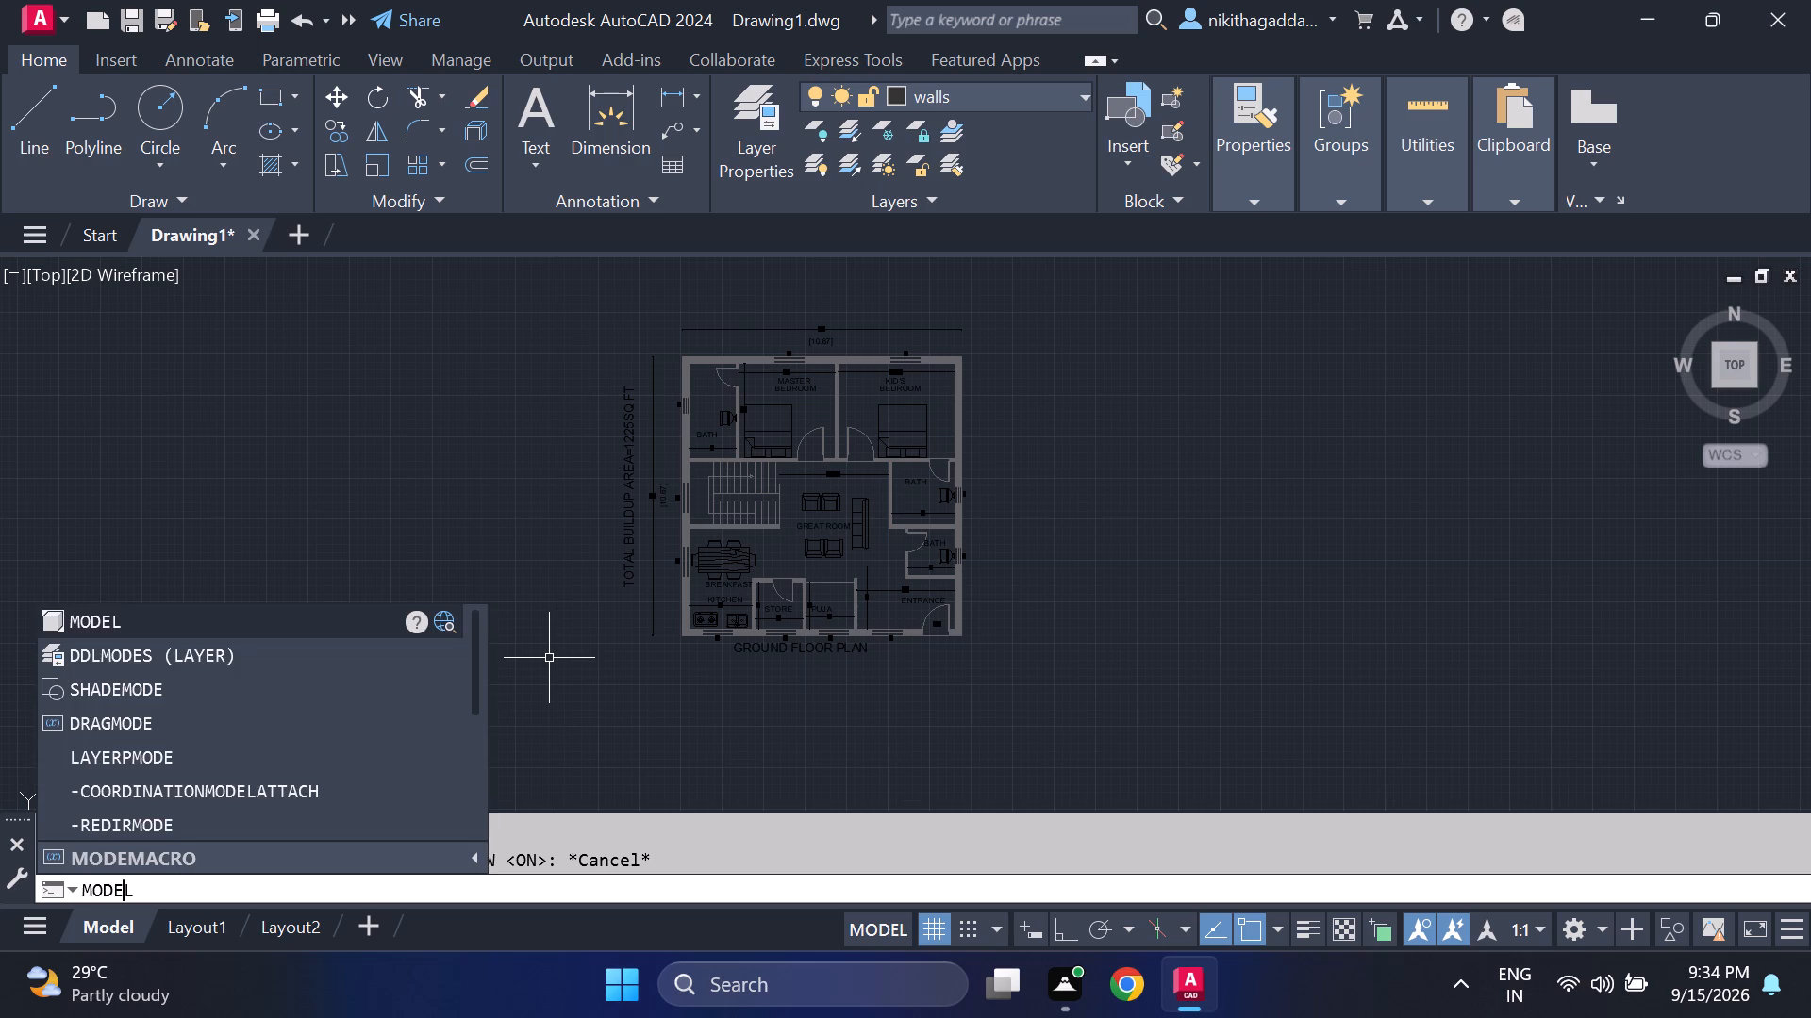
pyautogui.press('l')
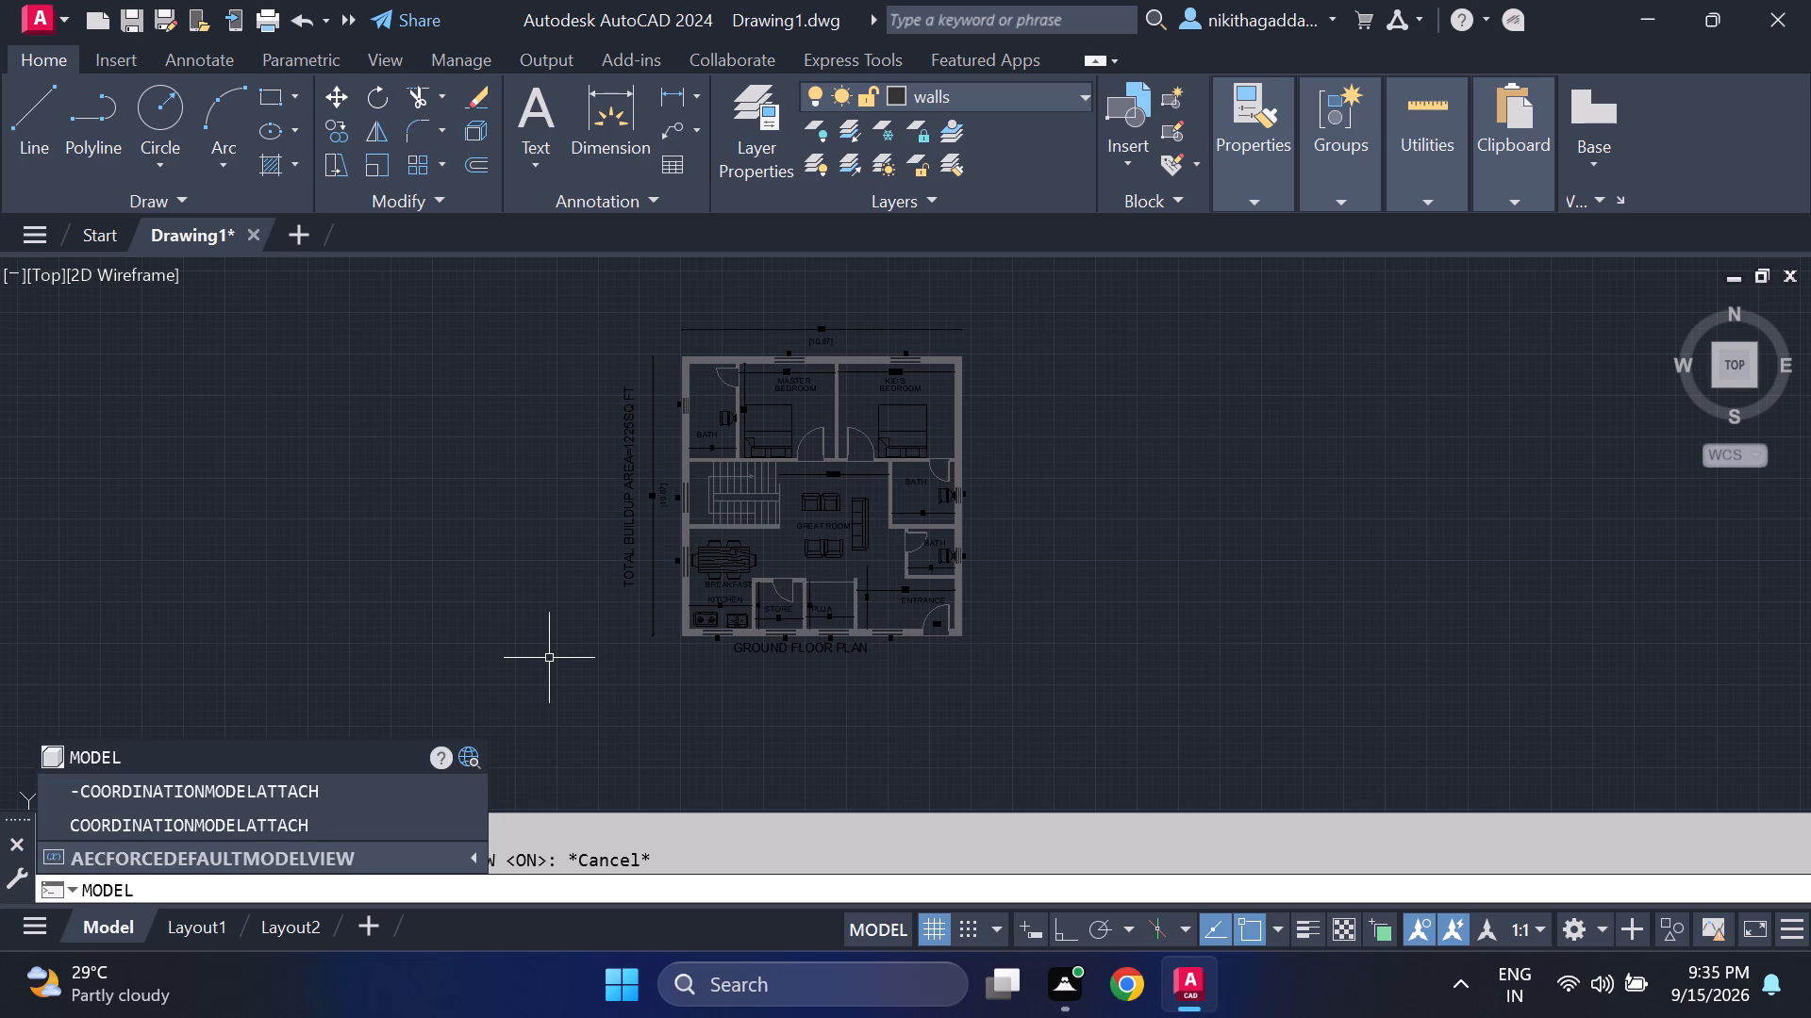
pyautogui.press('v')
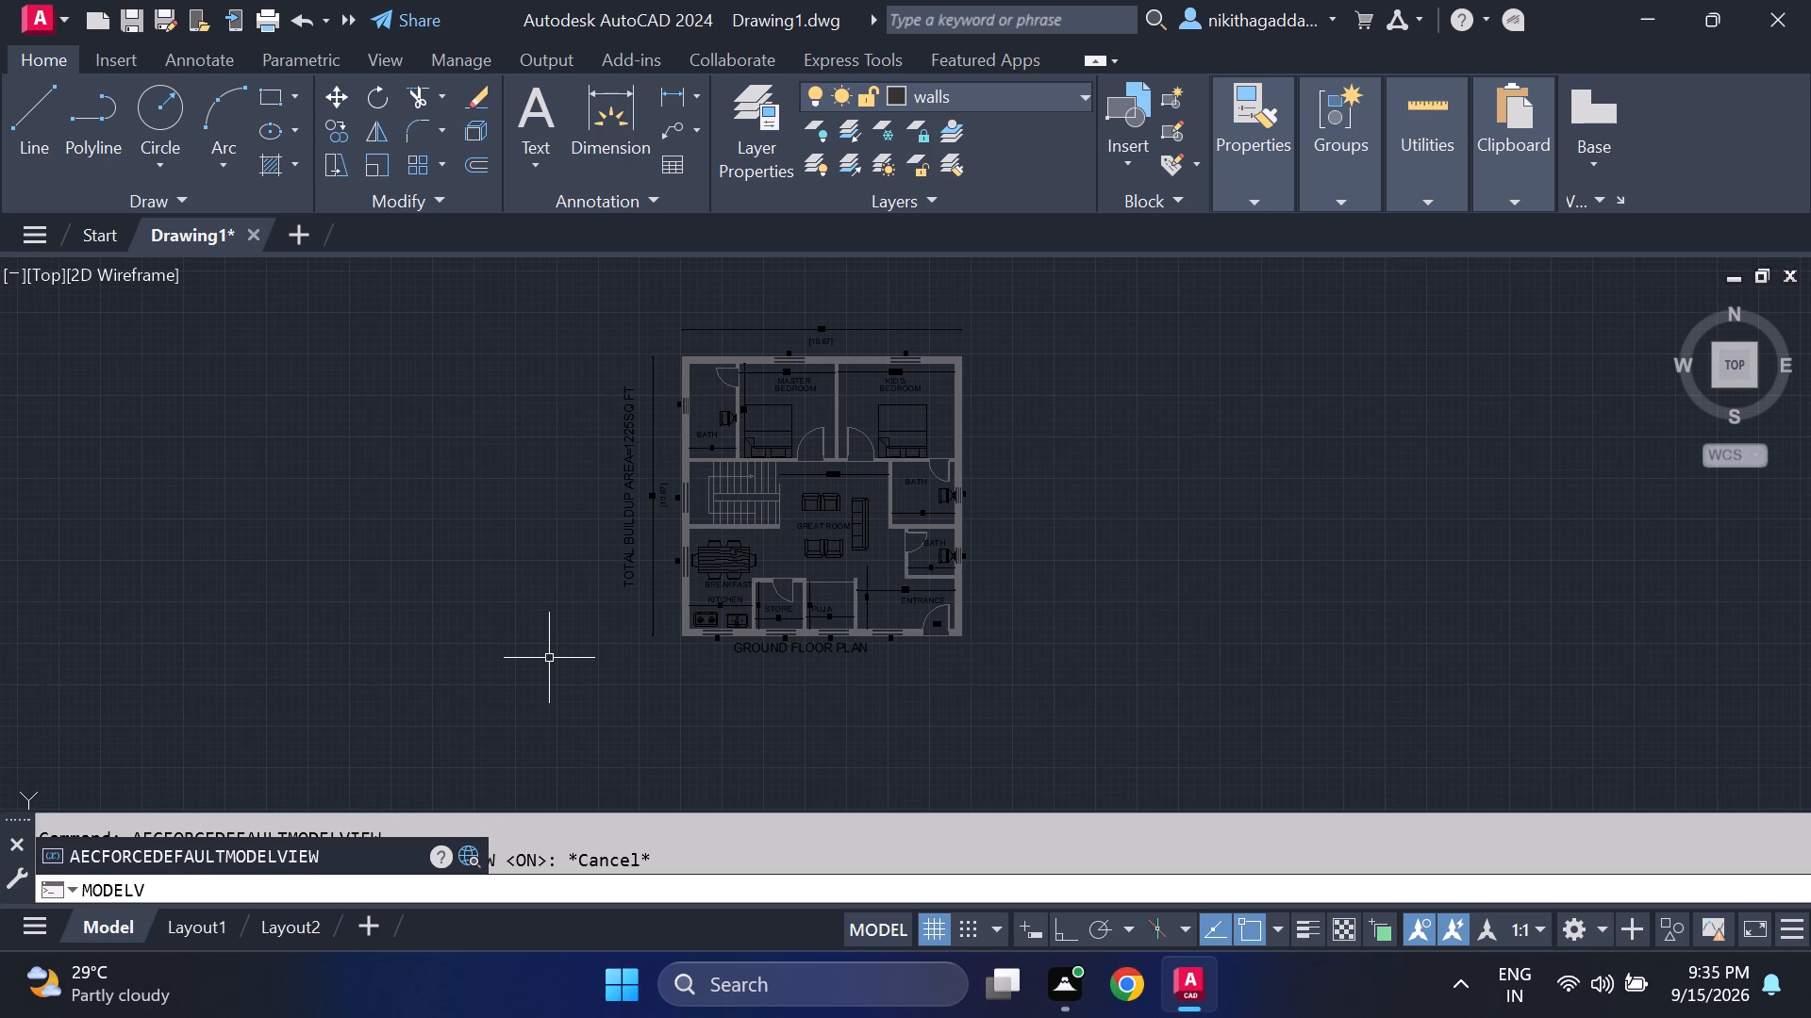
pyautogui.write('IEW')
pyautogui.press('Return')
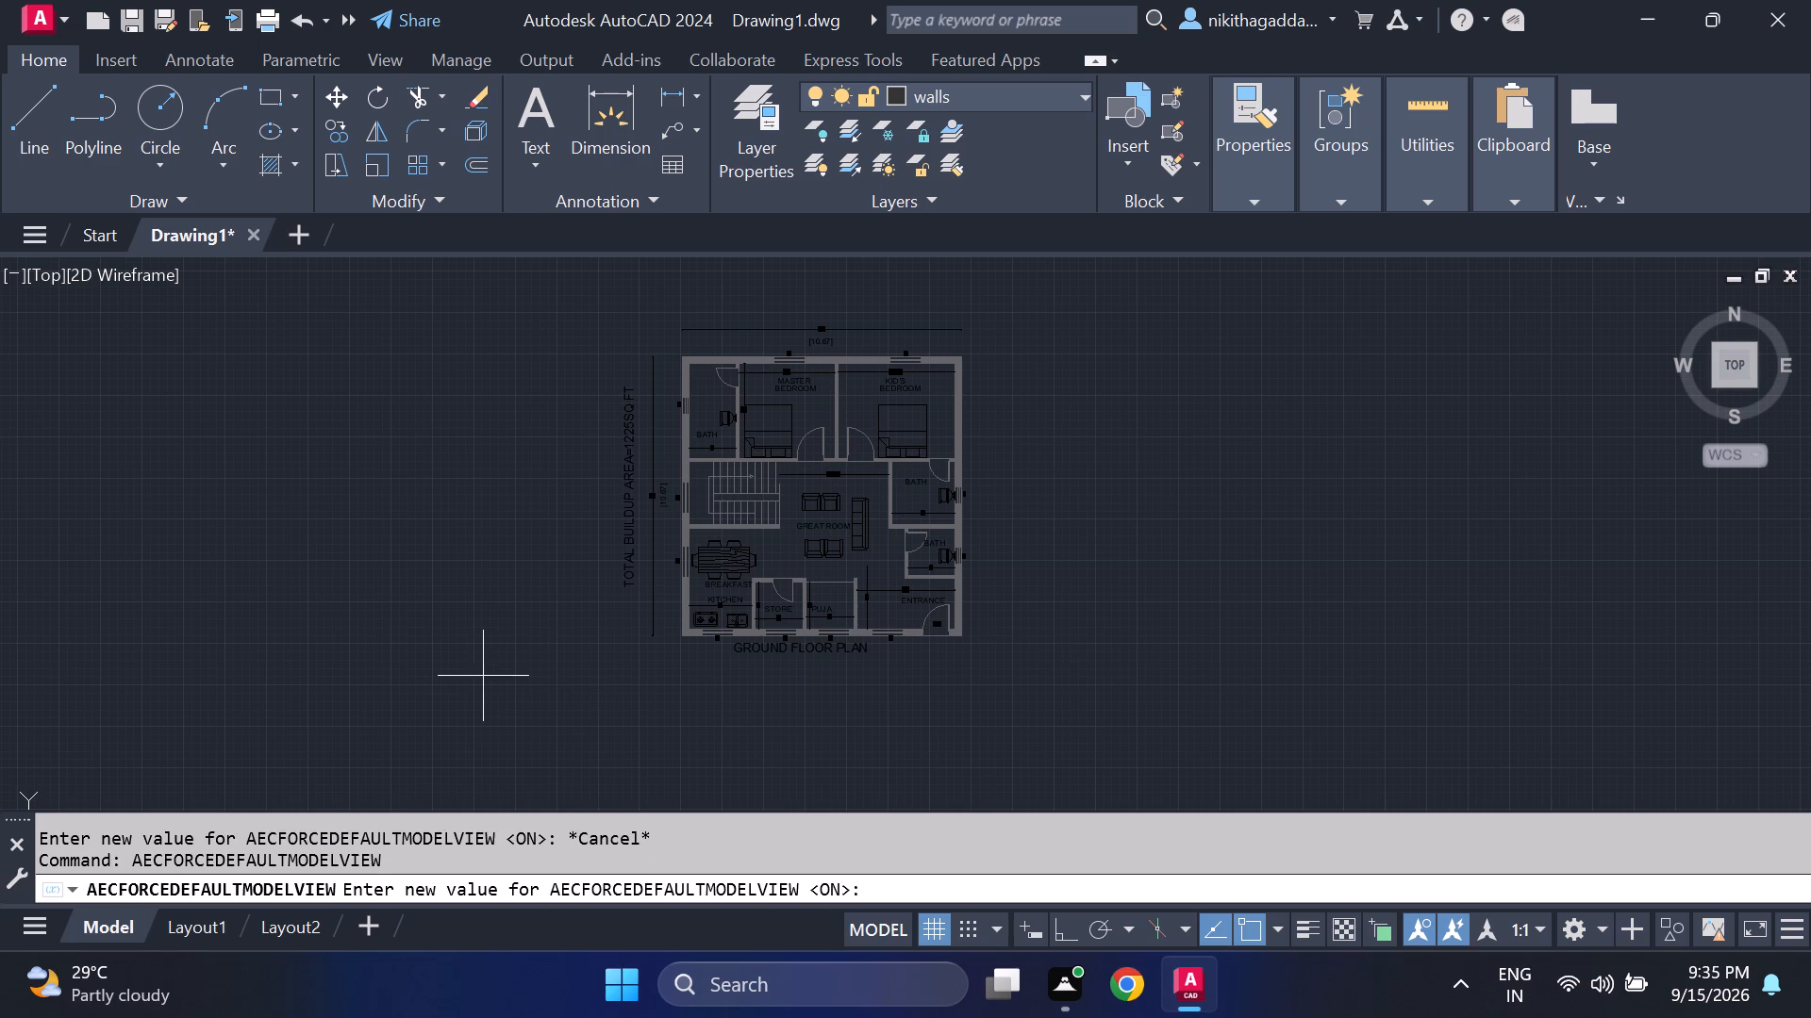
pyautogui.press('1')
pyautogui.write('.1')
pyautogui.press('Return')
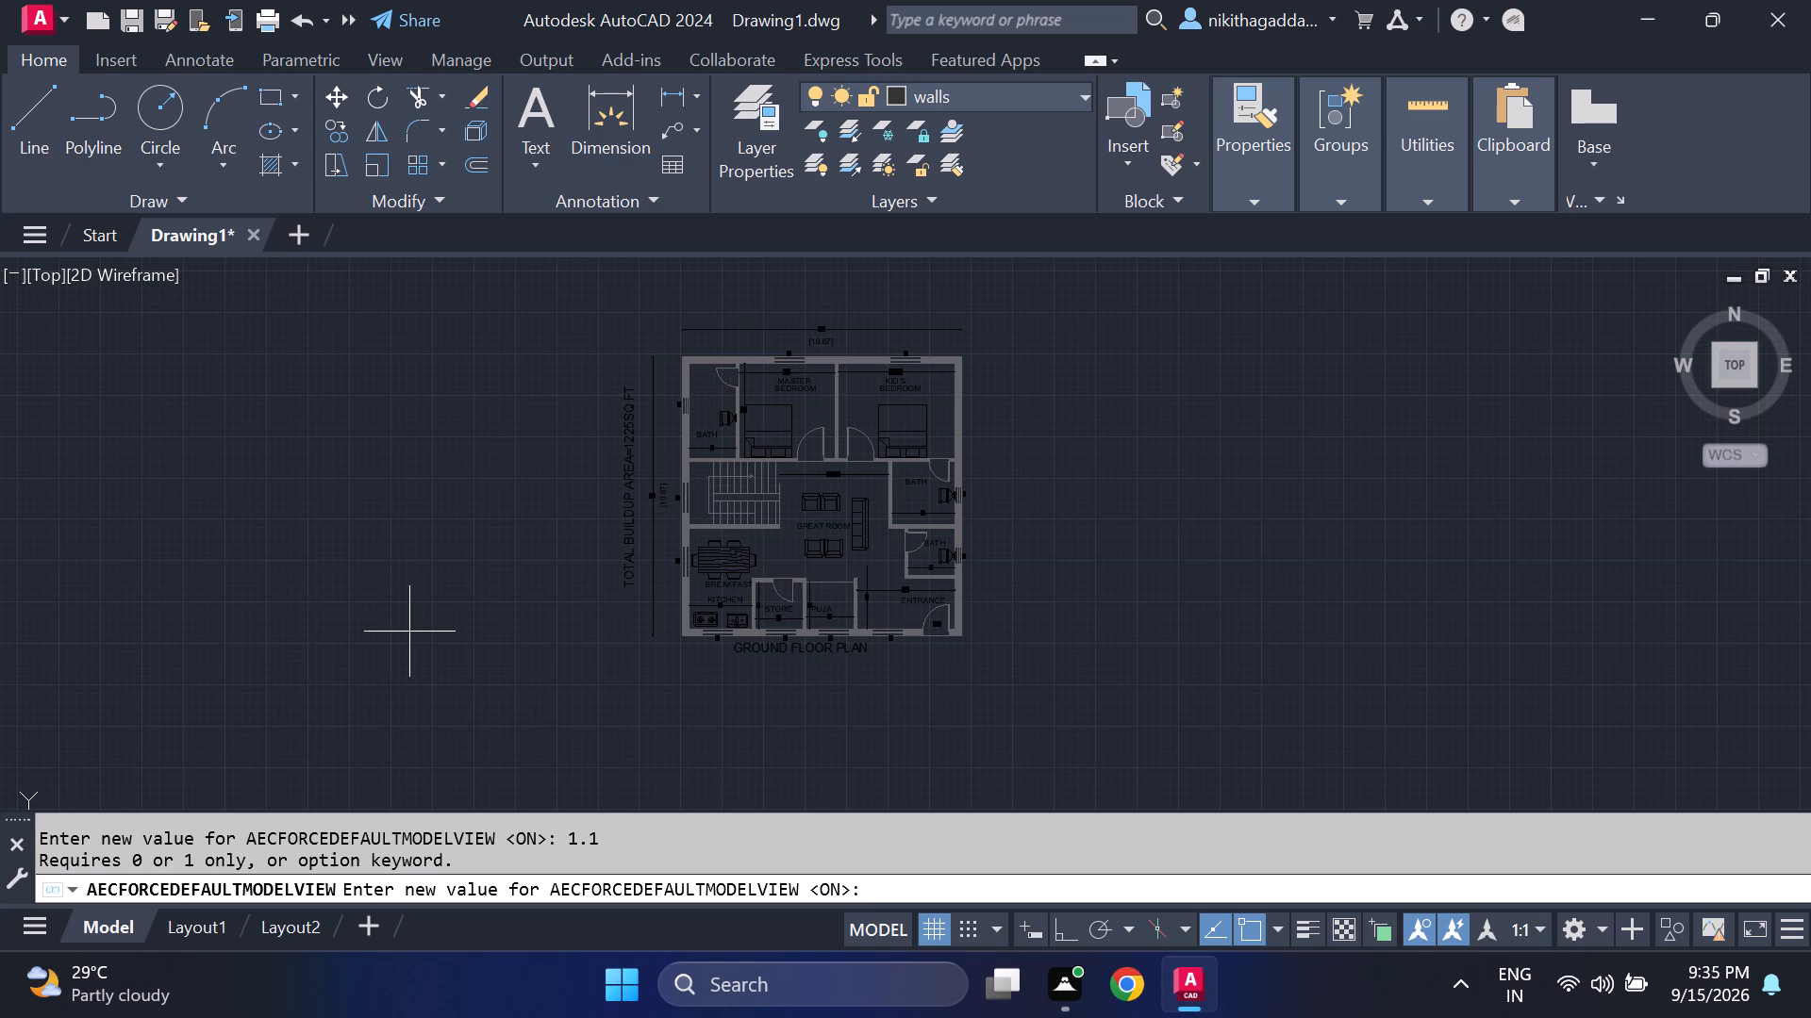
pyautogui.press('0')
pyautogui.press('Return')
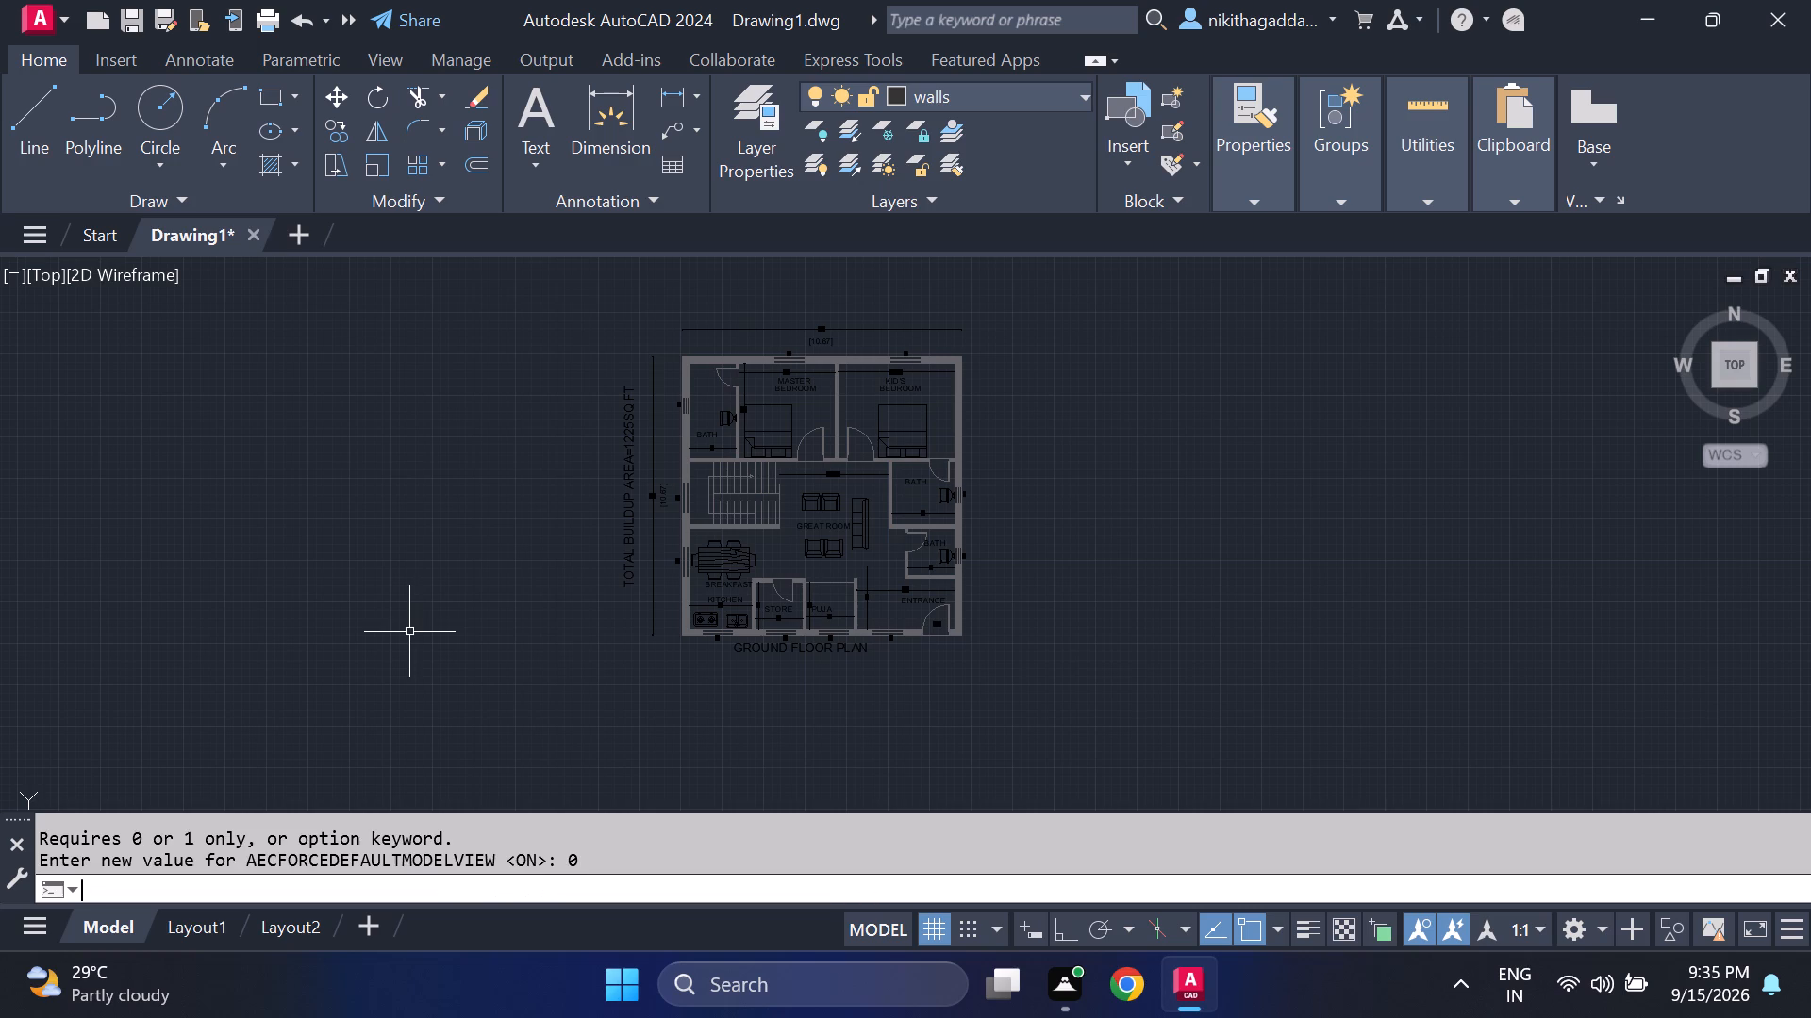
# Switch to Layout1 and preview its PDF plot to check how the plan and its texts fit the sheet.
pyautogui.click(182, 924)
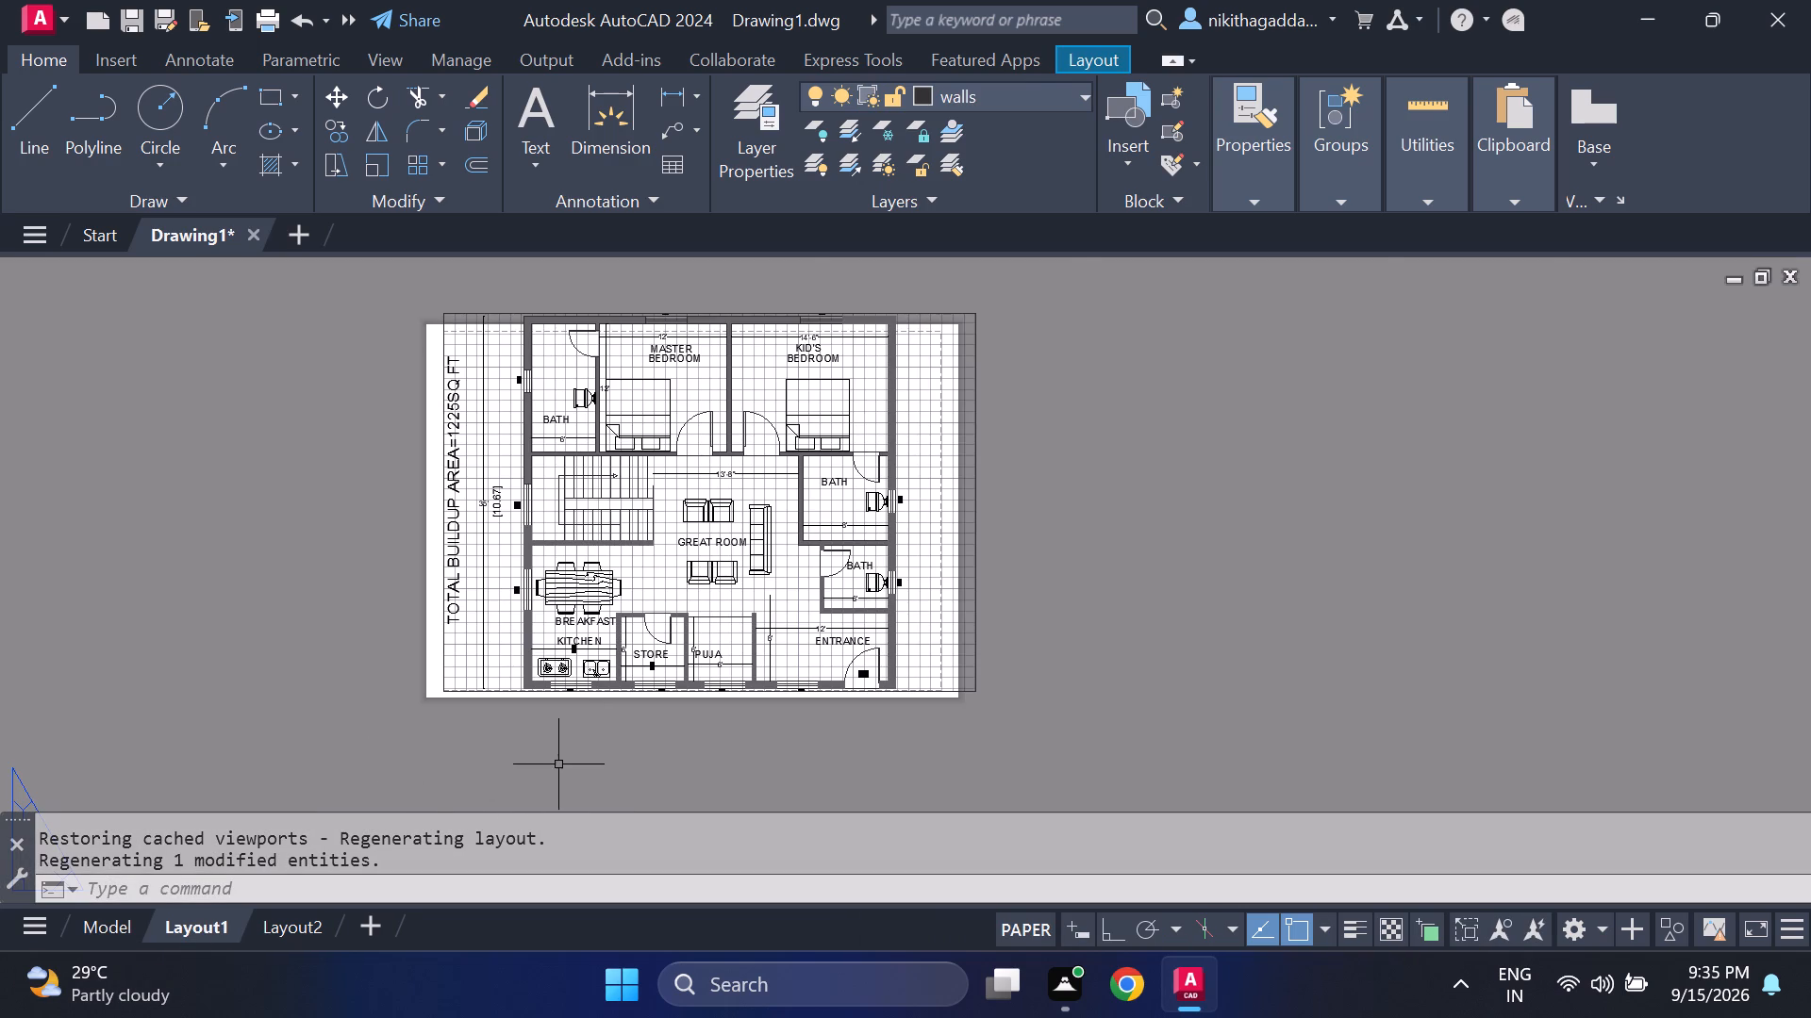
pyautogui.scroll(2, 576, 752)
pyautogui.scroll(-2, 576, 752)
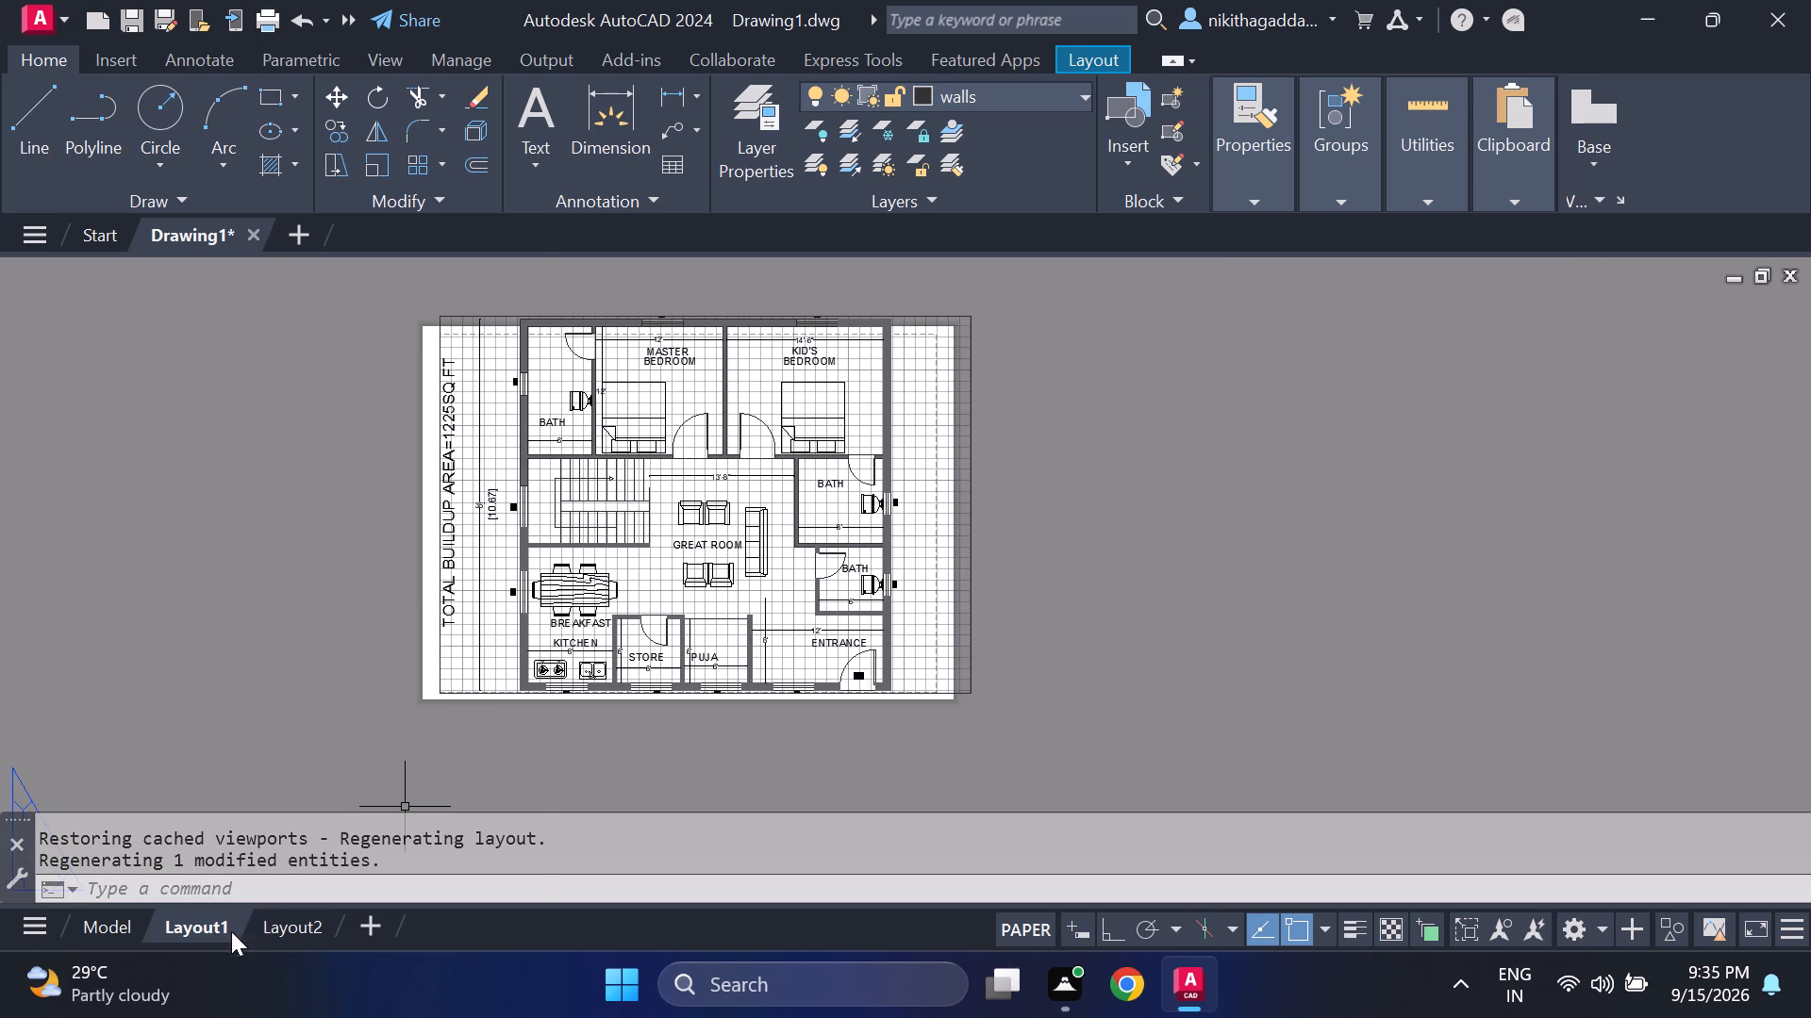
pyautogui.rightClick(204, 930)
pyautogui.click(380, 594)
pyautogui.click(758, 537)
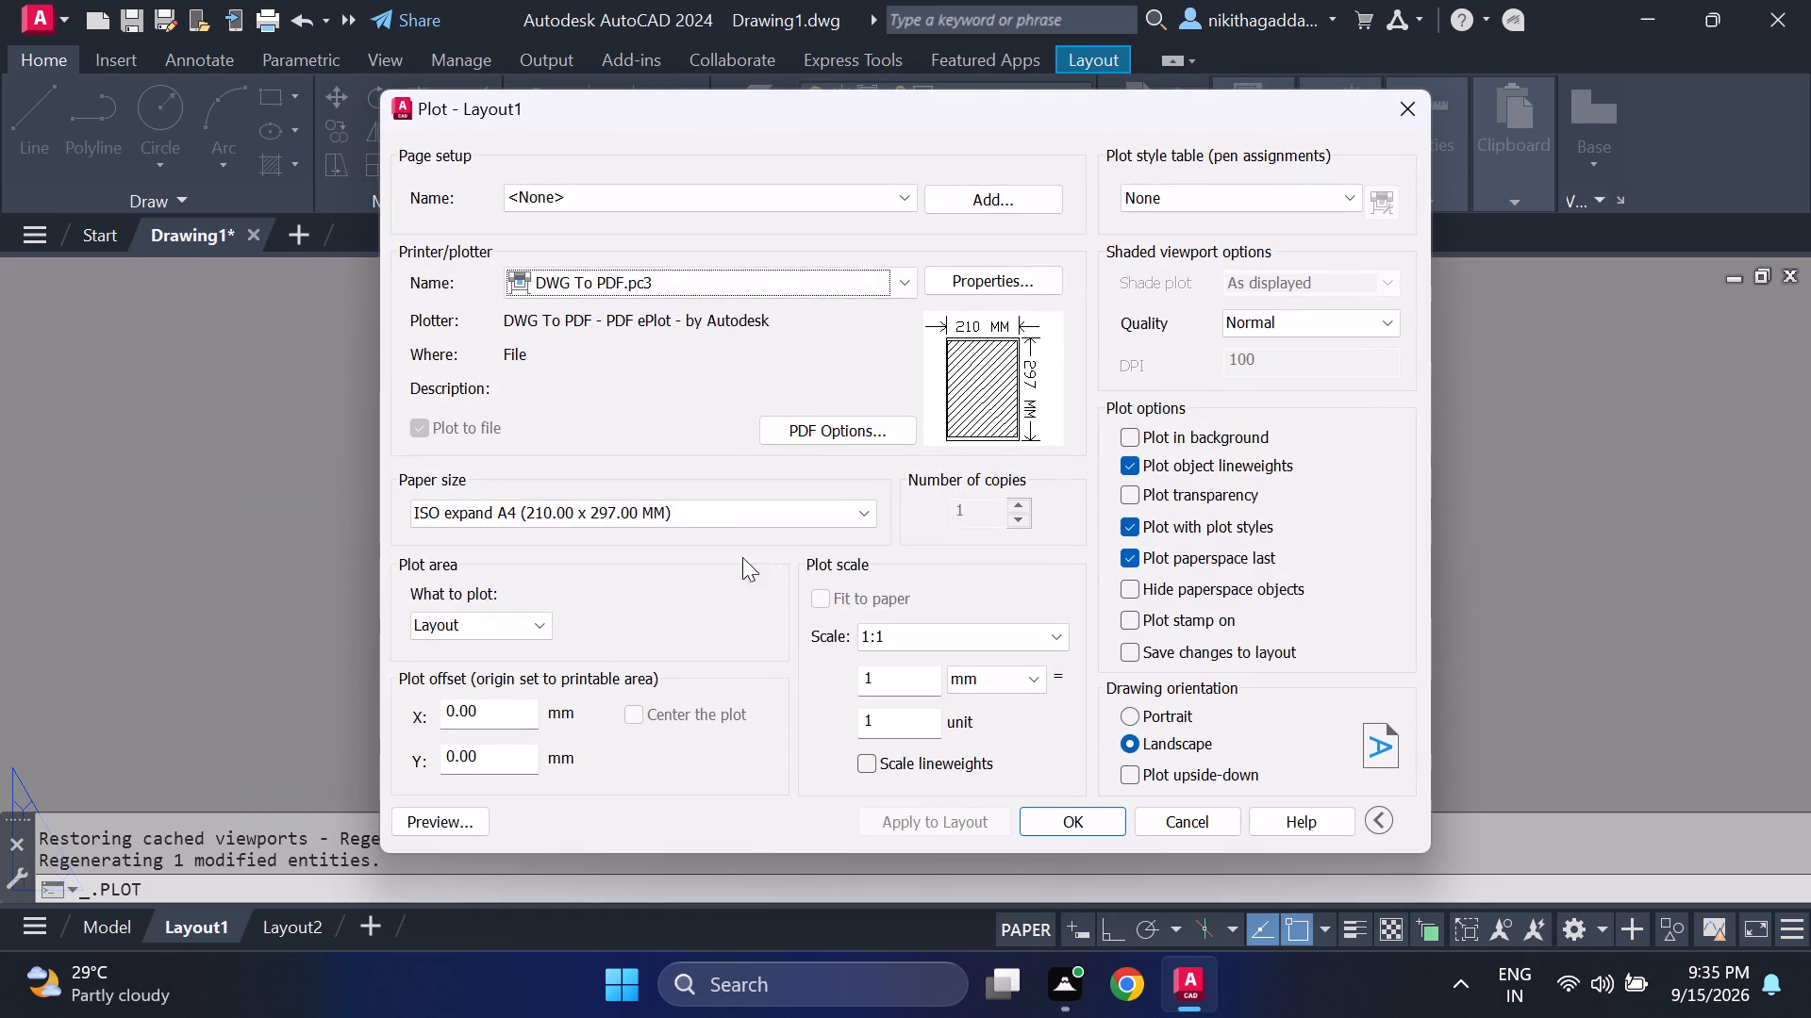
pyautogui.click(456, 821)
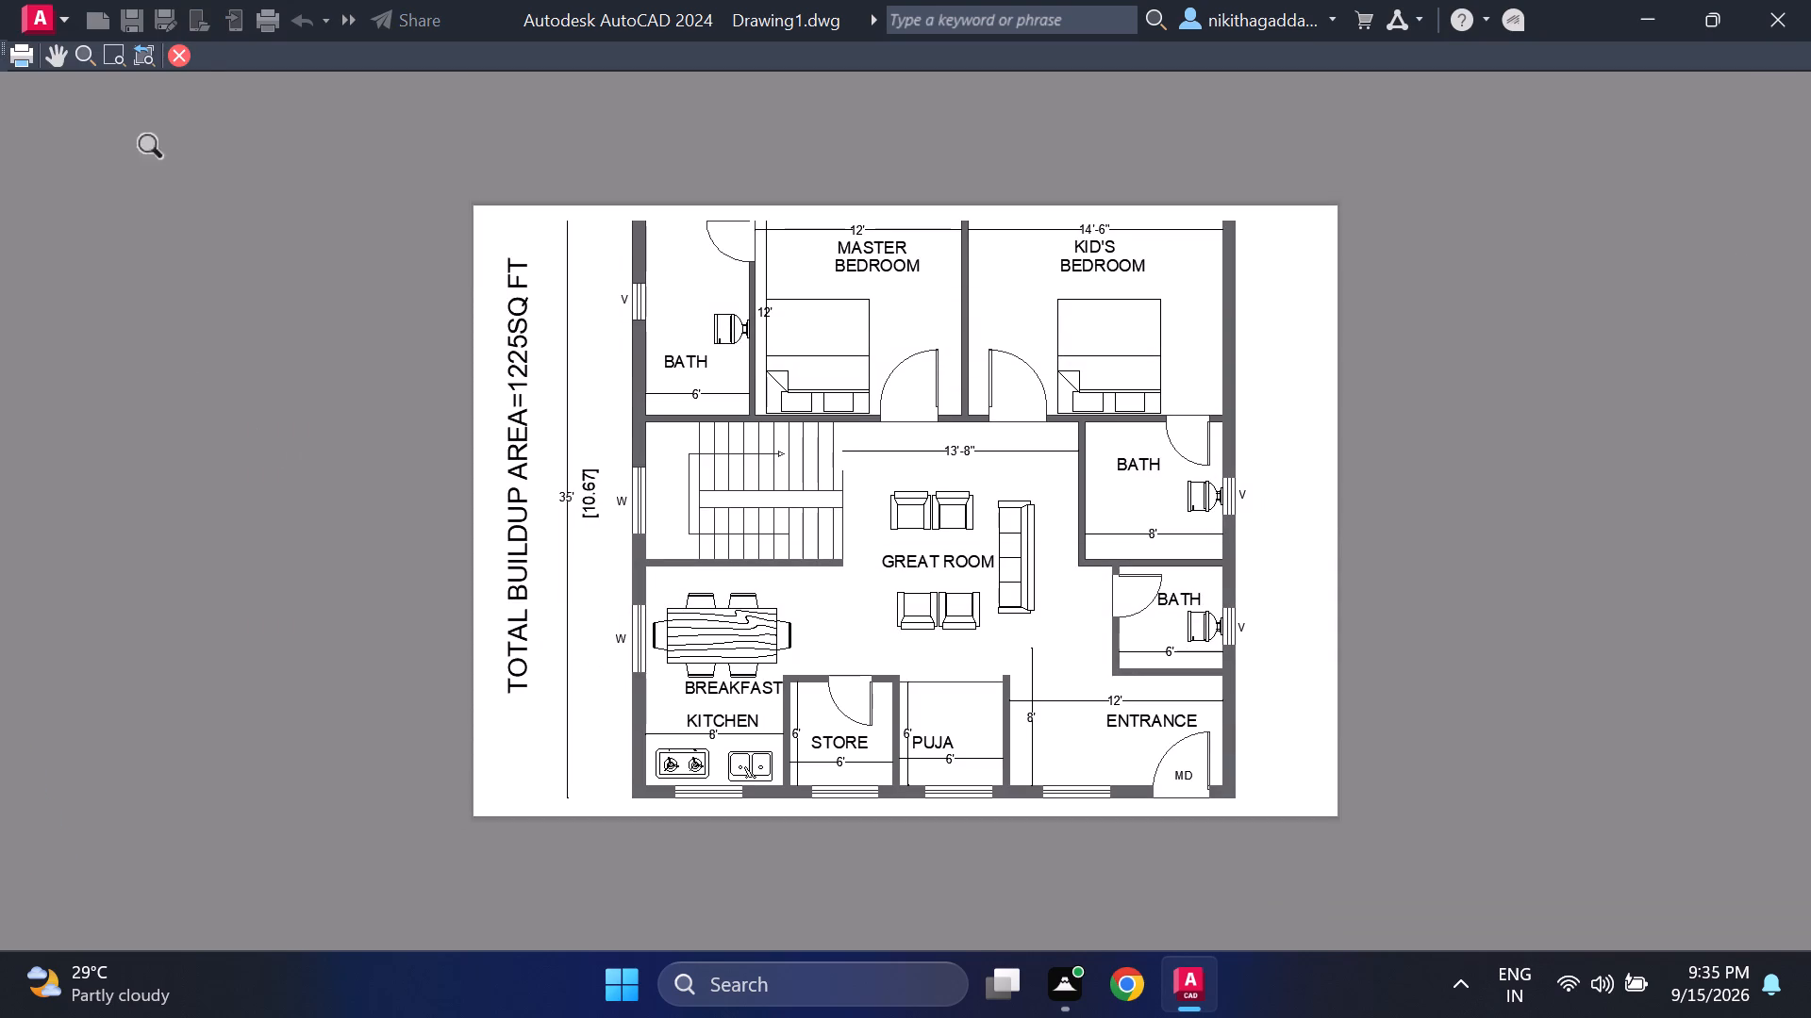
pyautogui.click(180, 53)
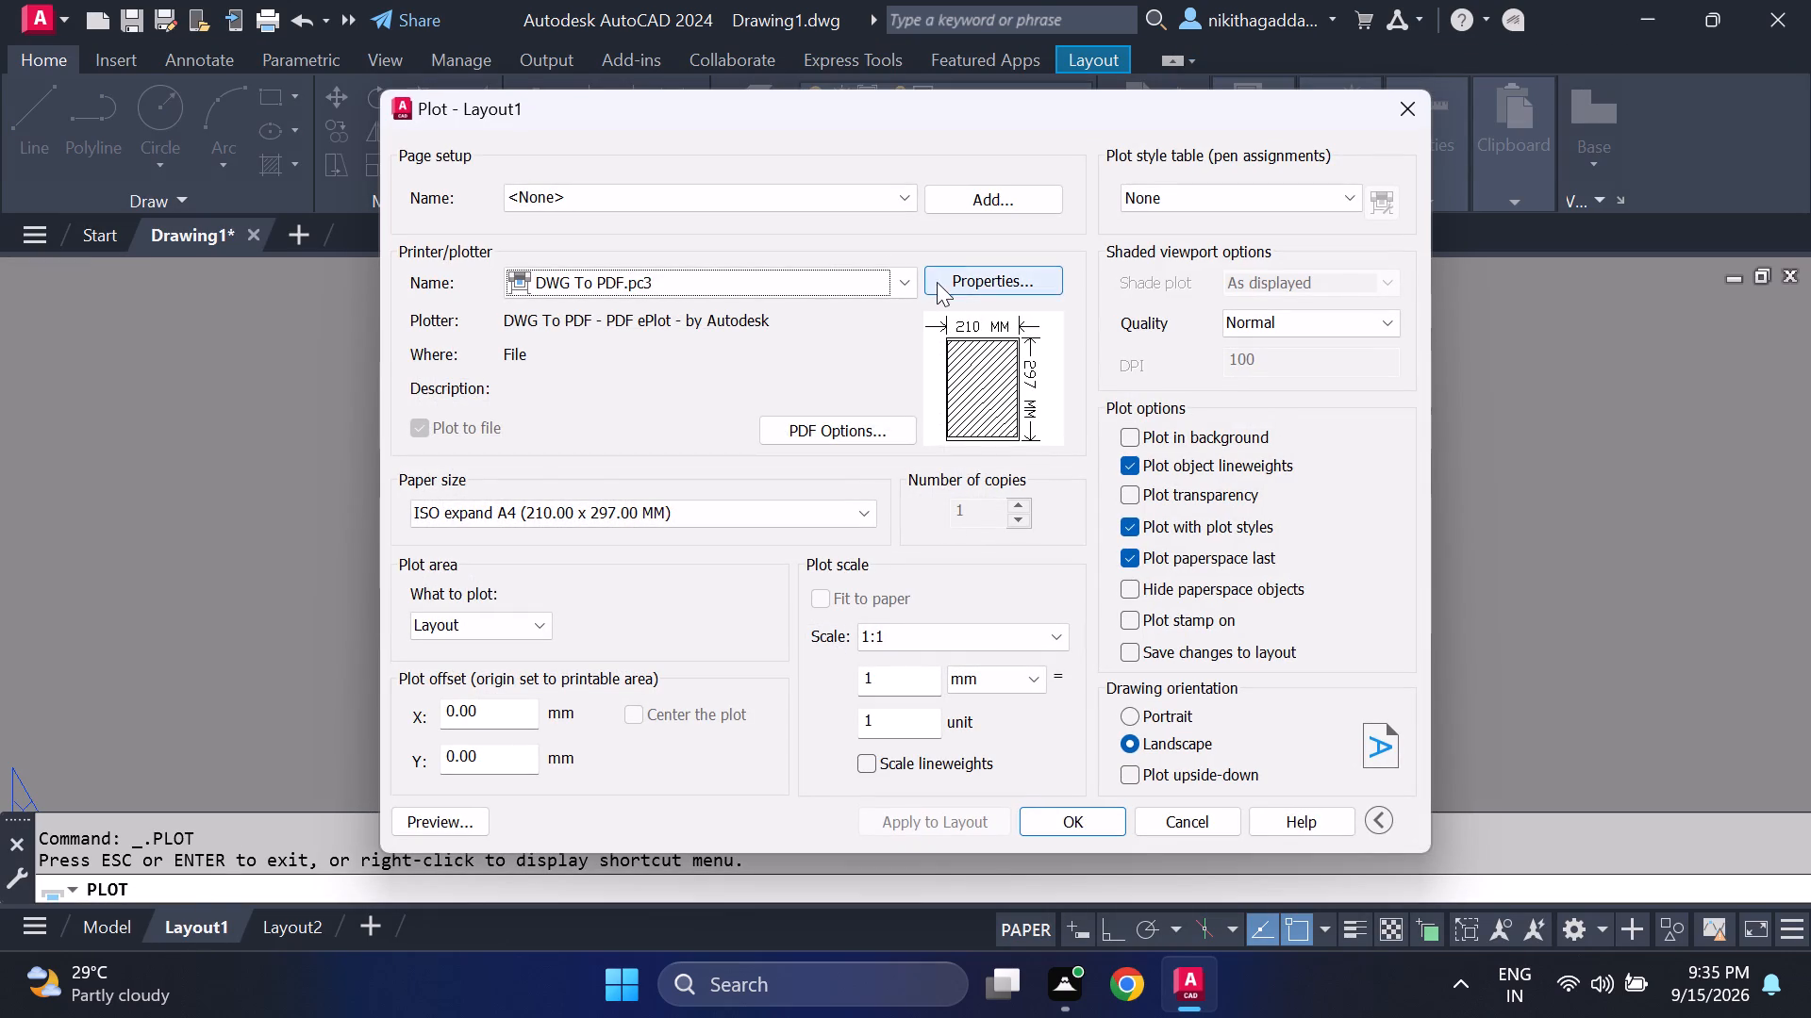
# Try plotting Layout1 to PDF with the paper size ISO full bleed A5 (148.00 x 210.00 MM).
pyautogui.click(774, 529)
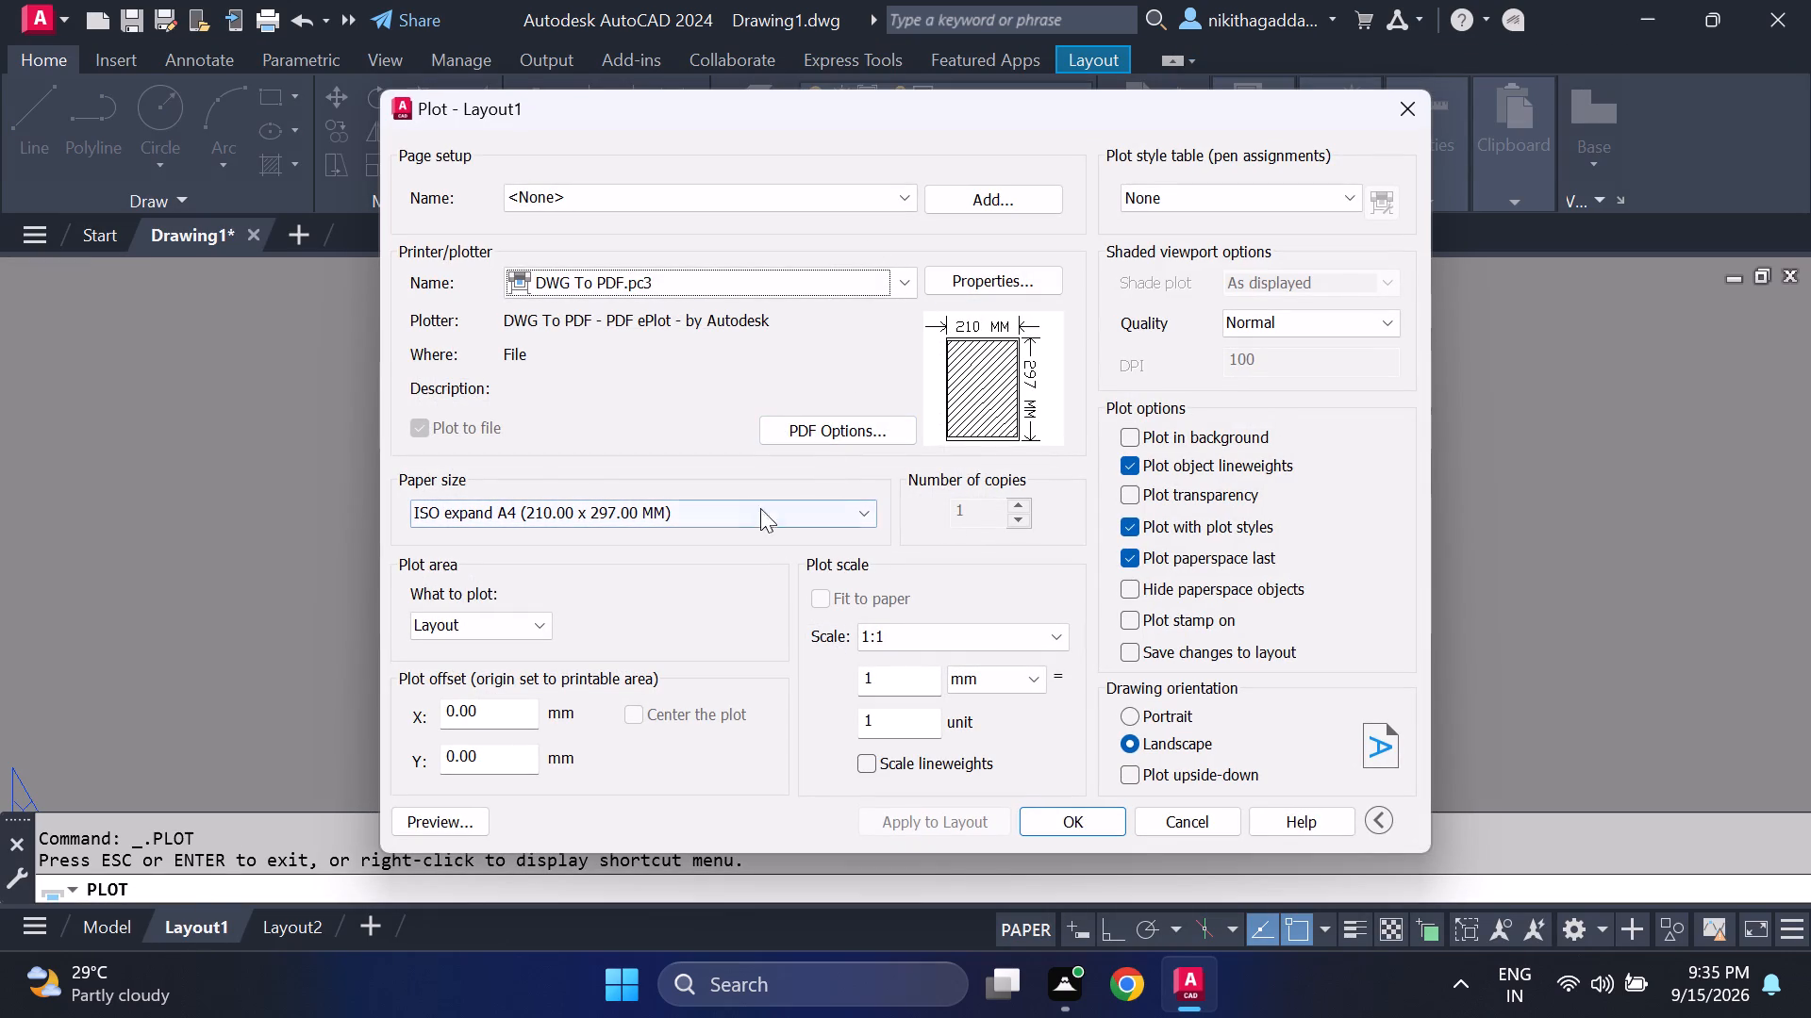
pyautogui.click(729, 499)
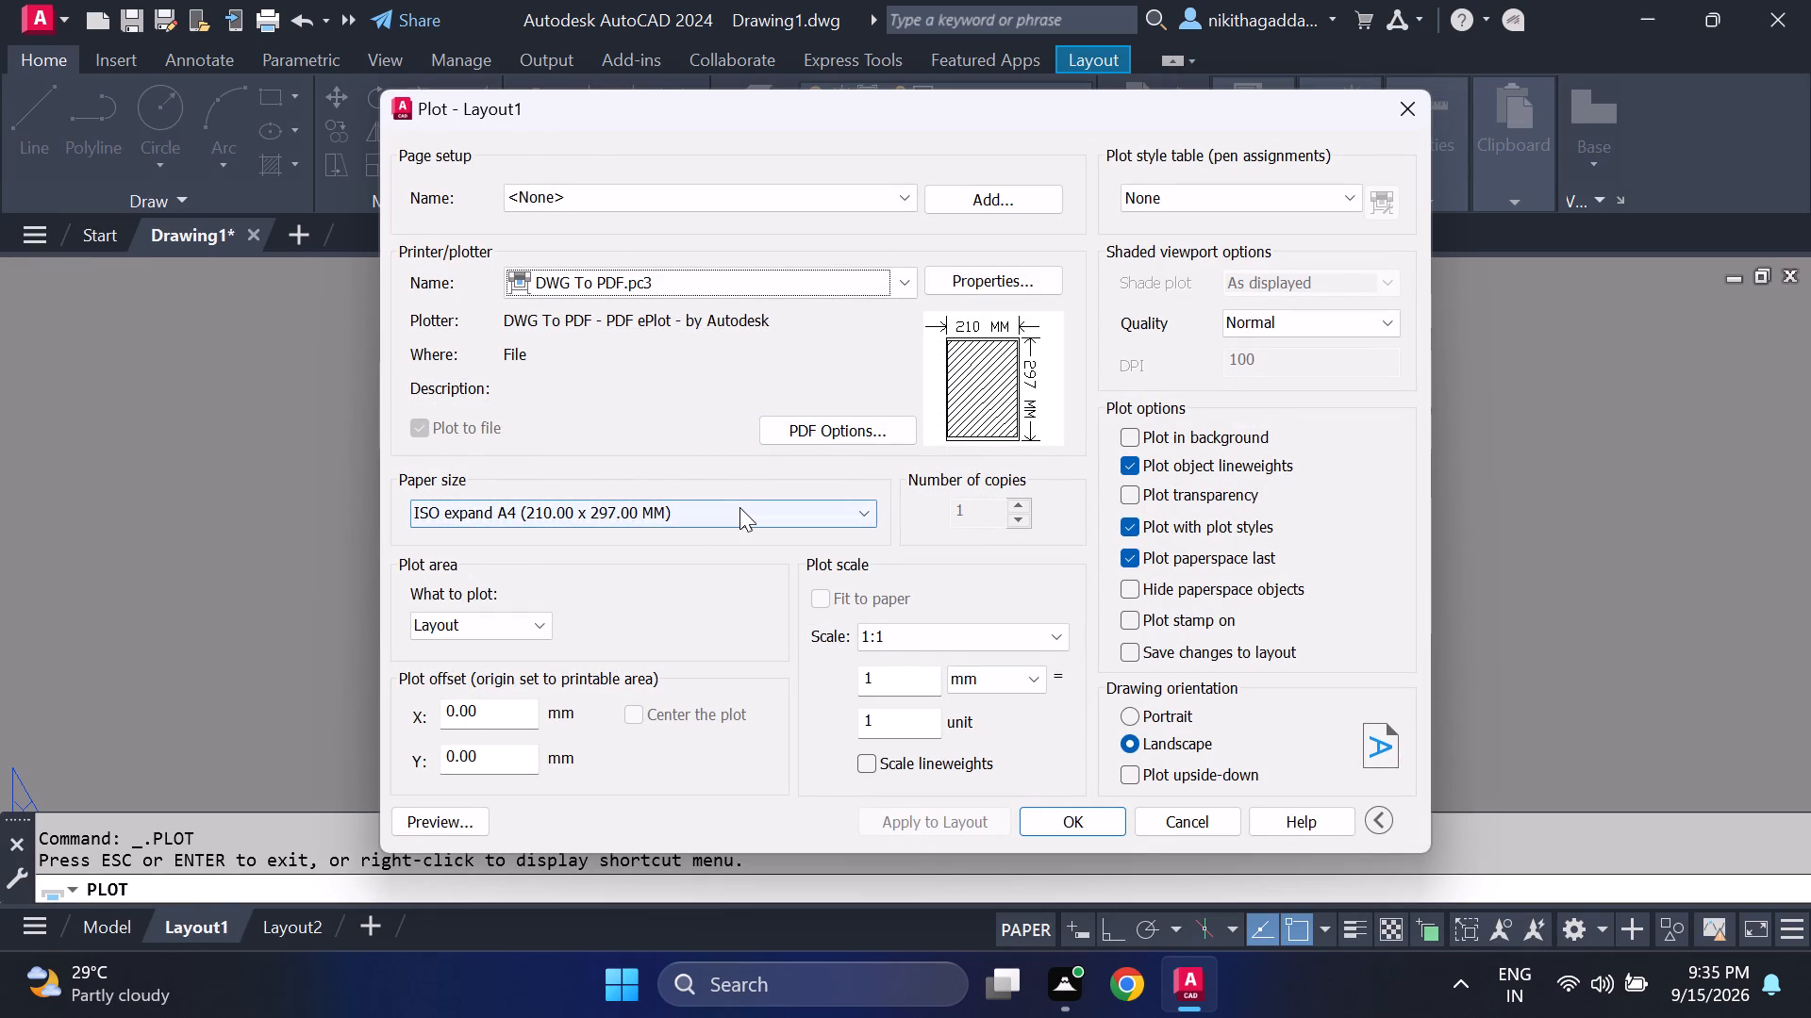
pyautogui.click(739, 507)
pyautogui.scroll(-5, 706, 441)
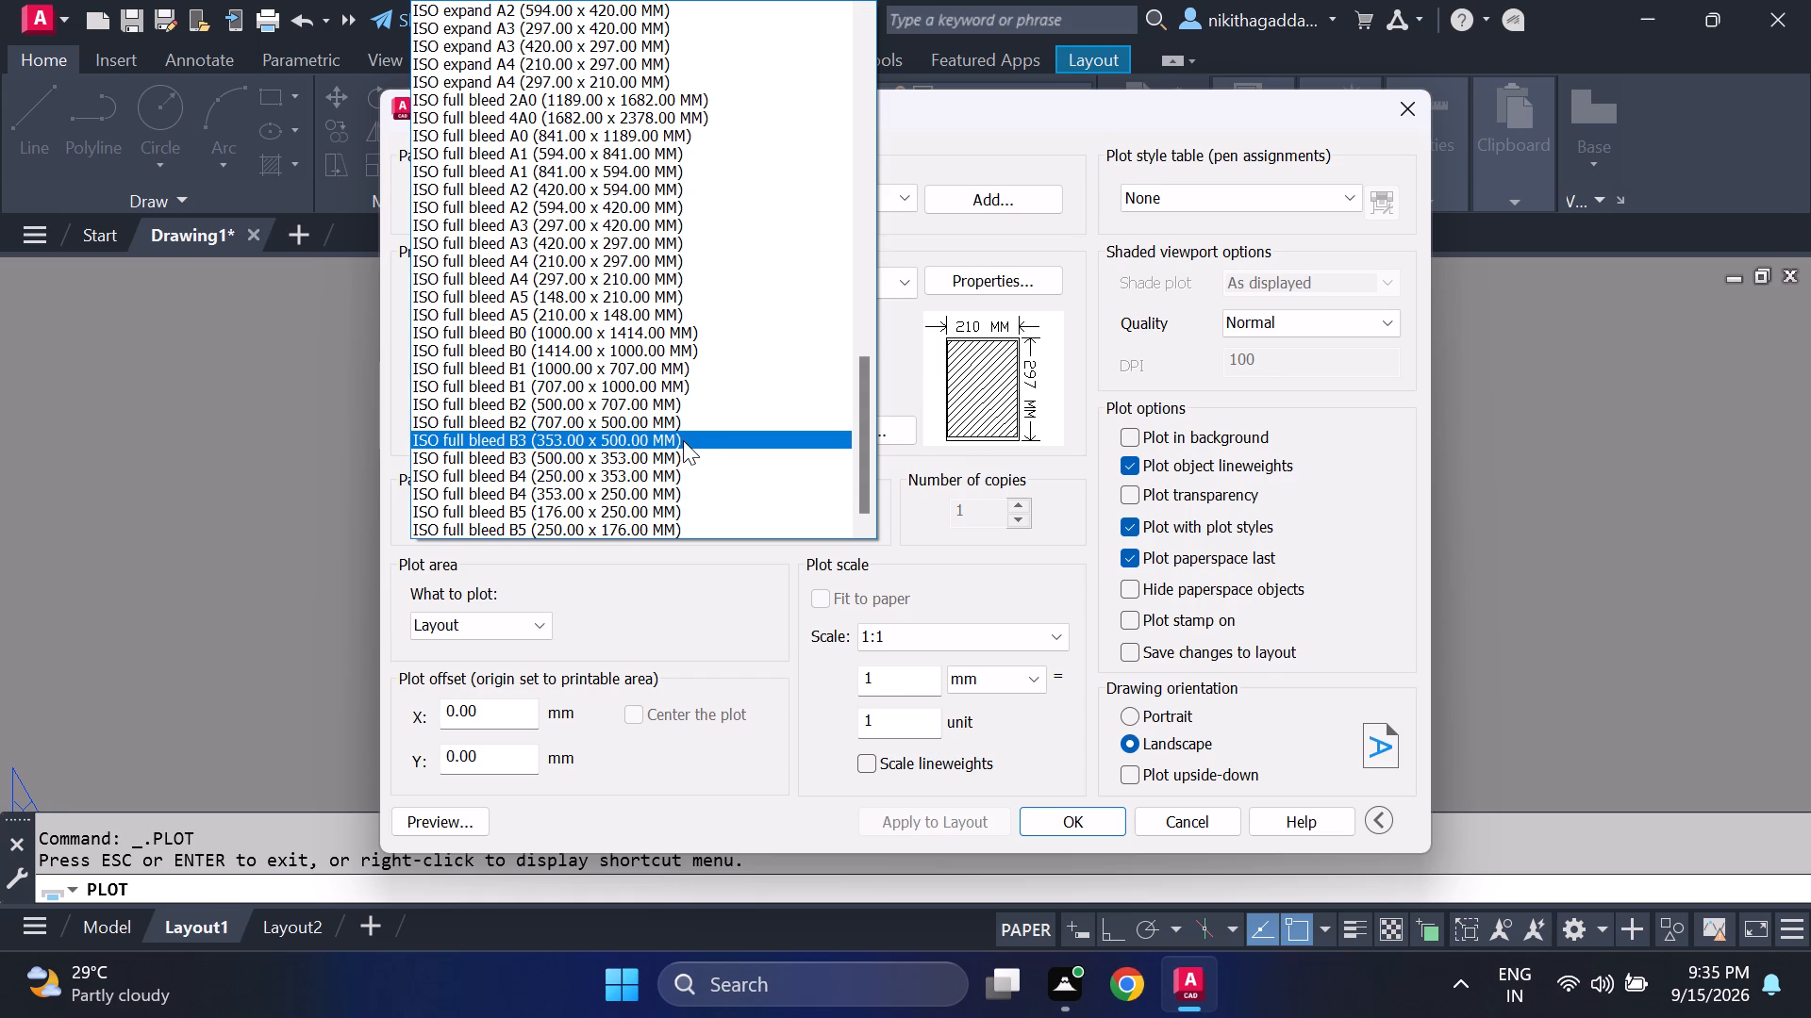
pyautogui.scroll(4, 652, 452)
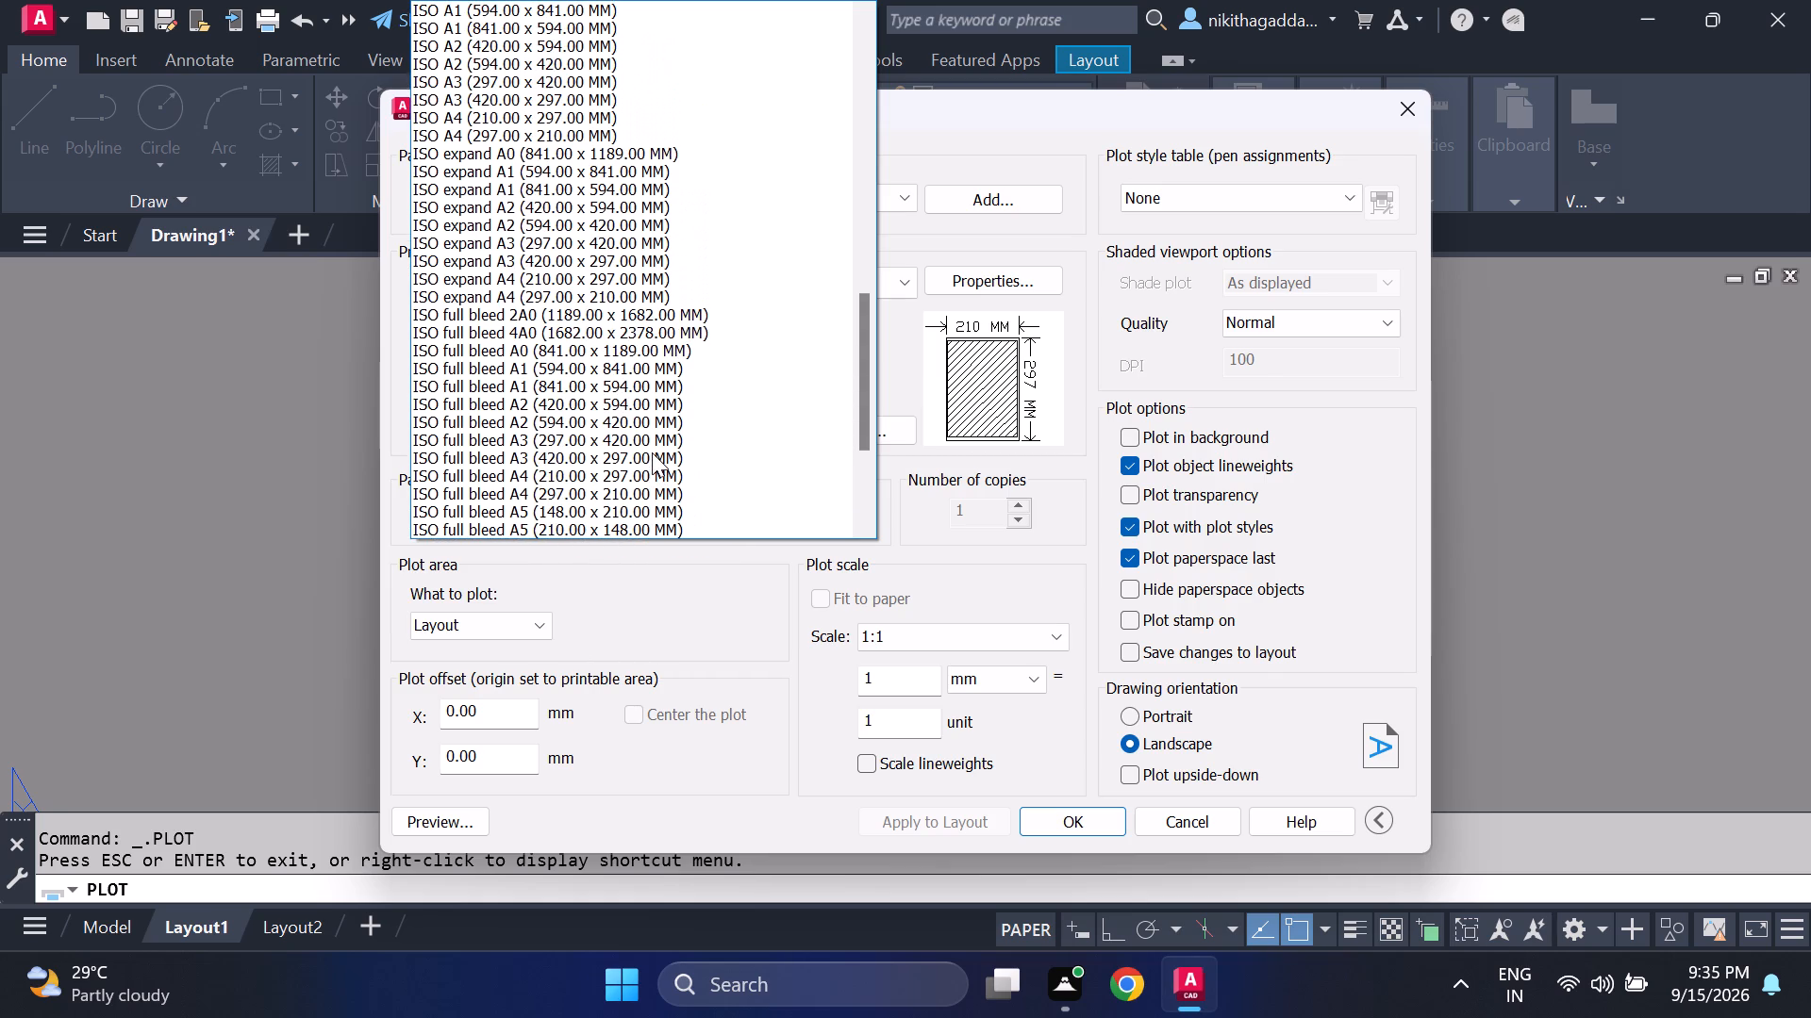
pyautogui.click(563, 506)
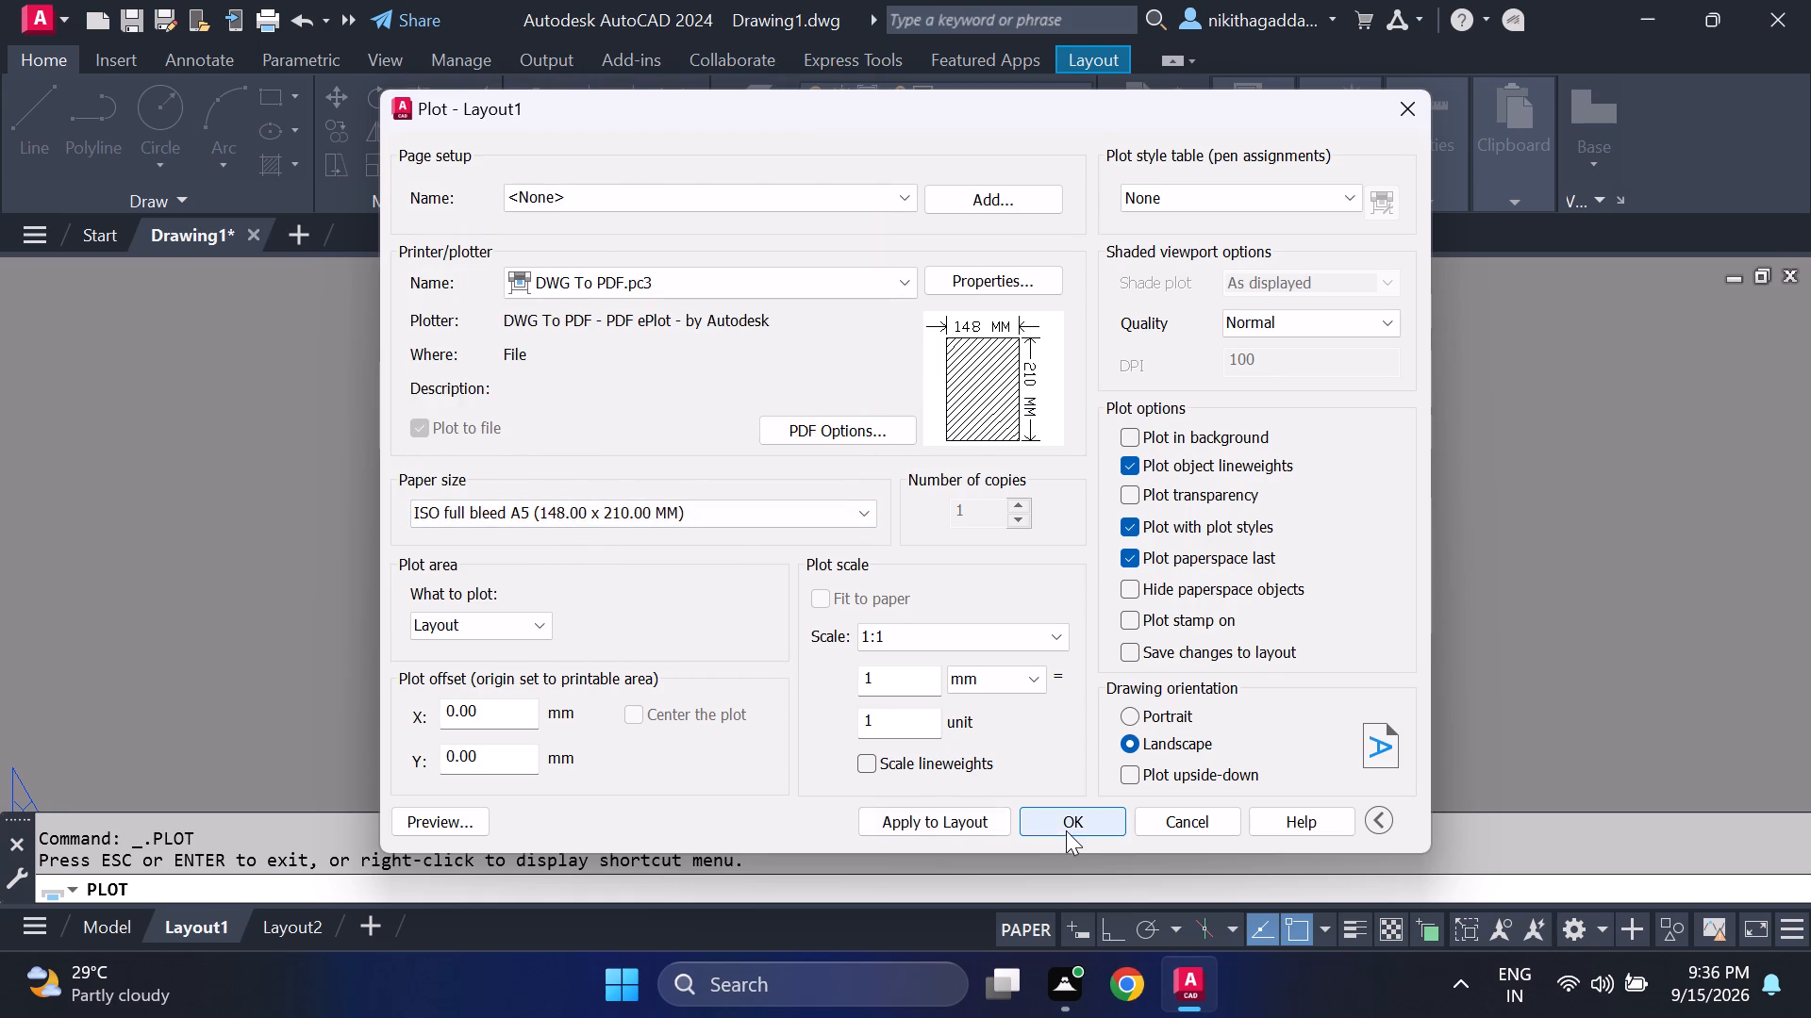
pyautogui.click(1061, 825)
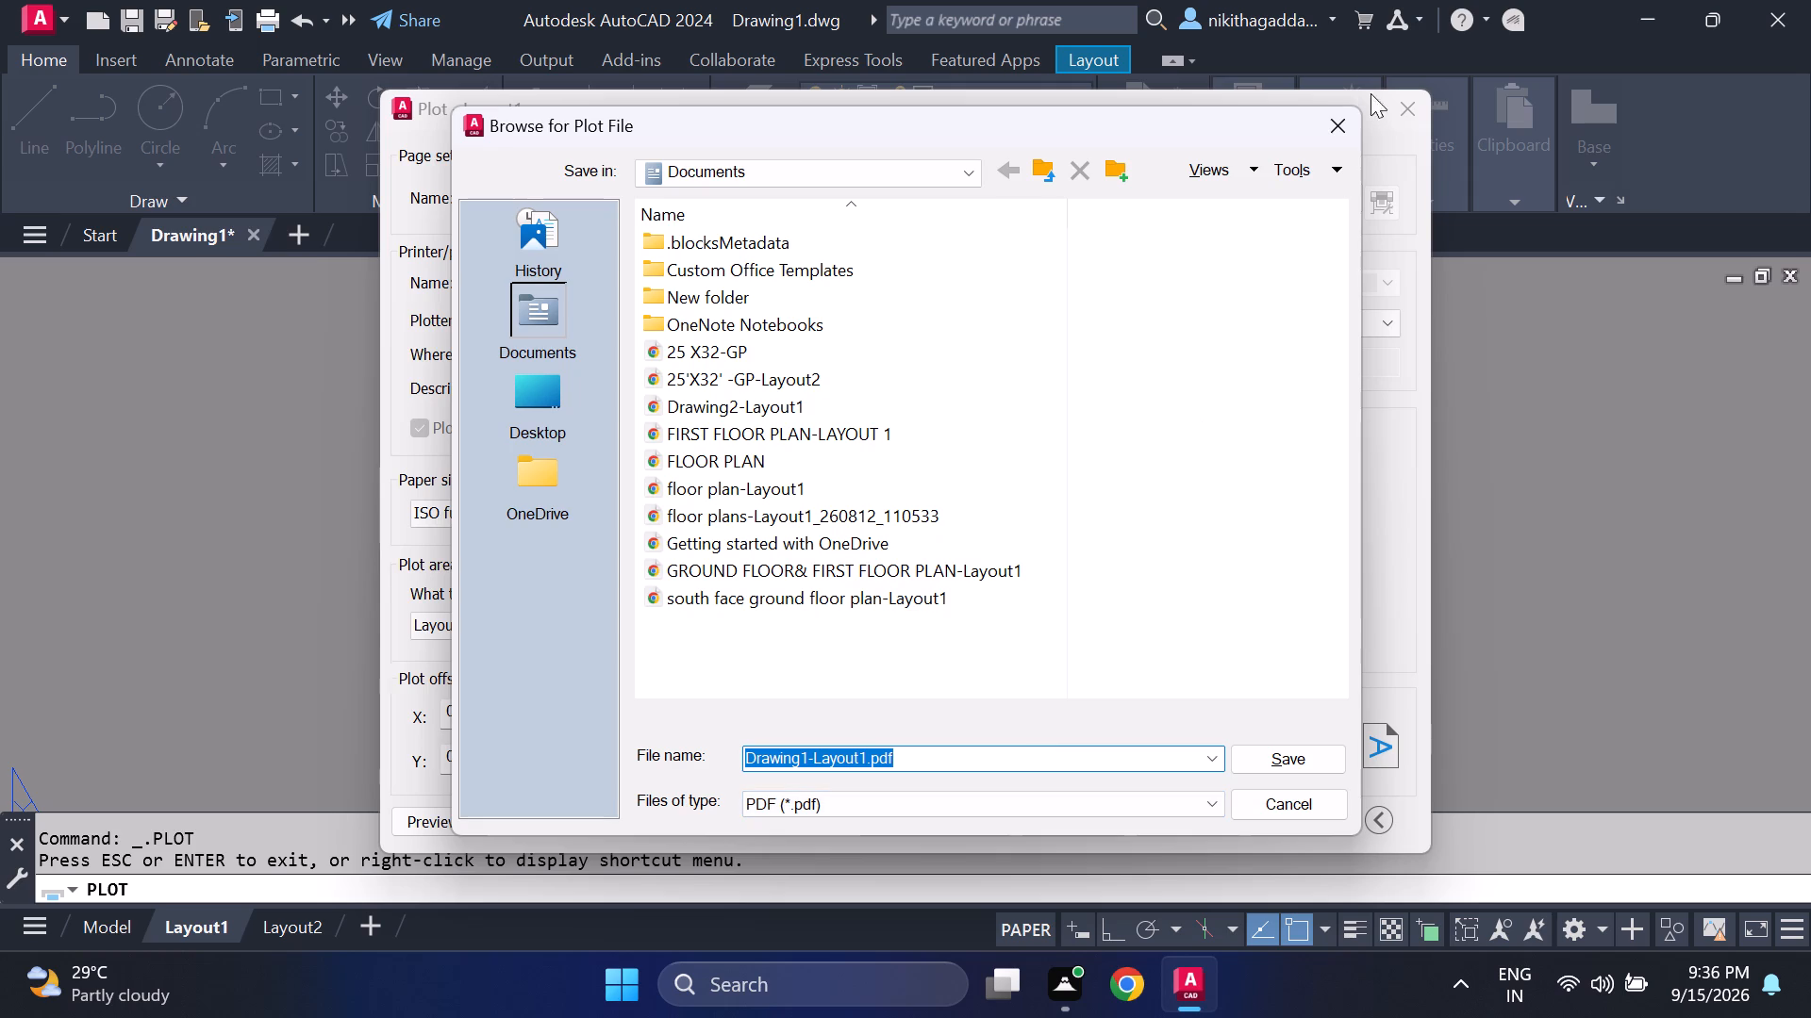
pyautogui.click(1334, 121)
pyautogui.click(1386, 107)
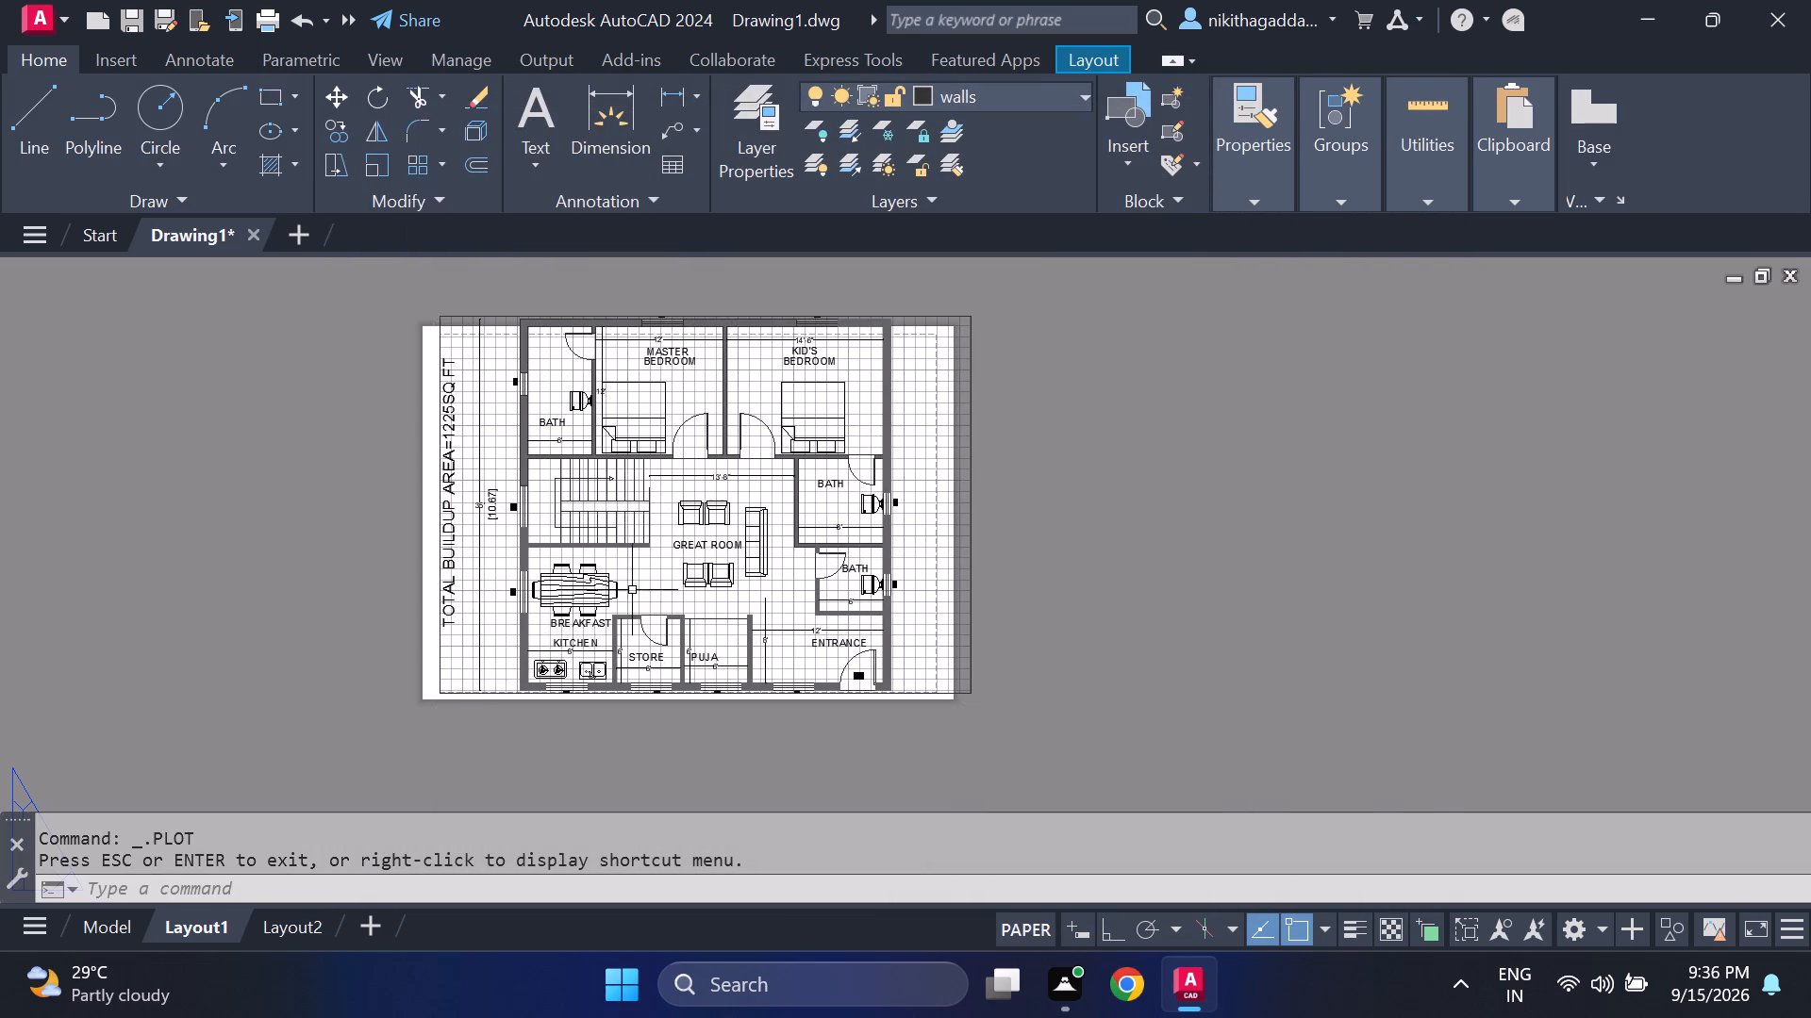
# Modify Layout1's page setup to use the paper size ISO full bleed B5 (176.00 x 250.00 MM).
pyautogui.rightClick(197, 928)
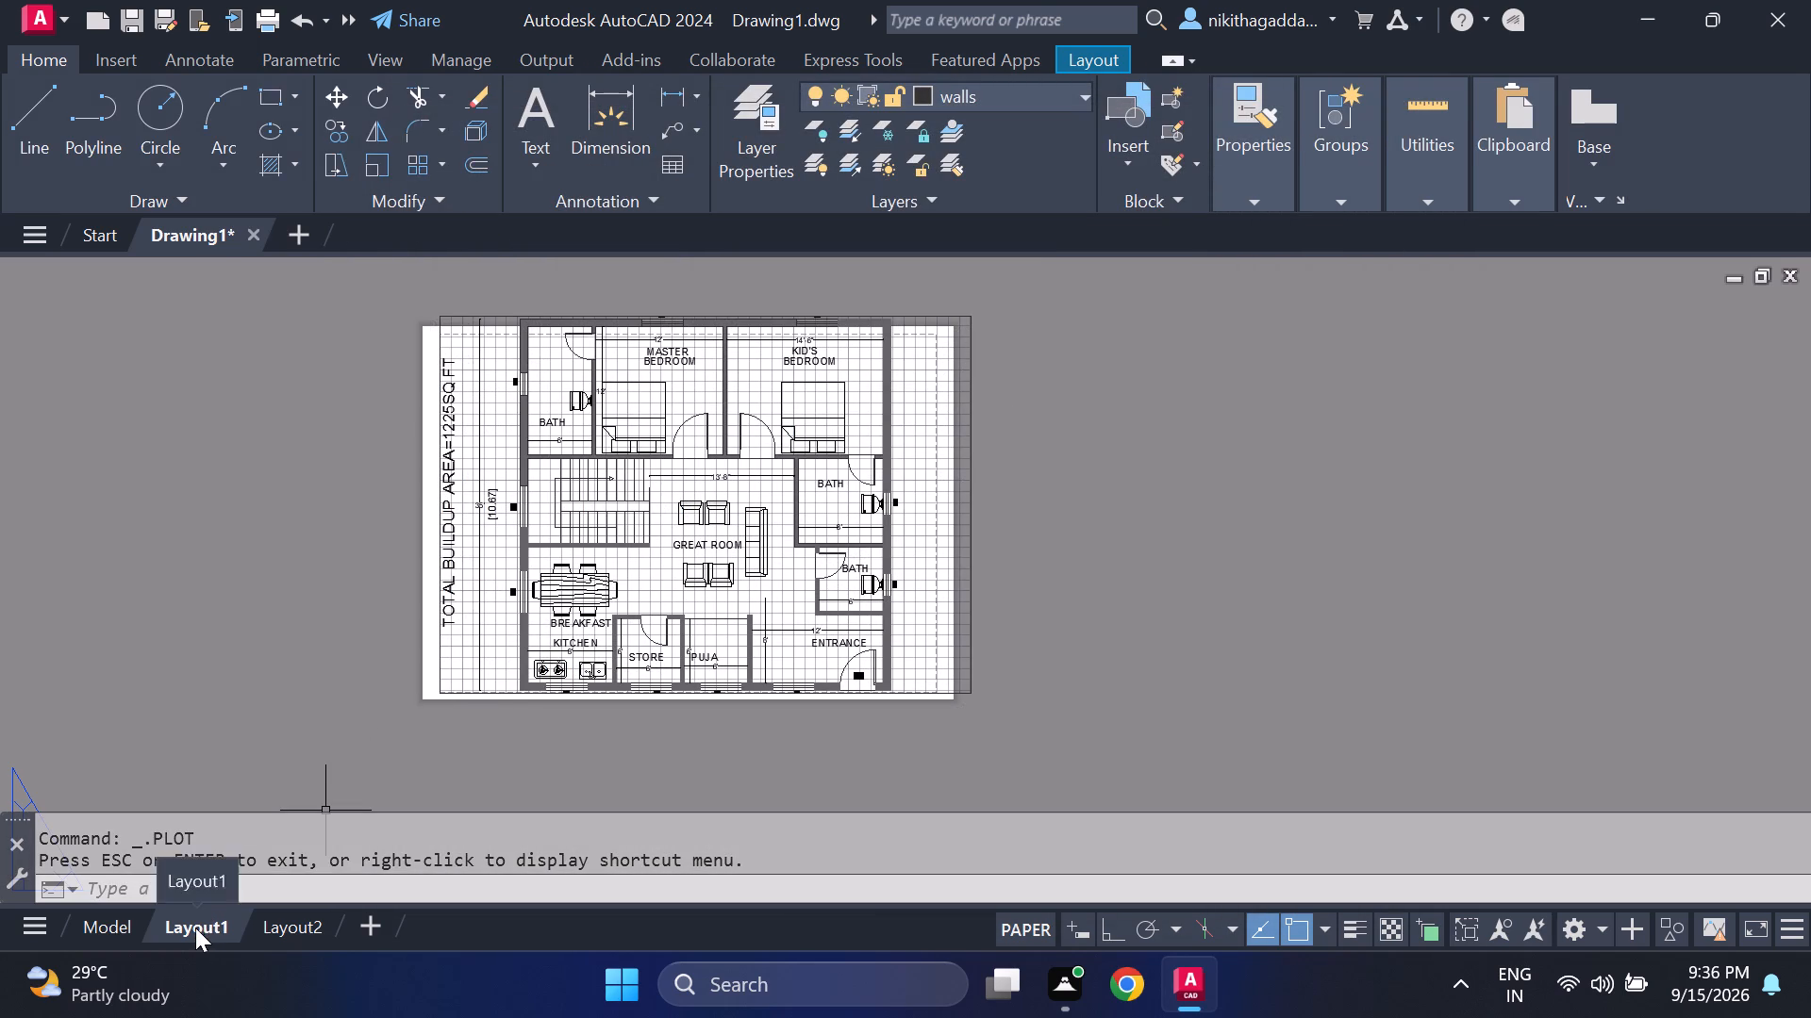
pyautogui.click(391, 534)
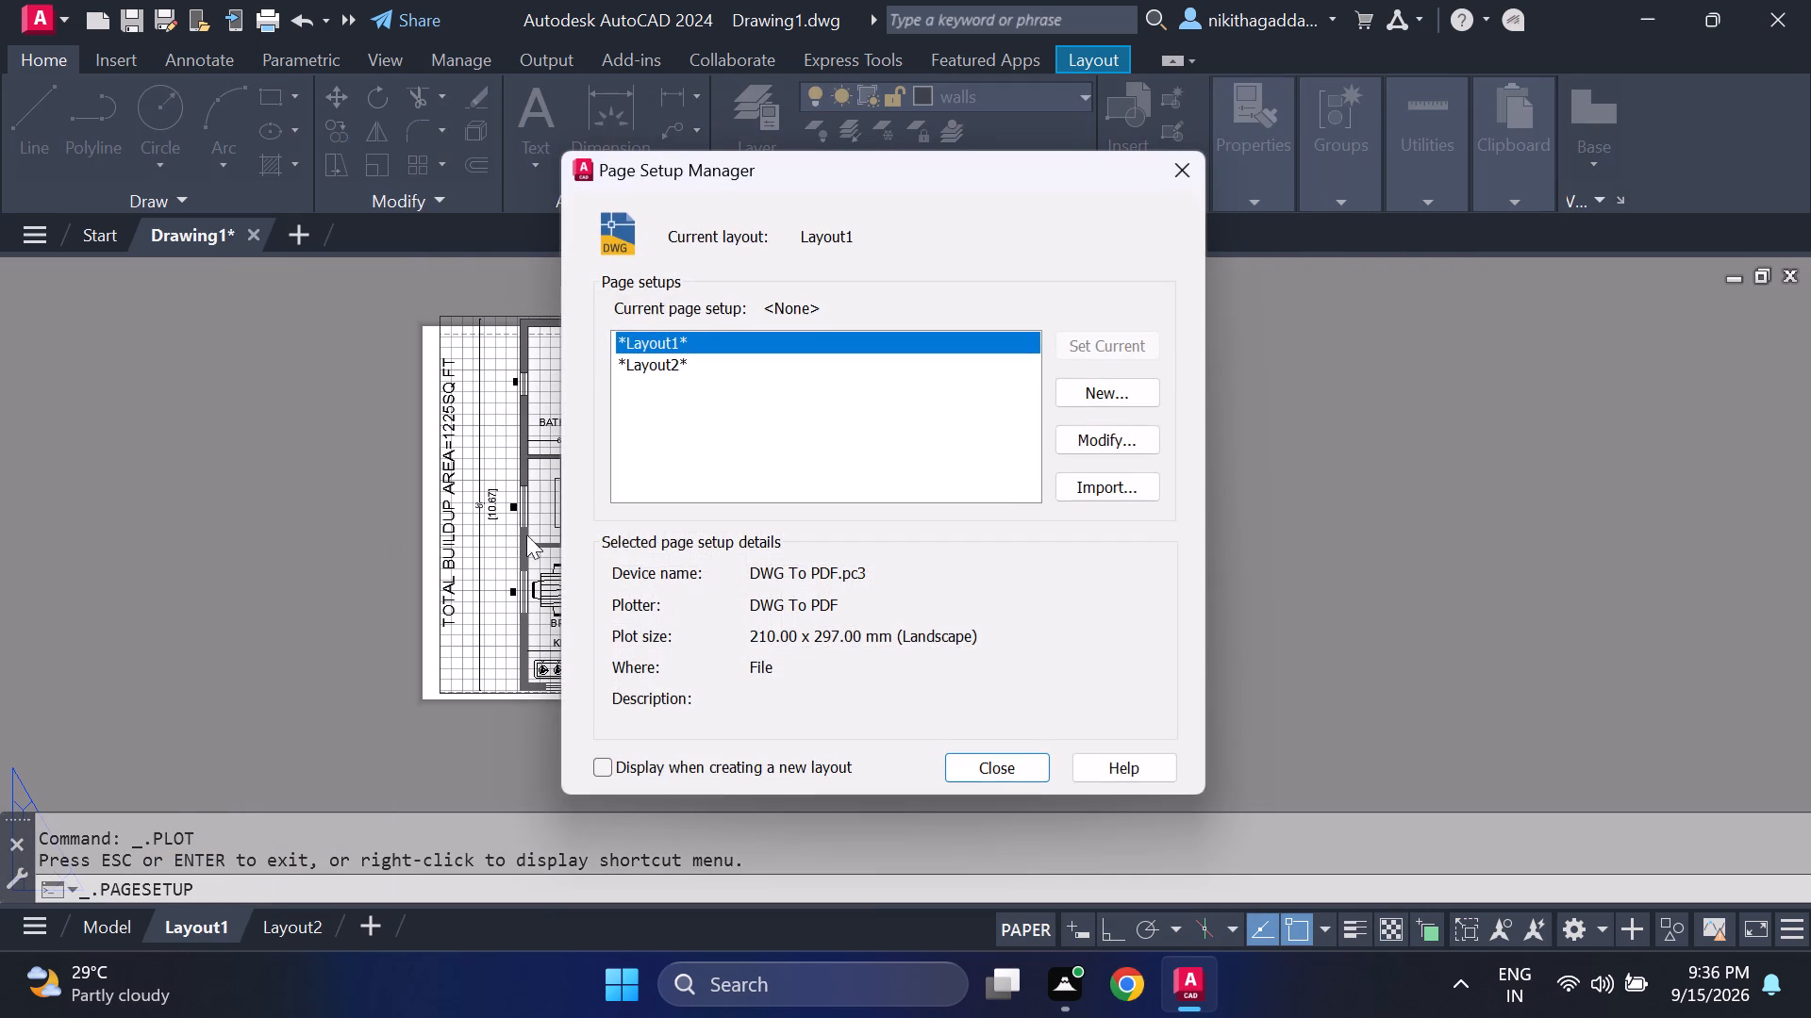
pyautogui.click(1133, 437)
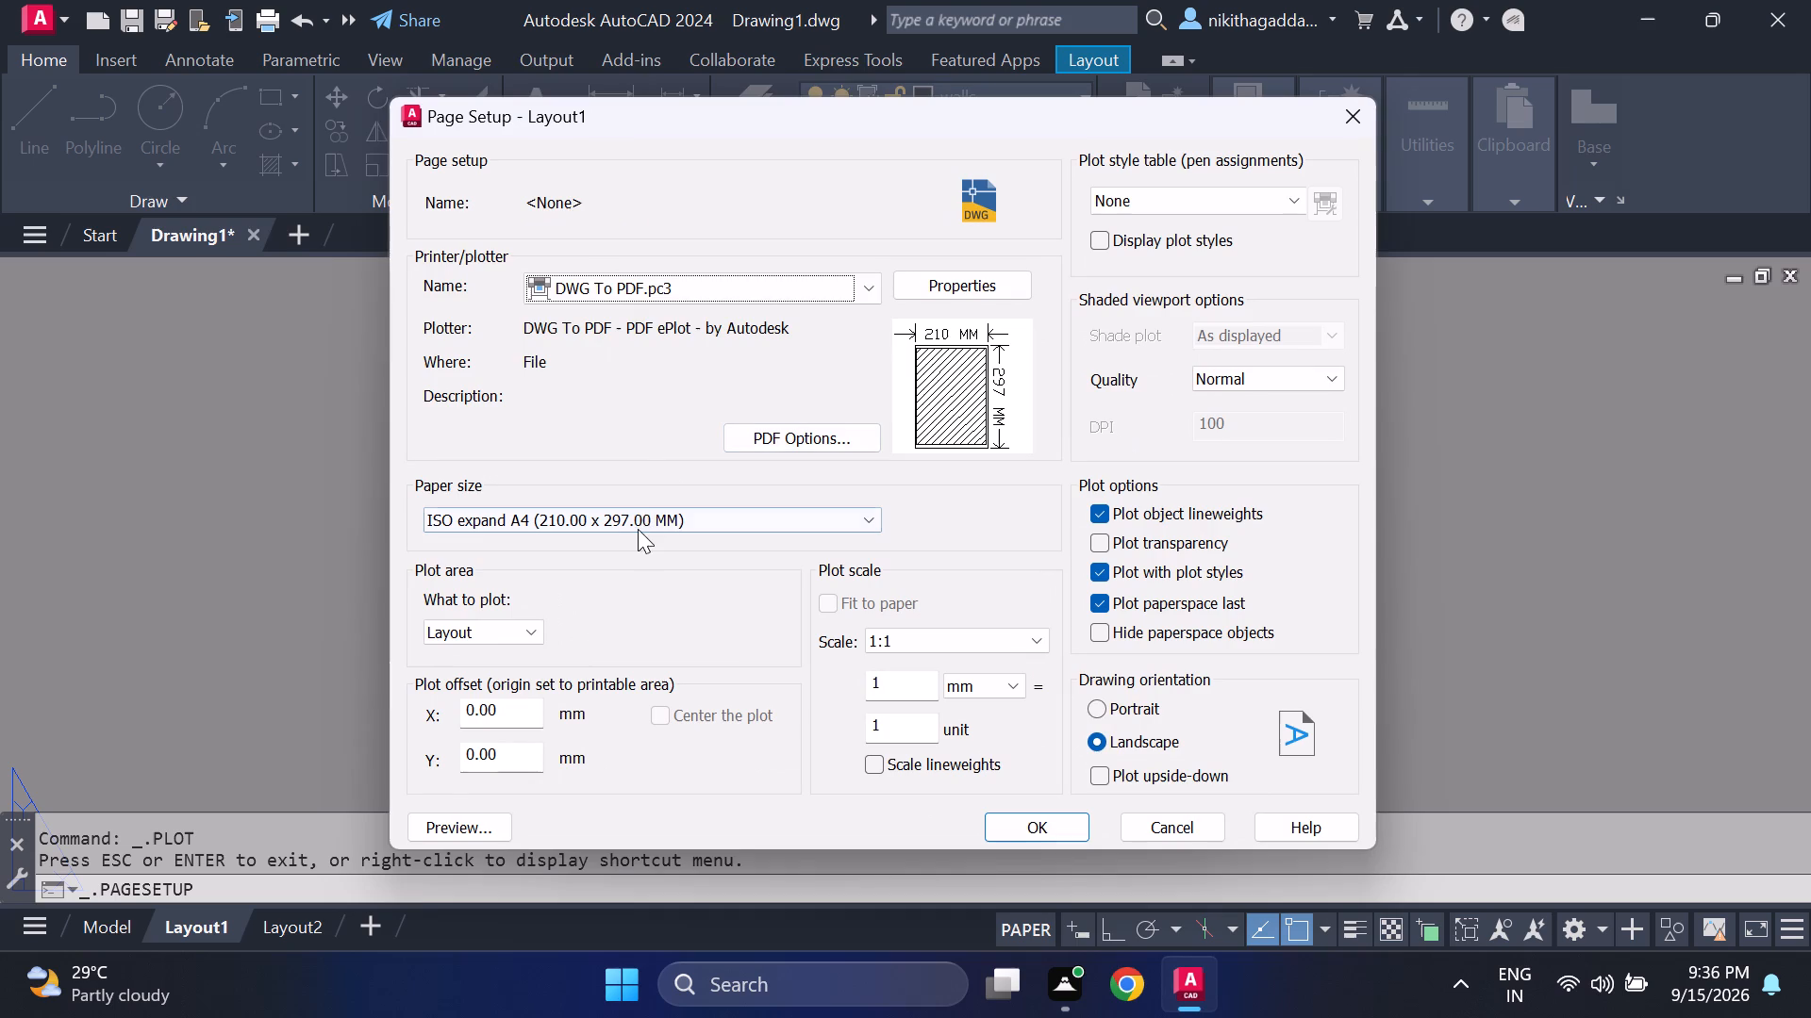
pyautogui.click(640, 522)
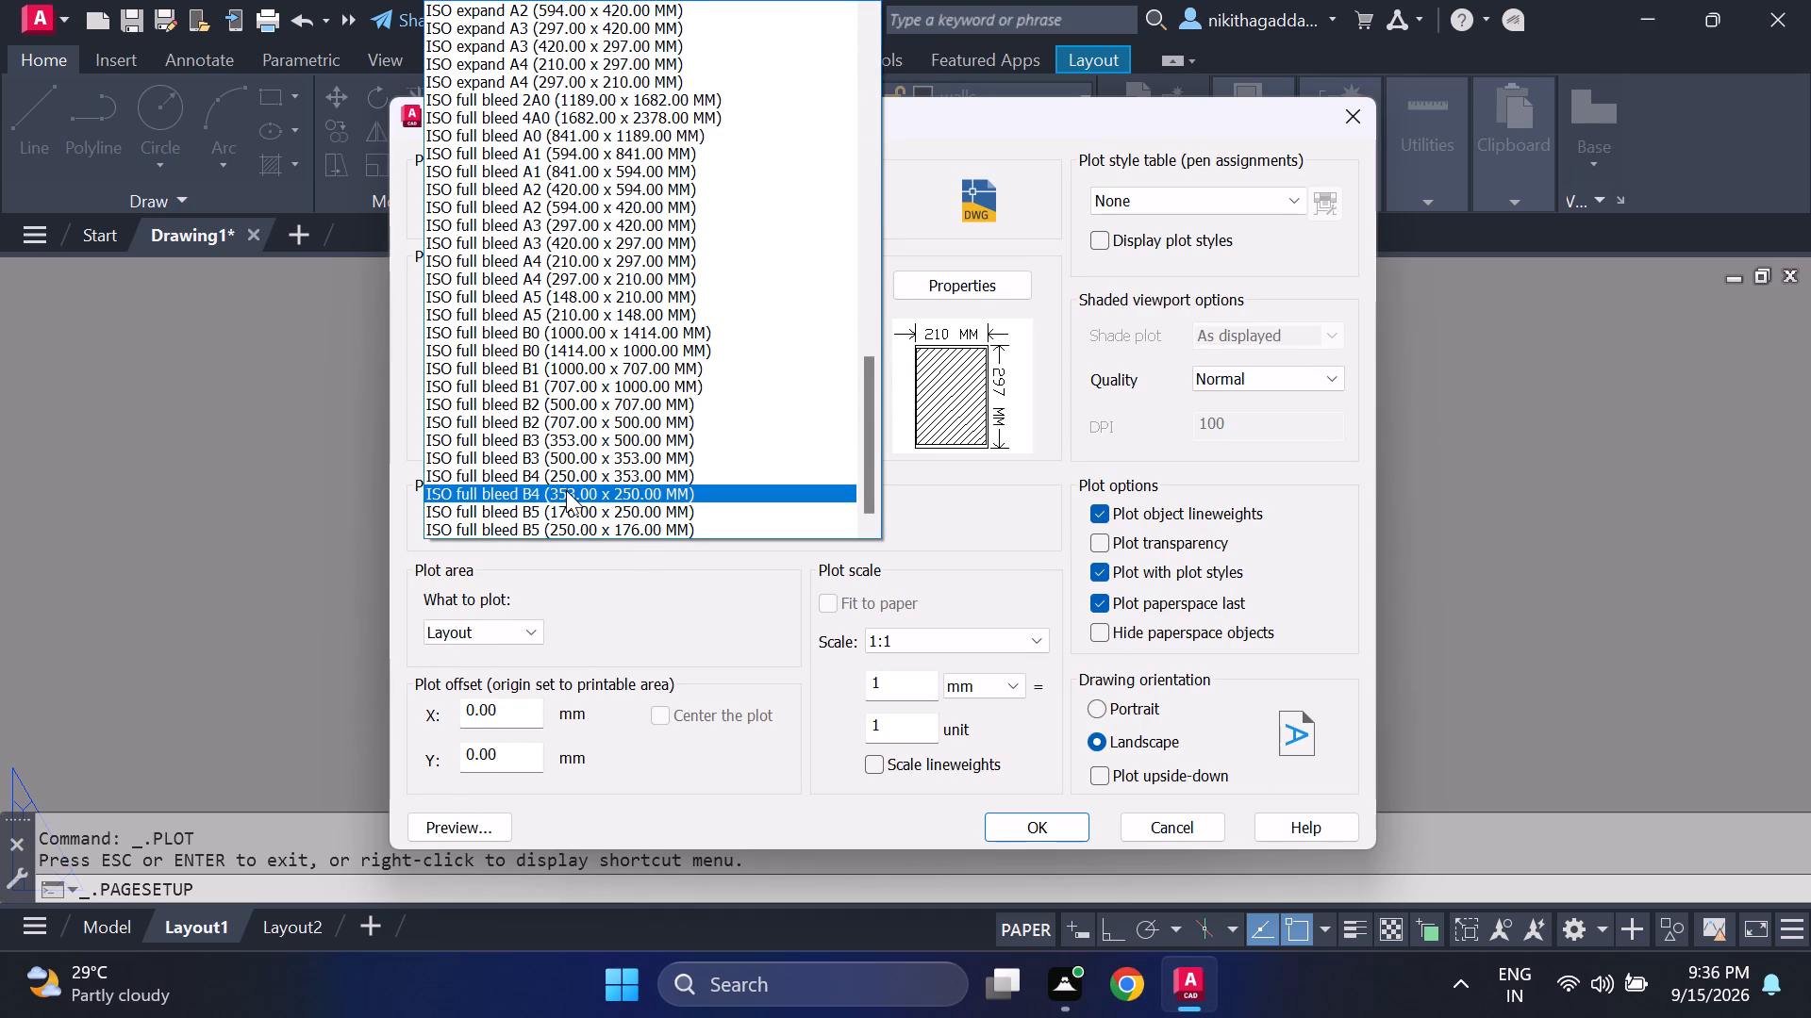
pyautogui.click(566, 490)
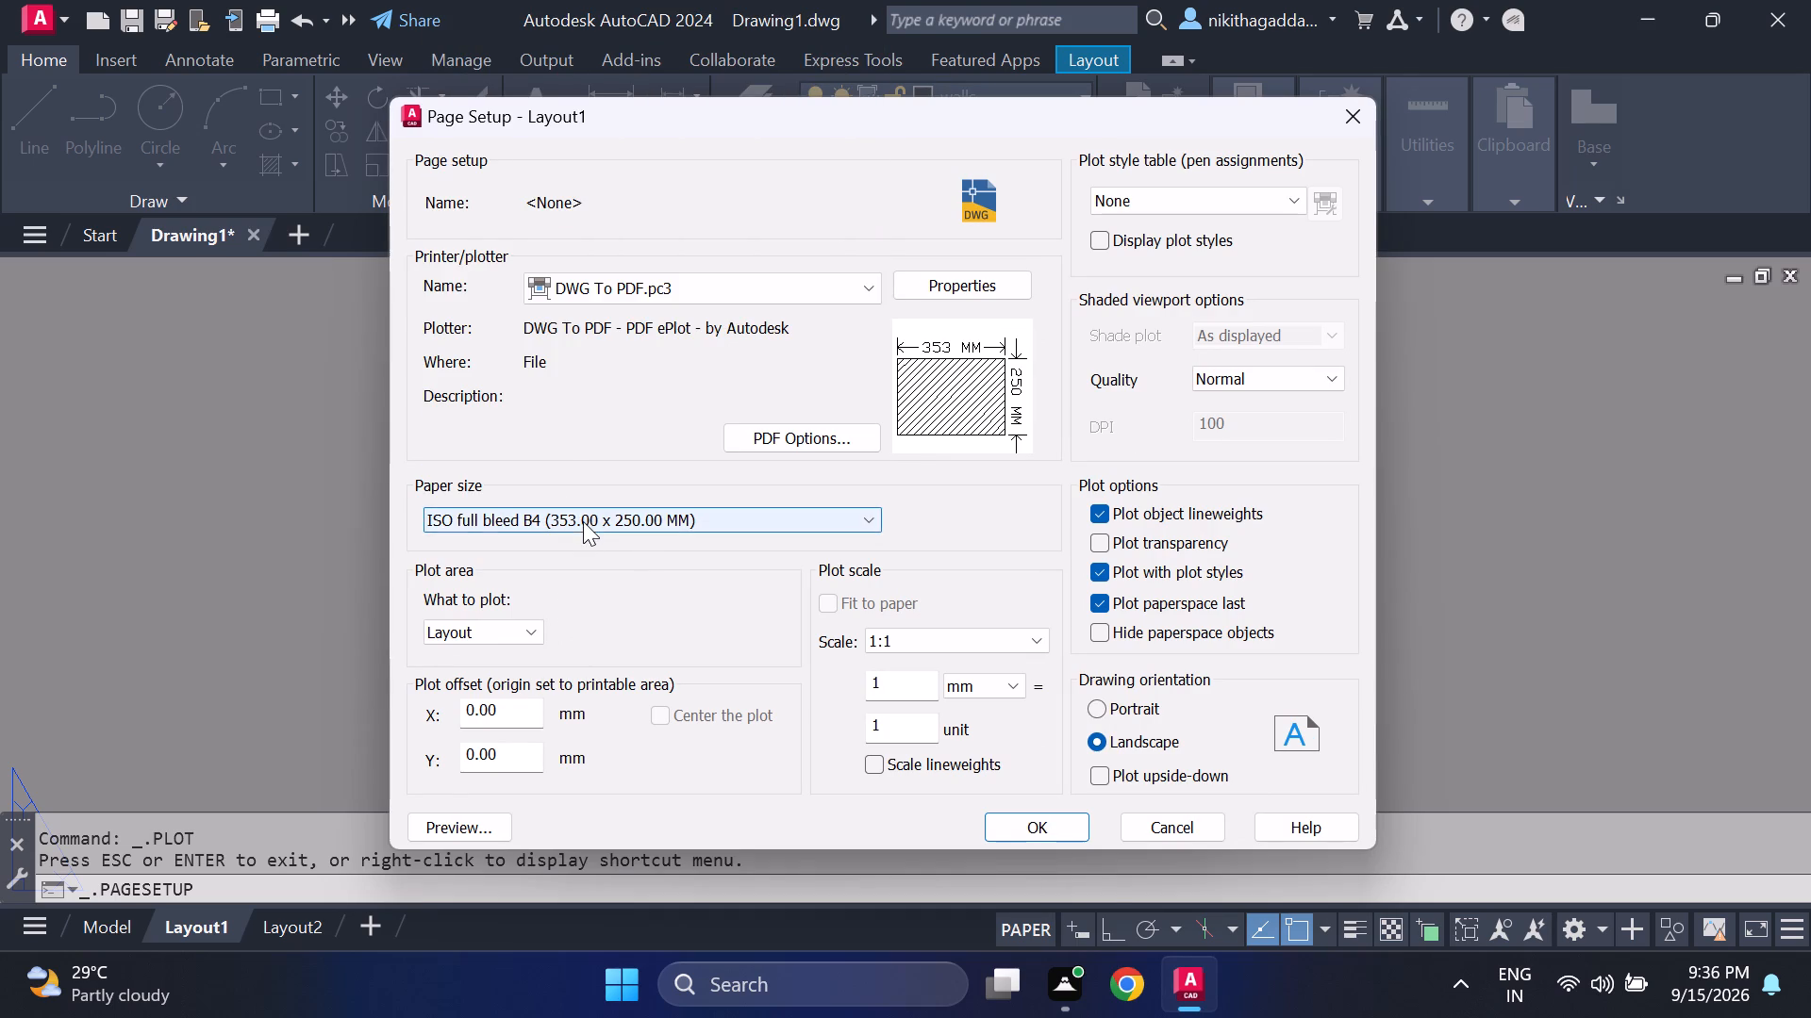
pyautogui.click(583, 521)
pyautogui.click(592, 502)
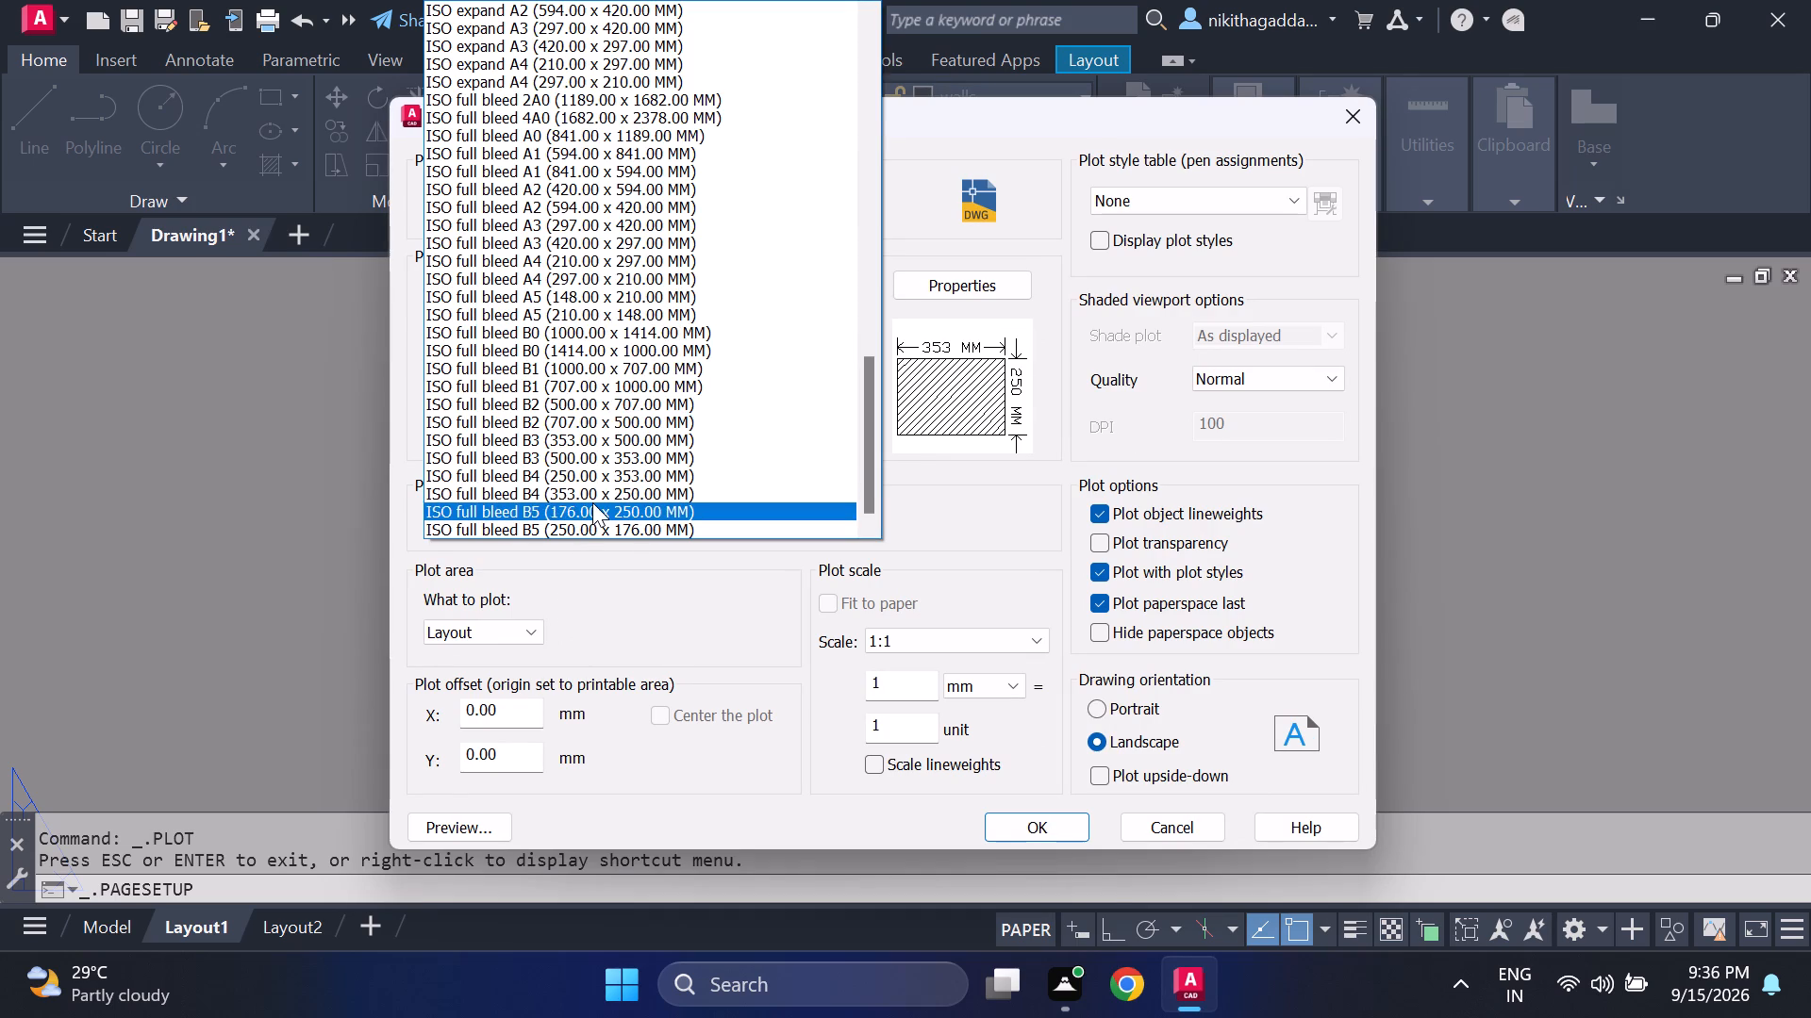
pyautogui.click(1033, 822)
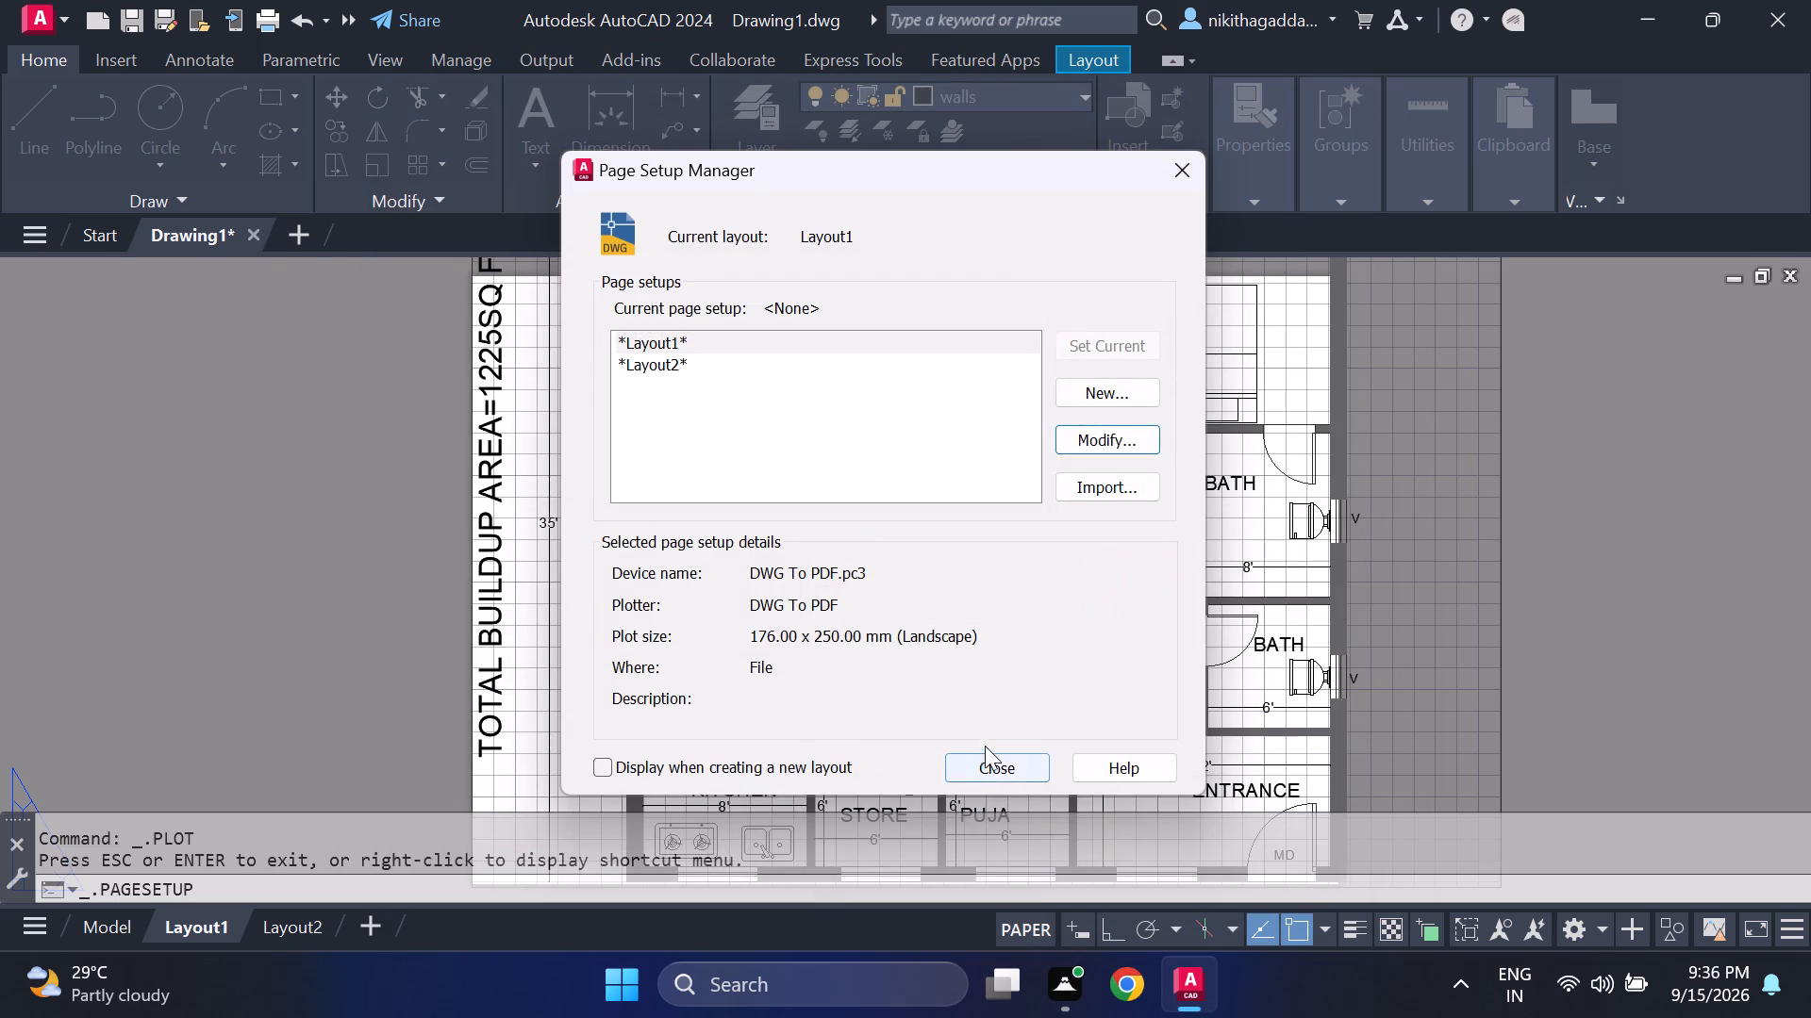
# Modify Layout1's page setup to use the paper size ISO full bleed A5 (210.00 x 148.00 MM).
pyautogui.click(1105, 434)
pyautogui.click(690, 517)
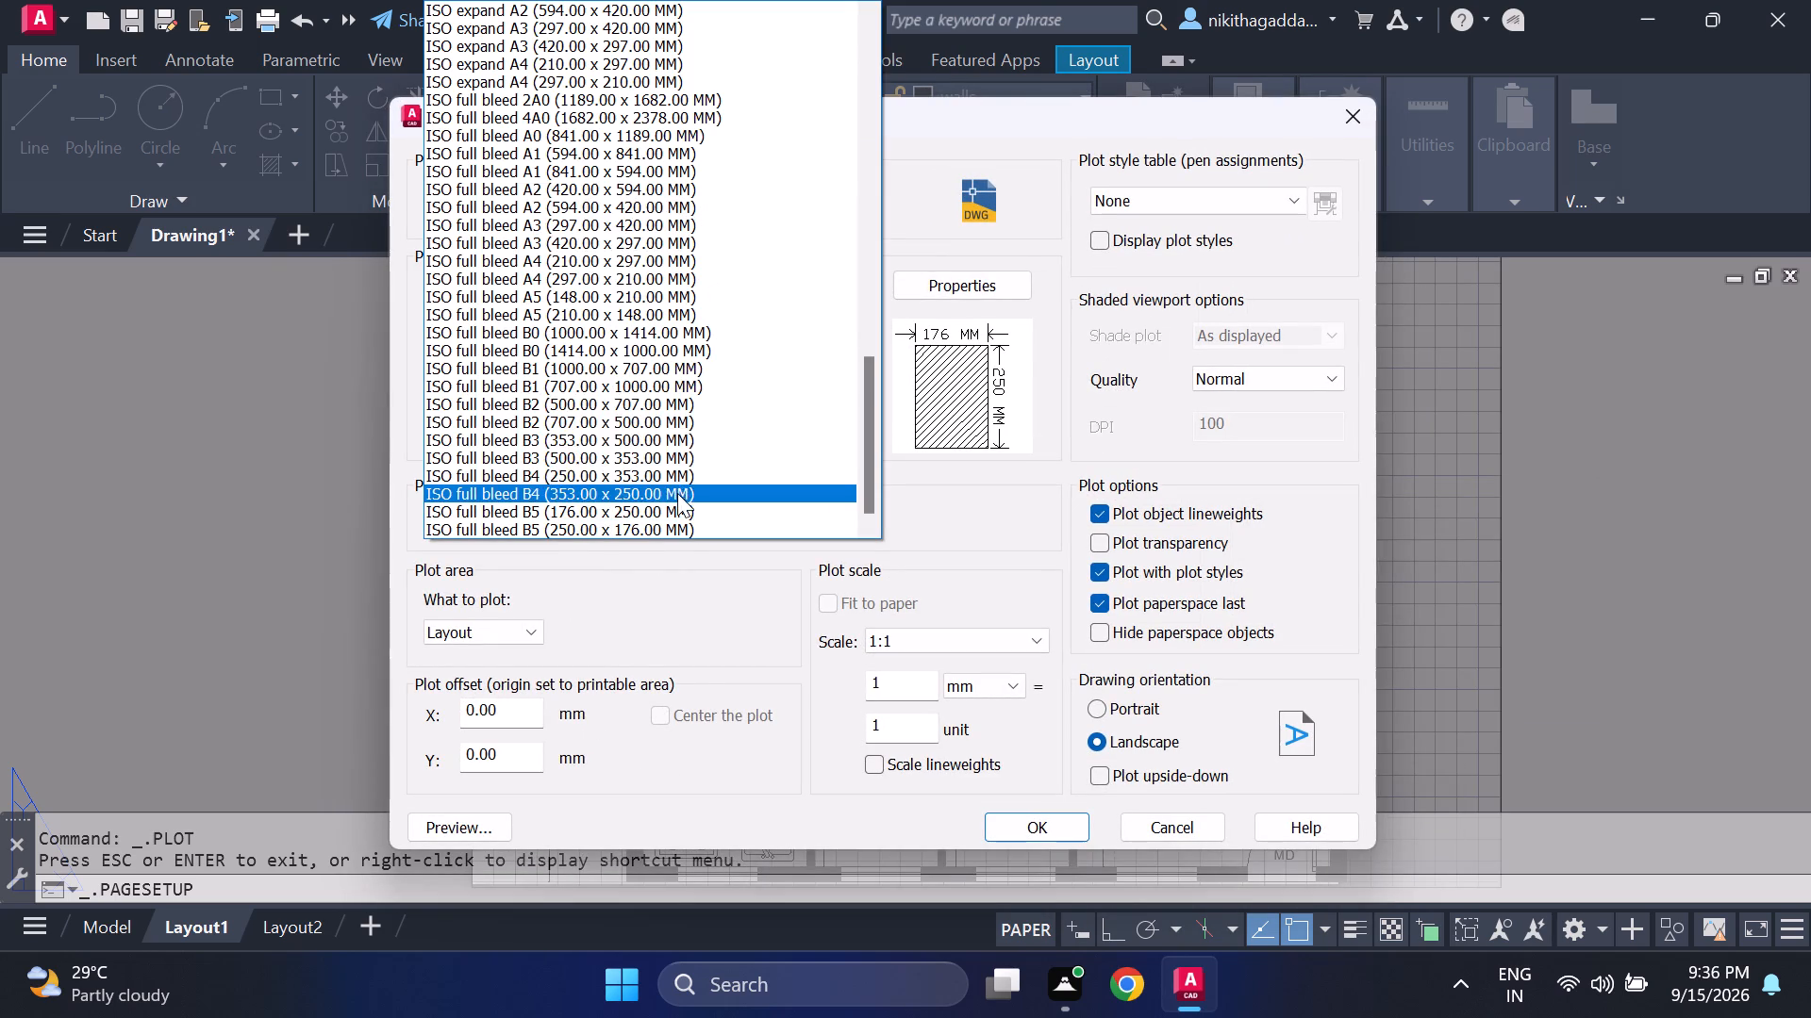
pyautogui.scroll(-3, 674, 415)
pyautogui.scroll(4, 641, 356)
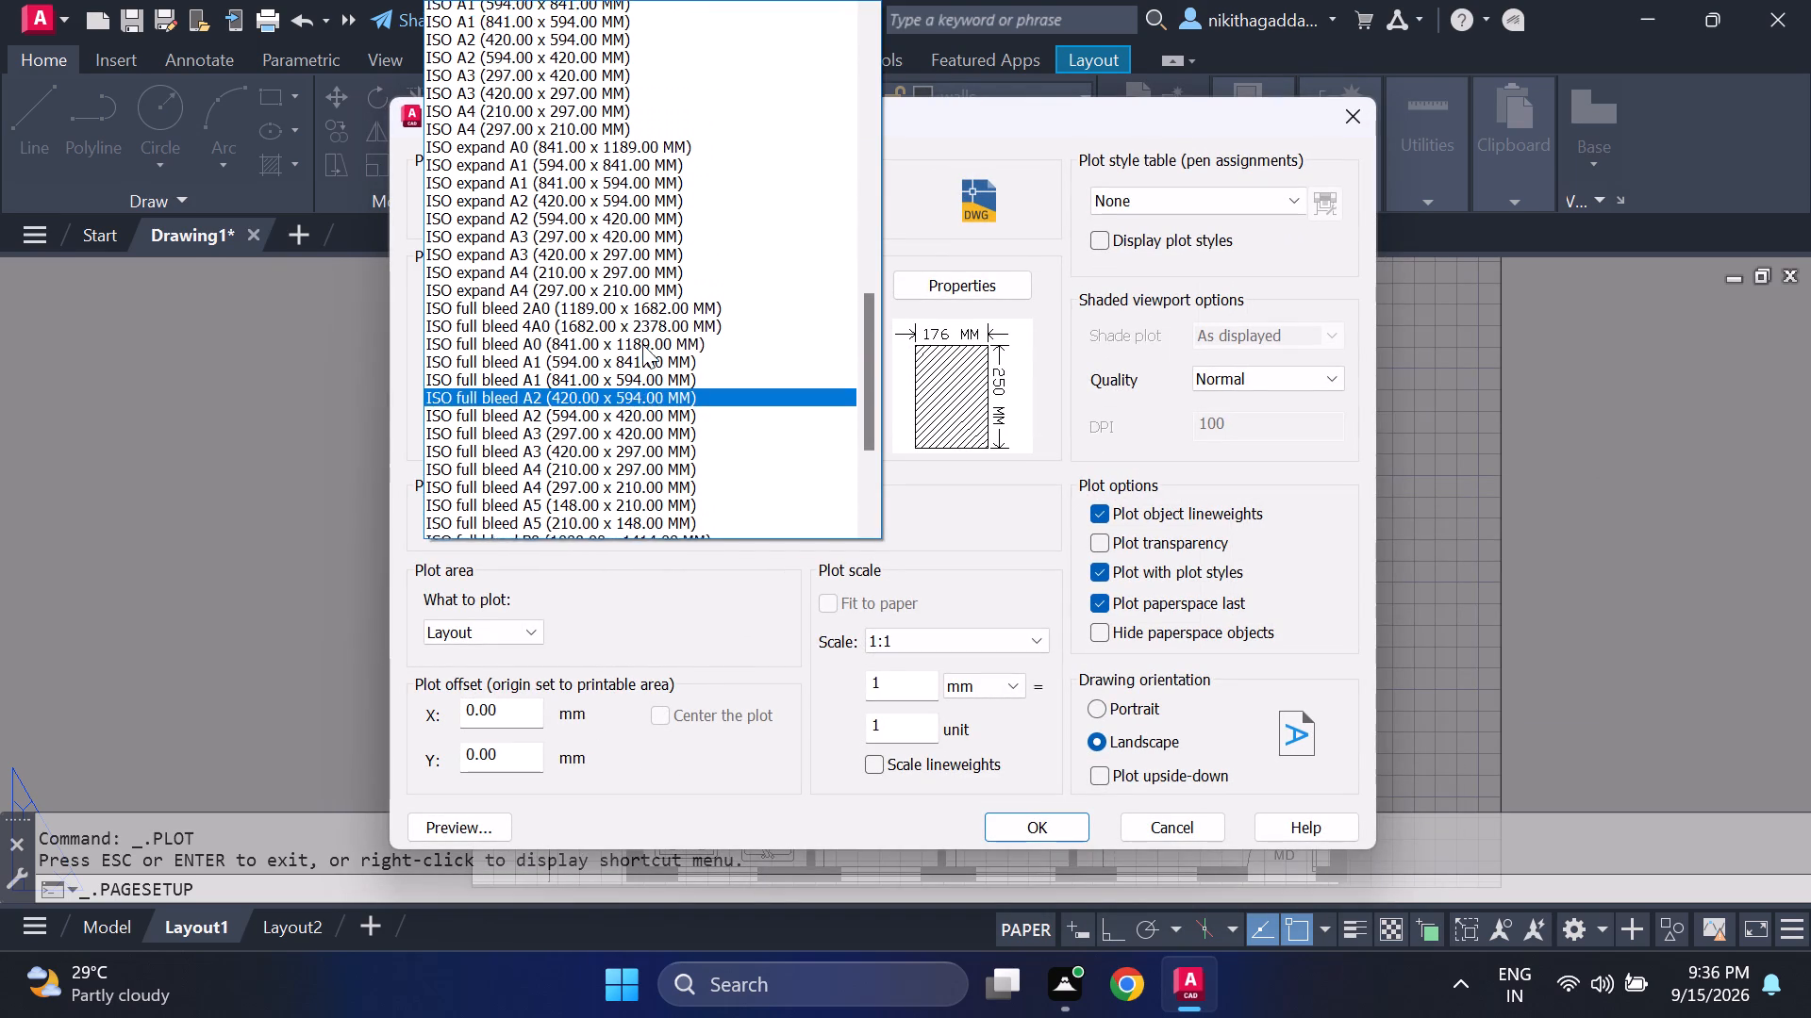
pyautogui.scroll(-1, 655, 393)
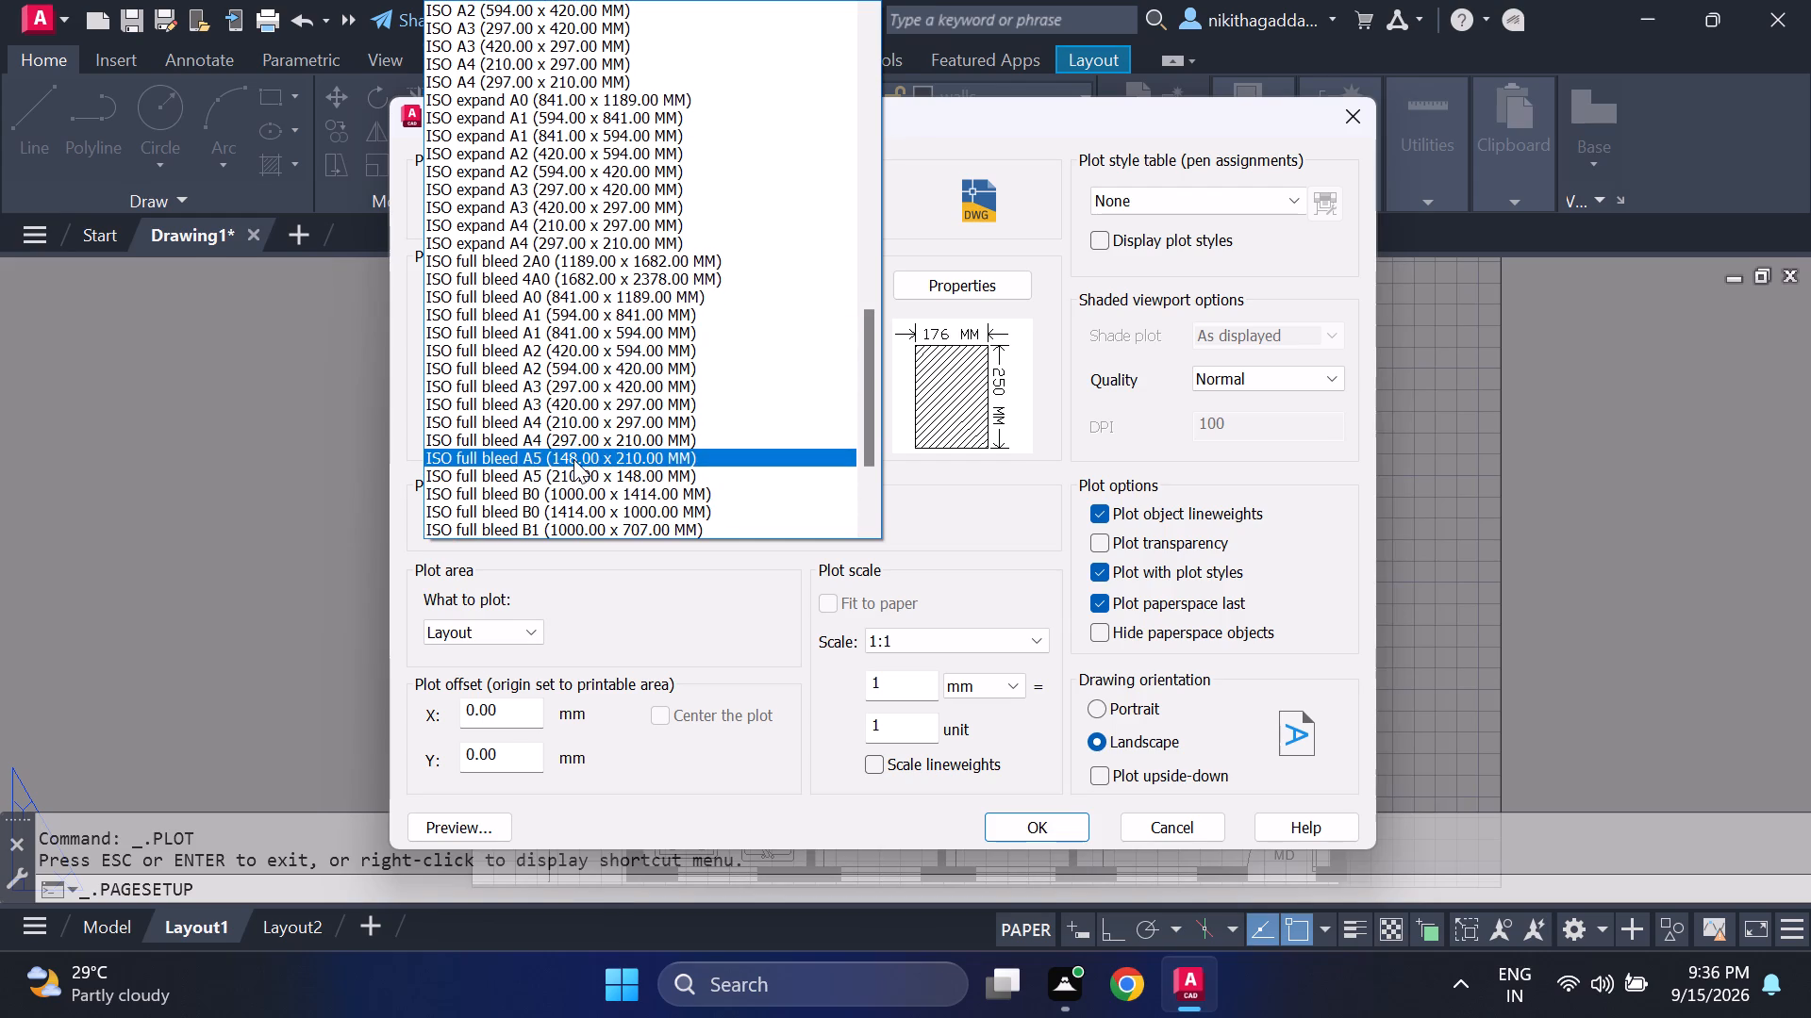
pyautogui.click(559, 482)
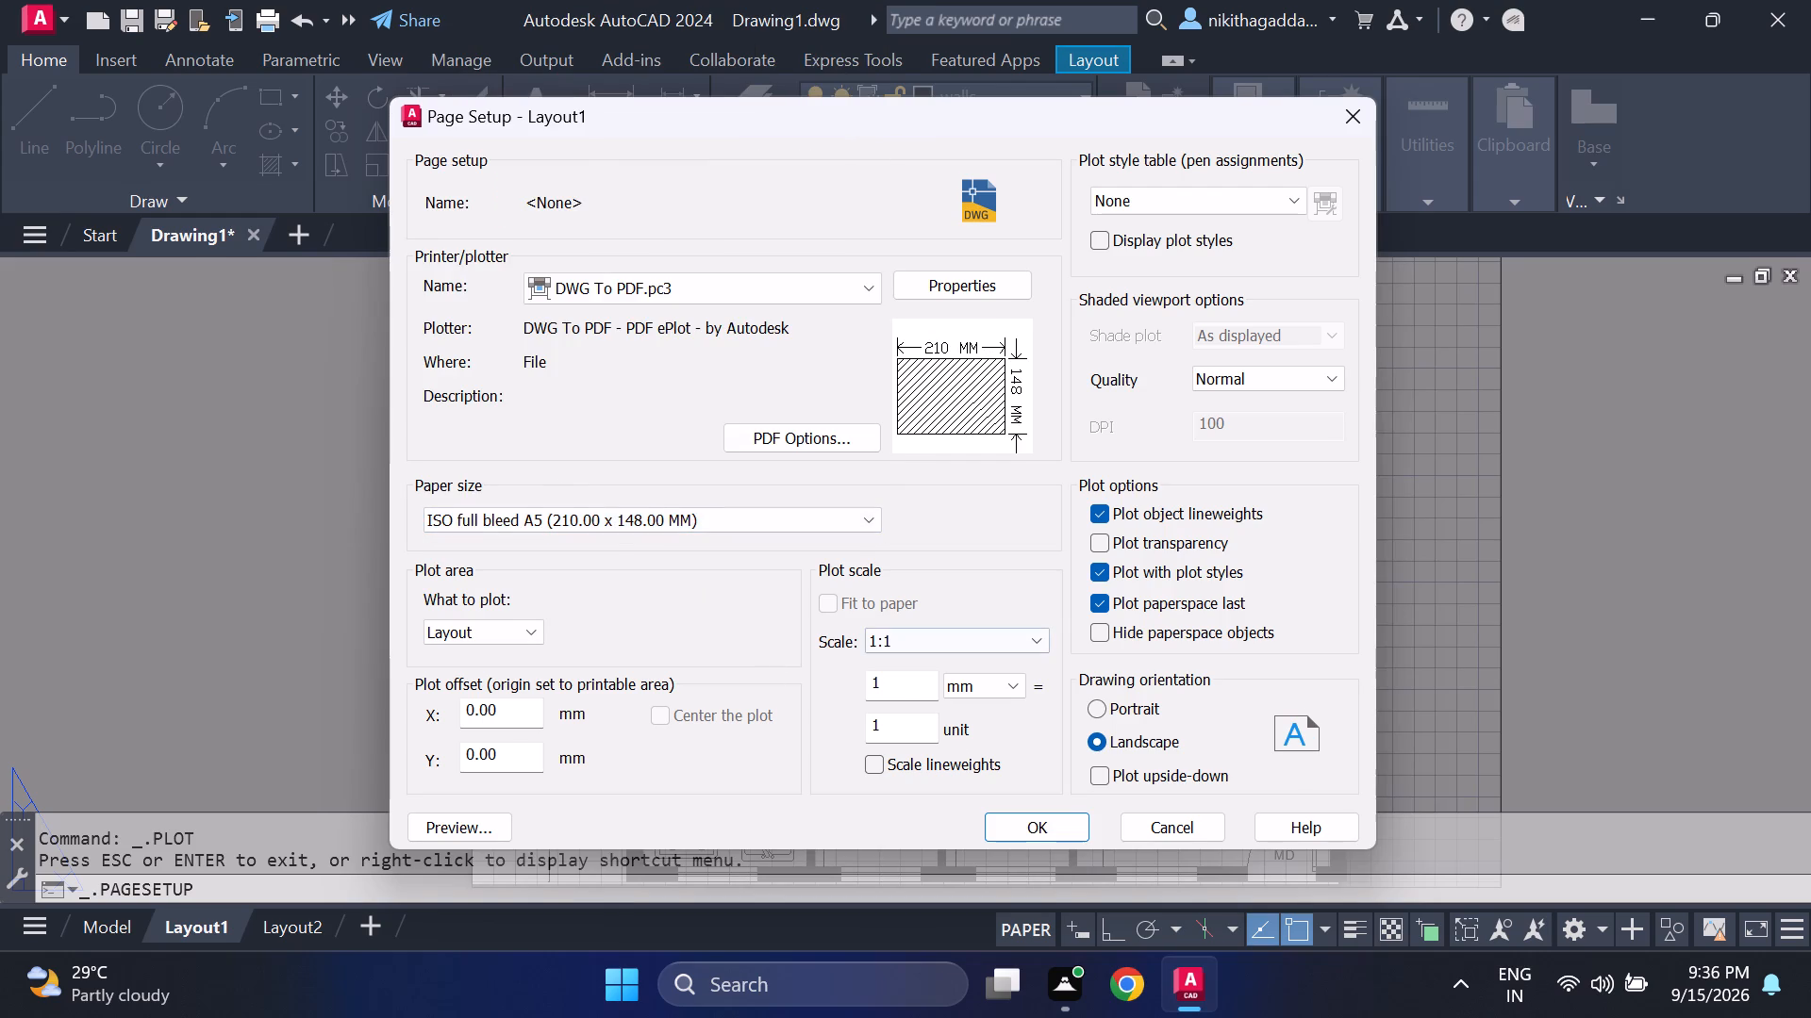
pyautogui.click(1019, 817)
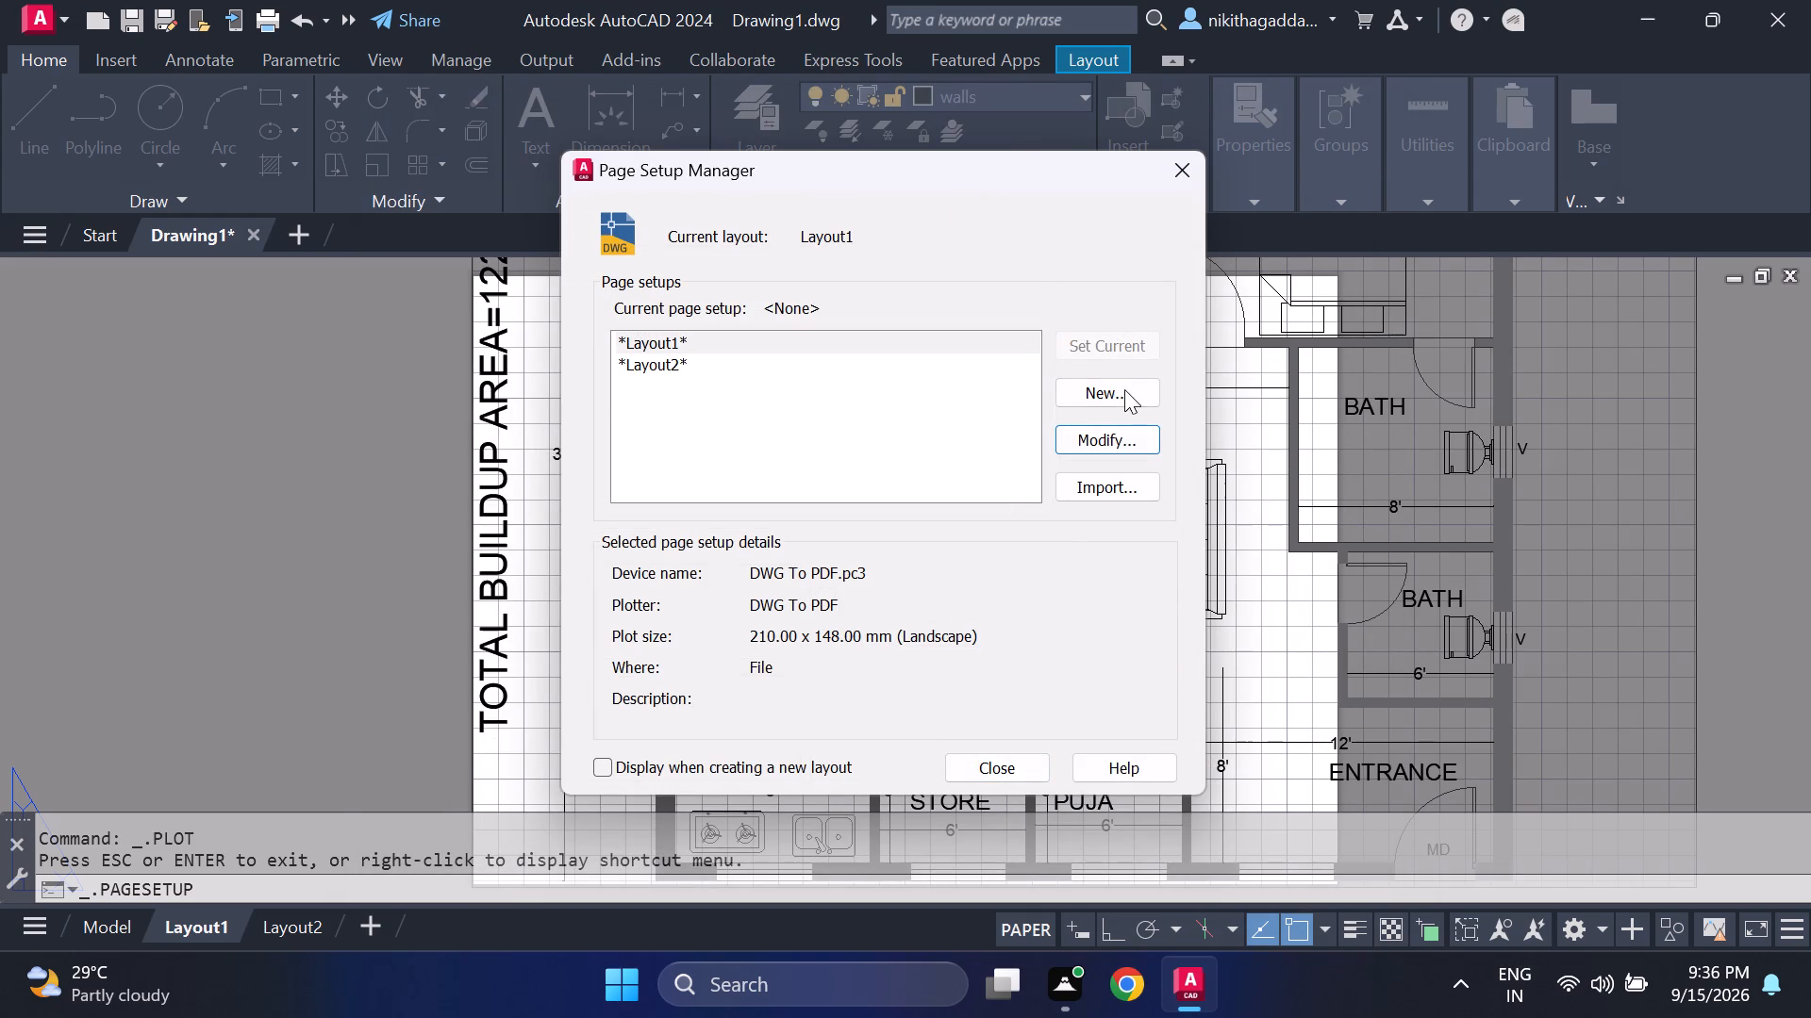
# Modify Layout1's page setup to use the paper size ISO full bleed A4 (297.00 x 210.00 MM).
pyautogui.click(1132, 445)
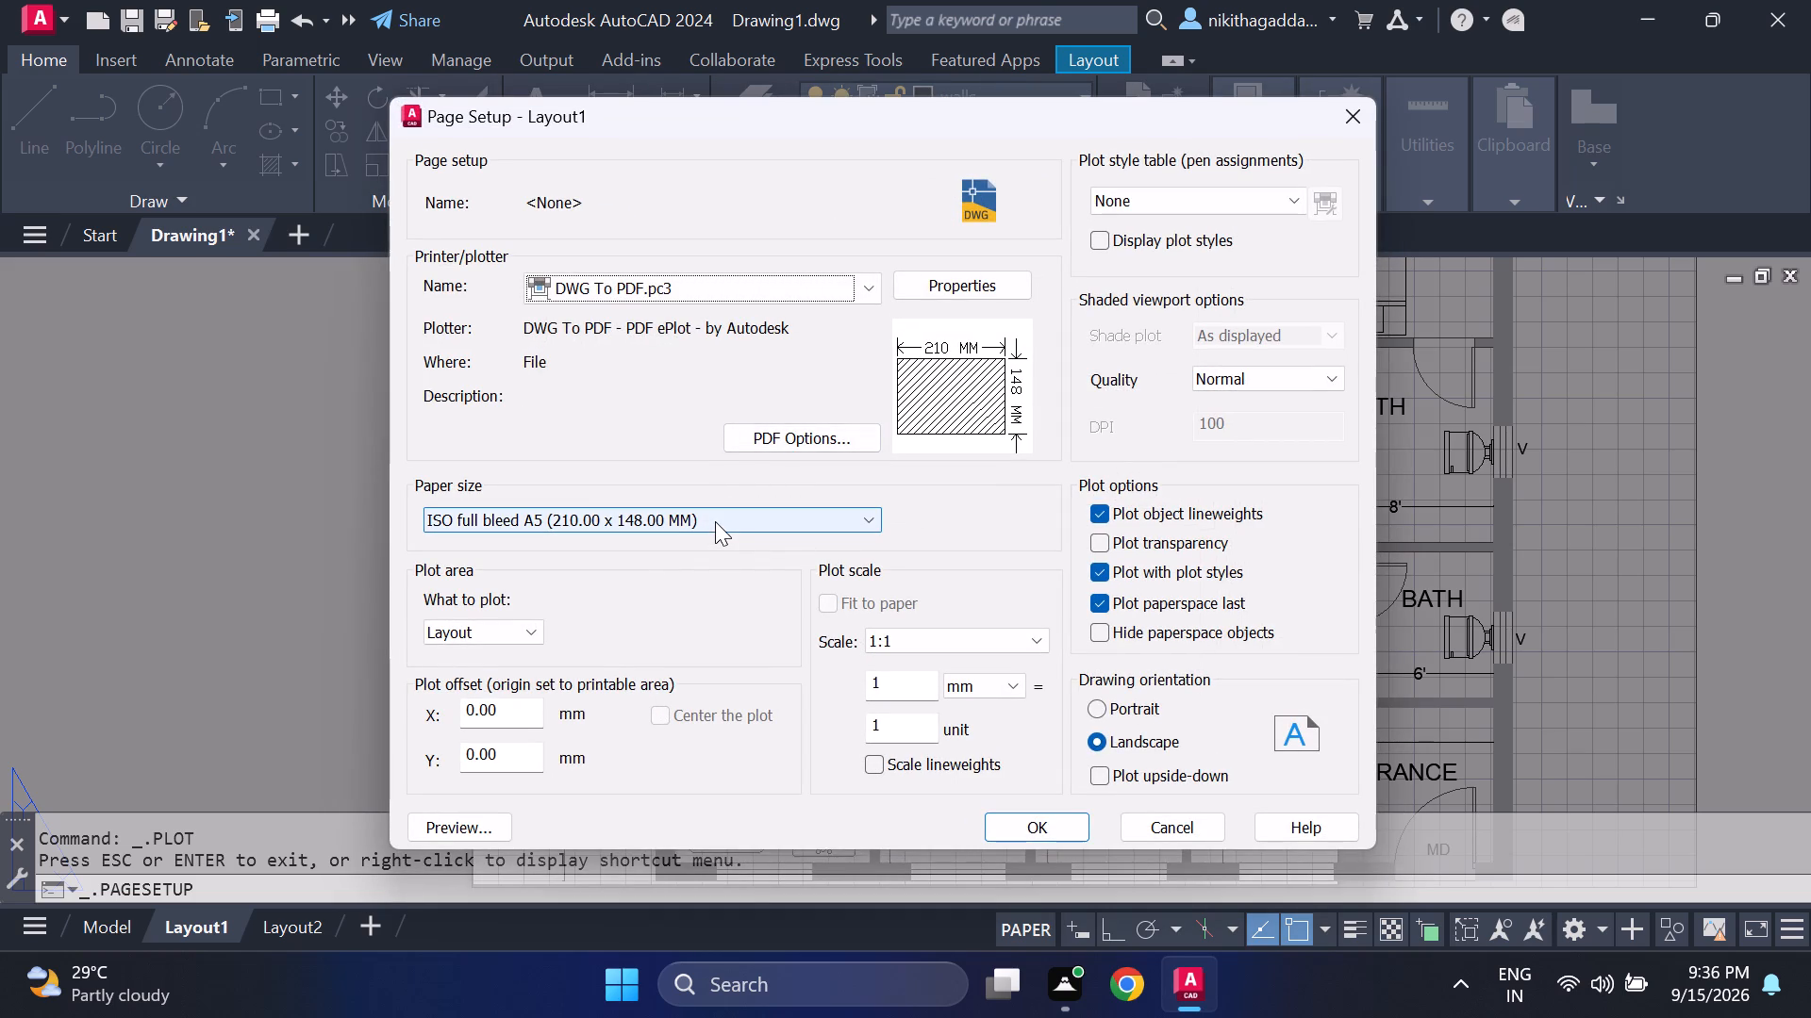
pyautogui.moveTo(715, 521); pyautogui.dragTo(715, 511)
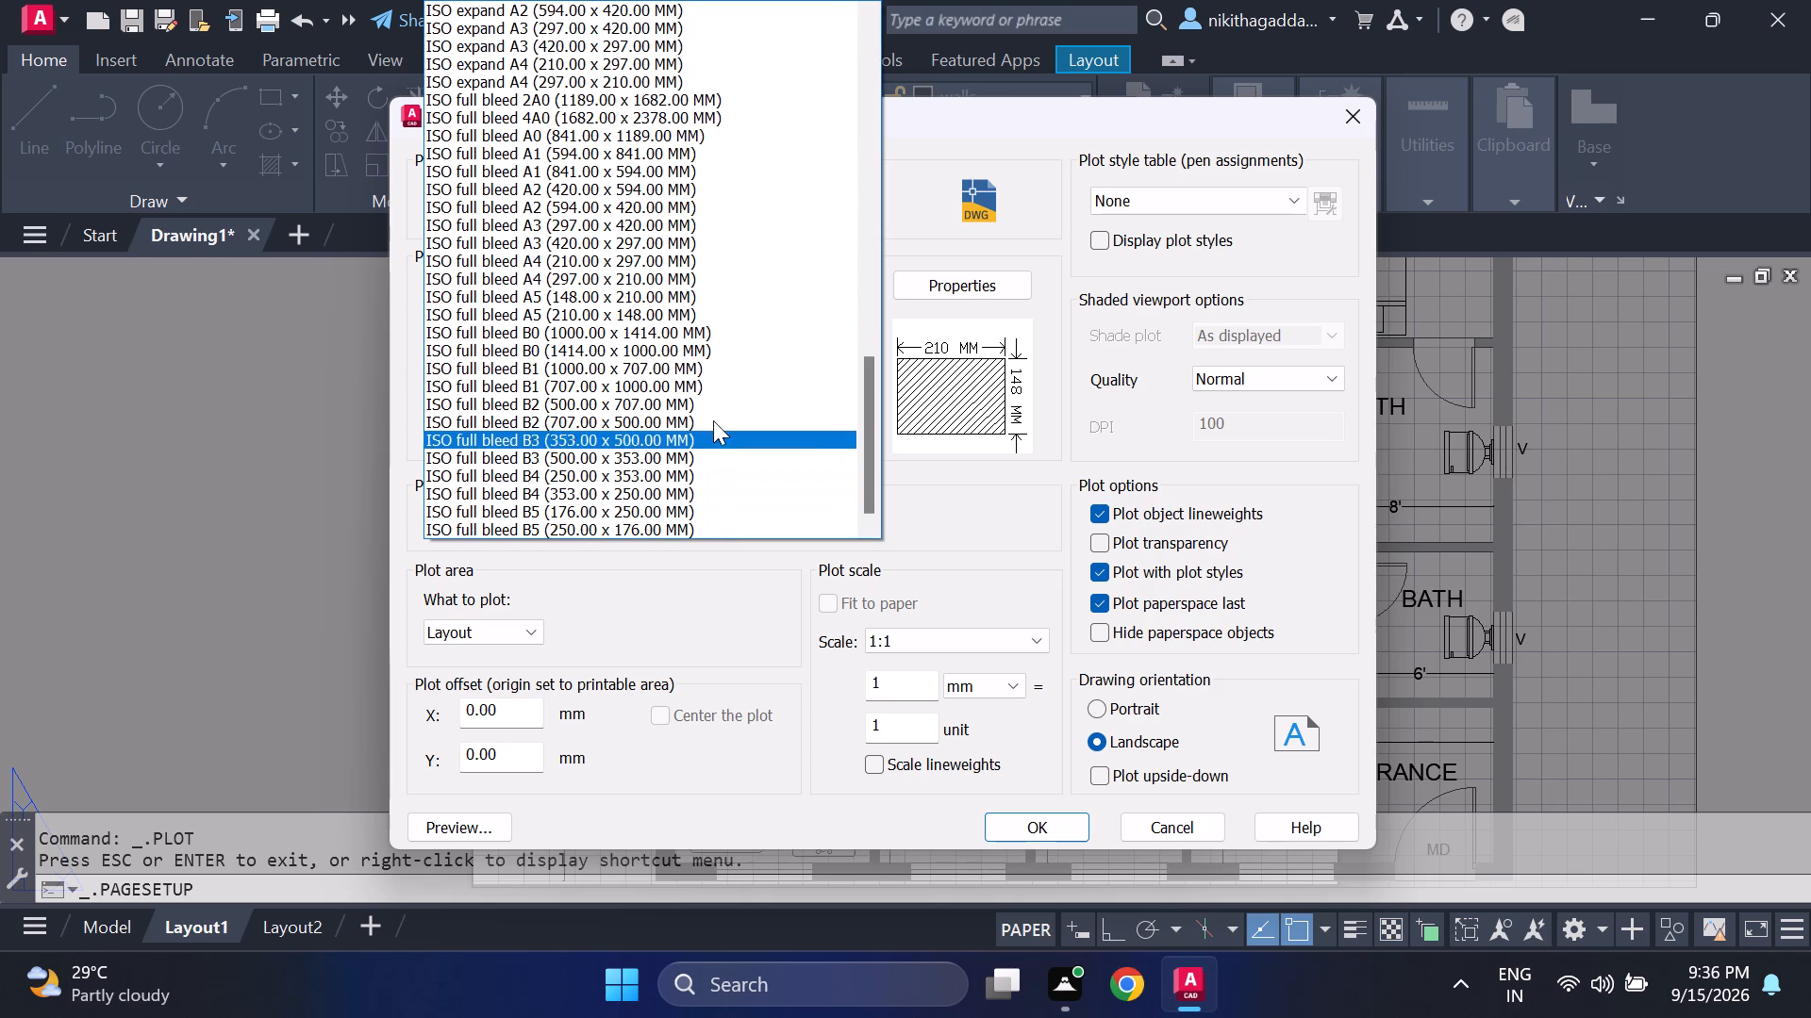
pyautogui.click(541, 280)
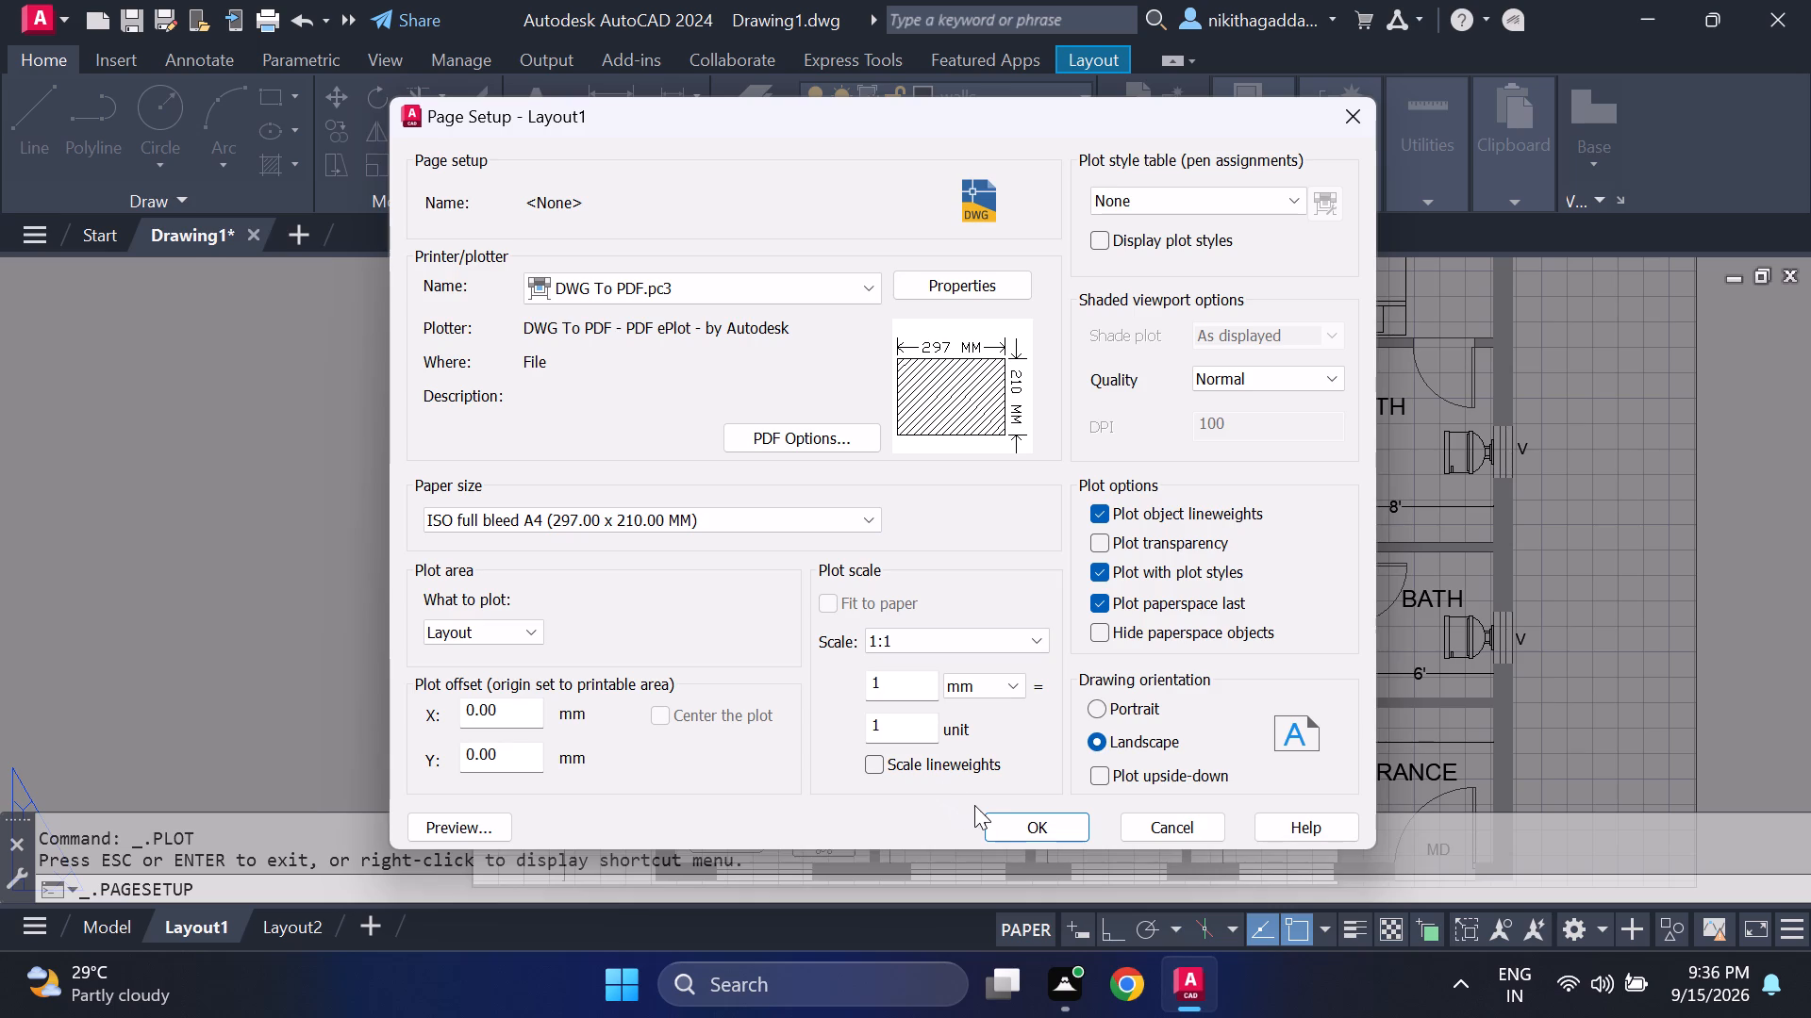
pyautogui.click(1022, 823)
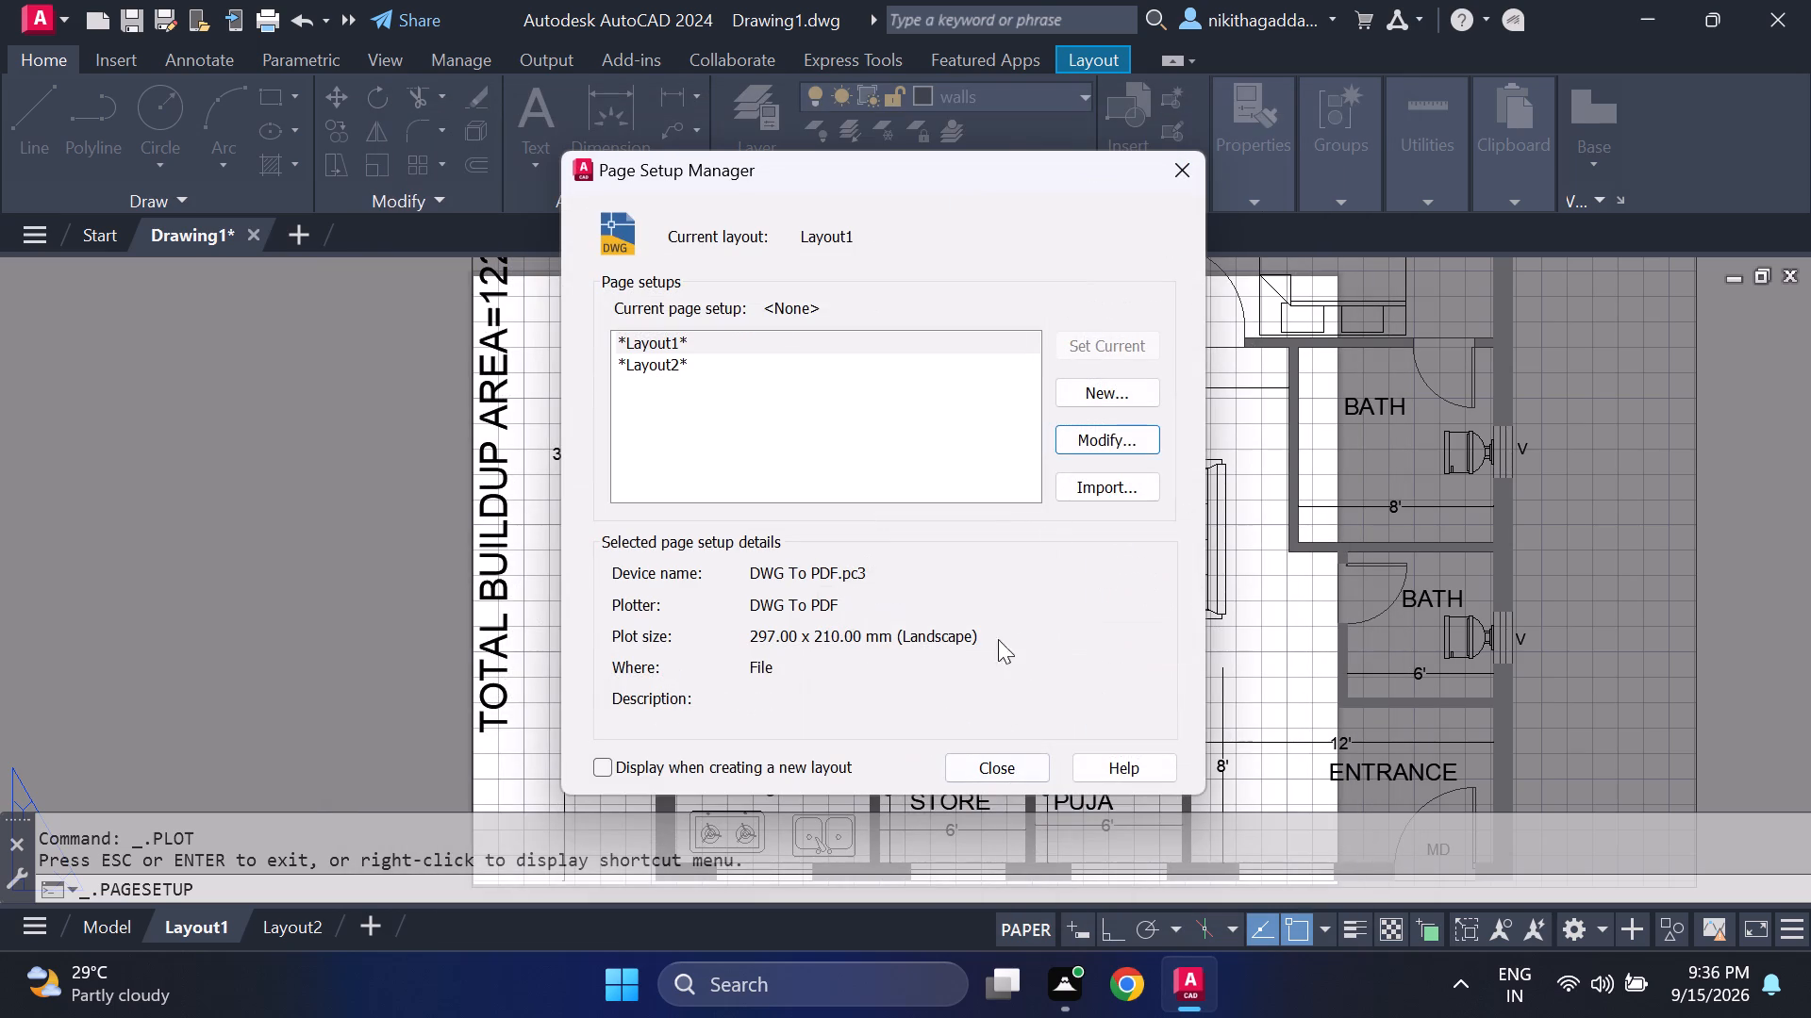
pyautogui.click(1138, 342)
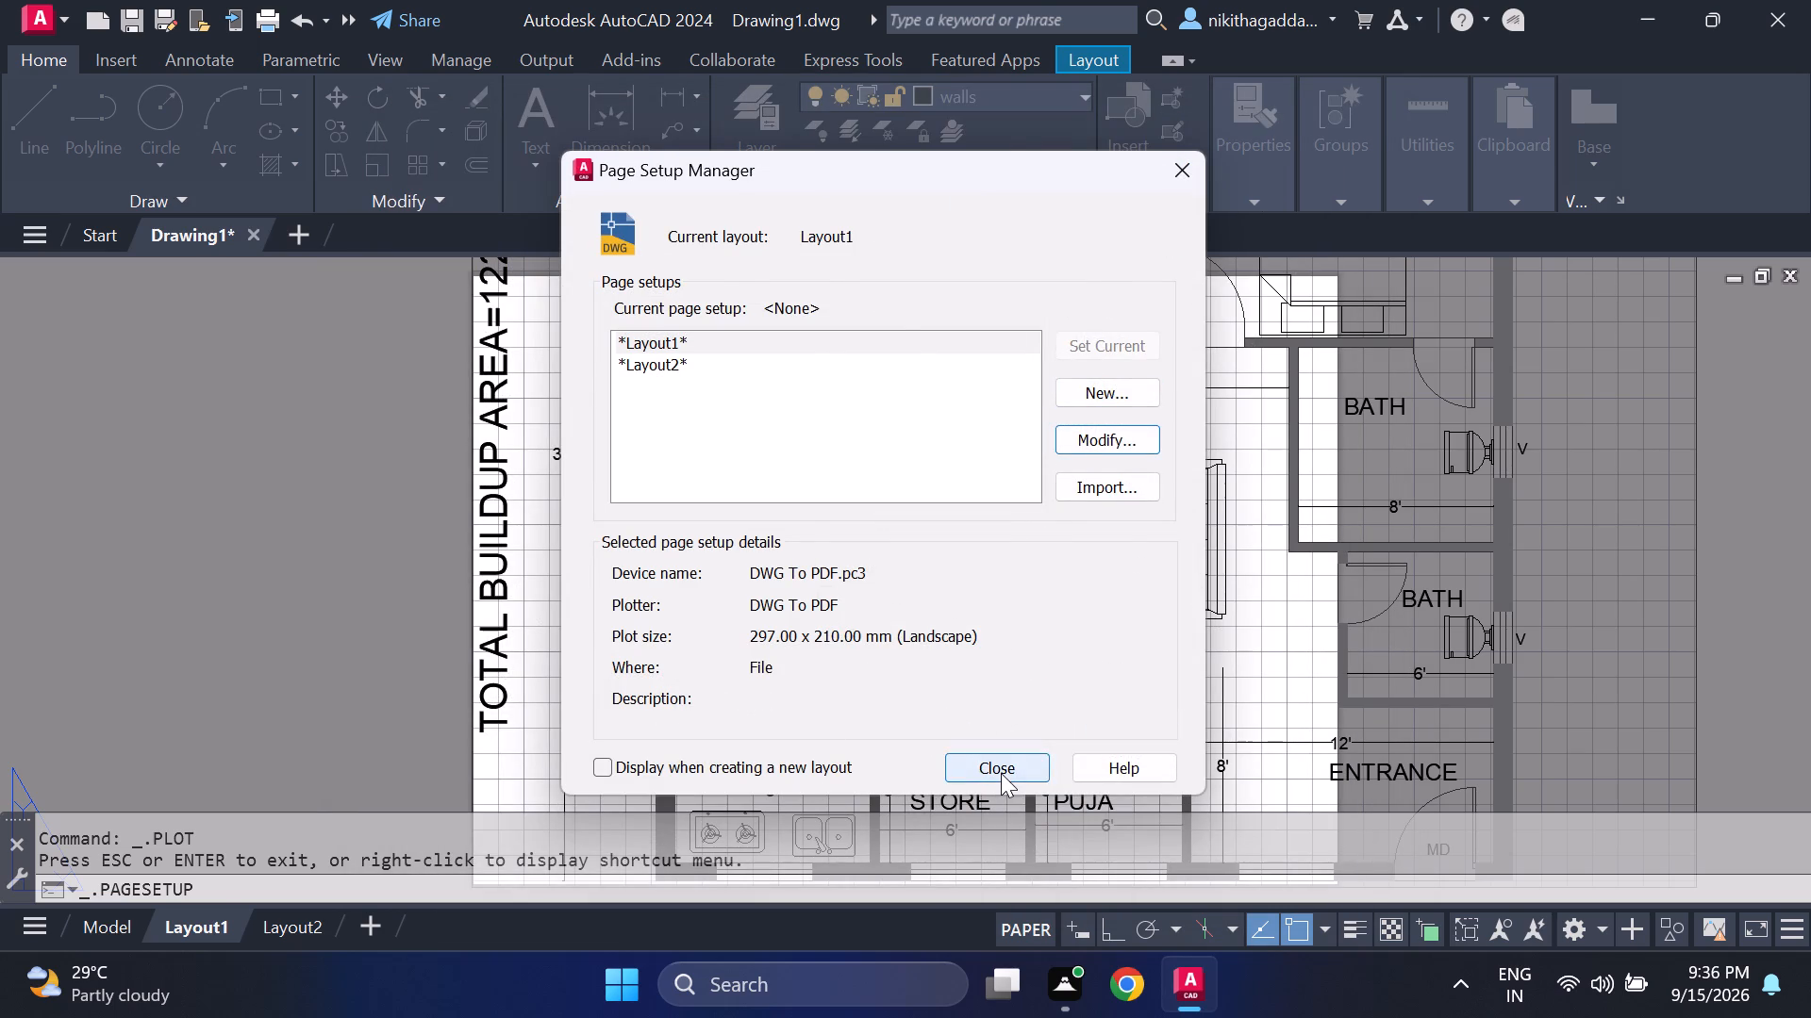
pyautogui.click(1001, 773)
# Preview Layout1's PDF plot to check how the plan and its texts fit the A4 sheet.
pyautogui.scroll(-3, 1005, 741)
pyautogui.scroll(1, 1007, 739)
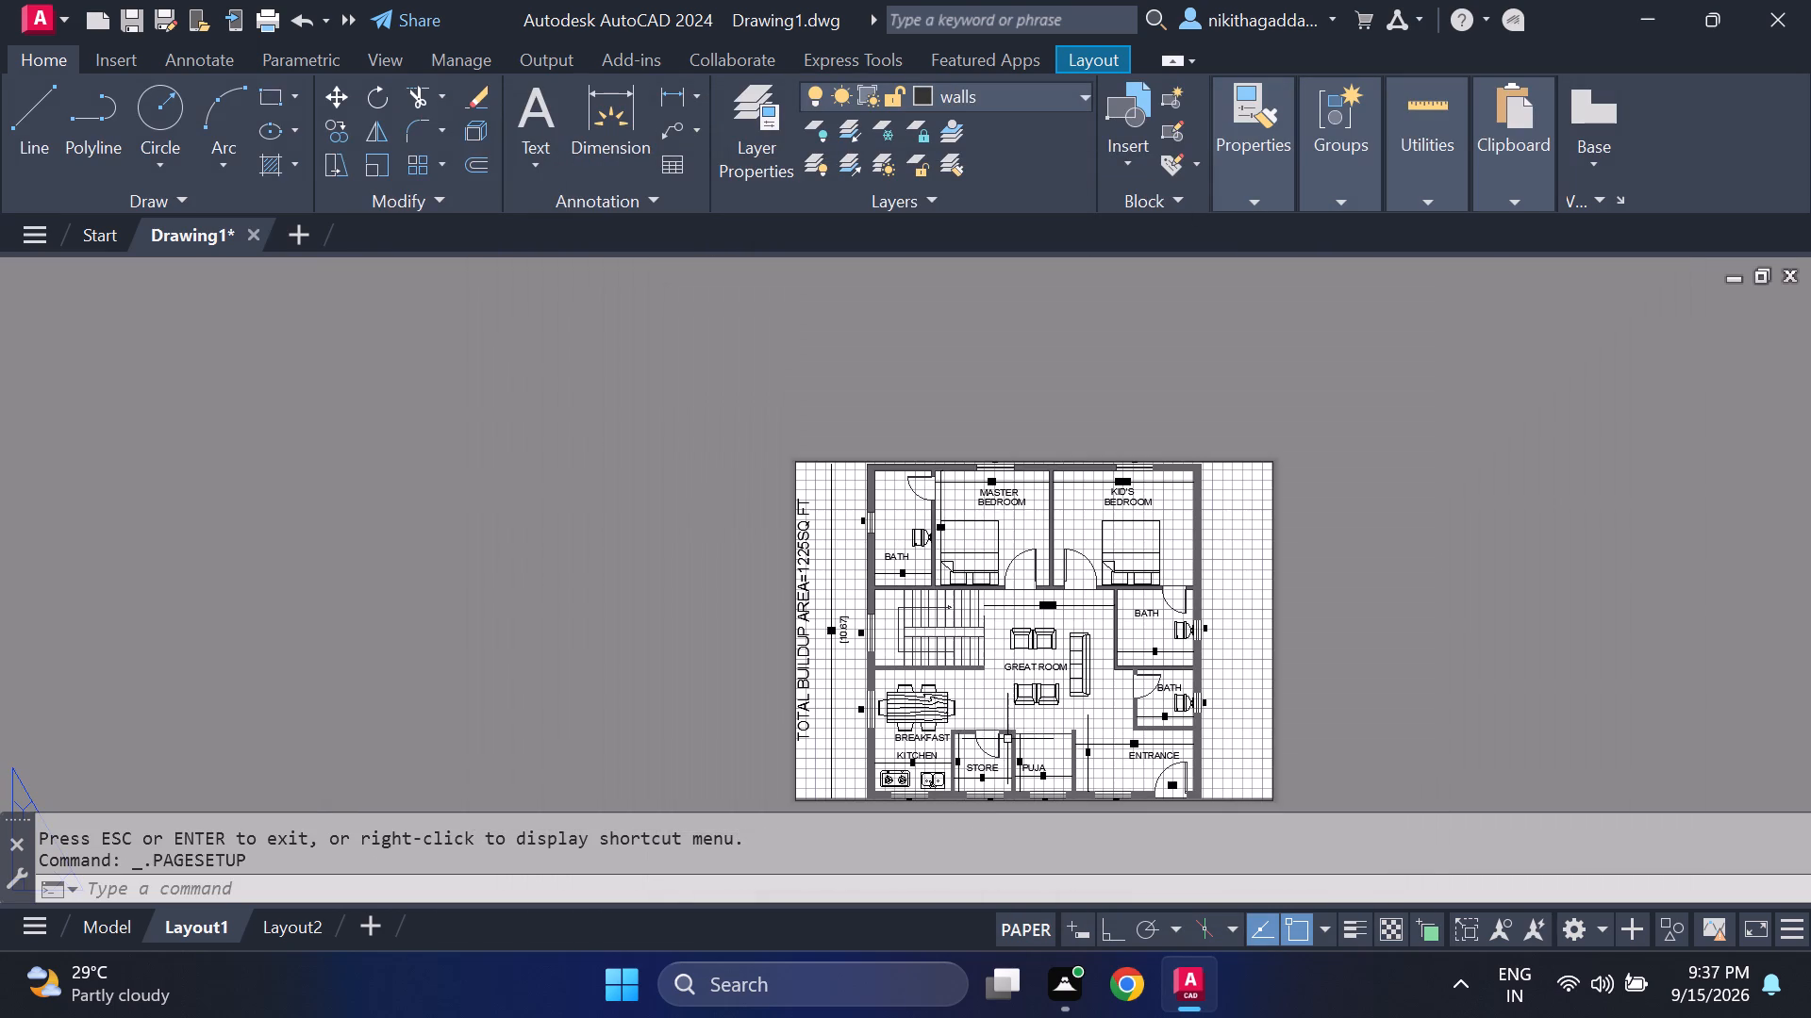
pyautogui.moveTo(1010, 719); pyautogui.dragTo(993, 649, button='middle')
pyautogui.middleClick(993, 649)
pyautogui.scroll(1, 993, 647)
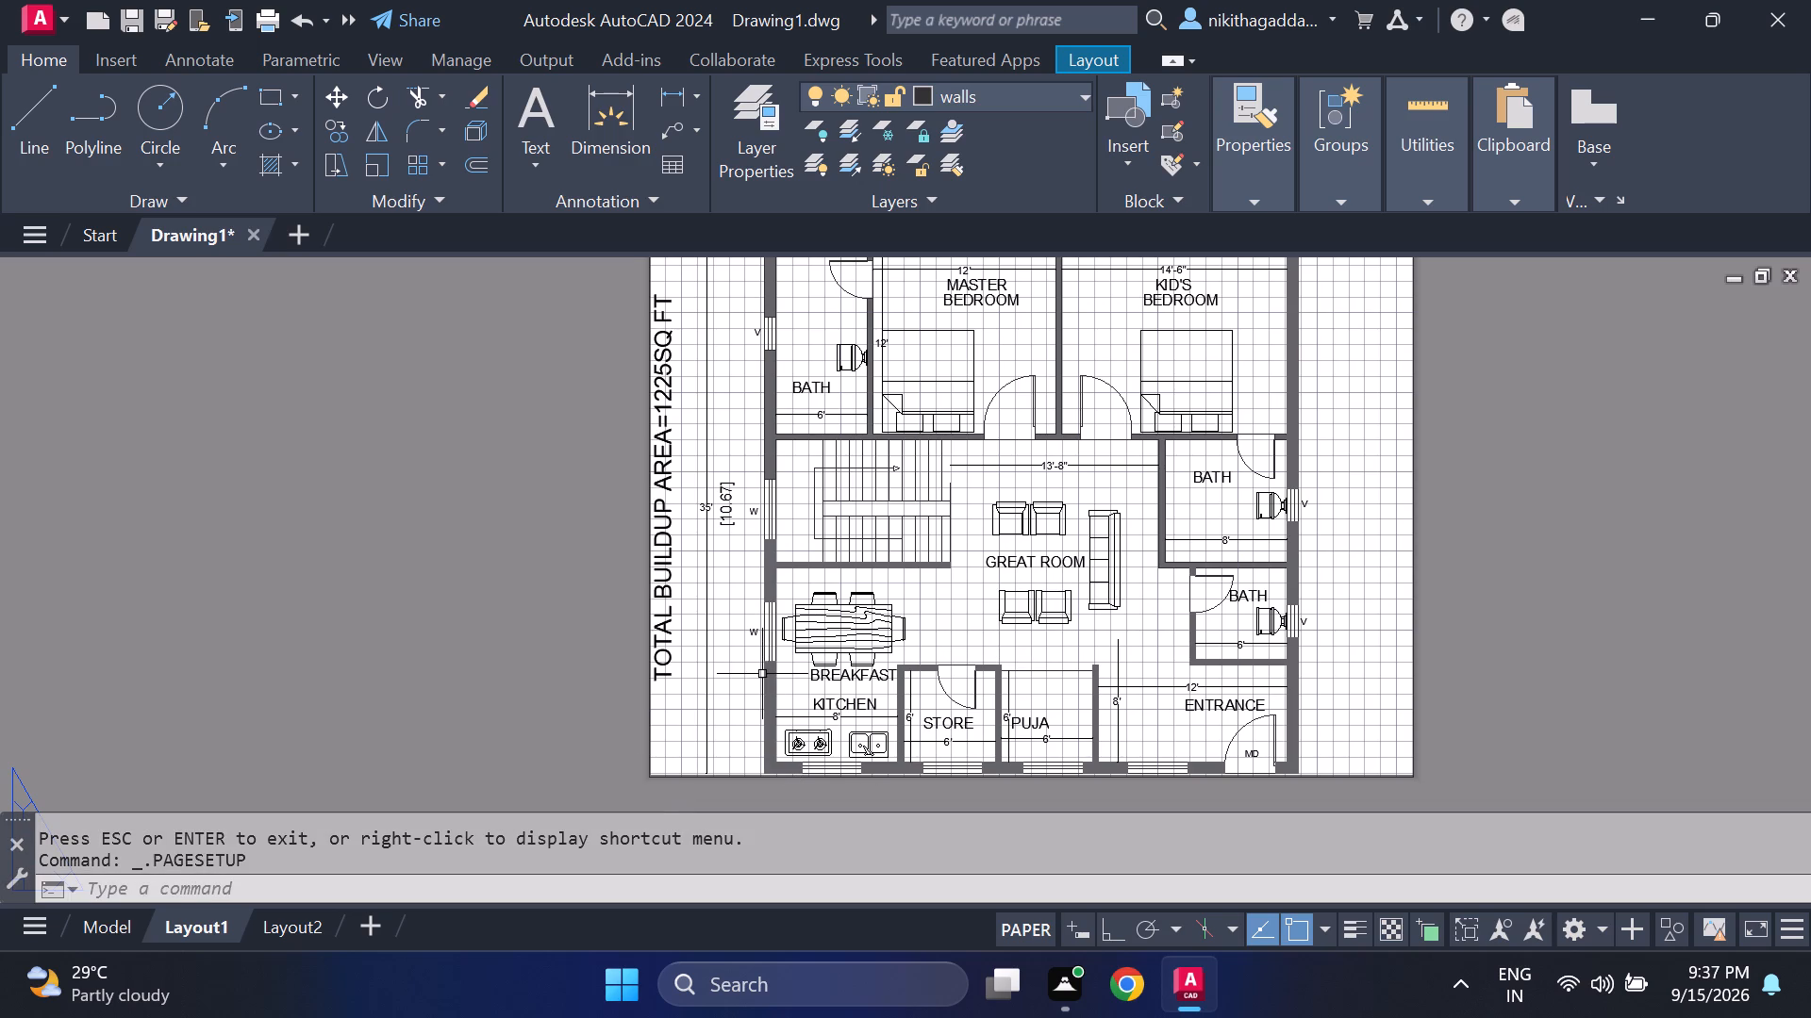
pyautogui.scroll(-1, 762, 674)
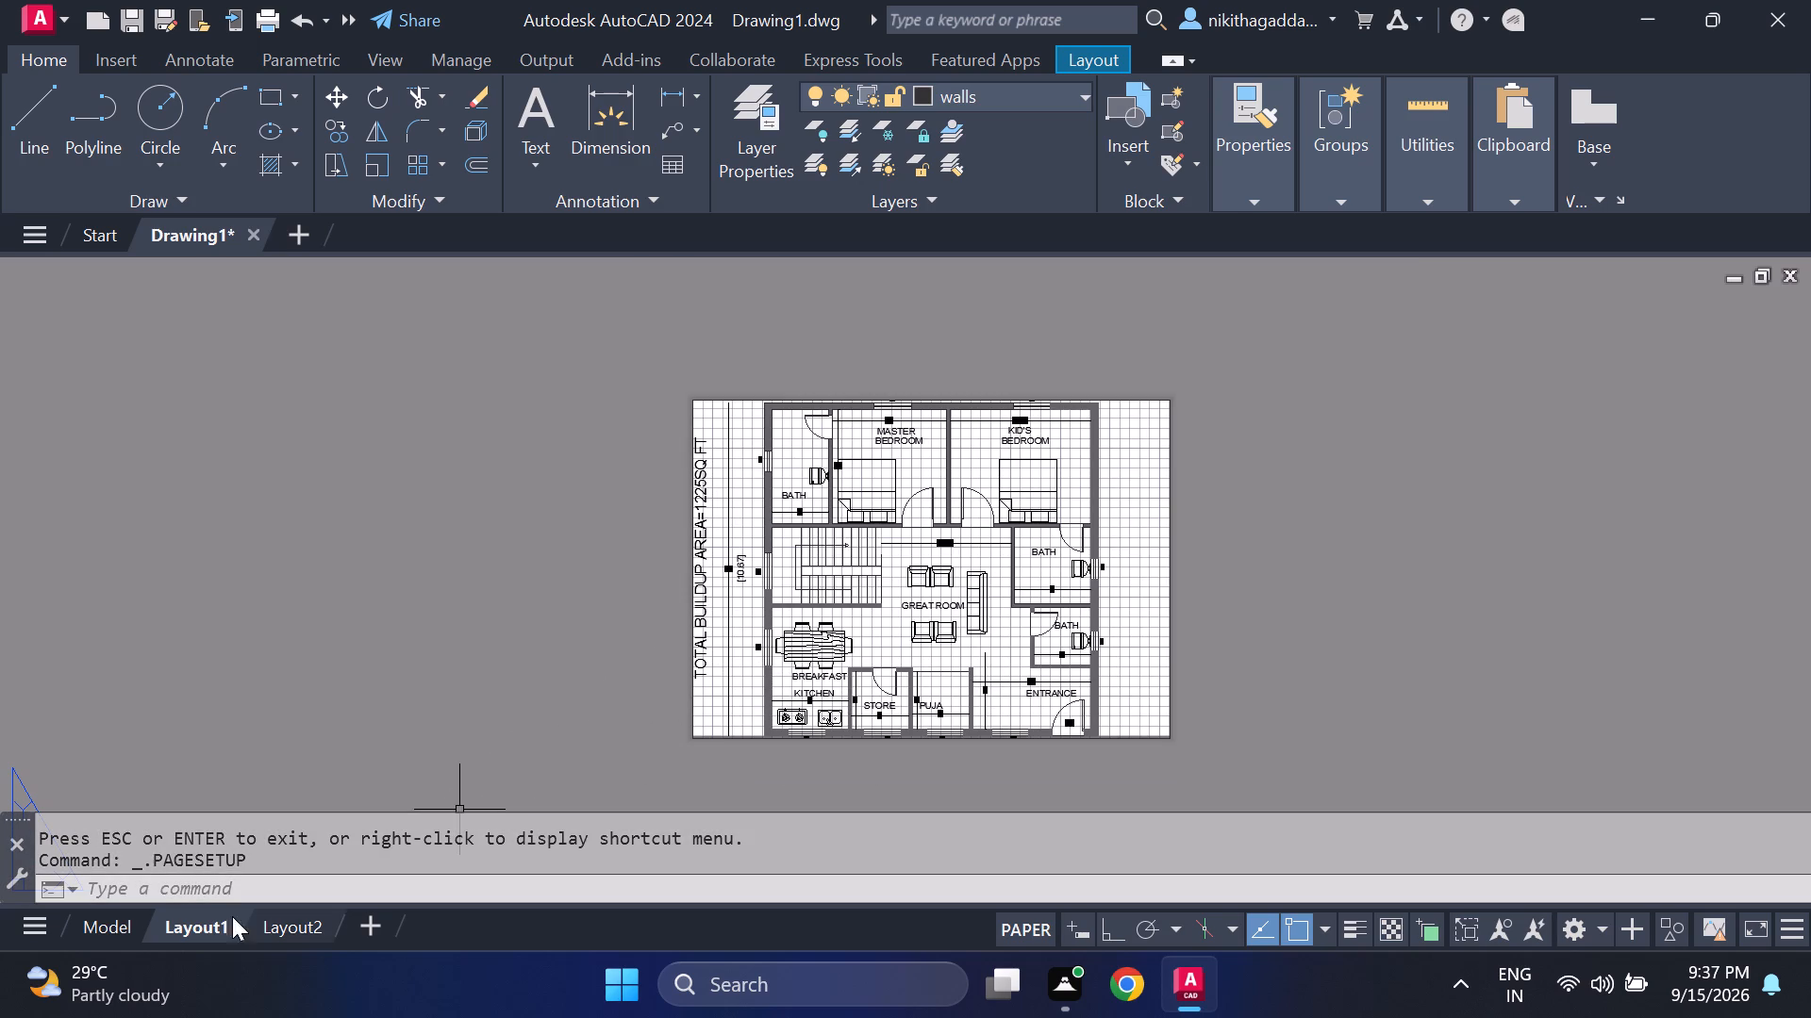
pyautogui.rightClick(179, 924)
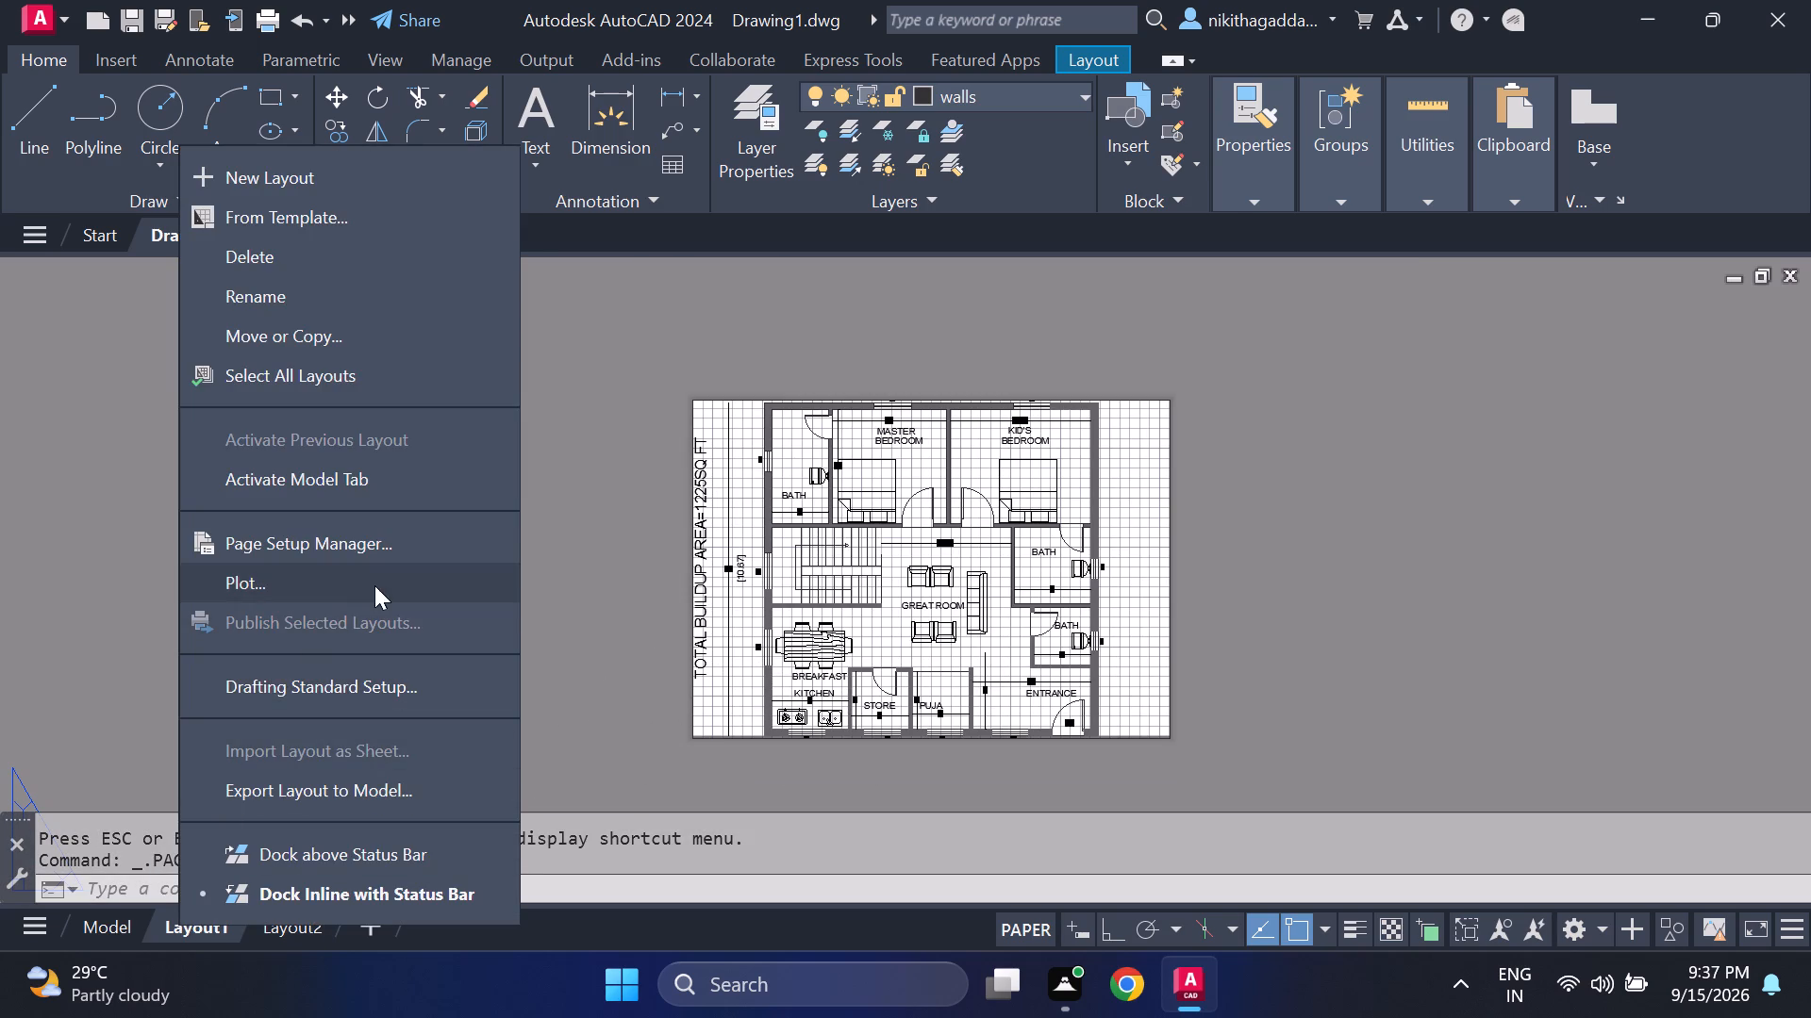
pyautogui.click(374, 583)
pyautogui.click(747, 540)
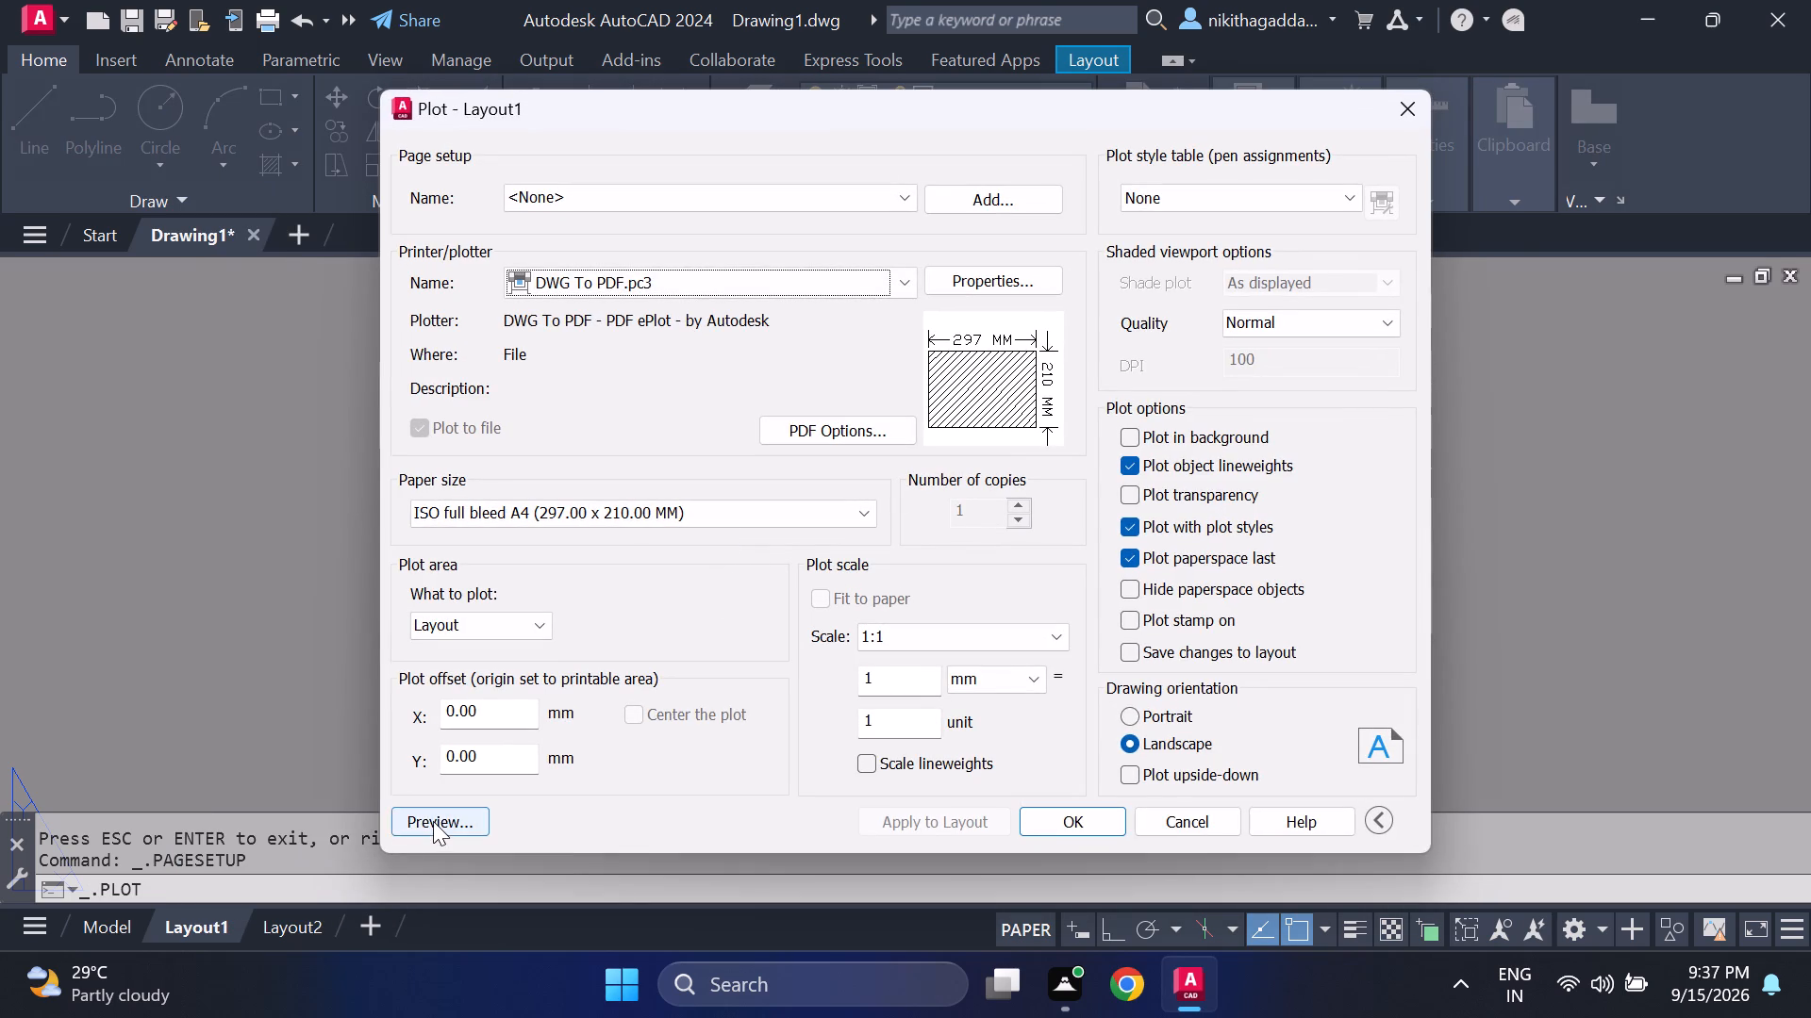
pyautogui.click(433, 821)
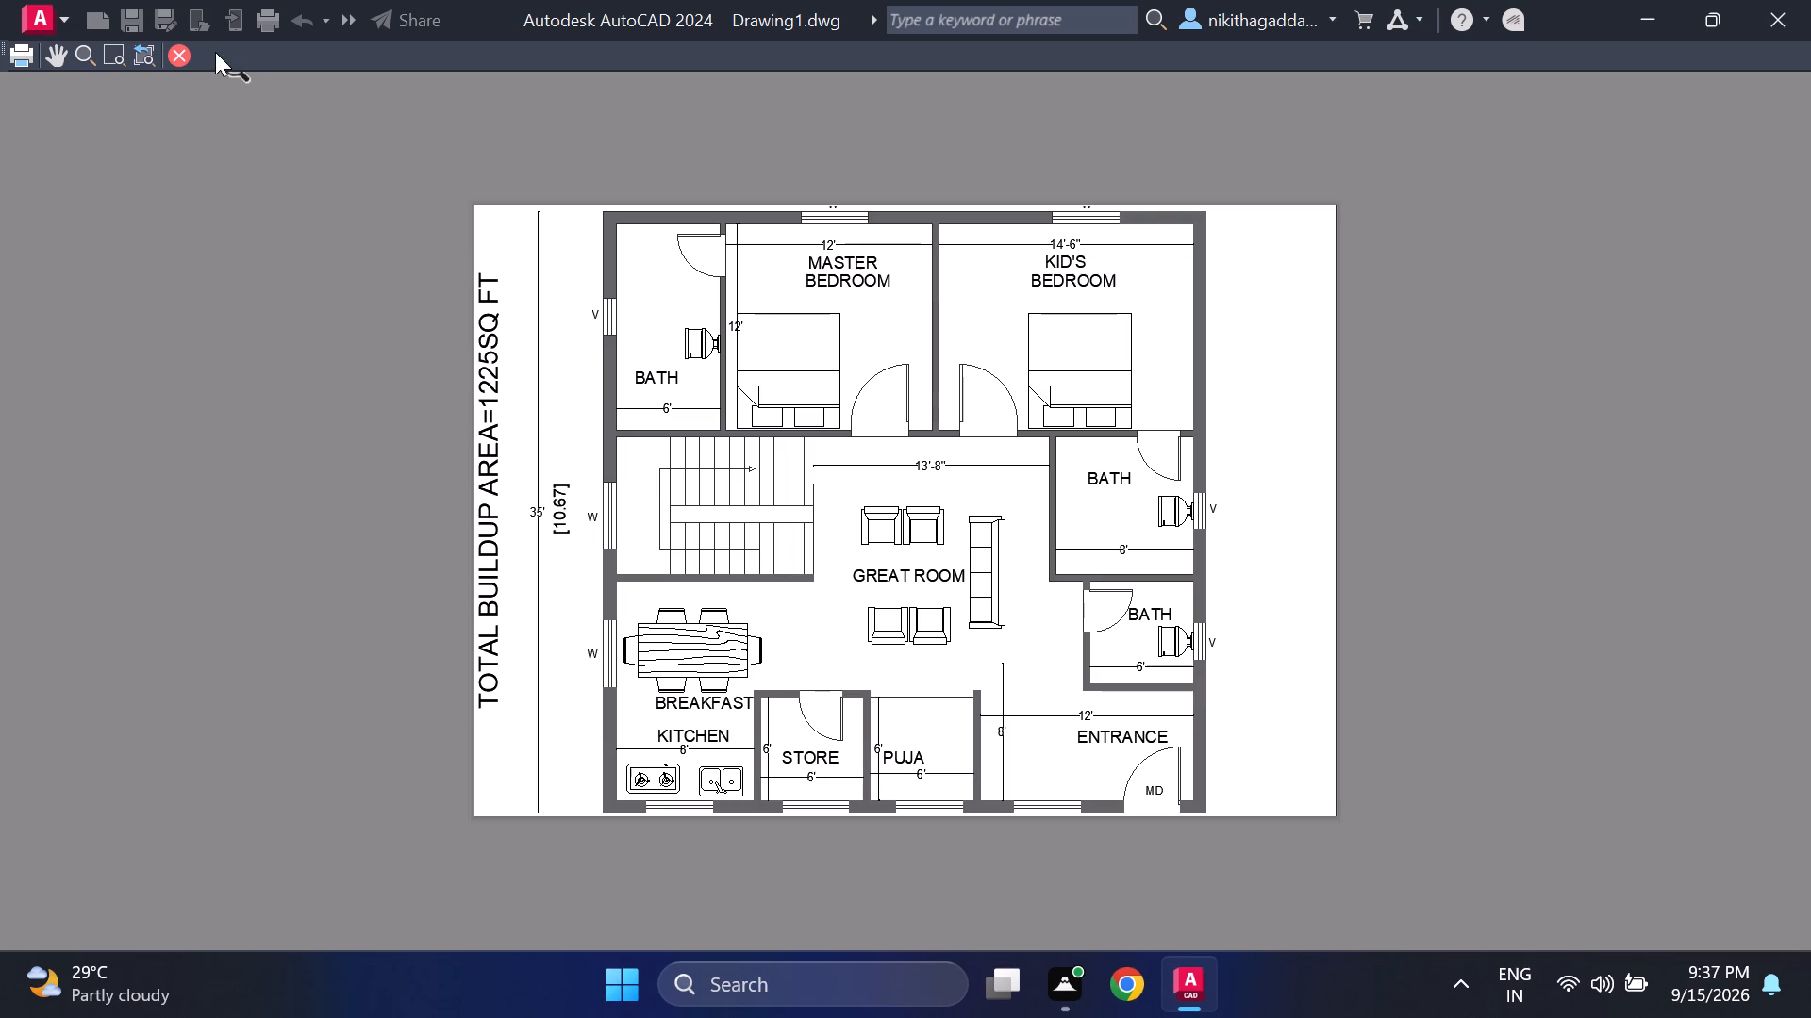
pyautogui.click(178, 50)
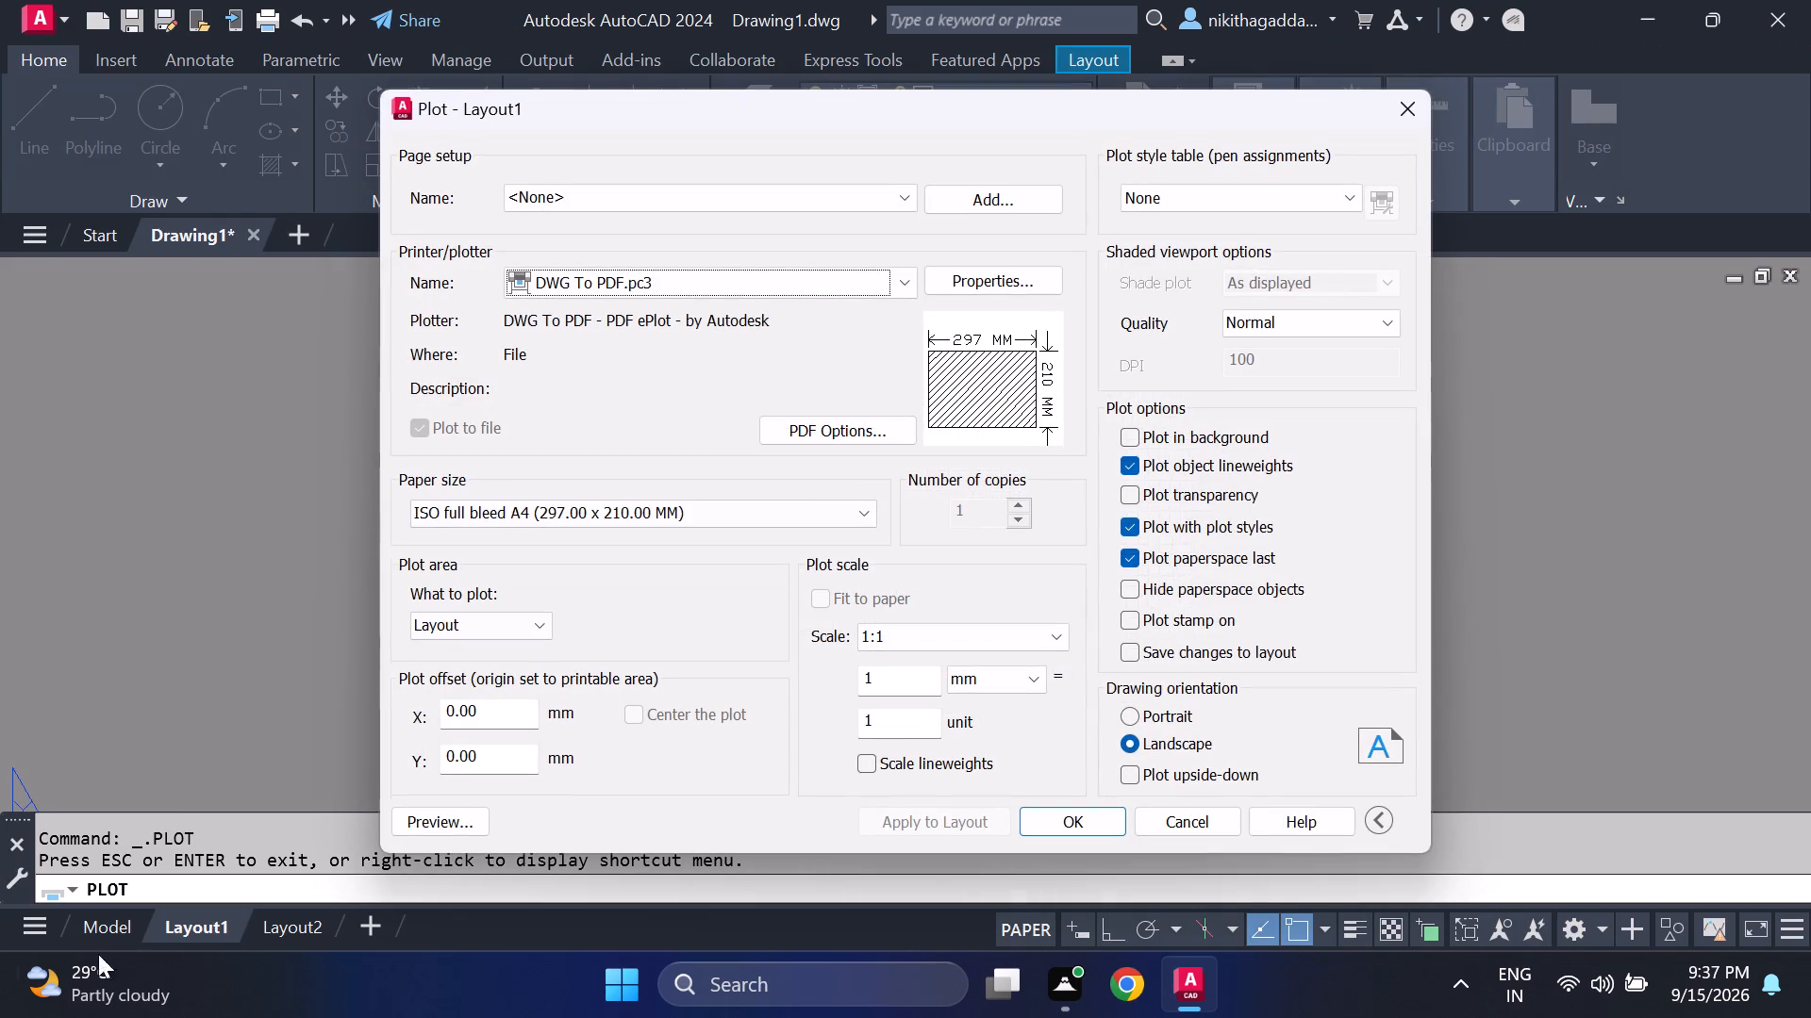
pyautogui.click(1421, 98)
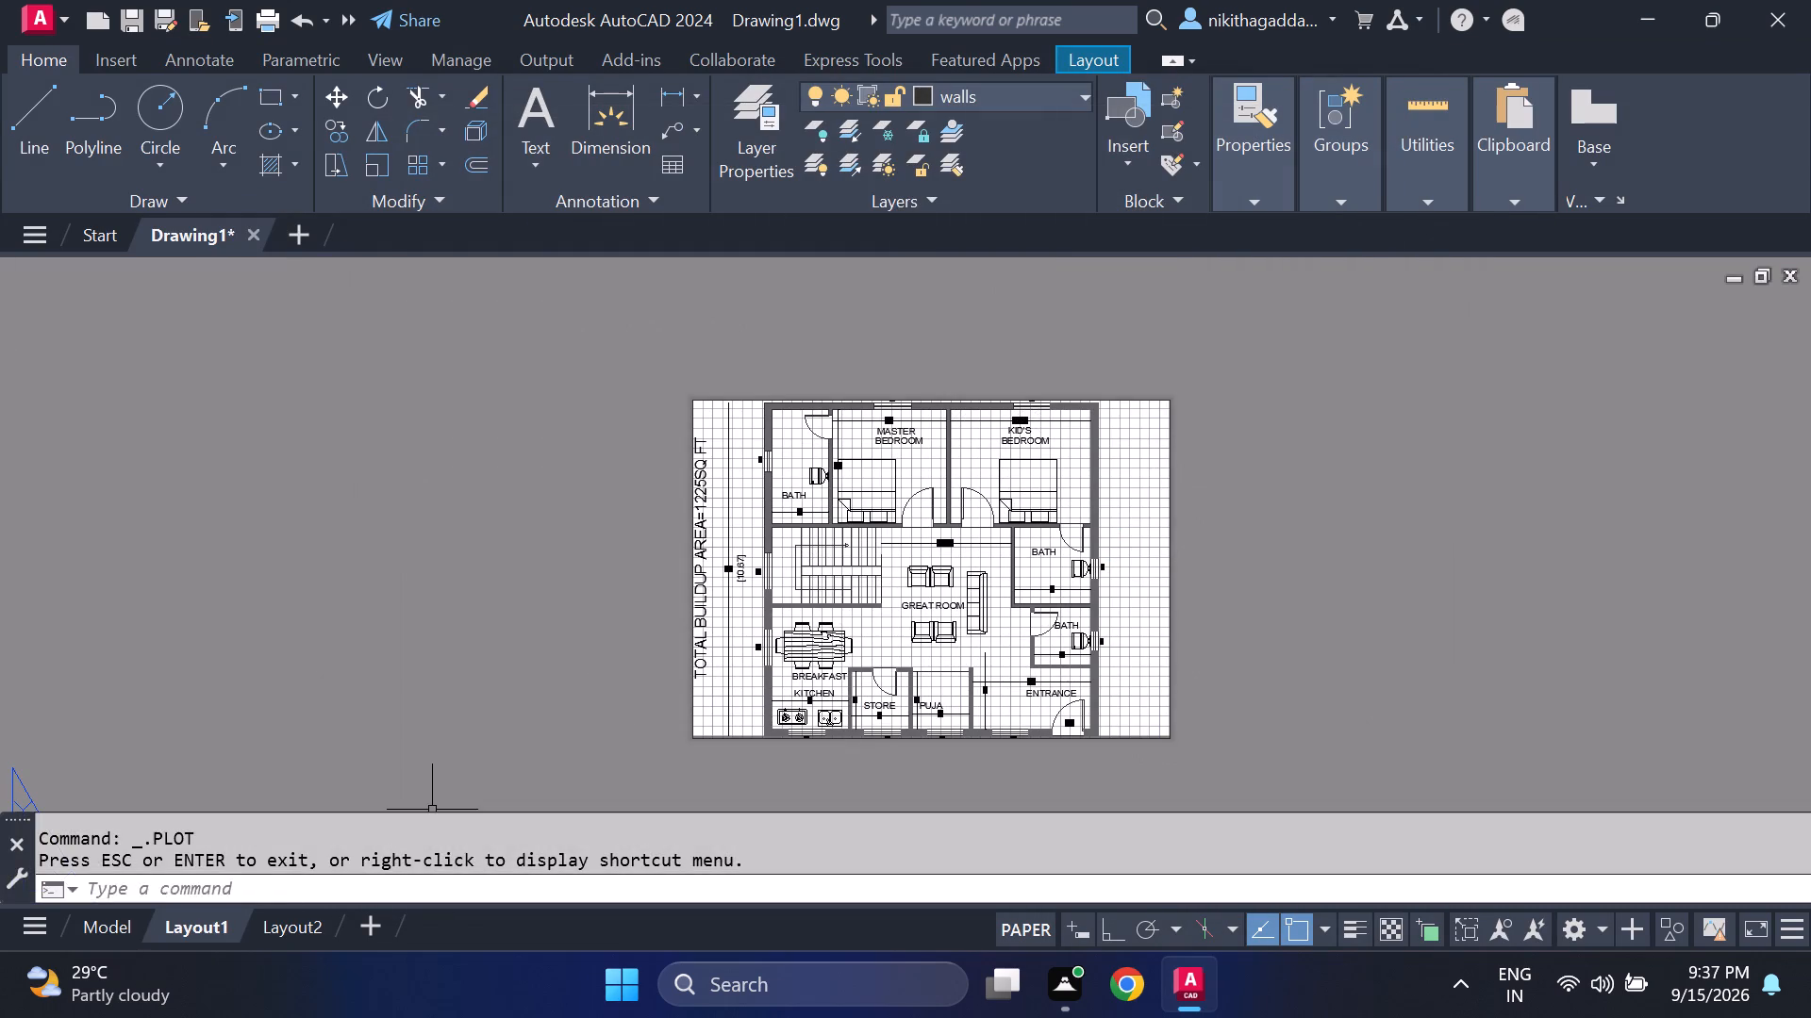
# In model space, scale the whole floor plan with its texts and dimensions slightly smaller, using the plan's lower-left outer corner as base point.
pyautogui.click(122, 918)
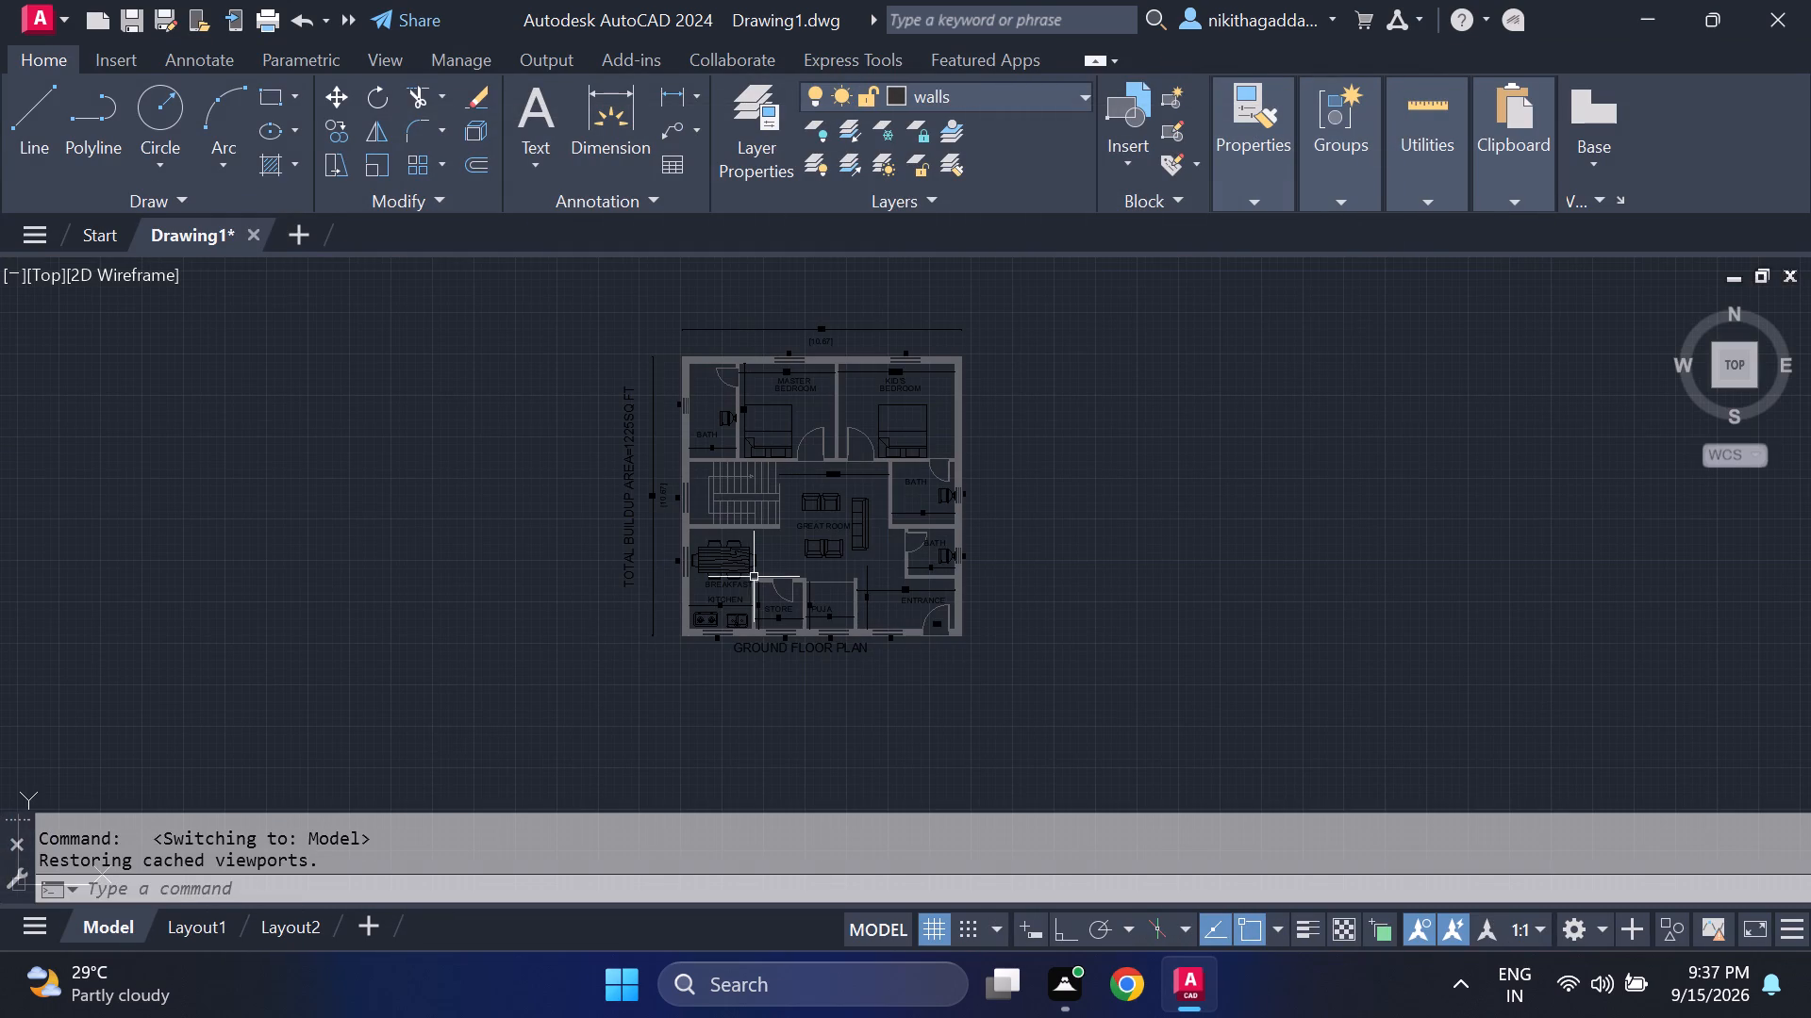
pyautogui.click(1053, 304)
pyautogui.click(493, 714)
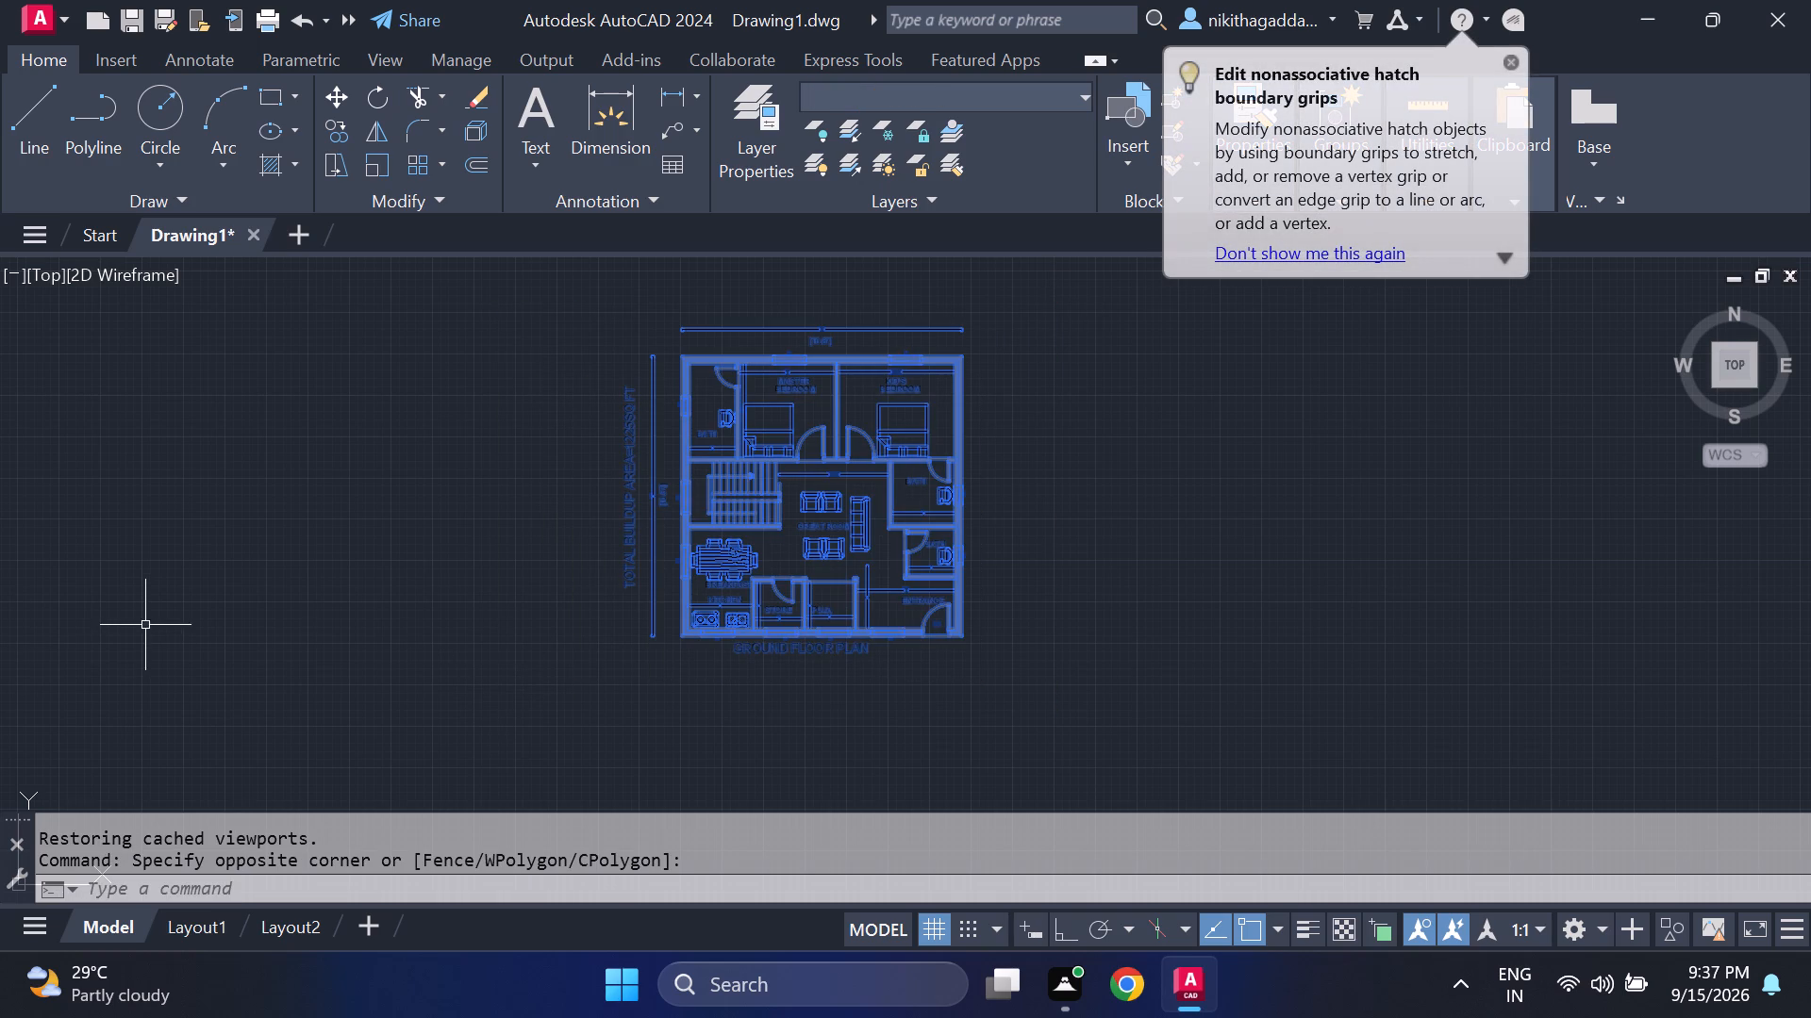
pyautogui.write('SCA')
pyautogui.write('LE')
pyautogui.press('Return')
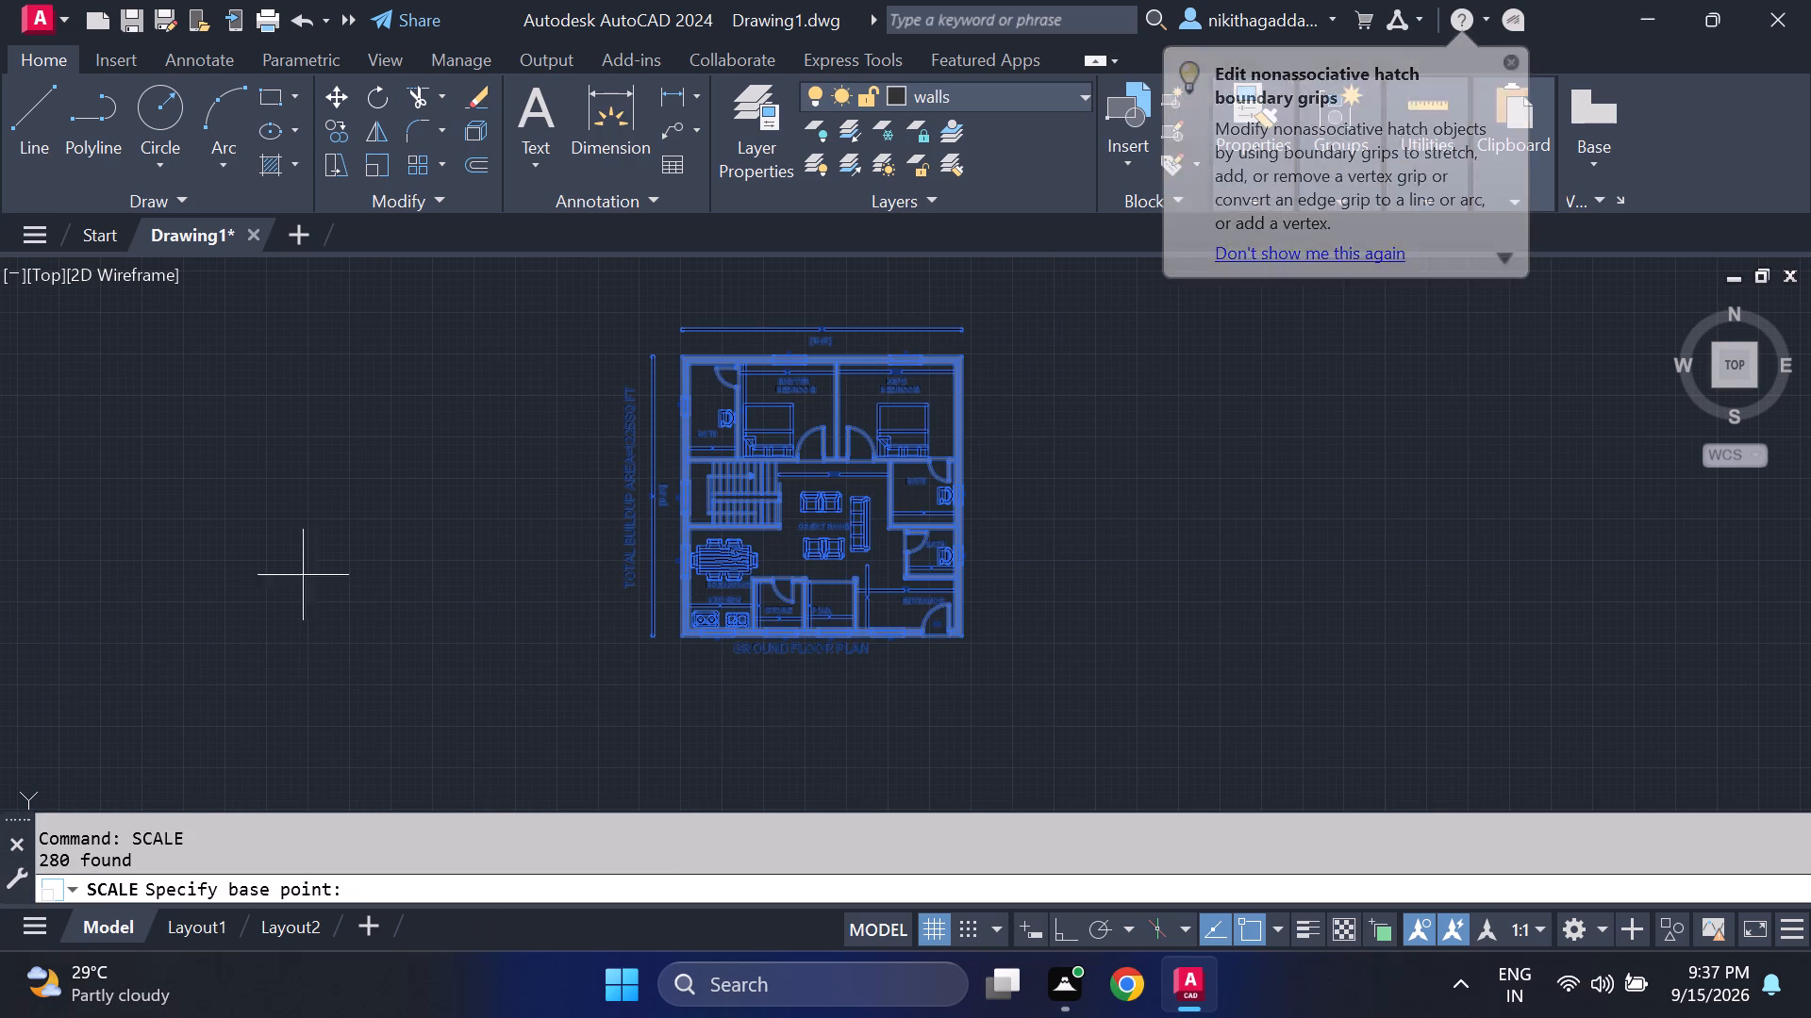
pyautogui.click(680, 639)
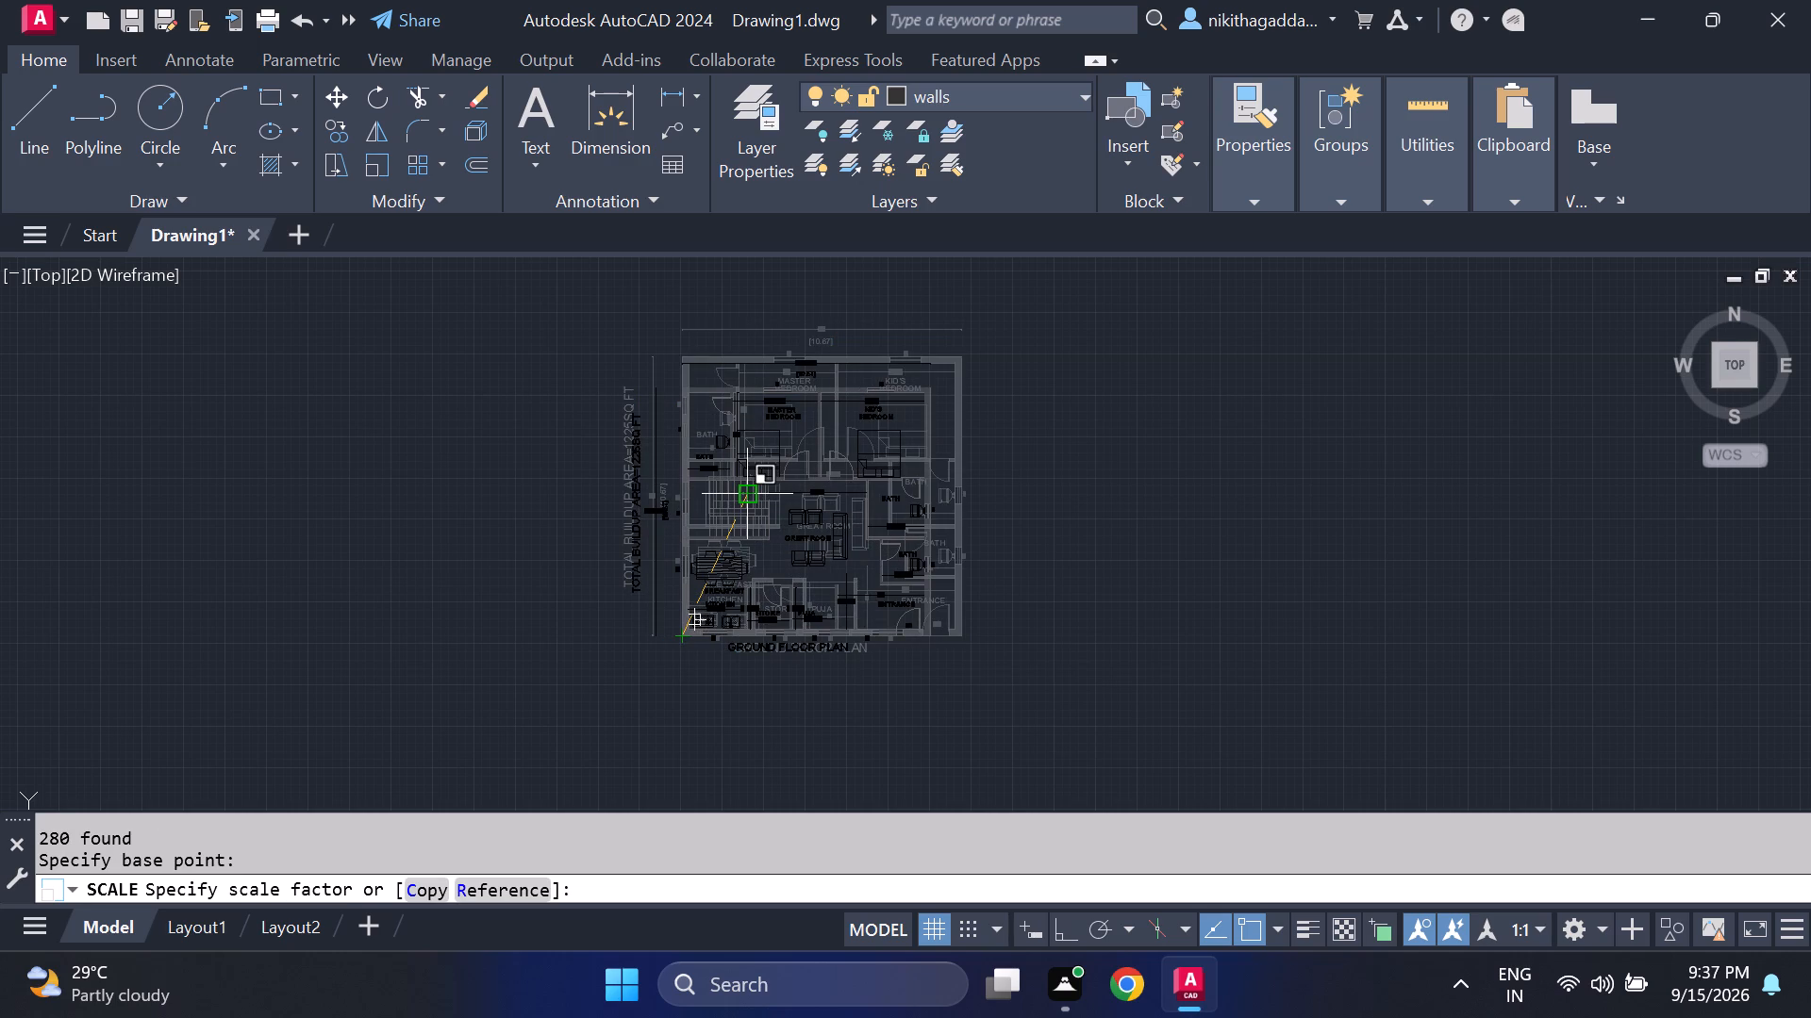
pyautogui.click(751, 494)
# Switch to Layout1 and check how the scaled plan and its texts fit the sheet.
pyautogui.click(209, 929)
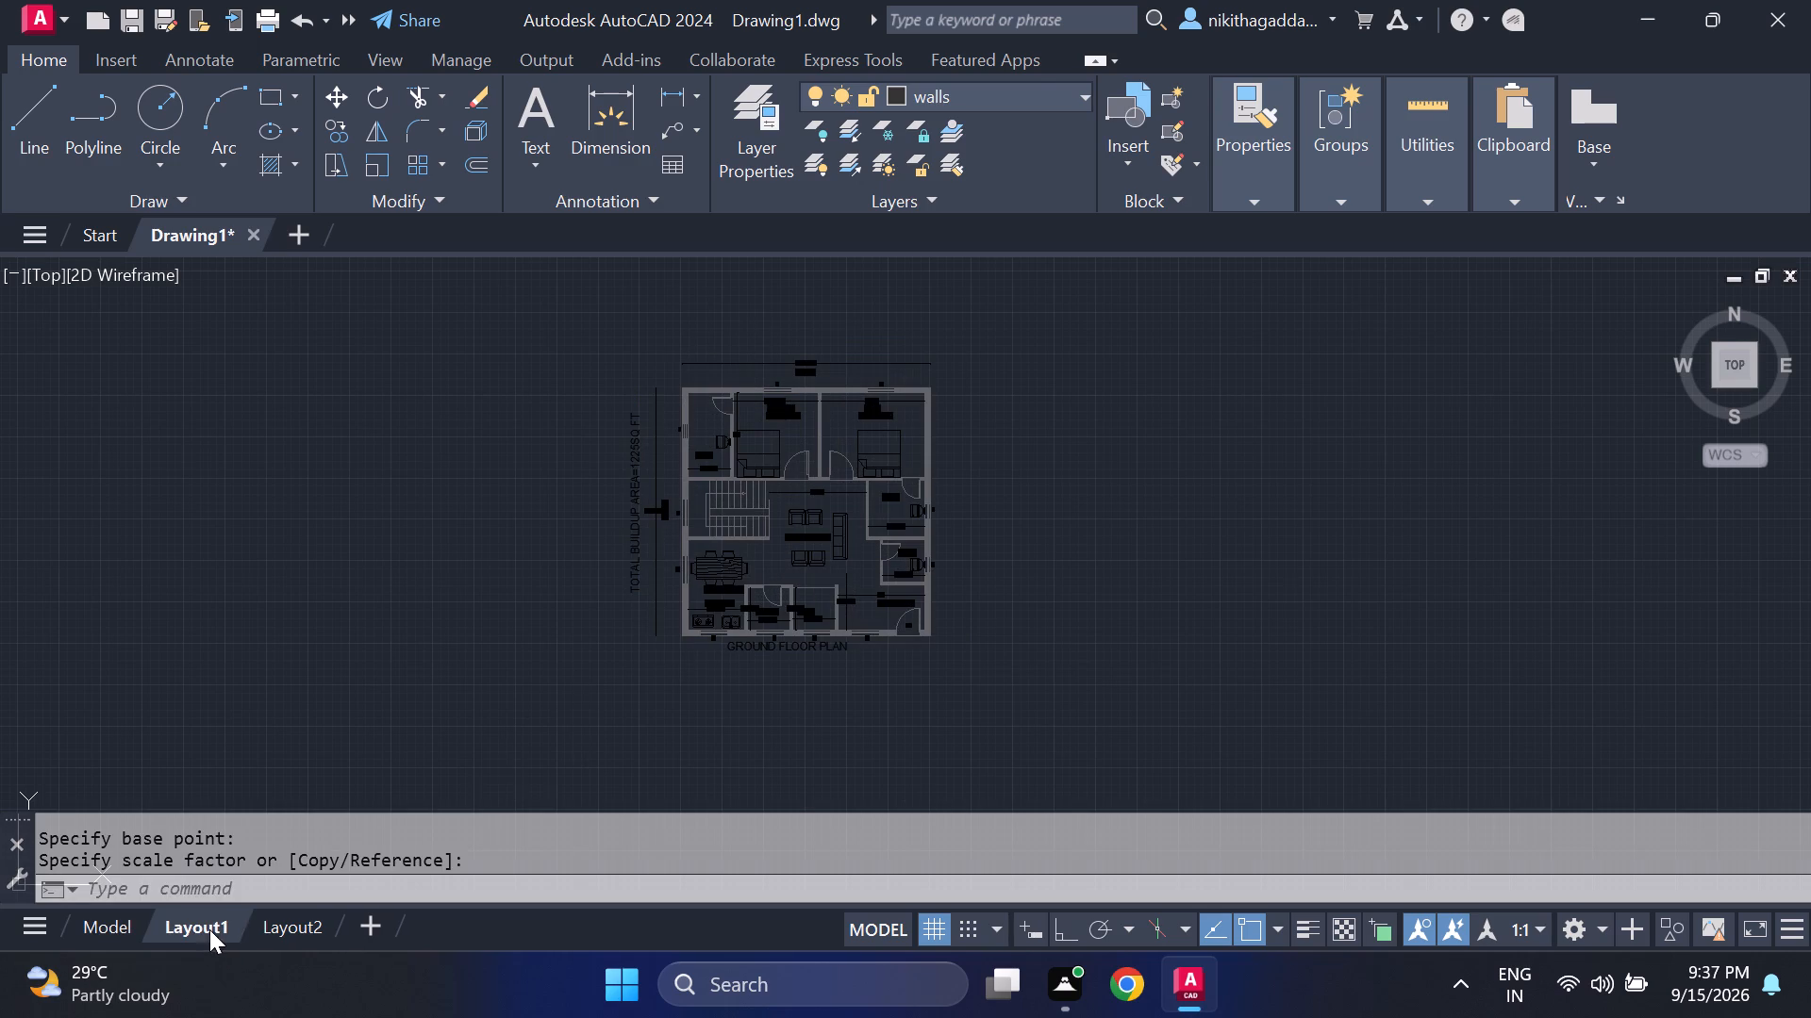
pyautogui.moveTo(790, 746); pyautogui.dragTo(707, 728, button='middle')
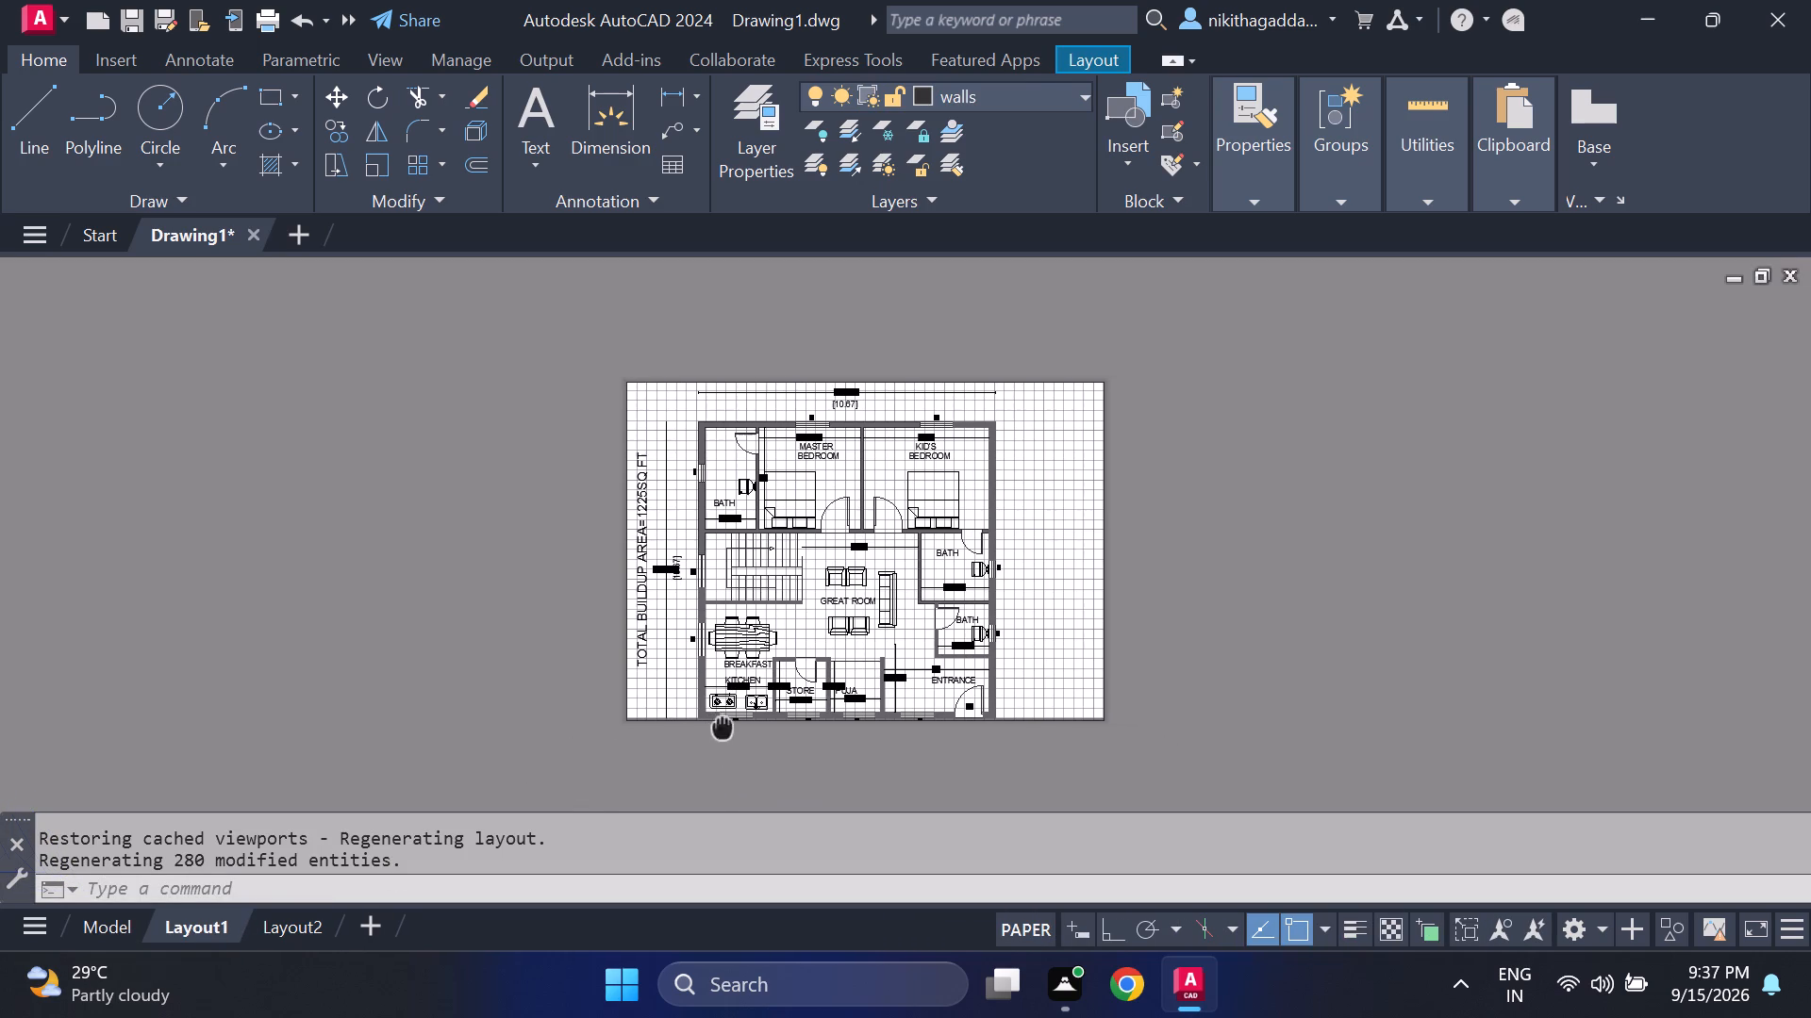
pyautogui.moveTo(707, 728); pyautogui.dragTo(637, 722, button='middle')
pyautogui.scroll(1, 647, 717)
pyautogui.scroll(-1, 647, 721)
pyautogui.moveTo(647, 721); pyautogui.dragTo(647, 733, button='middle')
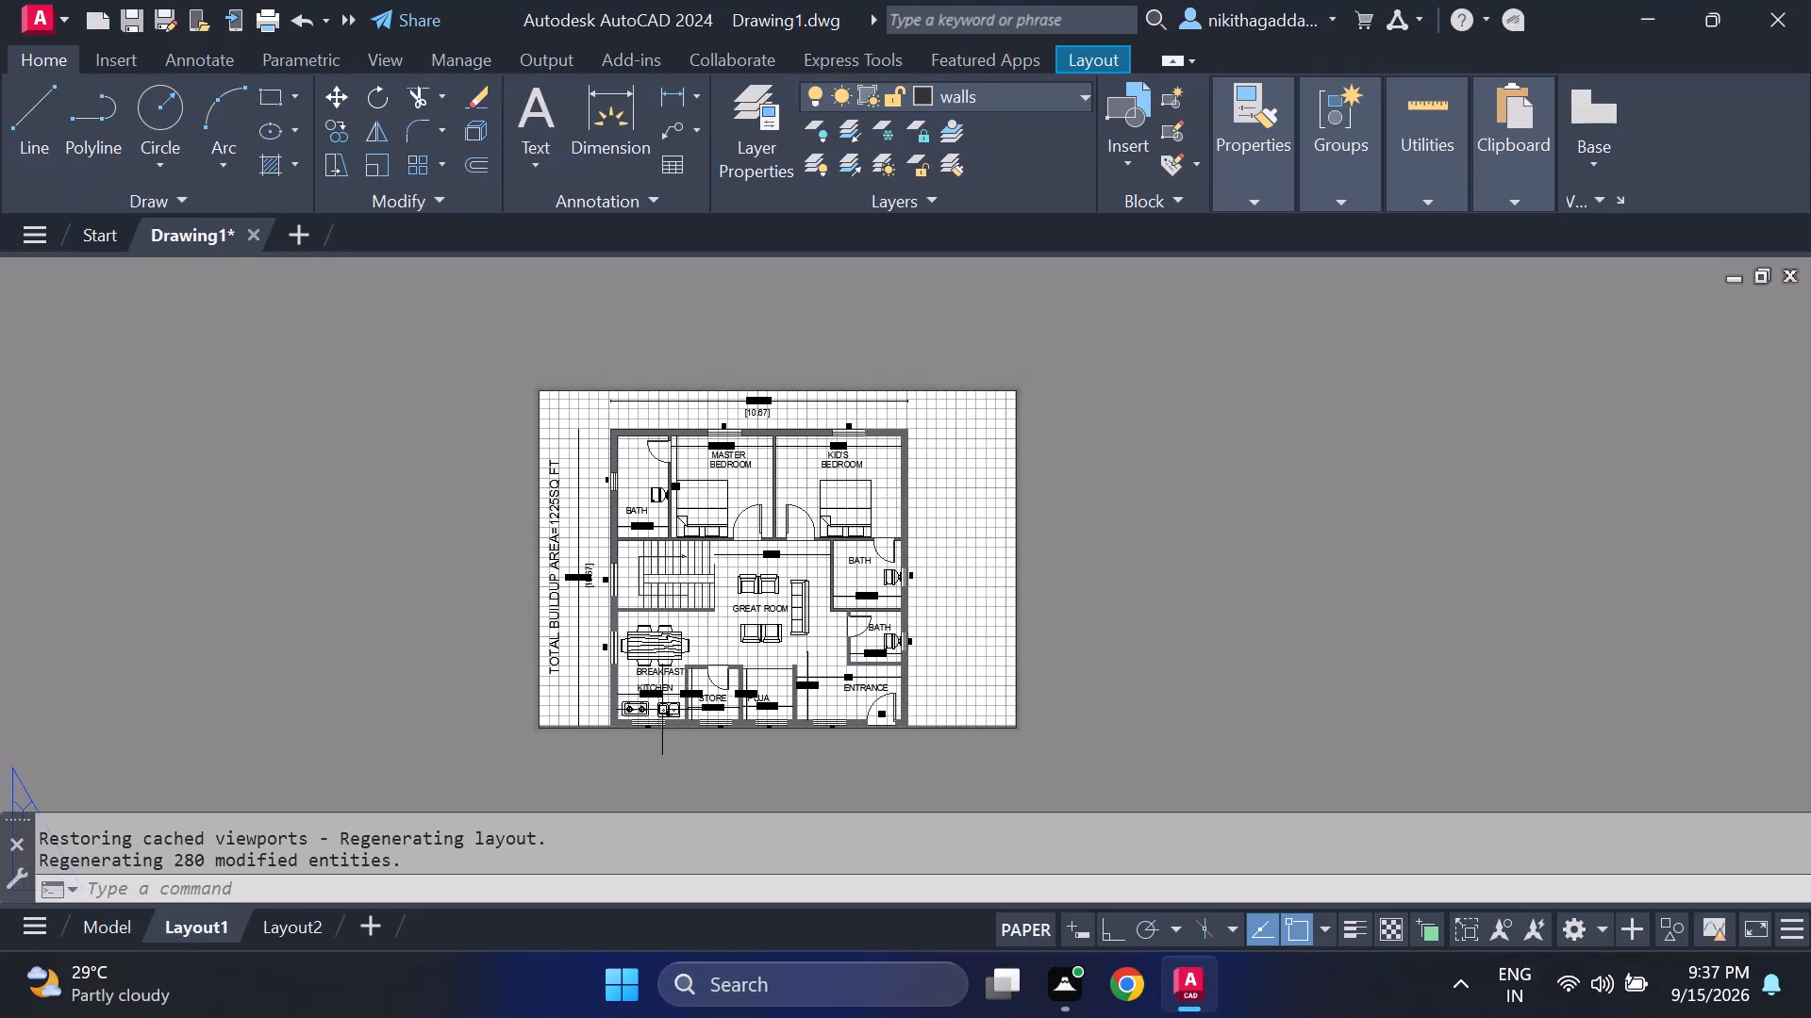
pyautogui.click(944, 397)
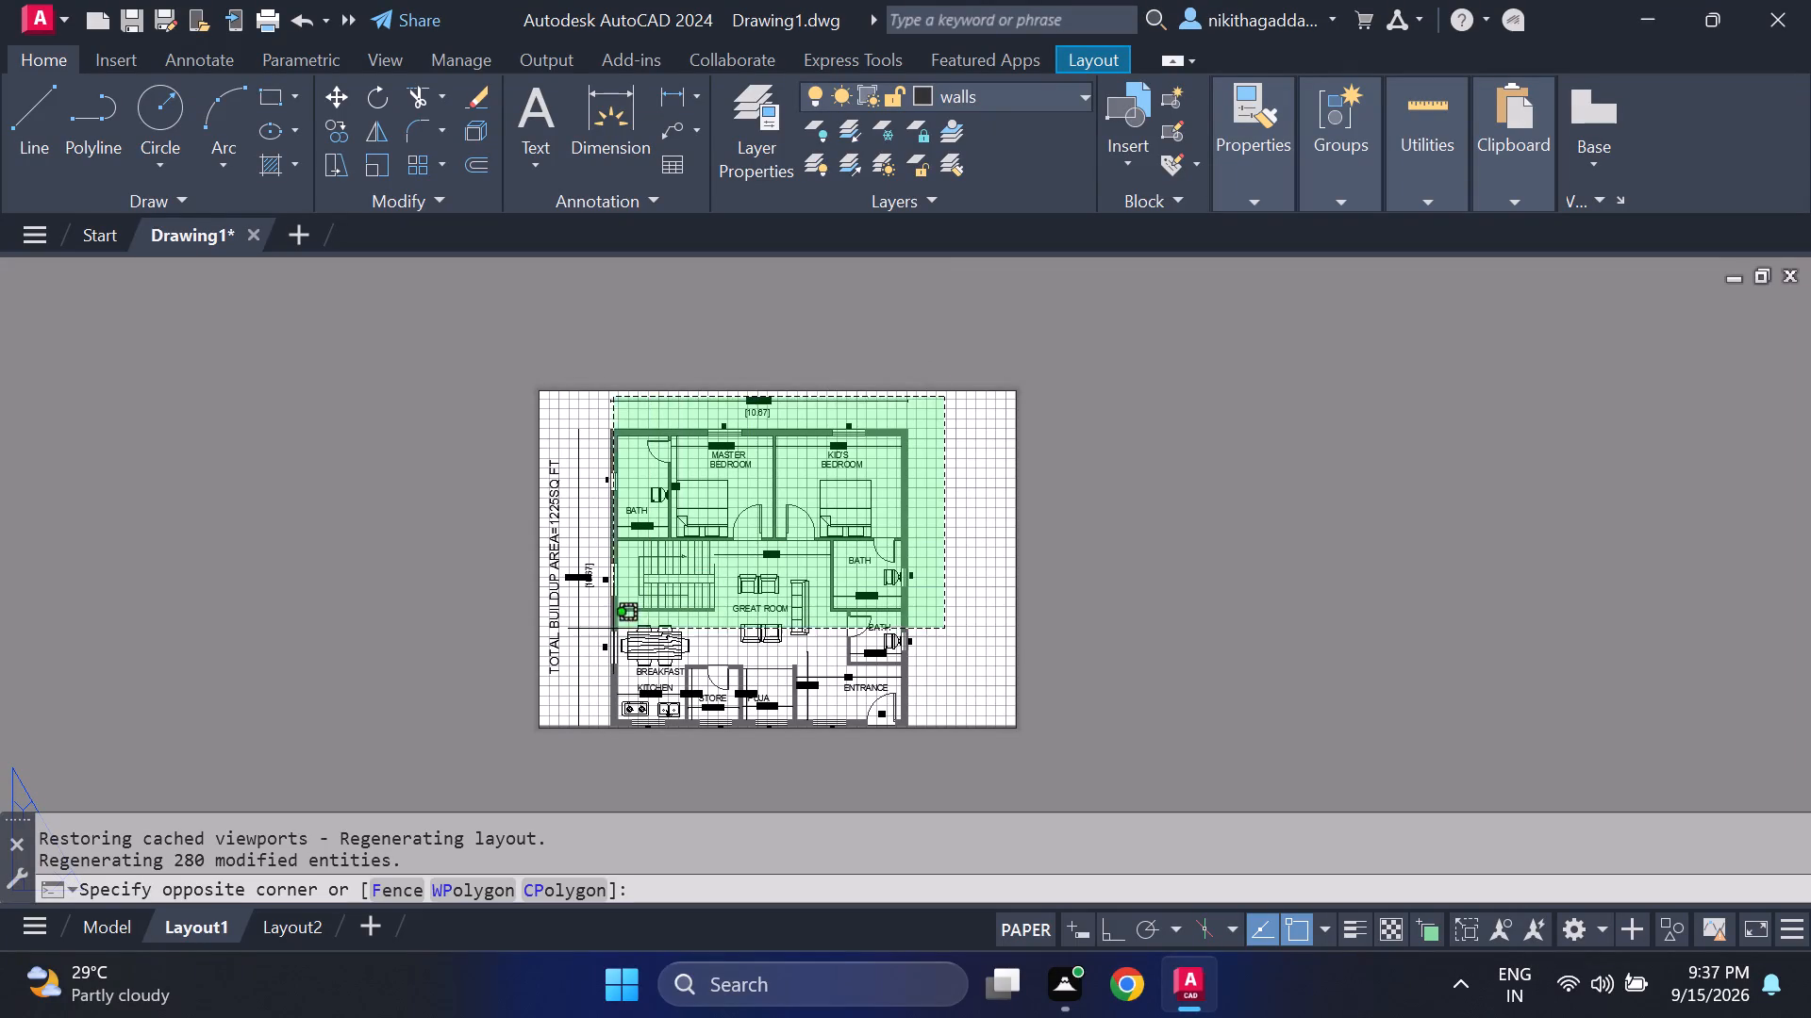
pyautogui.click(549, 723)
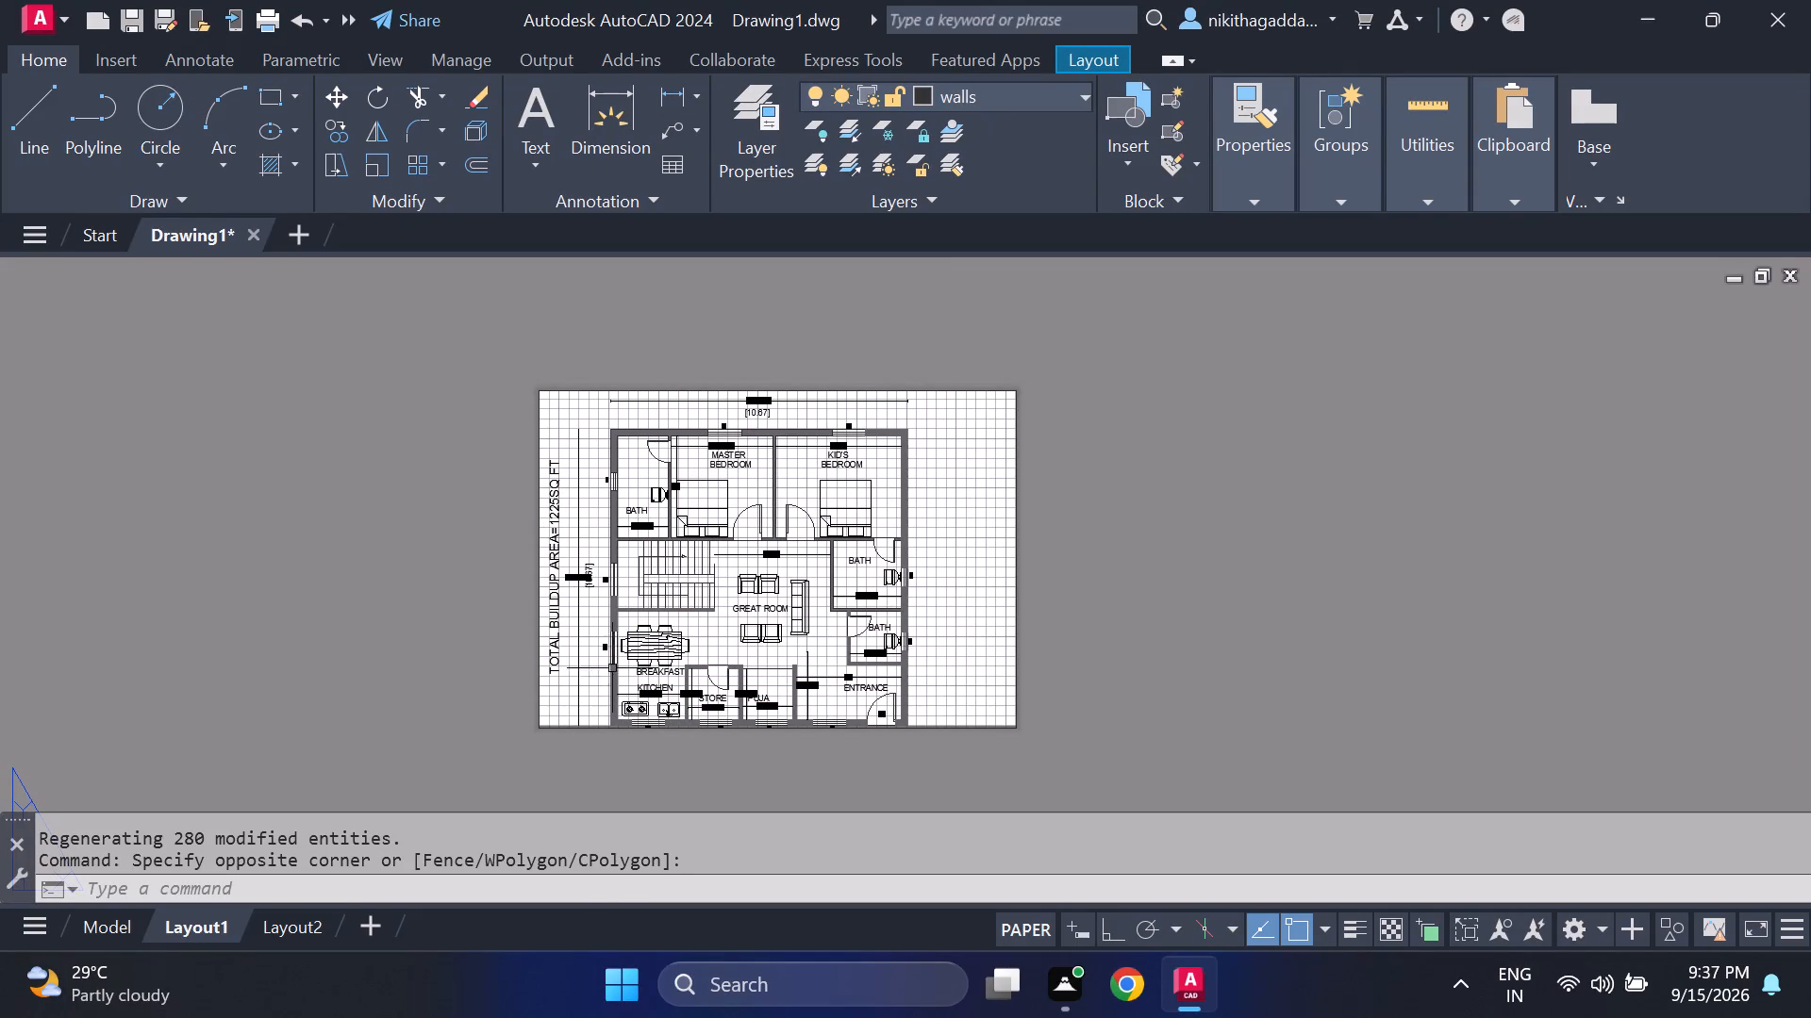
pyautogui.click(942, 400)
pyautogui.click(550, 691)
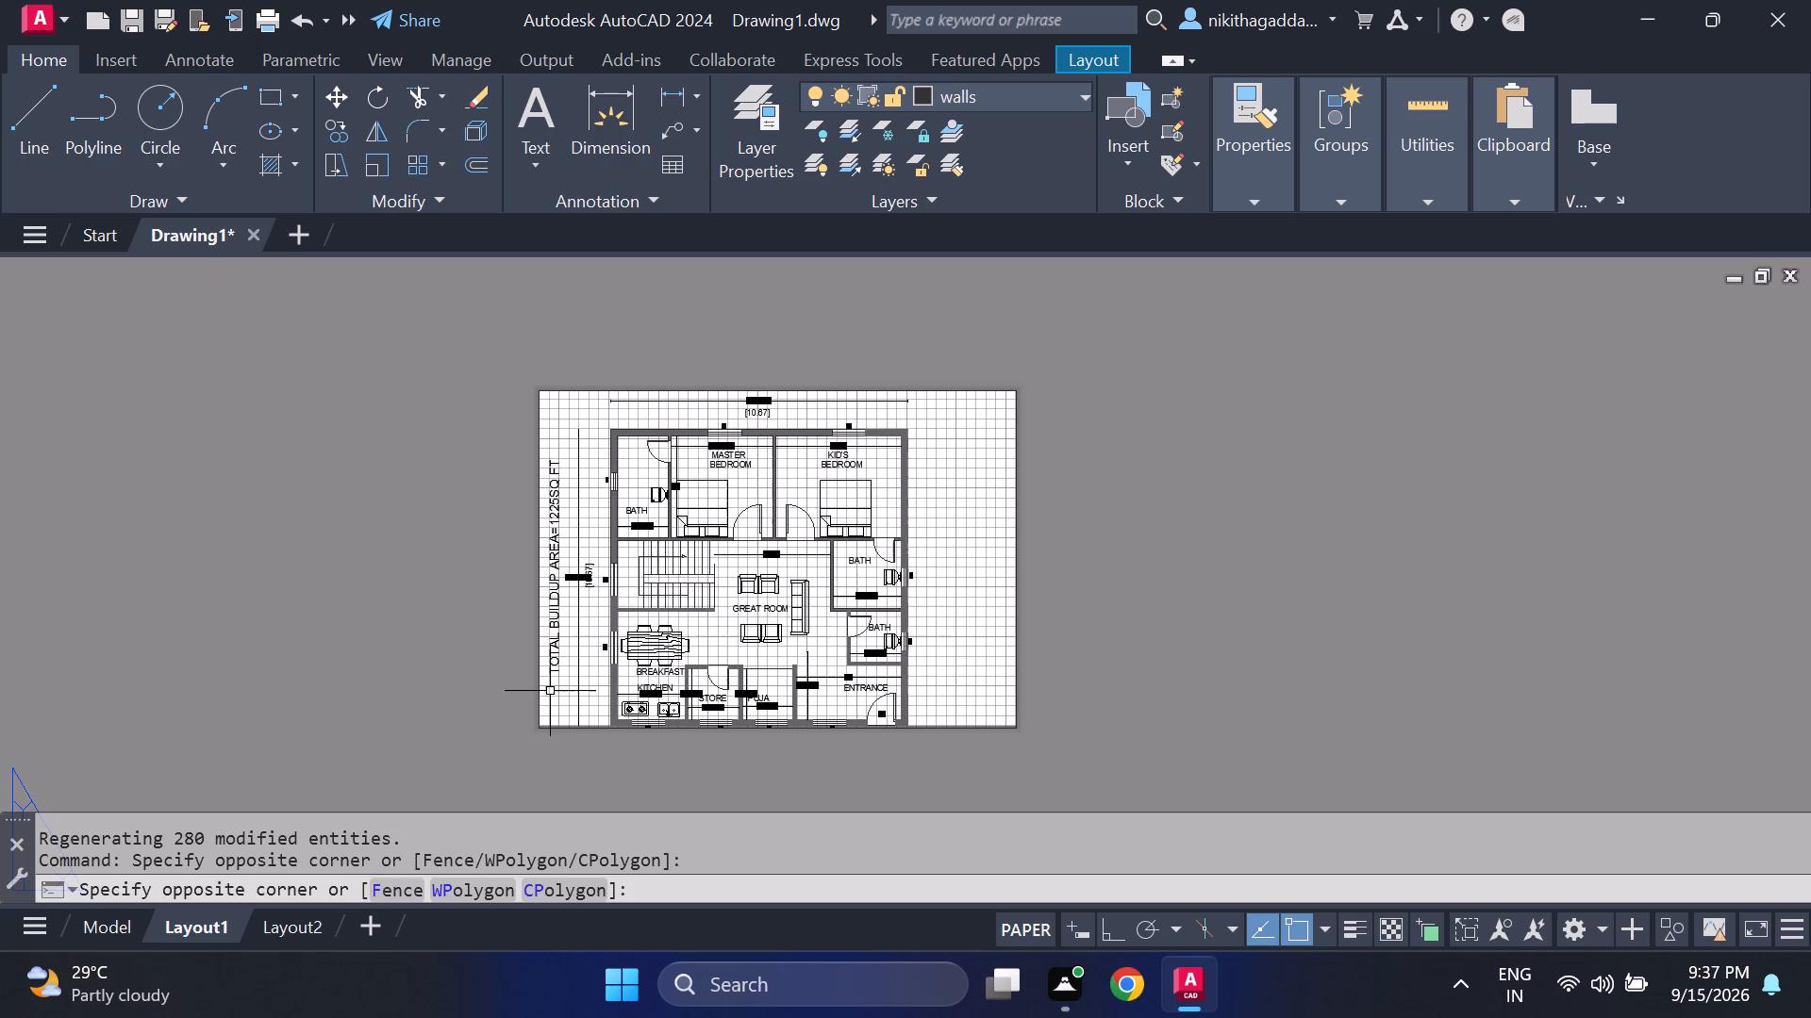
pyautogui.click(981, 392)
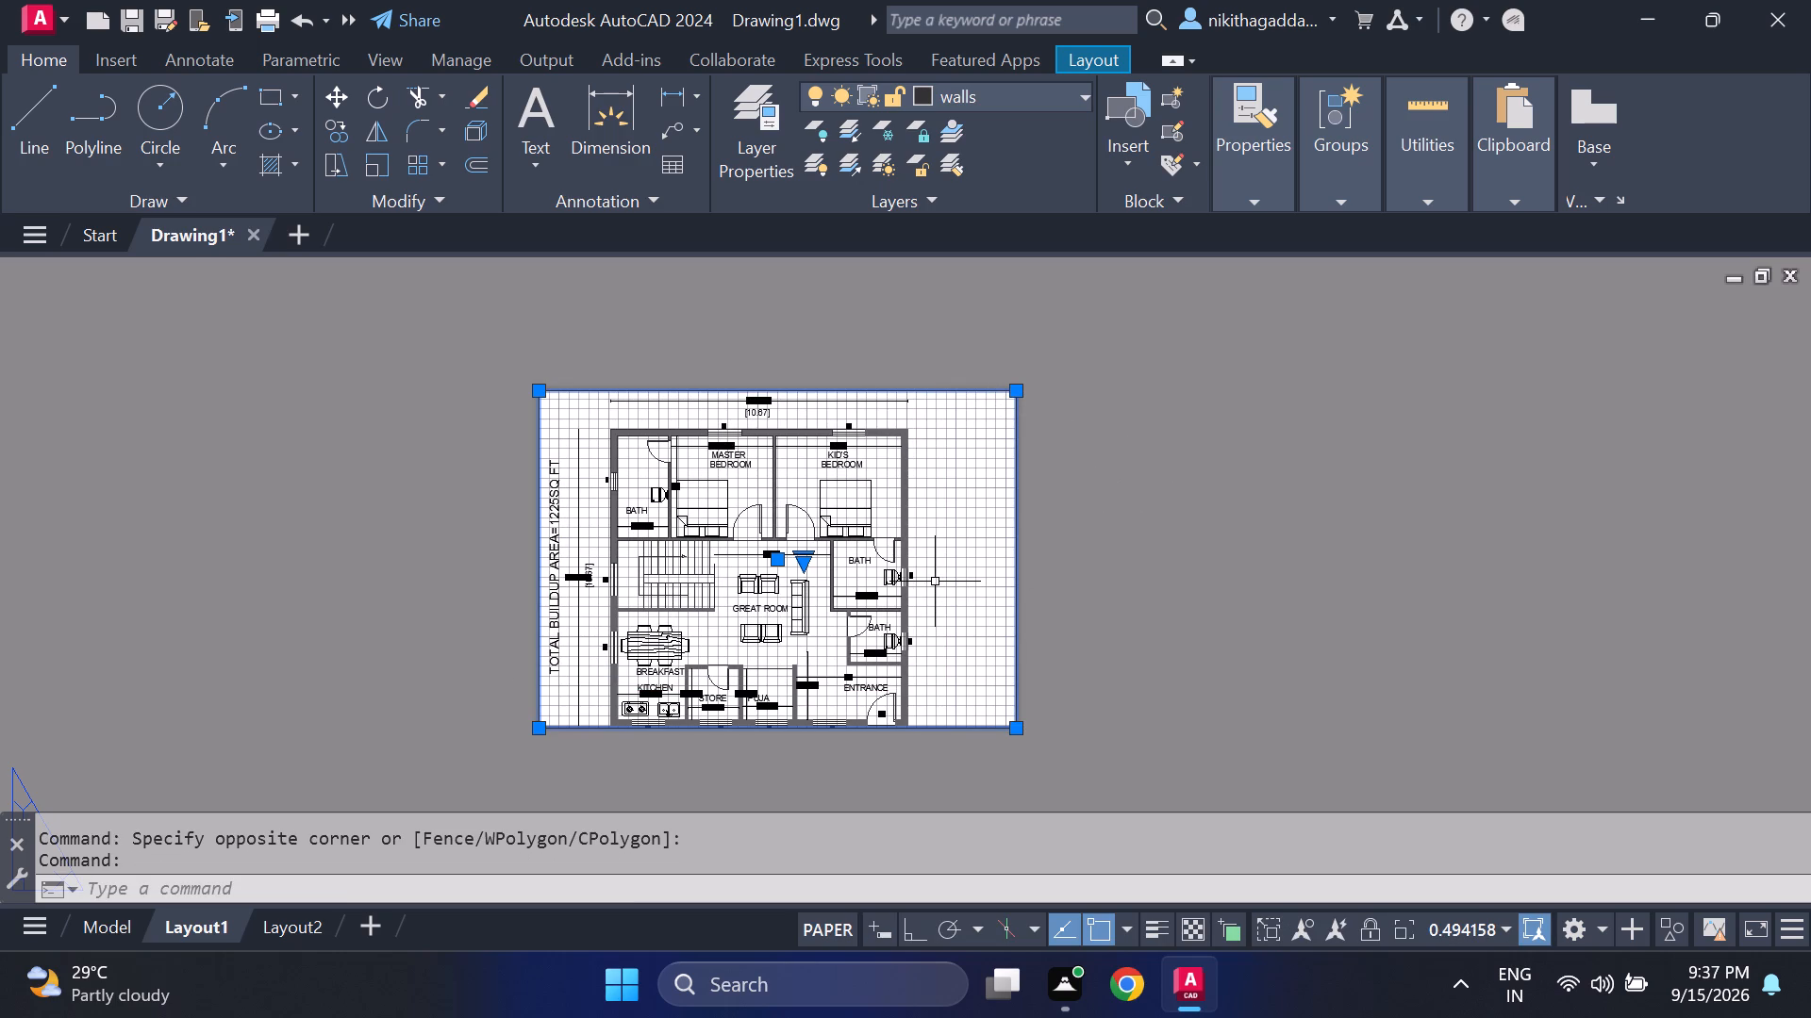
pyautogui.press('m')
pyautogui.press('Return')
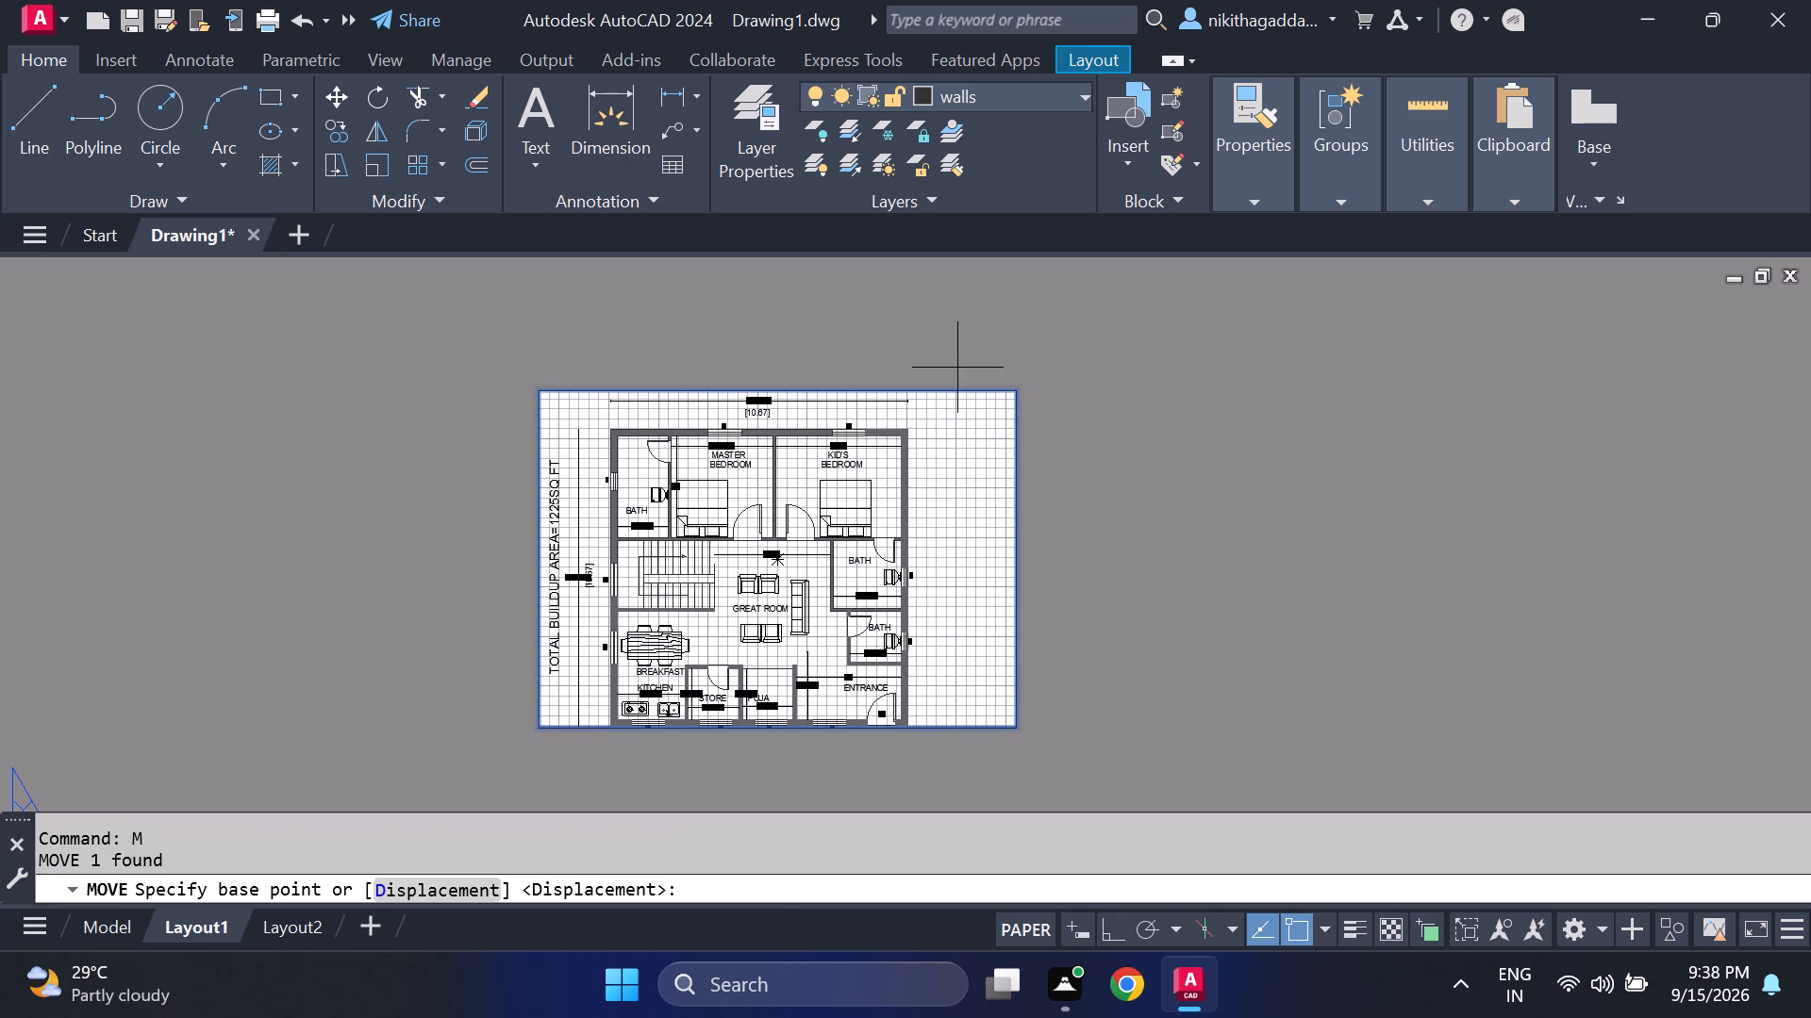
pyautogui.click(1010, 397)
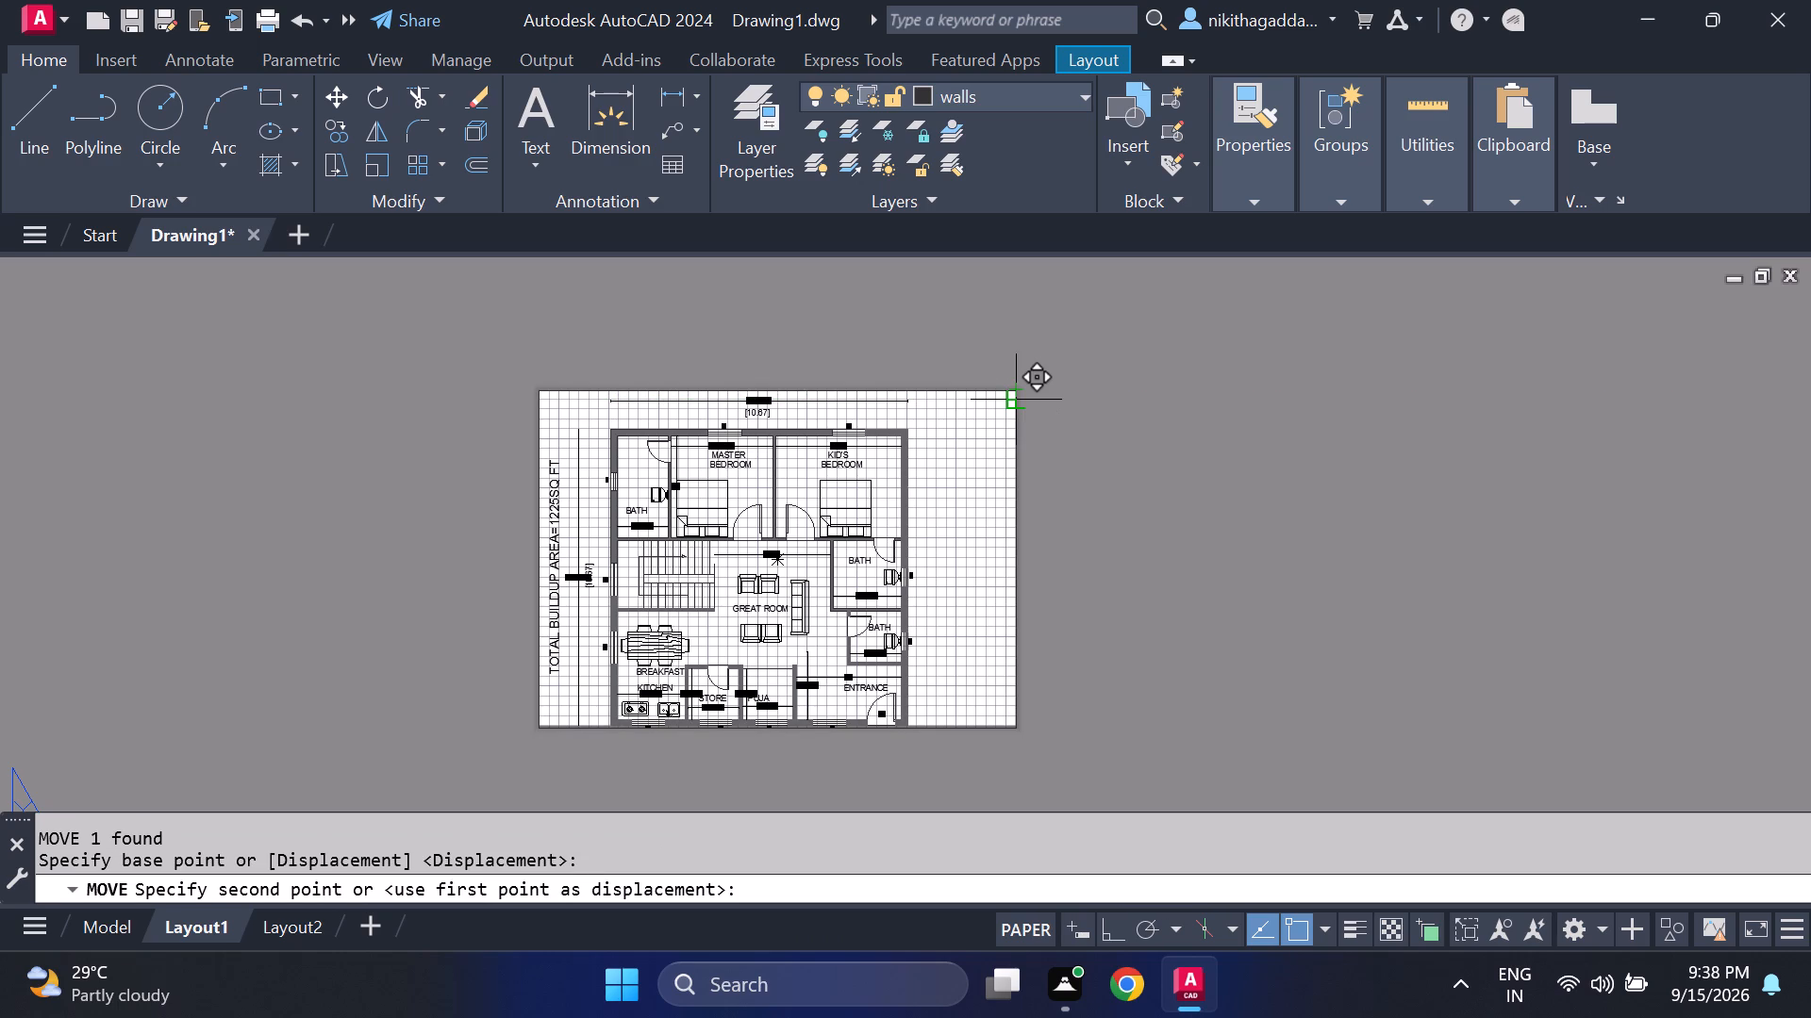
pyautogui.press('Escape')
# Examine the scaled plan's dimension texts and its margins along the edges of the Layout1 sheet.
pyautogui.scroll(2, 736, 630)
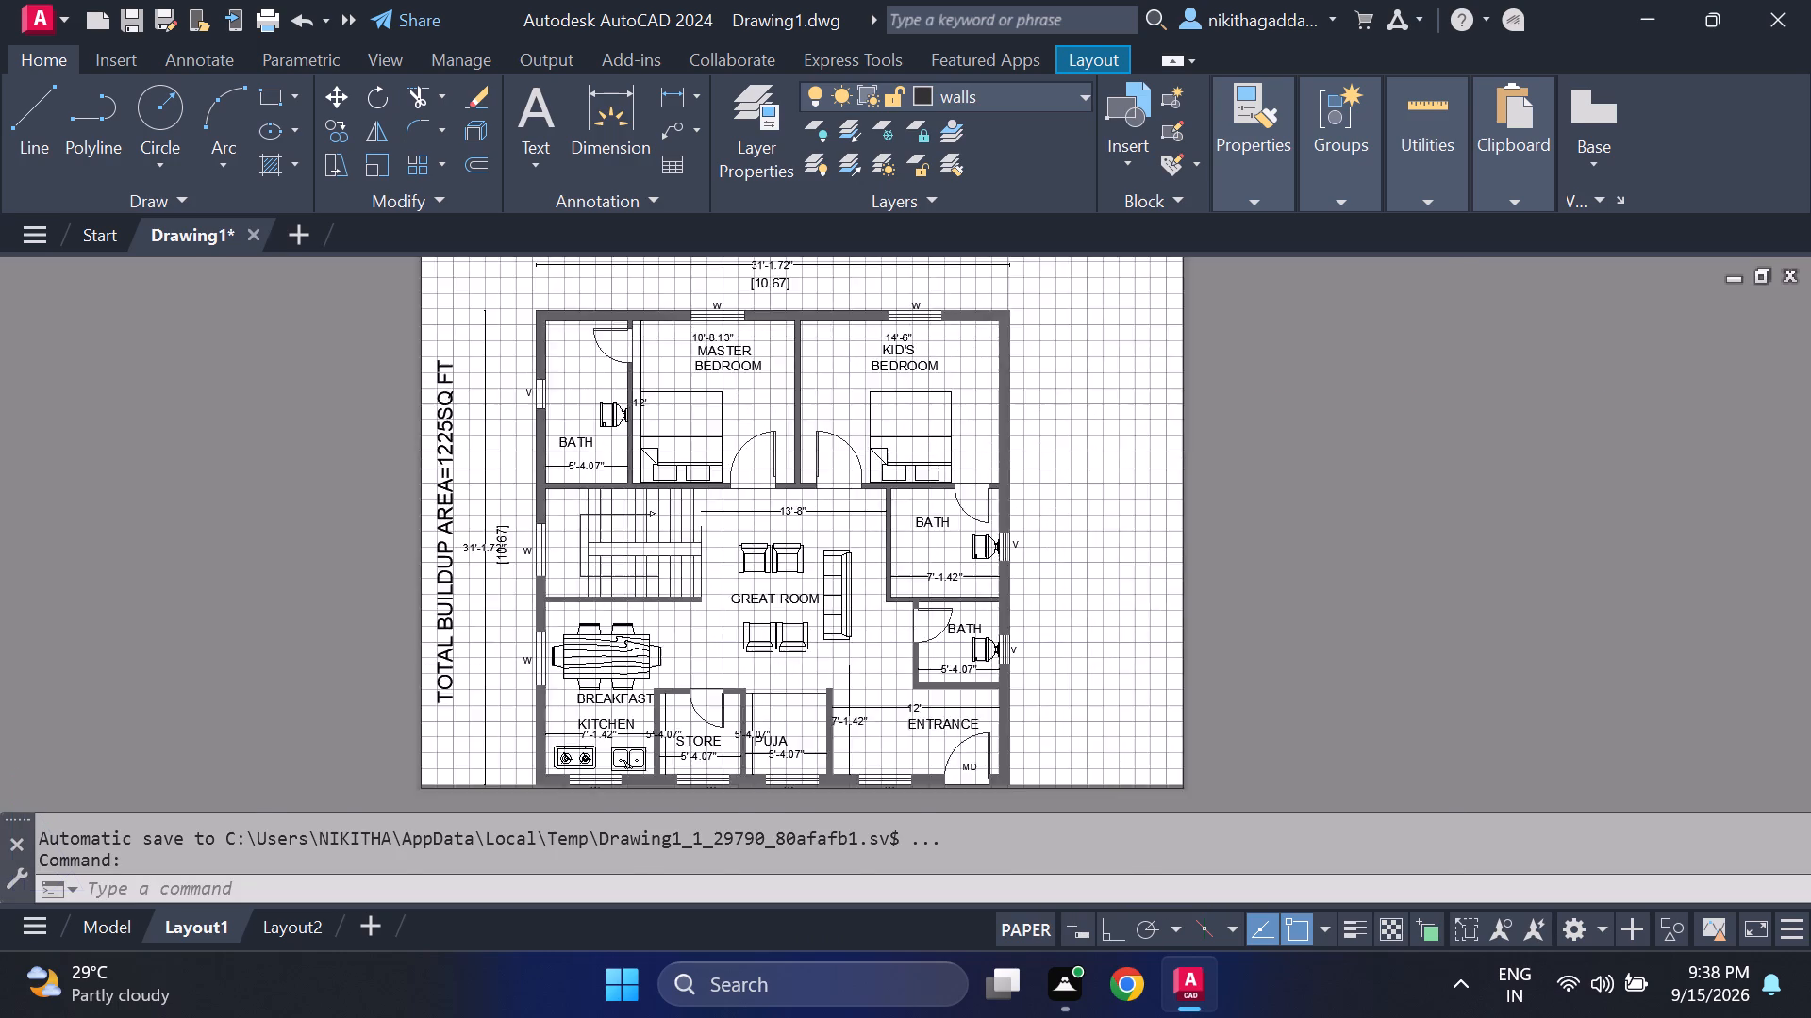
pyautogui.scroll(-1, 779, 618)
pyautogui.moveTo(788, 672); pyautogui.dragTo(788, 706, button='middle')
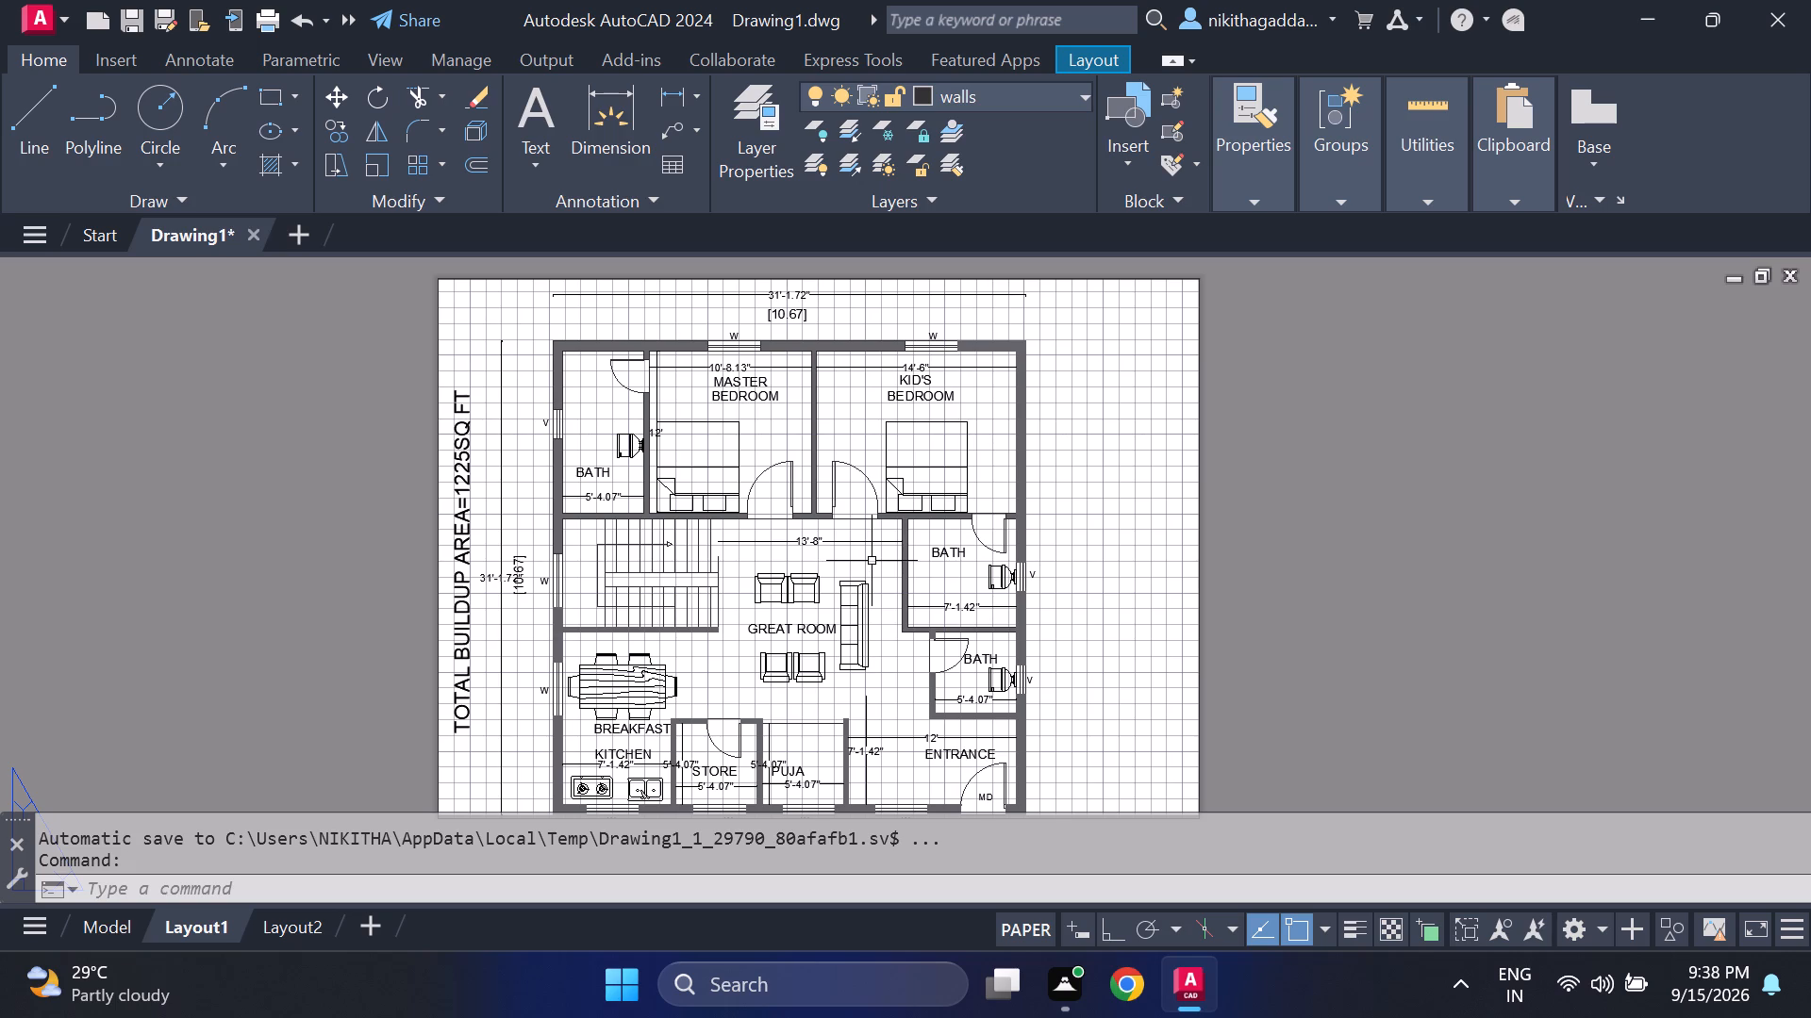
pyautogui.scroll(2, 798, 303)
pyautogui.scroll(-2, 800, 320)
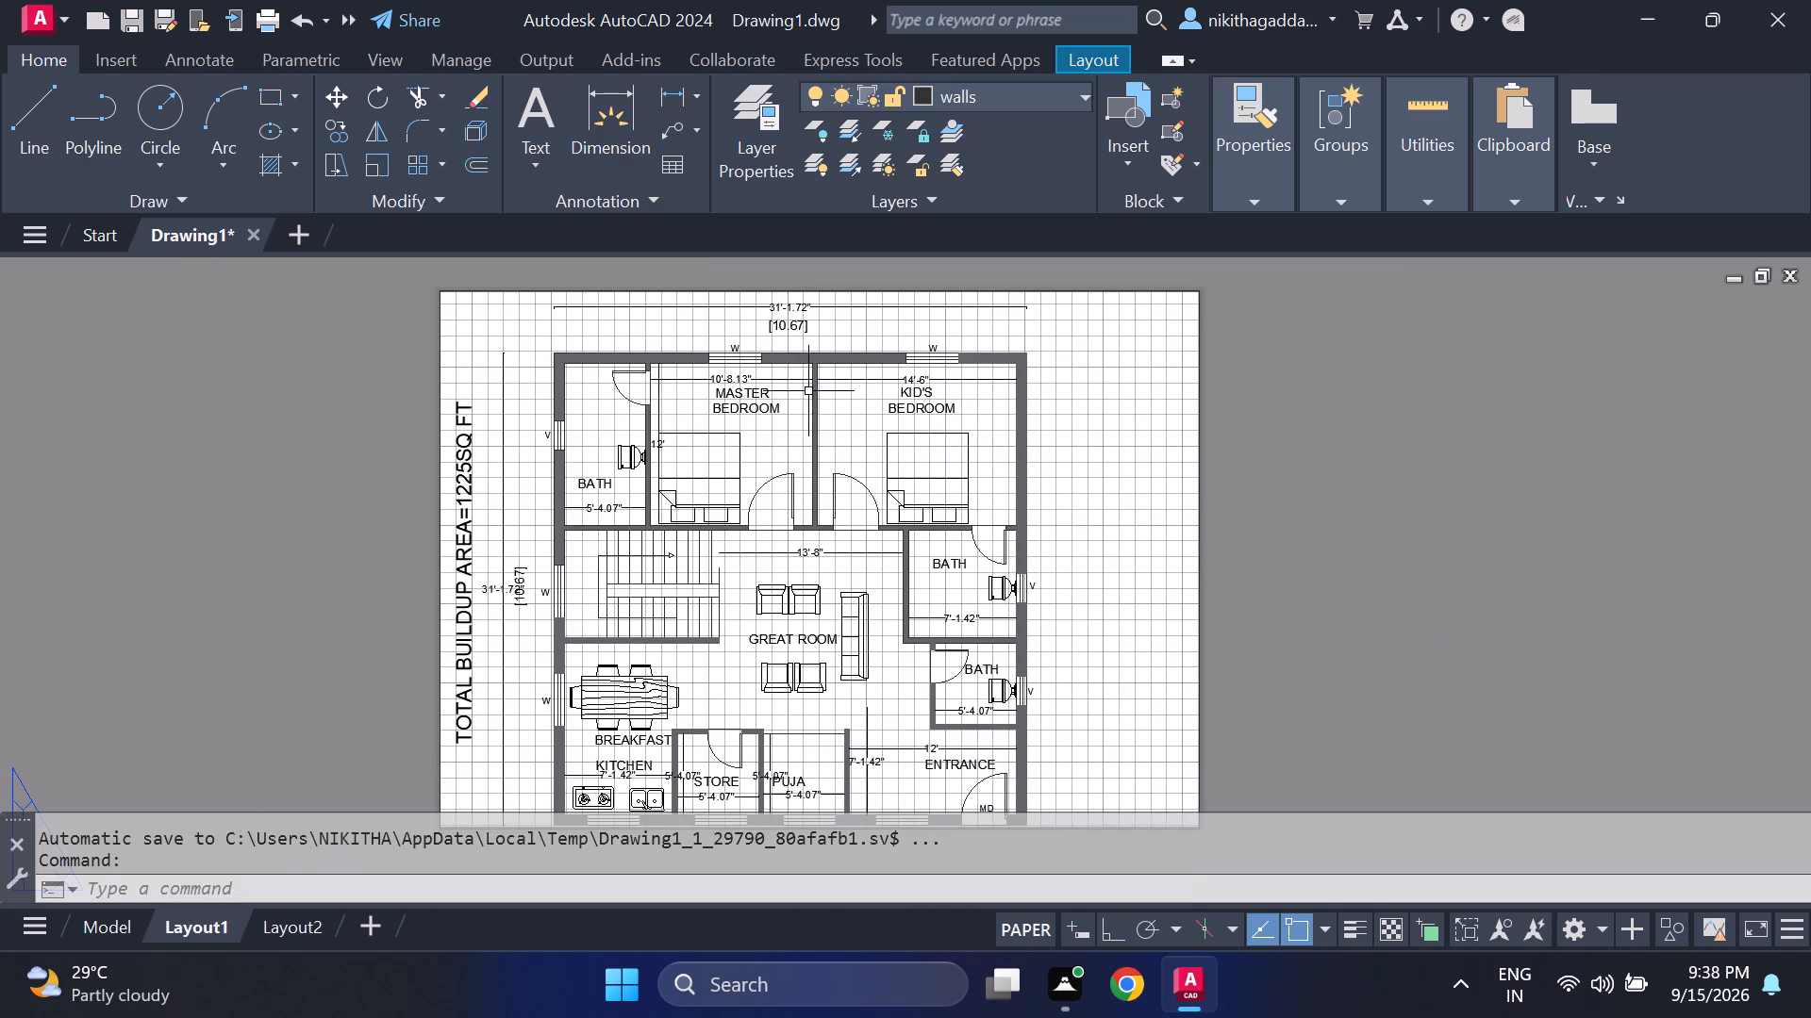
pyautogui.moveTo(754, 478); pyautogui.dragTo(757, 375, button='middle')
pyautogui.moveTo(757, 378); pyautogui.dragTo(761, 419, button='middle')
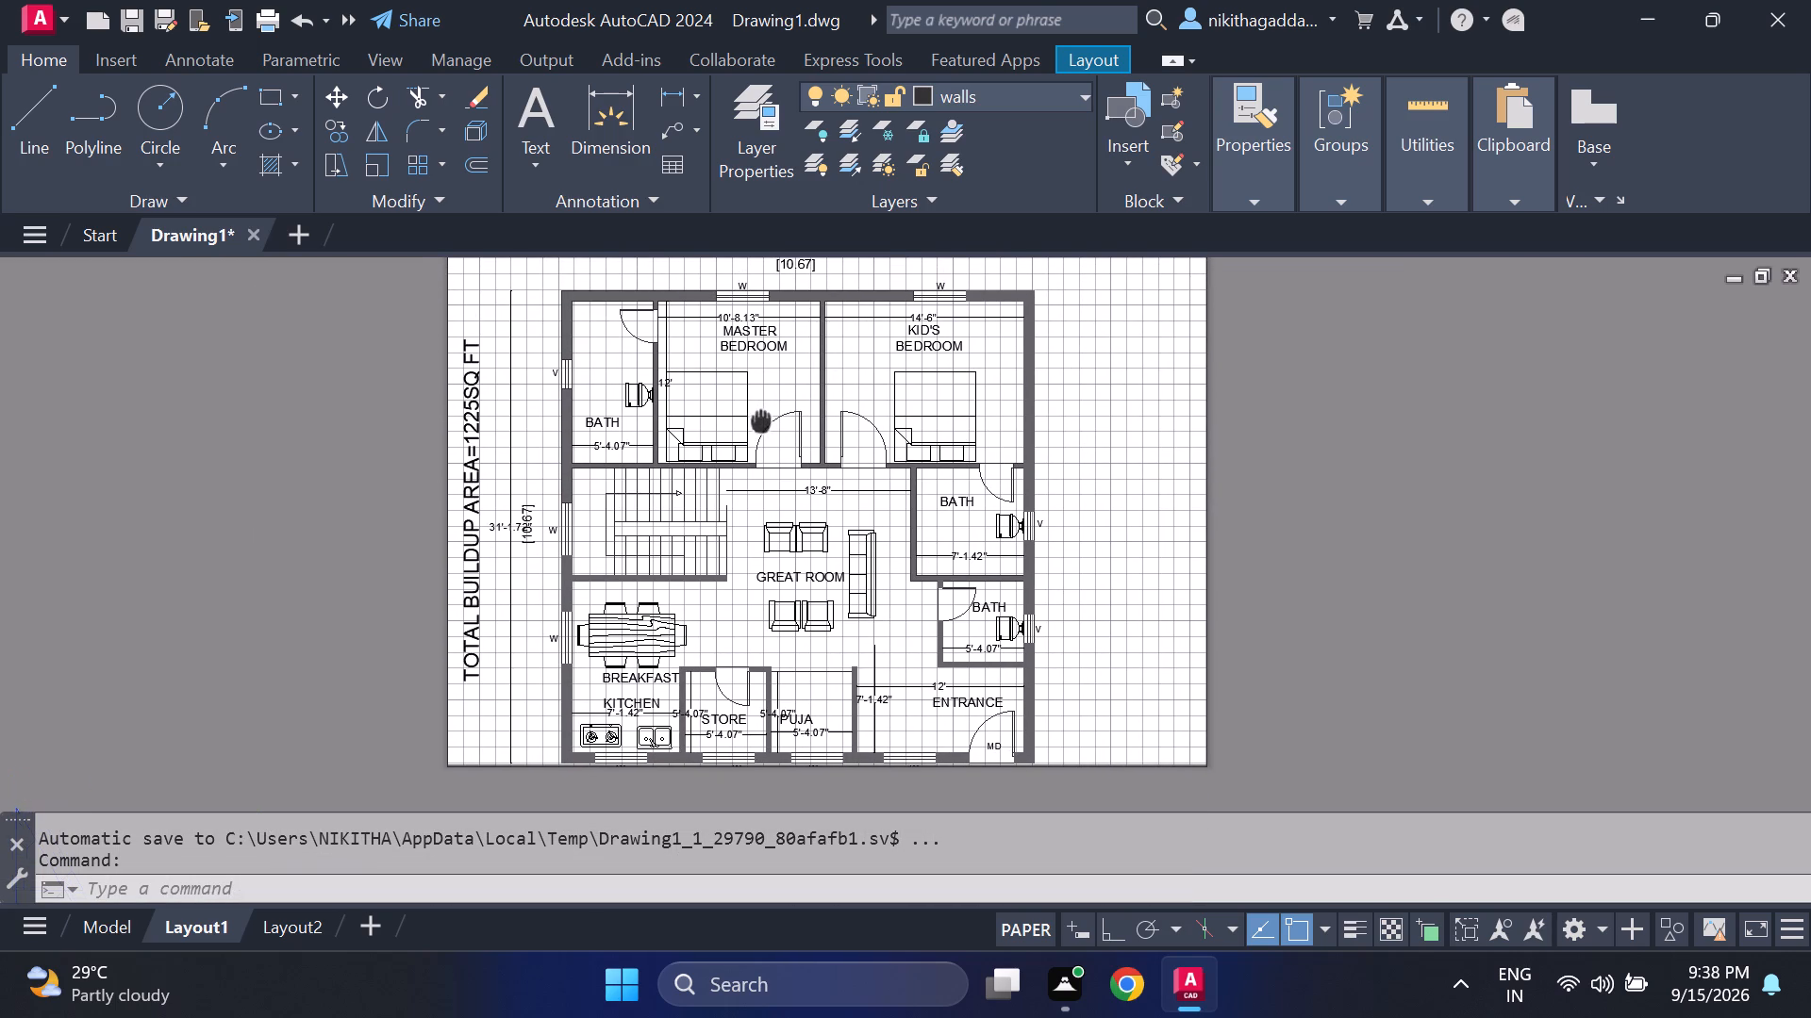
# In model space, replace the text of the plan's overall vertical dimension beside the stairs with 35'.
pyautogui.click(120, 931)
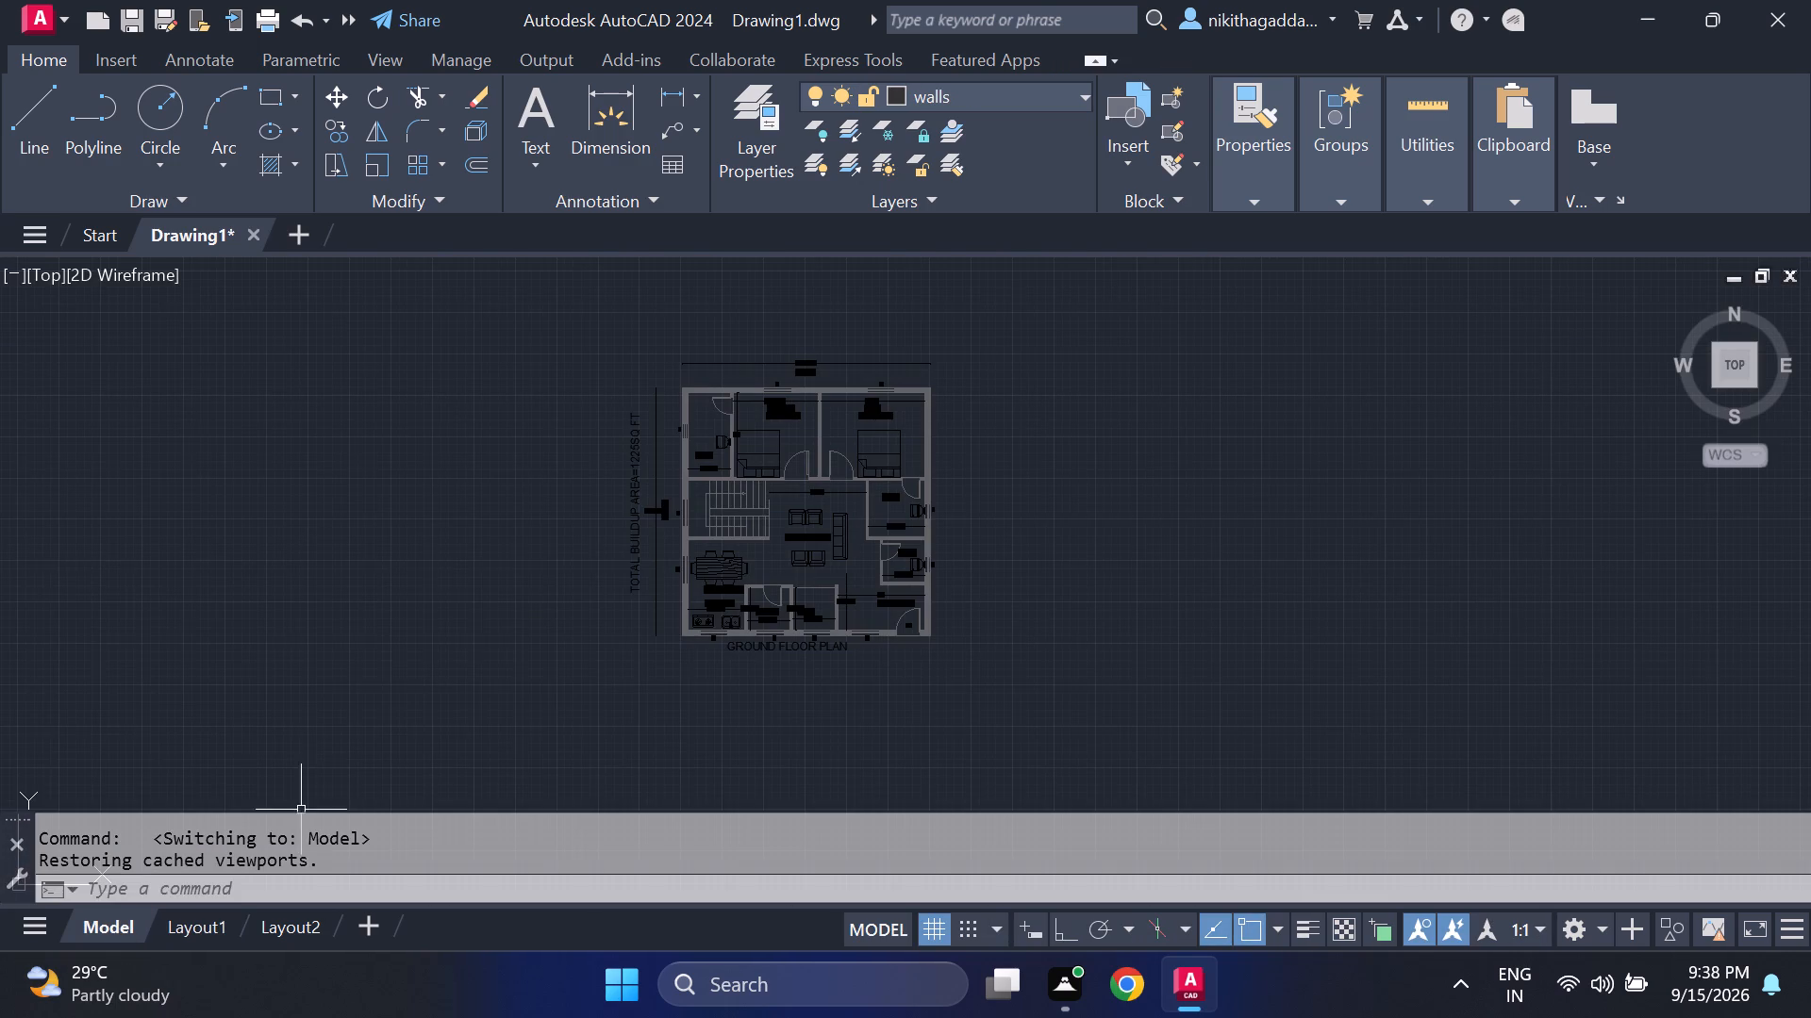
pyautogui.scroll(2, 617, 540)
pyautogui.scroll(3, 719, 471)
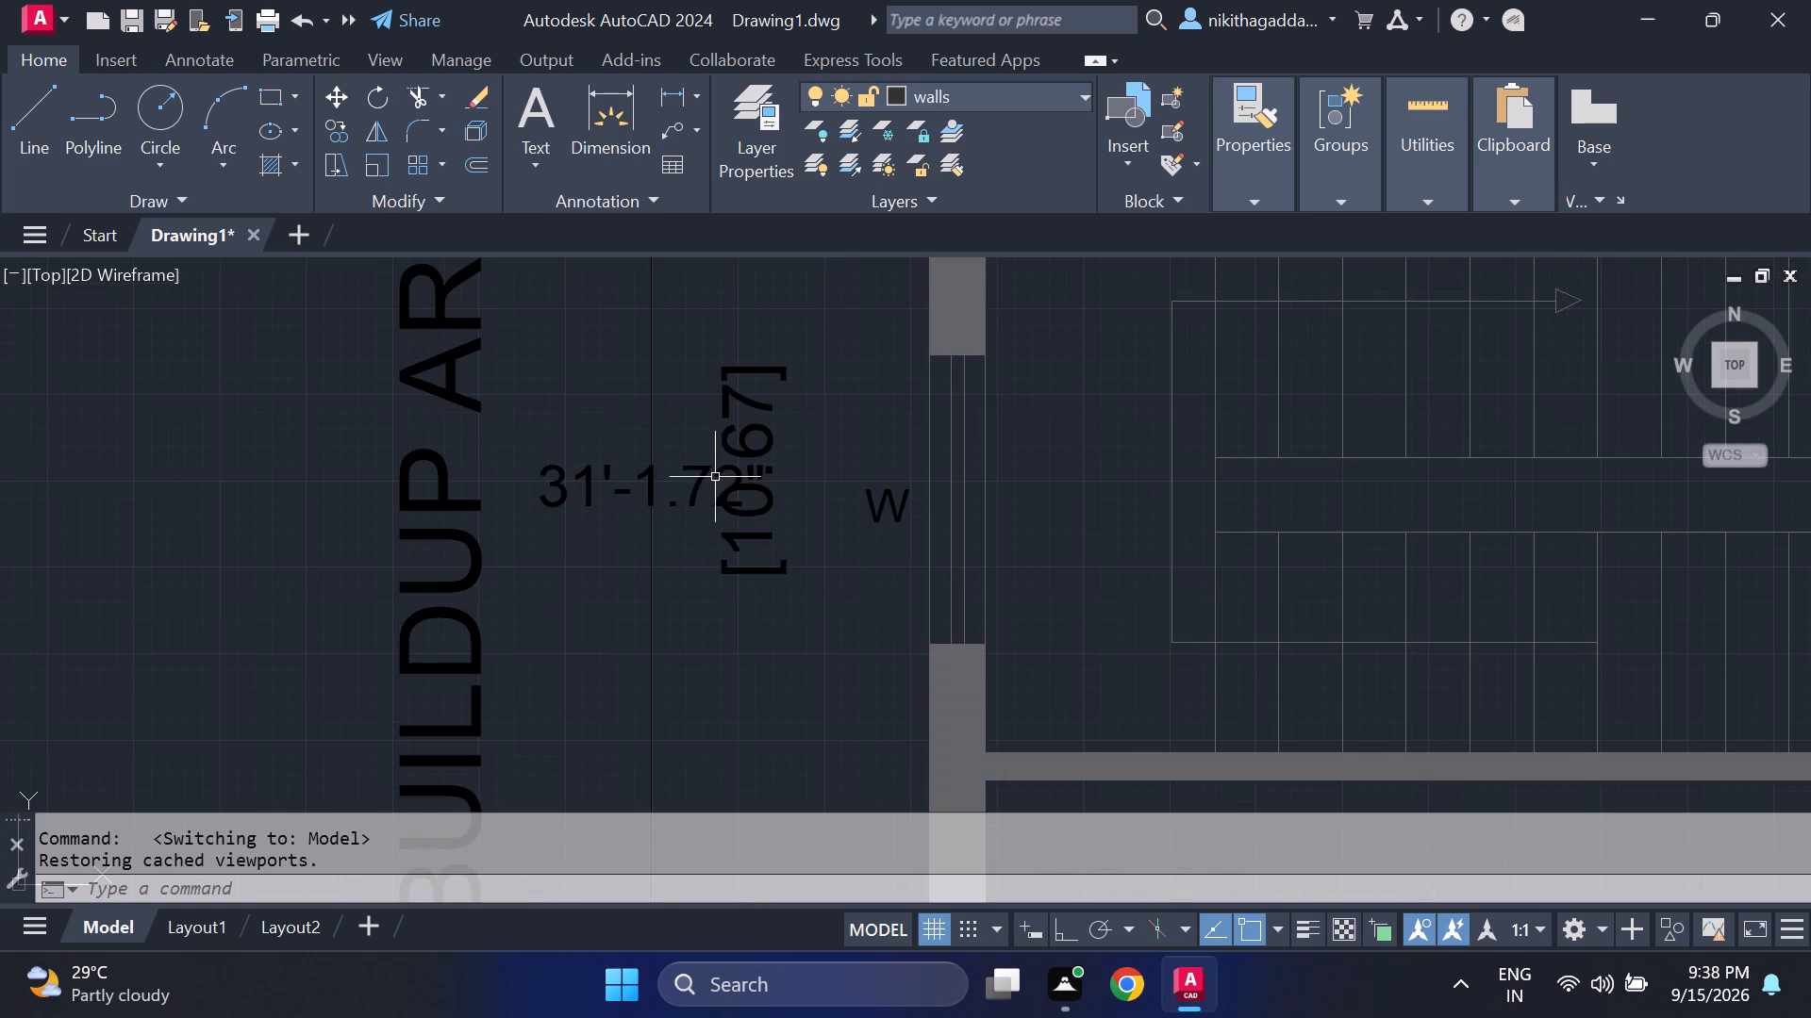
pyautogui.scroll(-1, 641, 500)
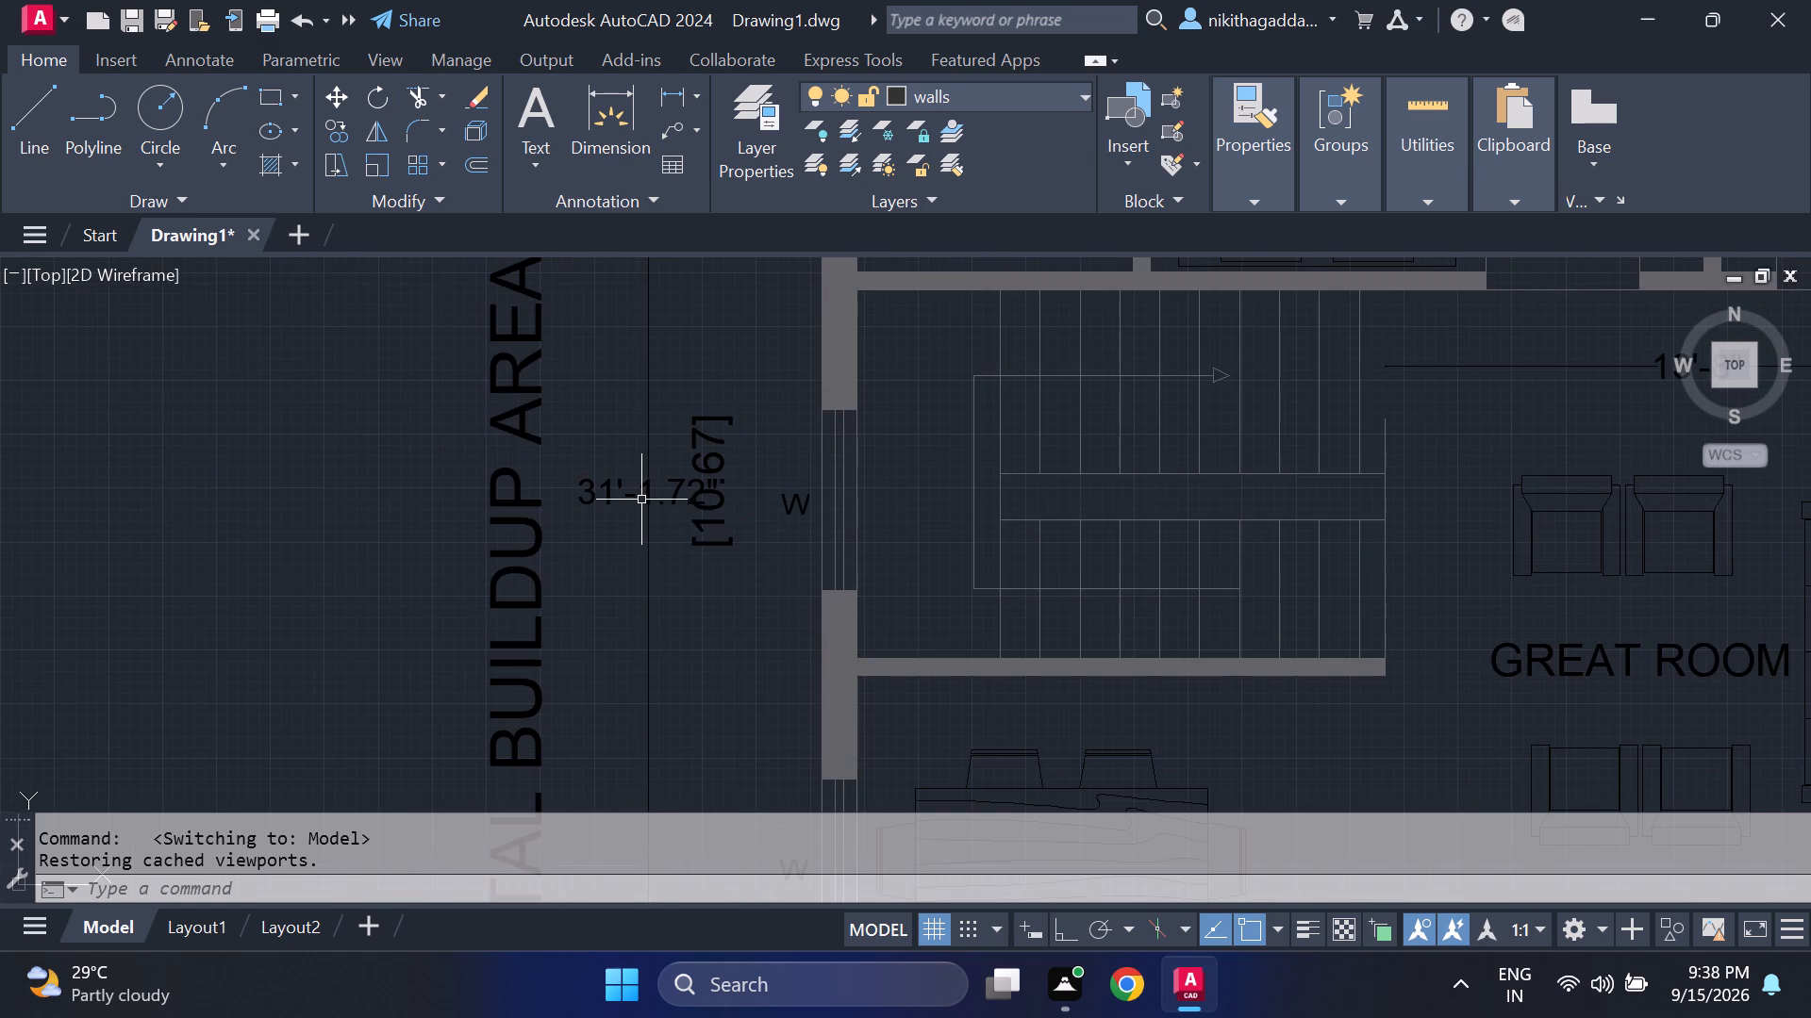
pyautogui.scroll(1, 640, 505)
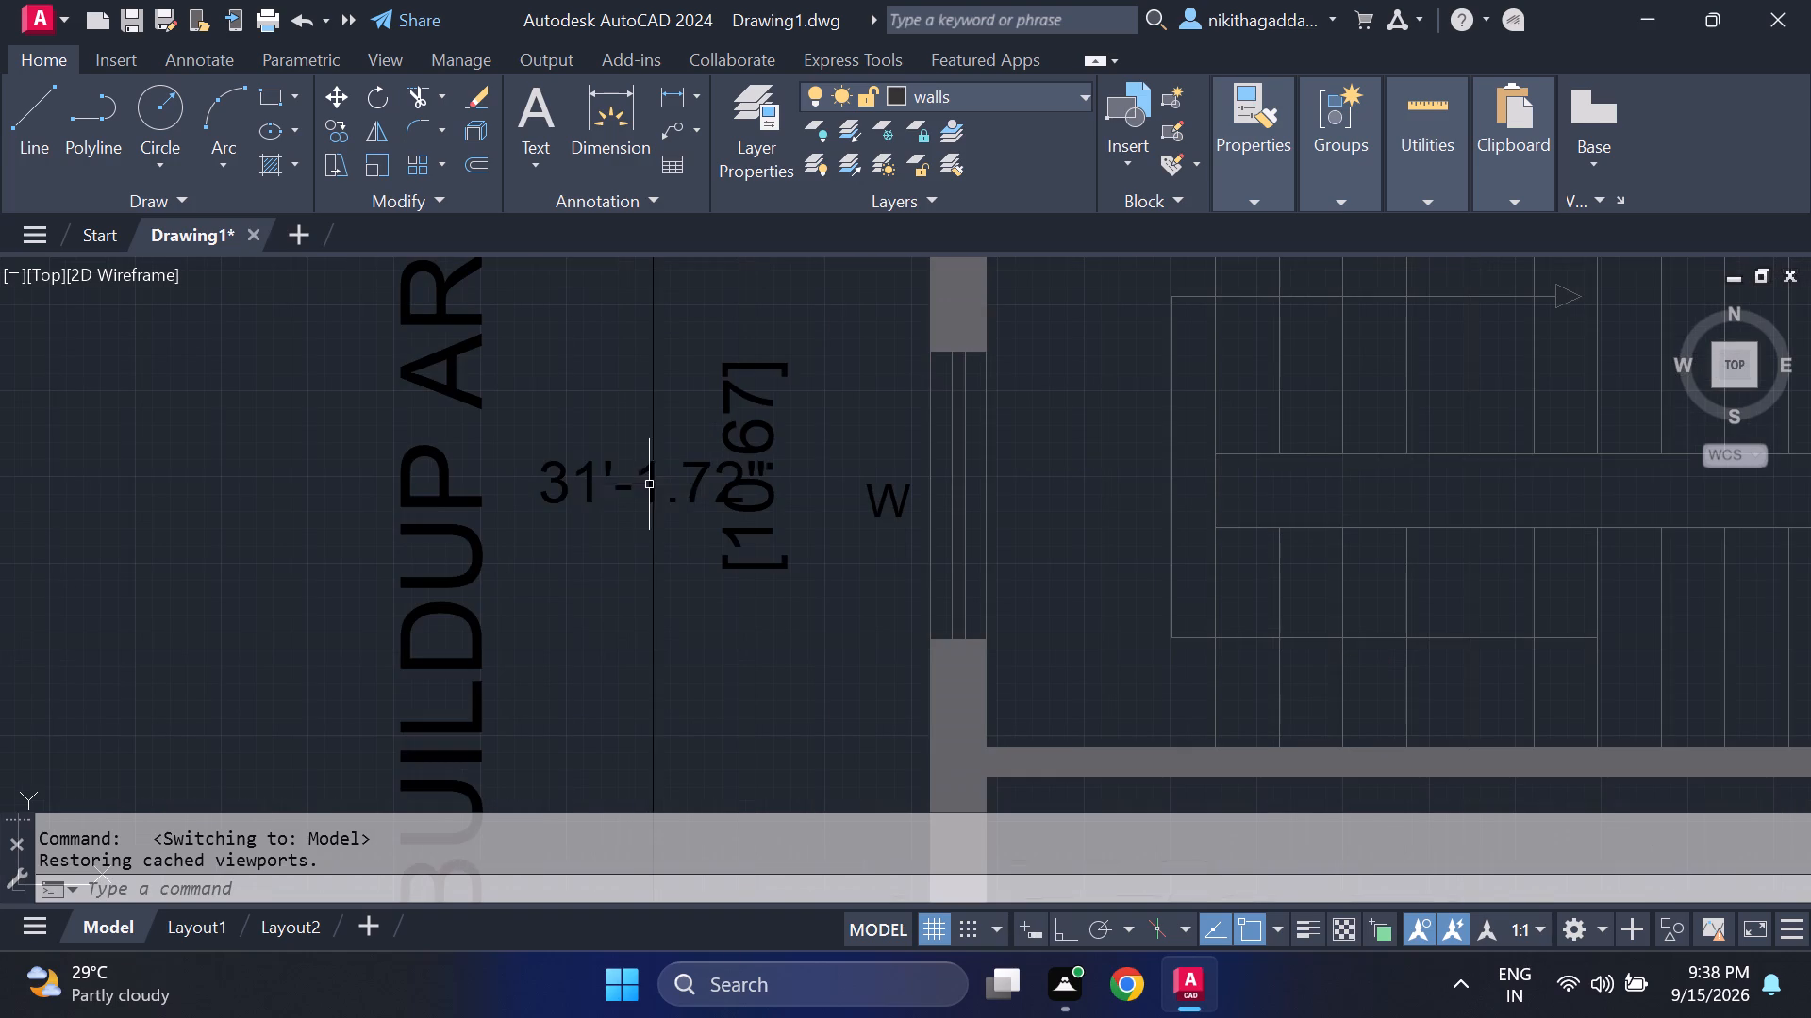
pyautogui.doubleClick(649, 484)
pyautogui.press('Delete')
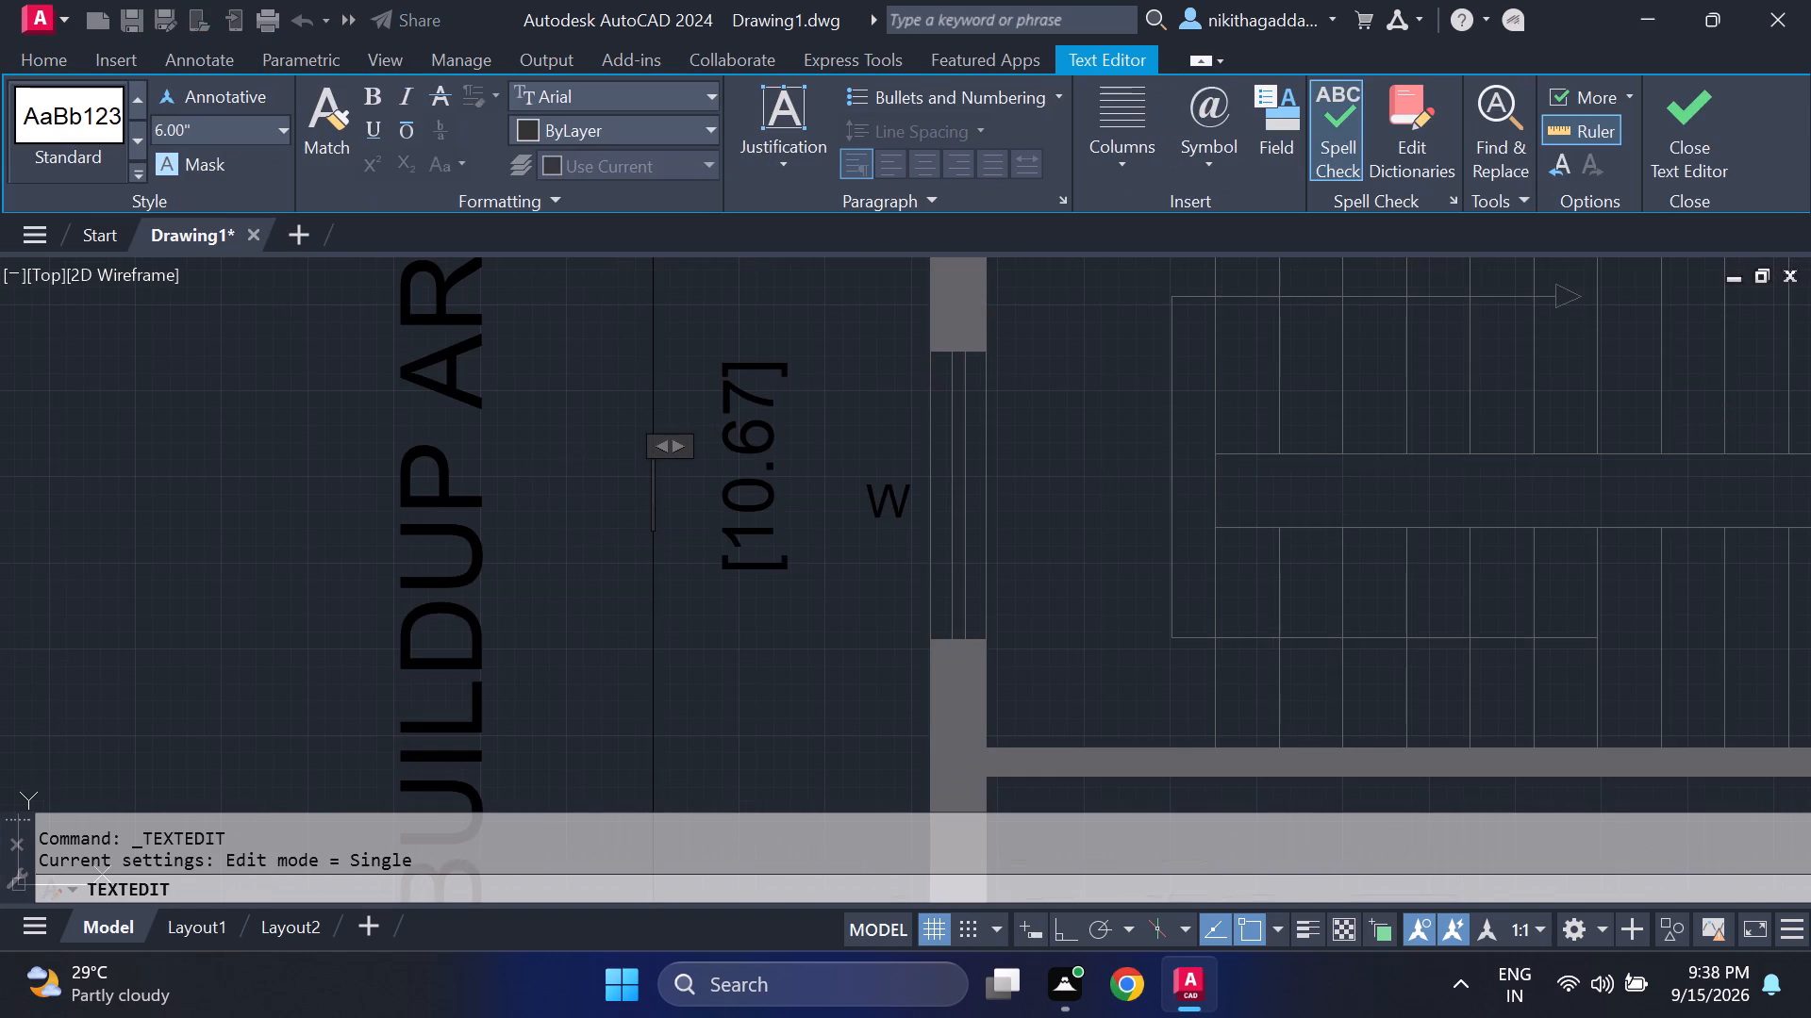
pyautogui.write("35'")
pyautogui.press('Return')
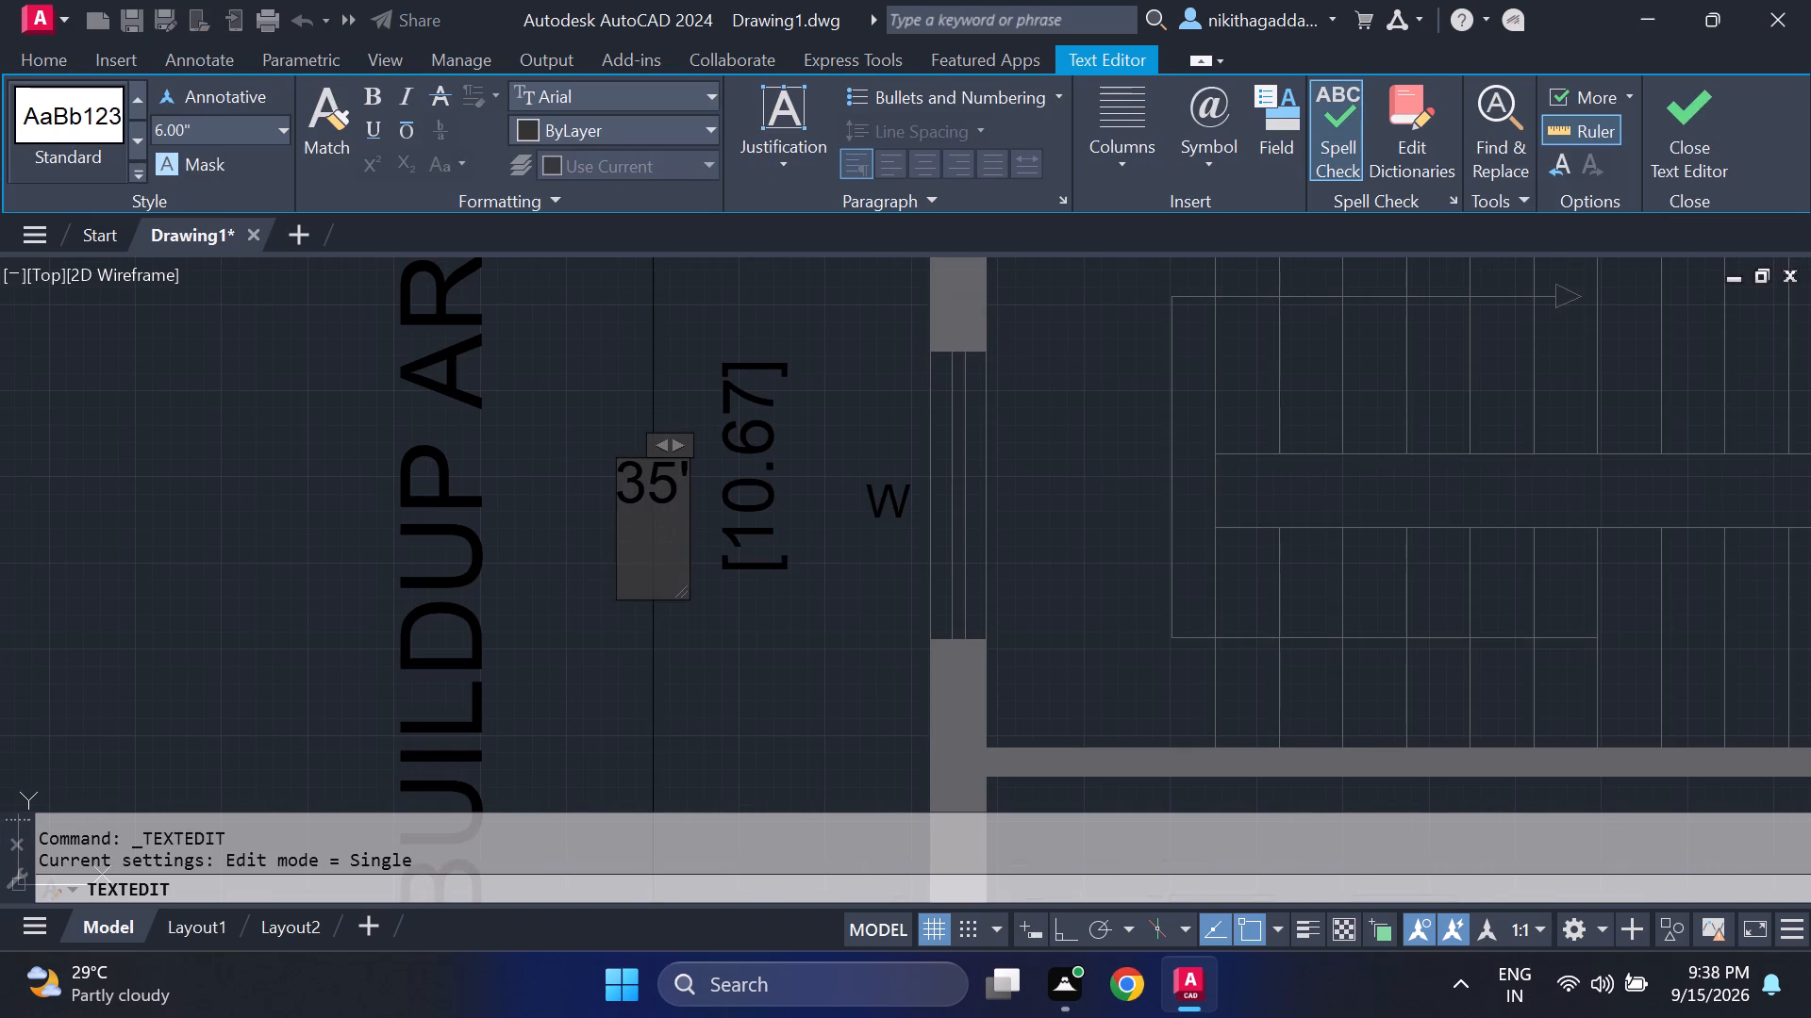
pyautogui.press('Return')
pyautogui.press('Return')
pyautogui.click(1685, 105)
# Replace the text of the overall horizontal dimension above the bedrooms with 35'.
pyautogui.scroll(-3, 645, 636)
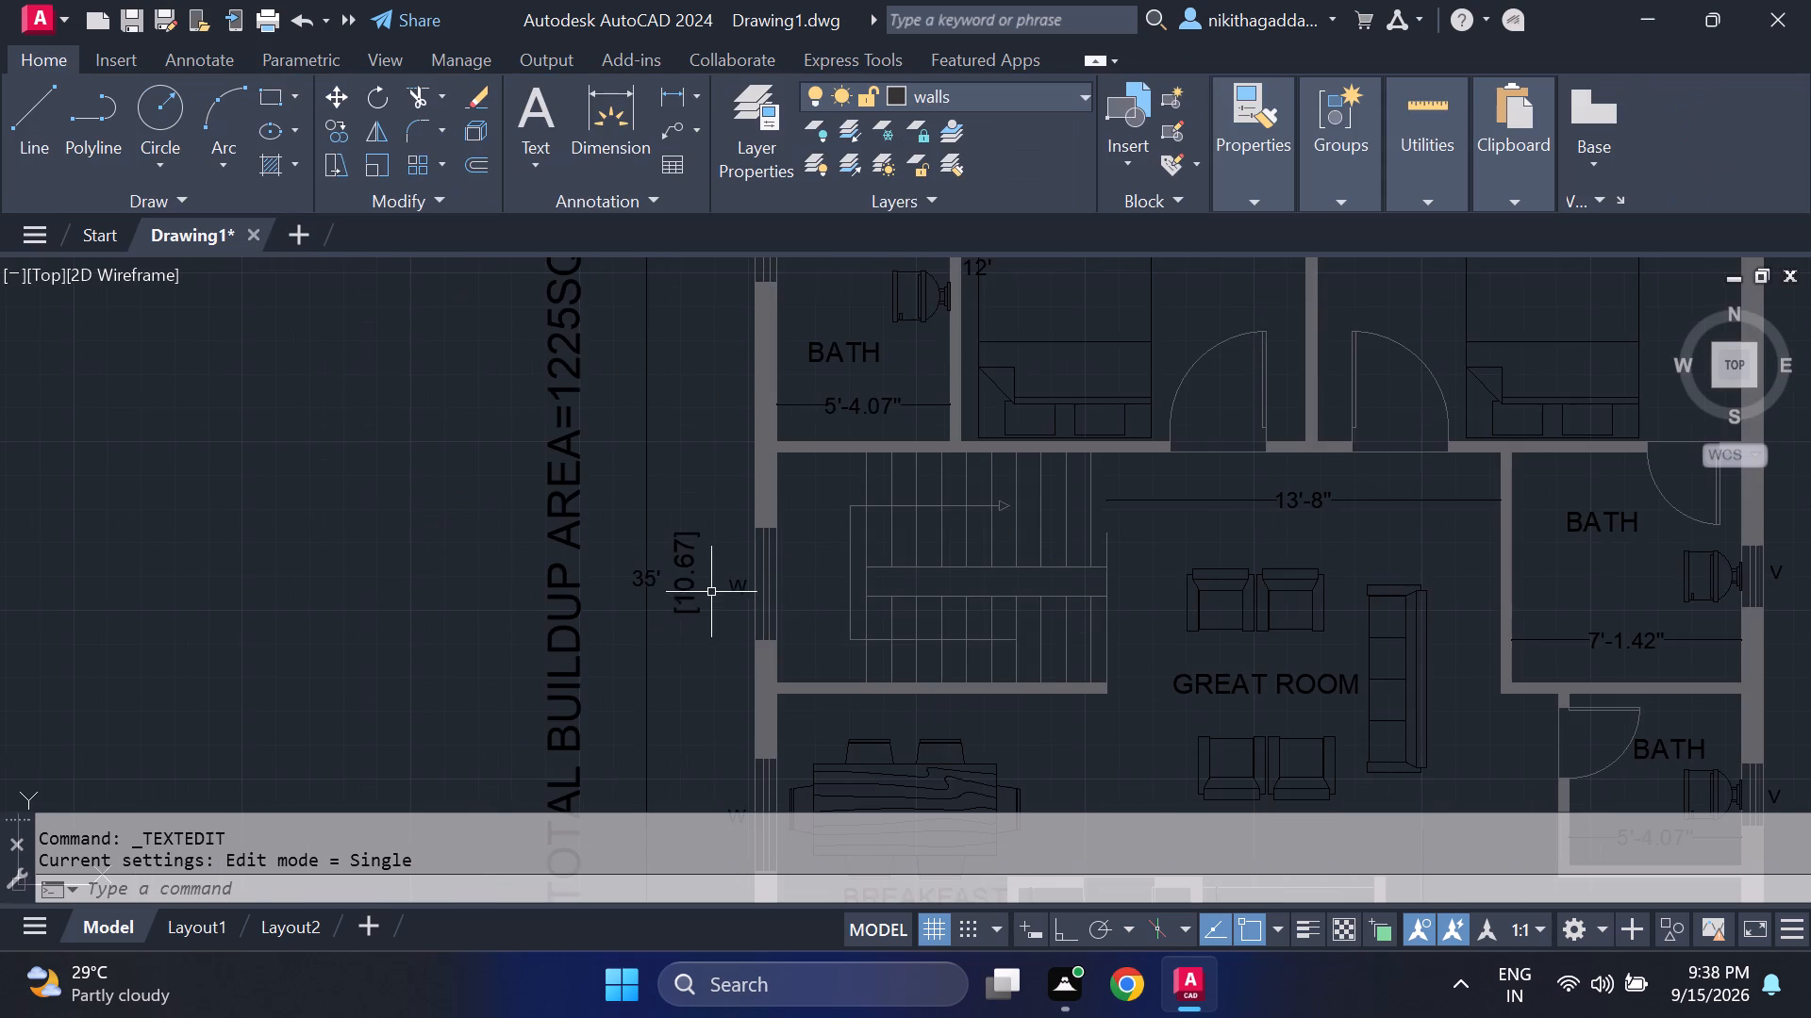
pyautogui.scroll(-2, 641, 474)
pyautogui.moveTo(637, 468); pyautogui.dragTo(606, 558, button='middle')
pyautogui.scroll(2, 898, 357)
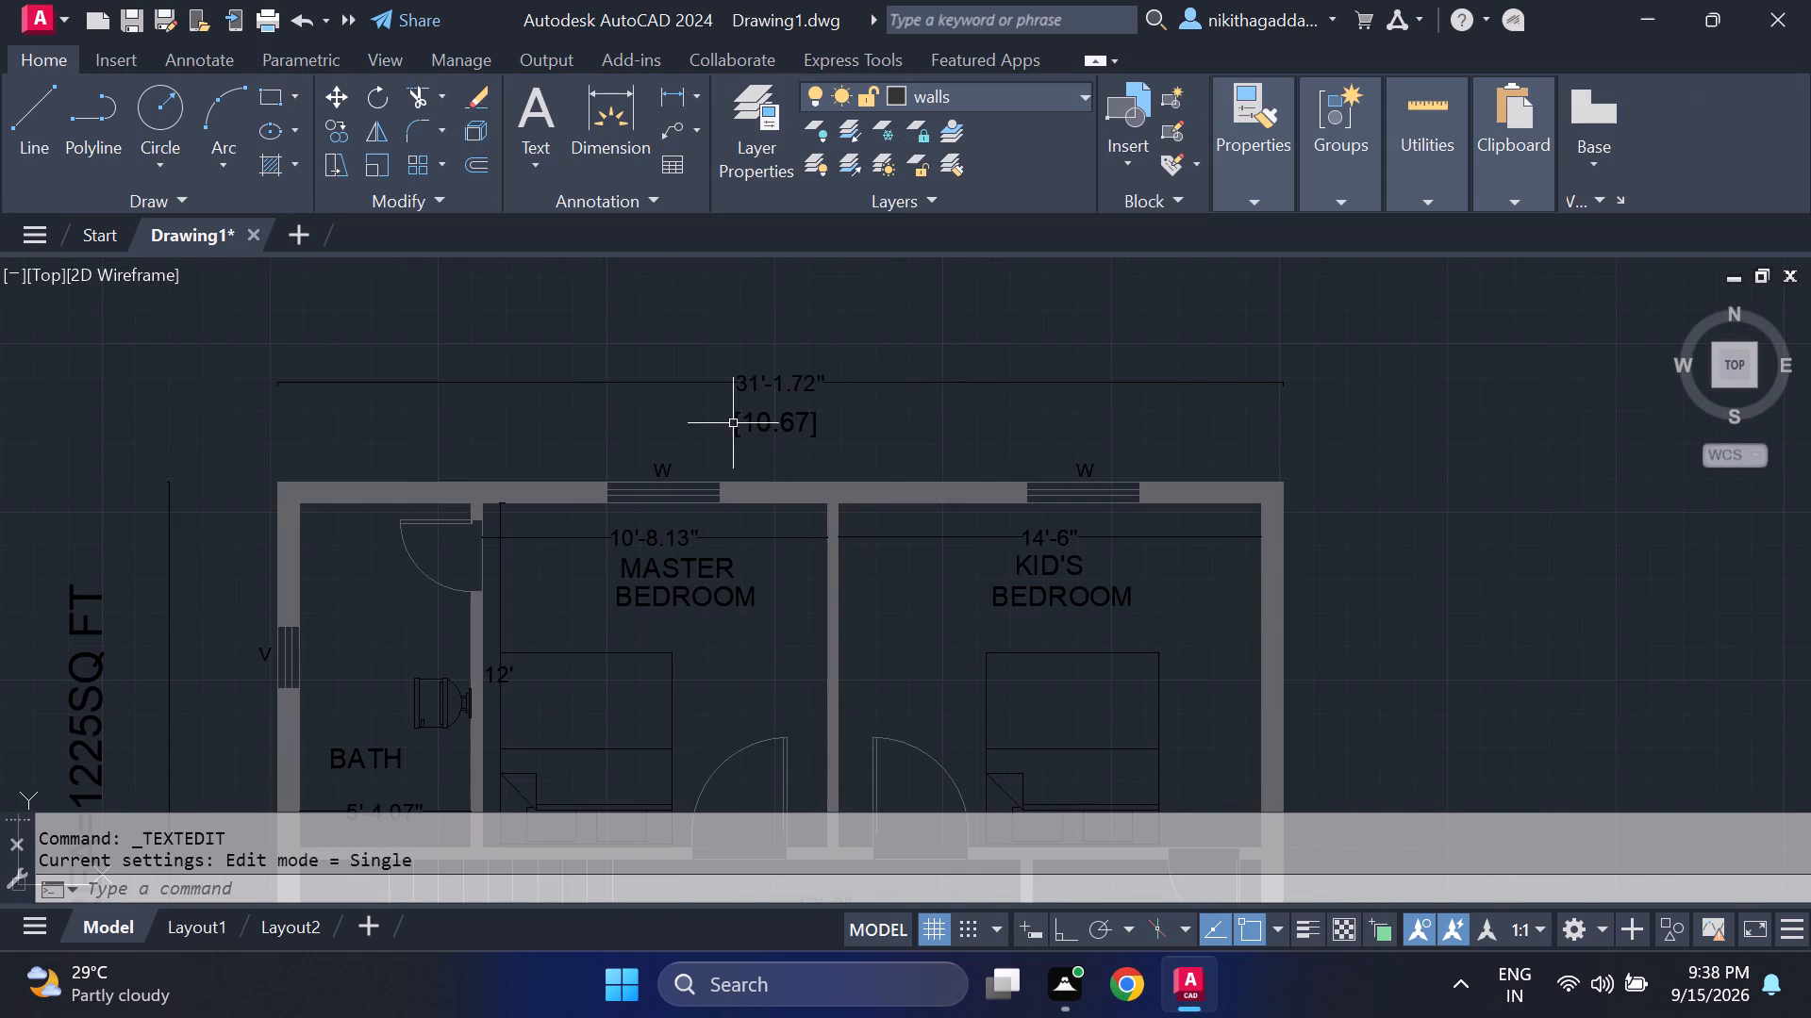
pyautogui.doubleClick(771, 382)
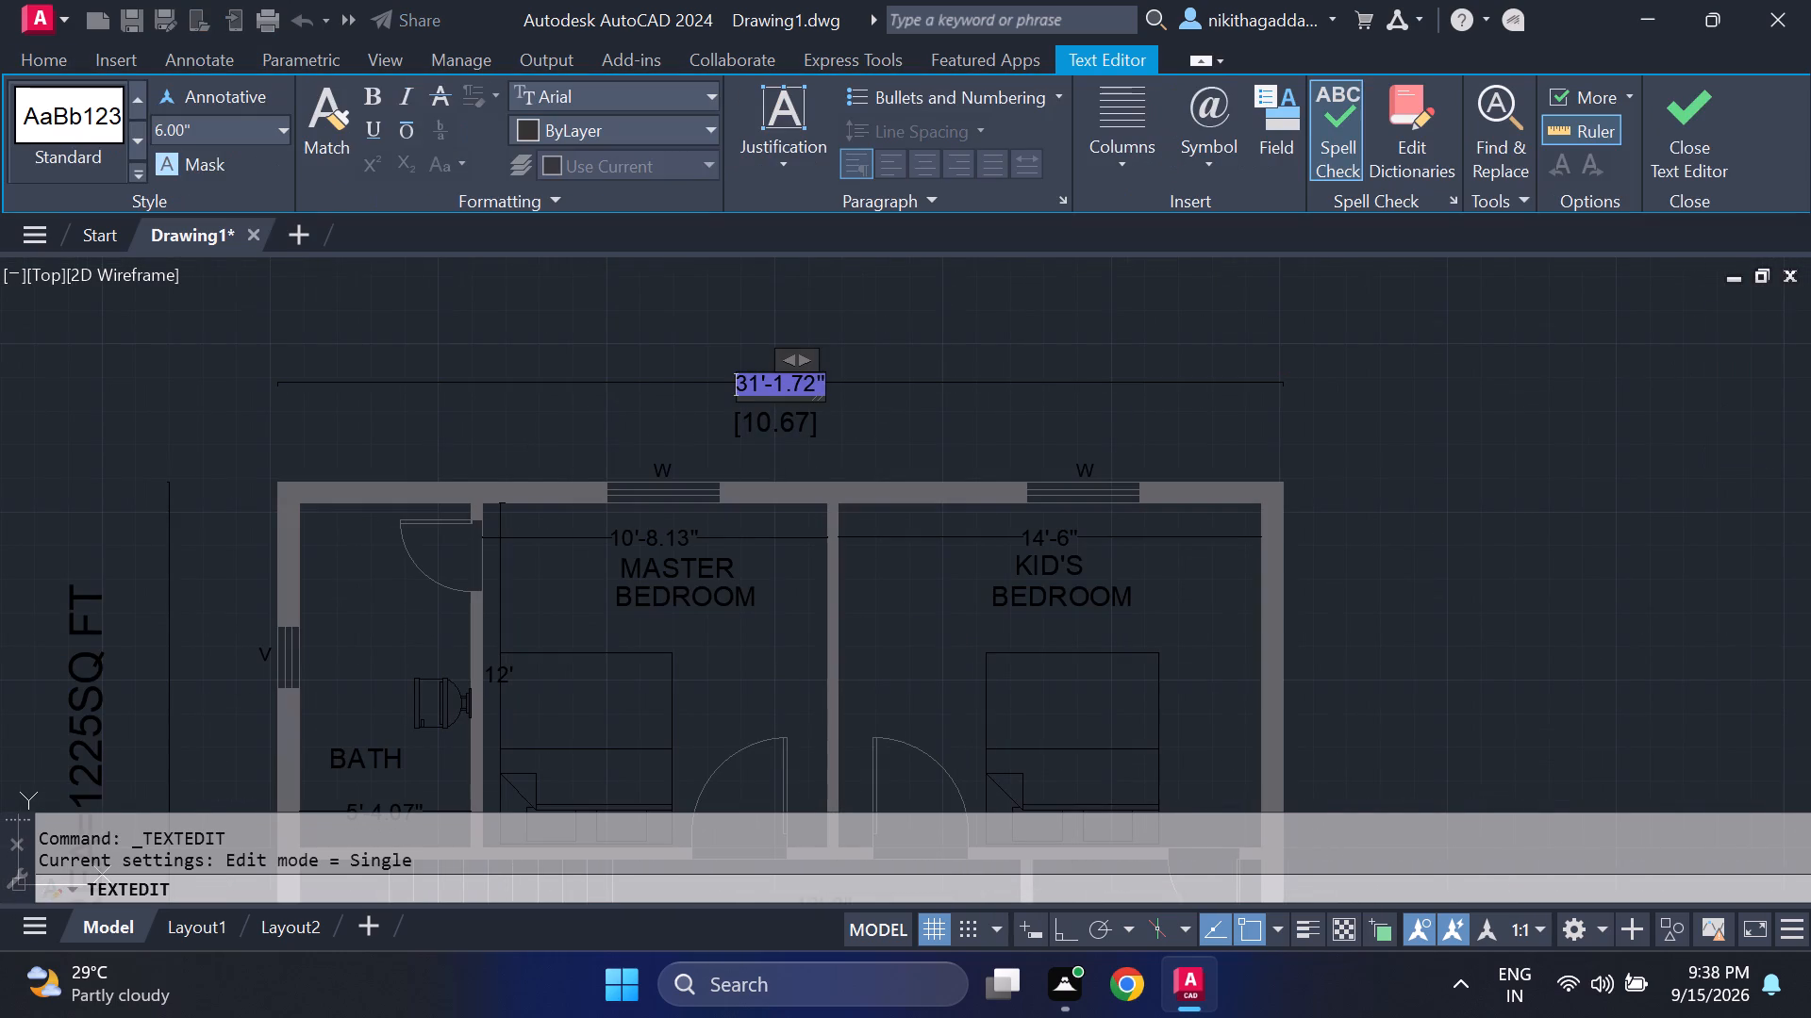
pyautogui.press('Delete')
pyautogui.write("35'")
pyautogui.press('Return')
pyautogui.scroll(1, 771, 382)
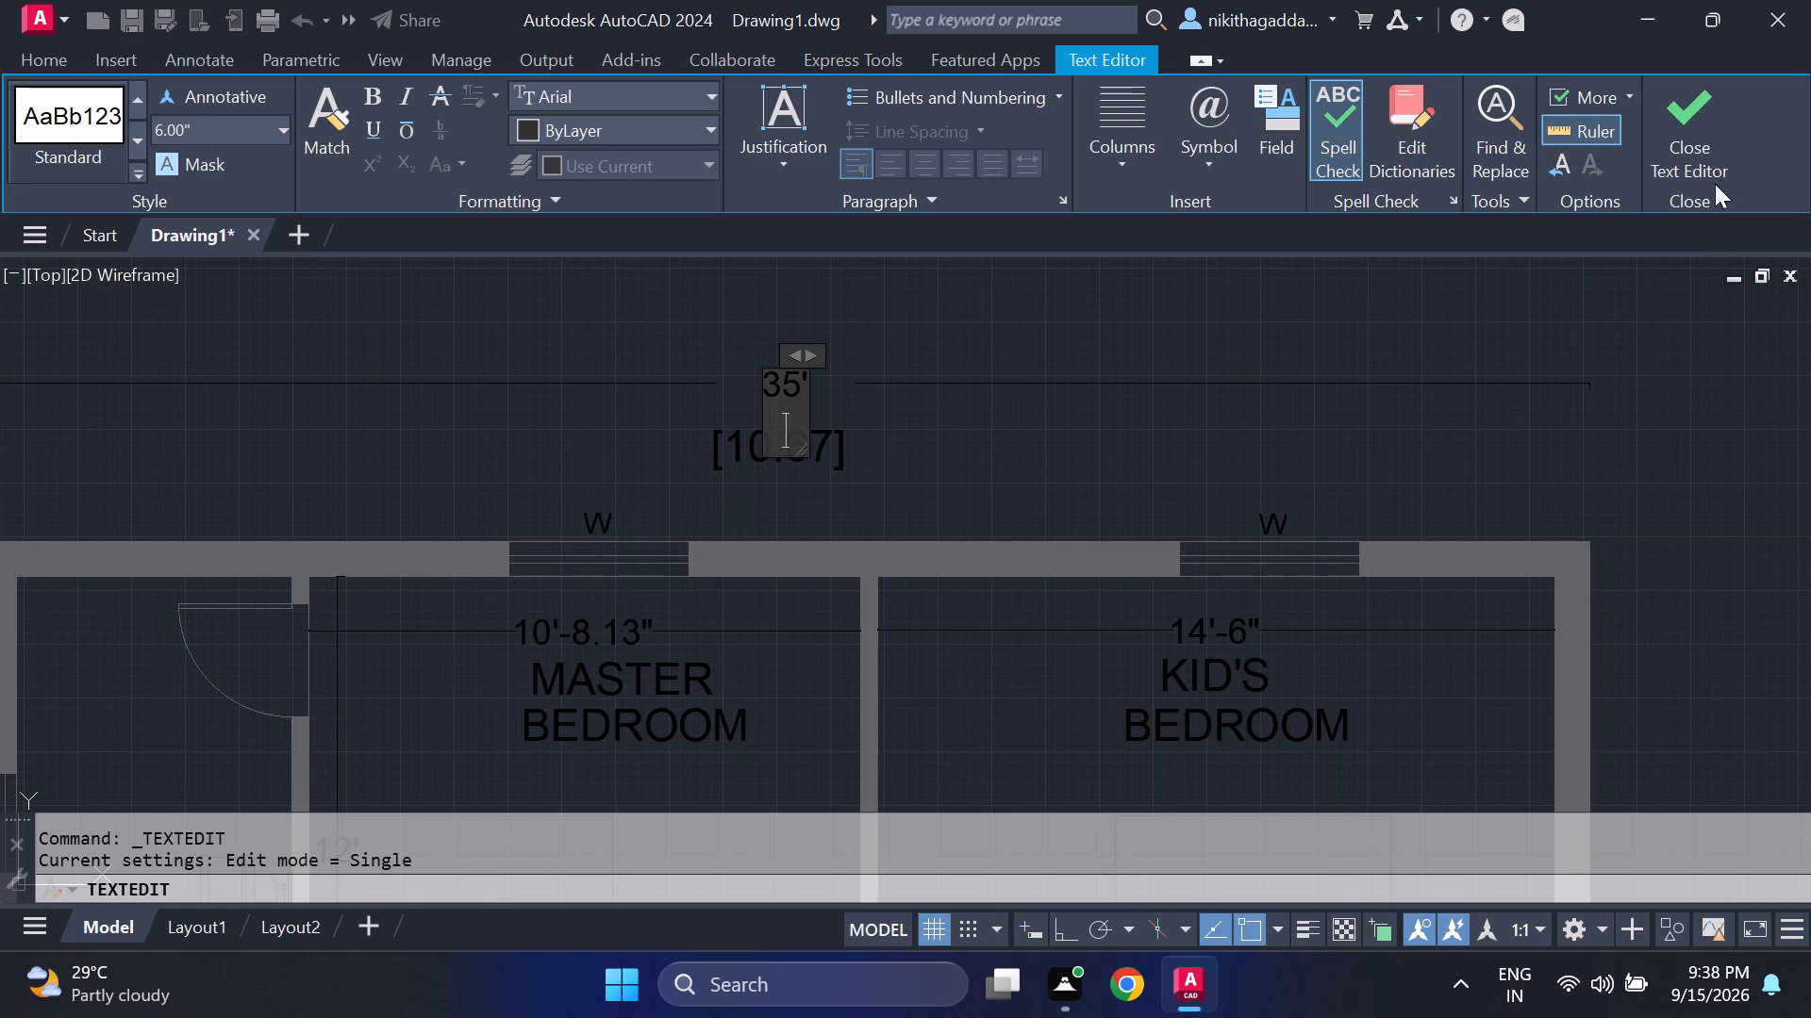
pyautogui.click(1691, 123)
# Move the GROUND FLOOR PLAN title from below the plan to just above the overall horizontal dimension.
pyautogui.scroll(-4, 1278, 530)
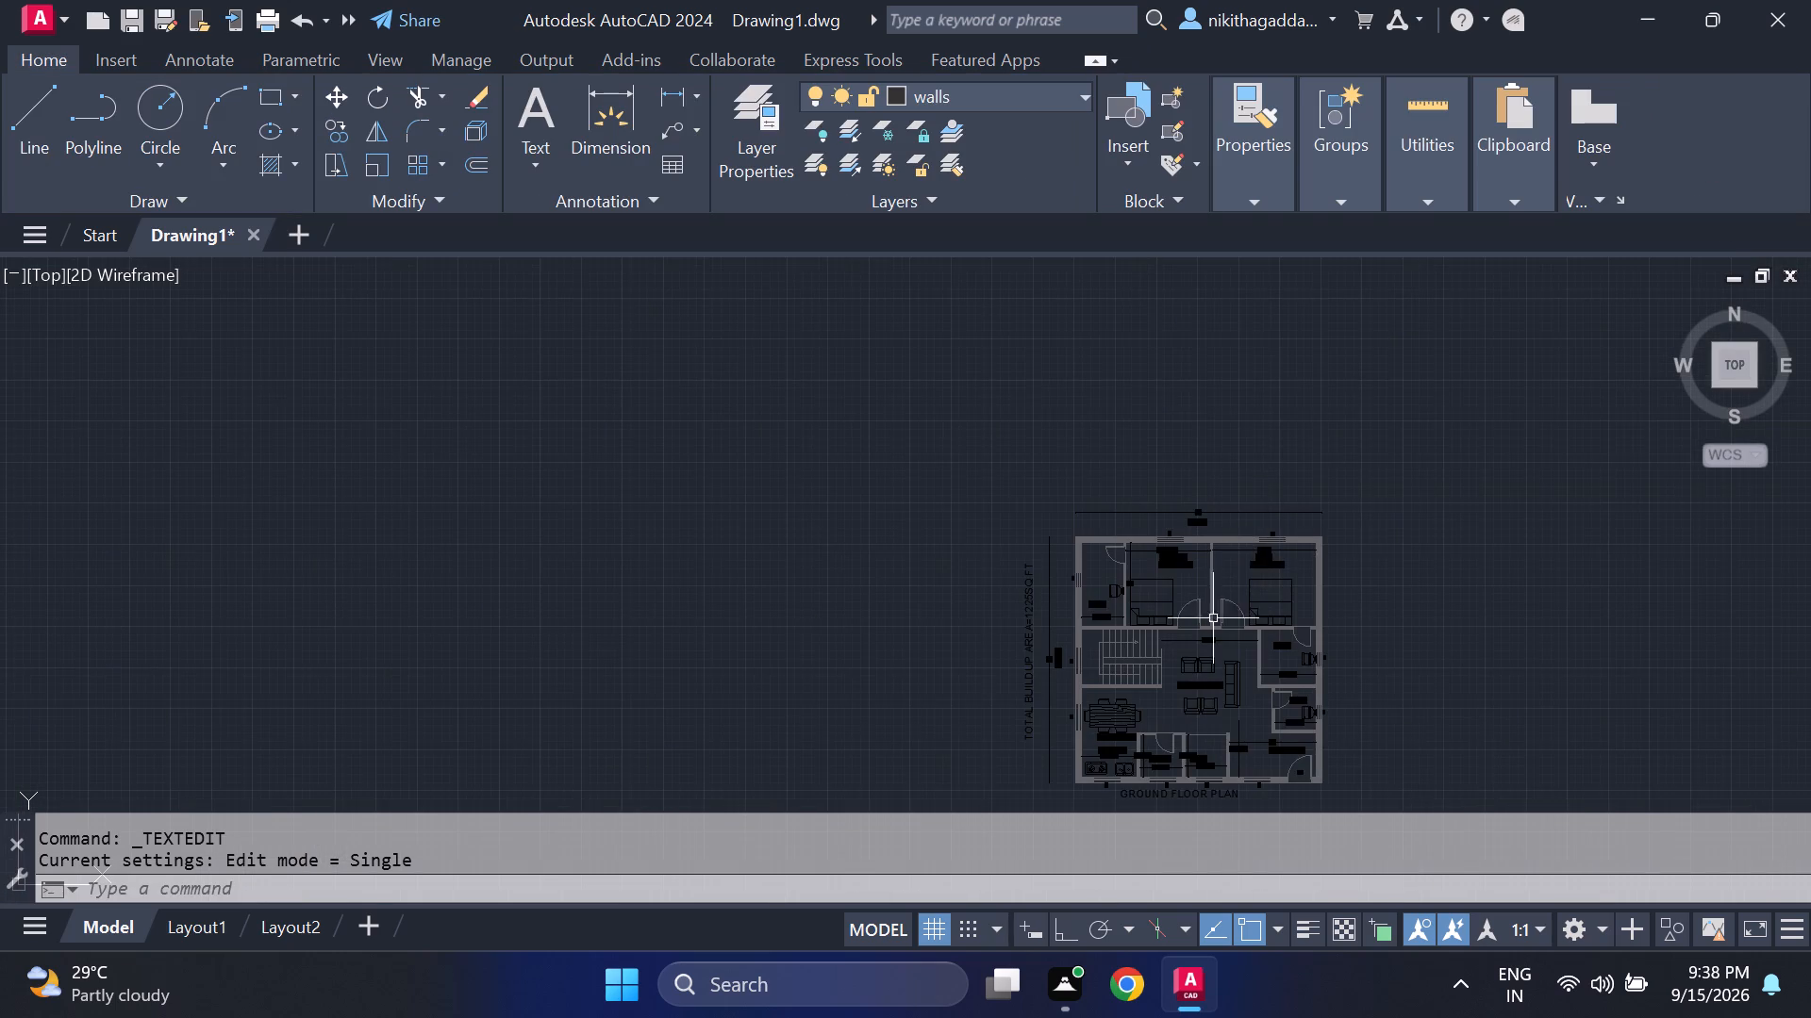
pyautogui.moveTo(1178, 658); pyautogui.dragTo(997, 518, button='middle')
pyautogui.scroll(3, 1014, 647)
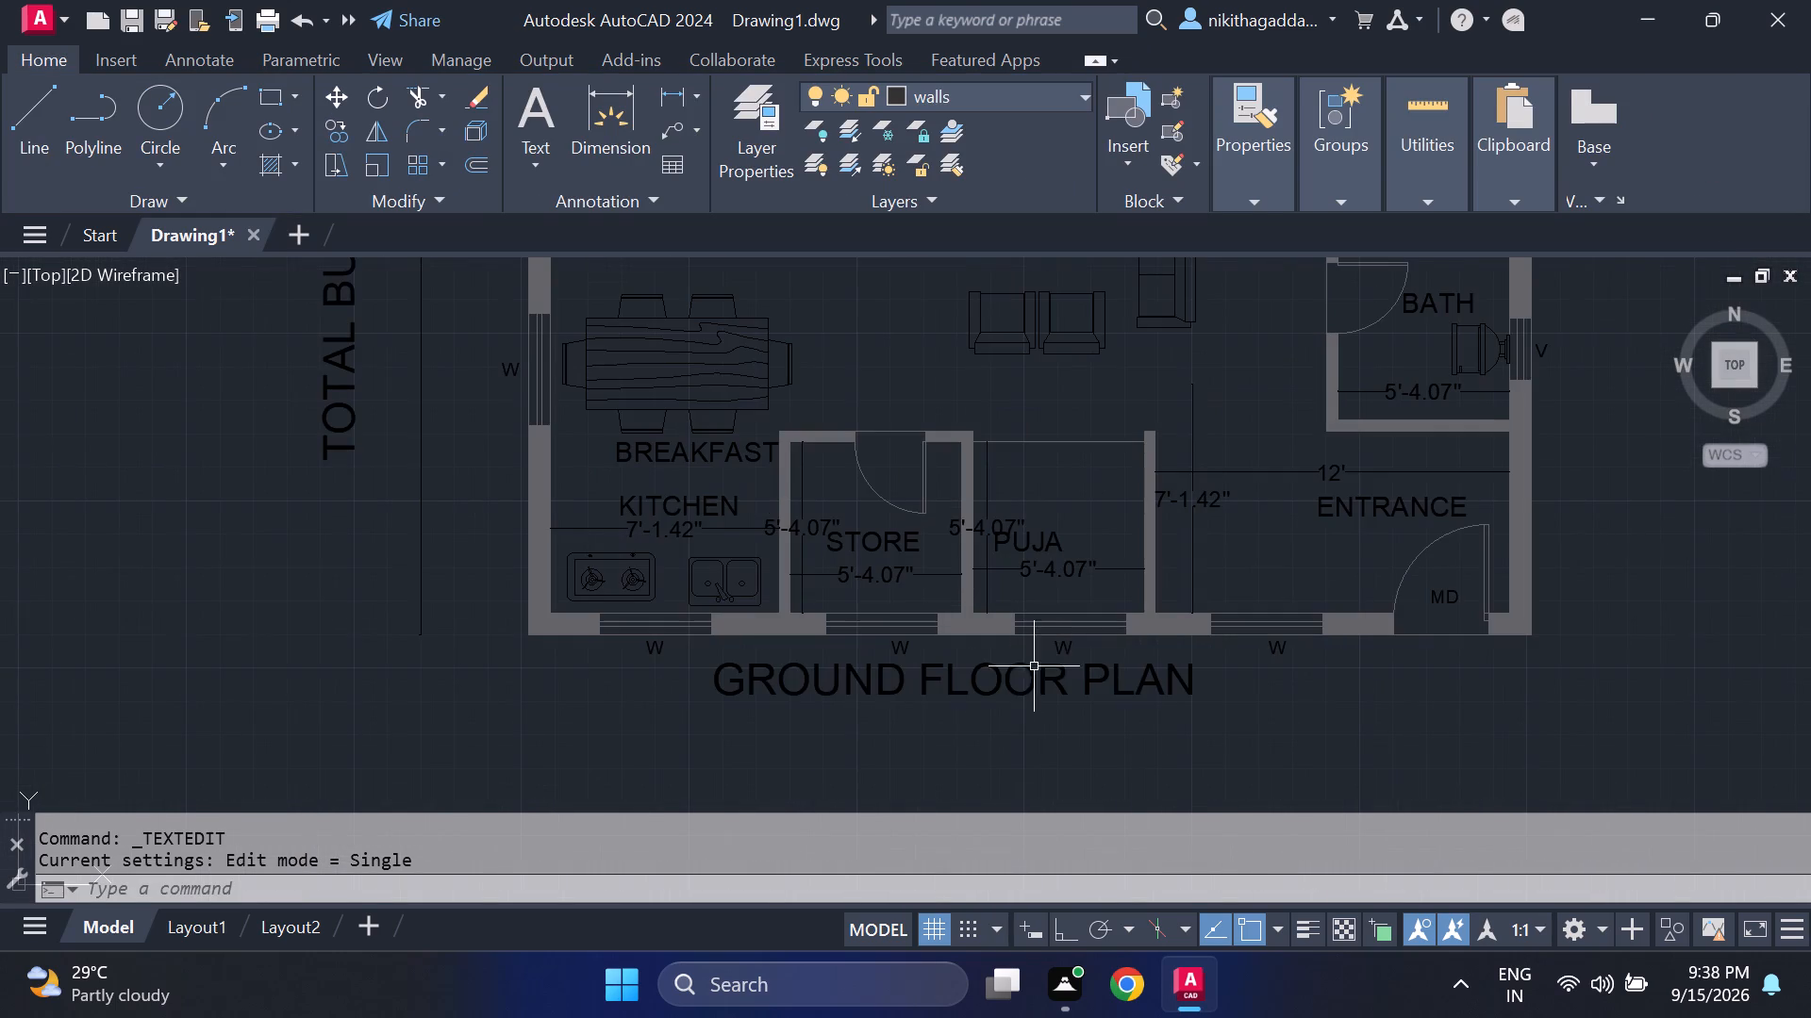
pyautogui.click(1044, 662)
pyautogui.scroll(-4, 1028, 689)
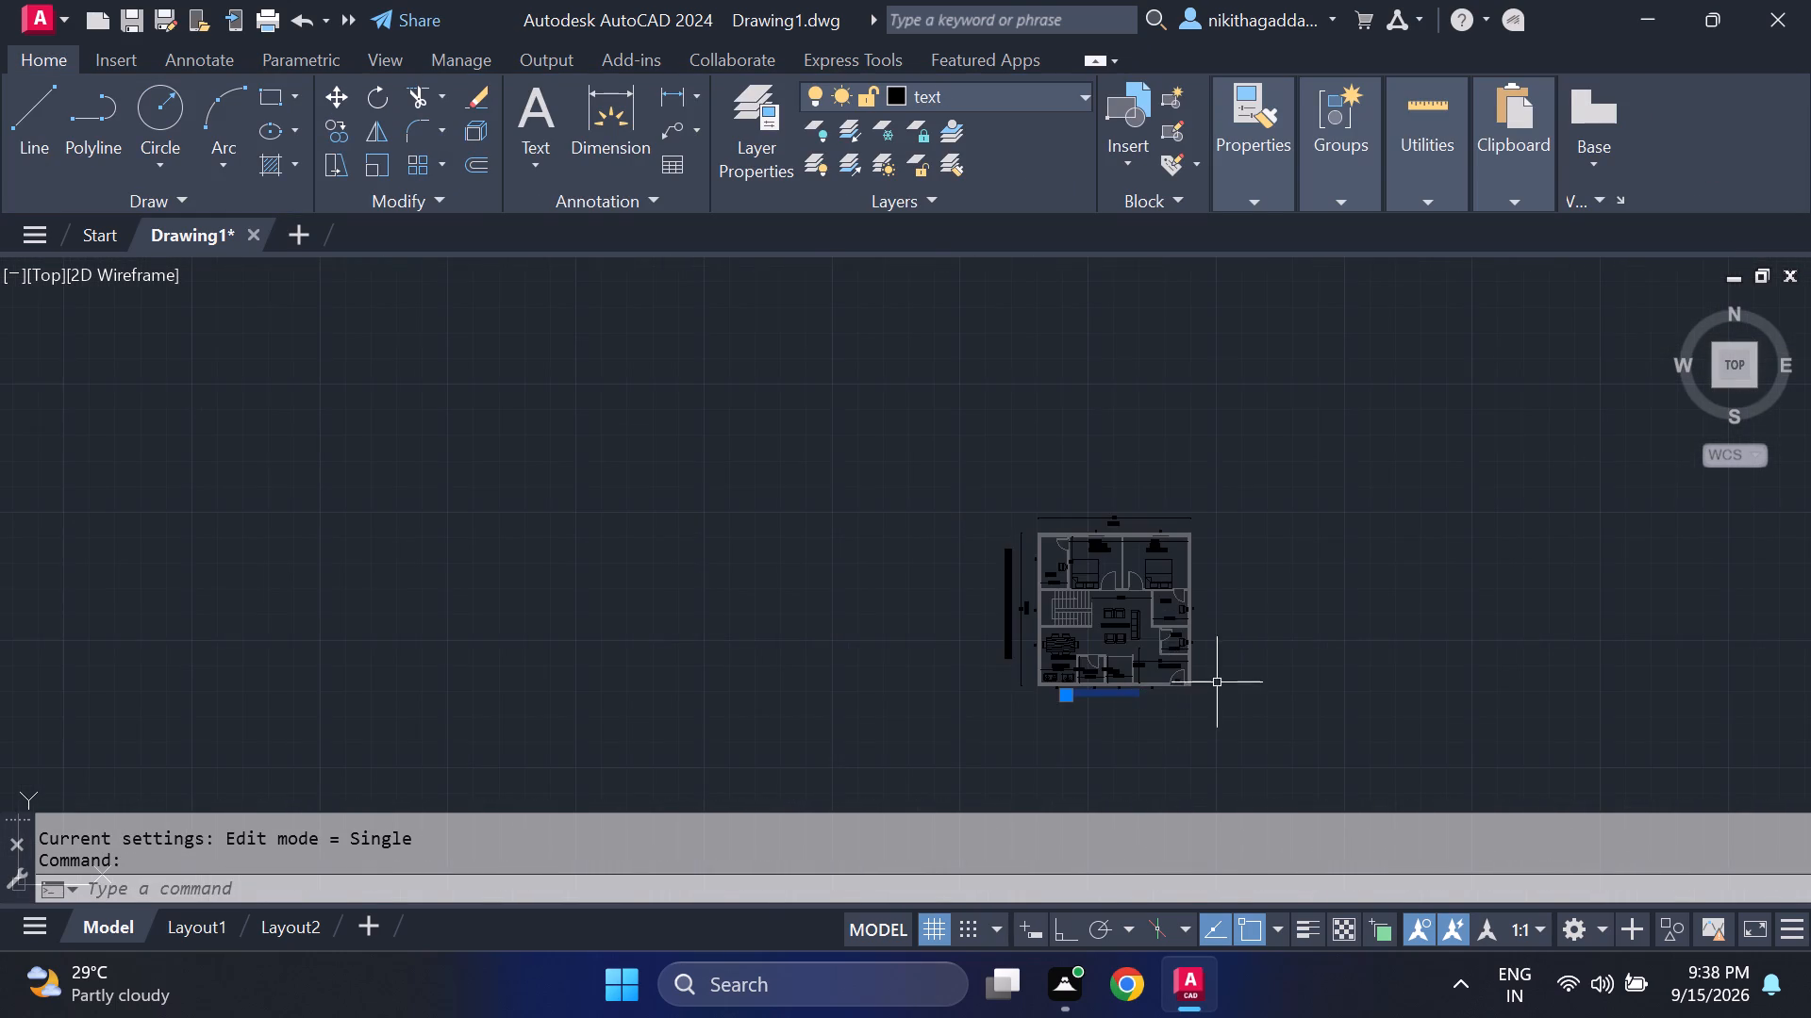
pyautogui.scroll(2, 1217, 681)
pyautogui.moveTo(1253, 668); pyautogui.dragTo(1269, 725, button='middle')
pyautogui.moveTo(1269, 725); pyautogui.dragTo(1261, 698, button='middle')
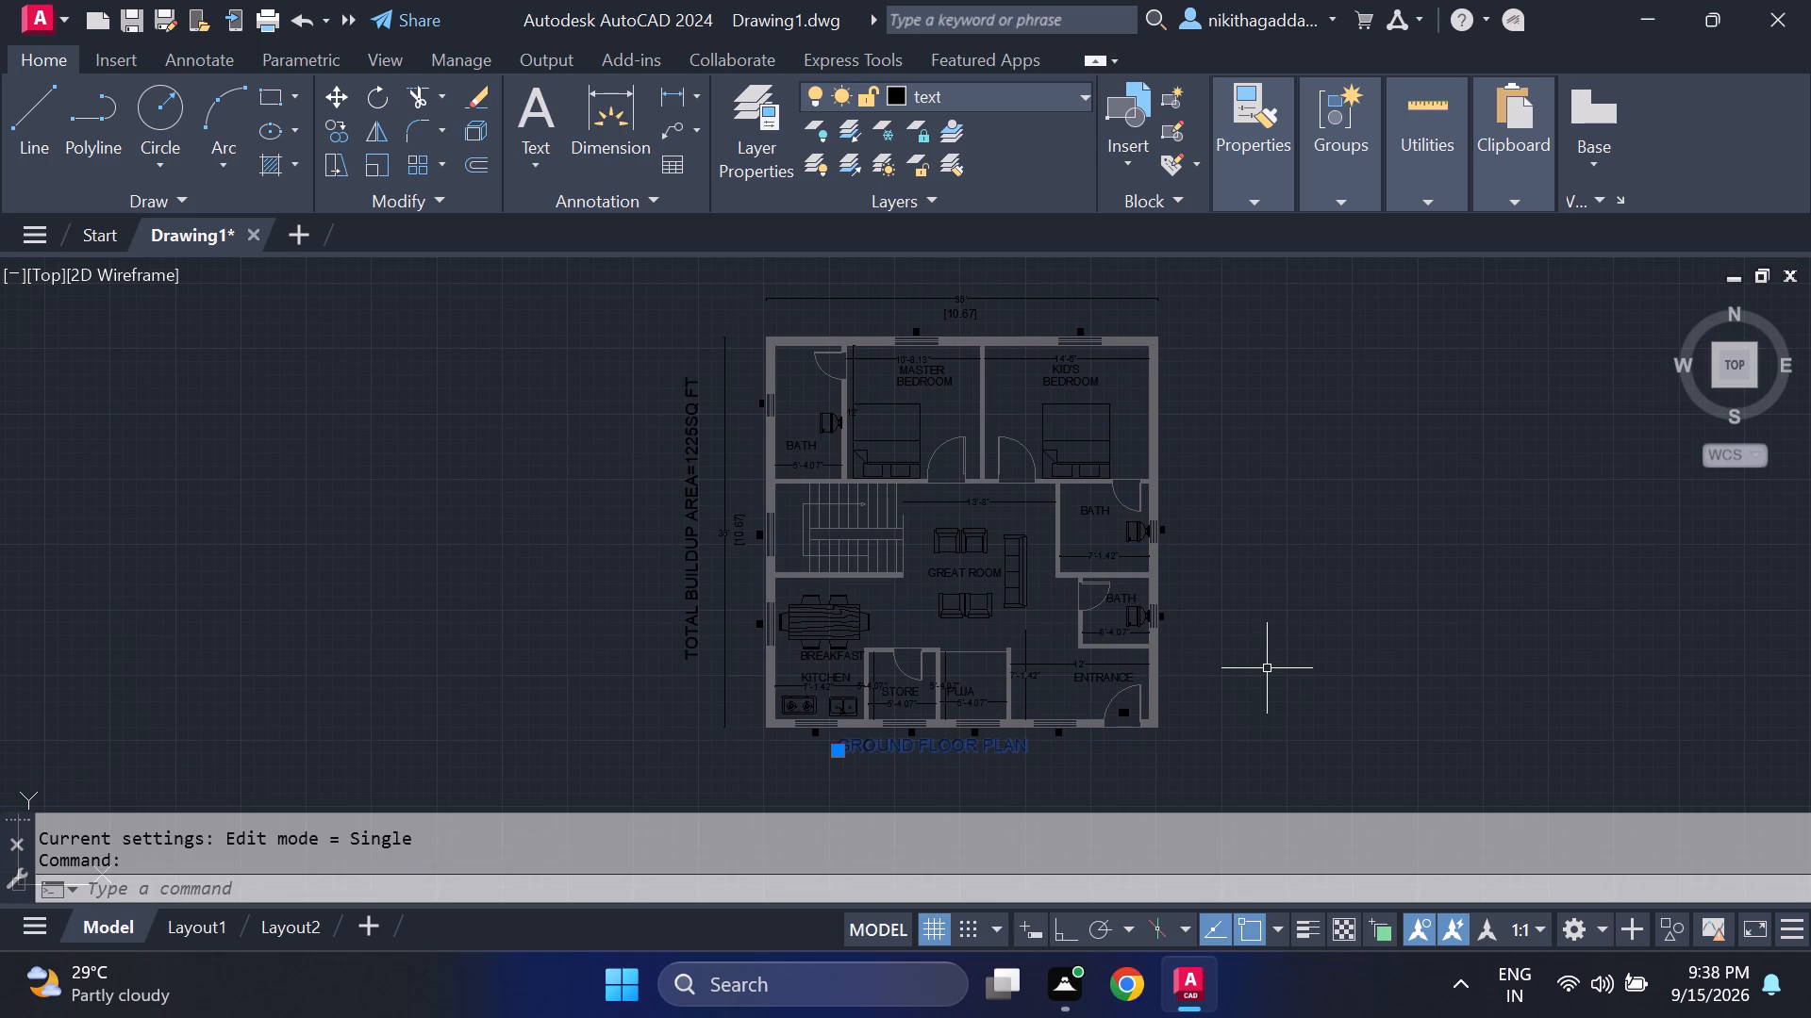
pyautogui.press('m')
pyautogui.press('Return')
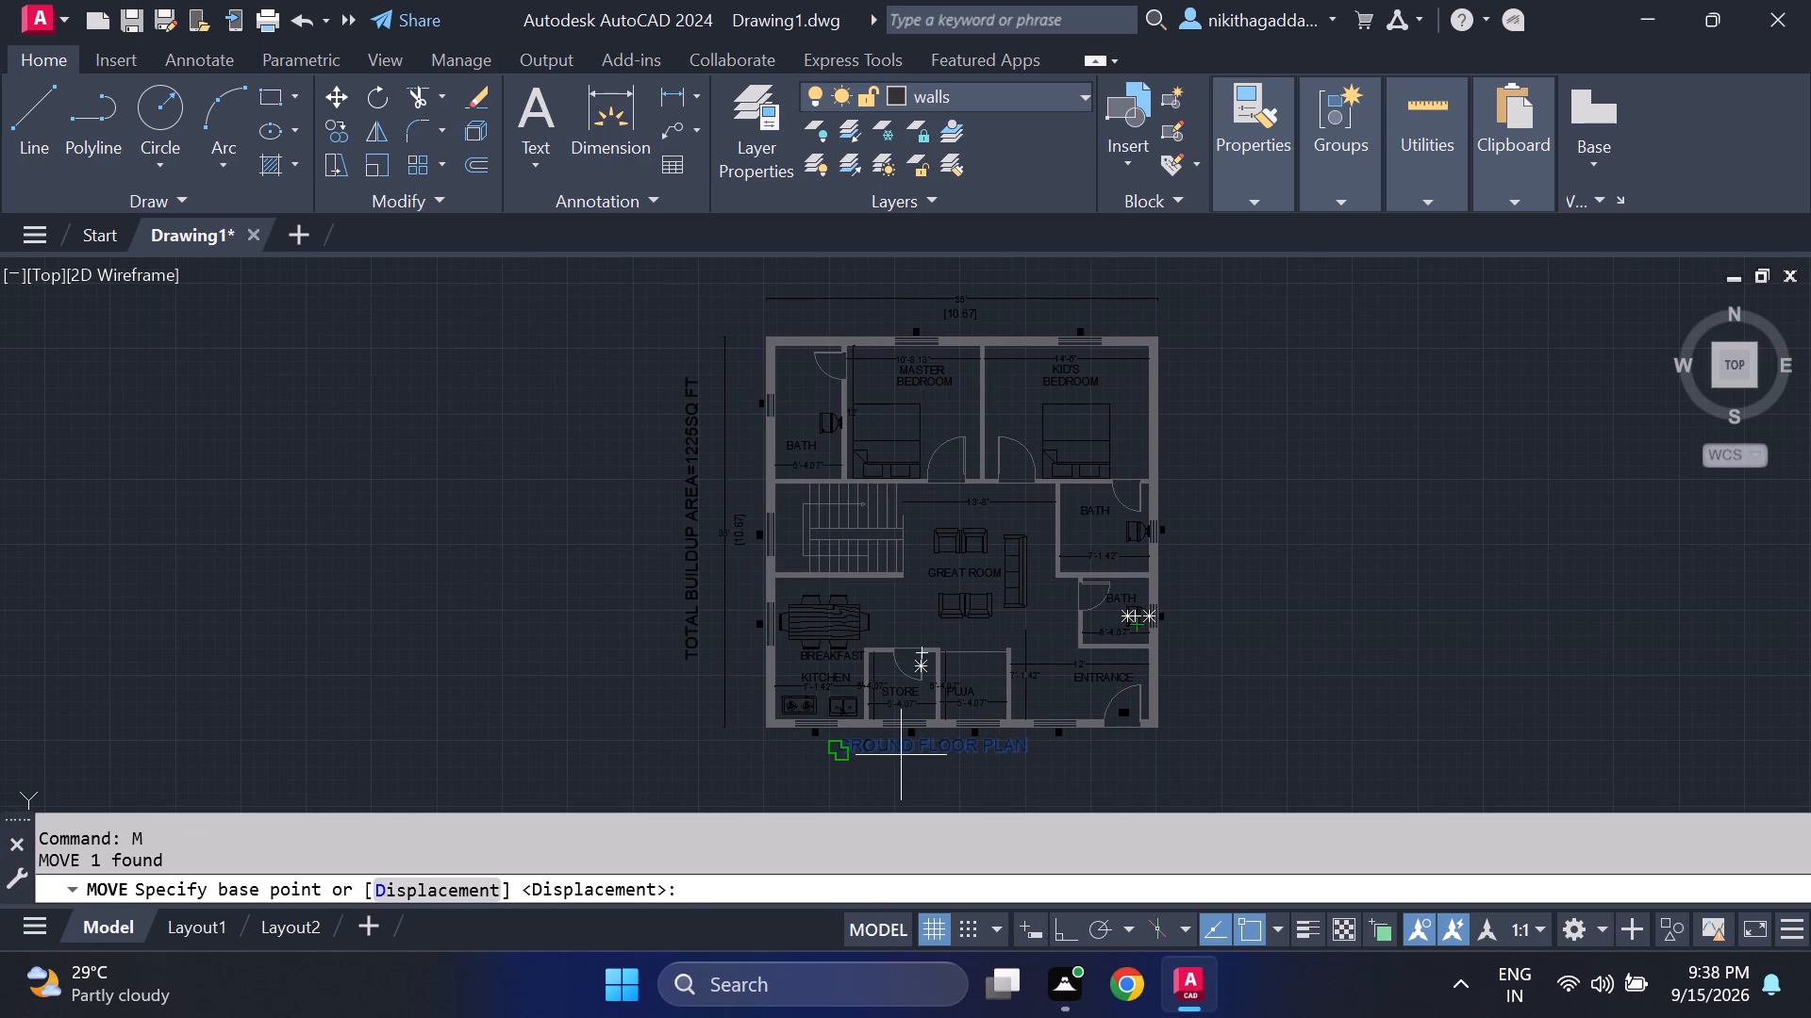
pyautogui.click(901, 755)
pyautogui.moveTo(841, 321); pyautogui.dragTo(840, 519, button='middle')
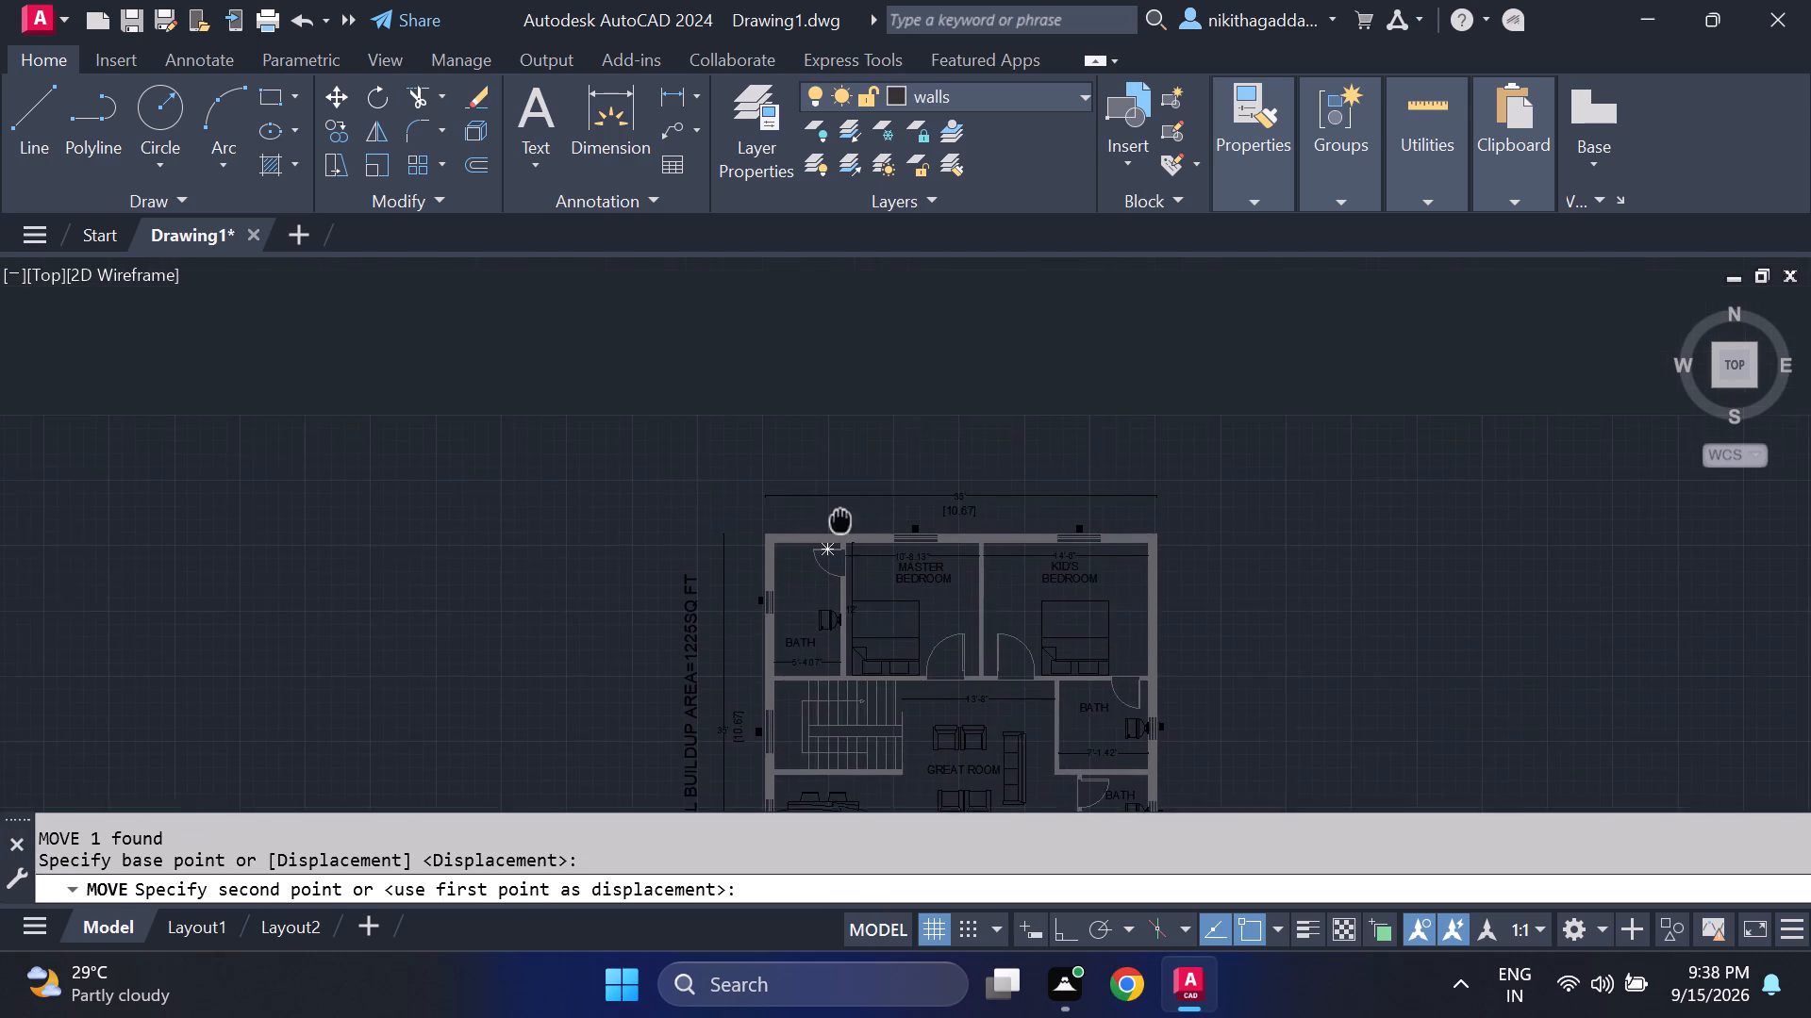
pyautogui.moveTo(840, 519); pyautogui.dragTo(840, 520, button='middle')
pyautogui.scroll(1, 857, 468)
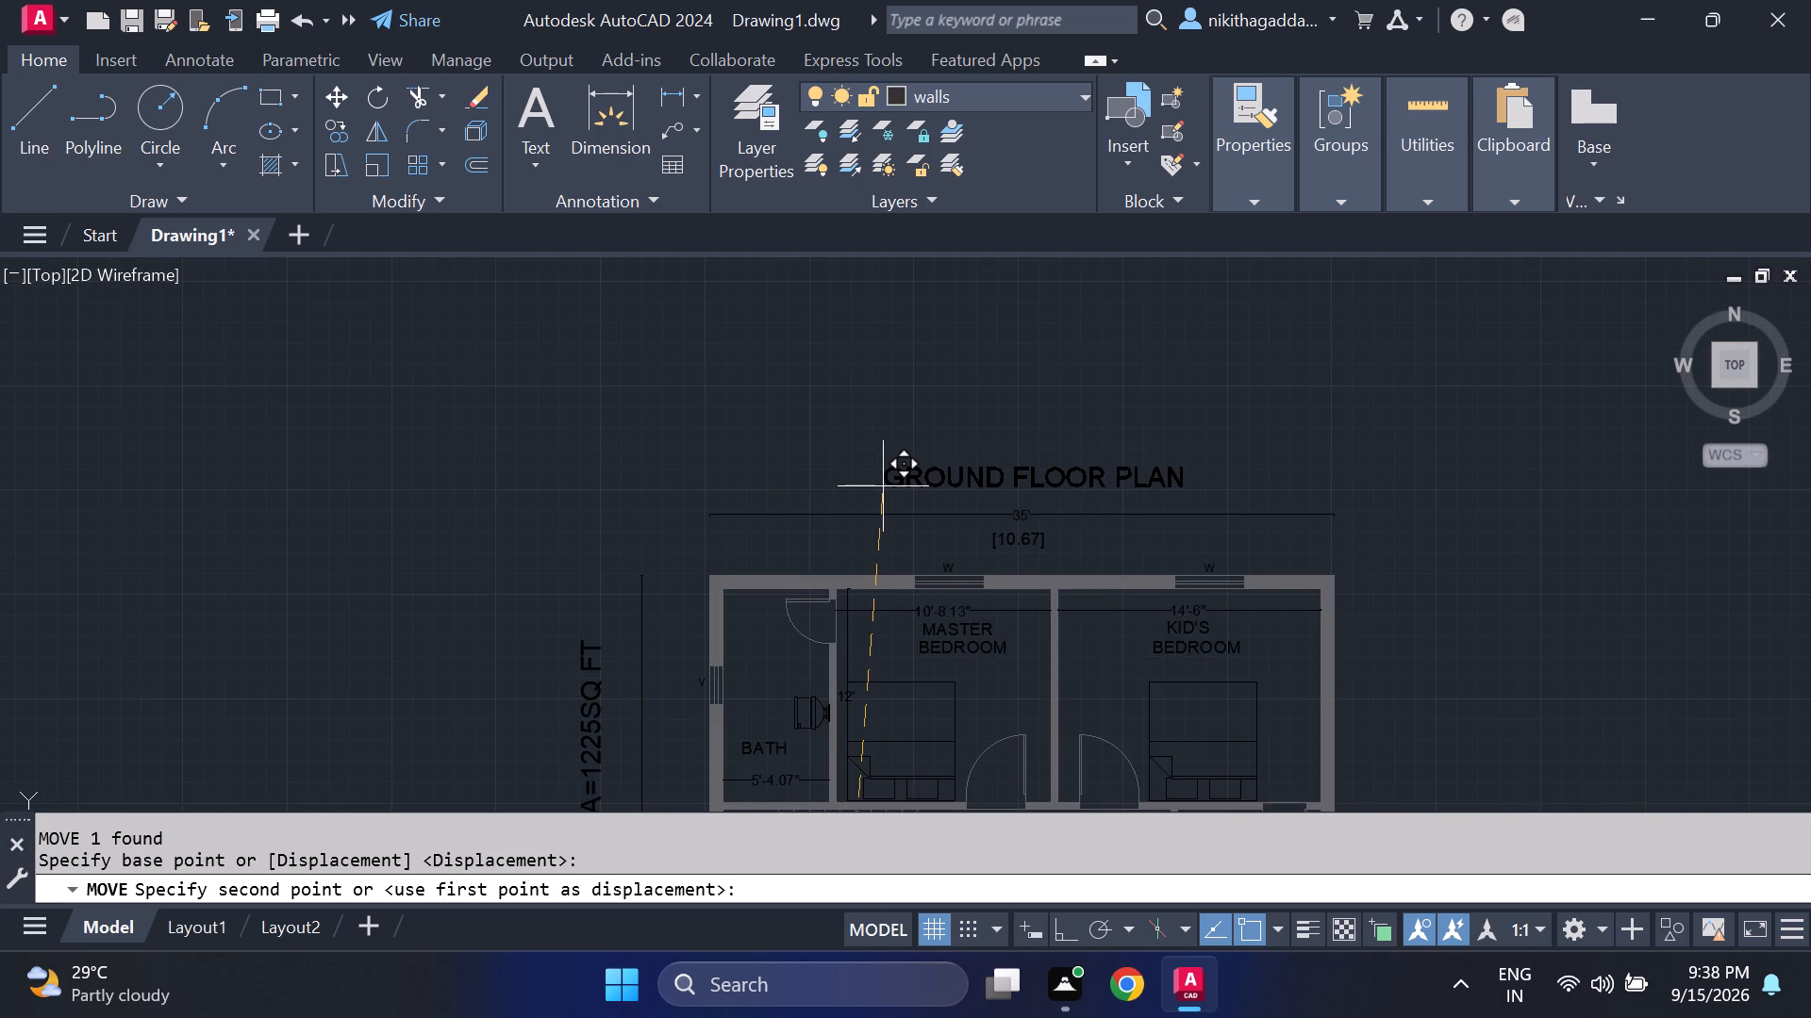
pyautogui.click(883, 486)
# Switch to Layout1 and examine how the plan, its dimensions and the moved title sit against the sheet edges.
pyautogui.scroll(-2, 1230, 530)
pyautogui.moveTo(1358, 630); pyautogui.dragTo(1196, 445, button='middle')
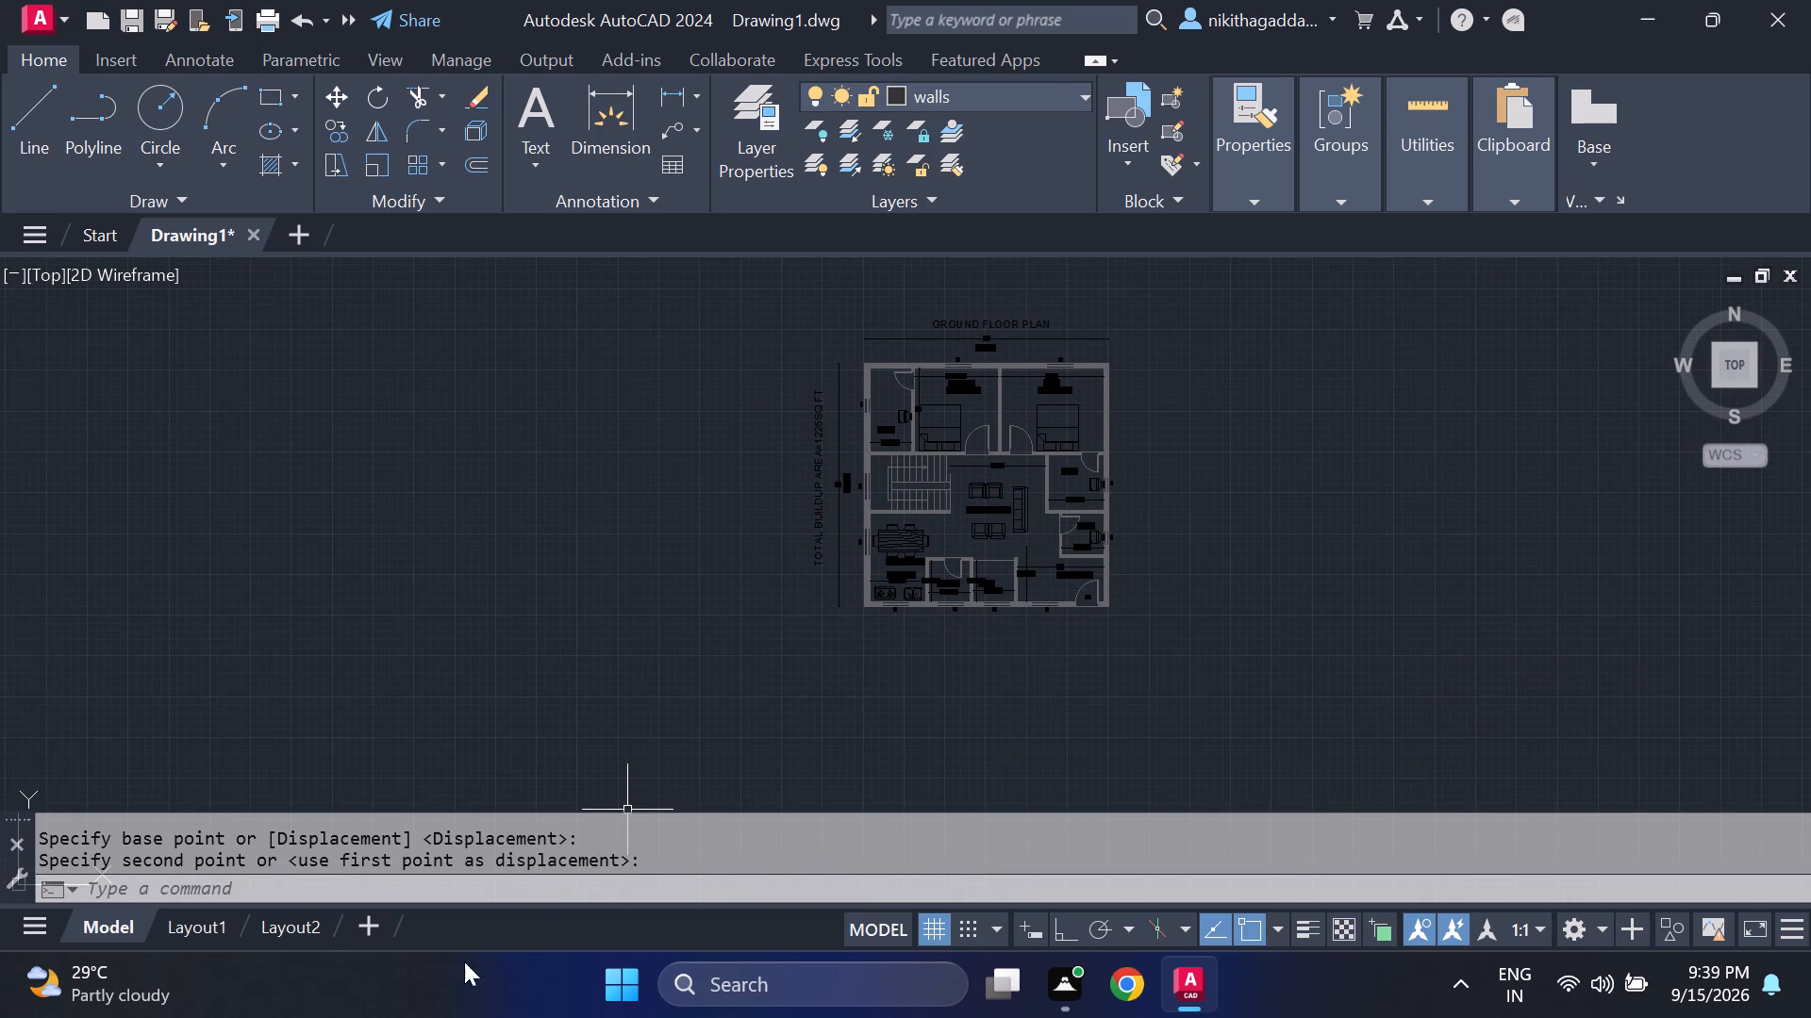
pyautogui.click(172, 933)
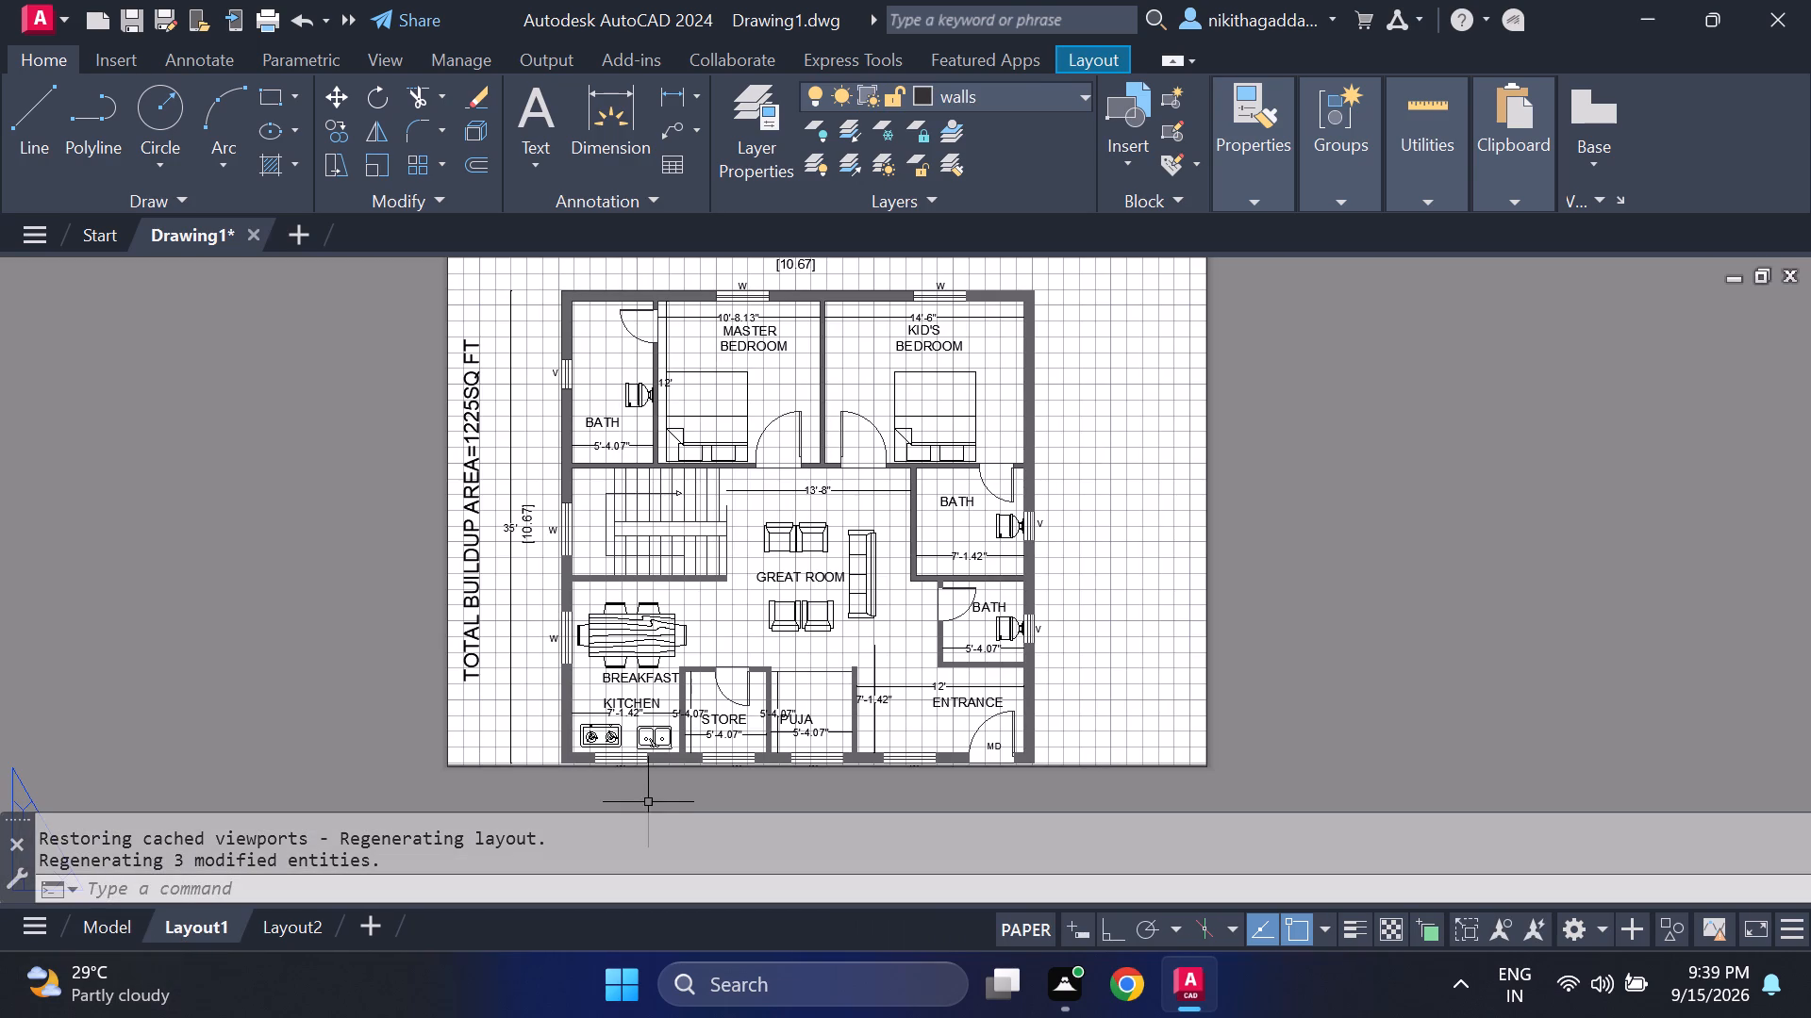
pyautogui.scroll(-1, 796, 785)
pyautogui.scroll(1, 794, 764)
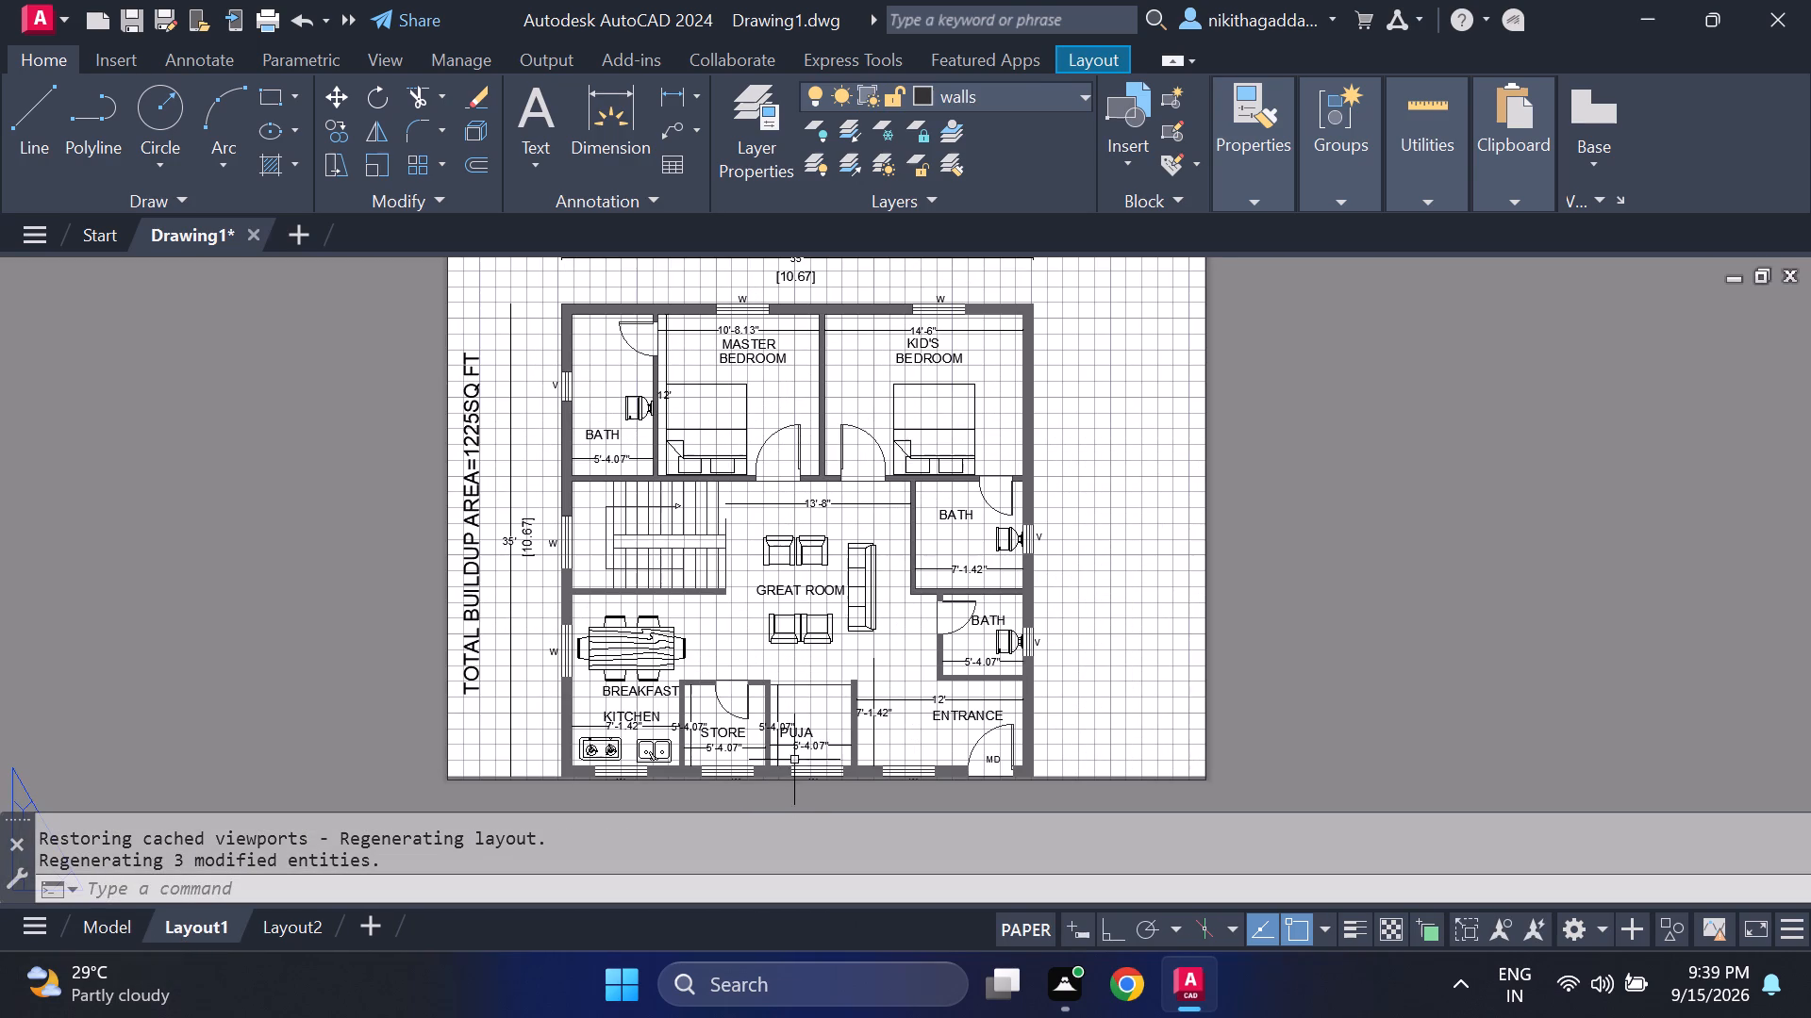
pyautogui.moveTo(814, 735); pyautogui.dragTo(809, 706, button='middle')
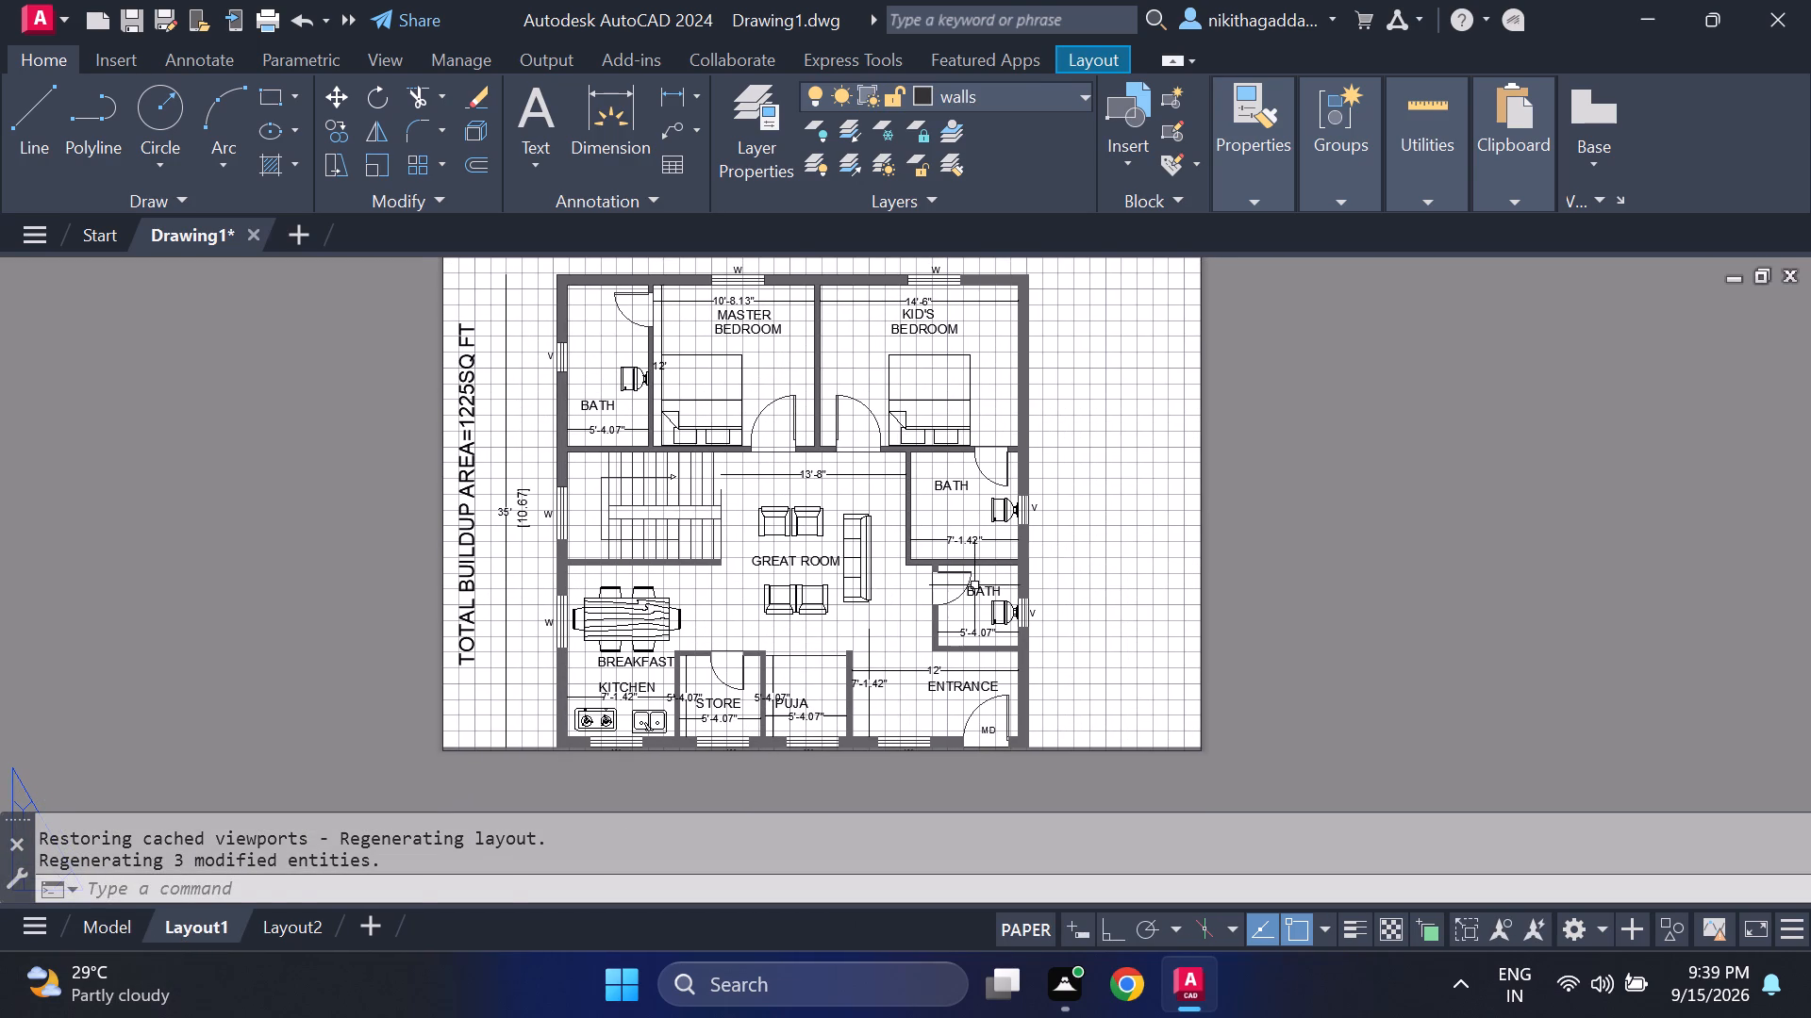
pyautogui.moveTo(1064, 528); pyautogui.dragTo(1051, 535)
pyautogui.click(524, 714)
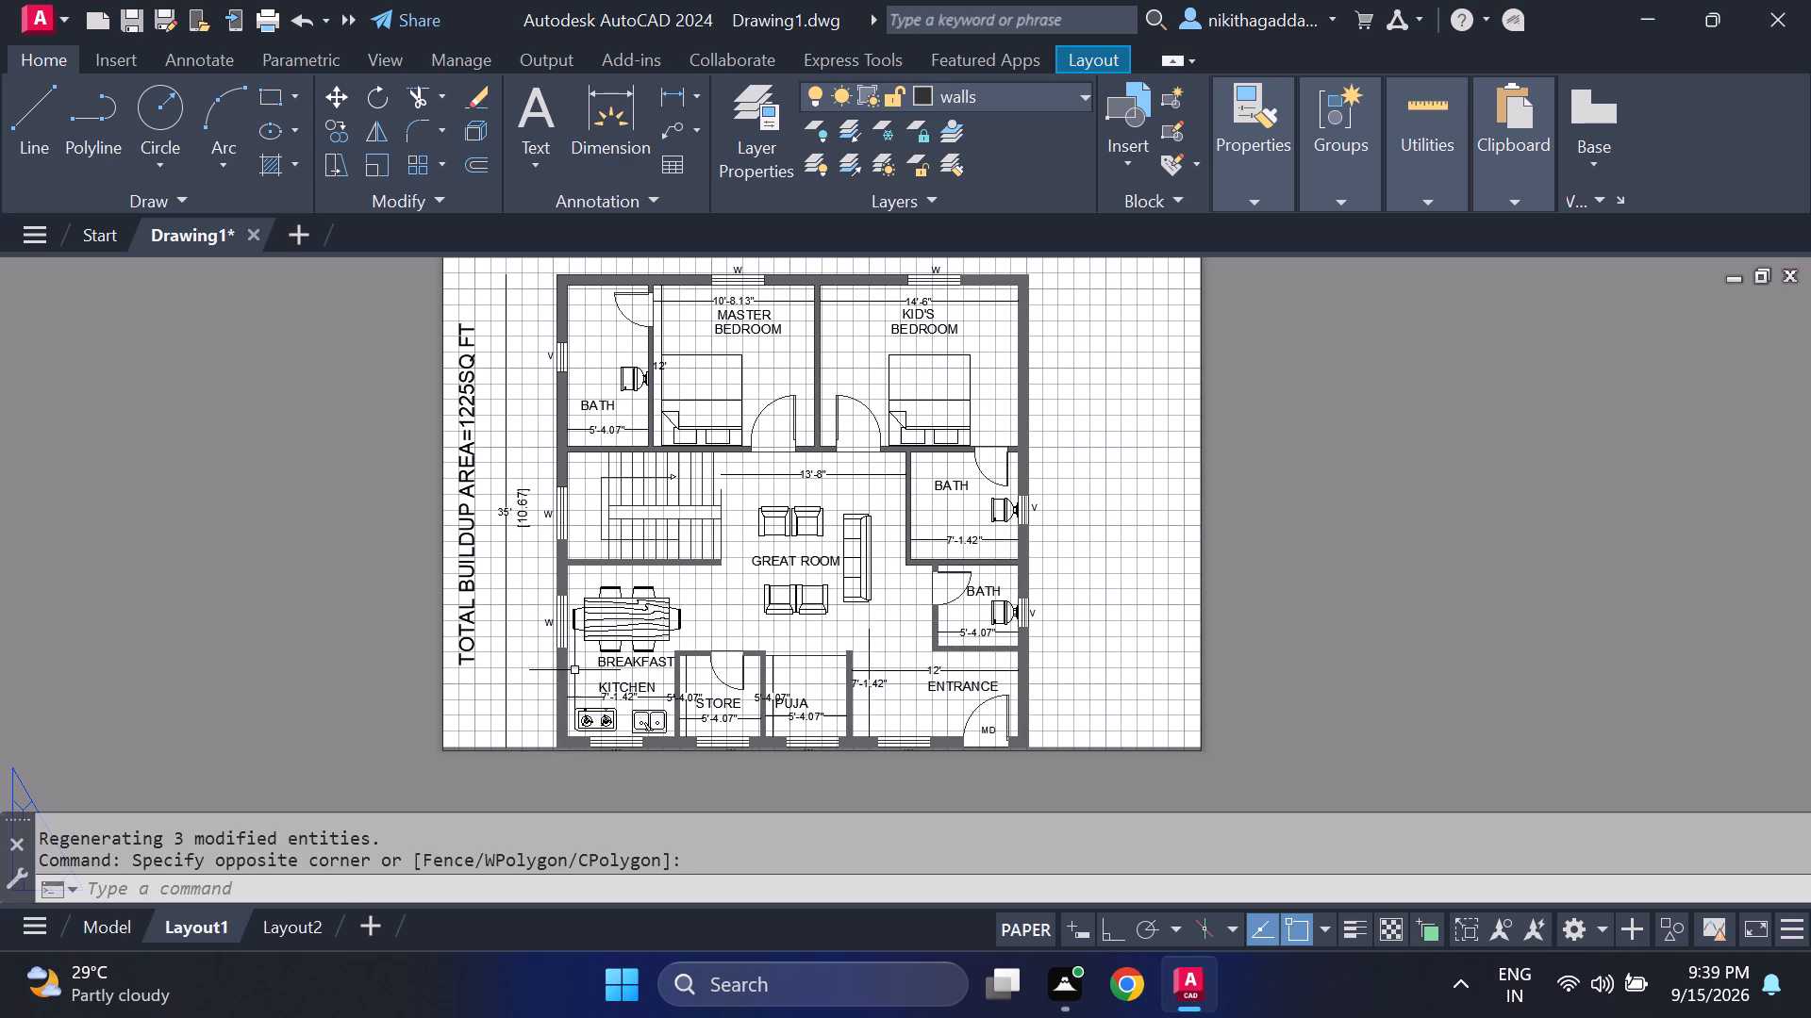
pyautogui.scroll(-1, 575, 668)
pyautogui.moveTo(575, 668); pyautogui.dragTo(572, 701, button='middle')
pyautogui.scroll(2, 775, 341)
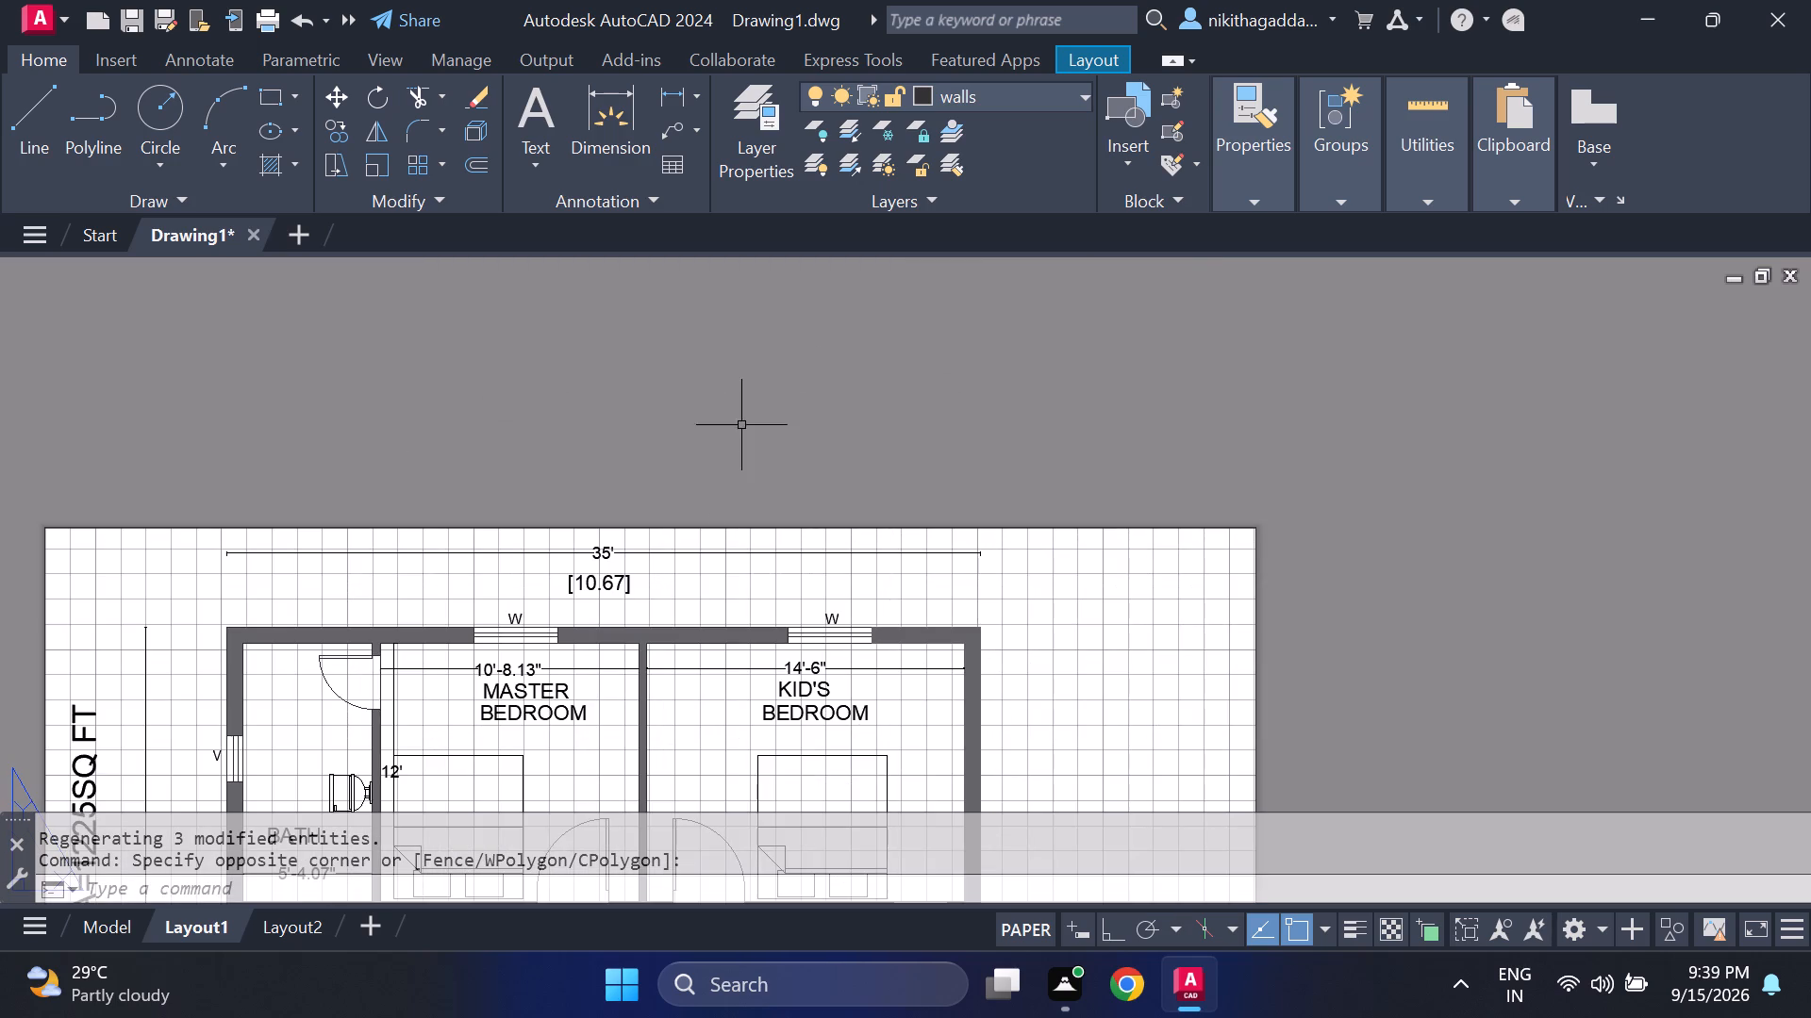
pyautogui.scroll(2, 572, 581)
pyautogui.scroll(-3, 572, 581)
pyautogui.moveTo(563, 619); pyautogui.dragTo(647, 460, button='middle')
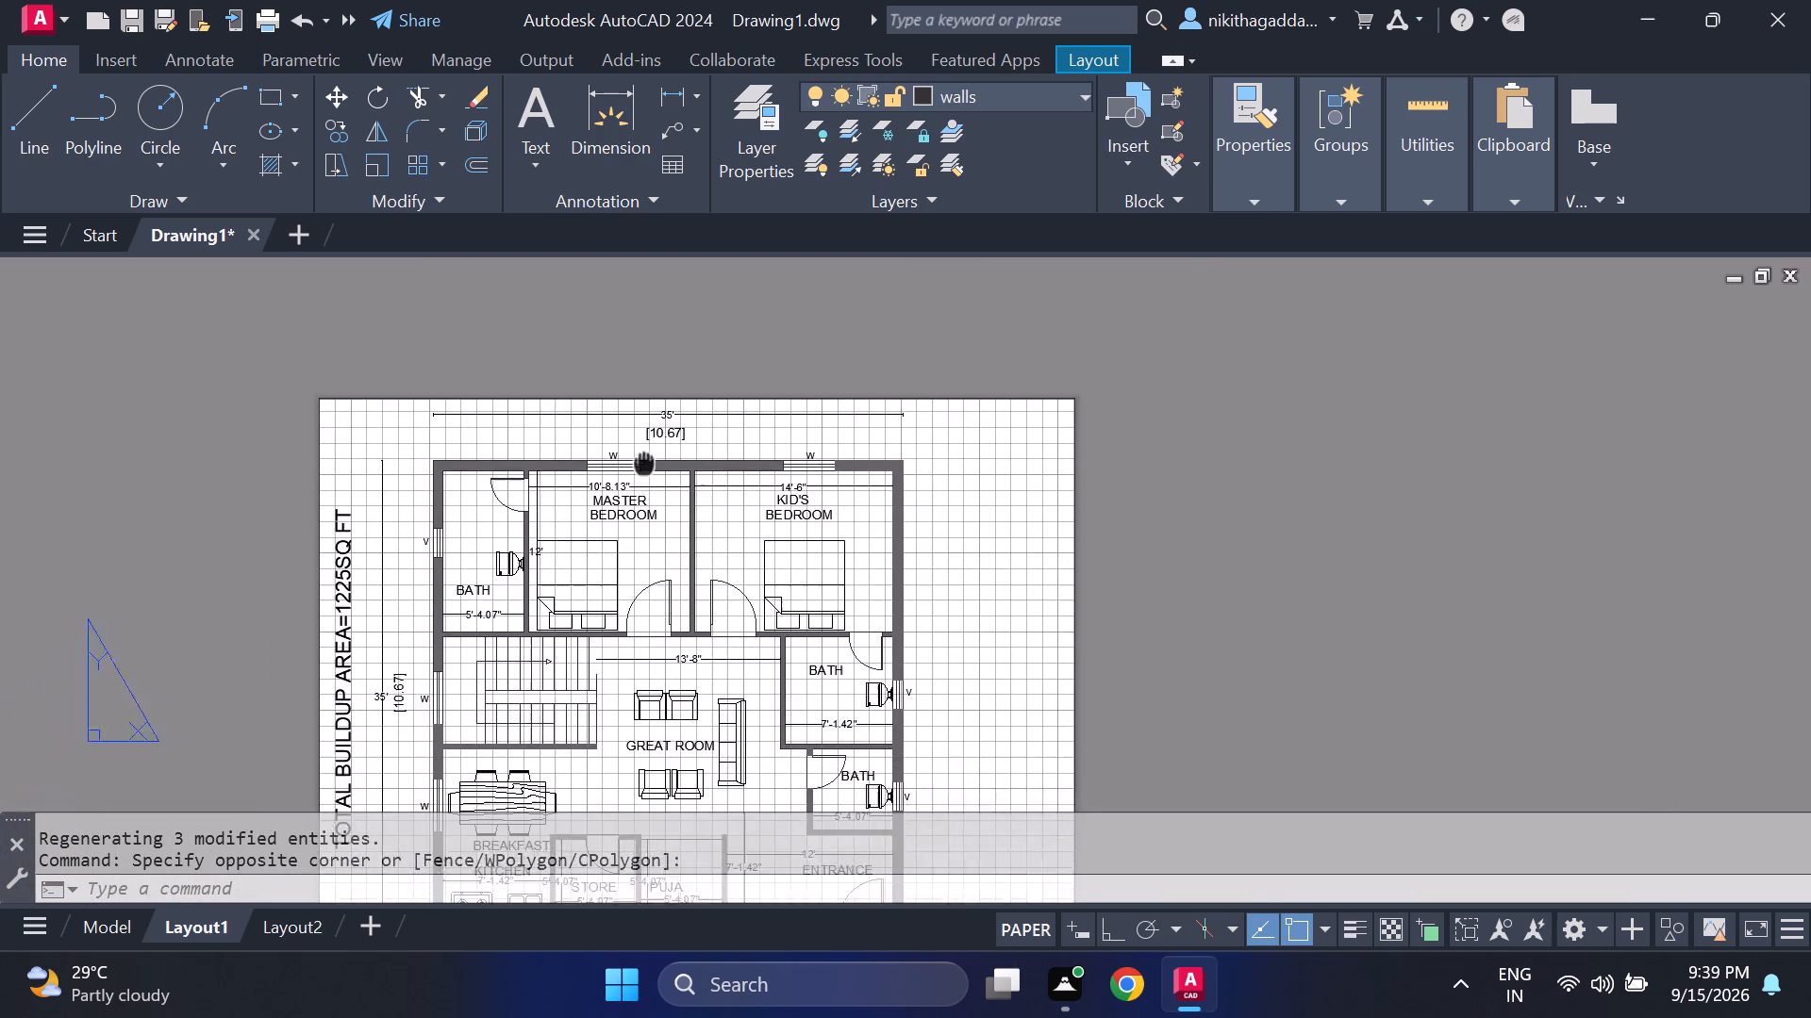
pyautogui.moveTo(647, 460); pyautogui.dragTo(680, 383, button='middle')
pyautogui.moveTo(739, 429); pyautogui.dragTo(739, 387, button='middle')
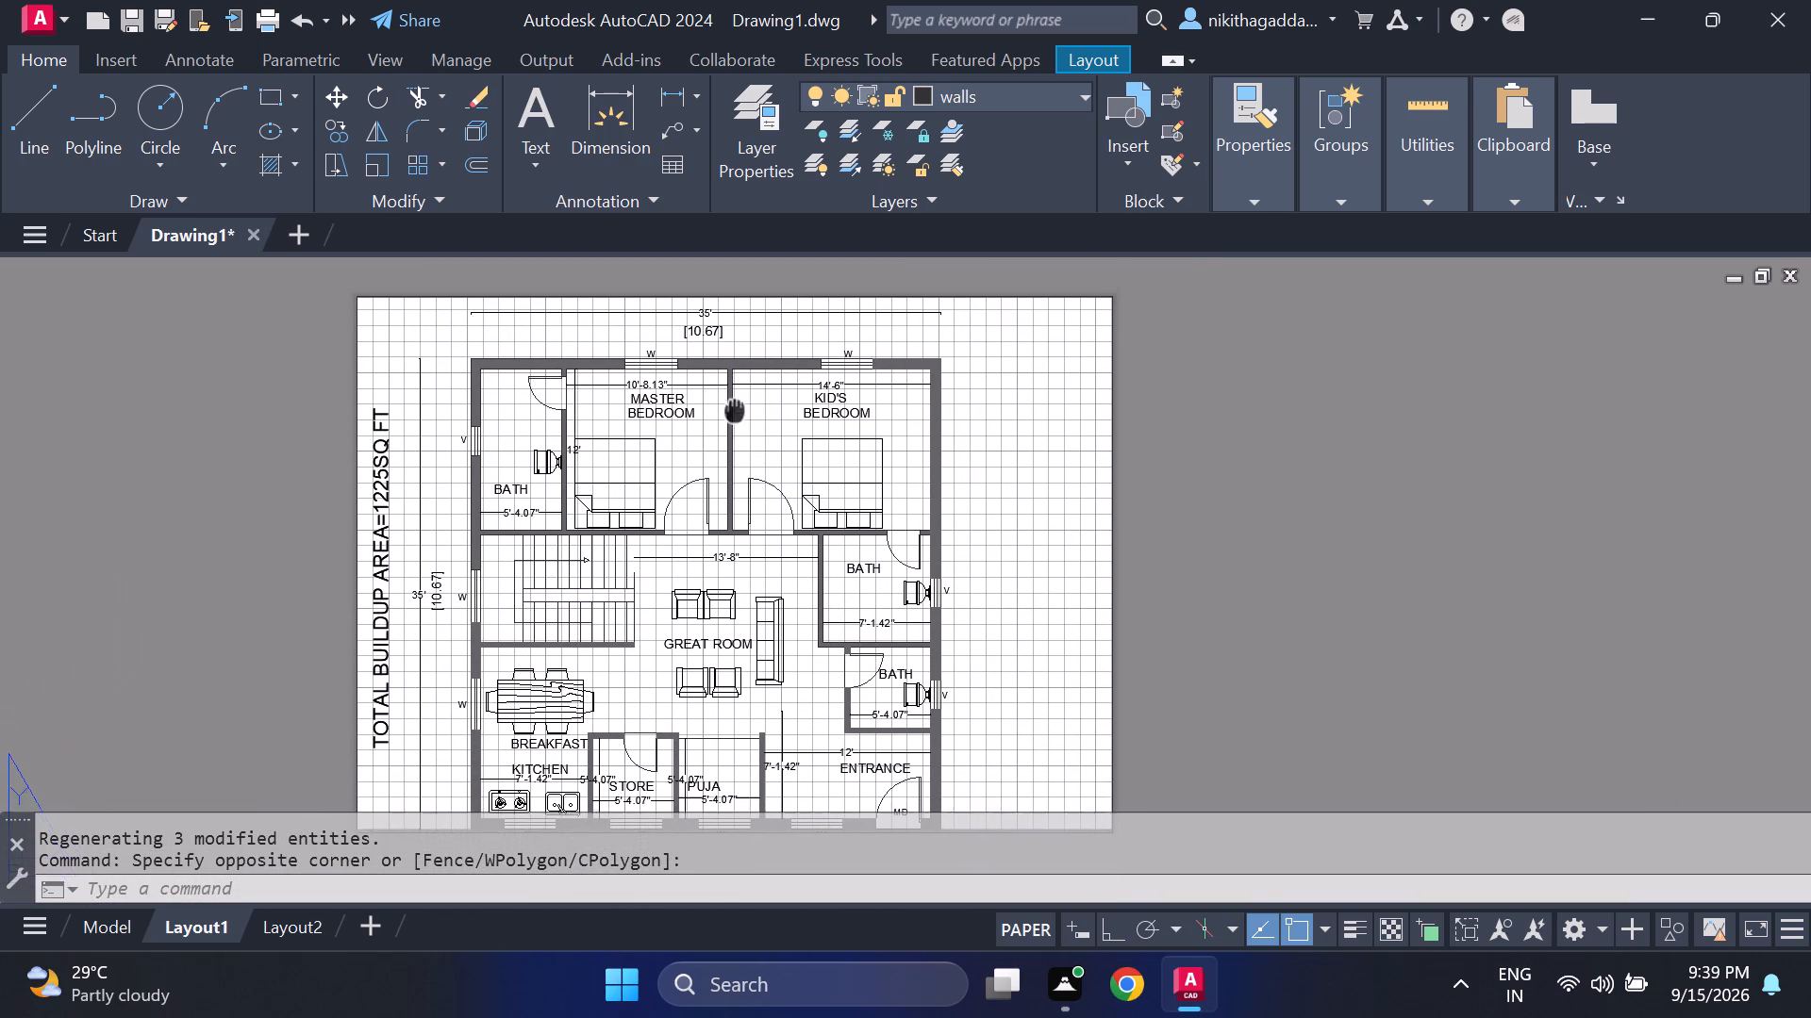
pyautogui.moveTo(739, 387); pyautogui.dragTo(745, 360, button='middle')
pyautogui.scroll(4, 640, 787)
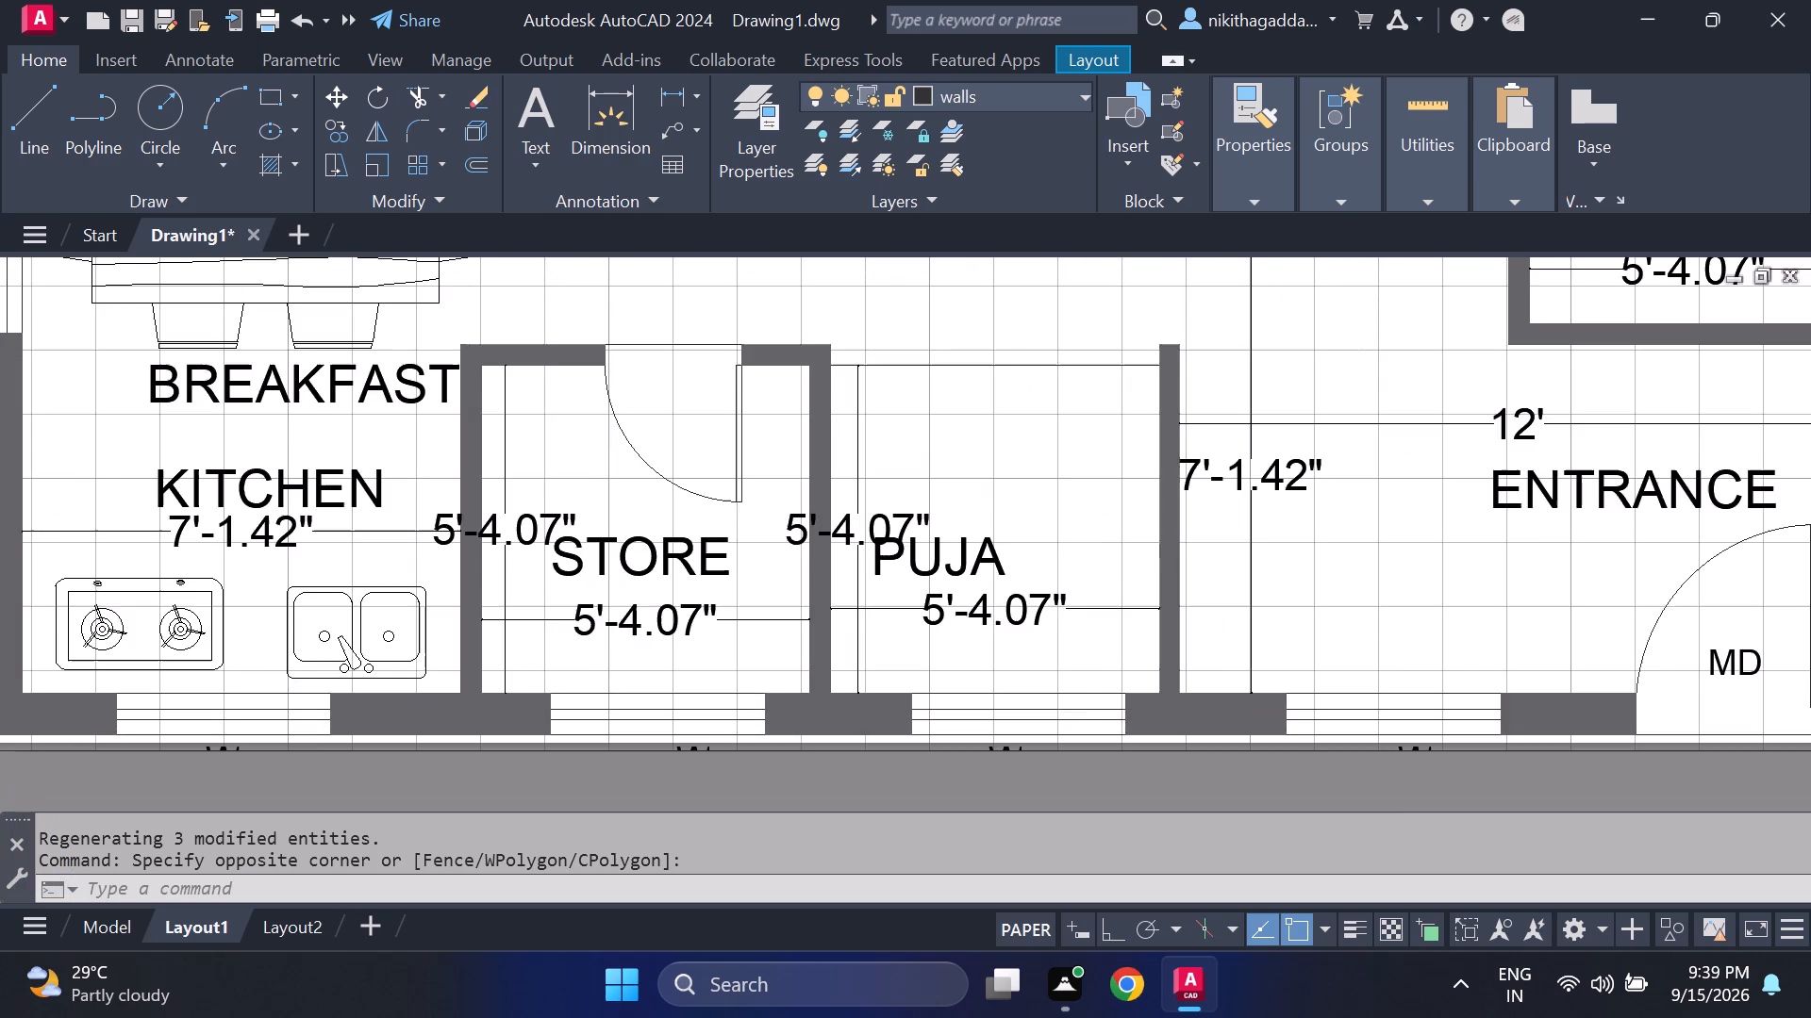
pyautogui.scroll(-4, 653, 774)
pyautogui.moveTo(641, 751); pyautogui.dragTo(623, 705, button='middle')
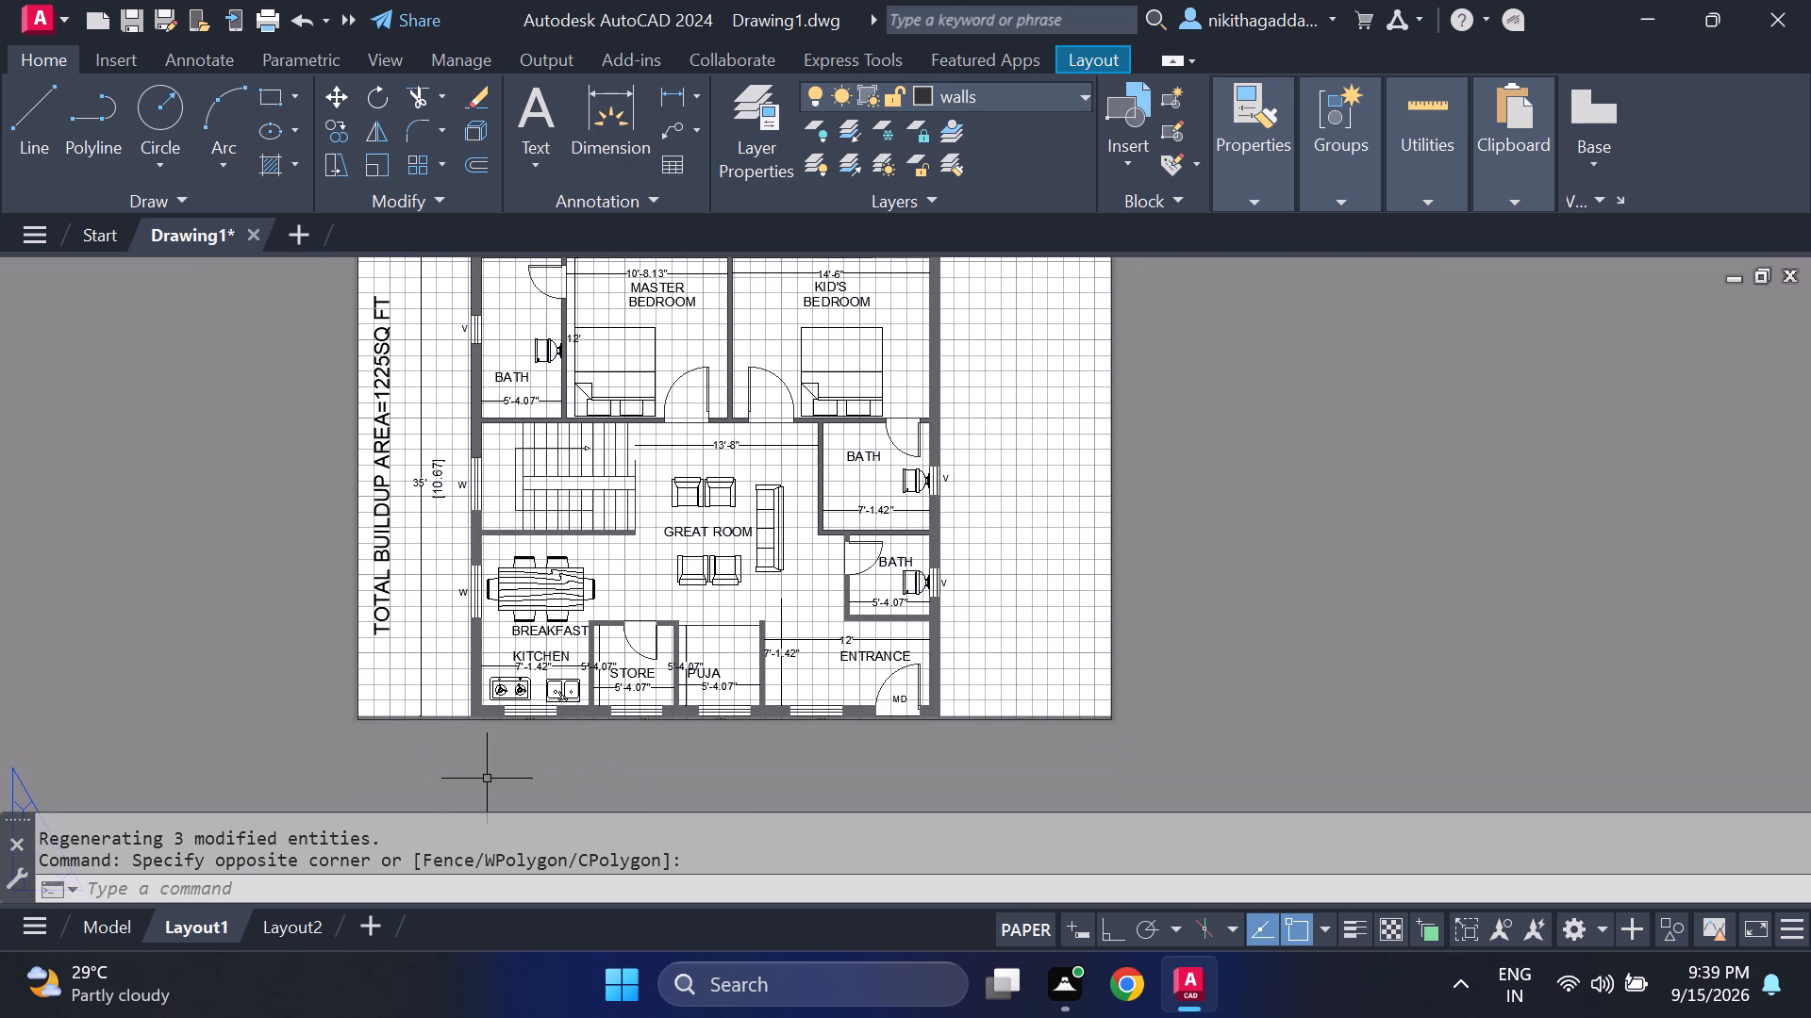
# In model space, scale the whole plan with its texts and dimensions slightly smaller, using a base point near the plan's centre.
pyautogui.click(110, 933)
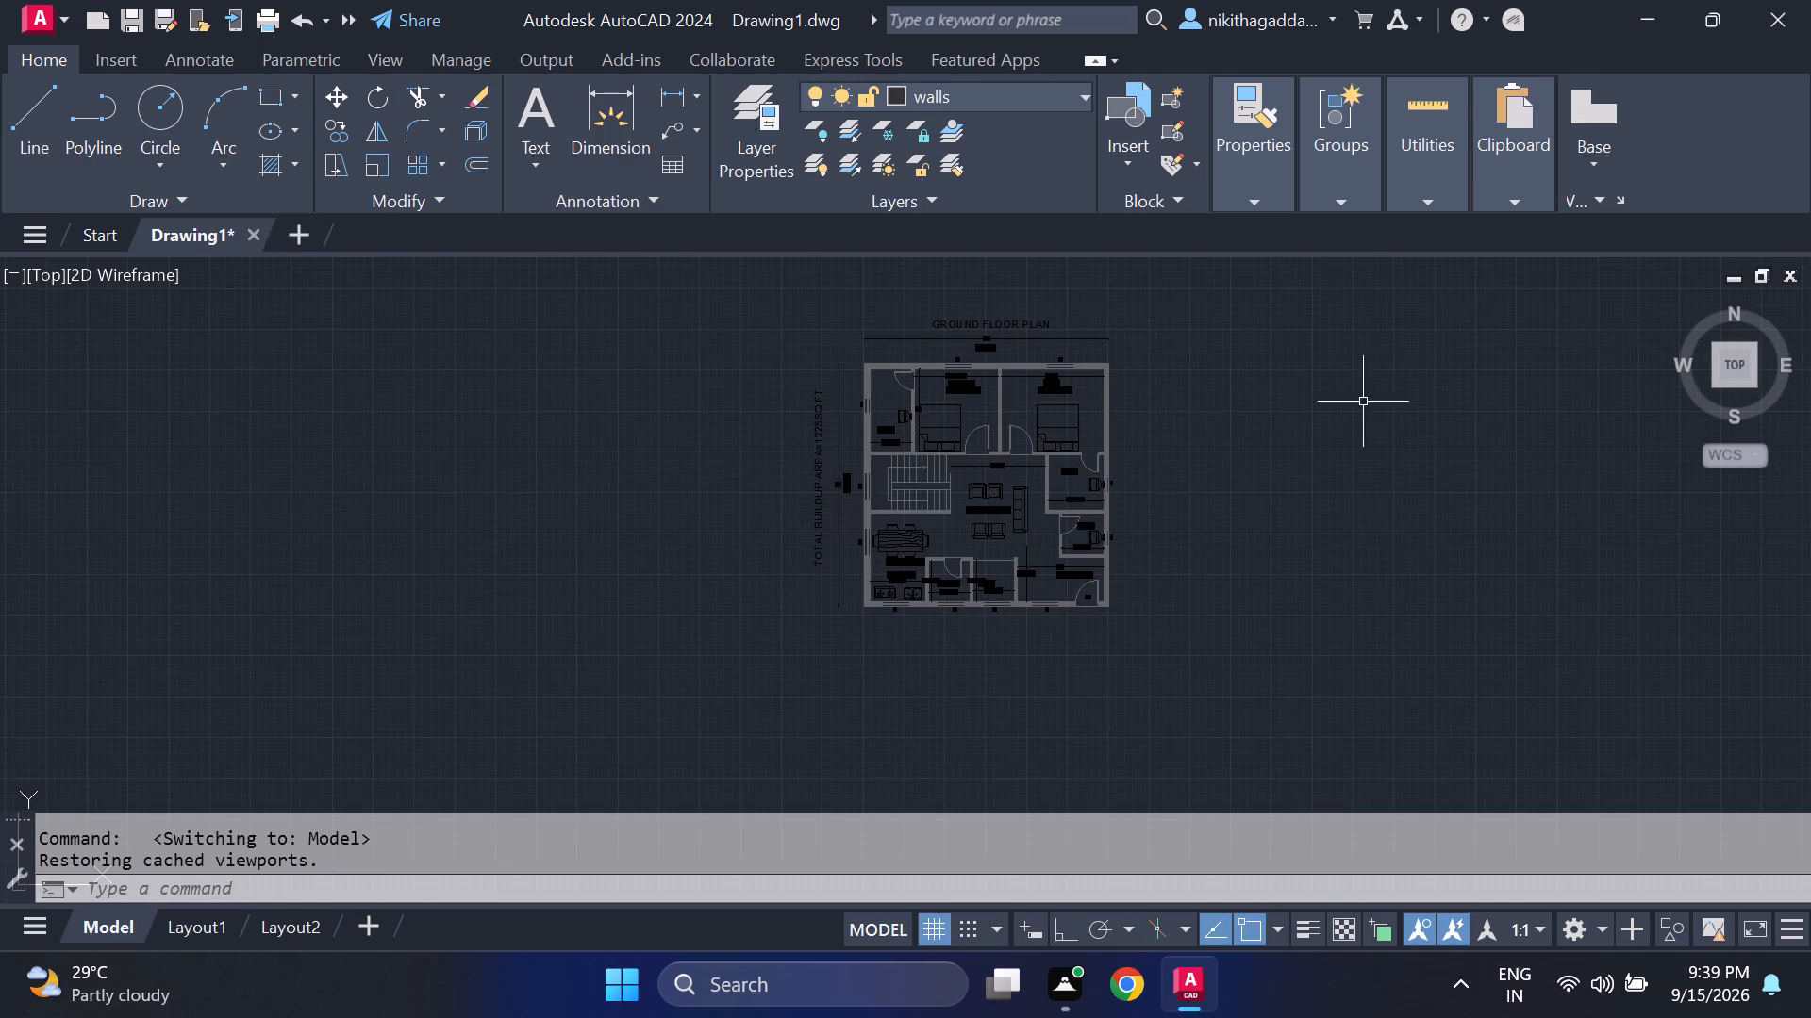
pyautogui.moveTo(1236, 278); pyautogui.dragTo(1205, 302)
pyautogui.click(590, 654)
pyautogui.write('SCALE')
pyautogui.press('Return')
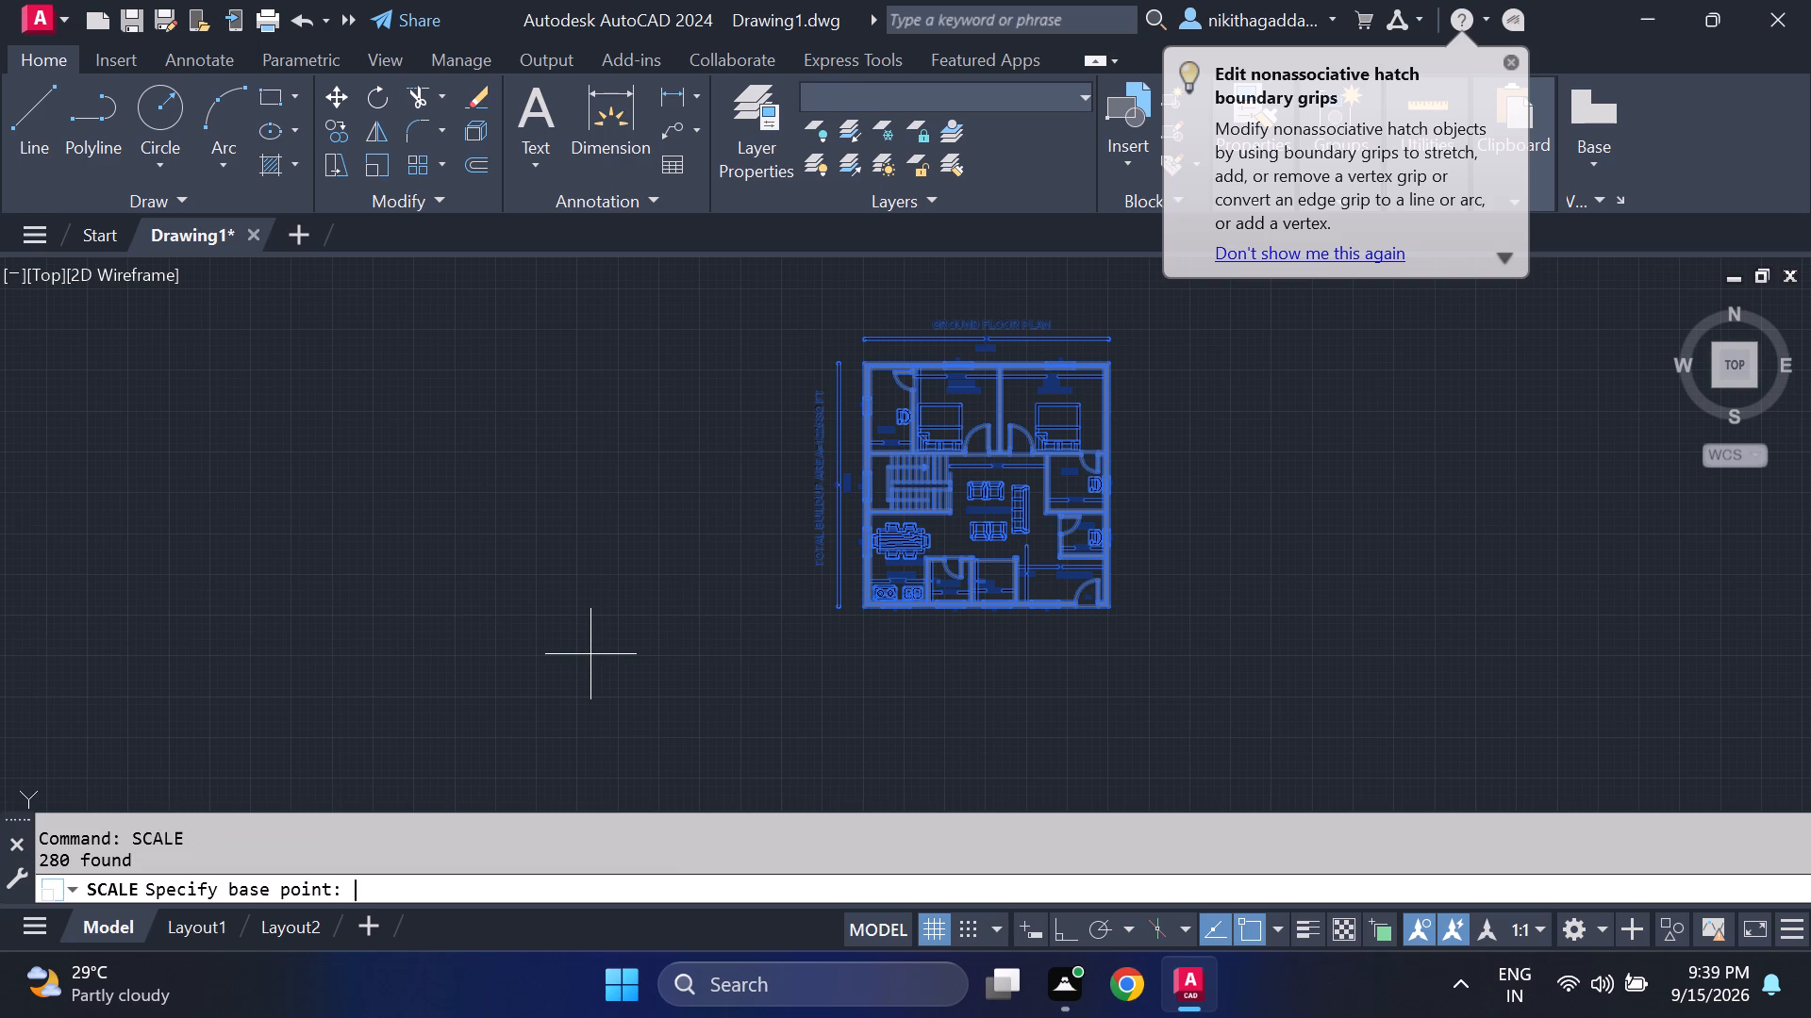
pyautogui.click(986, 489)
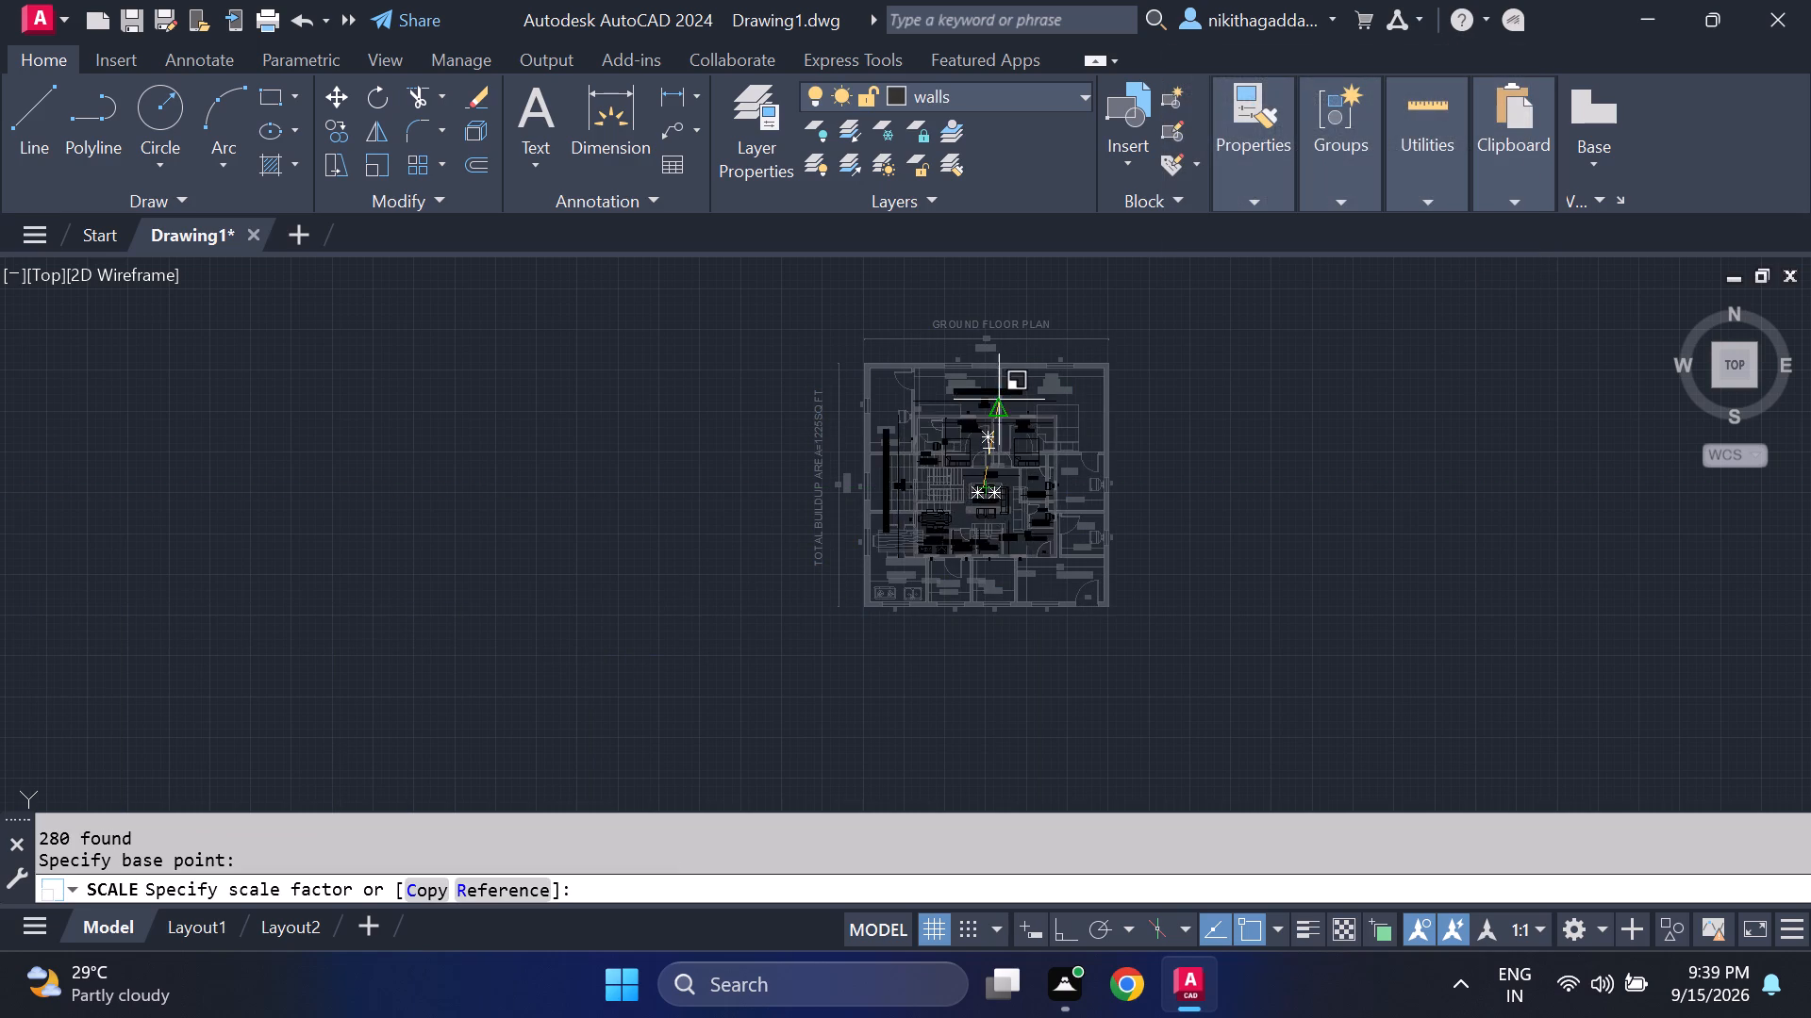
pyautogui.scroll(2, 1003, 373)
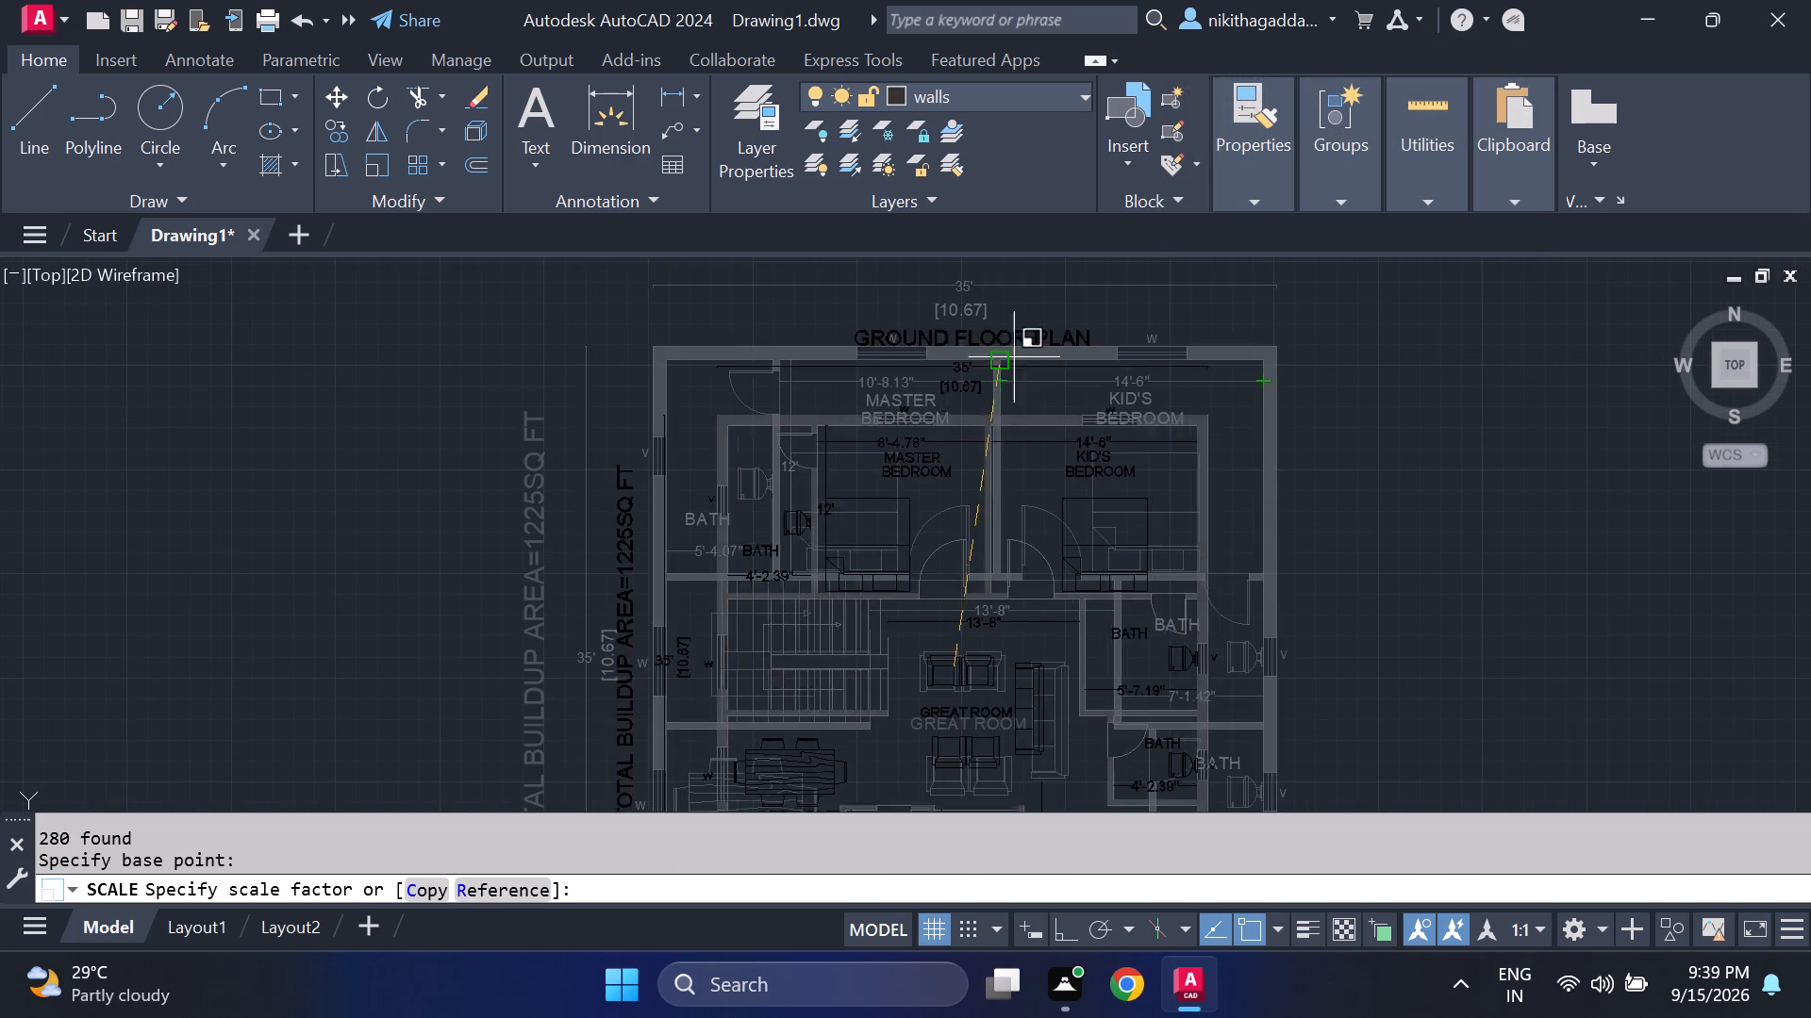
pyautogui.click(1029, 322)
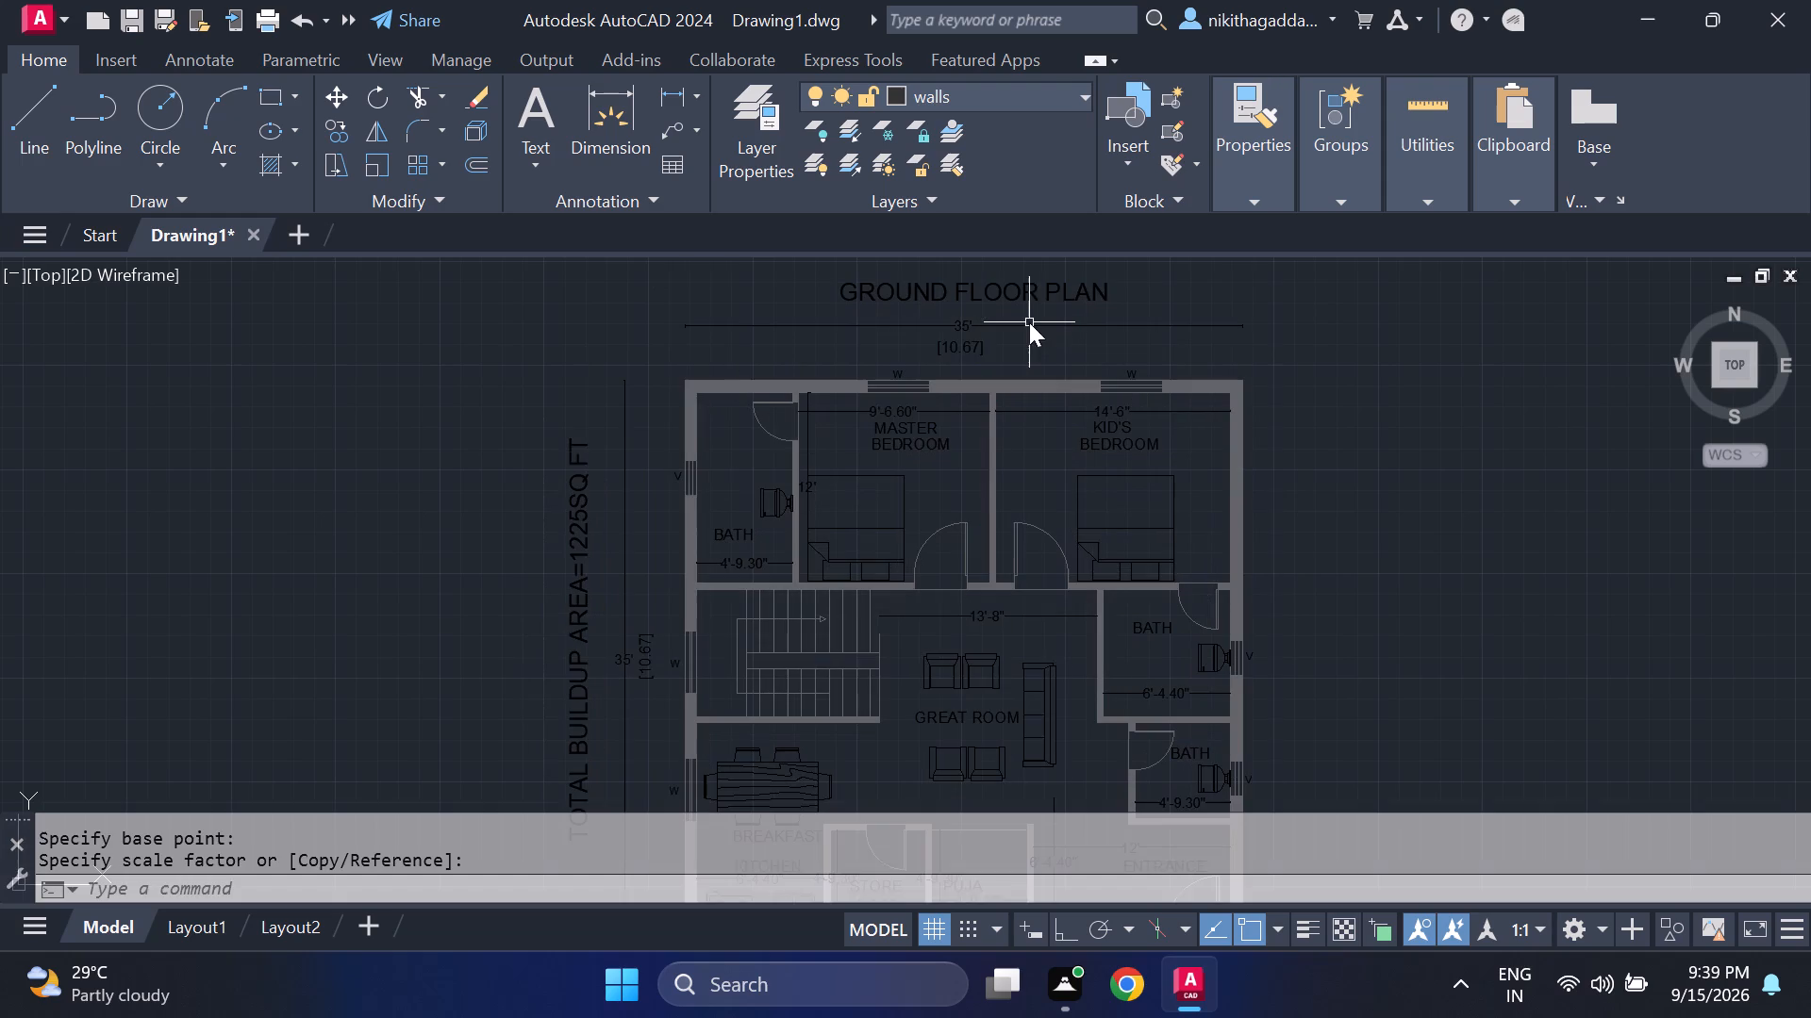
# Switch to Layout1 and check how the reduced plan and its title texts fit the sheet.
pyautogui.scroll(-2, 993, 384)
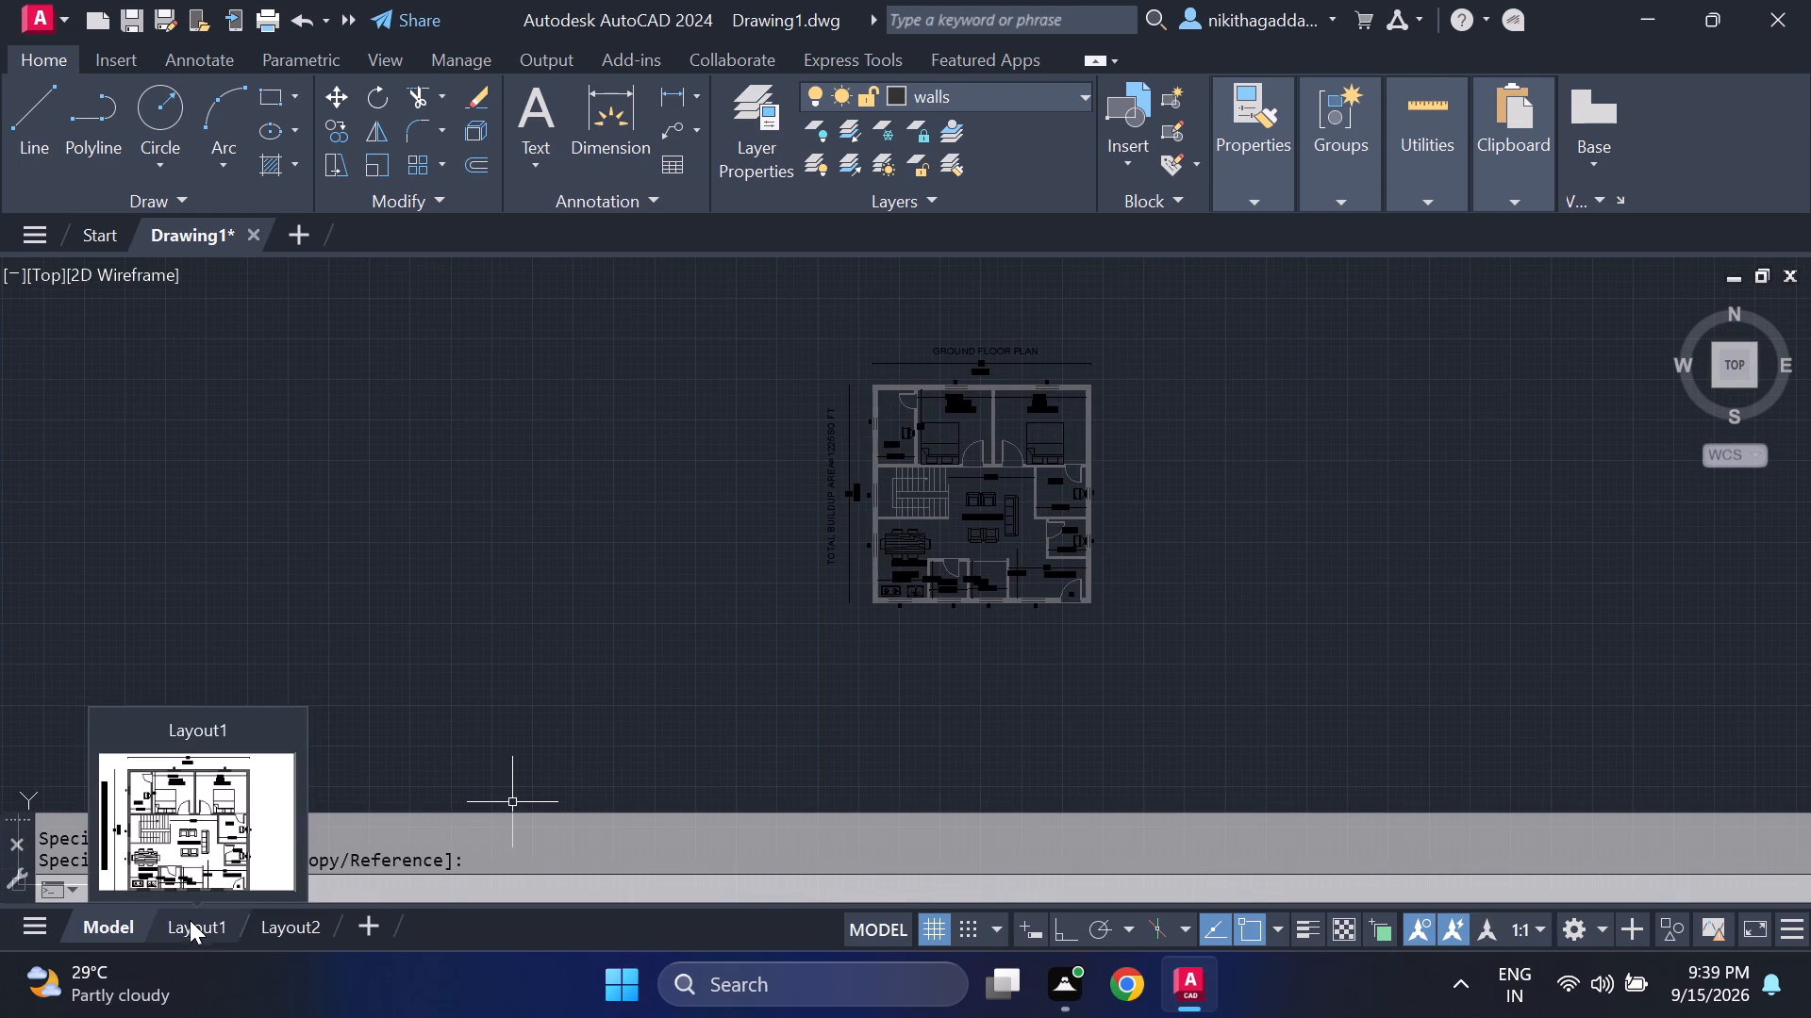
pyautogui.click(187, 916)
pyautogui.moveTo(629, 770); pyautogui.dragTo(696, 821, button='middle')
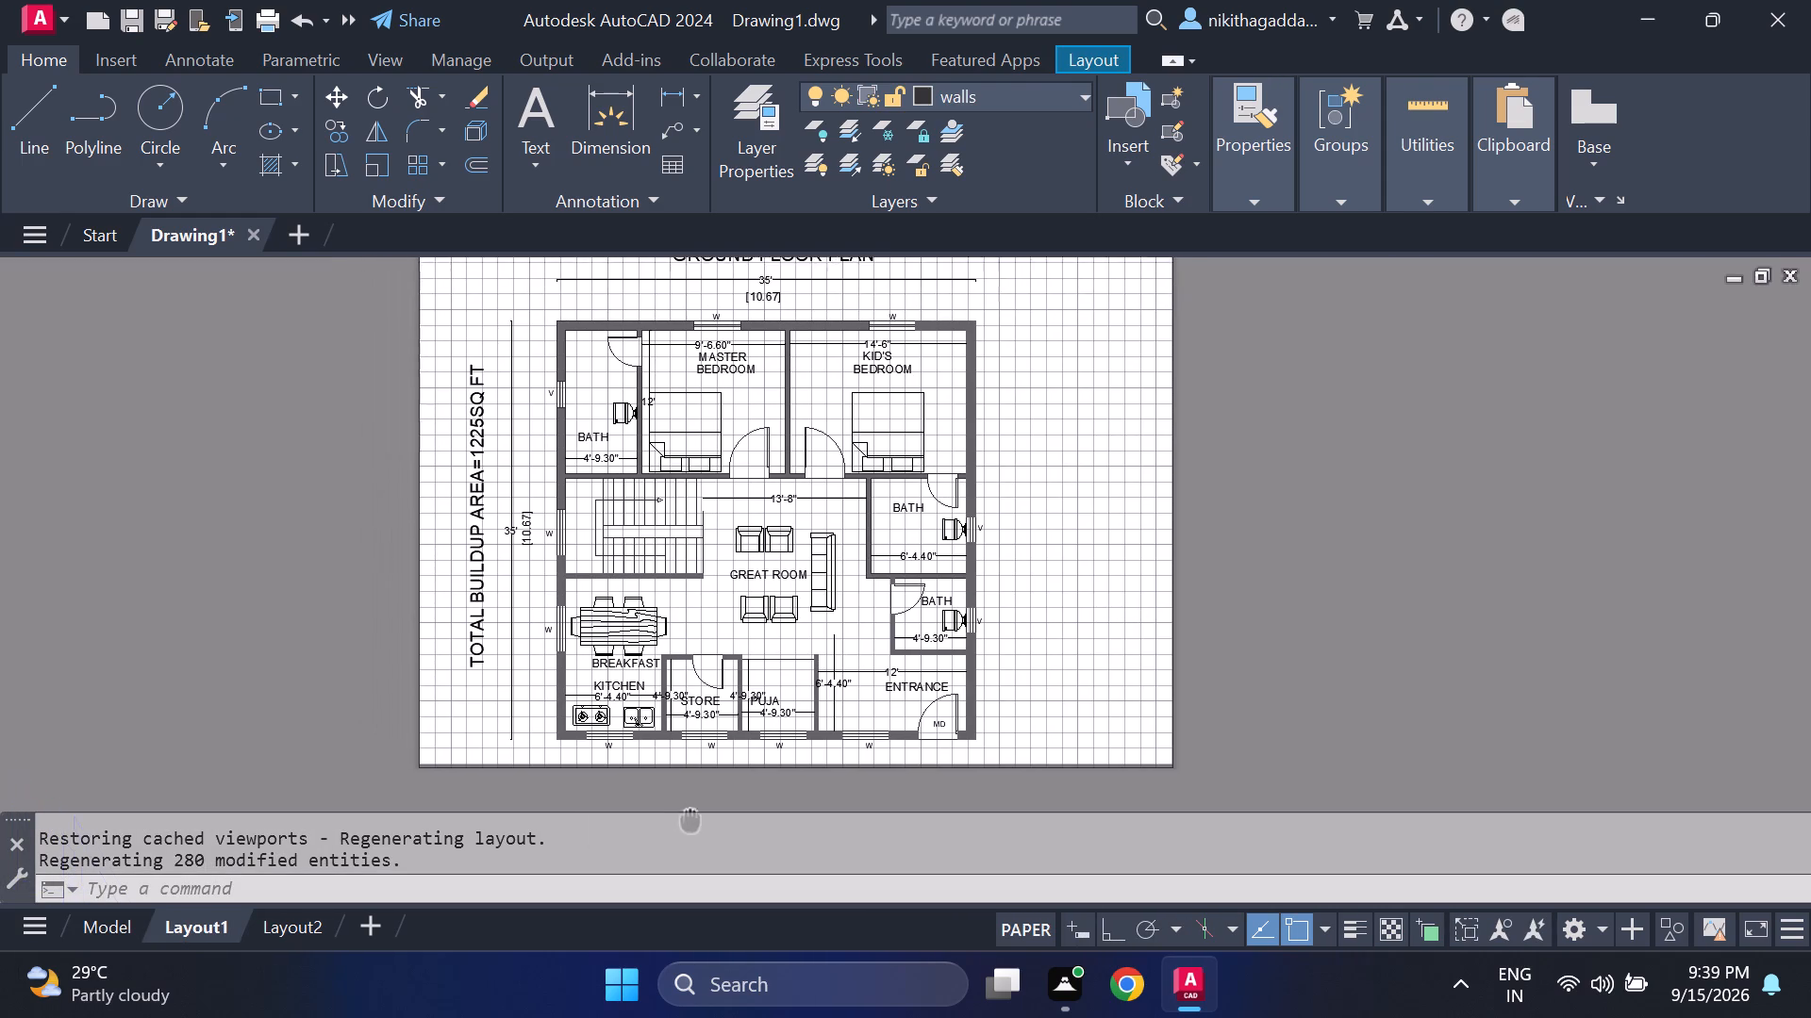
# Preview the Layout1 plot with DWG To PDF and examine how the plan and titles fit the A4 sheet, without plotting.
pyautogui.moveTo(696, 821); pyautogui.dragTo(722, 813, button='middle')
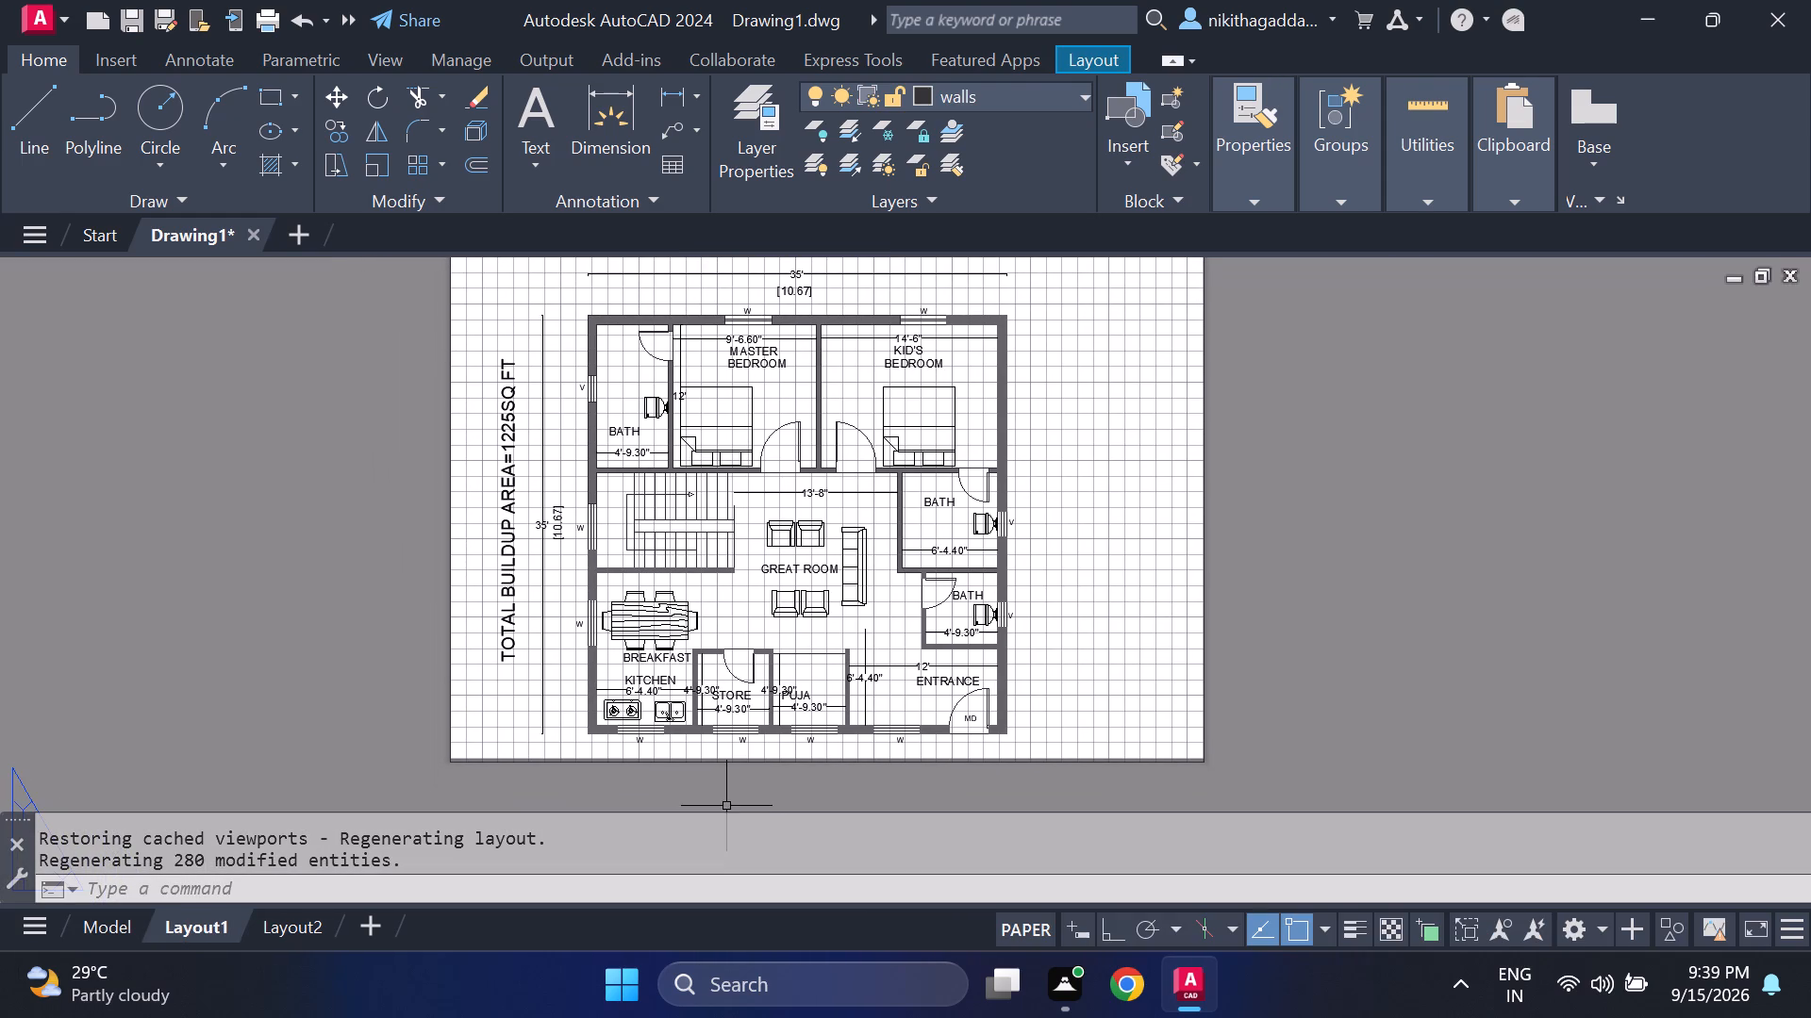
pyautogui.moveTo(726, 794); pyautogui.dragTo(746, 813, button='middle')
pyautogui.moveTo(746, 805); pyautogui.dragTo(764, 807, button='middle')
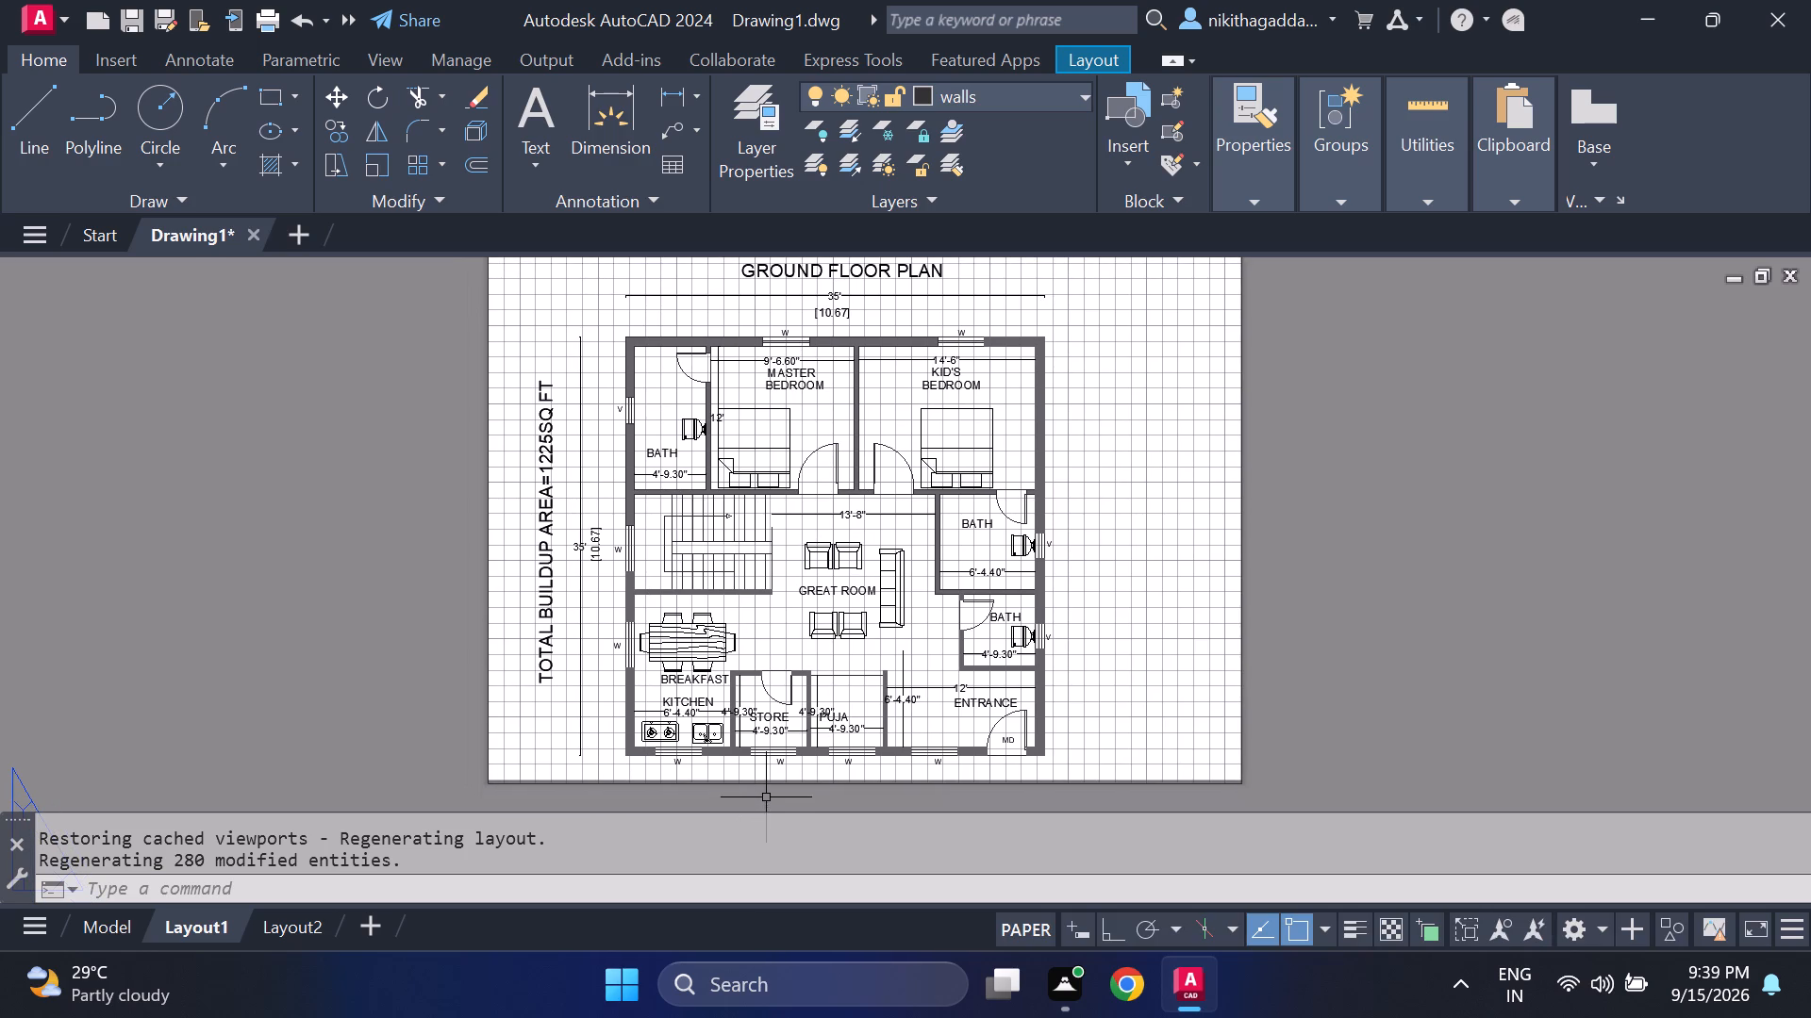
pyautogui.moveTo(767, 796); pyautogui.dragTo(774, 807, button='middle')
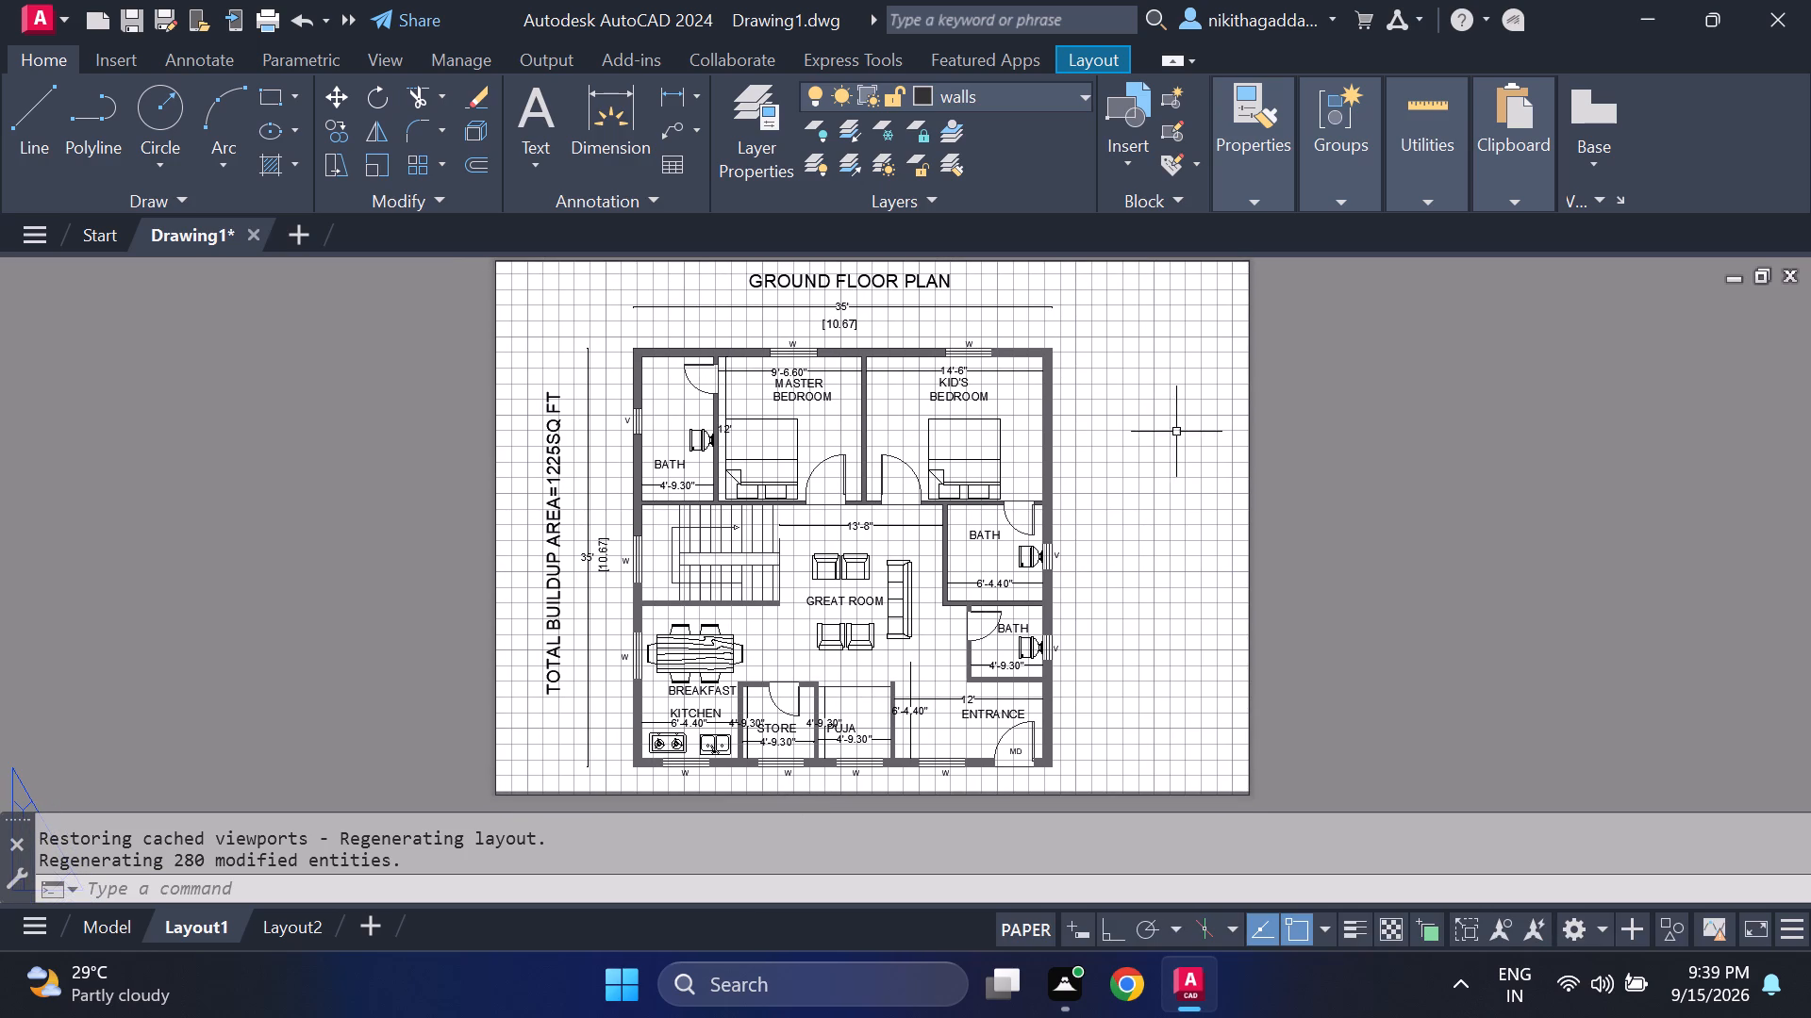
pyautogui.rightClick(202, 936)
pyautogui.click(320, 600)
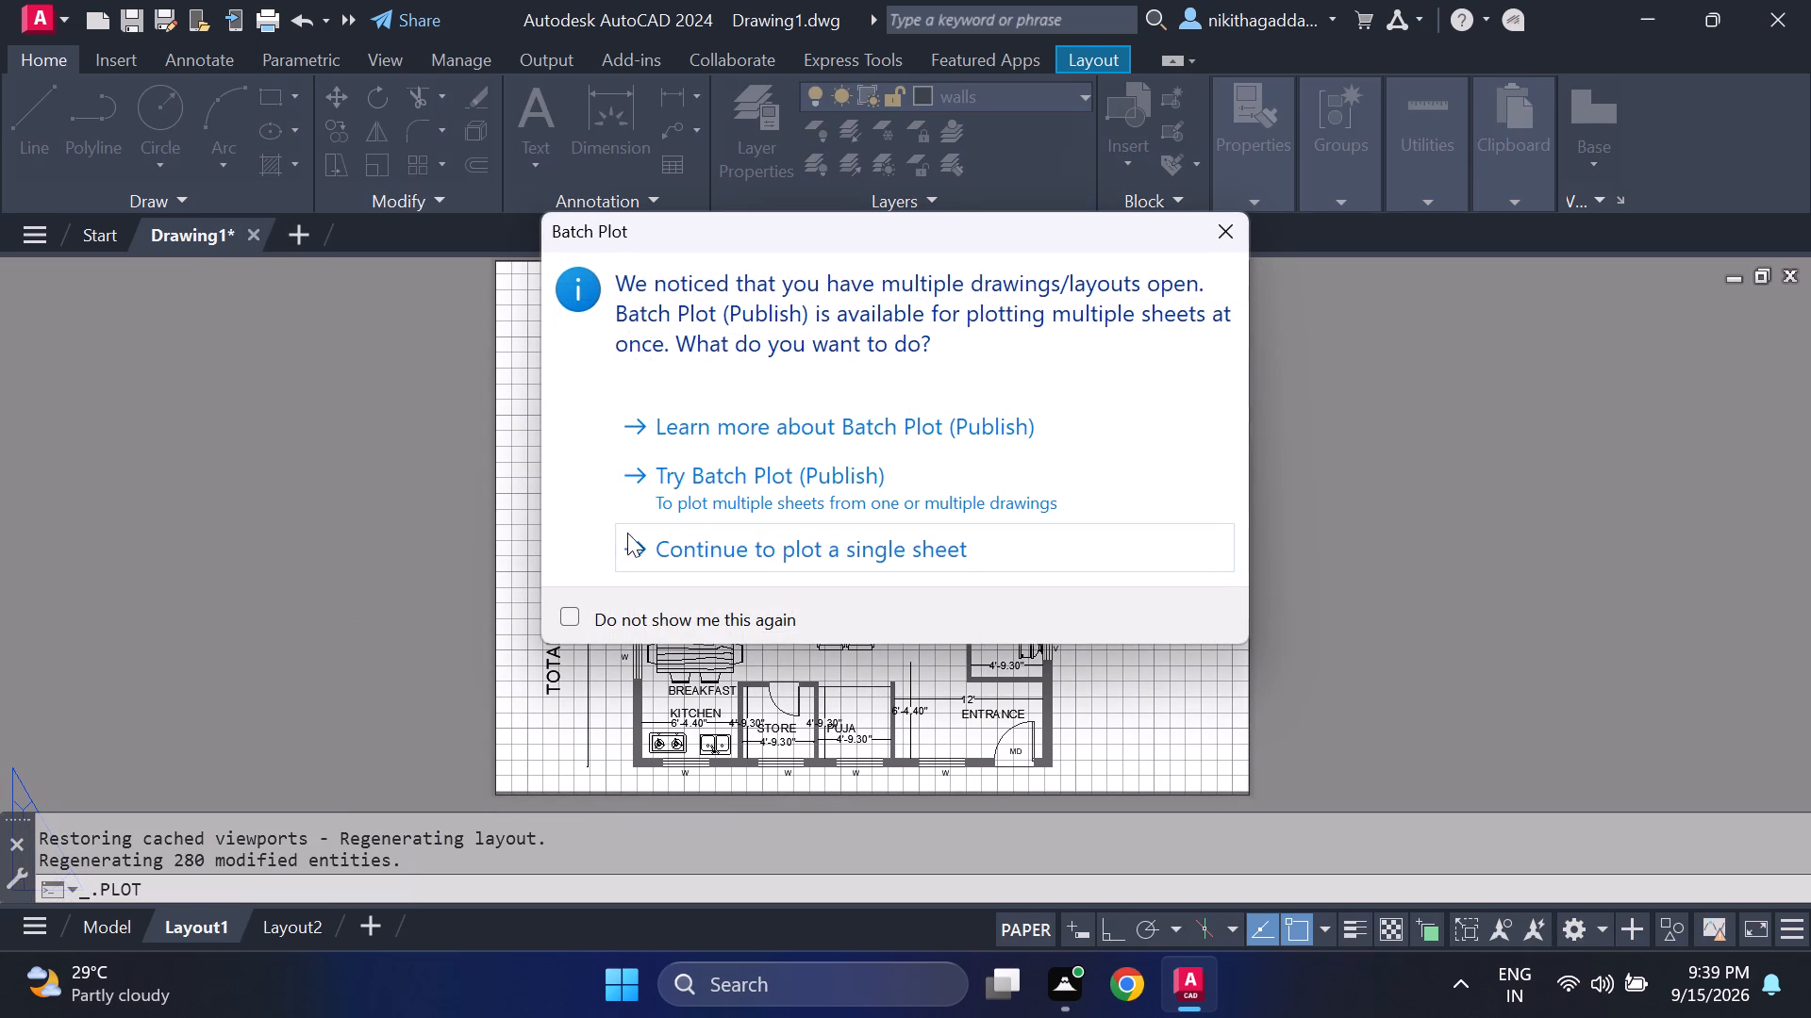
pyautogui.click(743, 542)
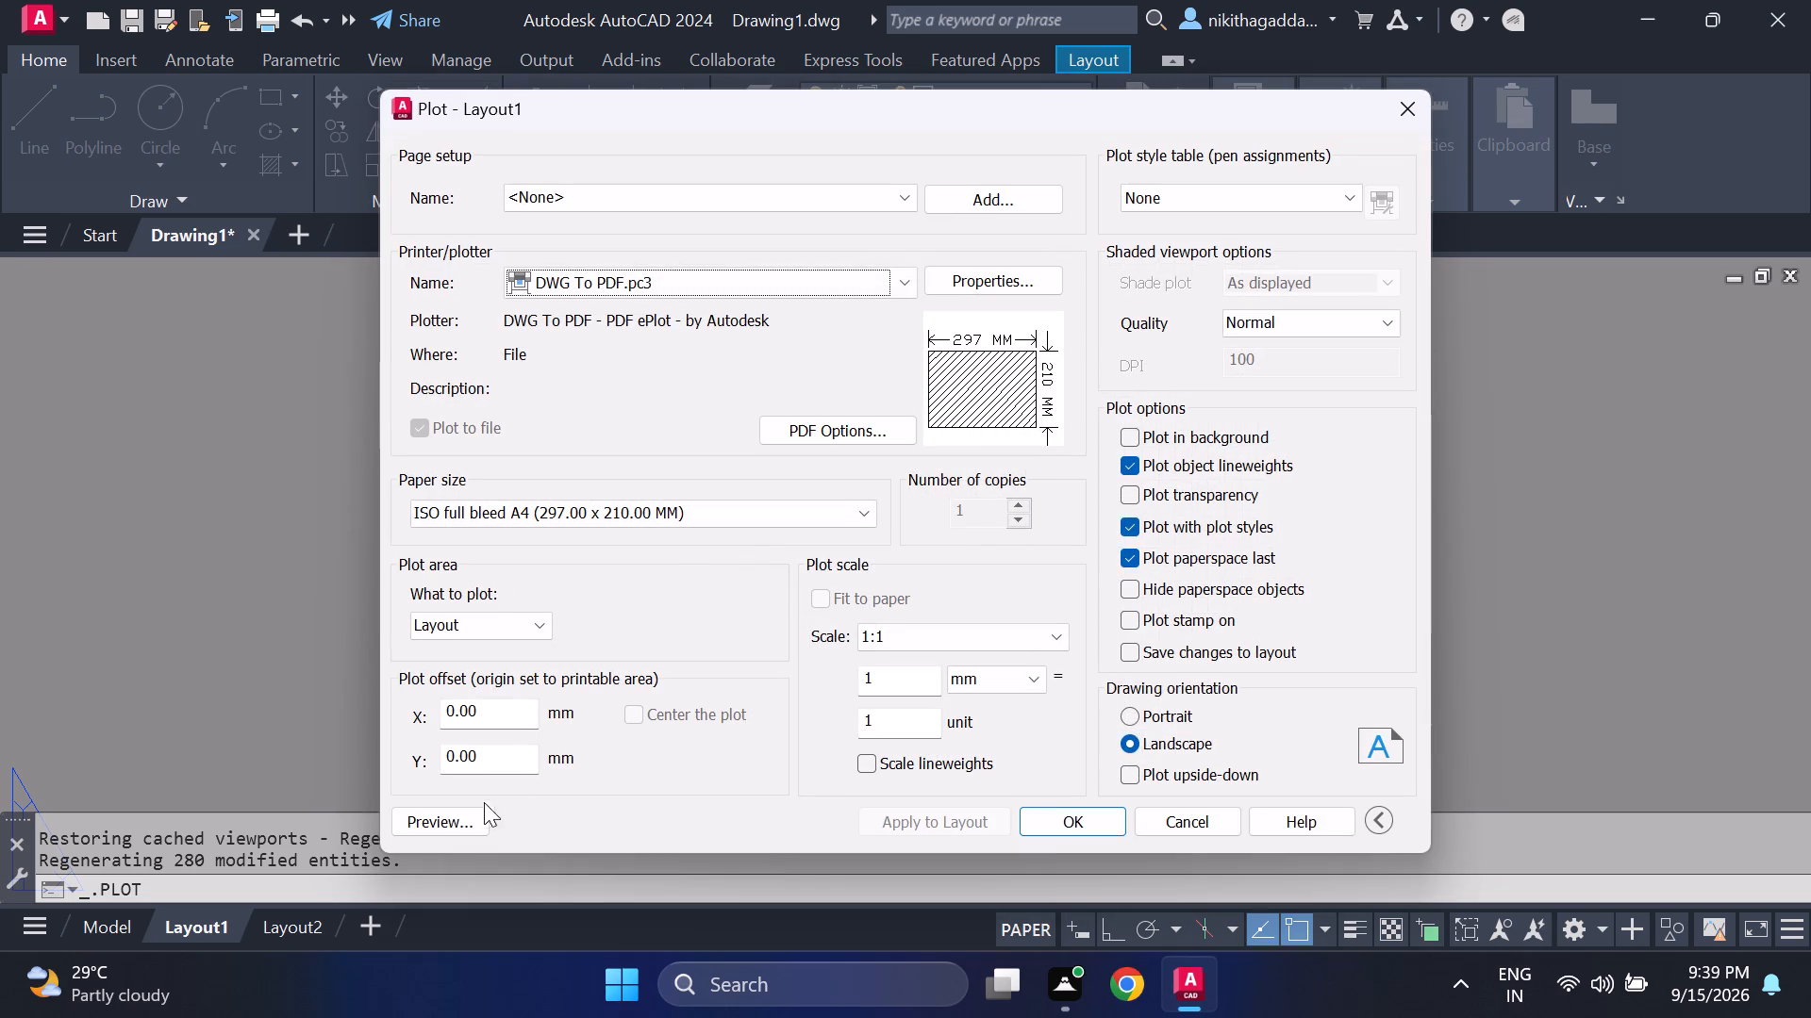
pyautogui.click(464, 815)
pyautogui.scroll(1, 569, 755)
pyautogui.scroll(-2, 572, 761)
pyautogui.scroll(1, 546, 788)
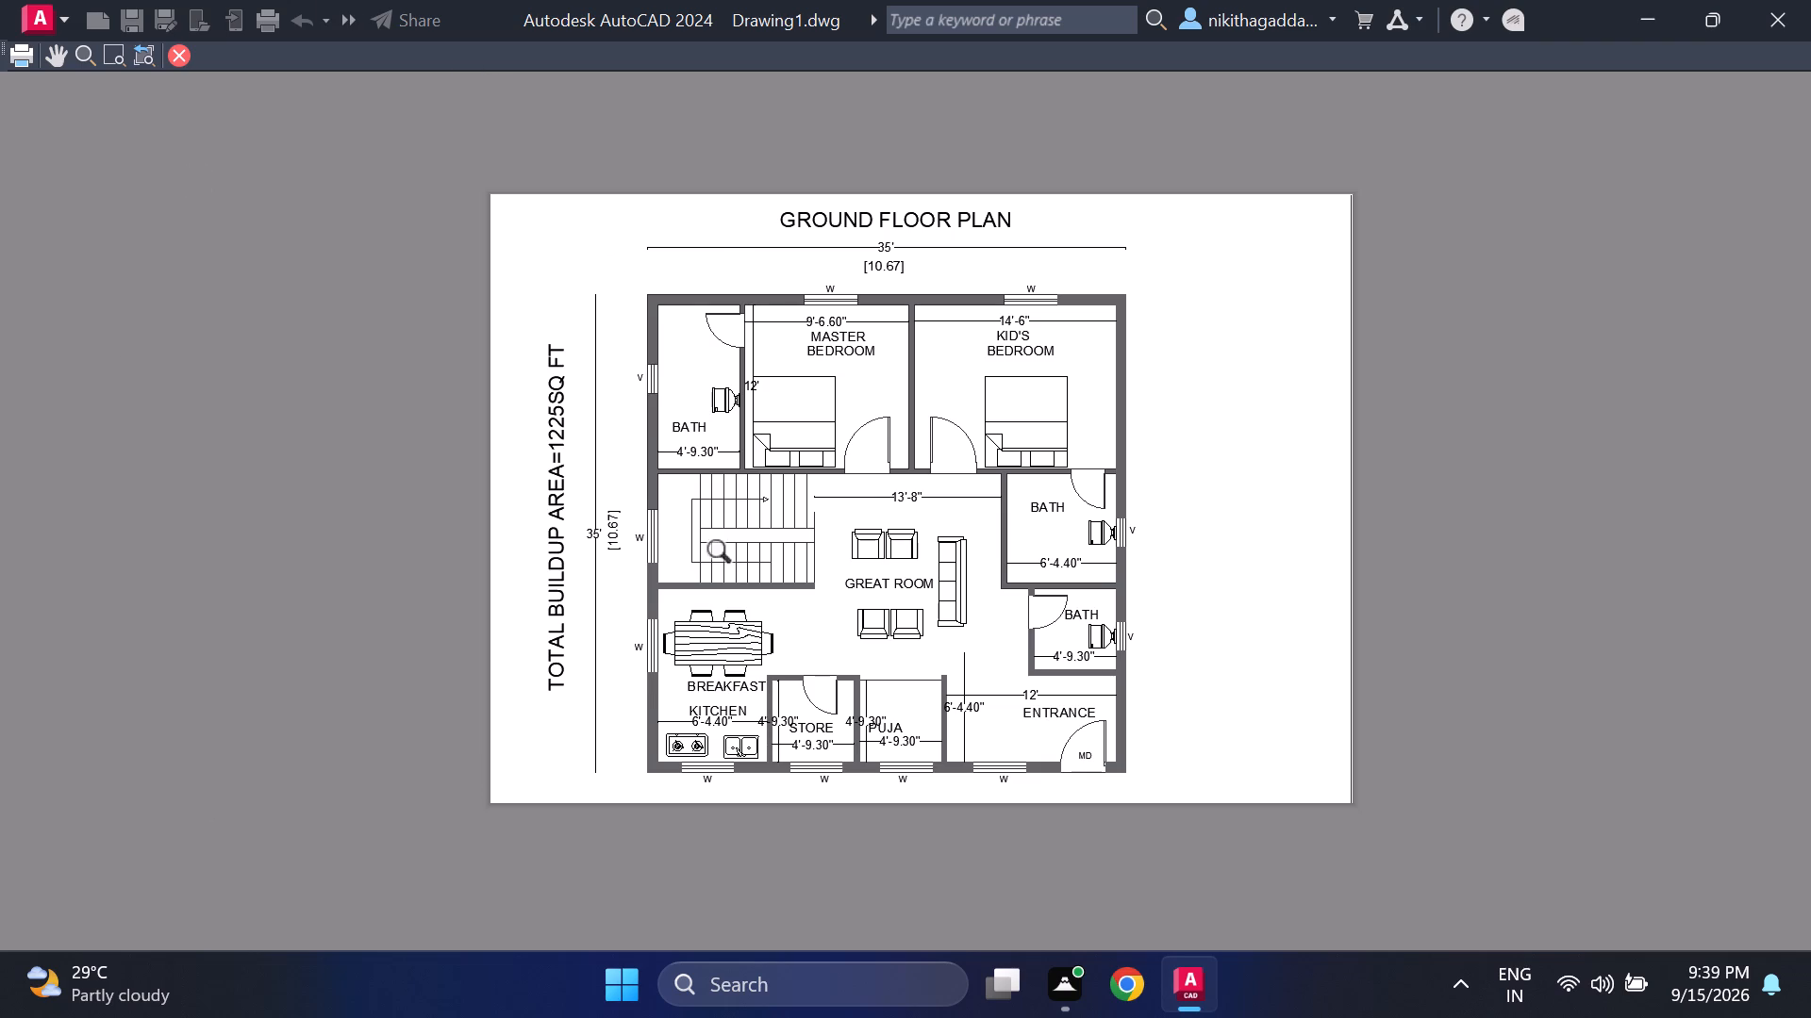
pyautogui.scroll(1, 776, 676)
pyautogui.scroll(-1, 779, 674)
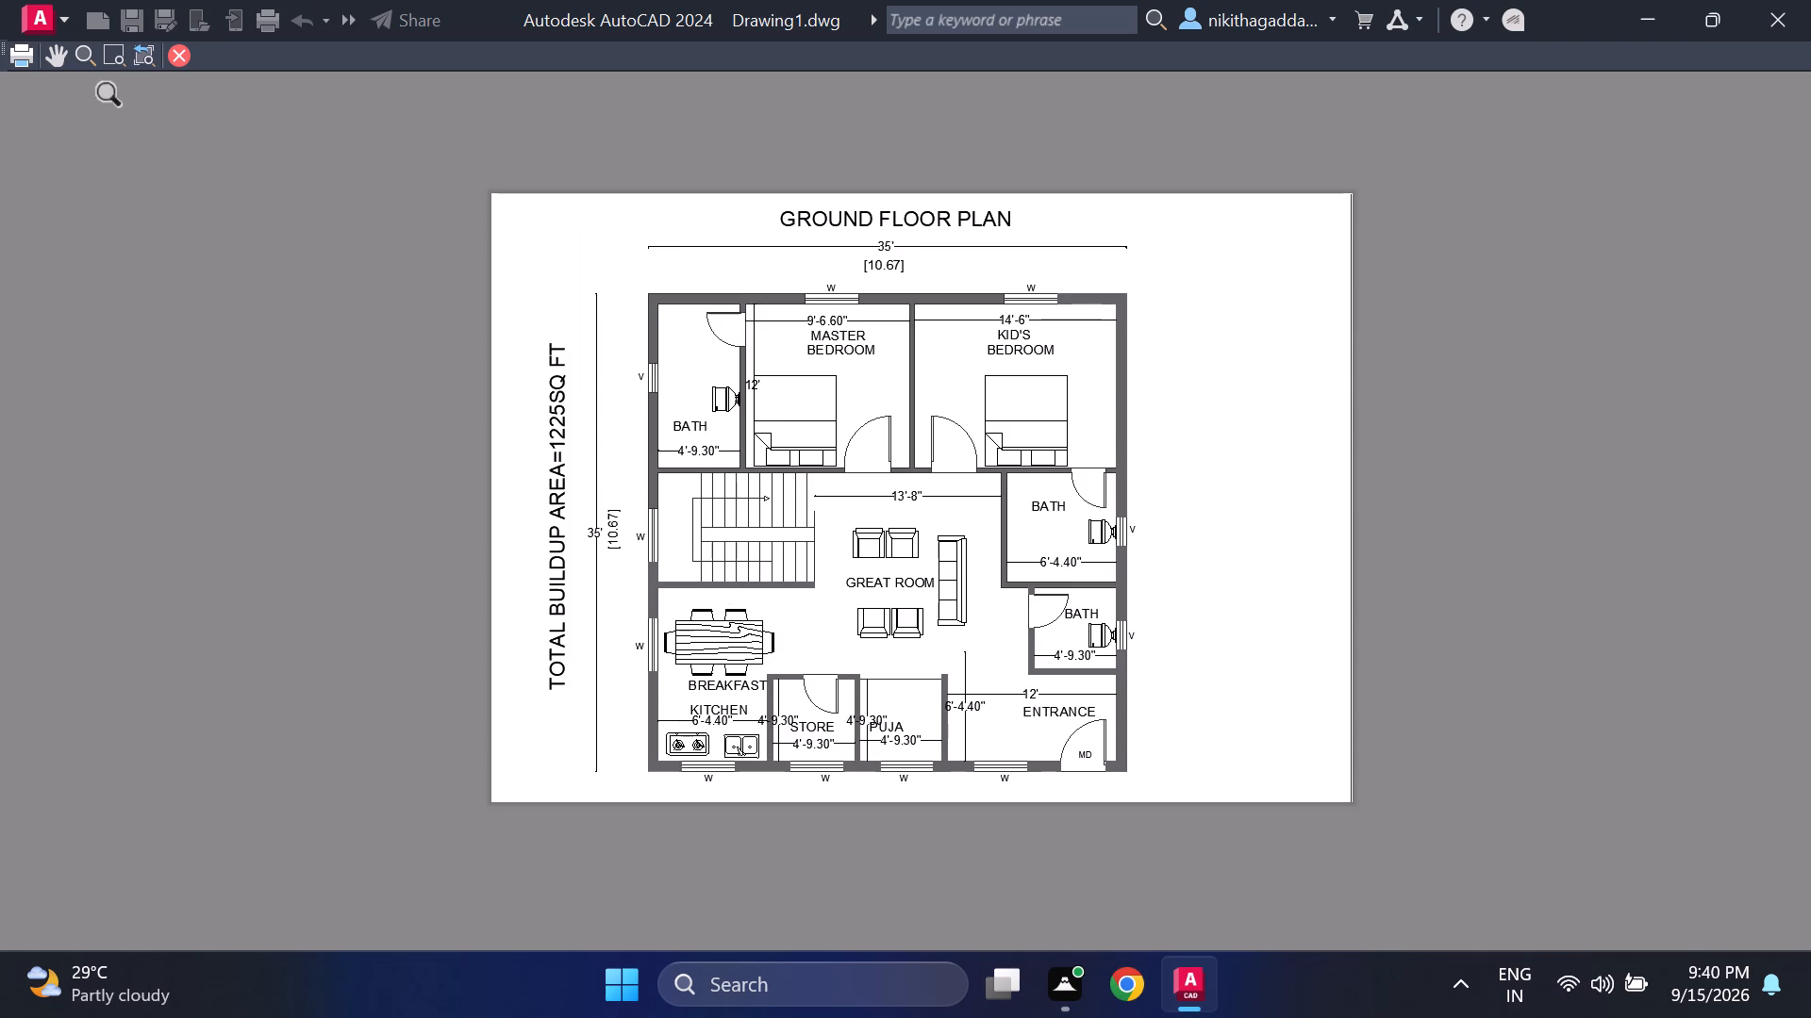
pyautogui.click(183, 56)
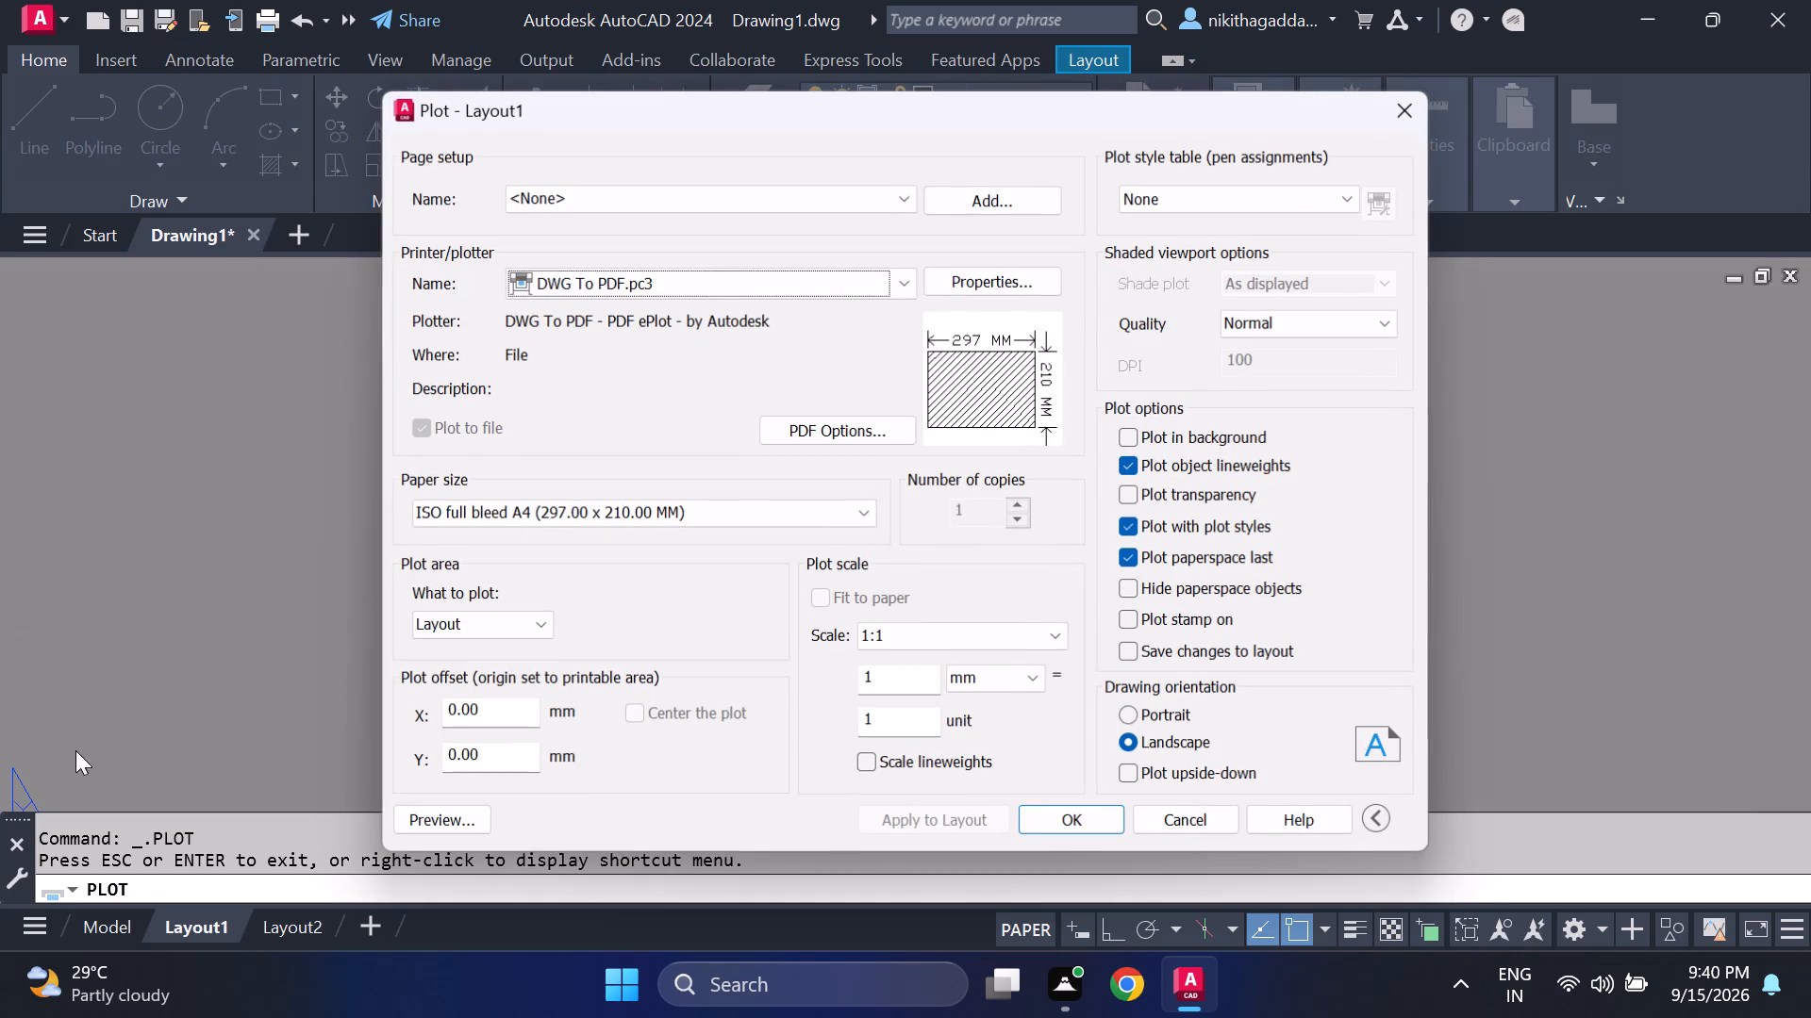
pyautogui.click(1411, 90)
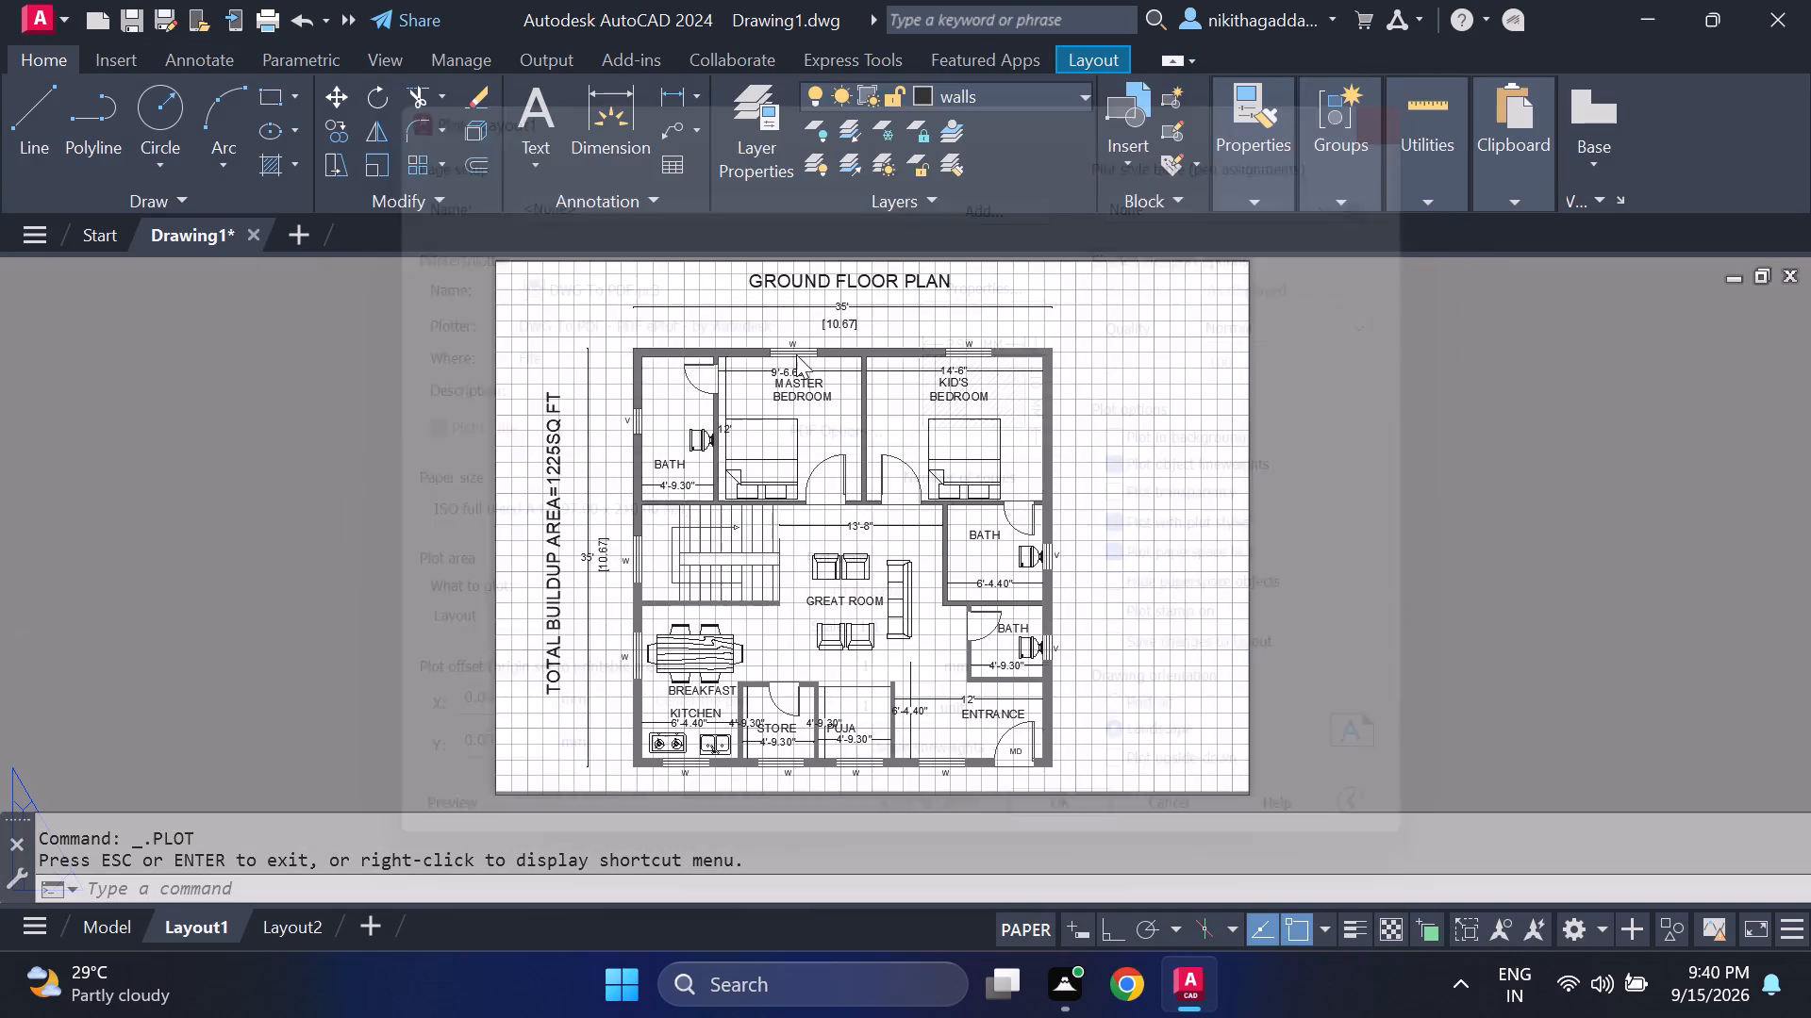
# In model space, move the GROUND FLOOR PLAN and TOTAL BUILDUP AREA texts together well clear of the plan's left side.
pyautogui.click(109, 928)
pyautogui.scroll(1, 1001, 361)
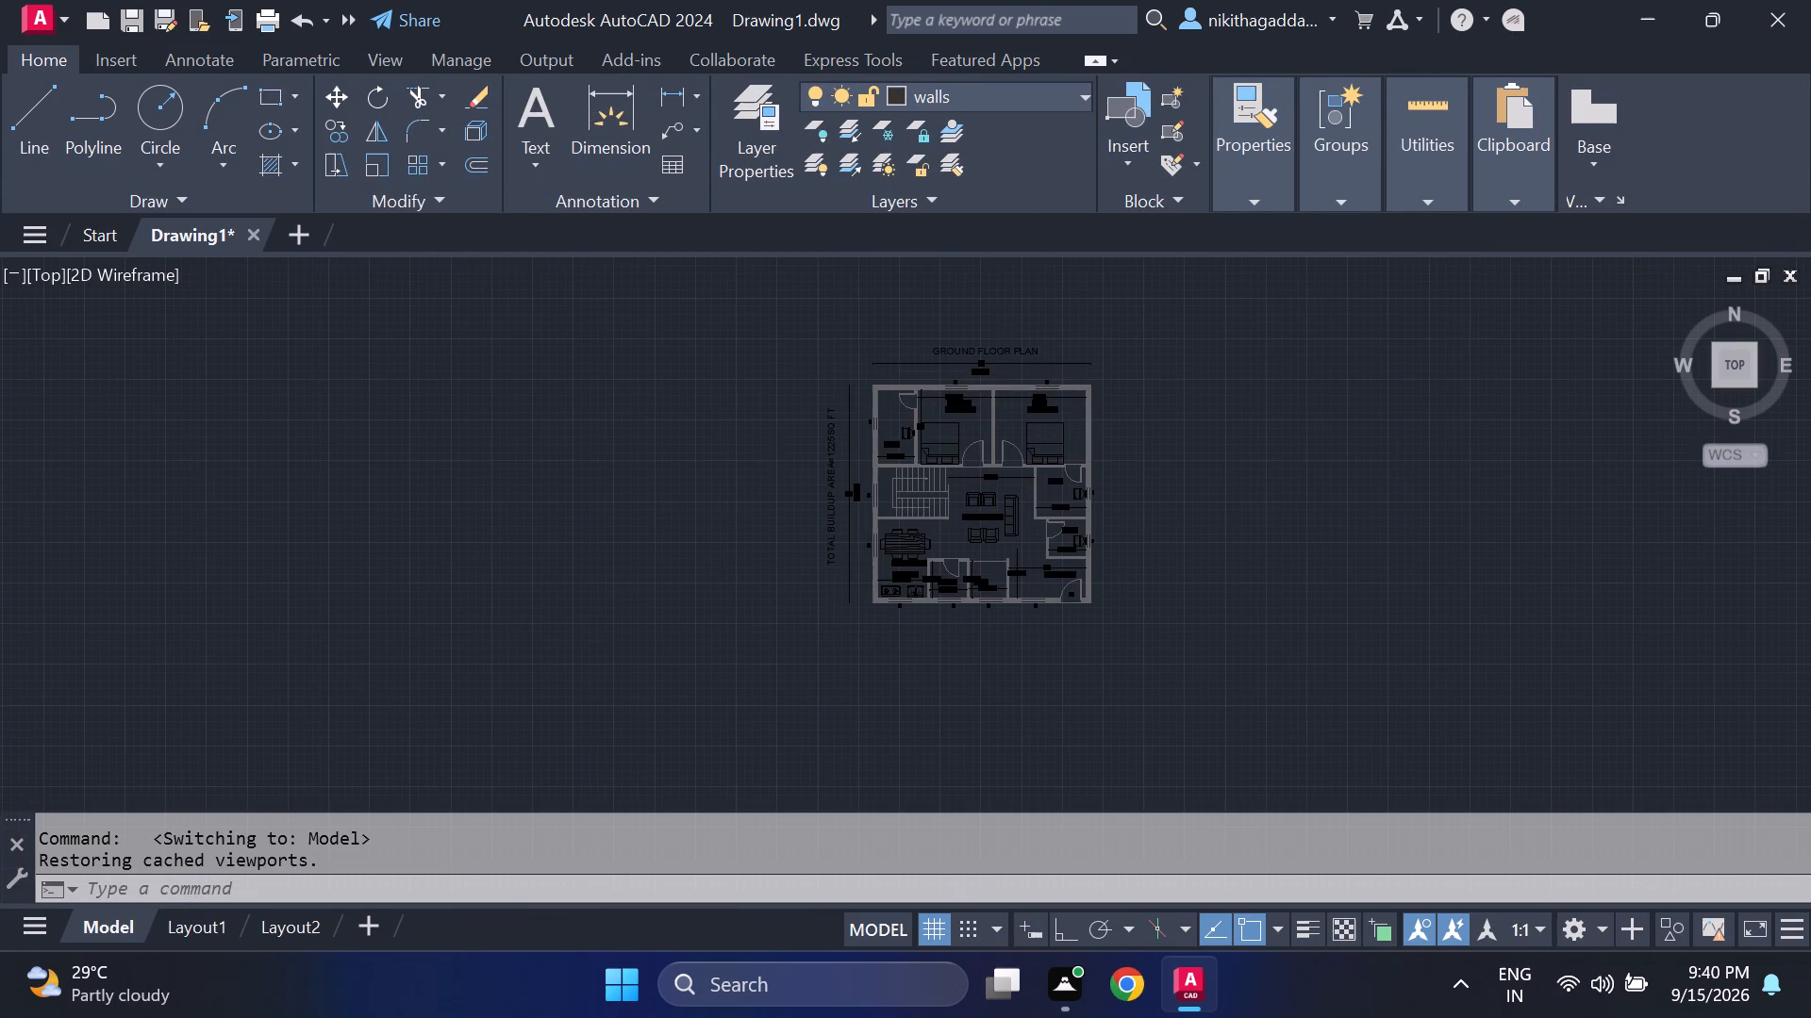
pyautogui.click(1047, 307)
pyautogui.click(973, 349)
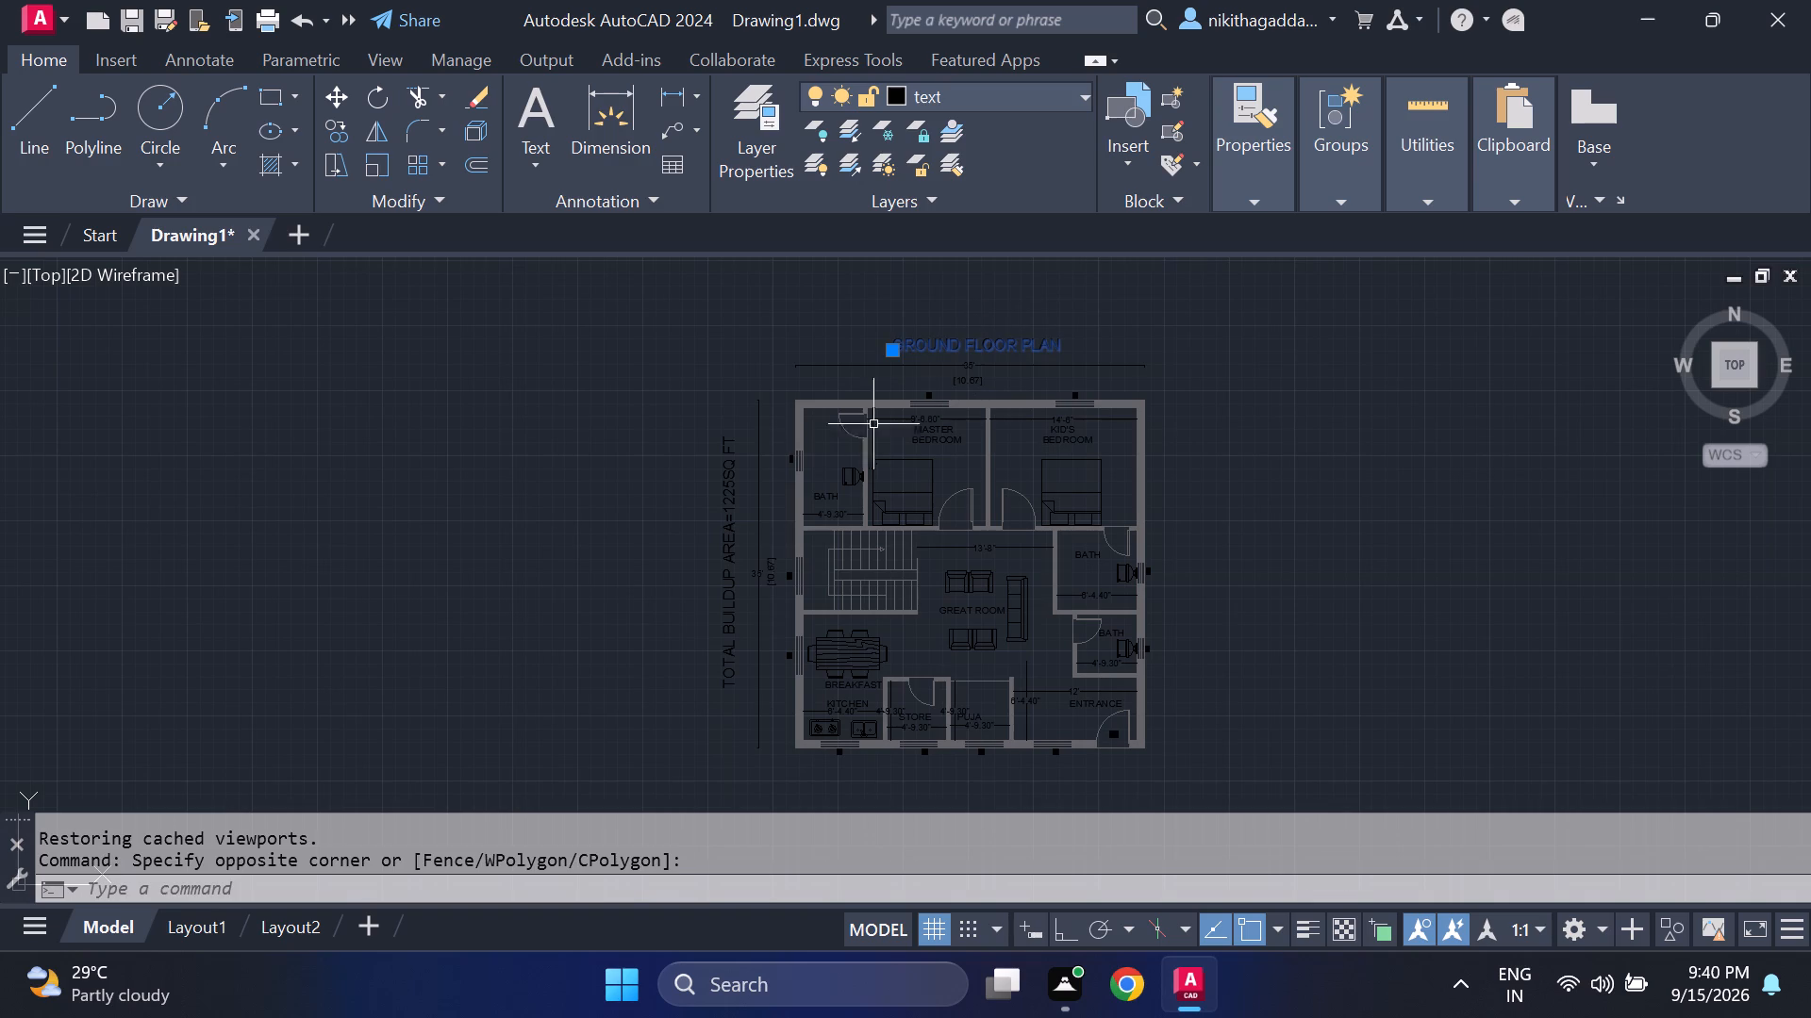
pyautogui.click(742, 503)
pyautogui.click(649, 556)
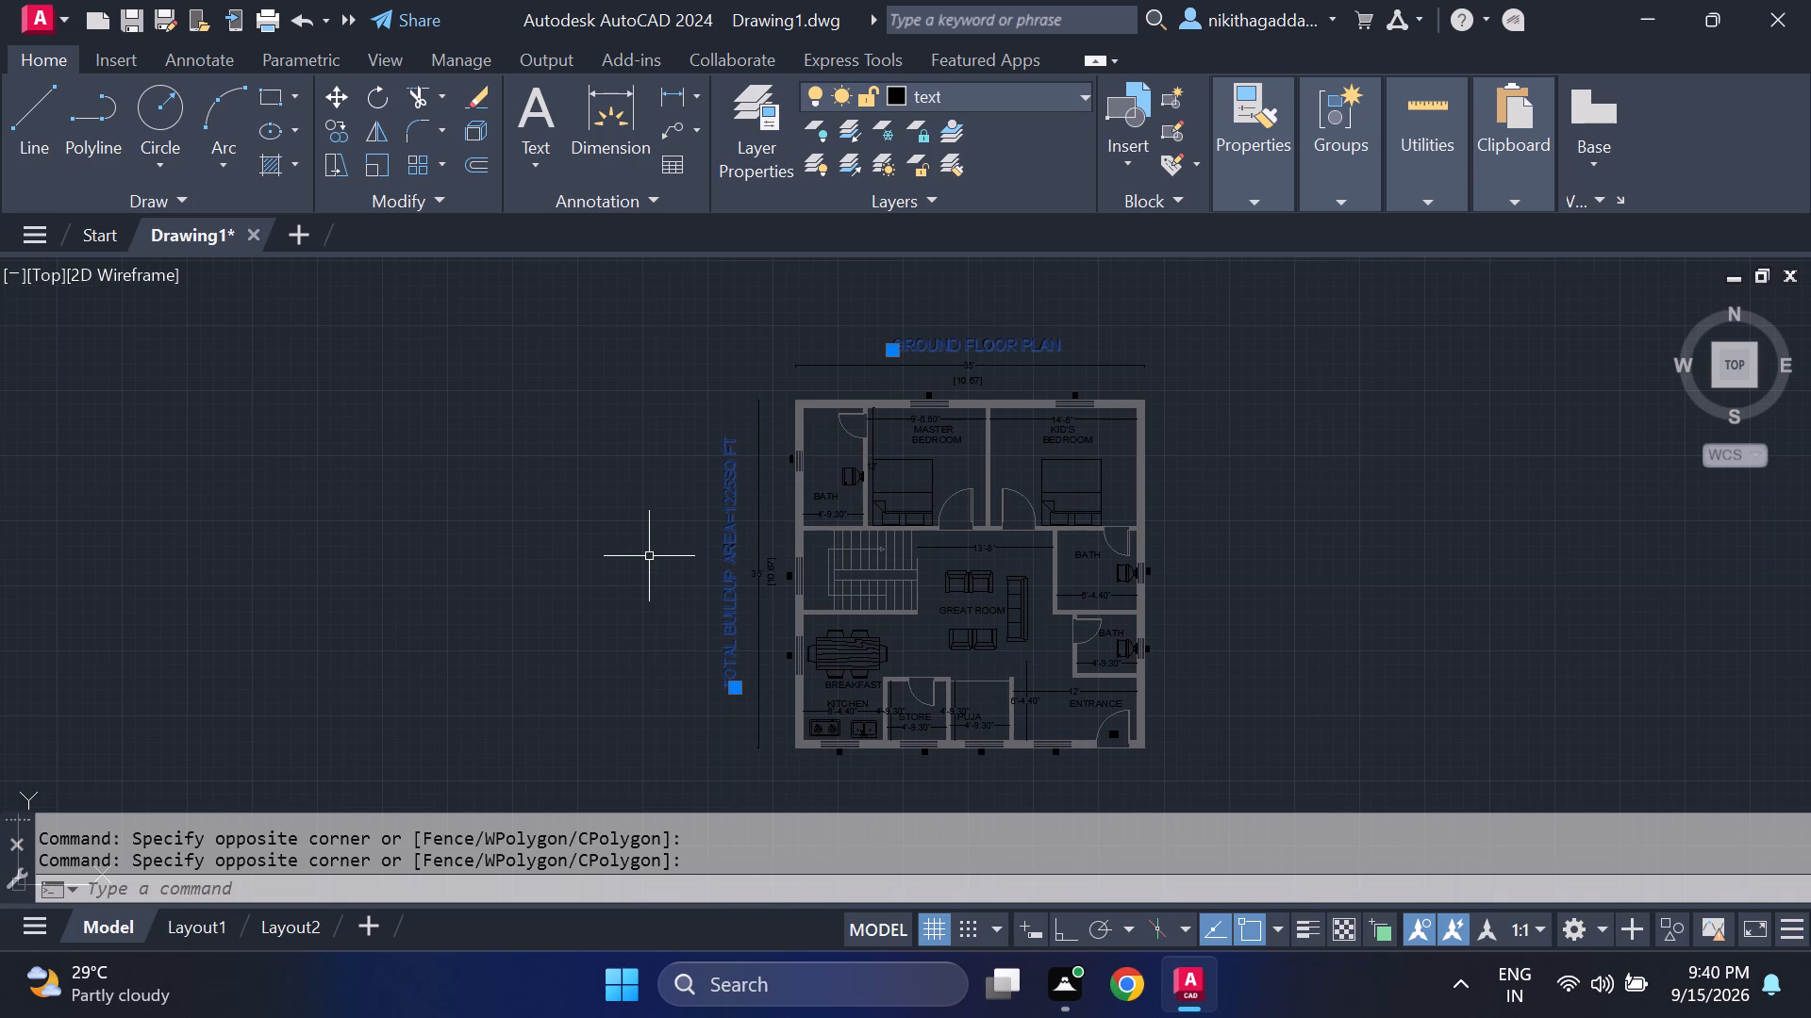
pyautogui.press('m')
pyautogui.press('Return')
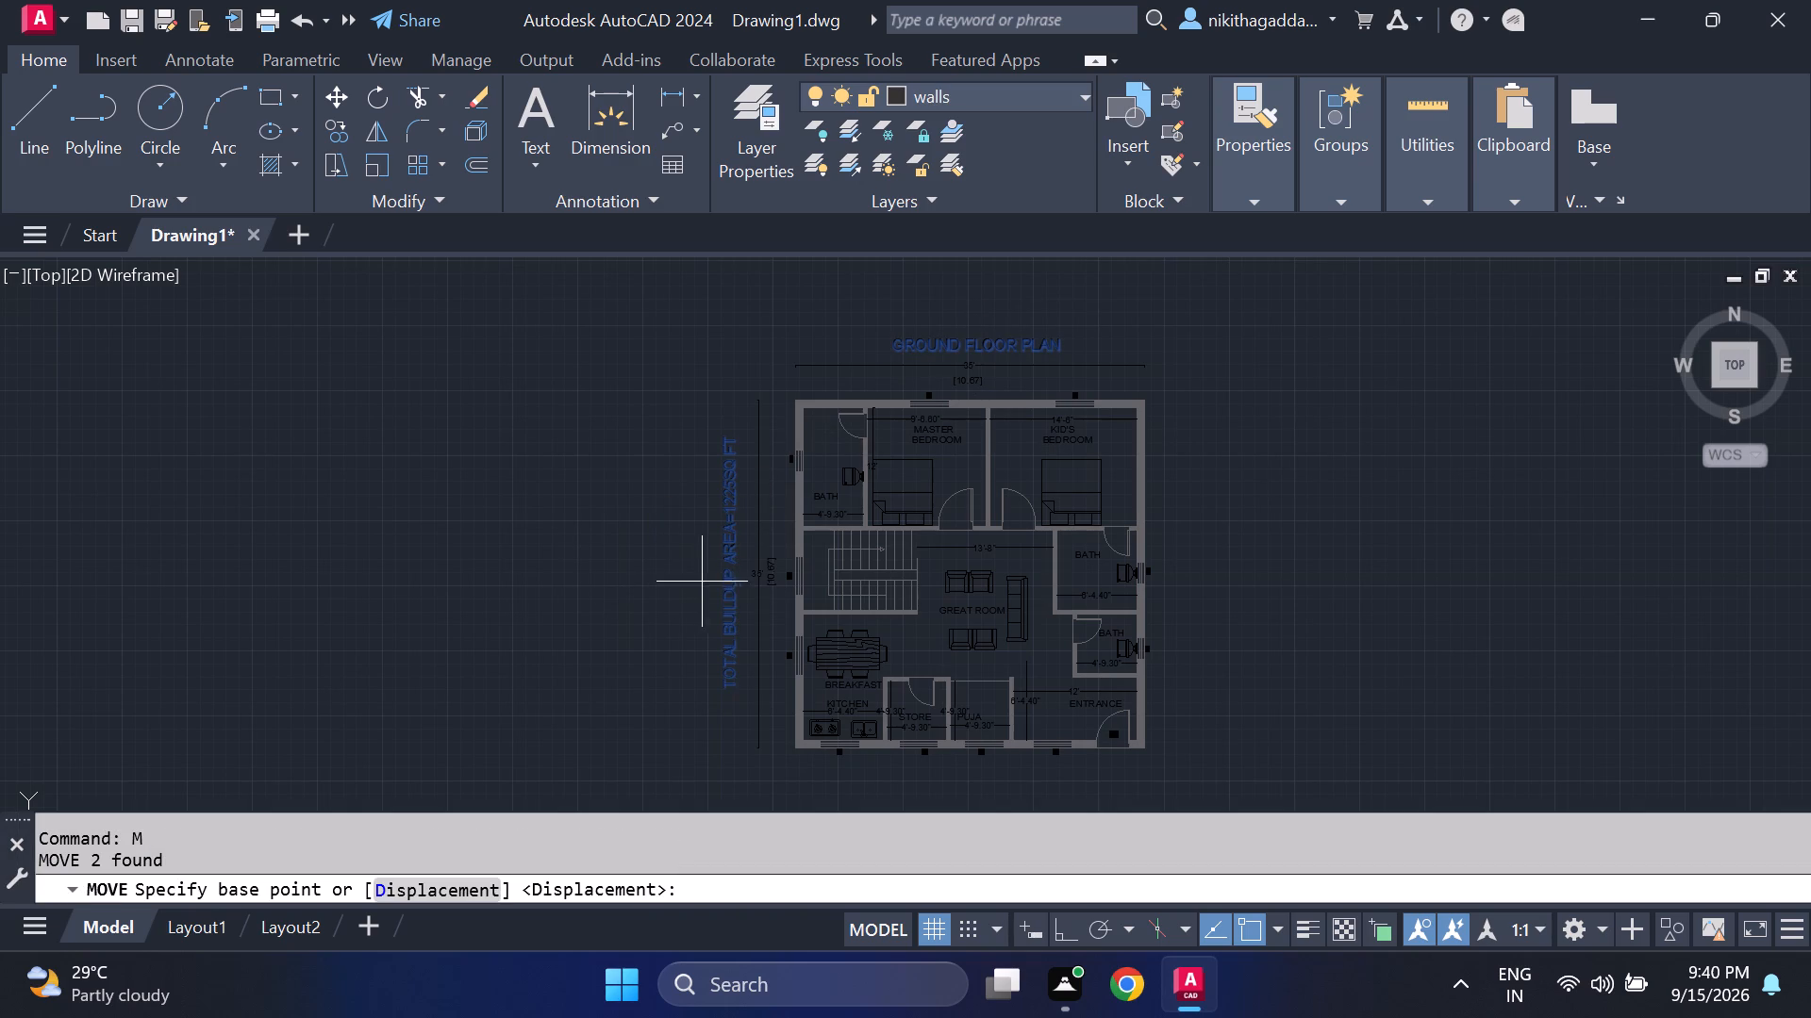
pyautogui.click(714, 591)
pyautogui.click(241, 603)
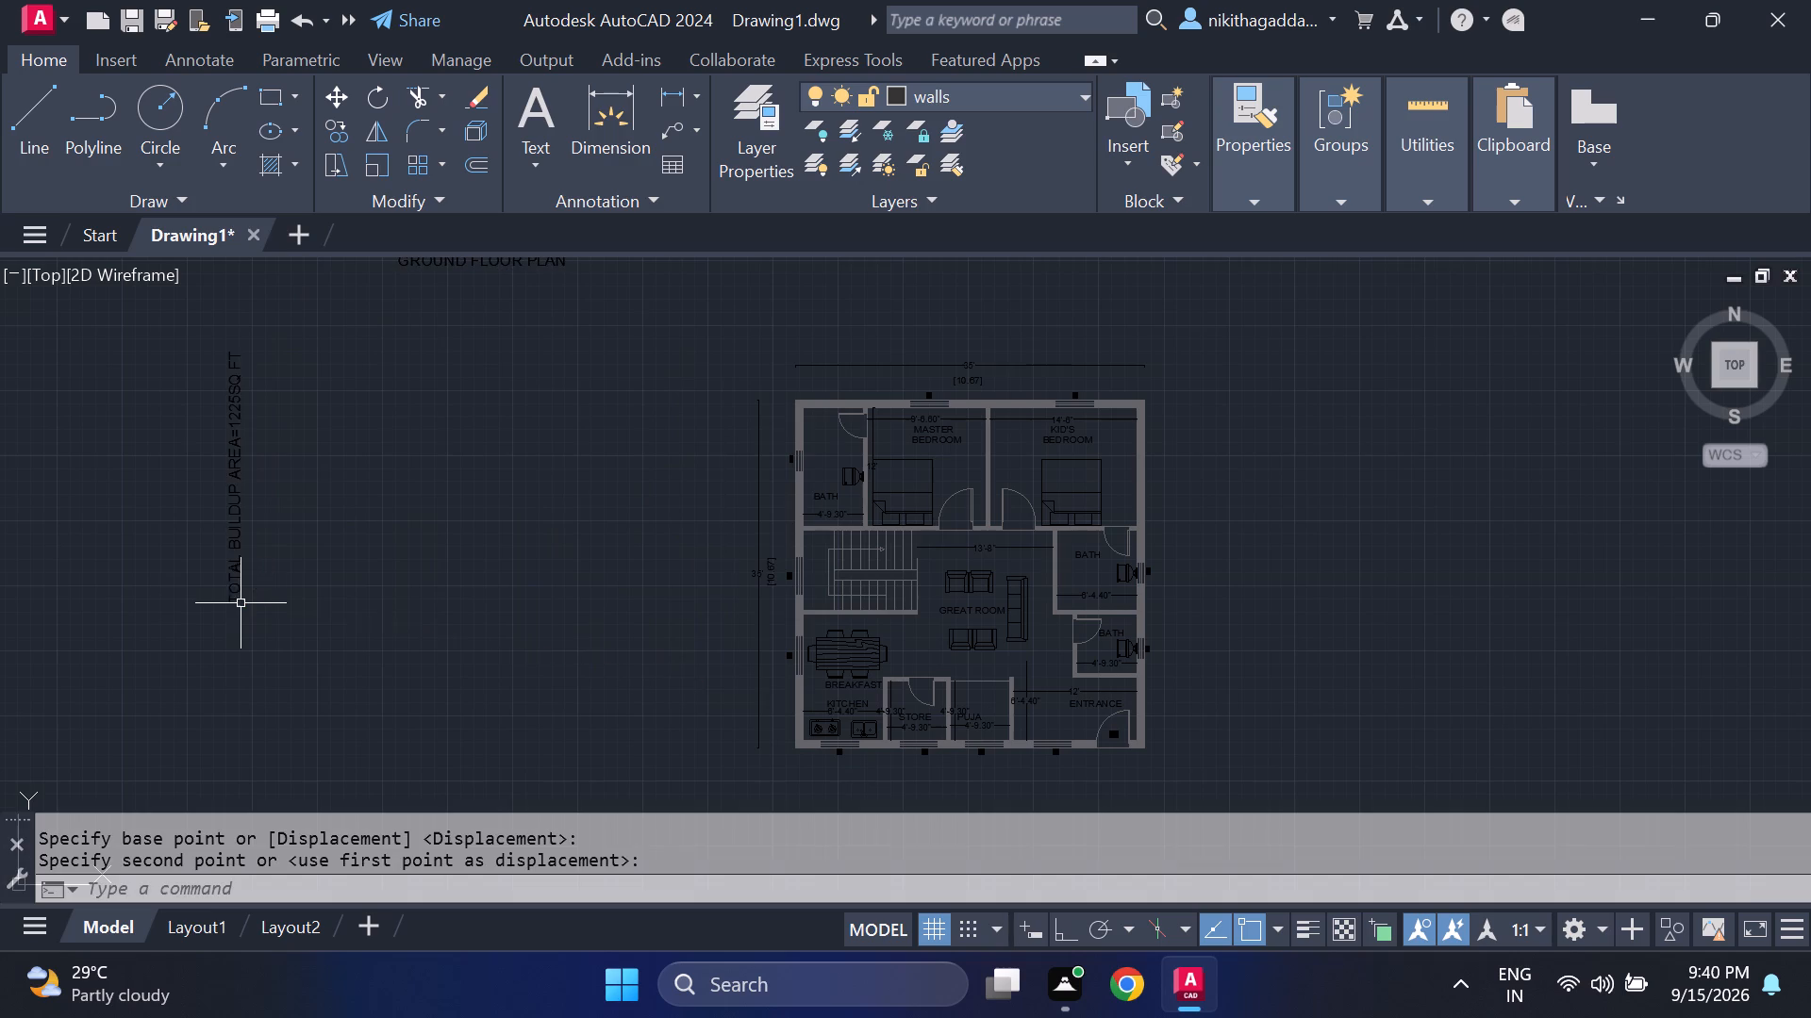
# On the text layer, draw a closed rectangular boundary of orthogonal lines around the plan and its overall dimensions.
pyautogui.press('l')
pyautogui.press('Return')
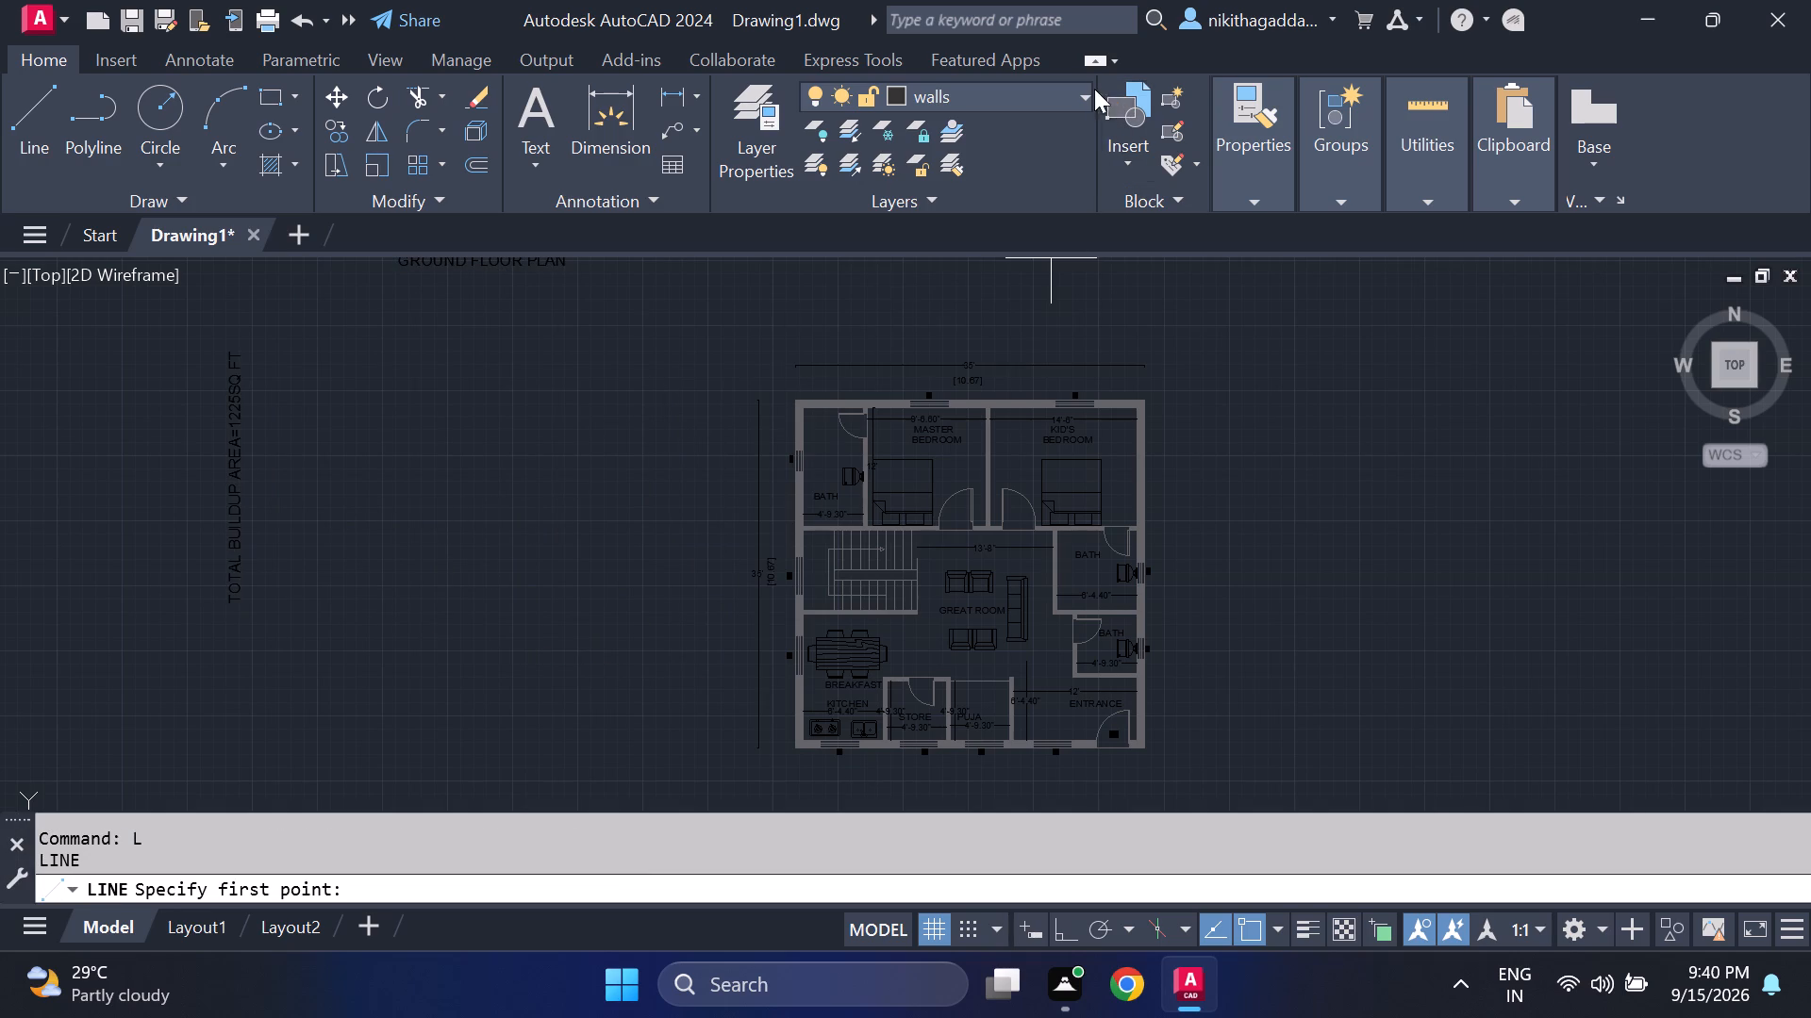
pyautogui.click(1063, 90)
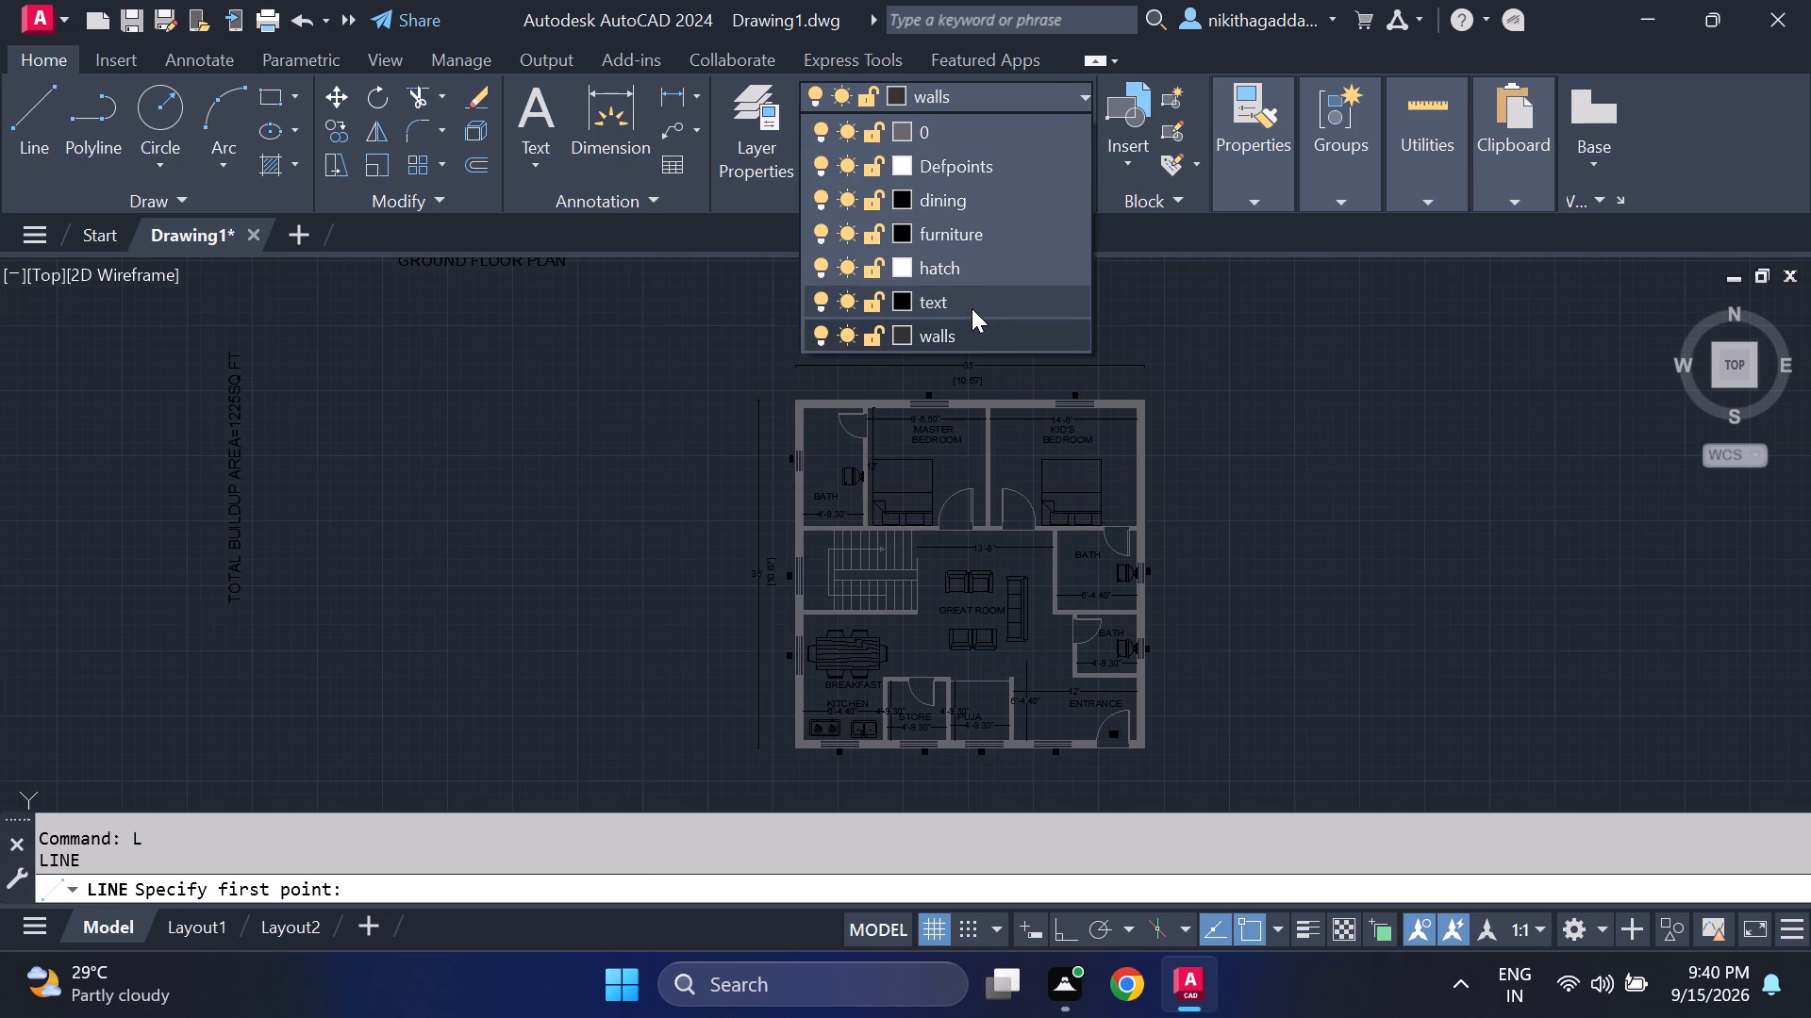
pyautogui.click(972, 306)
pyautogui.moveTo(616, 617); pyautogui.dragTo(615, 582, button='middle')
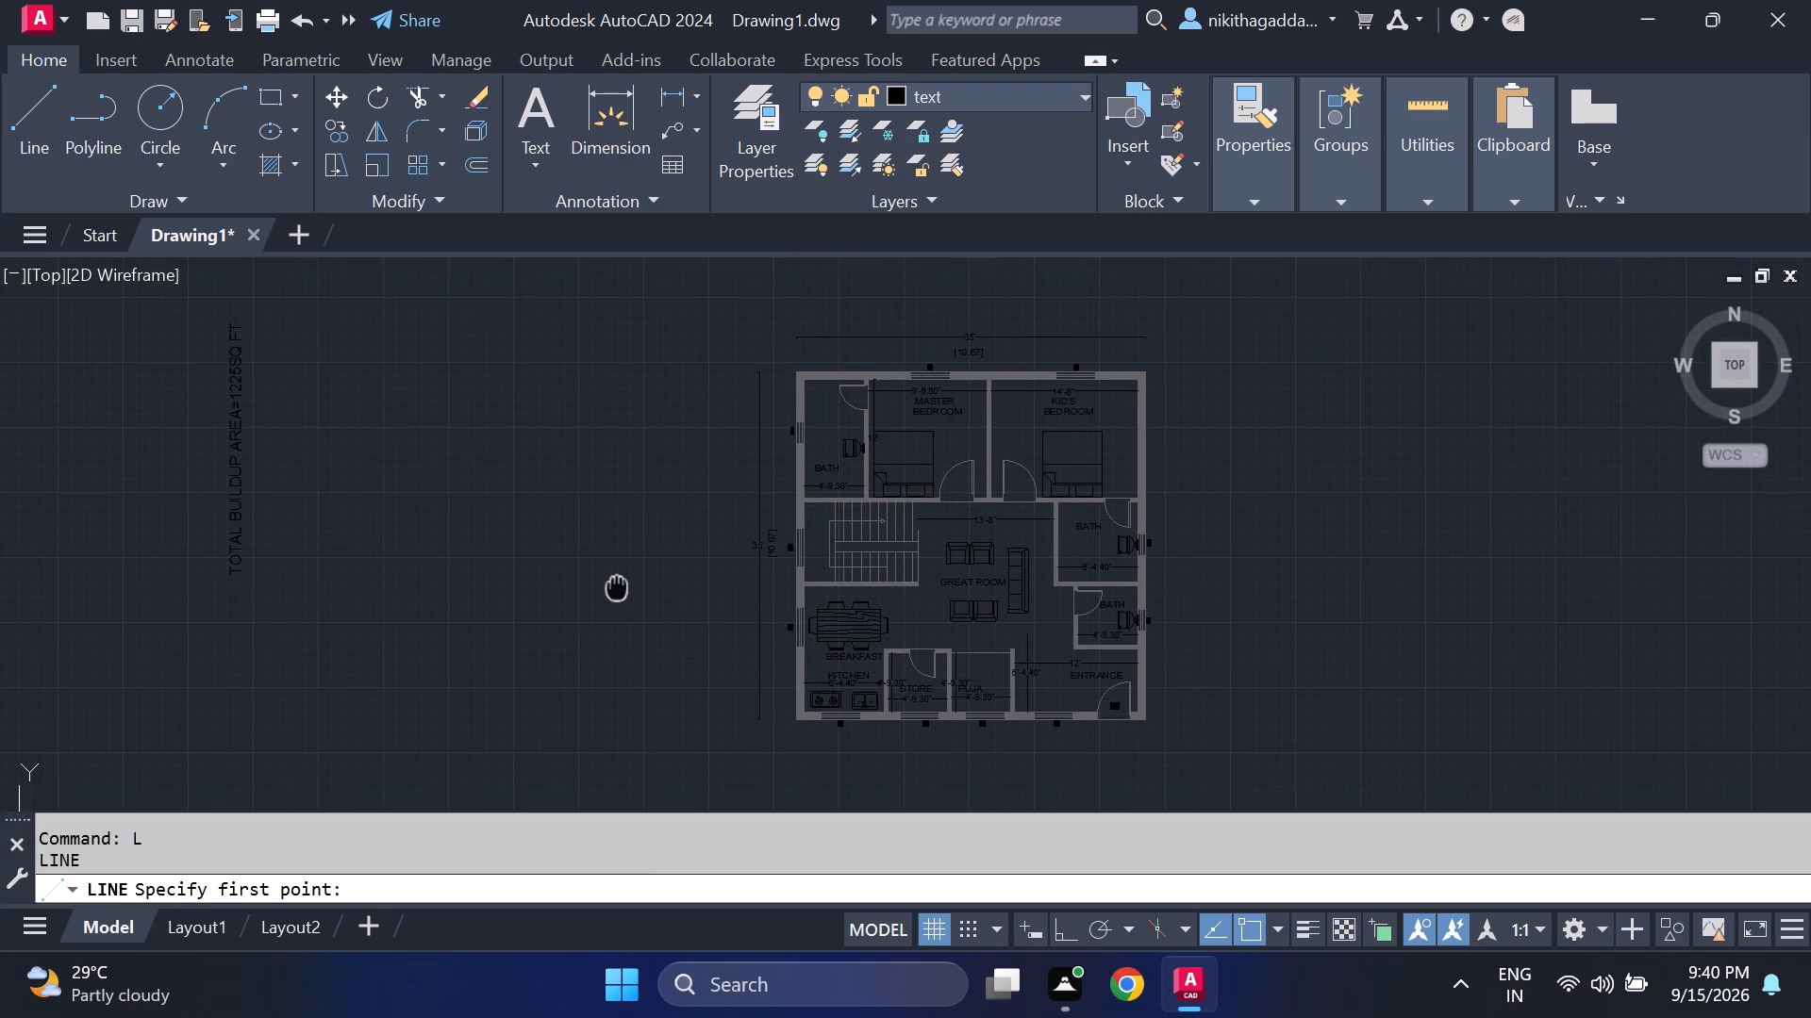
pyautogui.moveTo(615, 582); pyautogui.dragTo(613, 570, button='middle')
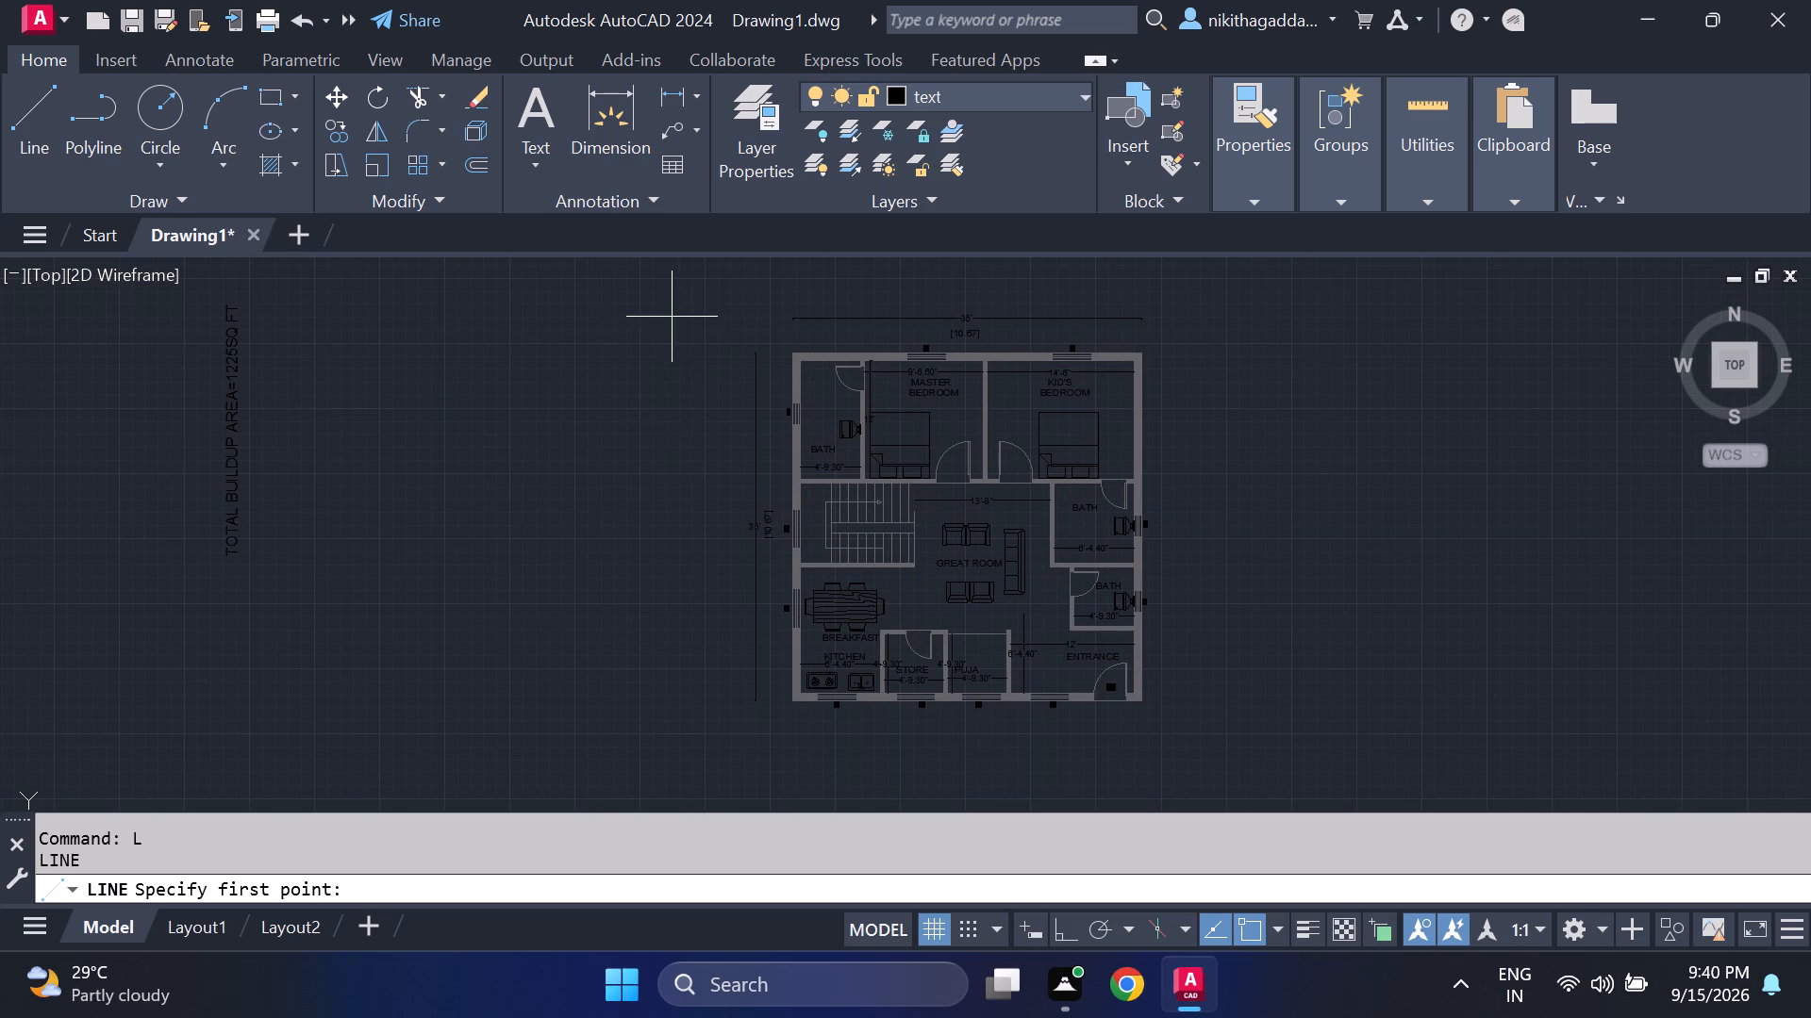
pyautogui.click(671, 294)
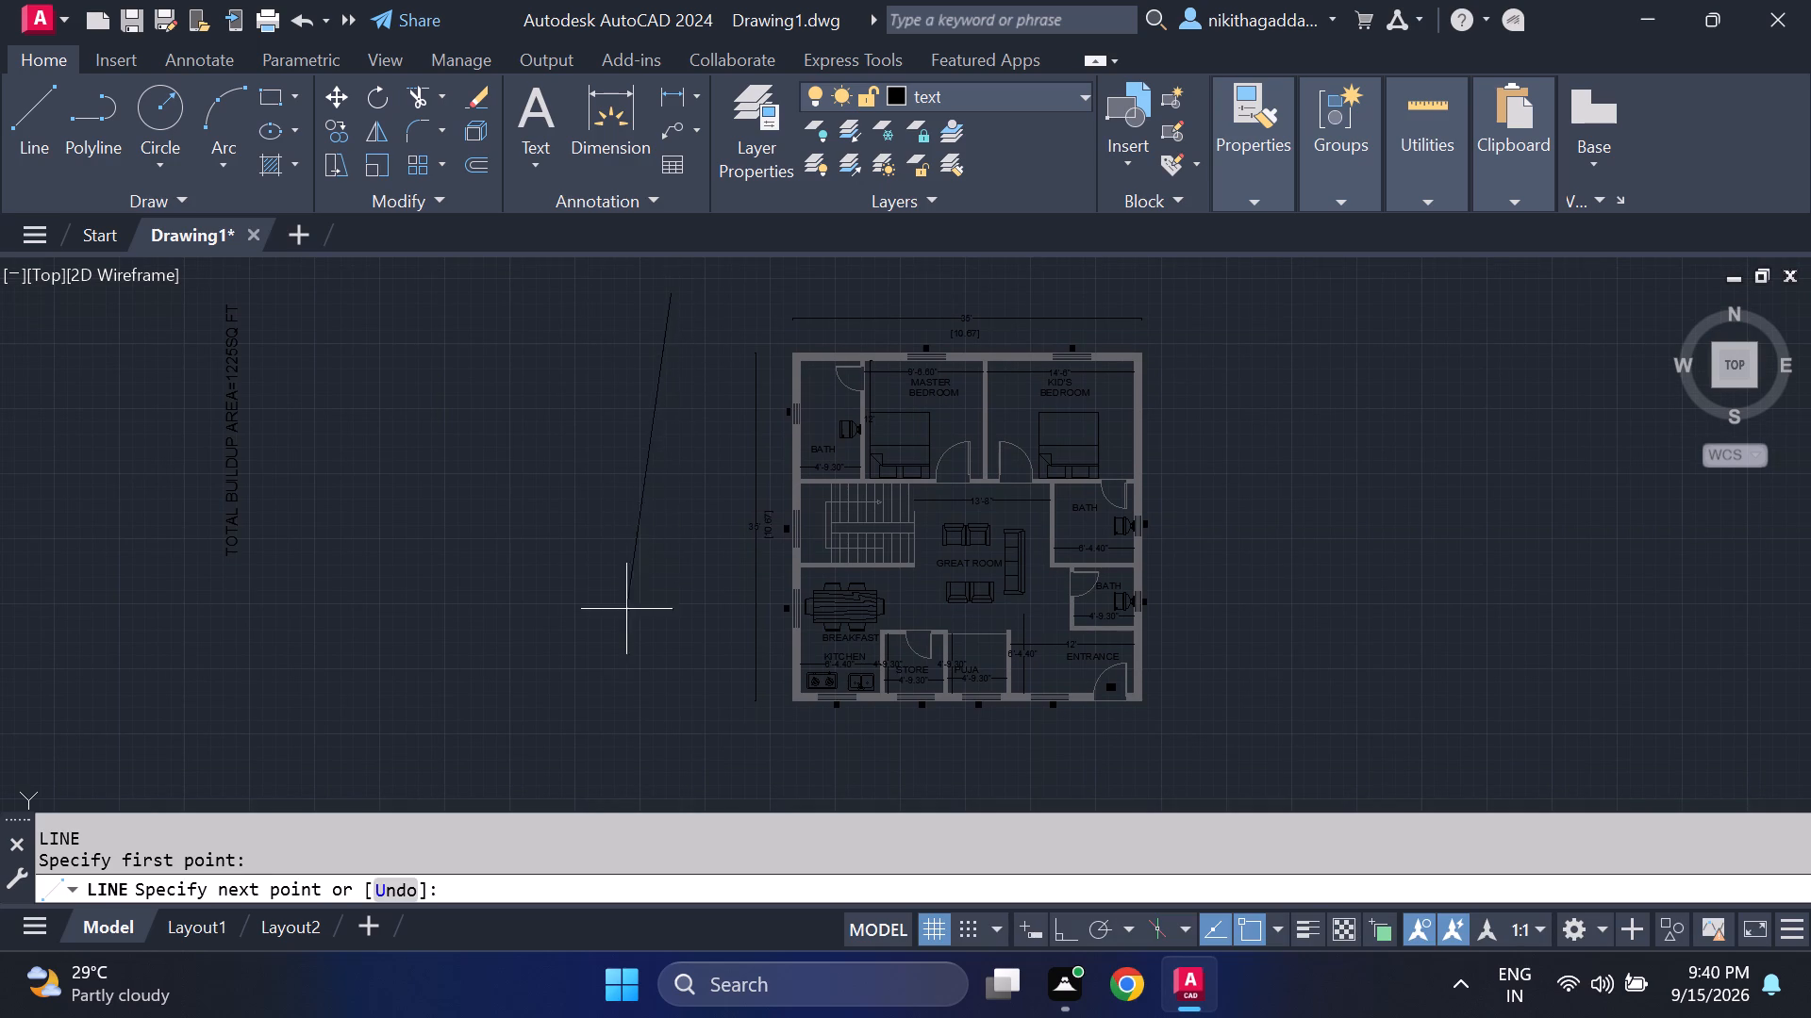
pyautogui.press('F8')
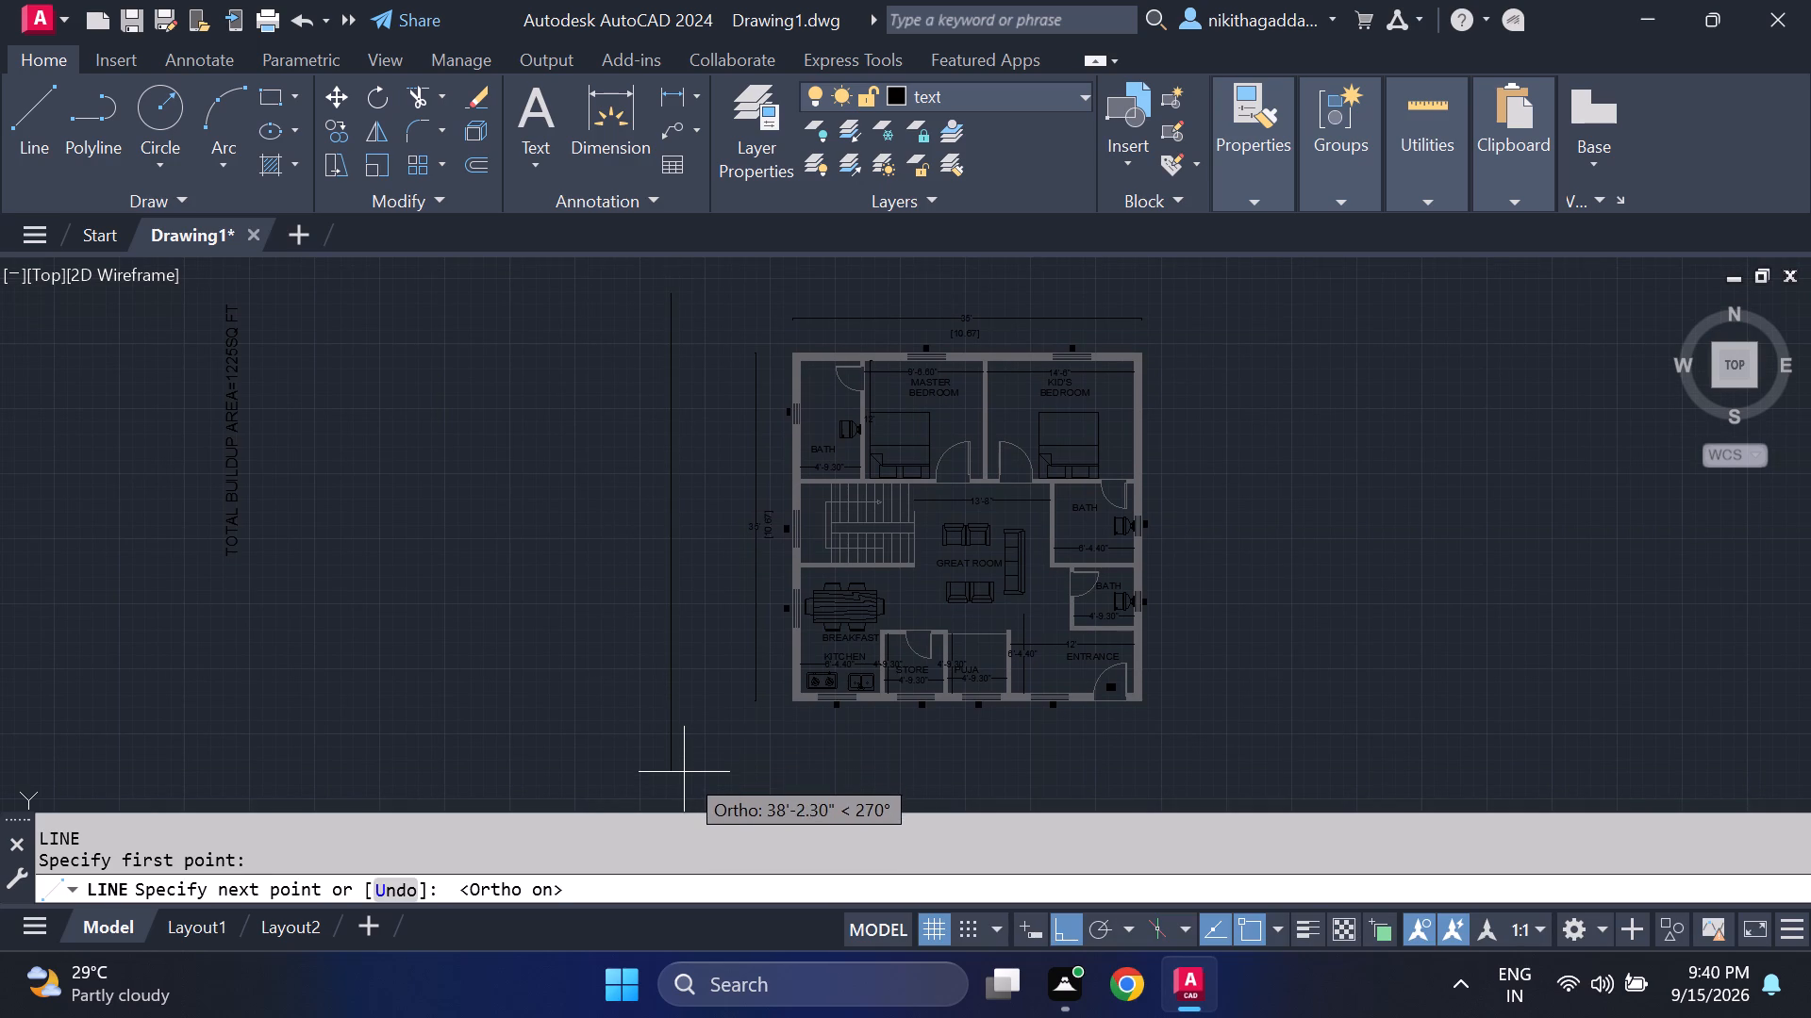
pyautogui.click(684, 779)
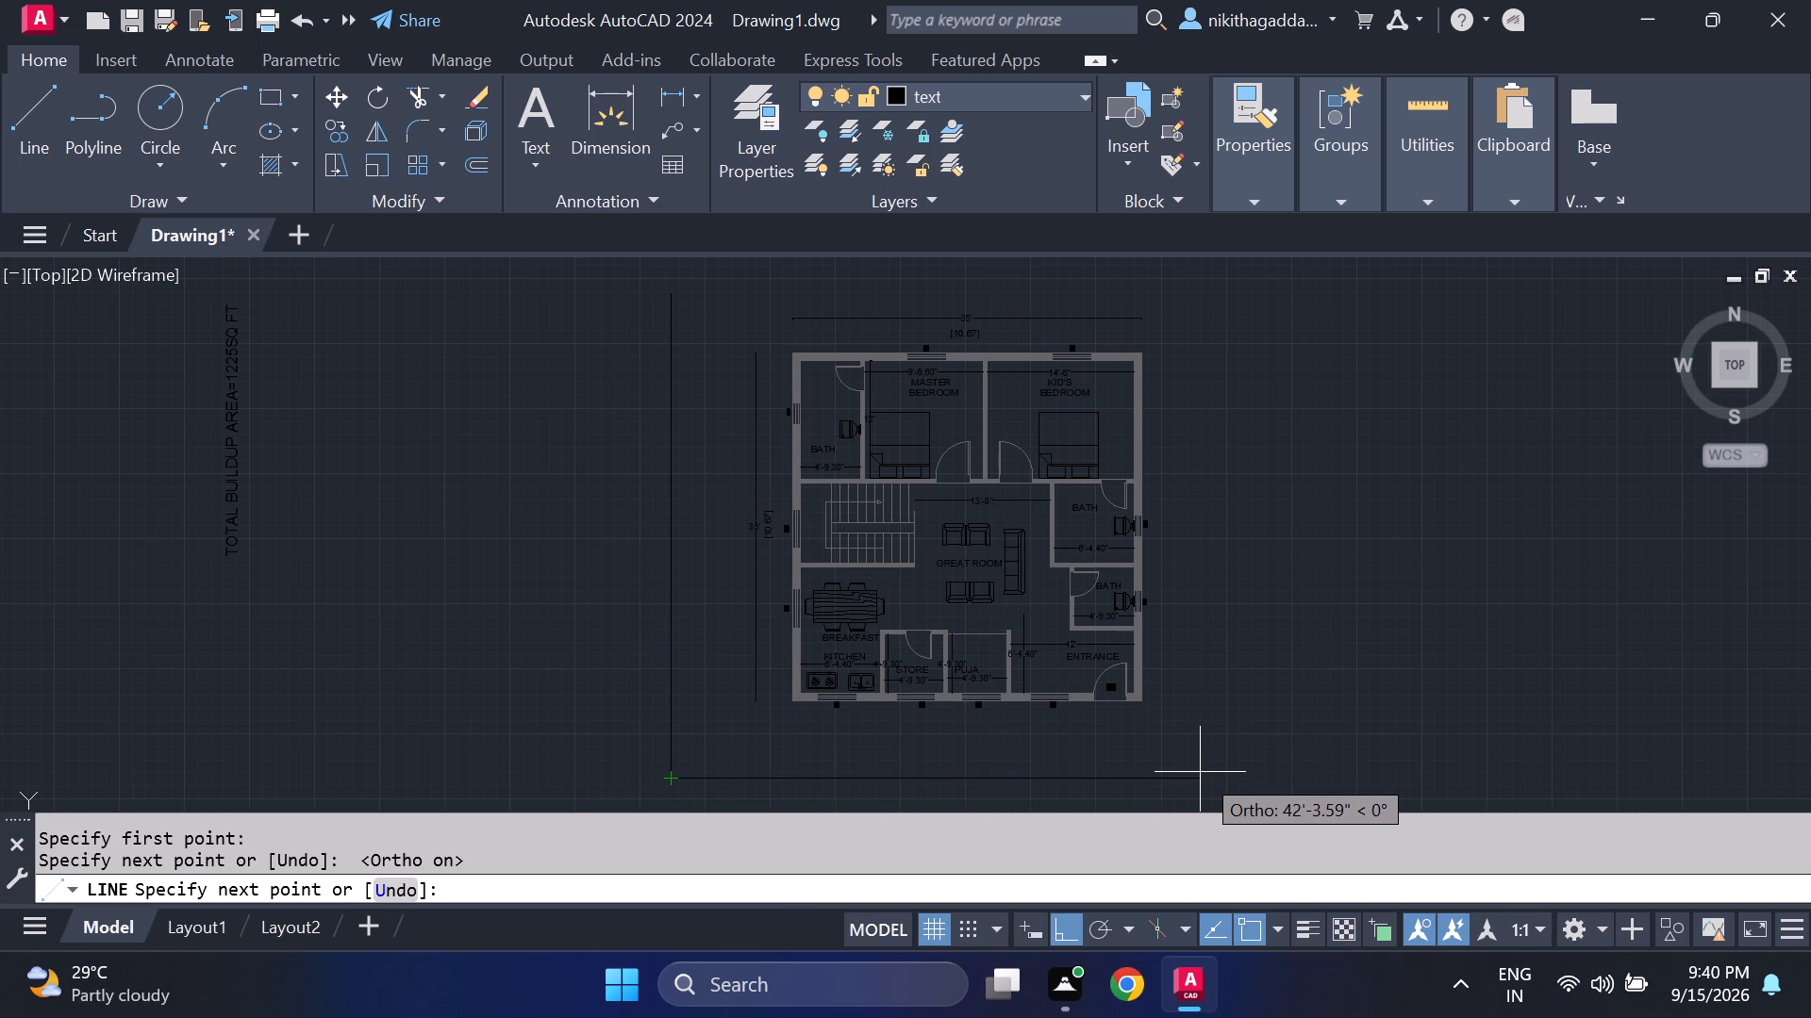
pyautogui.click(1248, 764)
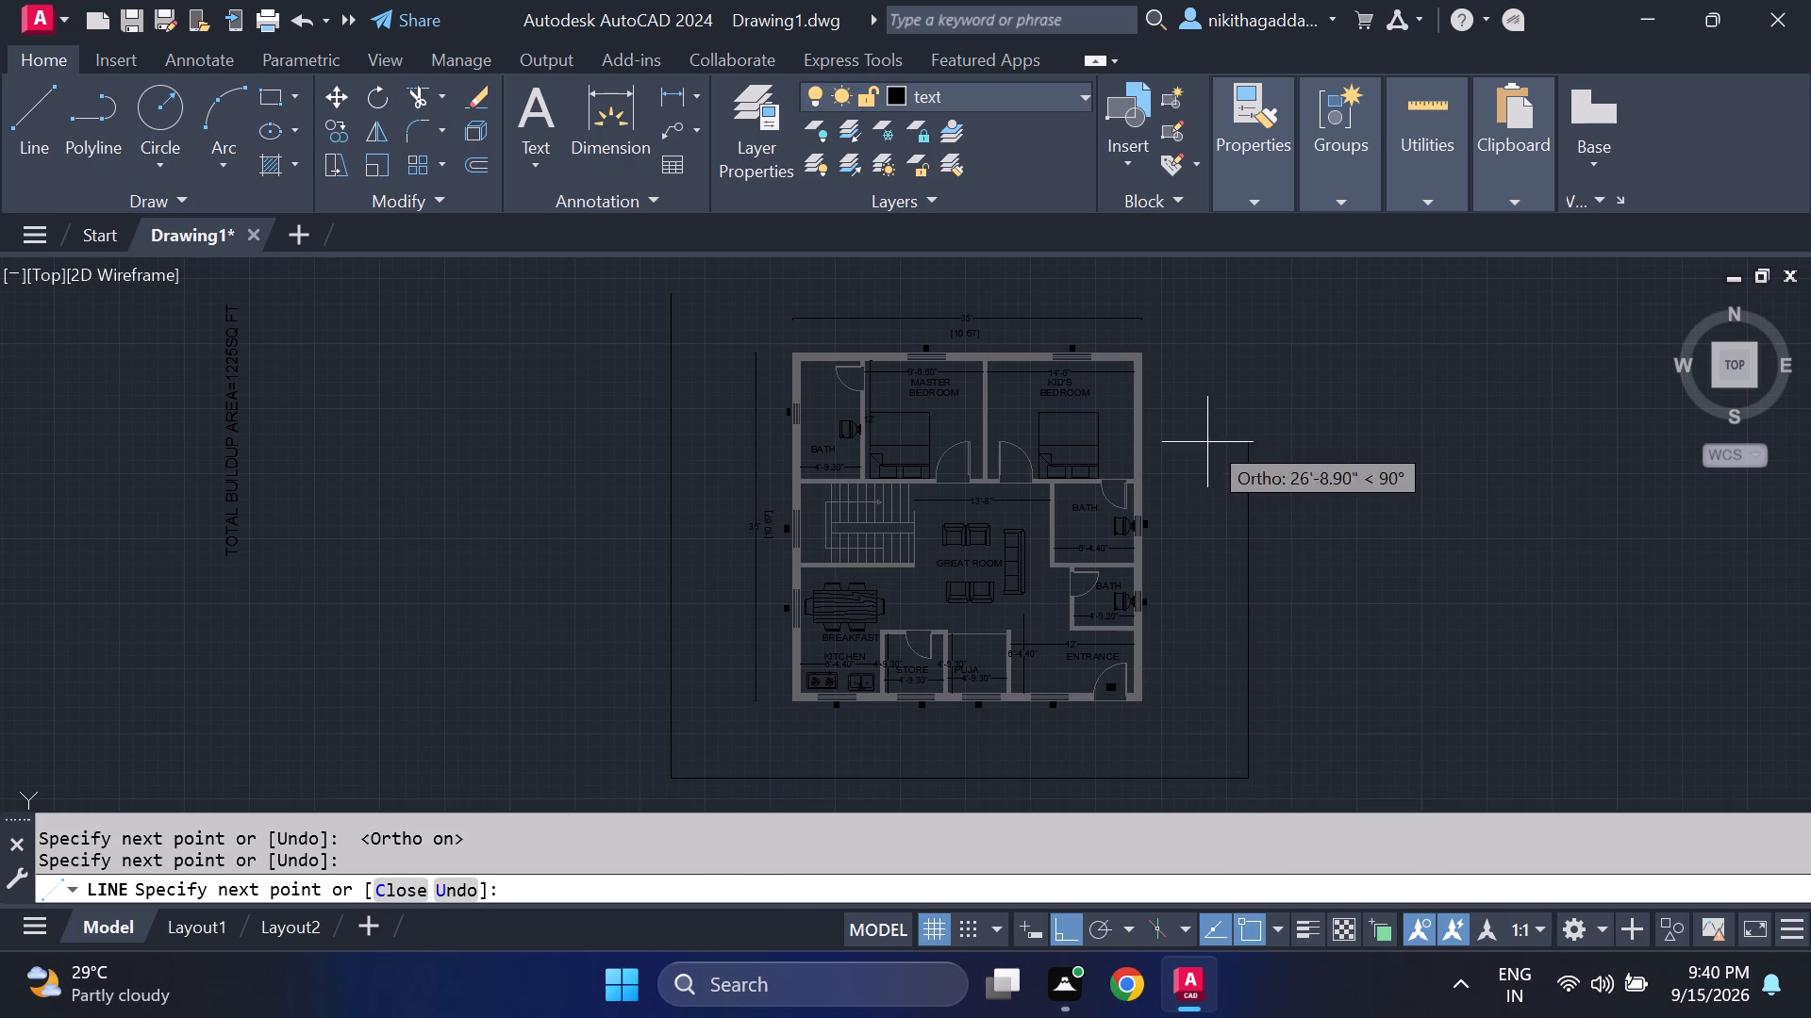
pyautogui.moveTo(1226, 319); pyautogui.dragTo(1264, 463, button='middle')
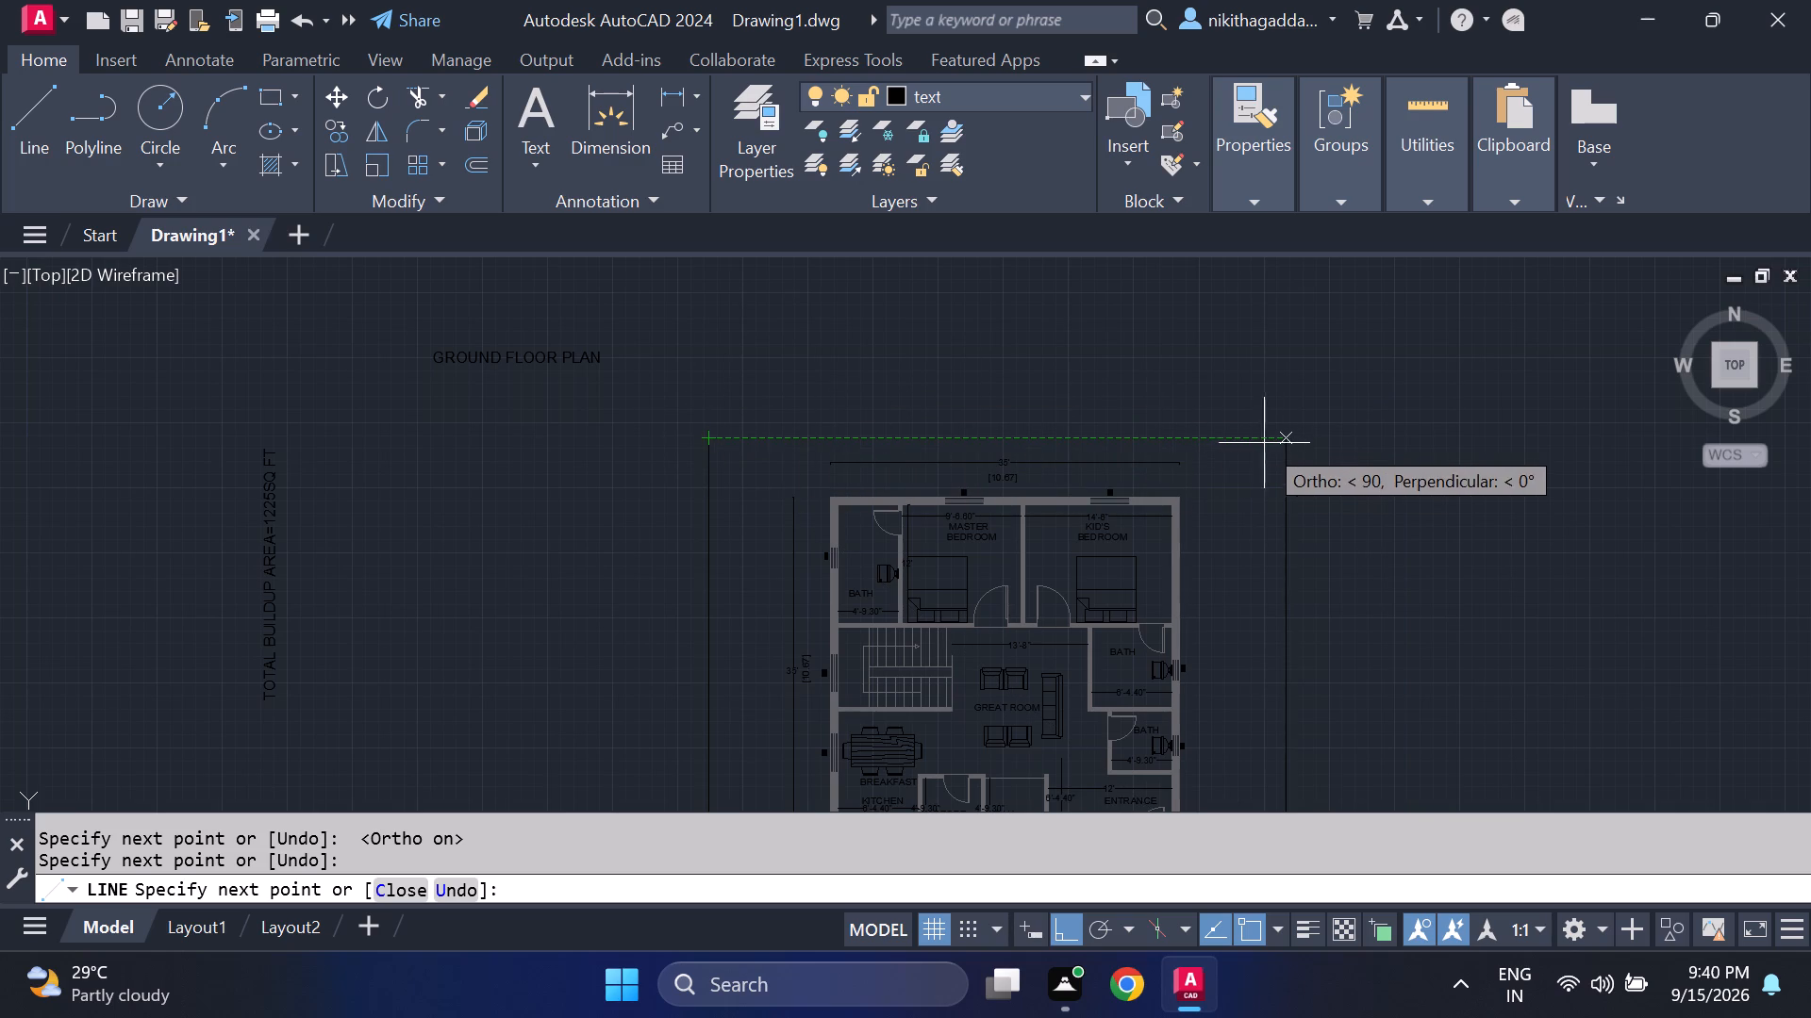
pyautogui.click(1289, 438)
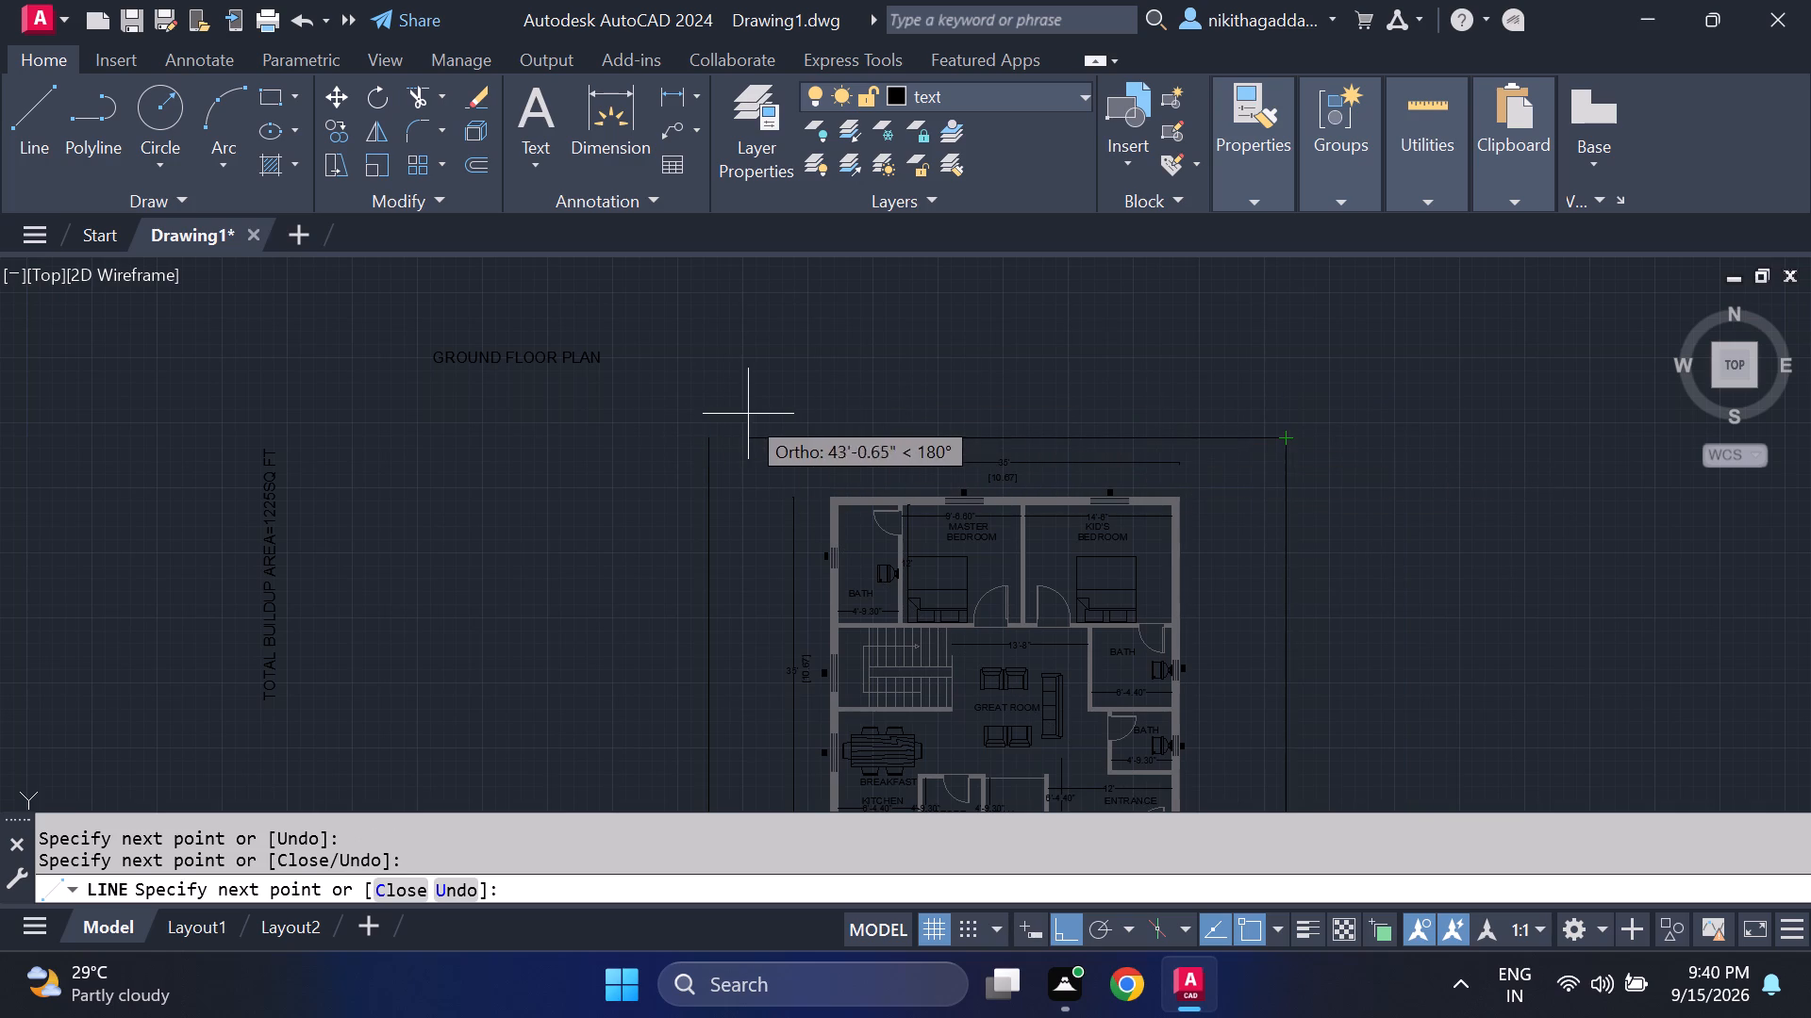
pyautogui.click(718, 440)
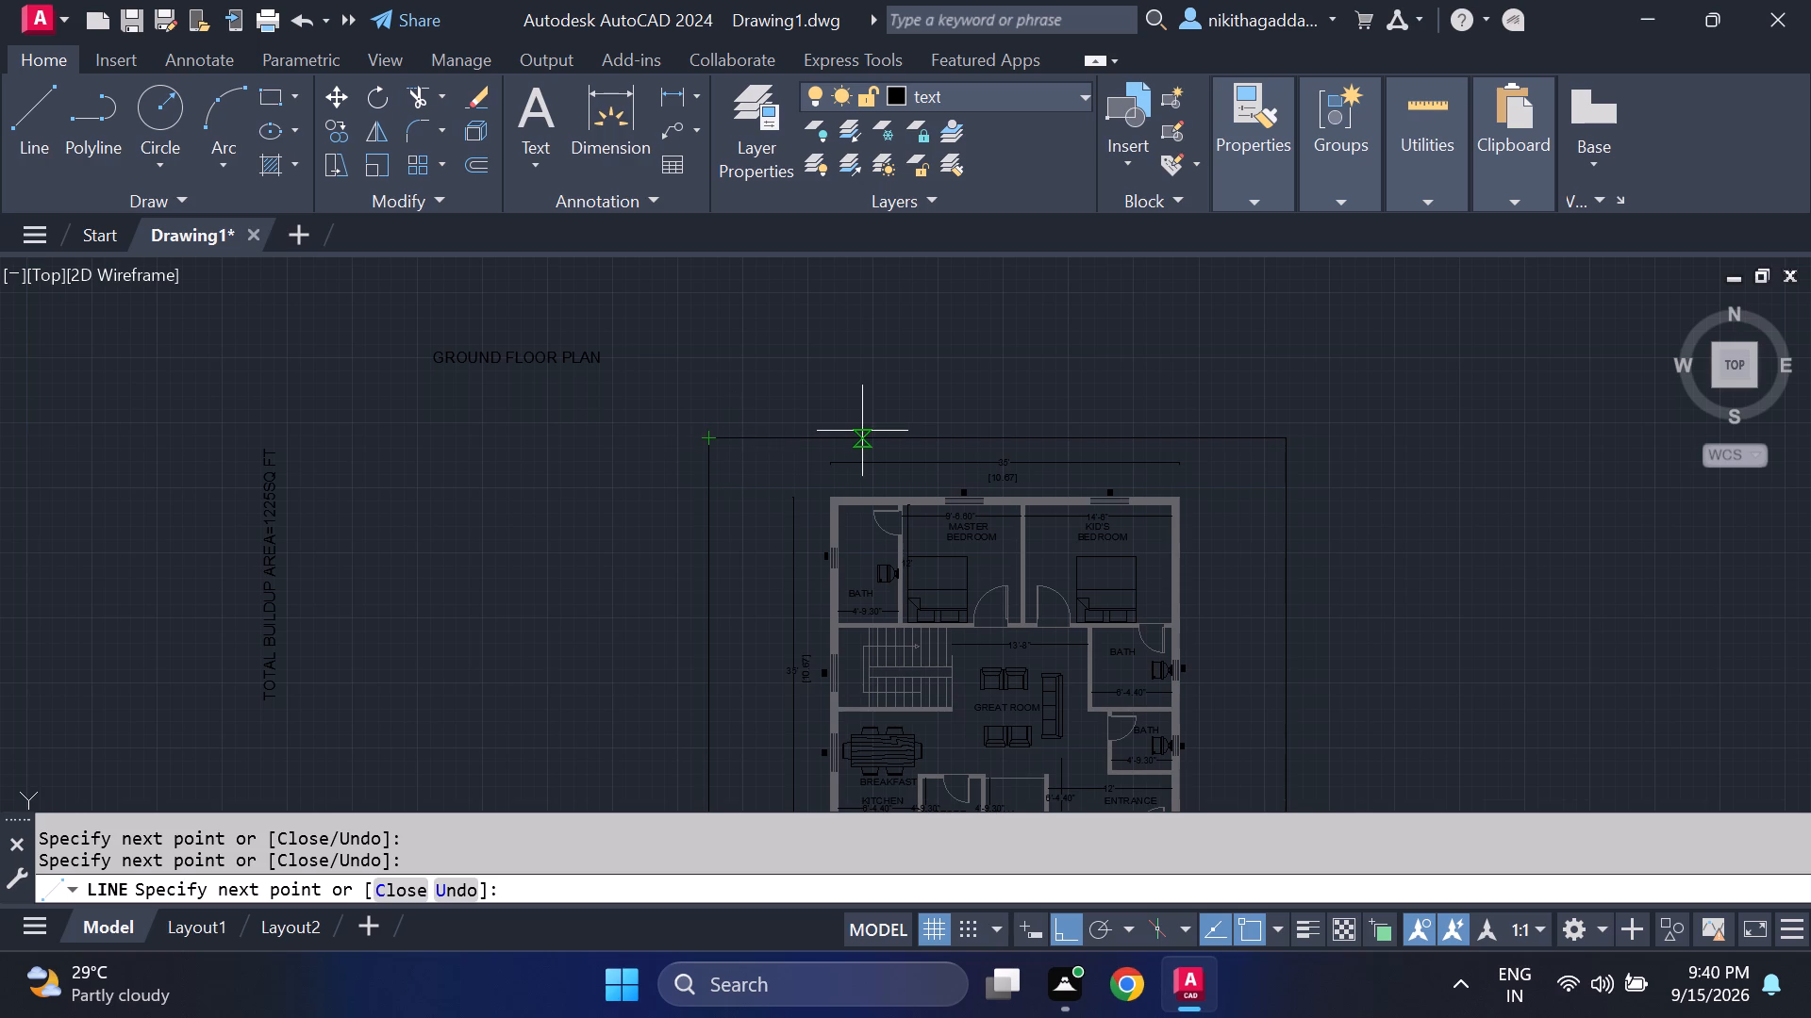
pyautogui.press('Escape')
# With the dashed look intended for the boundary lines, load the ACAD_ISO02W100 ISO dash linetype from acad.lin and choose it as current.
pyautogui.moveTo(1276, 518); pyautogui.dragTo(1264, 501, button='middle')
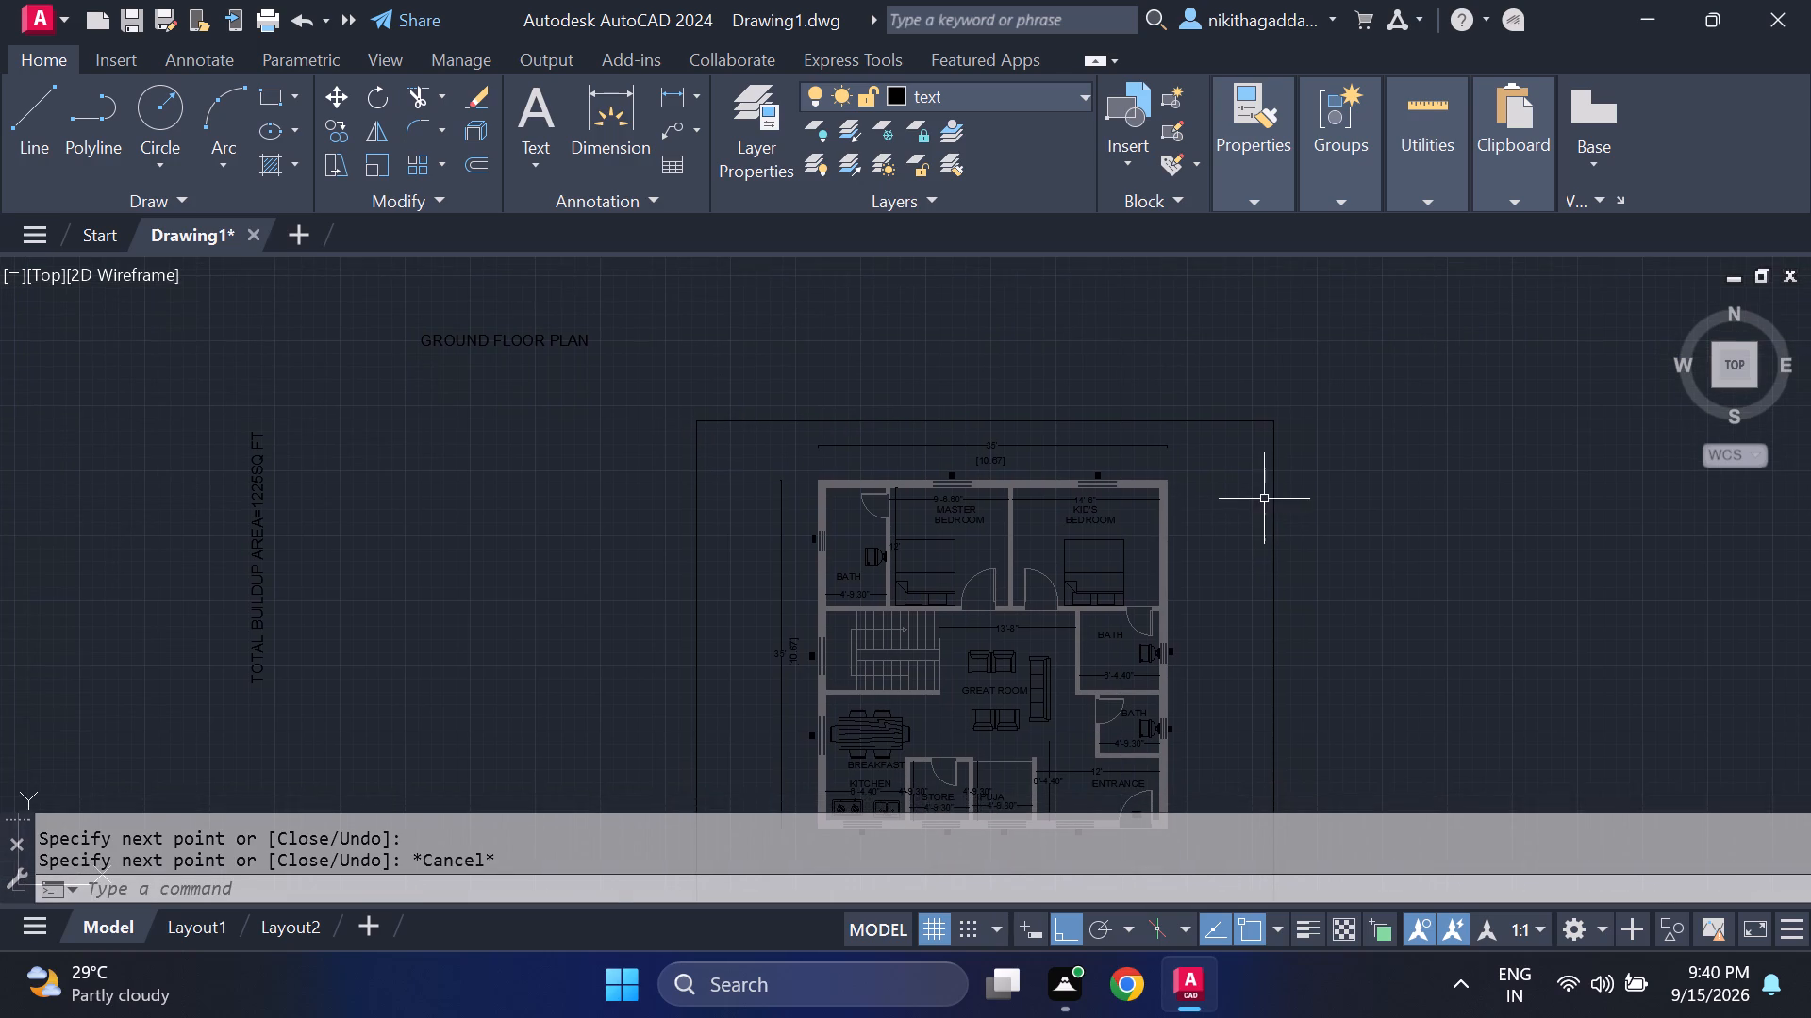
pyautogui.moveTo(1268, 506); pyautogui.dragTo(1127, 316, button='middle')
pyautogui.click(1194, 459)
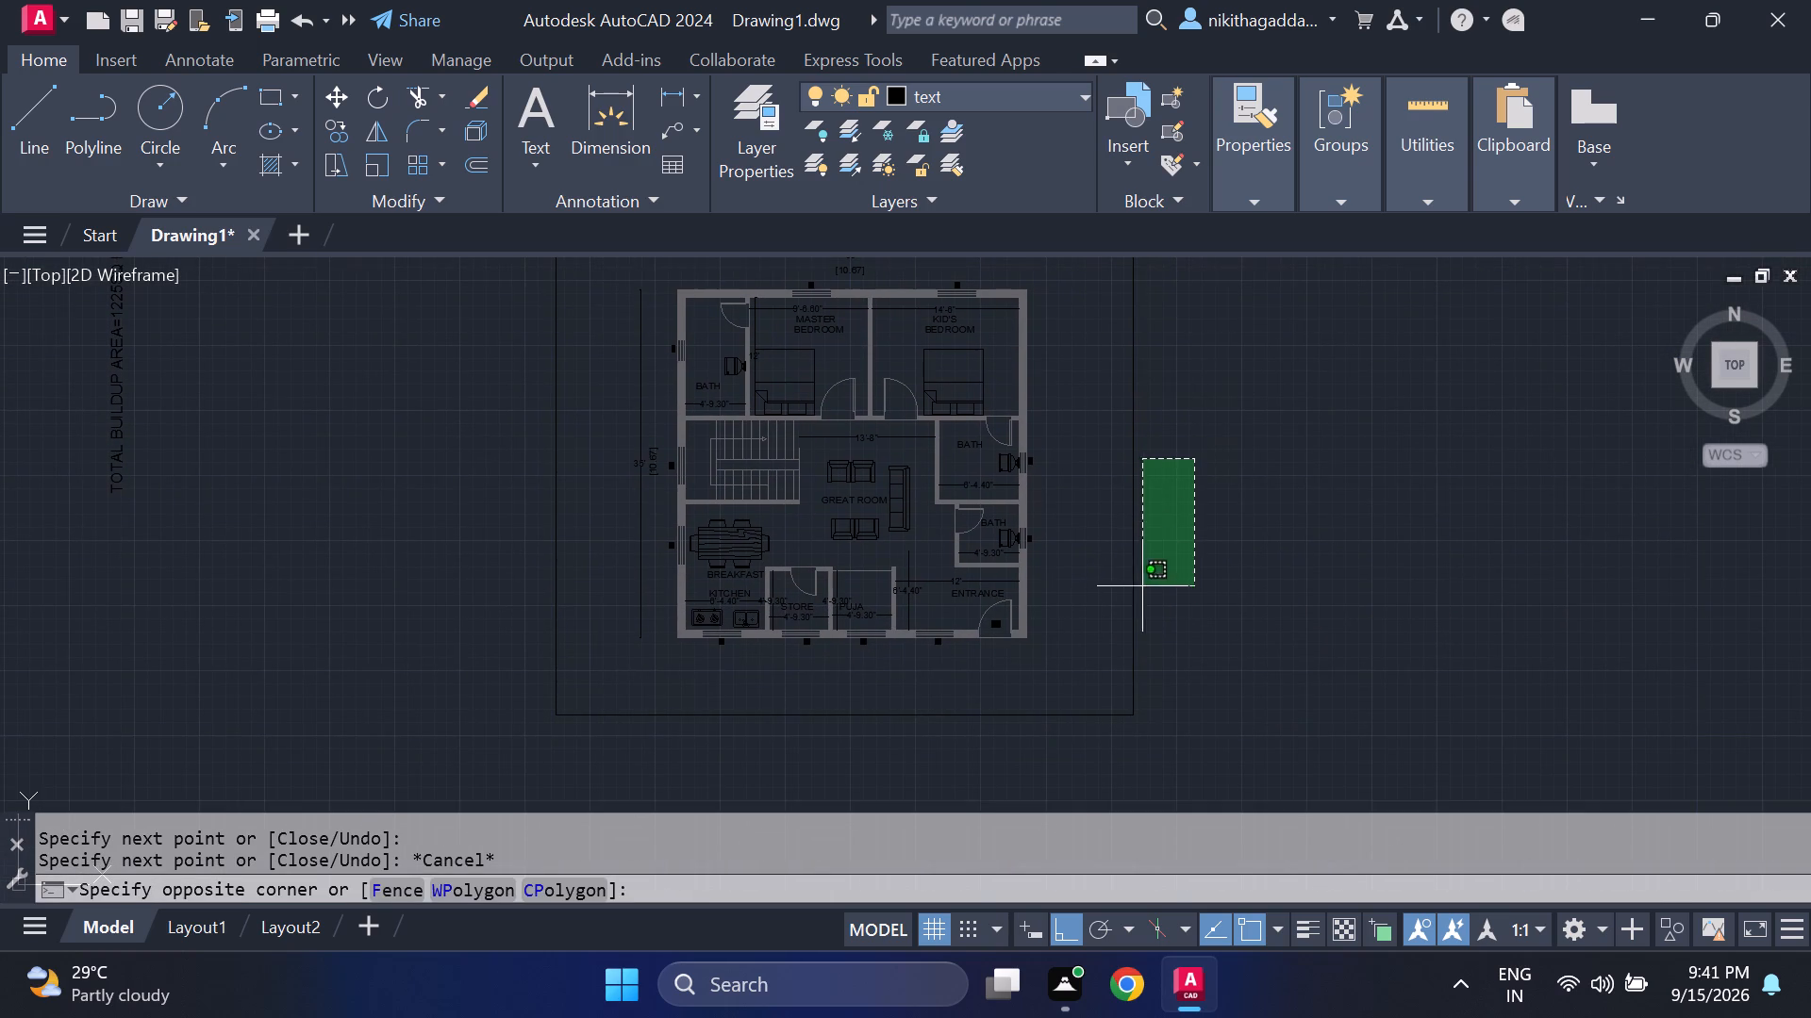
pyautogui.moveTo(1090, 710); pyautogui.dragTo(1082, 710)
pyautogui.moveTo(557, 575); pyautogui.dragTo(543, 590)
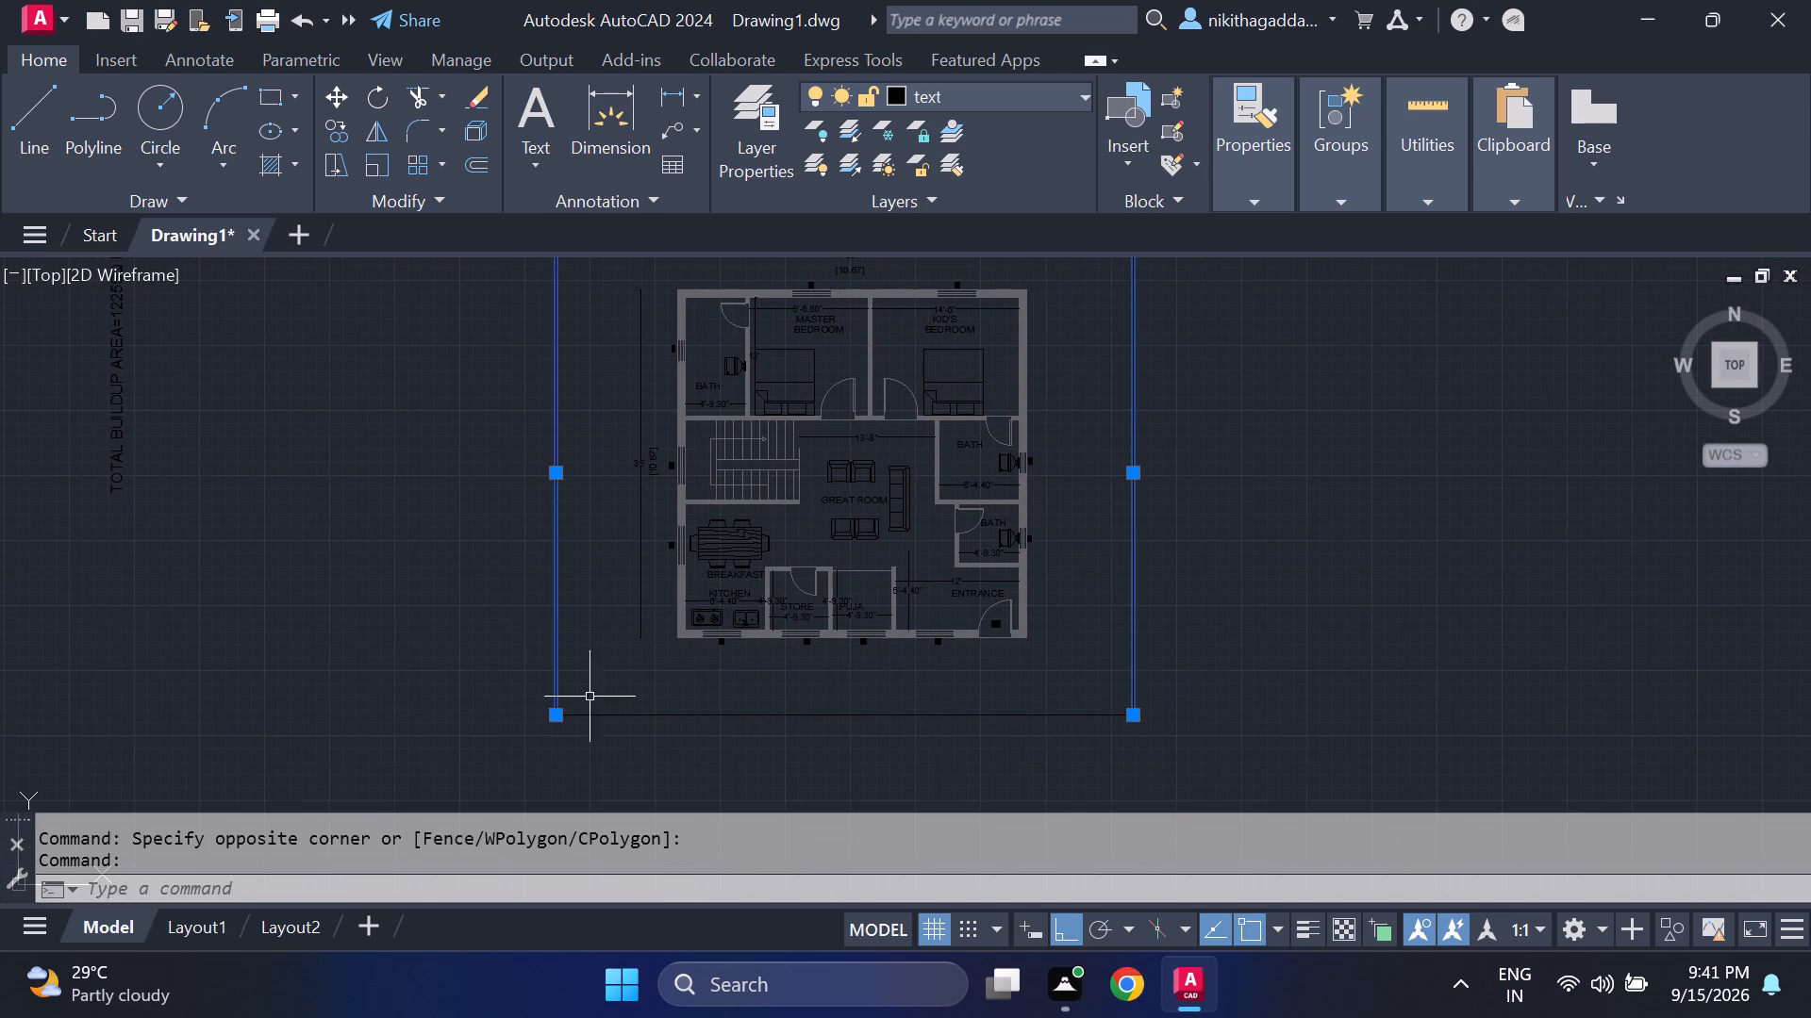
pyautogui.click(617, 687)
pyautogui.click(582, 733)
pyautogui.moveTo(639, 714); pyautogui.dragTo(706, 818, button='middle')
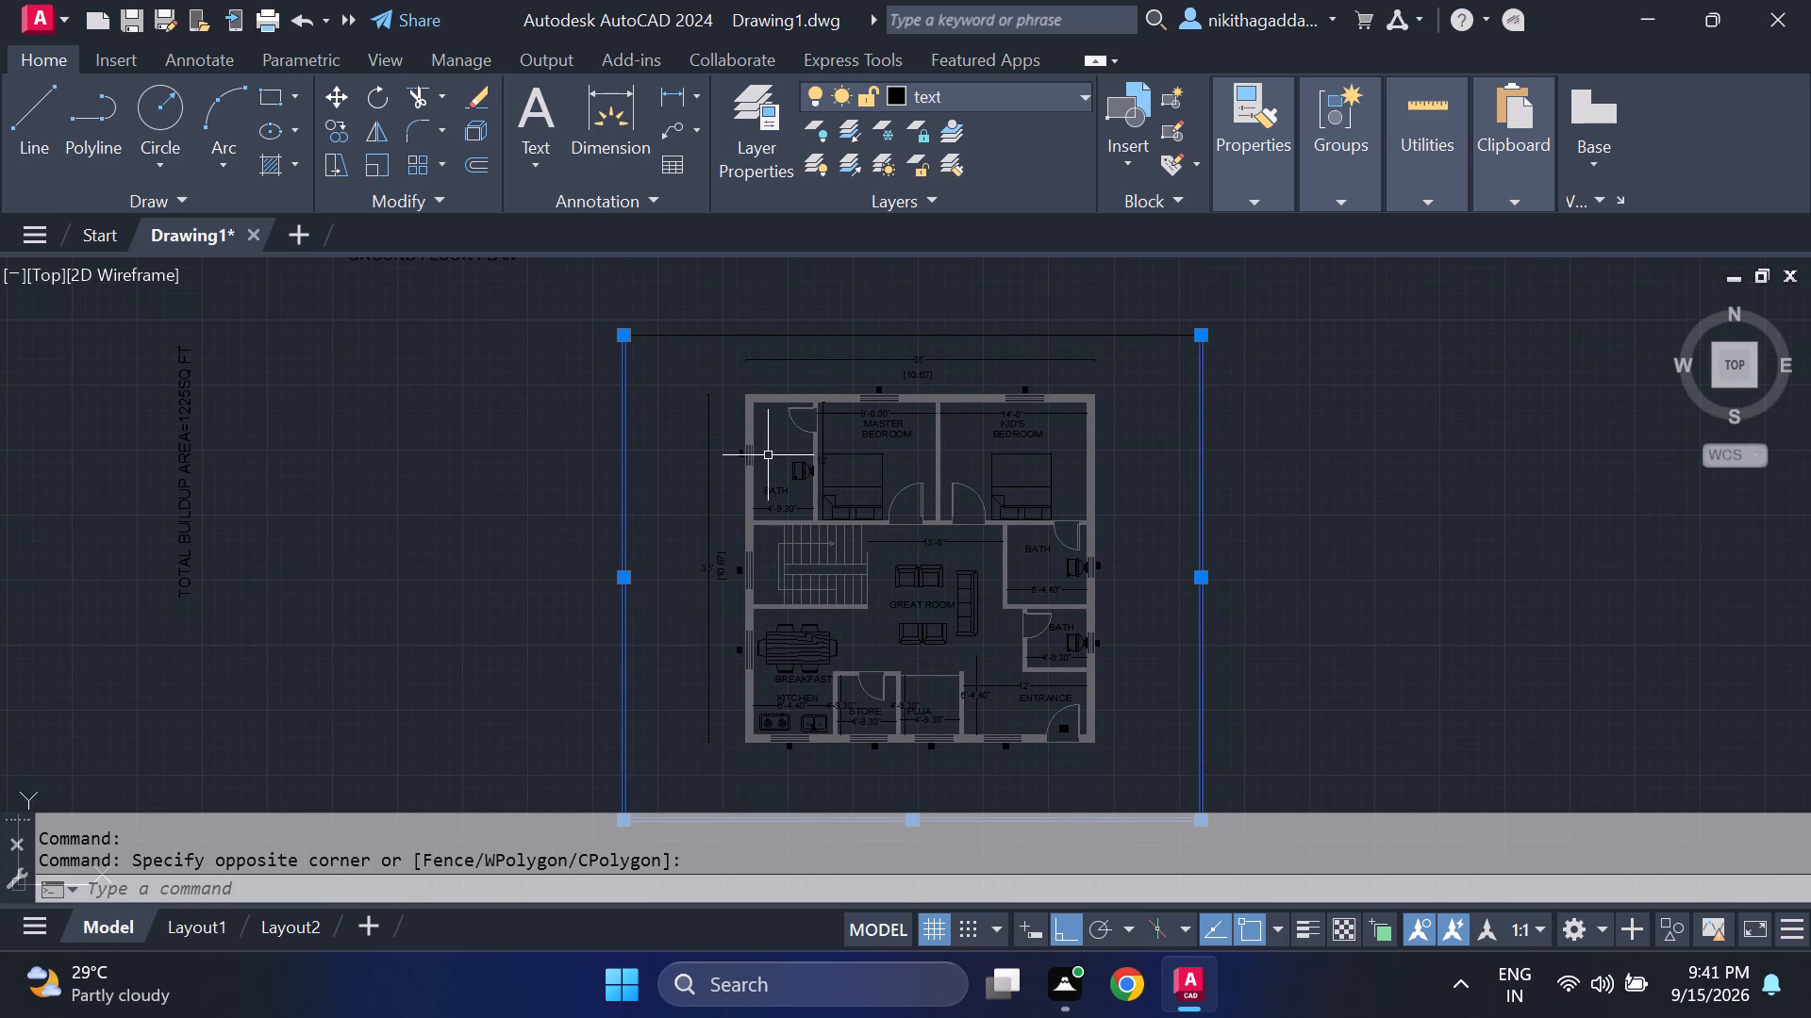
pyautogui.moveTo(824, 296); pyautogui.dragTo(806, 299)
pyautogui.click(696, 338)
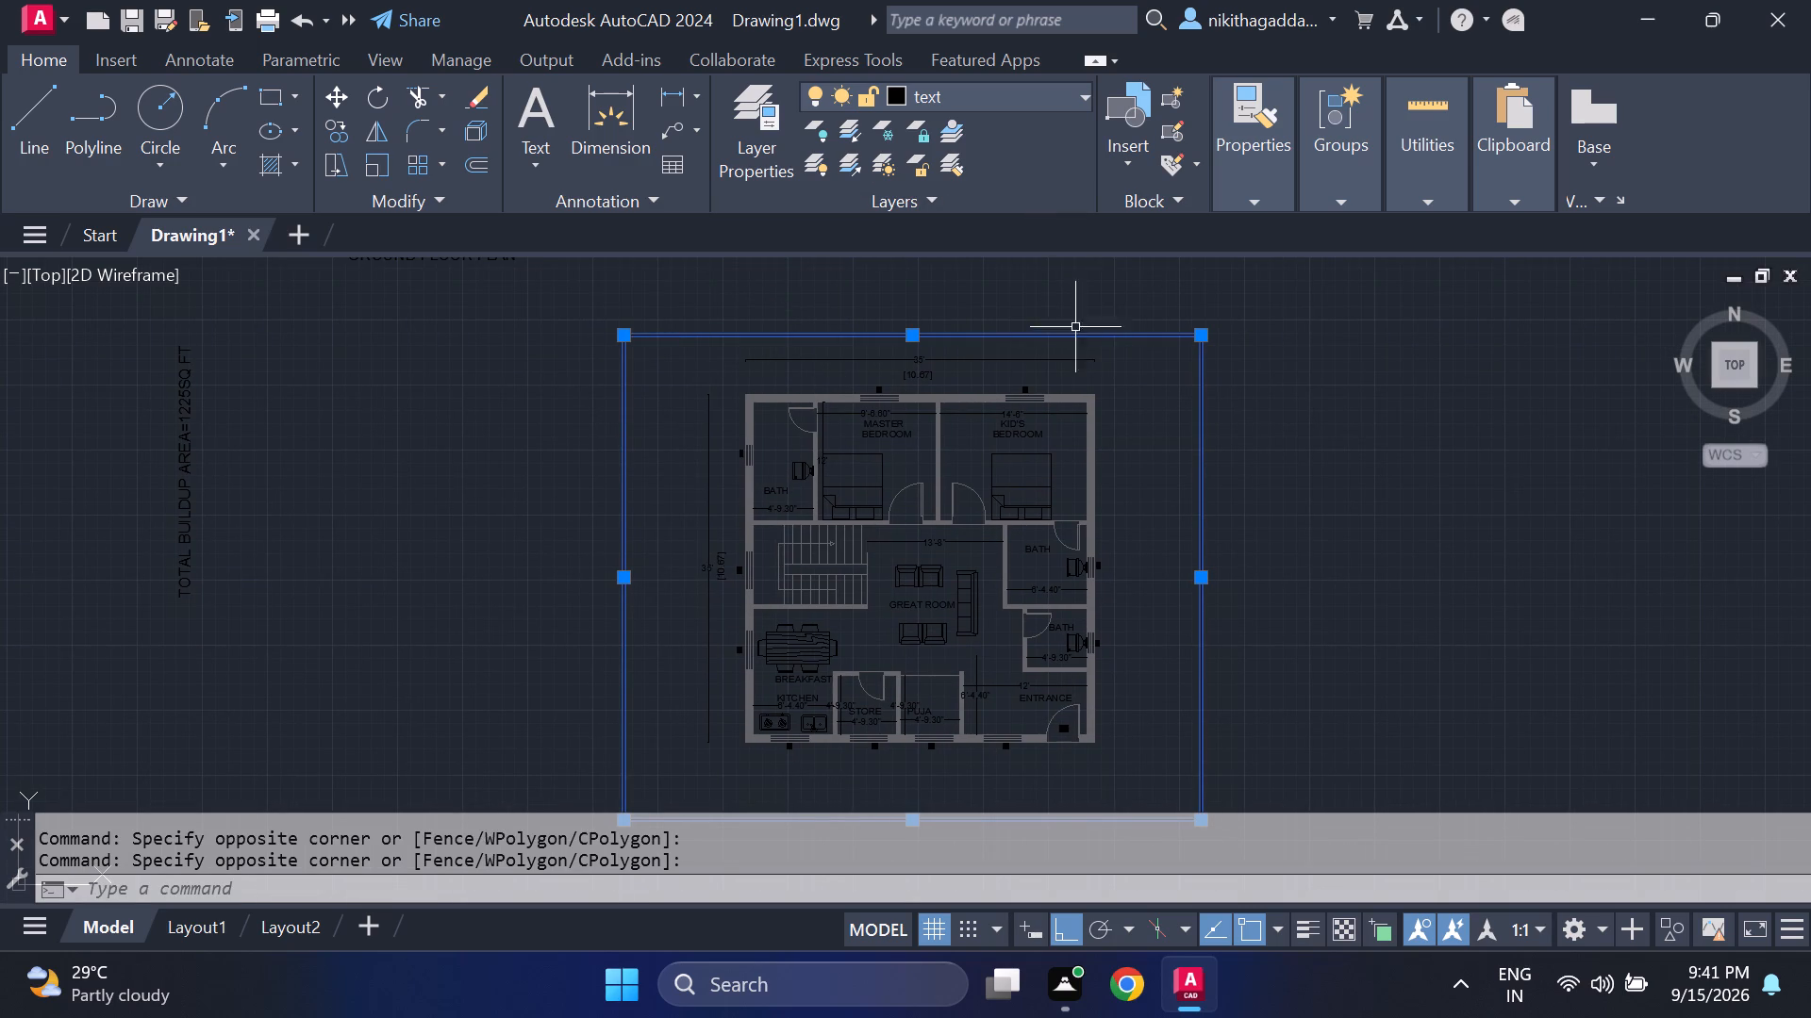
pyautogui.click(1259, 191)
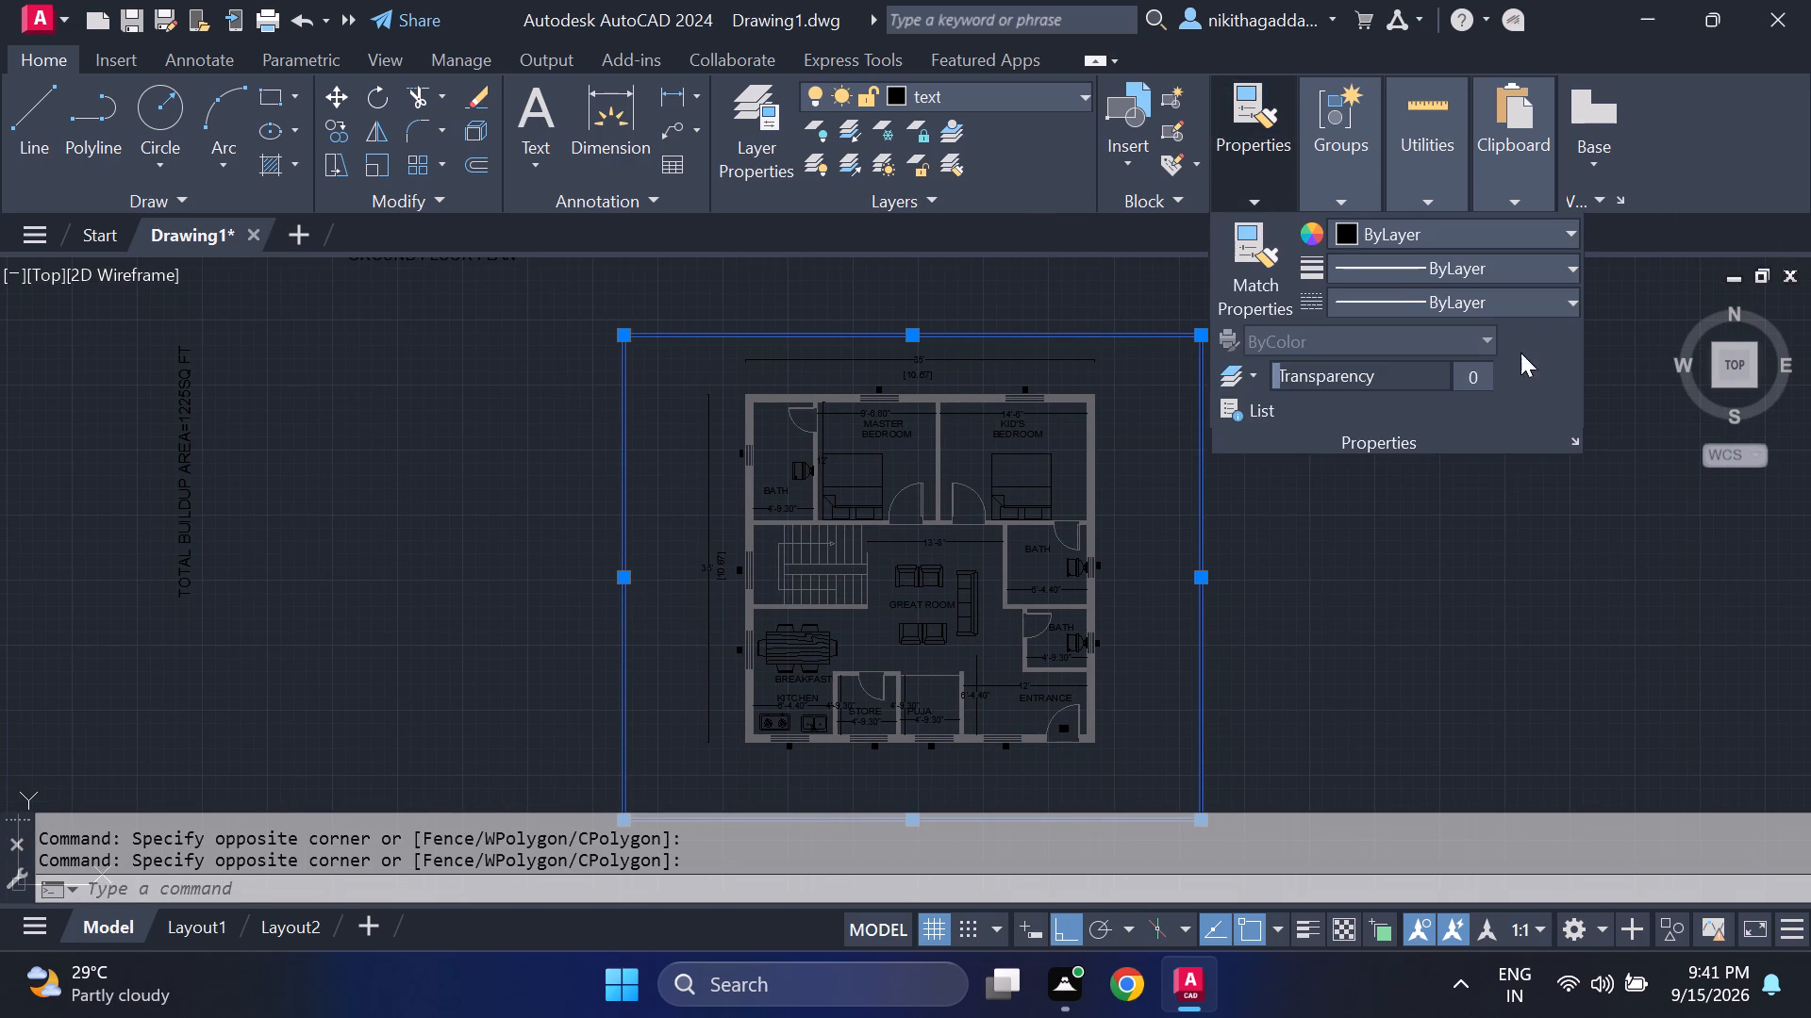
pyautogui.click(1570, 309)
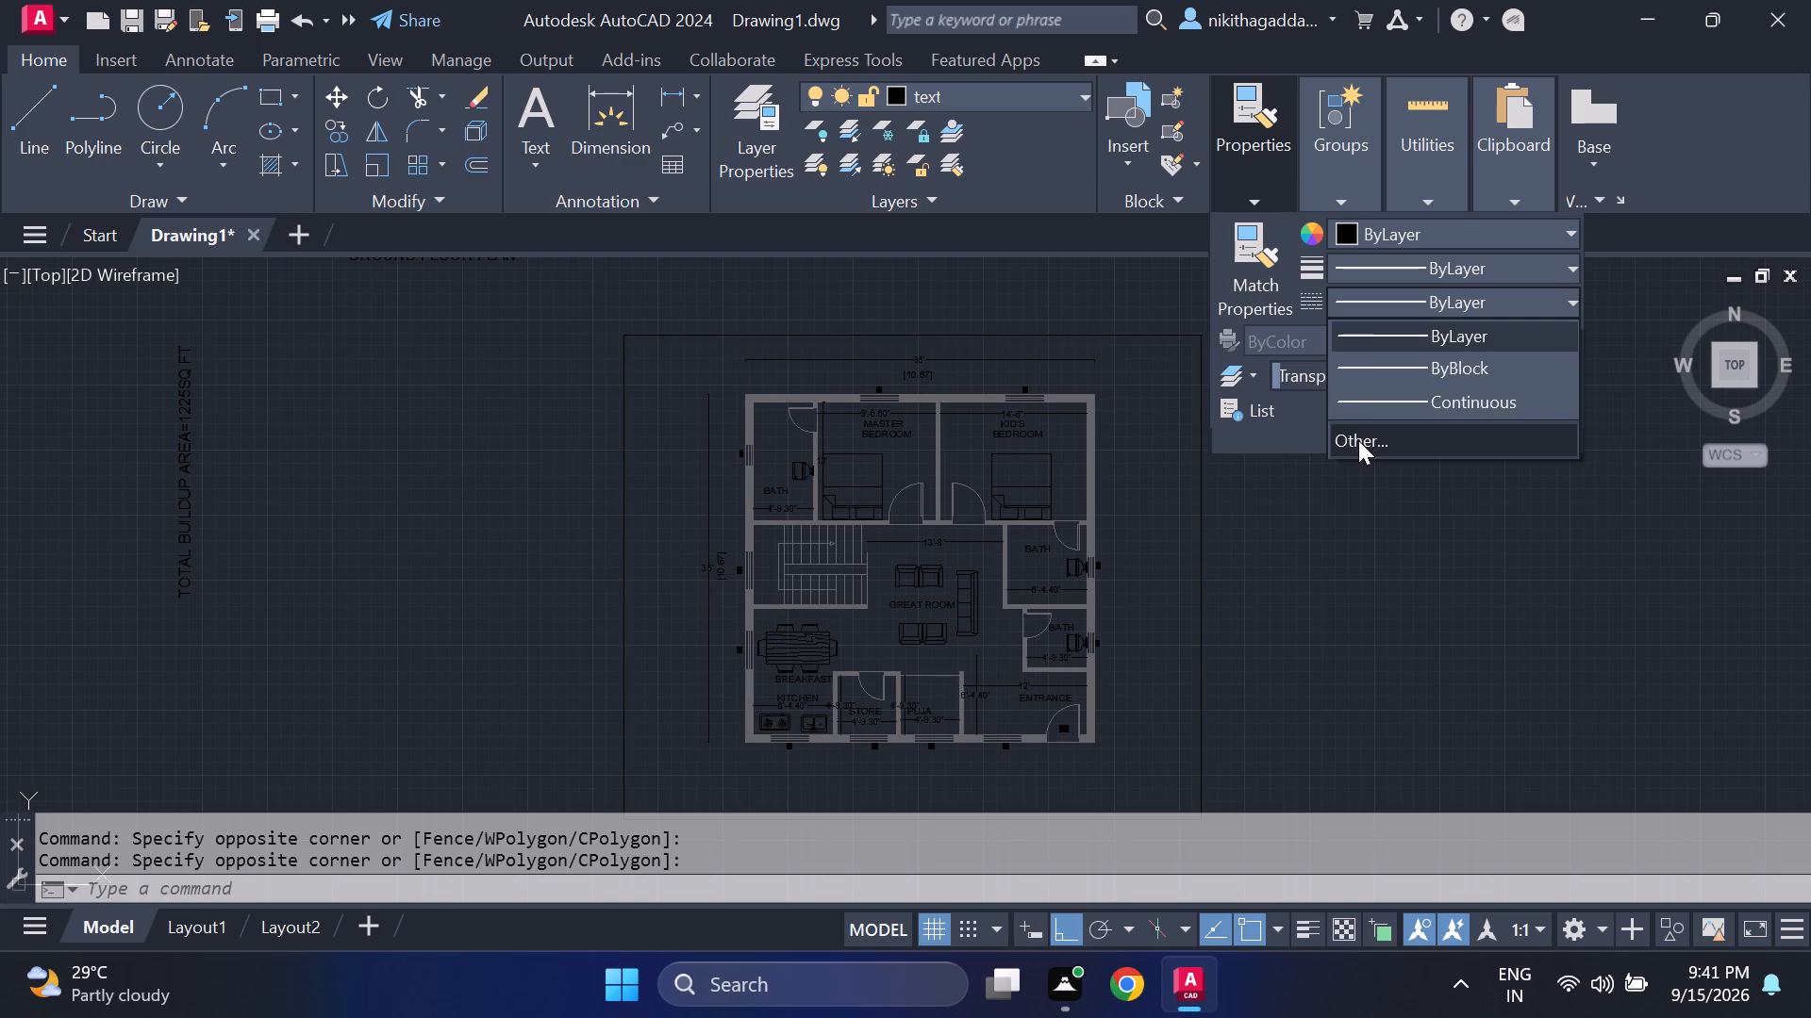
pyautogui.click(1358, 440)
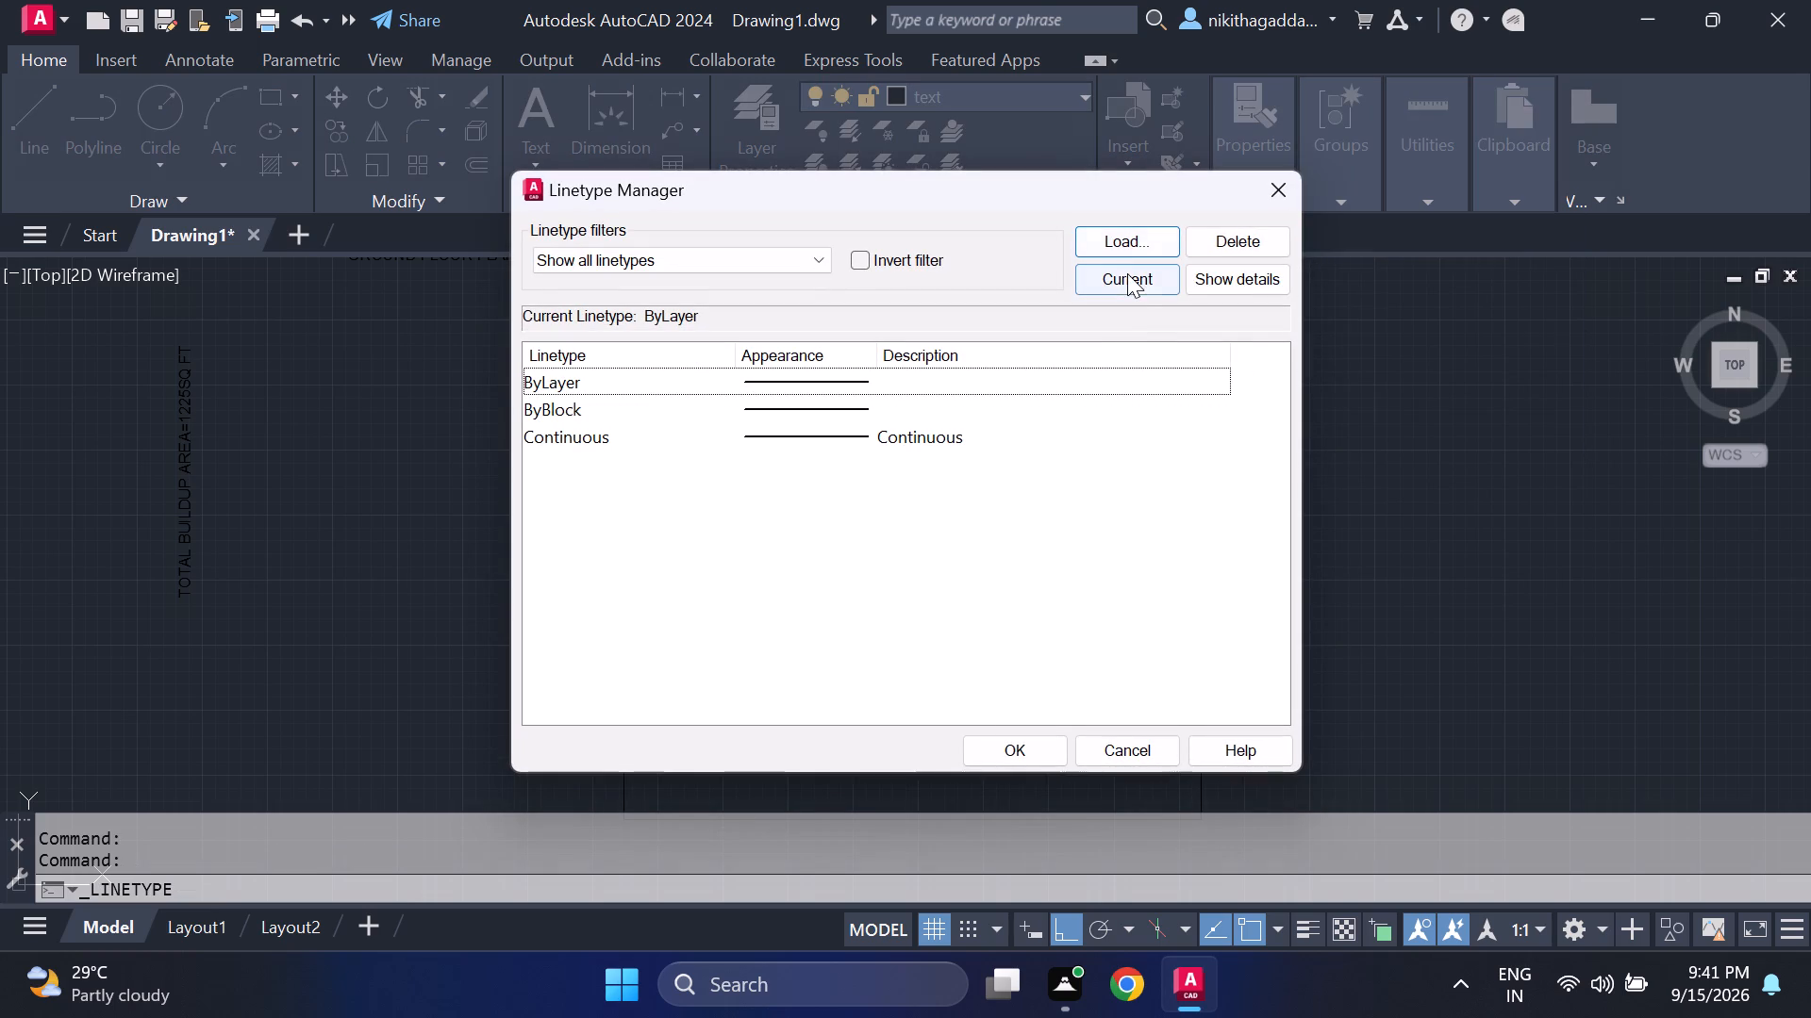
pyautogui.click(1132, 248)
pyautogui.click(1033, 428)
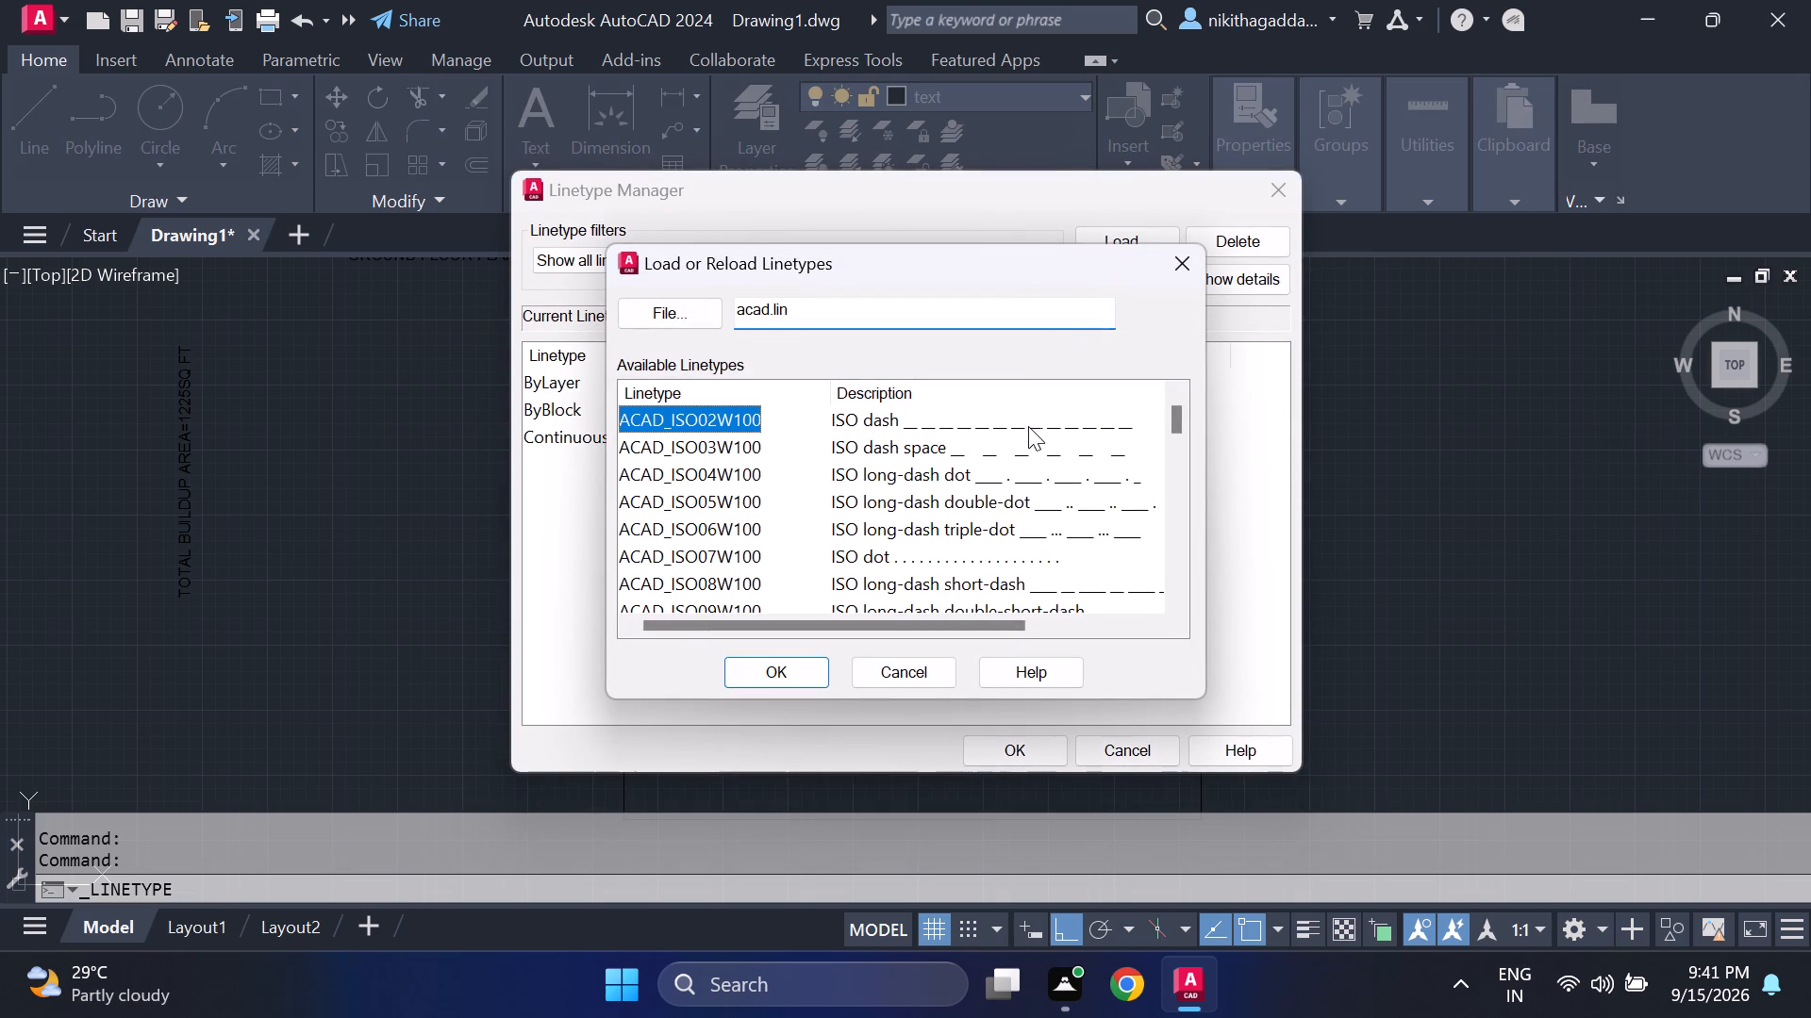
pyautogui.click(795, 672)
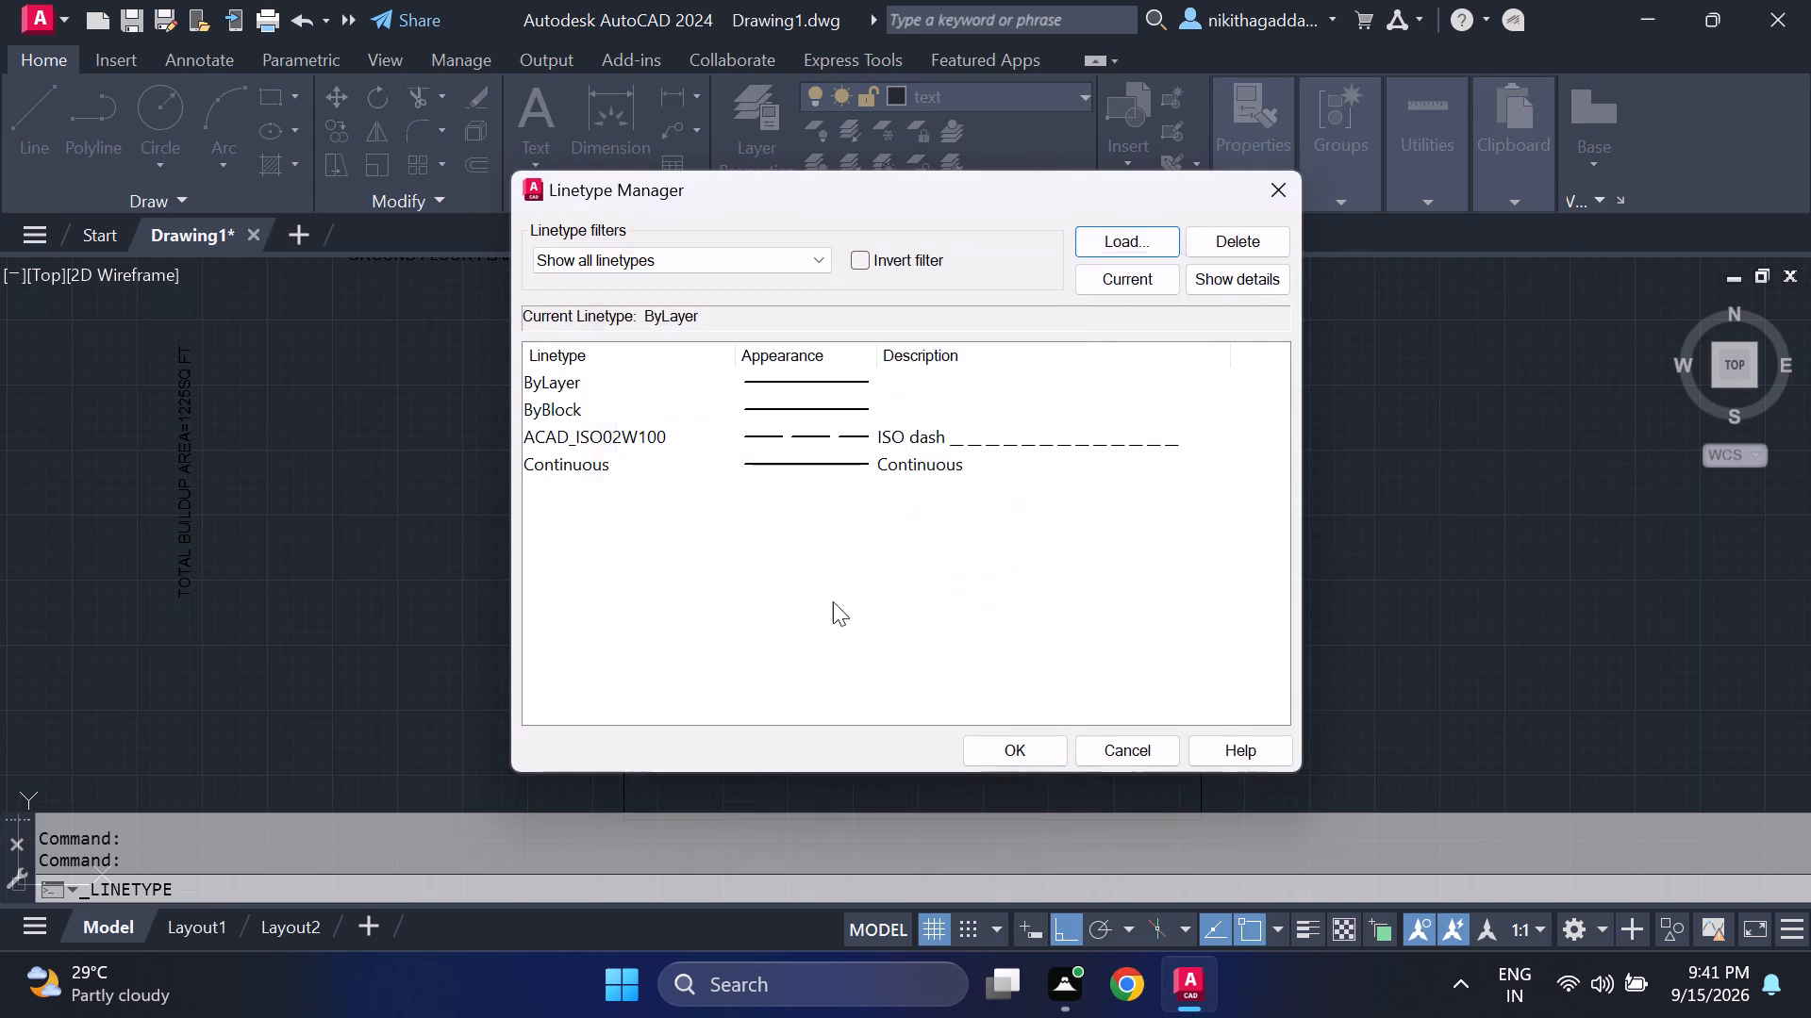
pyautogui.click(1081, 438)
pyautogui.click(1161, 274)
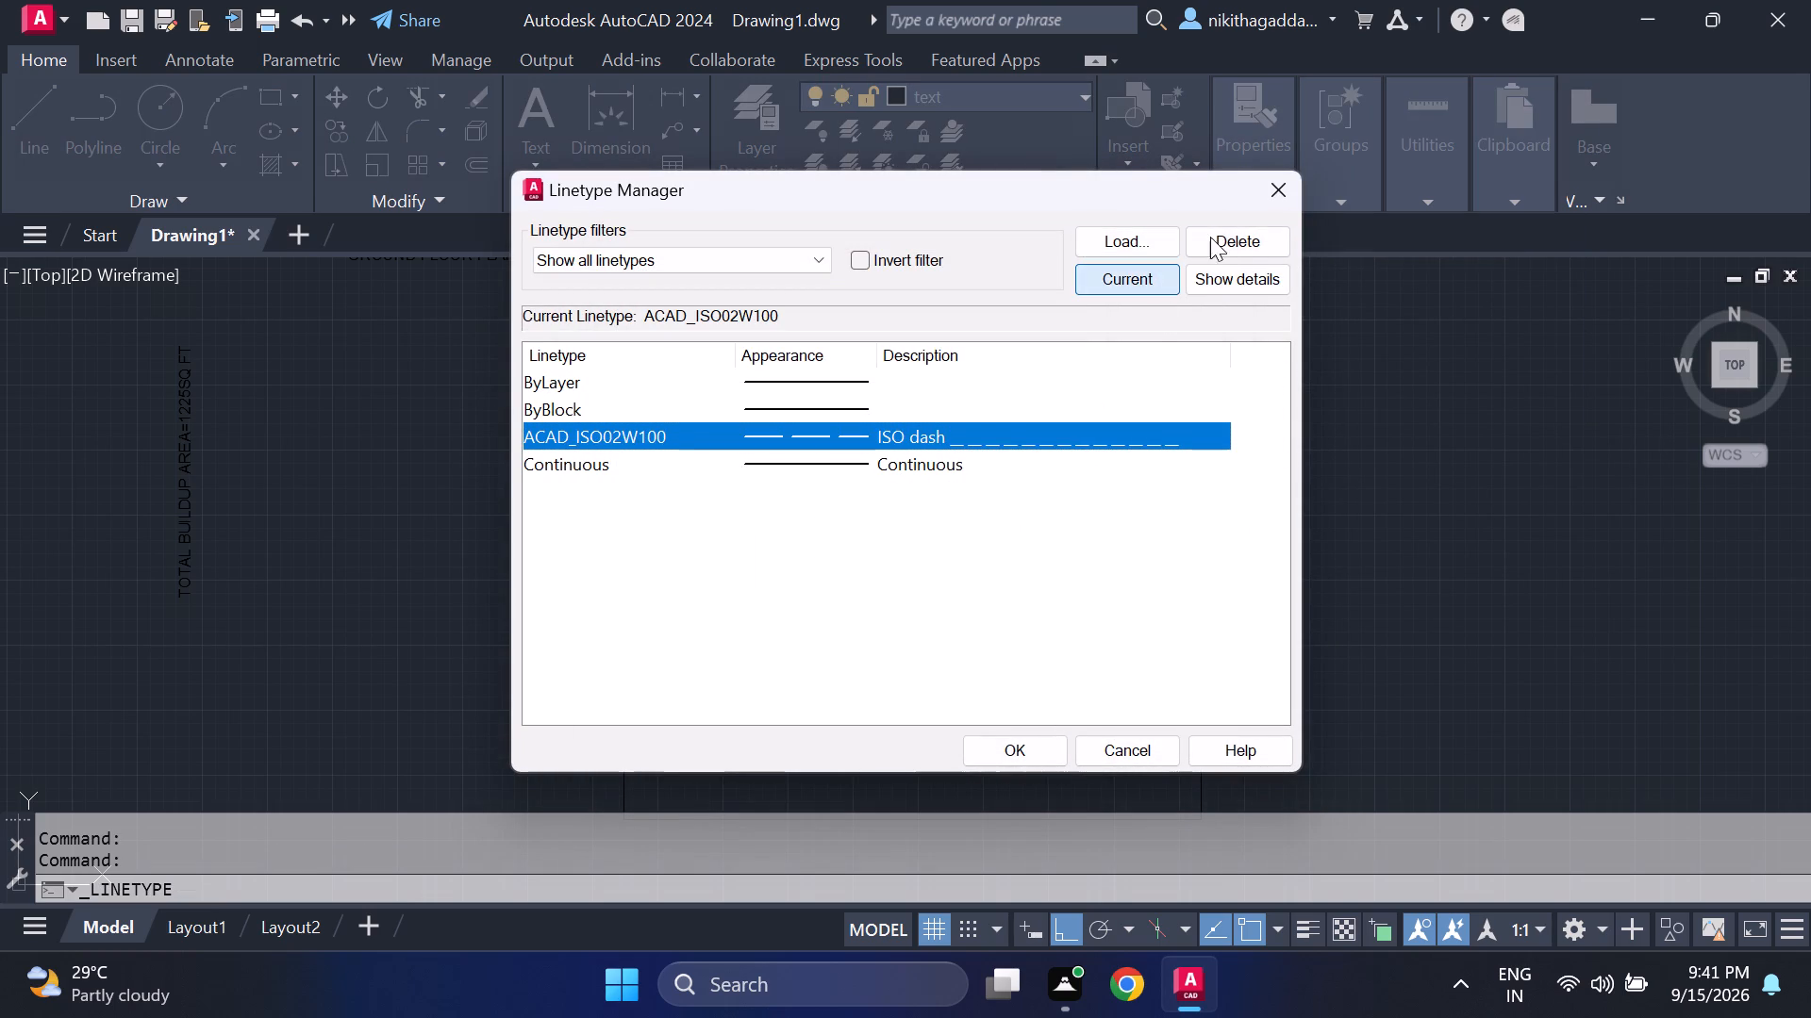
pyautogui.click(1278, 189)
# Assign the ACAD_ISO02W100 linetype to all four boundary lines around the plan.
pyautogui.click(1279, 337)
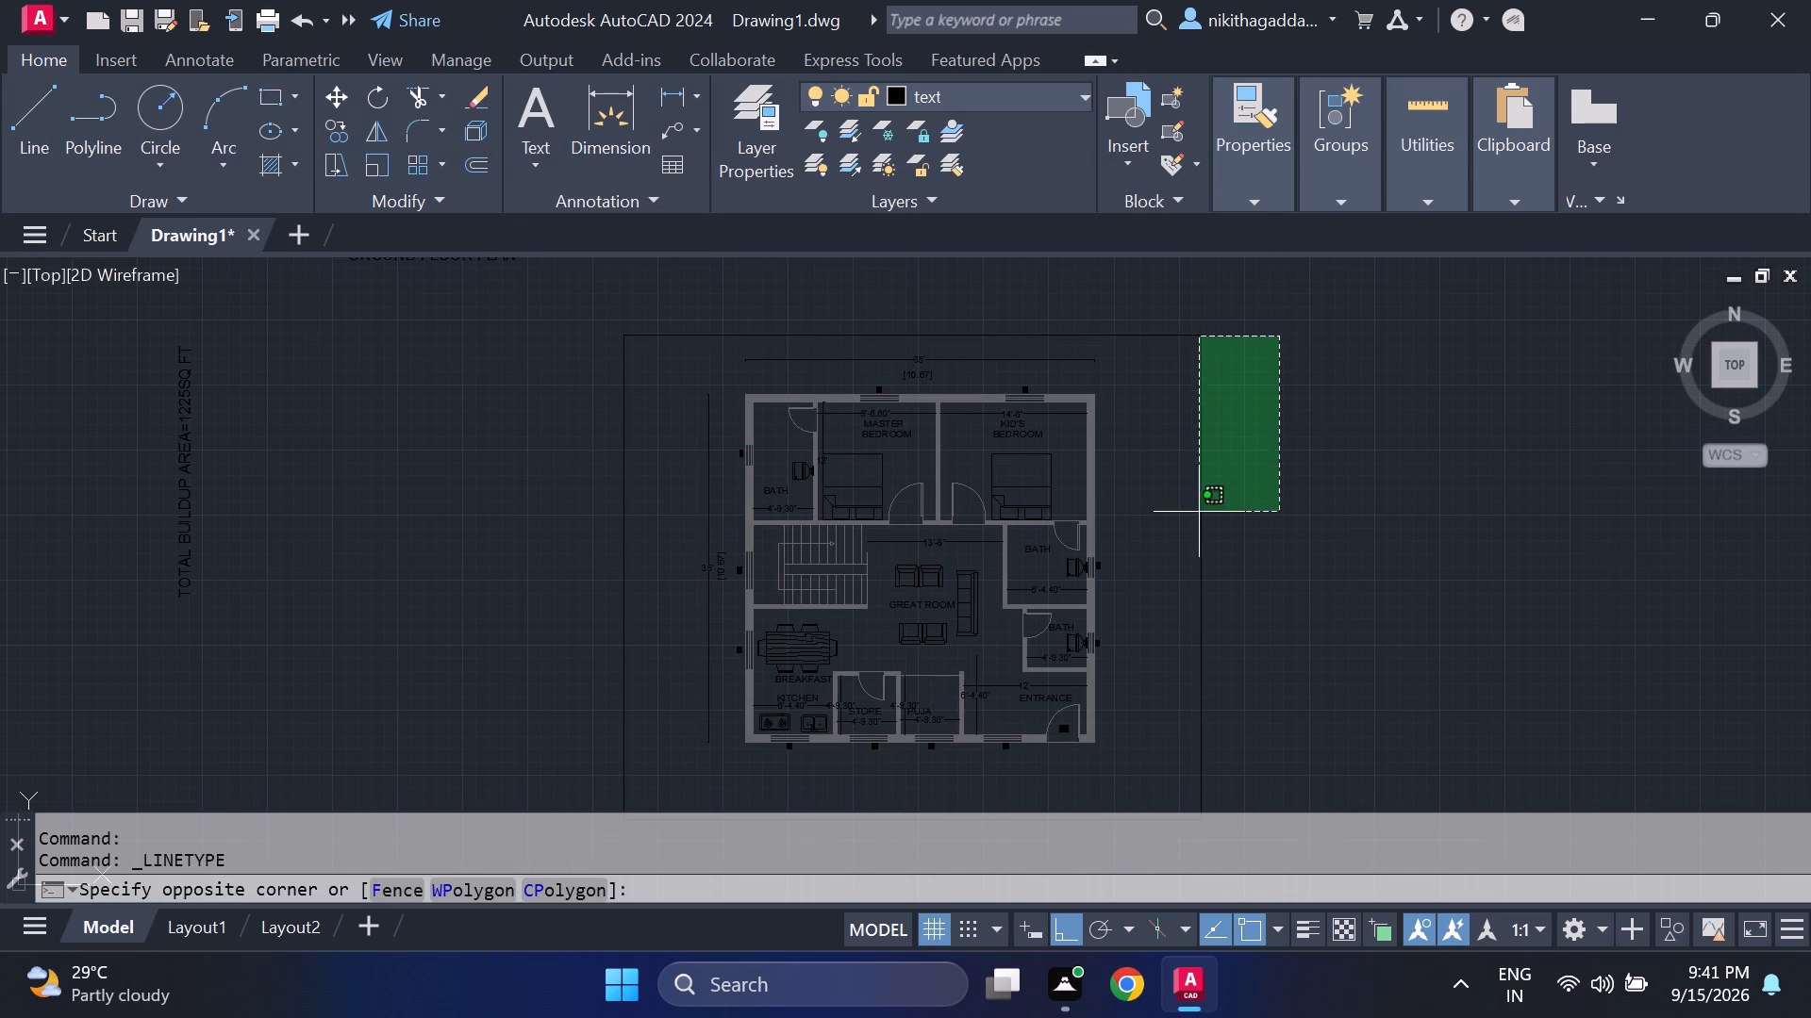
pyautogui.click(1145, 620)
pyautogui.click(739, 320)
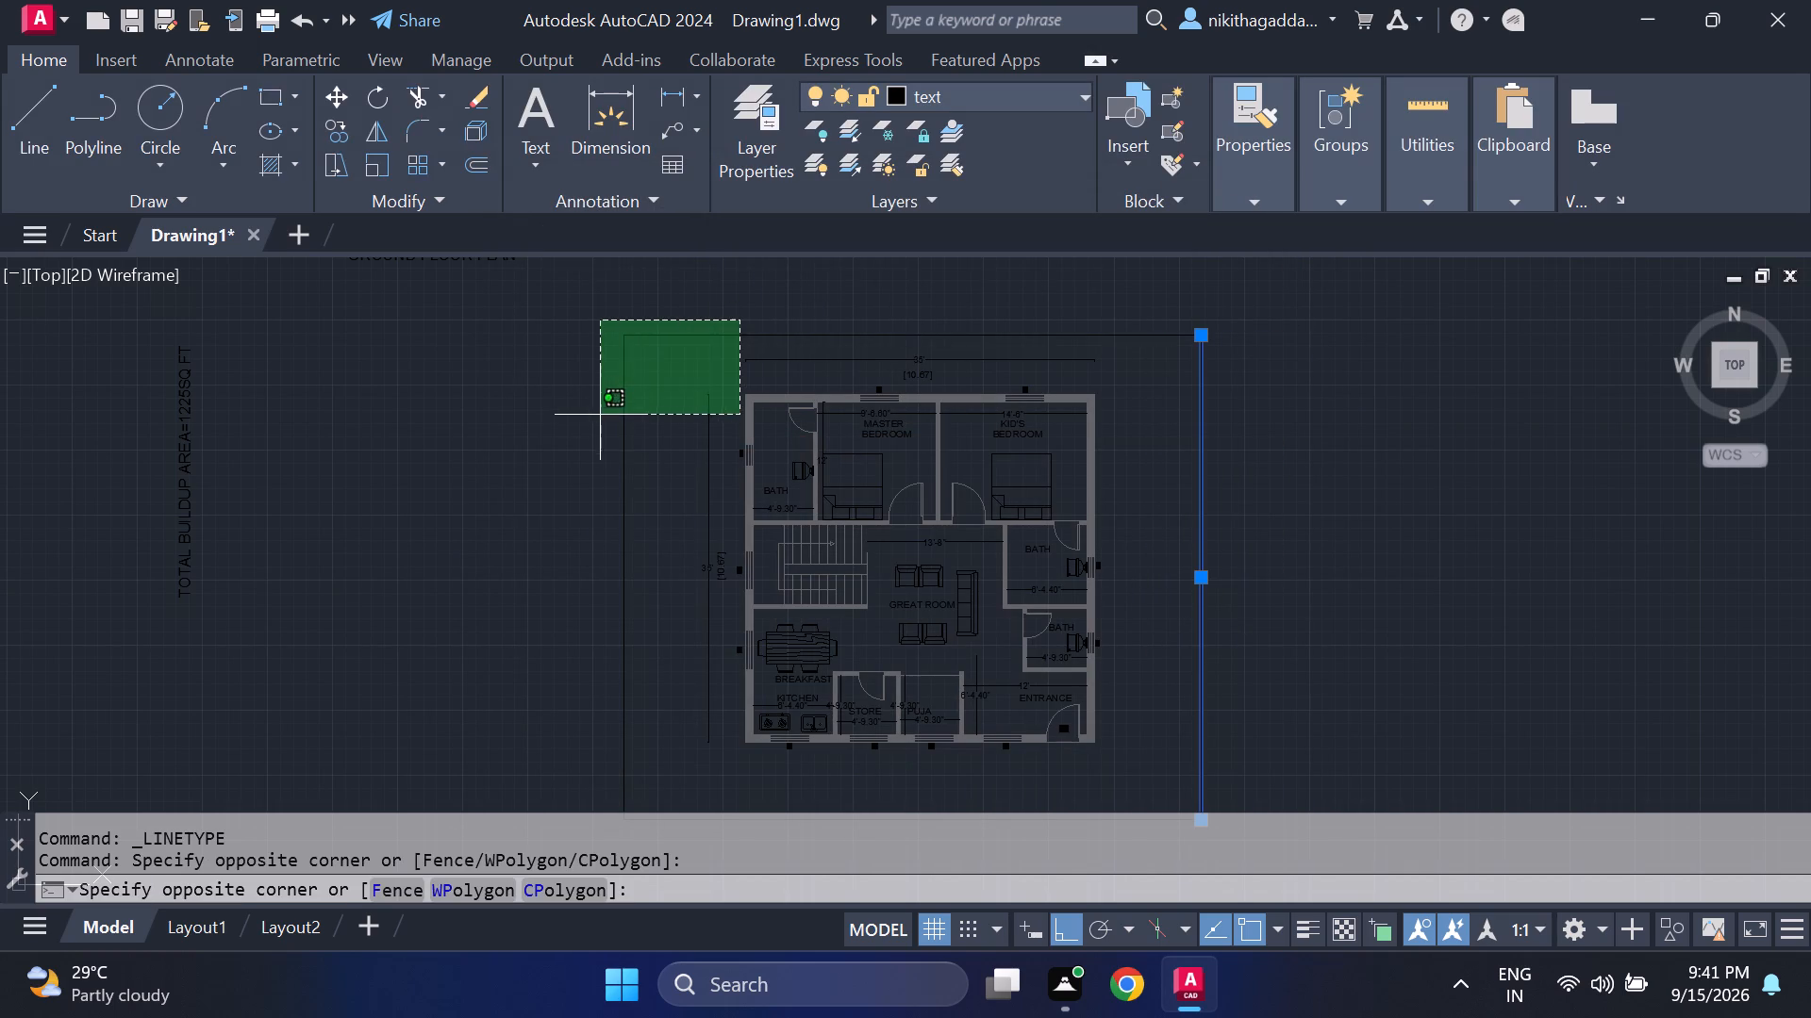
pyautogui.click(607, 346)
pyautogui.moveTo(651, 443); pyautogui.dragTo(660, 288, button='middle')
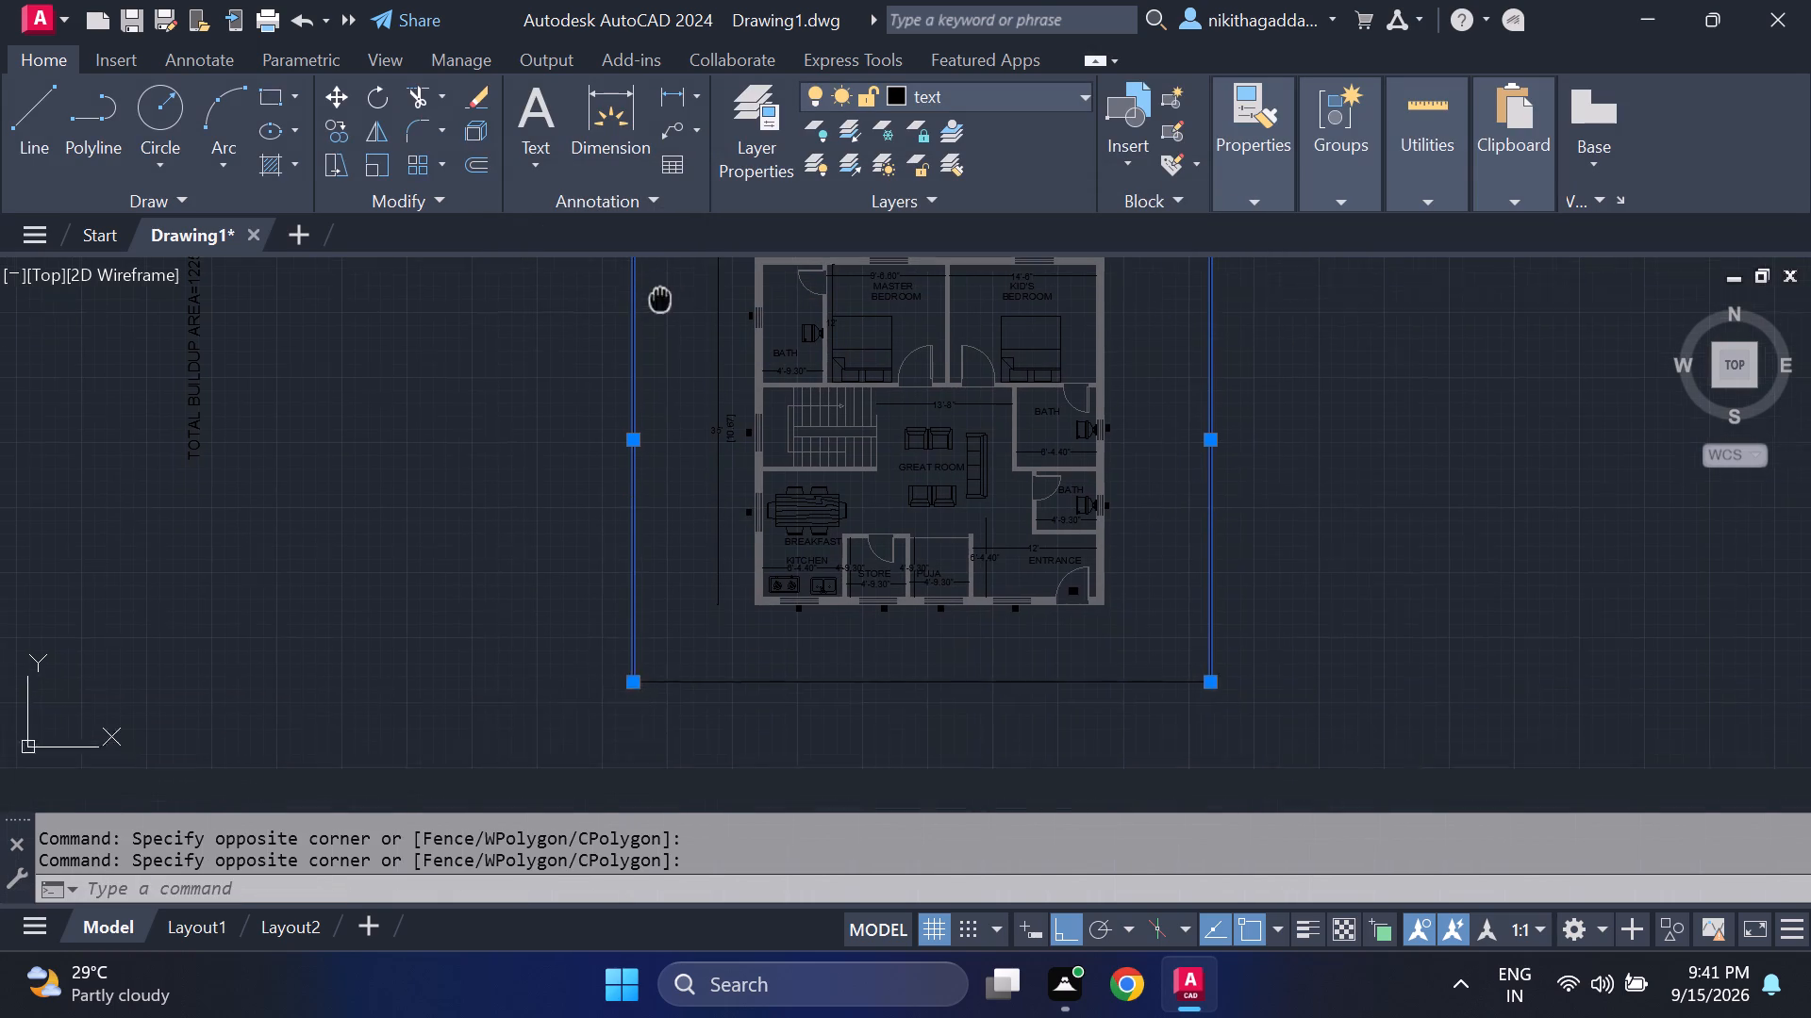
pyautogui.moveTo(660, 288); pyautogui.dragTo(660, 275, button='middle')
pyautogui.moveTo(749, 610); pyautogui.dragTo(735, 637)
pyautogui.click(670, 689)
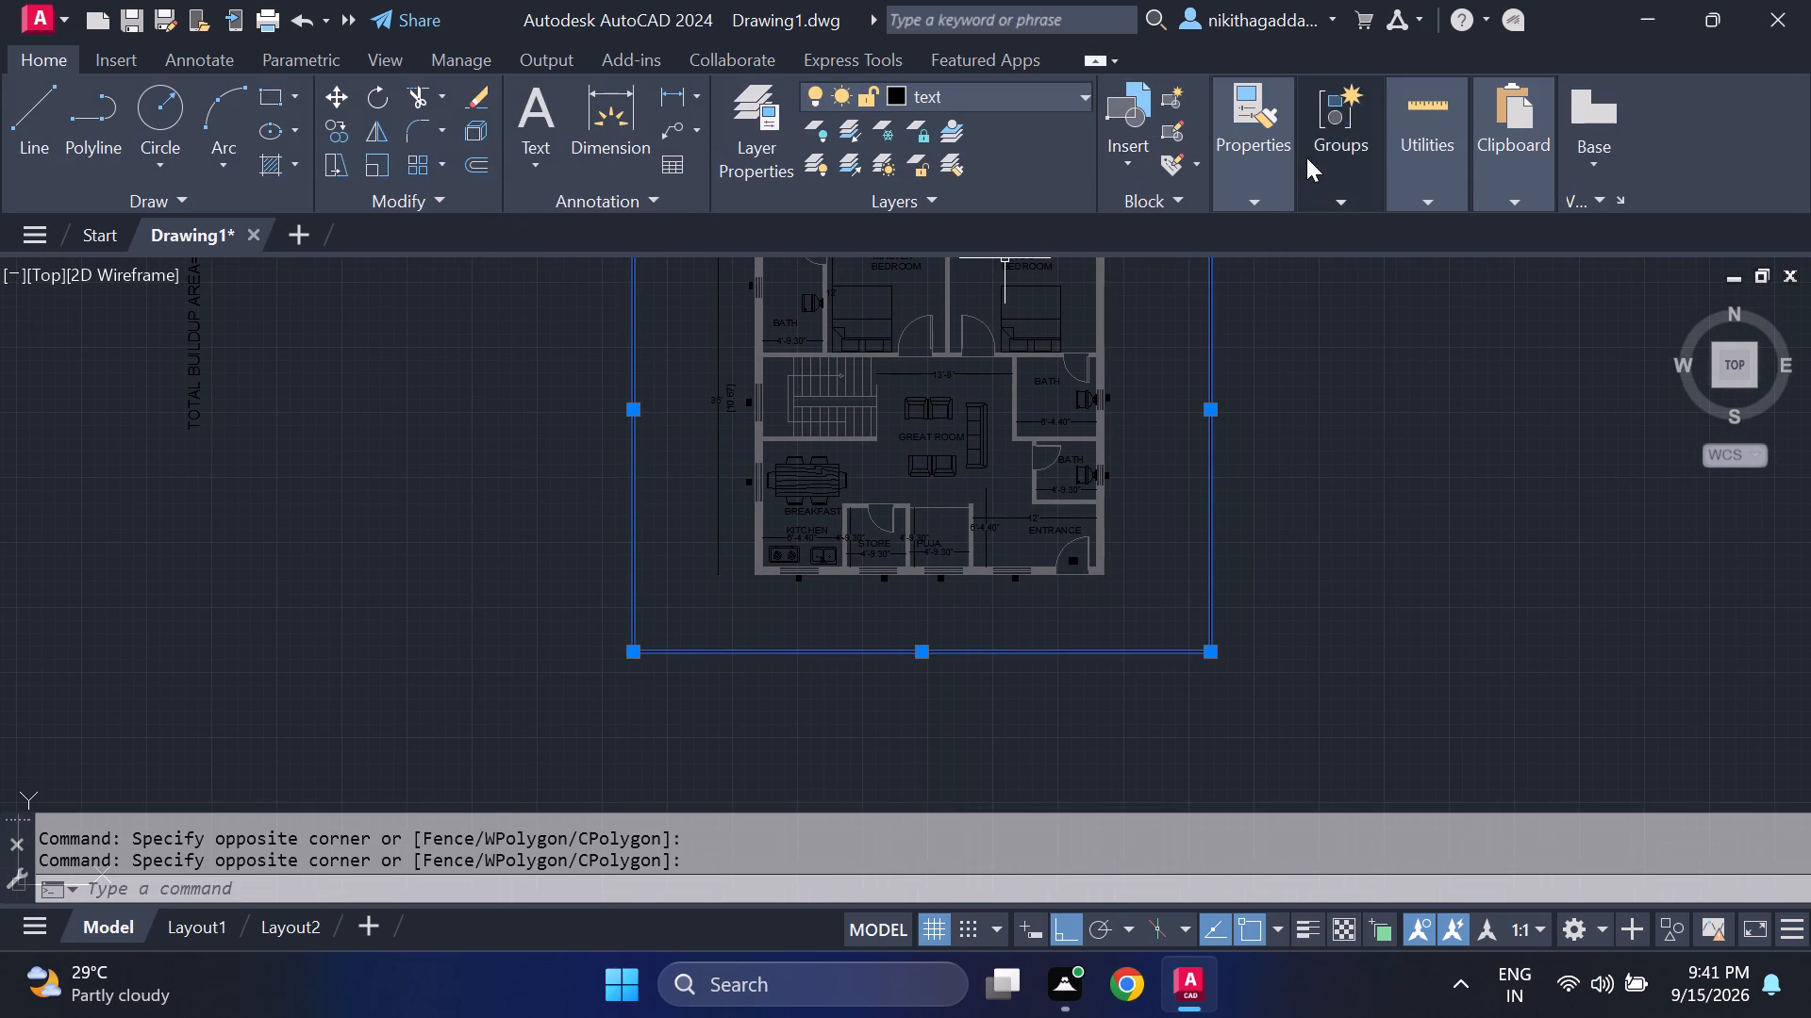
pyautogui.click(1258, 185)
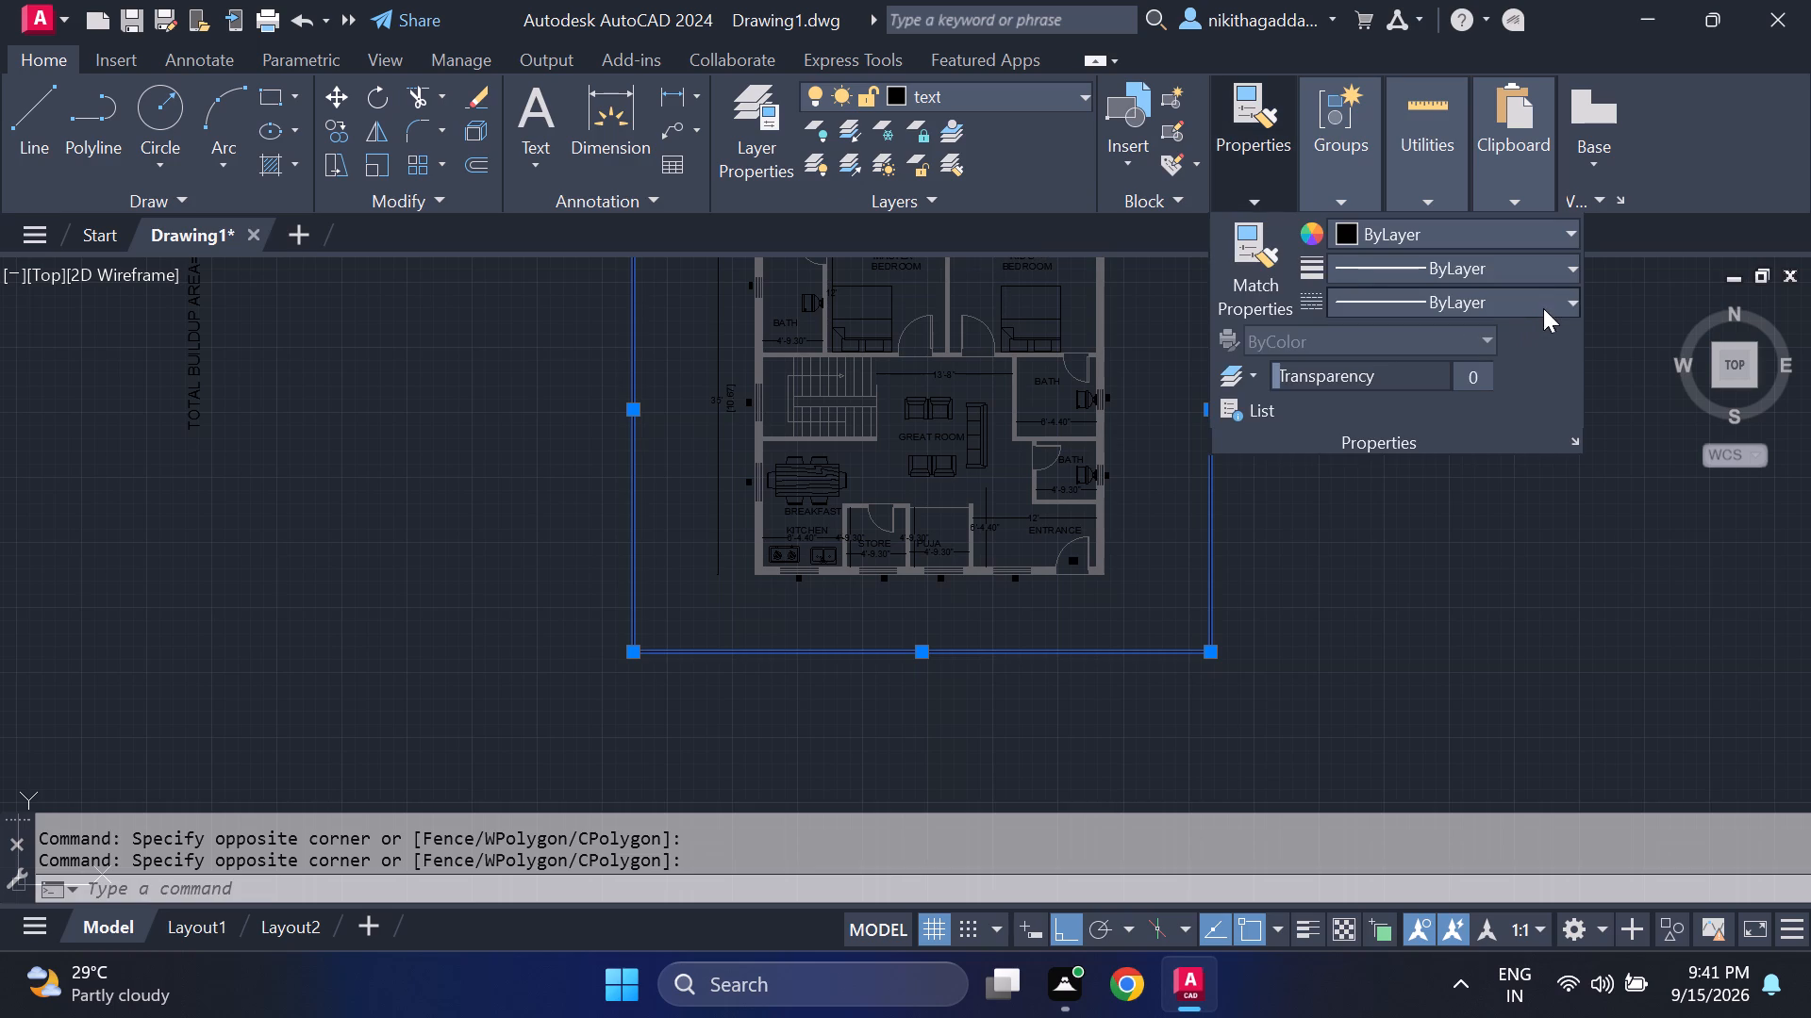
pyautogui.click(1553, 304)
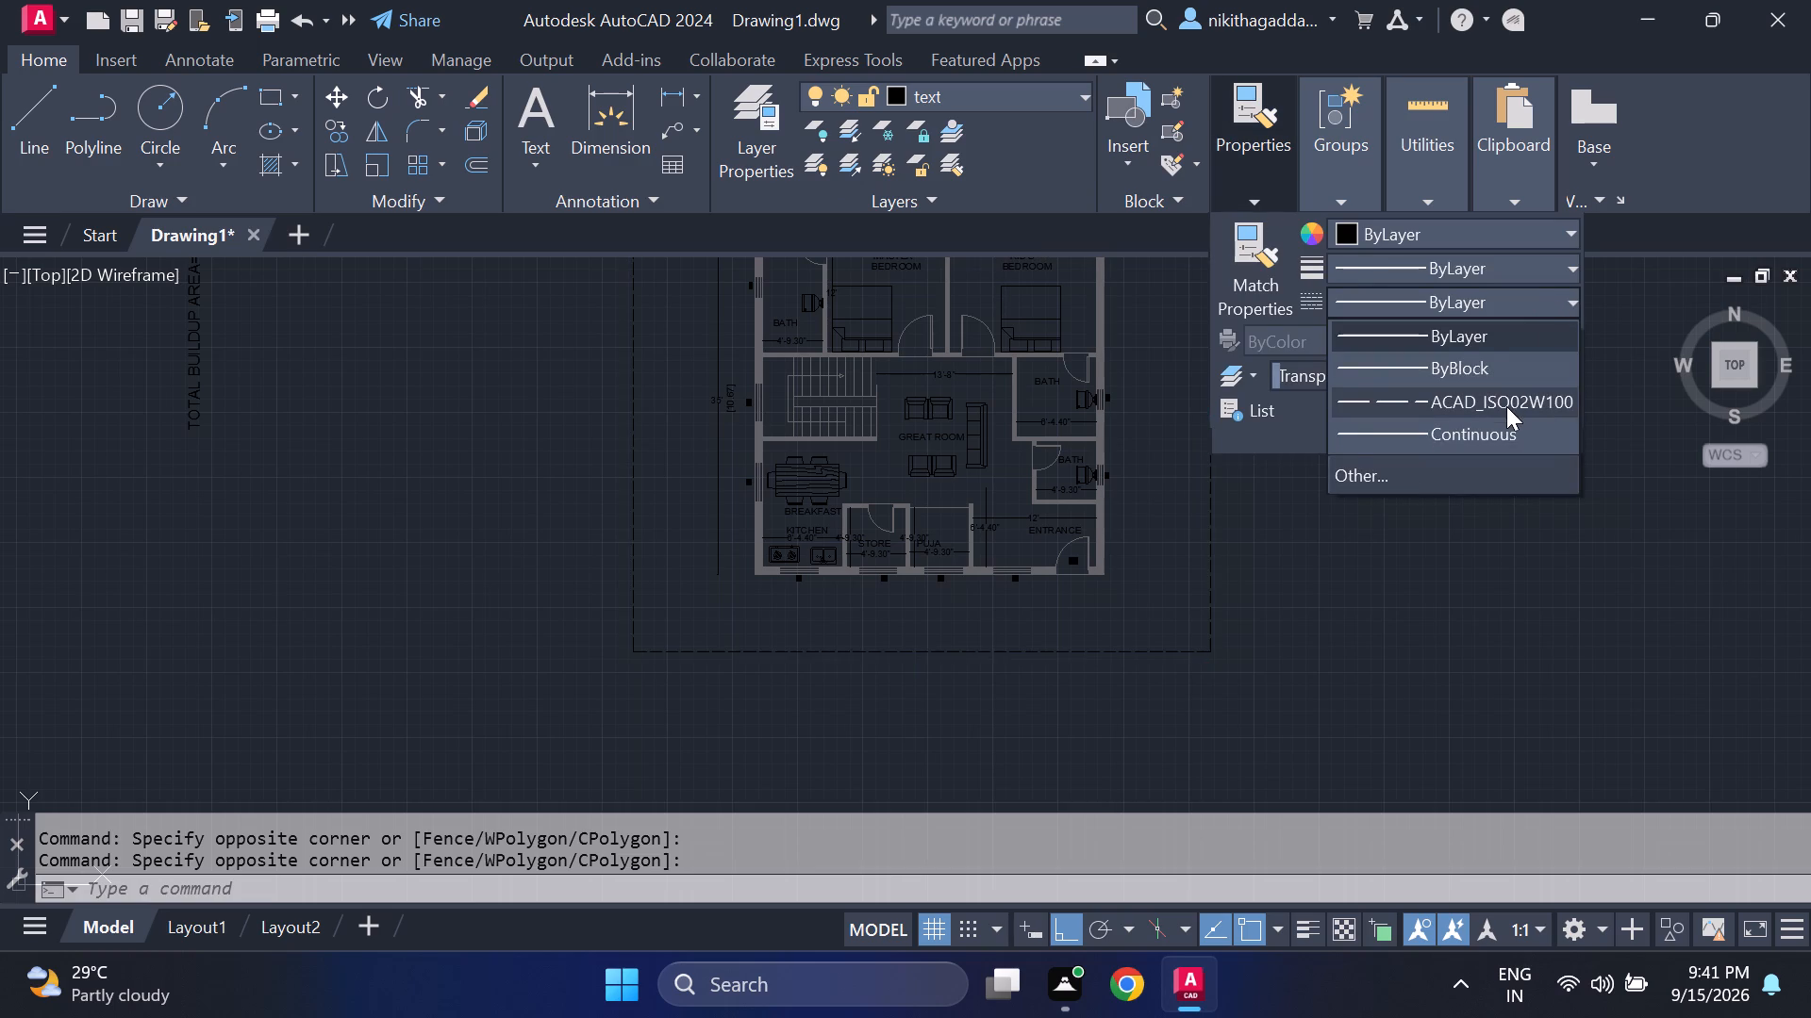
pyautogui.click(1506, 406)
pyautogui.press('Escape')
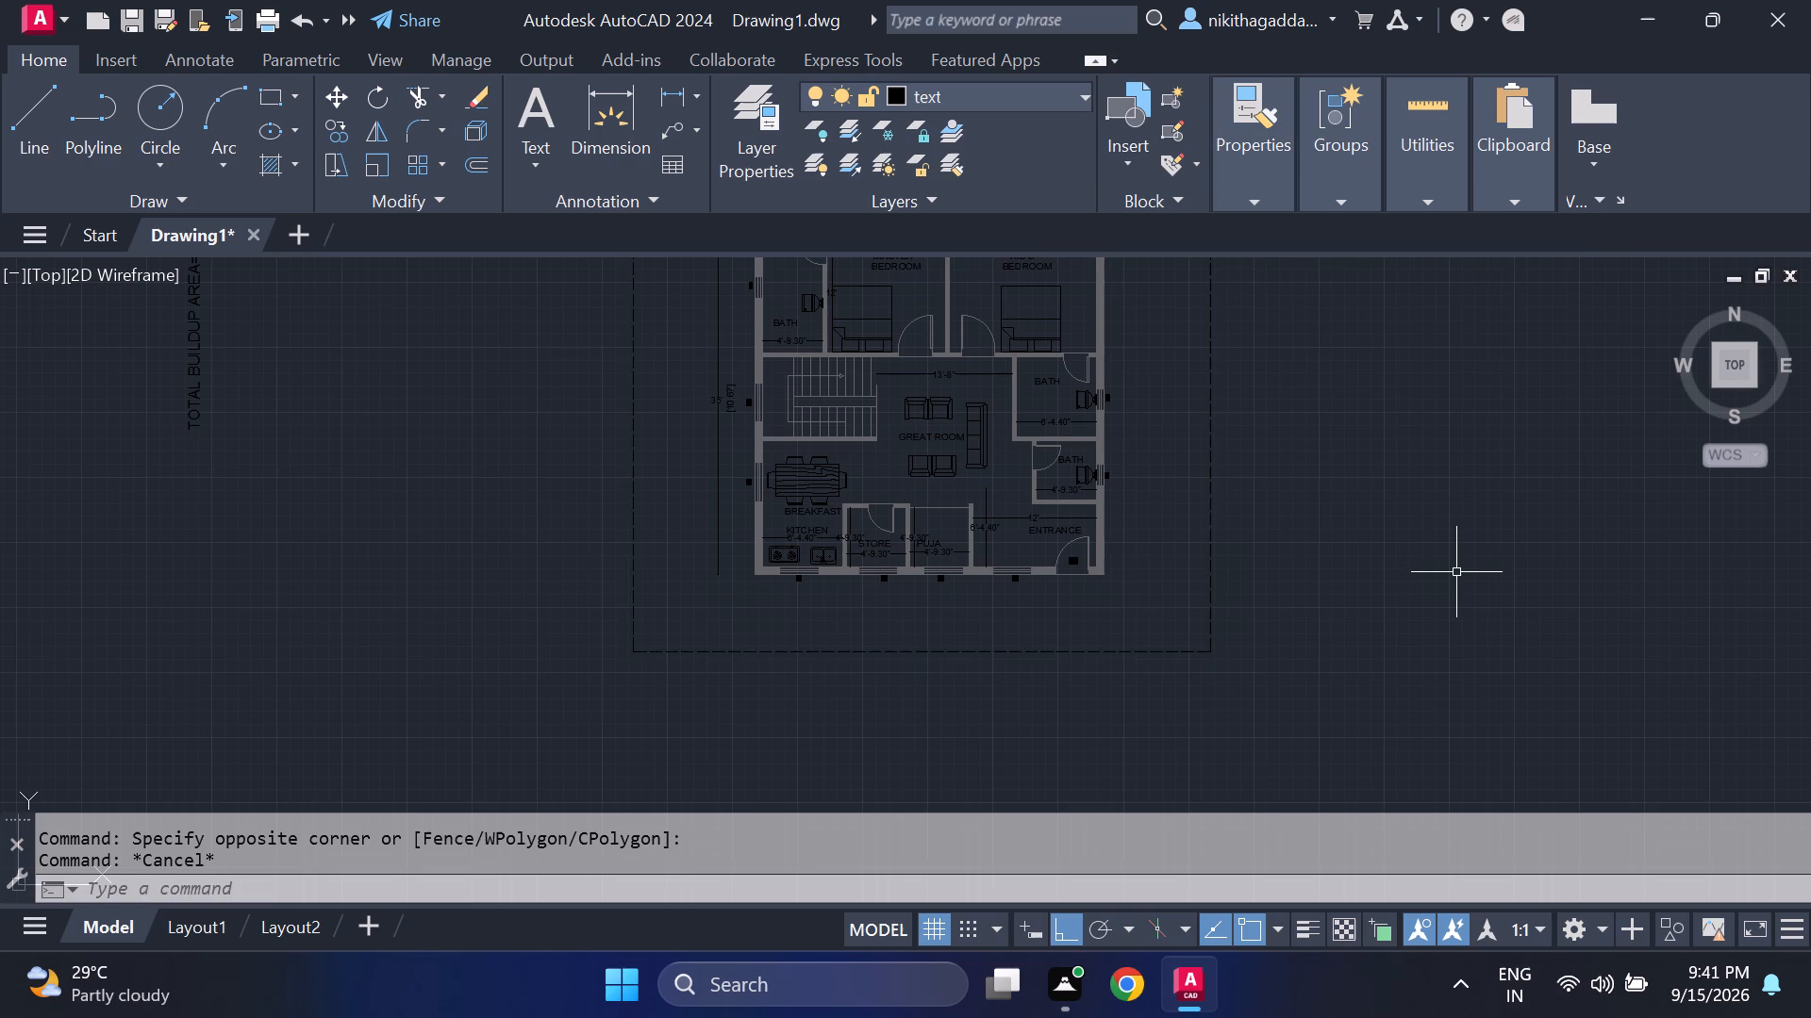
# With Ortho off, move the GROUND FLOOR PLAN text just below the plan's bottom wall, inside the dashed boundary.
pyautogui.moveTo(1457, 570); pyautogui.dragTo(1565, 540, button='middle')
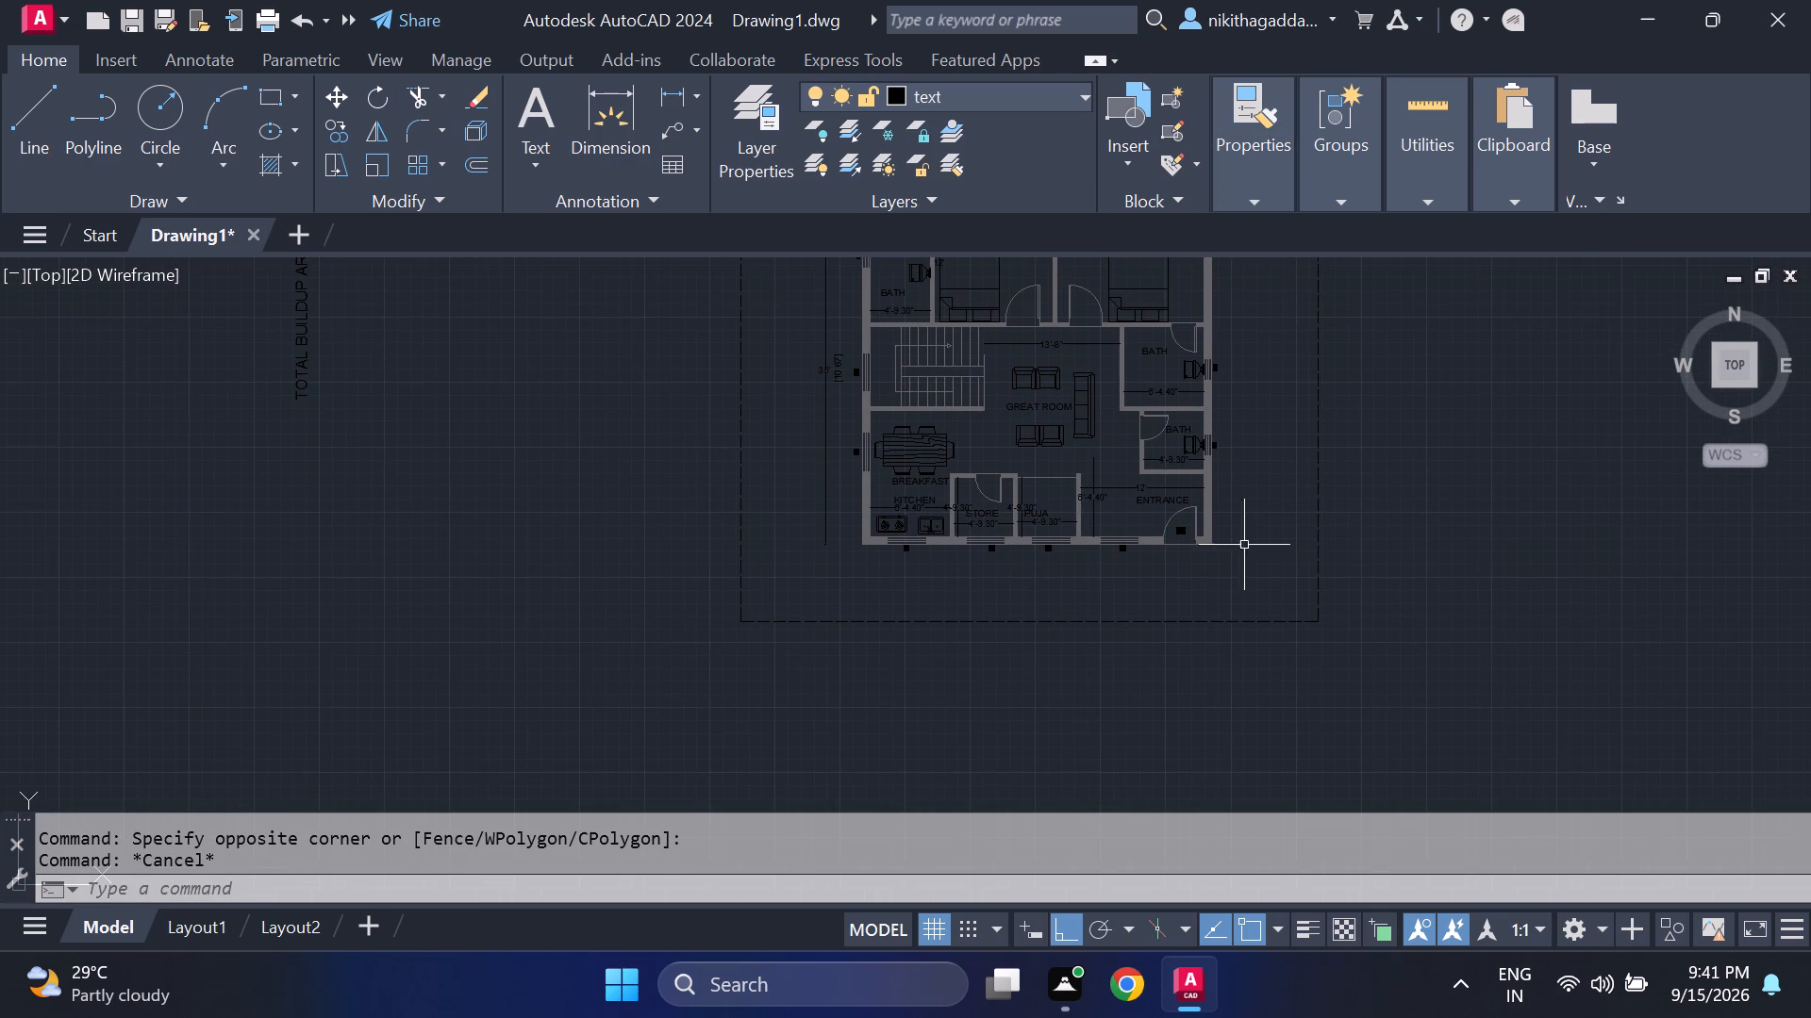
pyautogui.moveTo(560, 392); pyautogui.dragTo(706, 651, button='middle')
pyautogui.moveTo(767, 270); pyautogui.dragTo(758, 277)
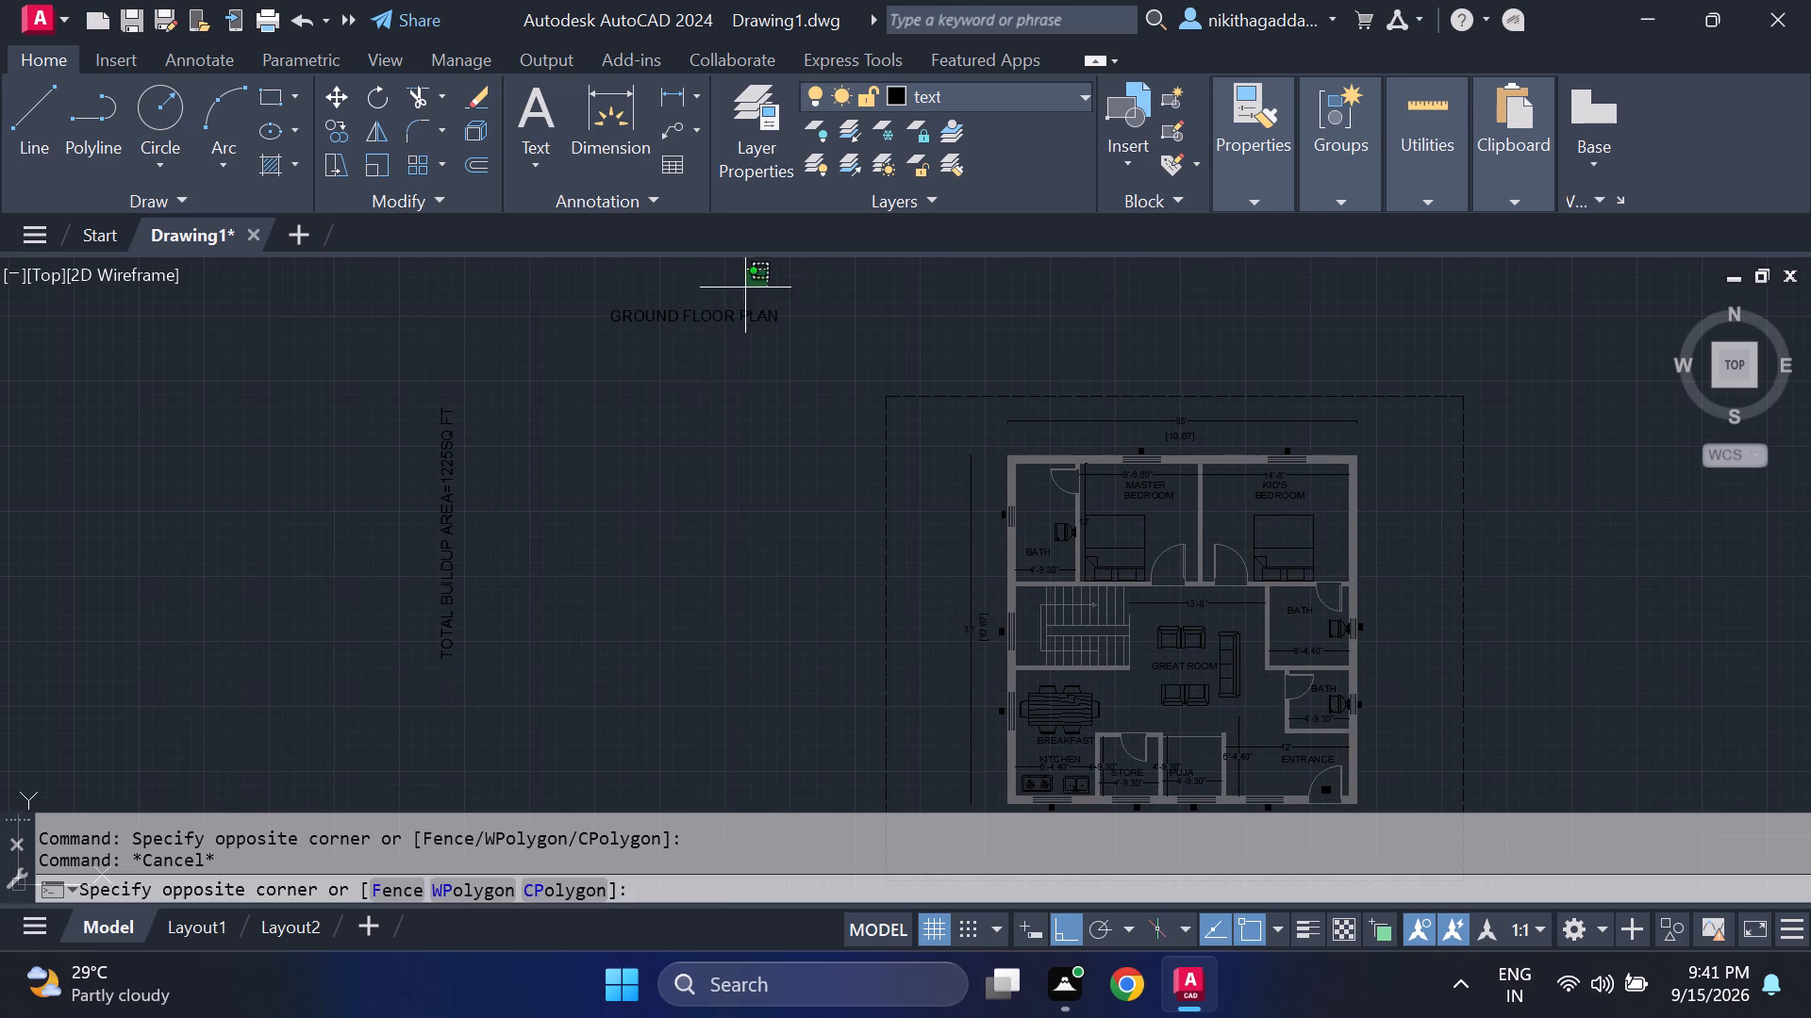
pyautogui.click(509, 503)
pyautogui.press('m')
pyautogui.press('Return')
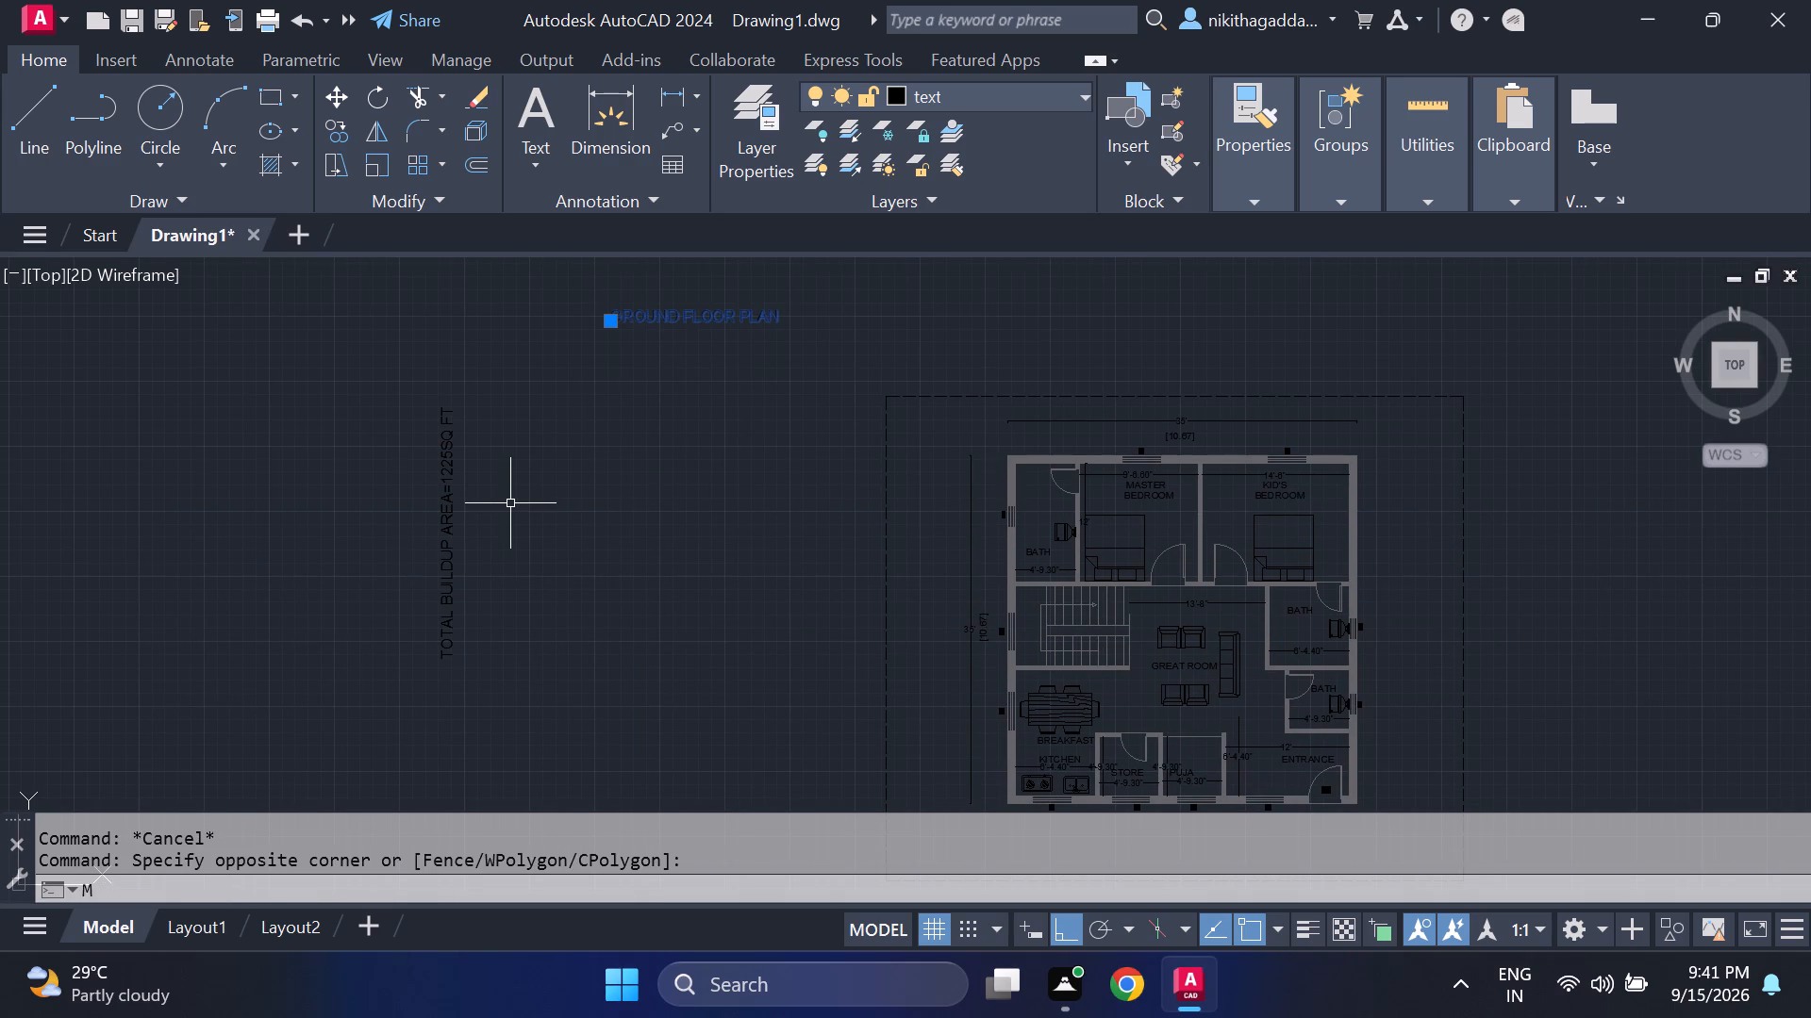
pyautogui.click(599, 324)
pyautogui.scroll(-2, 607, 661)
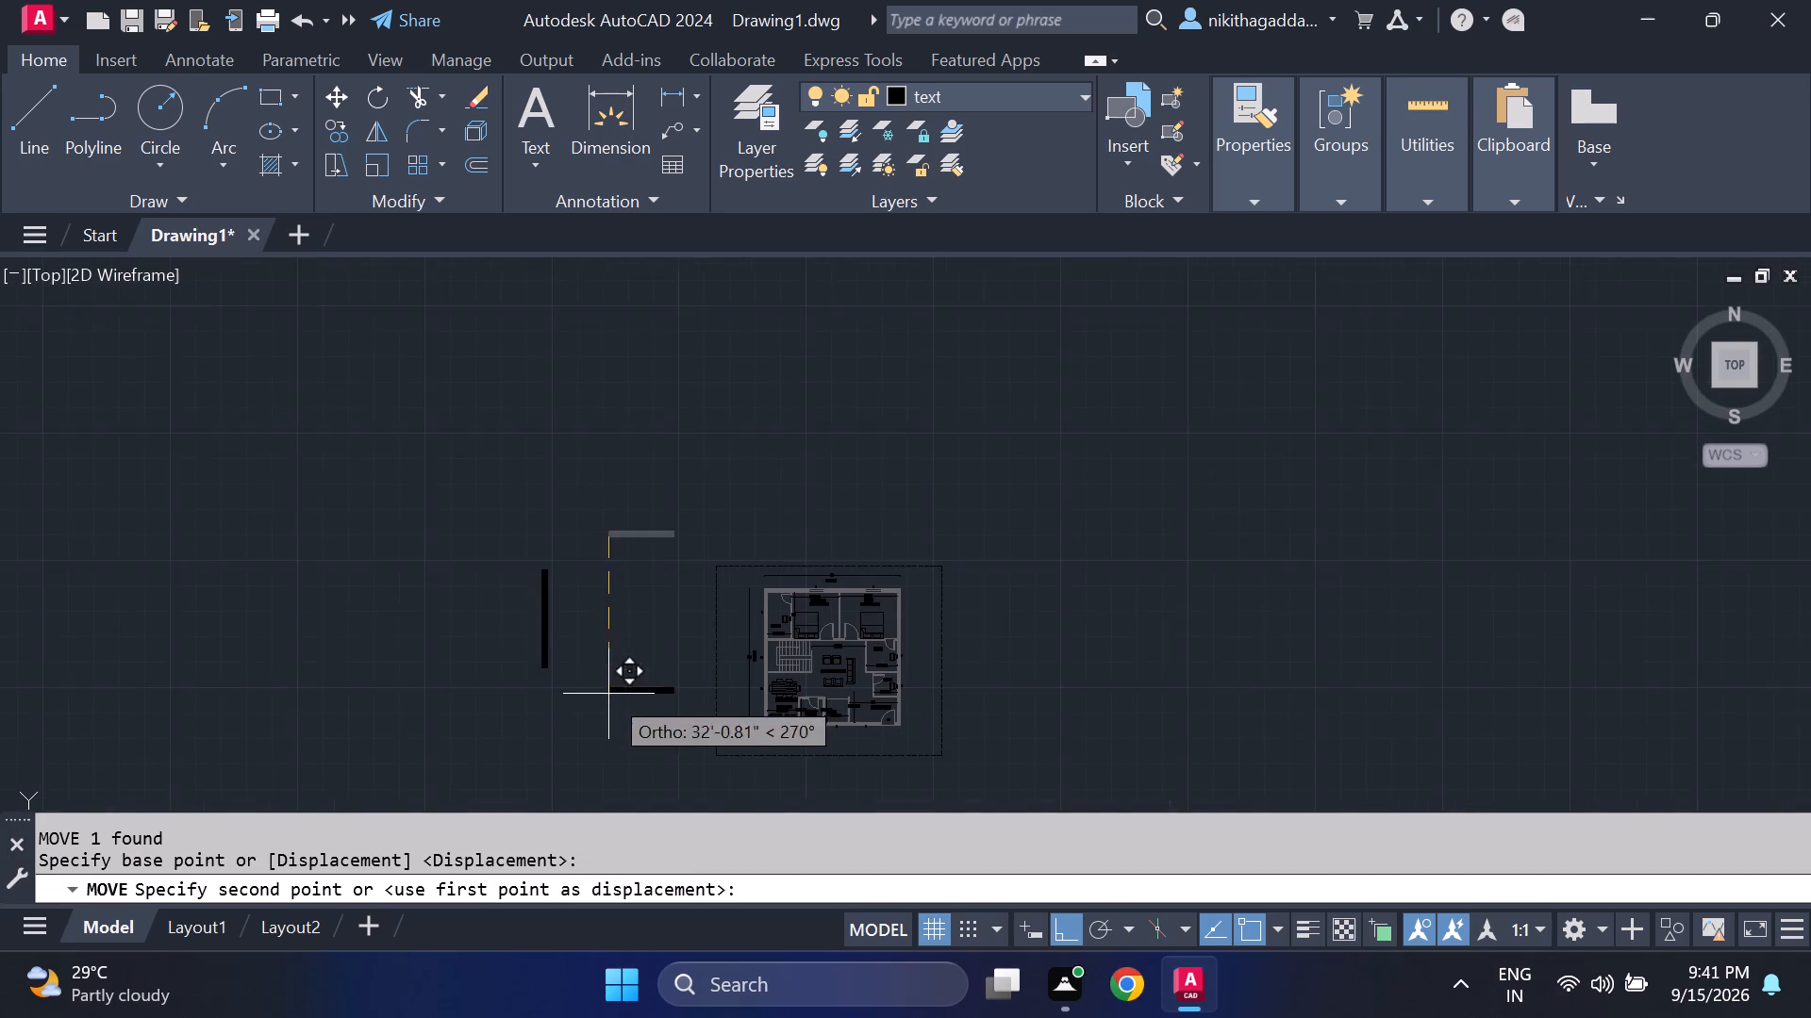
pyautogui.moveTo(605, 689); pyautogui.dragTo(597, 582, button='middle')
pyautogui.press('F8')
pyautogui.scroll(3, 742, 672)
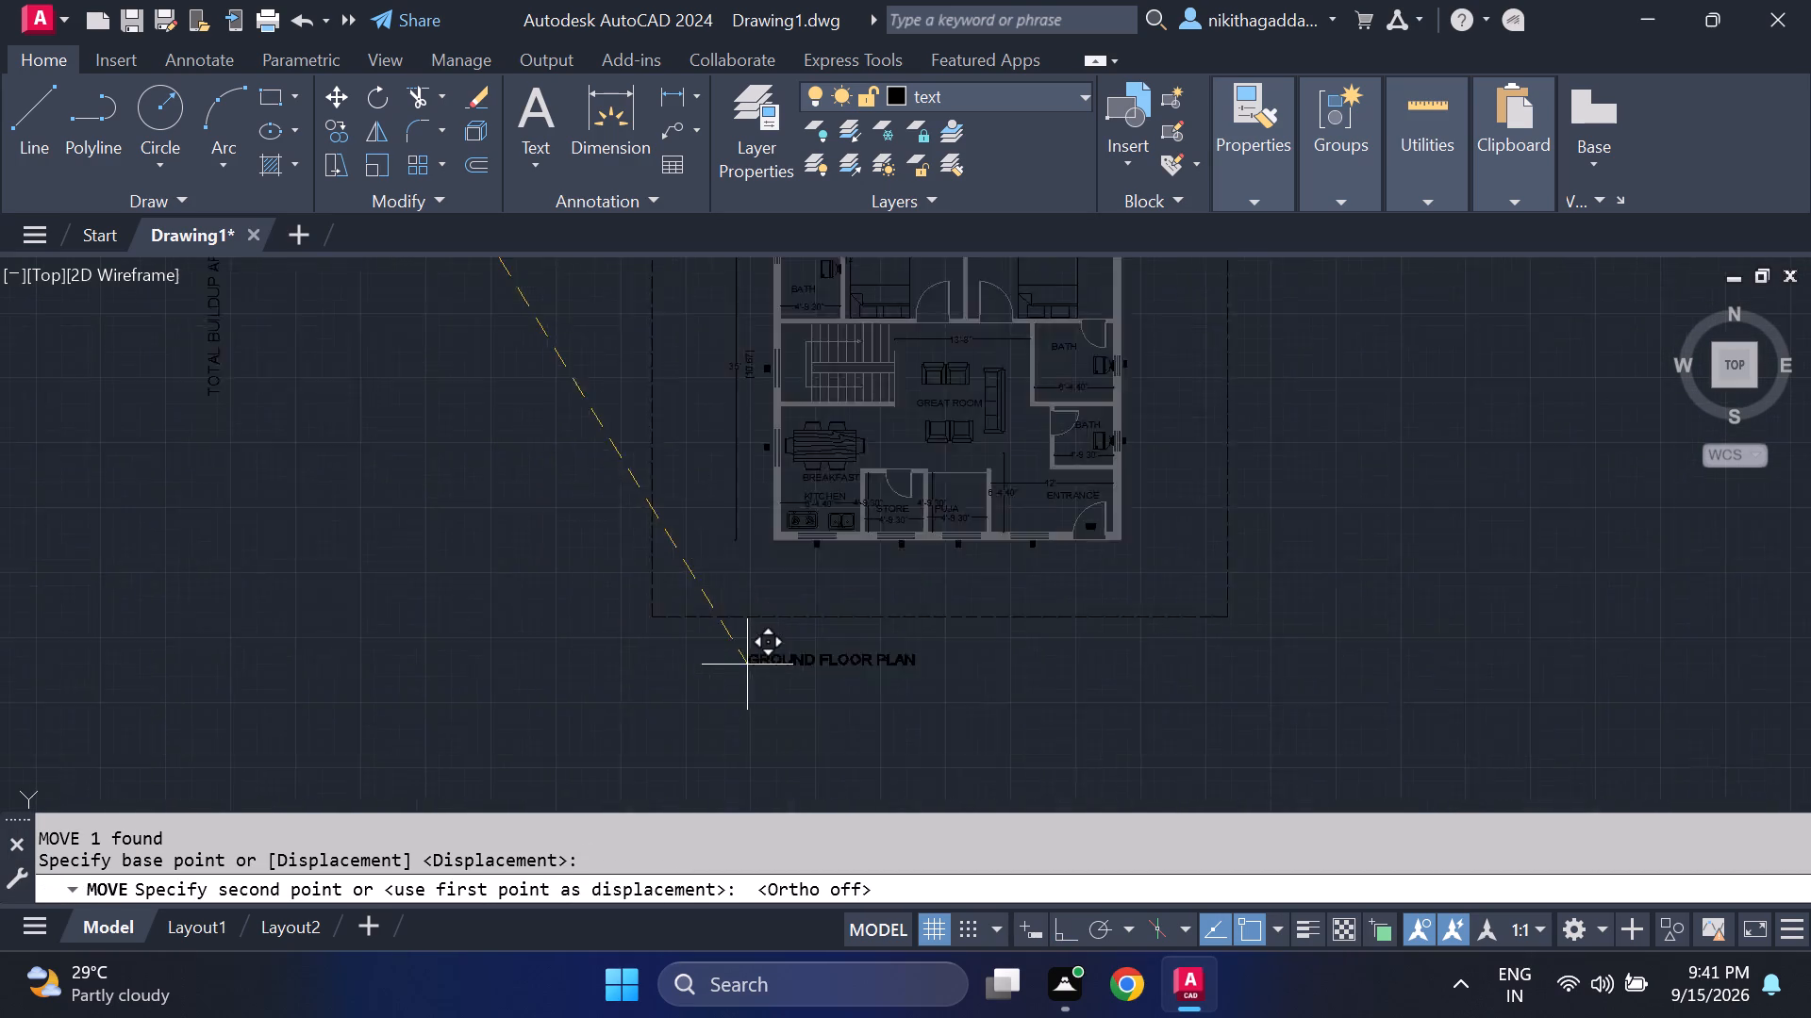
pyautogui.scroll(2, 850, 527)
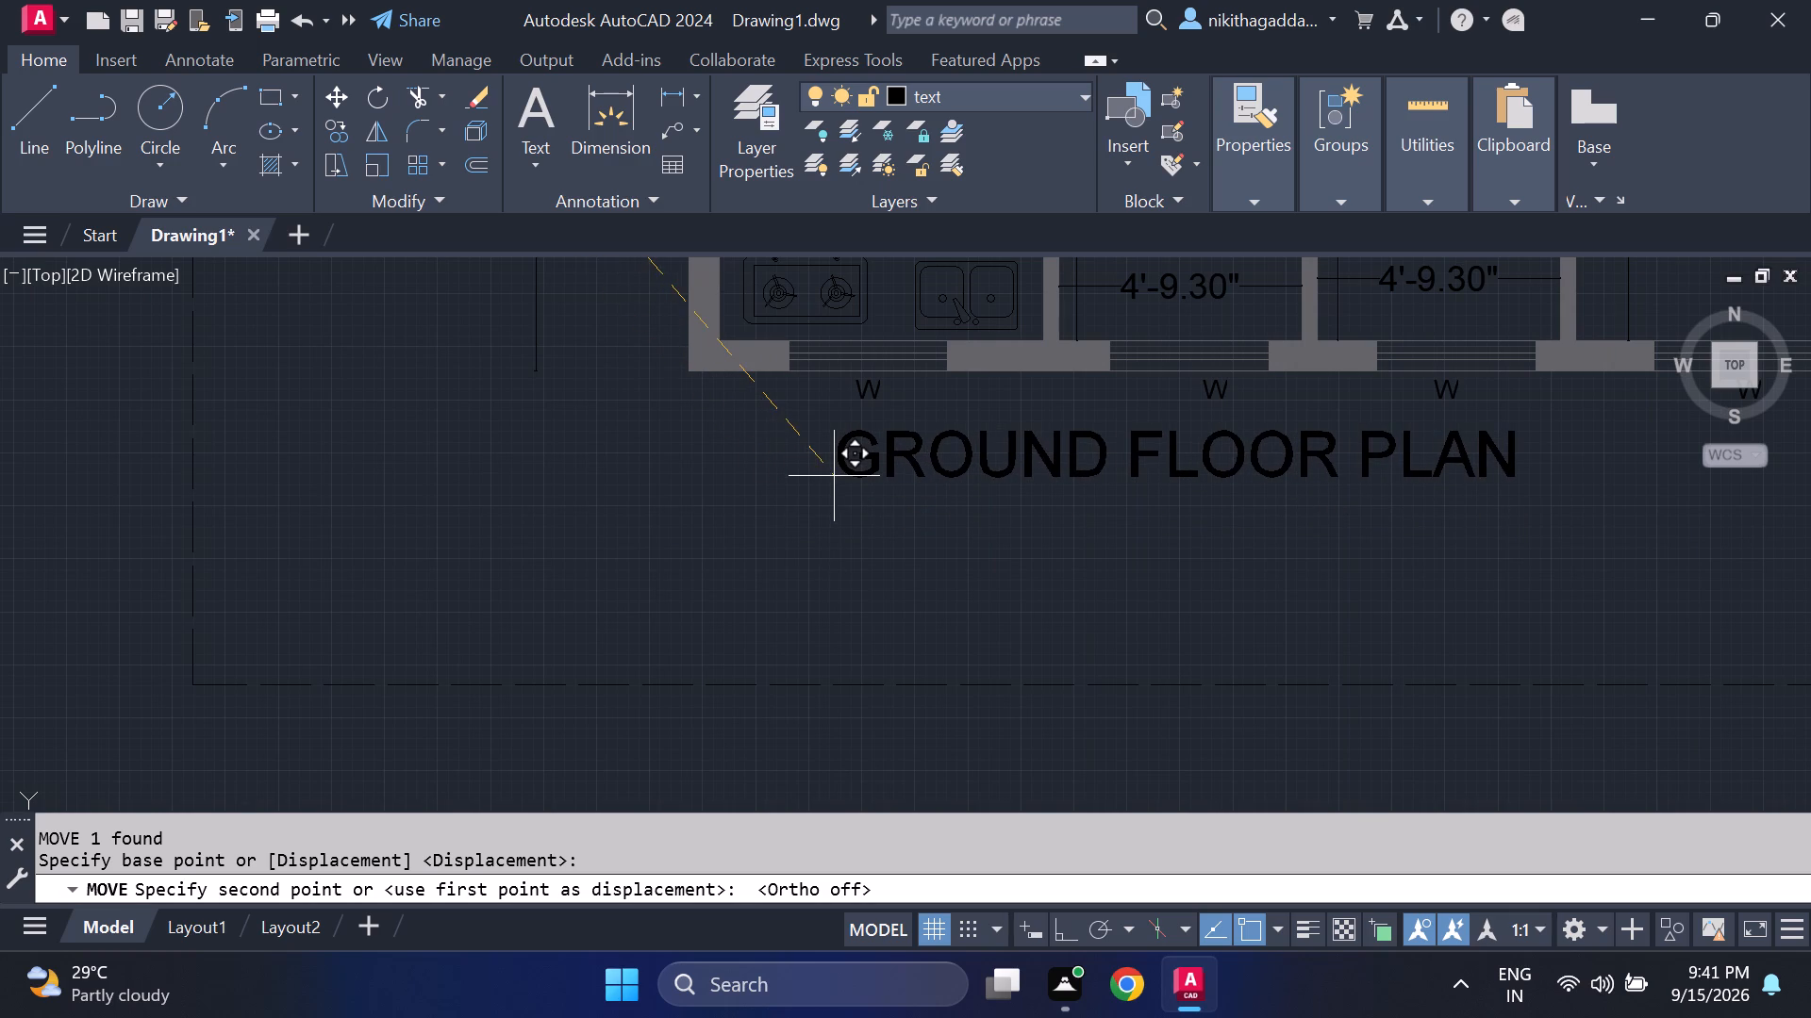
pyautogui.click(841, 476)
# Rotate the vertical TOTAL BUILDUP AREA text by 270° about its insertion point so it reads horizontally.
pyautogui.scroll(-1, 646, 525)
pyautogui.scroll(-1, 464, 508)
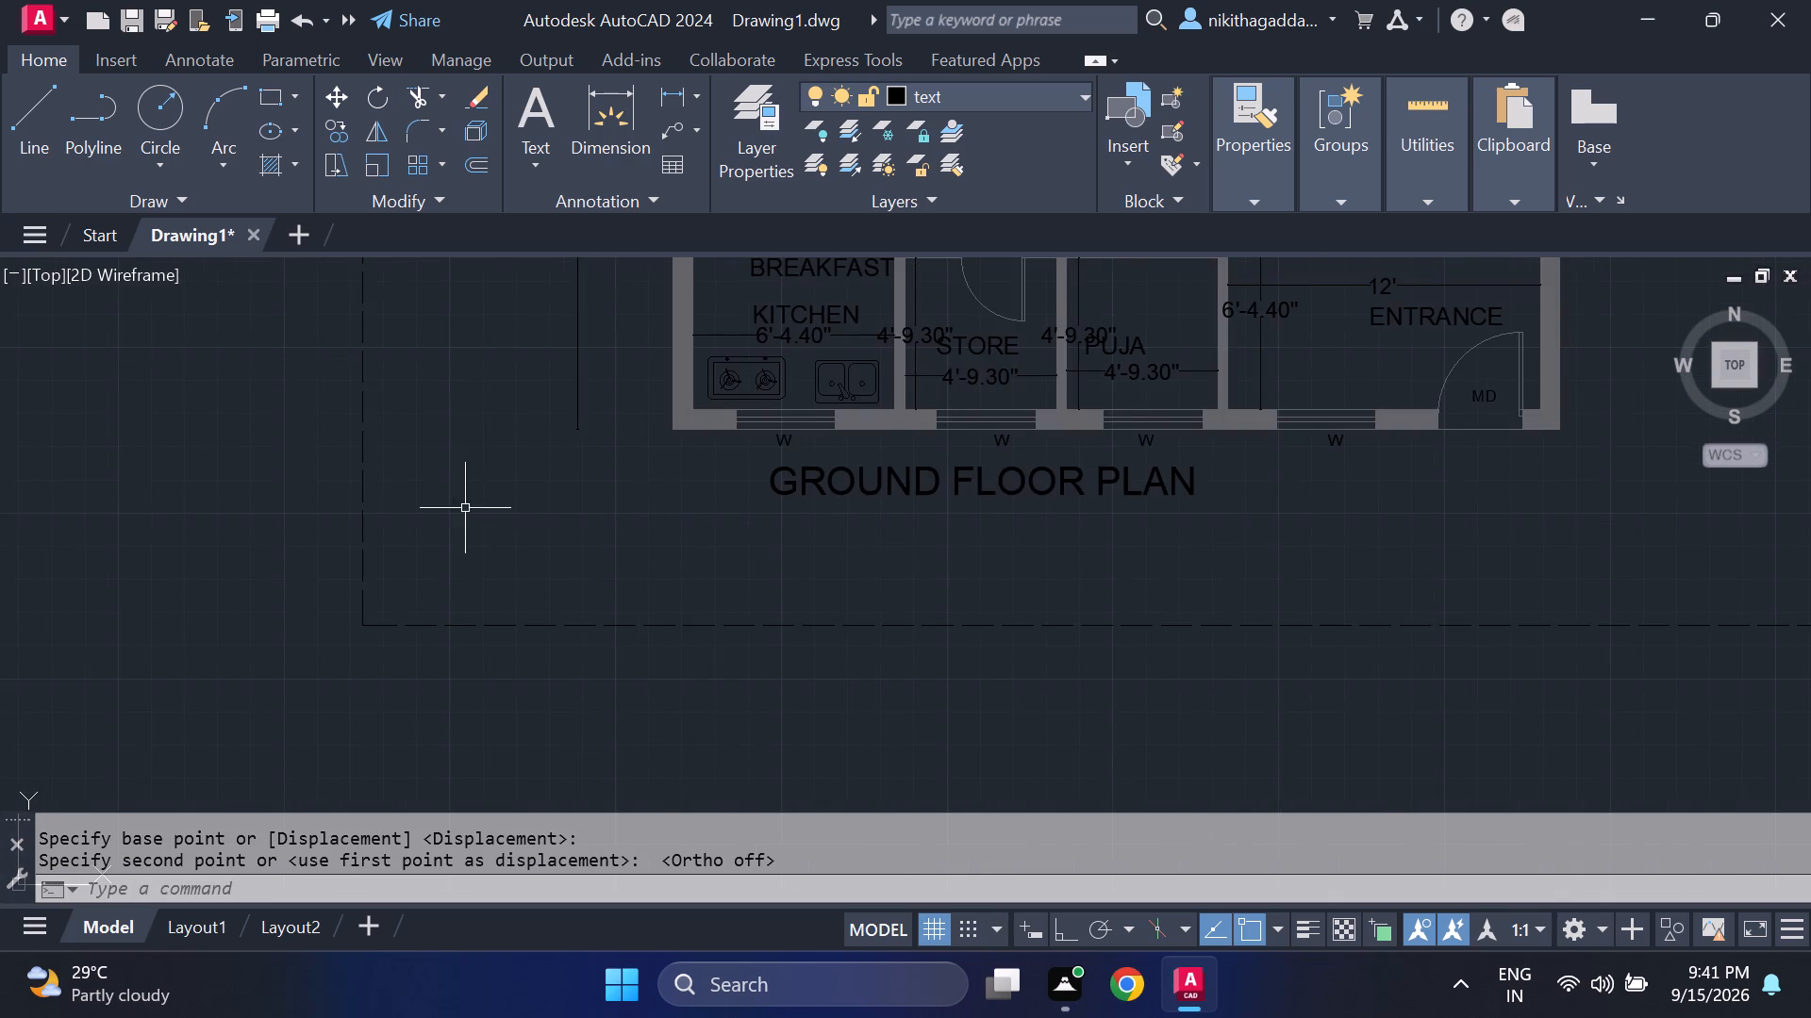
pyautogui.moveTo(414, 475); pyautogui.dragTo(521, 653, button='middle')
pyautogui.scroll(-1, 478, 527)
pyautogui.moveTo(299, 447); pyautogui.dragTo(328, 489, button='middle')
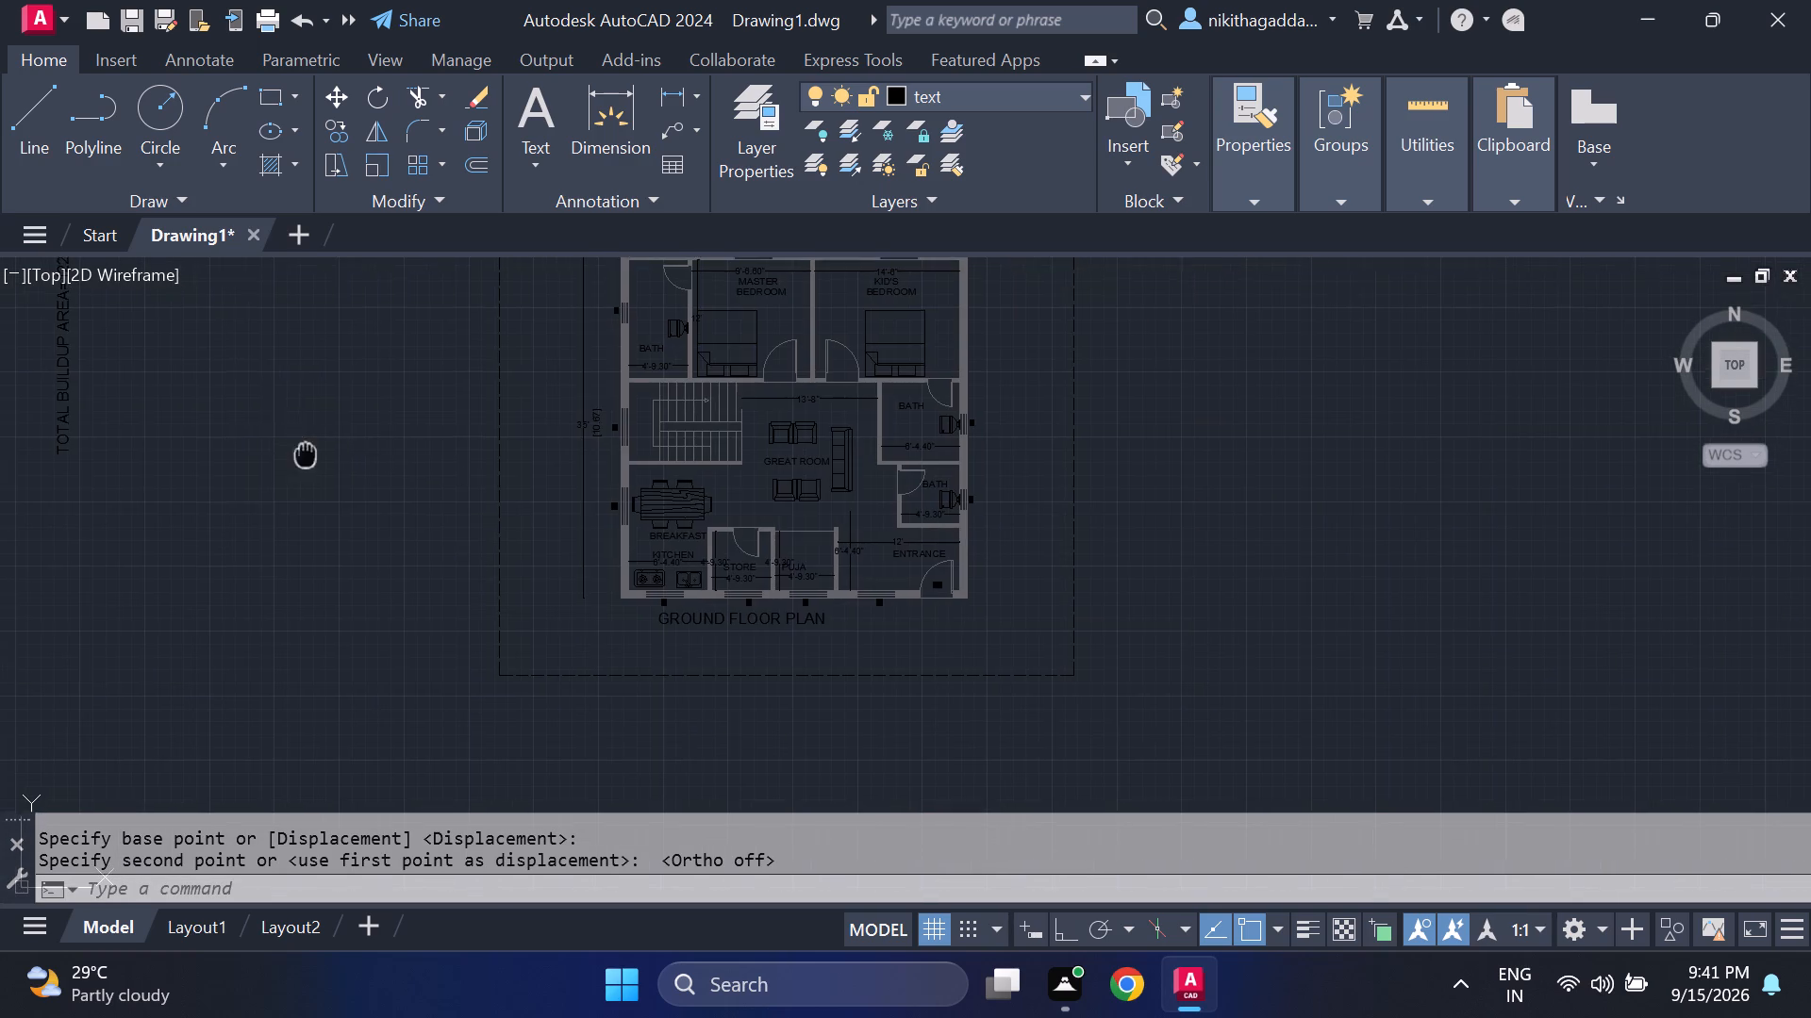
pyautogui.moveTo(328, 489); pyautogui.dragTo(474, 555, button='middle')
pyautogui.moveTo(324, 279); pyautogui.dragTo(306, 285)
pyautogui.click(121, 615)
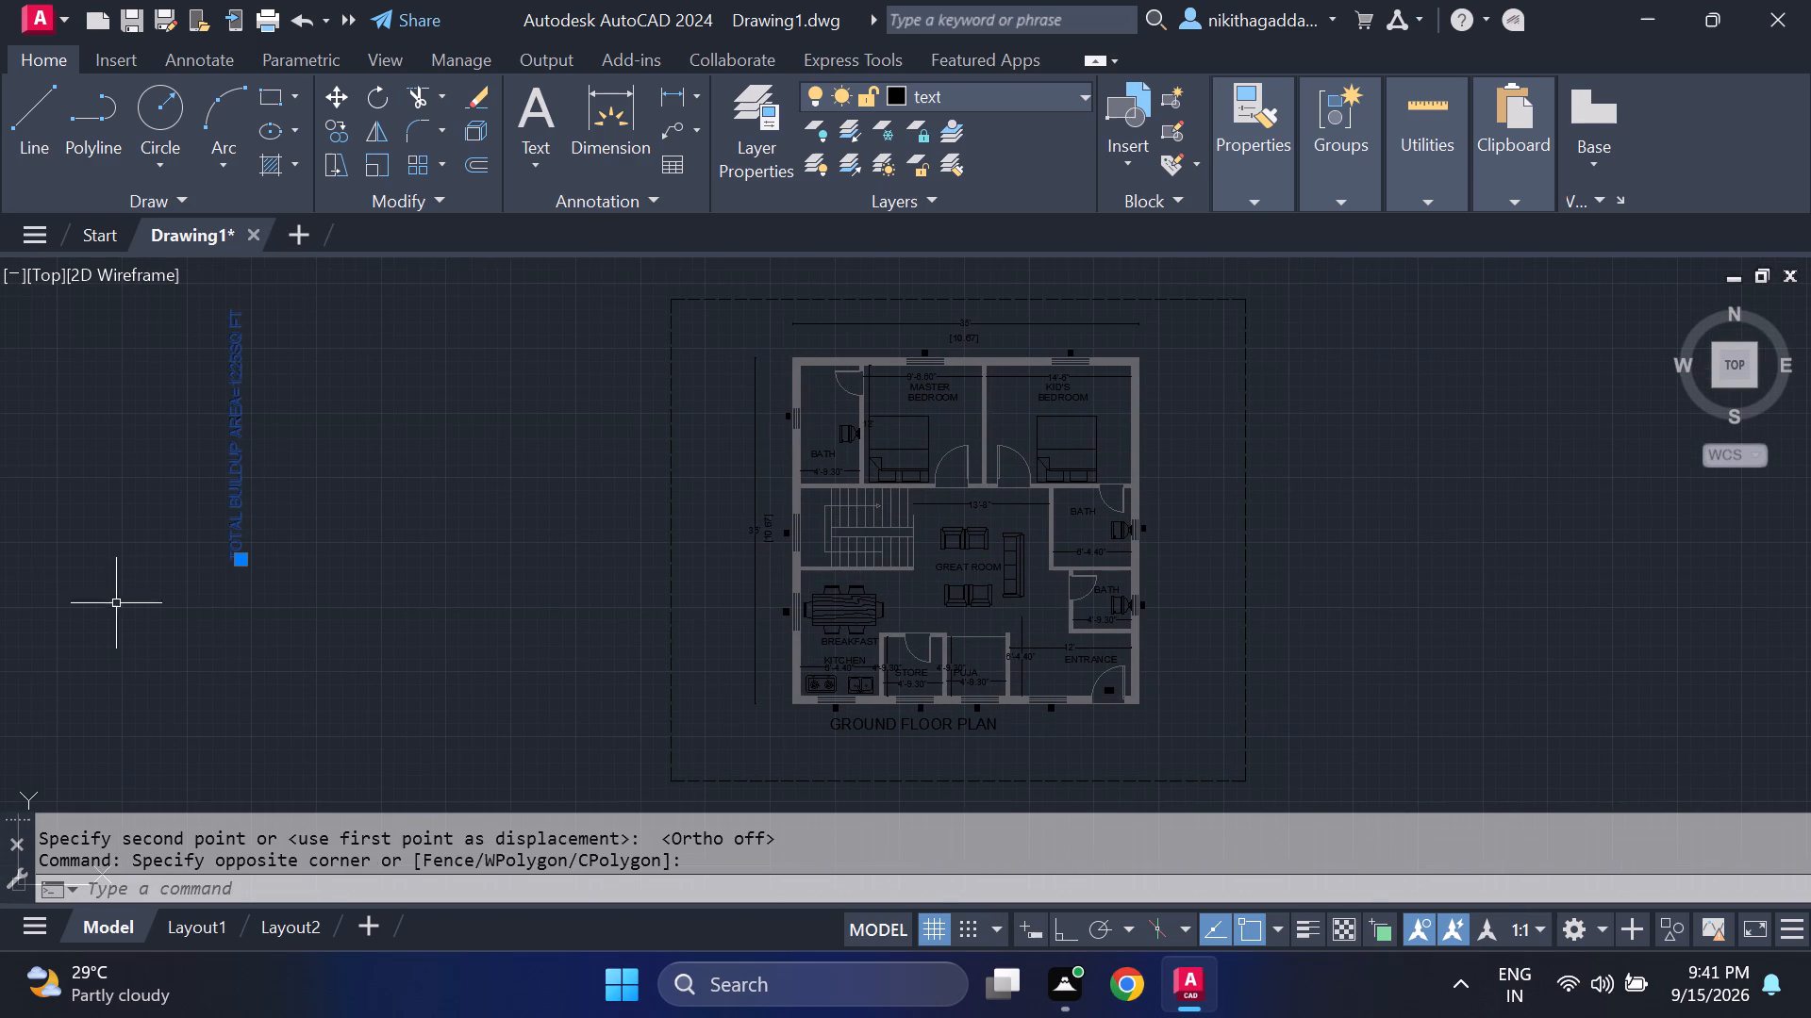
pyautogui.write('RO')
pyautogui.press('Return')
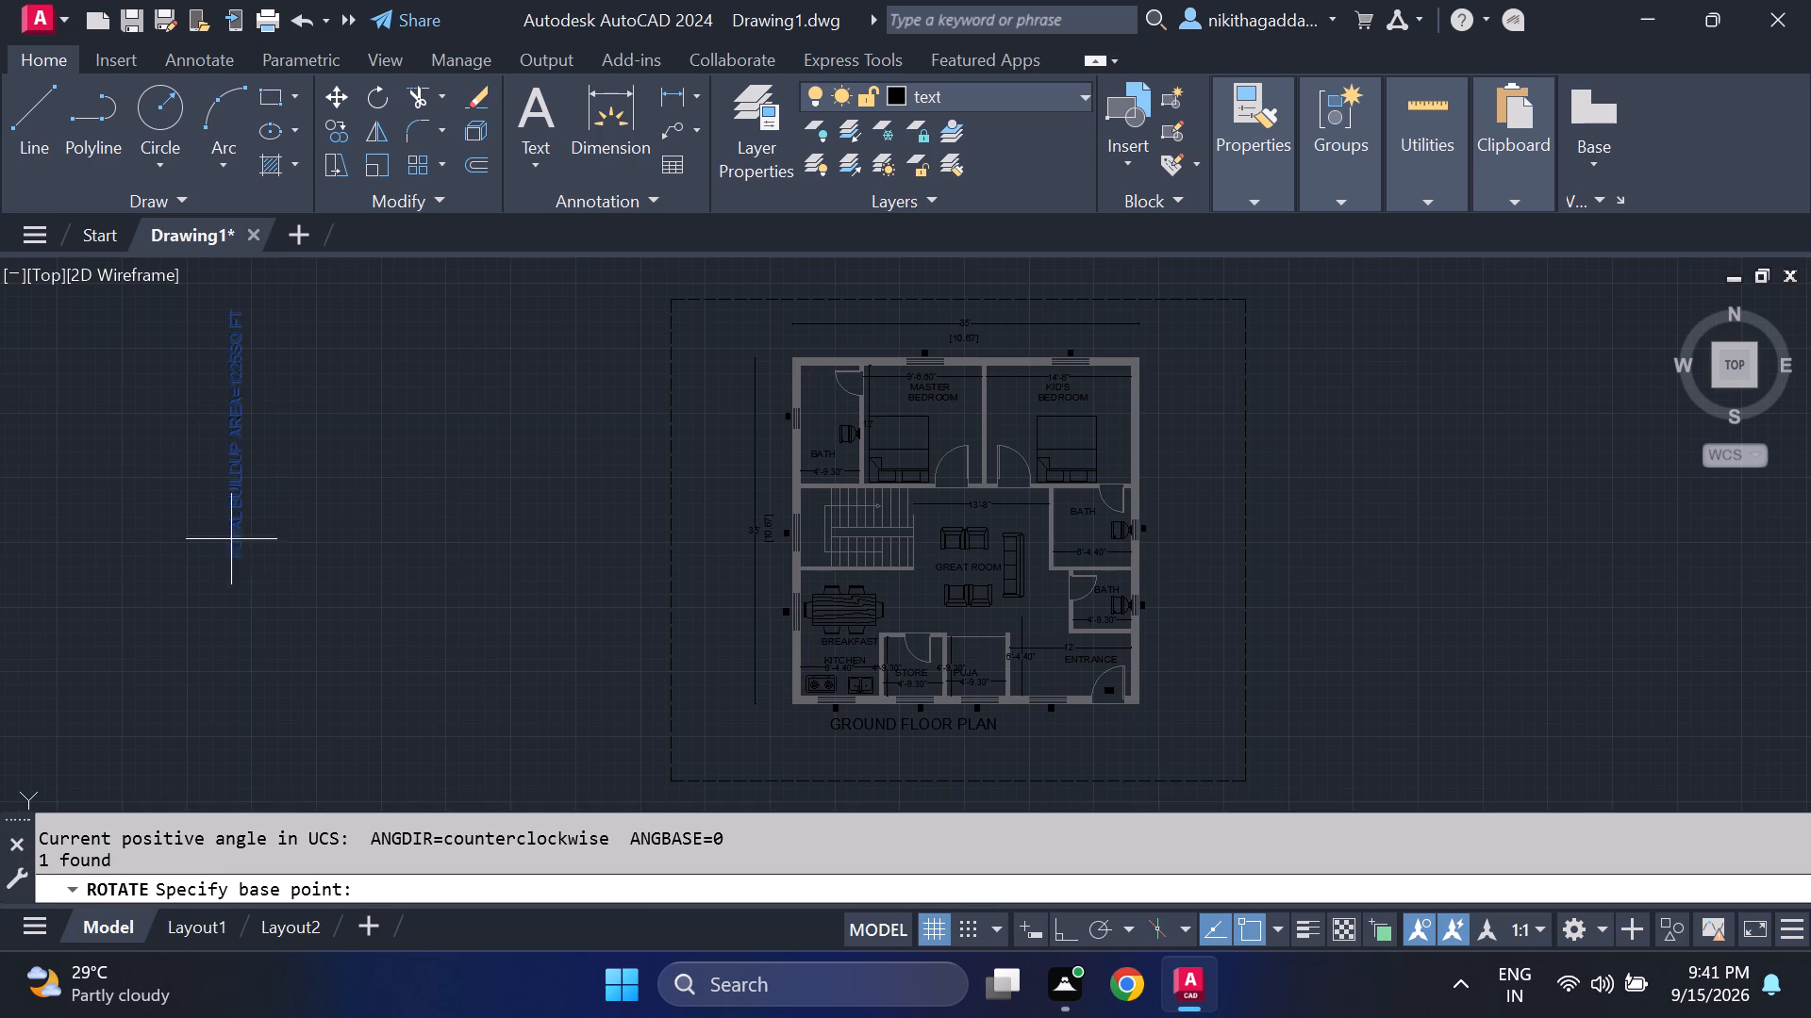
pyautogui.click(242, 430)
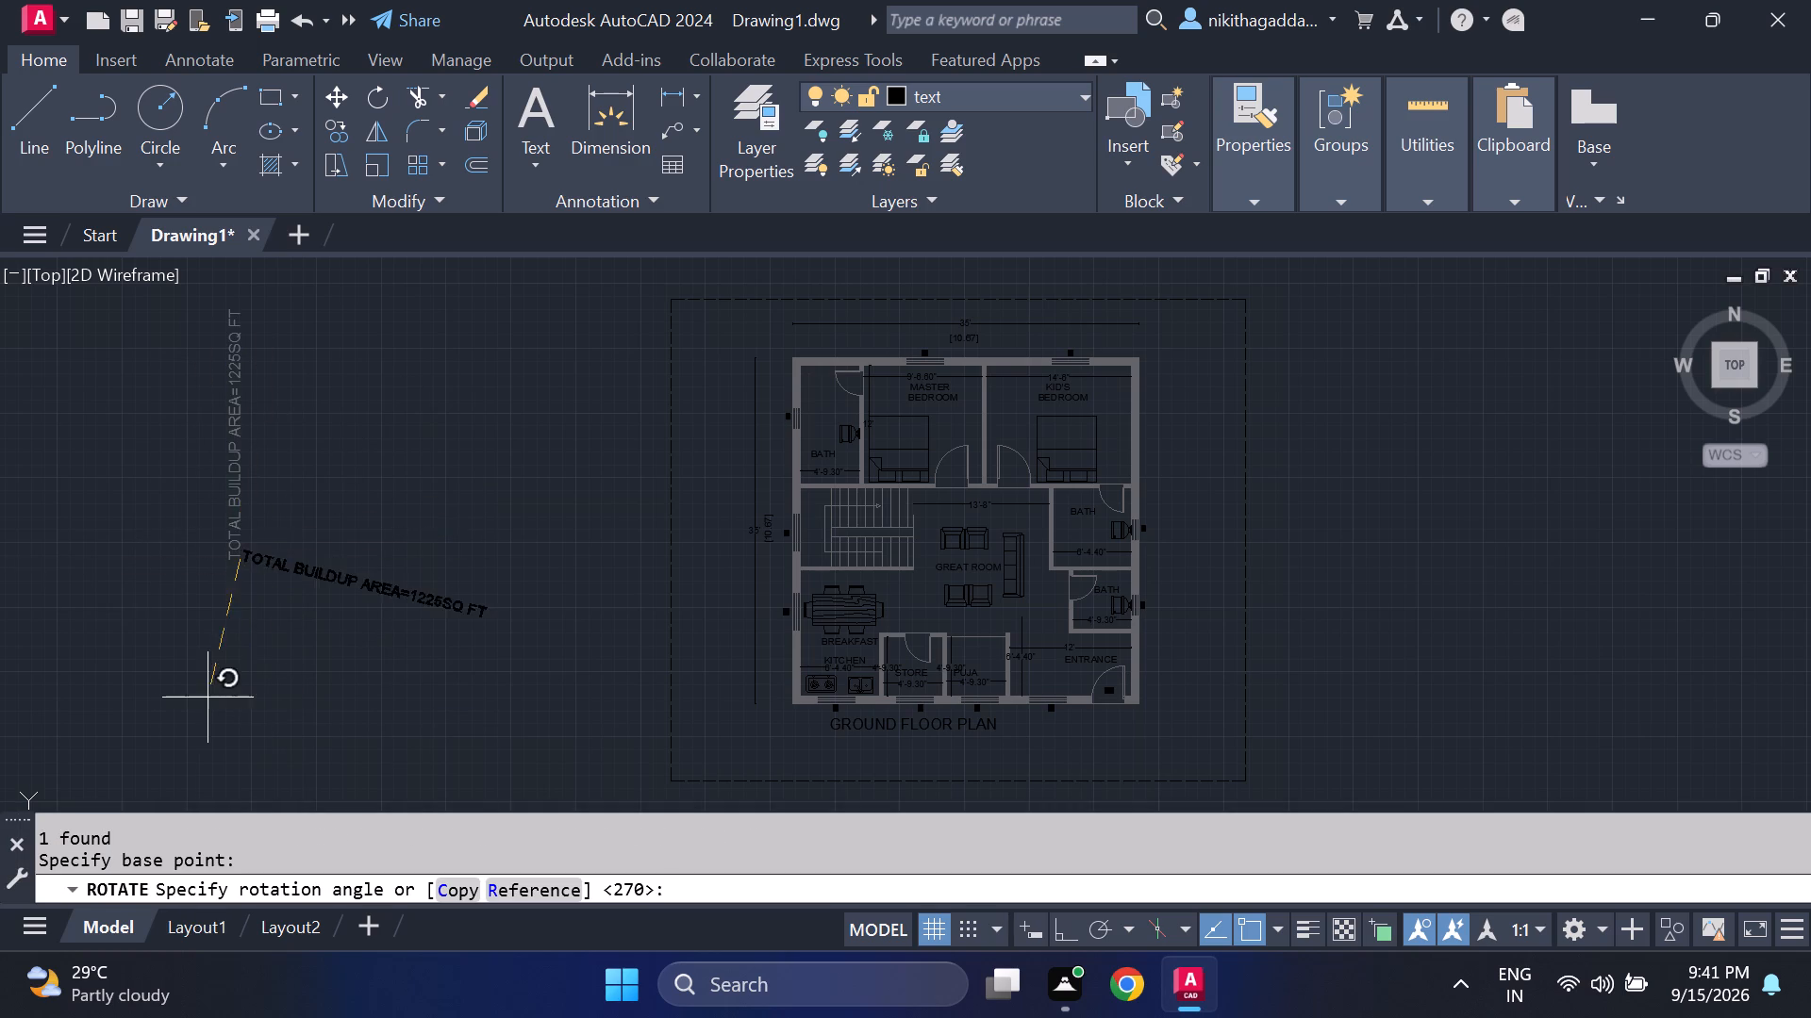
pyautogui.press('F8')
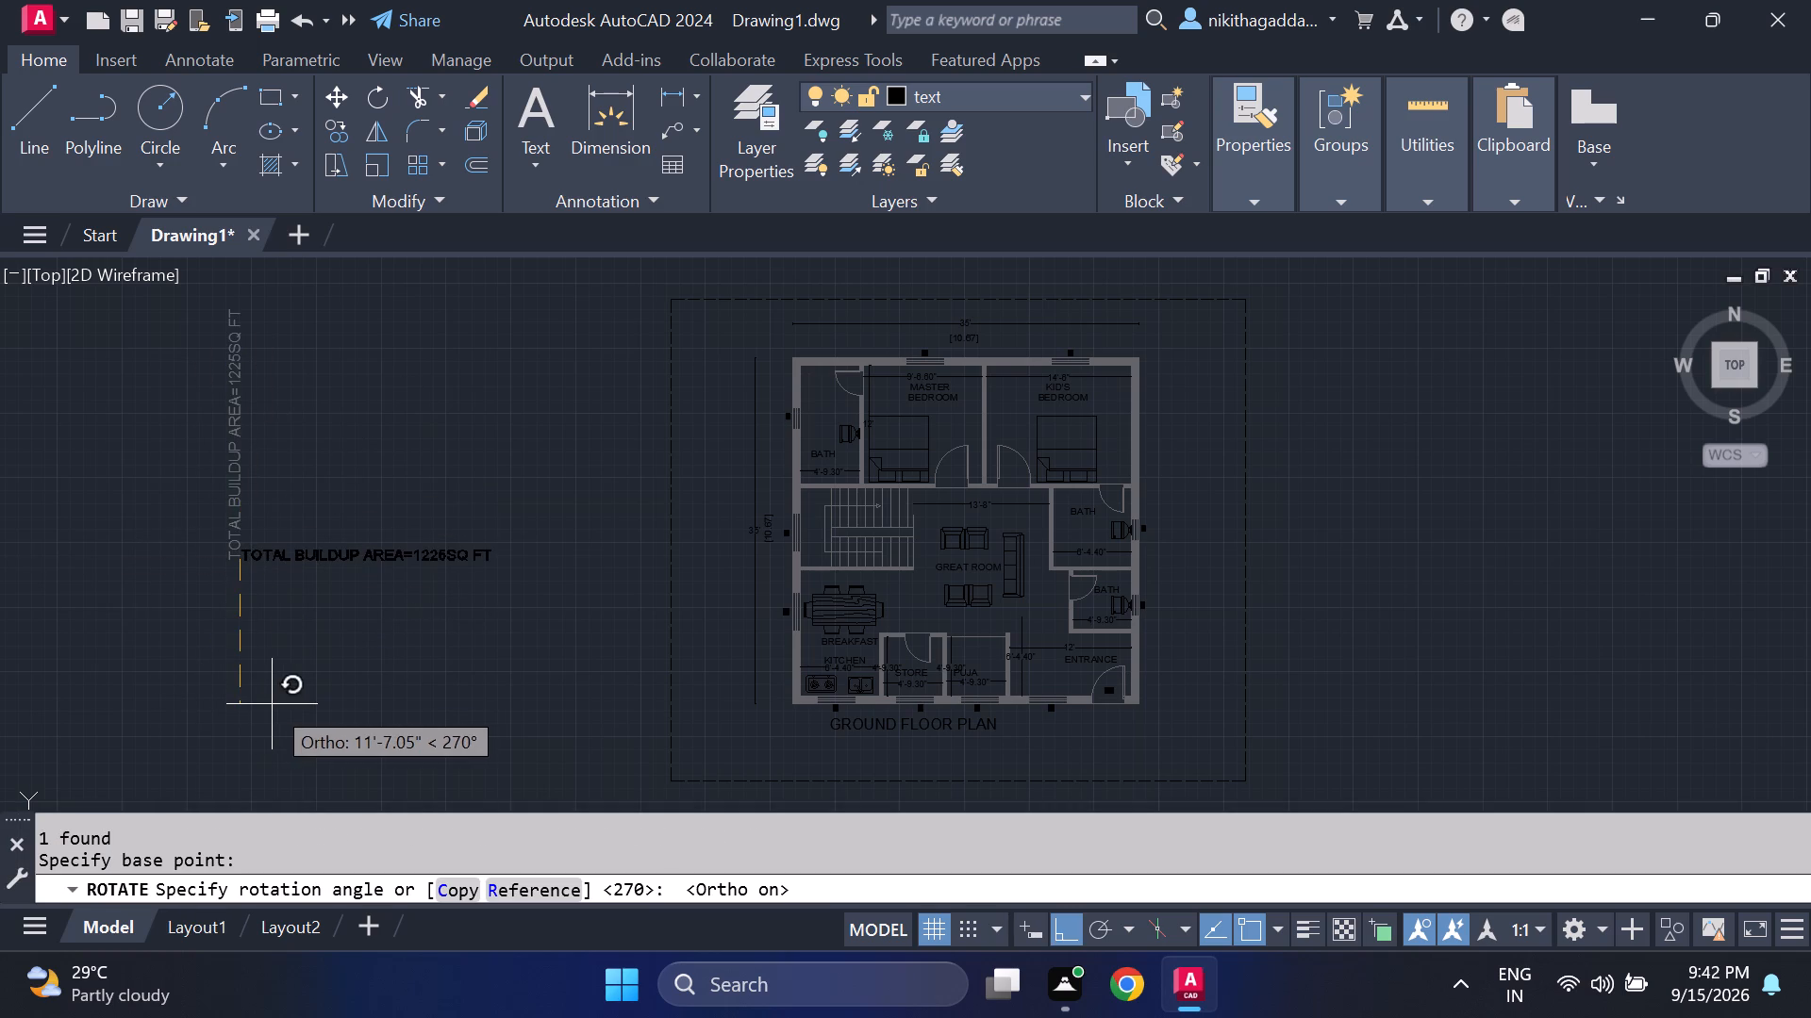
pyautogui.click(272, 704)
# With Ortho off, move the TOTAL BUILDUP AREA text below the GROUND FLOOR PLAN title, inside the dashed boundary.
pyautogui.moveTo(490, 448); pyautogui.dragTo(442, 510)
pyautogui.click(150, 656)
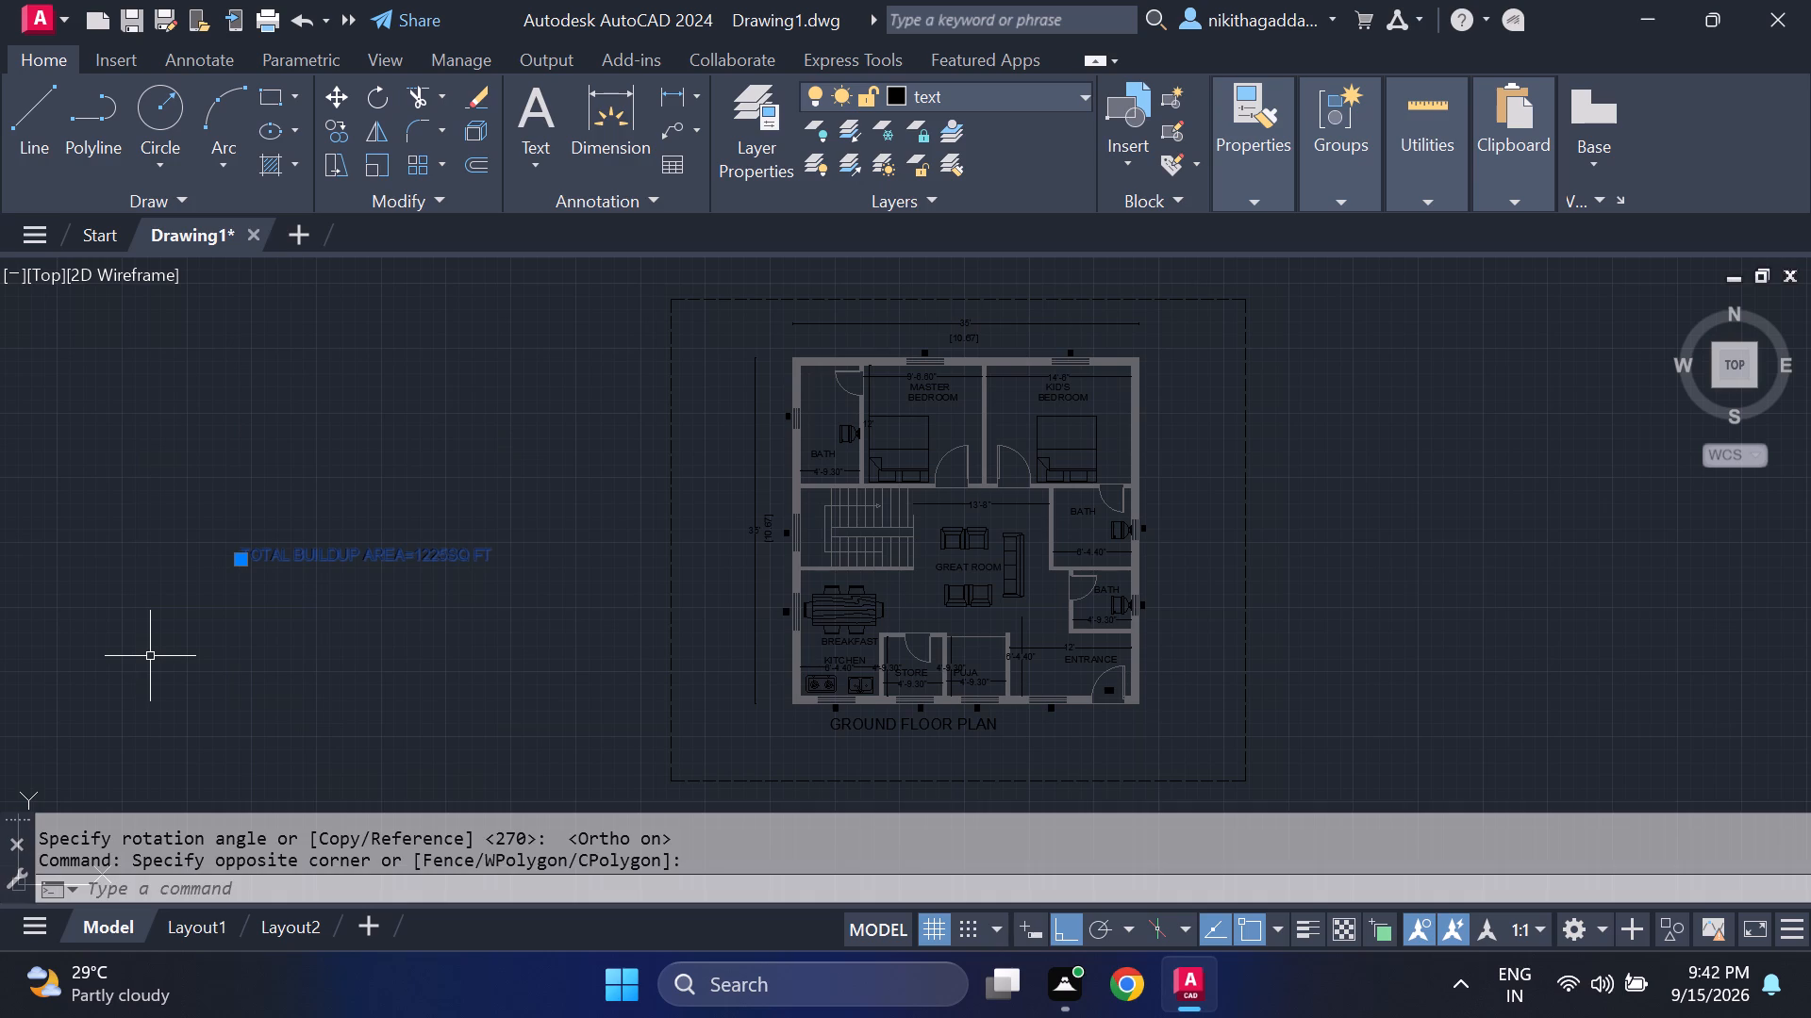
pyautogui.press('m')
pyautogui.press('Return')
pyautogui.click(323, 561)
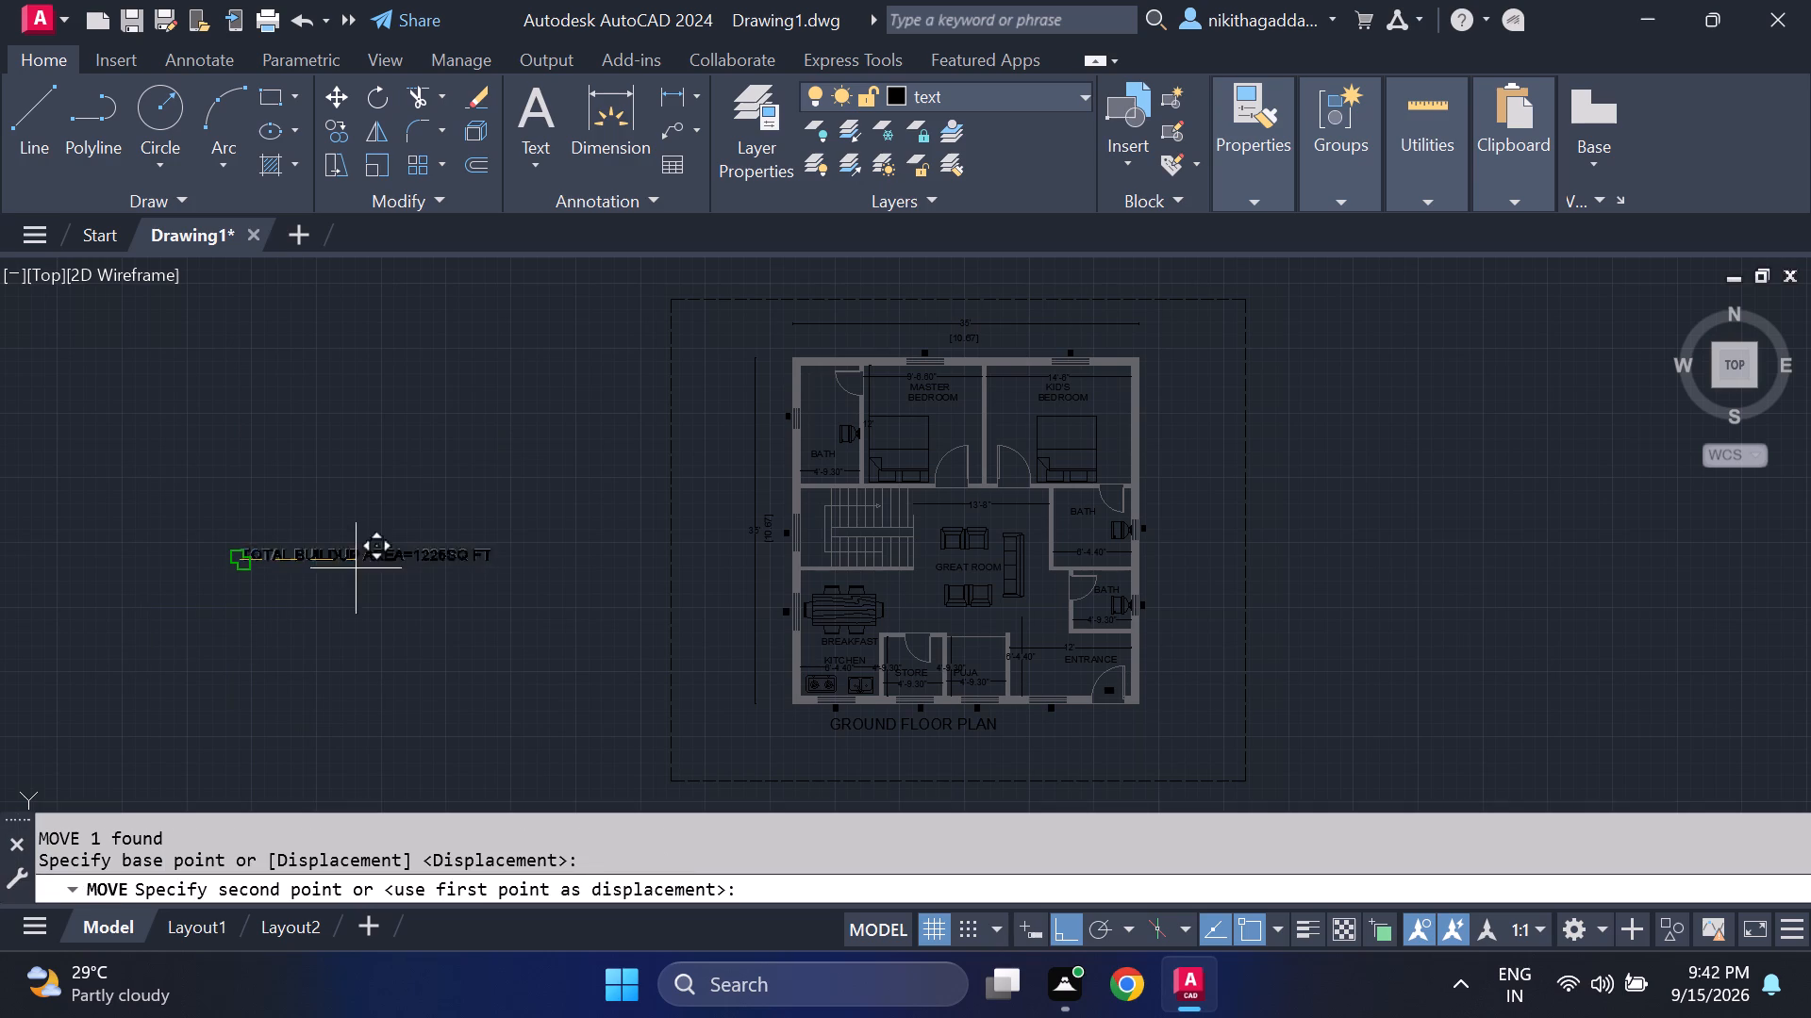
pyautogui.scroll(-1, 641, 700)
pyautogui.press('F8')
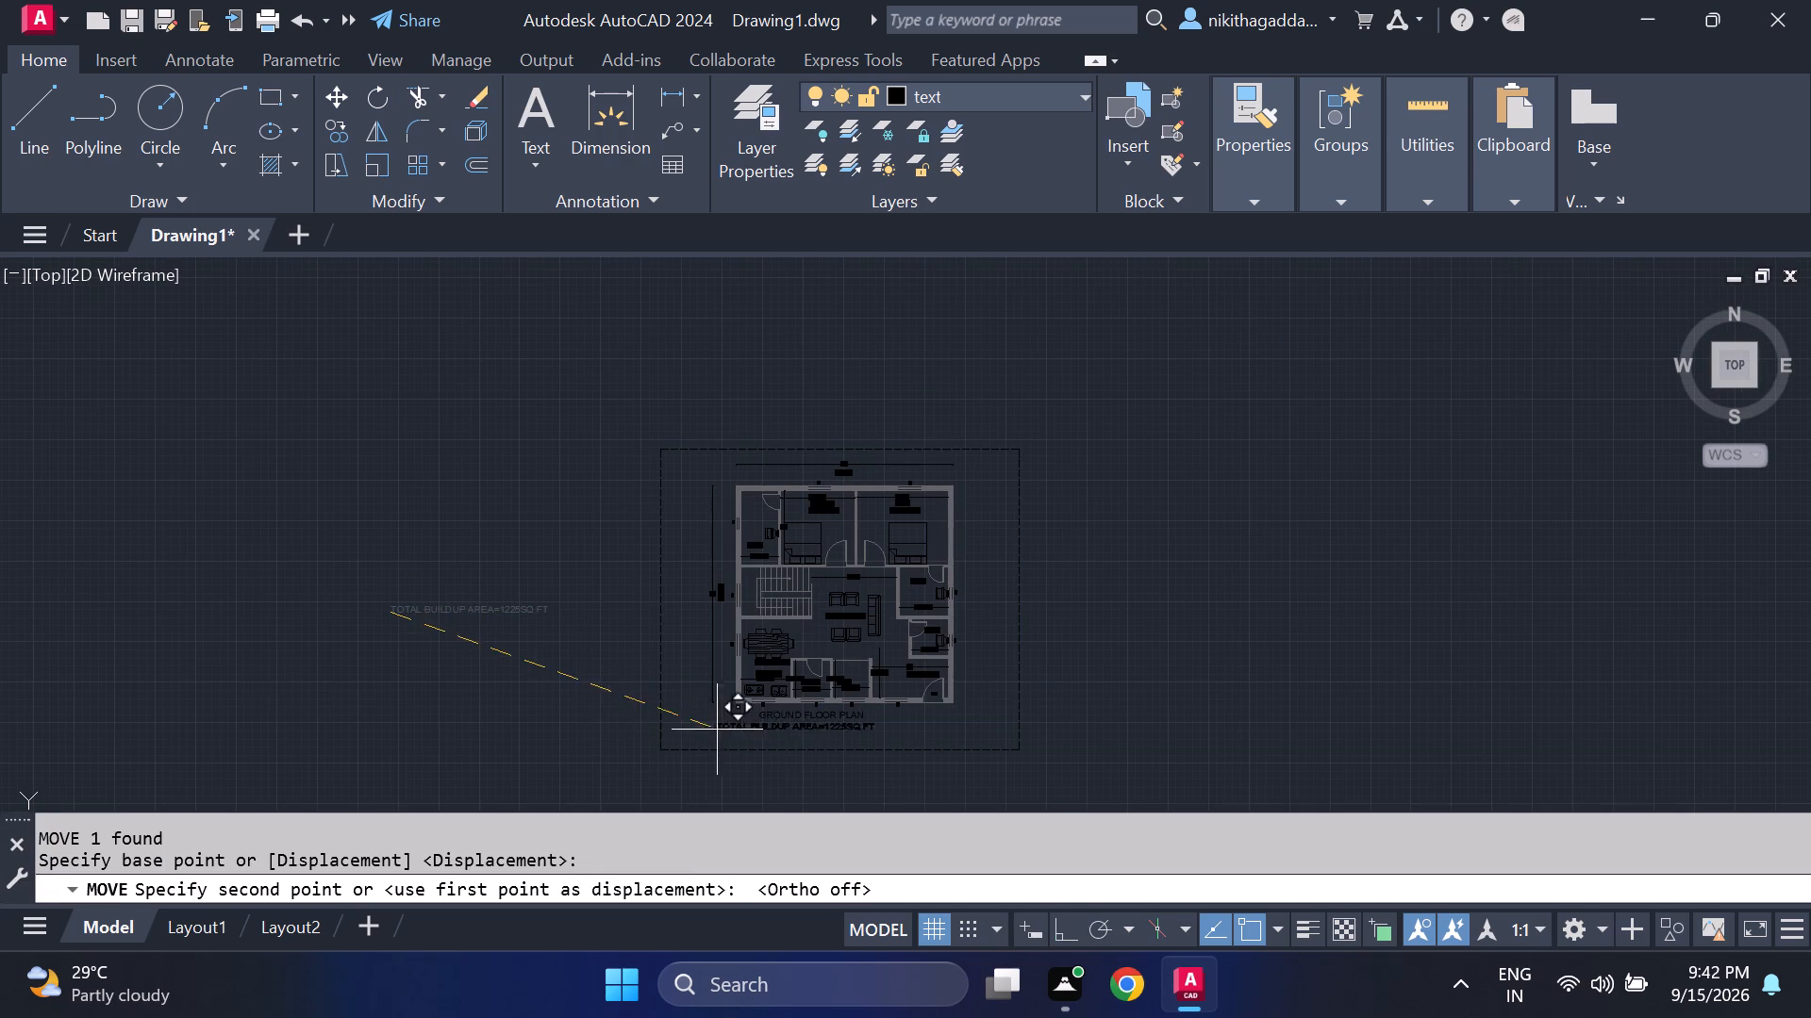
pyautogui.scroll(3, 741, 723)
pyautogui.scroll(-2, 710, 770)
pyautogui.moveTo(707, 764); pyautogui.dragTo(706, 761, button='middle')
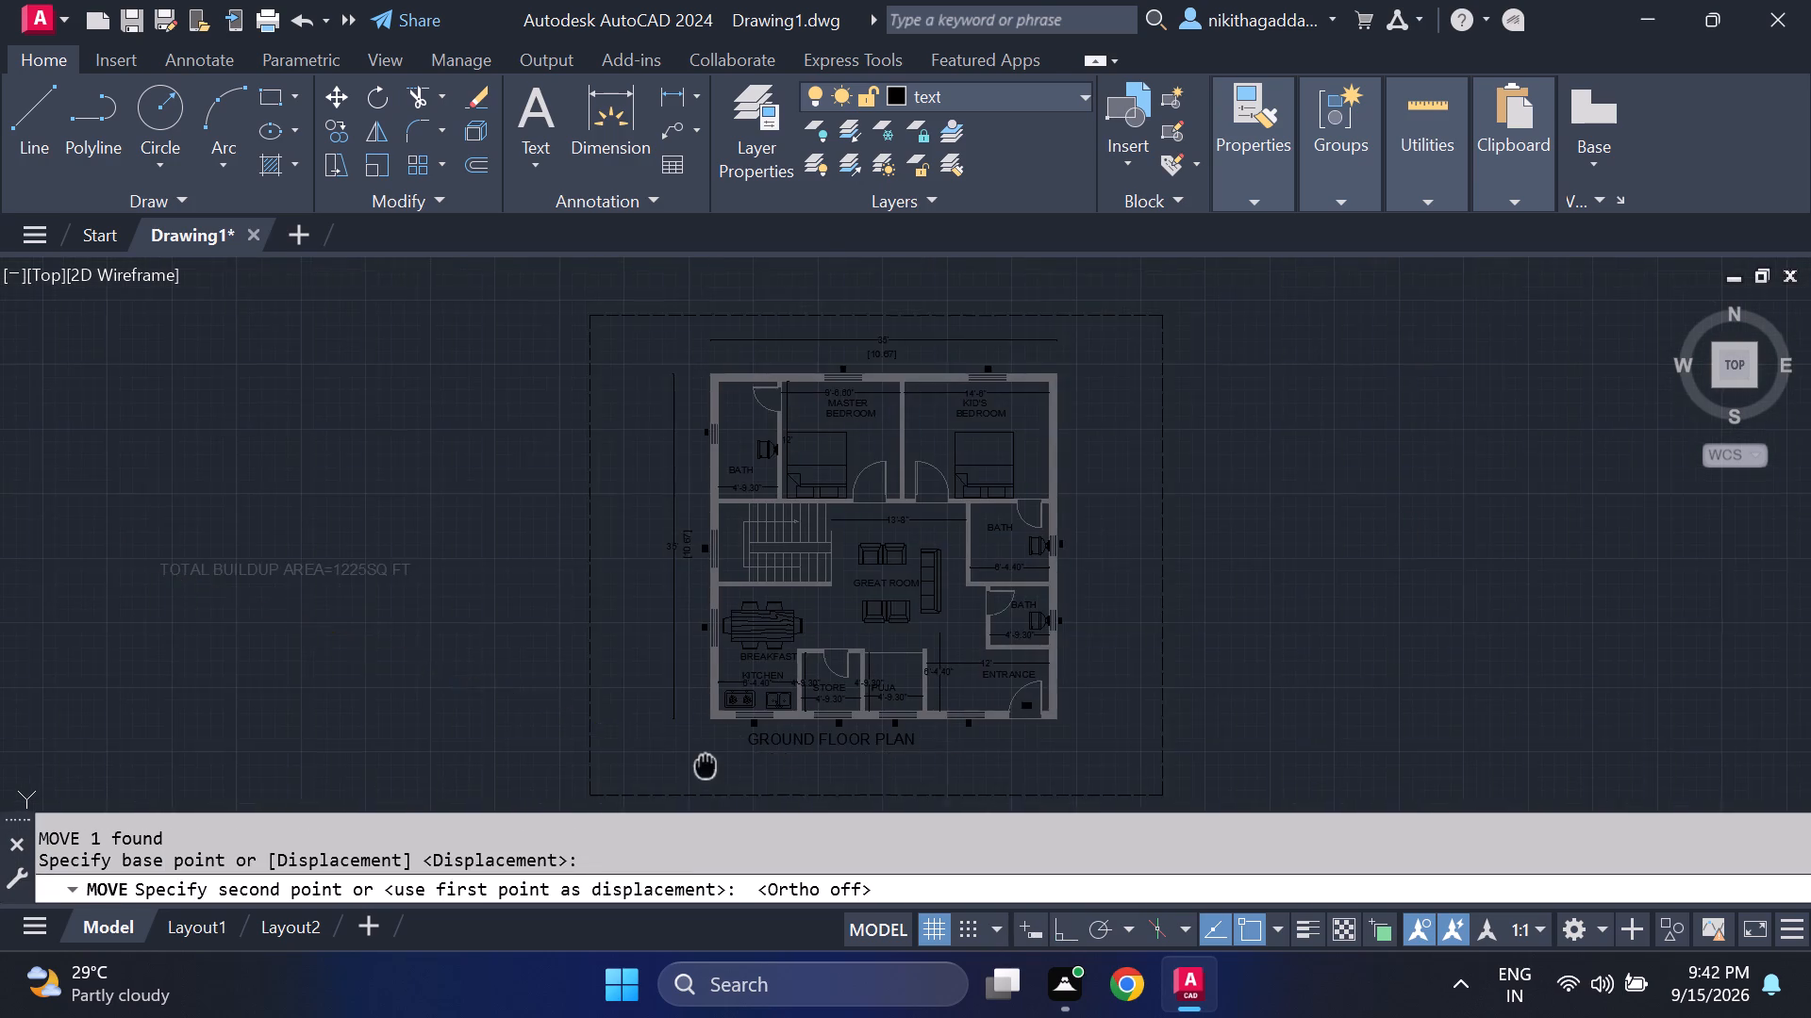
pyautogui.moveTo(706, 761); pyautogui.dragTo(699, 664, button='middle')
pyautogui.scroll(2, 699, 662)
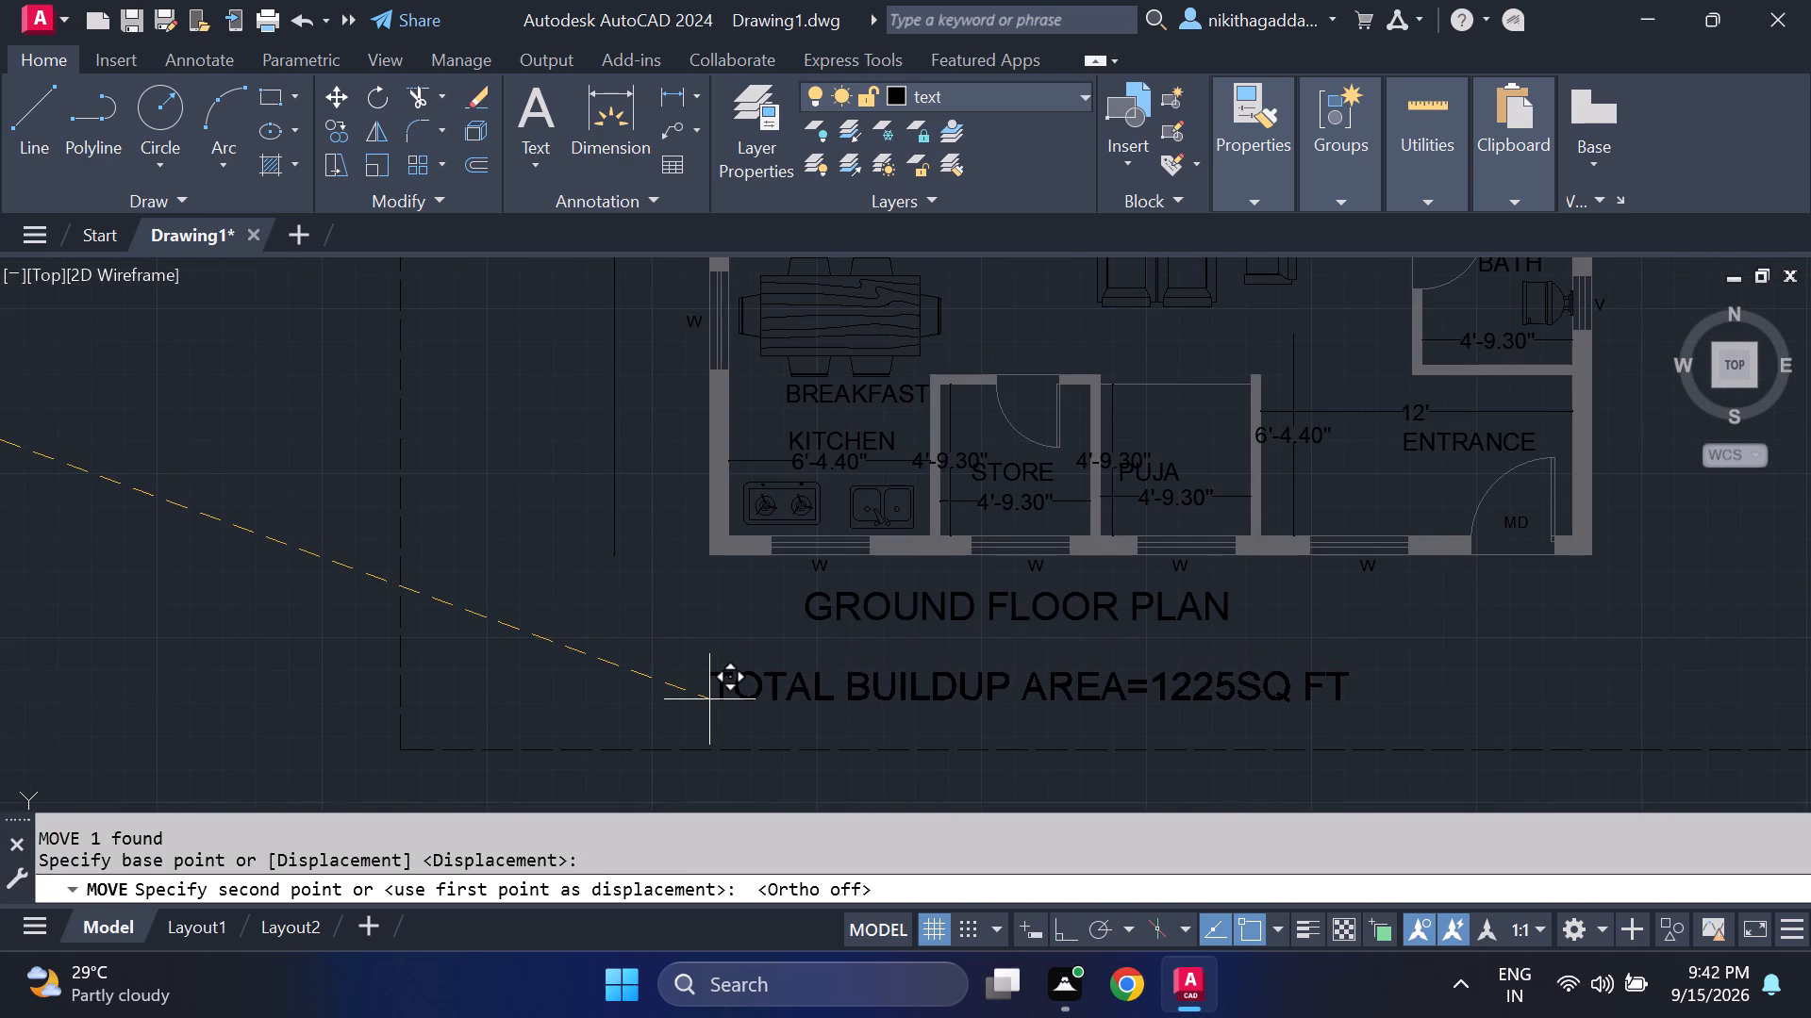
pyautogui.click(708, 689)
# Switch to Layout1 and delete the existing viewport from the sheet.
pyautogui.scroll(-3, 648, 681)
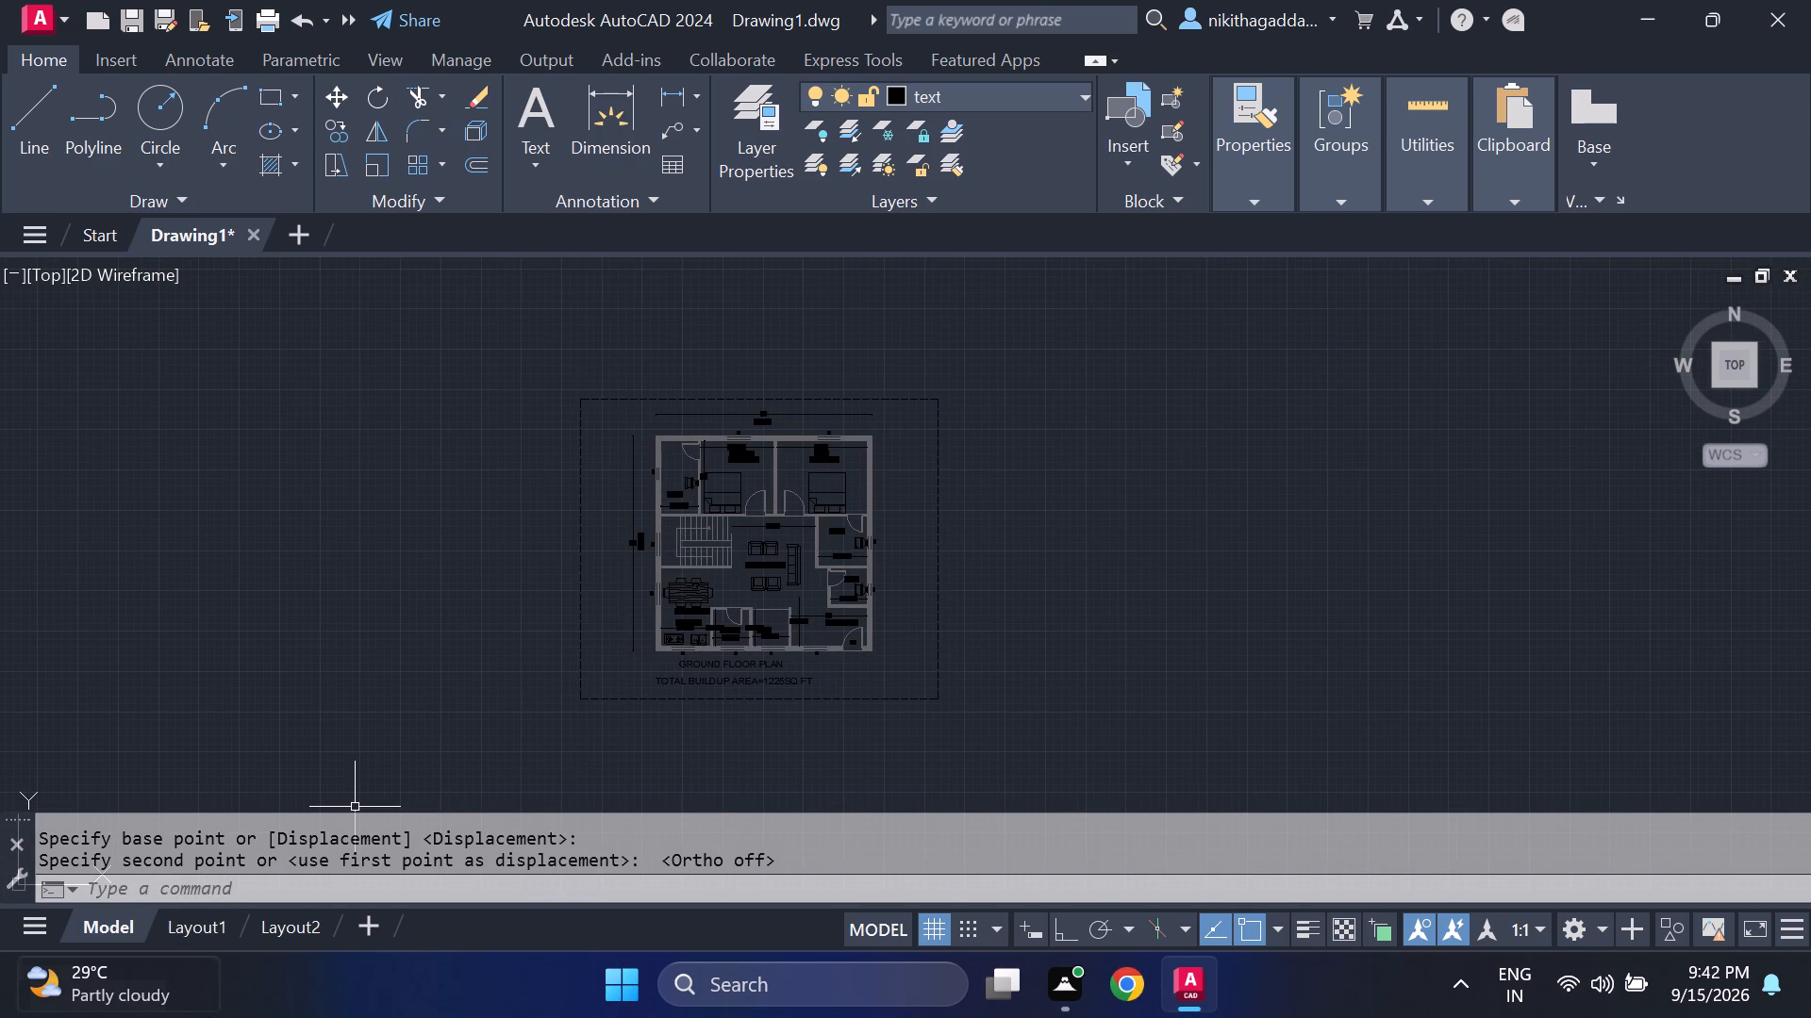
pyautogui.scroll(-1, 355, 784)
pyautogui.moveTo(374, 726); pyautogui.dragTo(535, 609, button='middle')
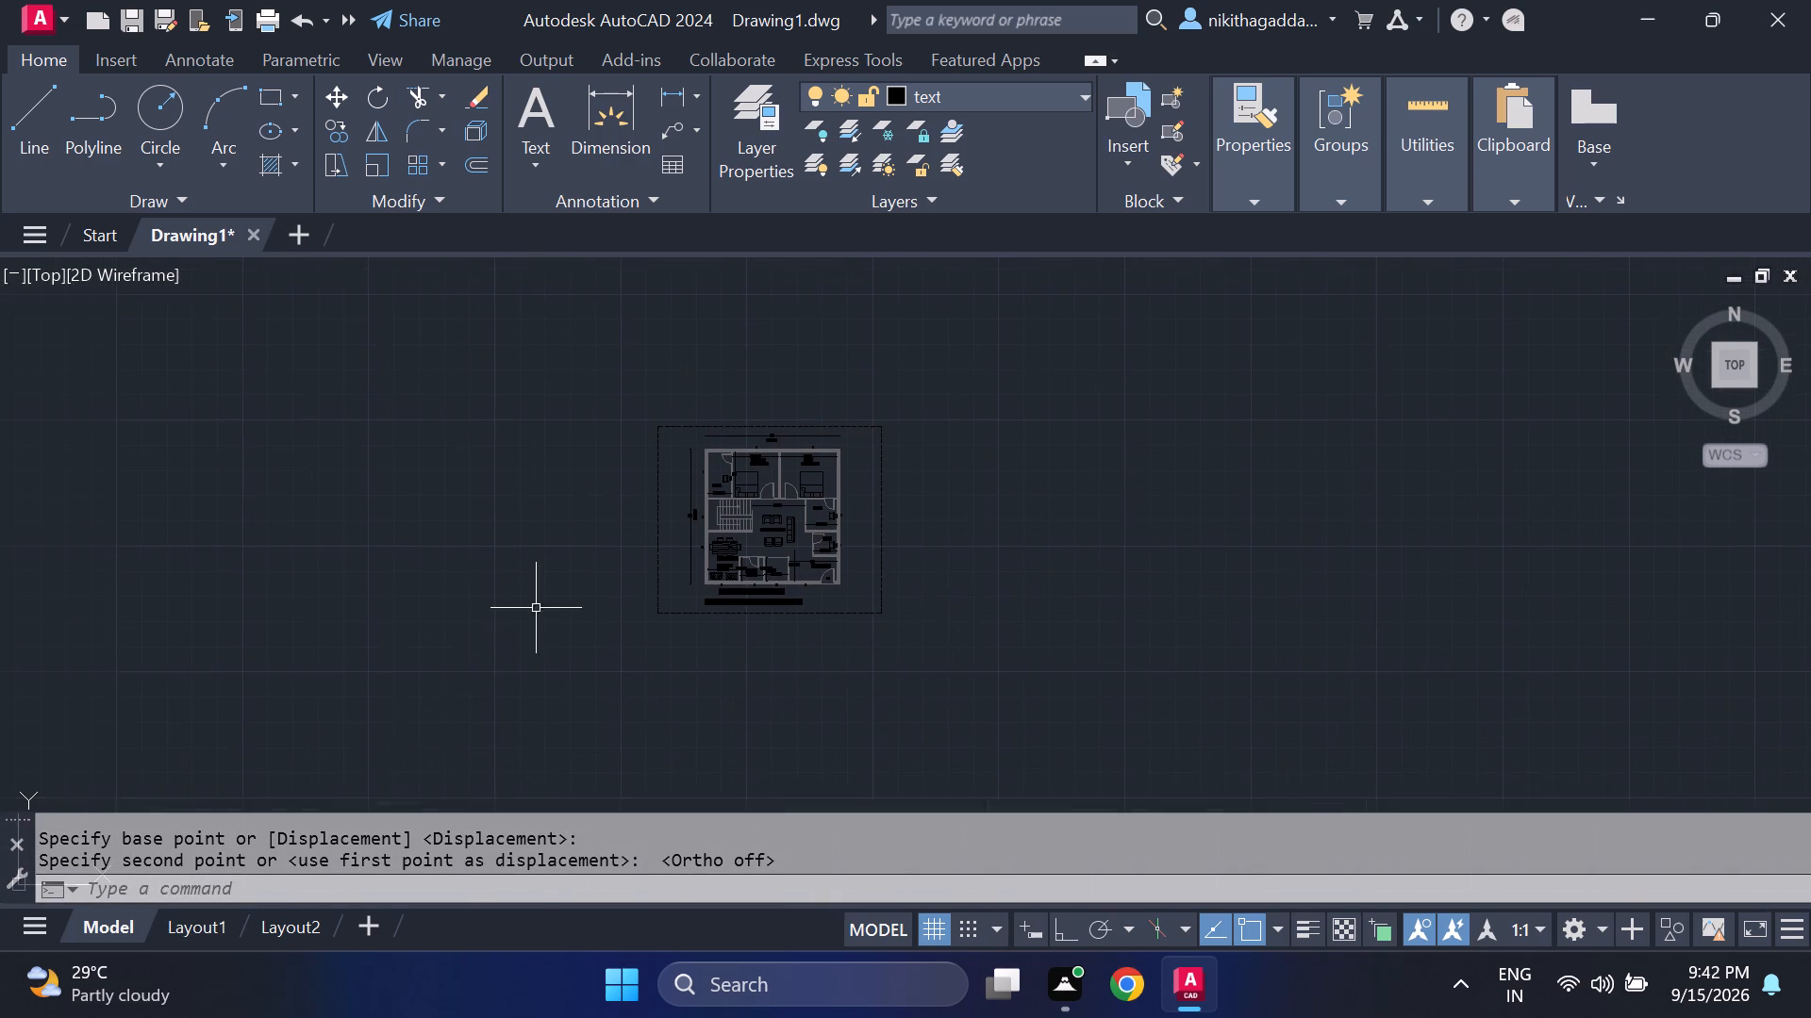
pyautogui.click(197, 935)
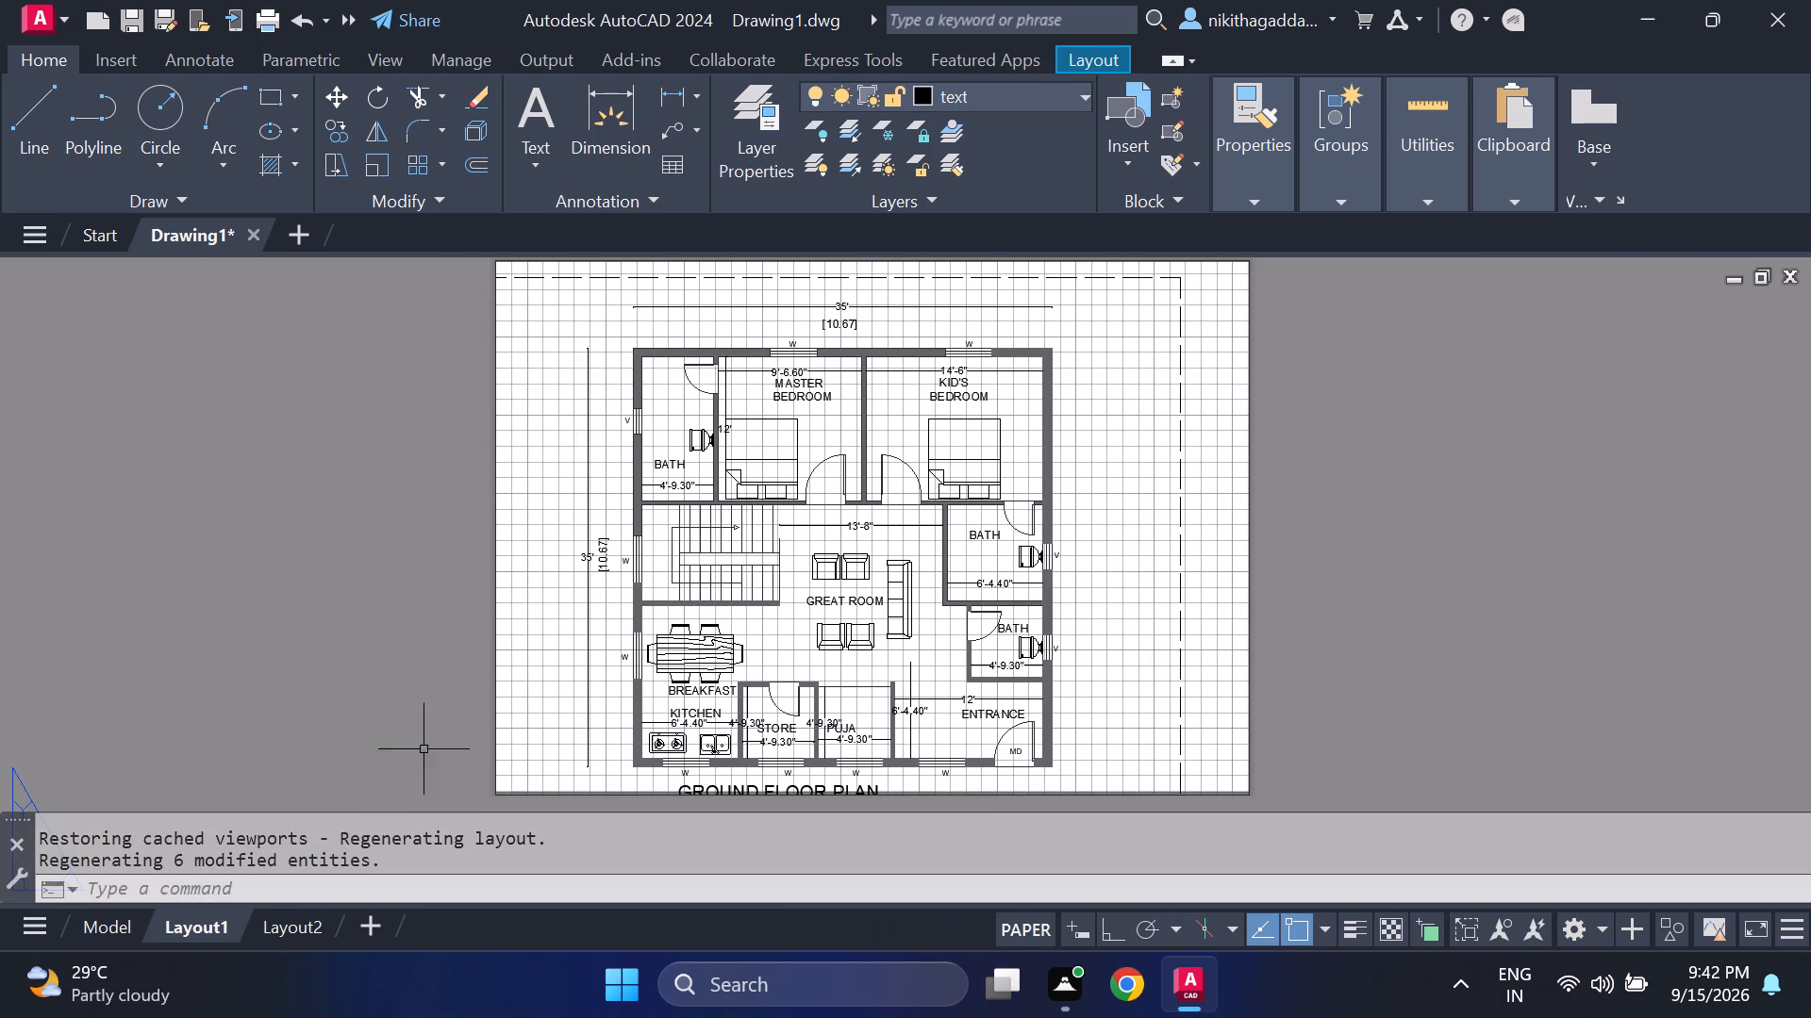
pyautogui.moveTo(647, 684); pyautogui.dragTo(727, 666, button='middle')
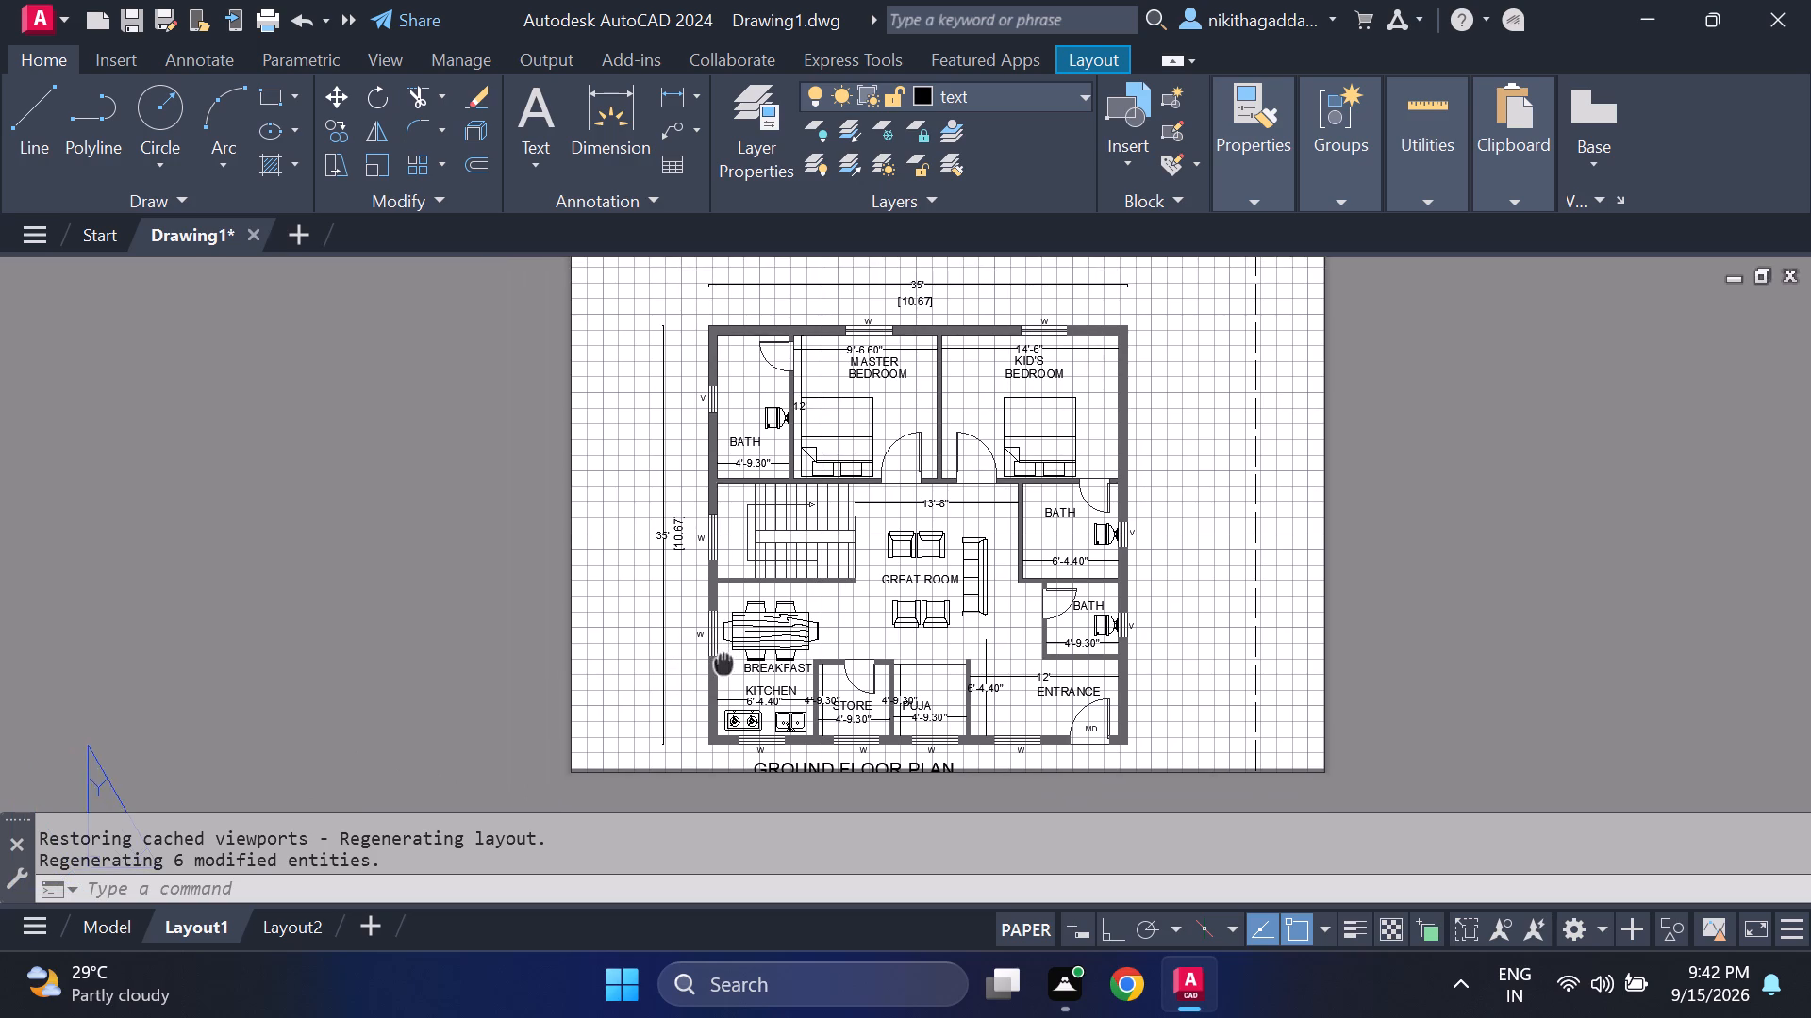
pyautogui.moveTo(727, 666); pyautogui.dragTo(716, 679, button='middle')
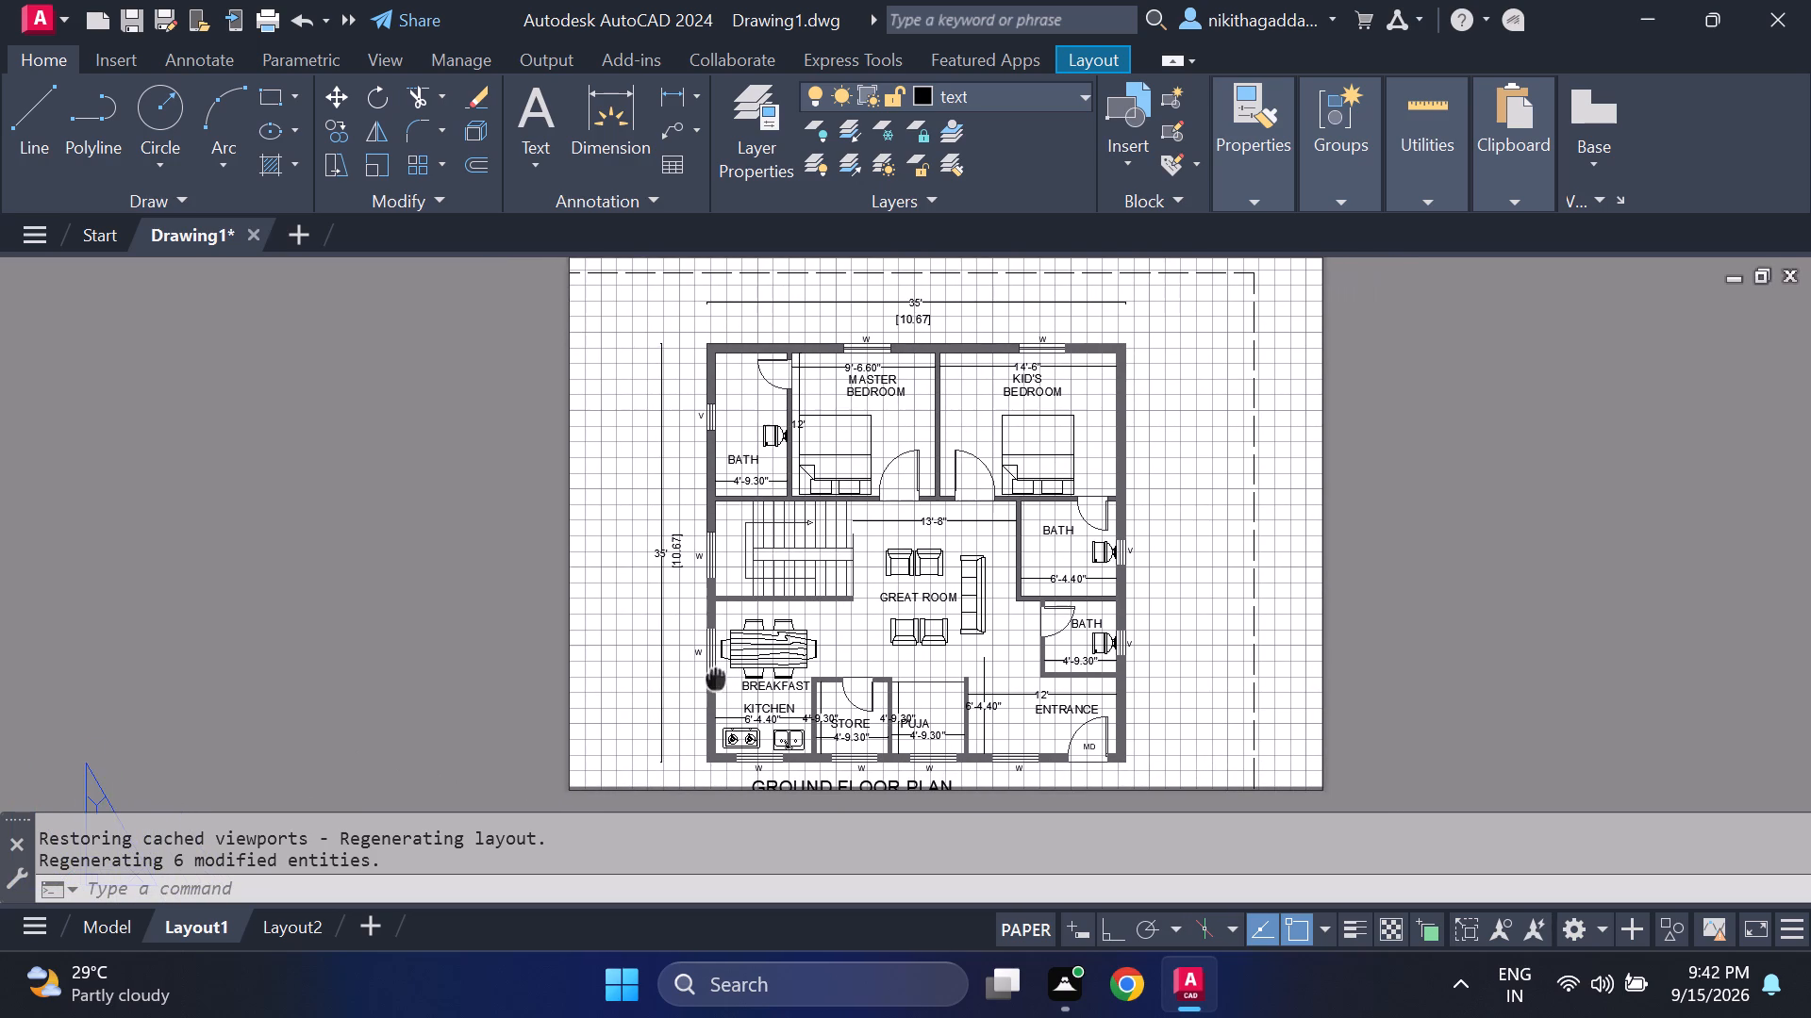
pyautogui.moveTo(716, 679); pyautogui.dragTo(689, 681, button='middle')
pyautogui.scroll(-1, 687, 677)
pyautogui.scroll(1, 739, 636)
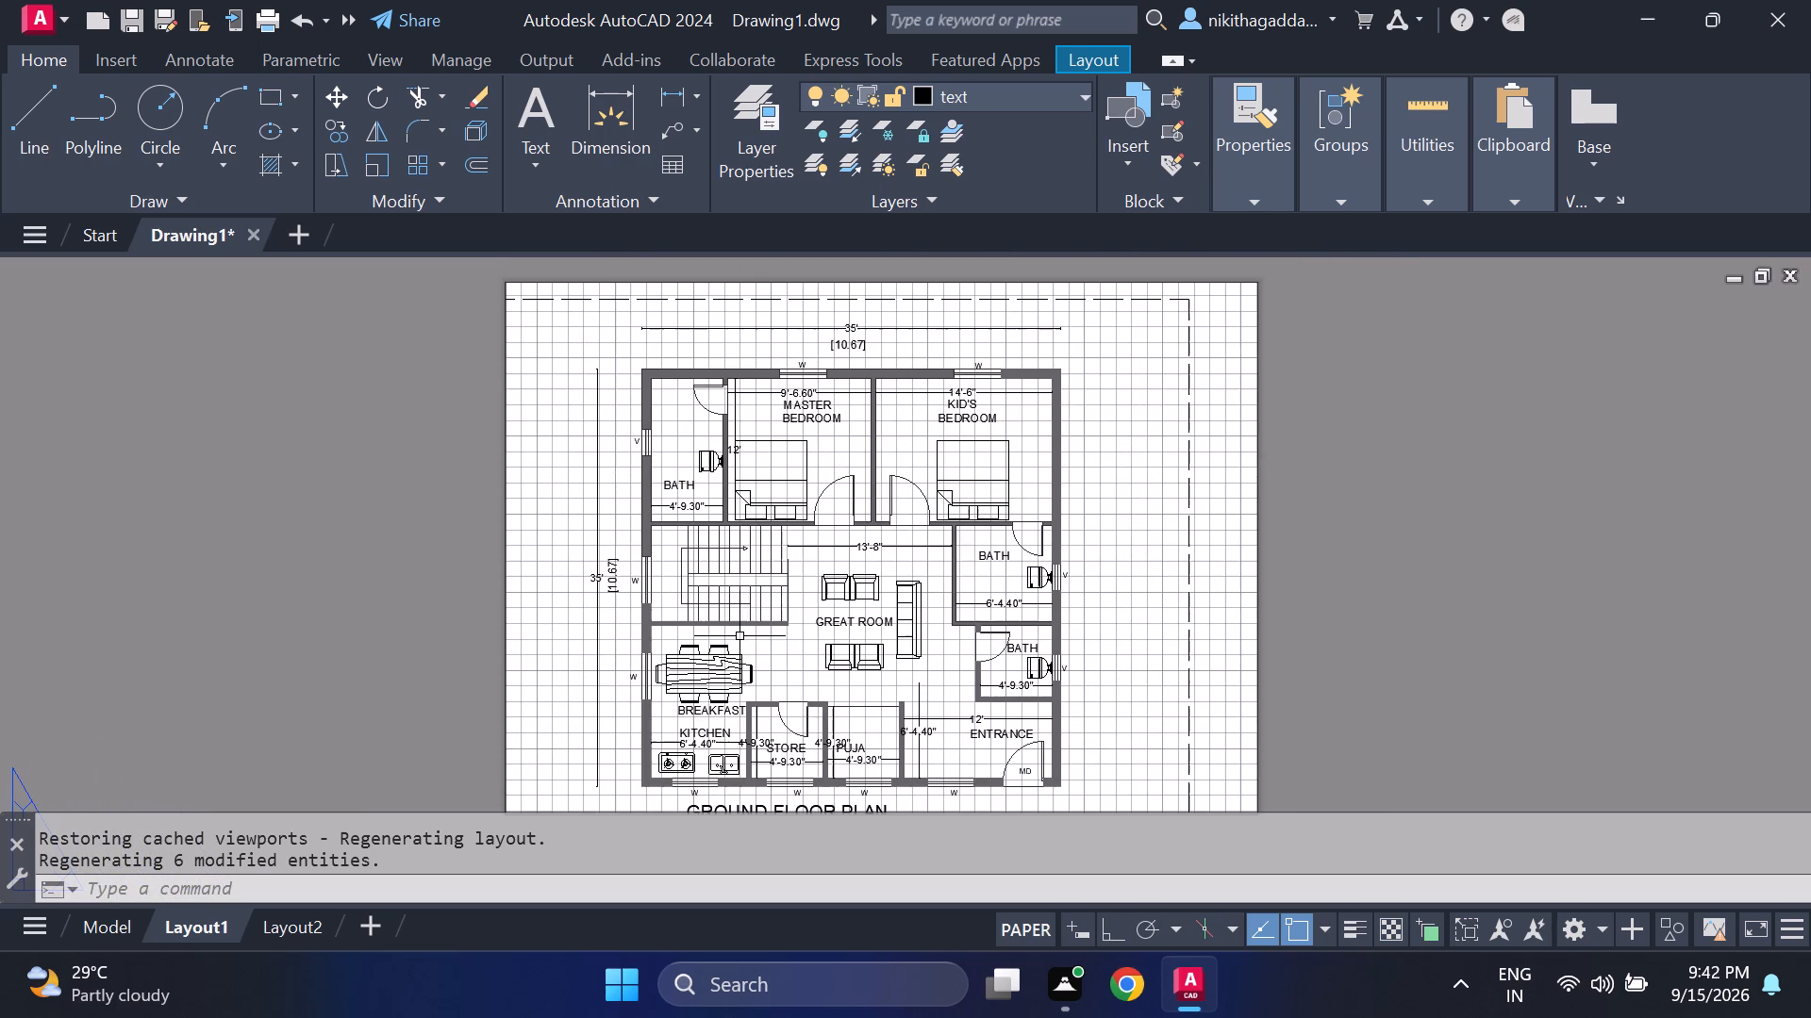
pyautogui.click(1258, 292)
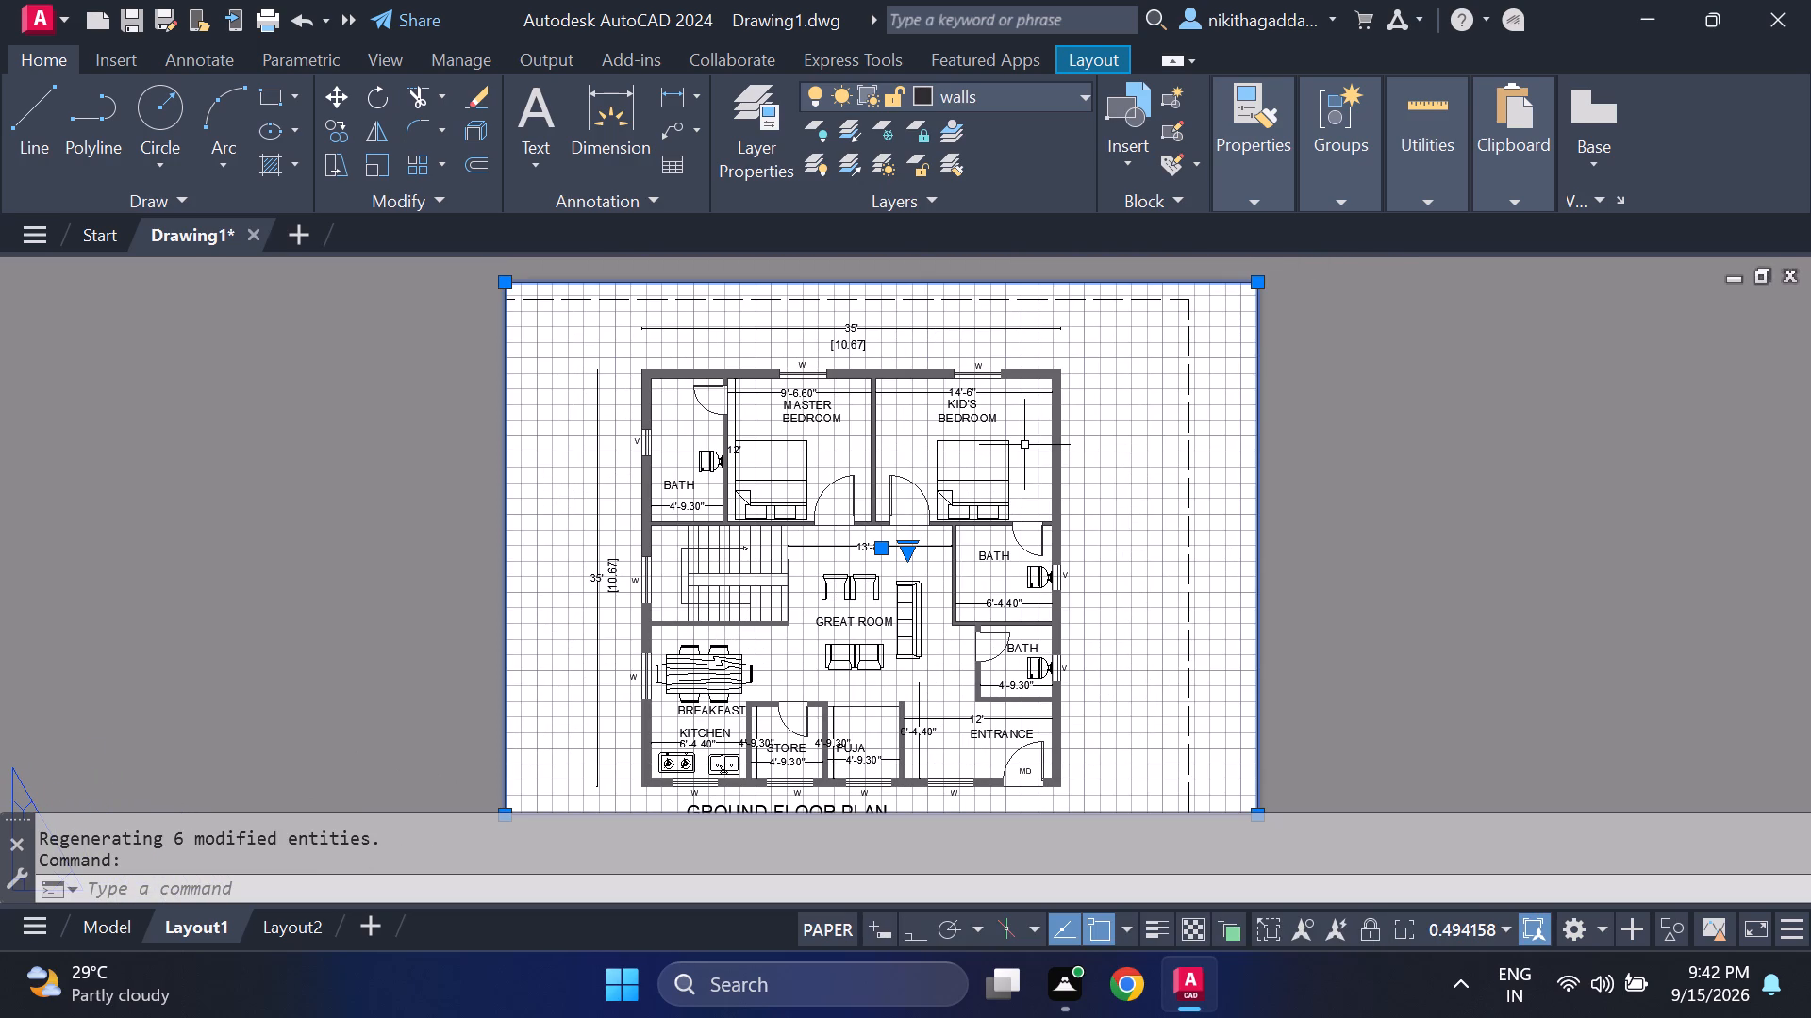
pyautogui.press('Delete')
# Create a new Single viewport on Layout1 spanning the sheet from its upper-left corner to its lower-right corner.
pyautogui.press('v')
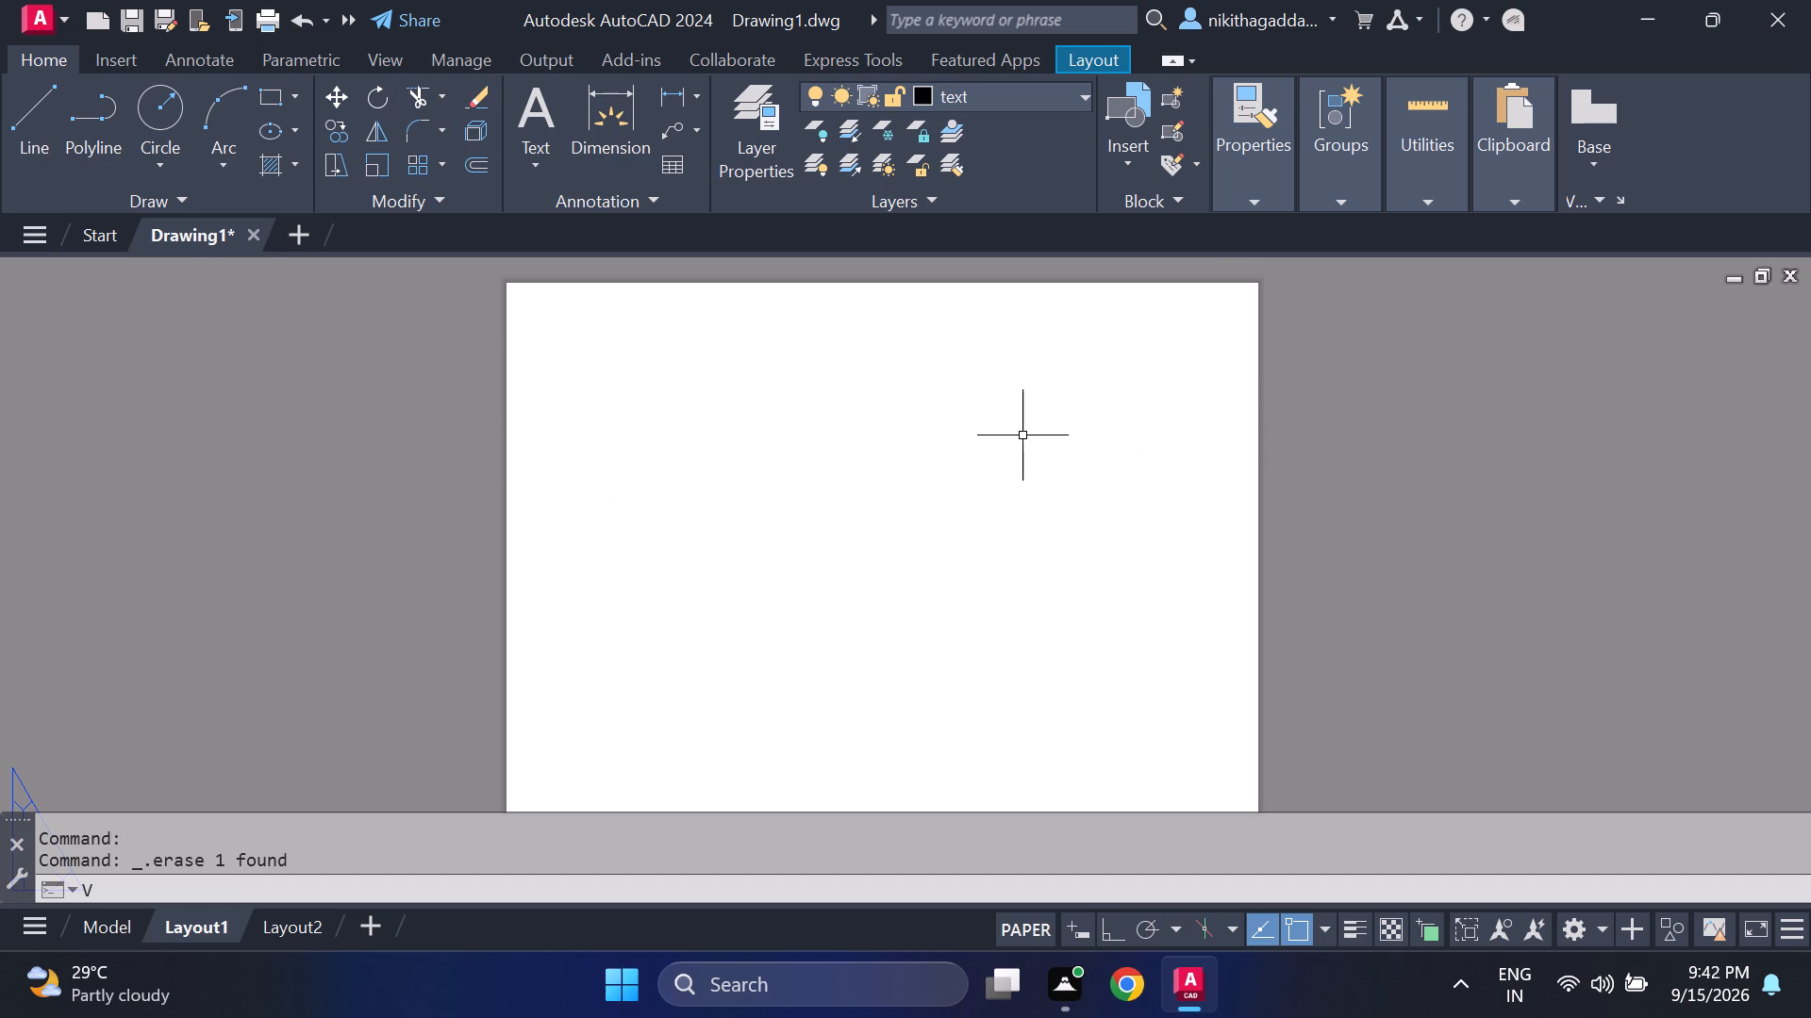
pyautogui.write('IEWPORTS')
pyautogui.press('Return')
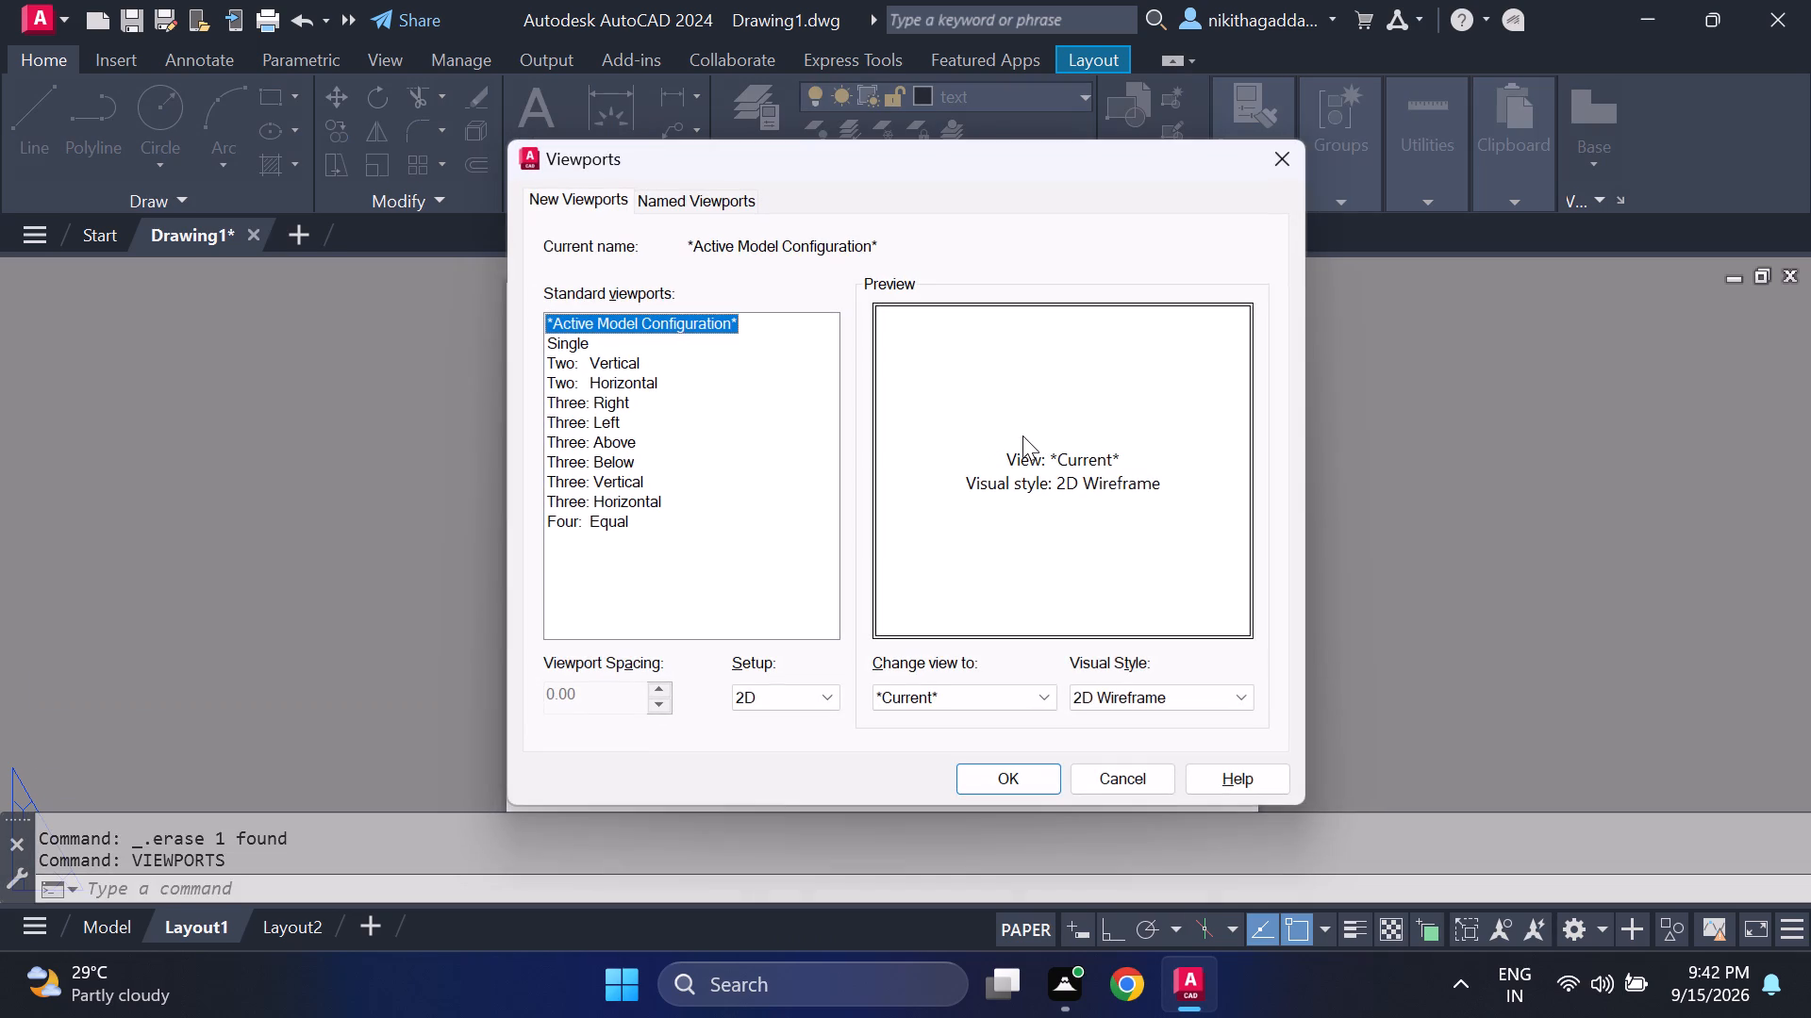
pyautogui.click(573, 344)
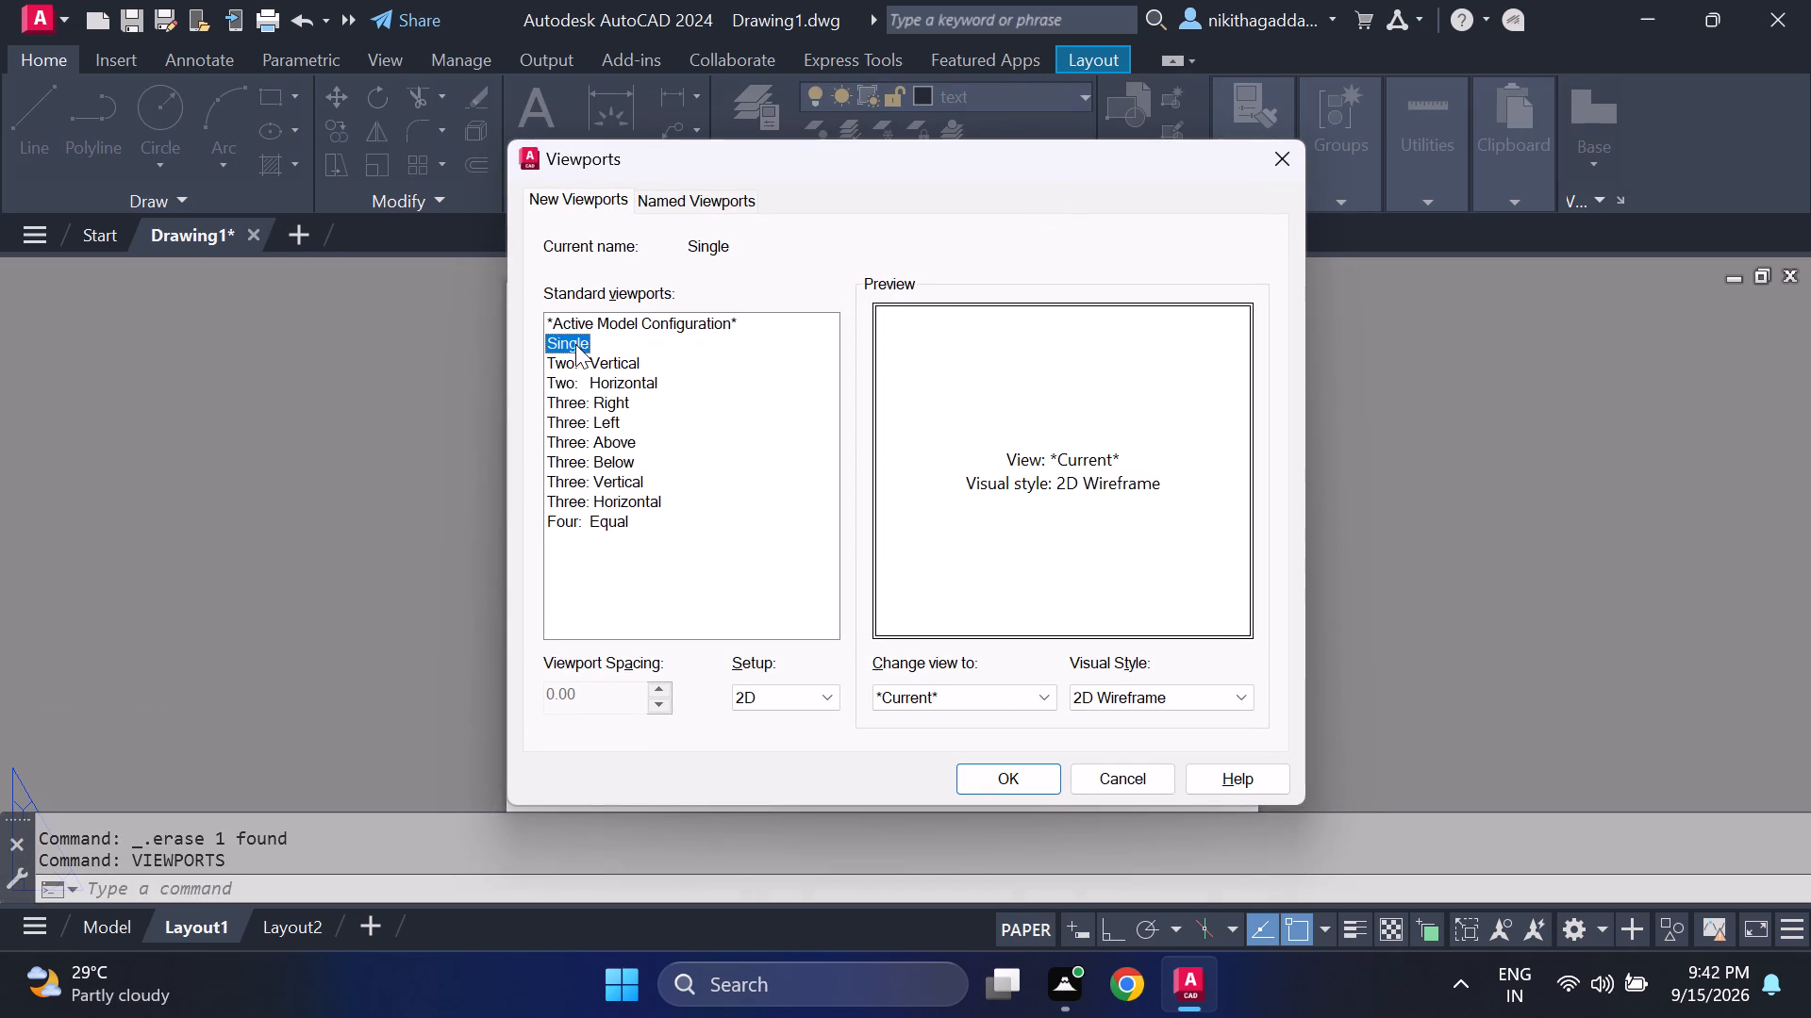
pyautogui.click(993, 784)
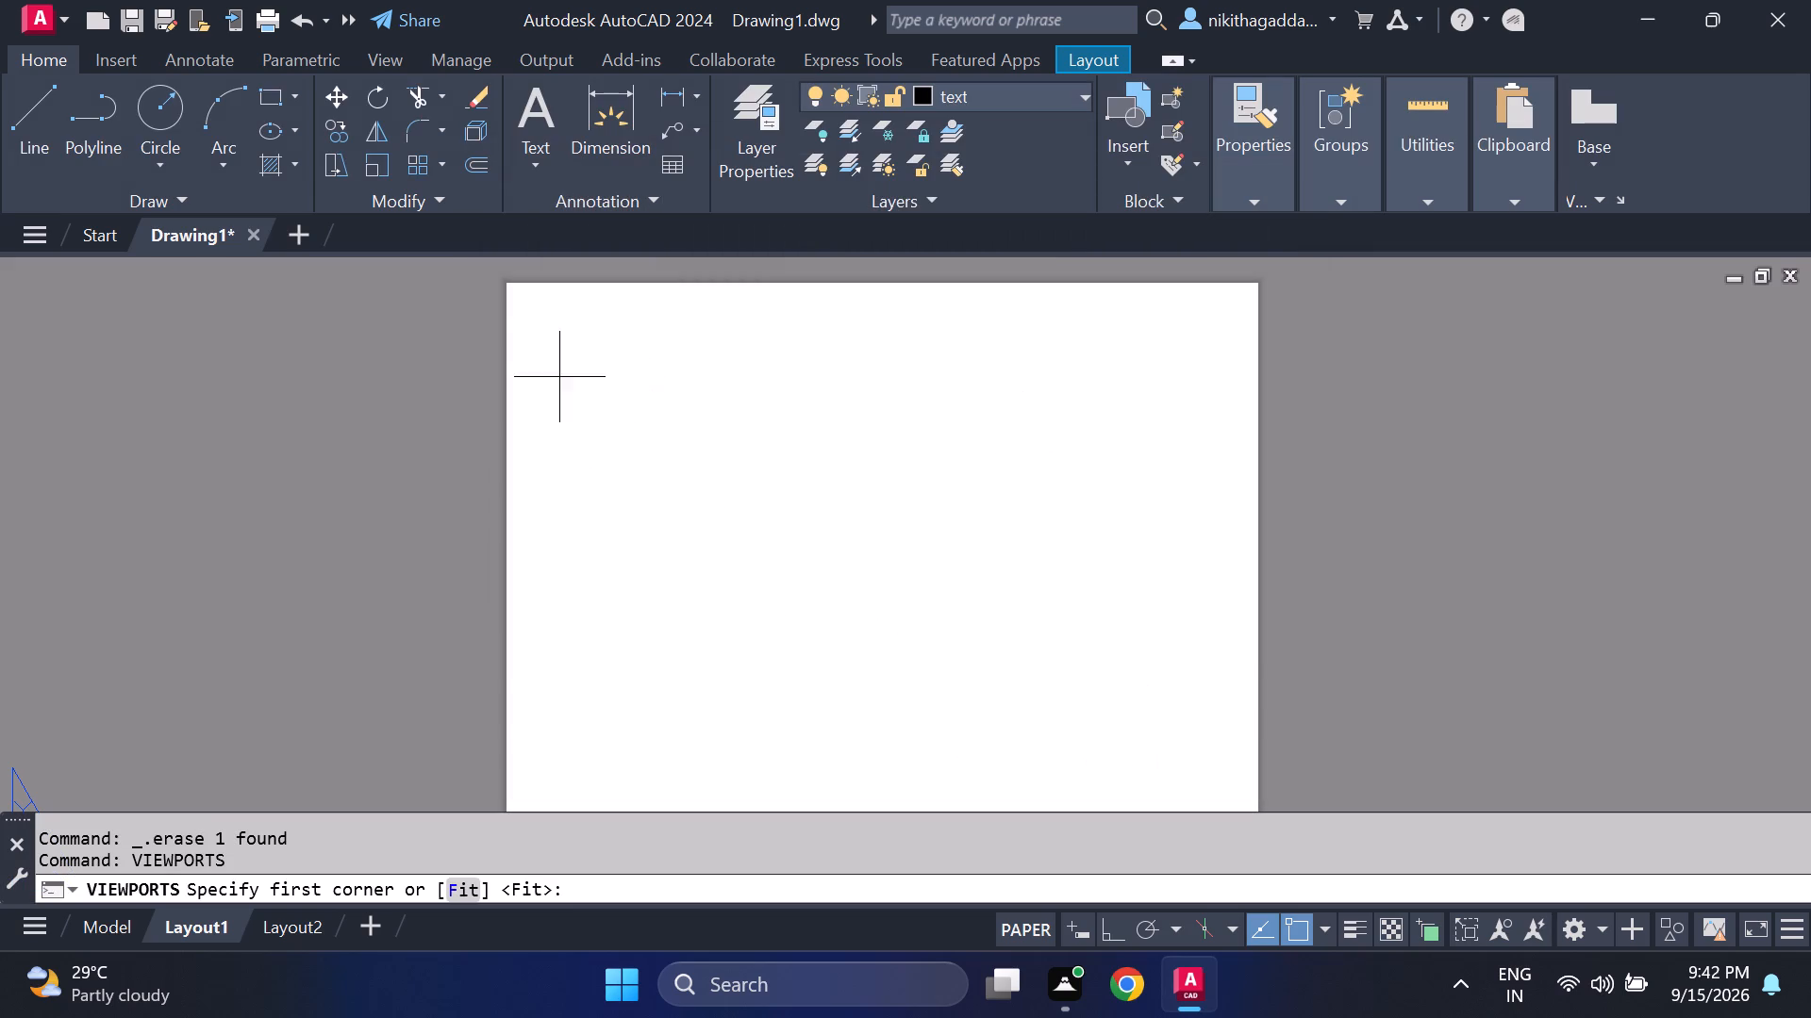
pyautogui.click(506, 282)
pyautogui.scroll(-1, 953, 639)
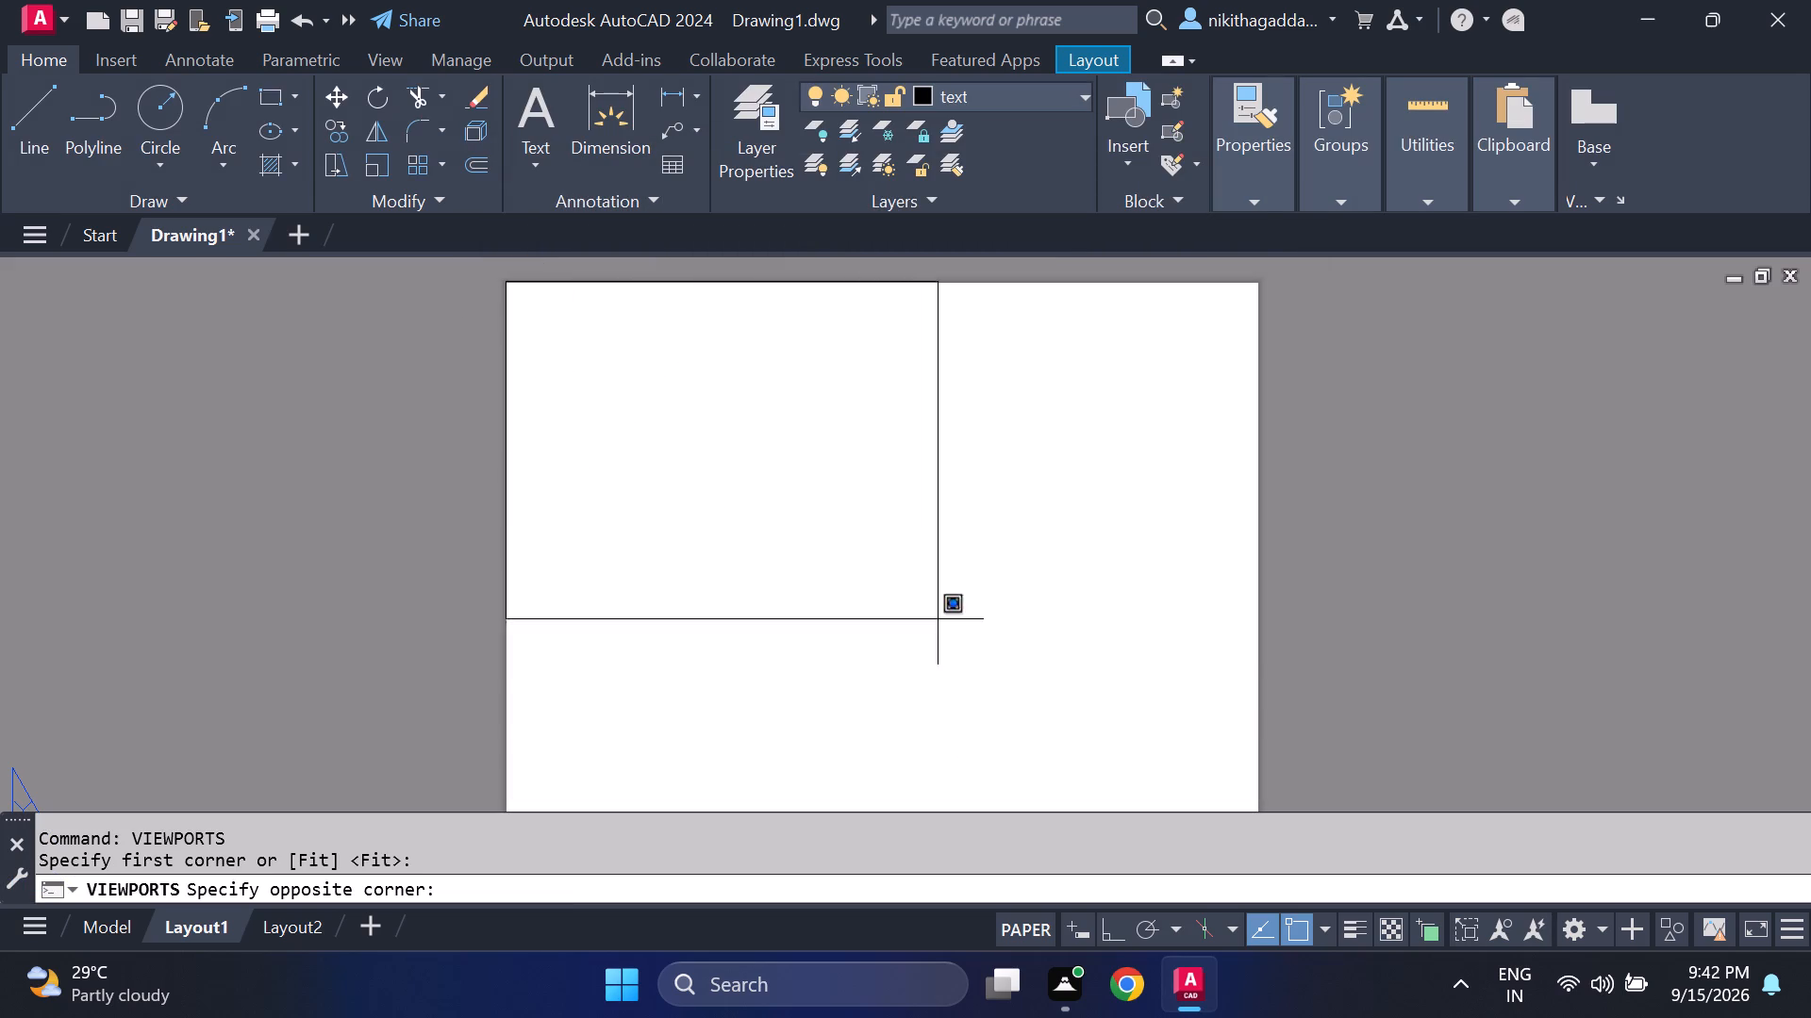
pyautogui.scroll(-1, 952, 637)
pyautogui.scroll(2, 1064, 719)
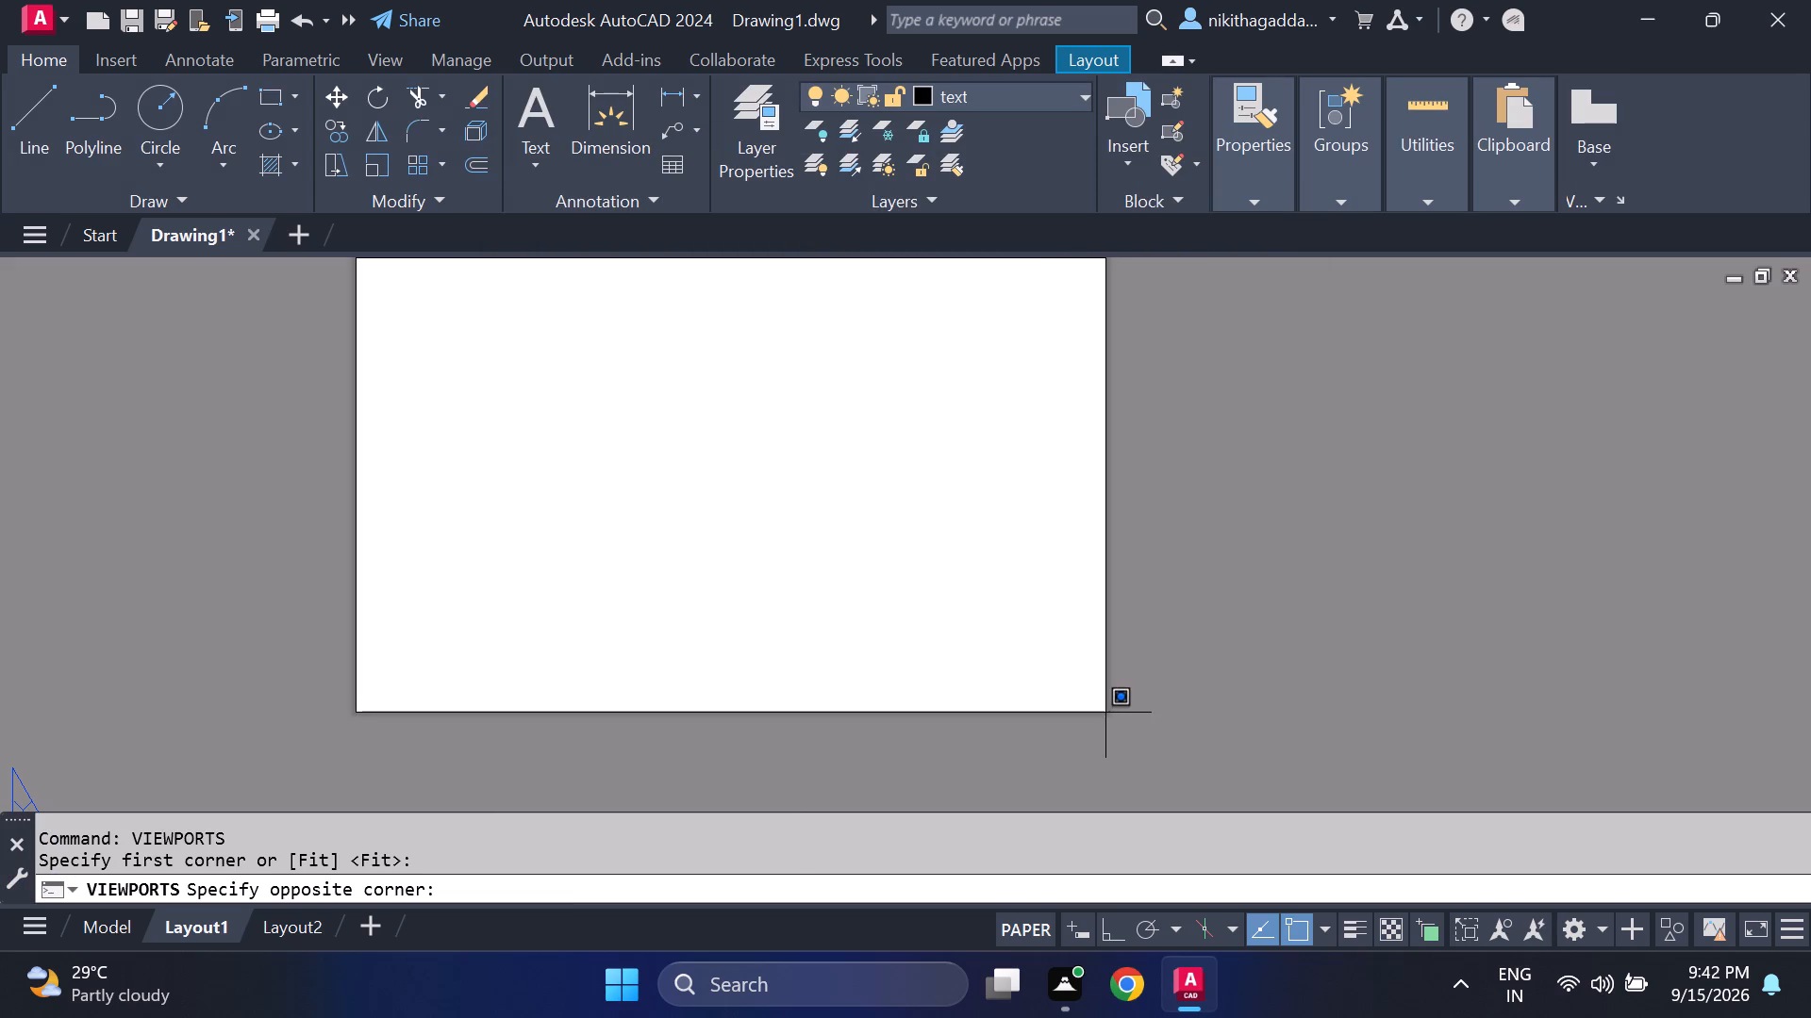
pyautogui.click(1105, 713)
# Activate model space inside the new Layout1 viewport, leaving no objects selected.
pyautogui.moveTo(984, 619); pyautogui.dragTo(1010, 713, button='middle')
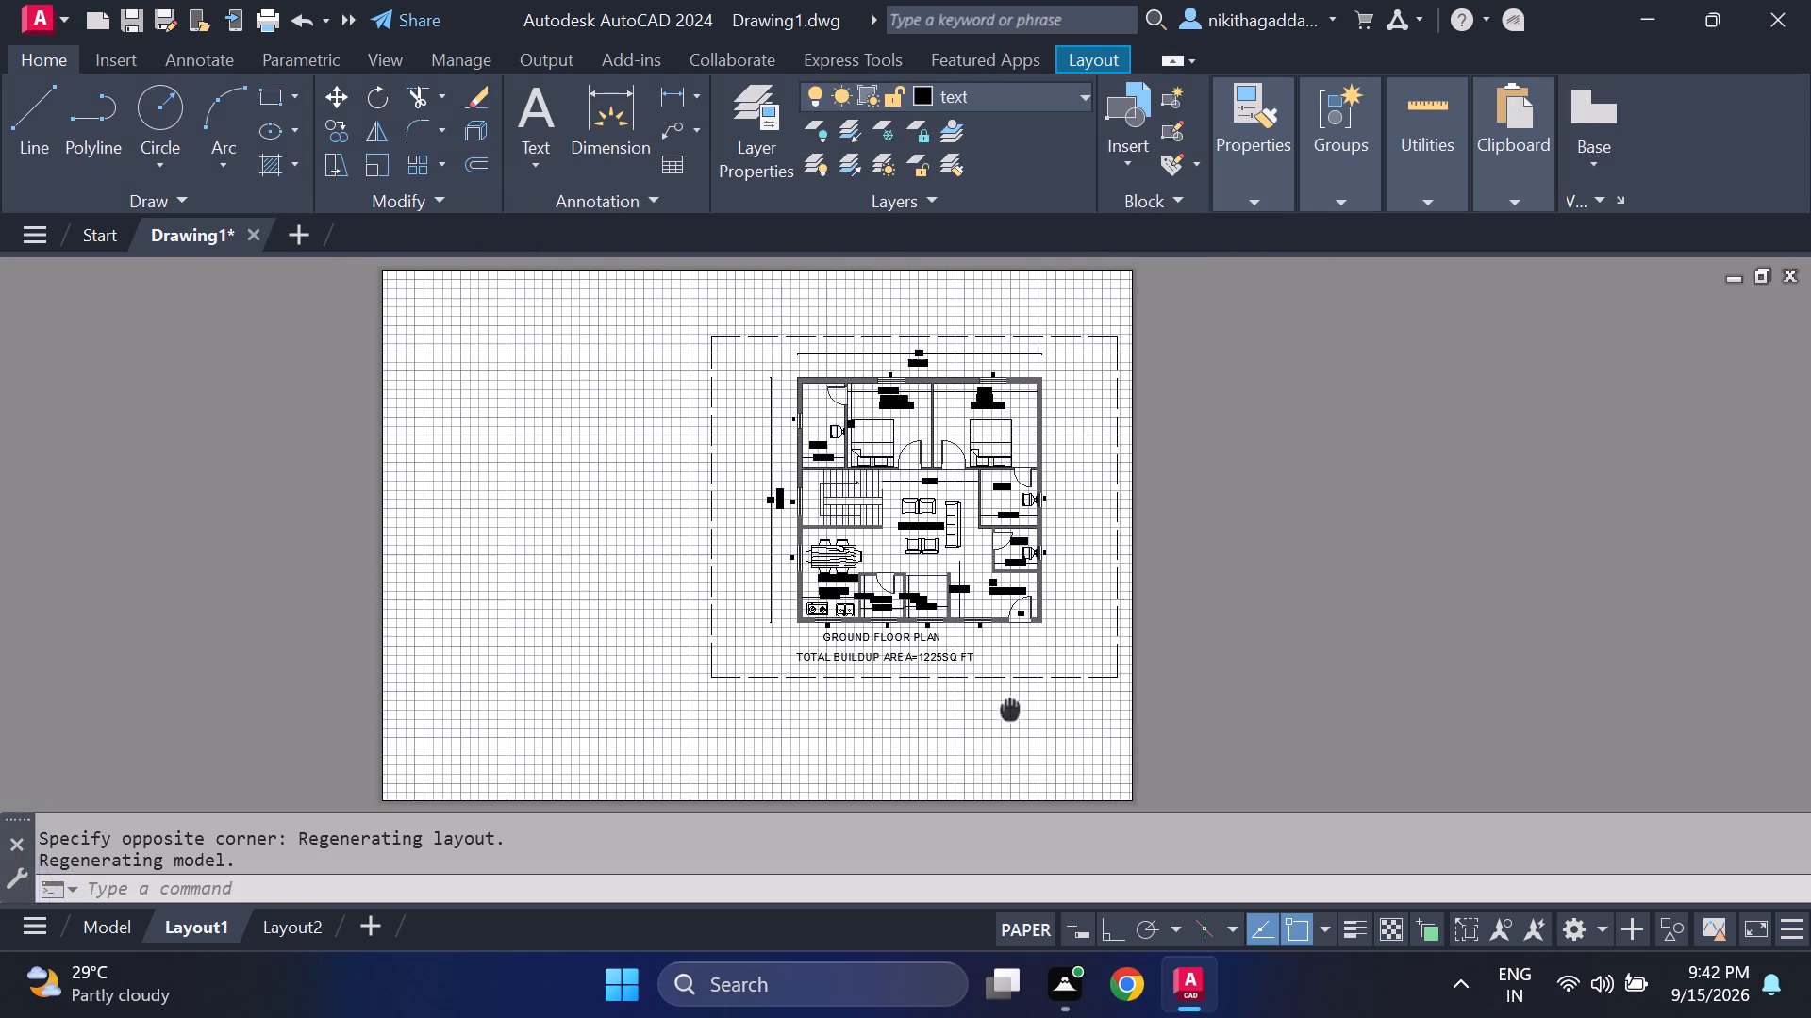
pyautogui.moveTo(1010, 713); pyautogui.dragTo(1010, 718, button='middle')
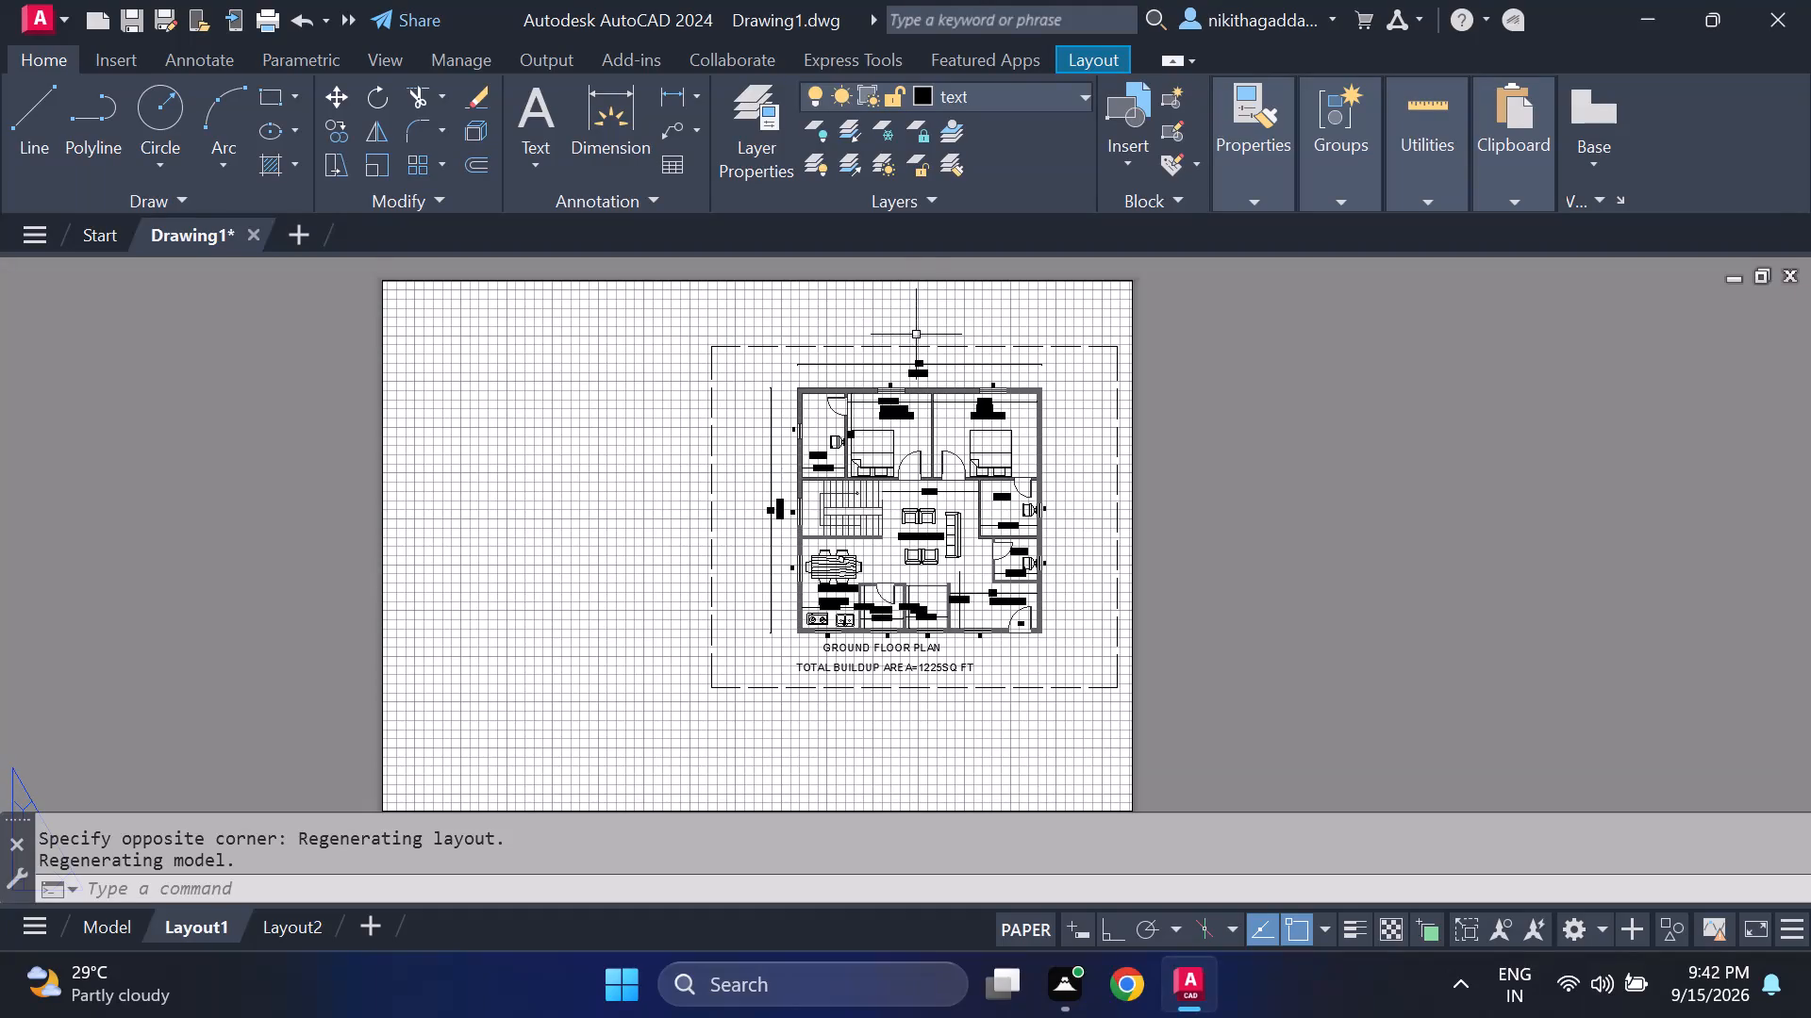
pyautogui.moveTo(935, 314); pyautogui.dragTo(915, 338)
pyautogui.click(642, 693)
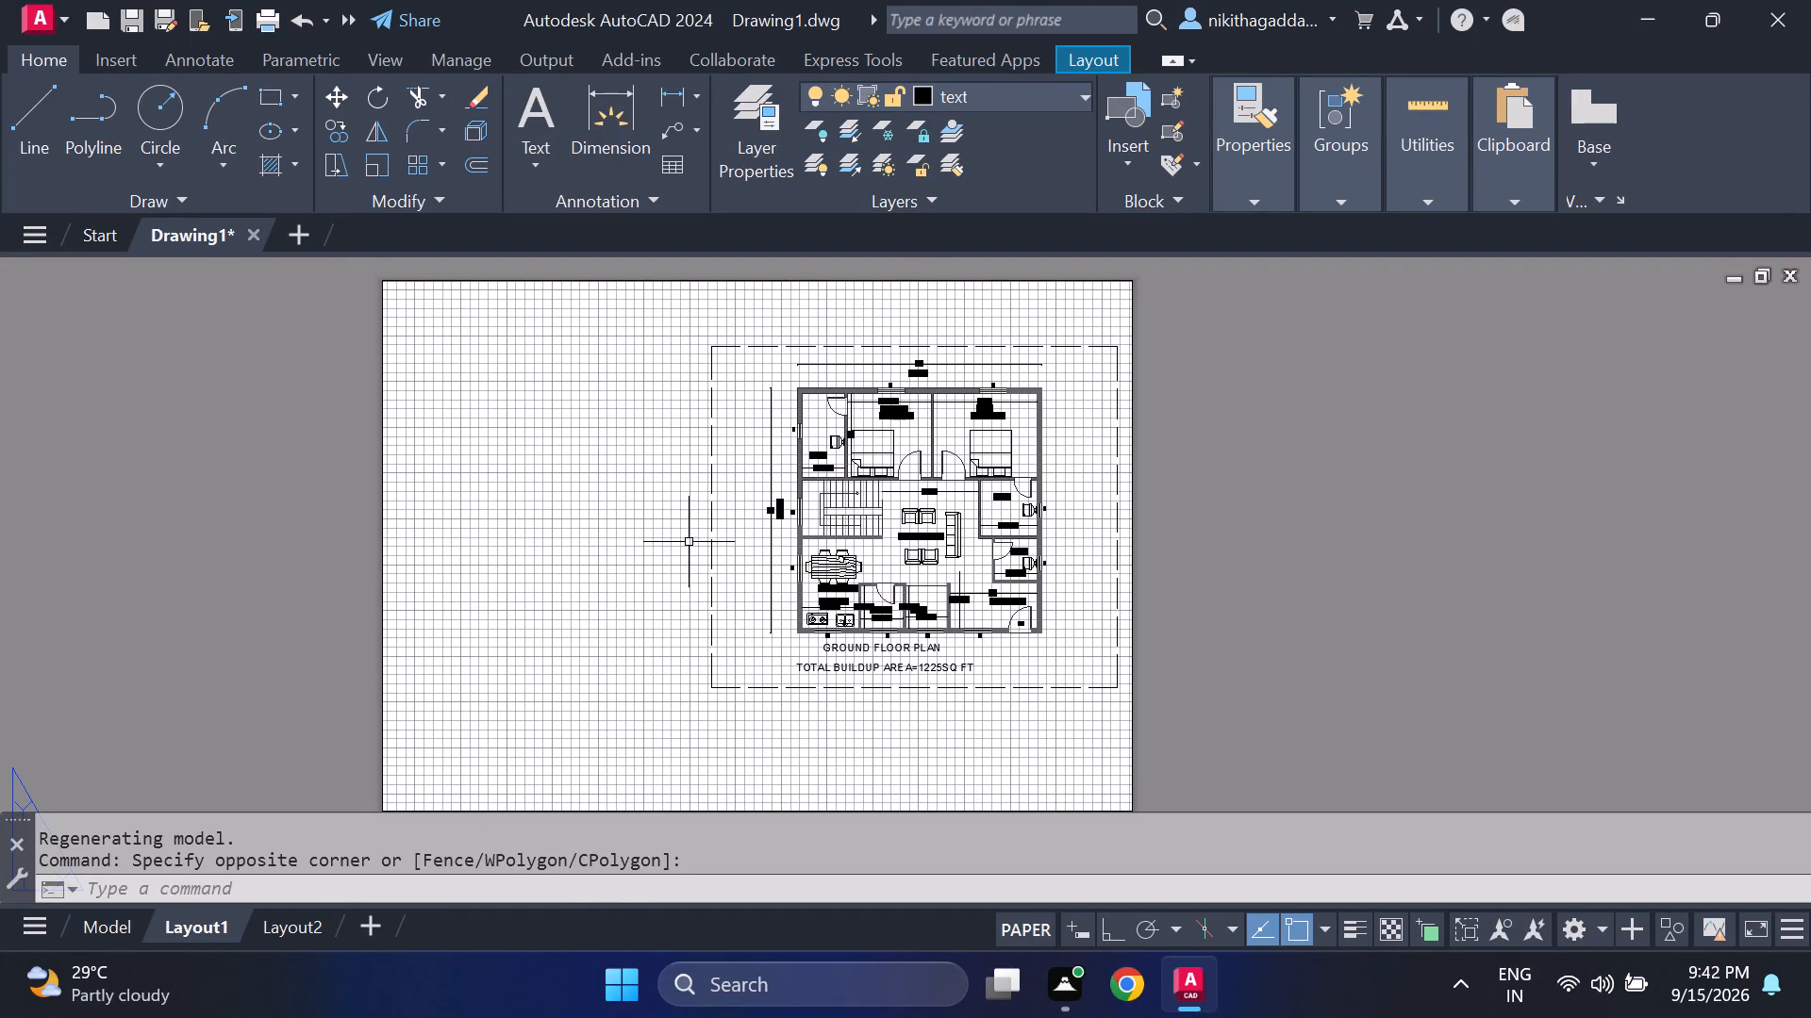
pyautogui.click(713, 345)
pyautogui.moveTo(713, 345); pyautogui.dragTo(608, 344)
pyautogui.moveTo(716, 350); pyautogui.dragTo(599, 367)
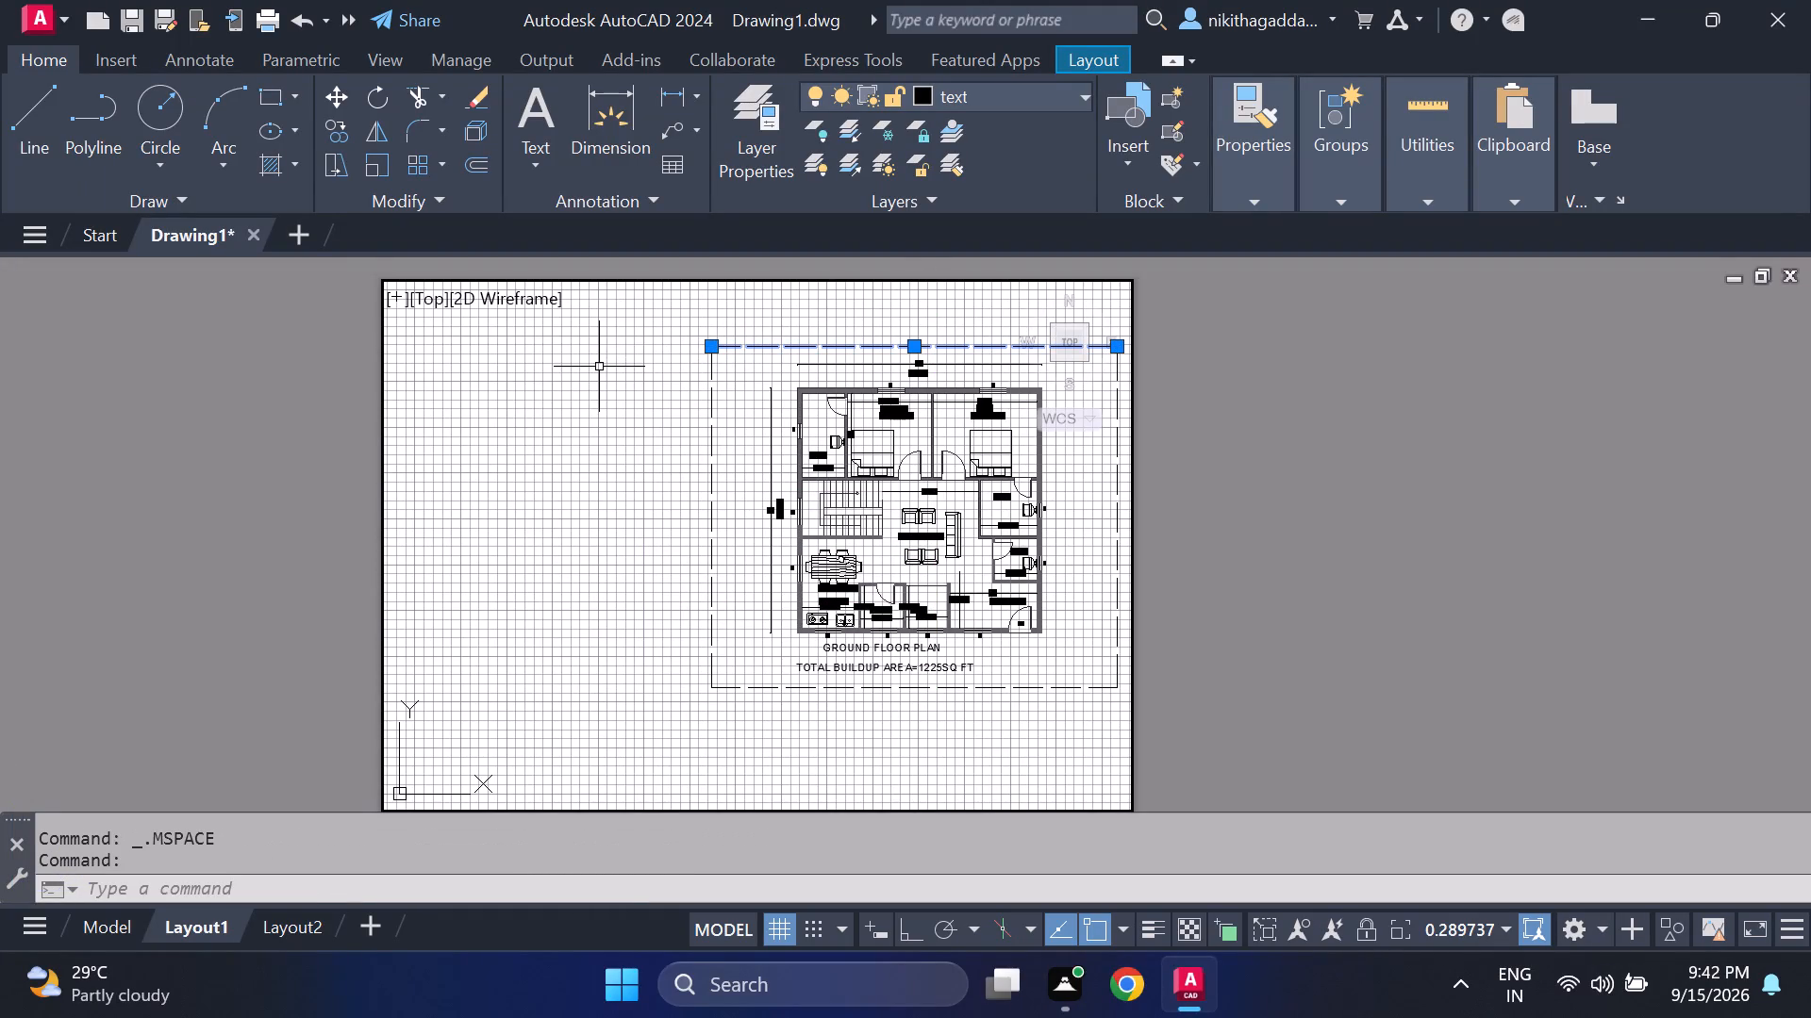
pyautogui.press('Escape')
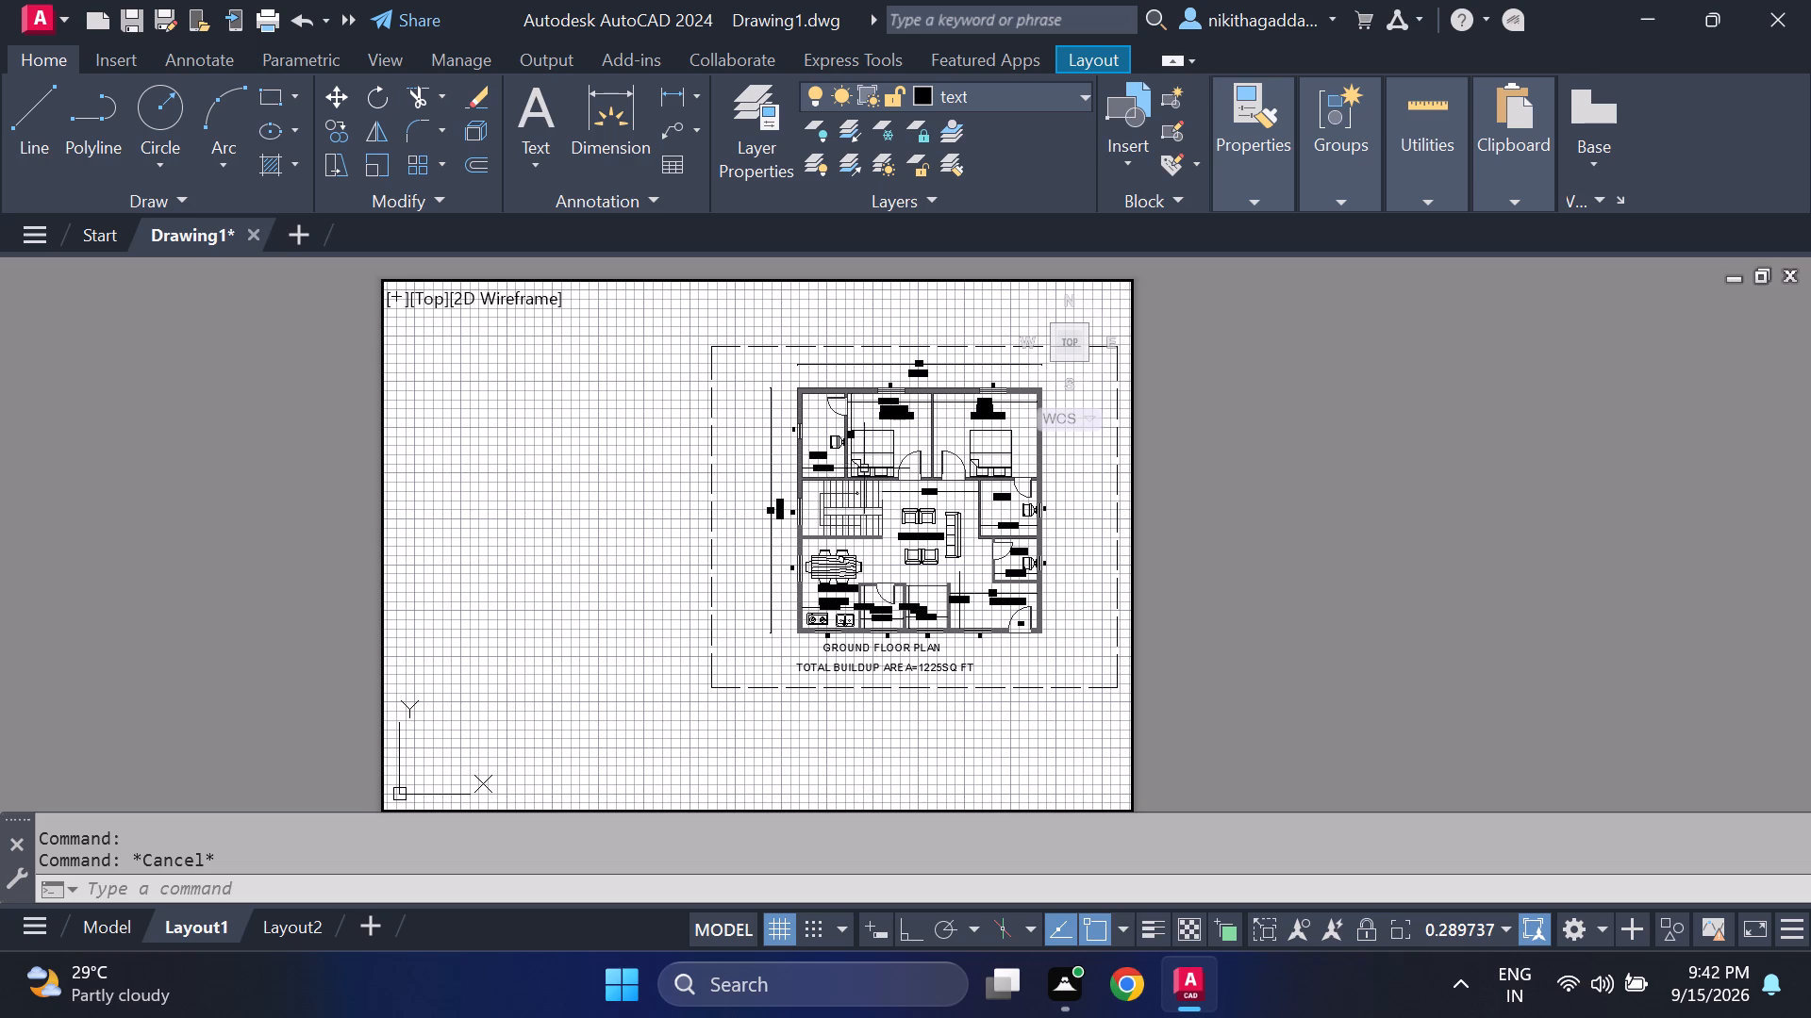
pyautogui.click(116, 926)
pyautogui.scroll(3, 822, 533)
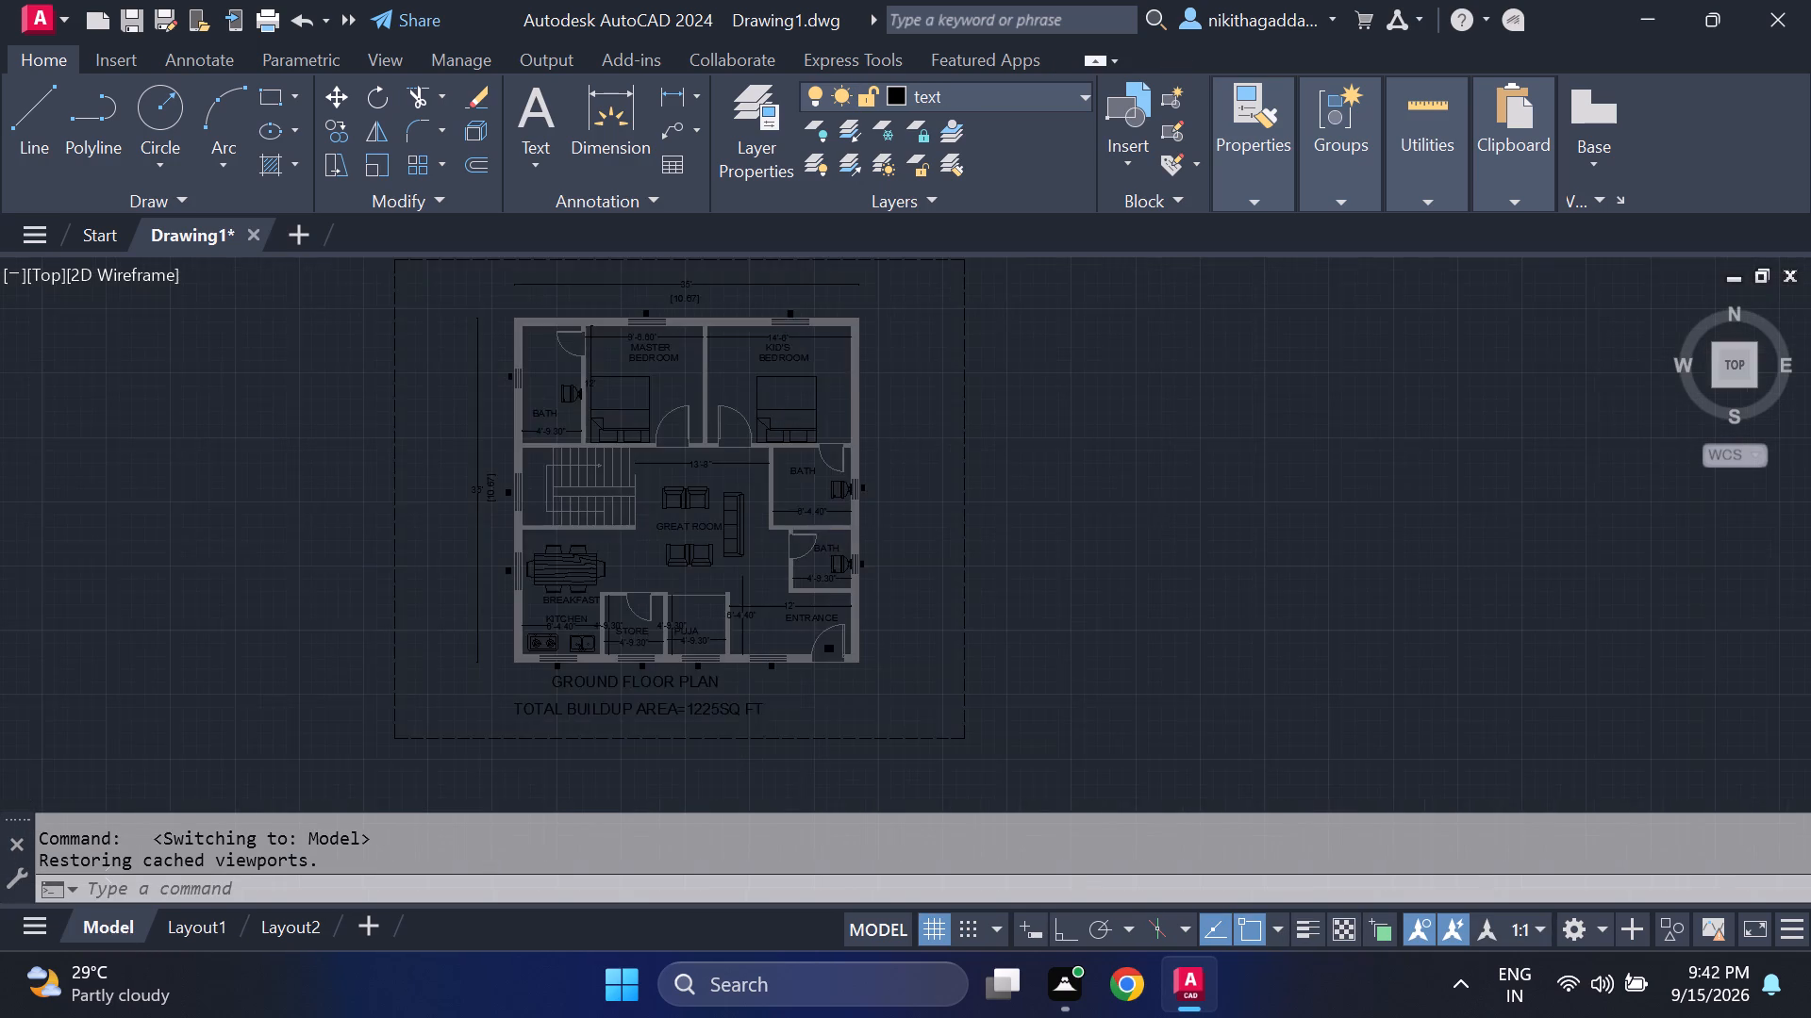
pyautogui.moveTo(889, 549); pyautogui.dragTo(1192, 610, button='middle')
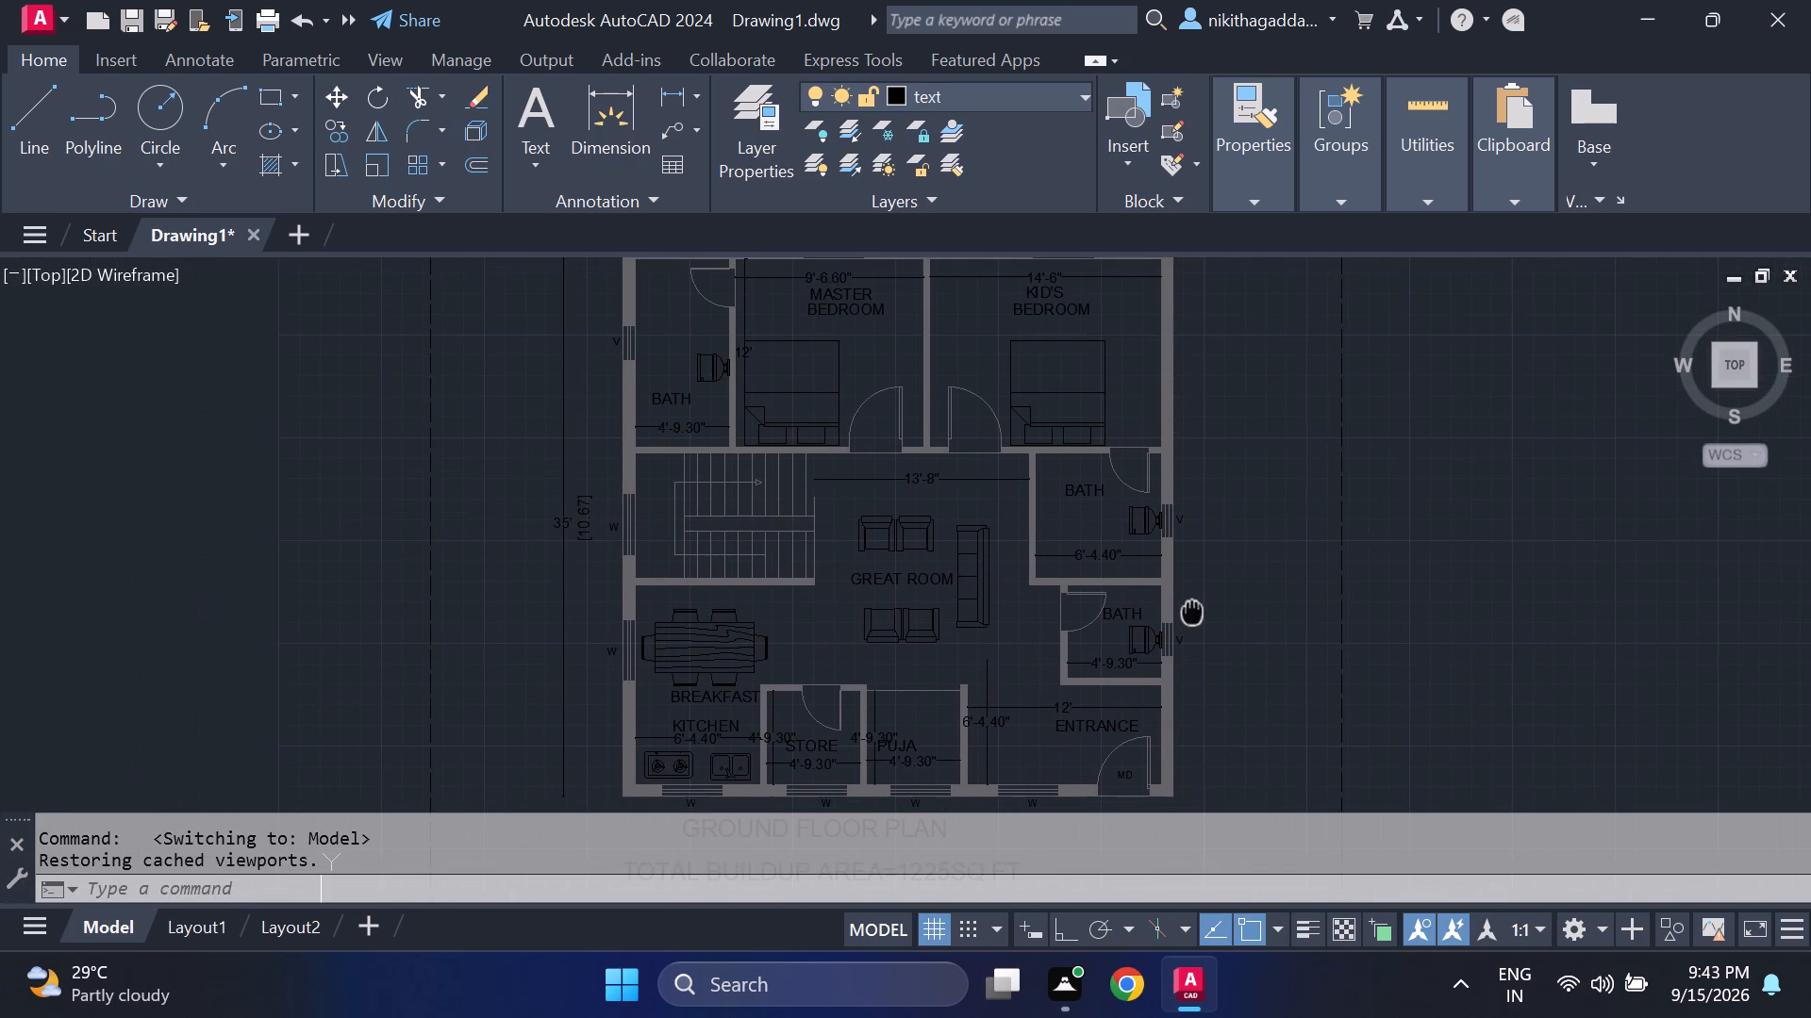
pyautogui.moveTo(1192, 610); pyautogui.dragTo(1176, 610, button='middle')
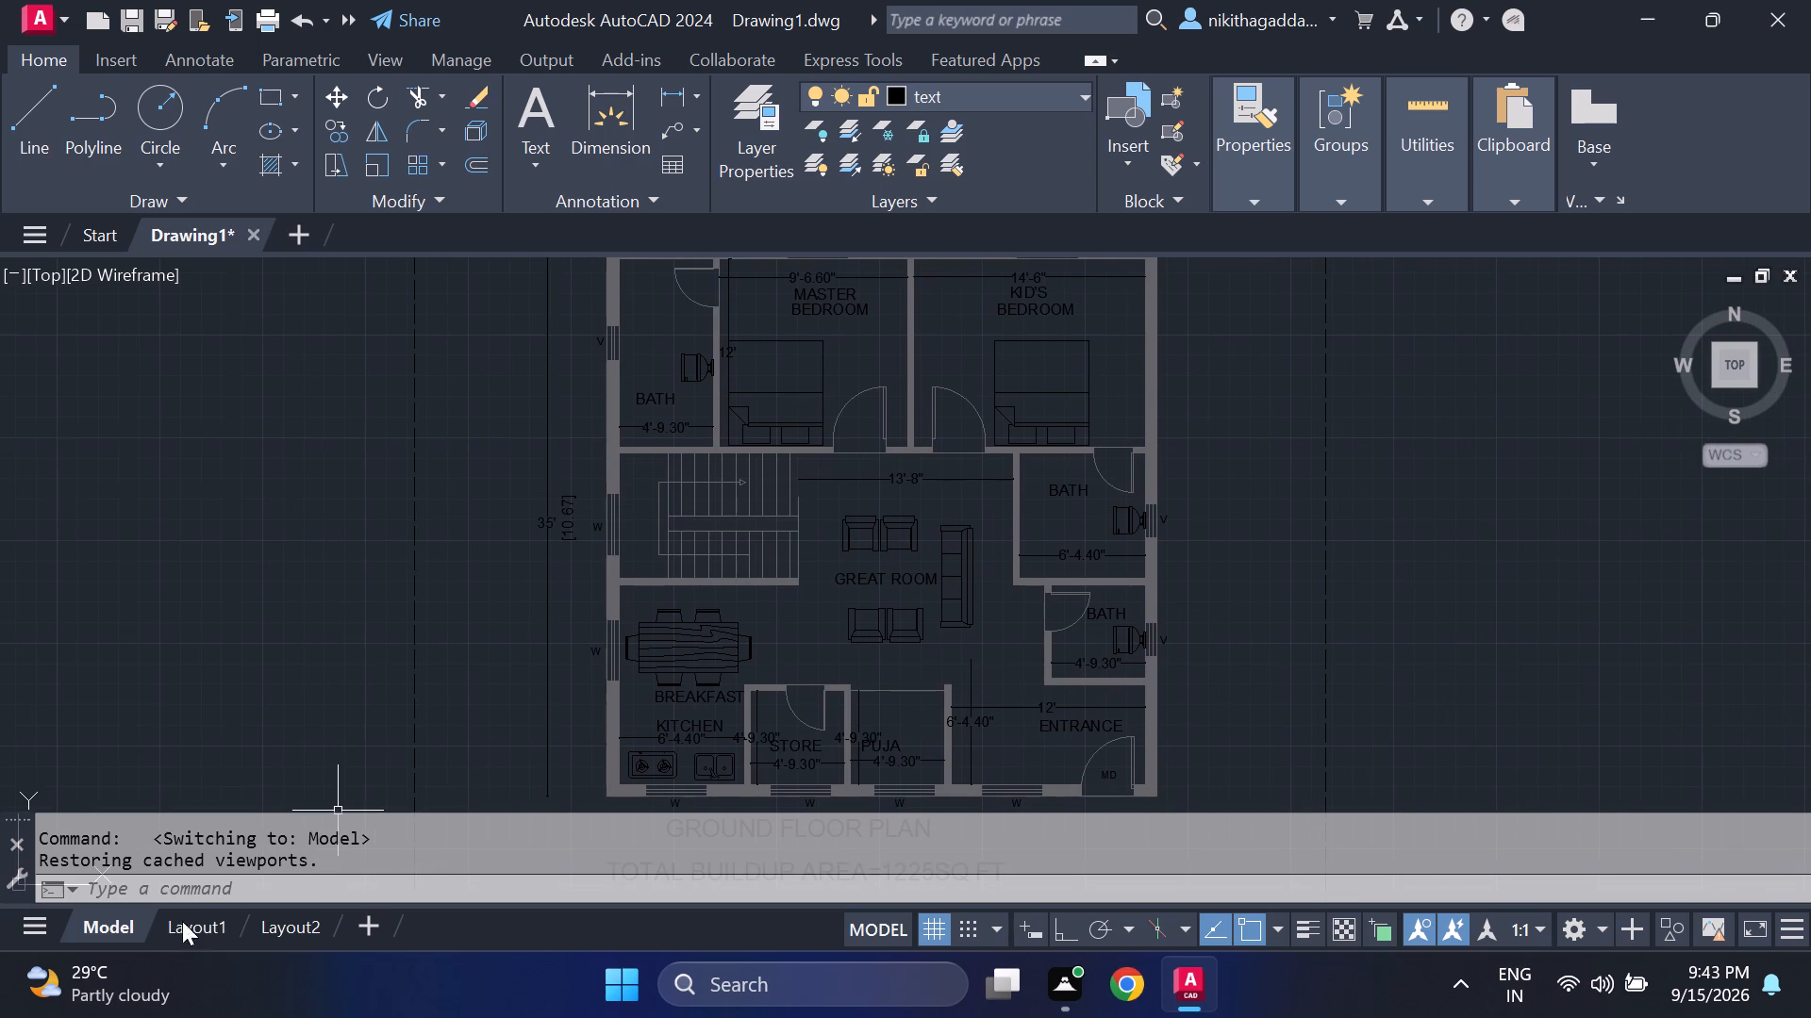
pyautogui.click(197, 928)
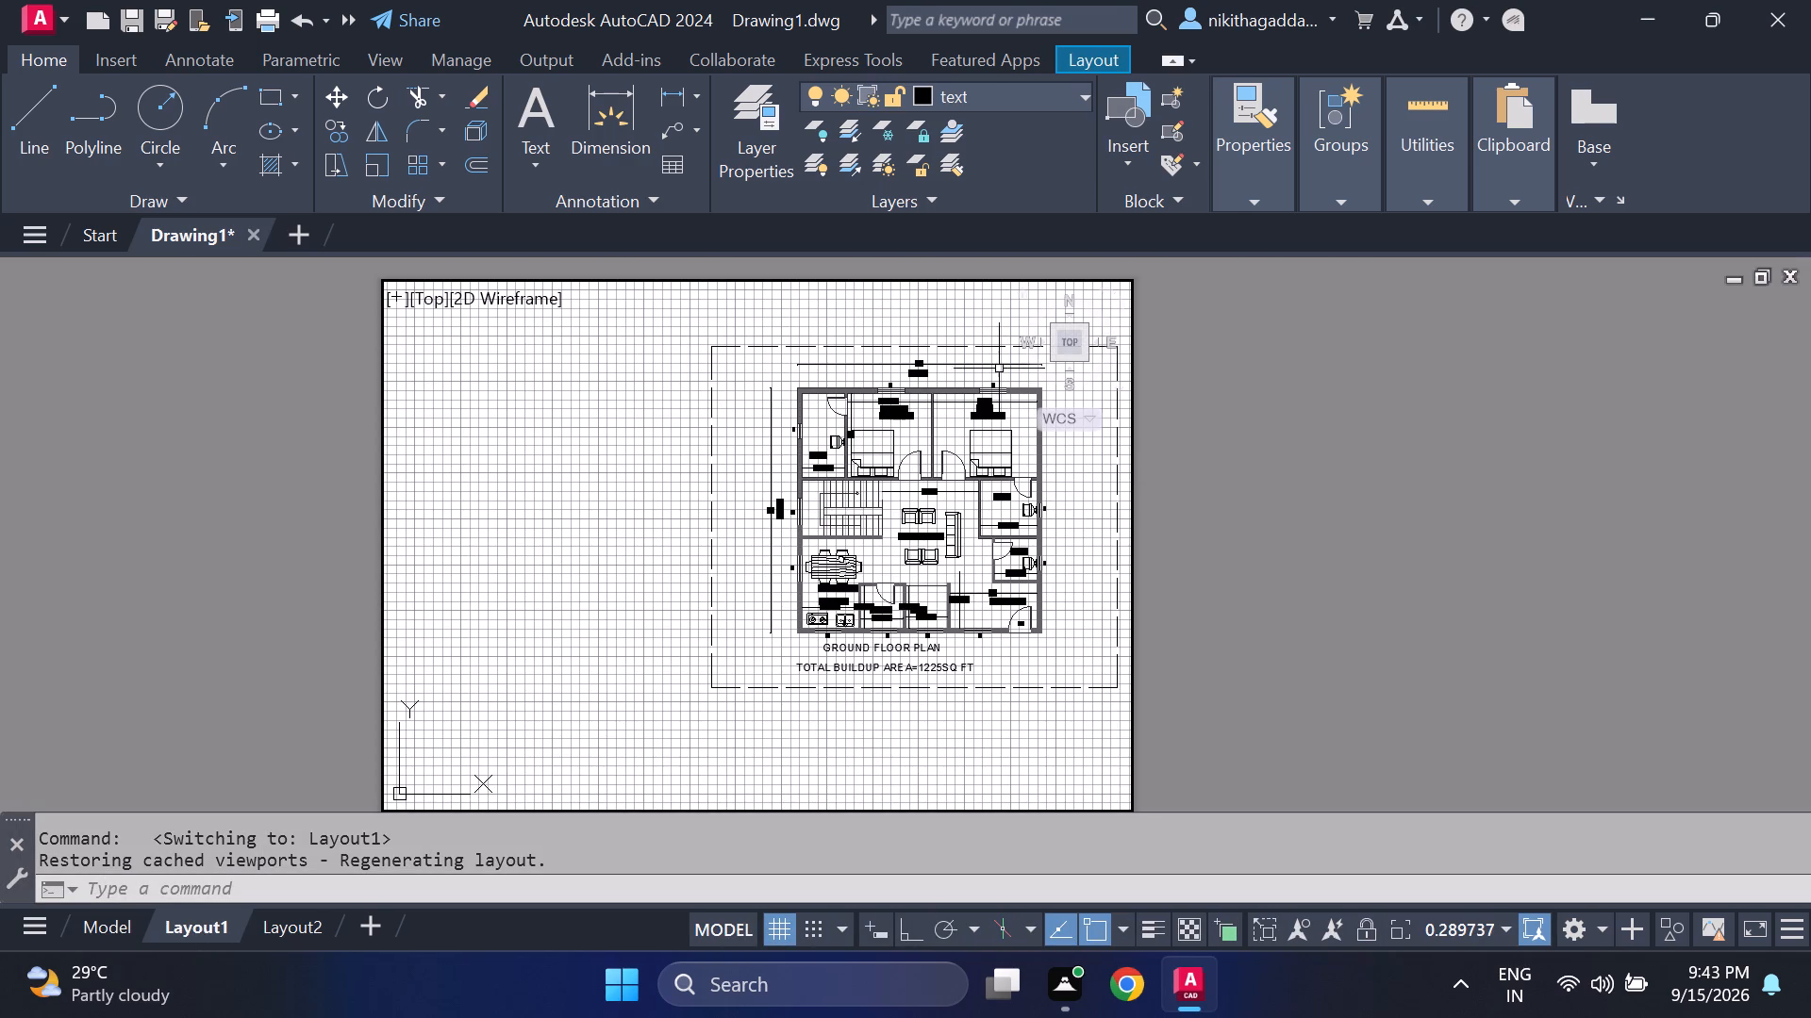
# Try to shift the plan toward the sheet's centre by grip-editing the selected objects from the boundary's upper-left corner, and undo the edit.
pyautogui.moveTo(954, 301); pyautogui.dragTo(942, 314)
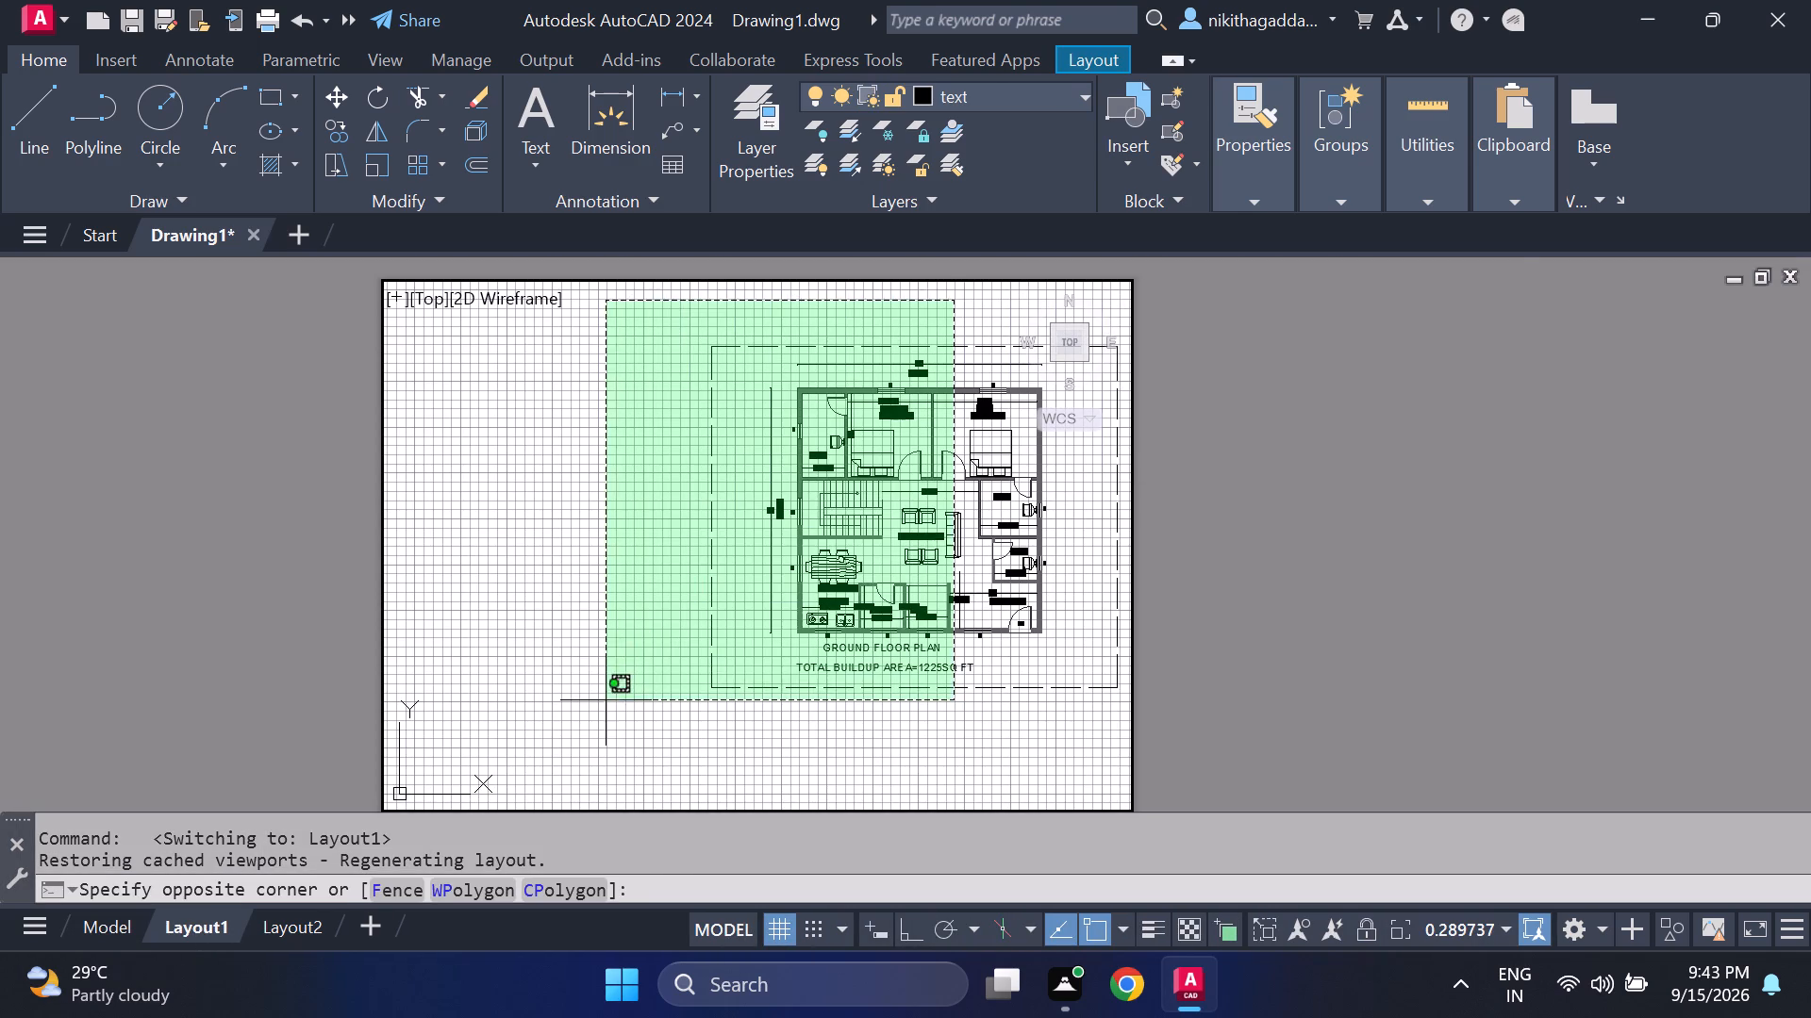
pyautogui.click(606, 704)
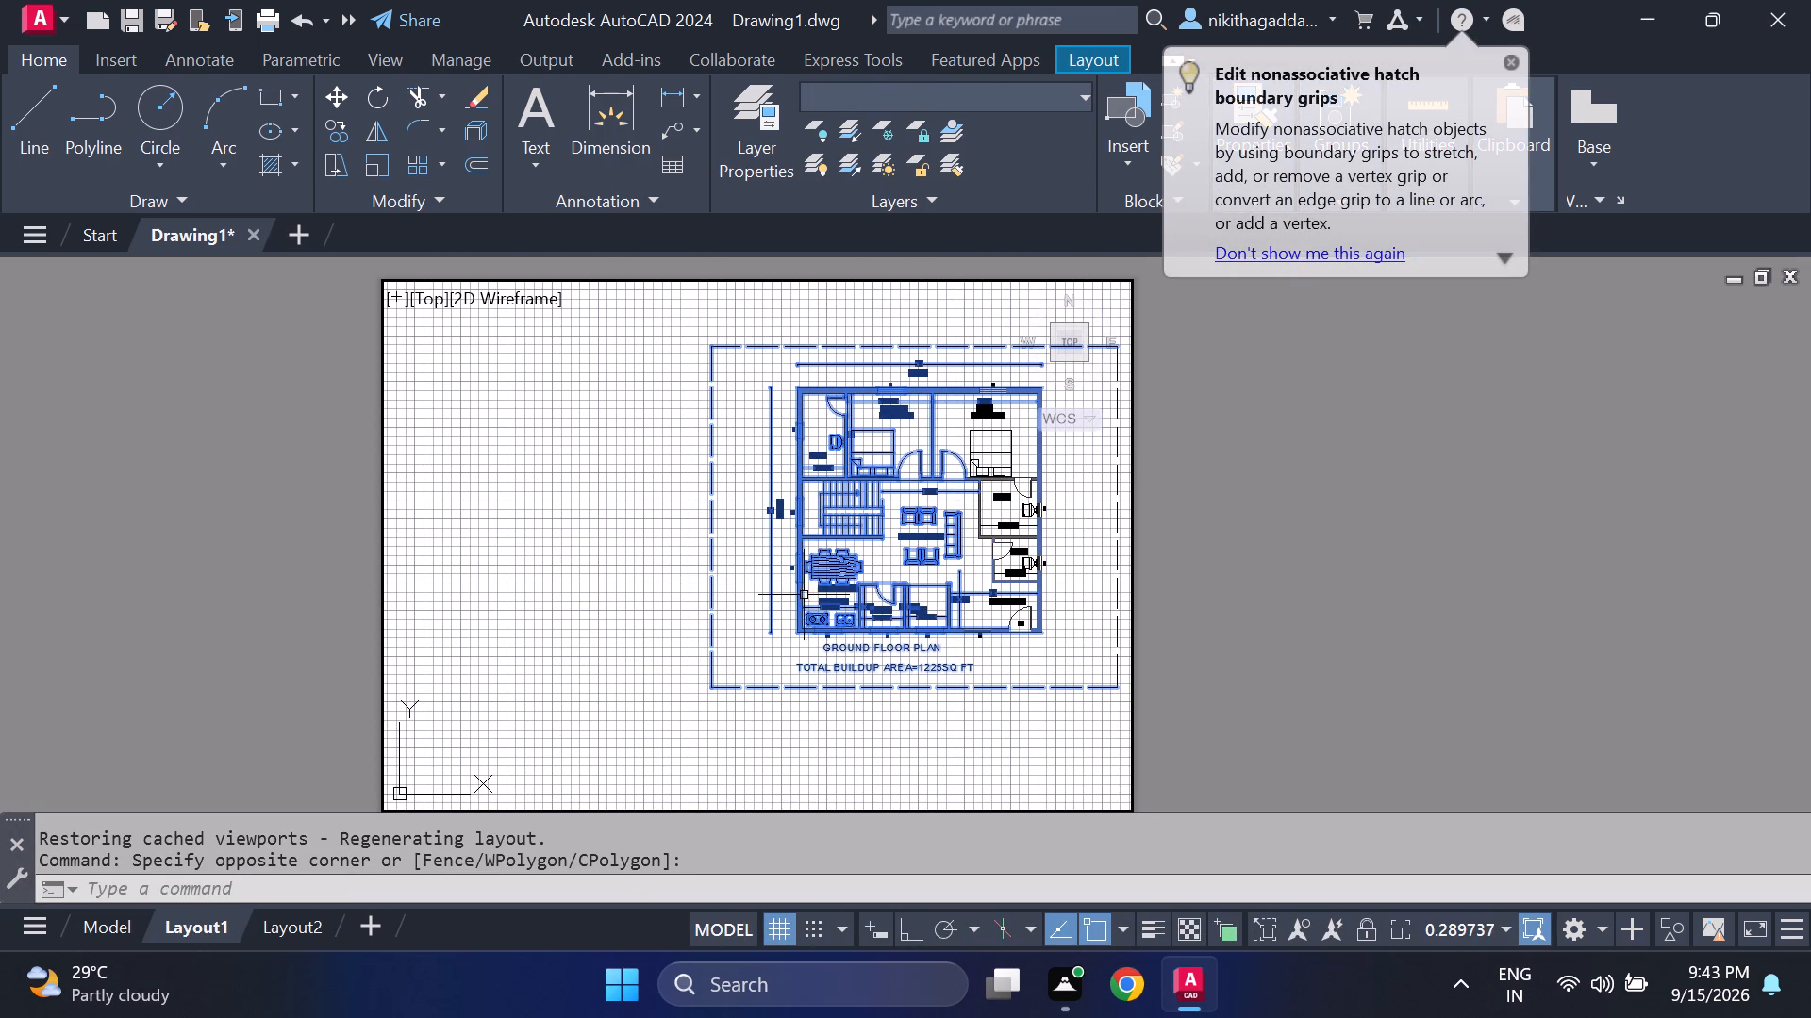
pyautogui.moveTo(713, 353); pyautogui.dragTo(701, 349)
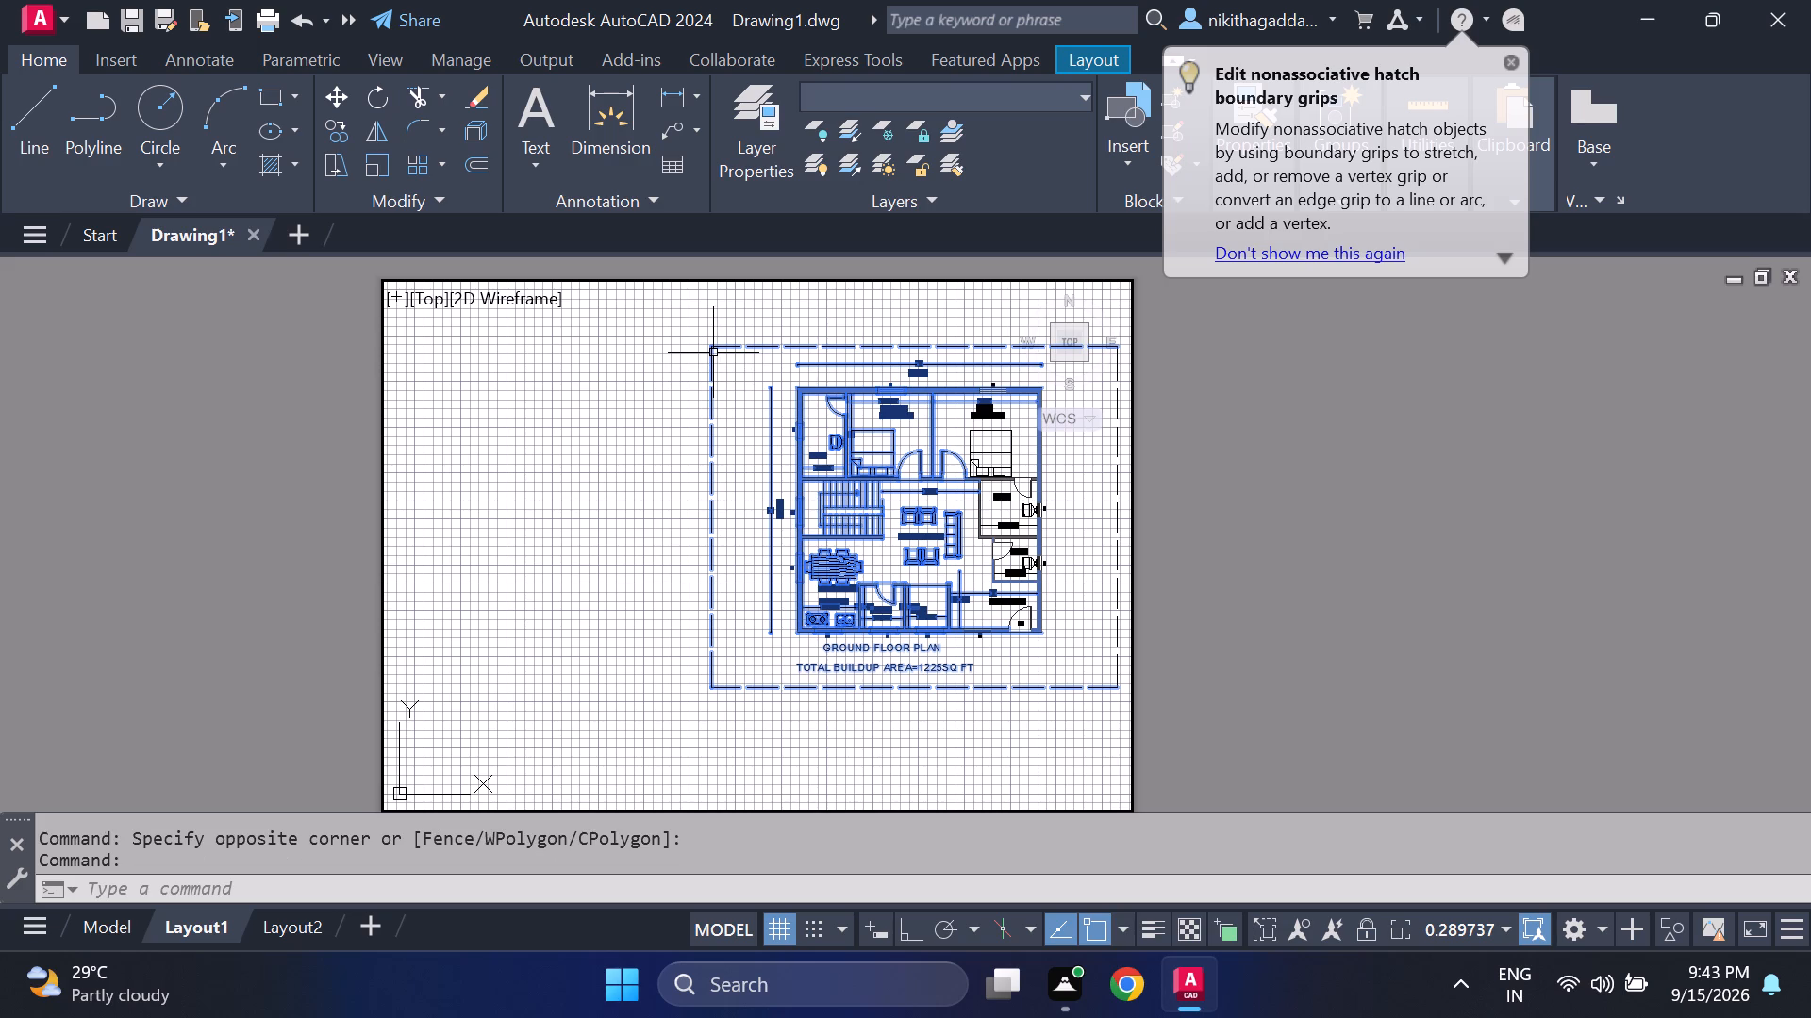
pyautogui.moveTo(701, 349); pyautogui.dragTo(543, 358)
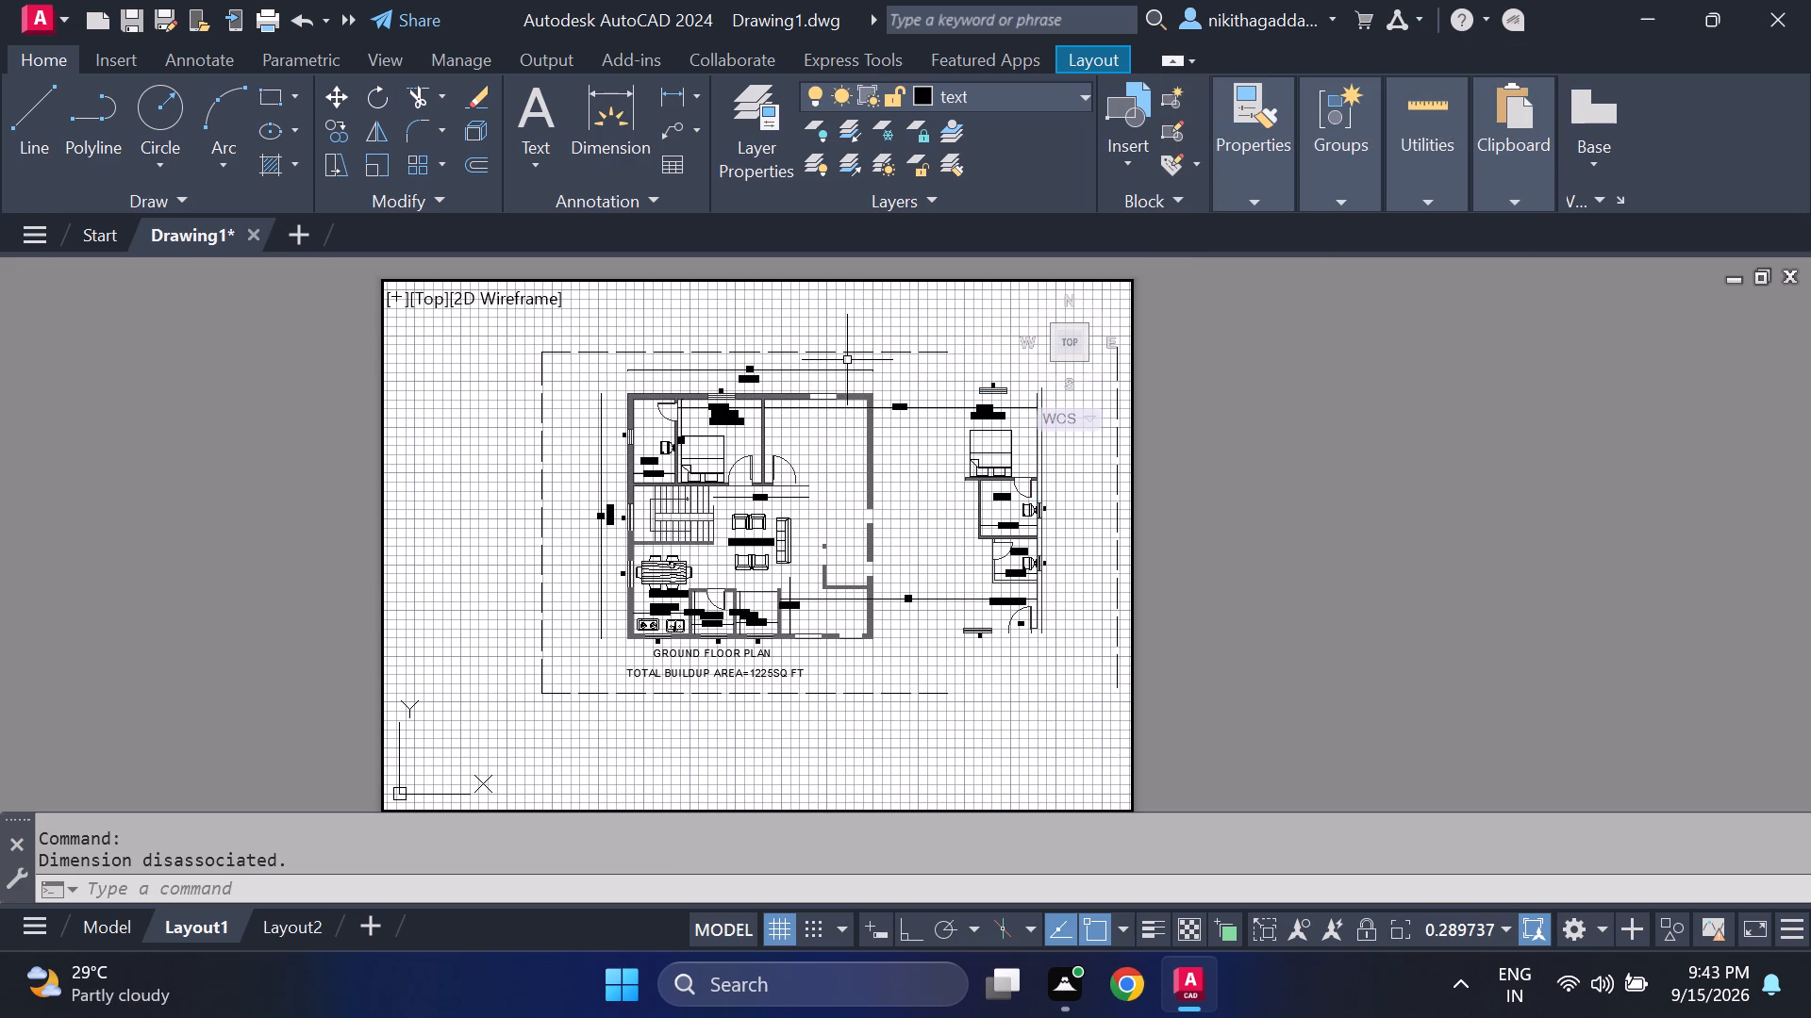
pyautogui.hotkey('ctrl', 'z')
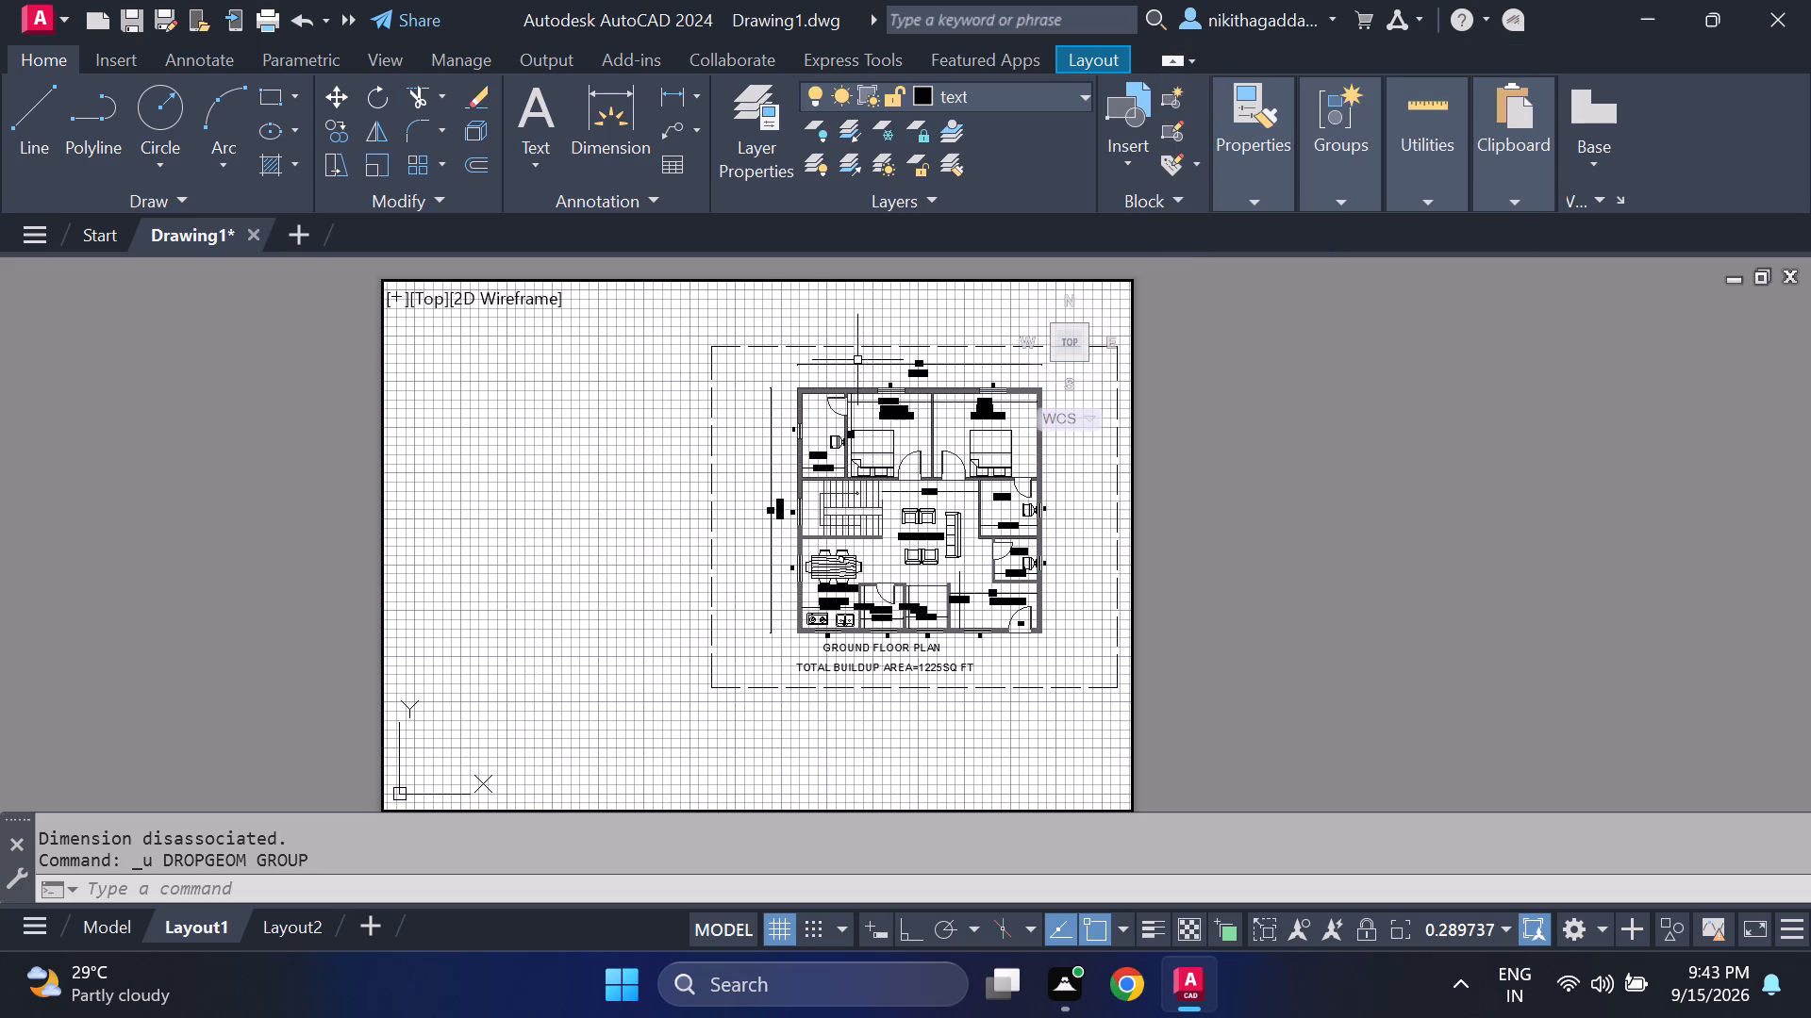
# Enlarge and centre the ground floor plan in the Layout1 viewport at a scale of about 0.458, keeping both title texts on the sheet.
pyautogui.moveTo(989, 516); pyautogui.dragTo(846, 568, button='middle')
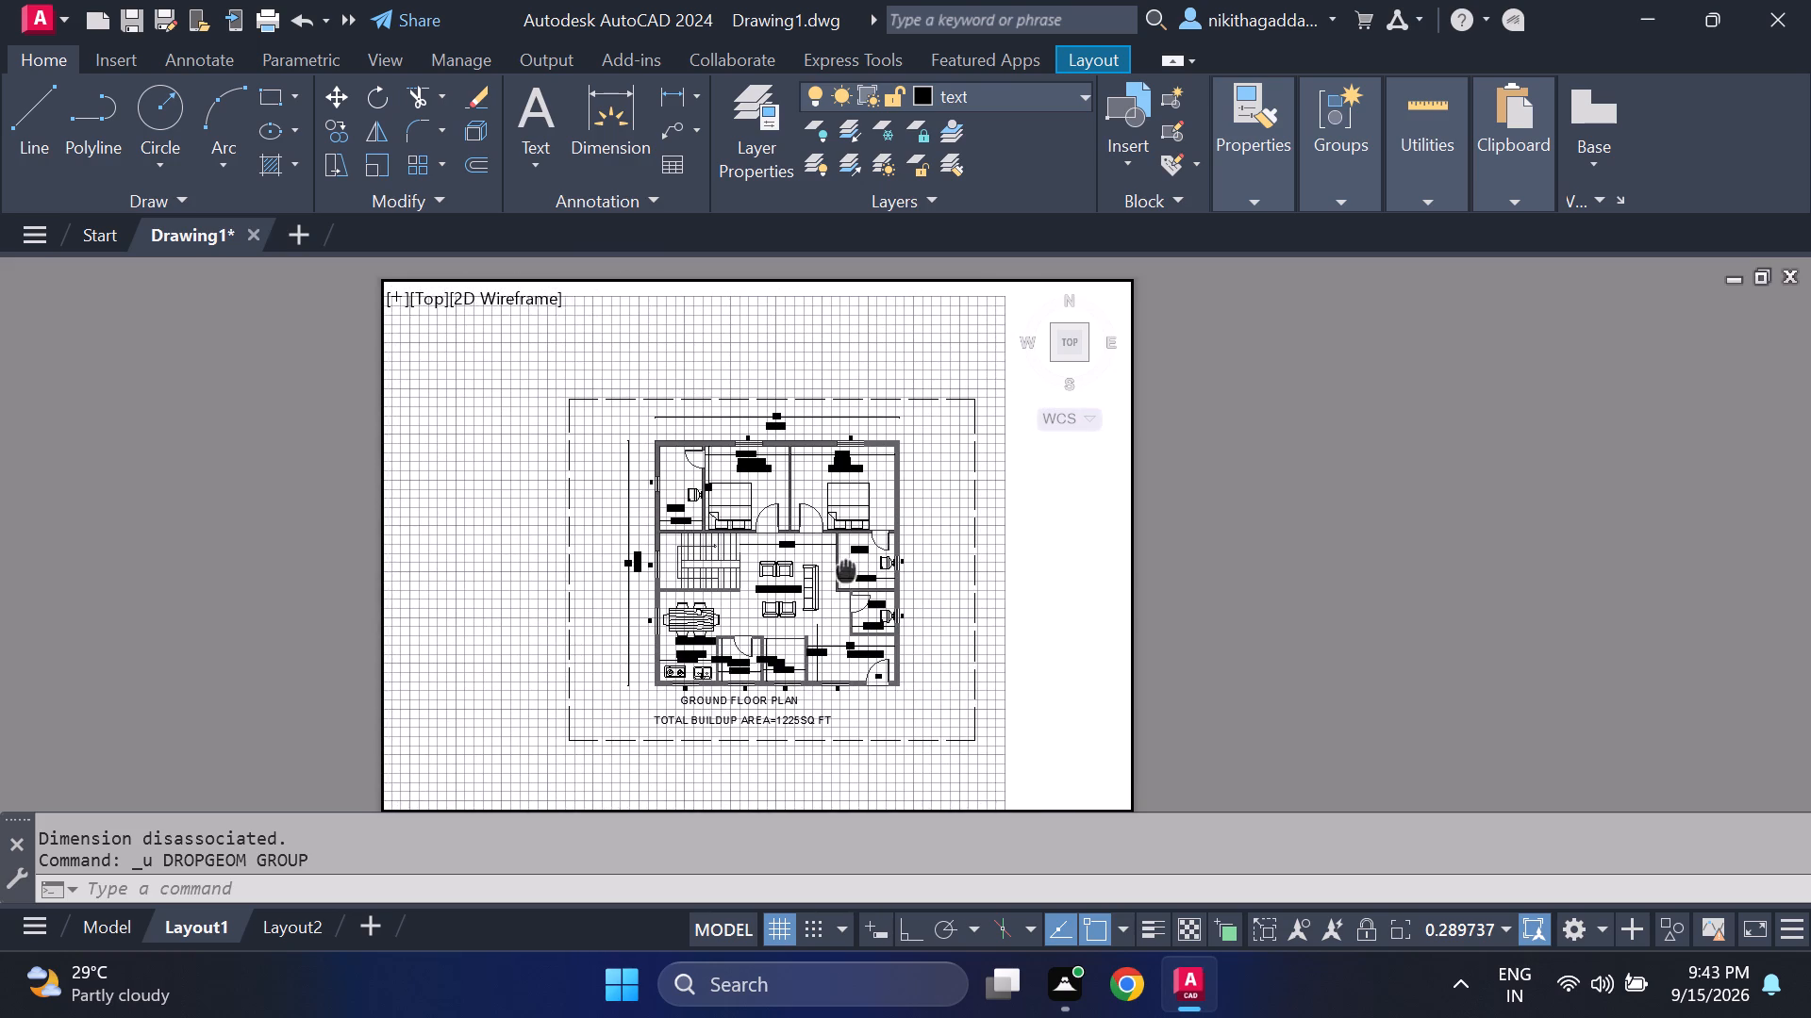
pyautogui.moveTo(846, 568); pyautogui.dragTo(800, 574, button='middle')
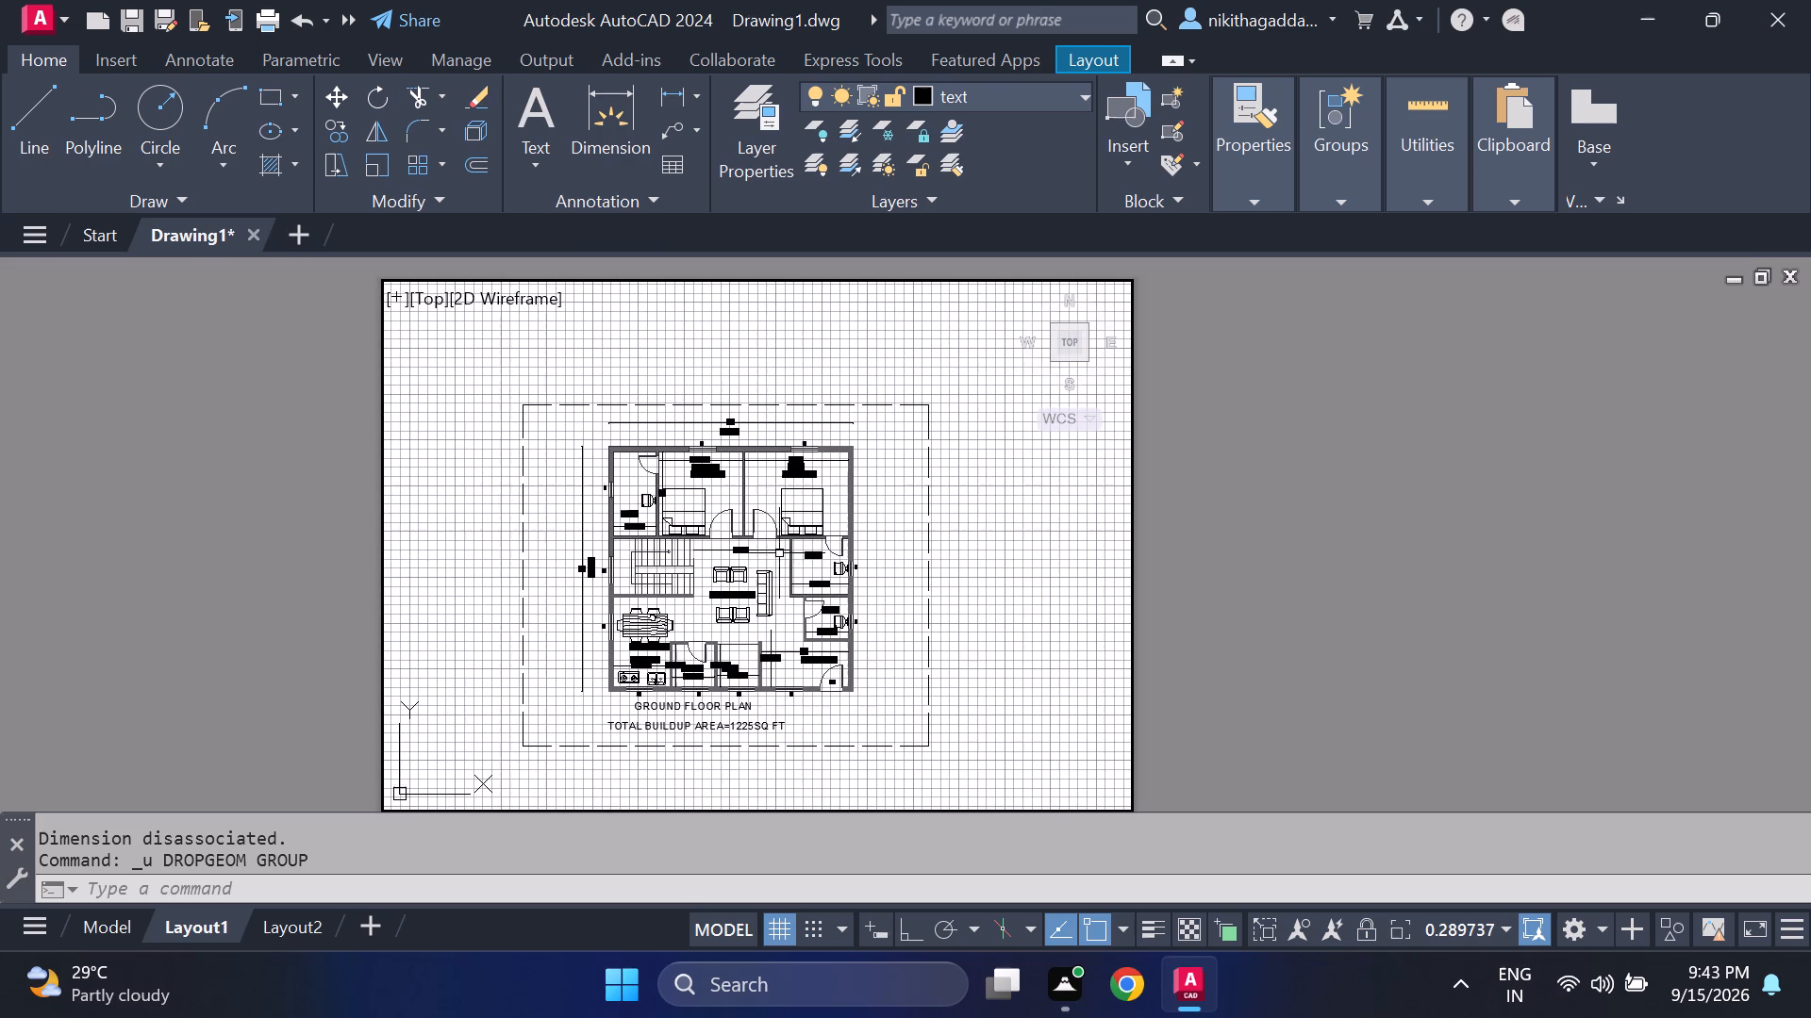
pyautogui.scroll(1, 726, 558)
pyautogui.moveTo(710, 583); pyautogui.dragTo(733, 572, button='middle')
pyautogui.scroll(1, 729, 569)
pyautogui.scroll(-1, 720, 566)
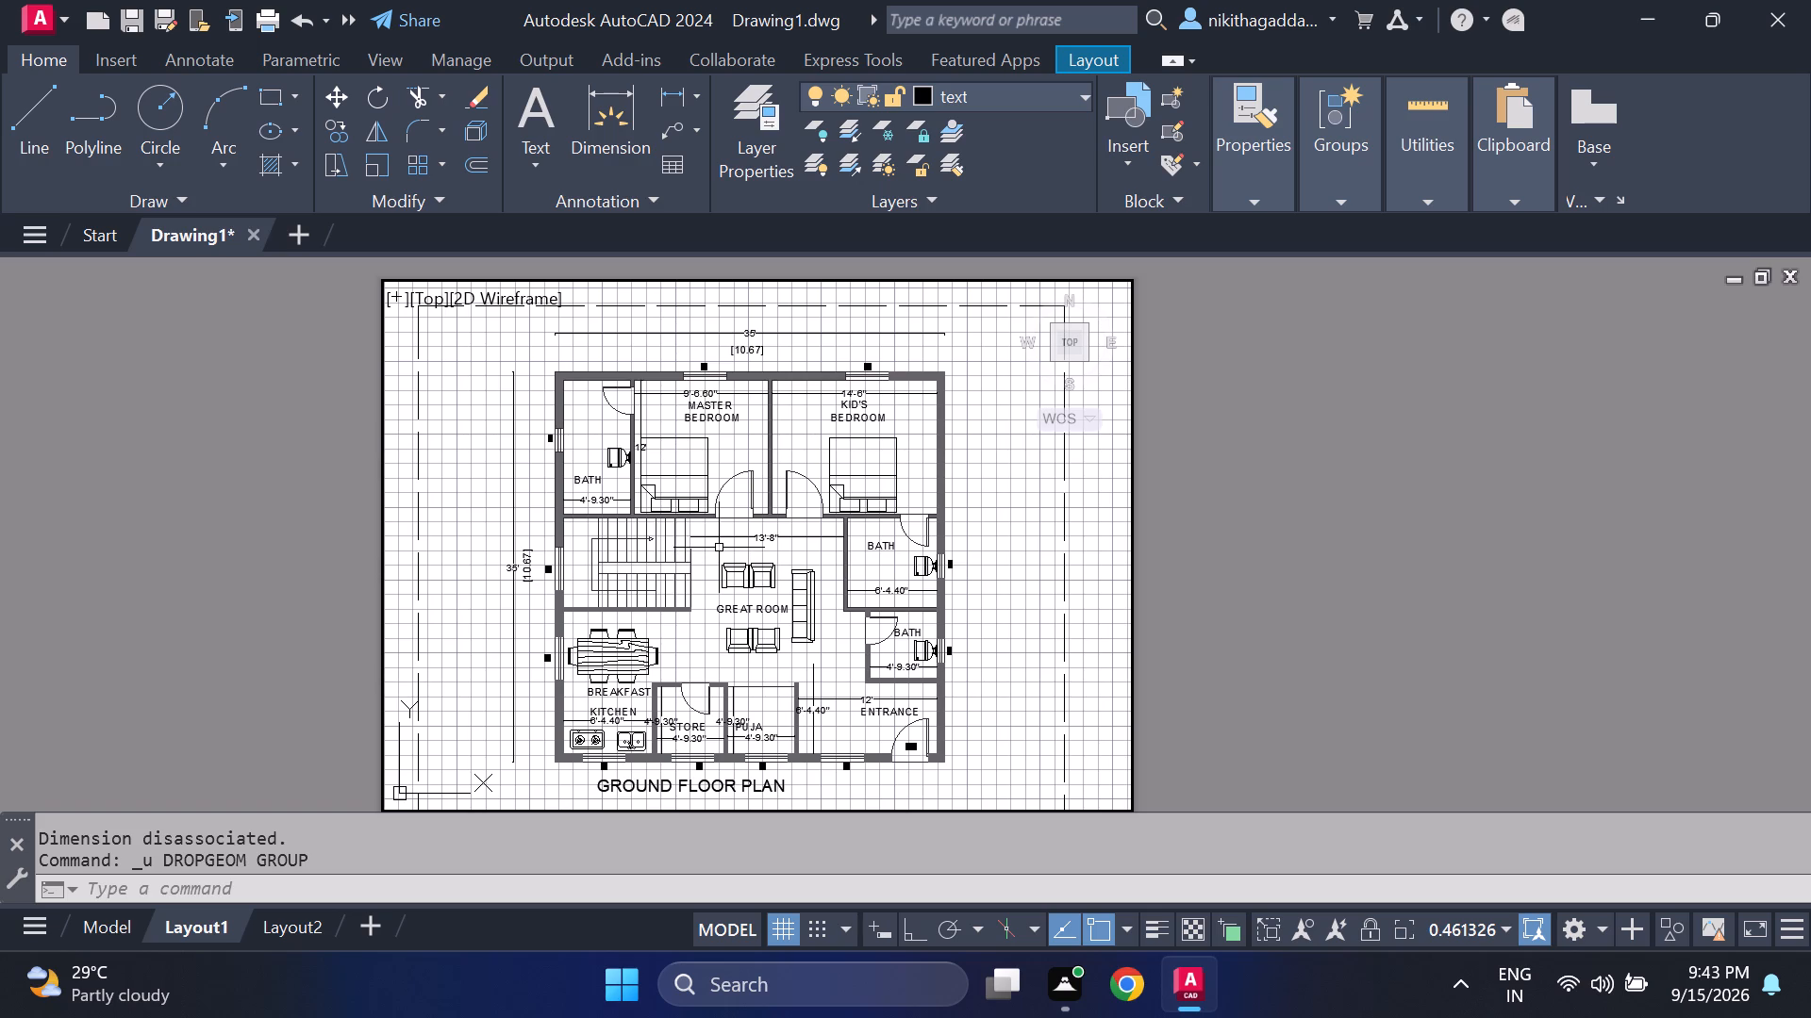
pyautogui.scroll(-1, 688, 573)
pyautogui.scroll(1, 681, 575)
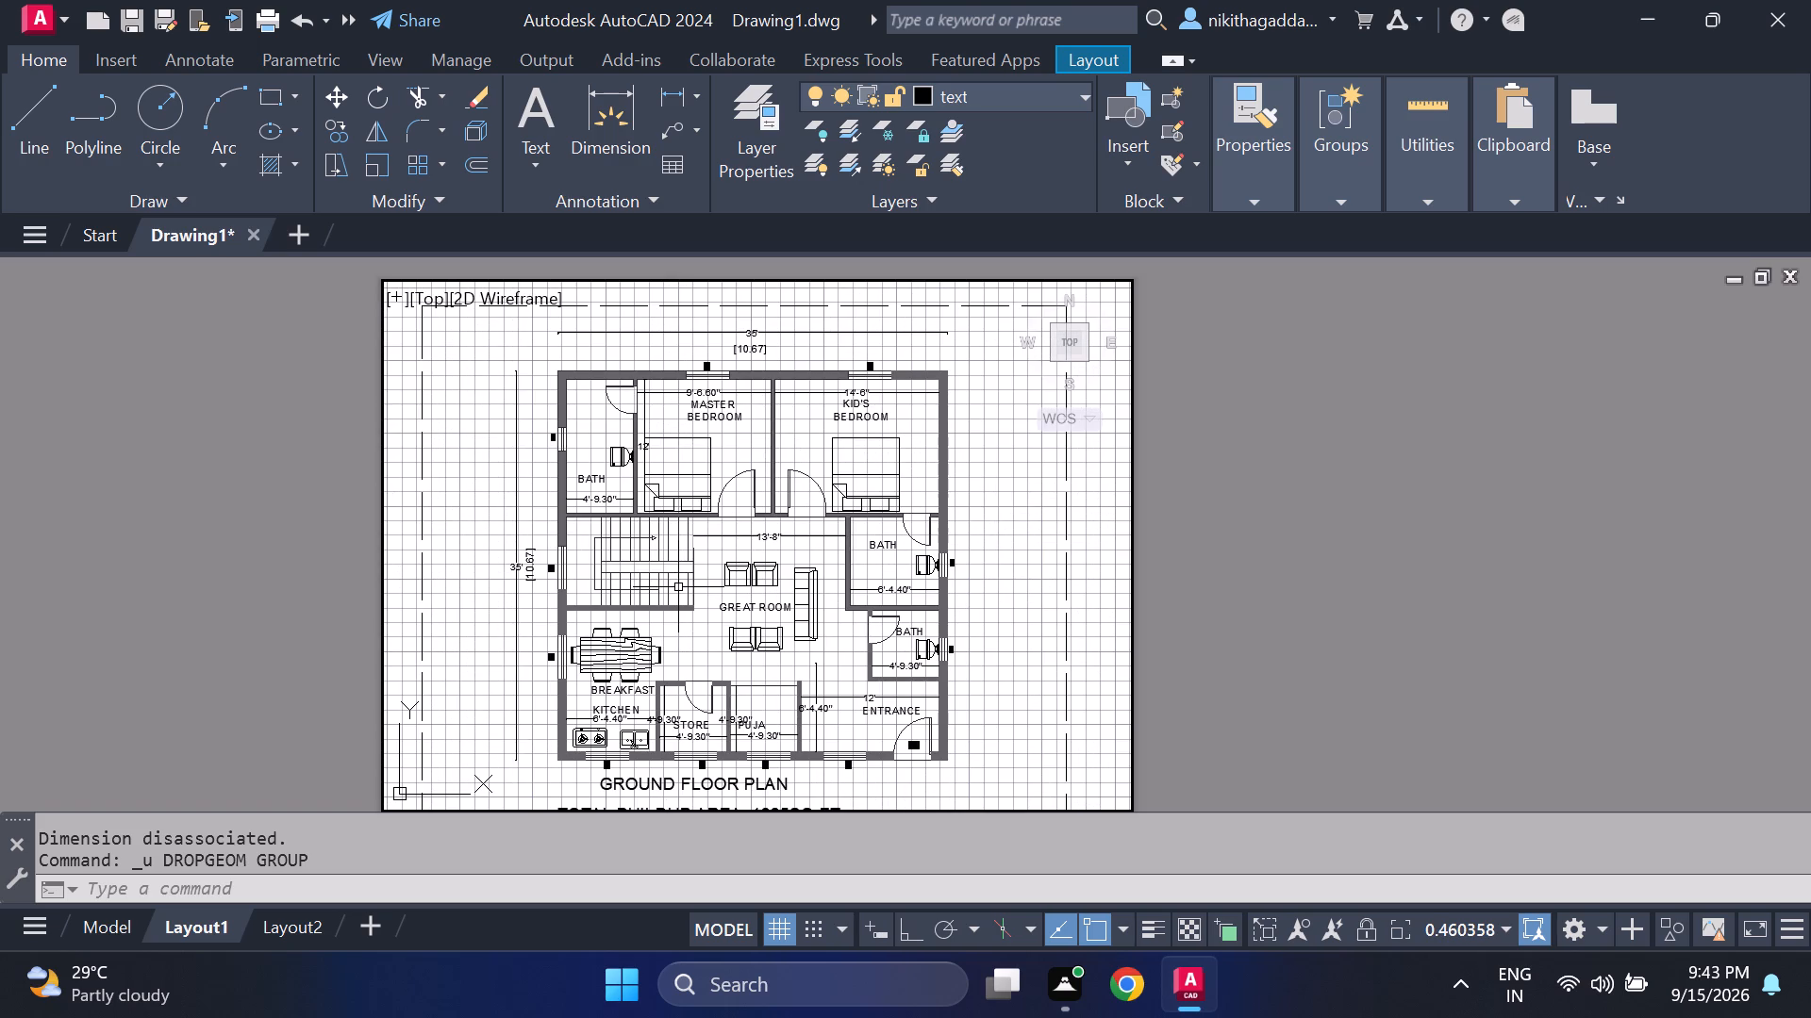
pyautogui.scroll(-1, 680, 588)
pyautogui.scroll(1, 673, 593)
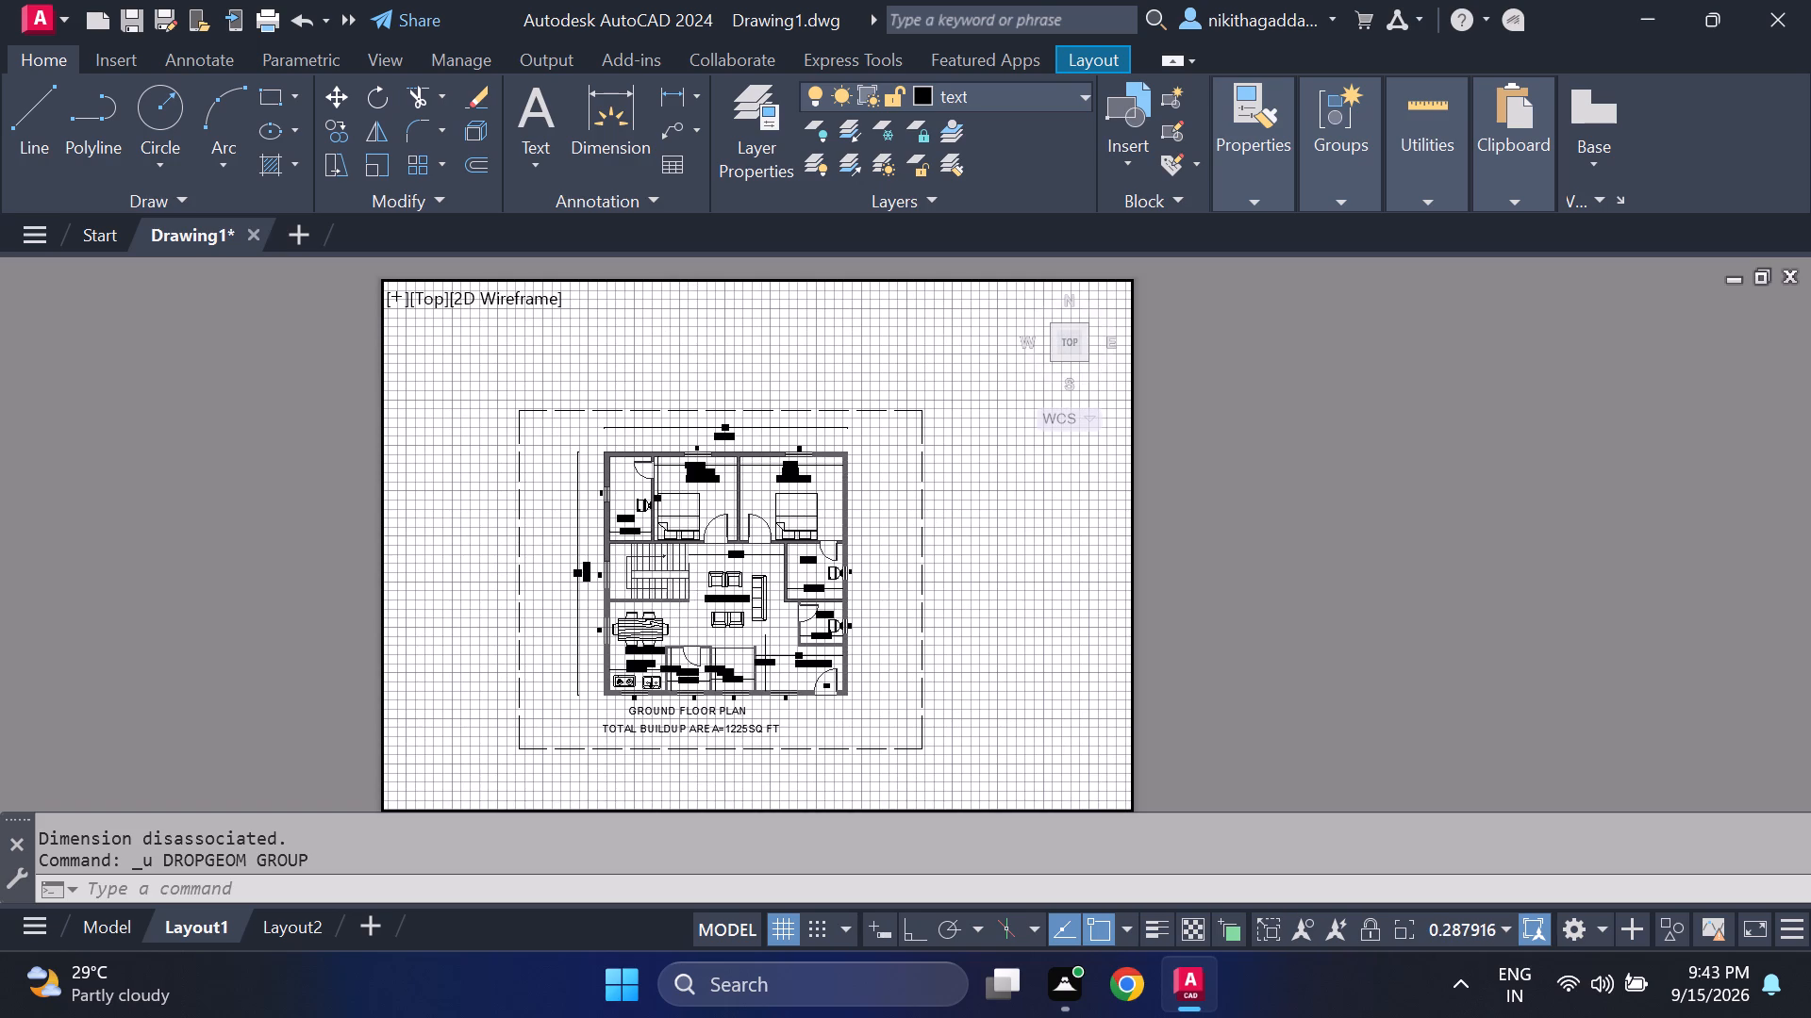
pyautogui.moveTo(673, 593); pyautogui.dragTo(706, 550, button='middle')
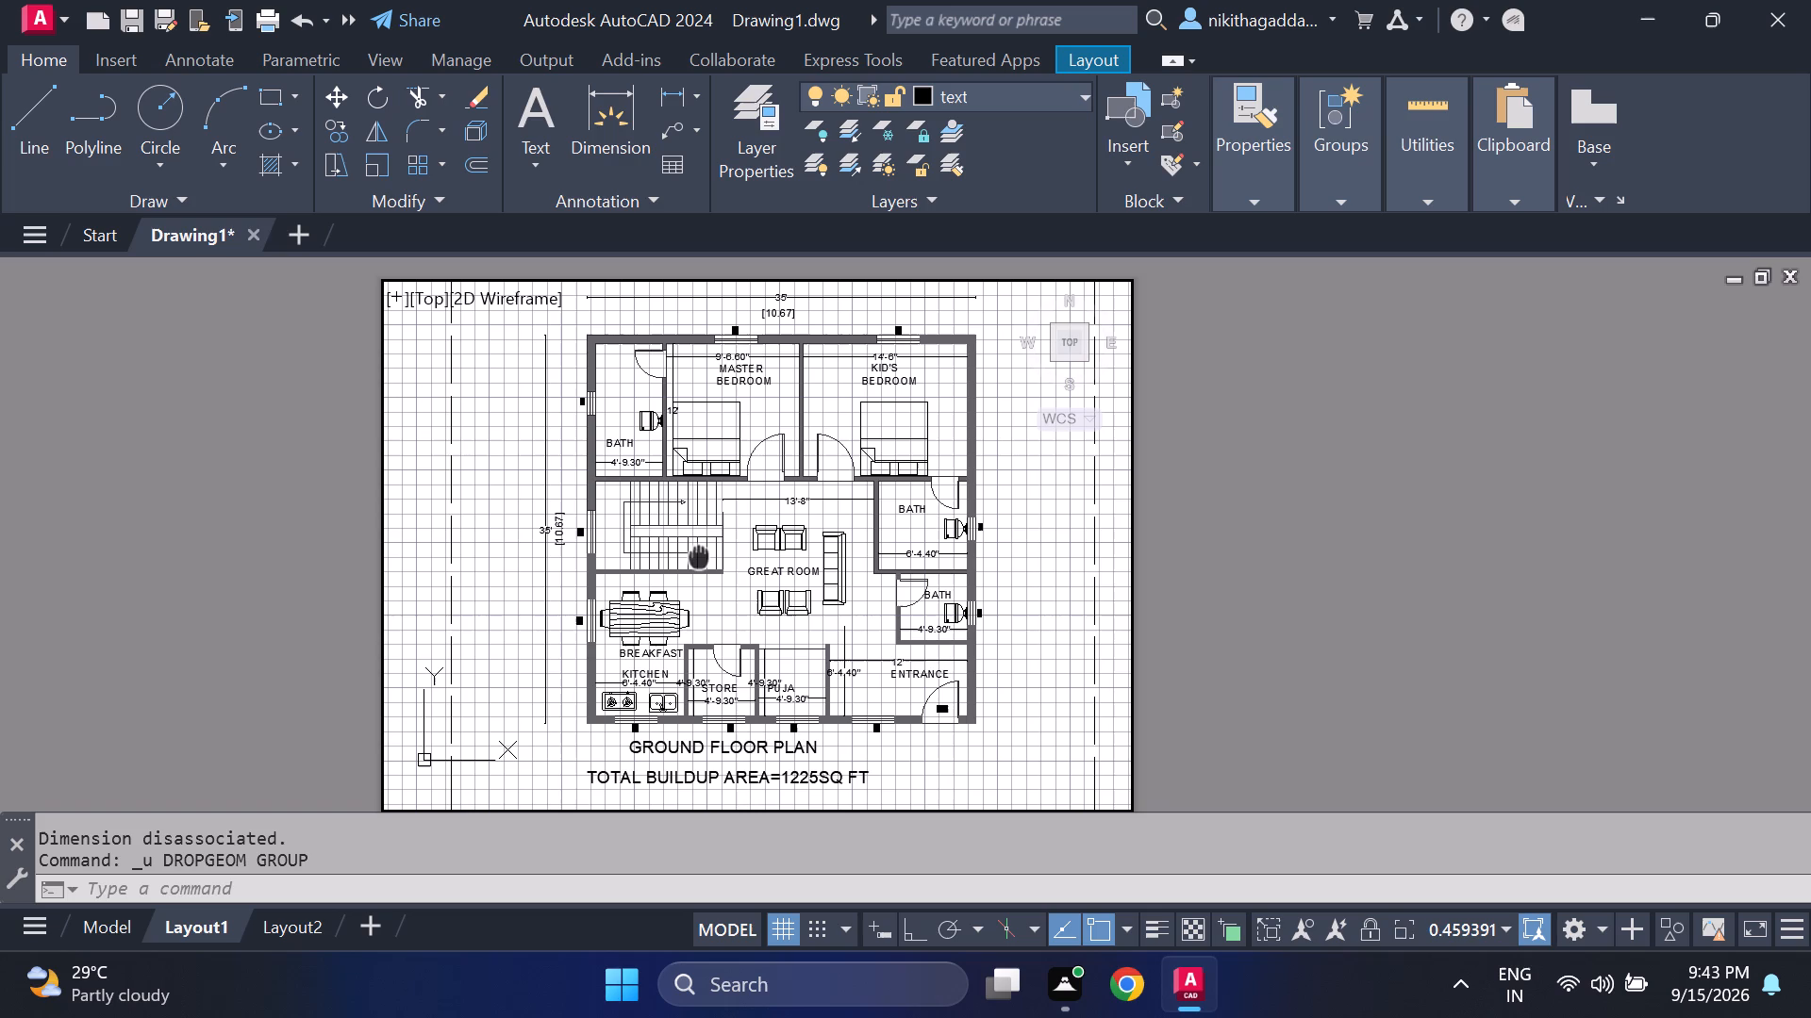
pyautogui.moveTo(706, 550); pyautogui.dragTo(703, 551, button='middle')
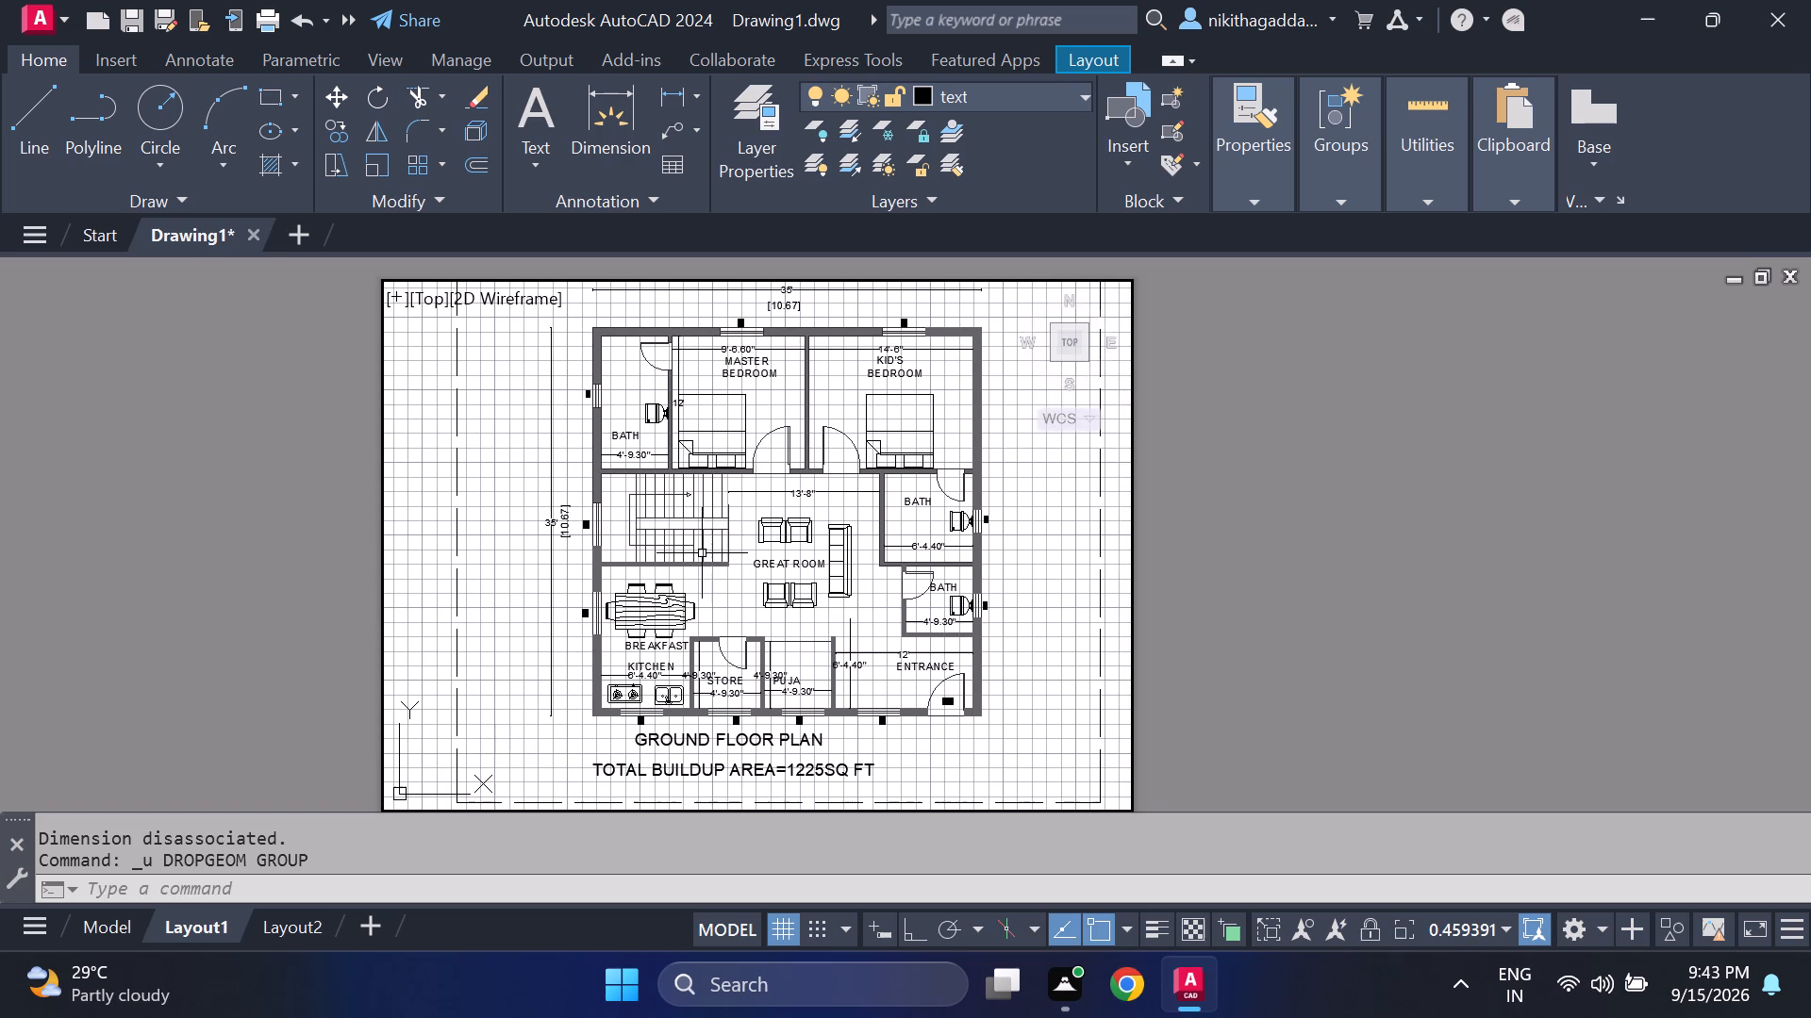
pyautogui.scroll(-1, 702, 550)
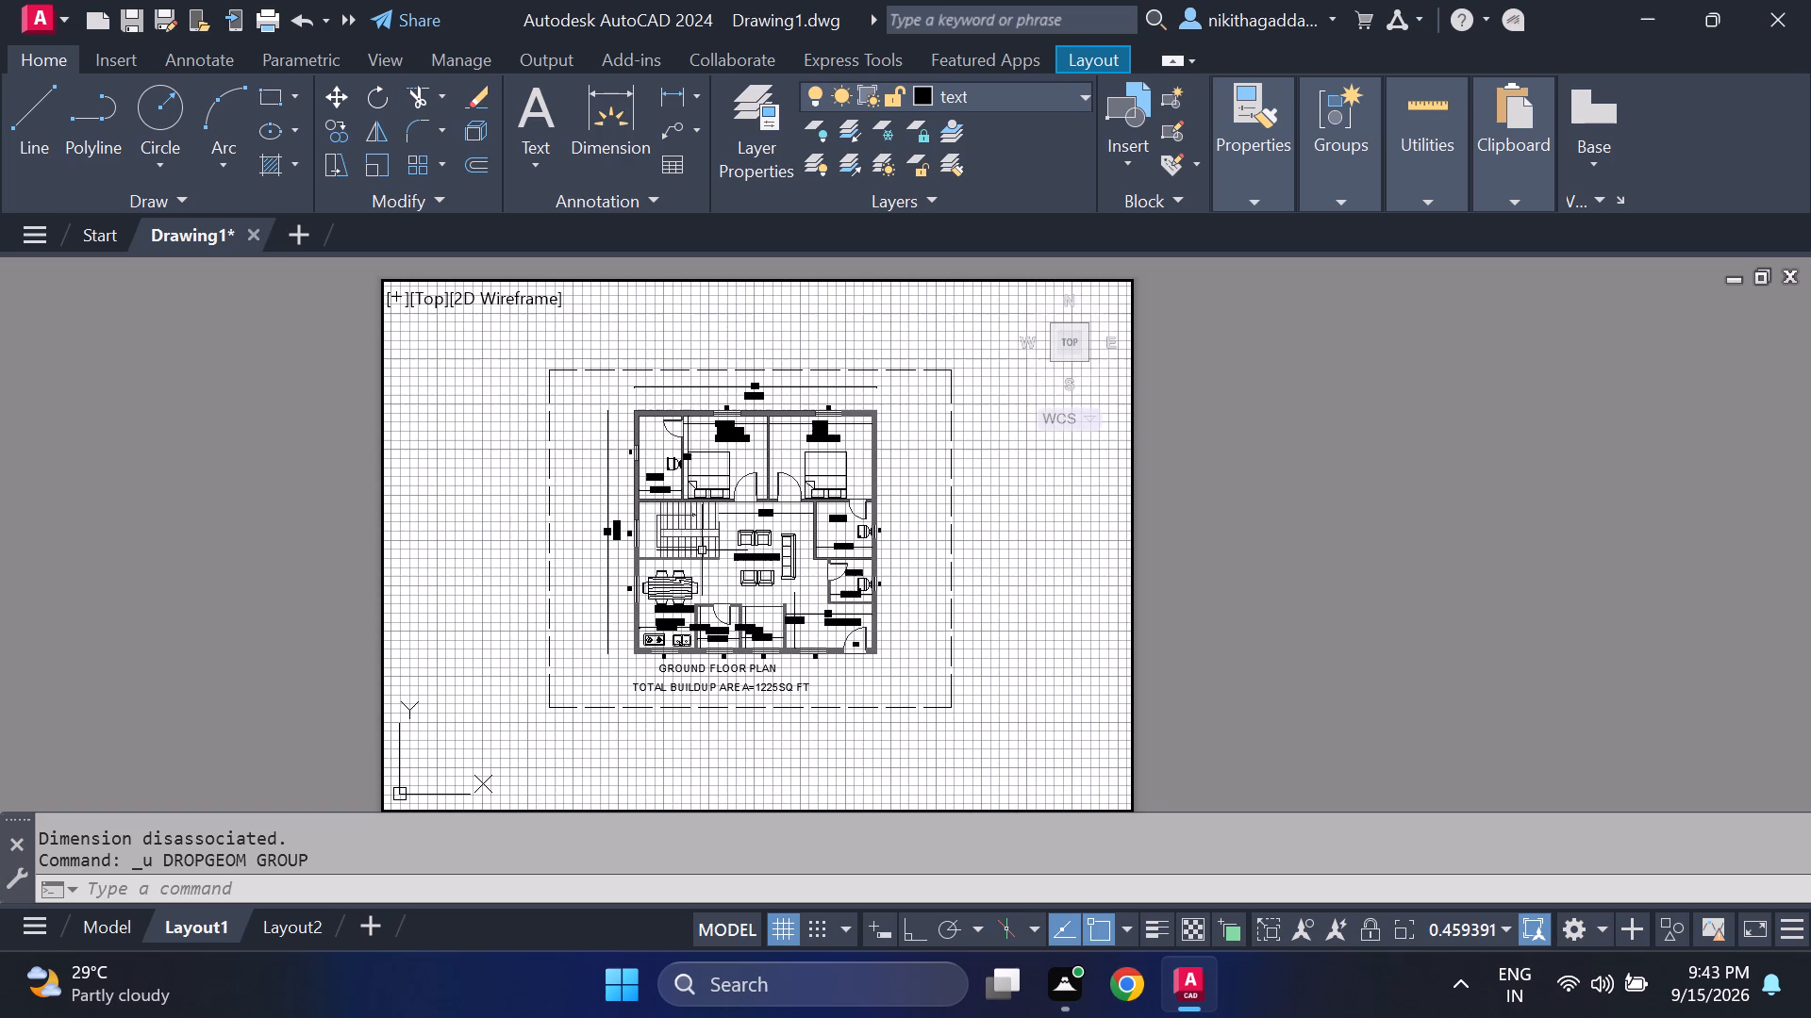
pyautogui.scroll(1, 701, 552)
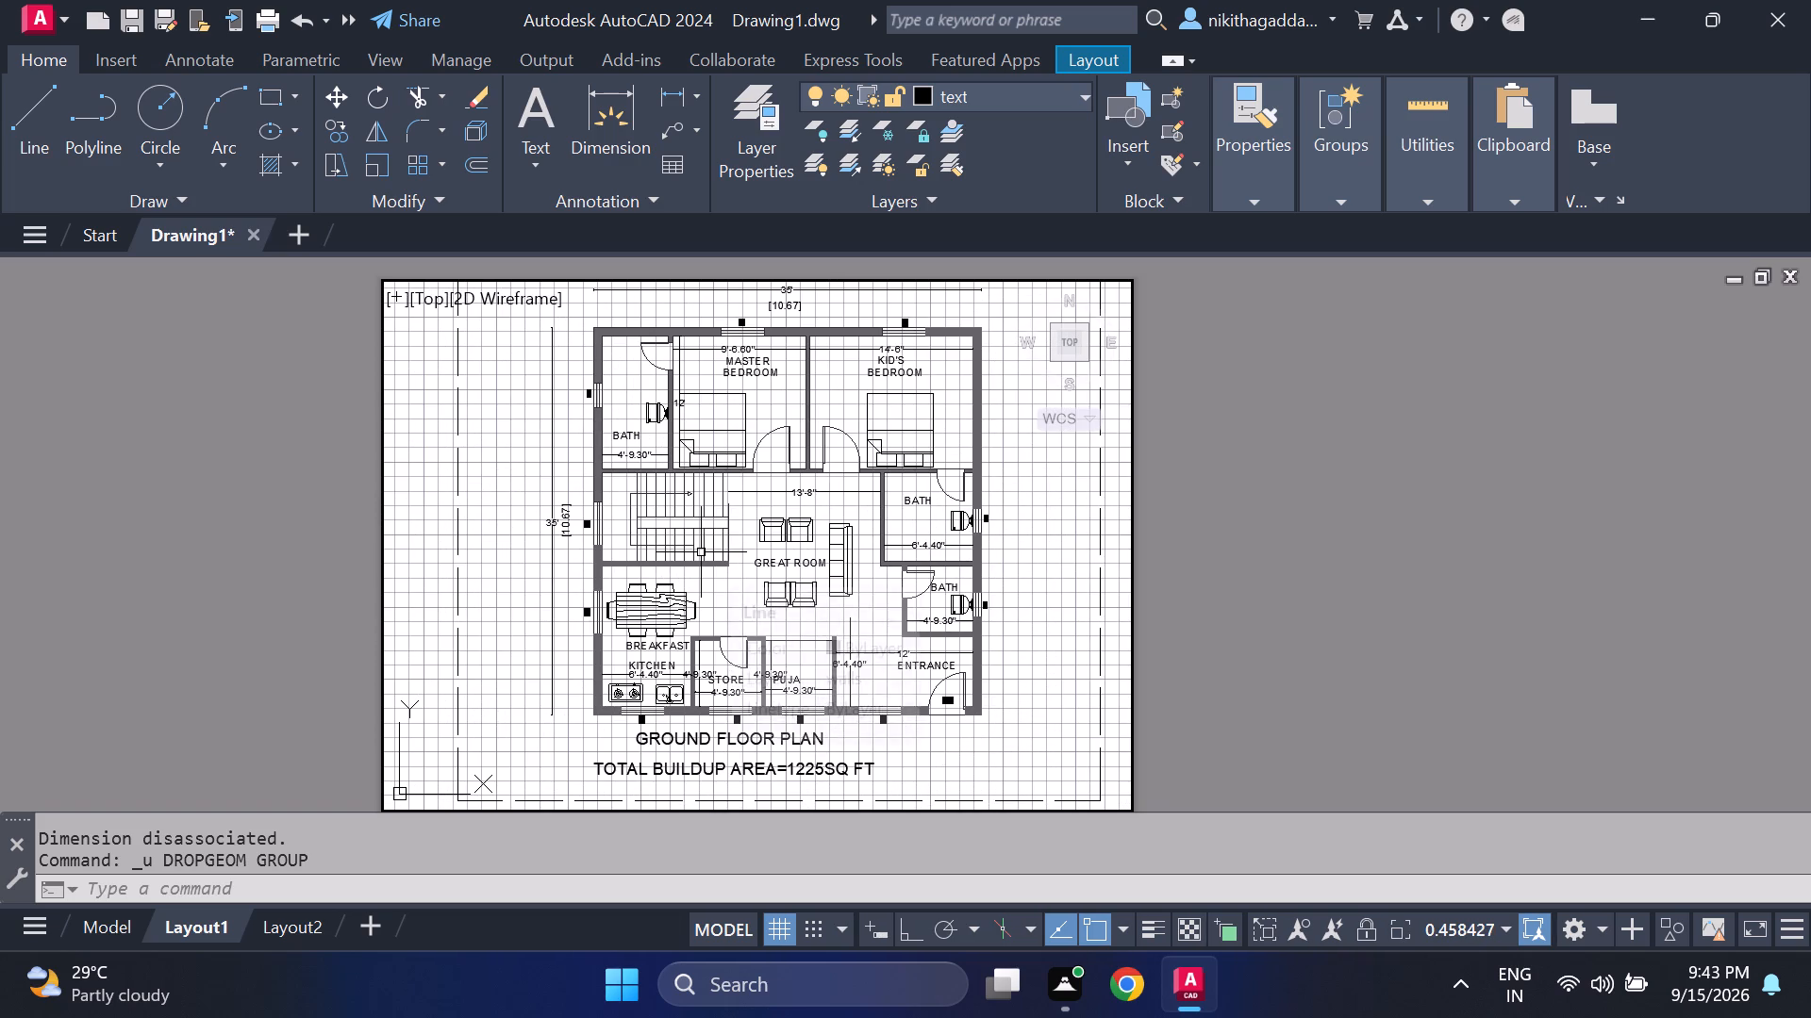
pyautogui.moveTo(681, 553); pyautogui.dragTo(661, 557, button='middle')
pyautogui.moveTo(661, 557); pyautogui.dragTo(664, 568, button='middle')
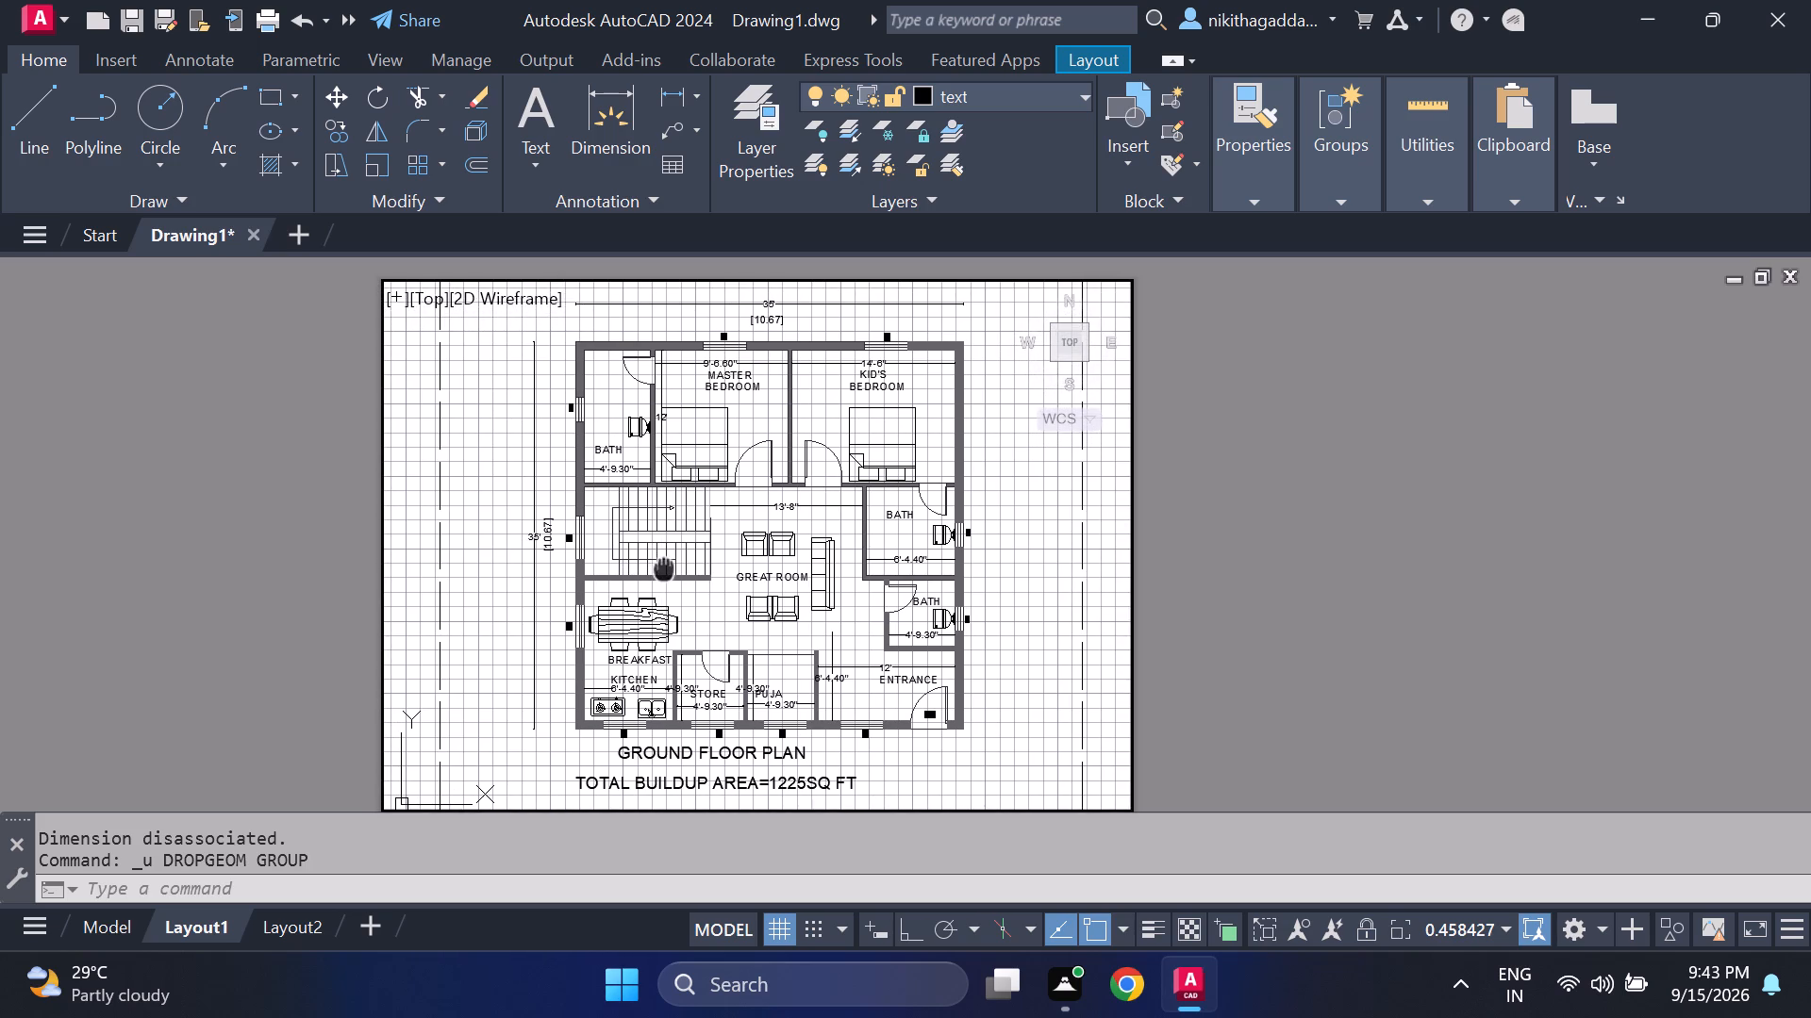
pyautogui.moveTo(664, 568); pyautogui.dragTo(670, 550, button='middle')
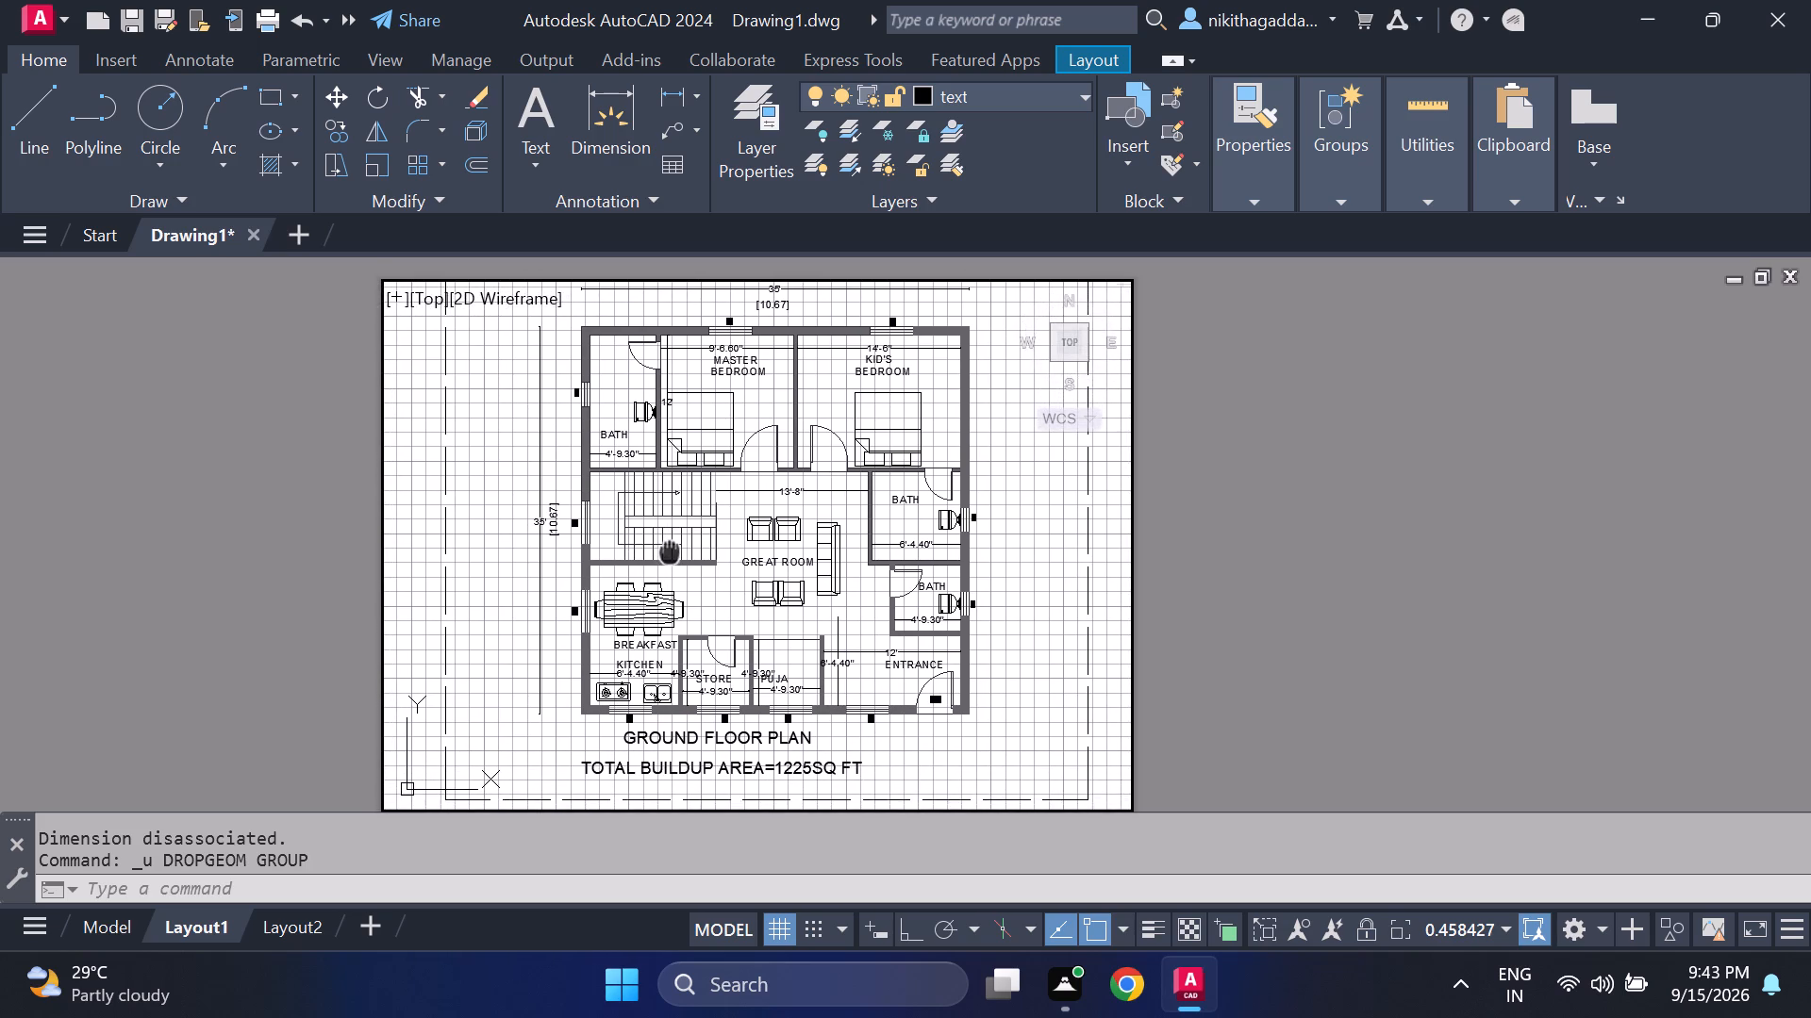
pyautogui.moveTo(670, 550); pyautogui.dragTo(673, 554, button='middle')
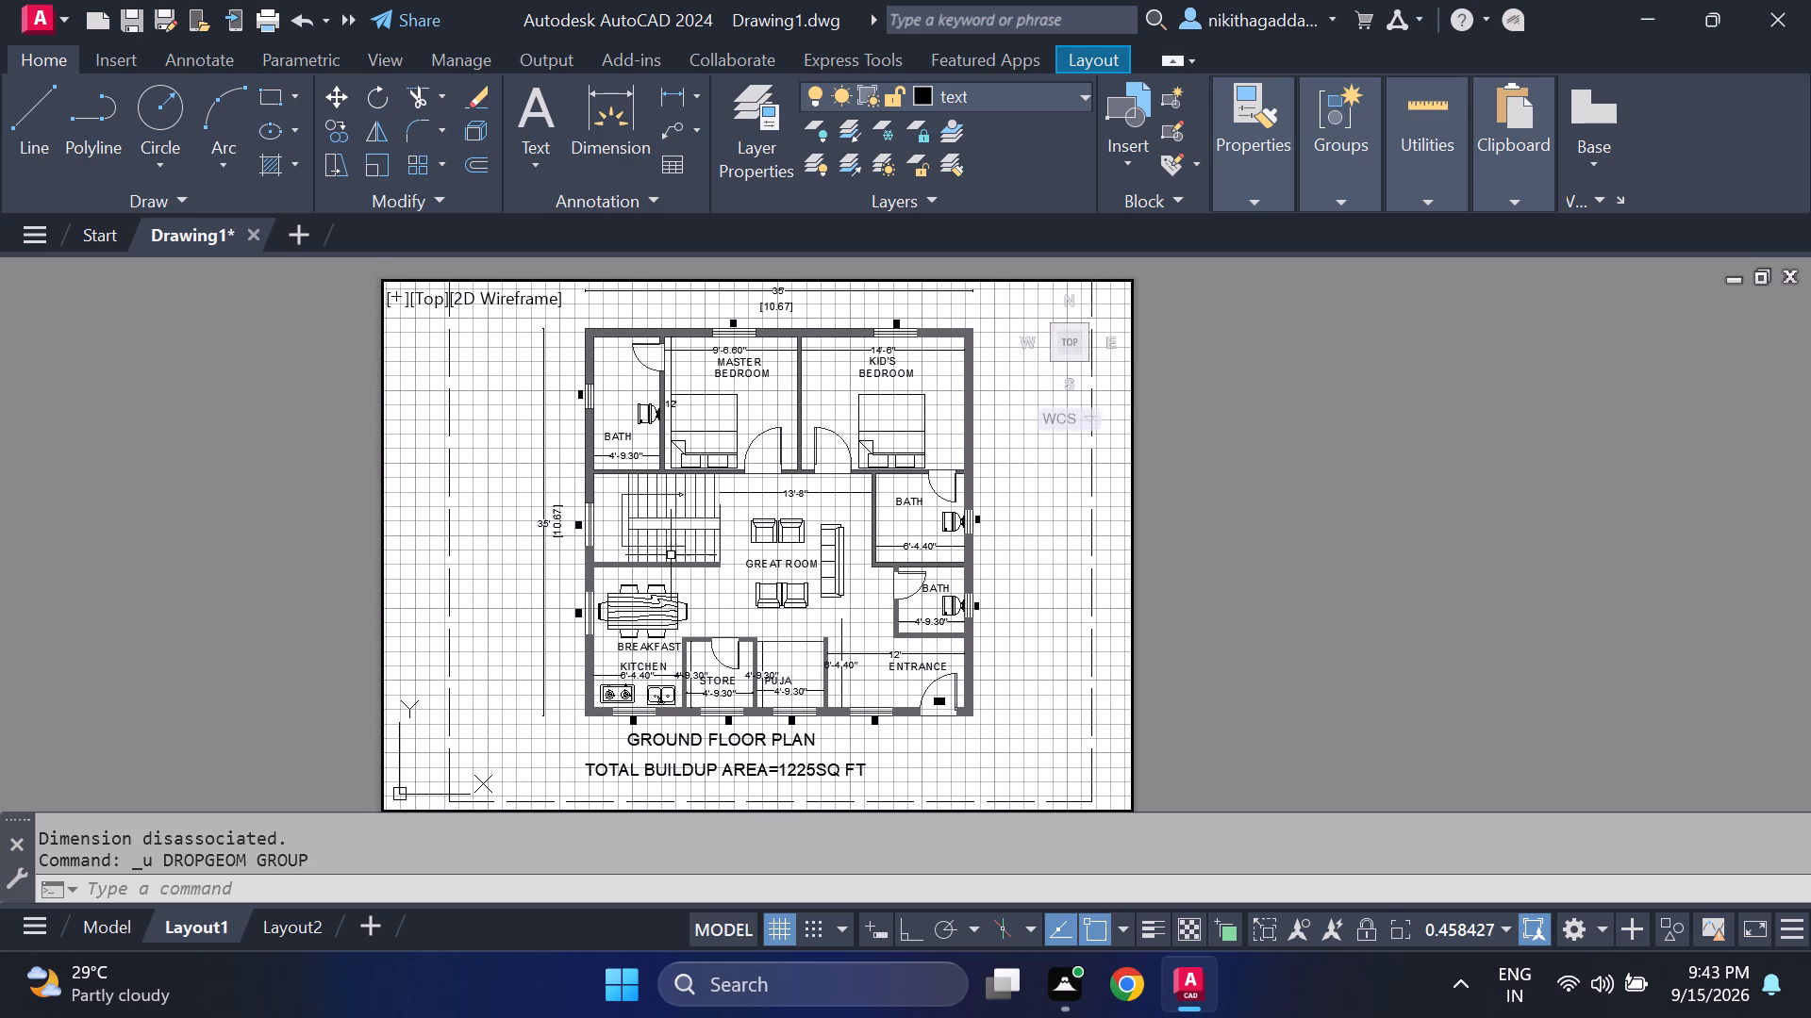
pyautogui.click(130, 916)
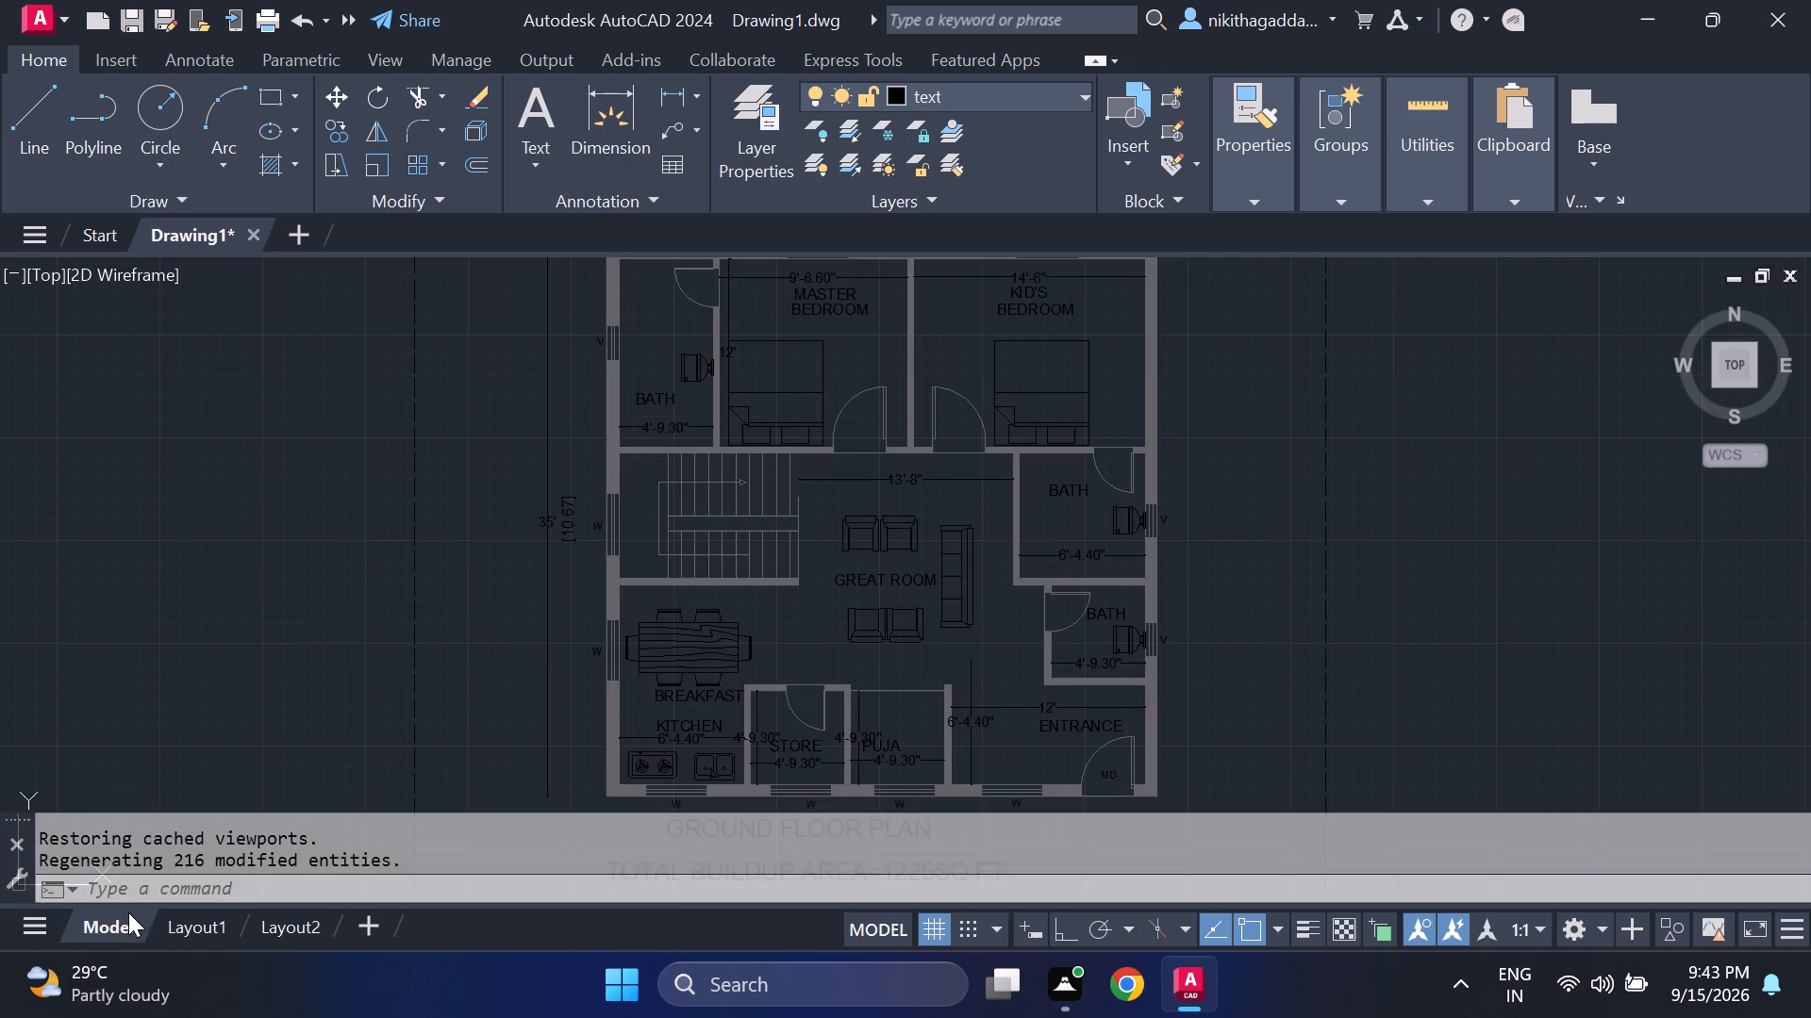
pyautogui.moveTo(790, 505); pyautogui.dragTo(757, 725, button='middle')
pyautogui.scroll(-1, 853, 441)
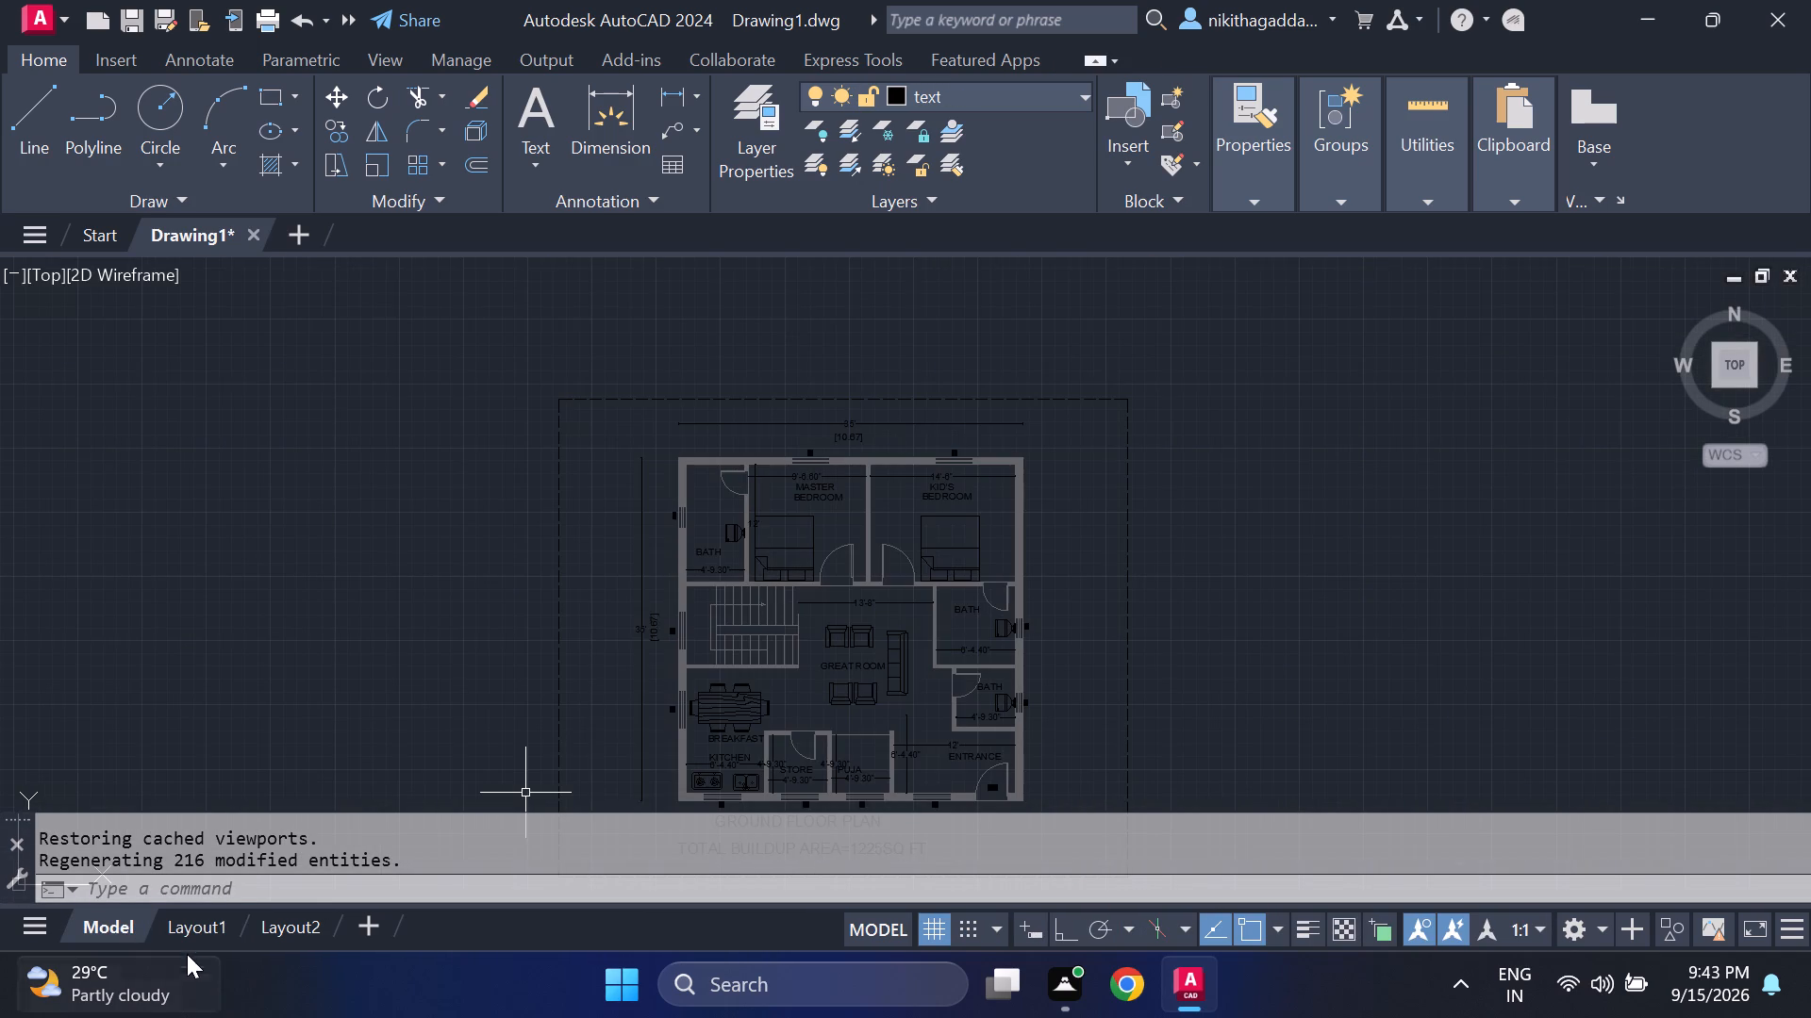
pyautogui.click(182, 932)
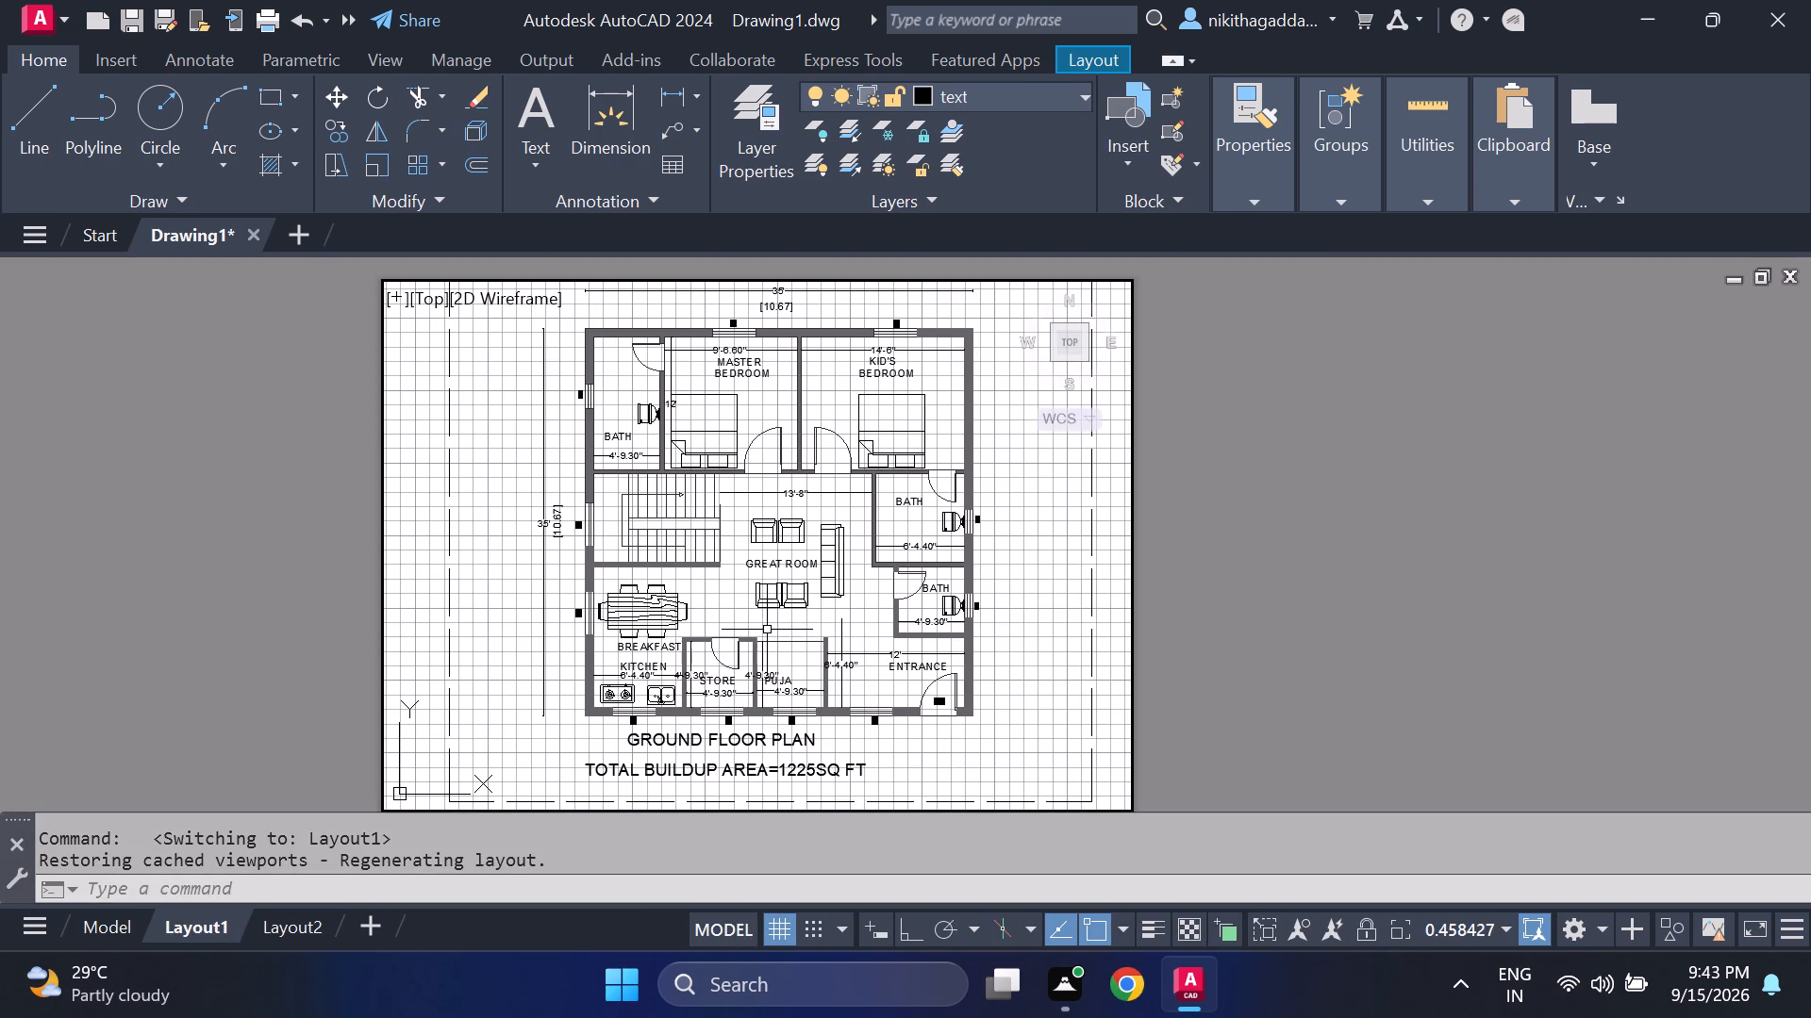
# Shift the plan slightly down in the Layout1 viewport so the dashed boundary's upper edge lies inside the sheet.
pyautogui.moveTo(767, 630); pyautogui.dragTo(769, 672, button='middle')
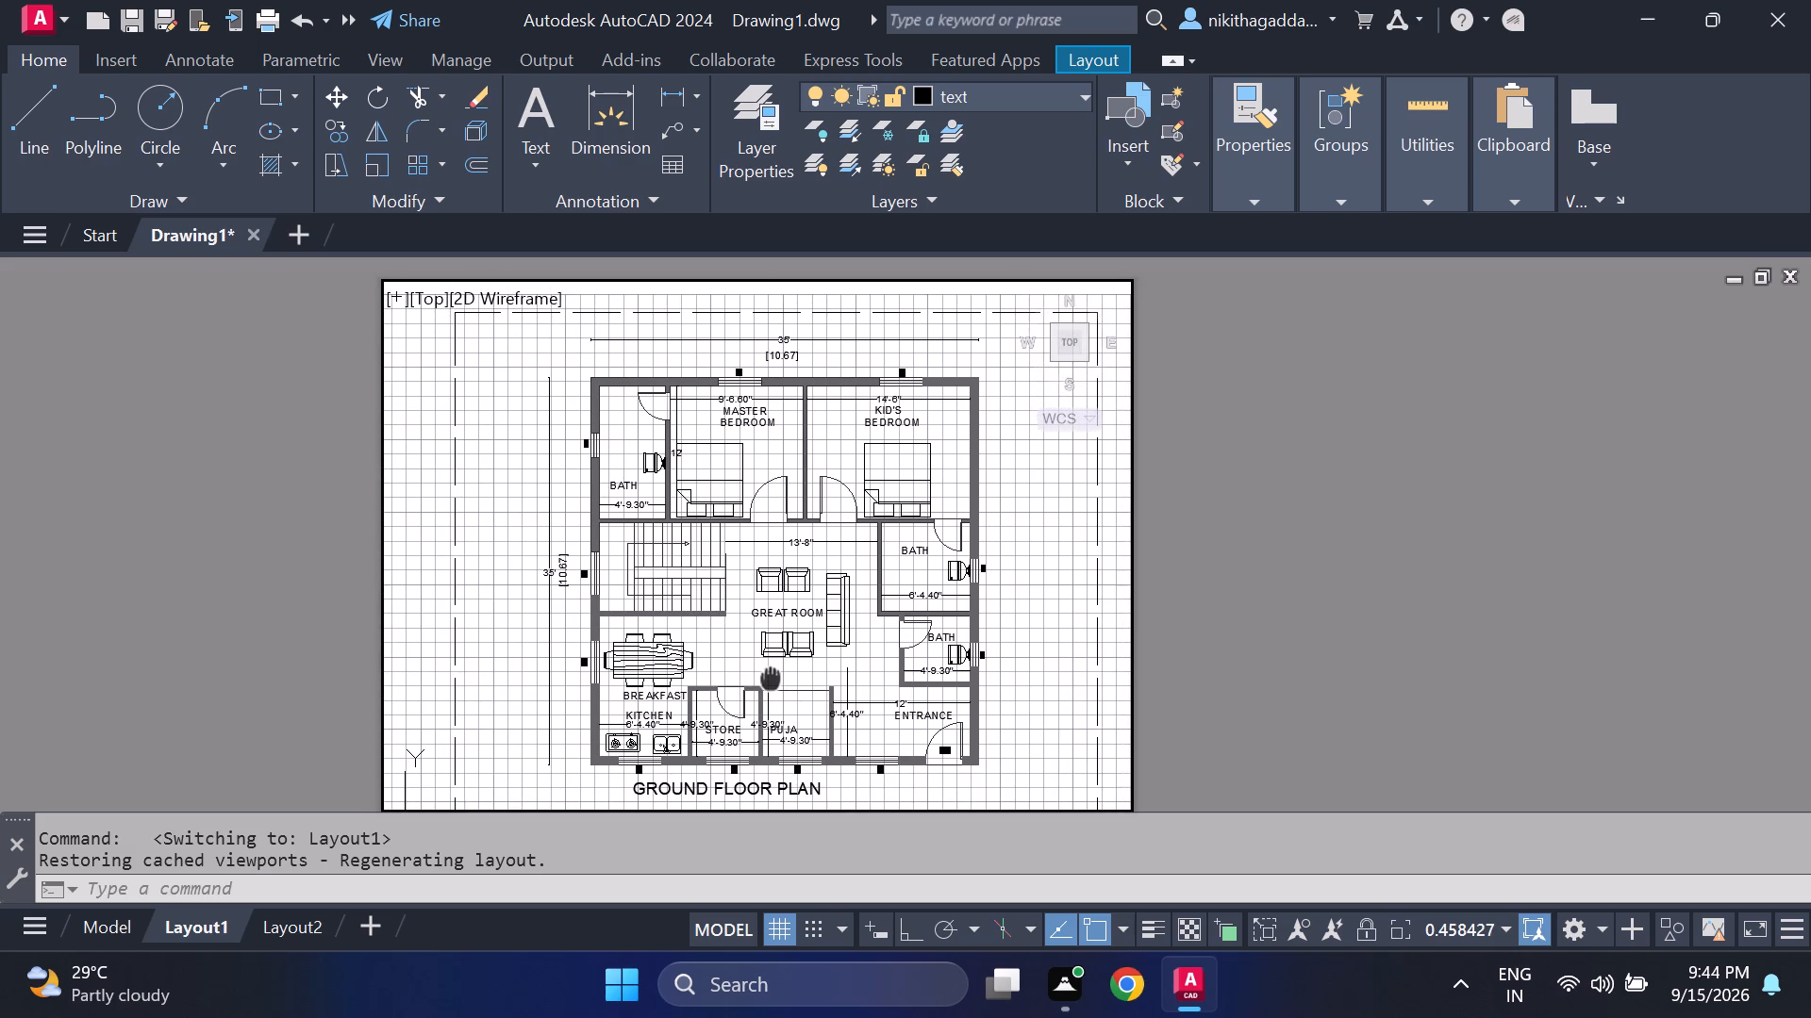
pyautogui.moveTo(769, 672); pyautogui.dragTo(759, 656, button='middle')
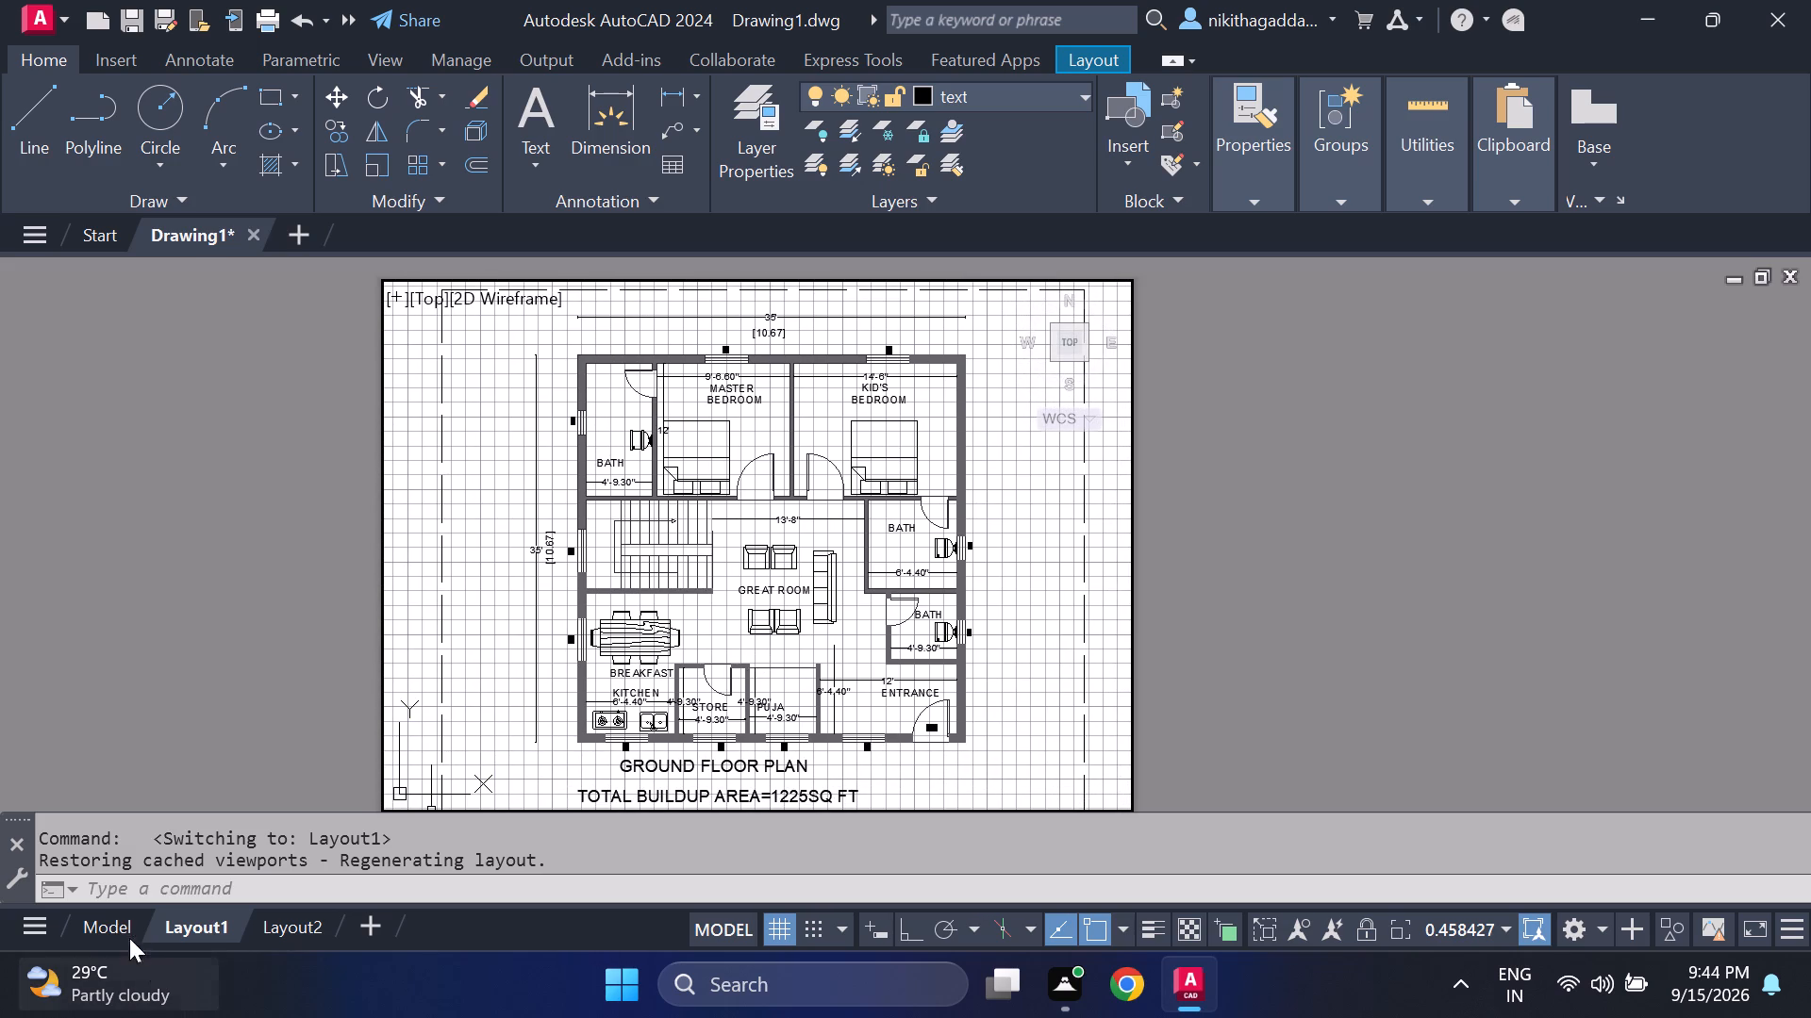
# In model space, move the dashed boundary's bottom line slightly up, closer to the TOTAL BUILDUP AREA text.
pyautogui.click(100, 911)
pyautogui.moveTo(502, 700); pyautogui.dragTo(505, 680, button='middle')
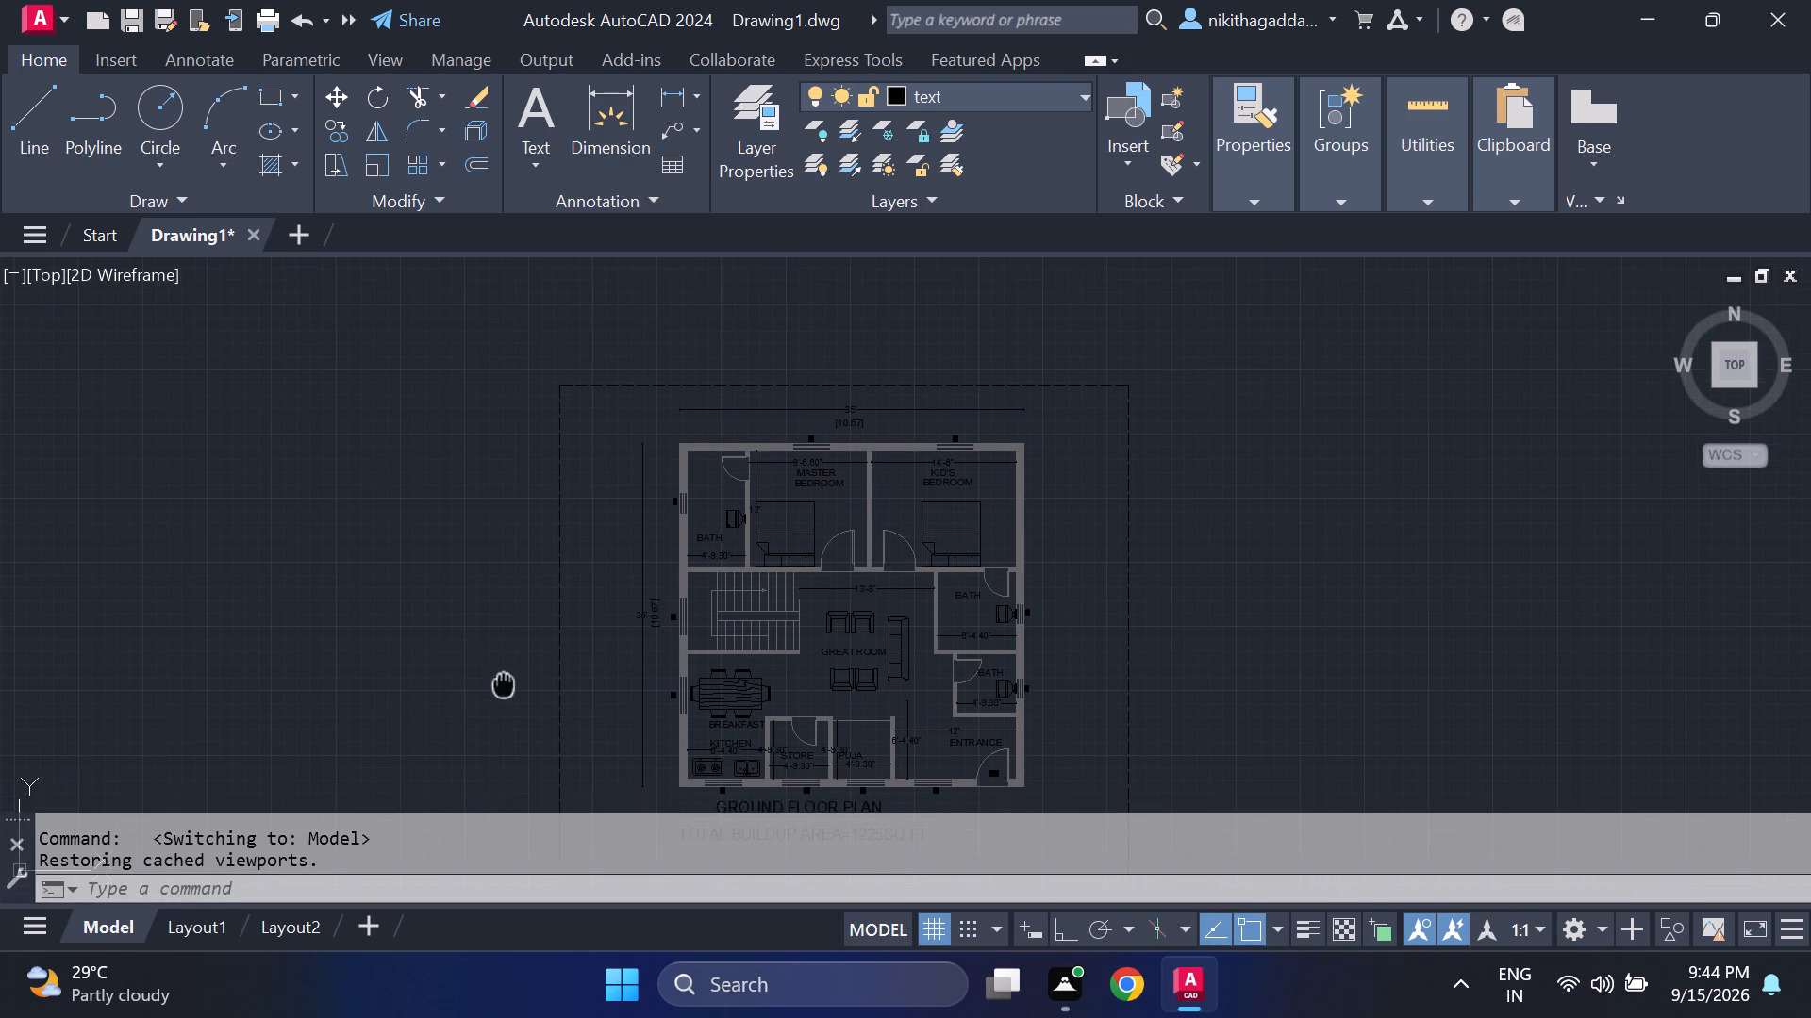
pyautogui.moveTo(505, 680); pyautogui.dragTo(523, 546, button='middle')
pyautogui.click(807, 718)
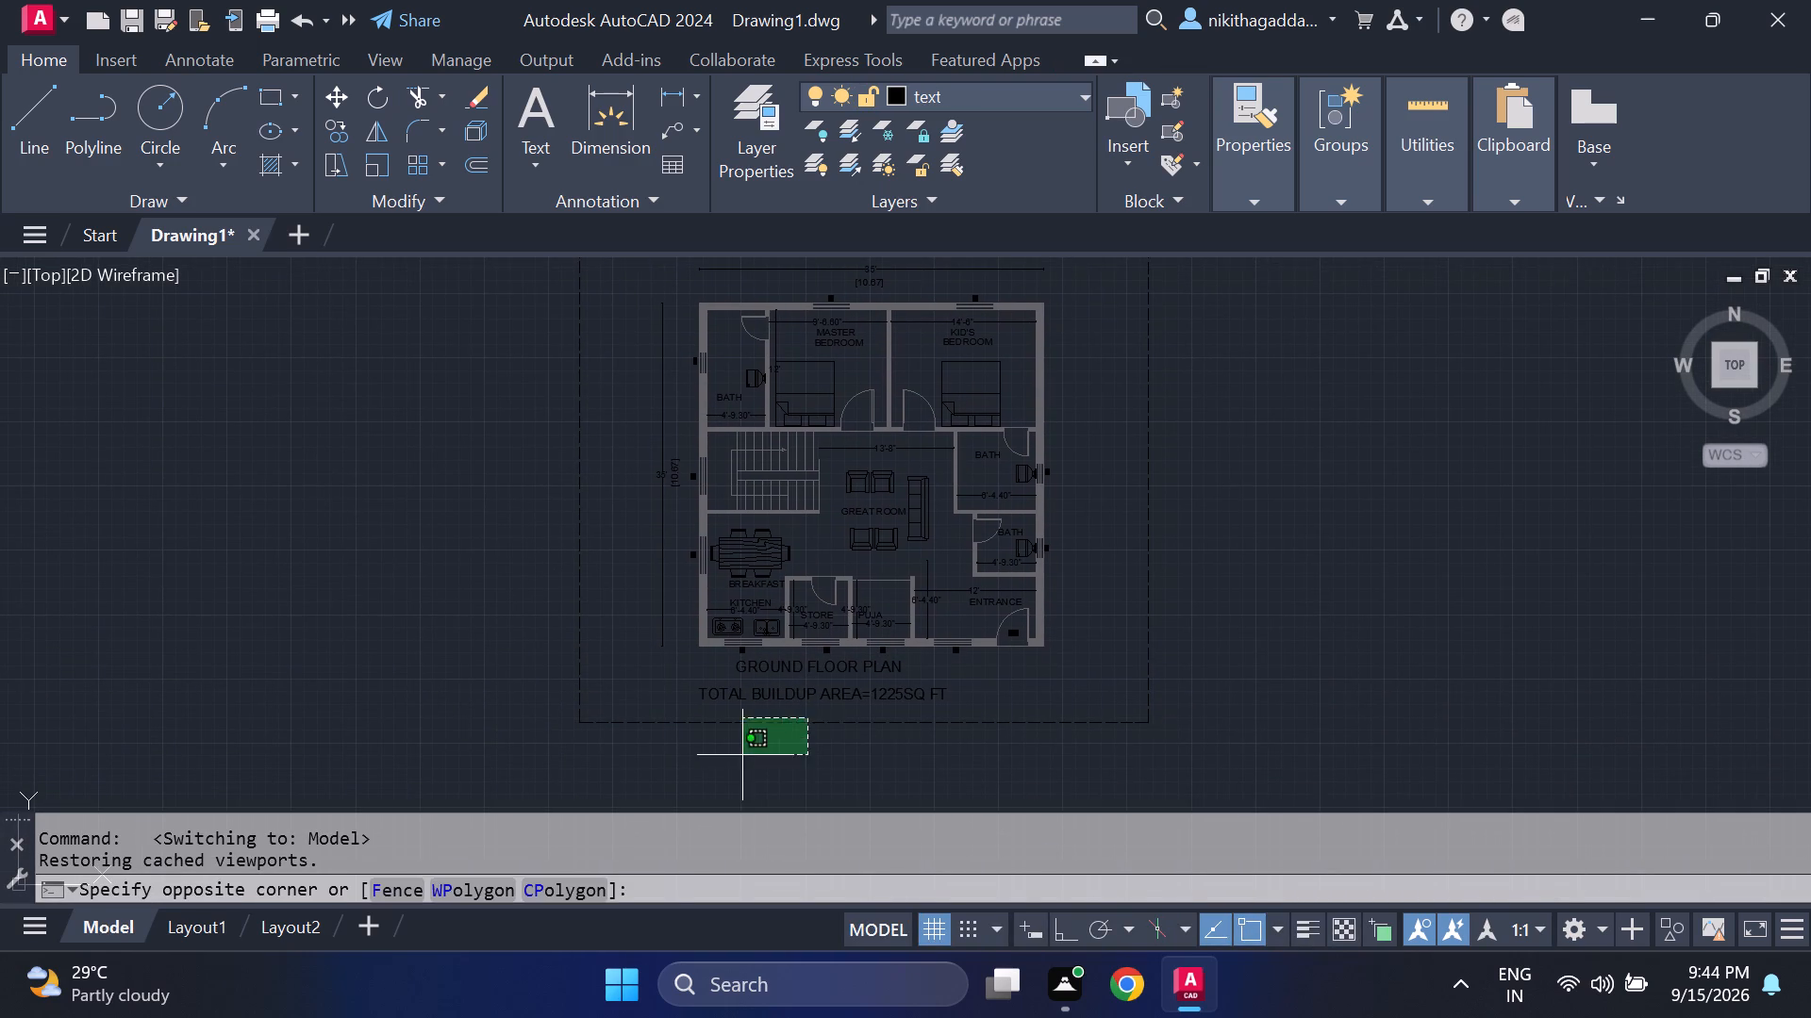
pyautogui.click(742, 755)
pyautogui.press('m')
pyautogui.press('Return')
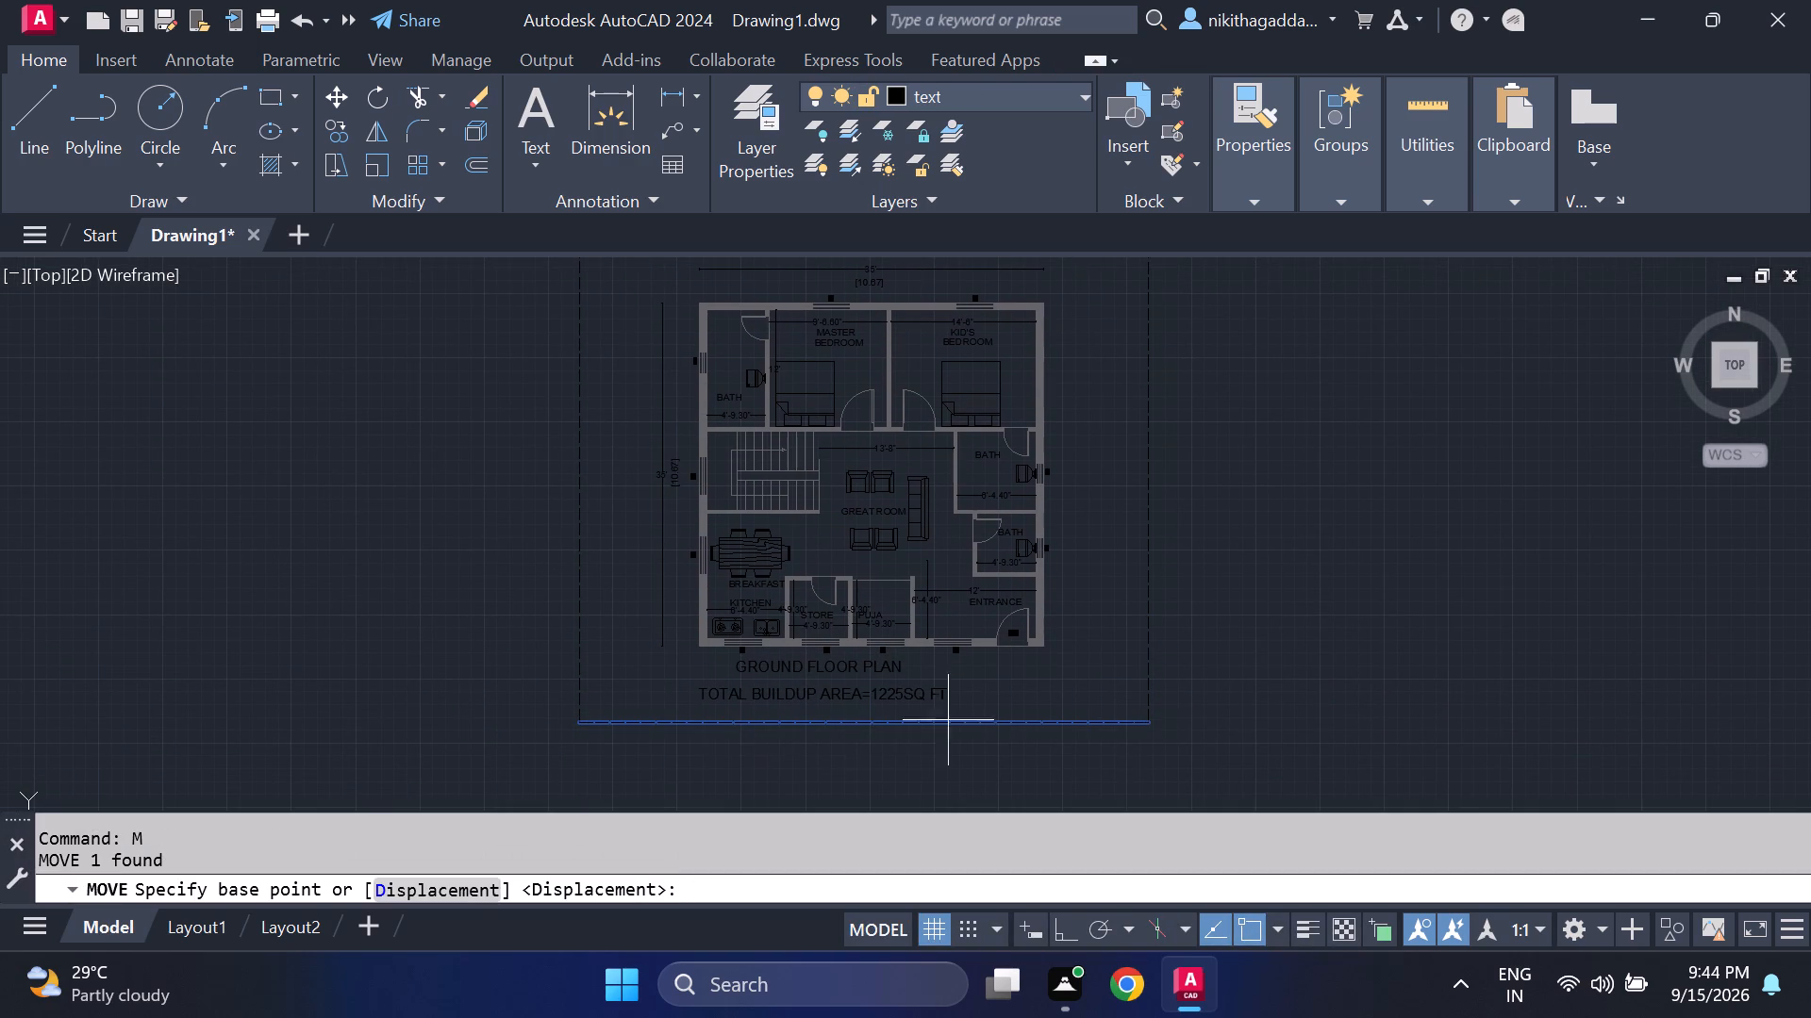
pyautogui.click(1150, 727)
pyautogui.scroll(1, 1154, 715)
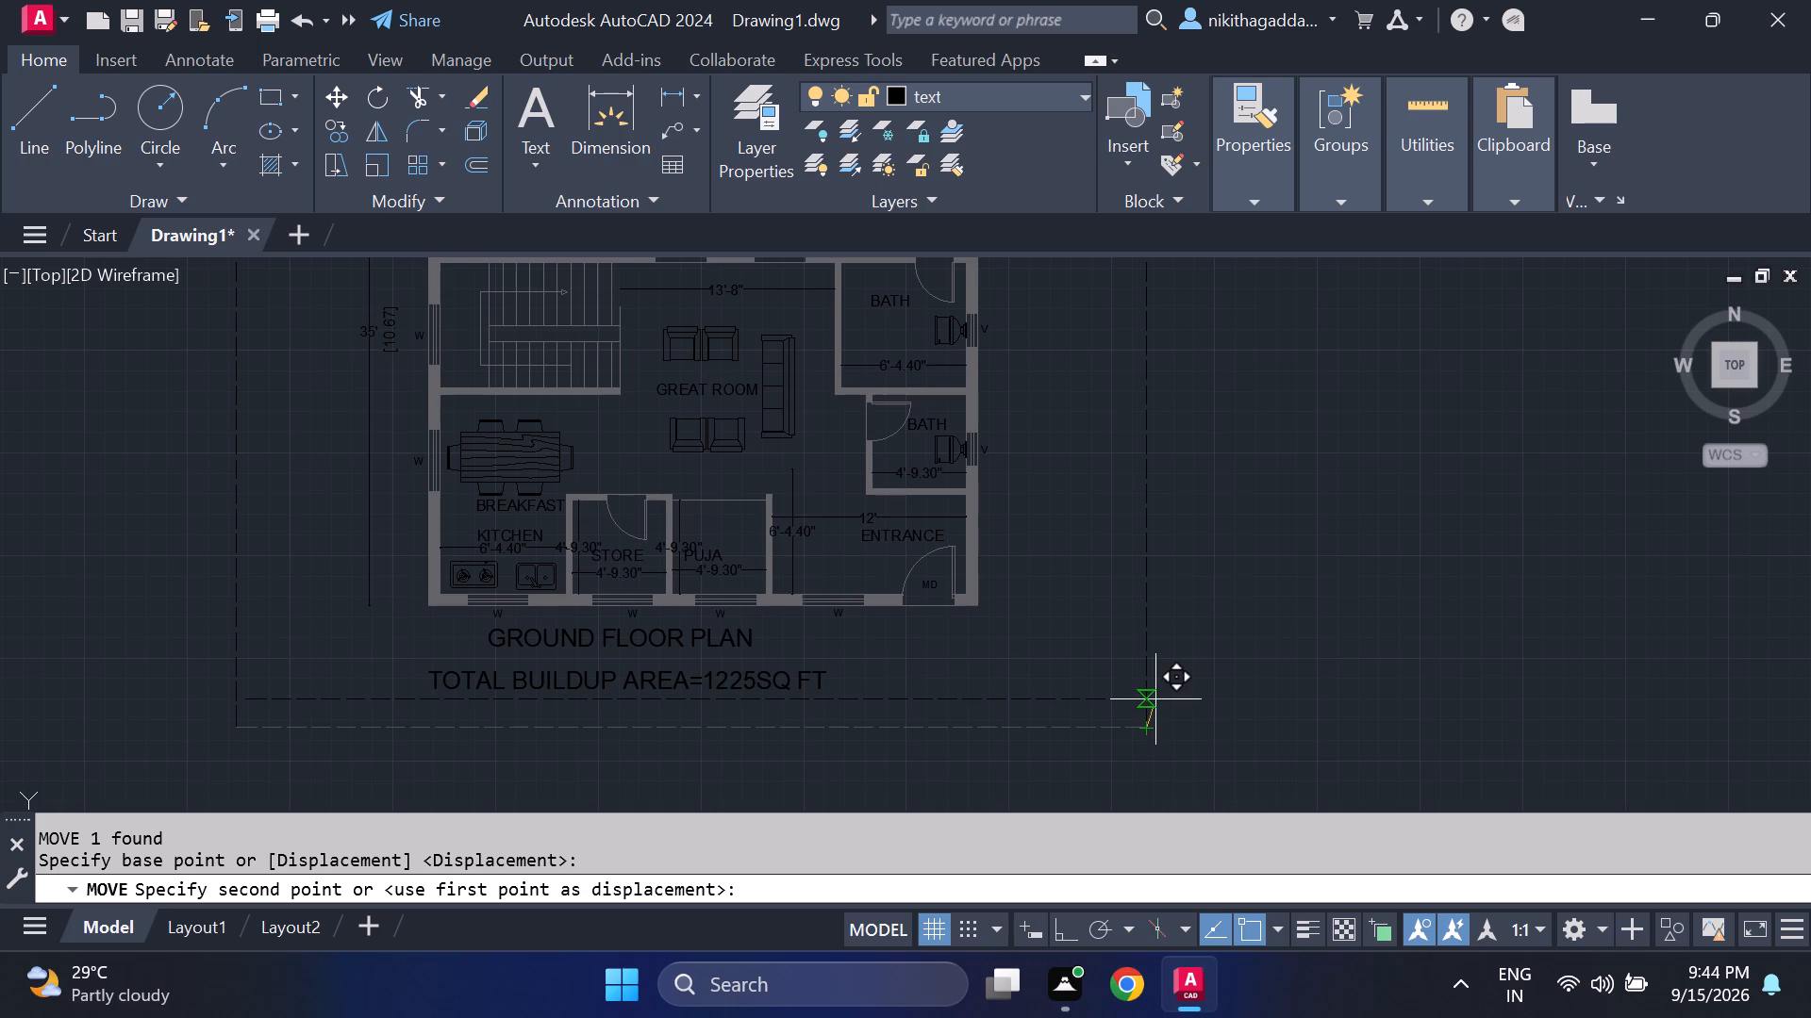
pyautogui.click(1155, 699)
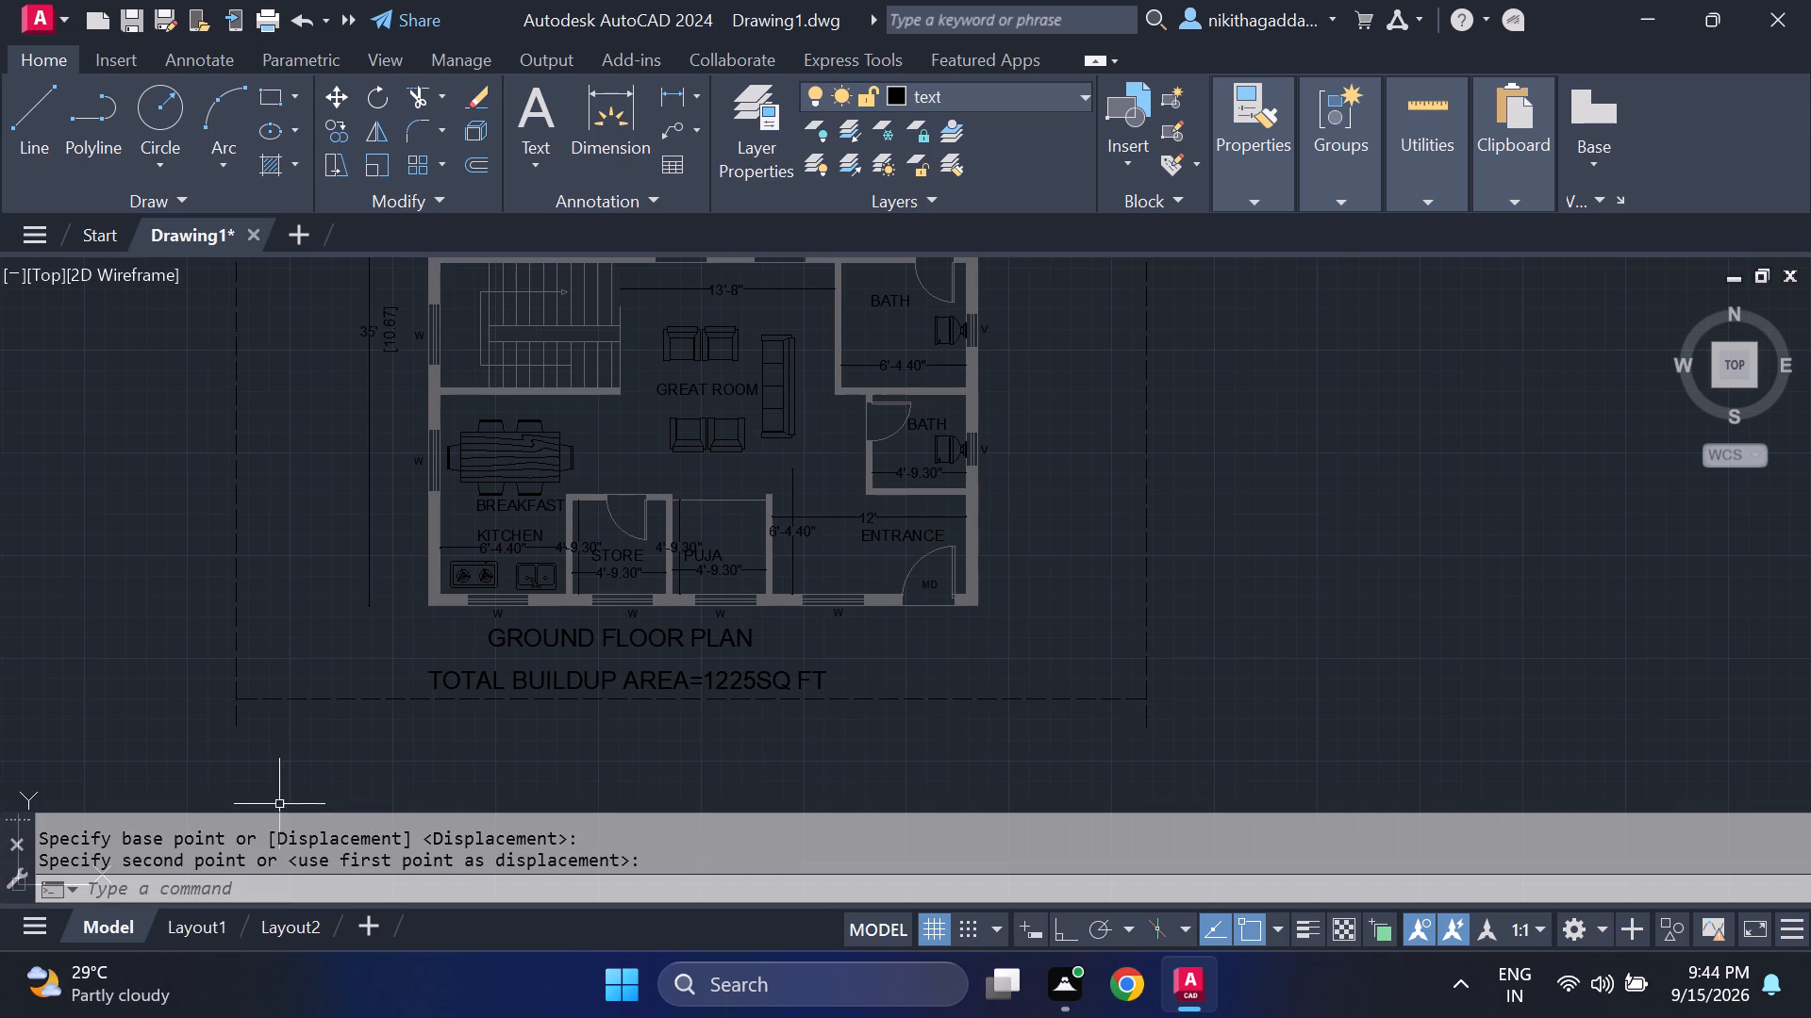
# Trim the ends of both vertical dashed boundary lines that extend below the moved bottom line.
pyautogui.press('t')
pyautogui.press('r')
pyautogui.press('Return')
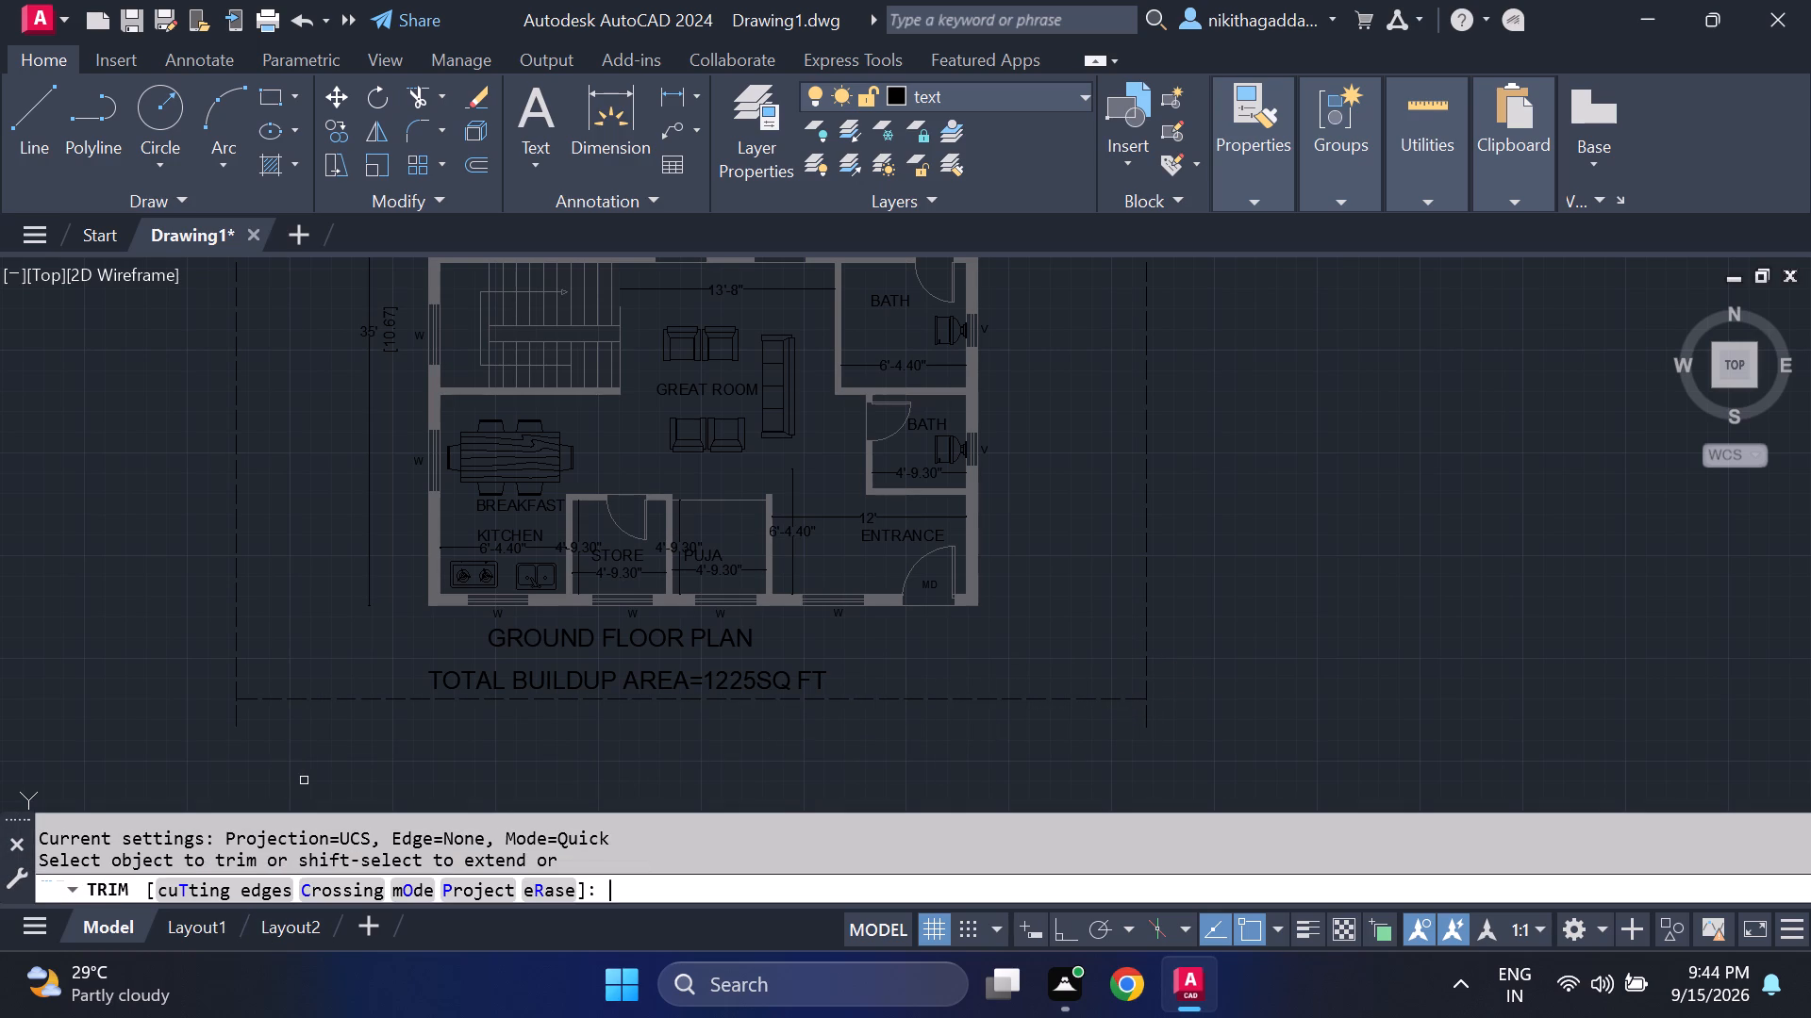
pyautogui.click(233, 717)
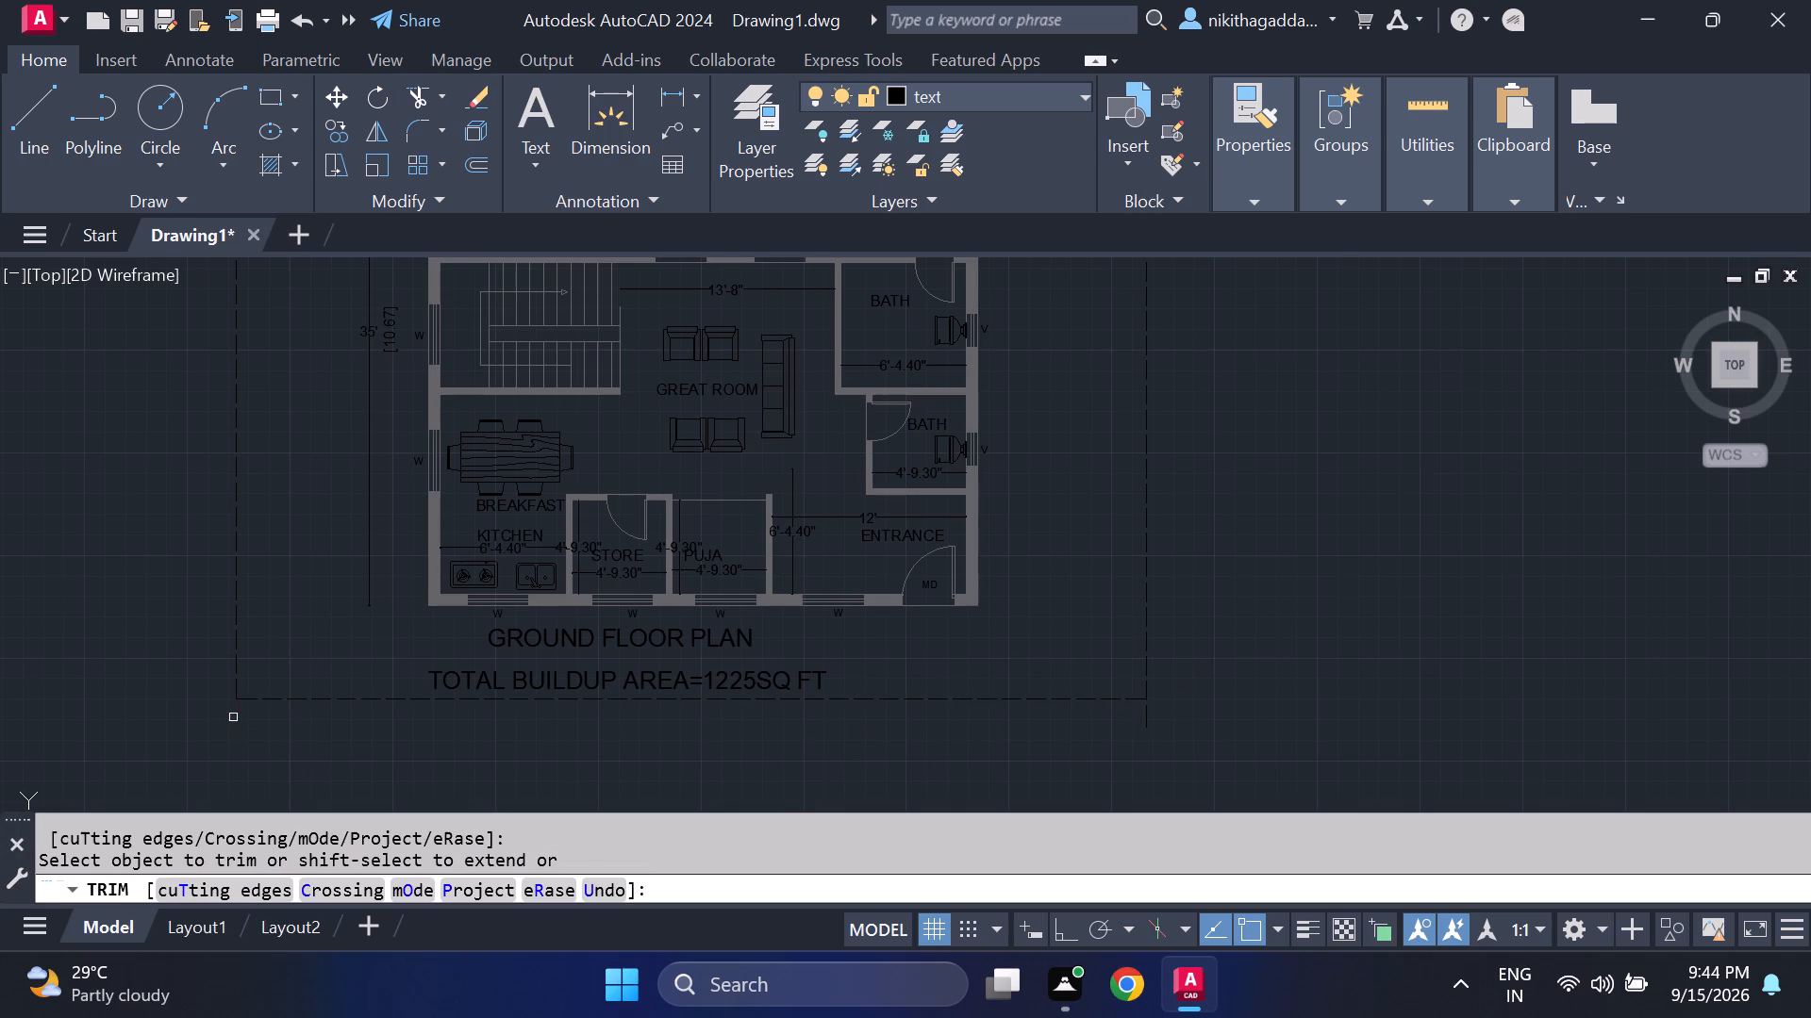
pyautogui.click(1143, 718)
pyautogui.click(181, 928)
pyautogui.click(208, 930)
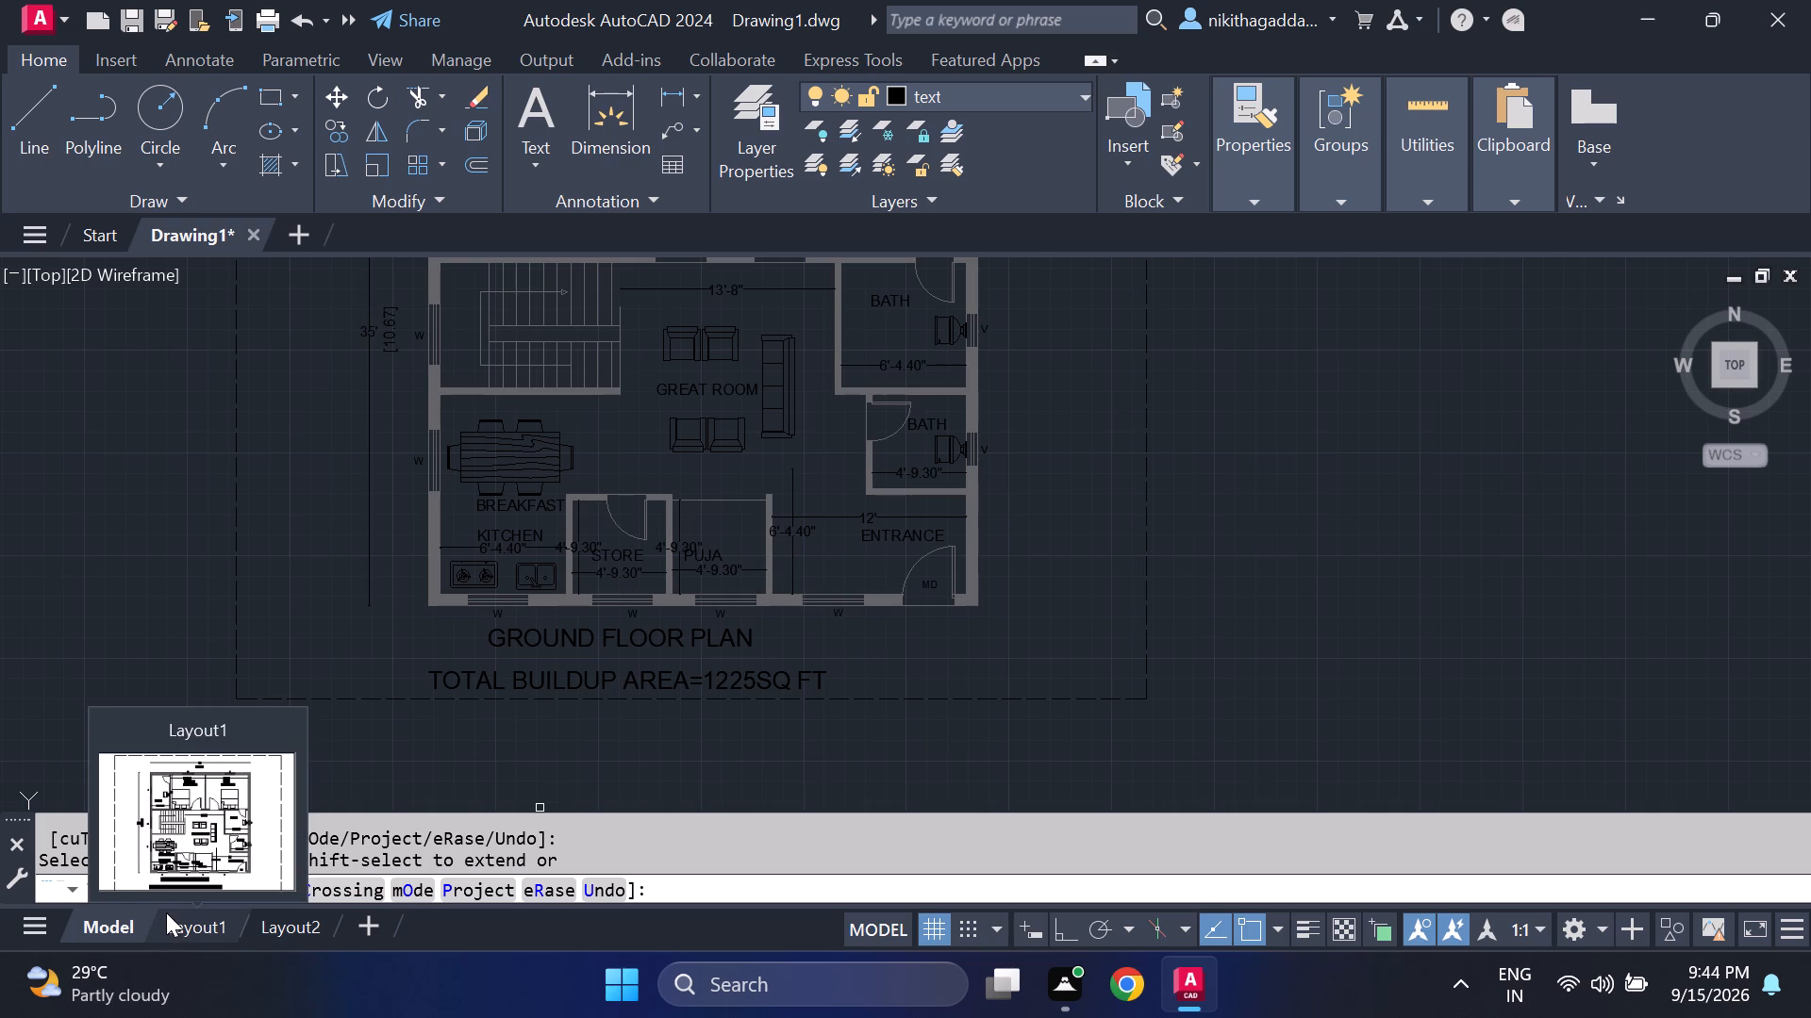
pyautogui.press('Escape')
pyautogui.press('Escape')
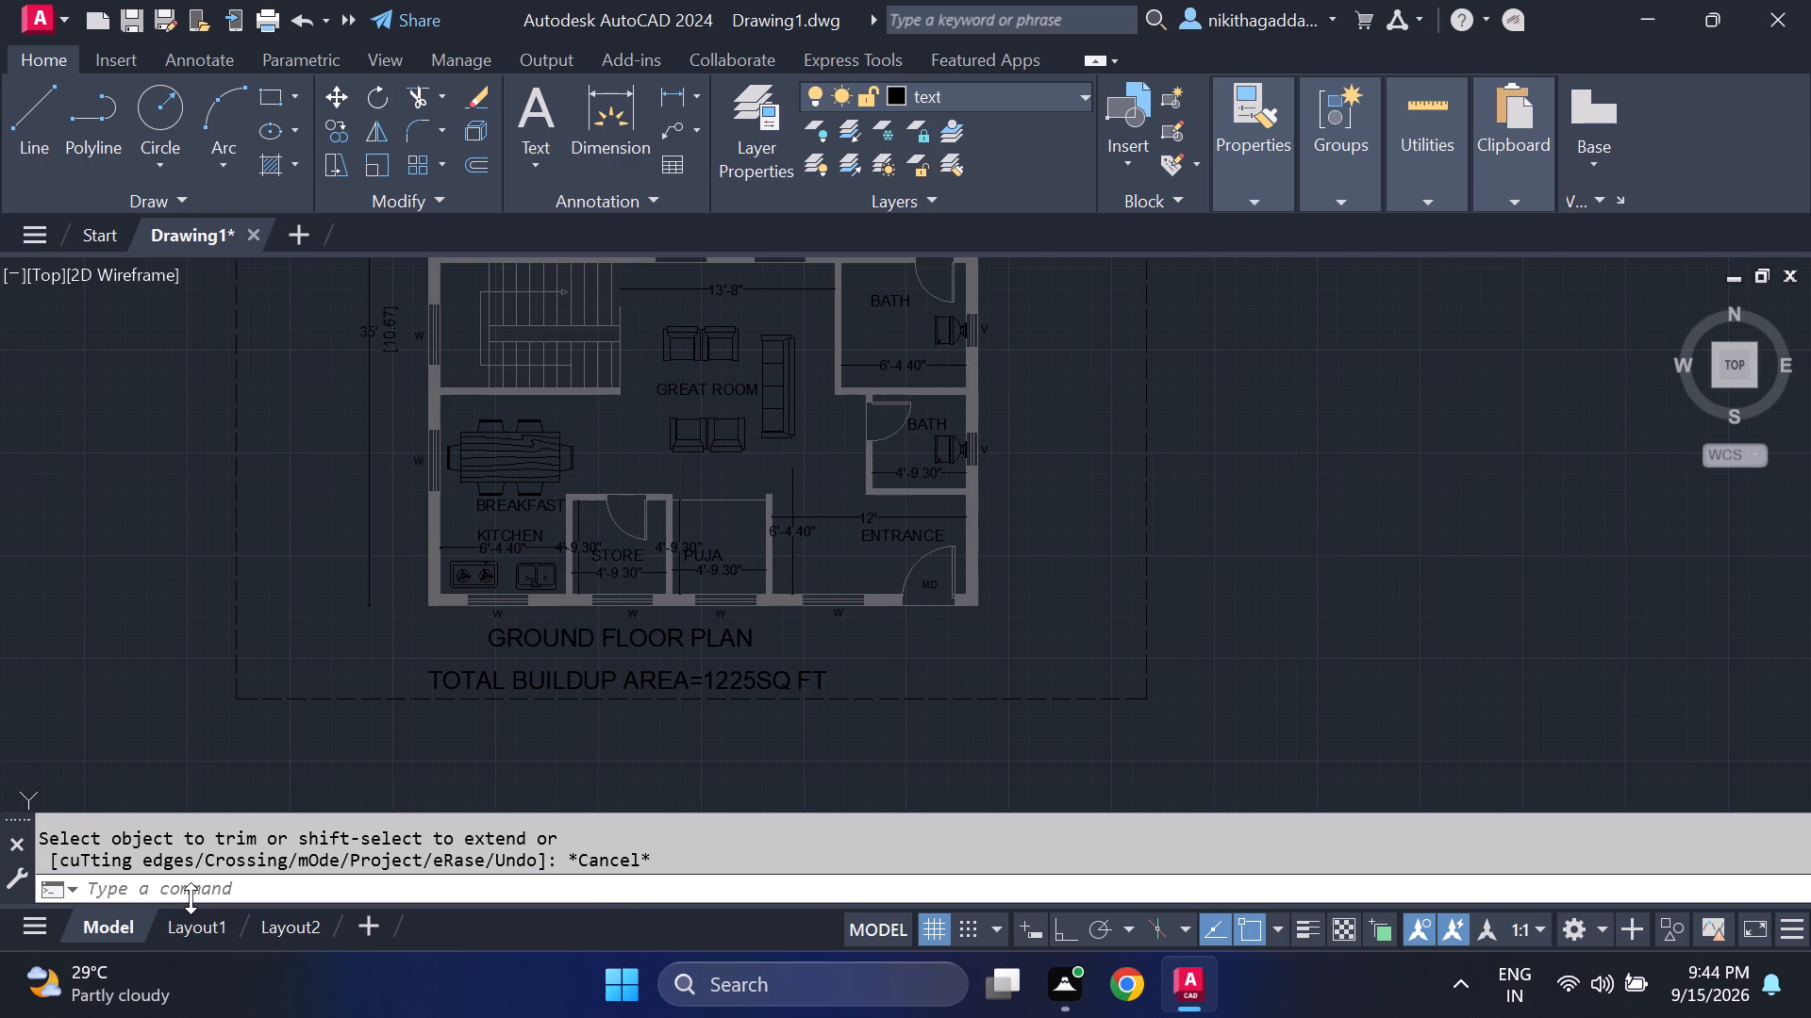
# Preview the Layout1 plot and examine how the dashed boundary and title texts sit near the sheet's lower edge.
pyautogui.click(202, 918)
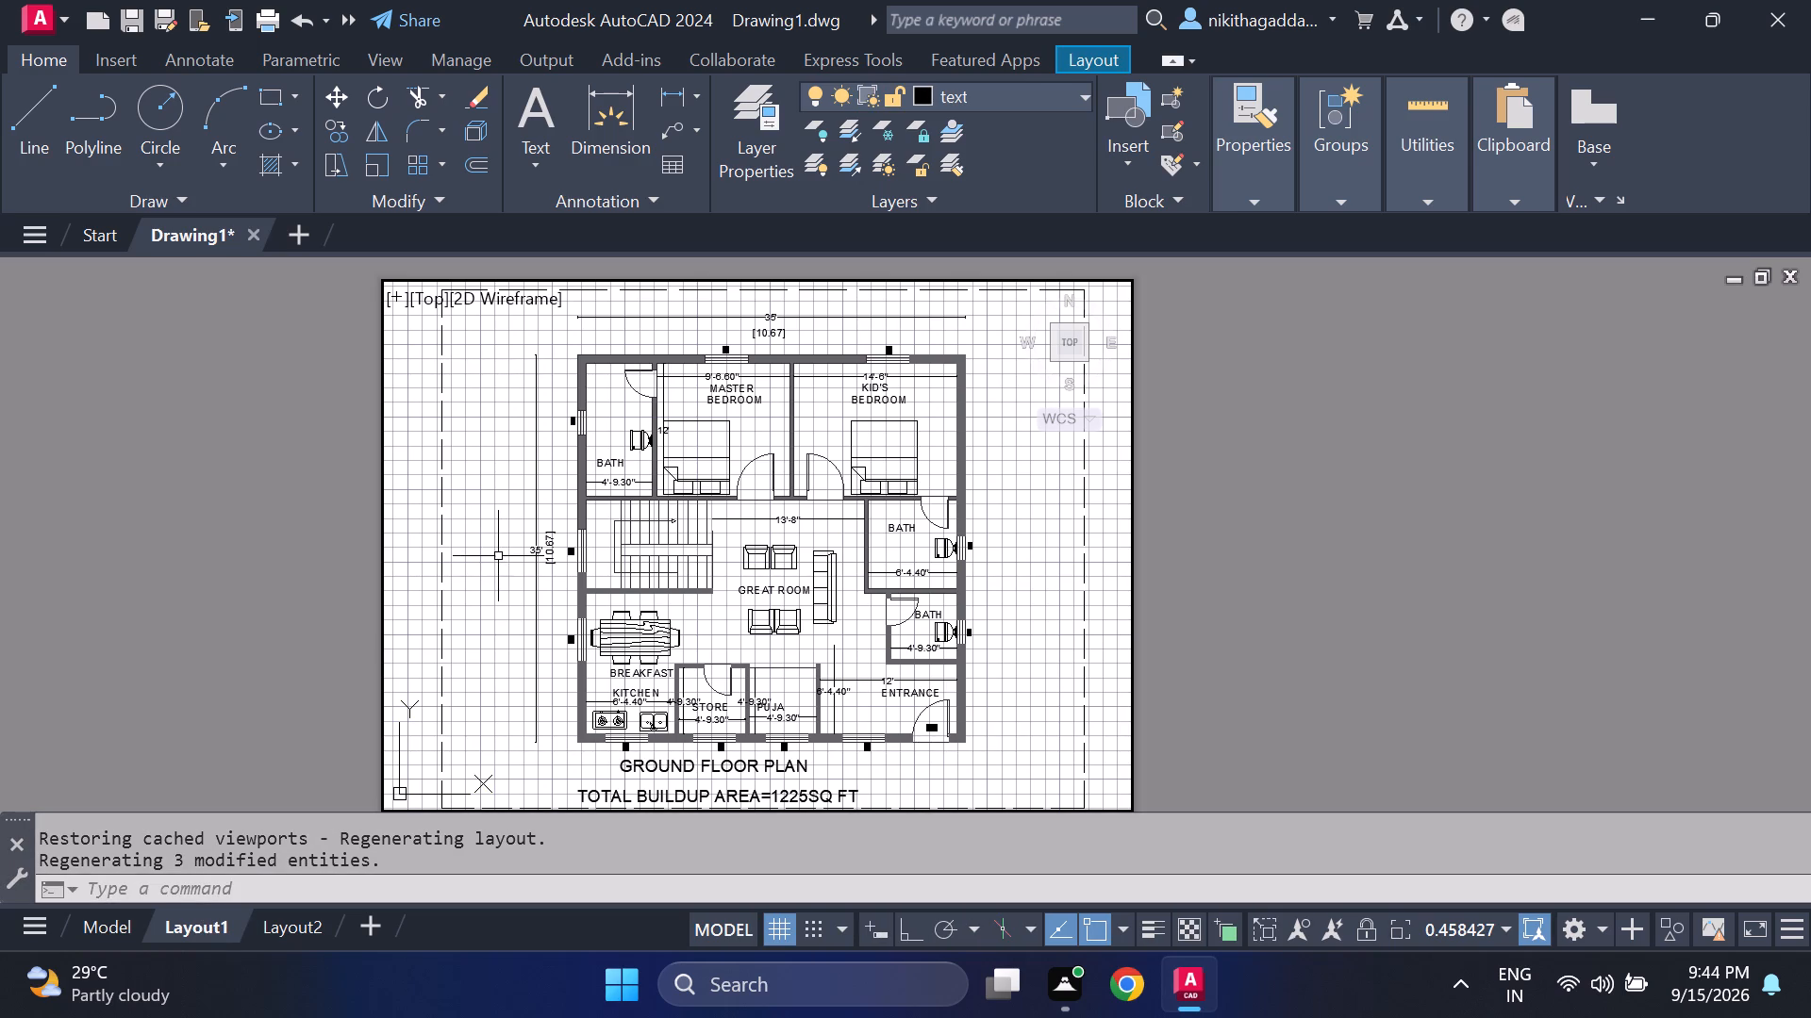
pyautogui.rightClick(194, 930)
pyautogui.click(352, 589)
pyautogui.click(851, 562)
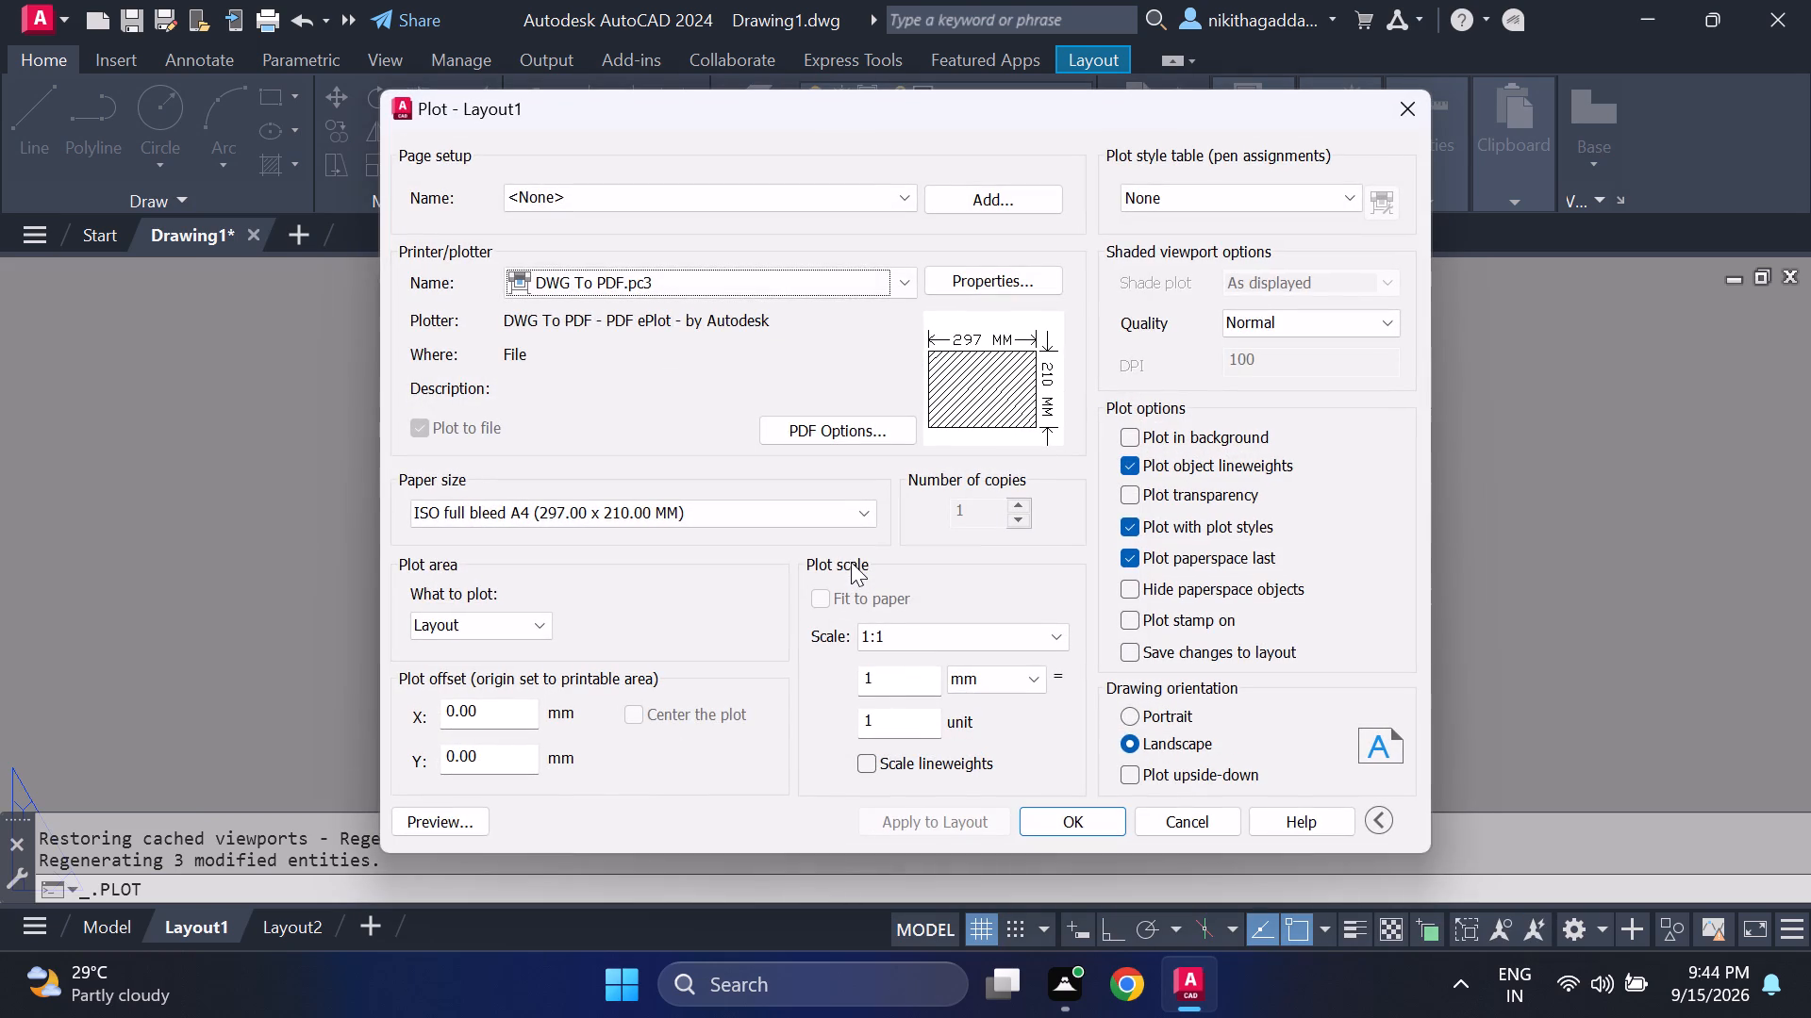
pyautogui.click(472, 829)
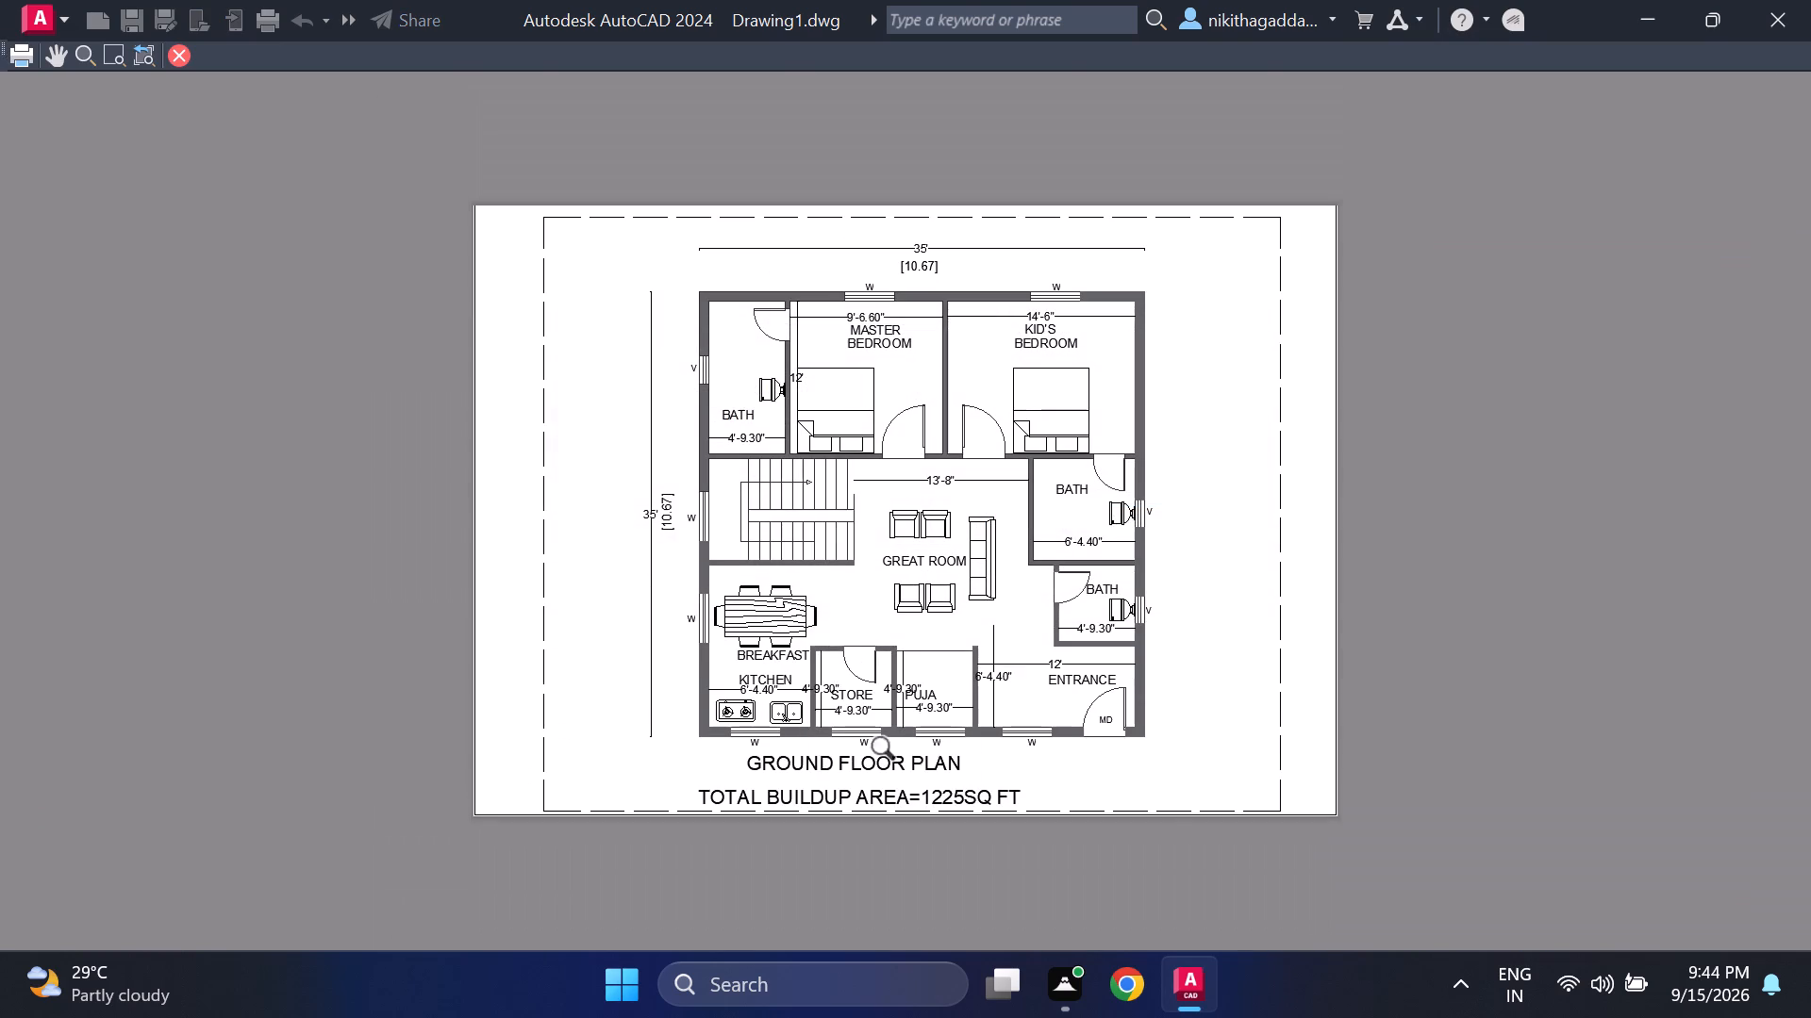
pyautogui.scroll(1, 1205, 827)
pyautogui.scroll(-1, 1026, 839)
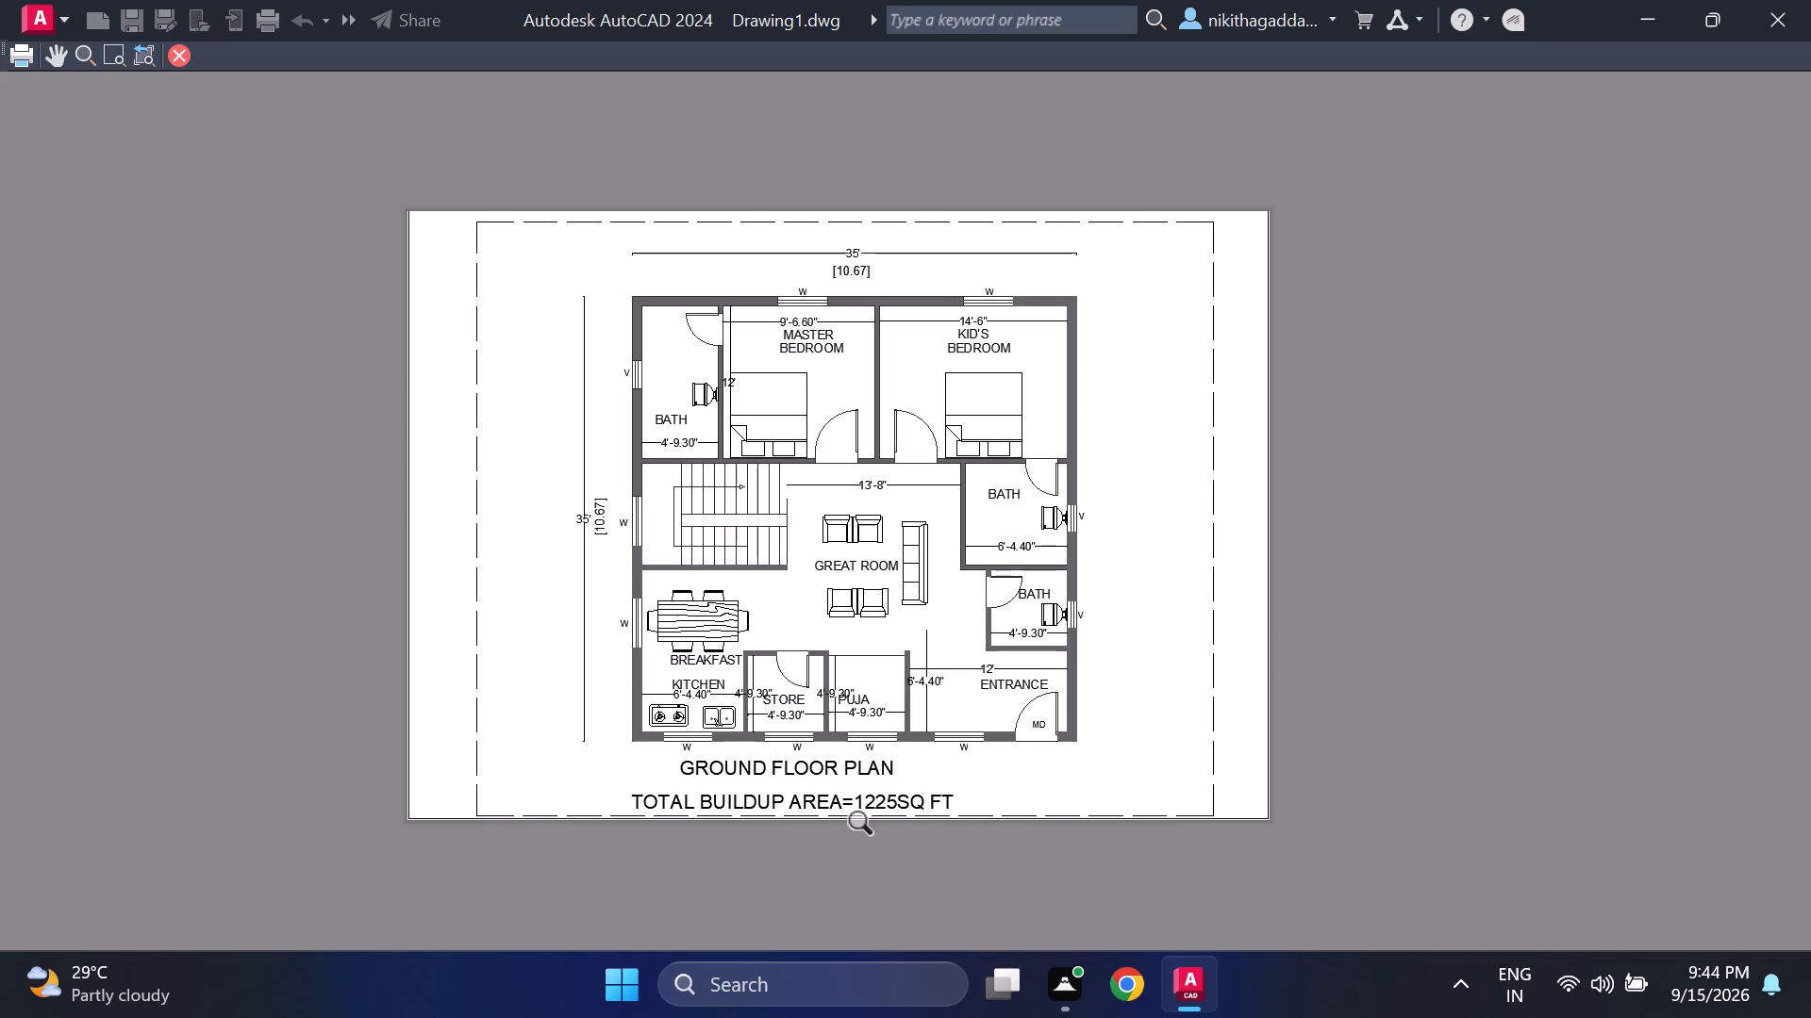
pyautogui.scroll(1, 822, 825)
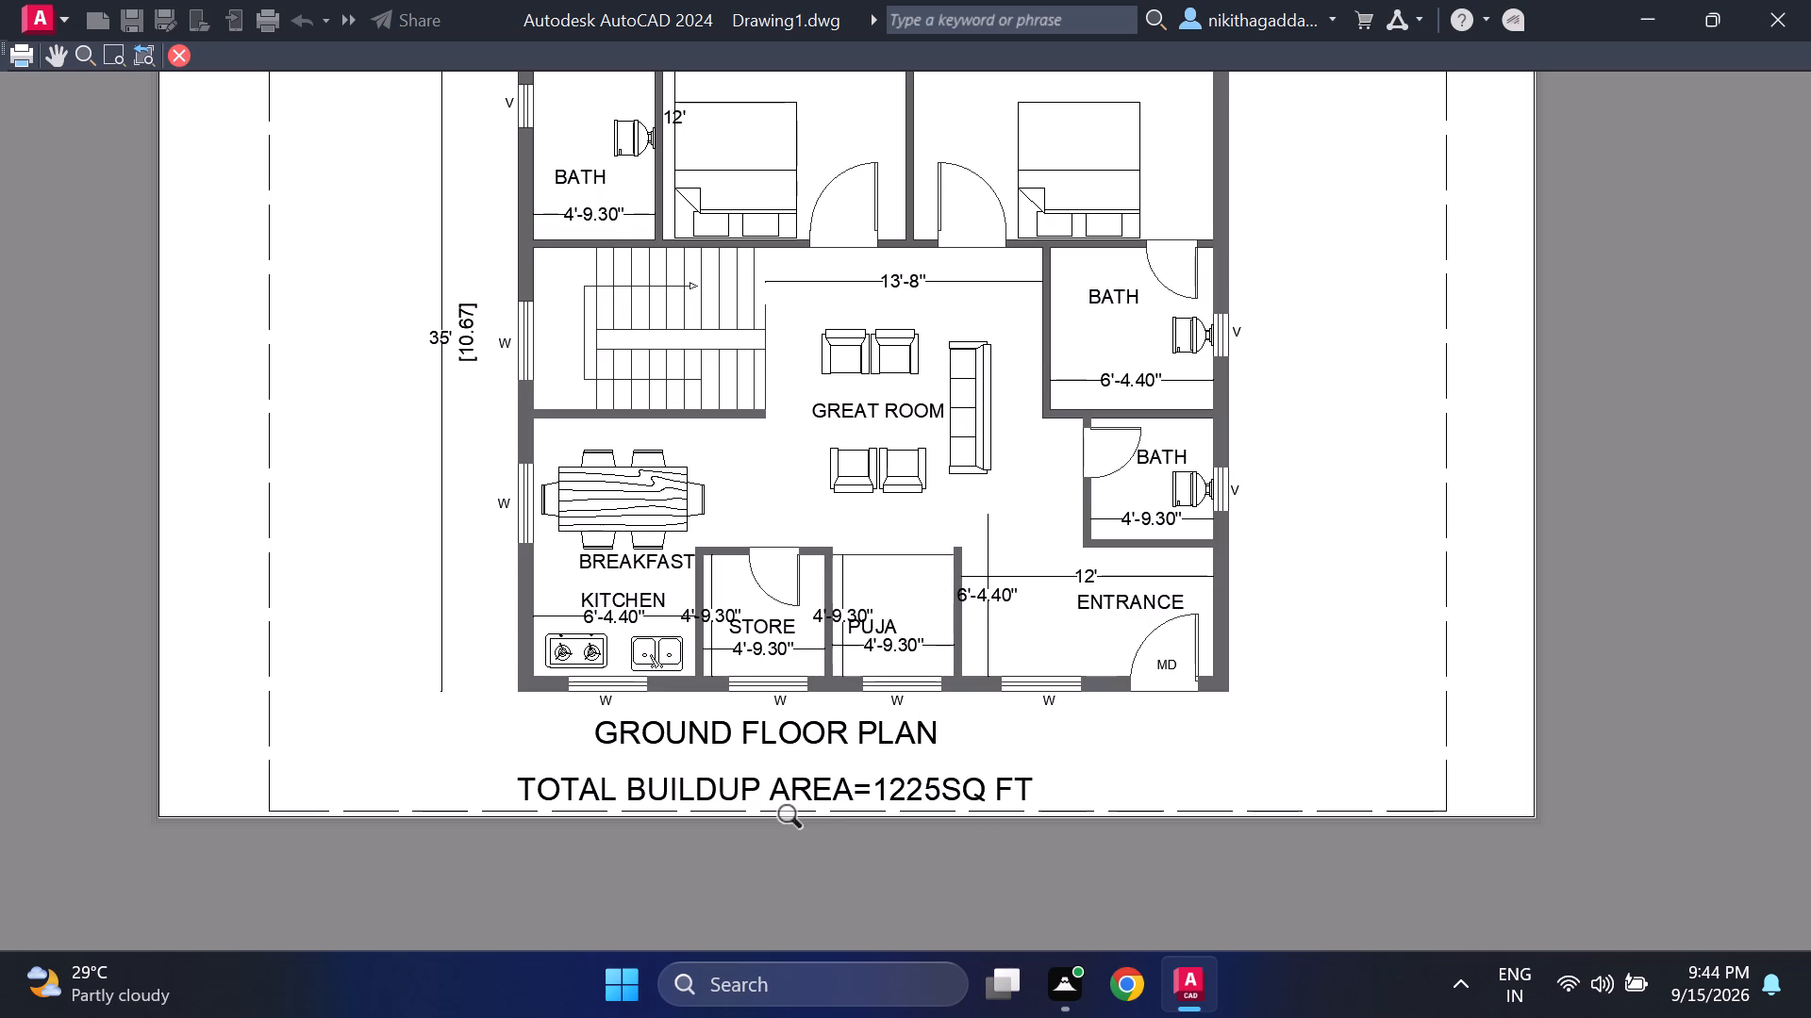
# Examine the whole Layout1 plot preview and the title texts near the sheet's lower edge, and leave the plot without printing.
pyautogui.scroll(-1, 797, 820)
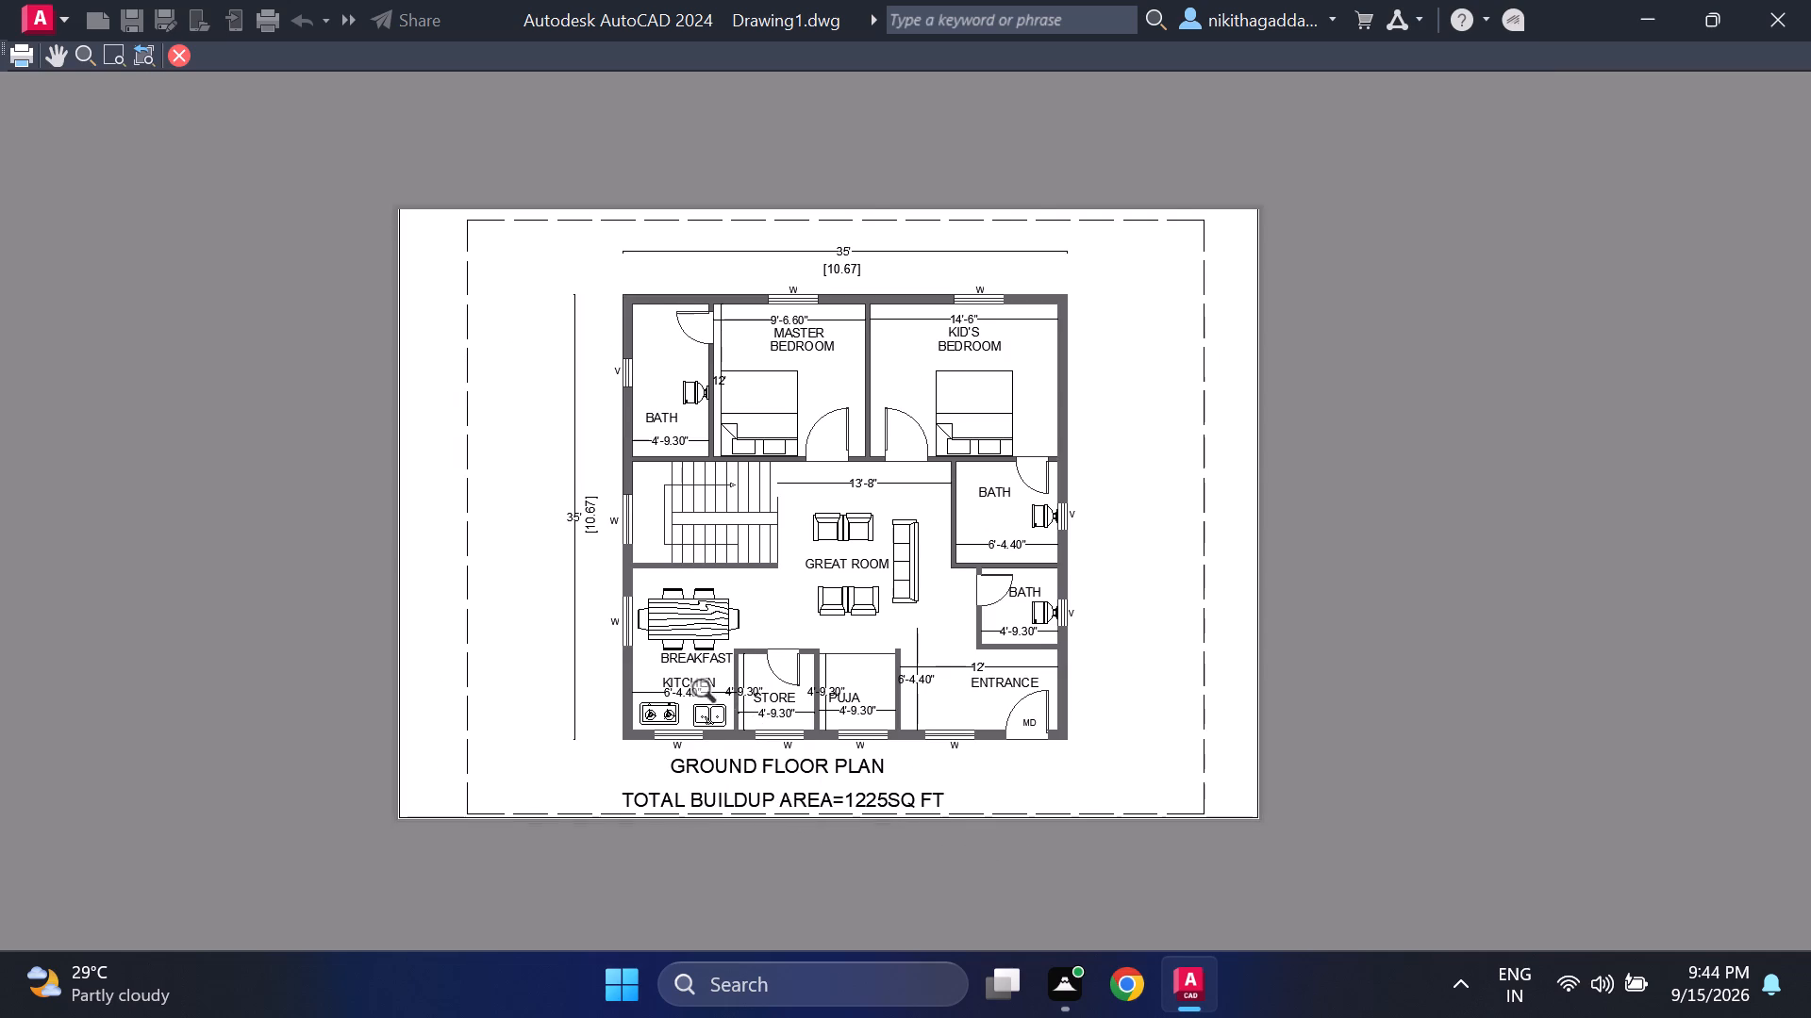
pyautogui.scroll(1, 708, 677)
pyautogui.scroll(-1, 732, 687)
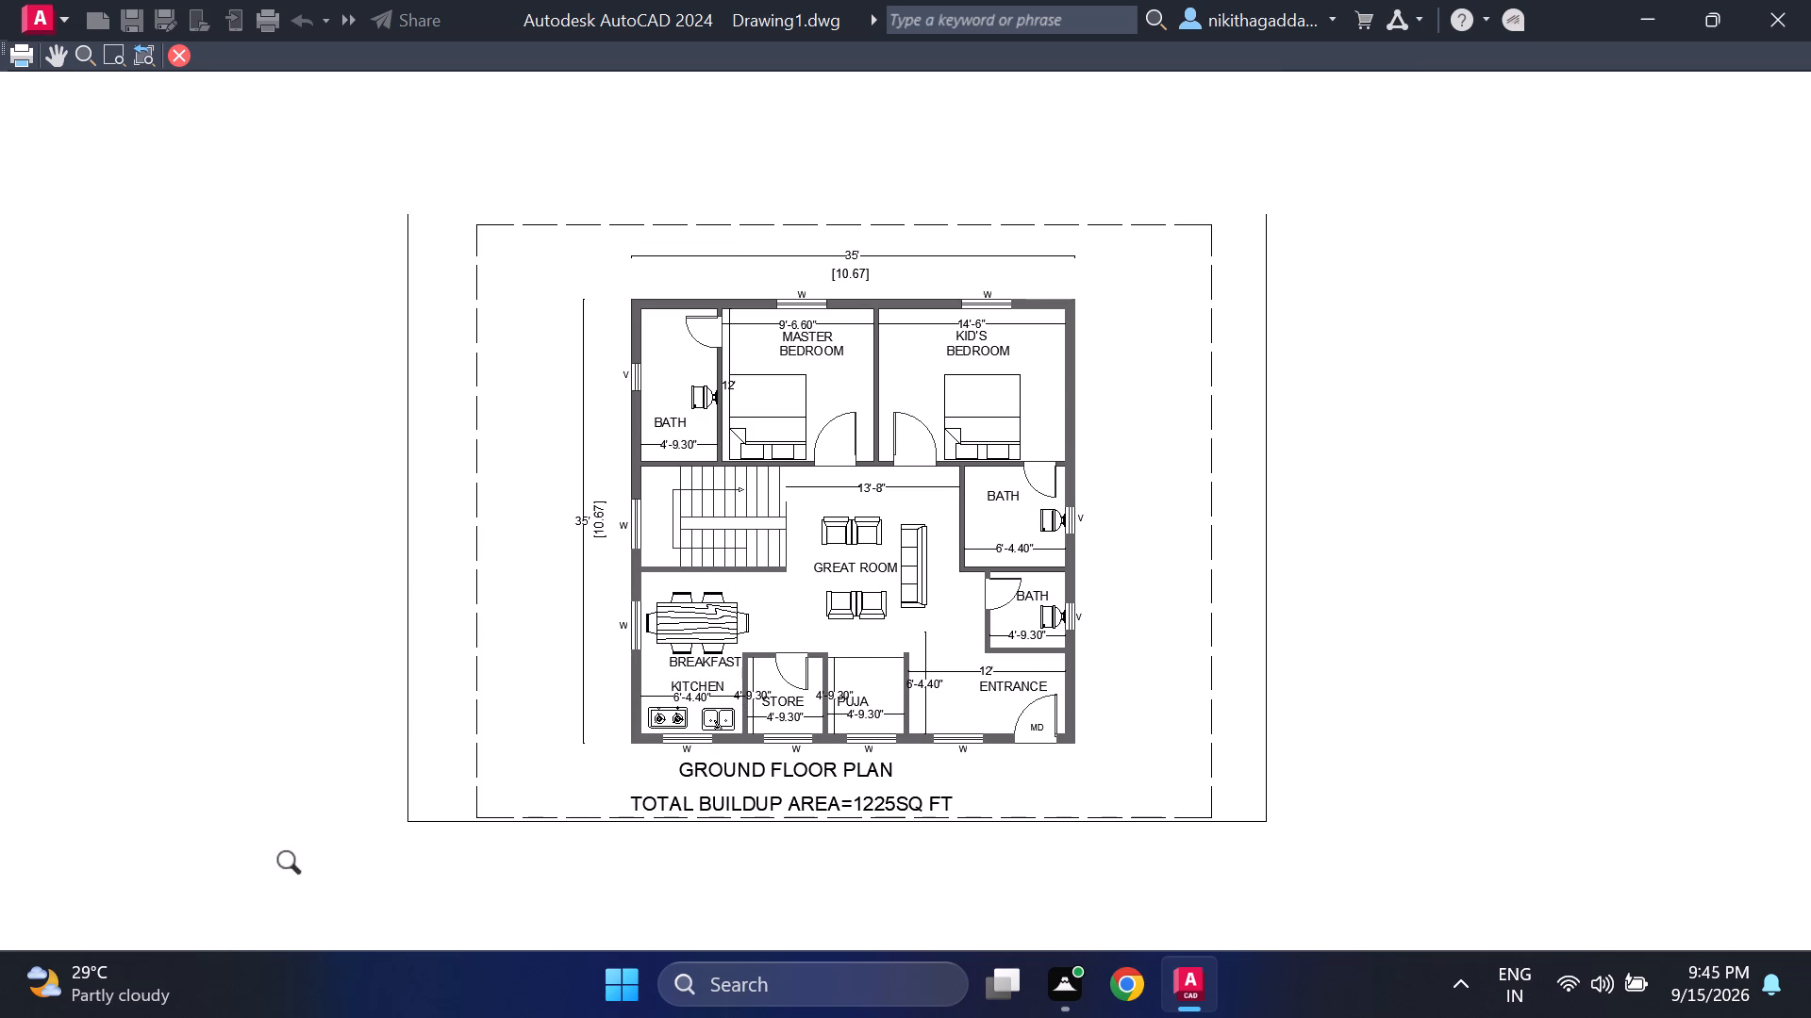
pyautogui.scroll(1, 679, 806)
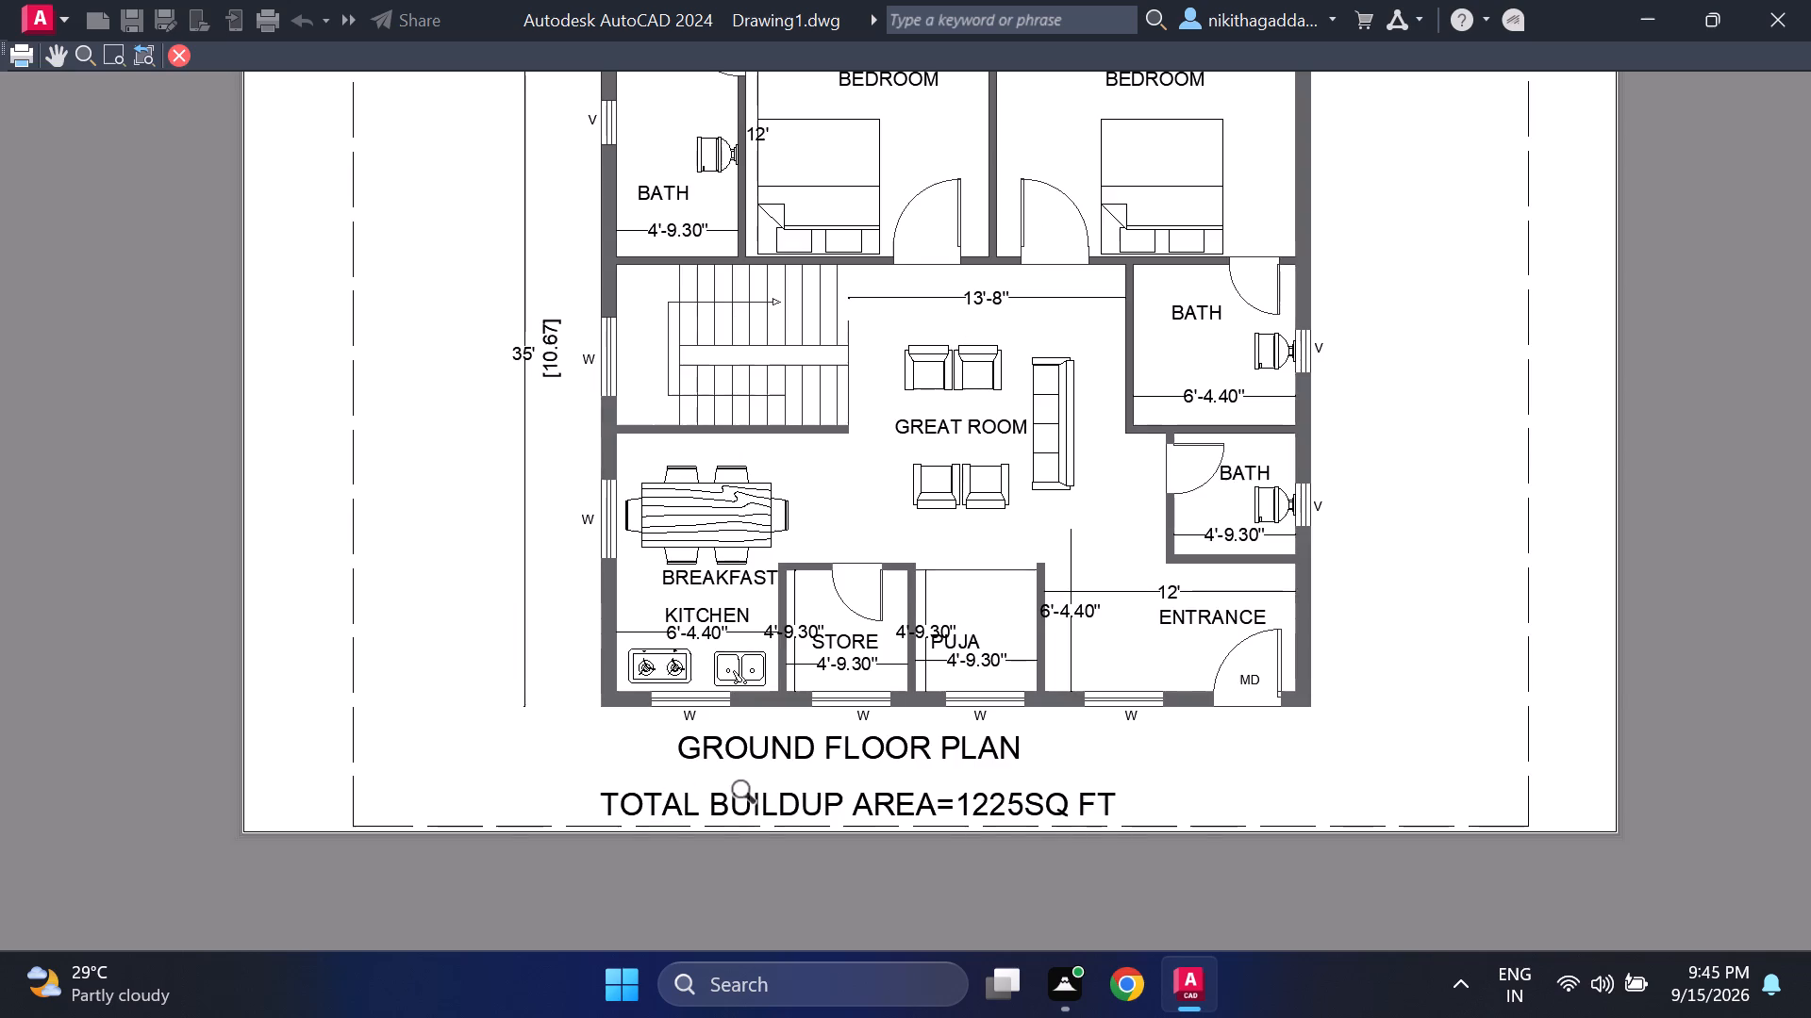
pyautogui.scroll(-1, 784, 801)
pyautogui.scroll(1, 938, 817)
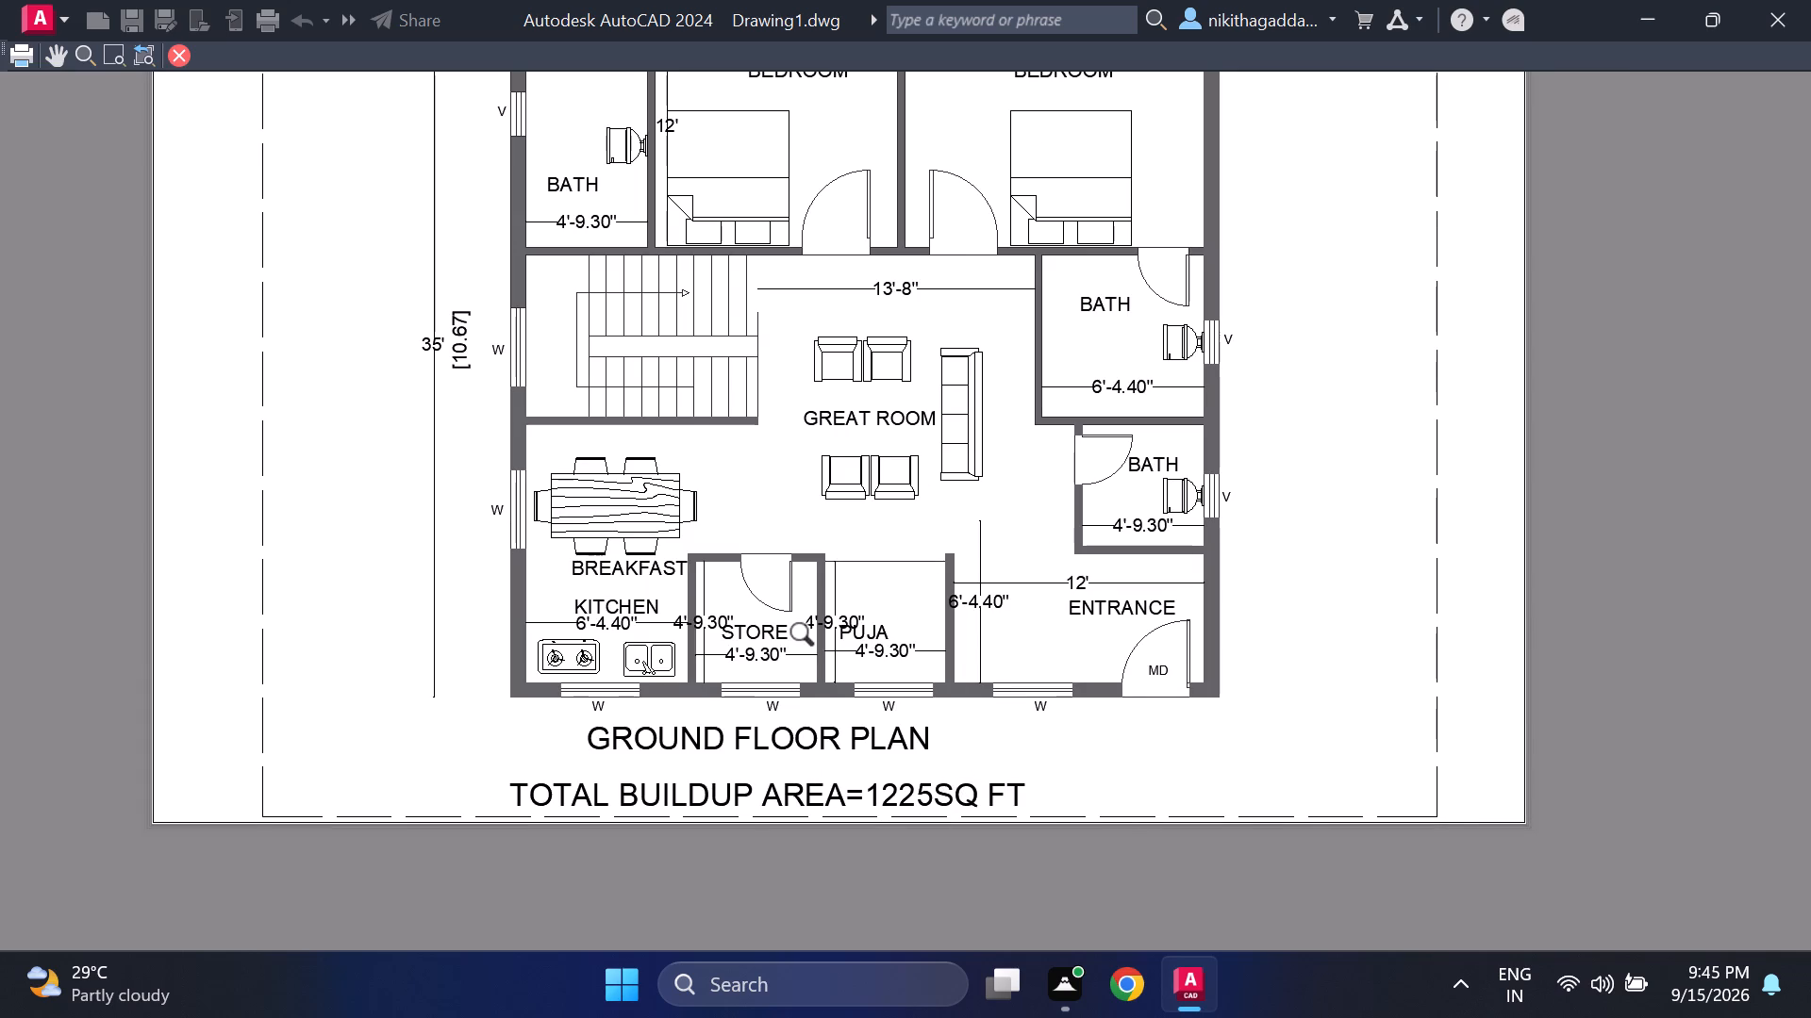
pyautogui.scroll(-1, 809, 638)
pyautogui.scroll(1, 809, 638)
pyautogui.scroll(-1, 746, 626)
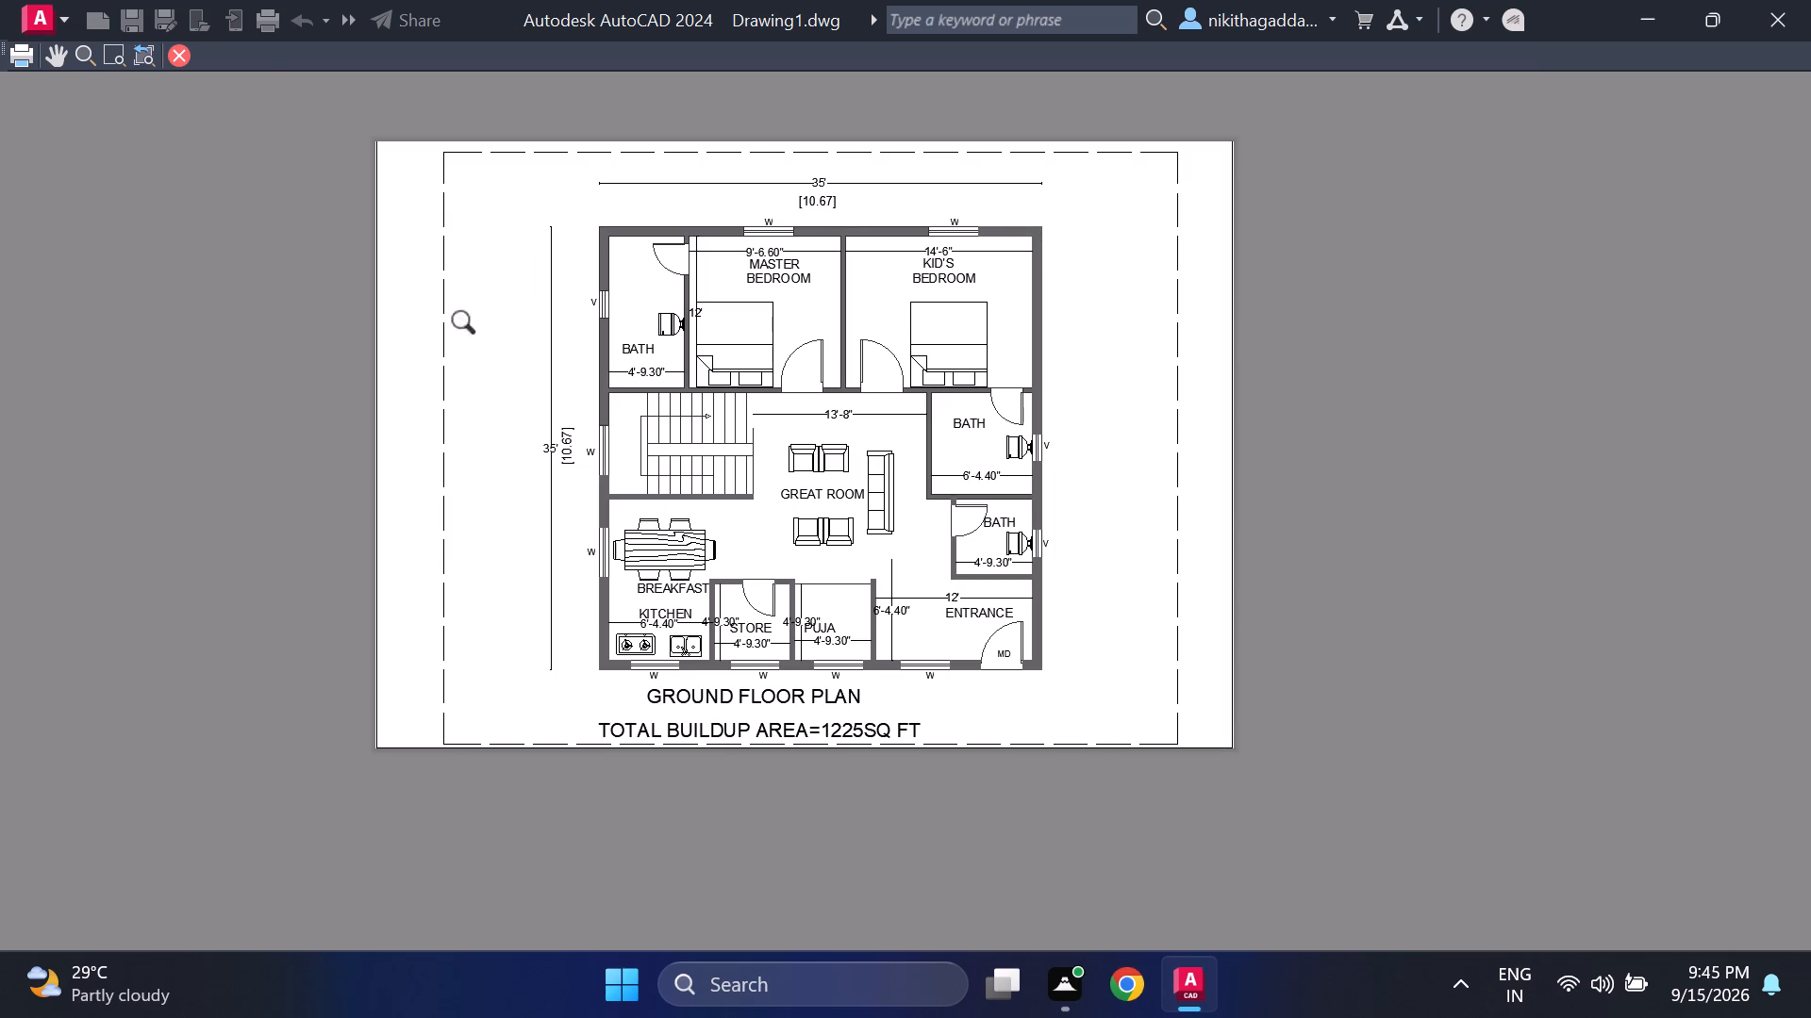
pyautogui.click(180, 55)
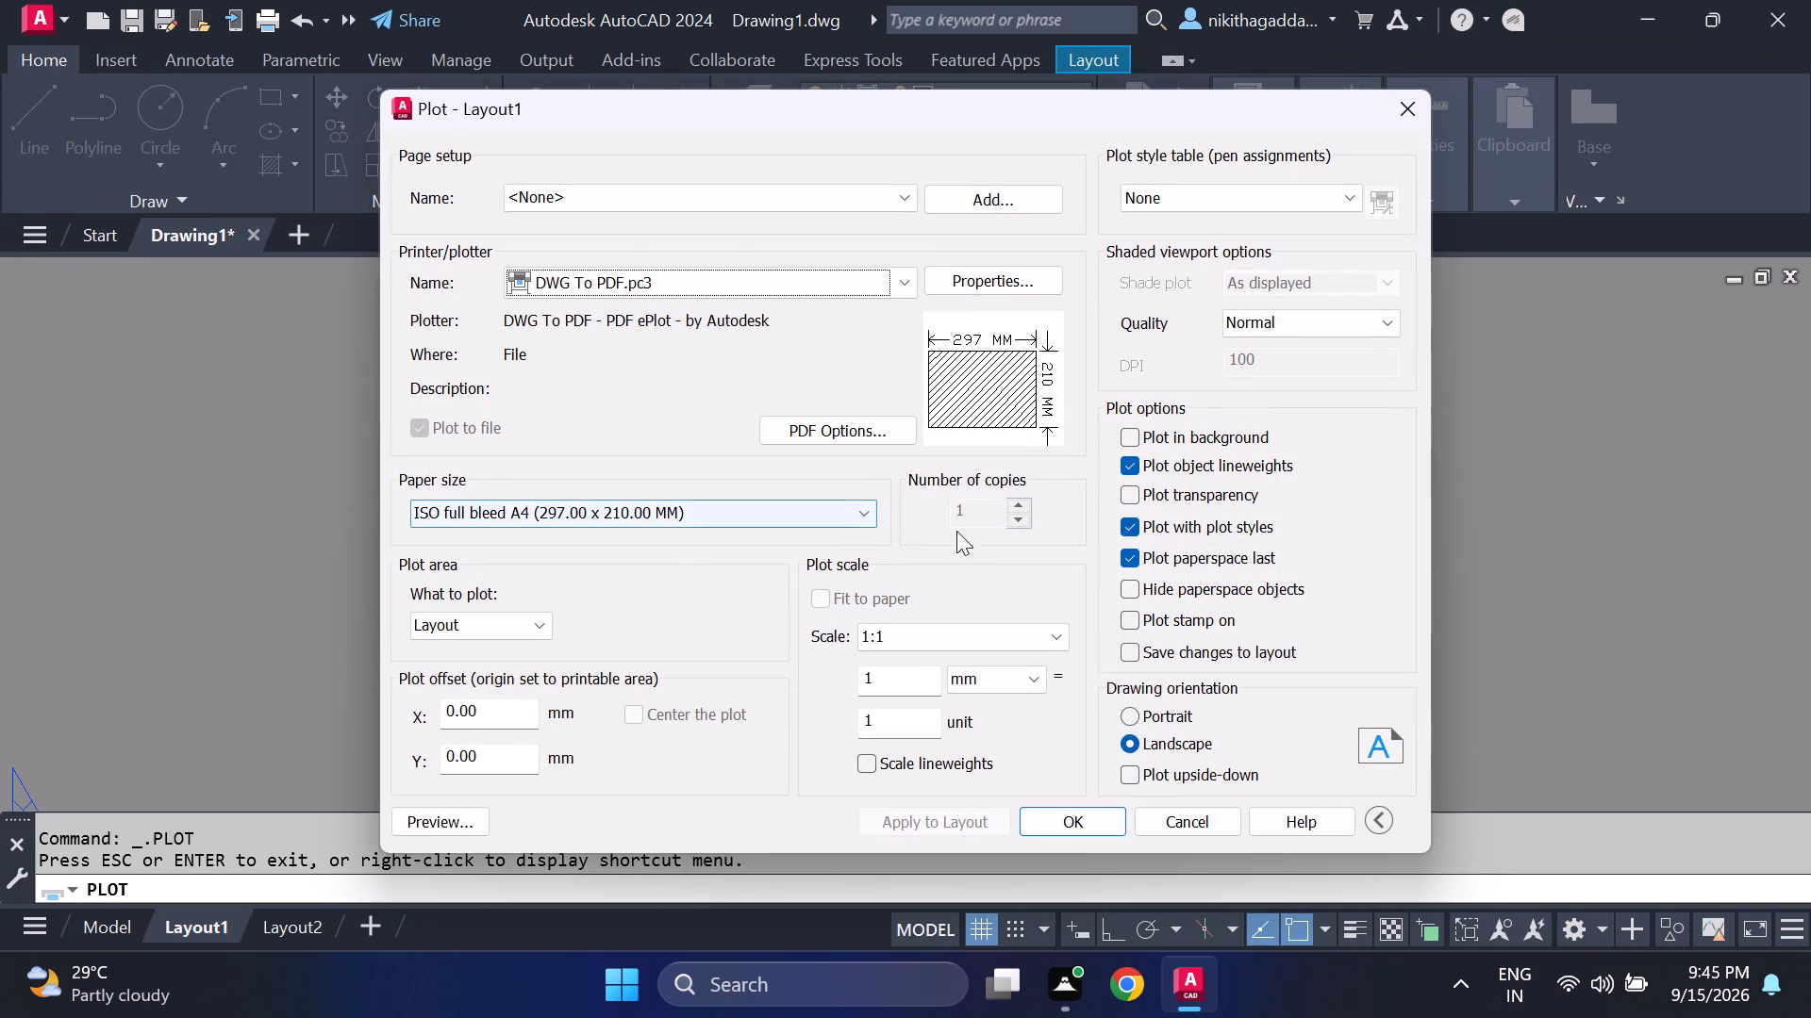
pyautogui.click(1417, 104)
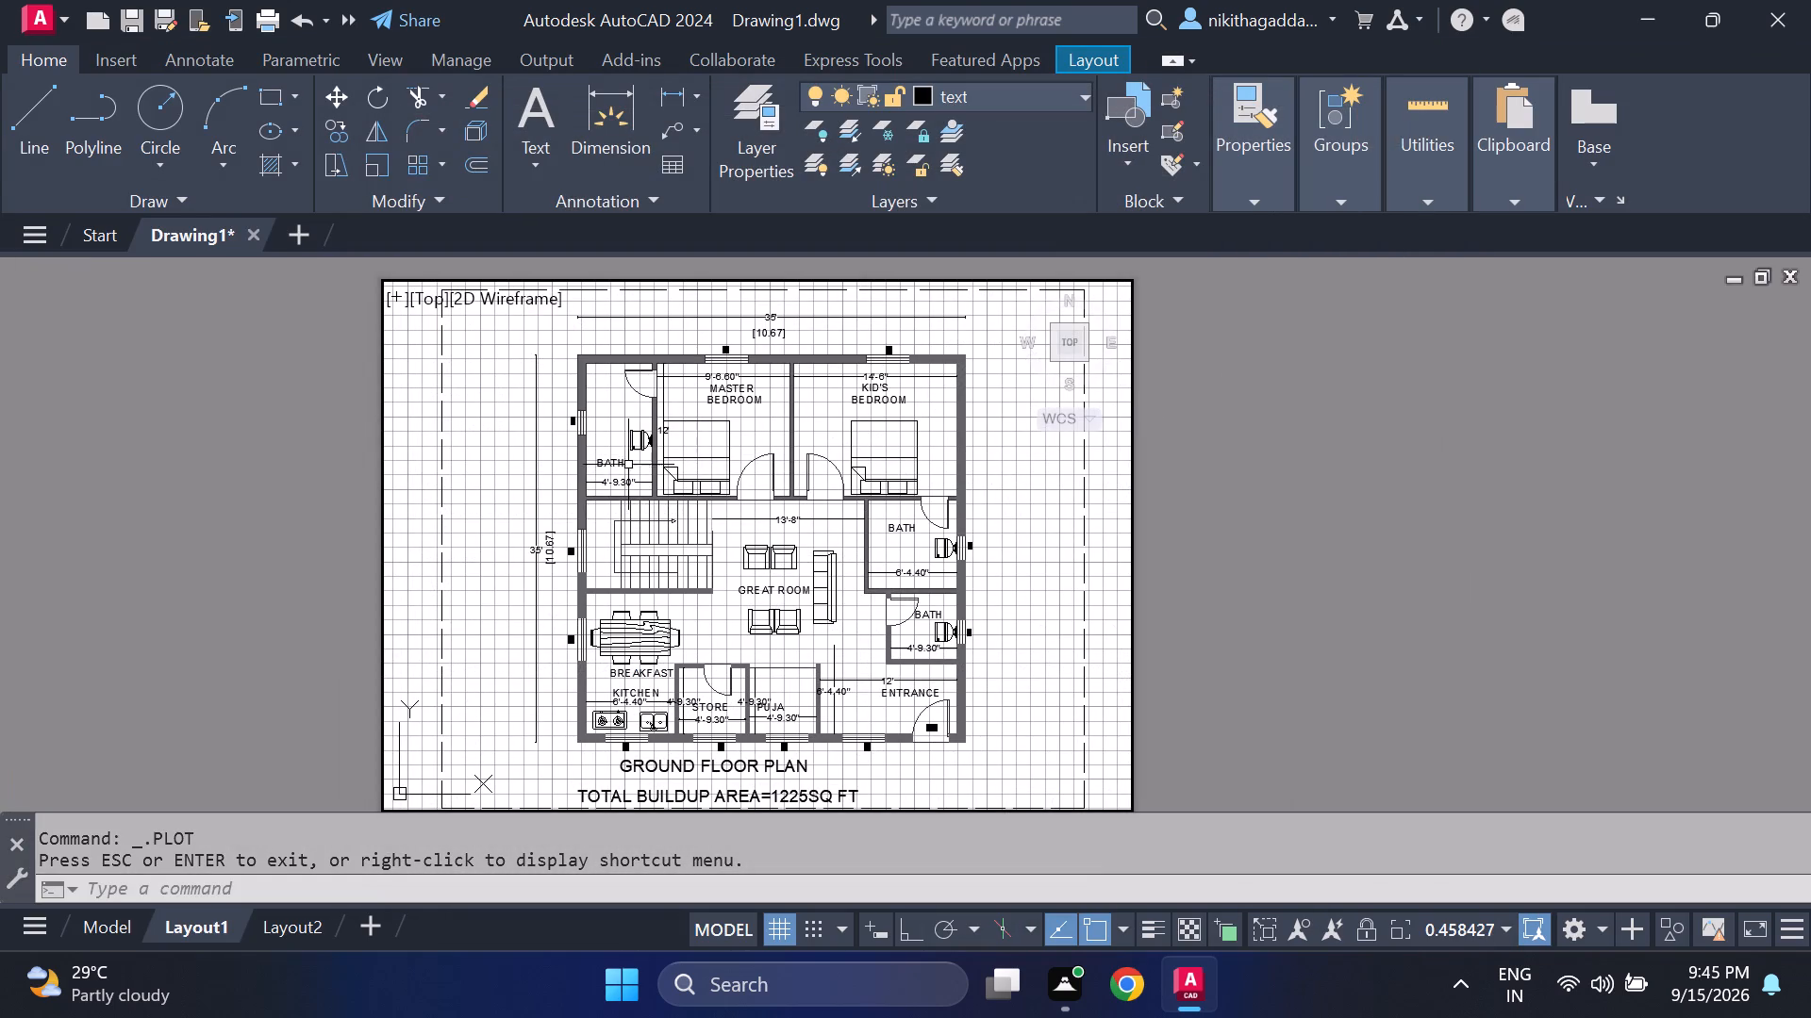
# Return to model space and examine the ground floor plan's rooms, dimensions and title texts within the dashed boundary.
pyautogui.click(91, 926)
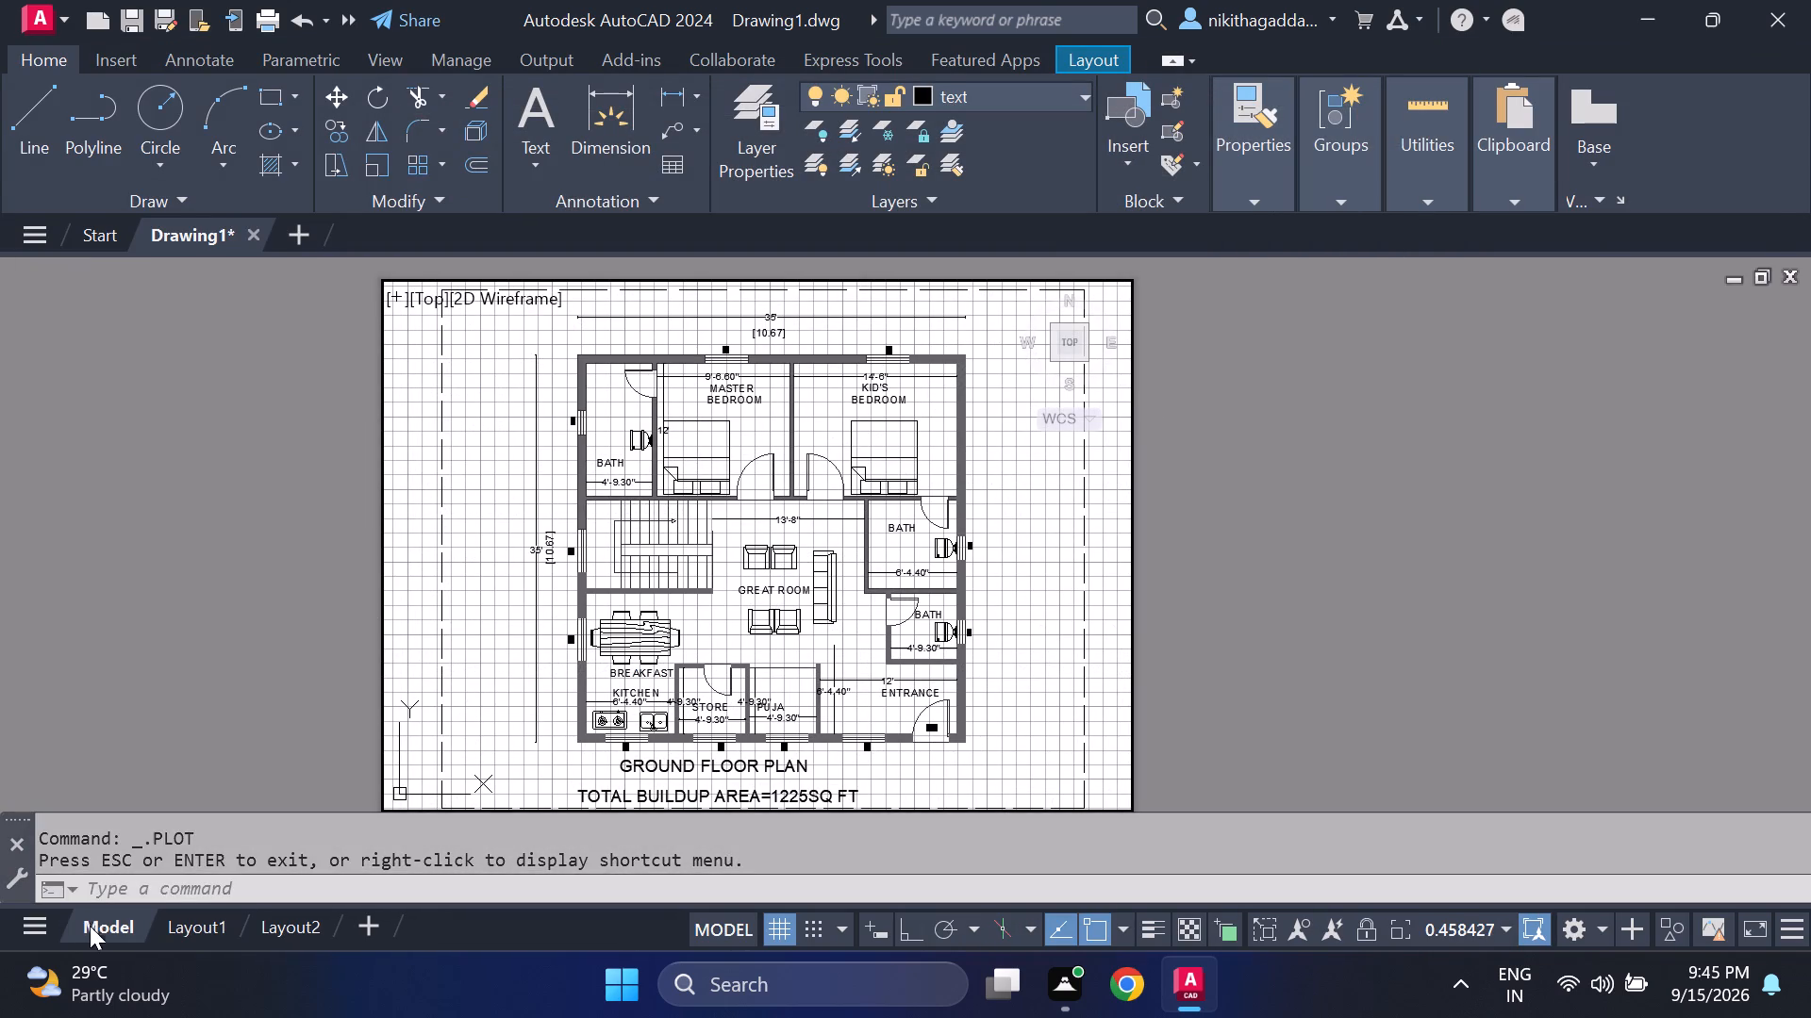
pyautogui.scroll(-2, 261, 543)
pyautogui.moveTo(268, 543); pyautogui.dragTo(418, 620, button='middle')
pyautogui.moveTo(356, 339); pyautogui.dragTo(345, 349)
pyautogui.click(0, 714)
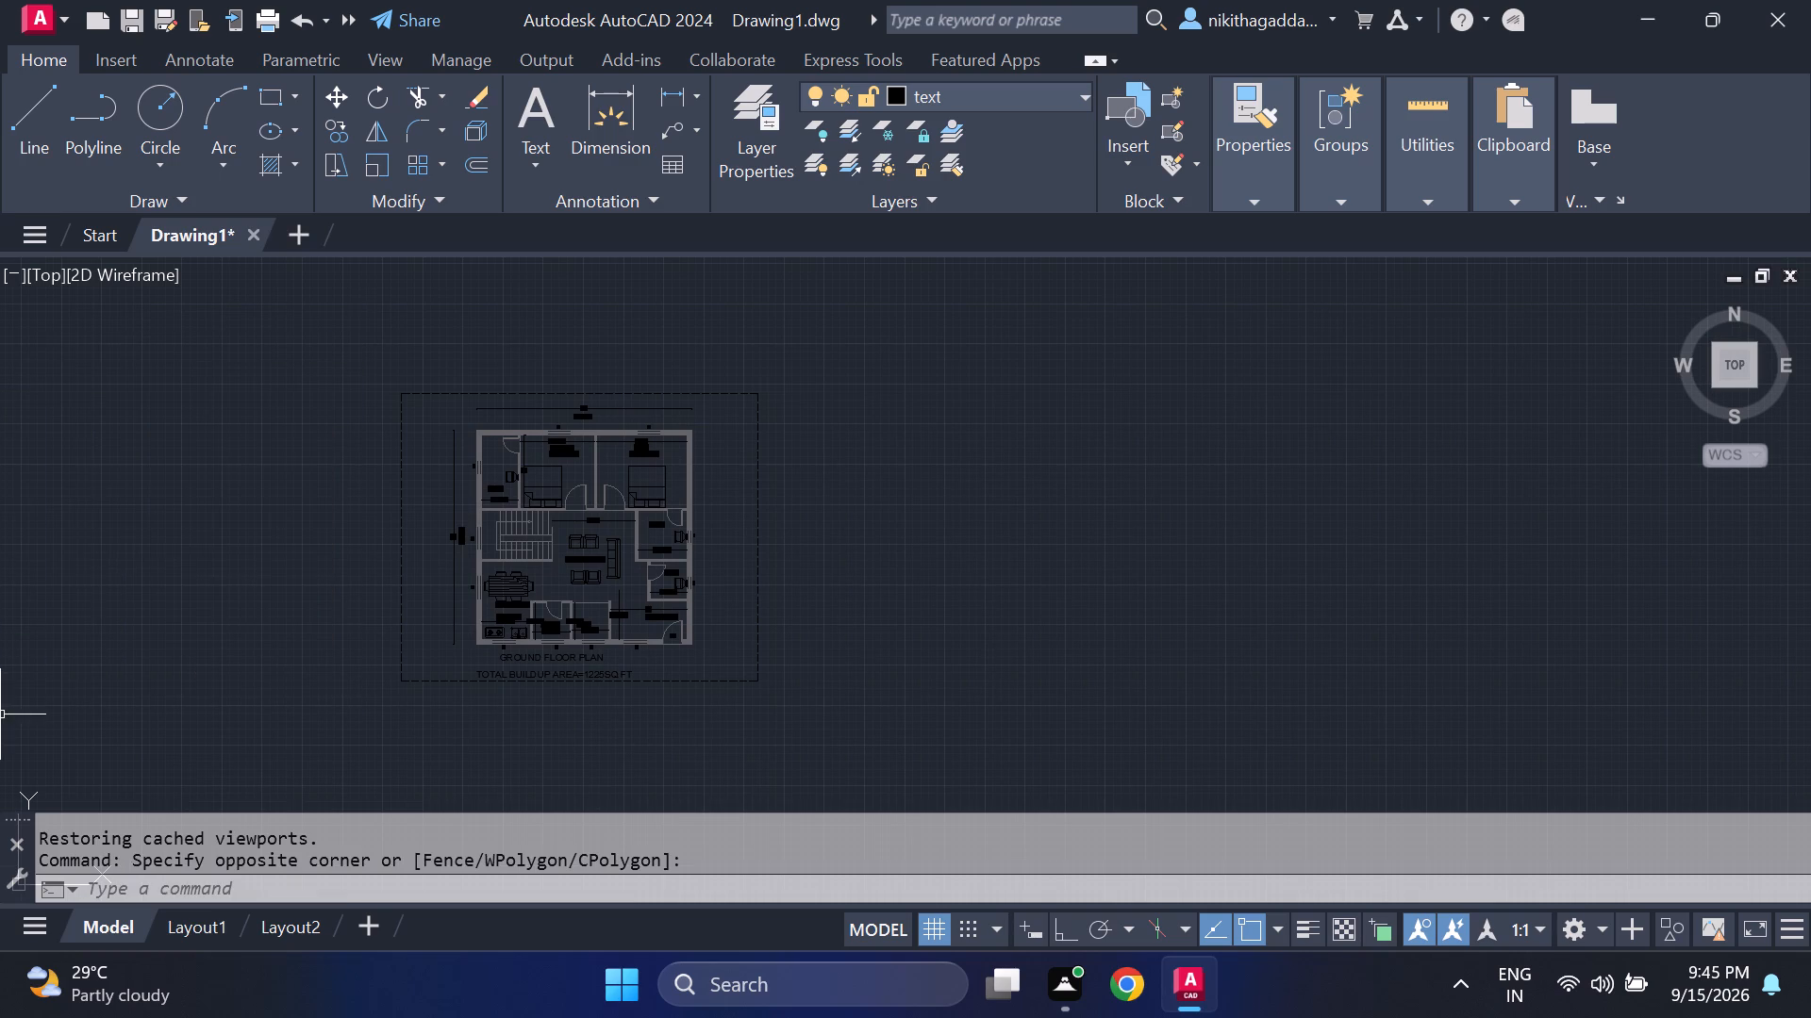
pyautogui.click(925, 375)
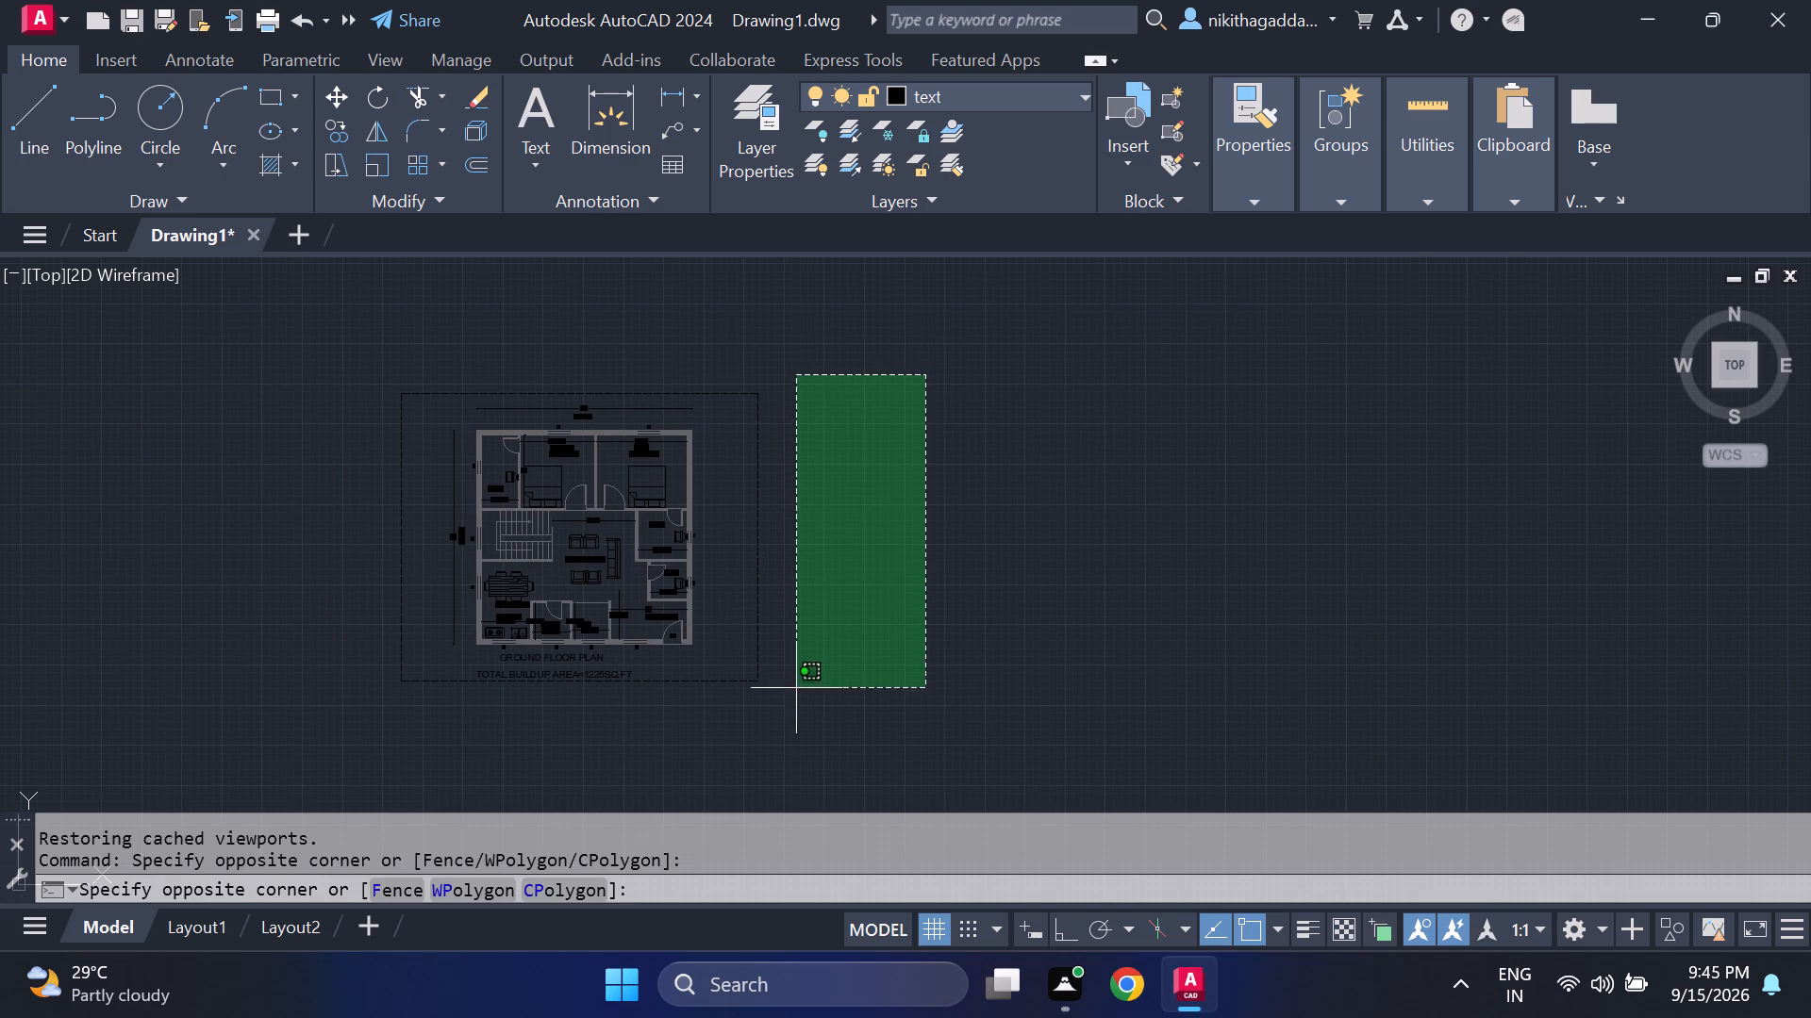
pyautogui.click(785, 746)
pyautogui.moveTo(673, 731); pyautogui.dragTo(653, 731)
pyautogui.moveTo(339, 746); pyautogui.dragTo(338, 737)
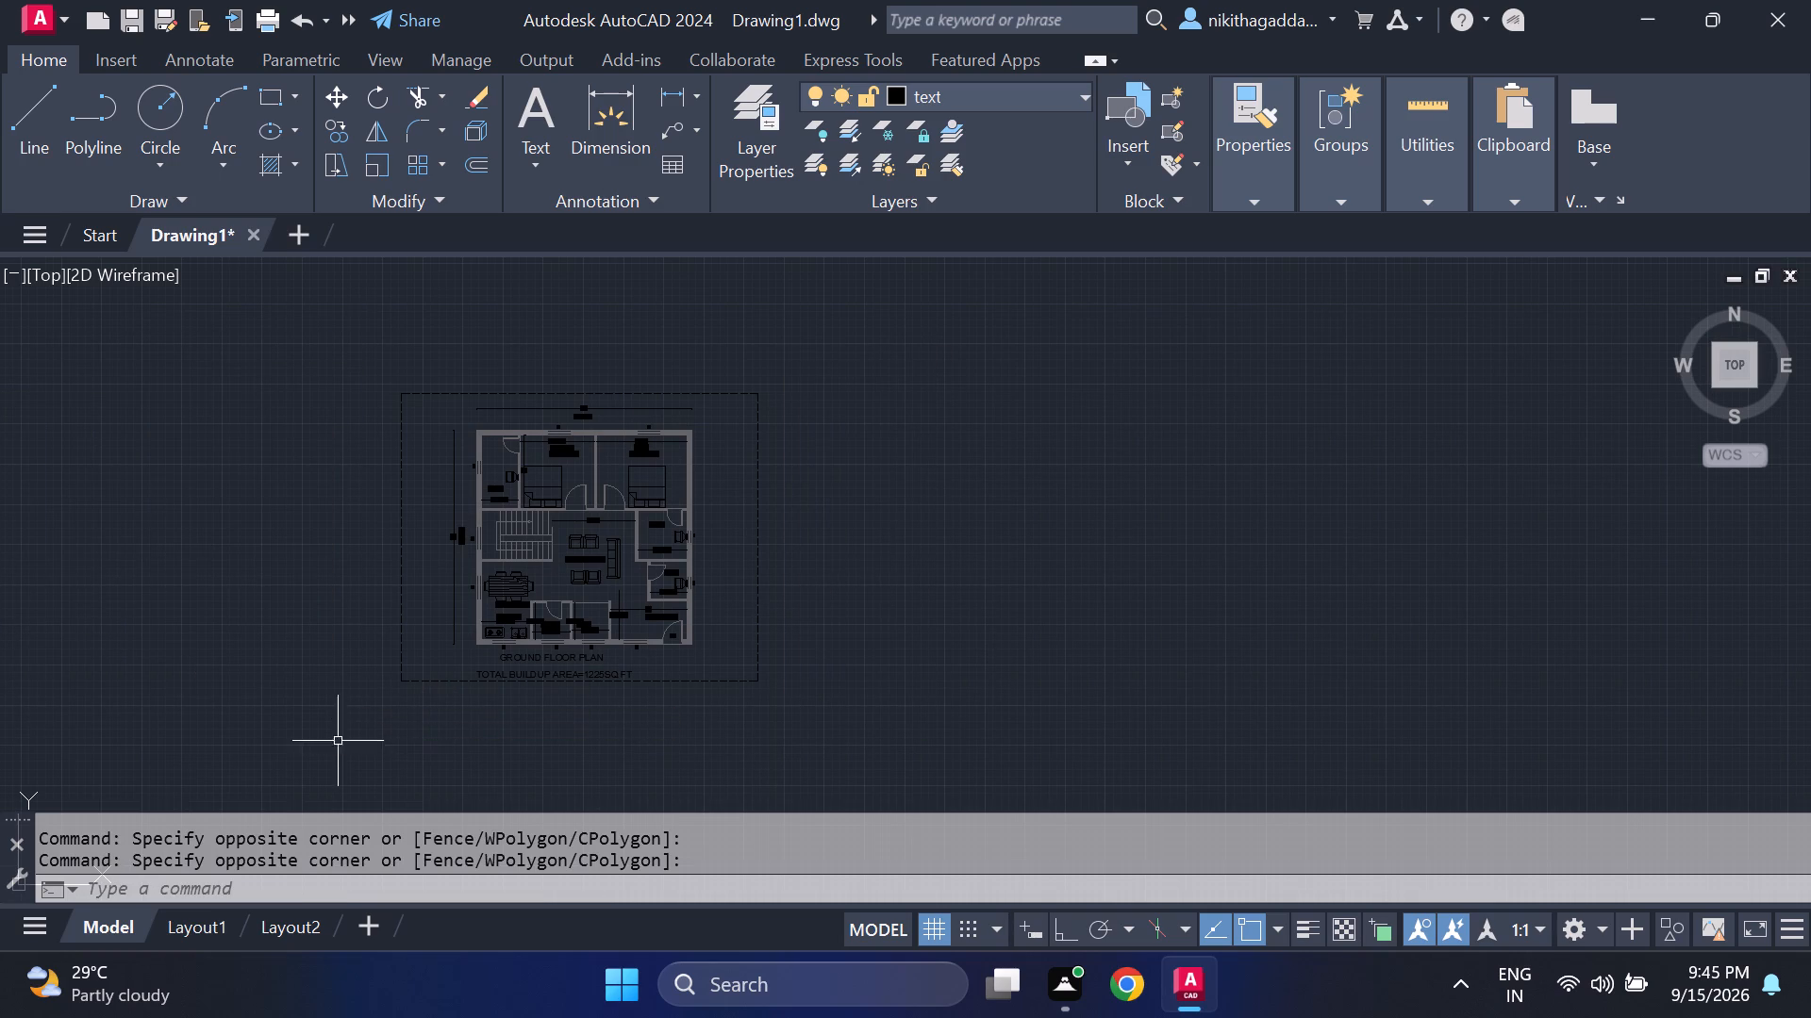
pyautogui.scroll(4, 551, 475)
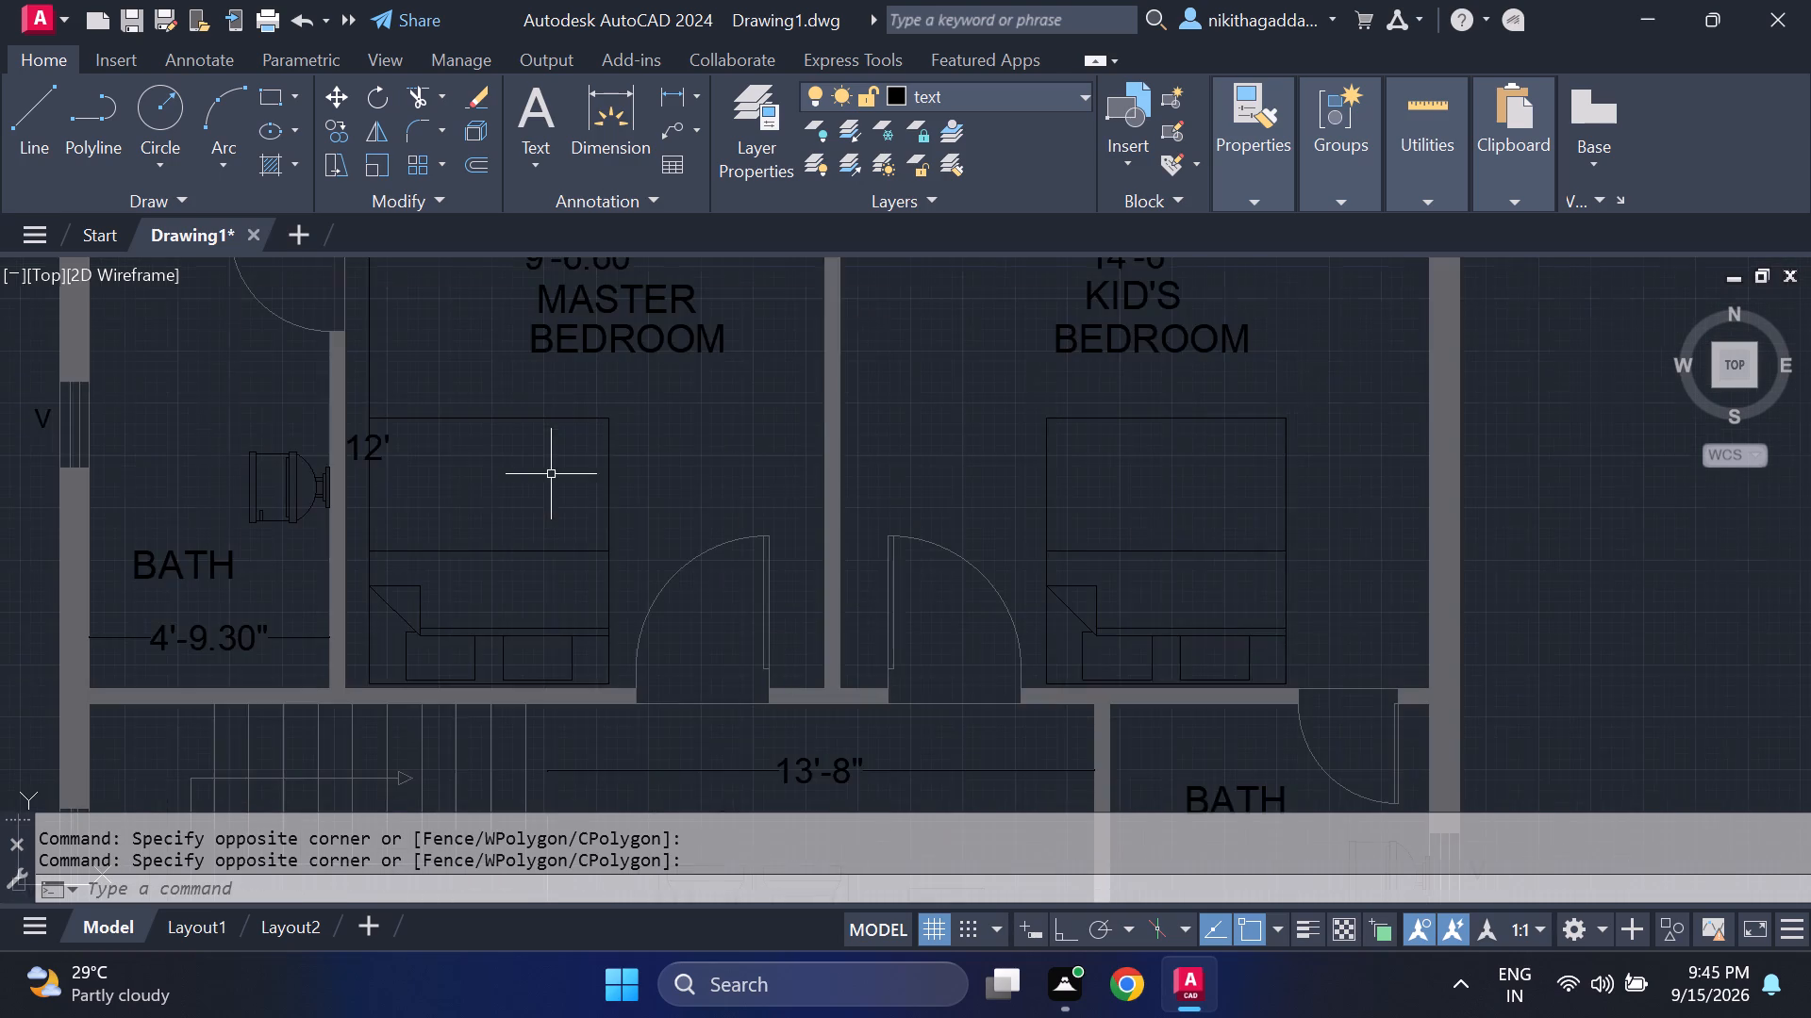
pyautogui.scroll(-2, 572, 456)
pyautogui.scroll(2, 544, 455)
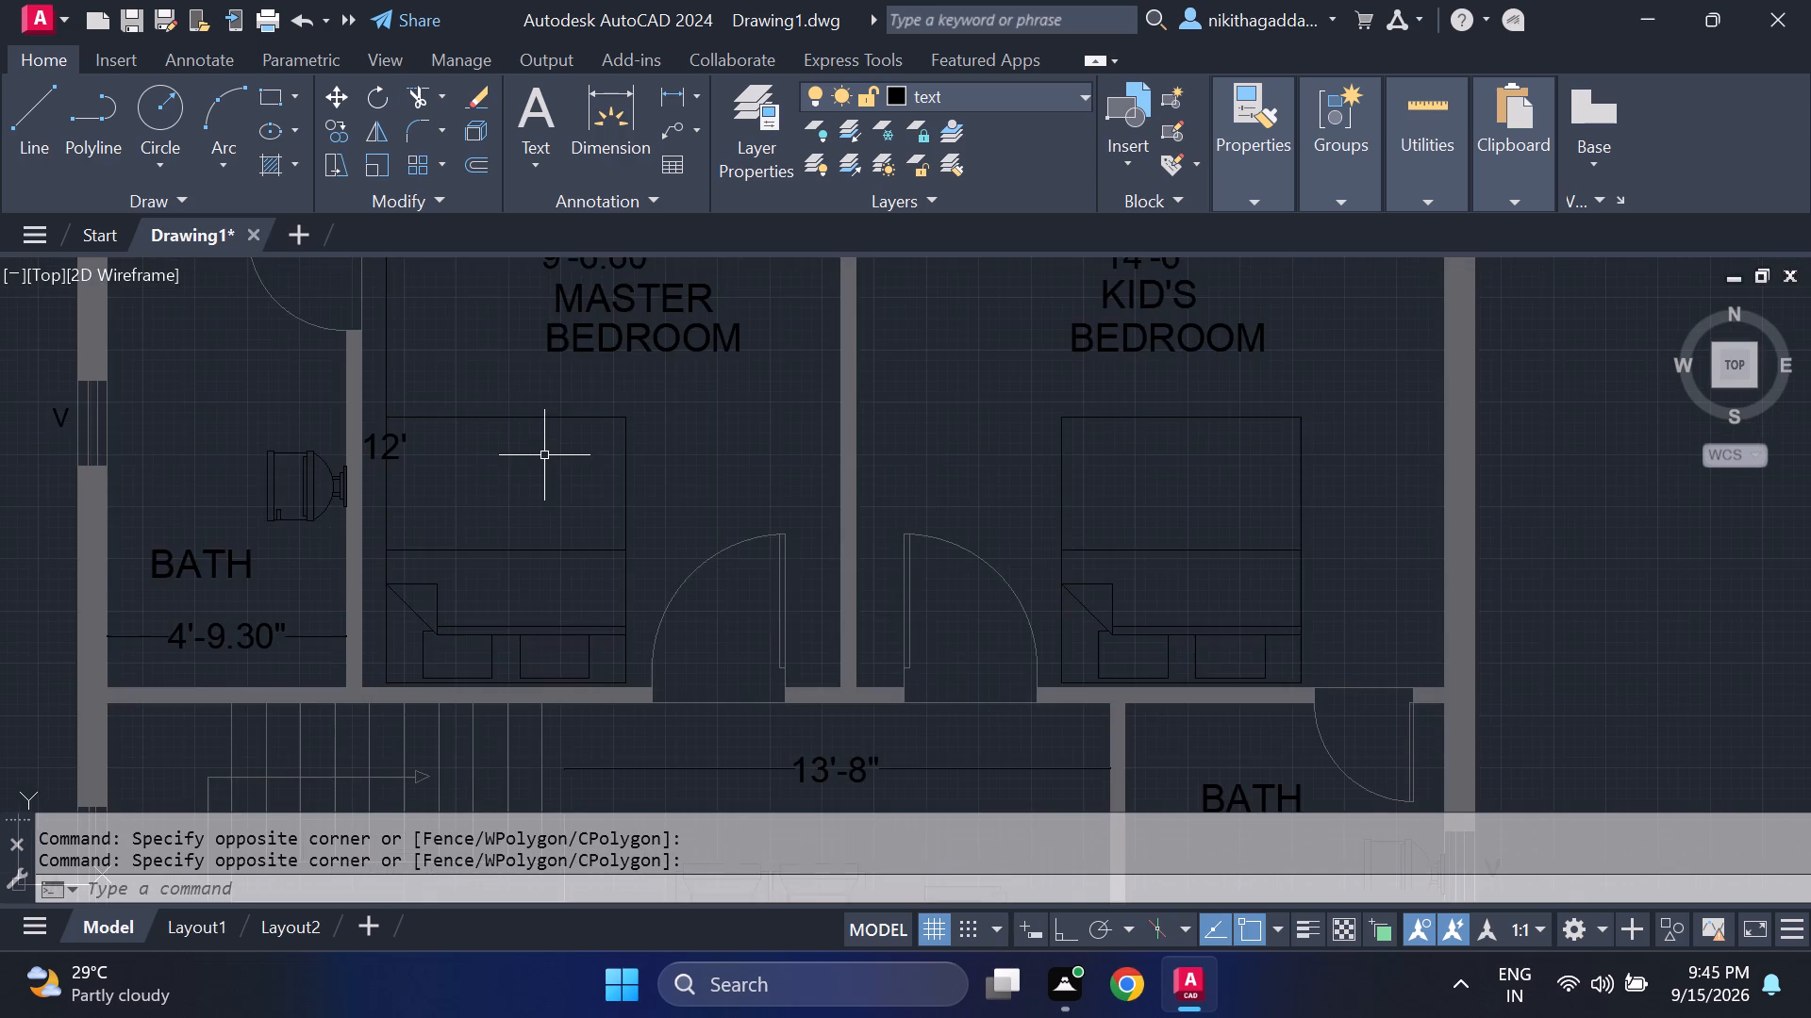
pyautogui.scroll(-2, 550, 450)
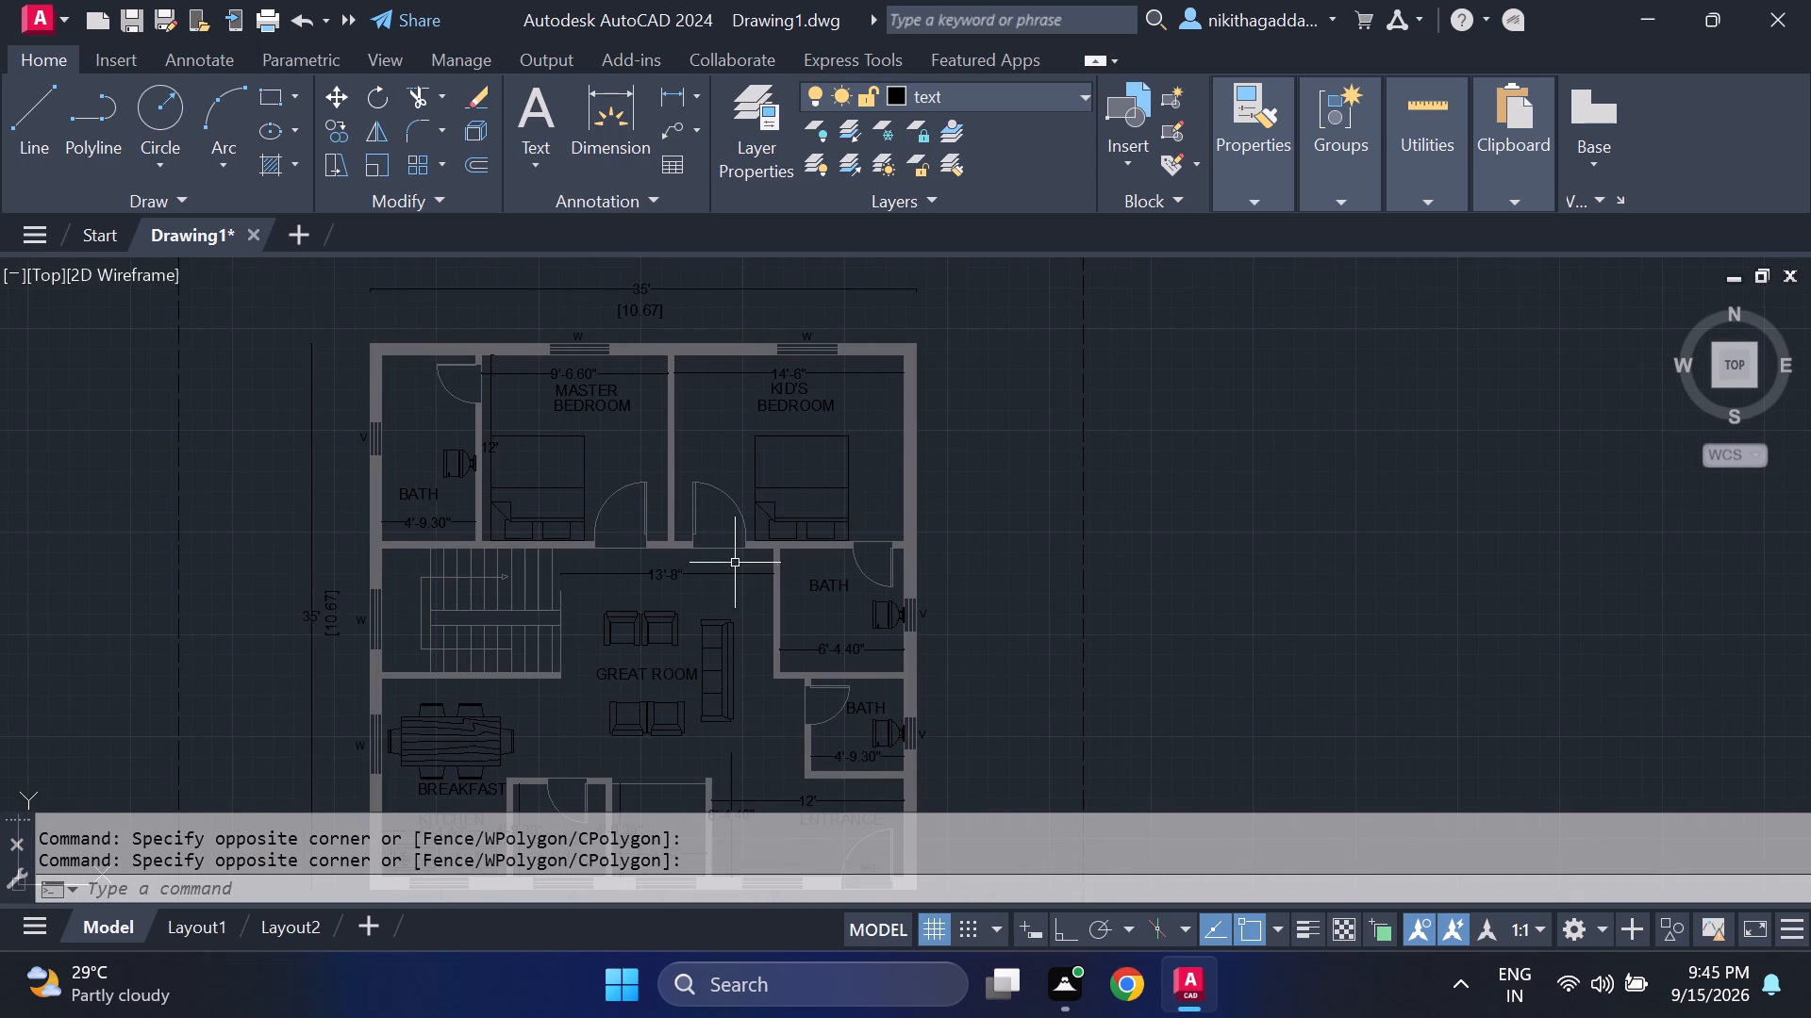
pyautogui.moveTo(758, 581); pyautogui.dragTo(752, 455, button='middle')
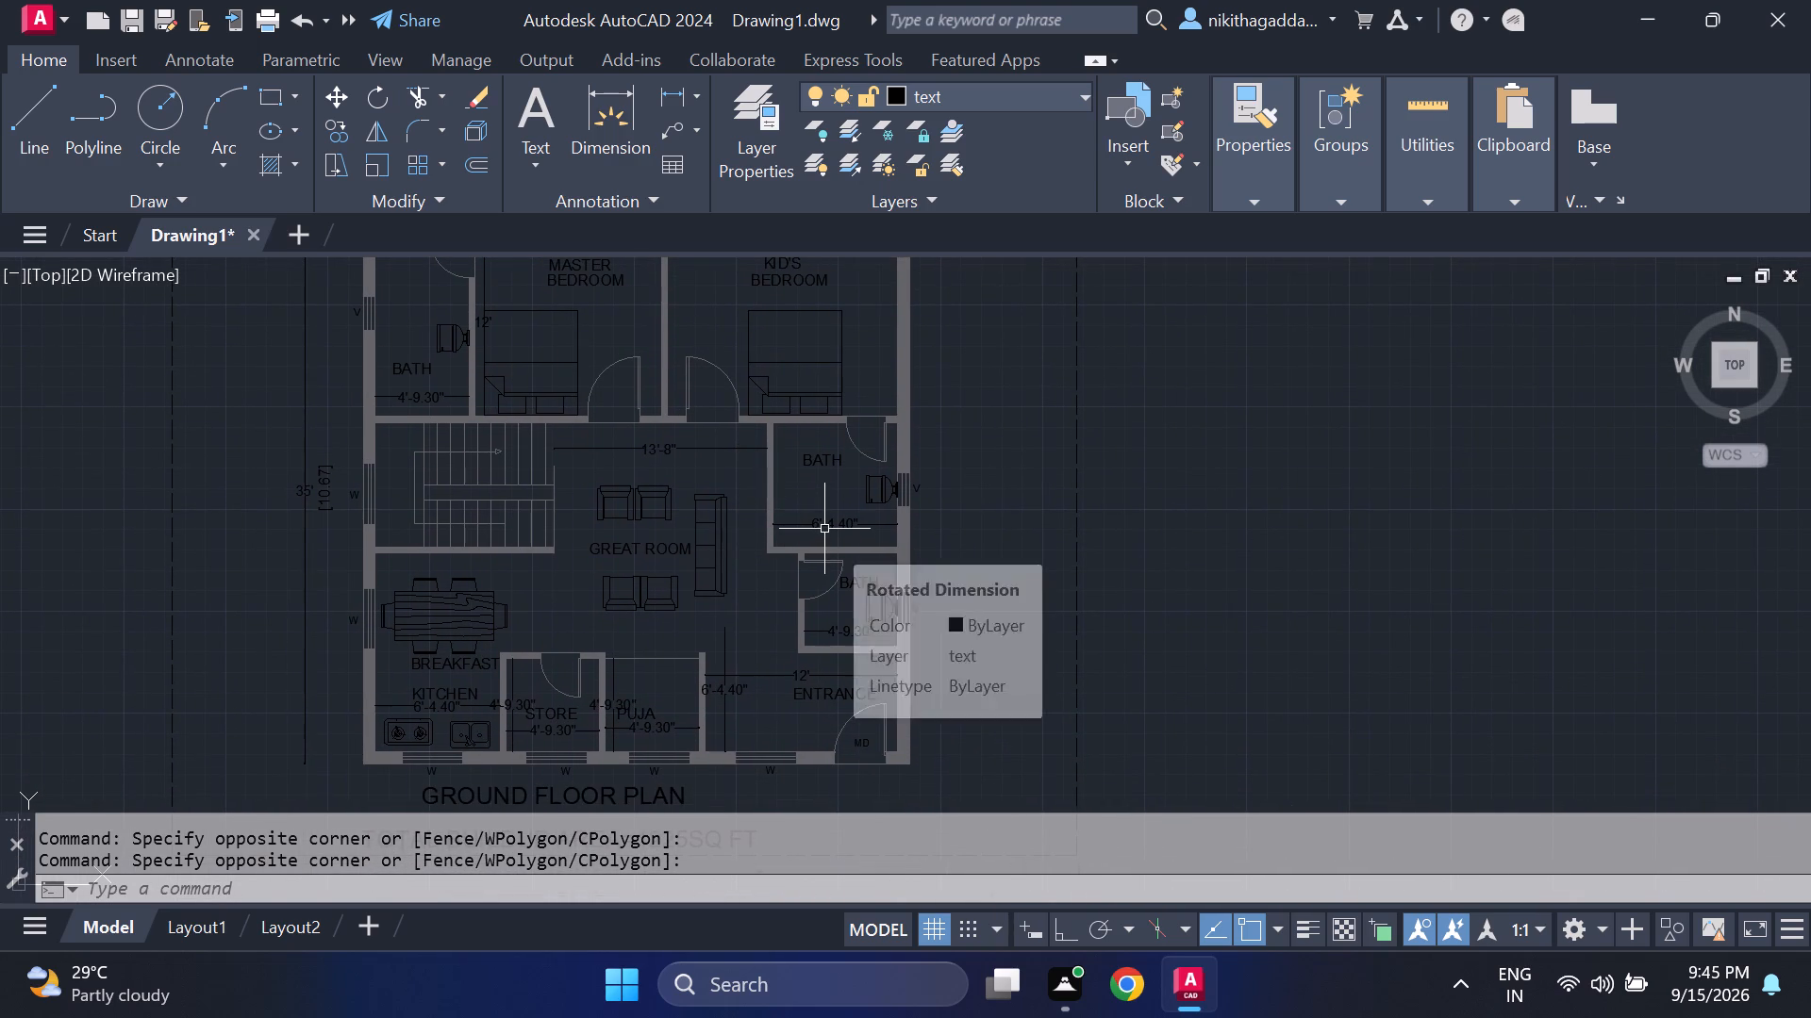
pyautogui.moveTo(831, 436); pyautogui.dragTo(830, 553, button='middle')
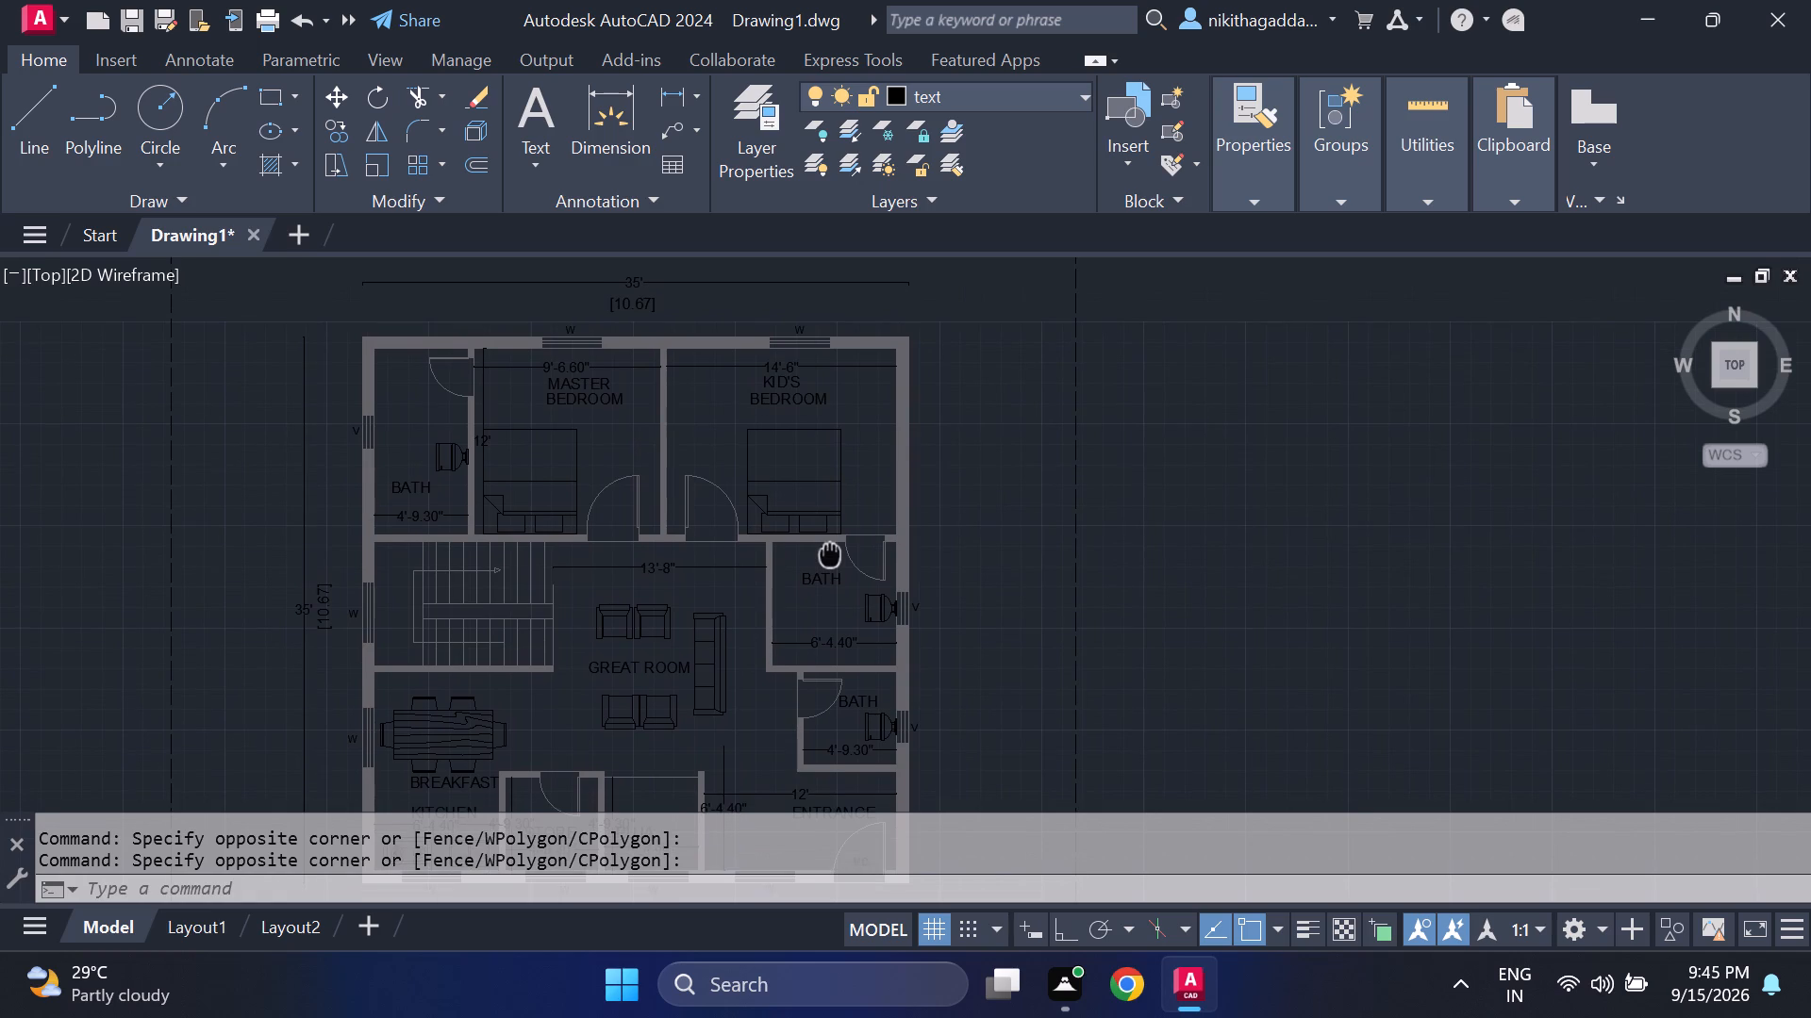
pyautogui.moveTo(830, 553); pyautogui.dragTo(830, 543, button='middle')
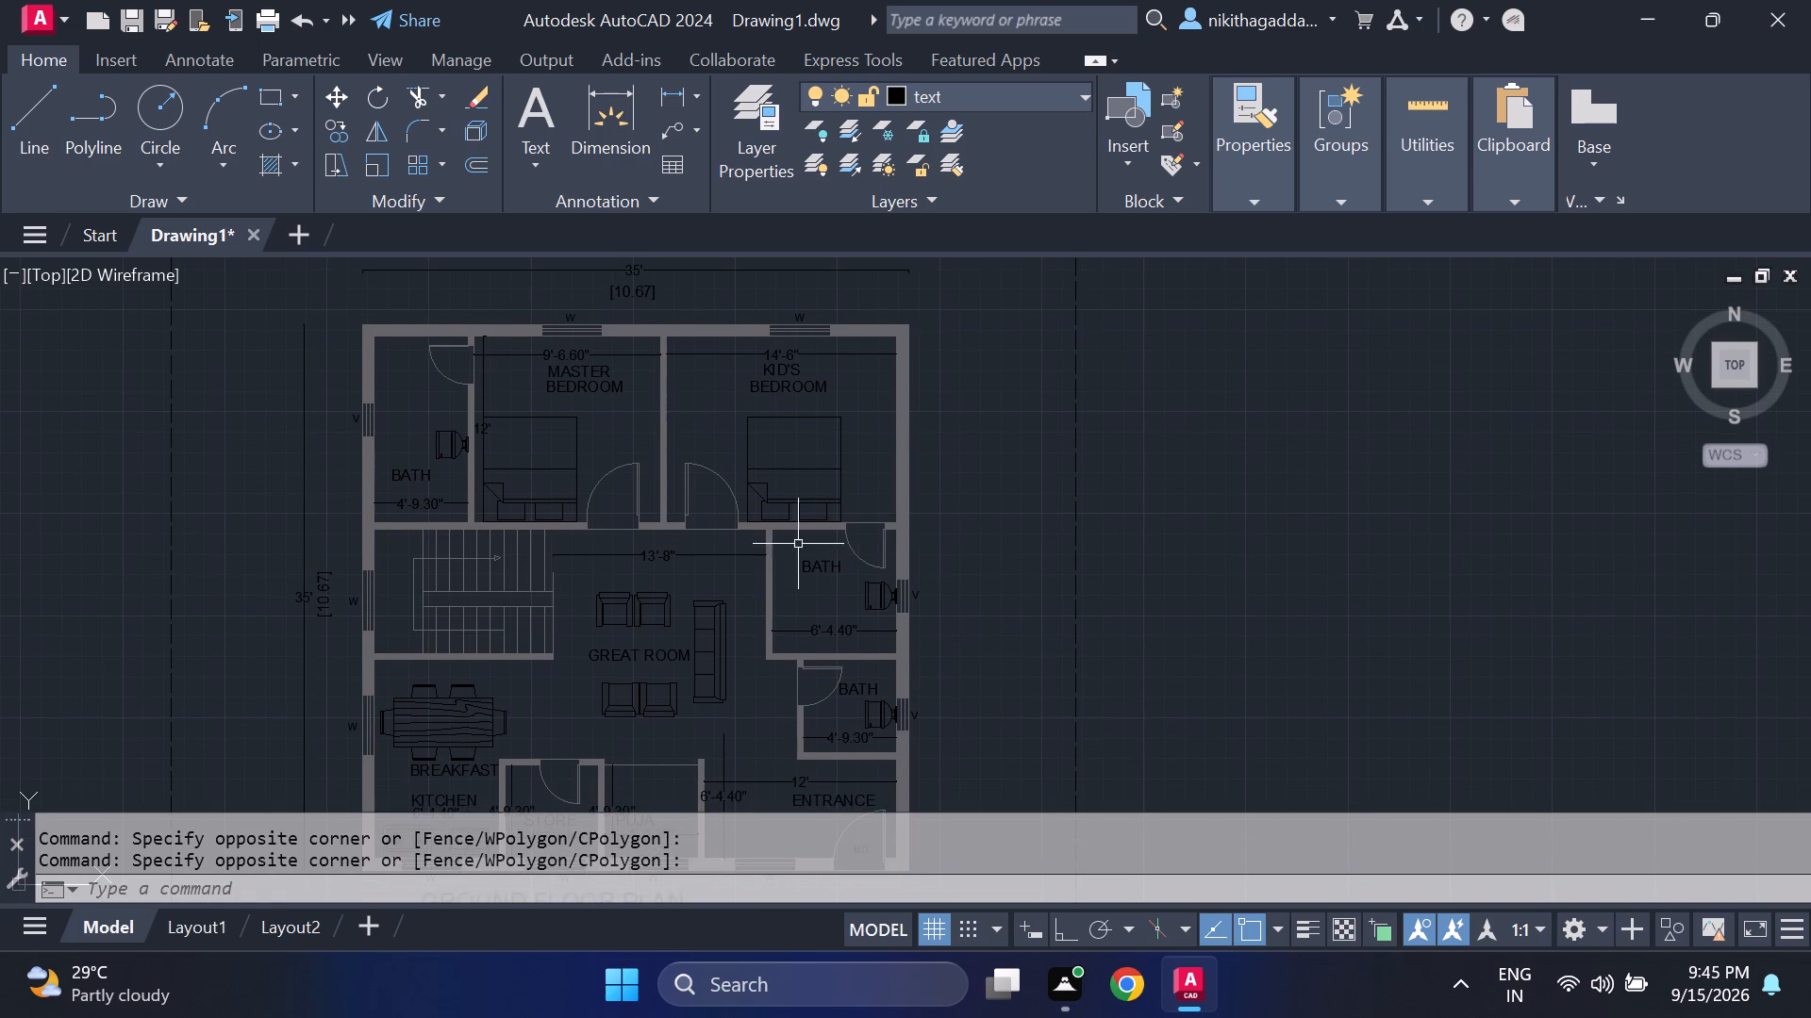
pyautogui.scroll(4, 387, 504)
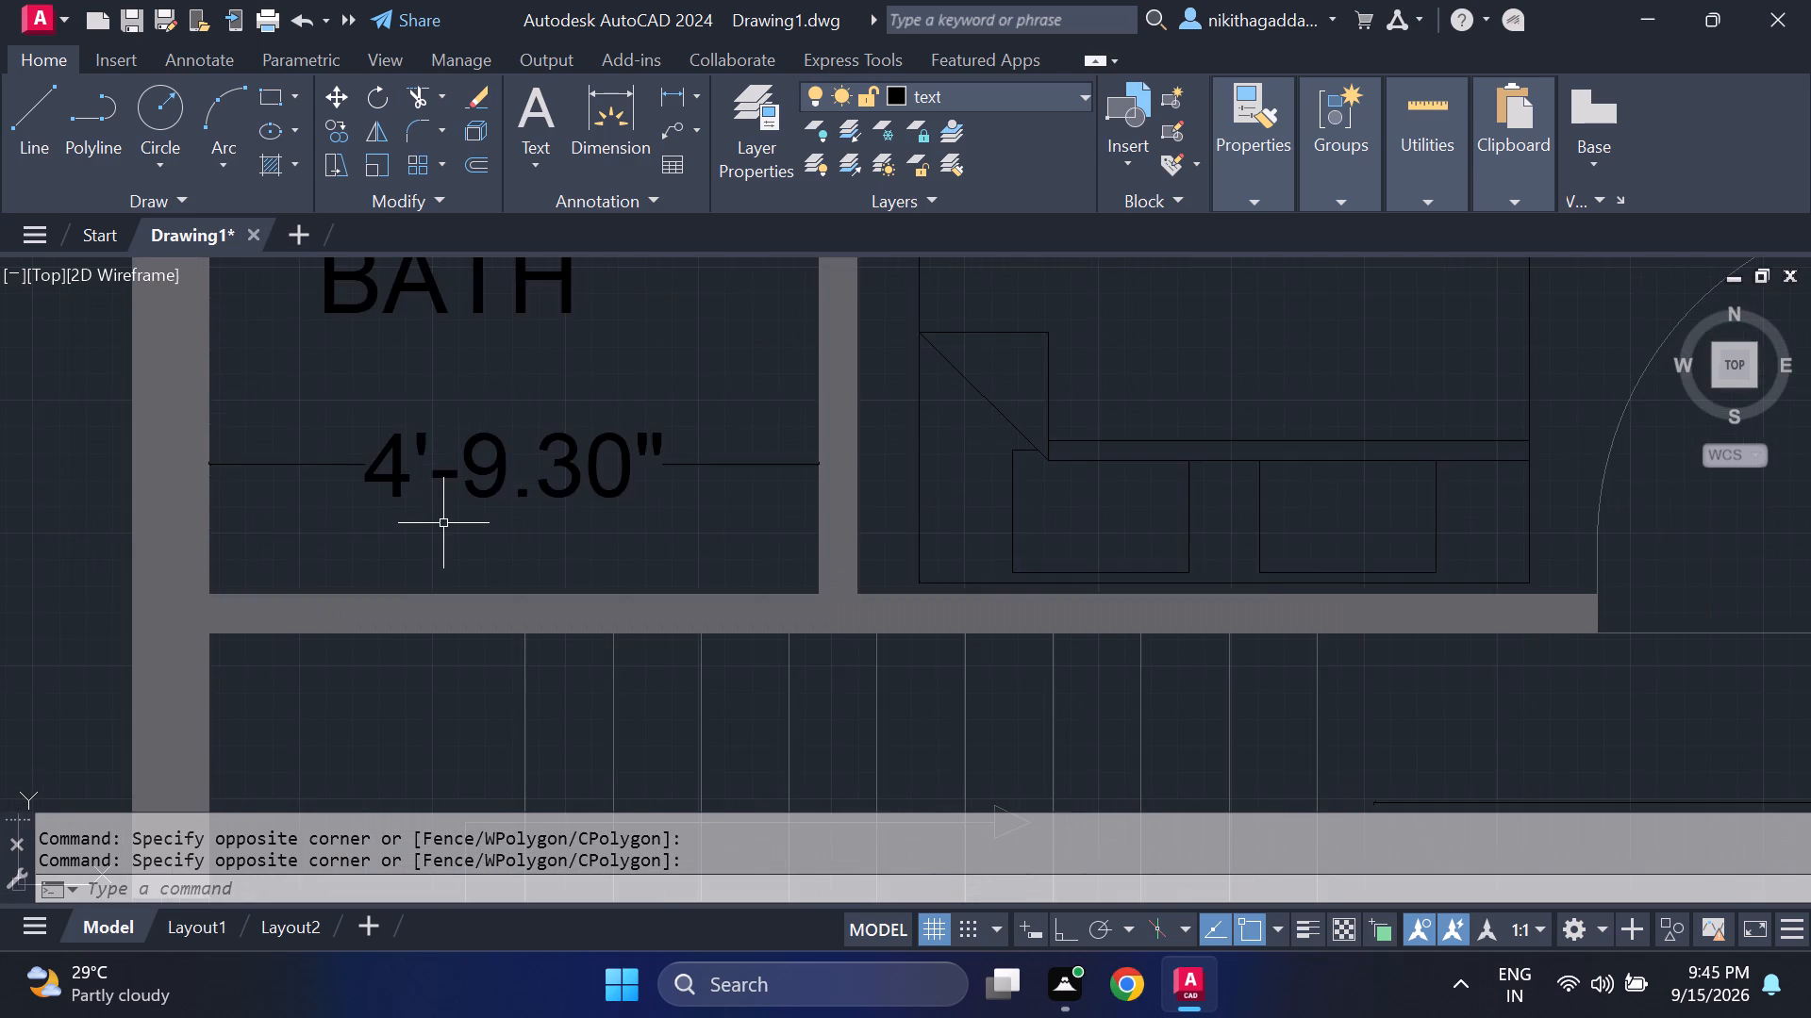
pyautogui.scroll(-3, 449, 521)
pyautogui.scroll(3, 458, 514)
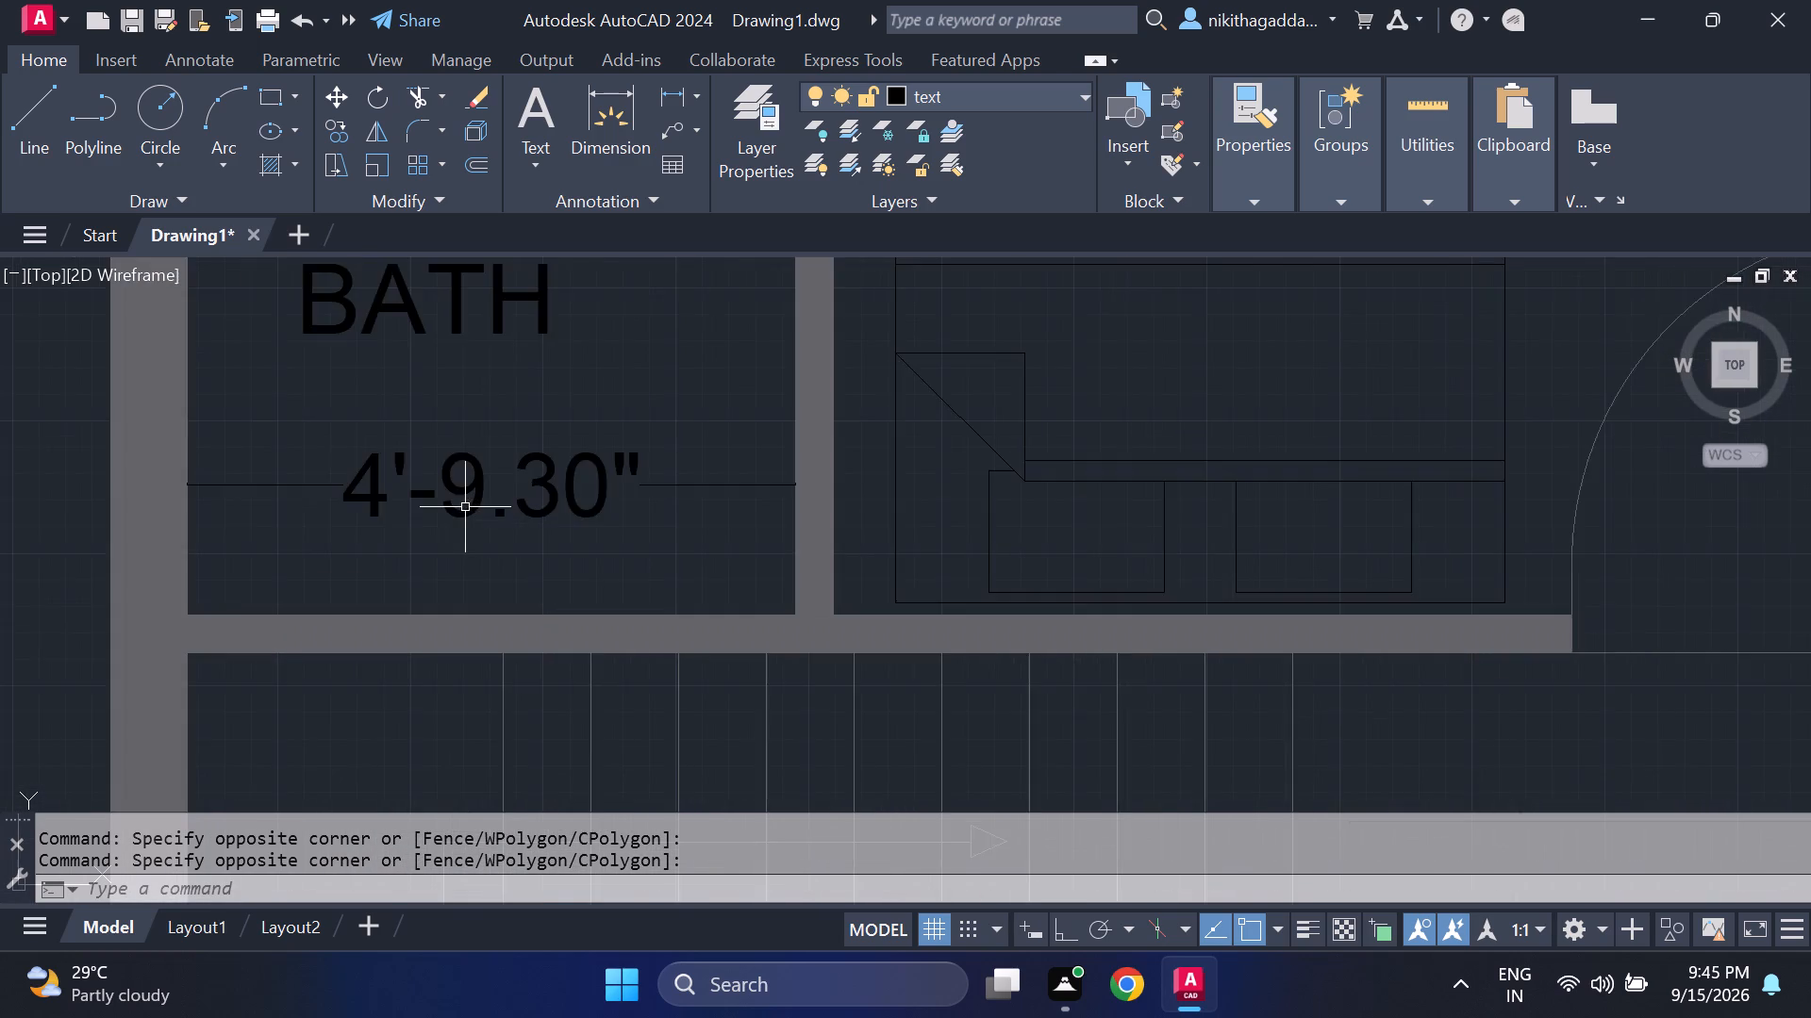
pyautogui.scroll(-3, 465, 507)
pyautogui.scroll(-1, 623, 518)
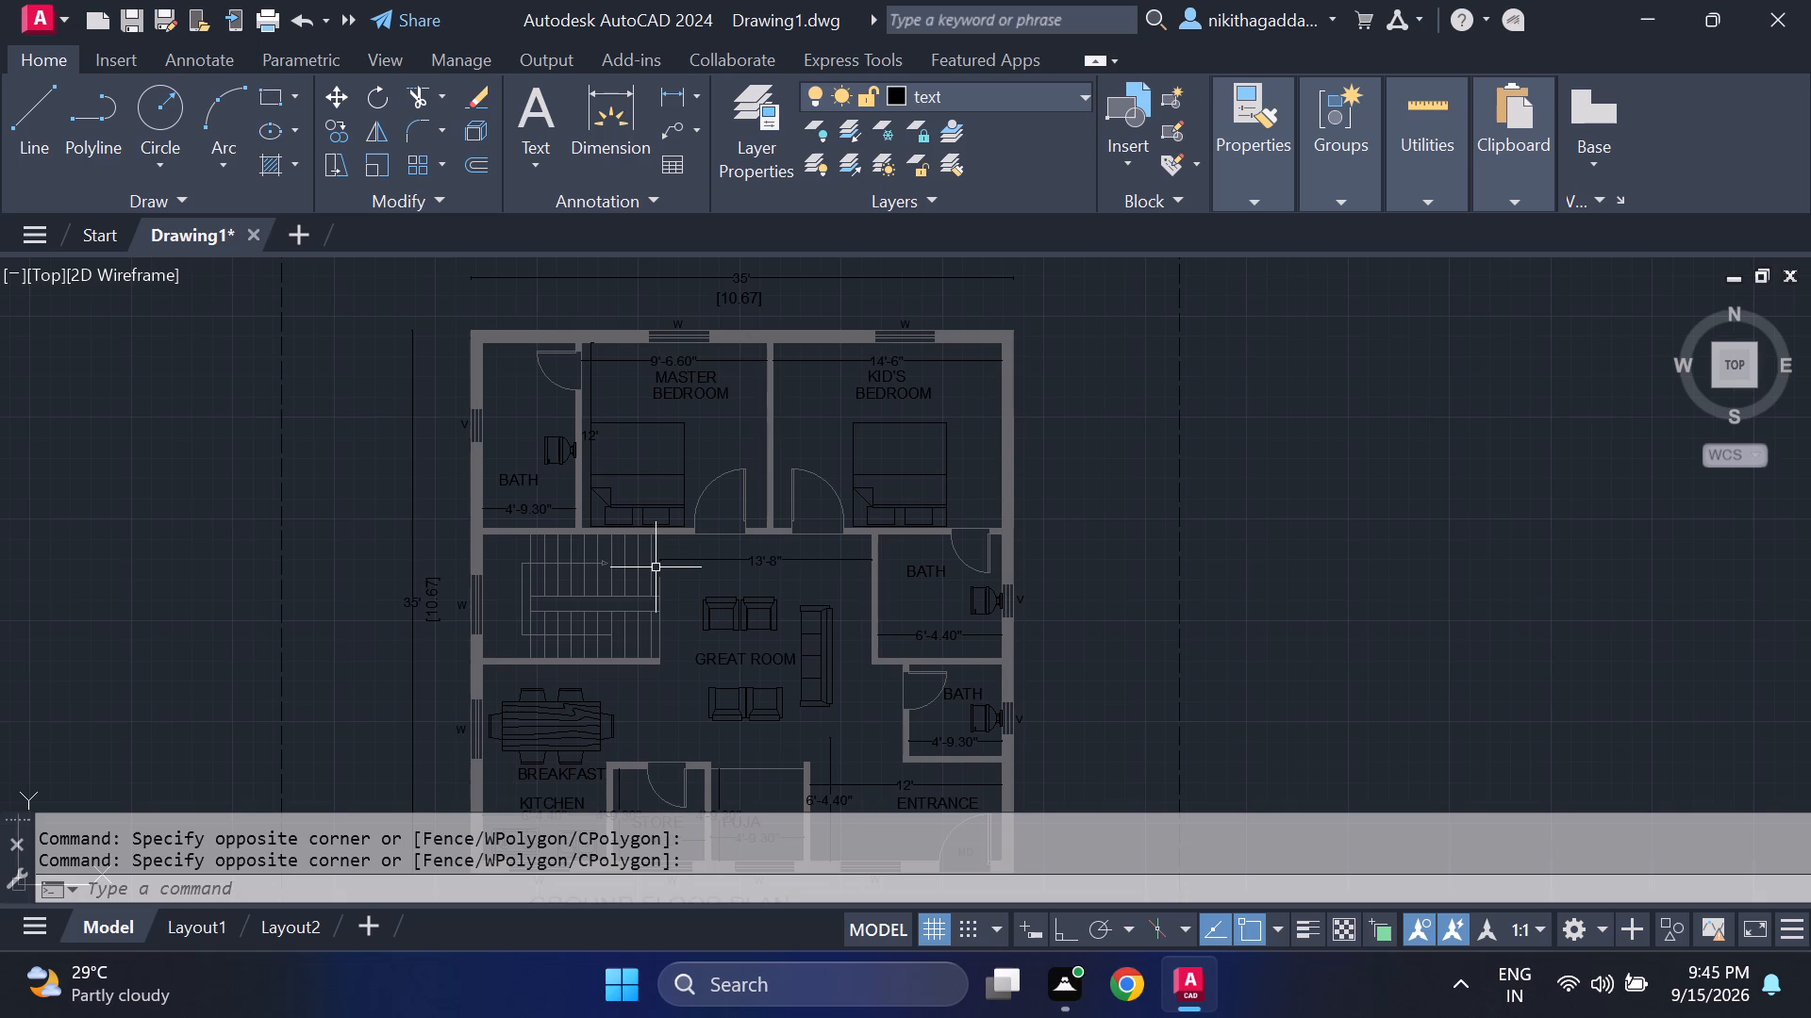
pyautogui.moveTo(656, 567); pyautogui.dragTo(863, 415, button='middle')
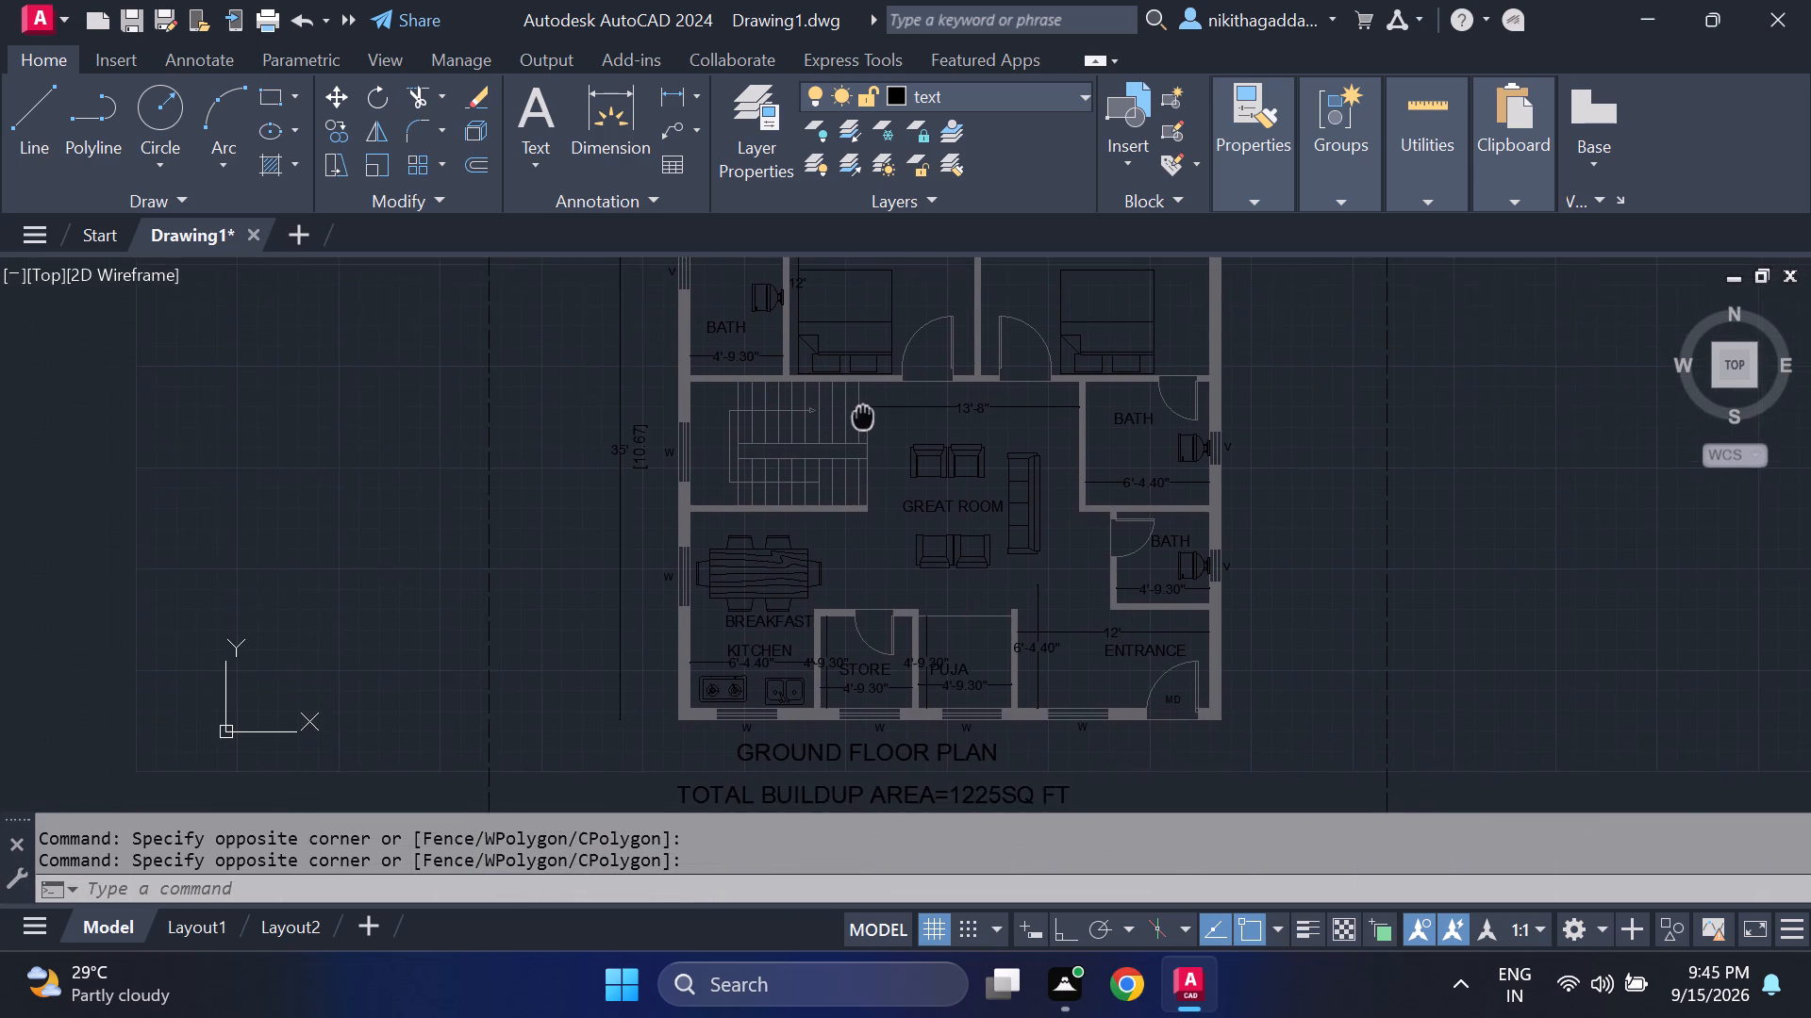
pyautogui.moveTo(863, 415); pyautogui.dragTo(829, 434, button='middle')
pyautogui.scroll(-2, 829, 435)
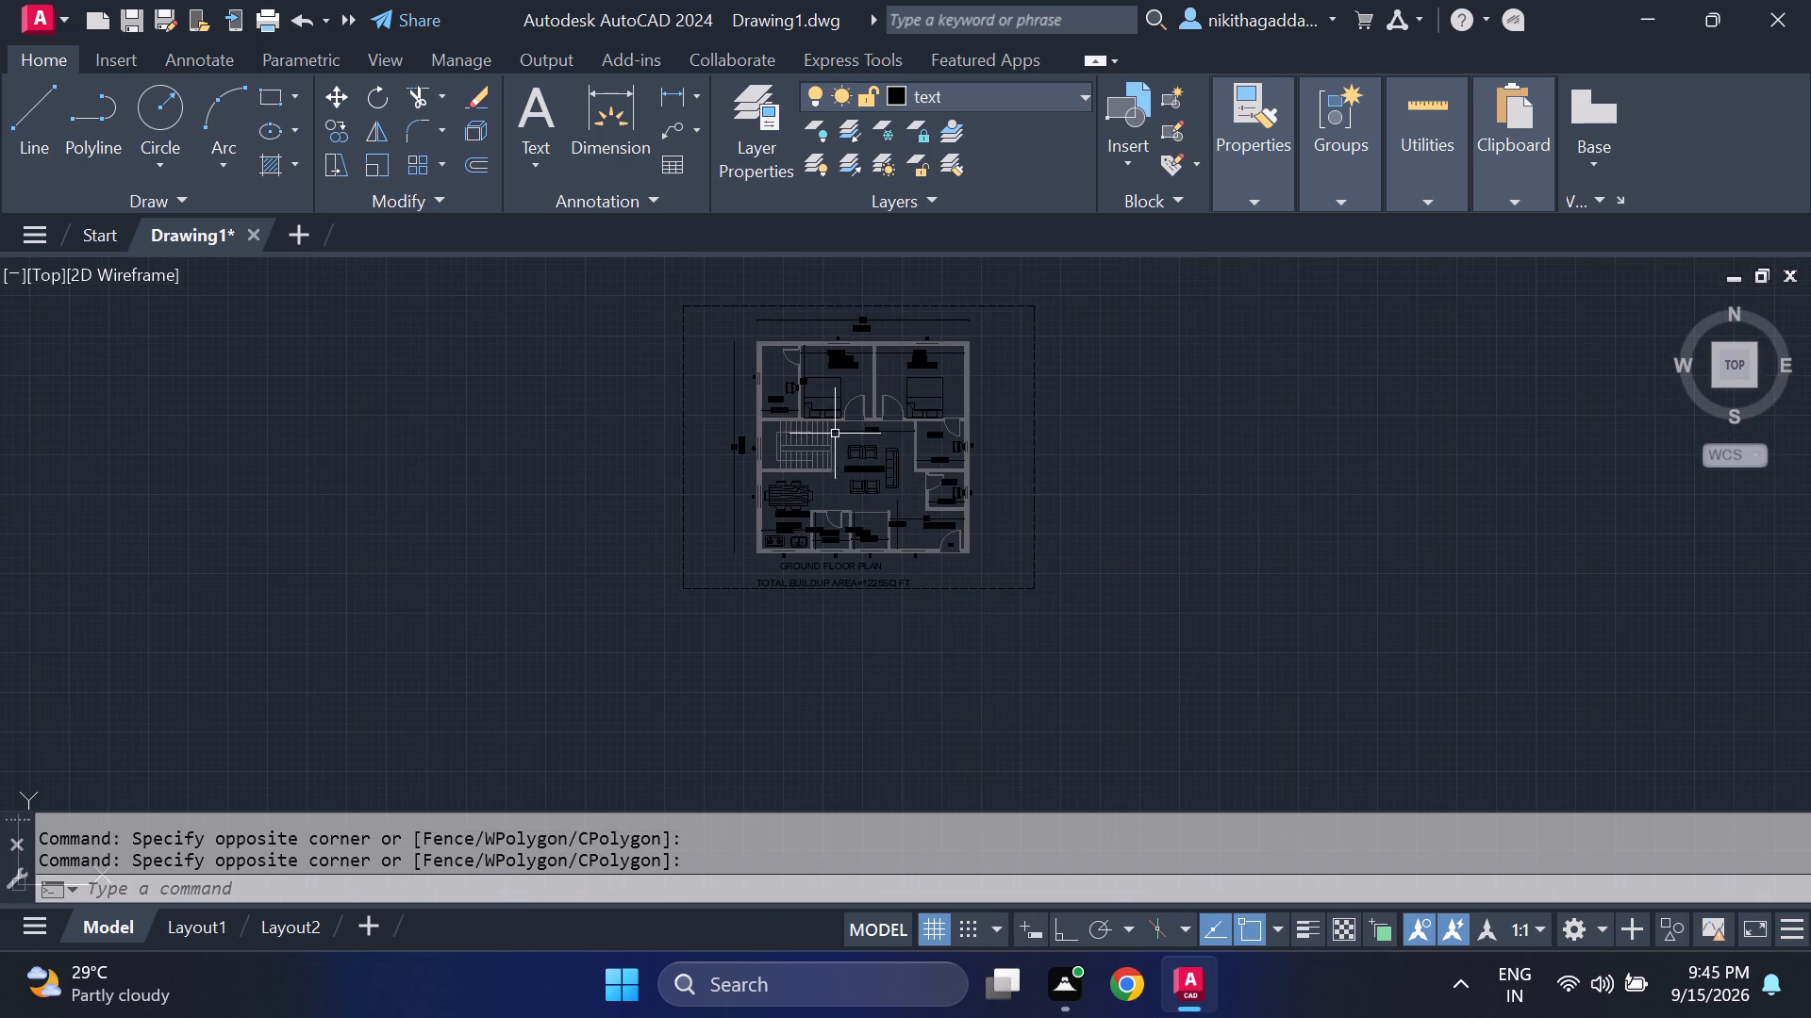
pyautogui.scroll(1, 835, 434)
pyautogui.moveTo(848, 431); pyautogui.dragTo(790, 498, button='middle')
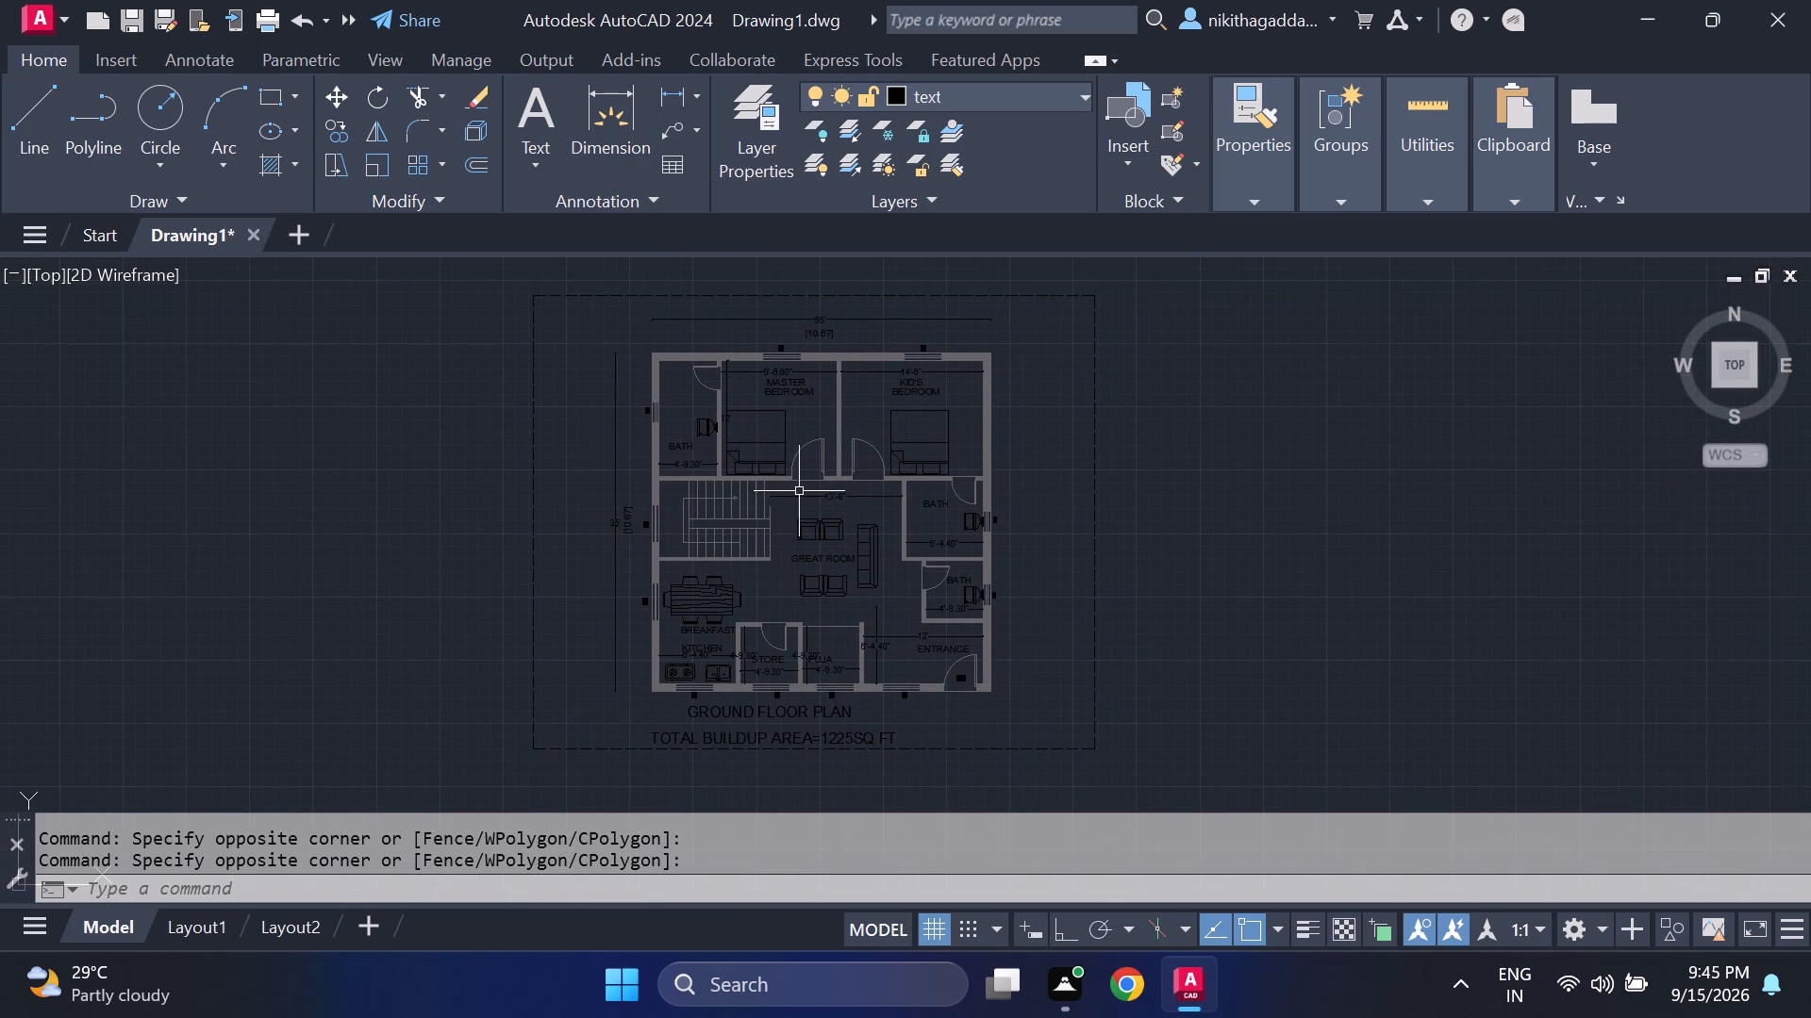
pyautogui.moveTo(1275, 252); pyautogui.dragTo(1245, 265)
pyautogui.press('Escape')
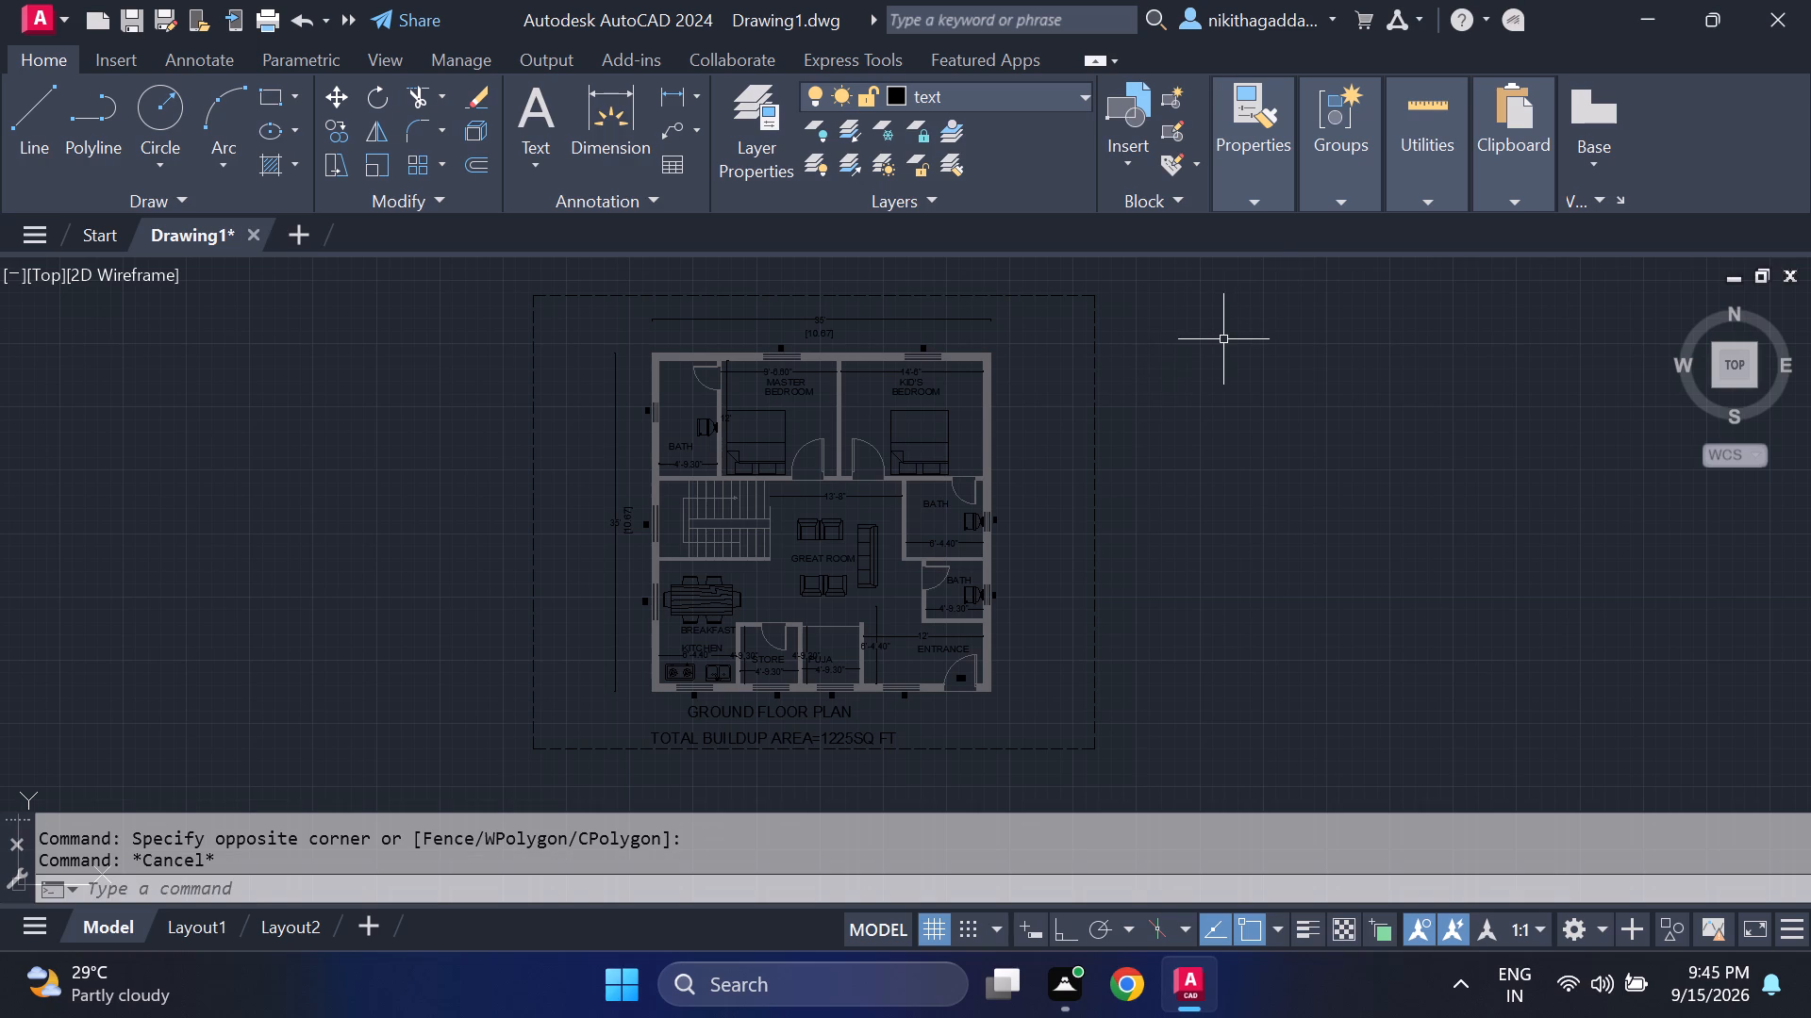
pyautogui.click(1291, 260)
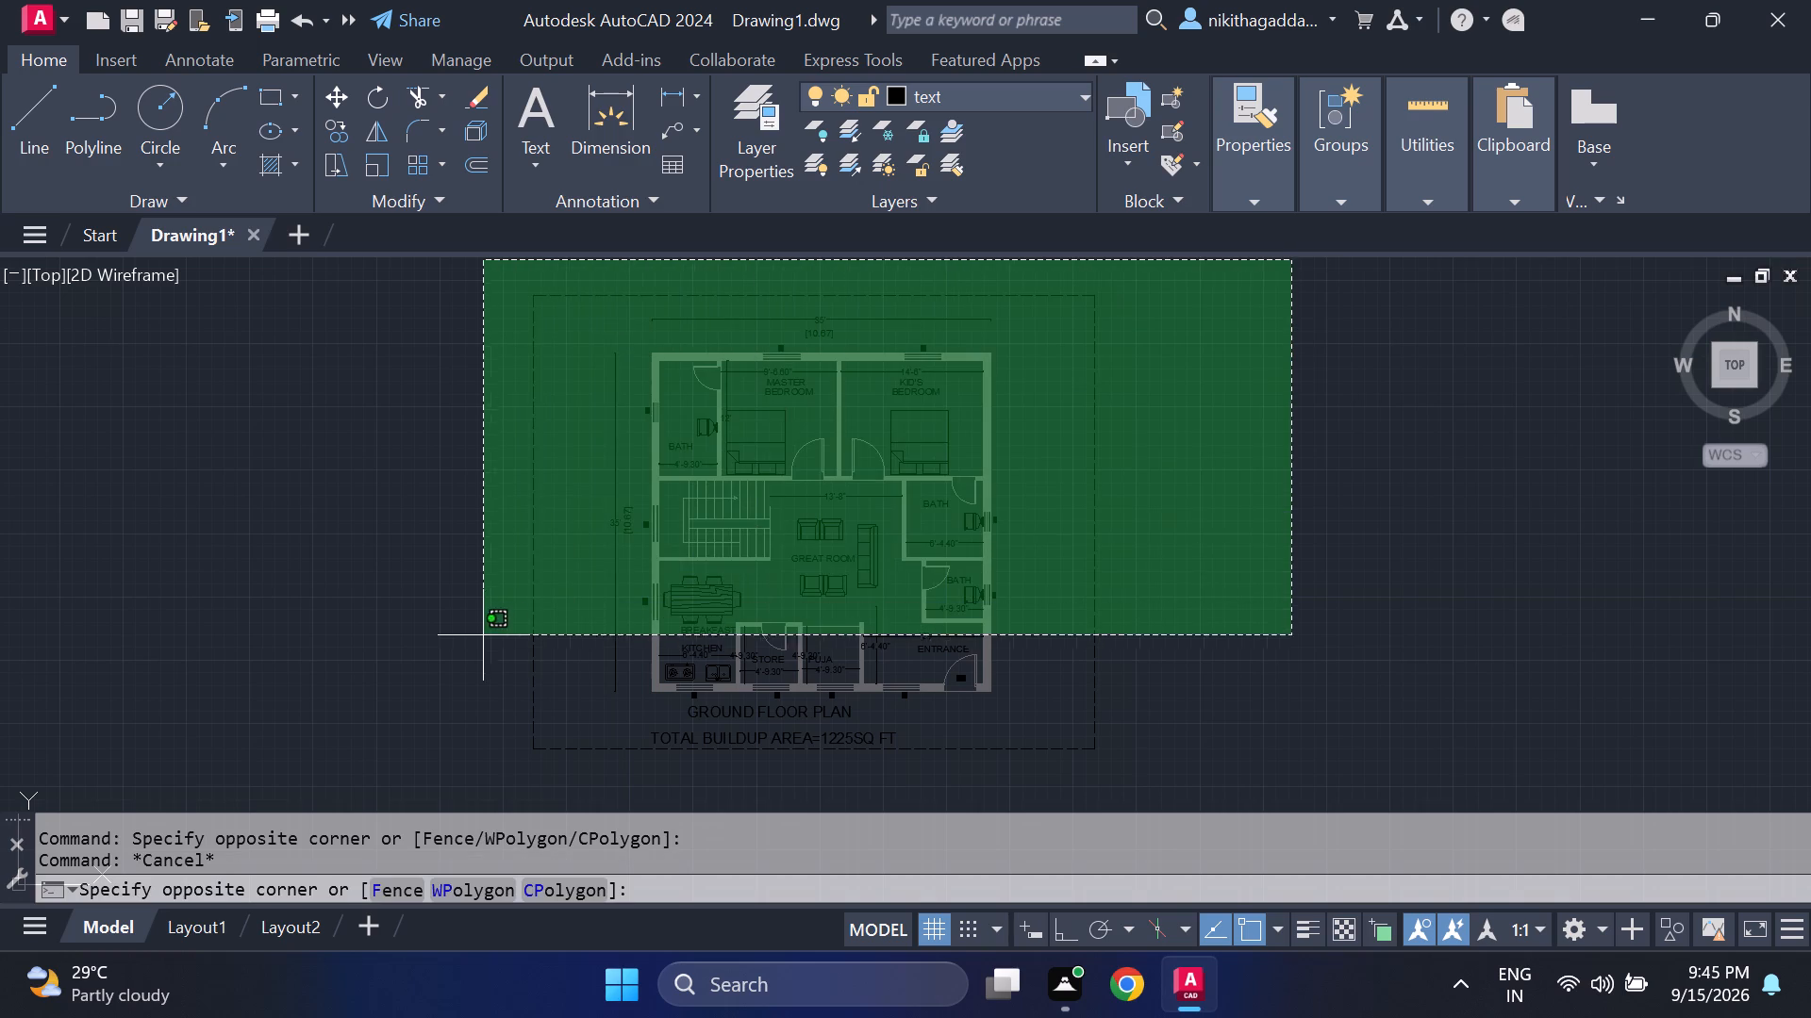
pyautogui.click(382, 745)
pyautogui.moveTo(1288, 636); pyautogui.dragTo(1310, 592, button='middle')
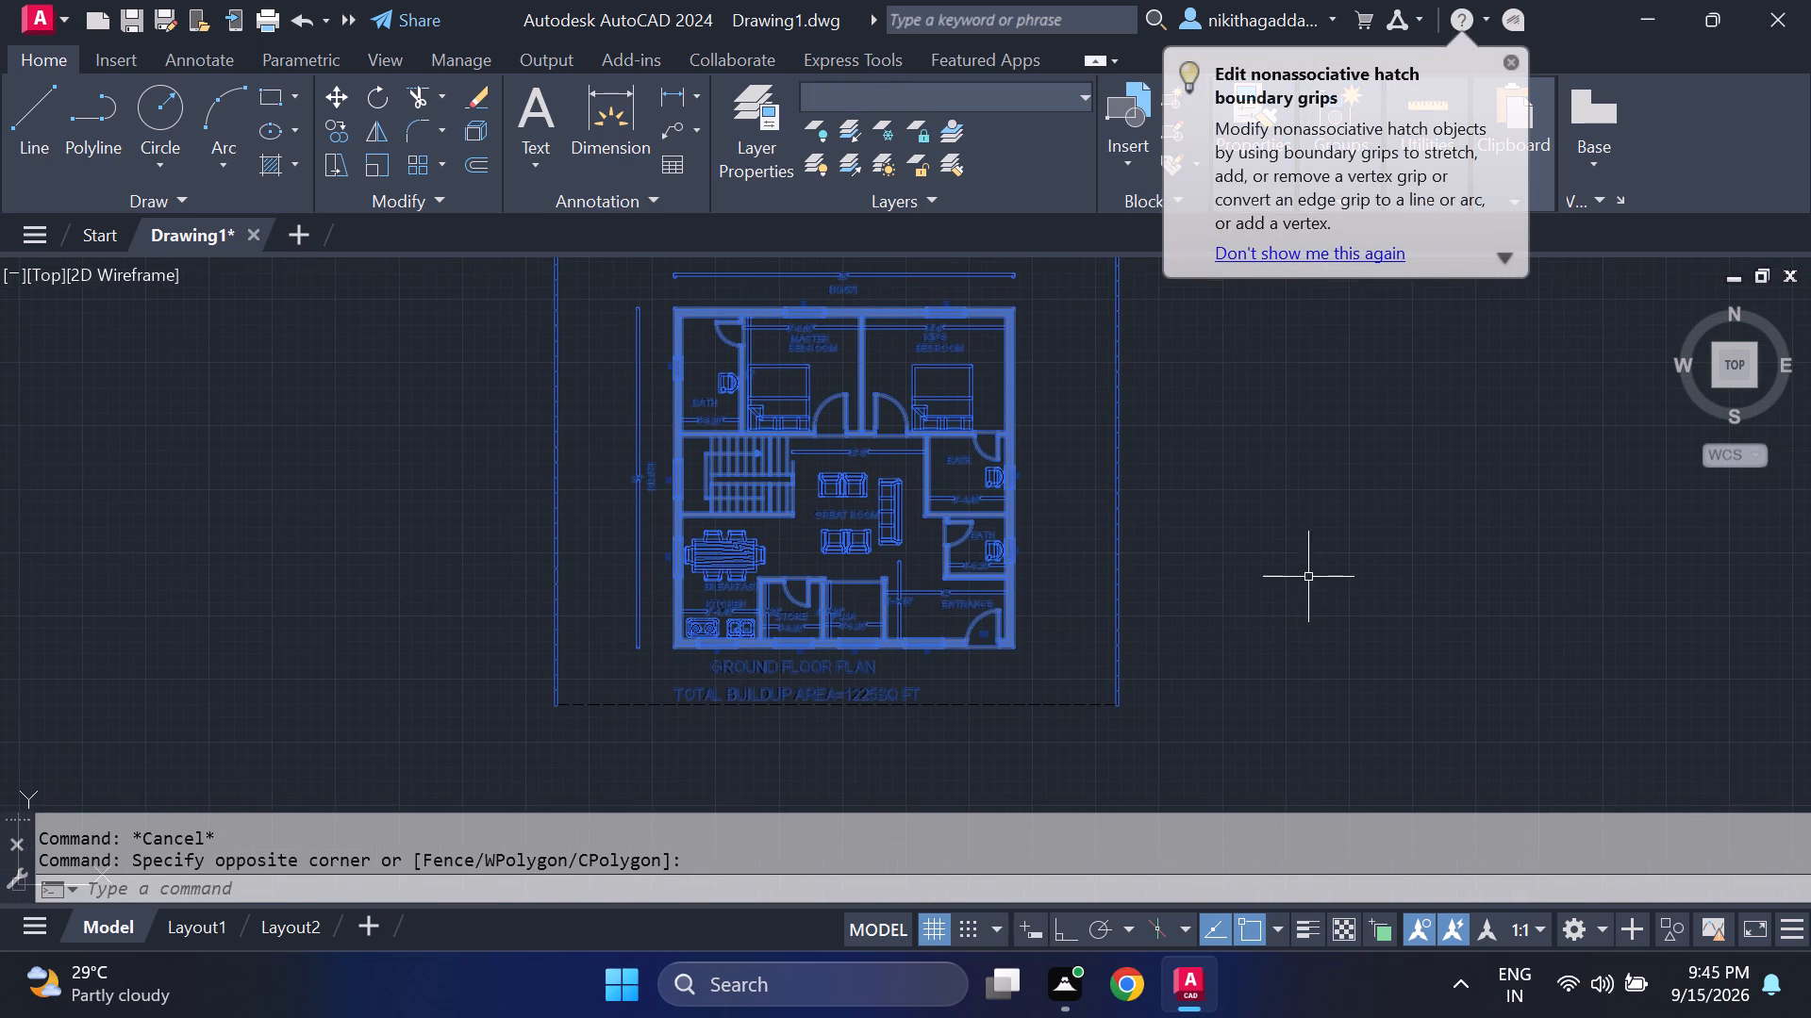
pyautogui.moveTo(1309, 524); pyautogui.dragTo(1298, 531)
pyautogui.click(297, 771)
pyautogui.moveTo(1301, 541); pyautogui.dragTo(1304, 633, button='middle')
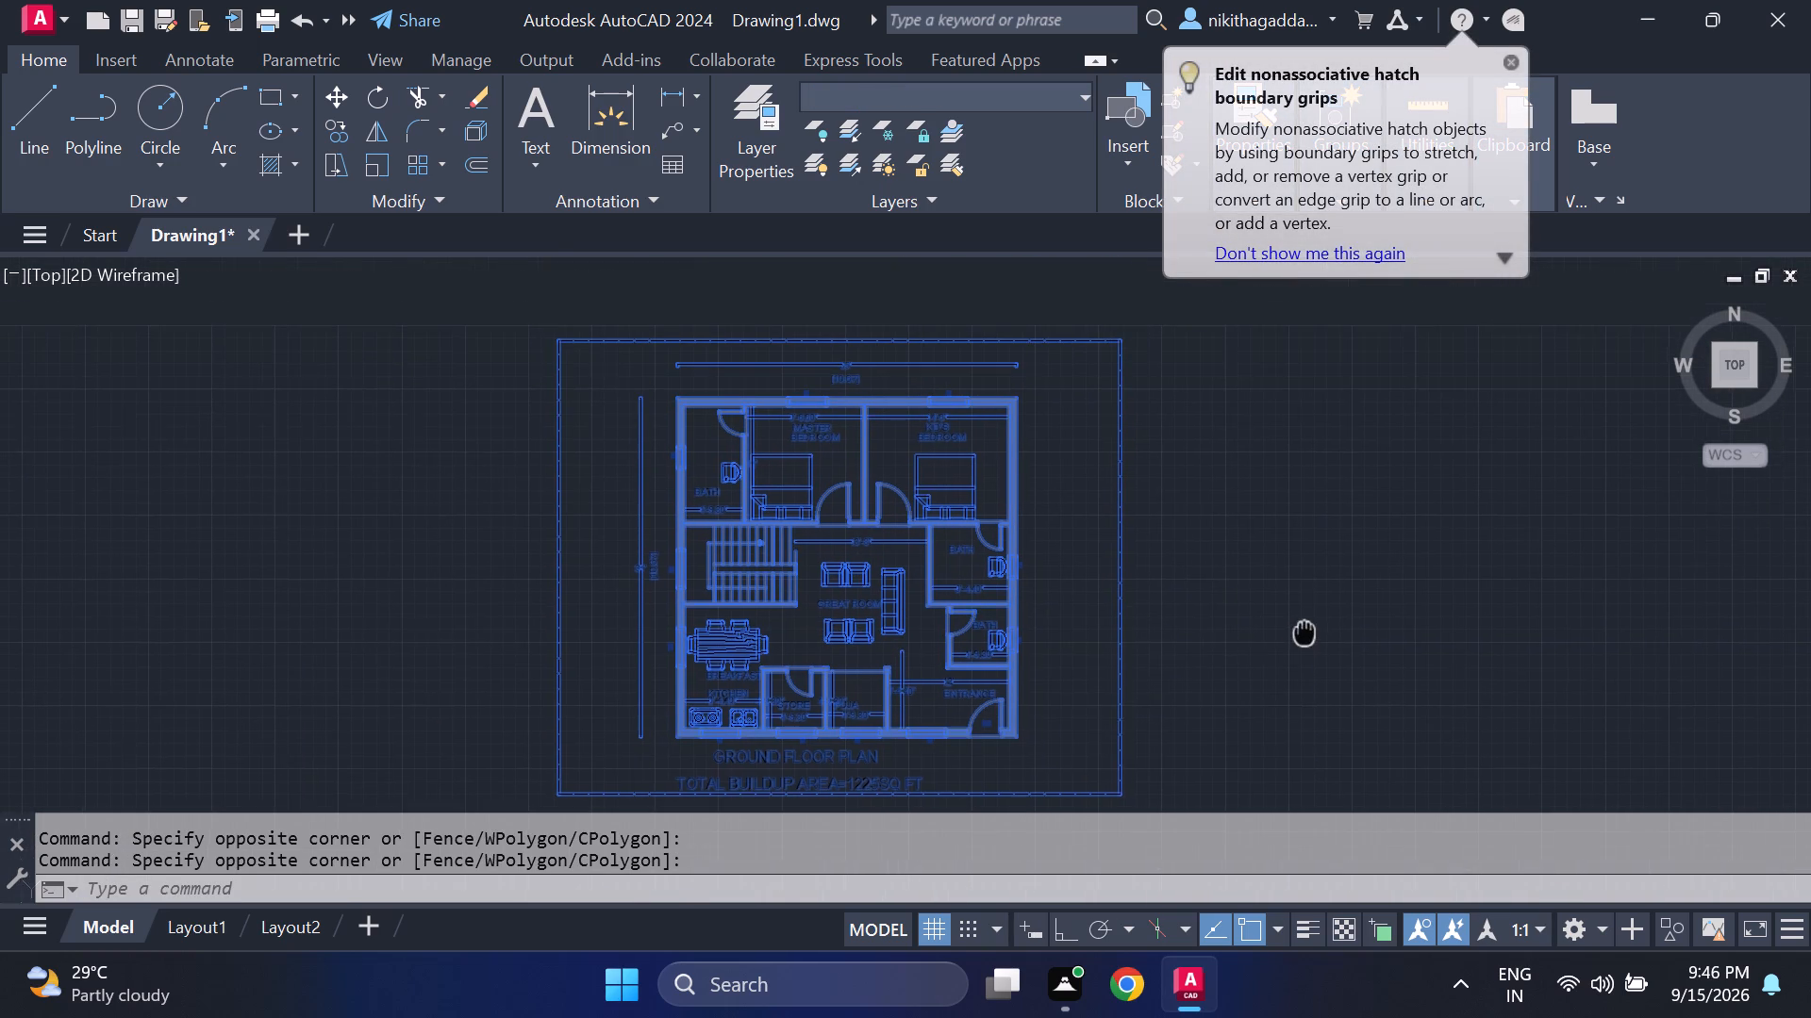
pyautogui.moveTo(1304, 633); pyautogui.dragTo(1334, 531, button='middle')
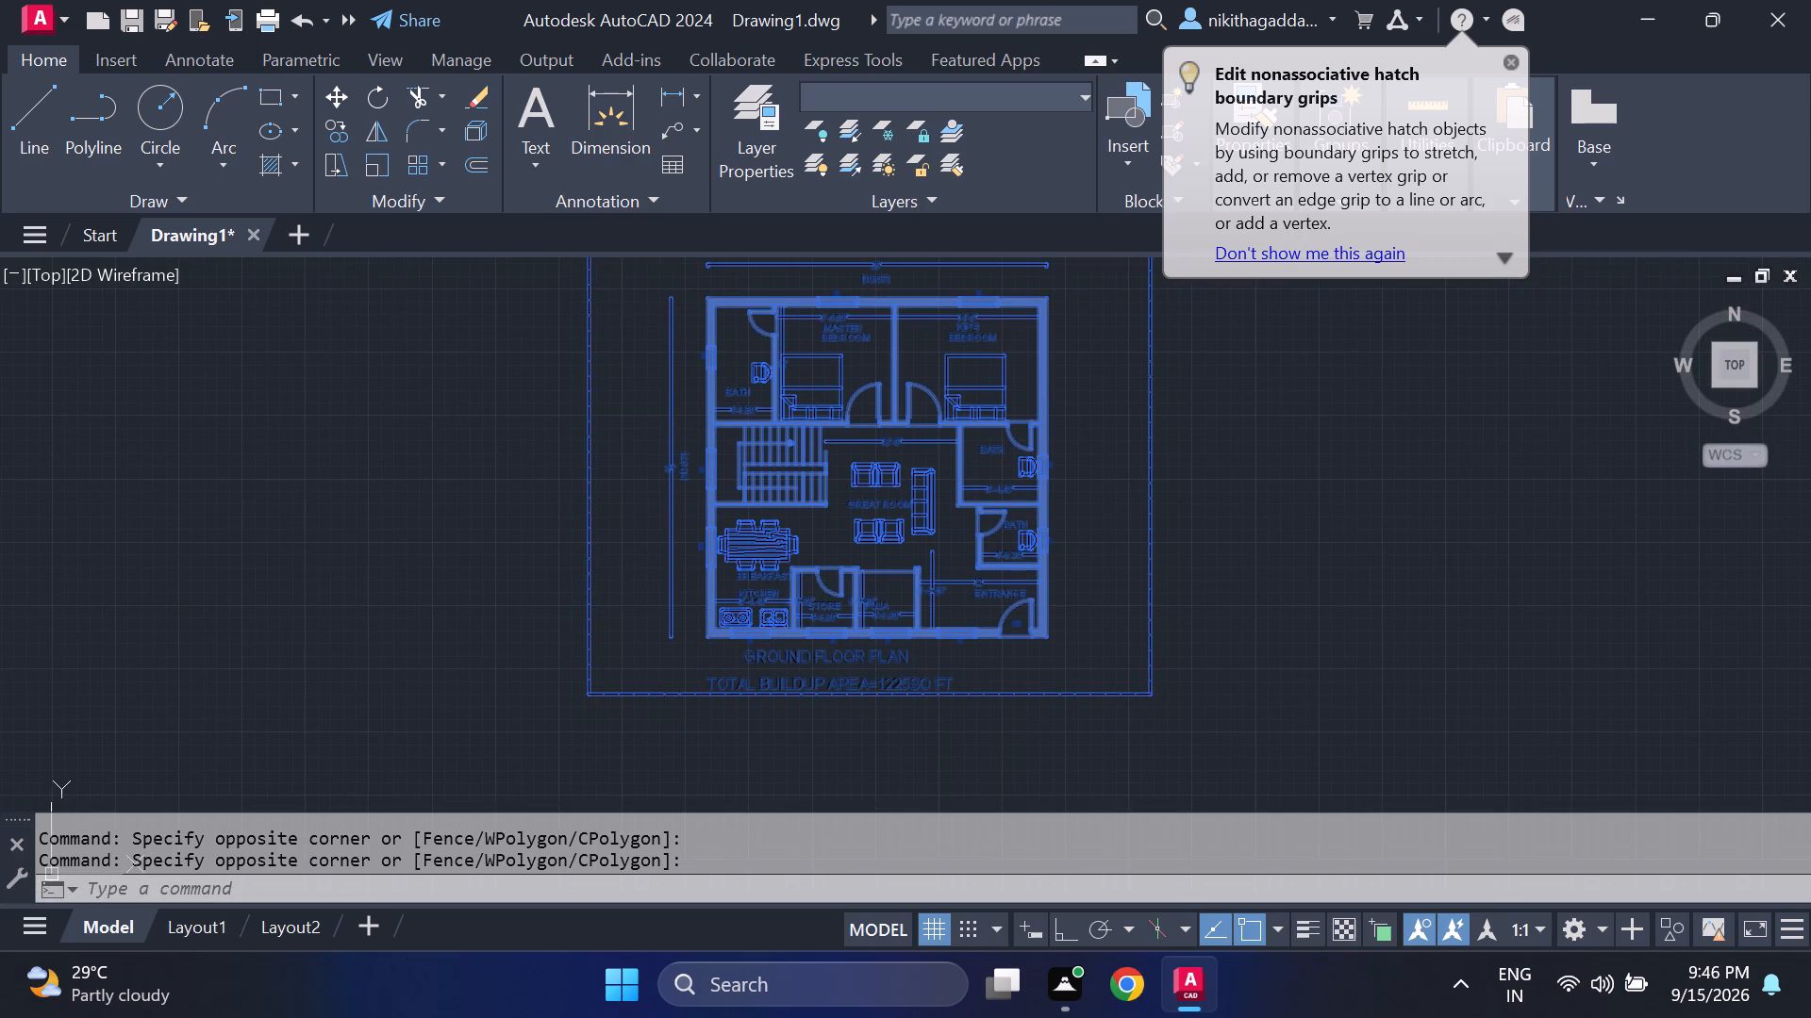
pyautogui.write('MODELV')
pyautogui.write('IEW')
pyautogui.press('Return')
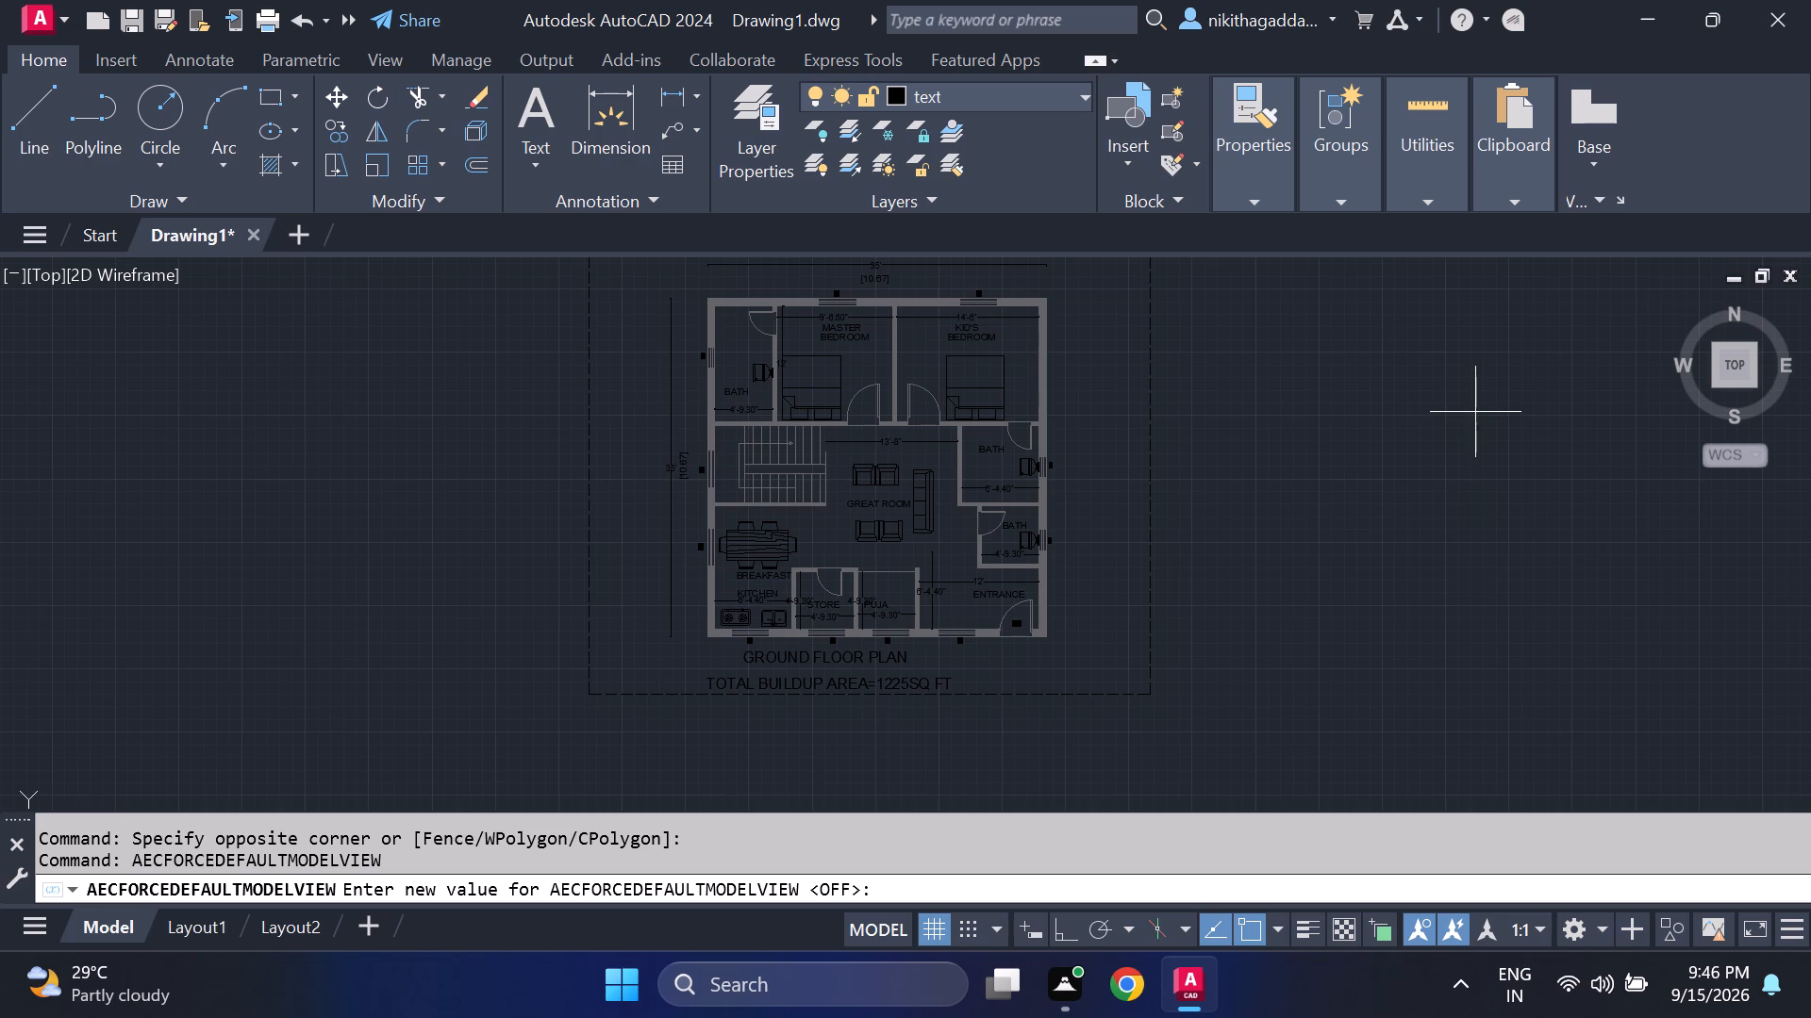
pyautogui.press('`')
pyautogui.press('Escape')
# Apply the Single standard viewport configuration to model space.
pyautogui.scroll(-1, 1416, 376)
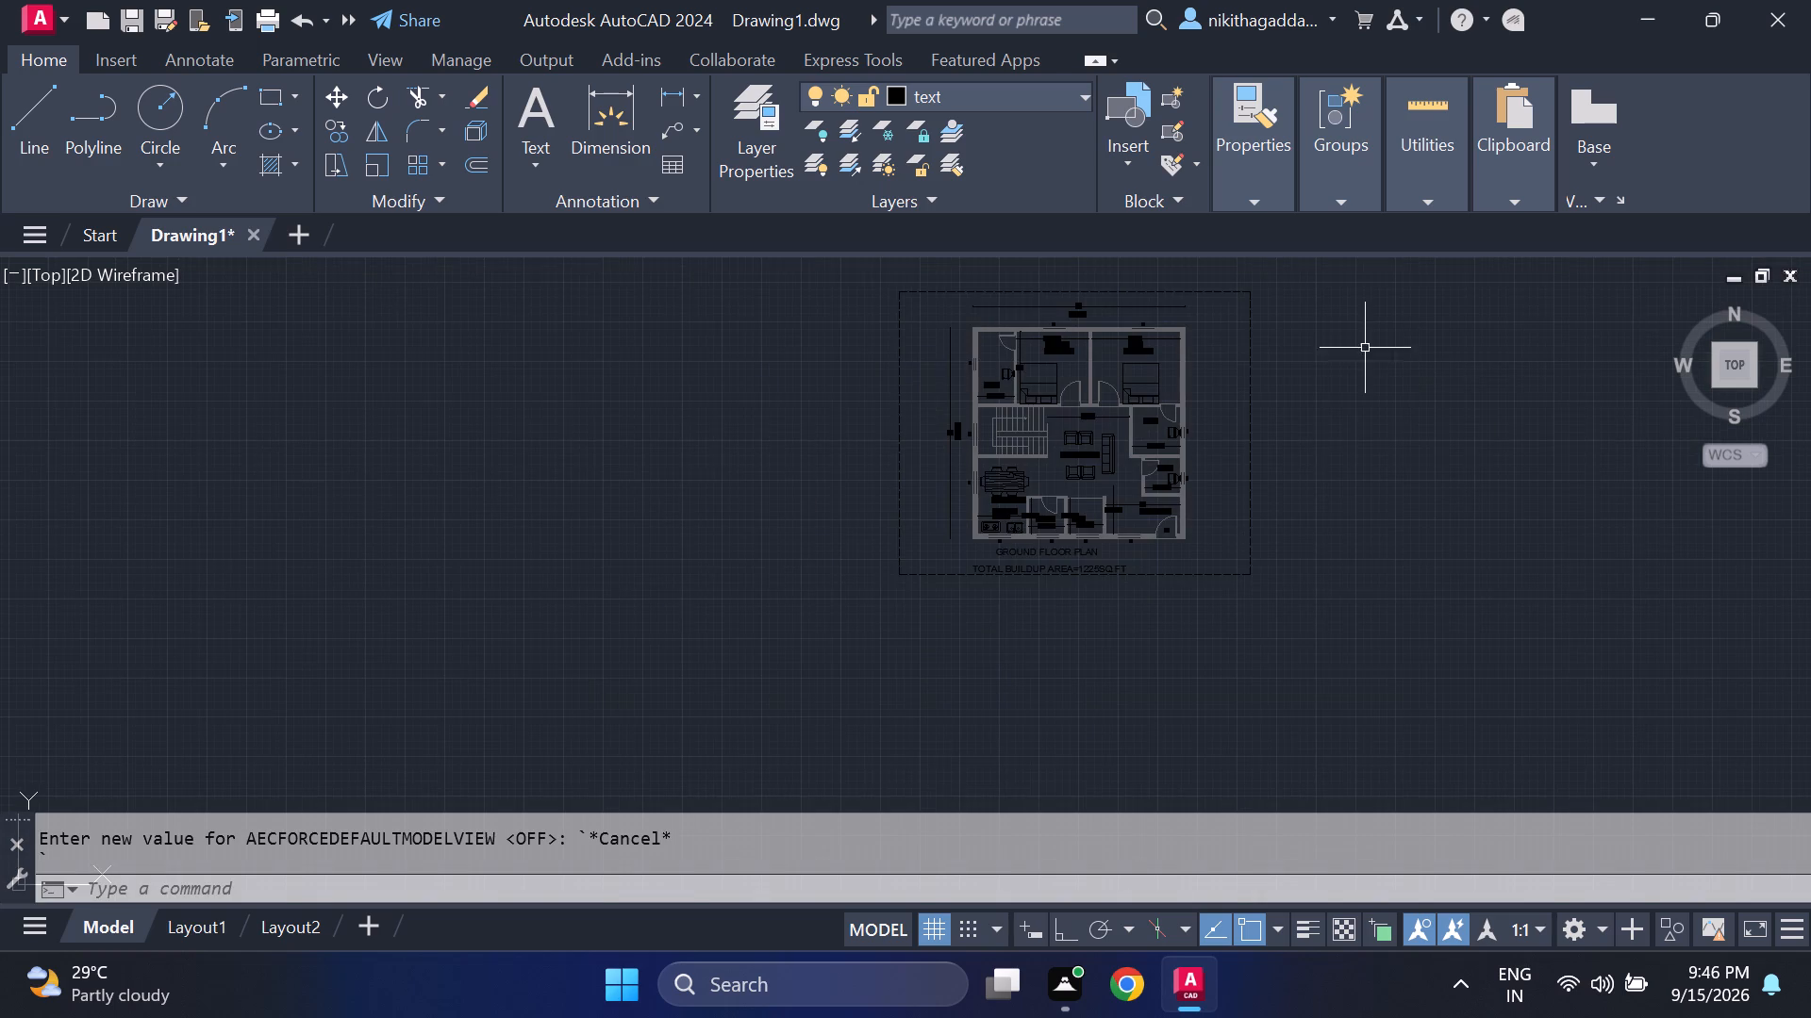
pyautogui.moveTo(1365, 342); pyautogui.dragTo(1306, 377, button='middle')
pyautogui.click(1323, 274)
pyautogui.click(655, 671)
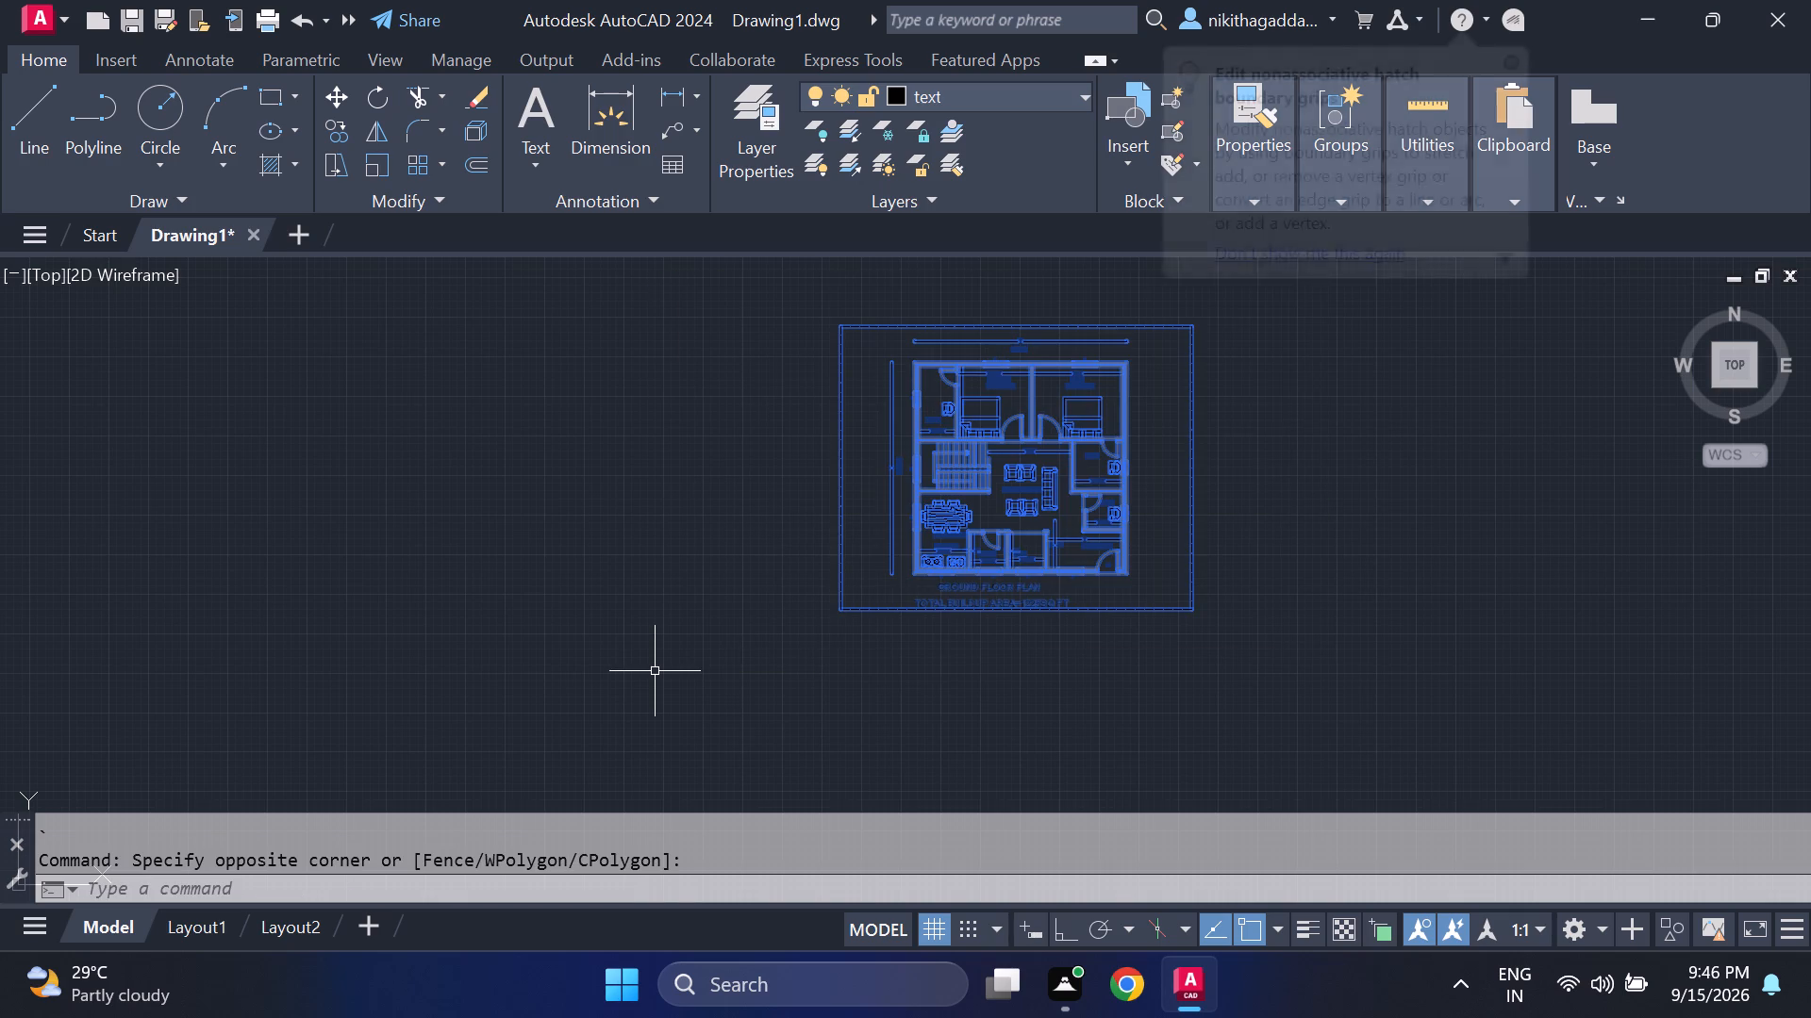
pyautogui.write('VIEWPORTS')
pyautogui.press('Return')
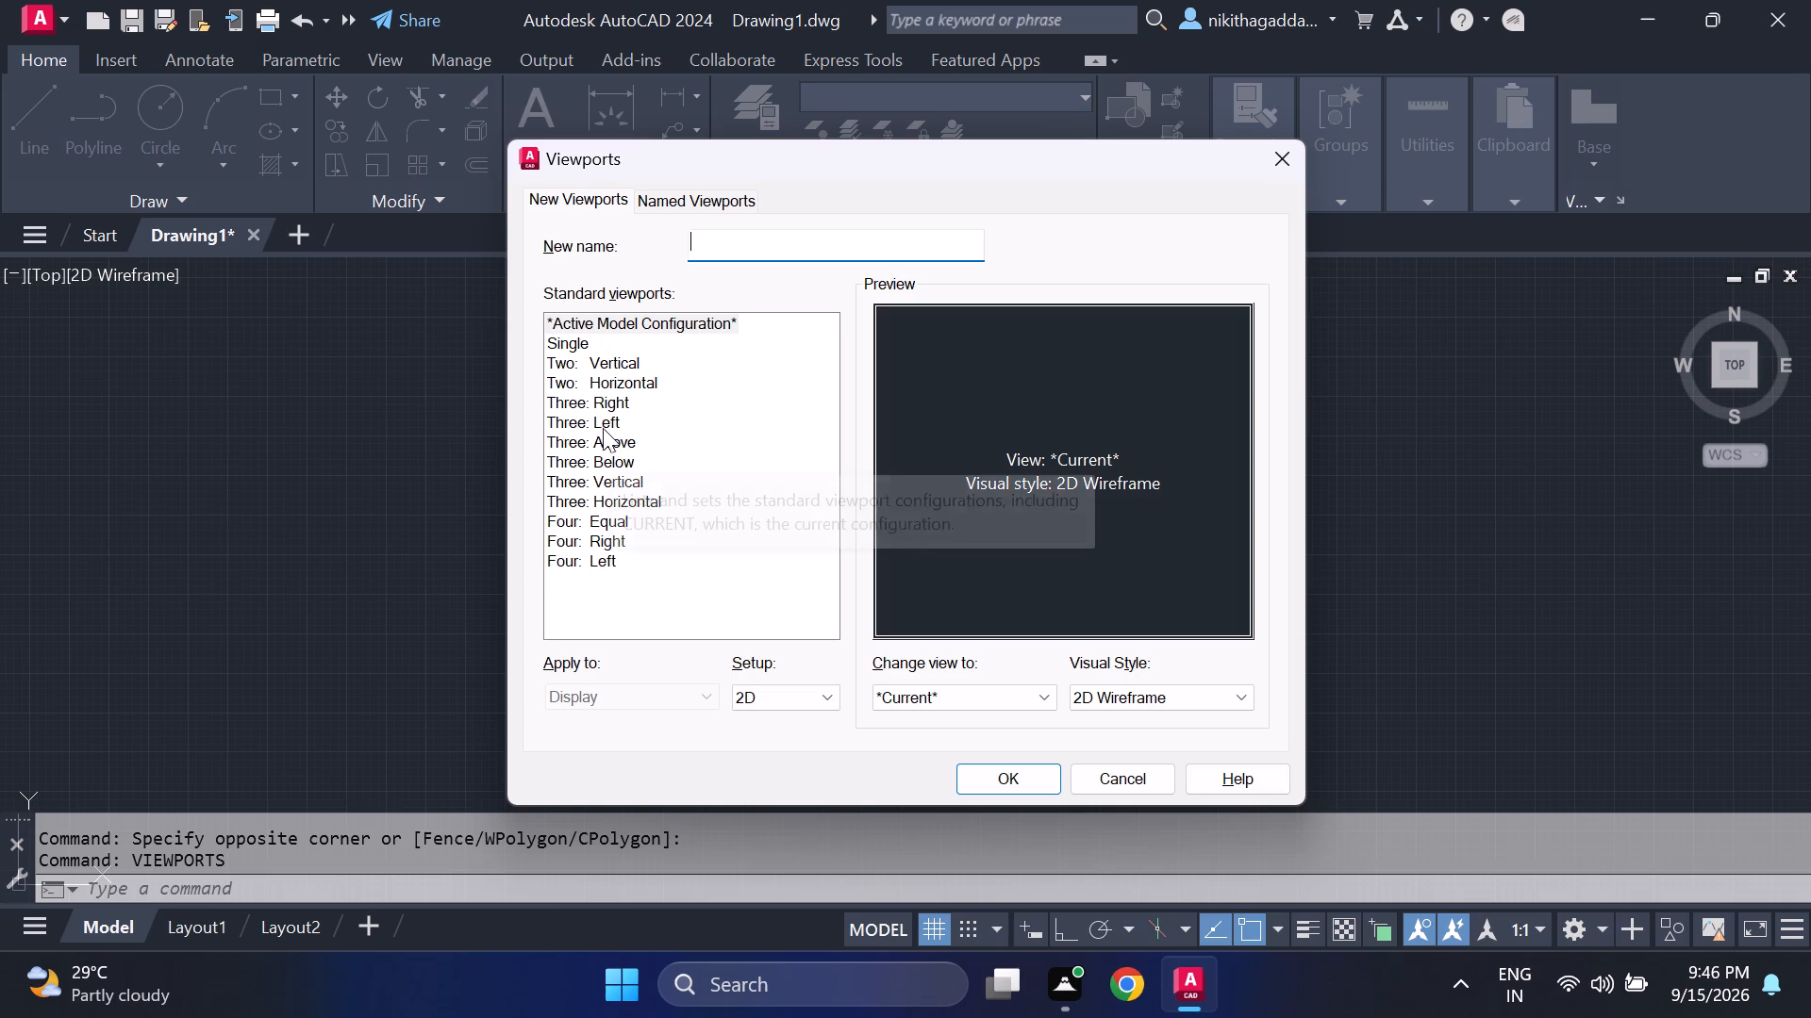
pyautogui.click(570, 332)
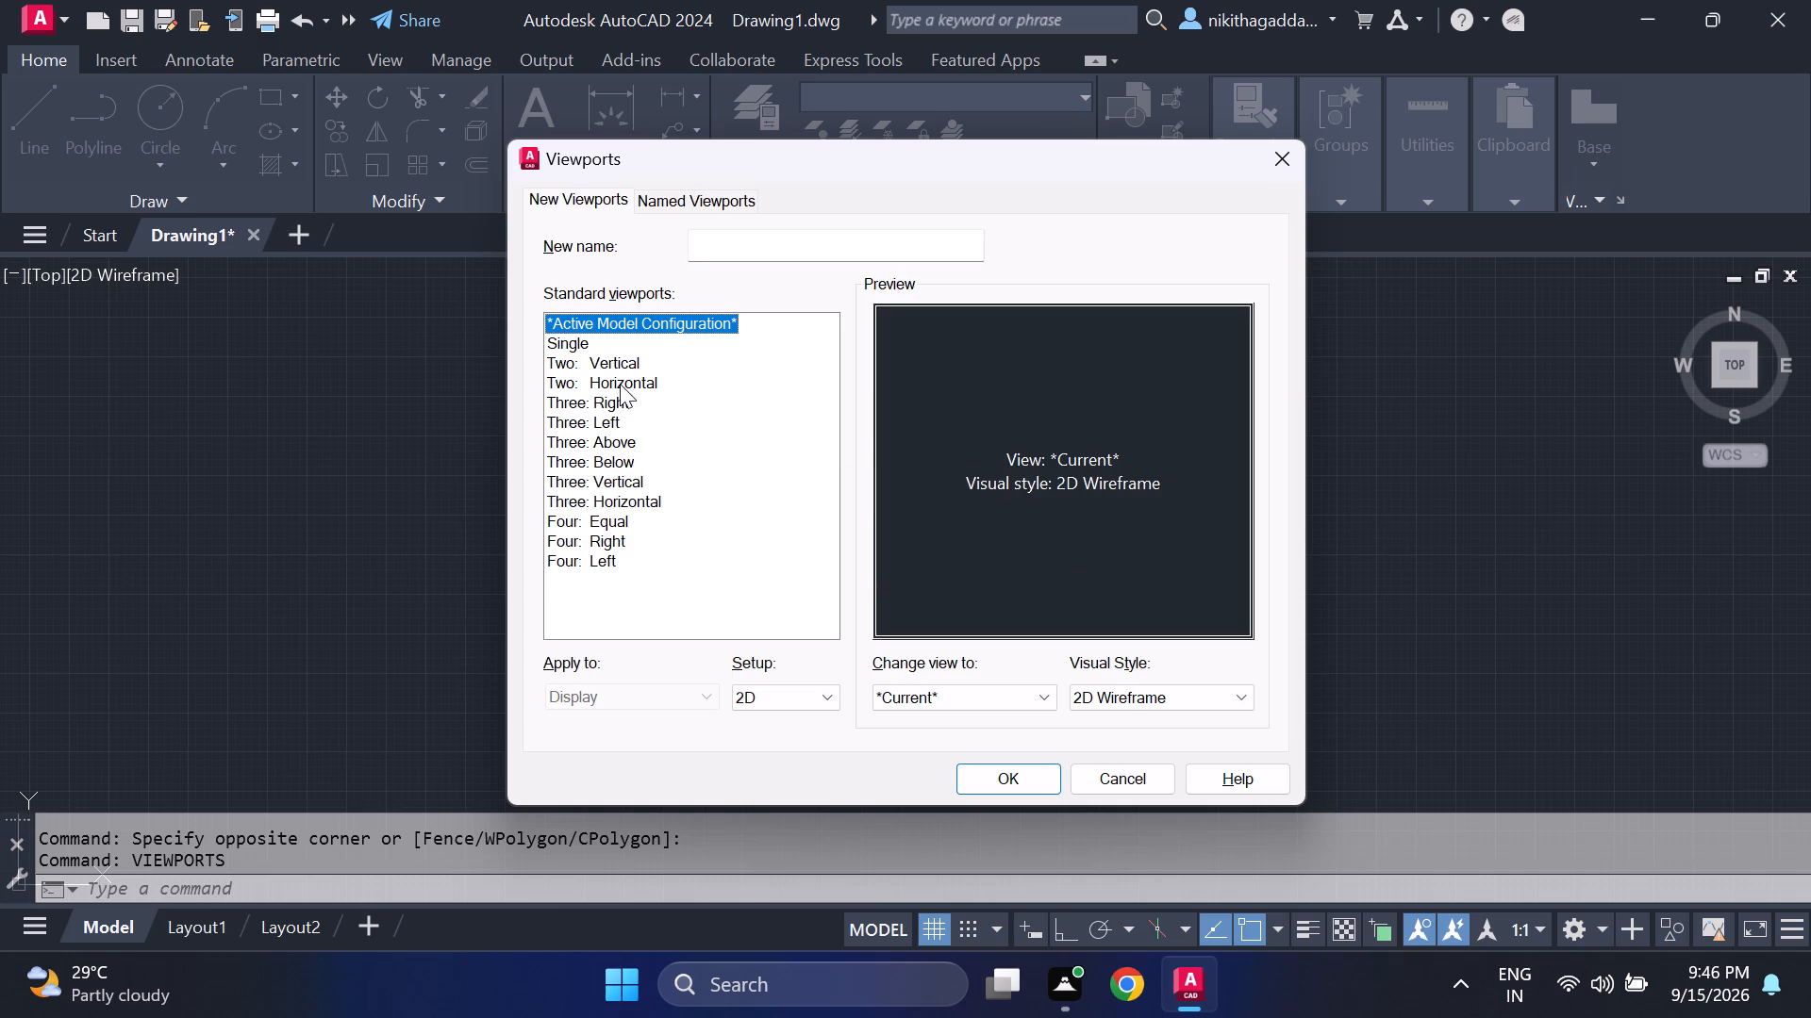
pyautogui.click(567, 347)
pyautogui.click(991, 786)
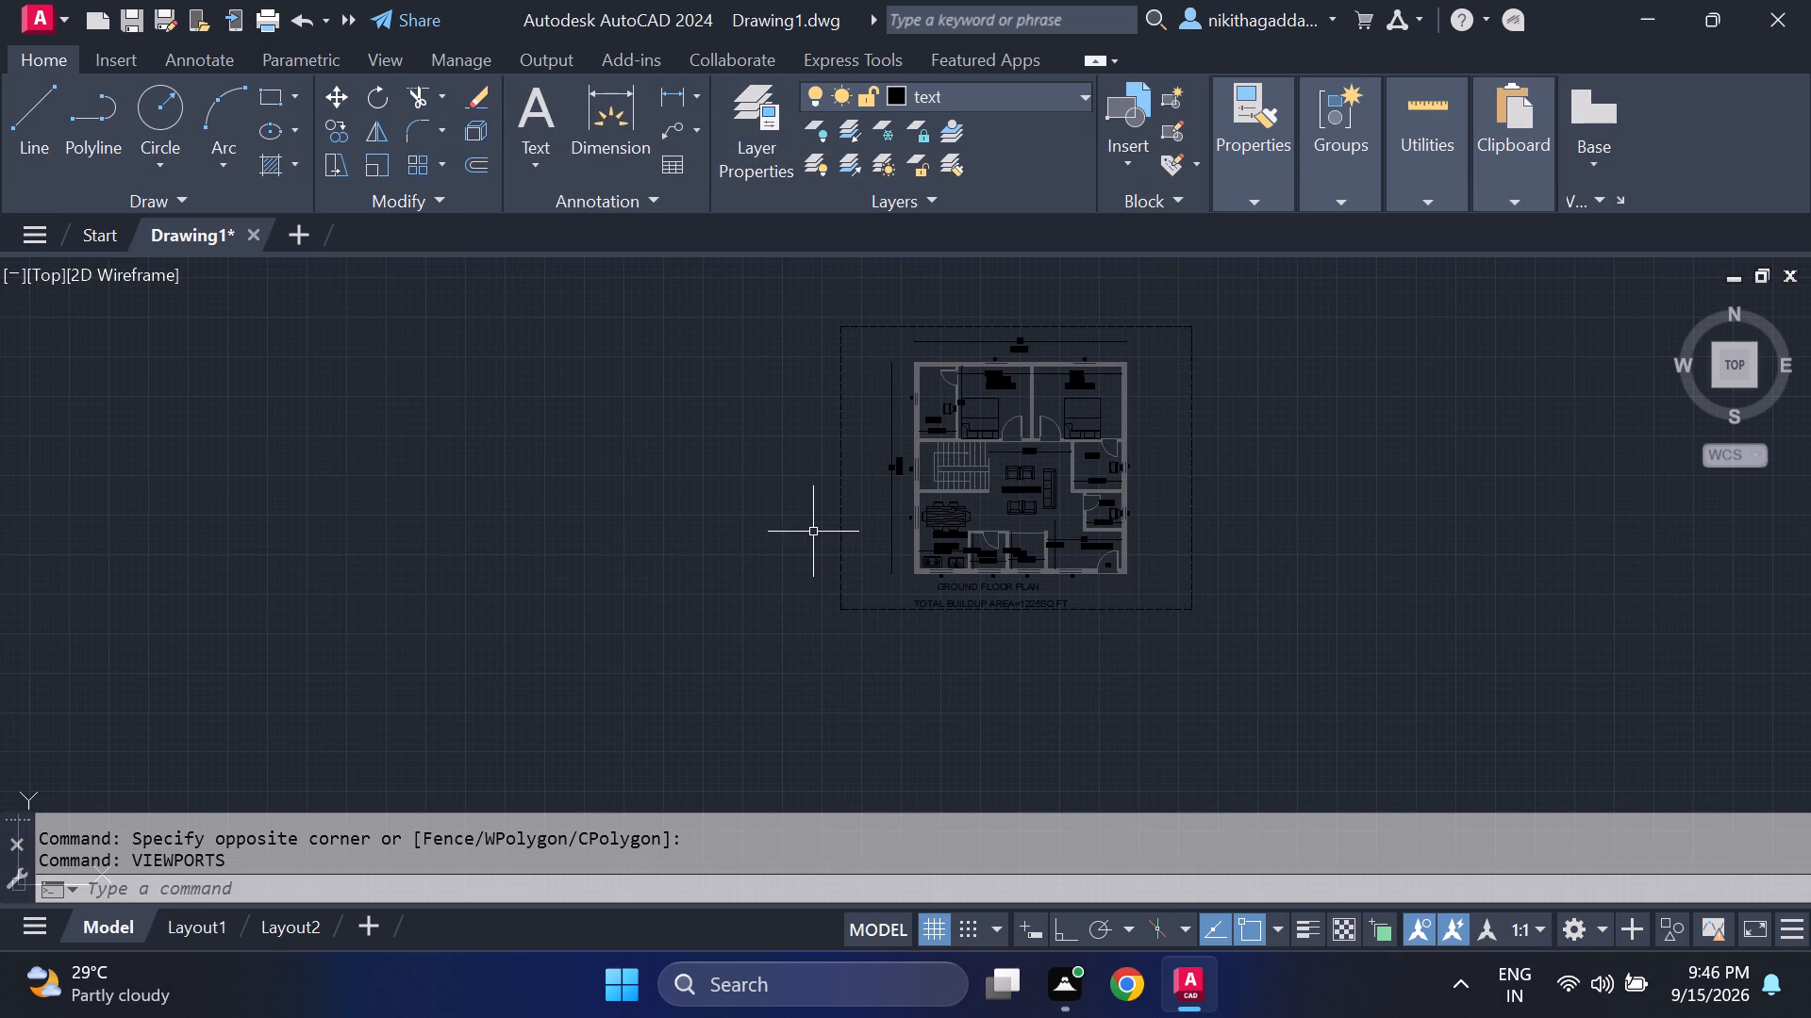
# Switch to Layout1 and examine how the floor plan, dashed boundary and title texts sit within the viewport.
pyautogui.moveTo(813, 531); pyautogui.dragTo(508, 605, button='middle')
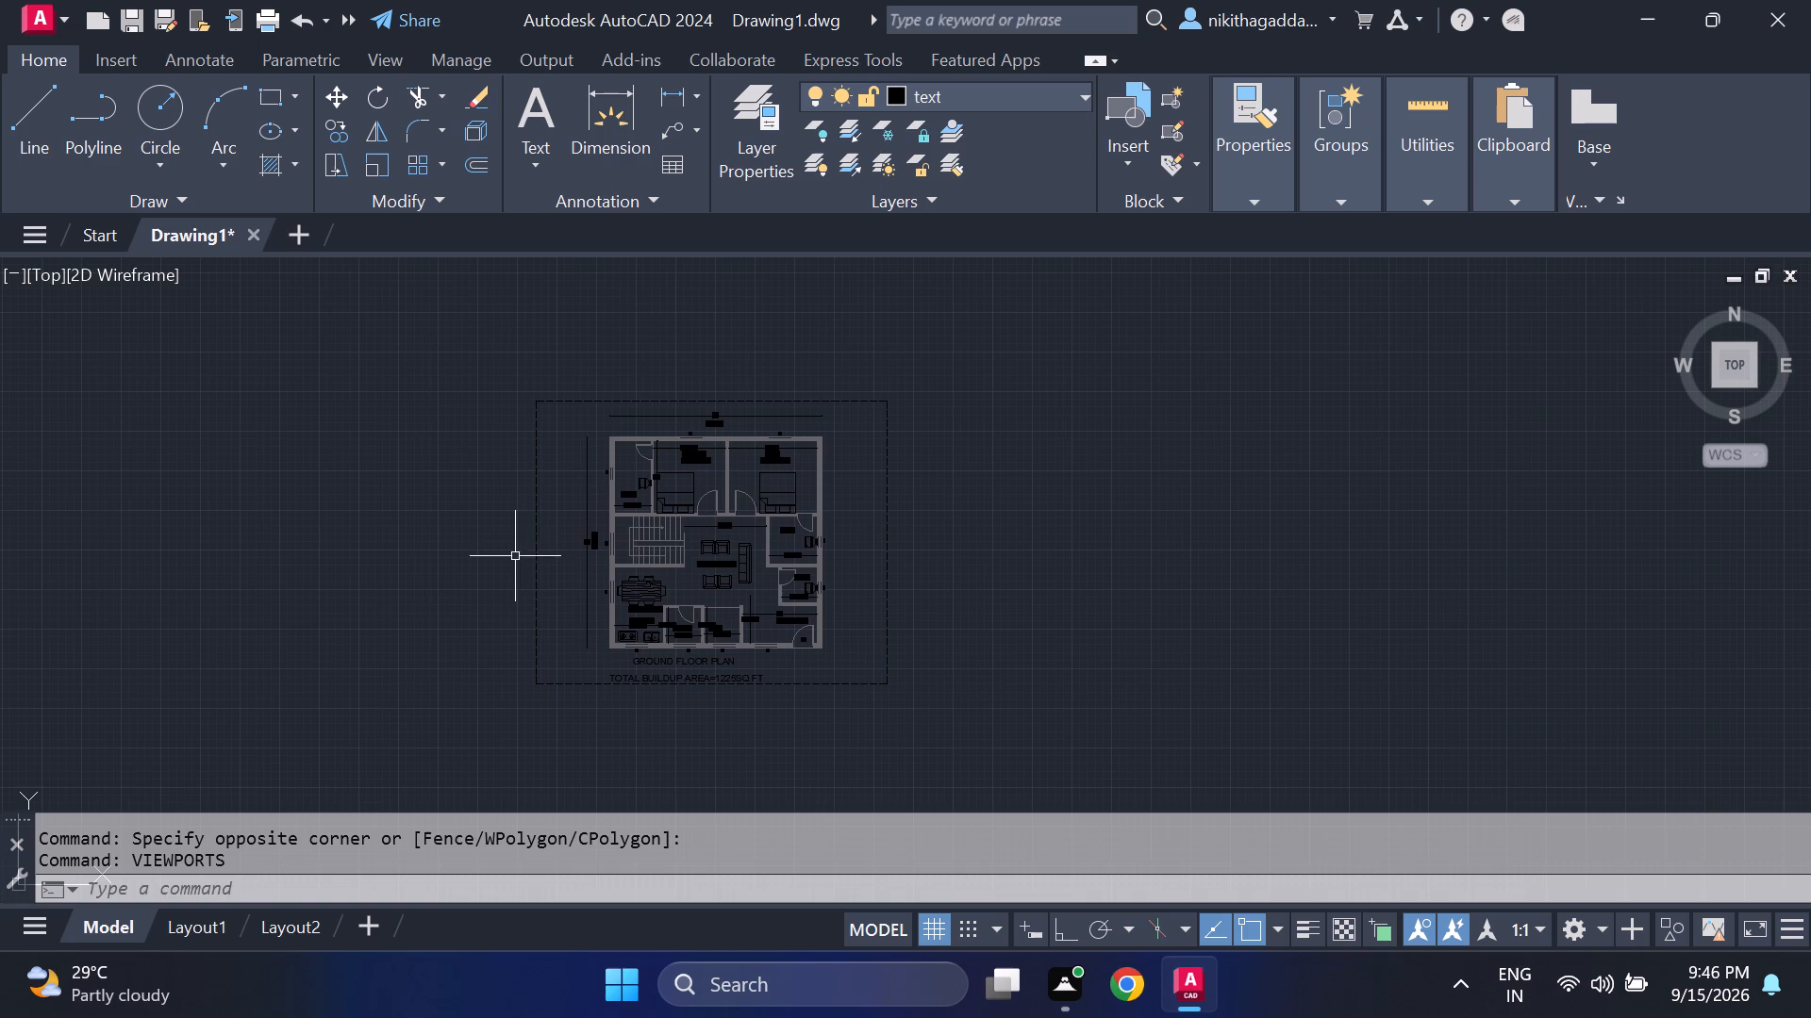
pyautogui.scroll(1, 536, 611)
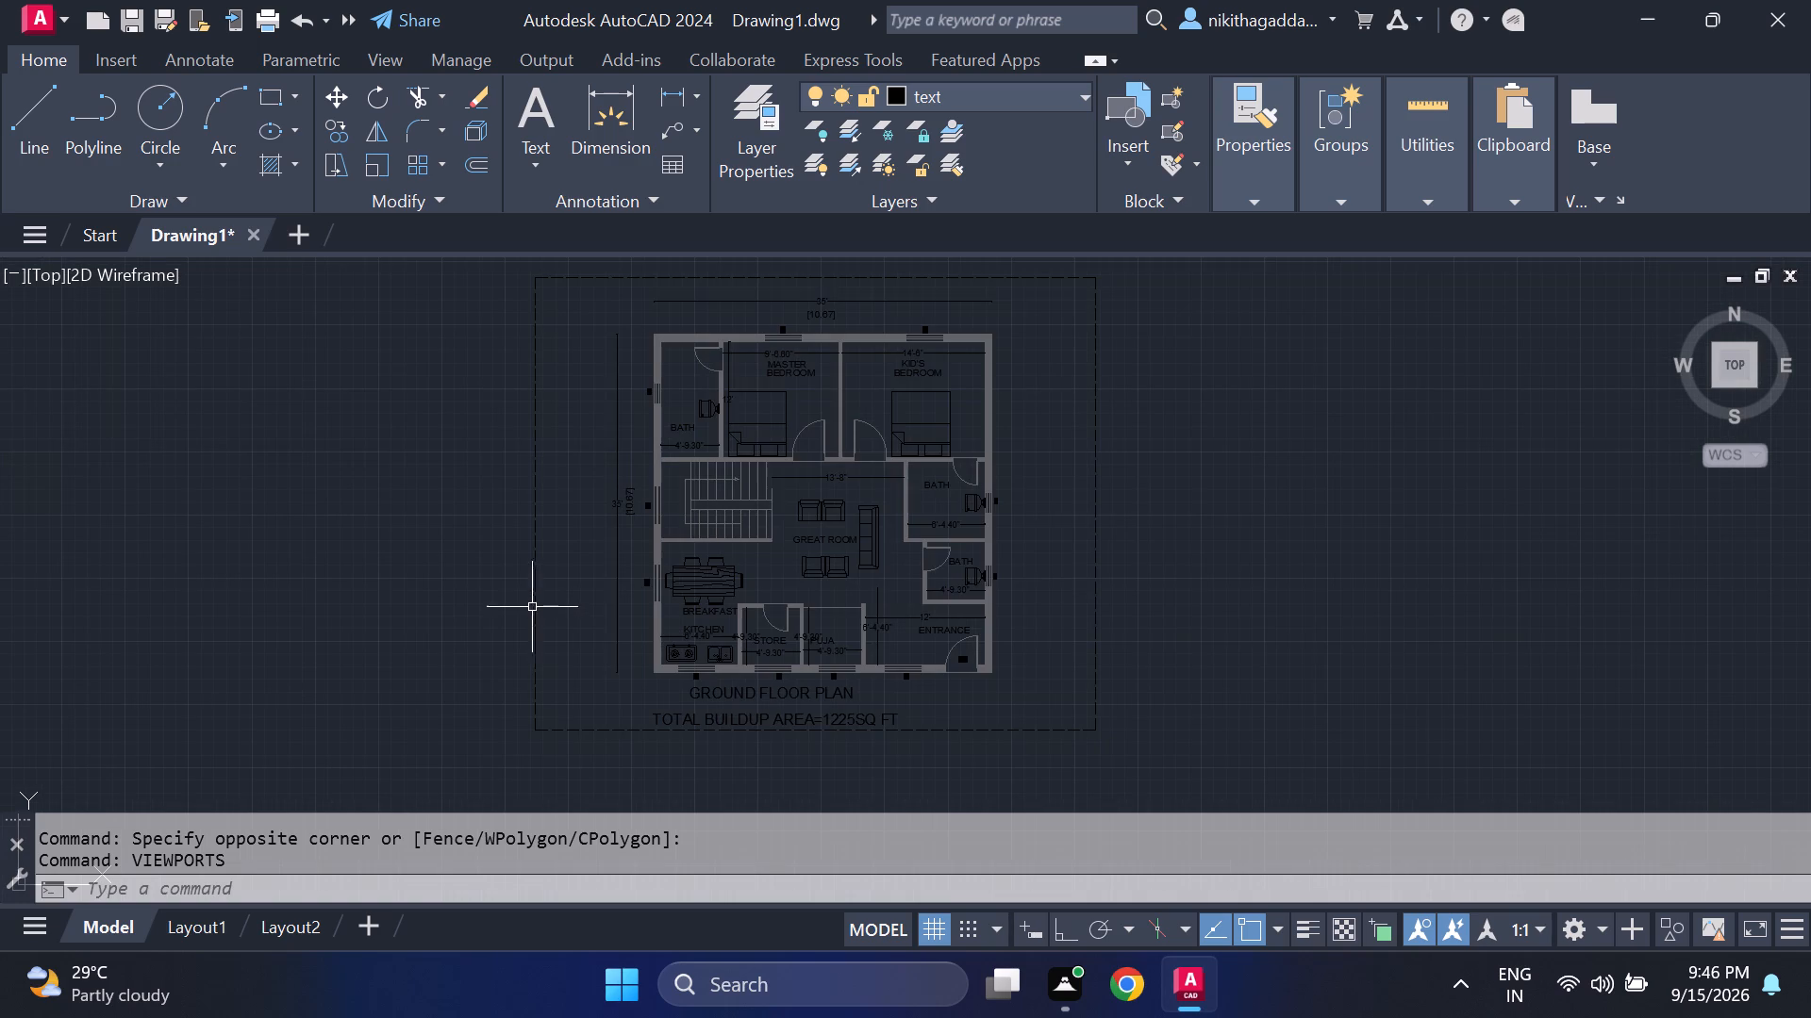
pyautogui.click(174, 920)
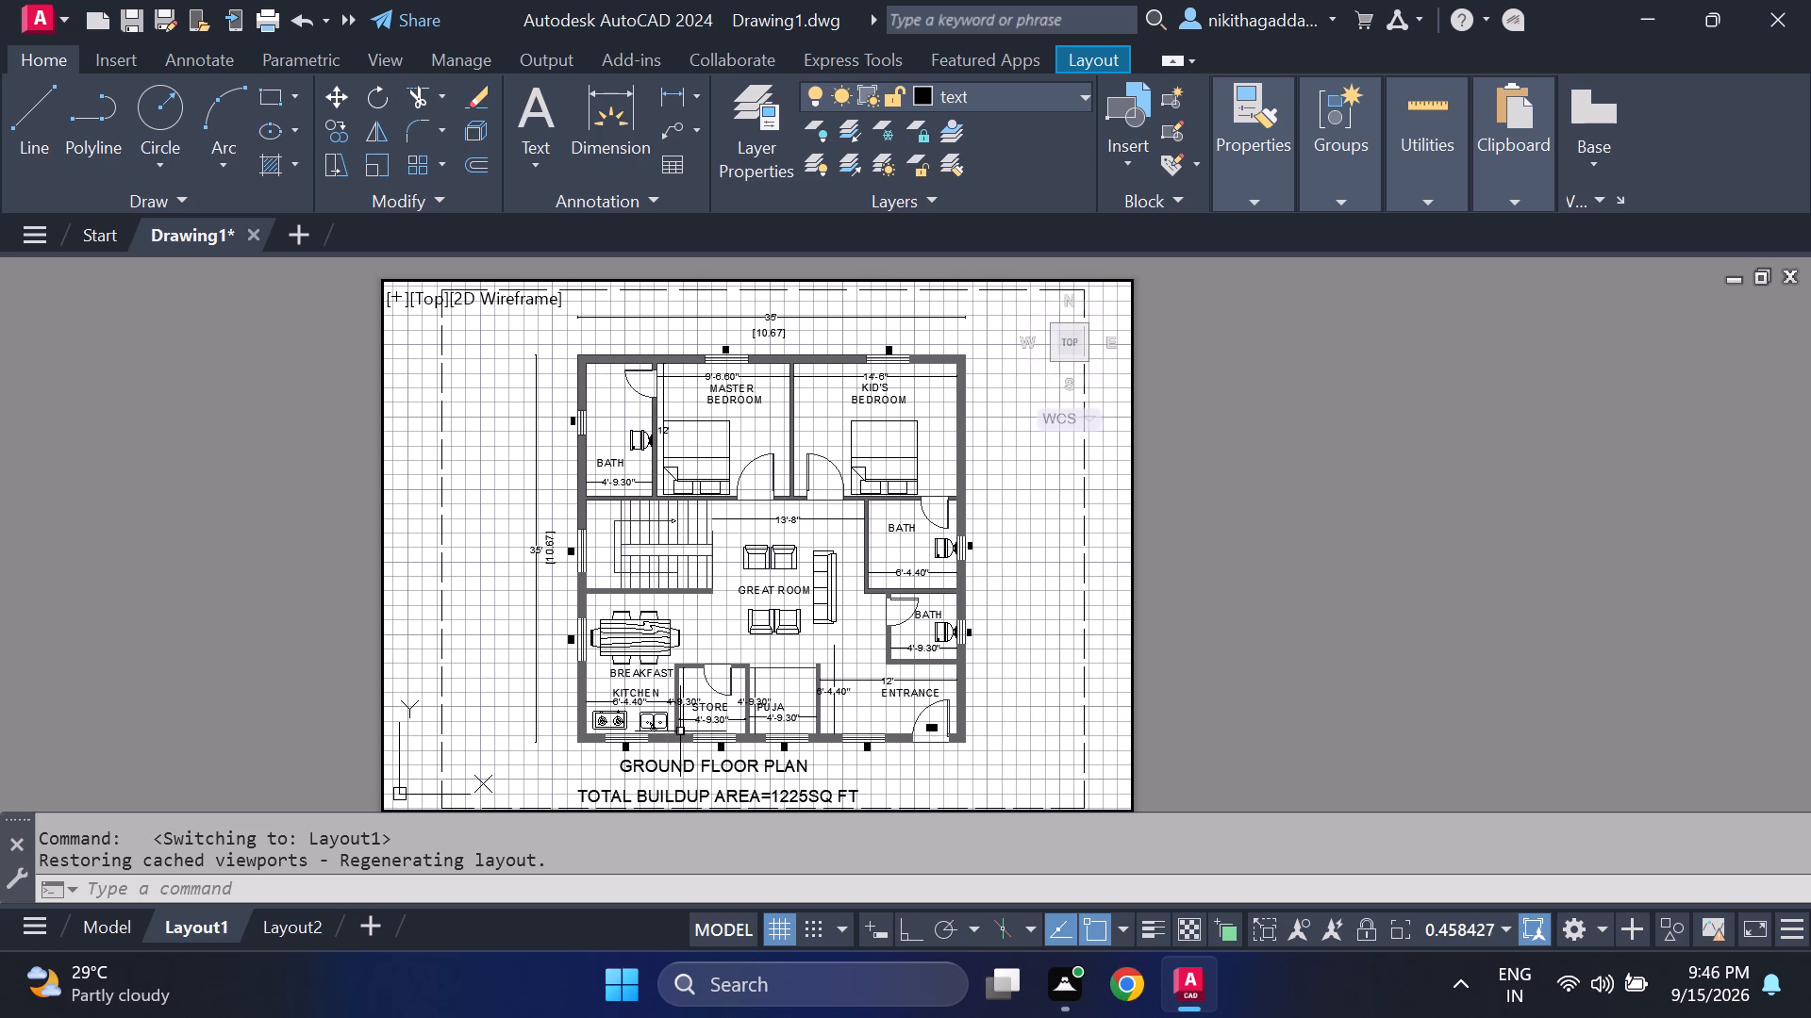
pyautogui.scroll(1, 686, 723)
pyautogui.scroll(-2, 686, 723)
pyautogui.scroll(1, 686, 723)
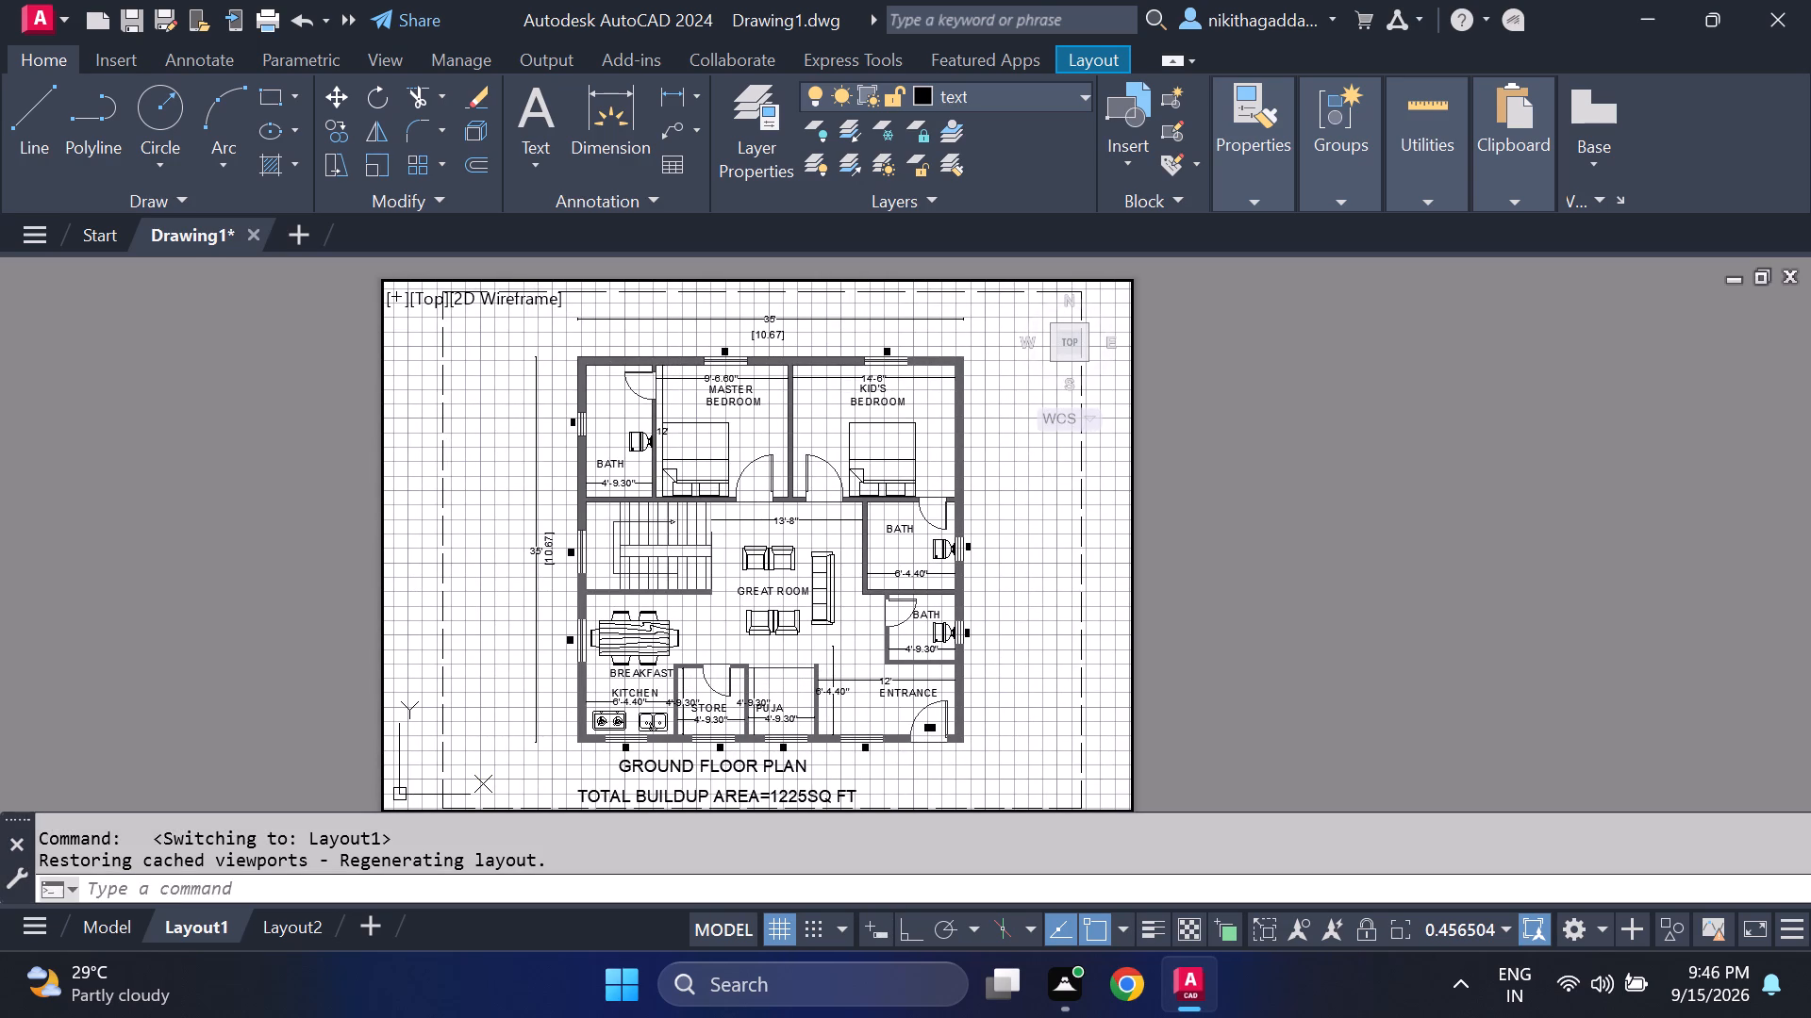
# In model space, move the GROUND FLOOR PLAN and TOTAL BUILDUP AREA texts together so they sit centred beneath the plan's bottom wall.
pyautogui.click(115, 926)
pyautogui.scroll(1, 810, 726)
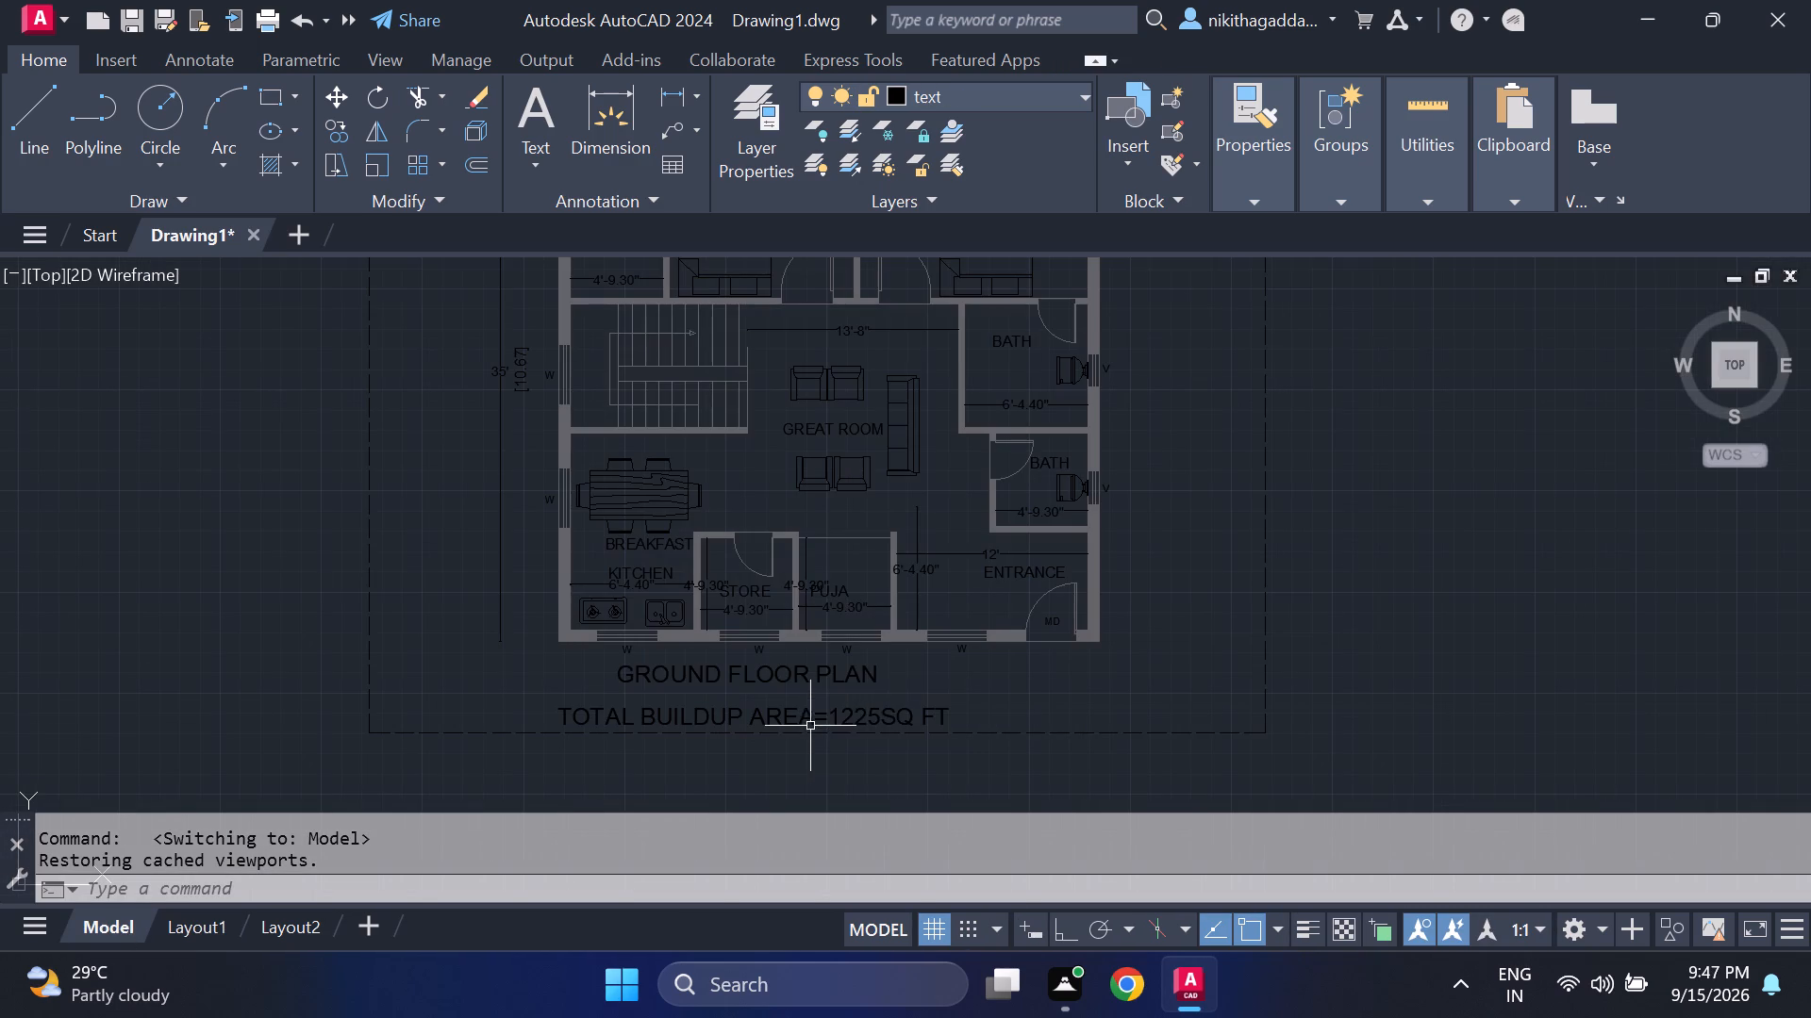
pyautogui.click(928, 667)
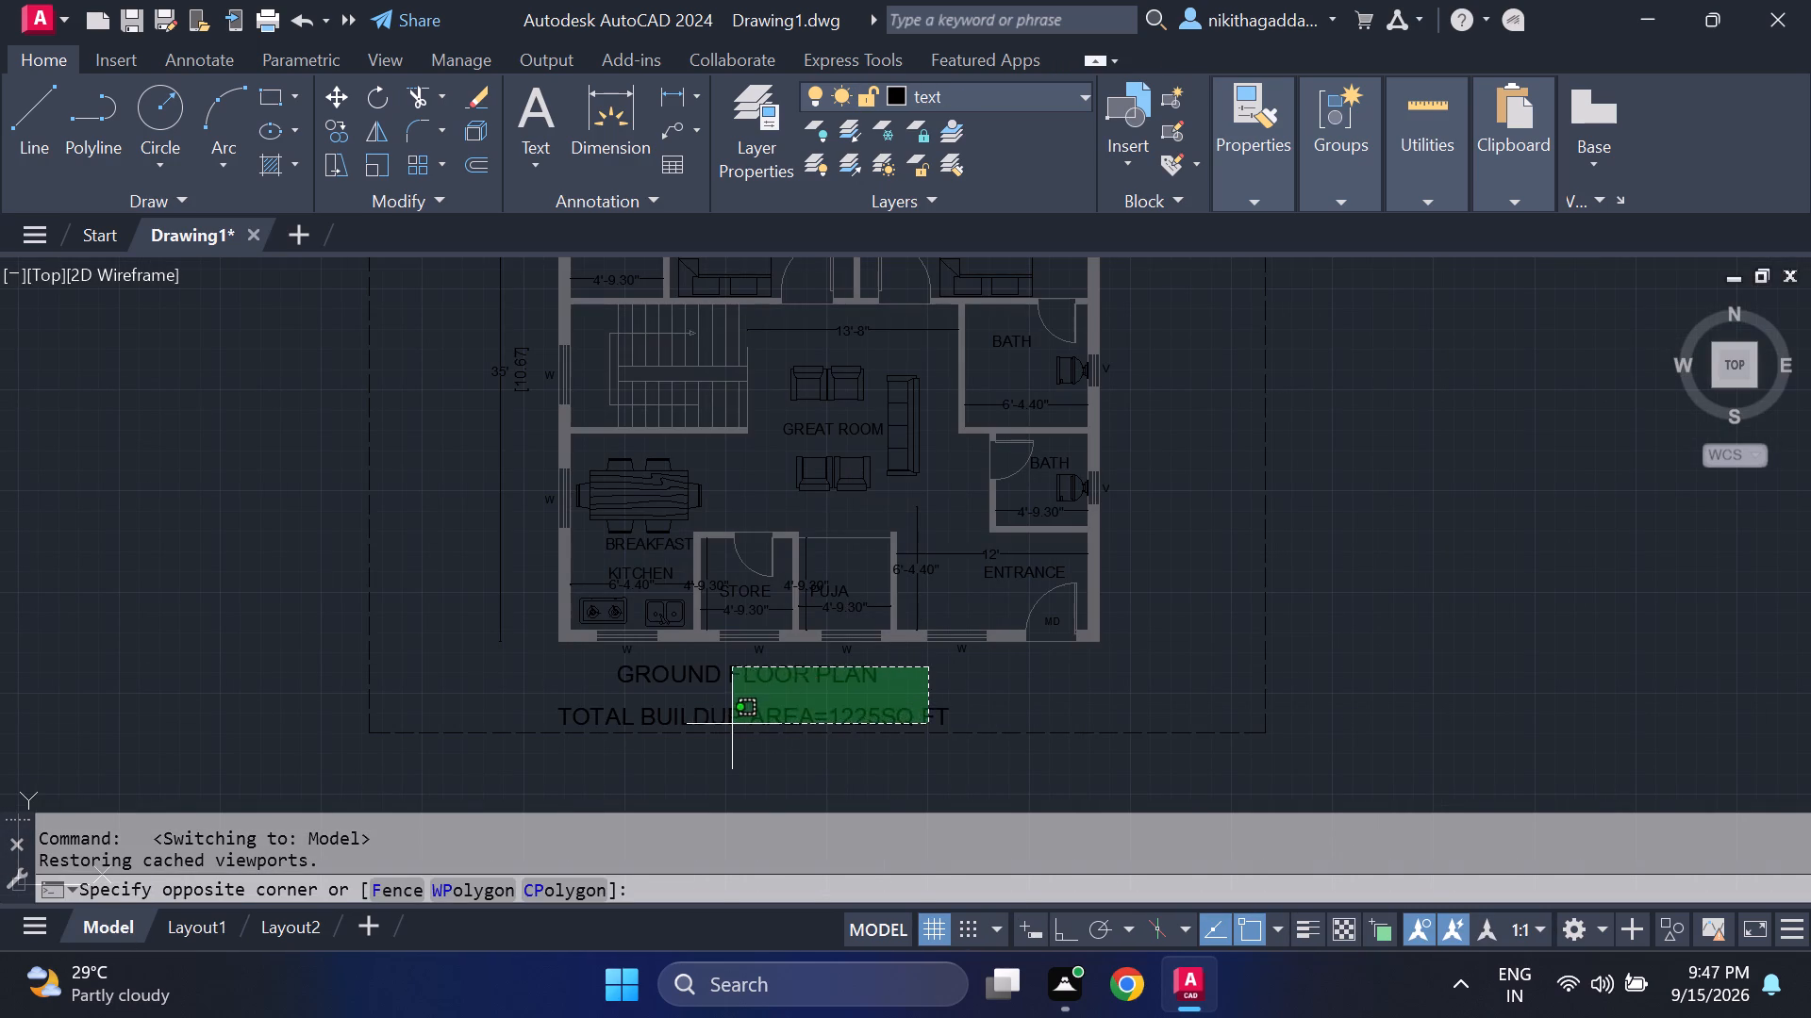
pyautogui.click(739, 713)
pyautogui.press('m')
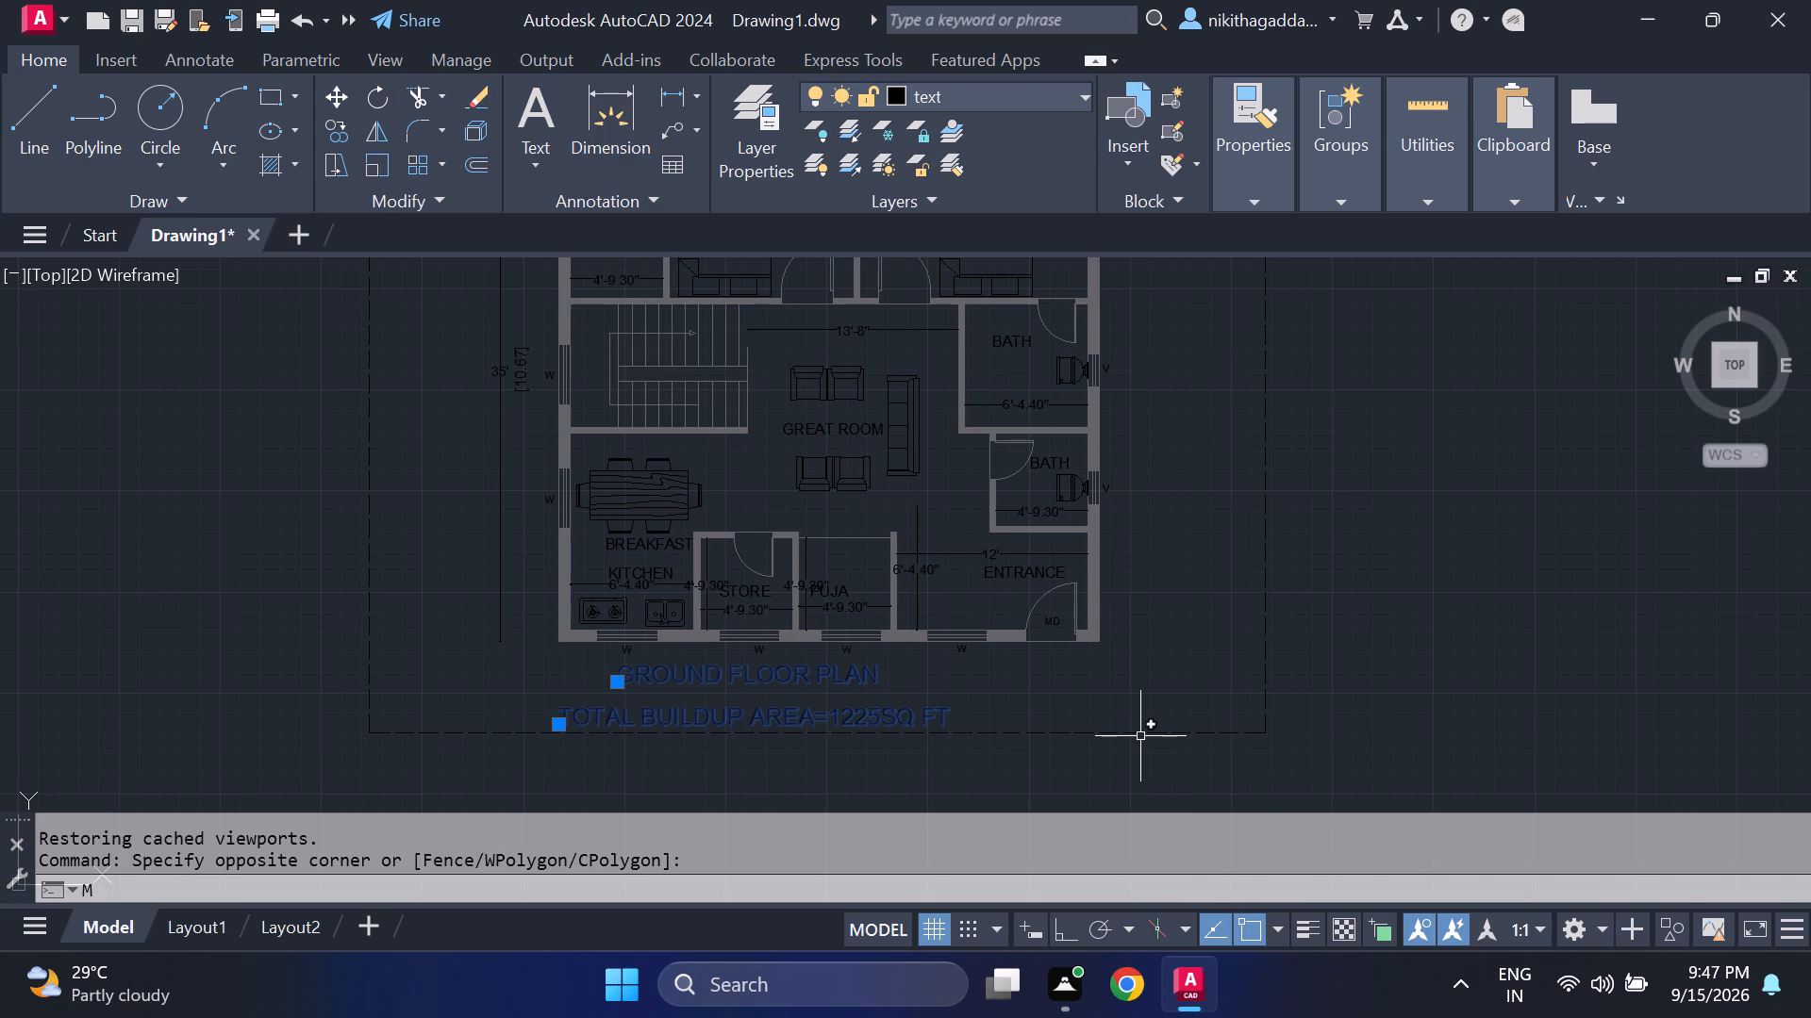
pyautogui.press('Return')
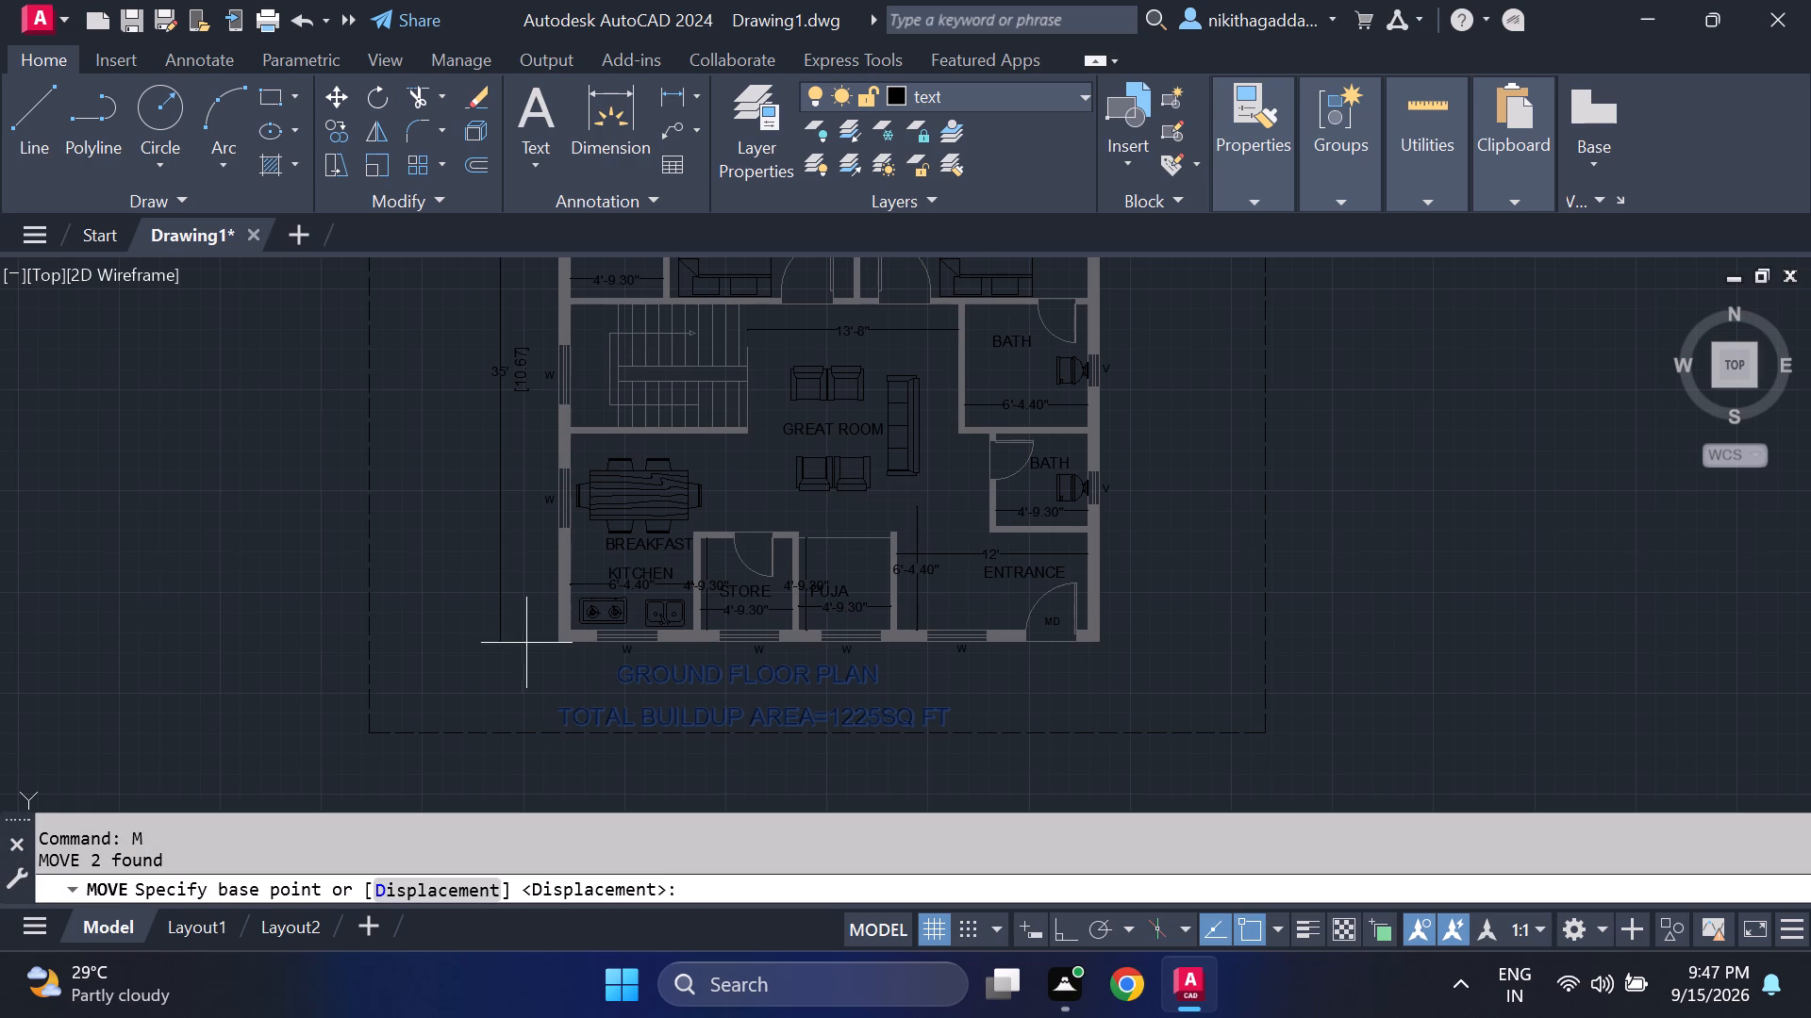
pyautogui.click(623, 676)
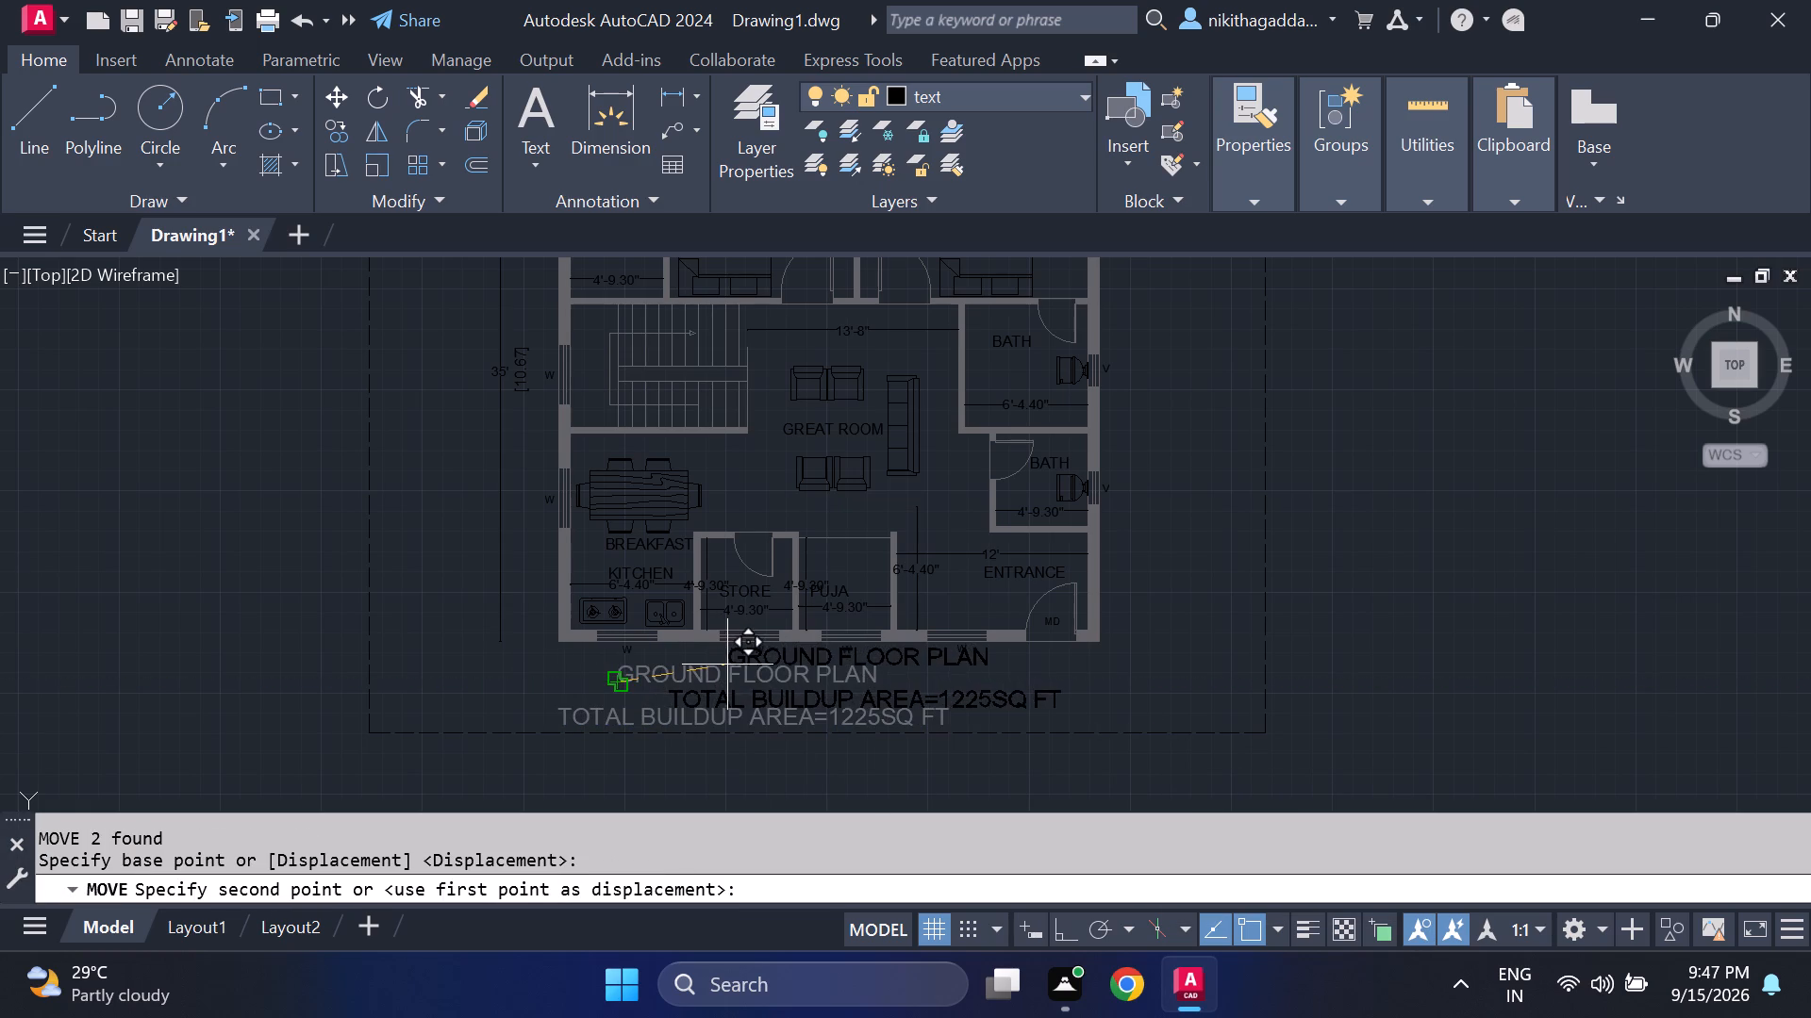
pyautogui.scroll(1, 727, 665)
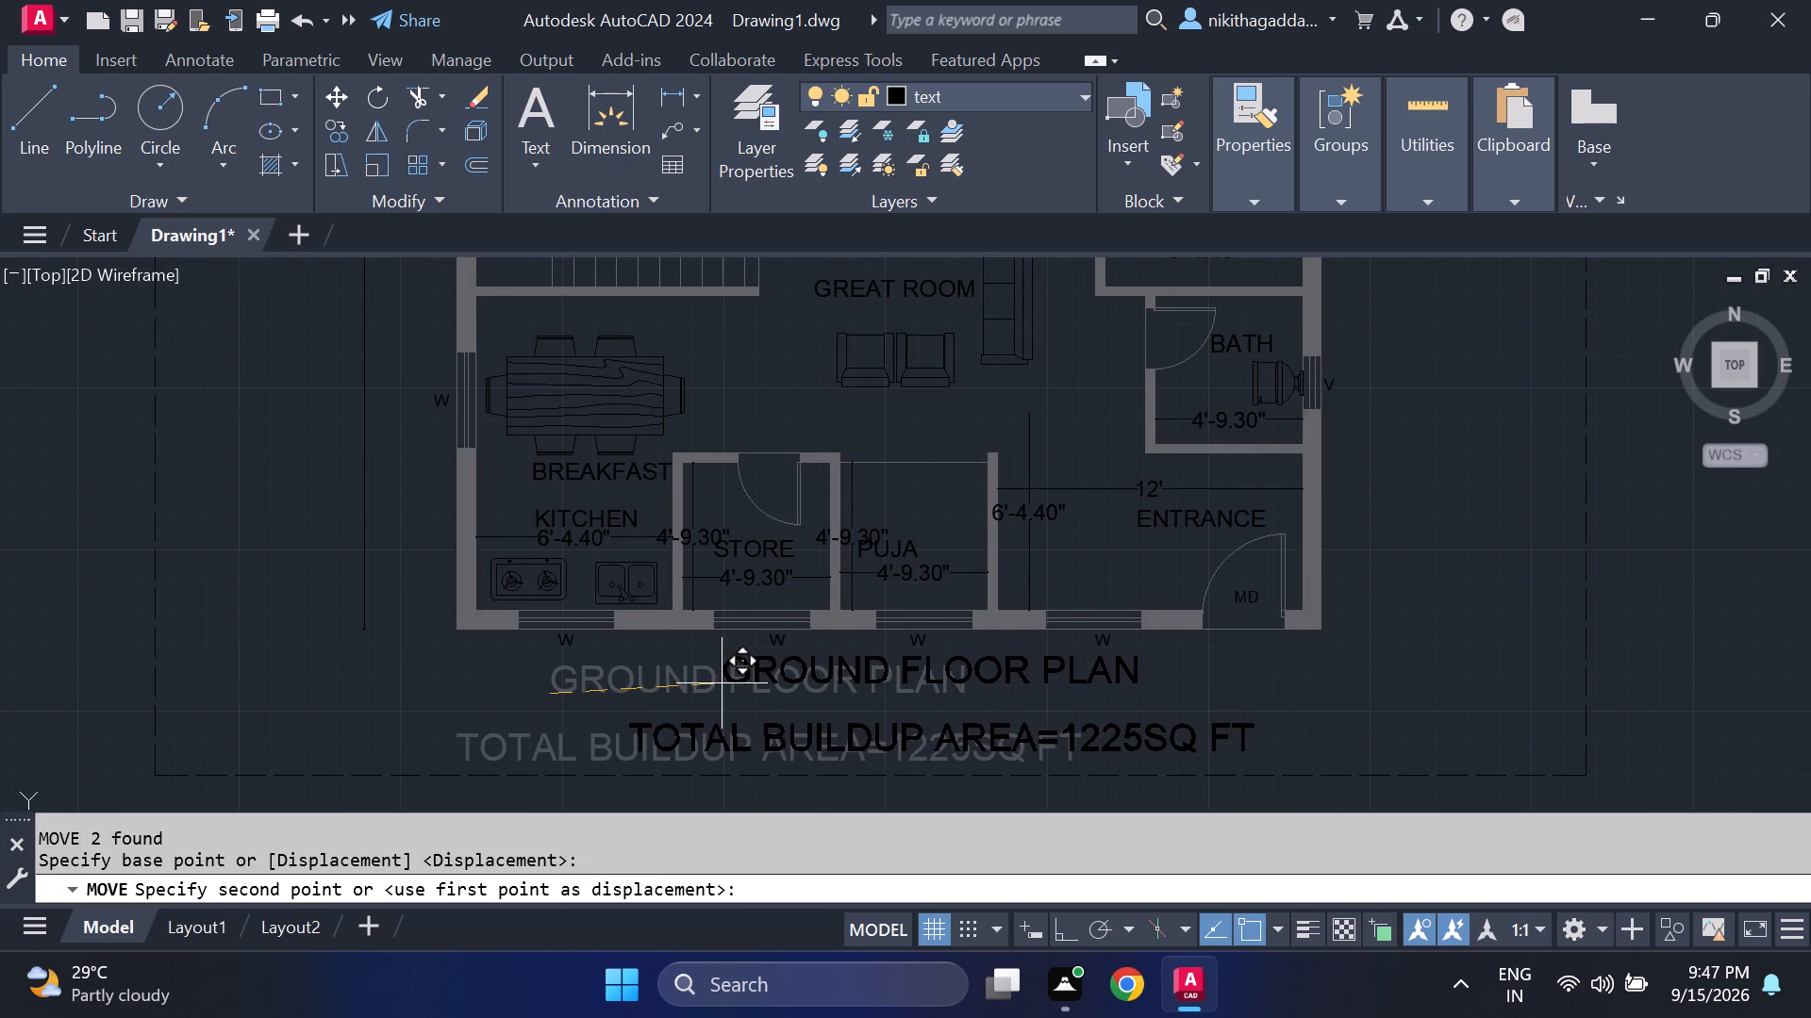
pyautogui.click(722, 683)
pyautogui.scroll(-1, 1039, 716)
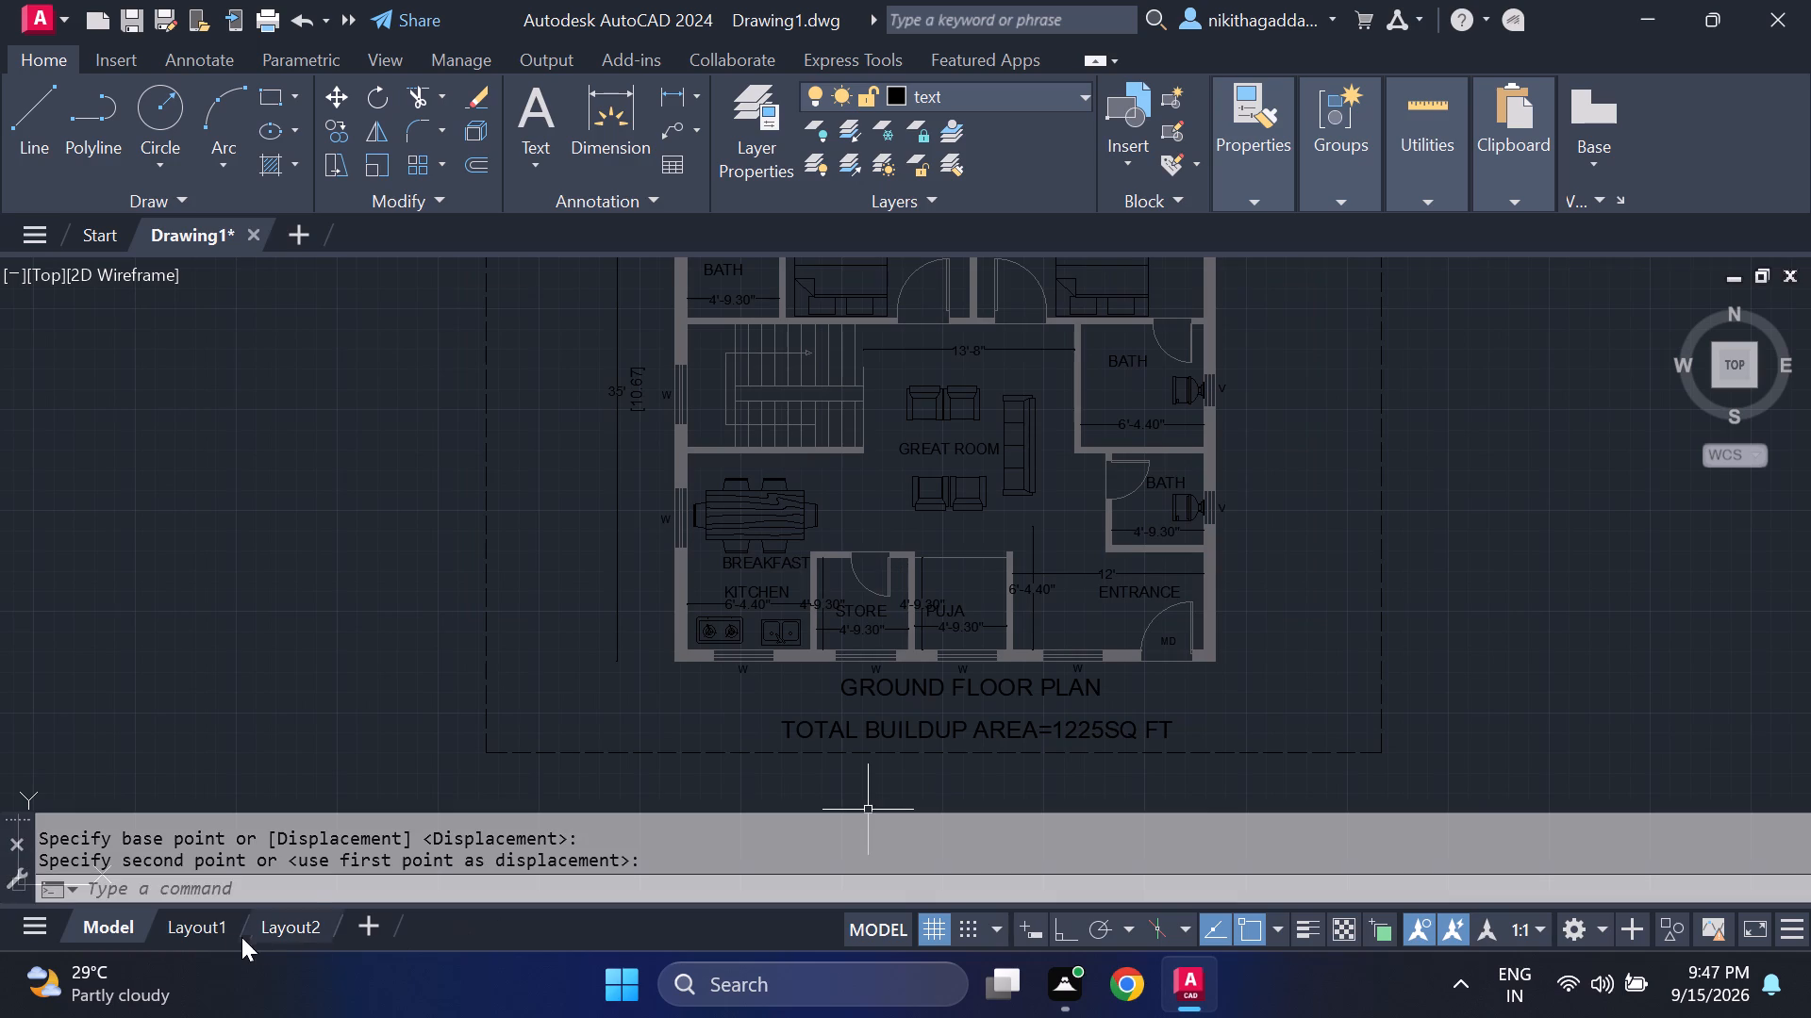
# Preview the Layout1 plot, examine the moved title texts and dashed boundary on the sheet, and leave the plot without saving a PDF.
pyautogui.click(209, 932)
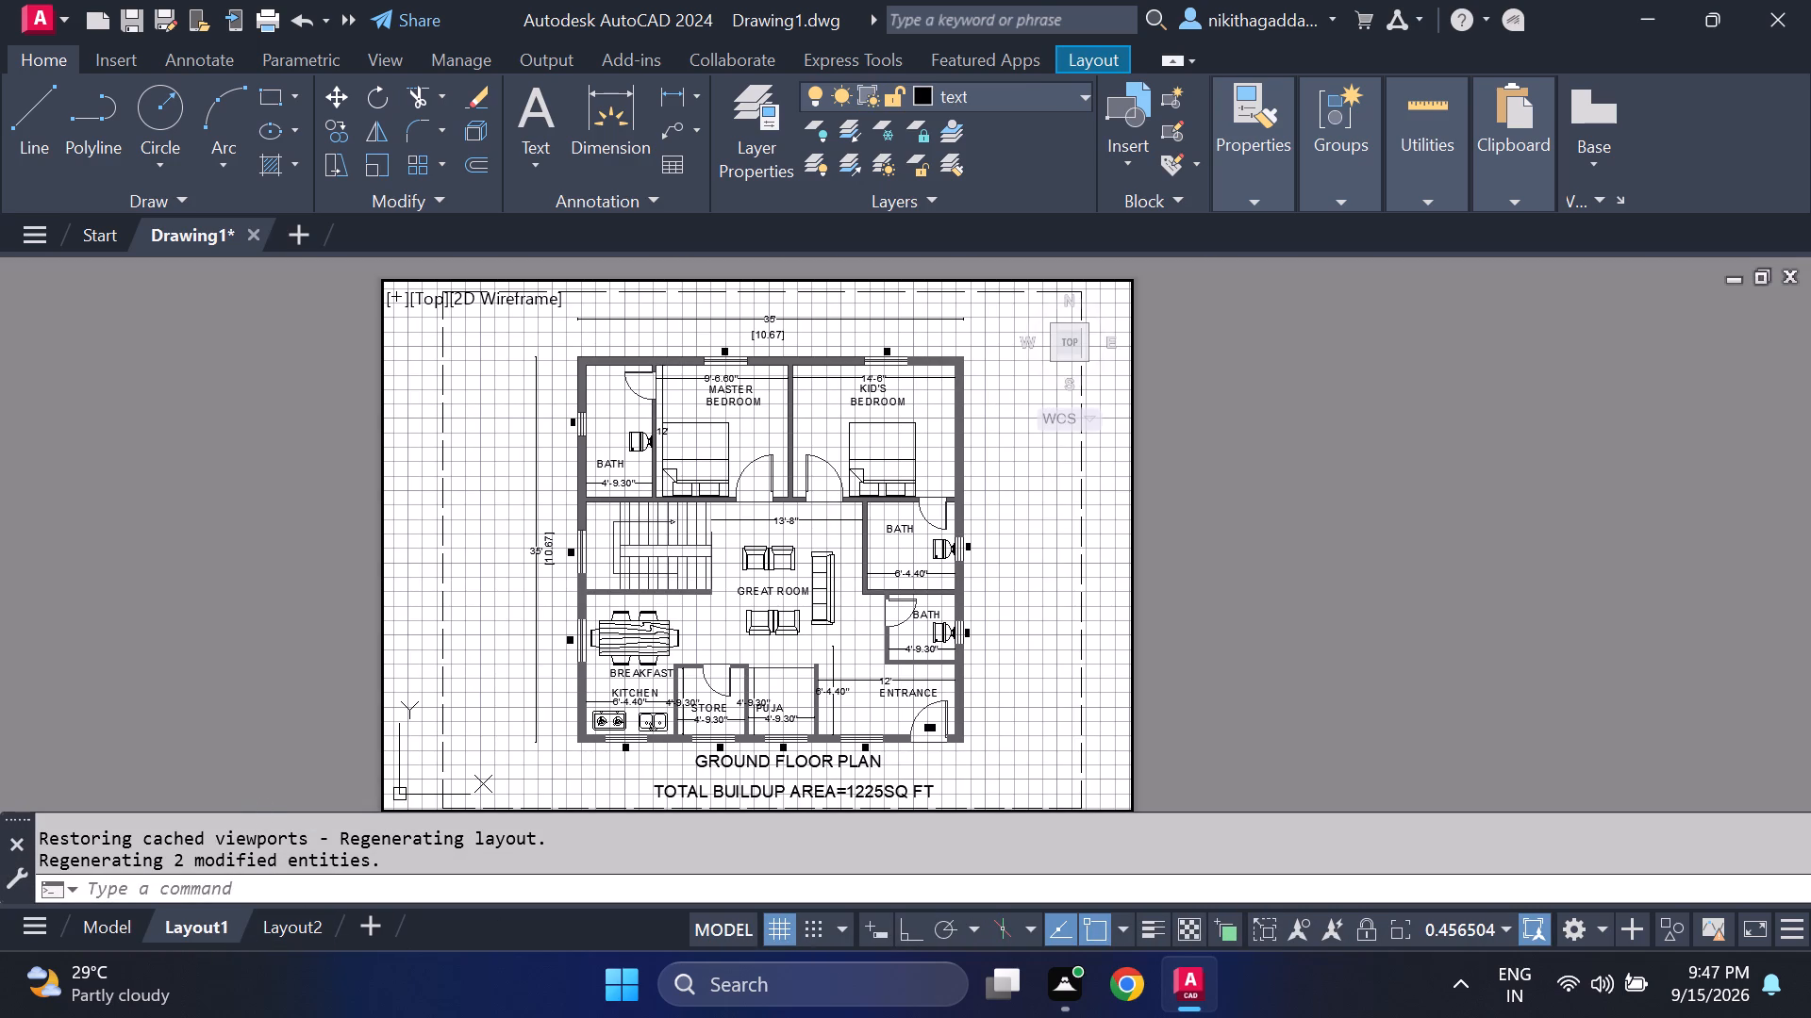
pyautogui.rightClick(190, 940)
pyautogui.click(339, 589)
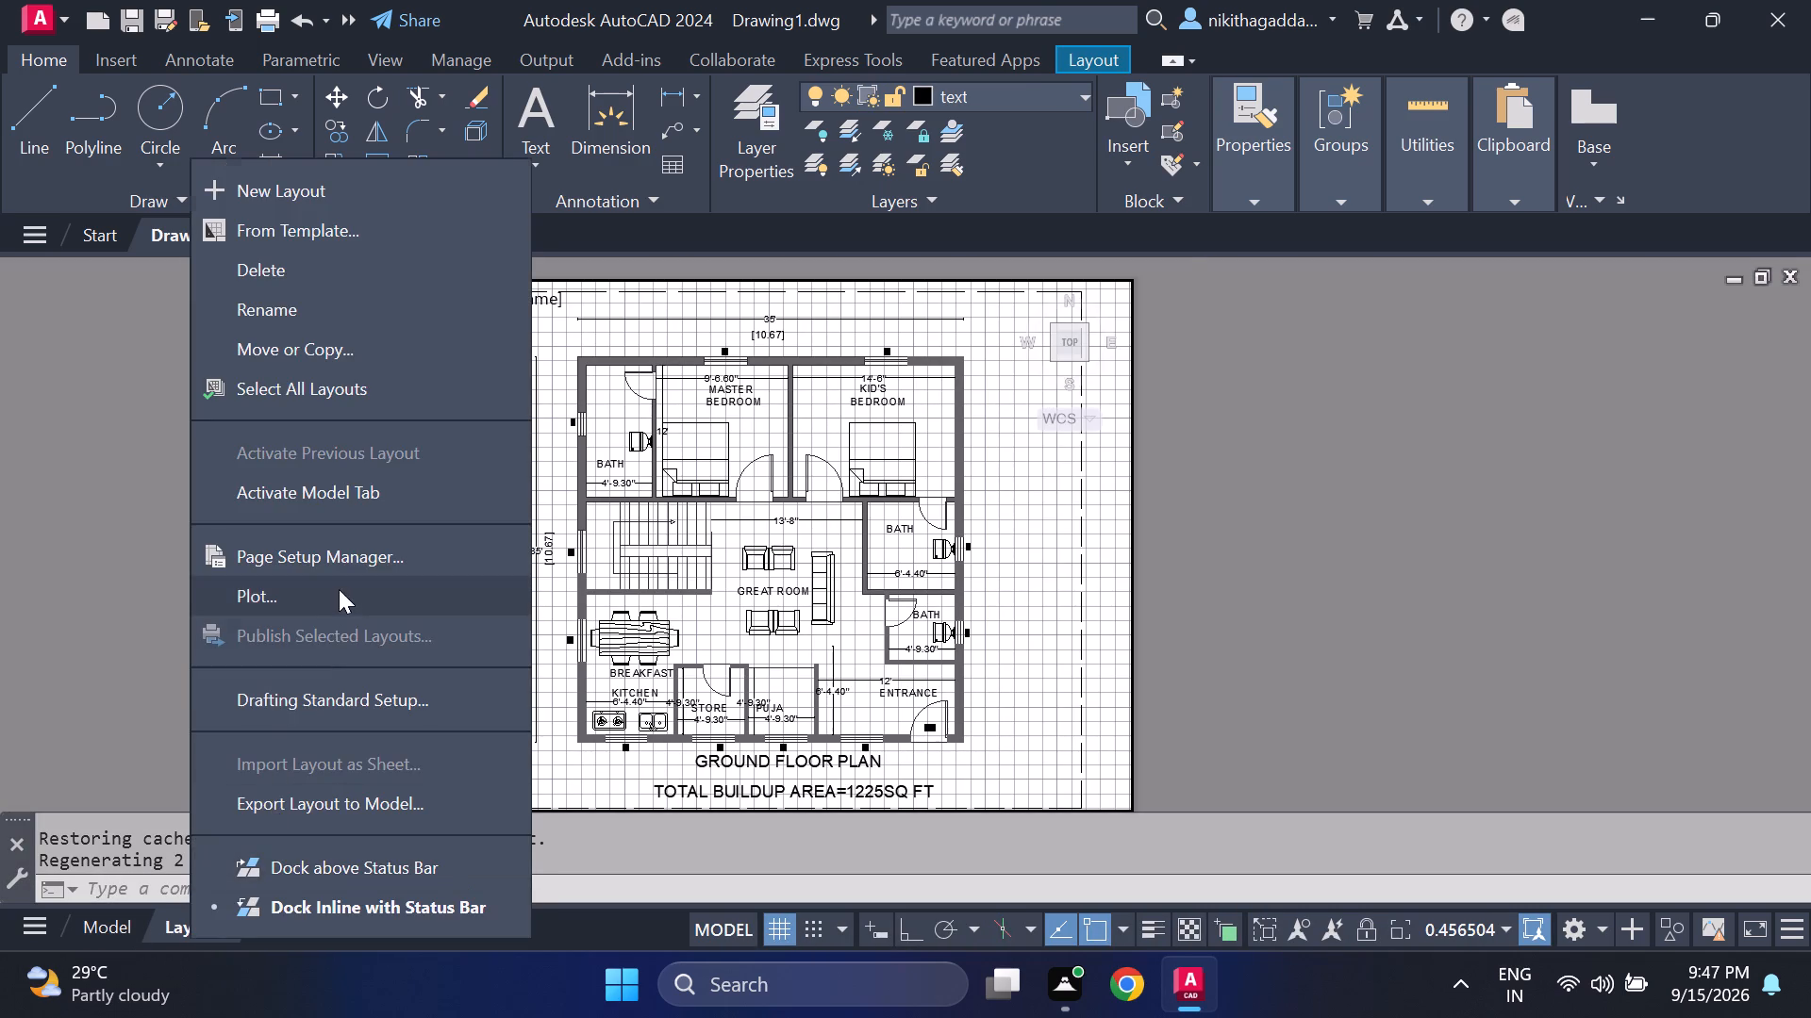
pyautogui.click(690, 548)
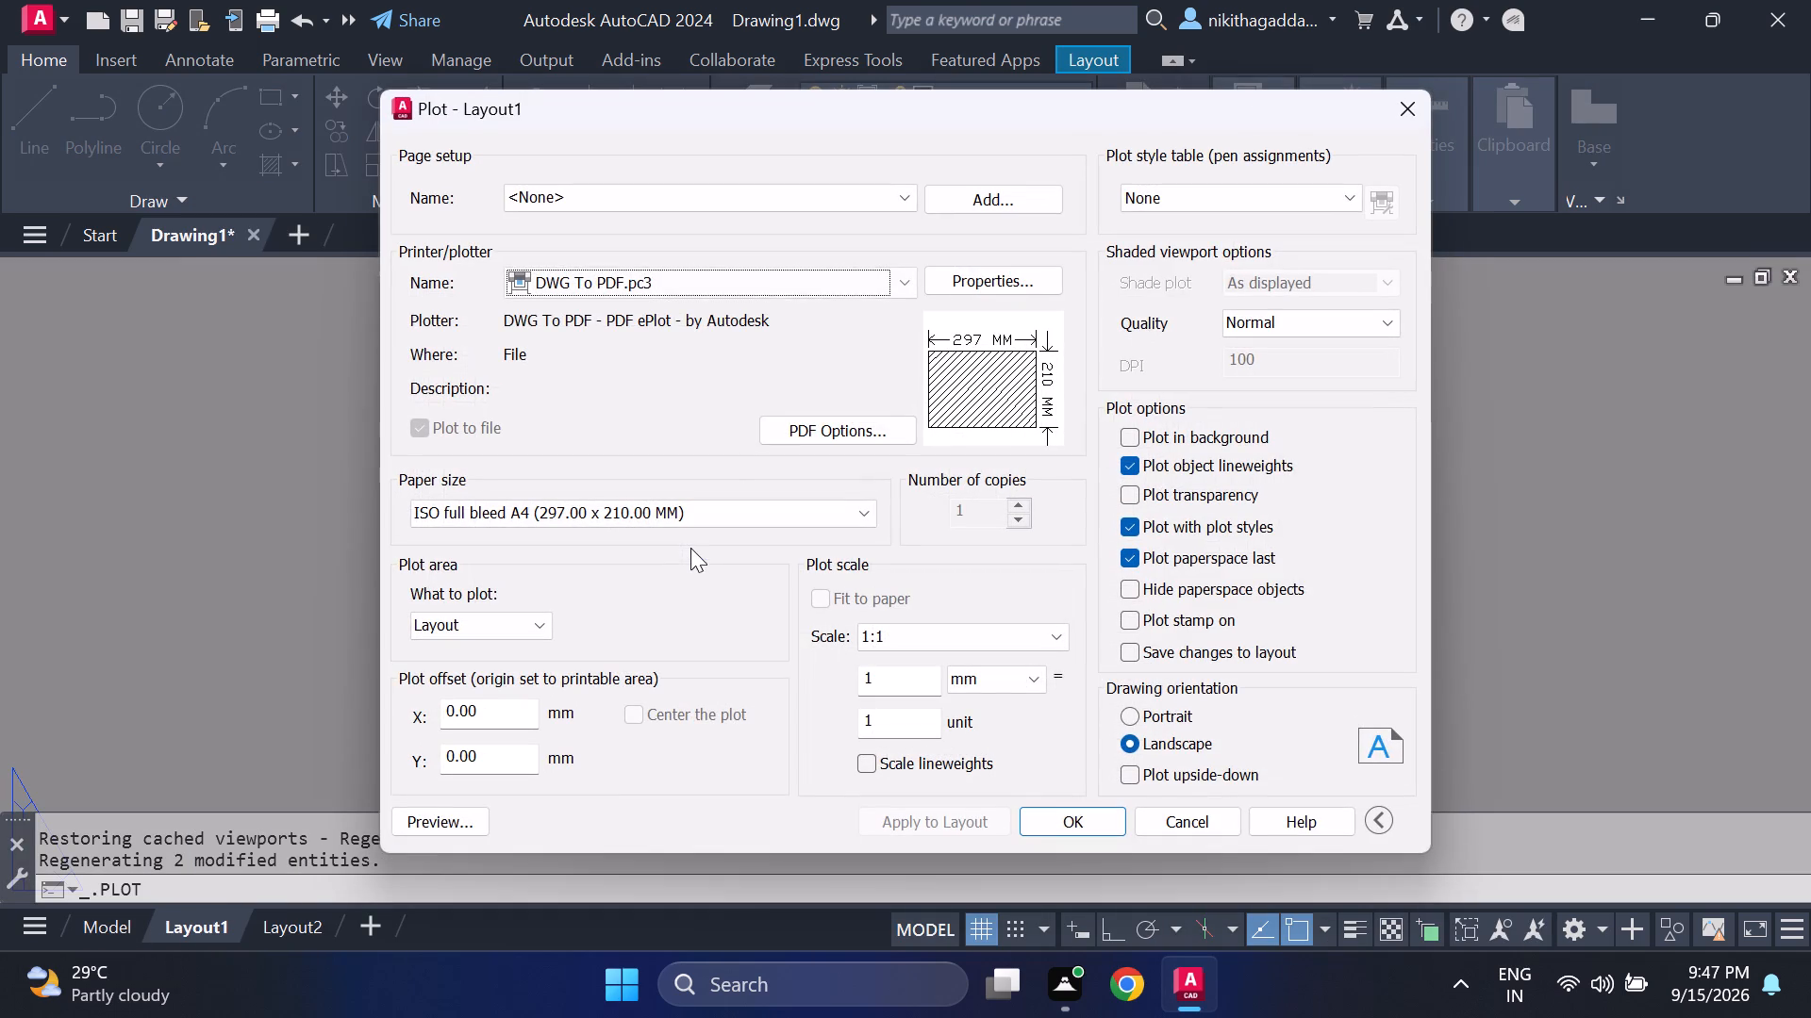
pyautogui.click(447, 813)
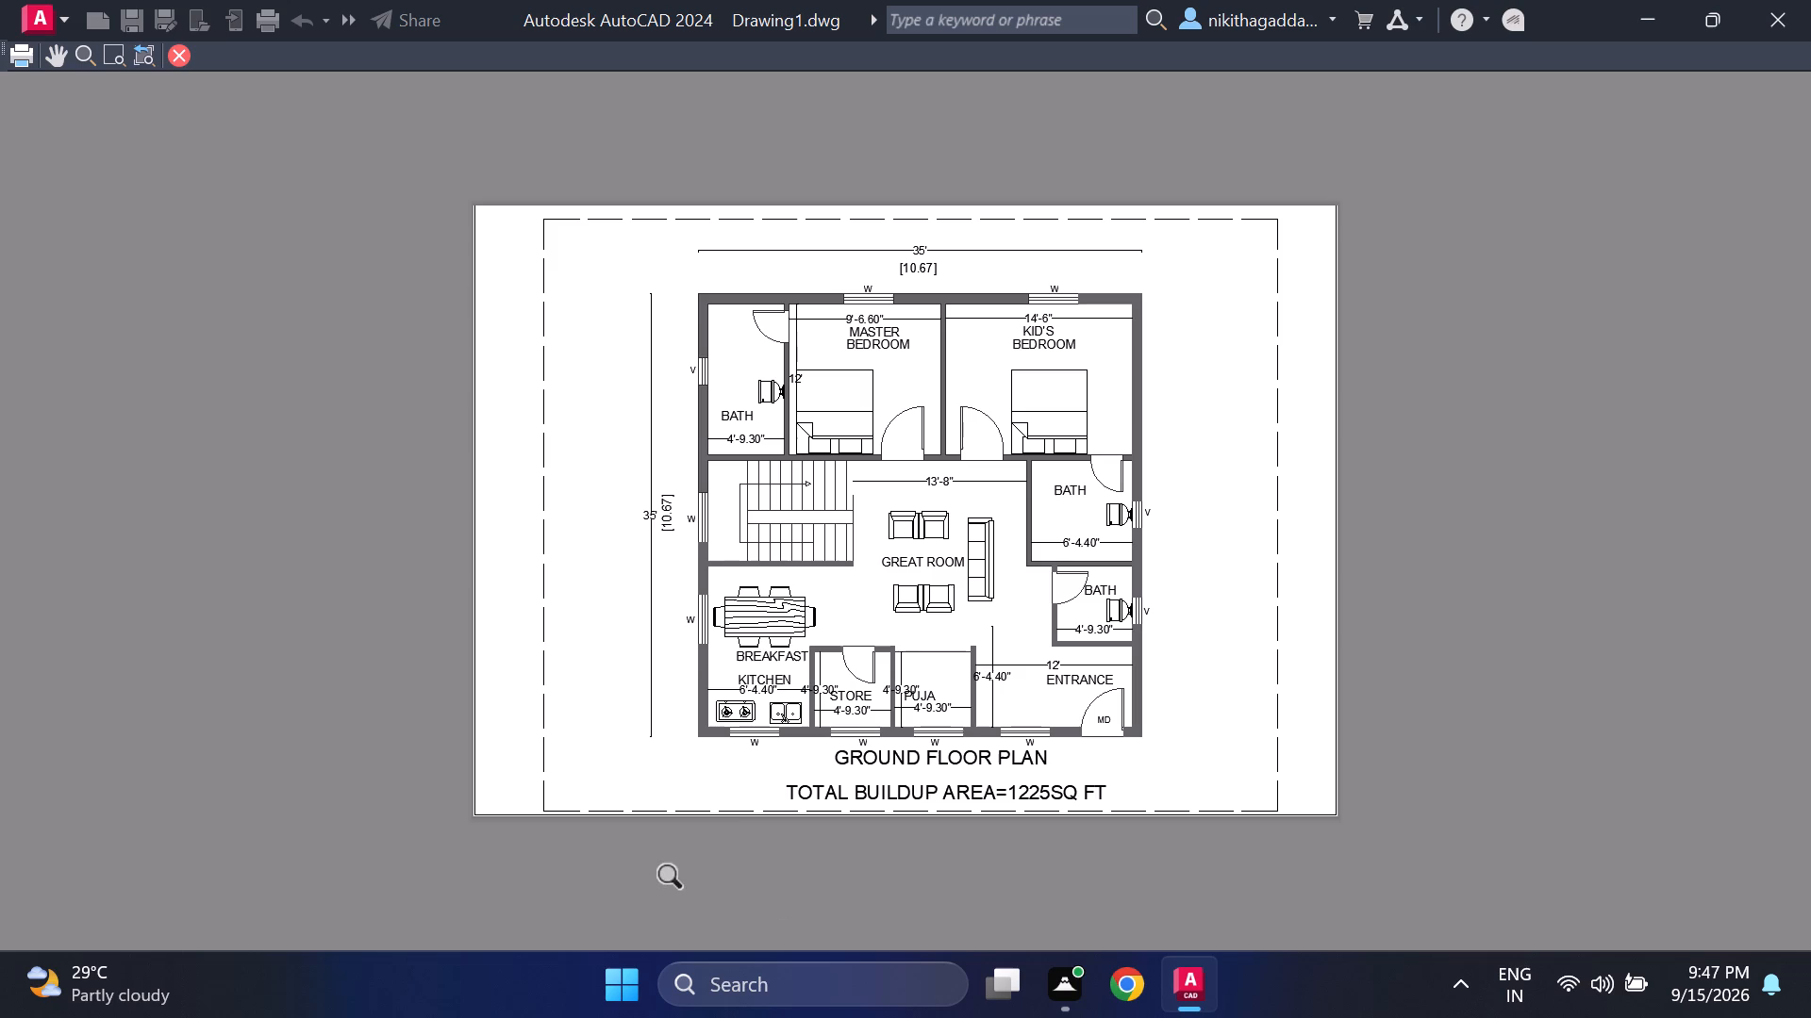
pyautogui.scroll(1, 995, 731)
pyautogui.scroll(-1, 989, 769)
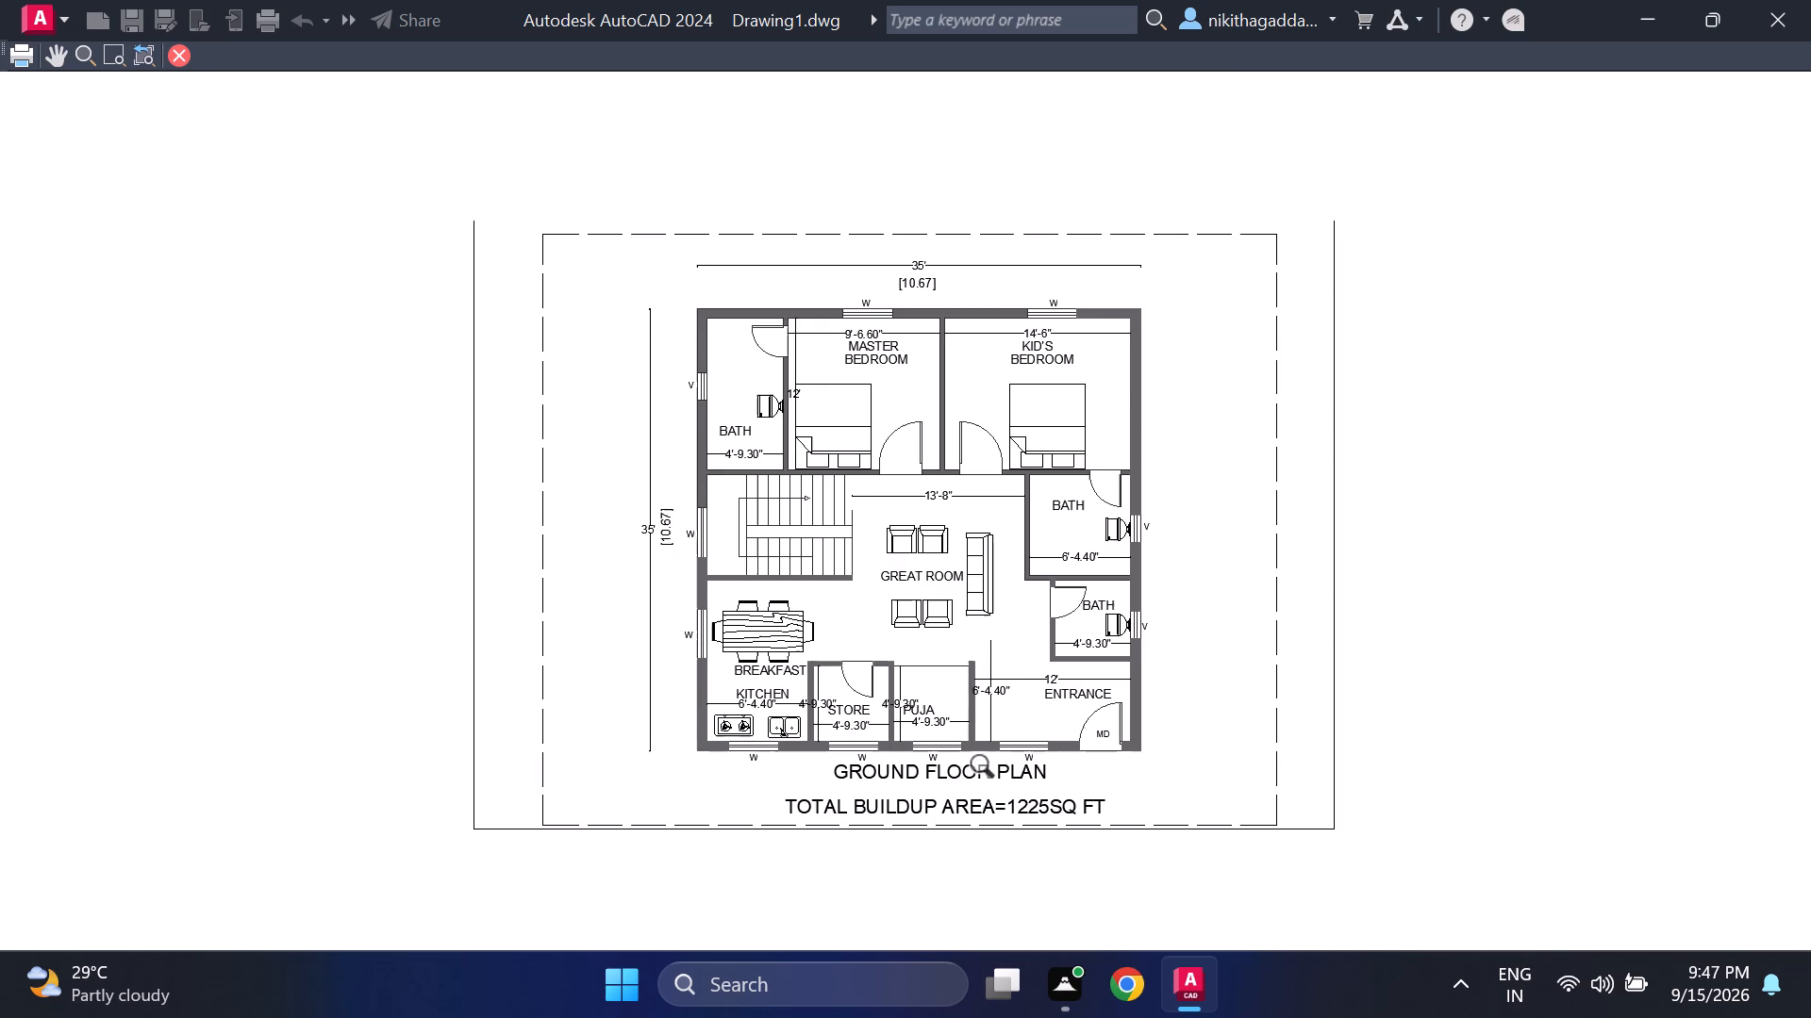
pyautogui.scroll(1, 989, 770)
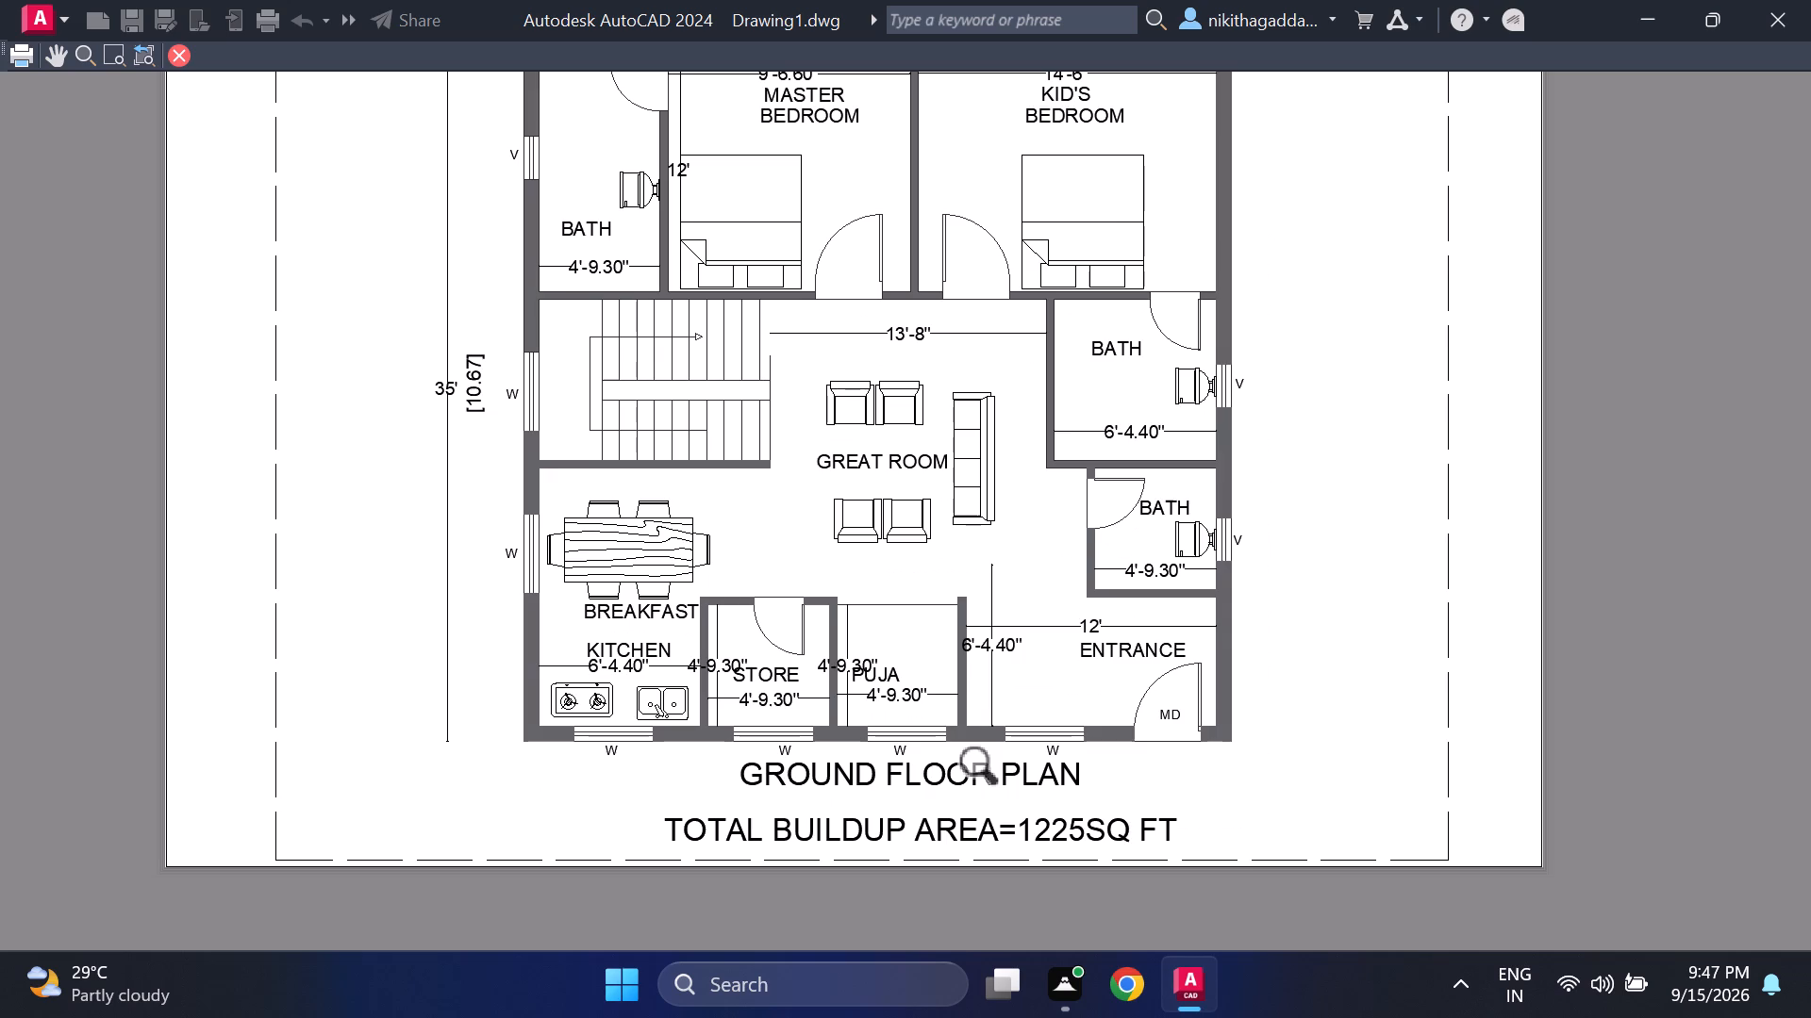
pyautogui.scroll(-1, 989, 770)
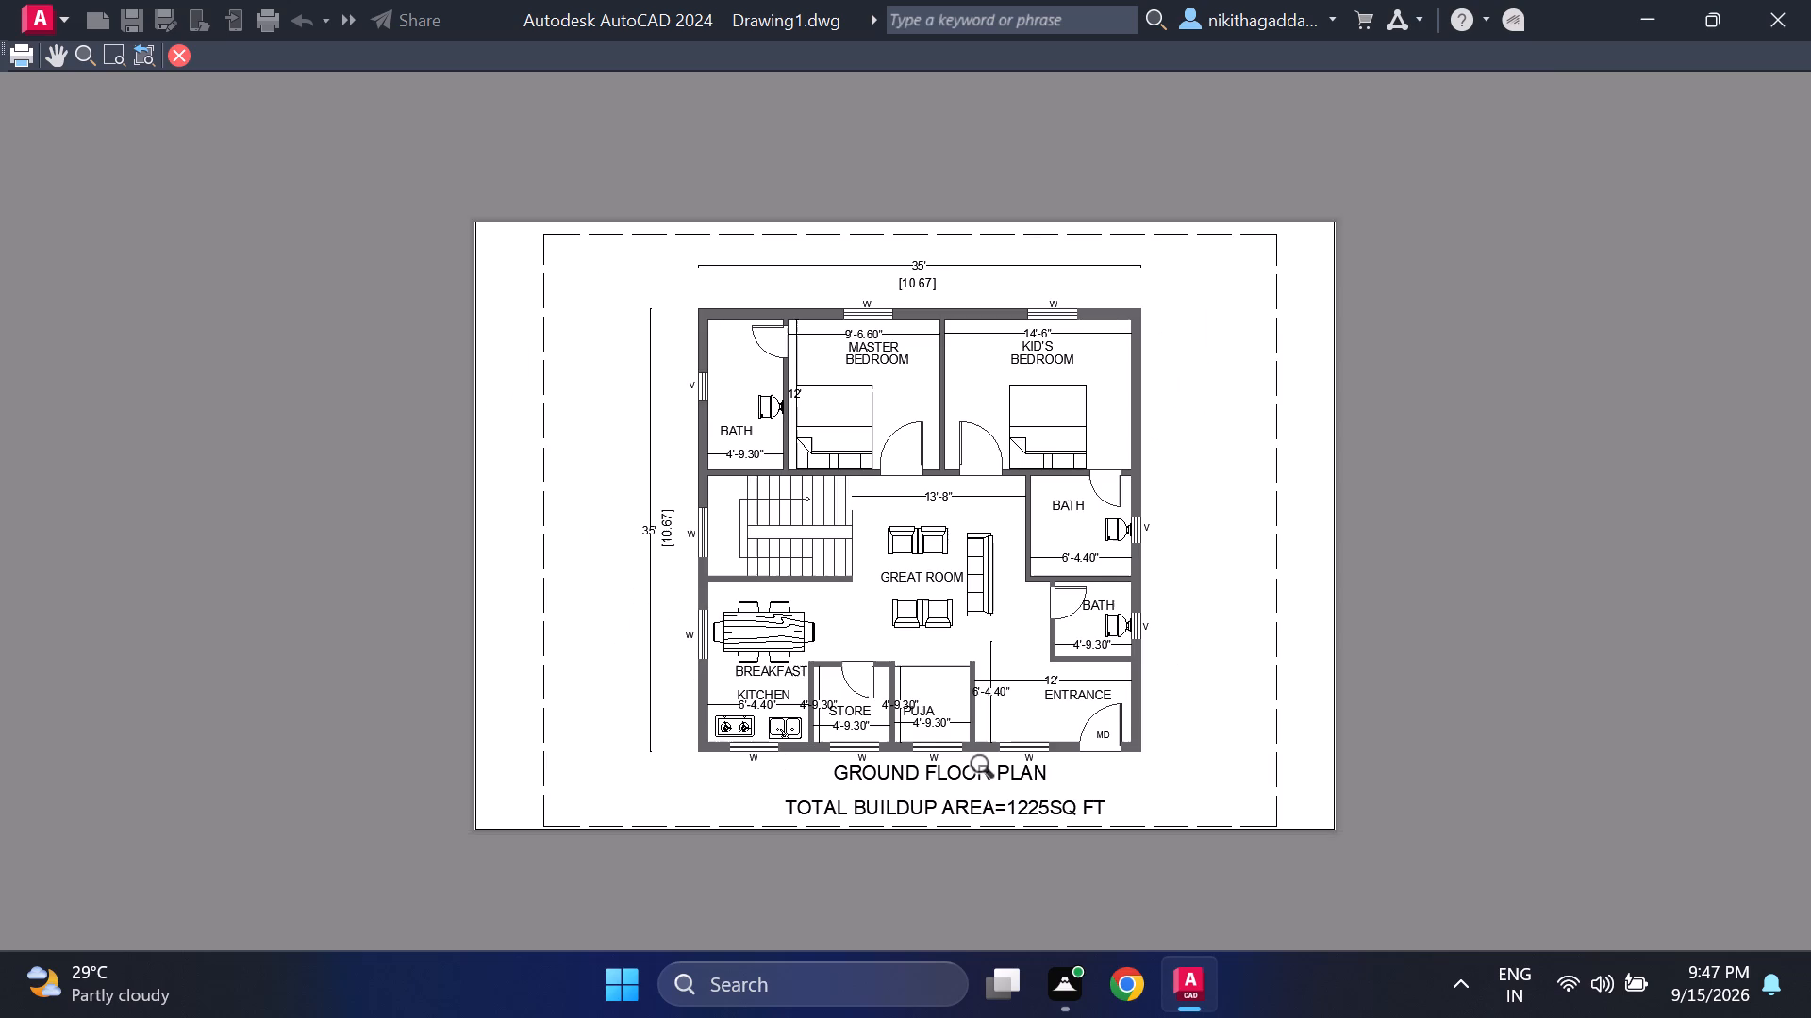
pyautogui.scroll(2, 945, 530)
pyautogui.scroll(-2, 945, 530)
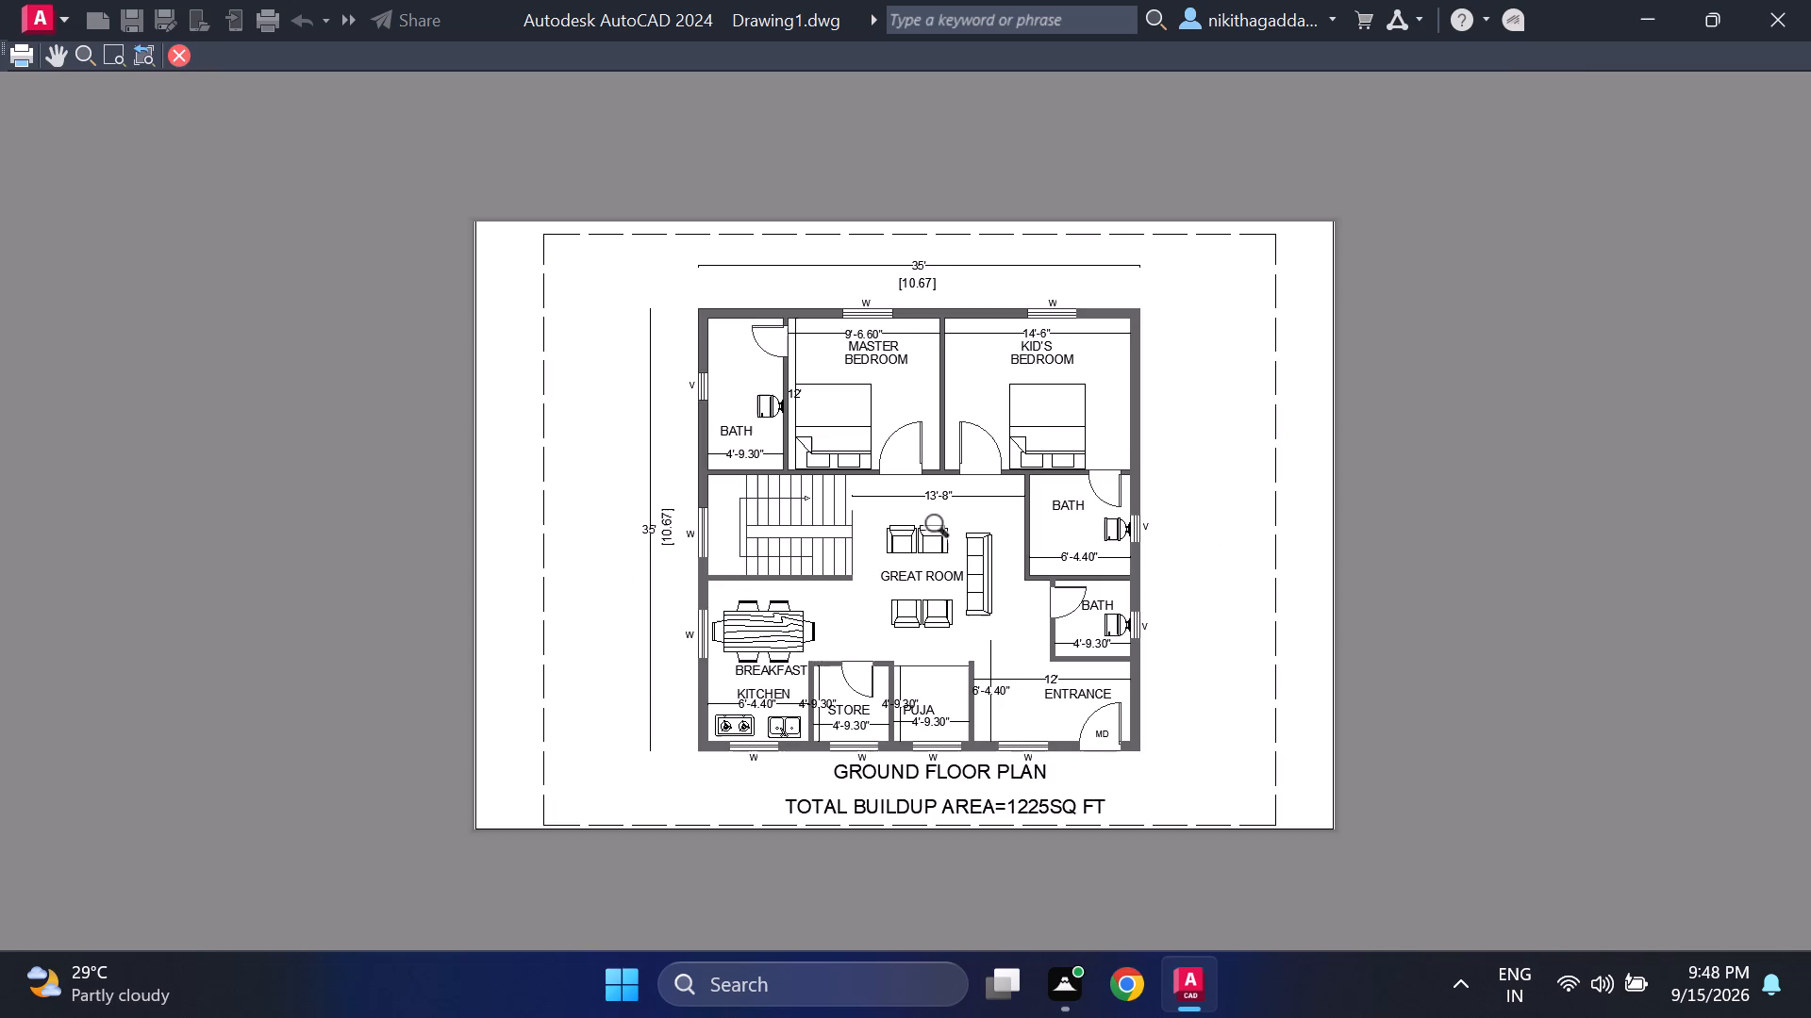
pyautogui.moveTo(944, 530); pyautogui.dragTo(888, 582, button='middle')
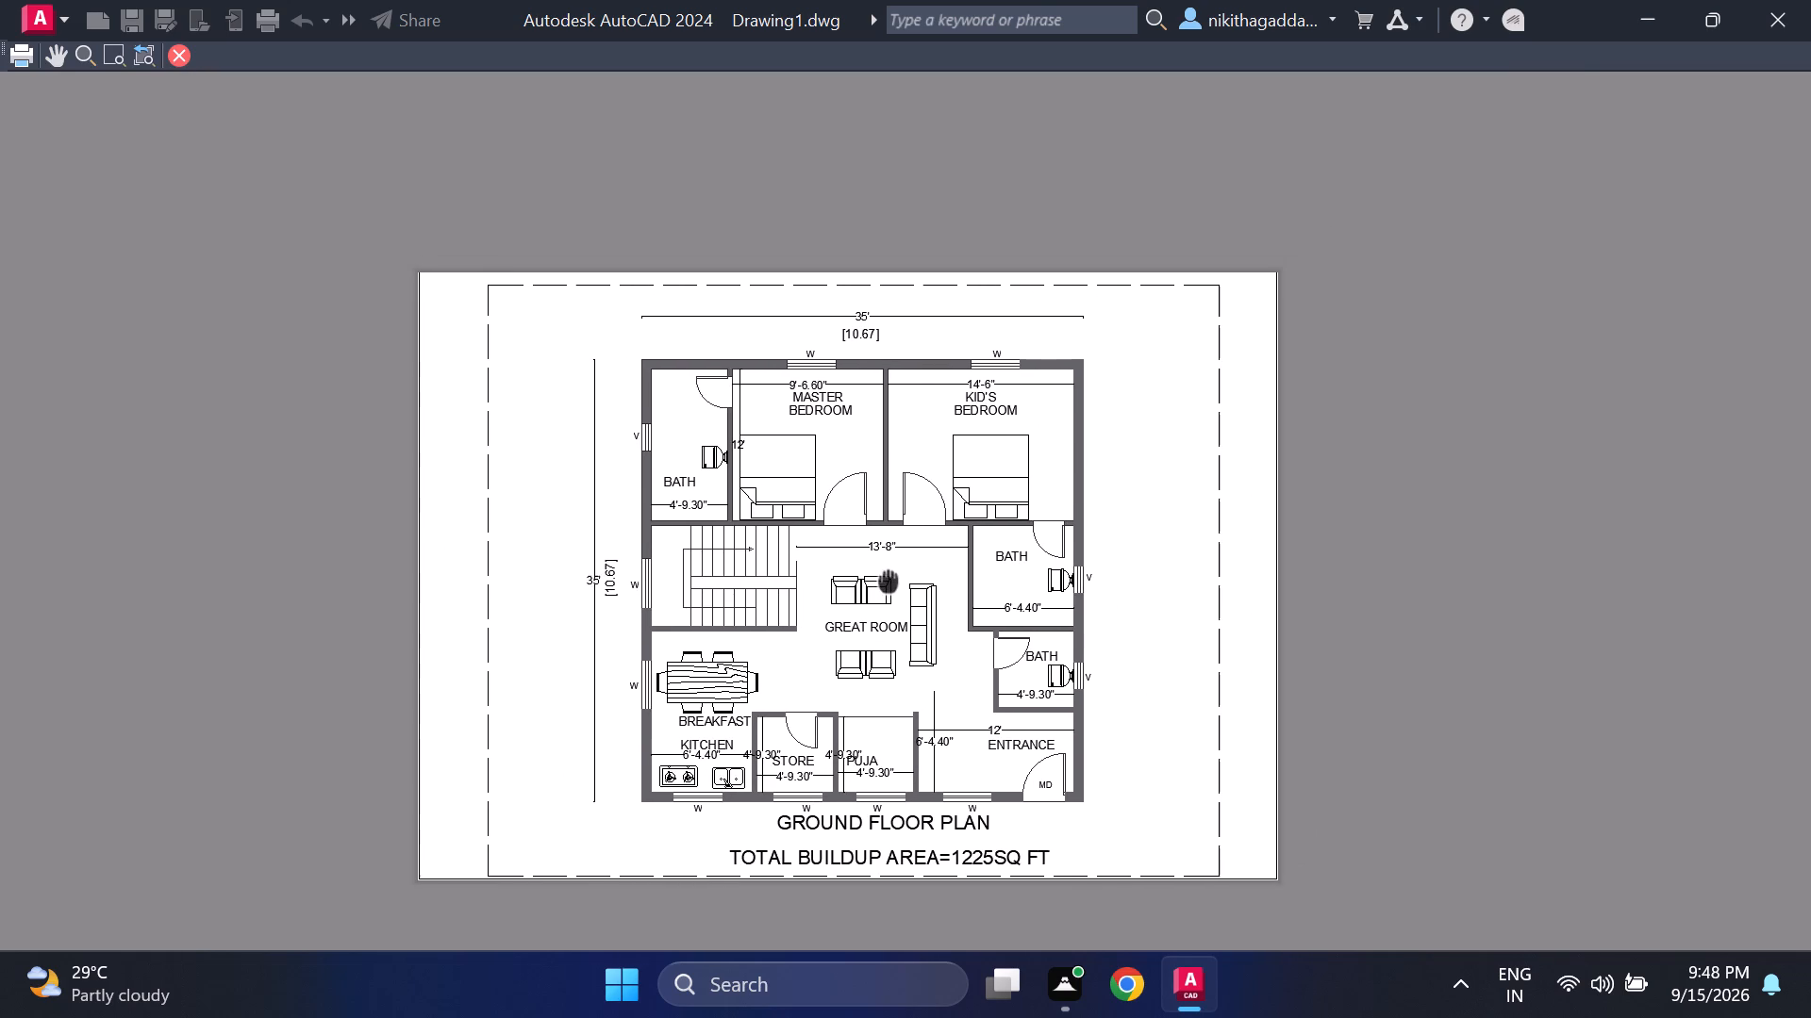
pyautogui.moveTo(888, 582); pyautogui.dragTo(885, 582, button='middle')
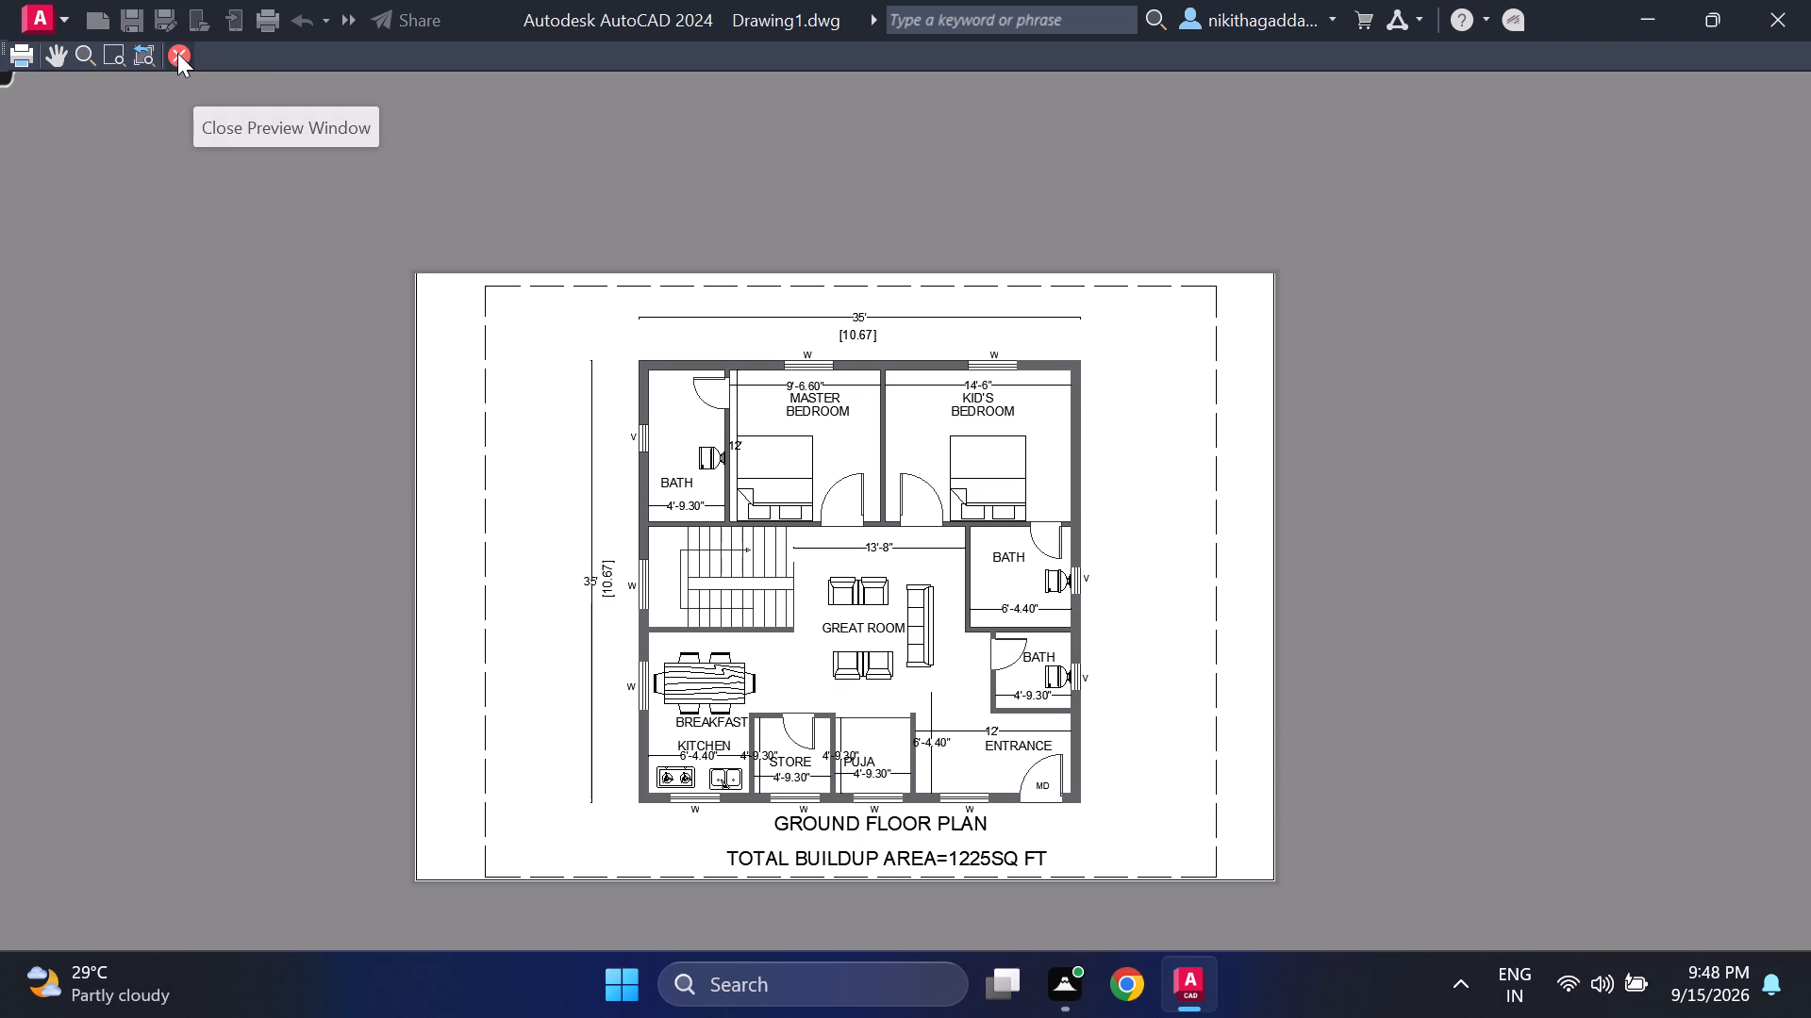
pyautogui.click(177, 53)
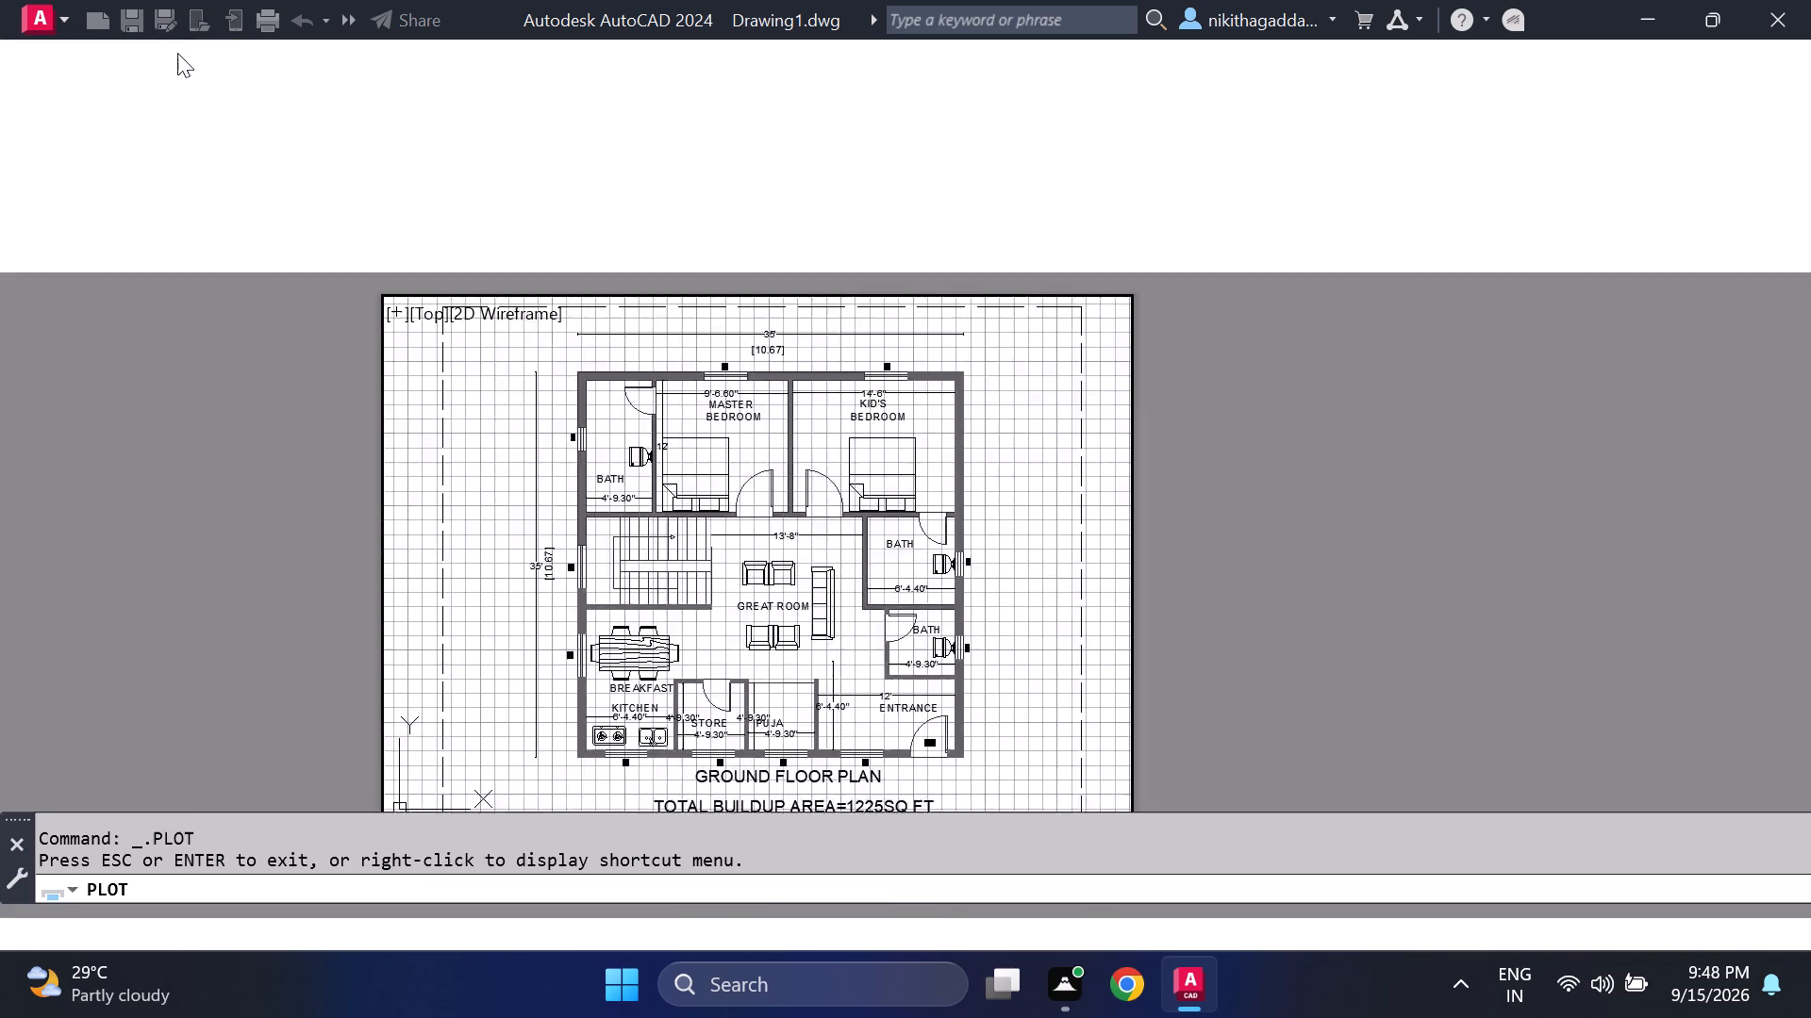
pyautogui.scroll(-1, 619, 722)
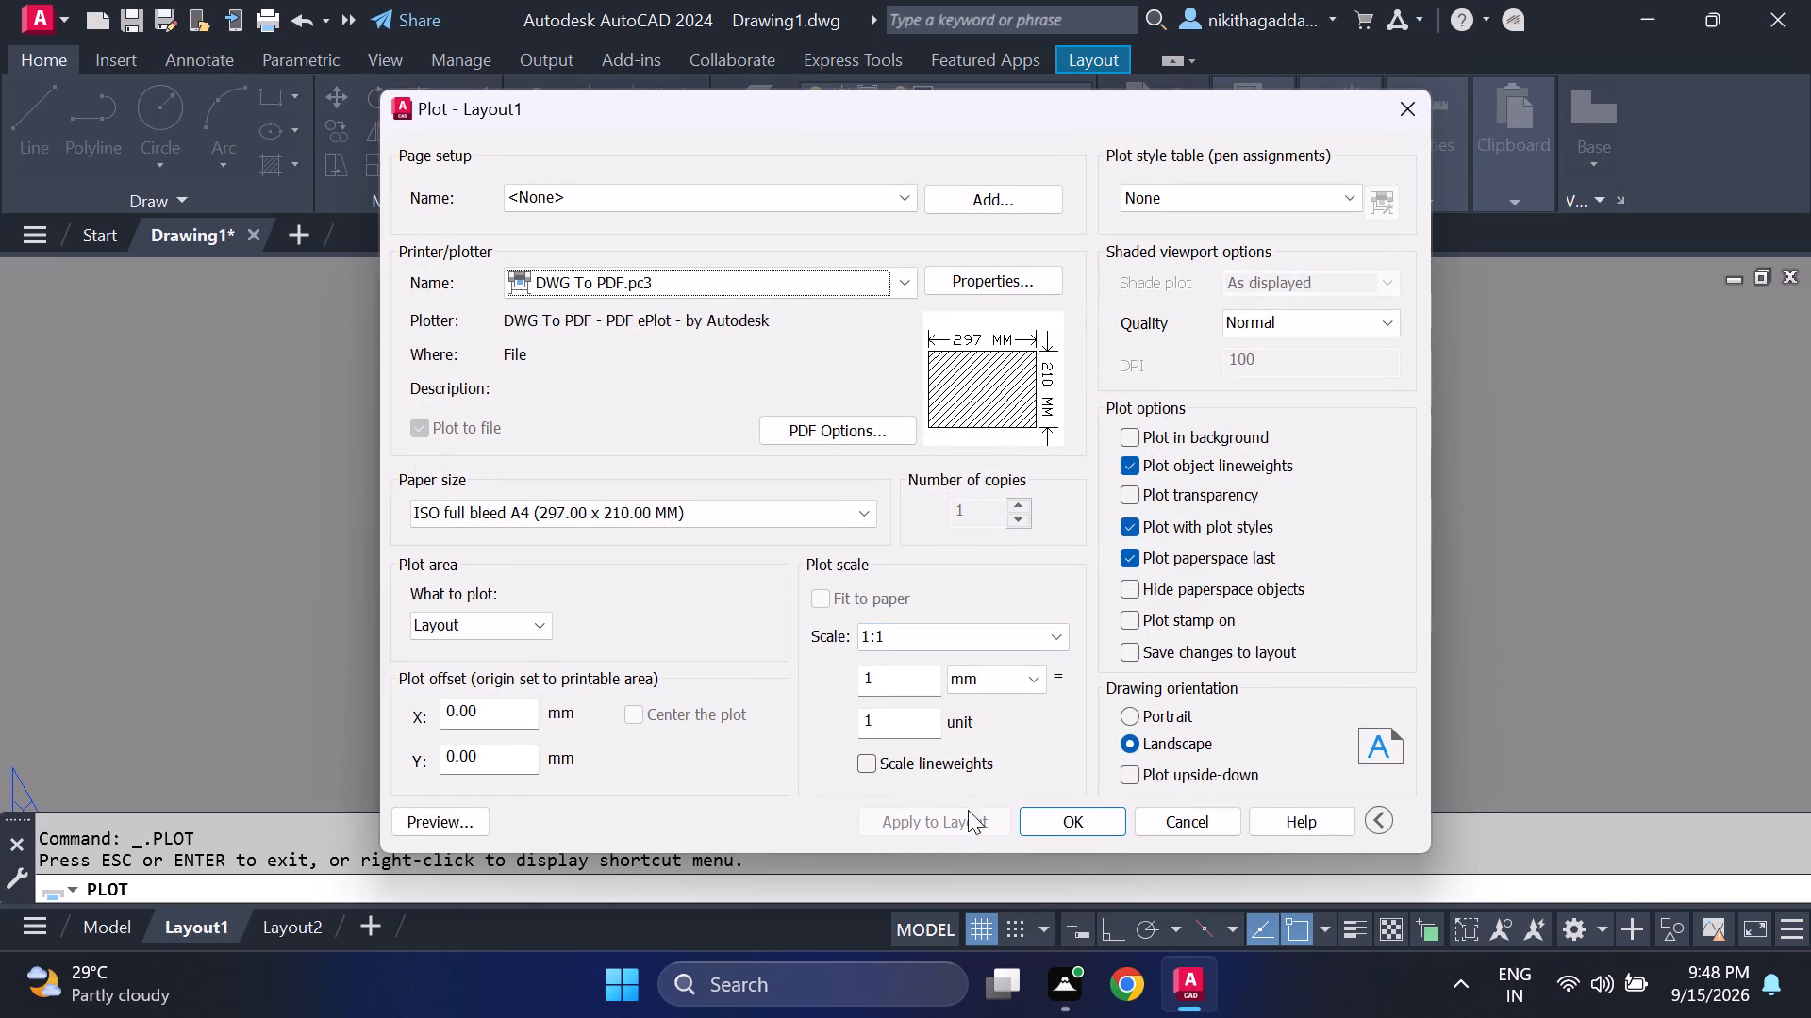
pyautogui.click(1079, 814)
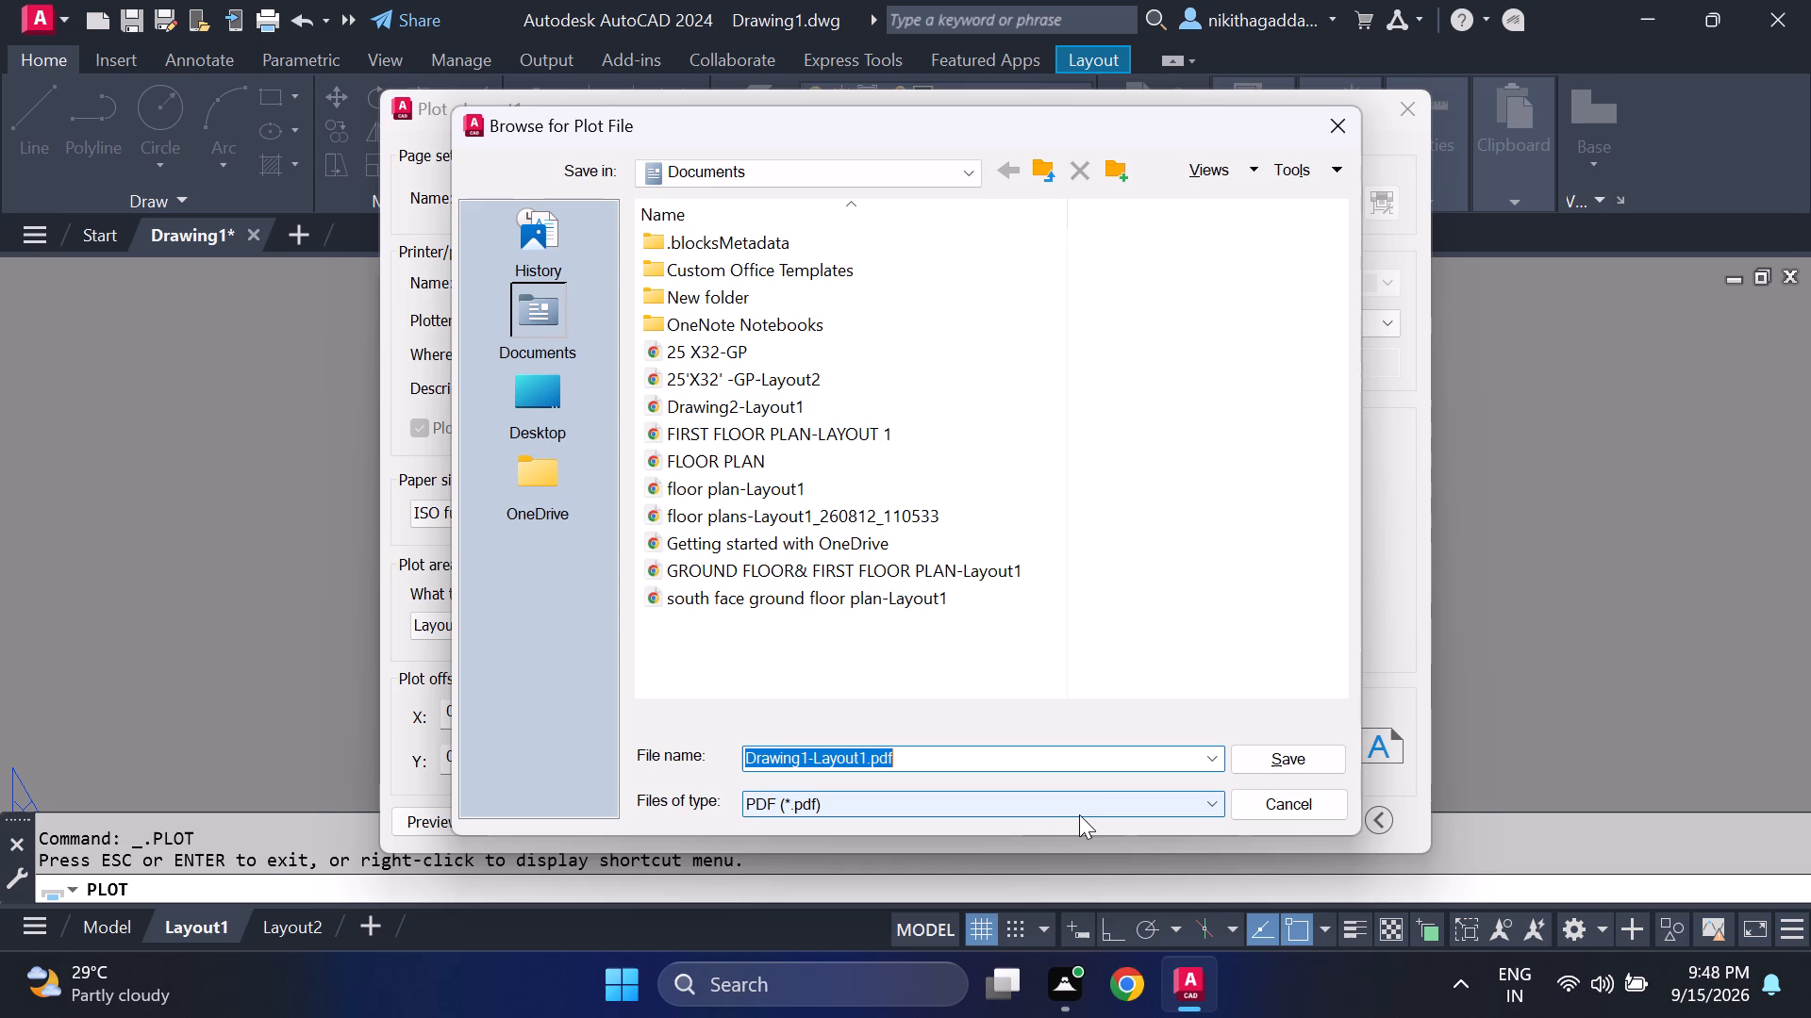
pyautogui.click(1339, 127)
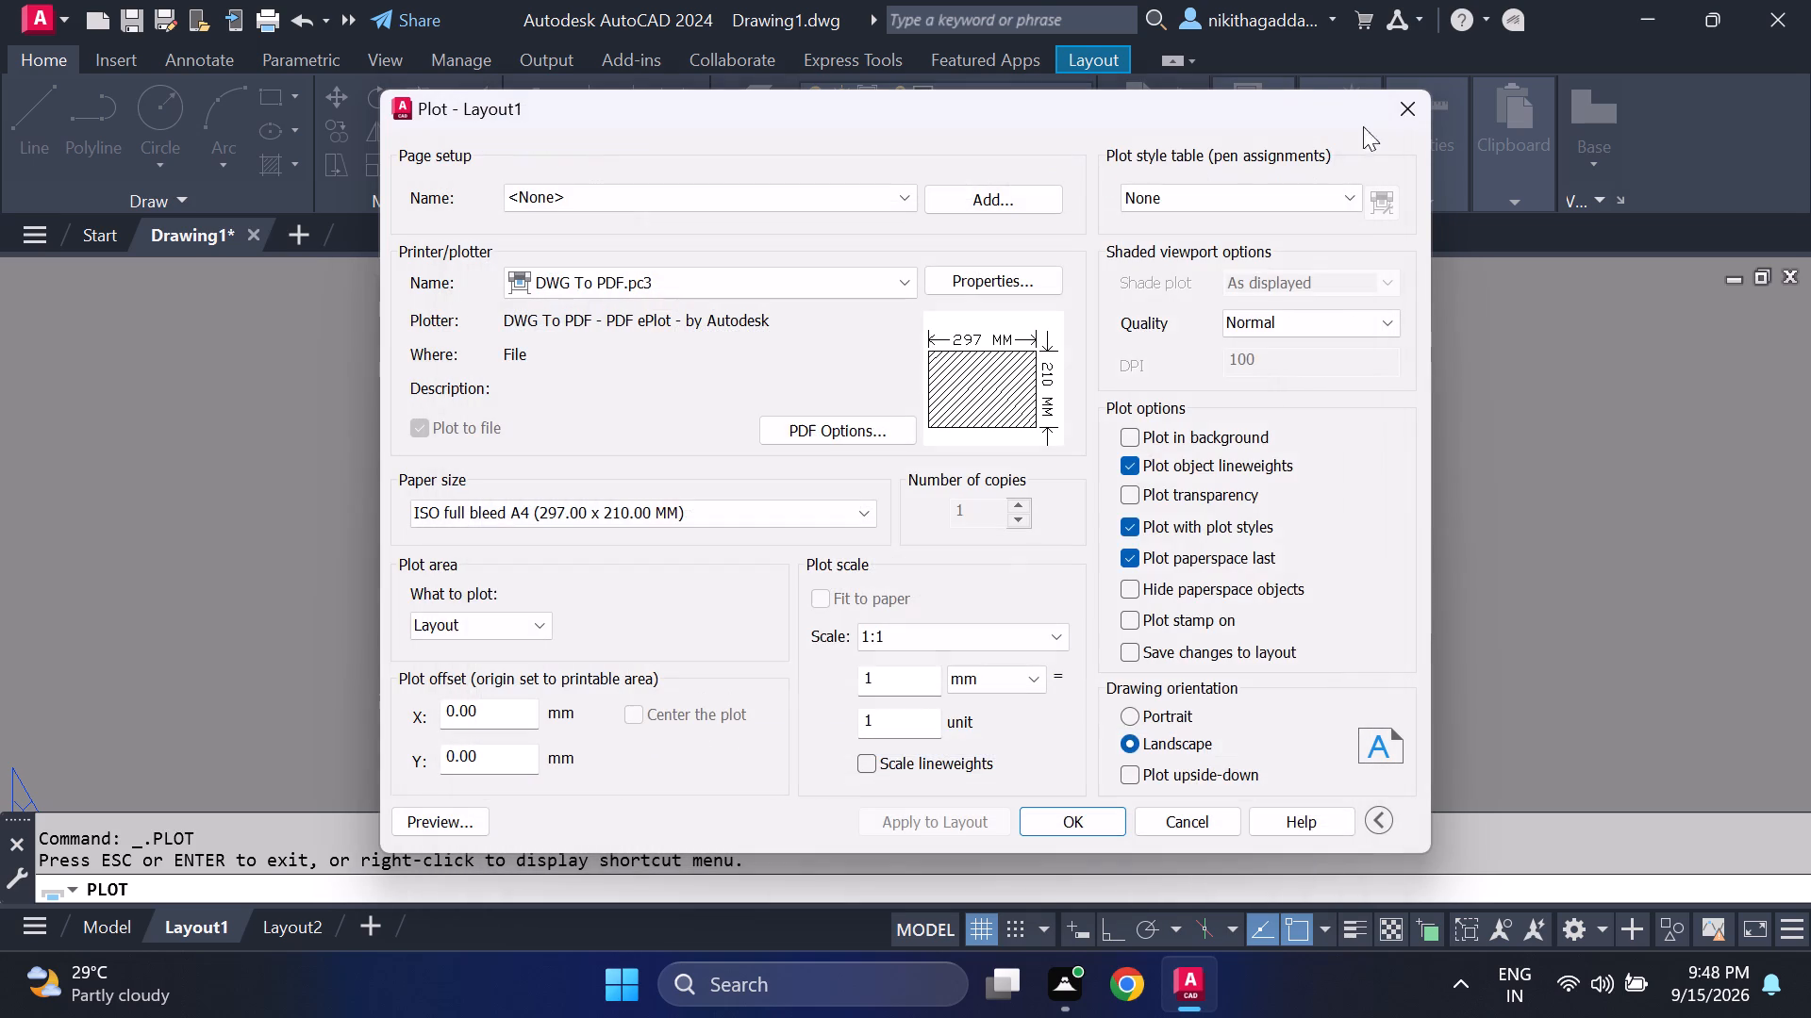
pyautogui.click(1425, 101)
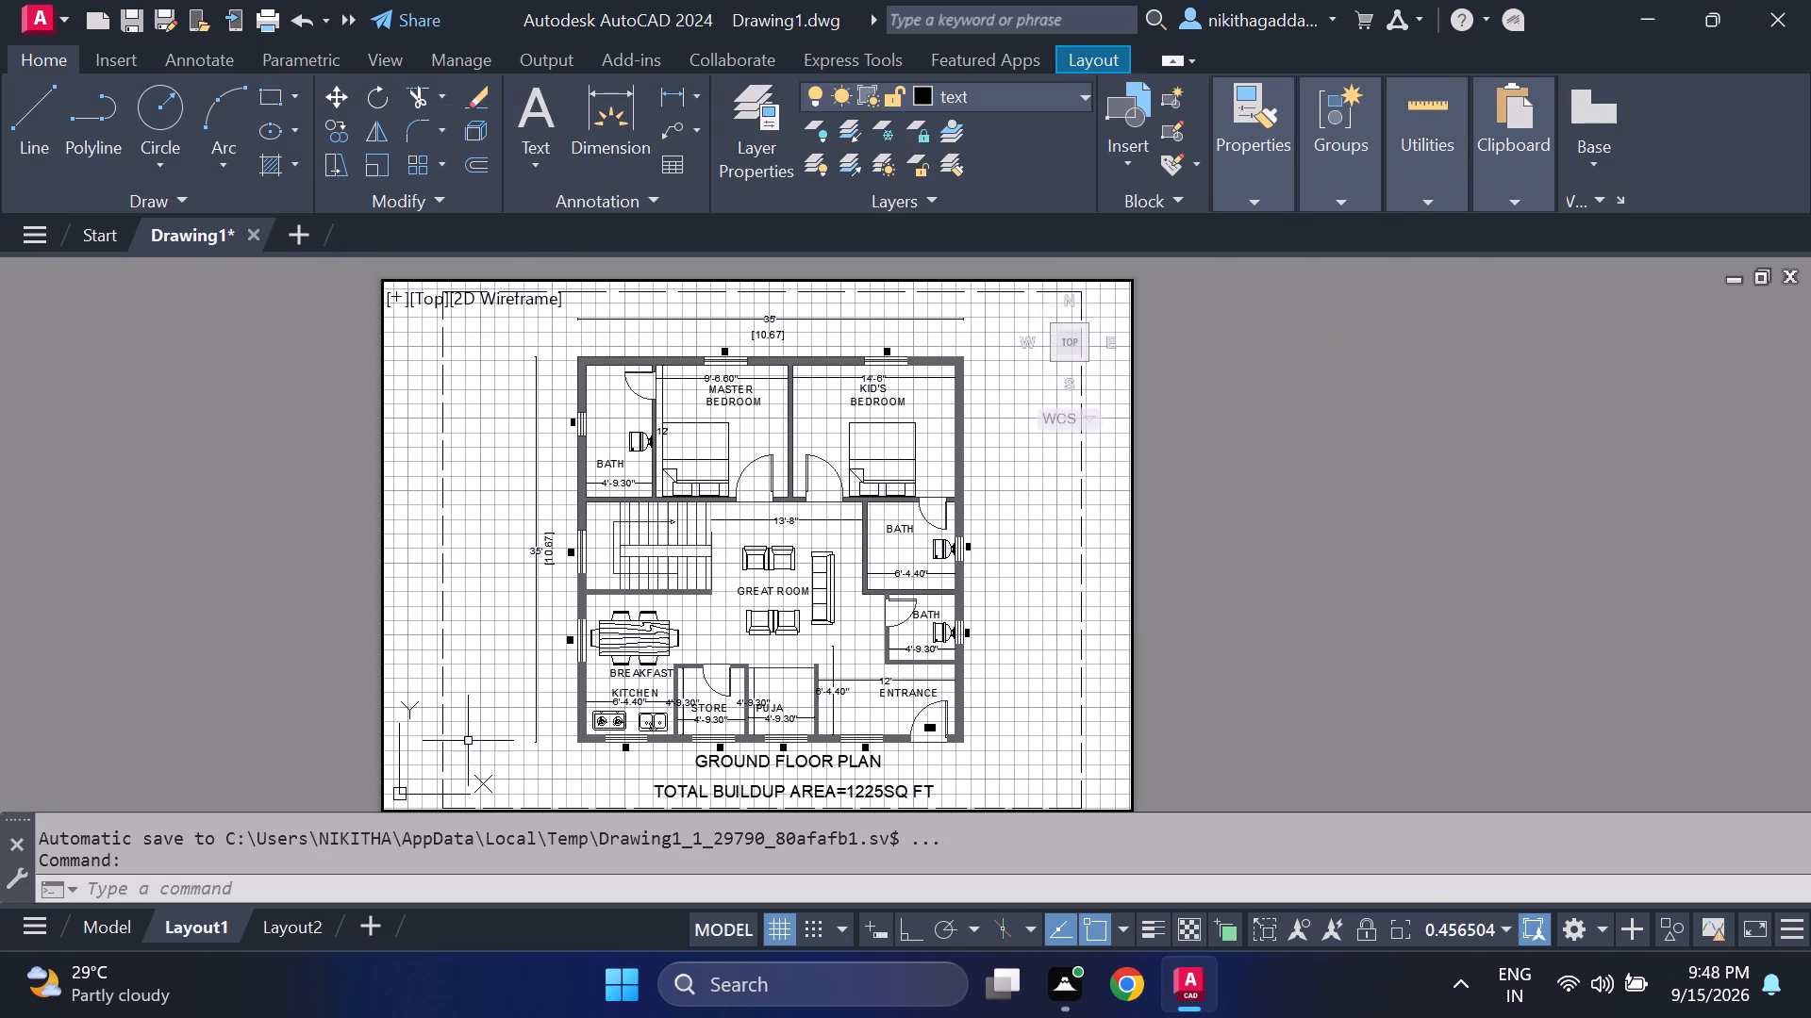
# Return to model space and examine the whole ground floor plan with its title texts and dashed boundary.
pyautogui.click(119, 930)
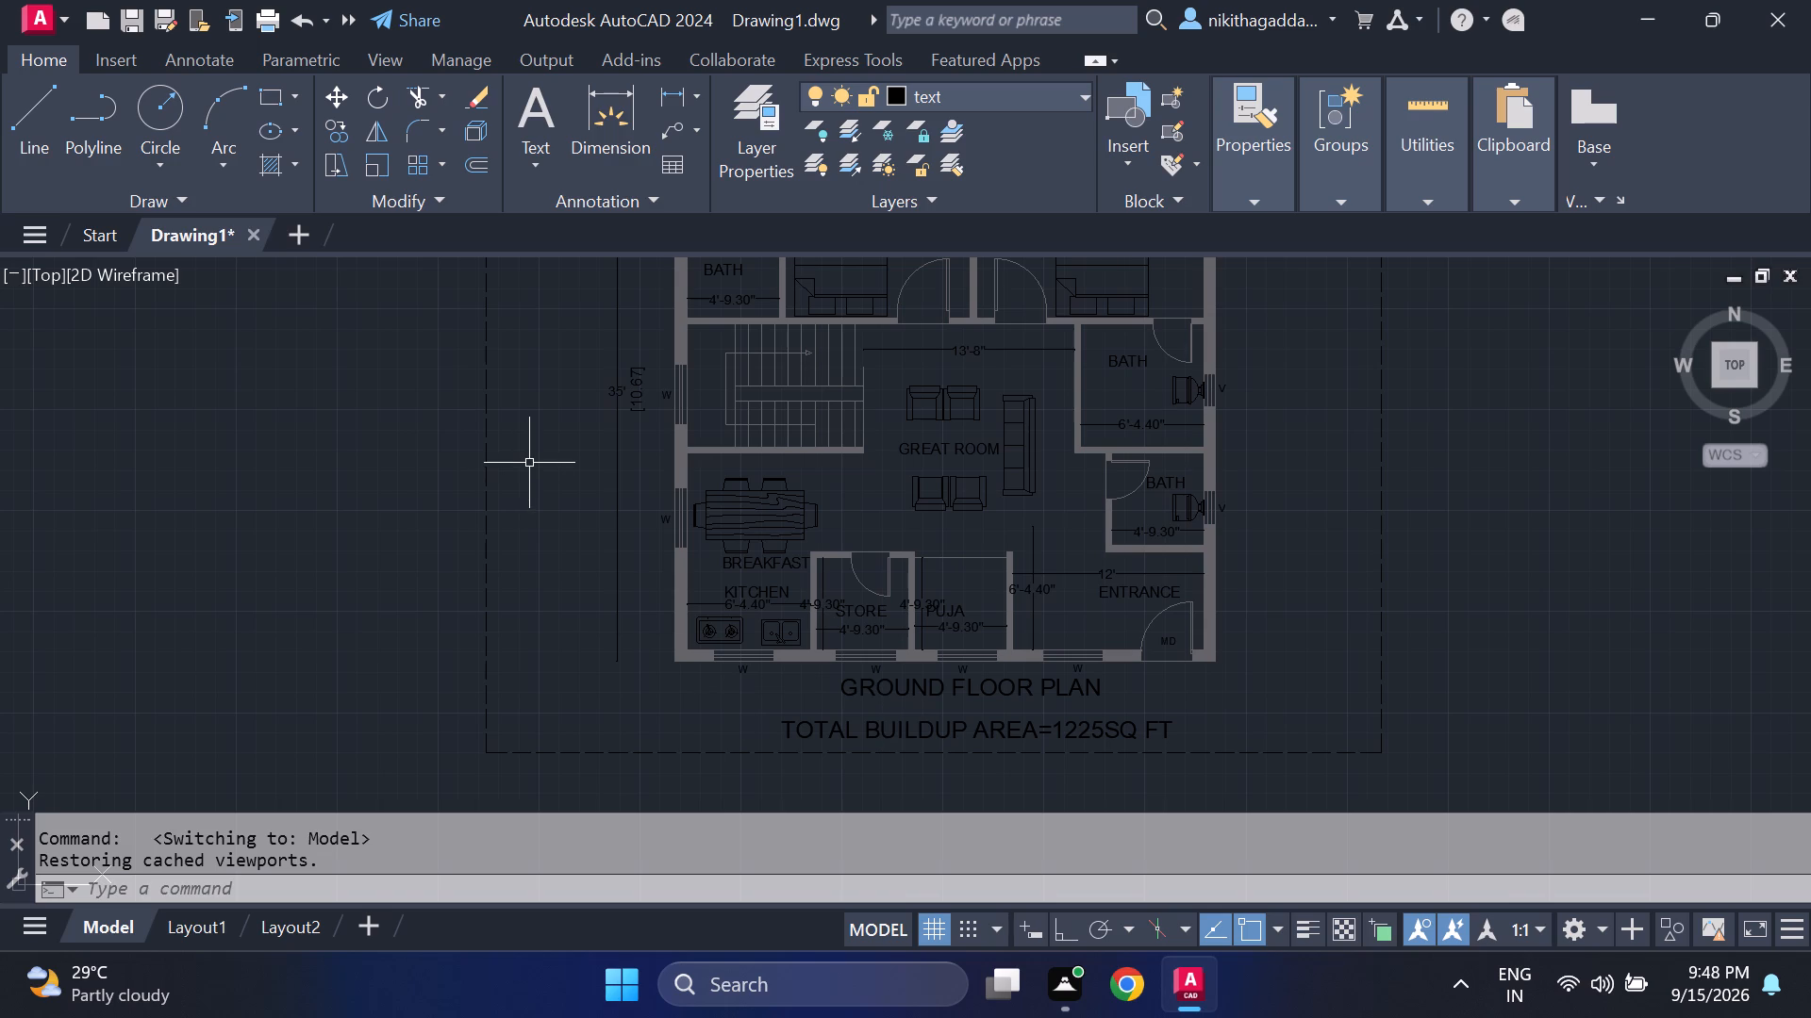
pyautogui.scroll(-2, 457, 500)
pyautogui.scroll(2, 468, 484)
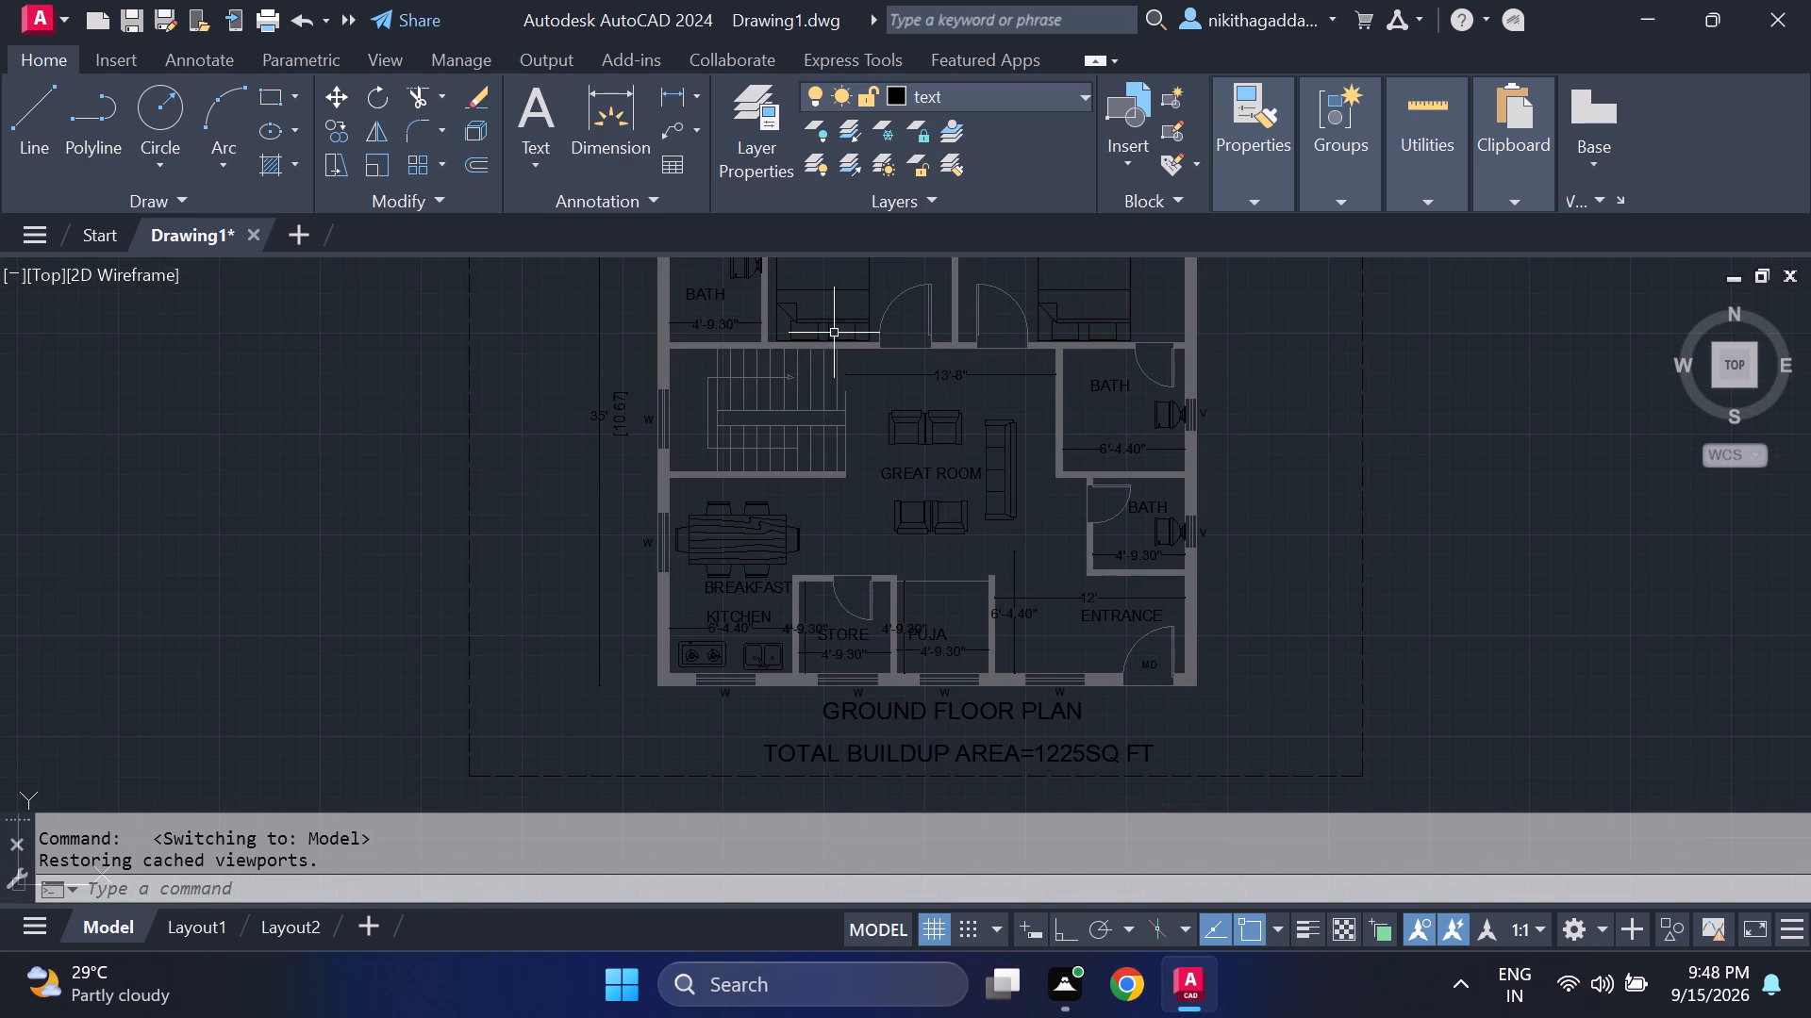
pyautogui.scroll(-1, 1281, 507)
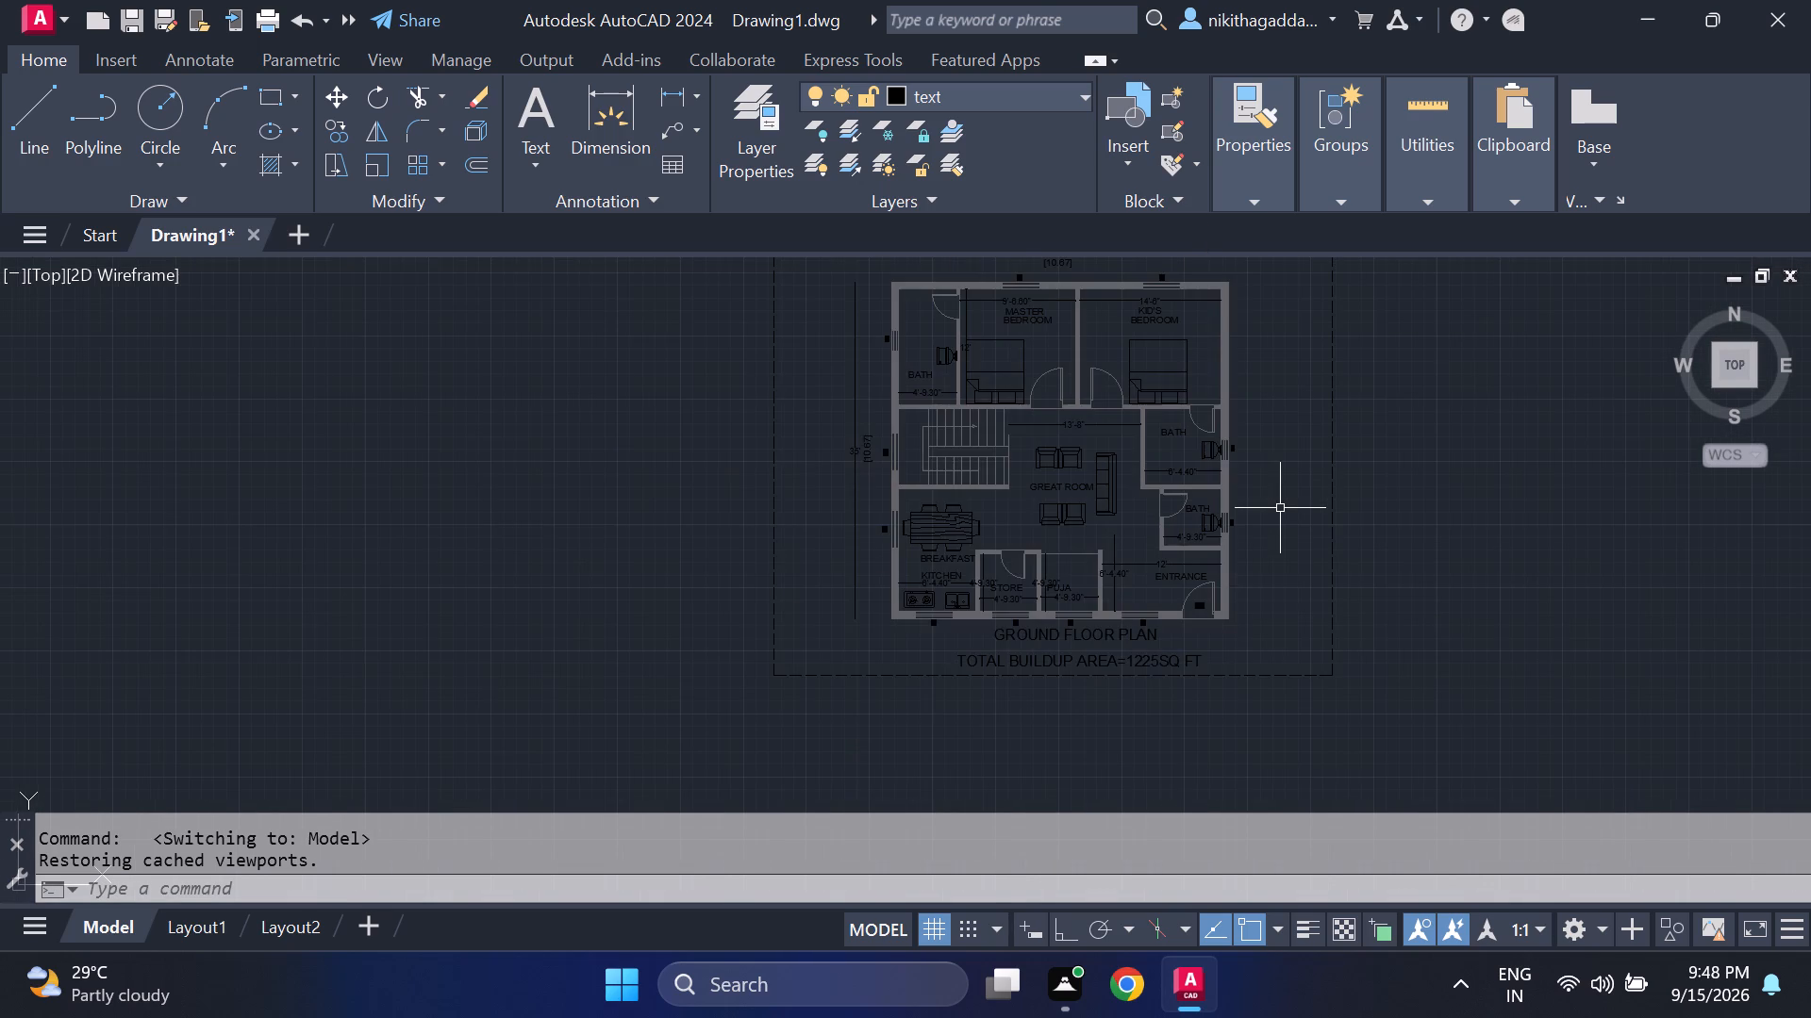
pyautogui.middleClick(1279, 509)
pyautogui.moveTo(1279, 509); pyautogui.dragTo(1262, 519, button='middle')
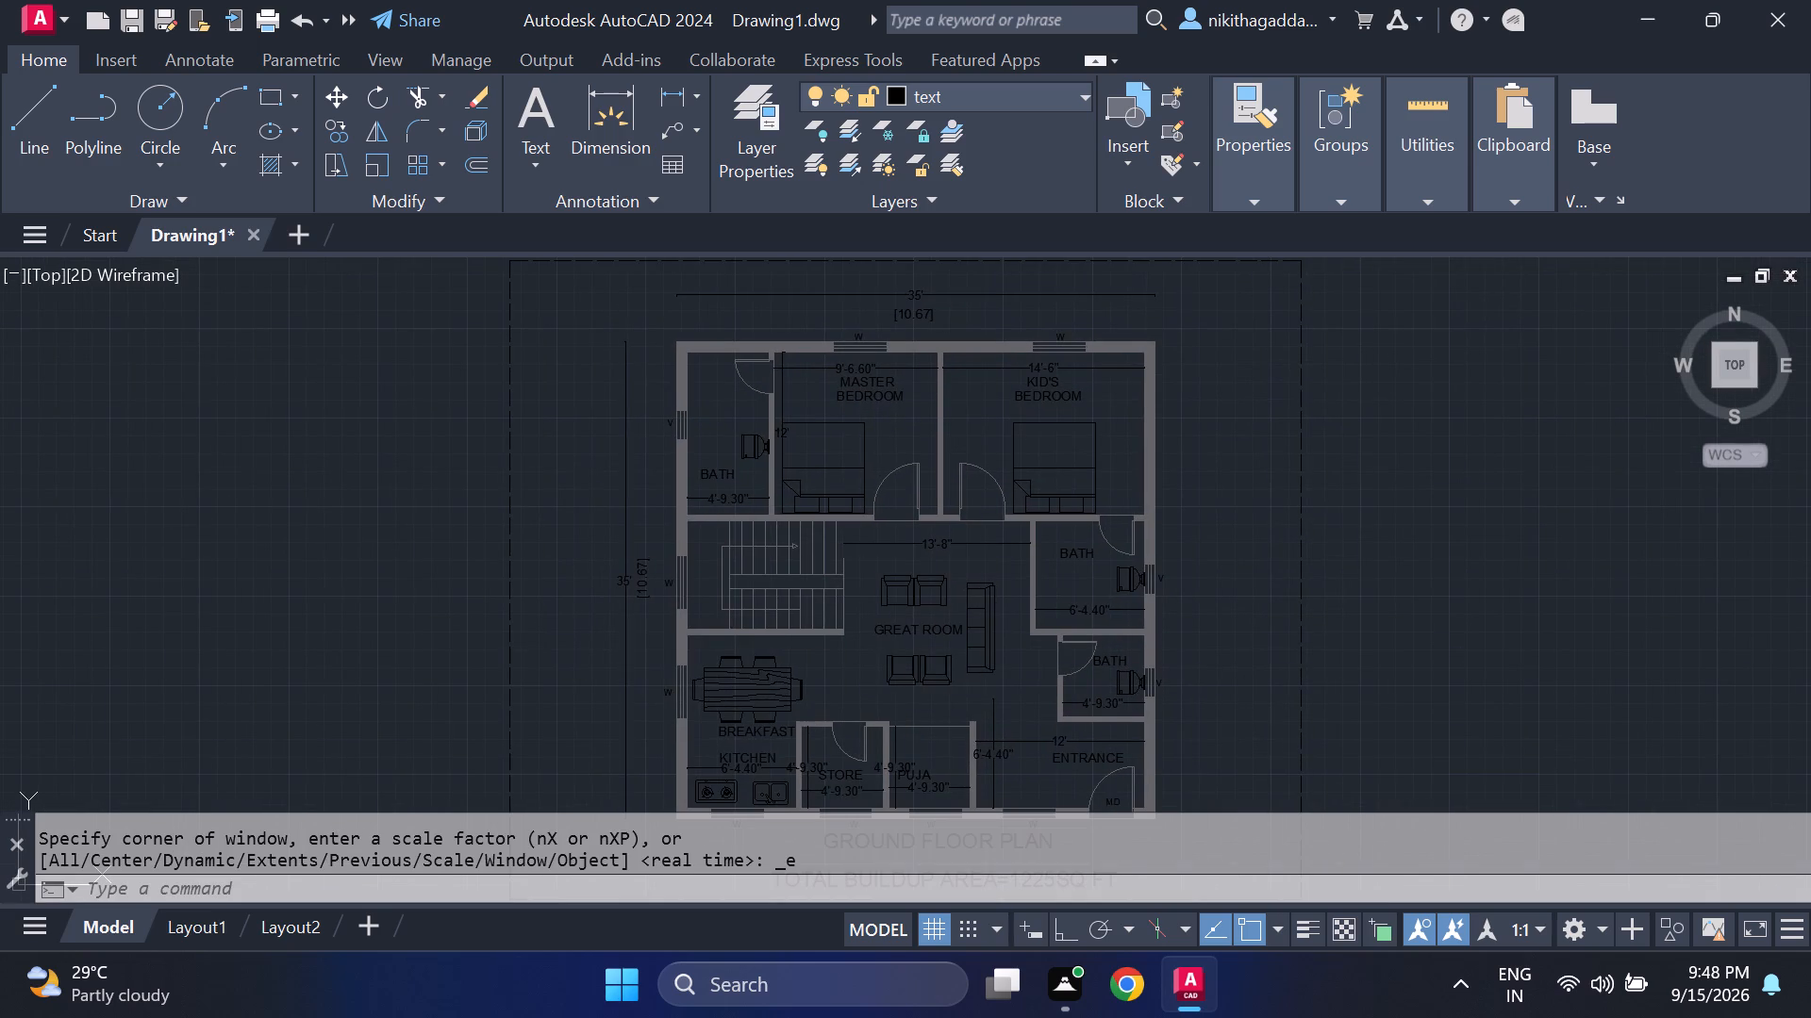
# Replace the text of the width dimension in the bath beside the great room with 8'.
pyautogui.scroll(4, 1072, 604)
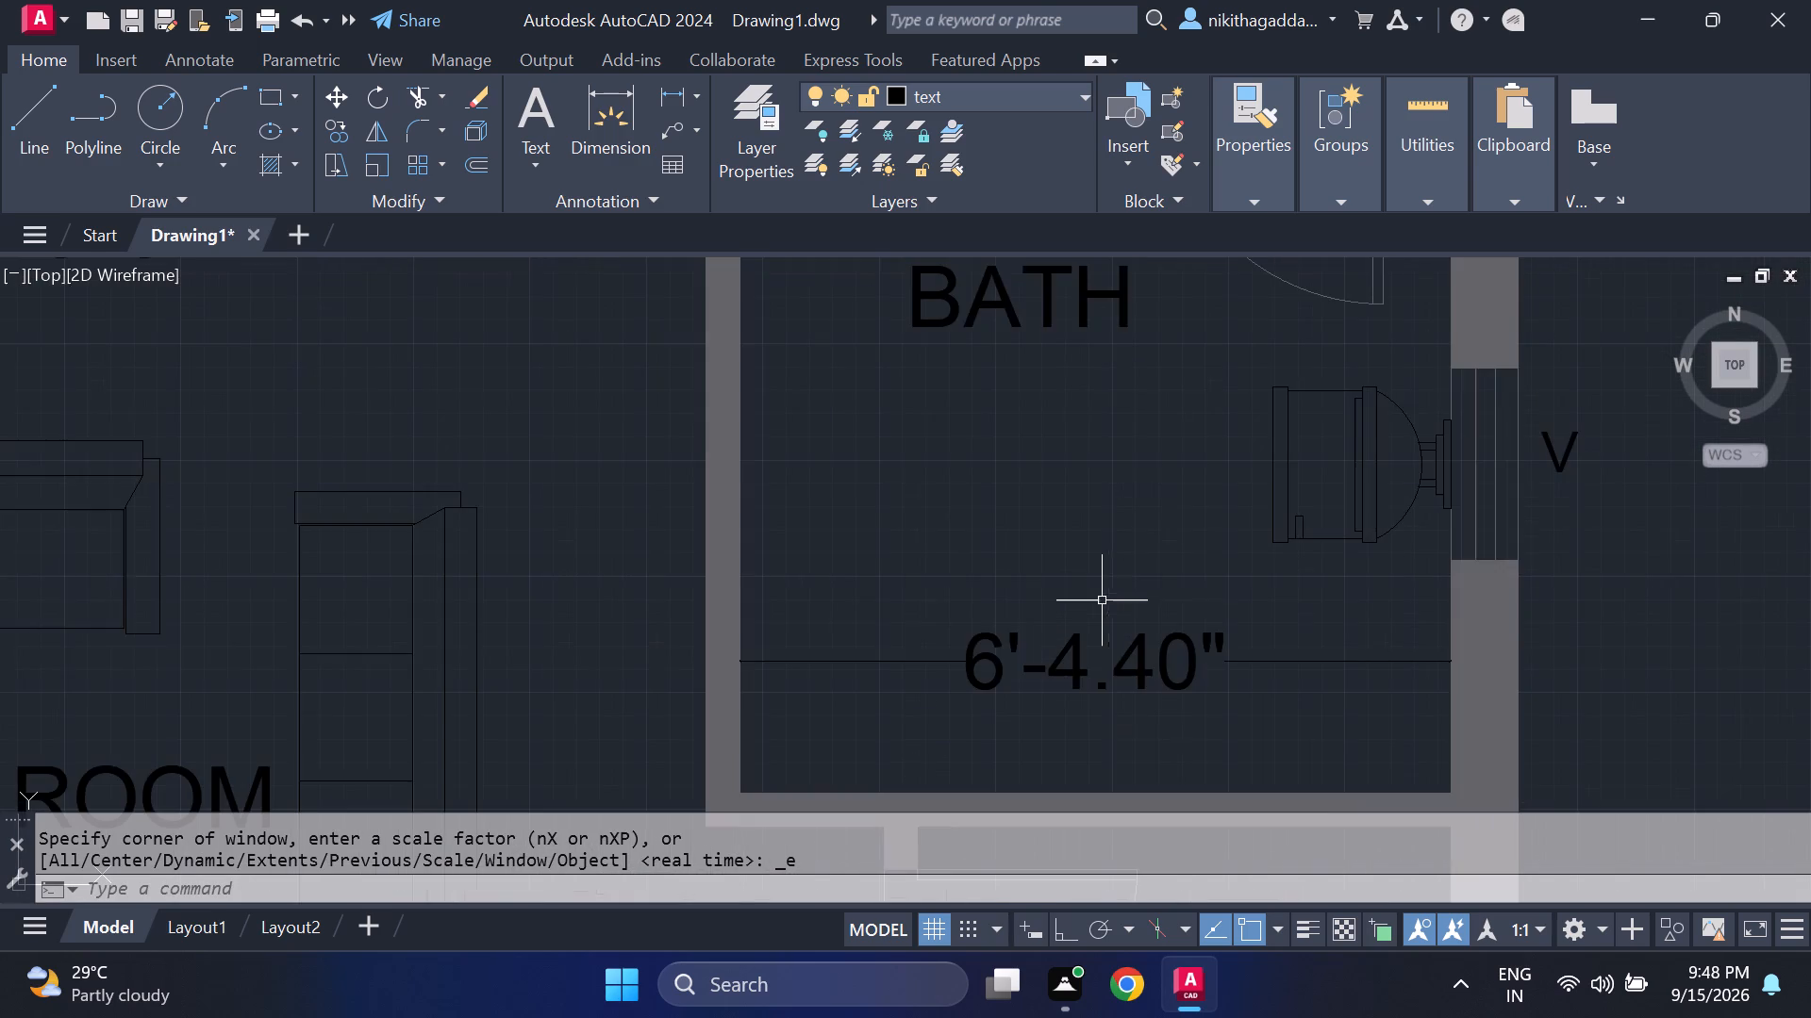
pyautogui.scroll(-1, 1105, 620)
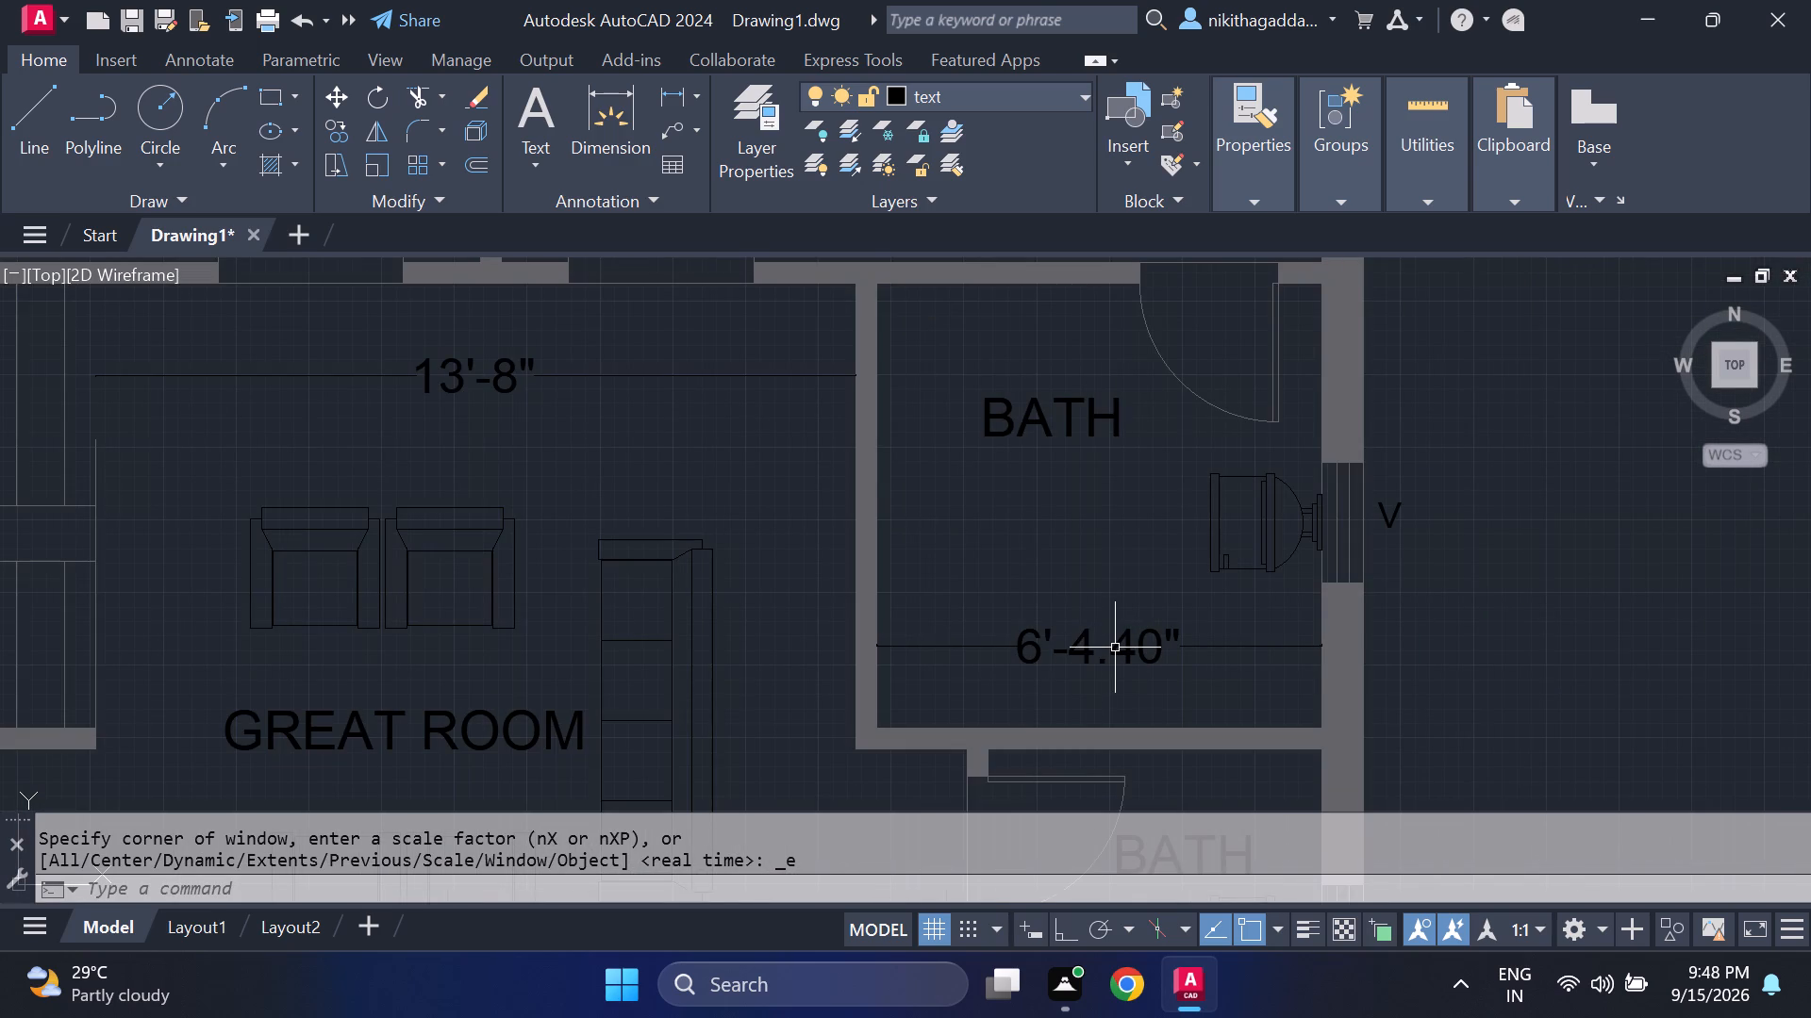
pyautogui.doubleClick(1096, 649)
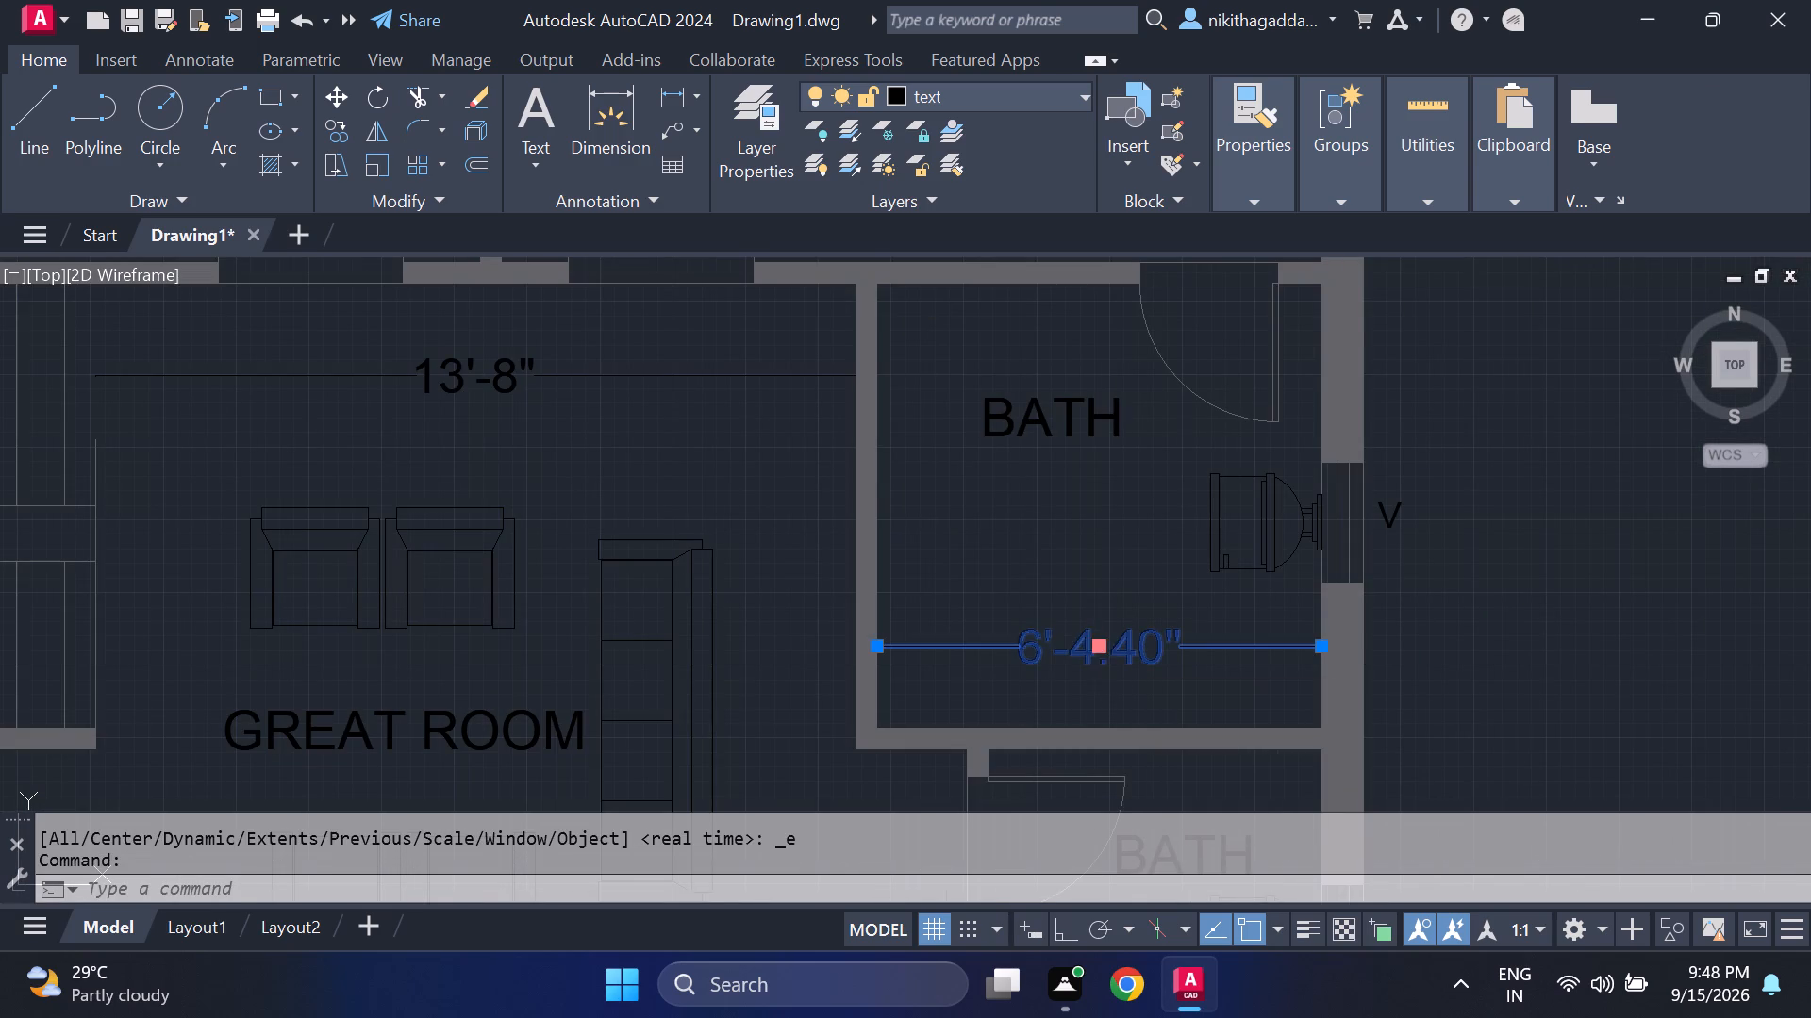
pyautogui.press('Delete')
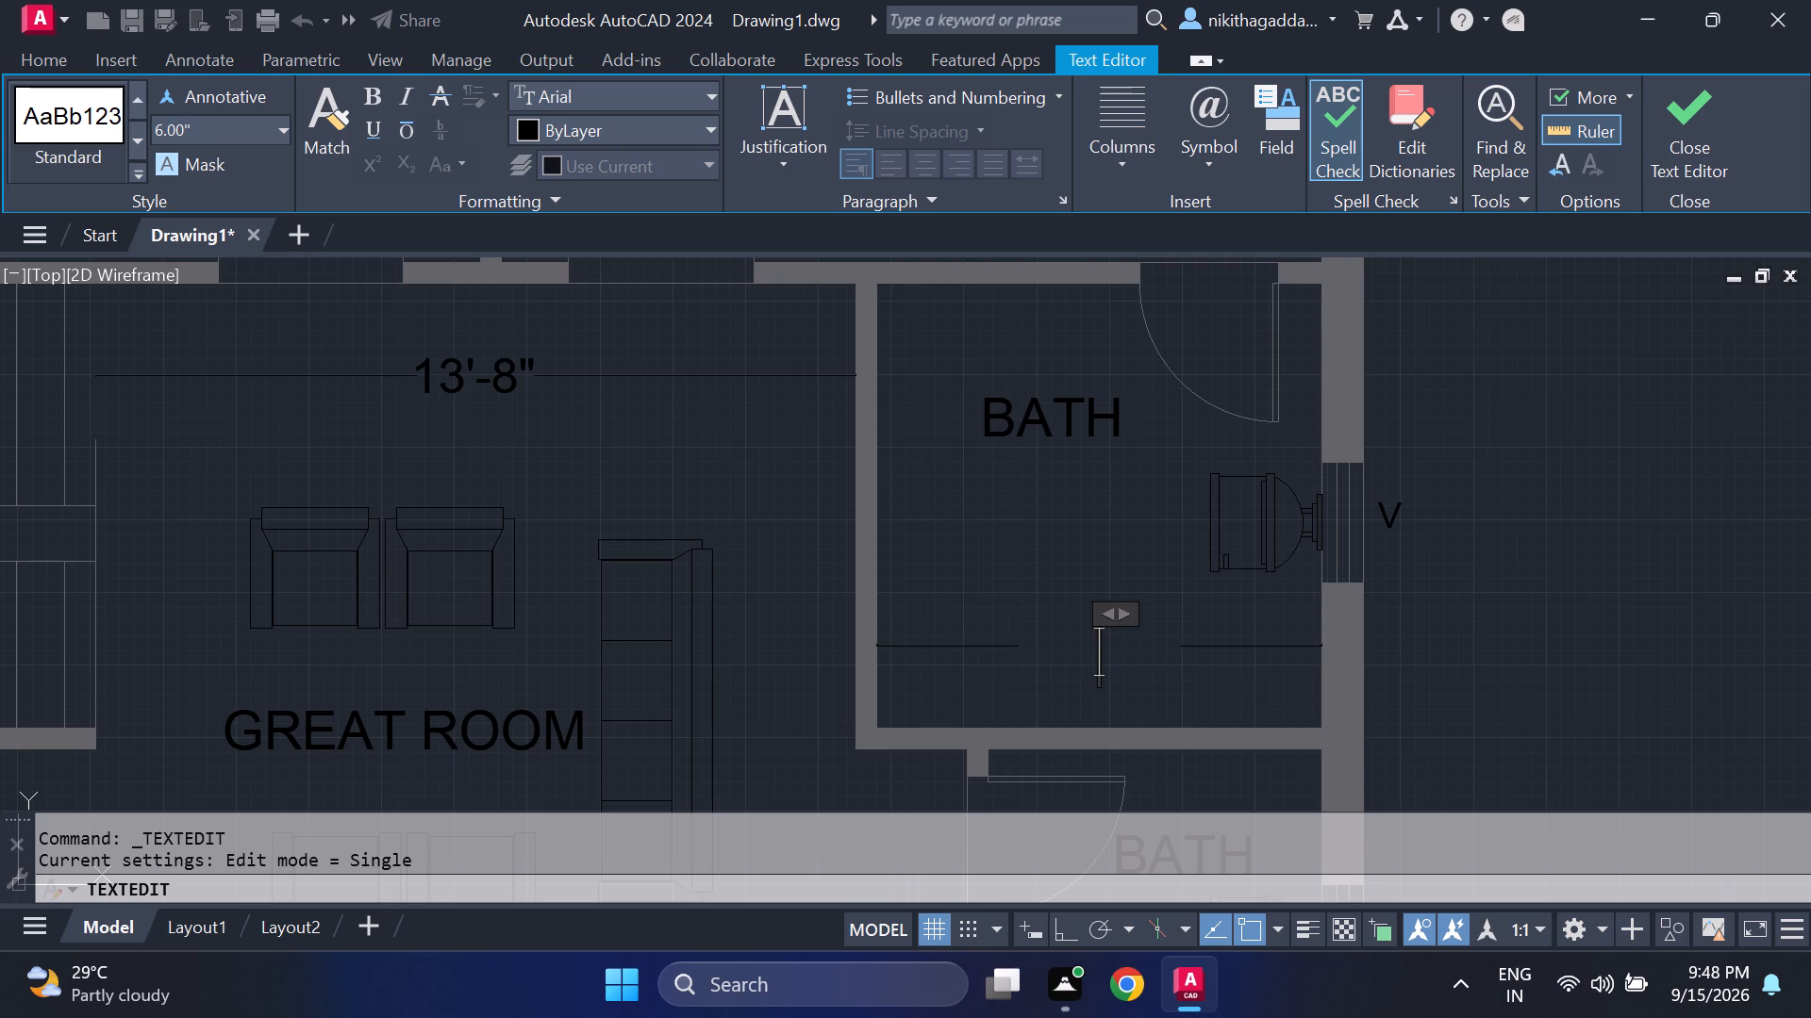
pyautogui.press('8')
pyautogui.press("'")
pyautogui.press('Return')
pyautogui.press('Return')
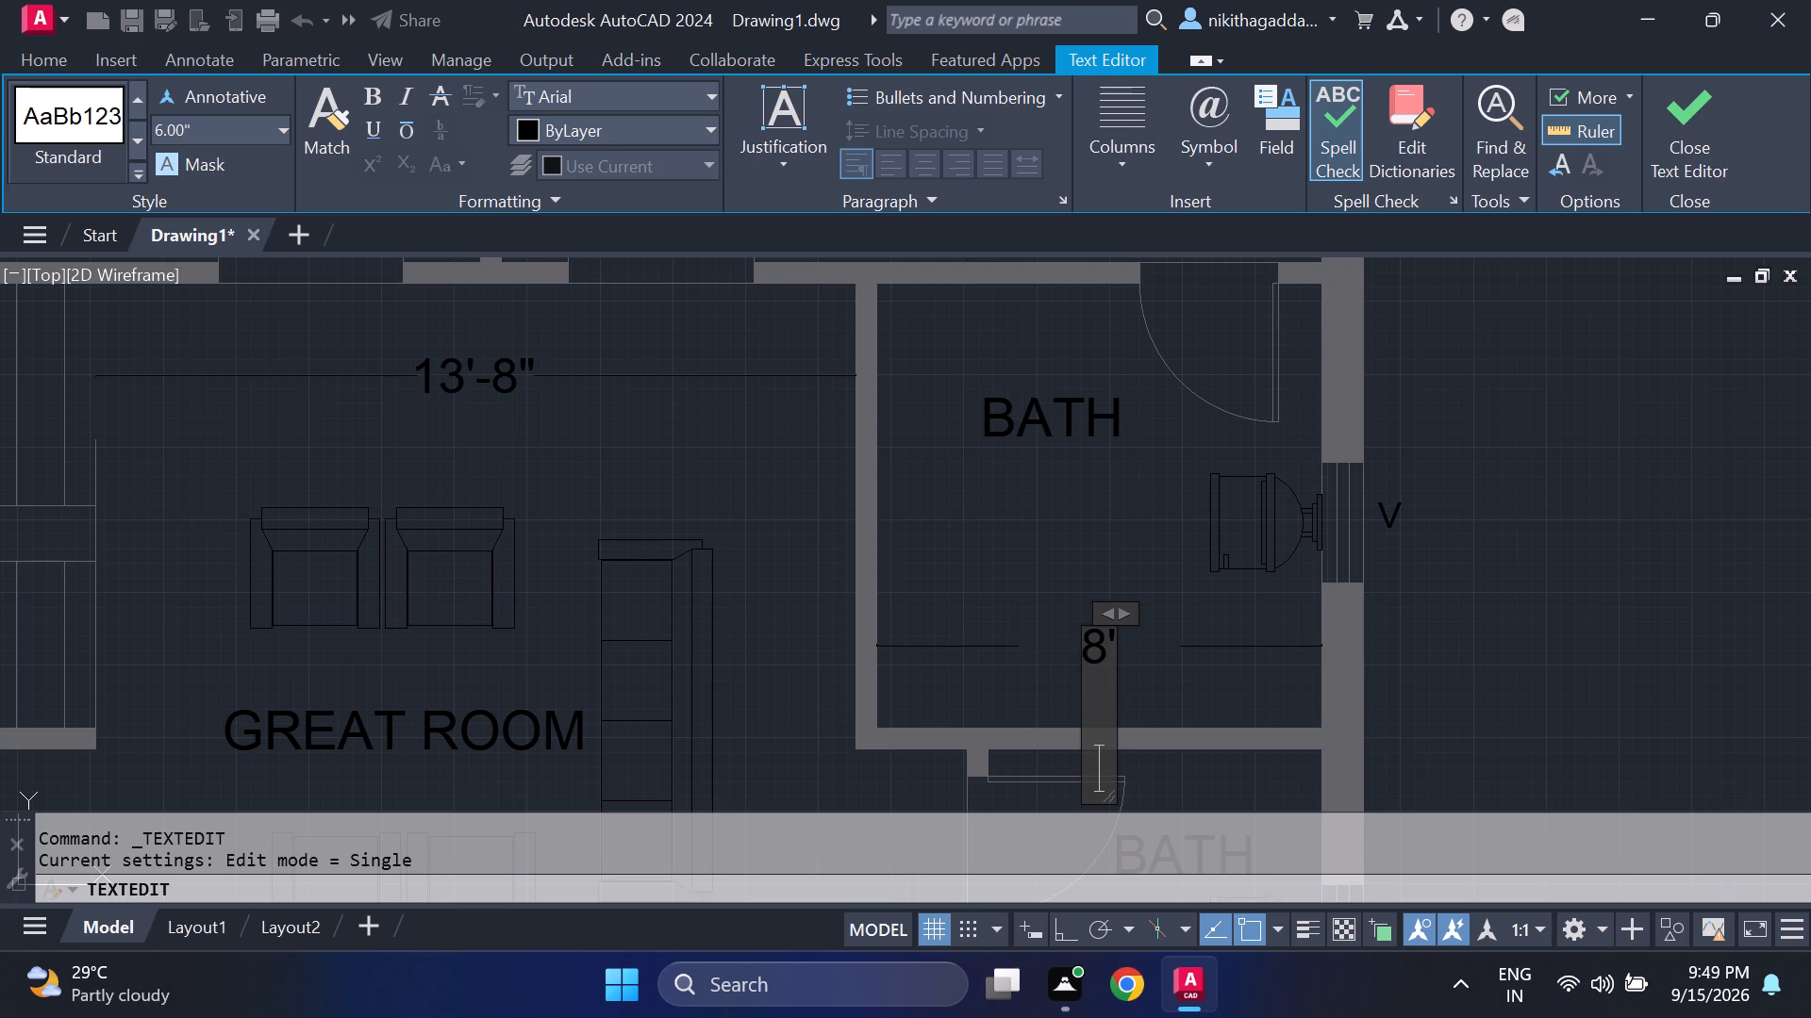
pyautogui.click(1707, 126)
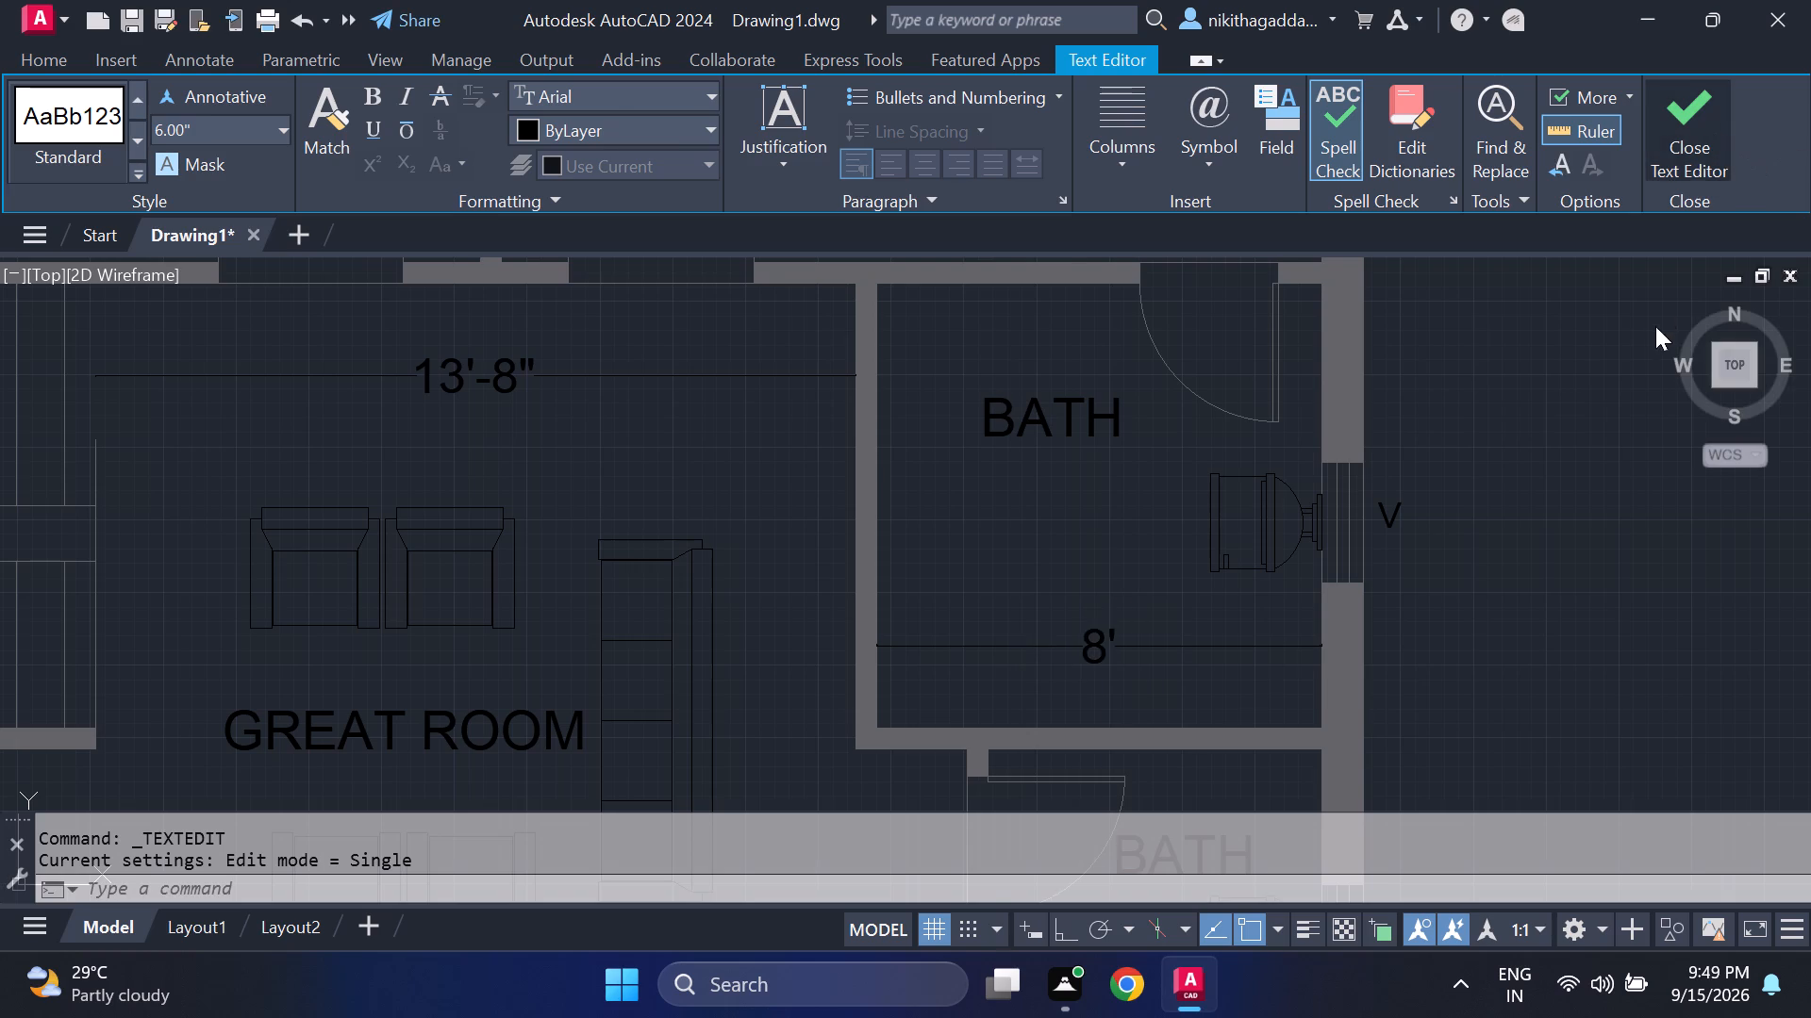
# Replace the text of the width dimension in the smaller bath above the entrance with 6'.
pyautogui.scroll(-2, 1606, 427)
pyautogui.scroll(3, 1436, 688)
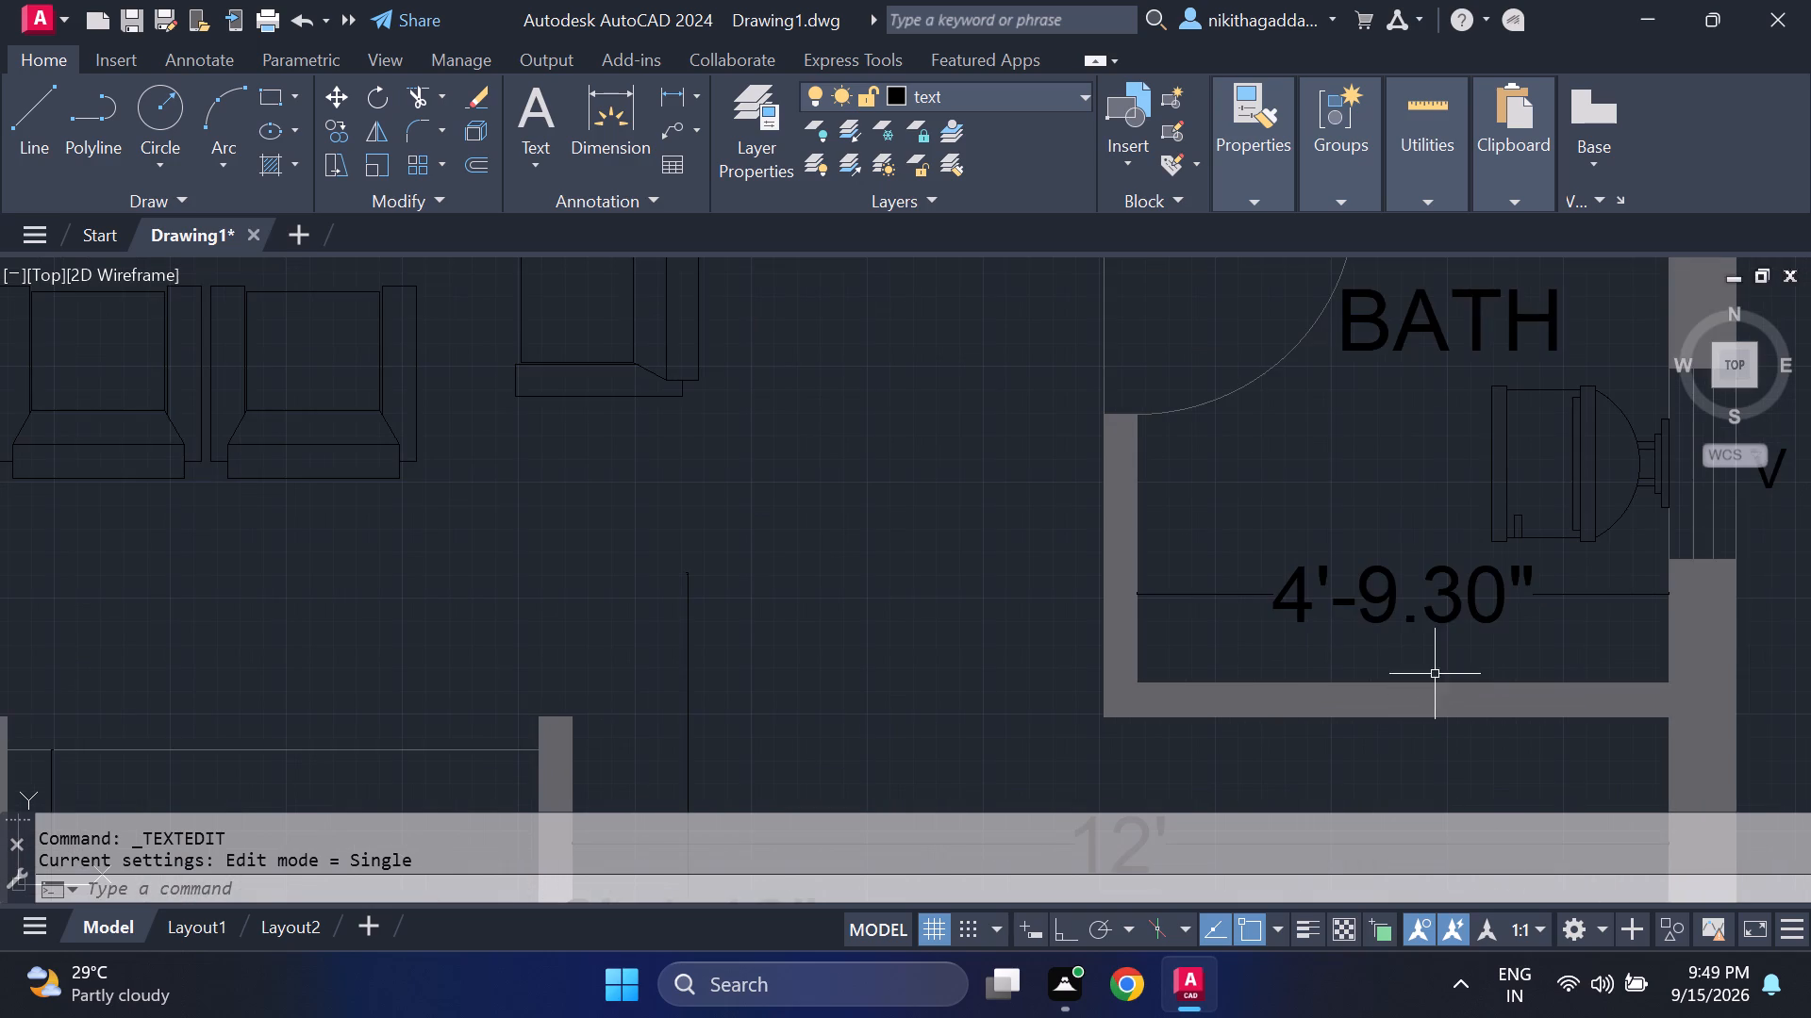
pyautogui.doubleClick(1408, 586)
pyautogui.doubleClick(1385, 605)
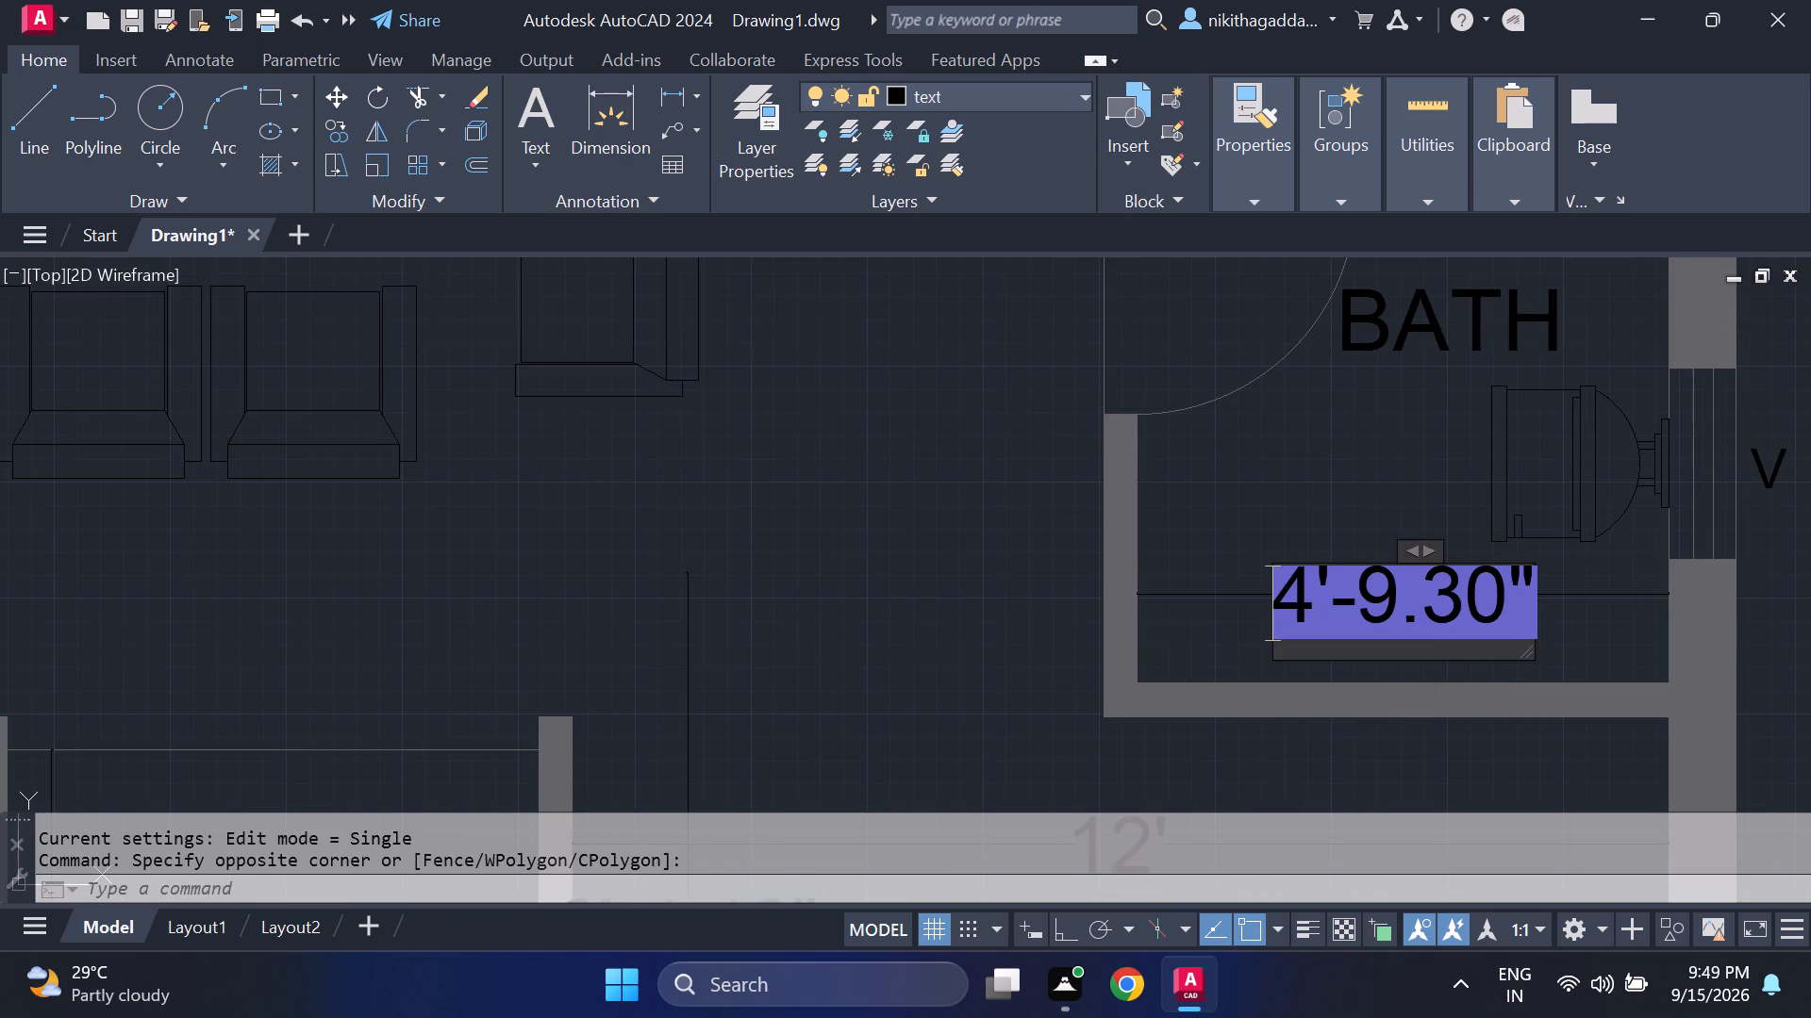
pyautogui.press('Delete')
pyautogui.press('6')
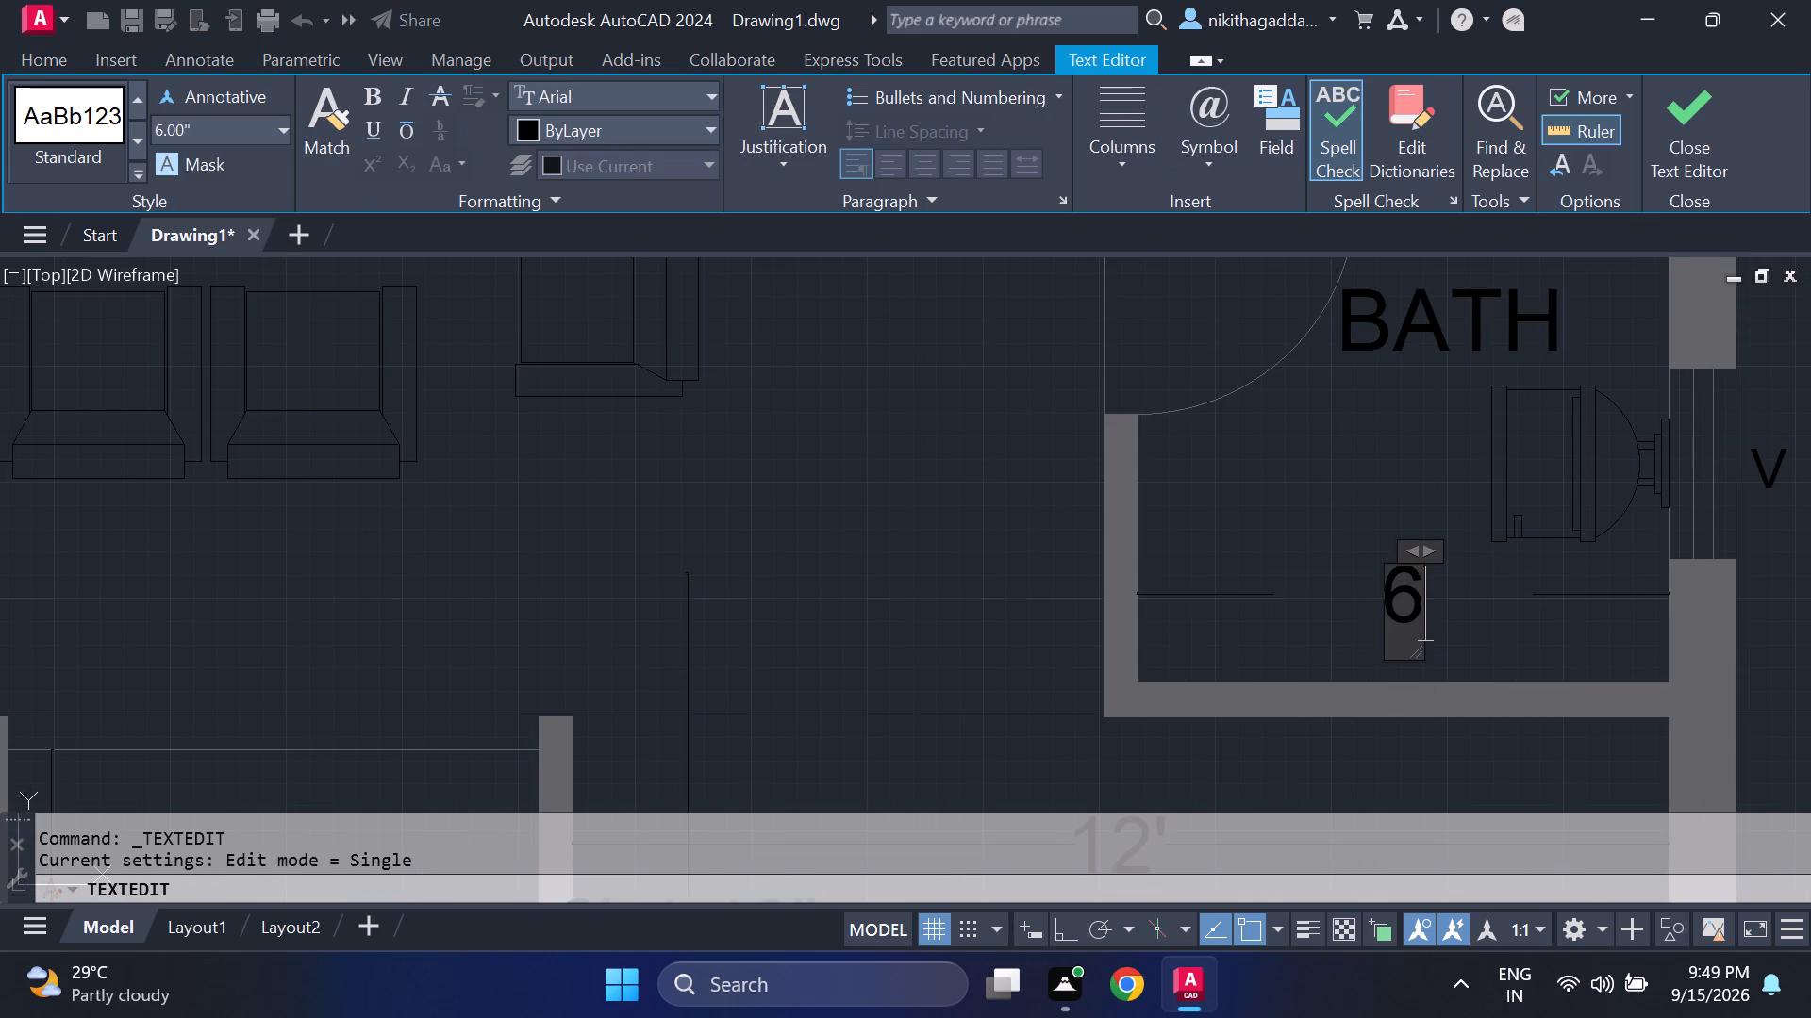
pyautogui.press("'")
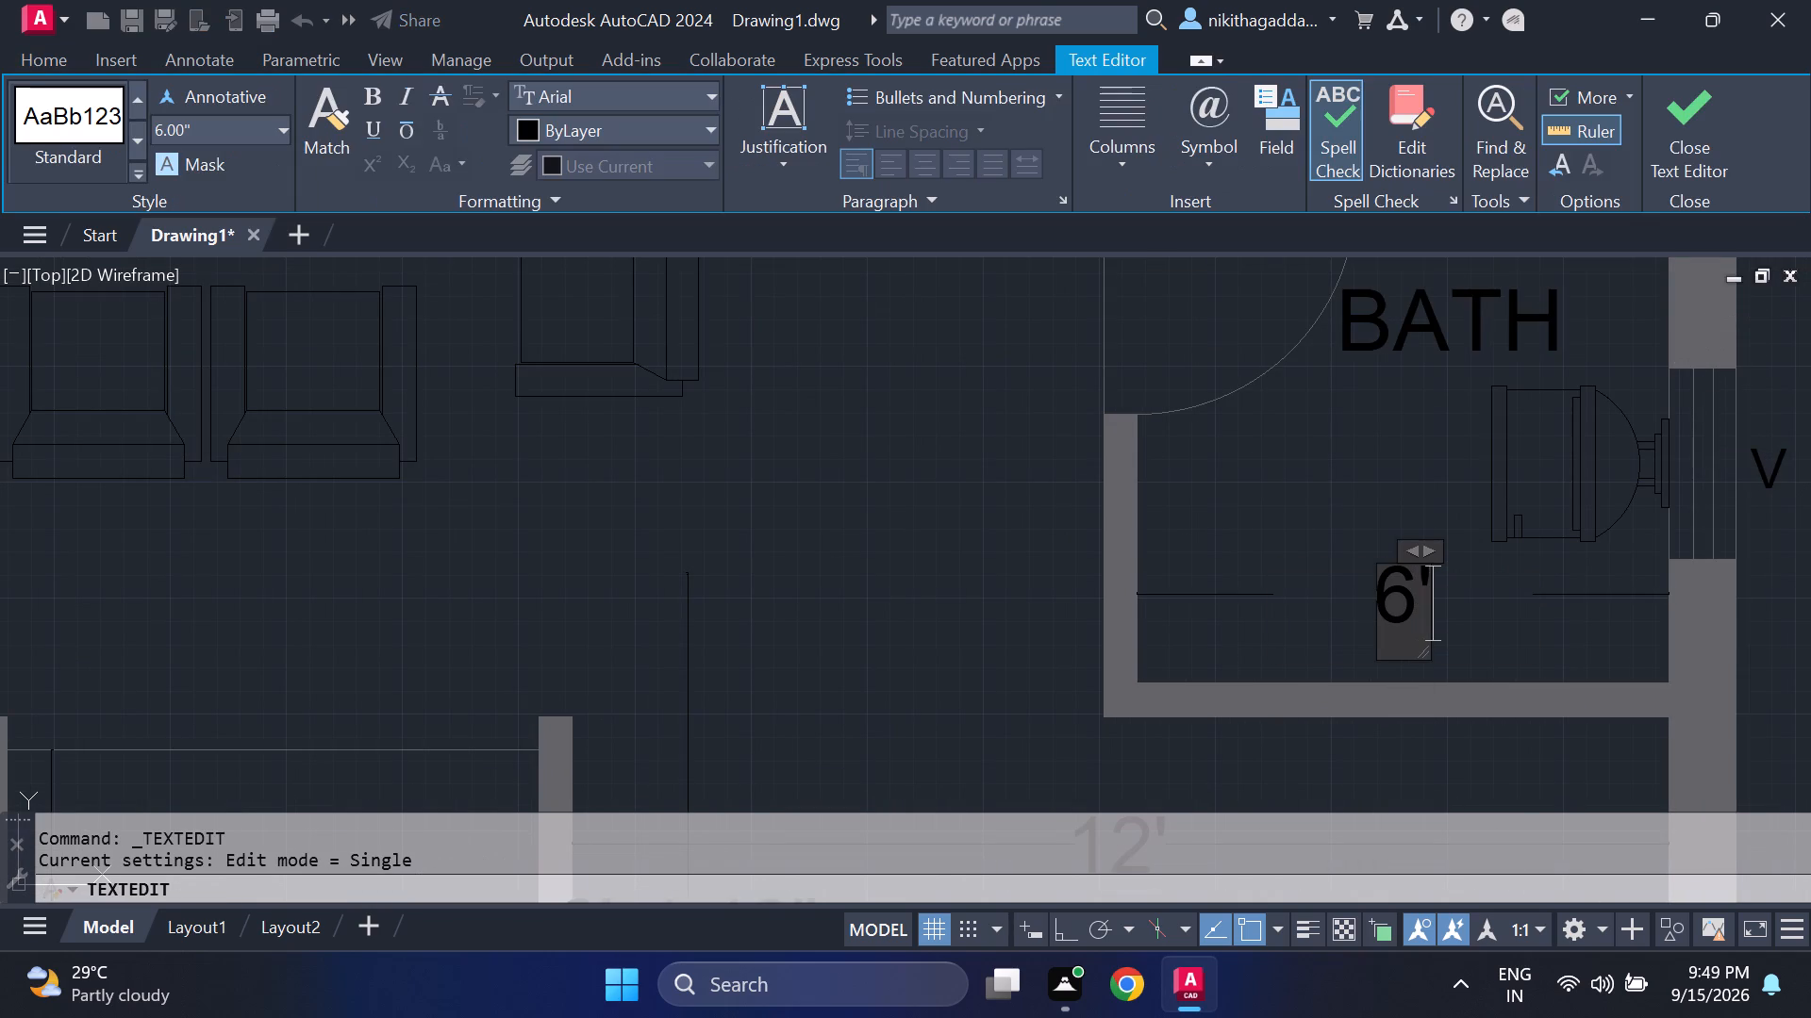
pyautogui.click(1708, 136)
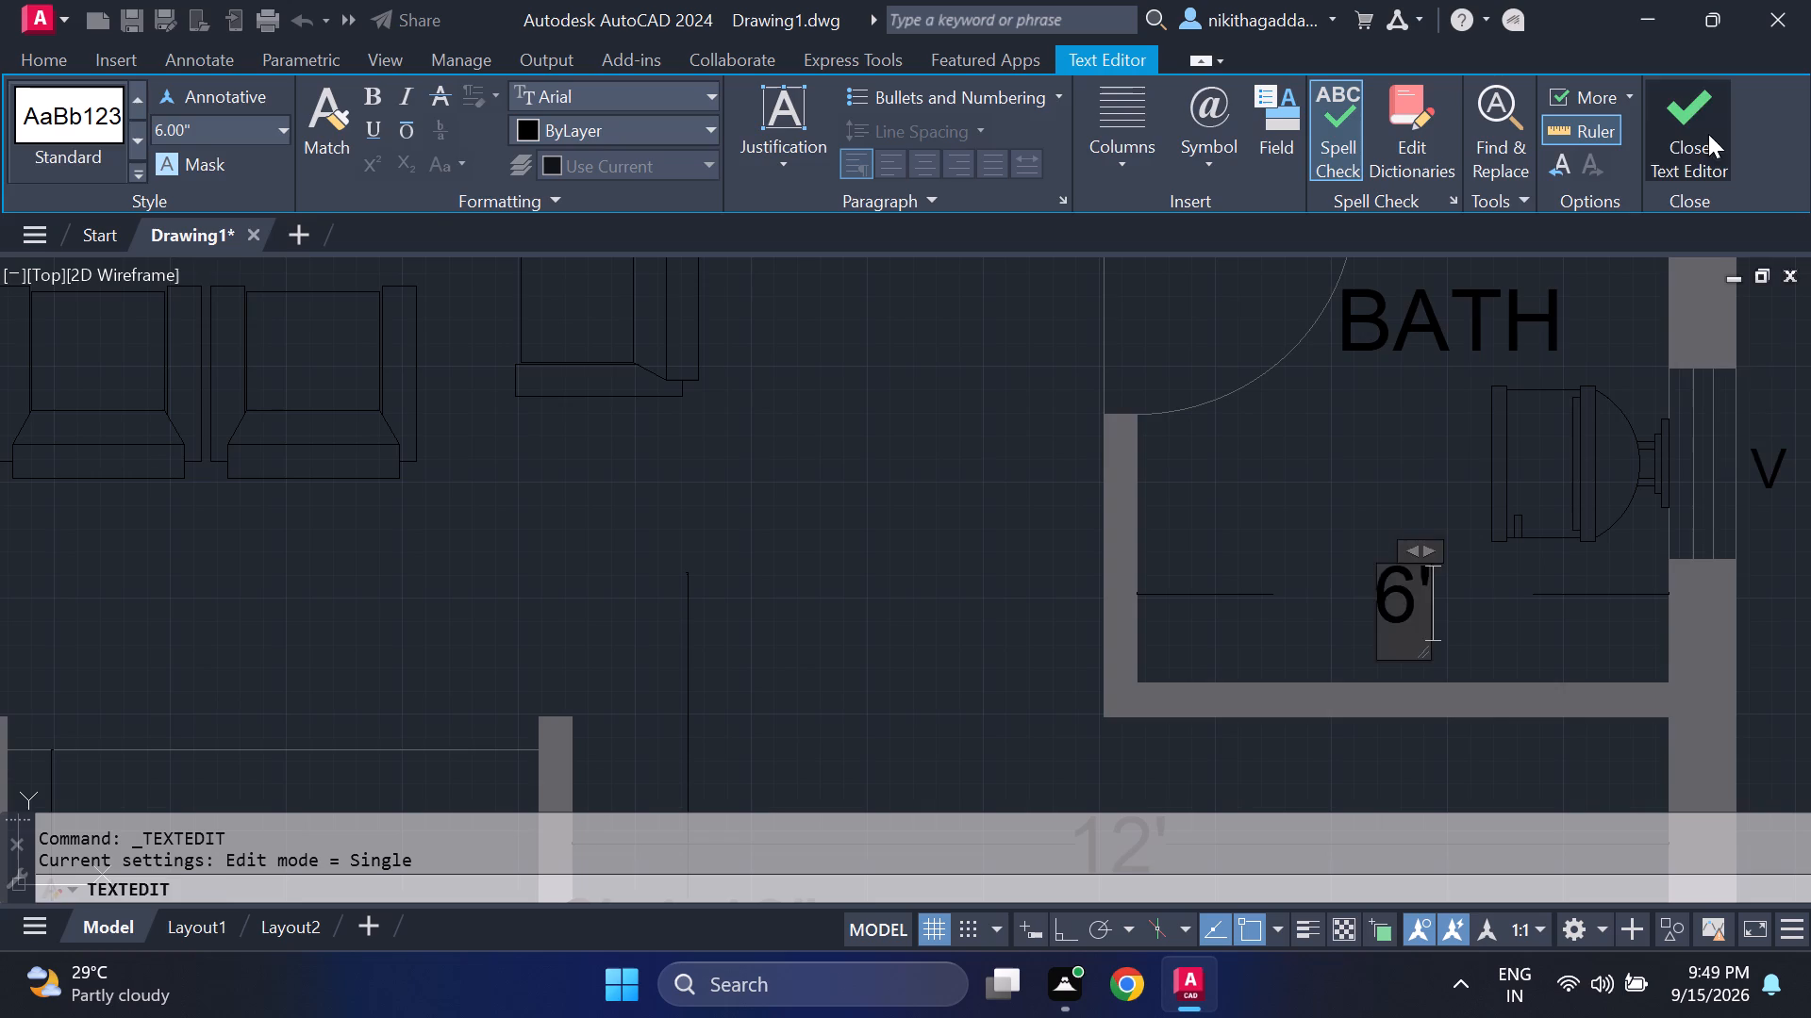
# Examine the dimension texts in the entrance, puja, store and kitchen areas along the plan's bottom wall.
pyautogui.scroll(-3, 1552, 572)
pyautogui.moveTo(1533, 613); pyautogui.dragTo(1482, 513, button='middle')
pyautogui.scroll(2, 1425, 557)
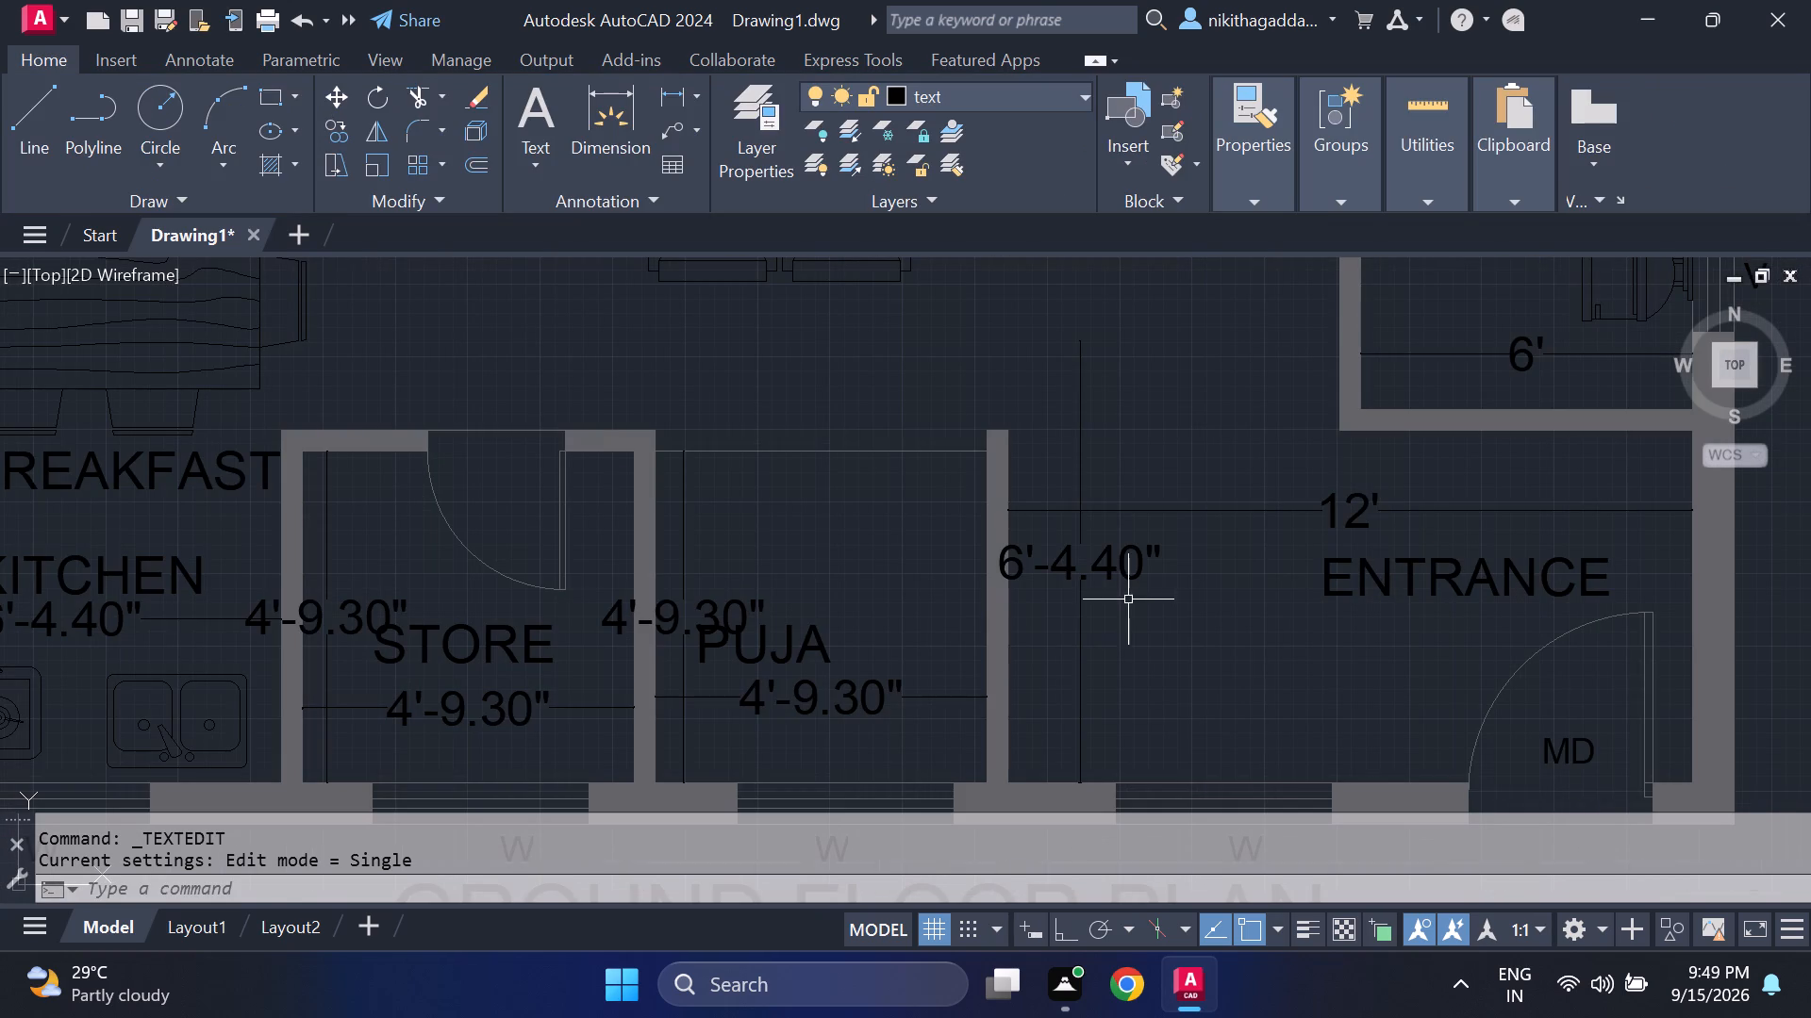
pyautogui.scroll(-1, 1082, 588)
pyautogui.scroll(3, 1082, 588)
pyautogui.scroll(-2, 1092, 586)
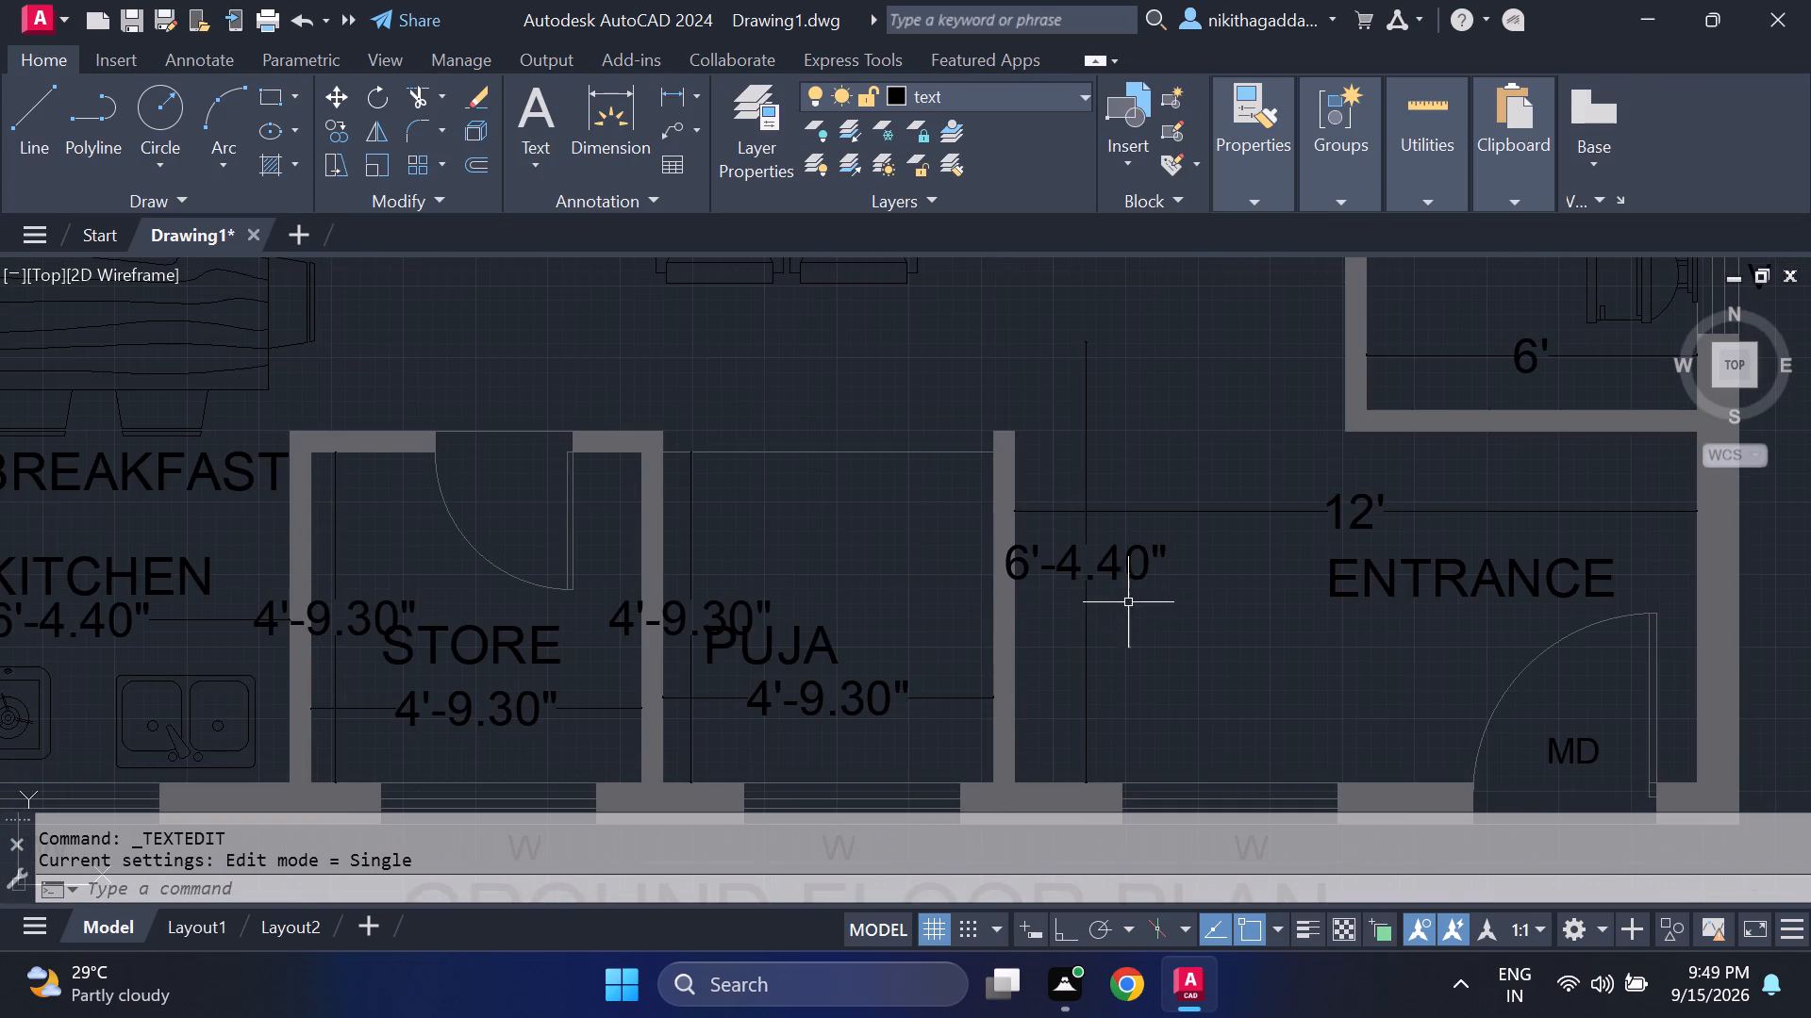
pyautogui.scroll(-1, 1140, 620)
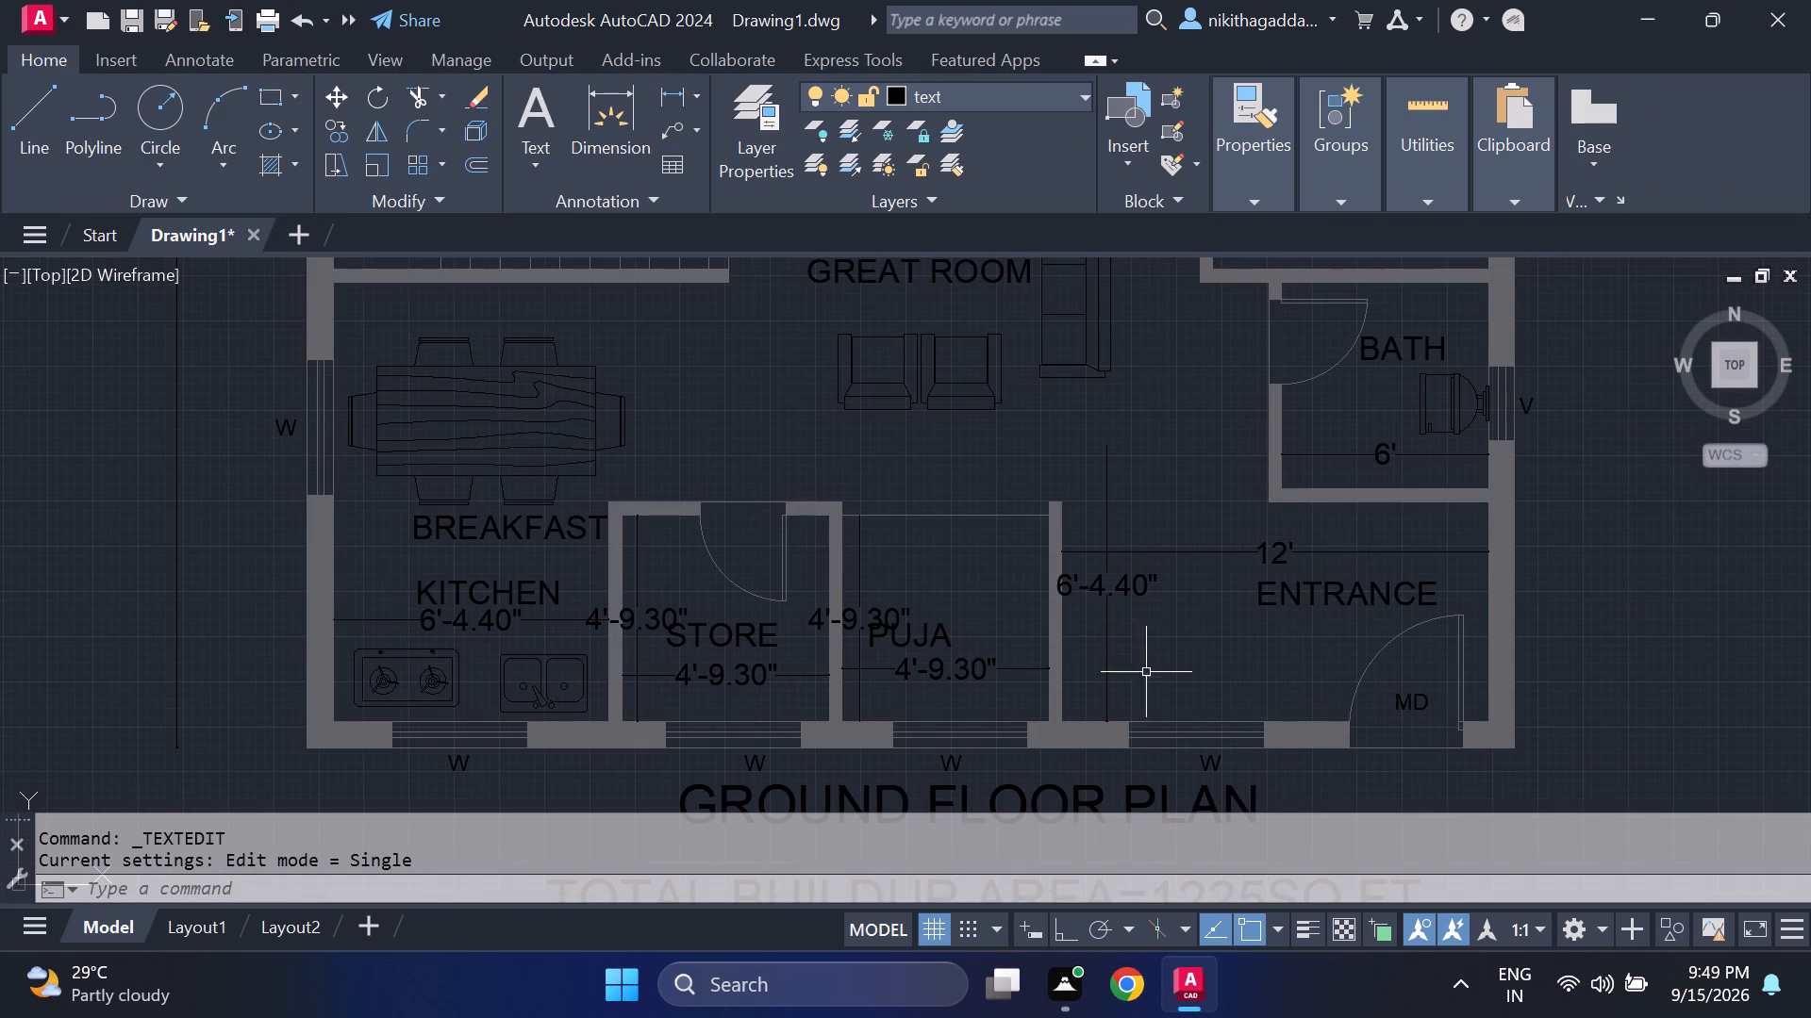
pyautogui.scroll(2, 929, 690)
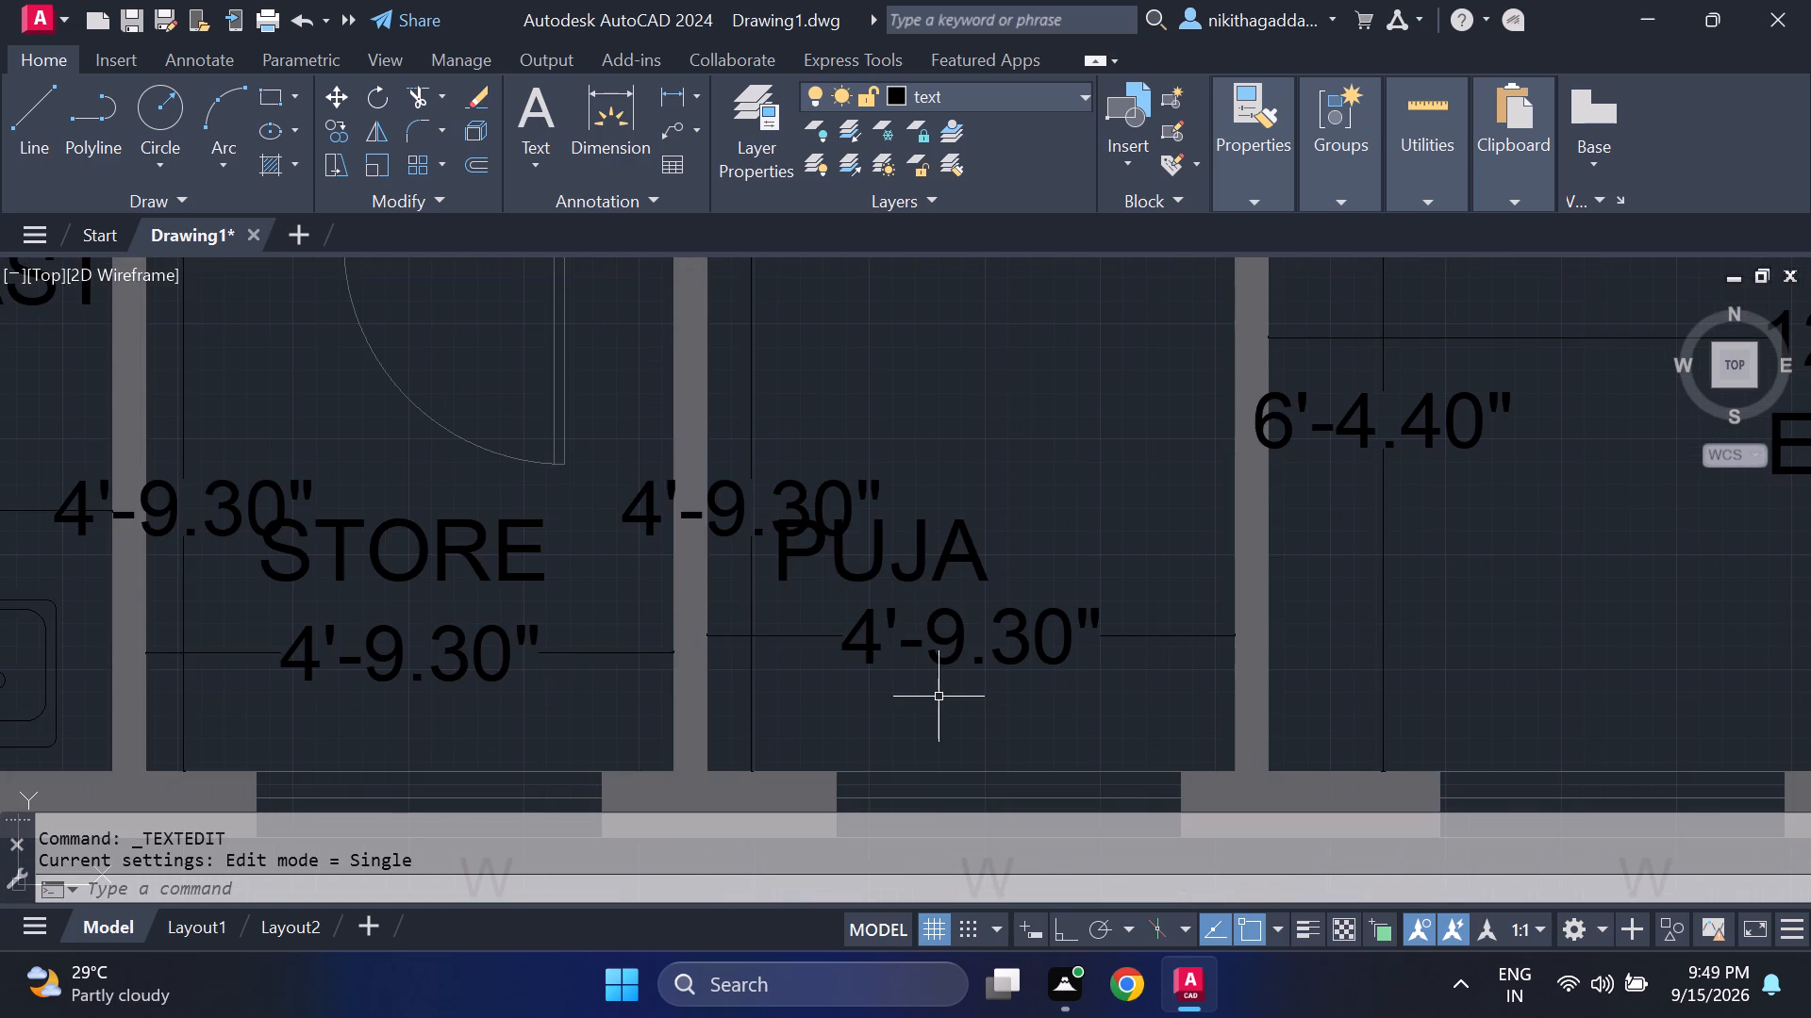
pyautogui.scroll(1, 947, 693)
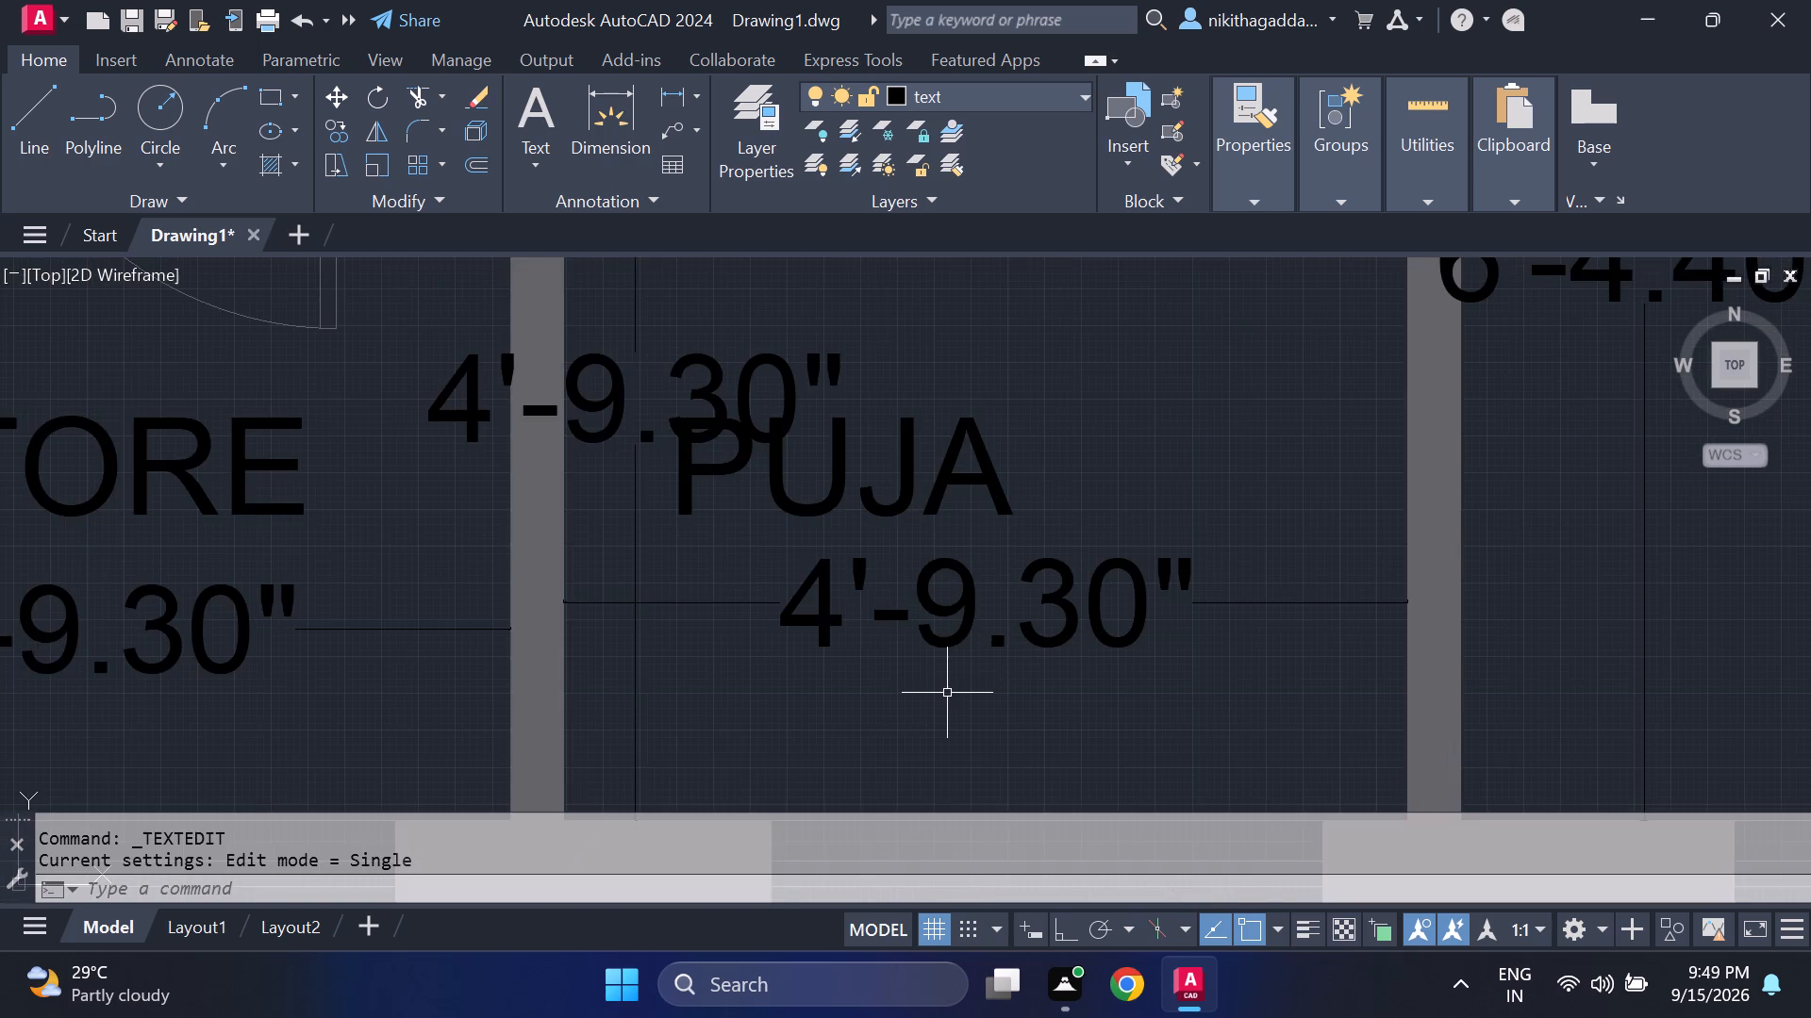
pyautogui.scroll(-3, 947, 693)
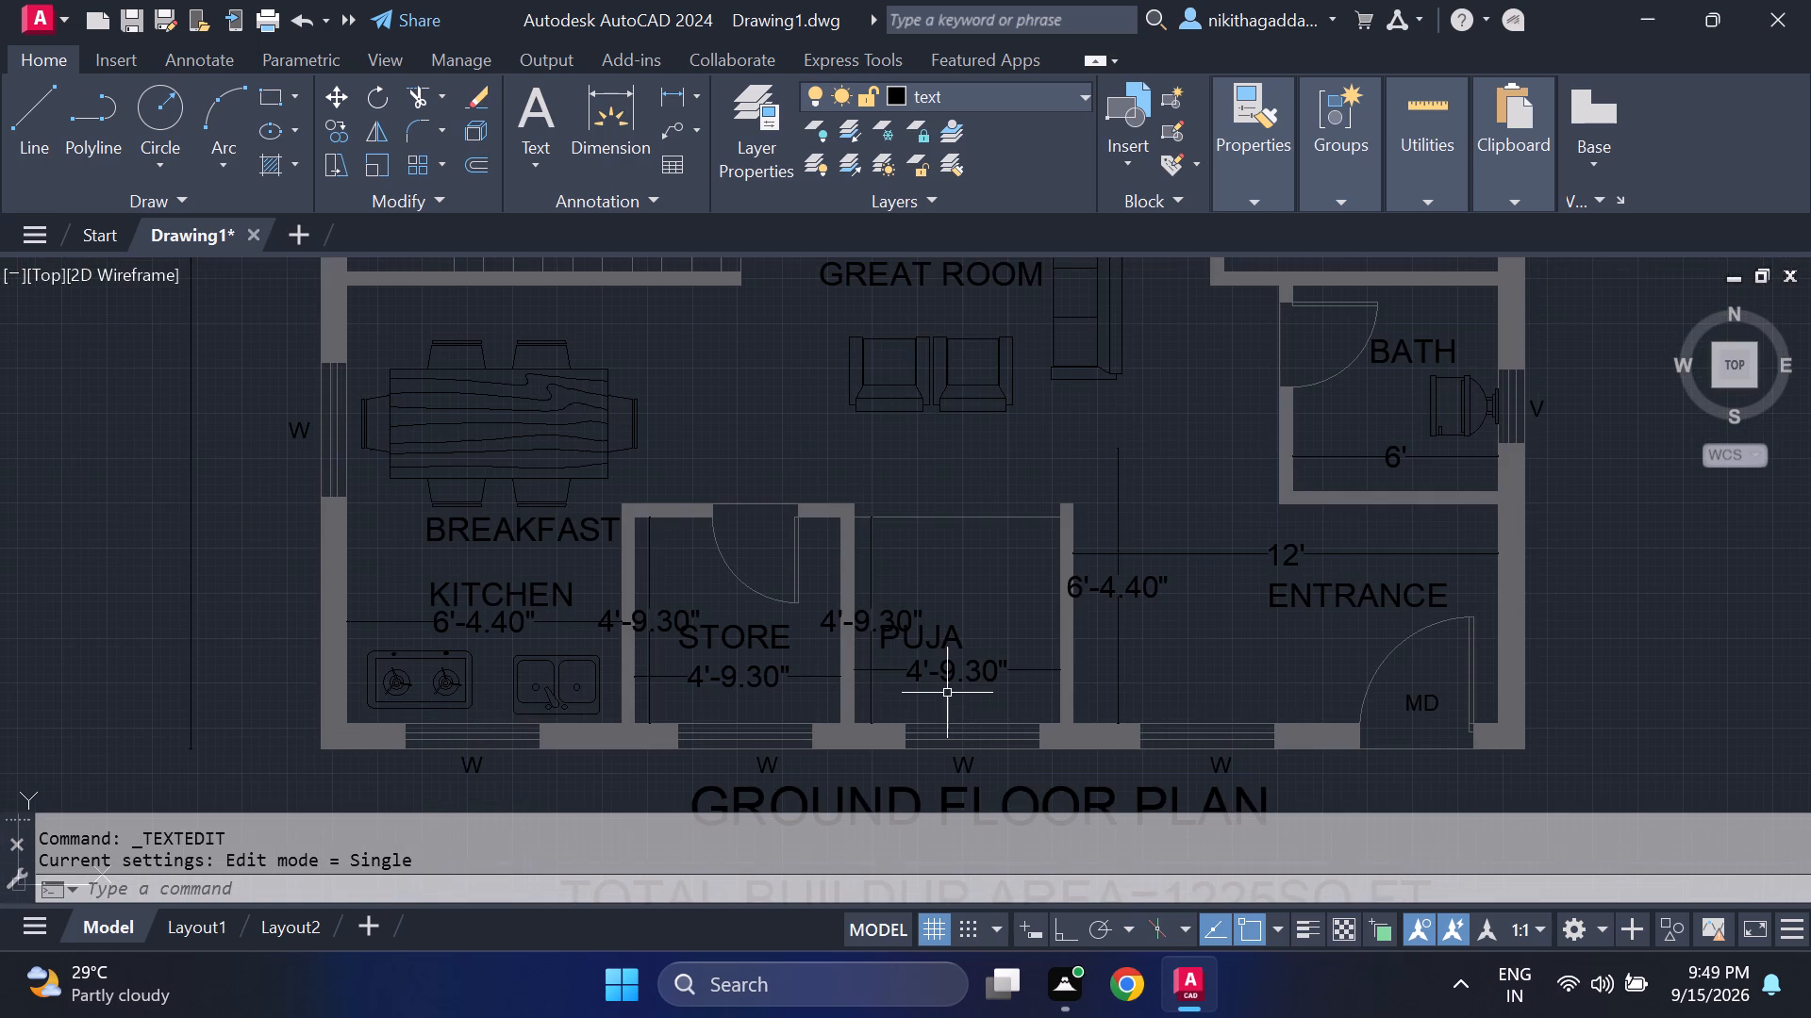
pyautogui.scroll(-1, 948, 686)
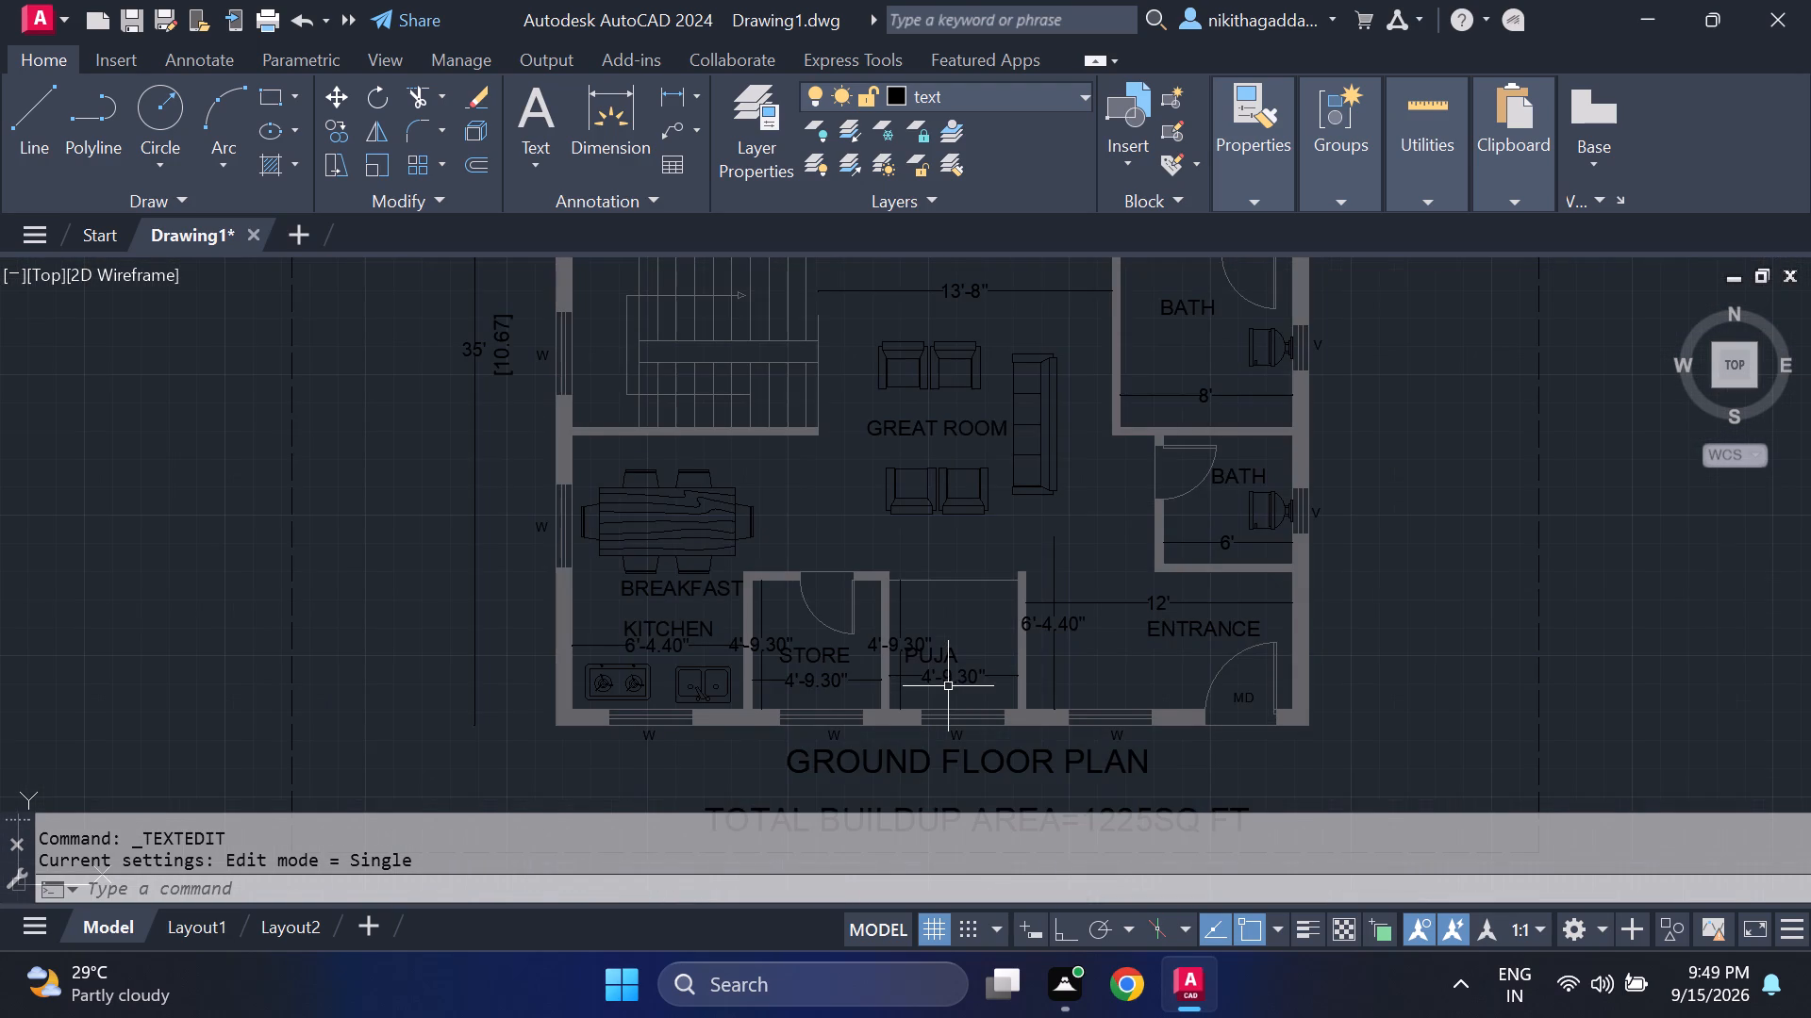
pyautogui.moveTo(948, 684); pyautogui.dragTo(930, 736, button='middle')
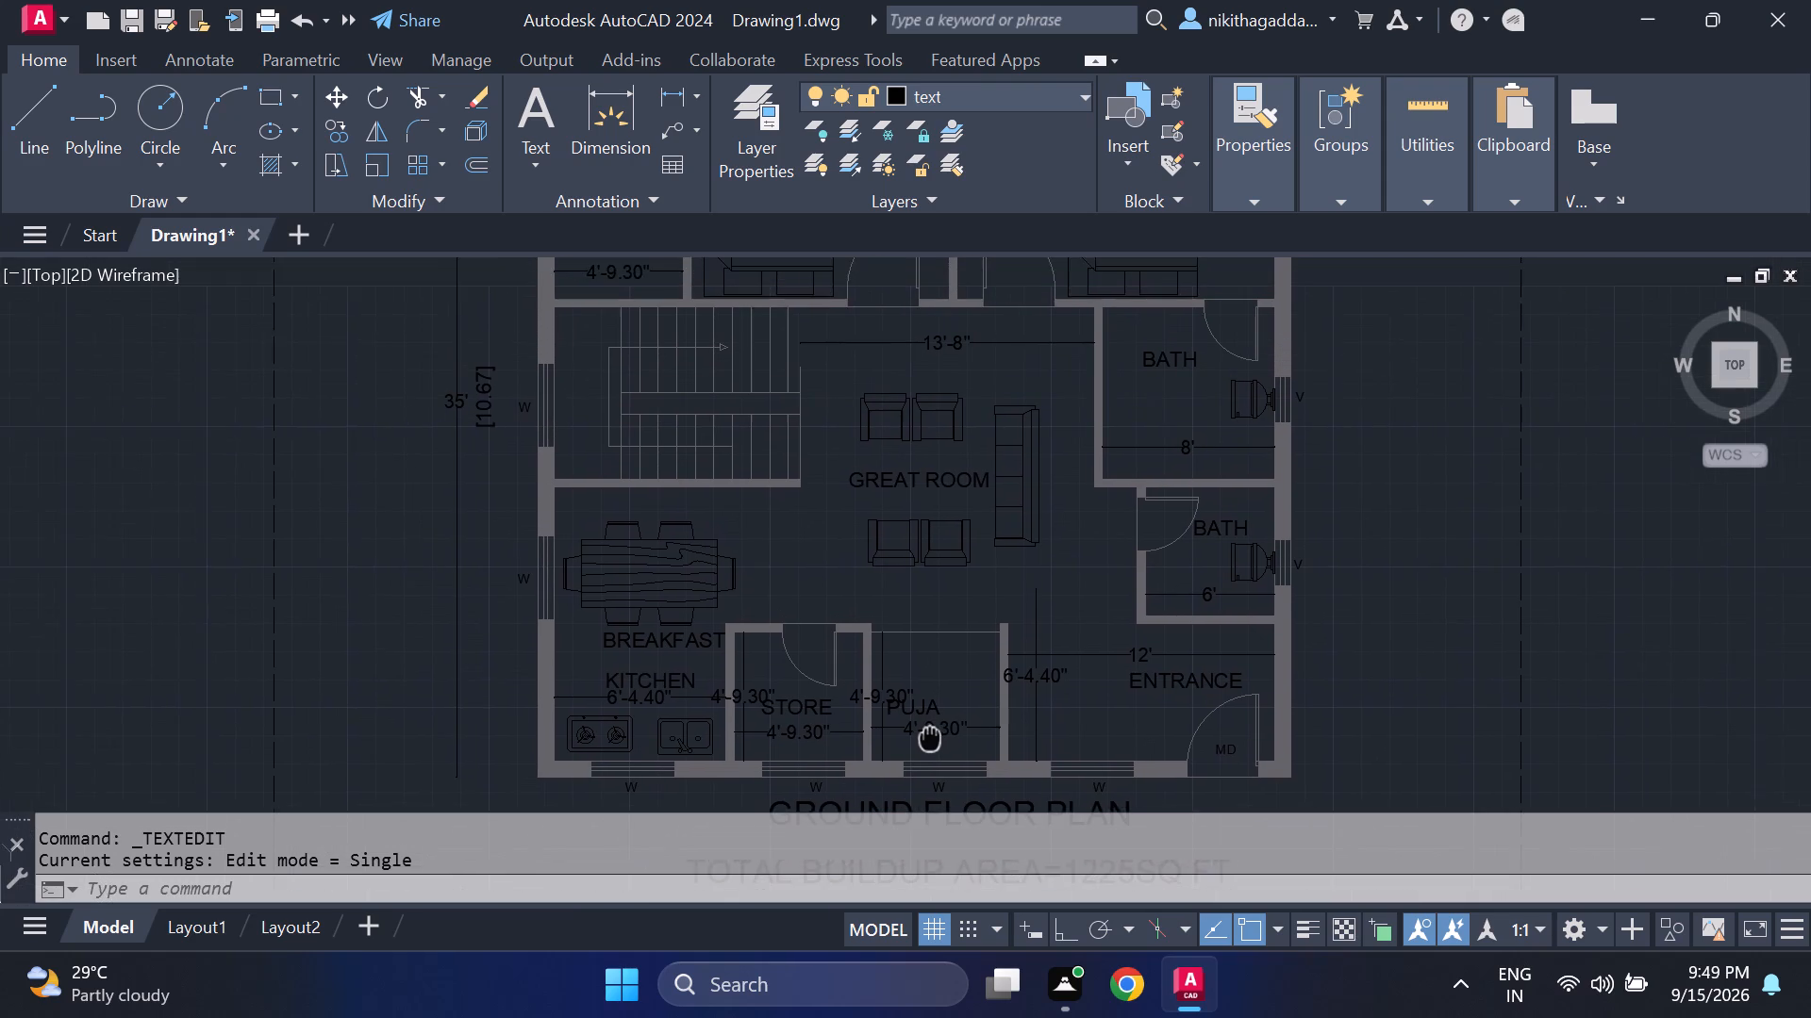
pyautogui.moveTo(930, 736); pyautogui.dragTo(881, 657, button='middle')
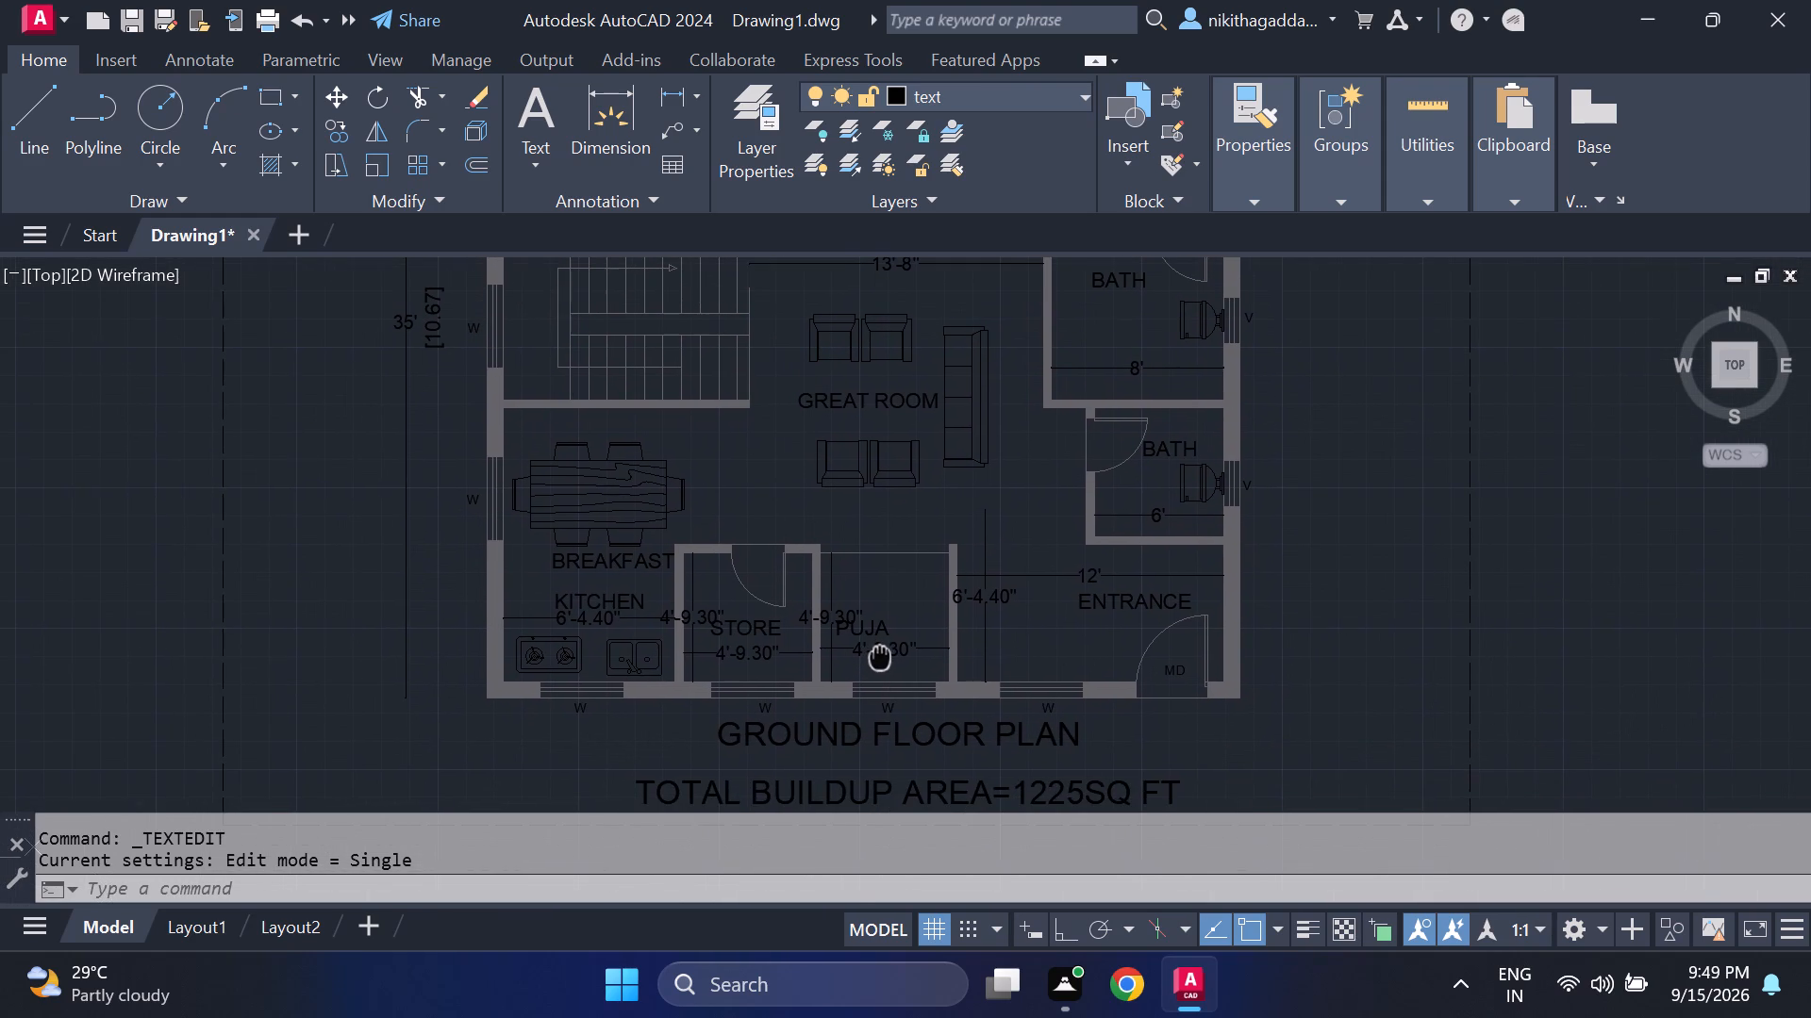
pyautogui.moveTo(881, 657); pyautogui.dragTo(882, 657, button='middle')
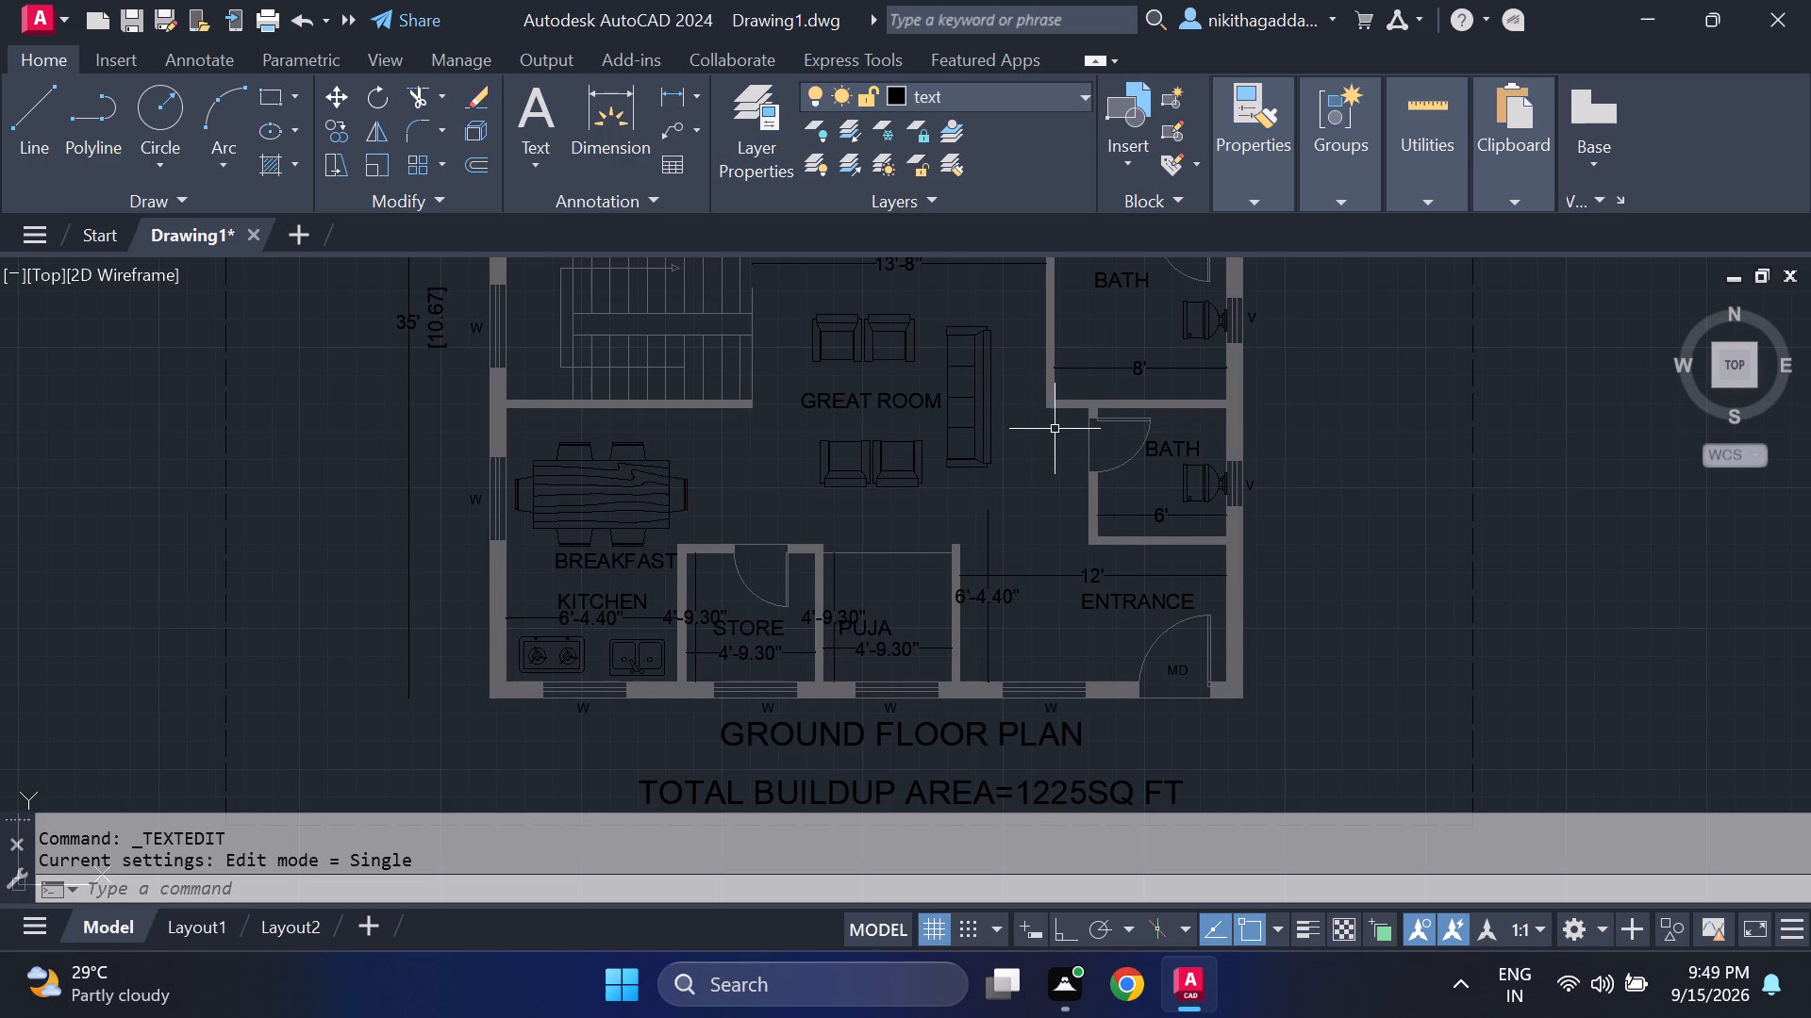
# Examine the great room, baths and bottom rooms for remaining dimension labels, along with the title texts and dashed boundary.
pyautogui.moveTo(960, 452); pyautogui.dragTo(985, 546, button='middle')
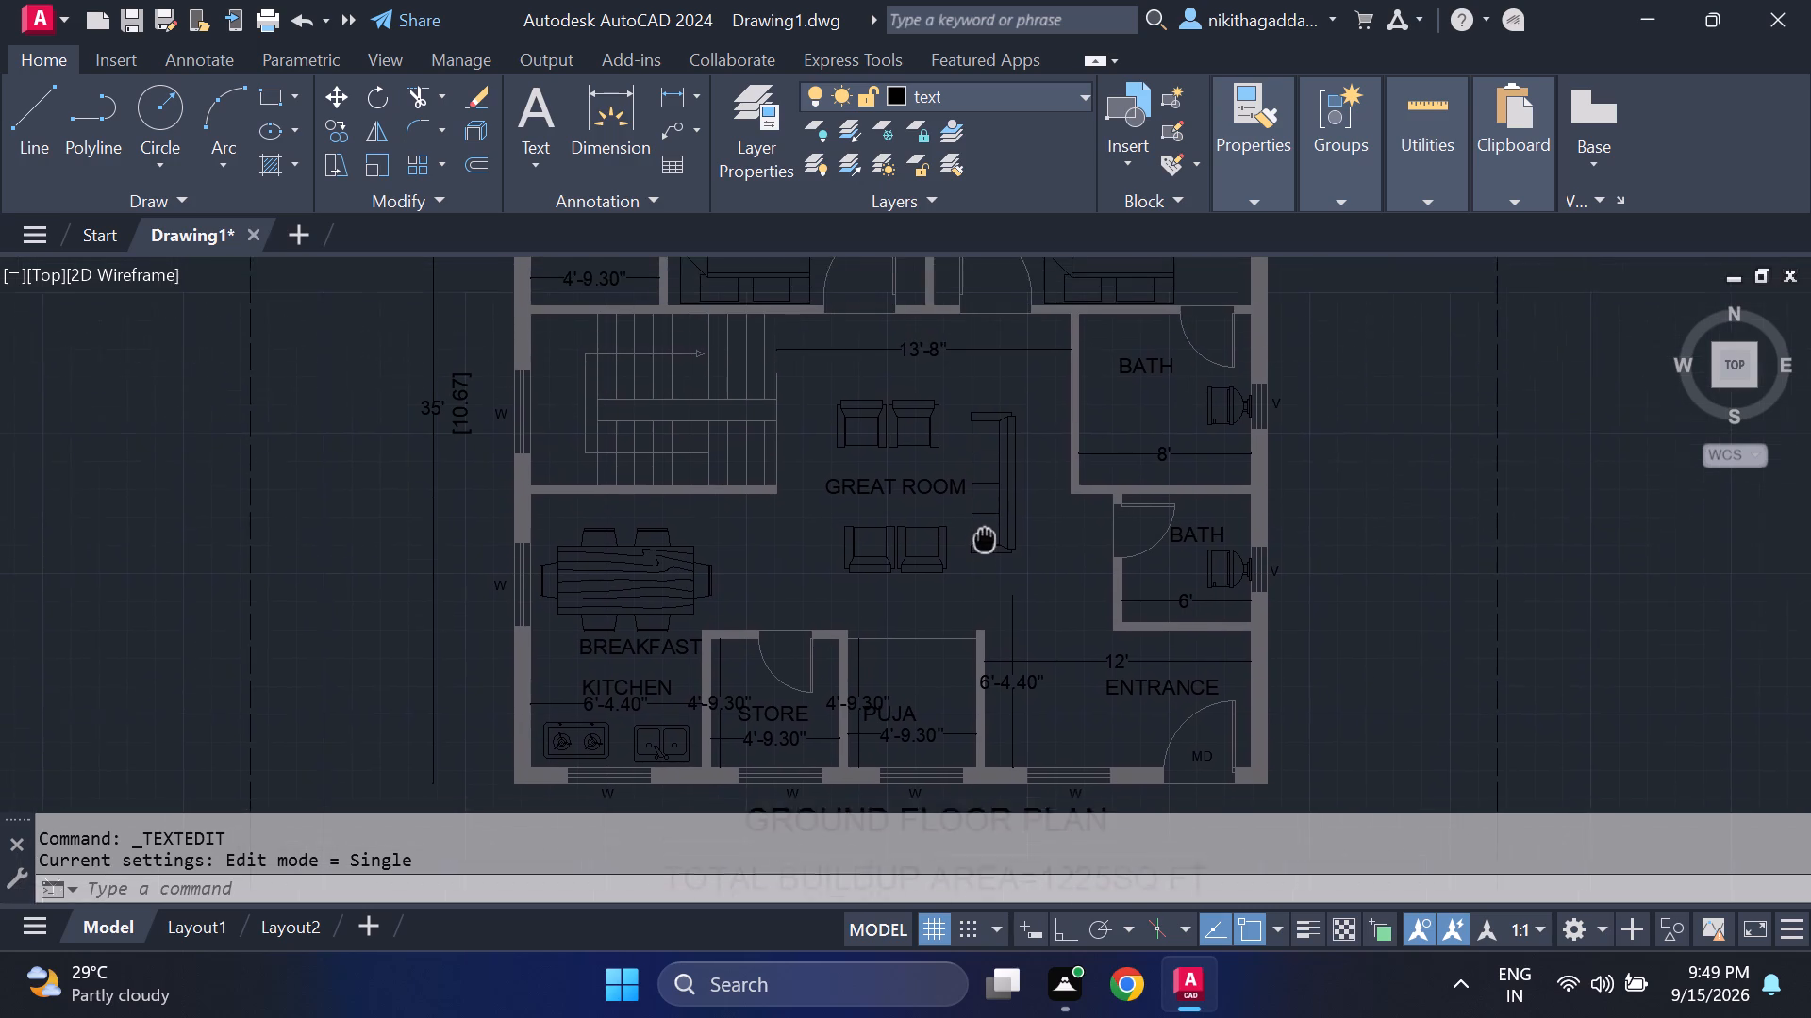
pyautogui.moveTo(985, 546); pyautogui.dragTo(1022, 447, button='middle')
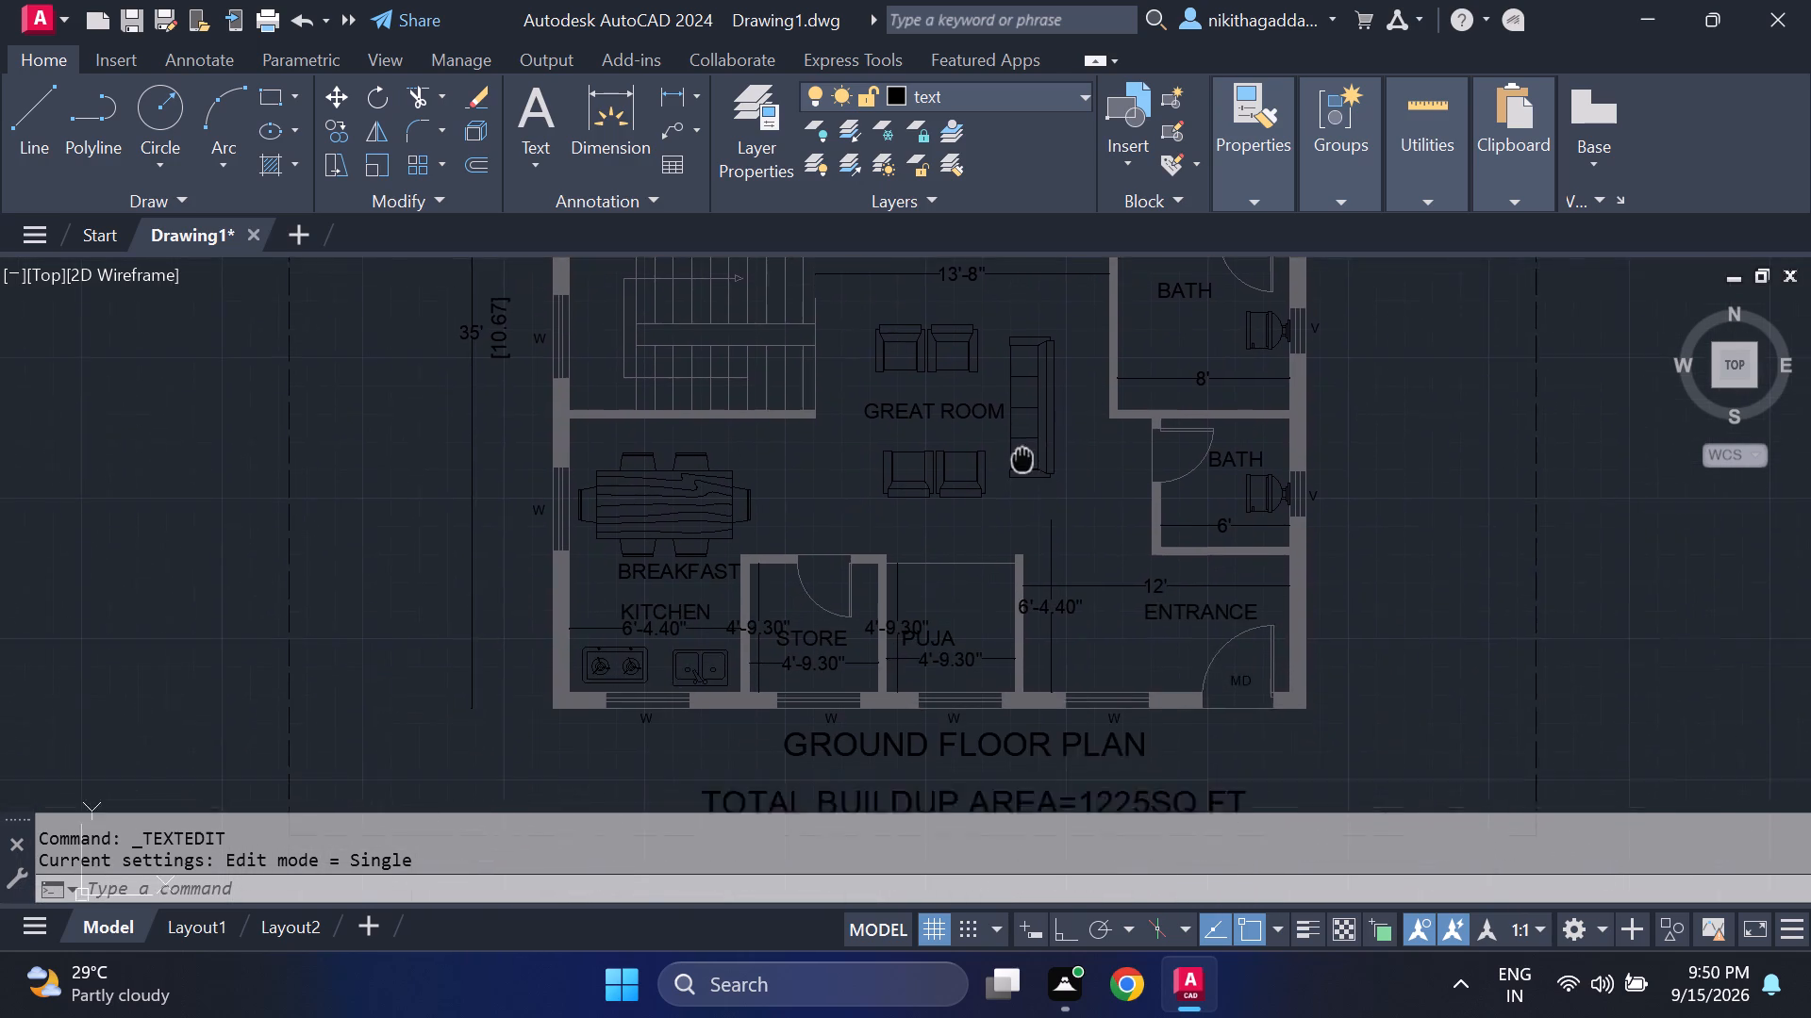
pyautogui.moveTo(1022, 447); pyautogui.dragTo(995, 340, button='middle')
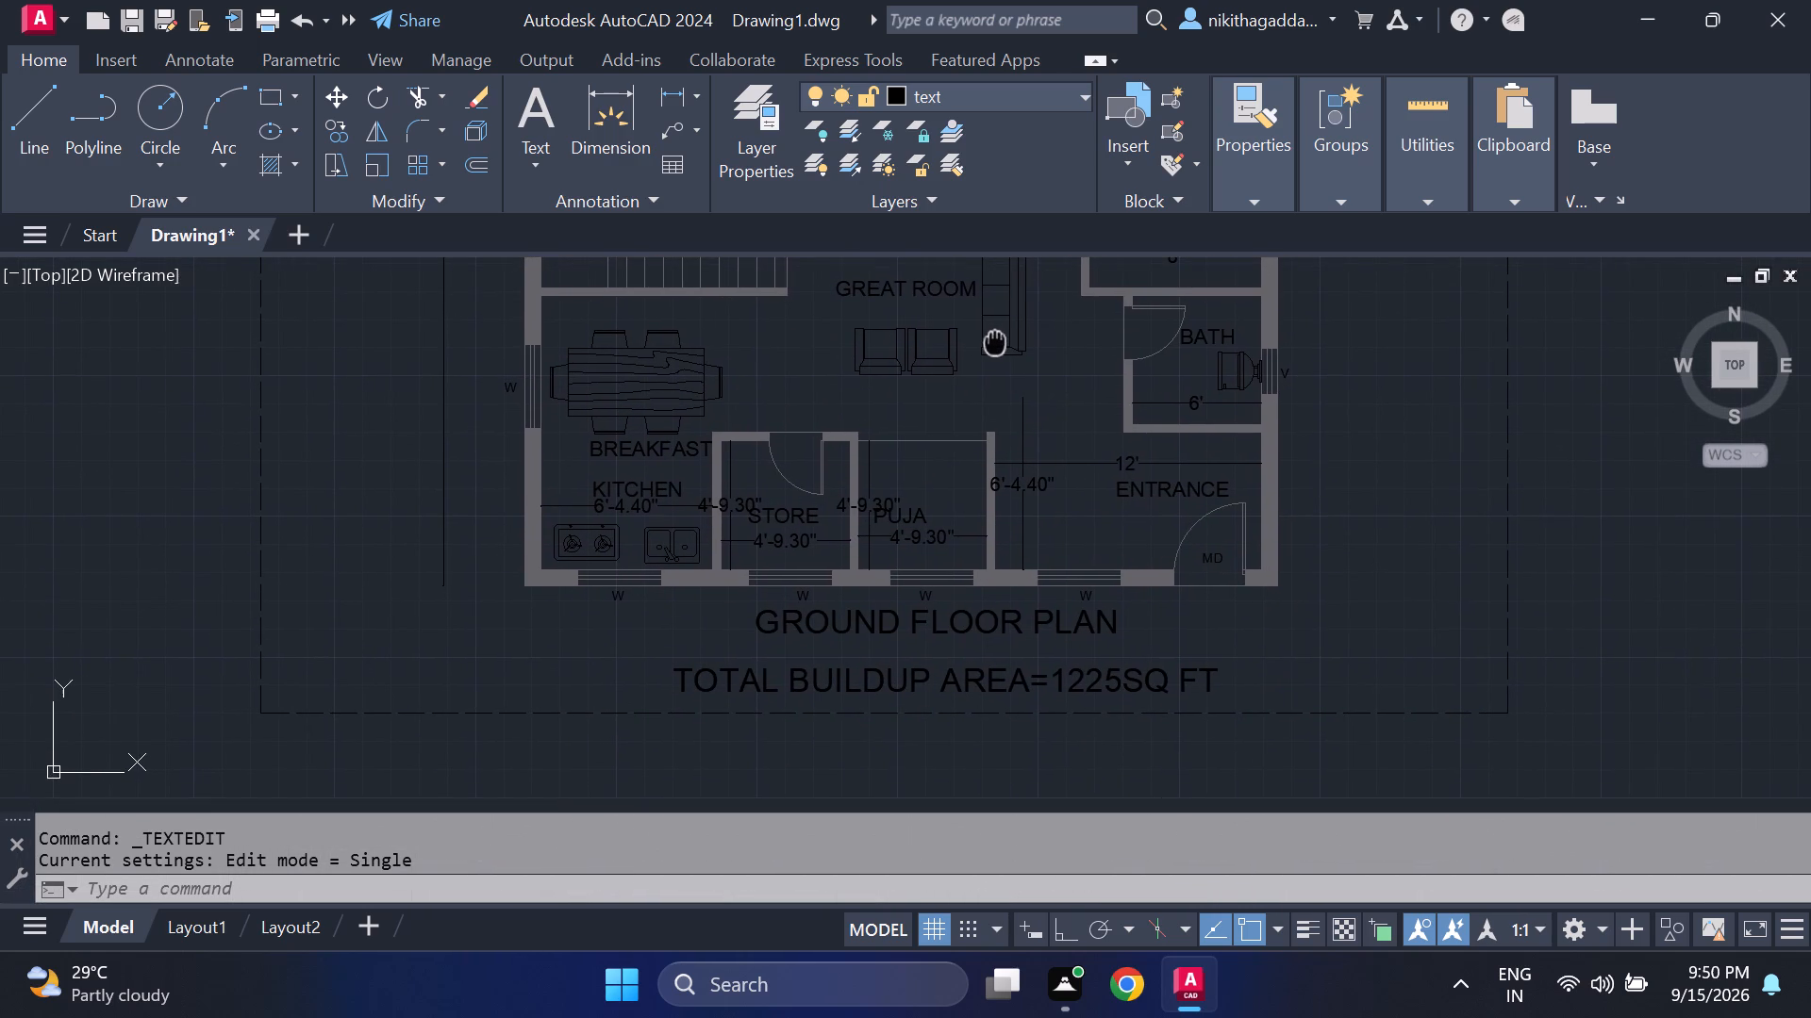
pyautogui.moveTo(995, 340); pyautogui.dragTo(996, 457, button='middle')
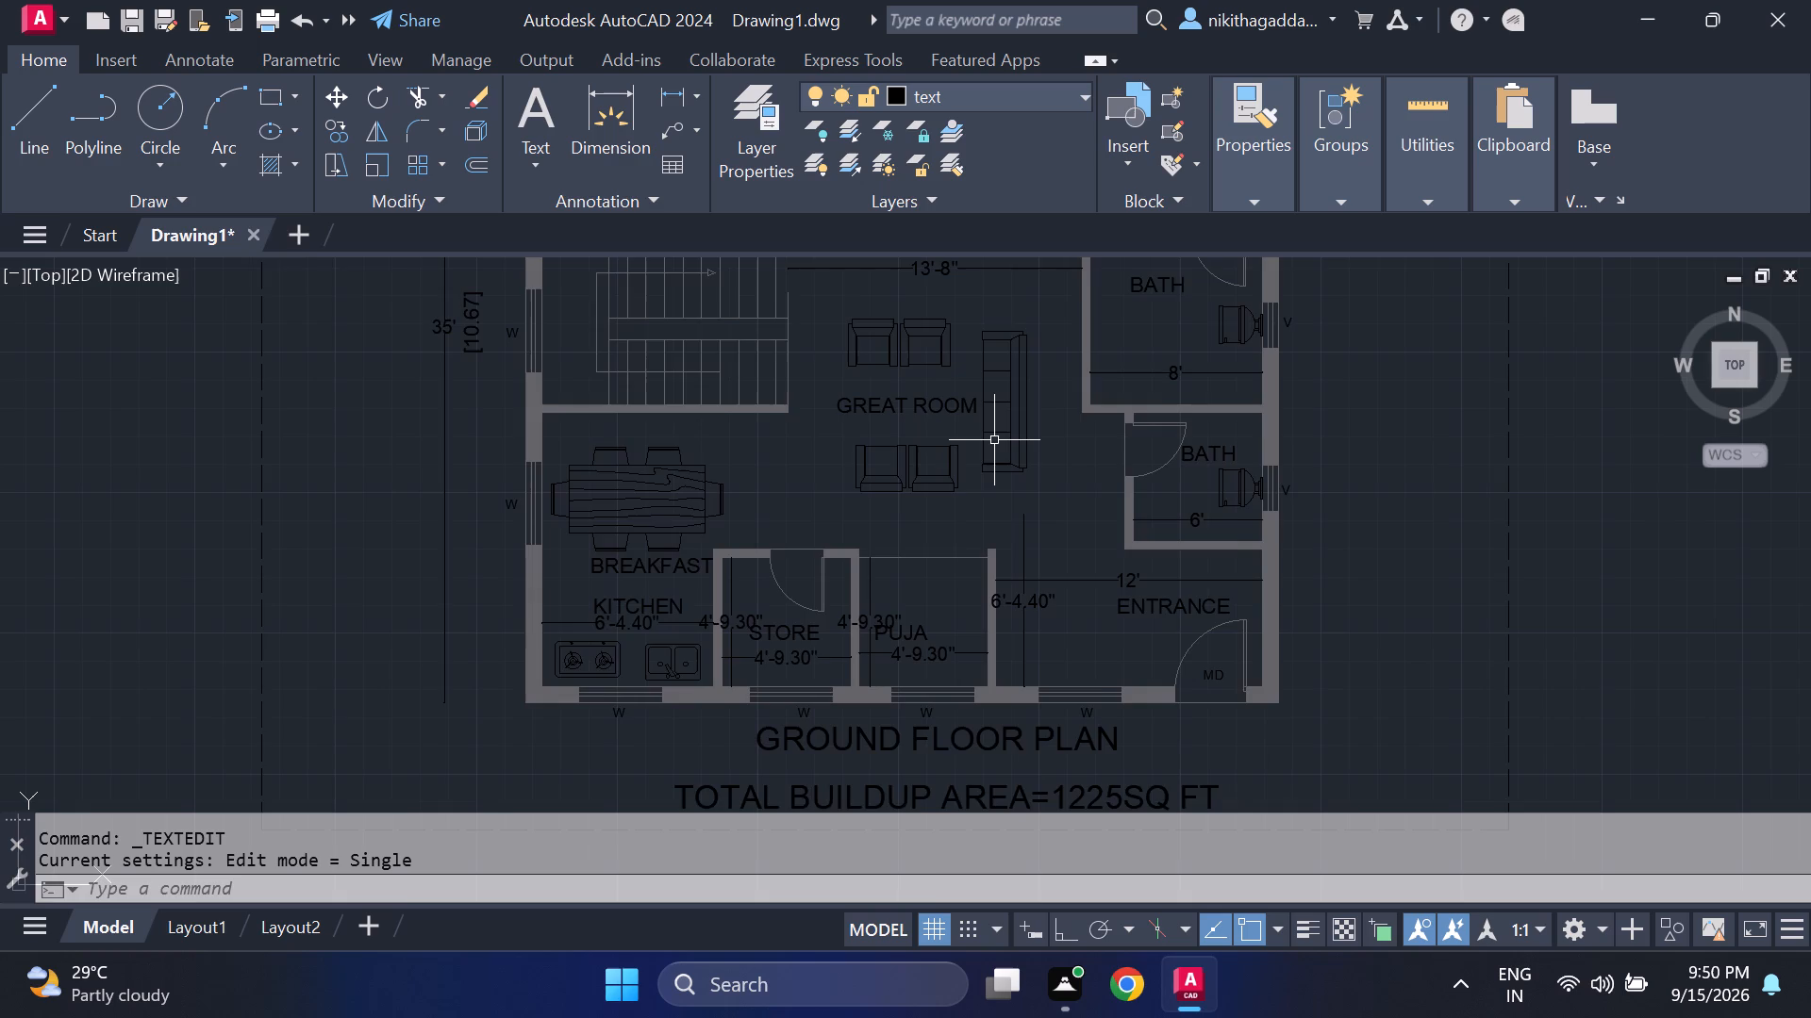
pyautogui.scroll(-1, 994, 439)
pyautogui.moveTo(990, 431); pyautogui.dragTo(1008, 542, button='middle')
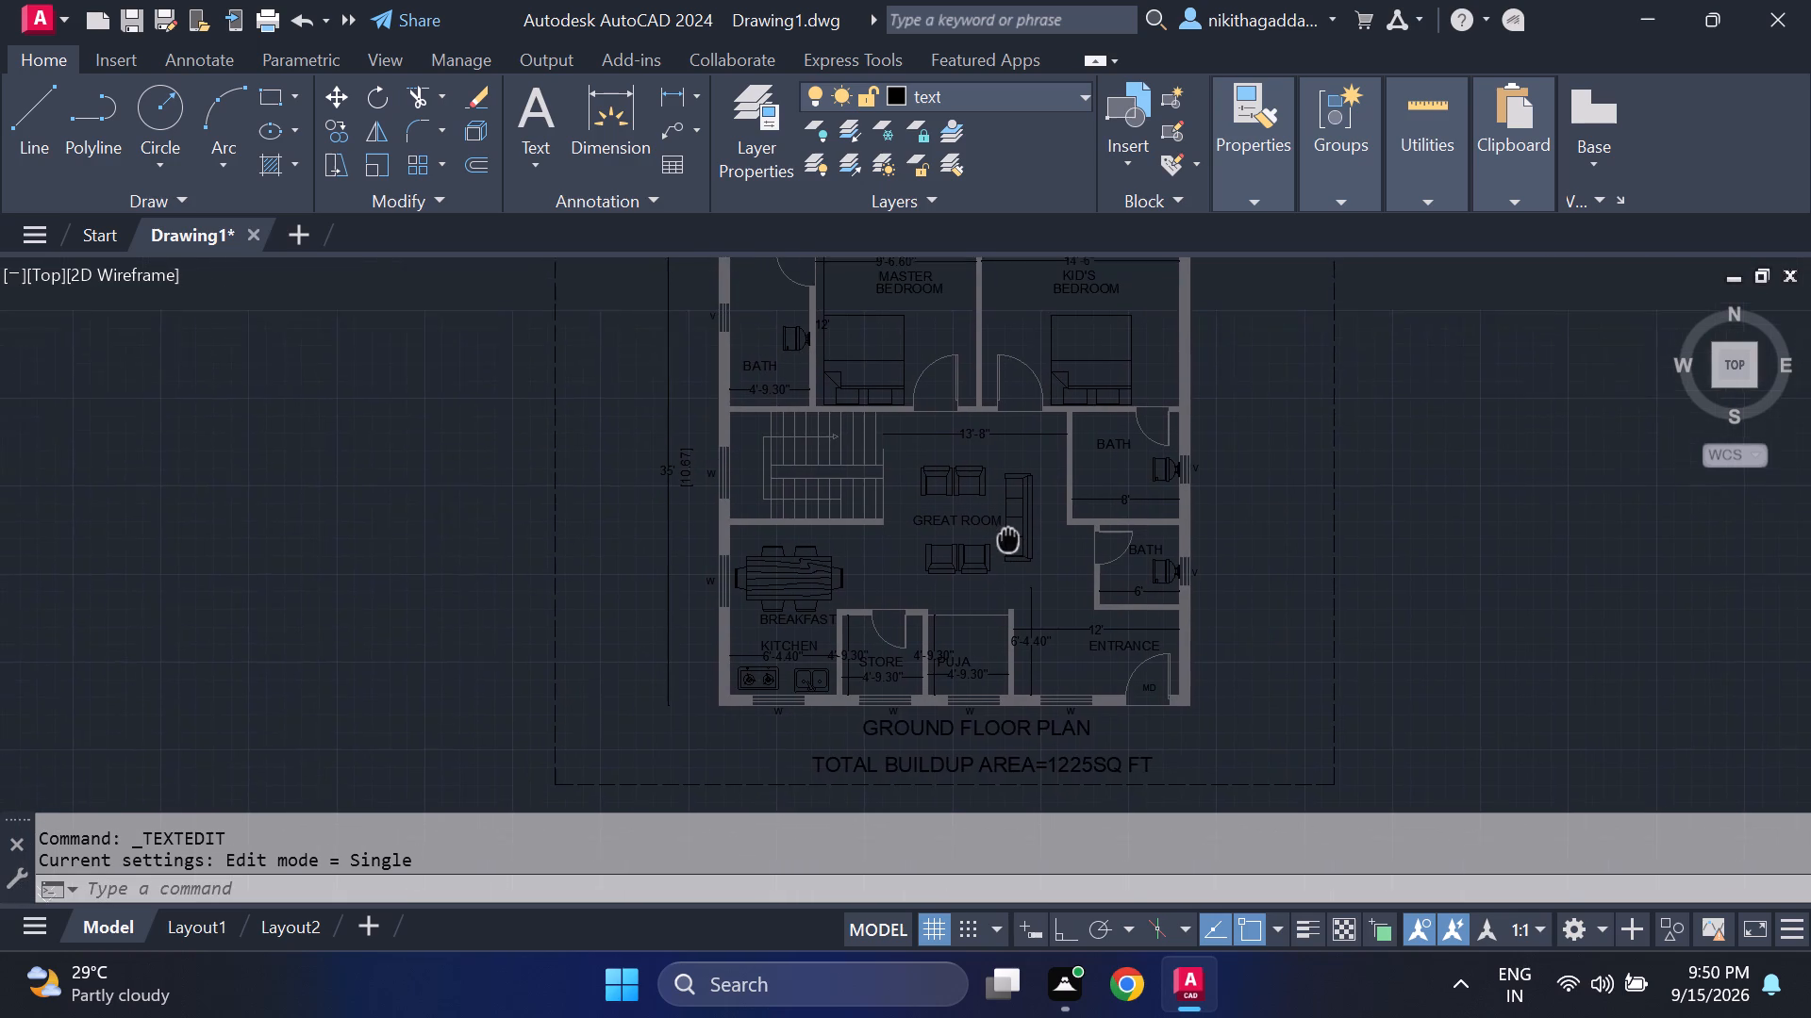
pyautogui.moveTo(1008, 542); pyautogui.dragTo(996, 586, button='middle')
pyautogui.moveTo(993, 571); pyautogui.dragTo(1011, 480, button='middle')
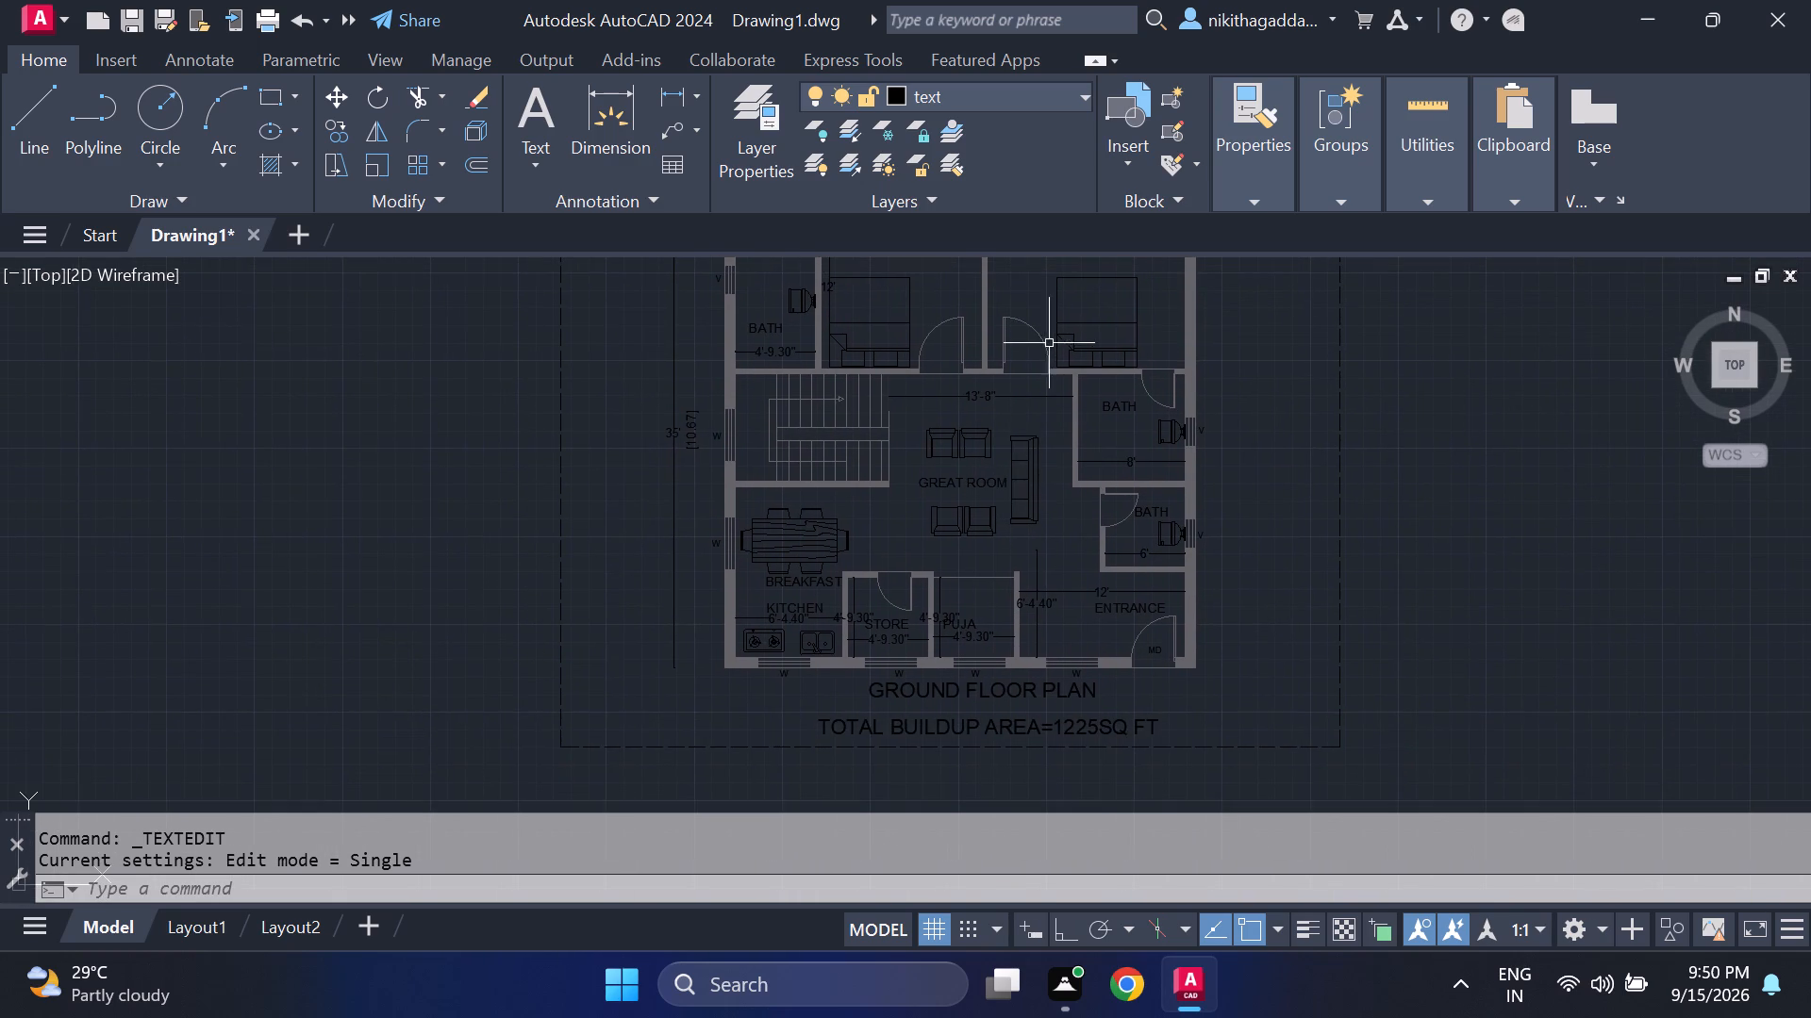
pyautogui.scroll(-2, 1049, 343)
pyautogui.scroll(2, 1049, 343)
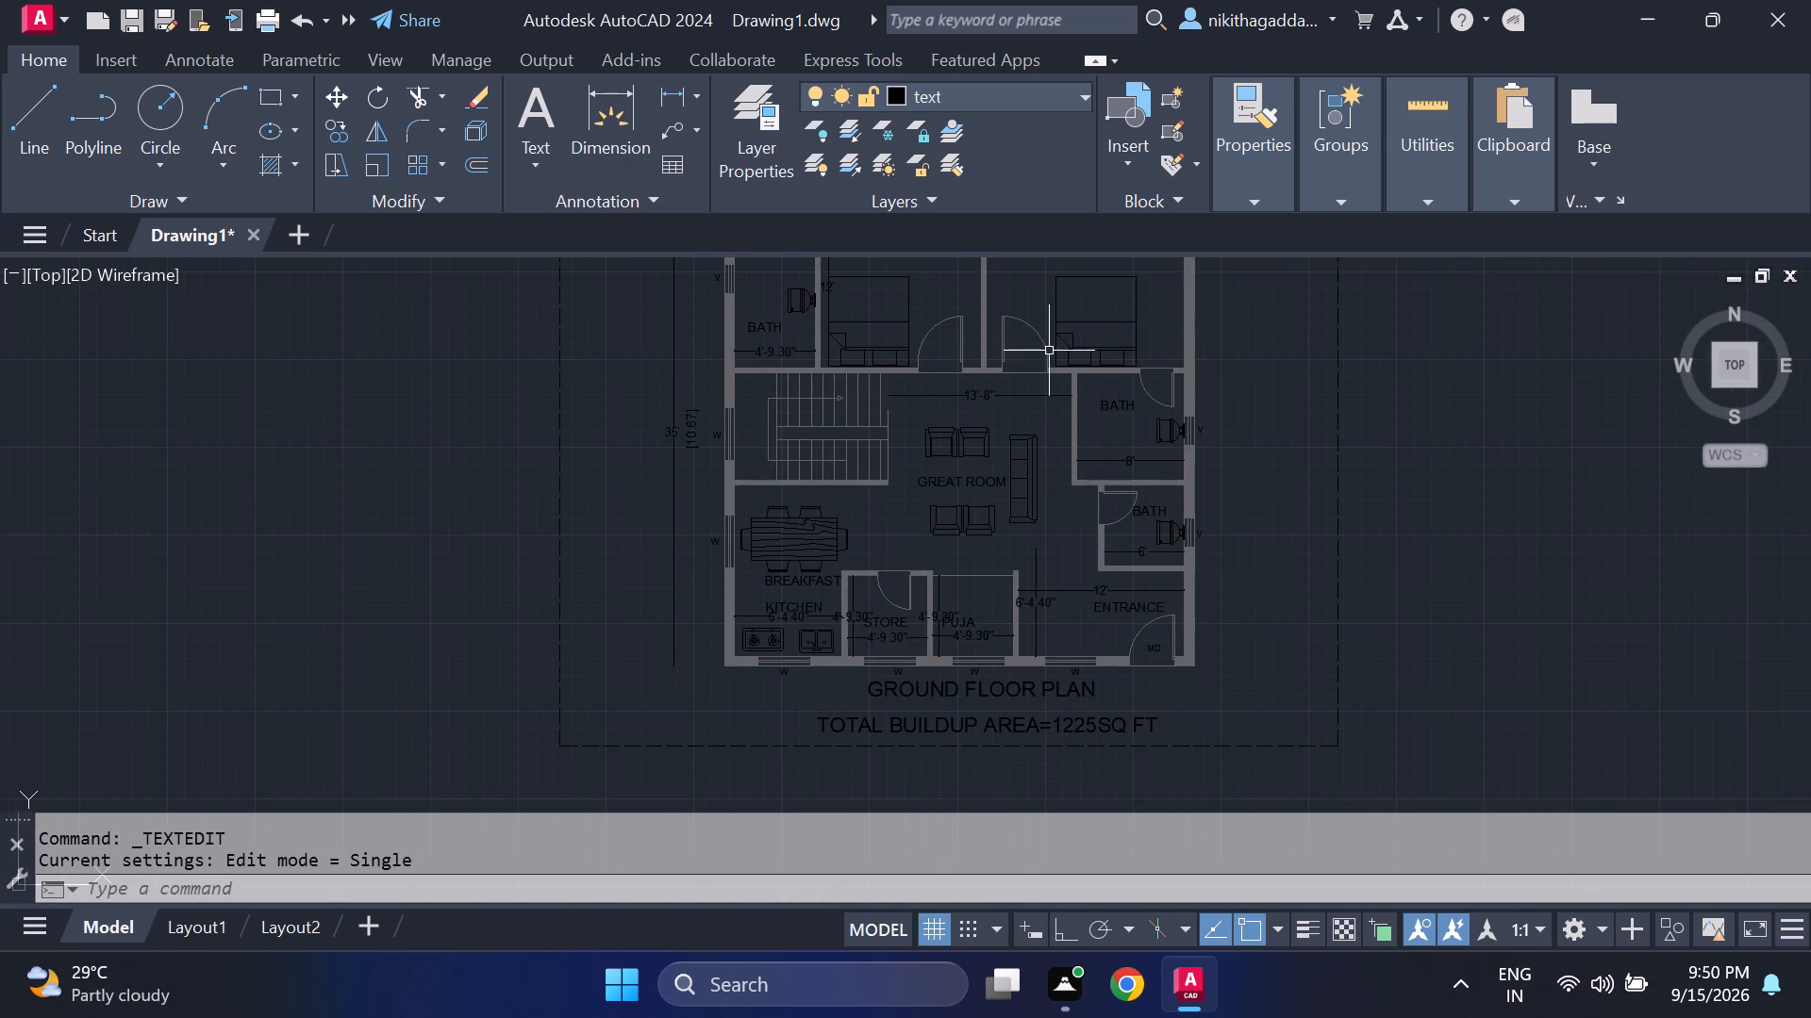
pyautogui.moveTo(1053, 357); pyautogui.dragTo(1044, 386, button='middle')
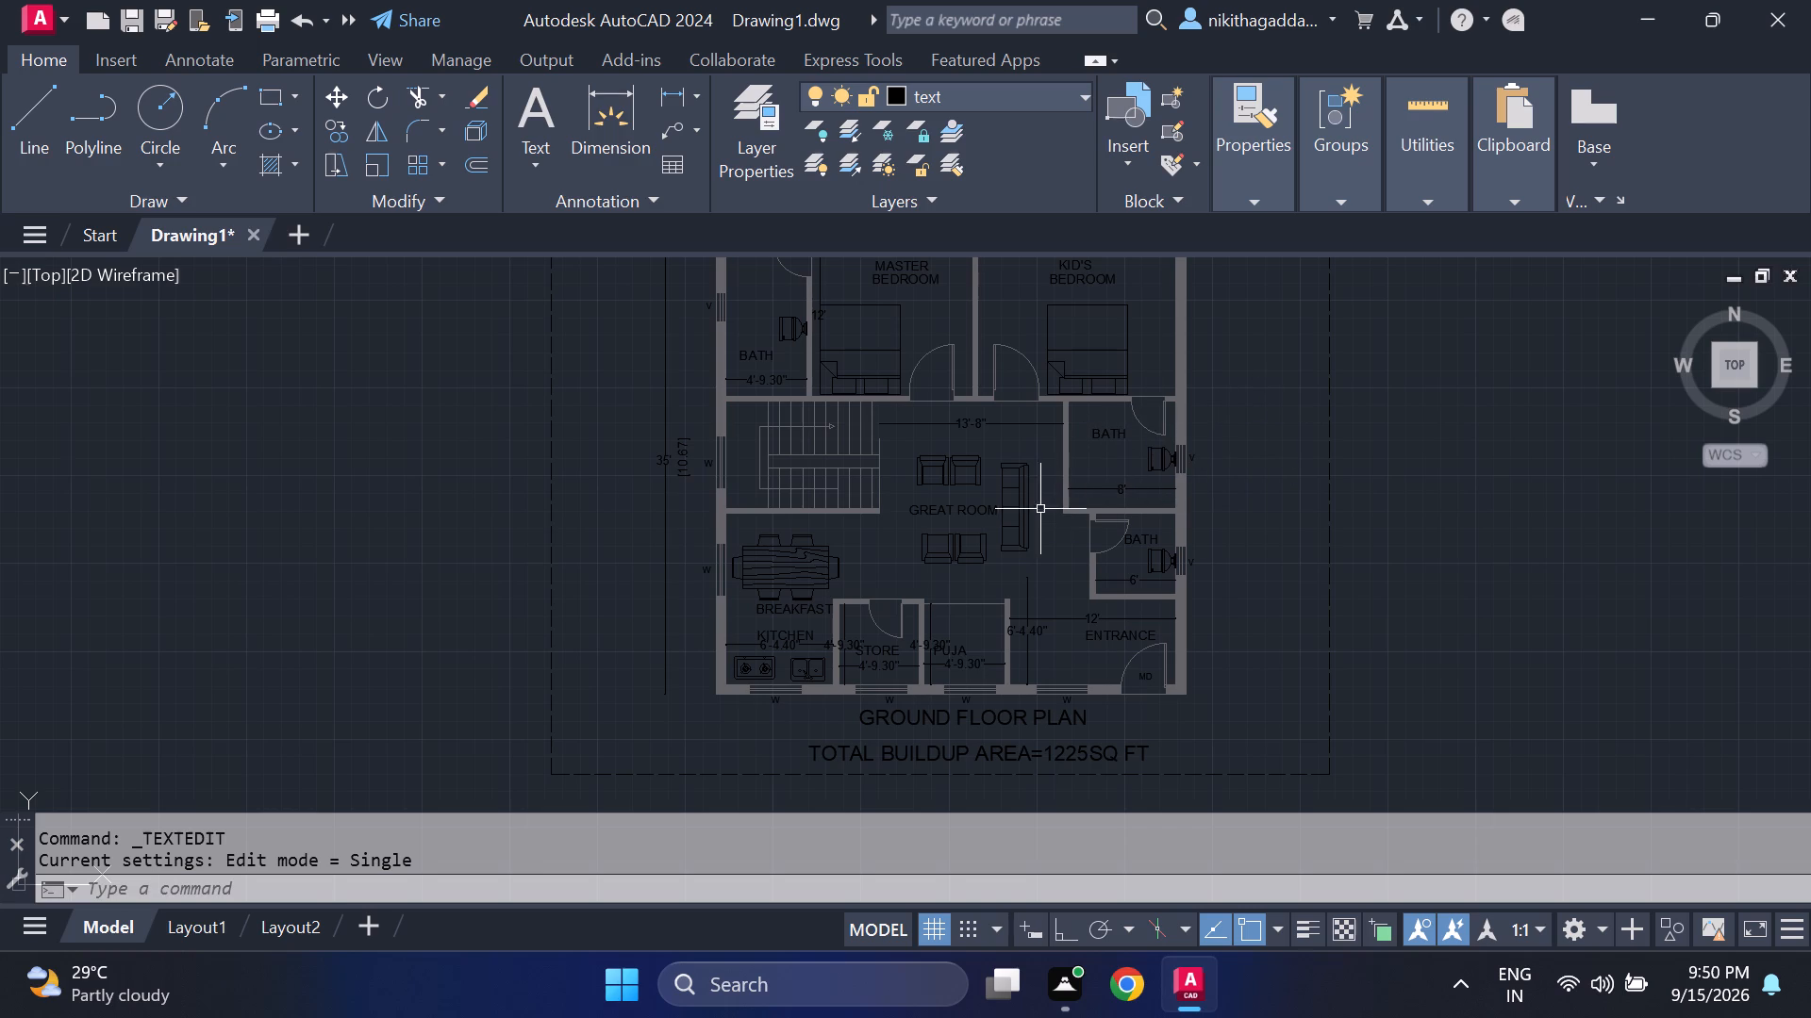
pyautogui.scroll(3, 982, 505)
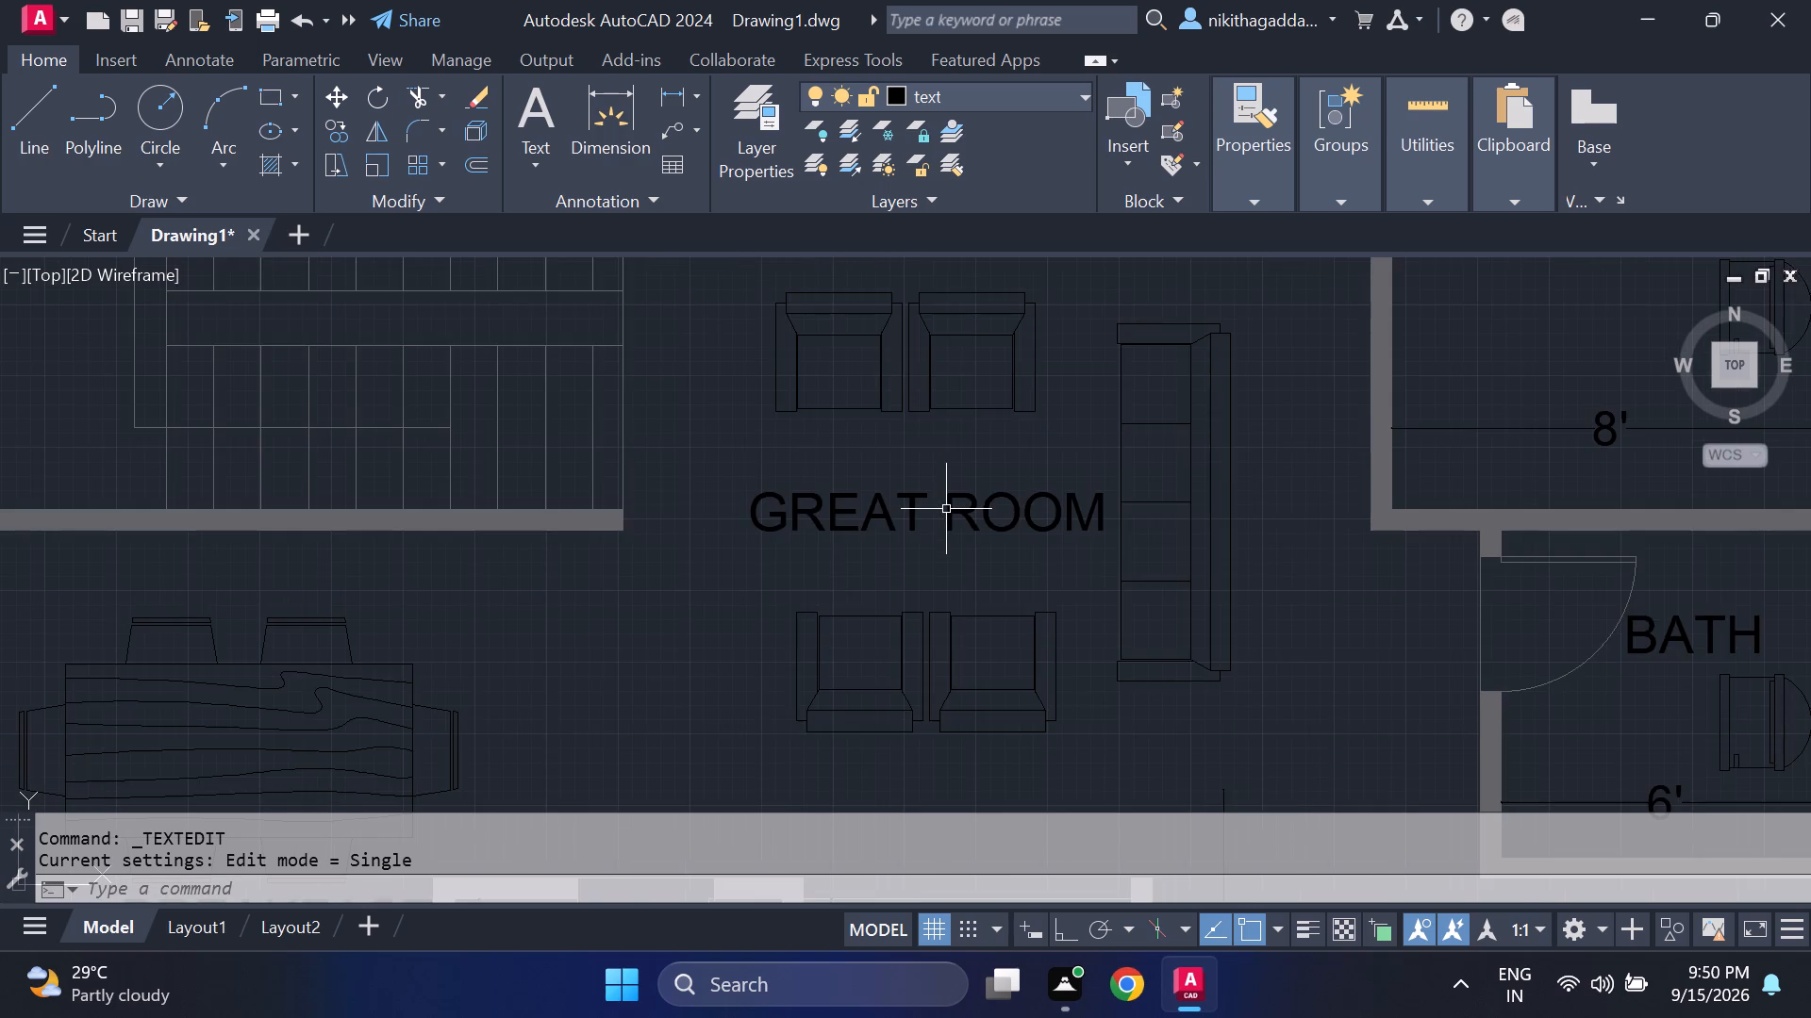
pyautogui.scroll(-1, 948, 509)
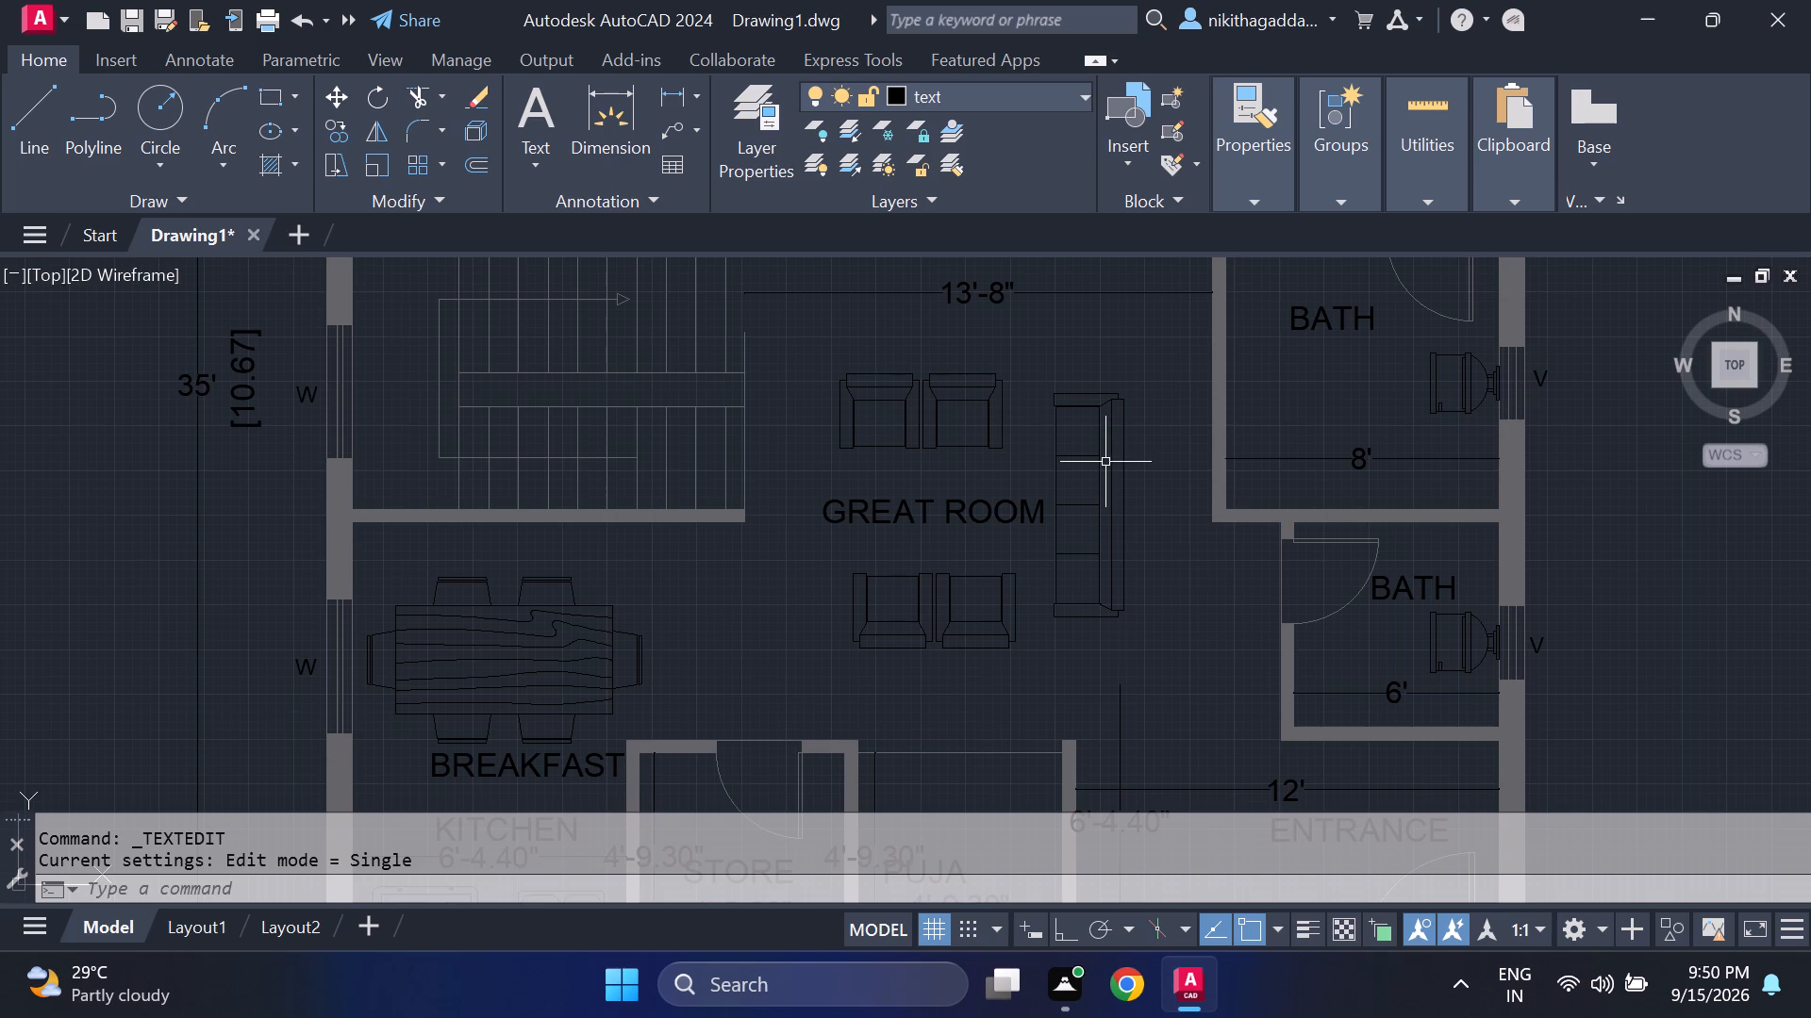
pyautogui.moveTo(1109, 484); pyautogui.dragTo(1131, 437, button='middle')
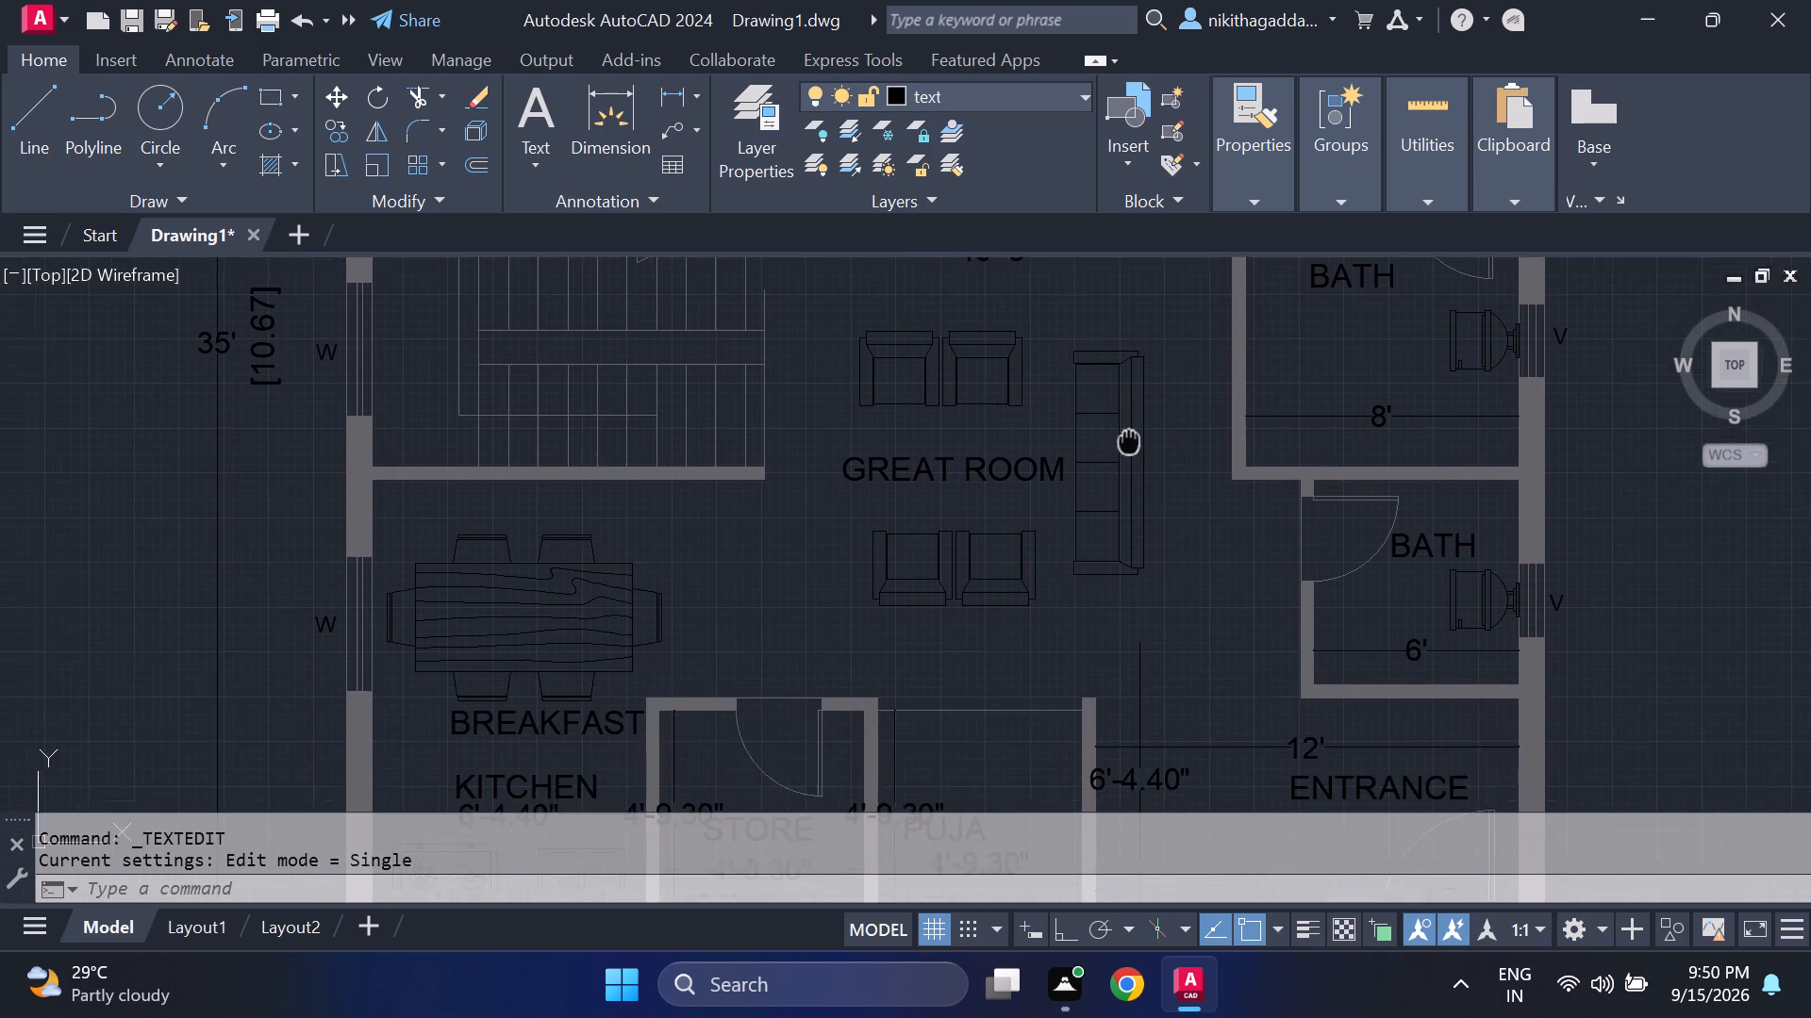
pyautogui.moveTo(1131, 437); pyautogui.dragTo(1163, 254, button='middle')
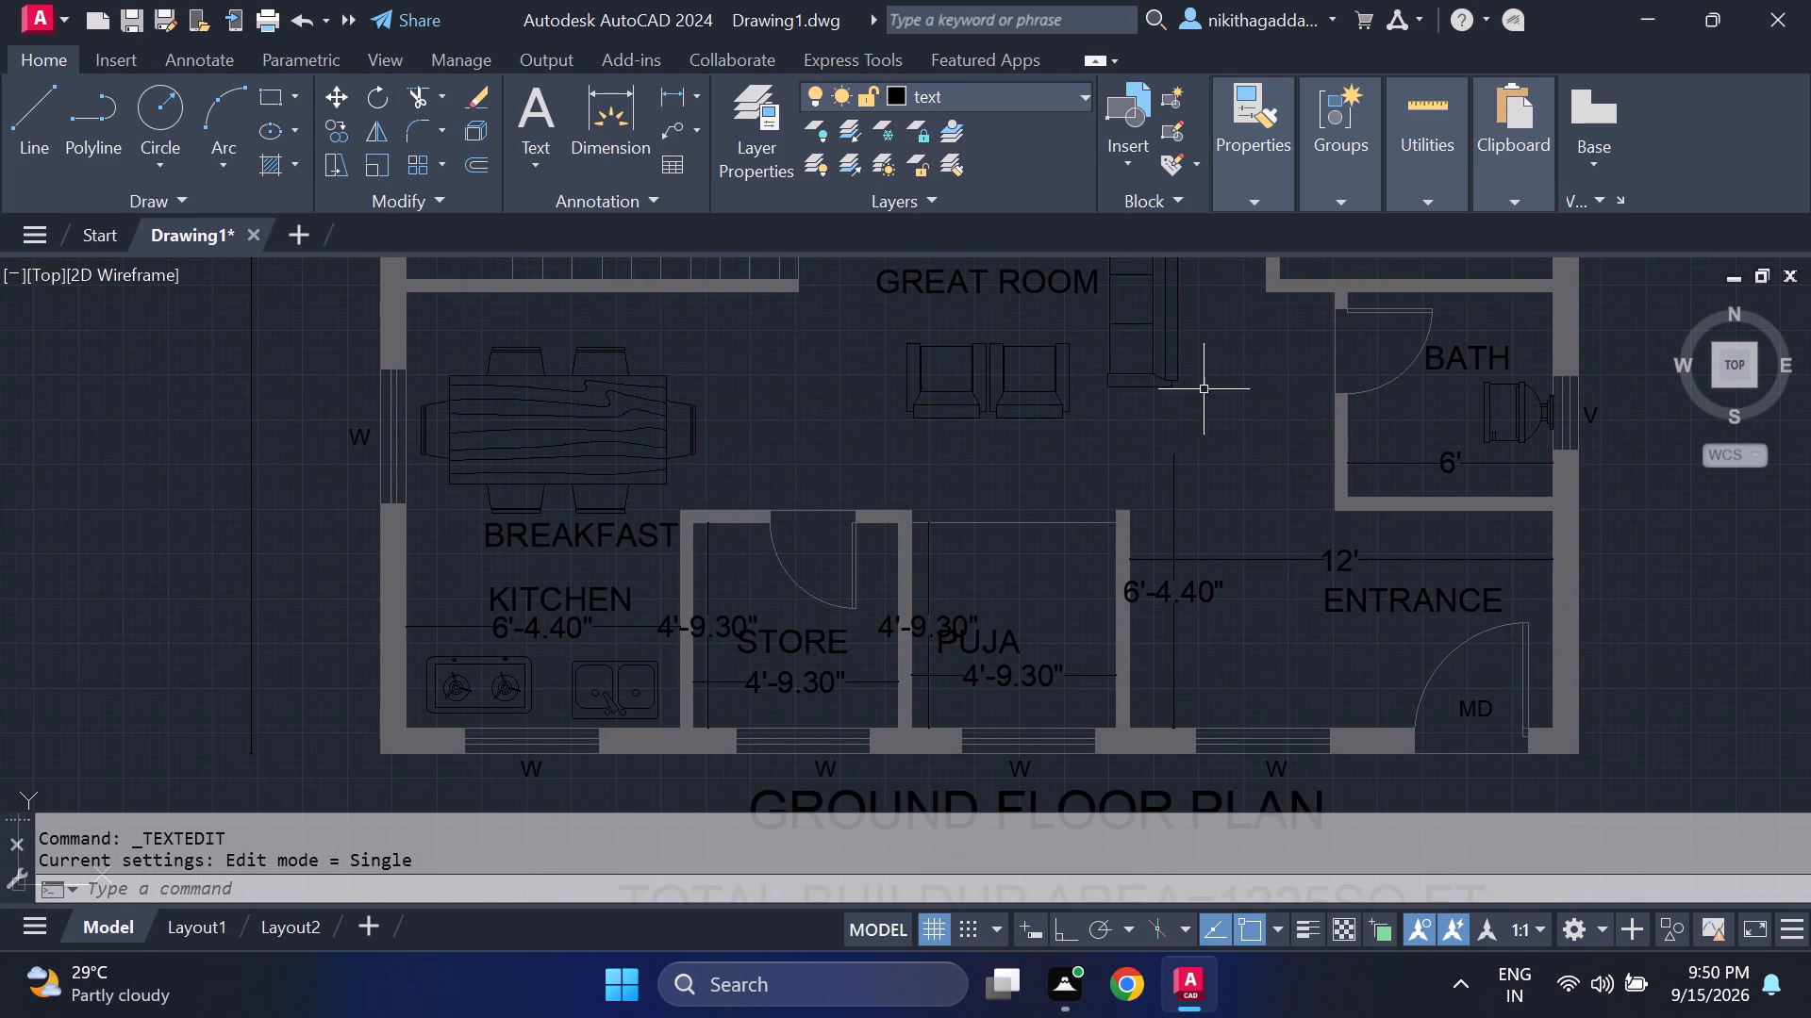
pyautogui.scroll(-1, 982, 278)
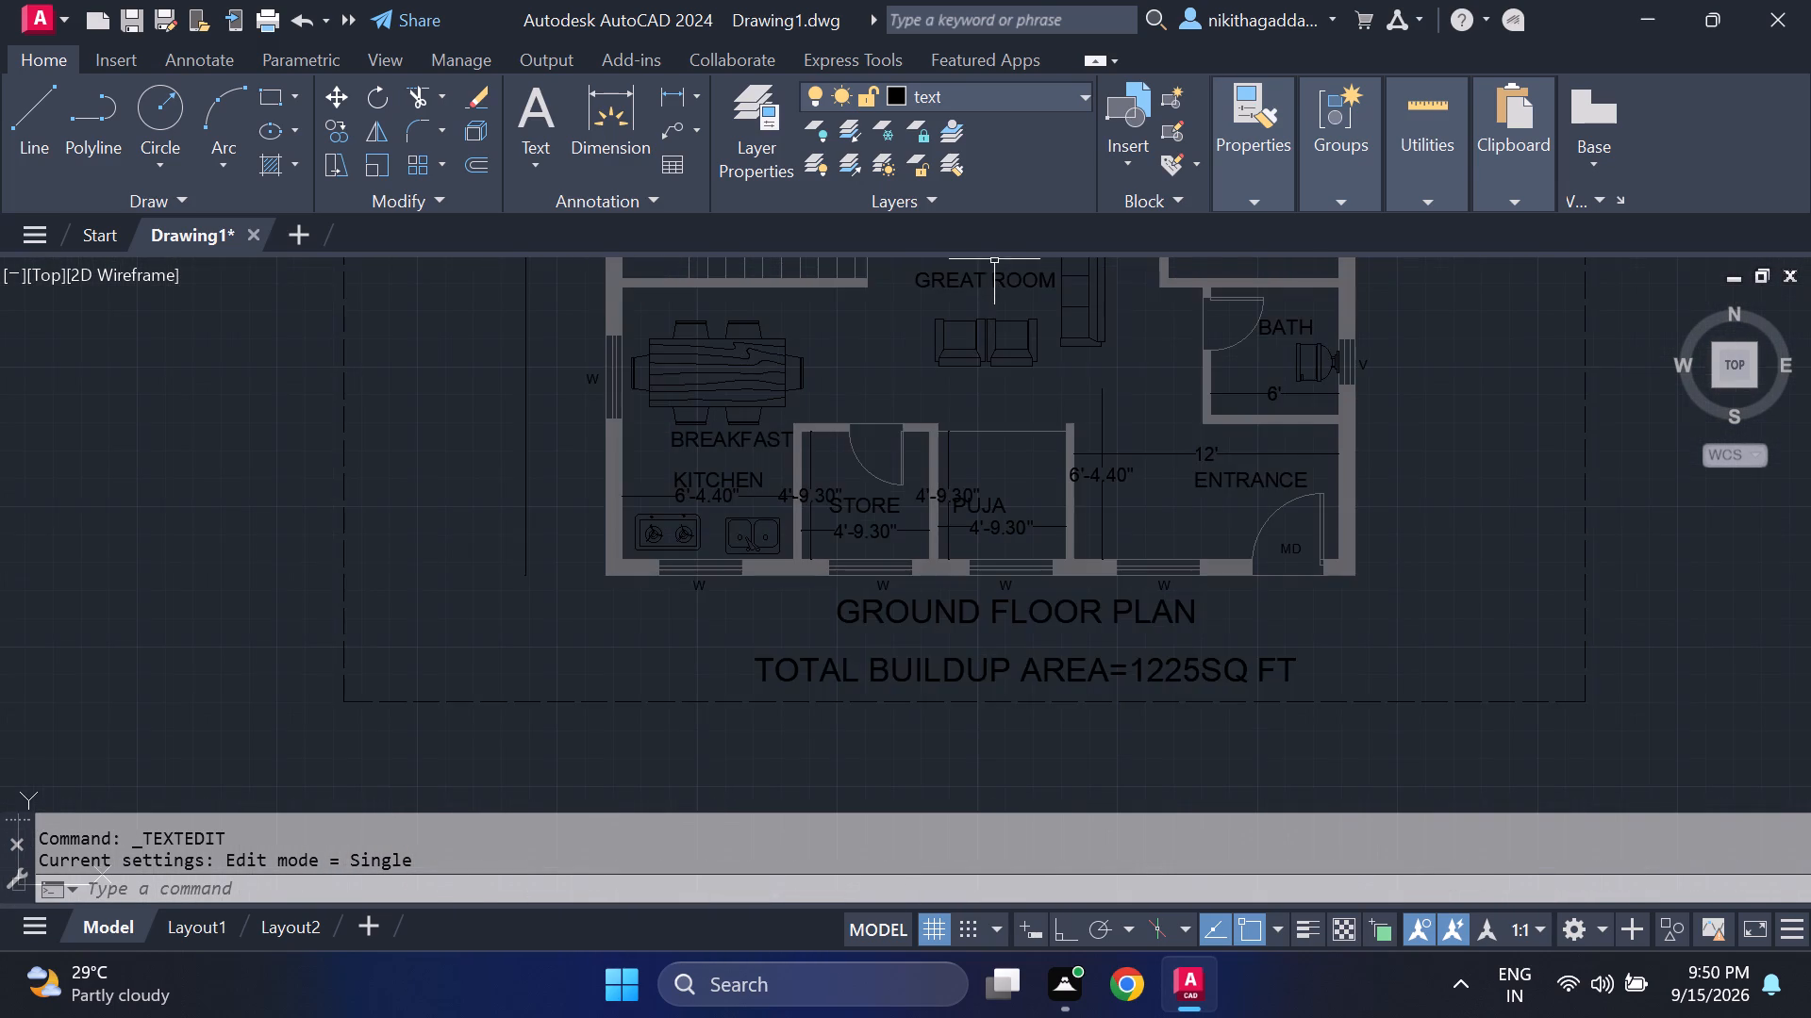
# Examine the dimension texts in the great room, baths and bedrooms for values that still need correcting.
pyautogui.moveTo(989, 271); pyautogui.dragTo(1020, 585, button='middle')
pyautogui.moveTo(1061, 532); pyautogui.dragTo(1046, 566, button='middle')
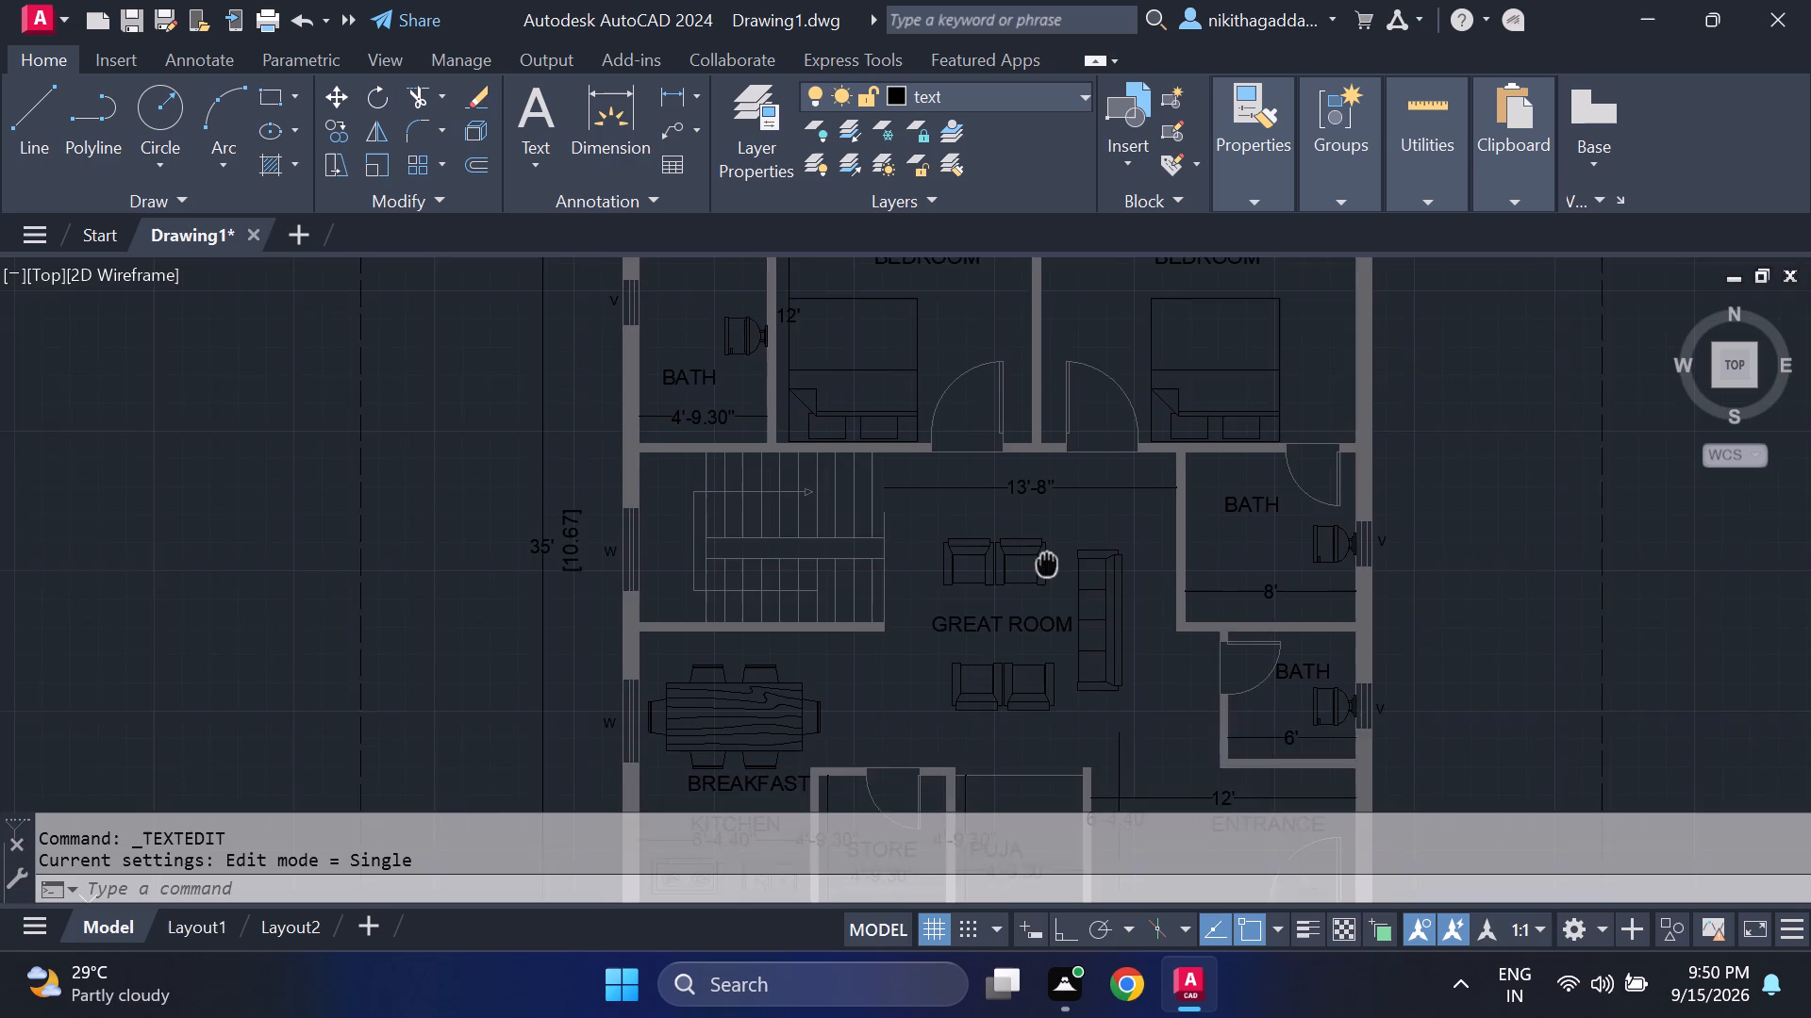
pyautogui.moveTo(1046, 566); pyautogui.dragTo(1019, 685, button='middle')
pyautogui.scroll(1, 1027, 662)
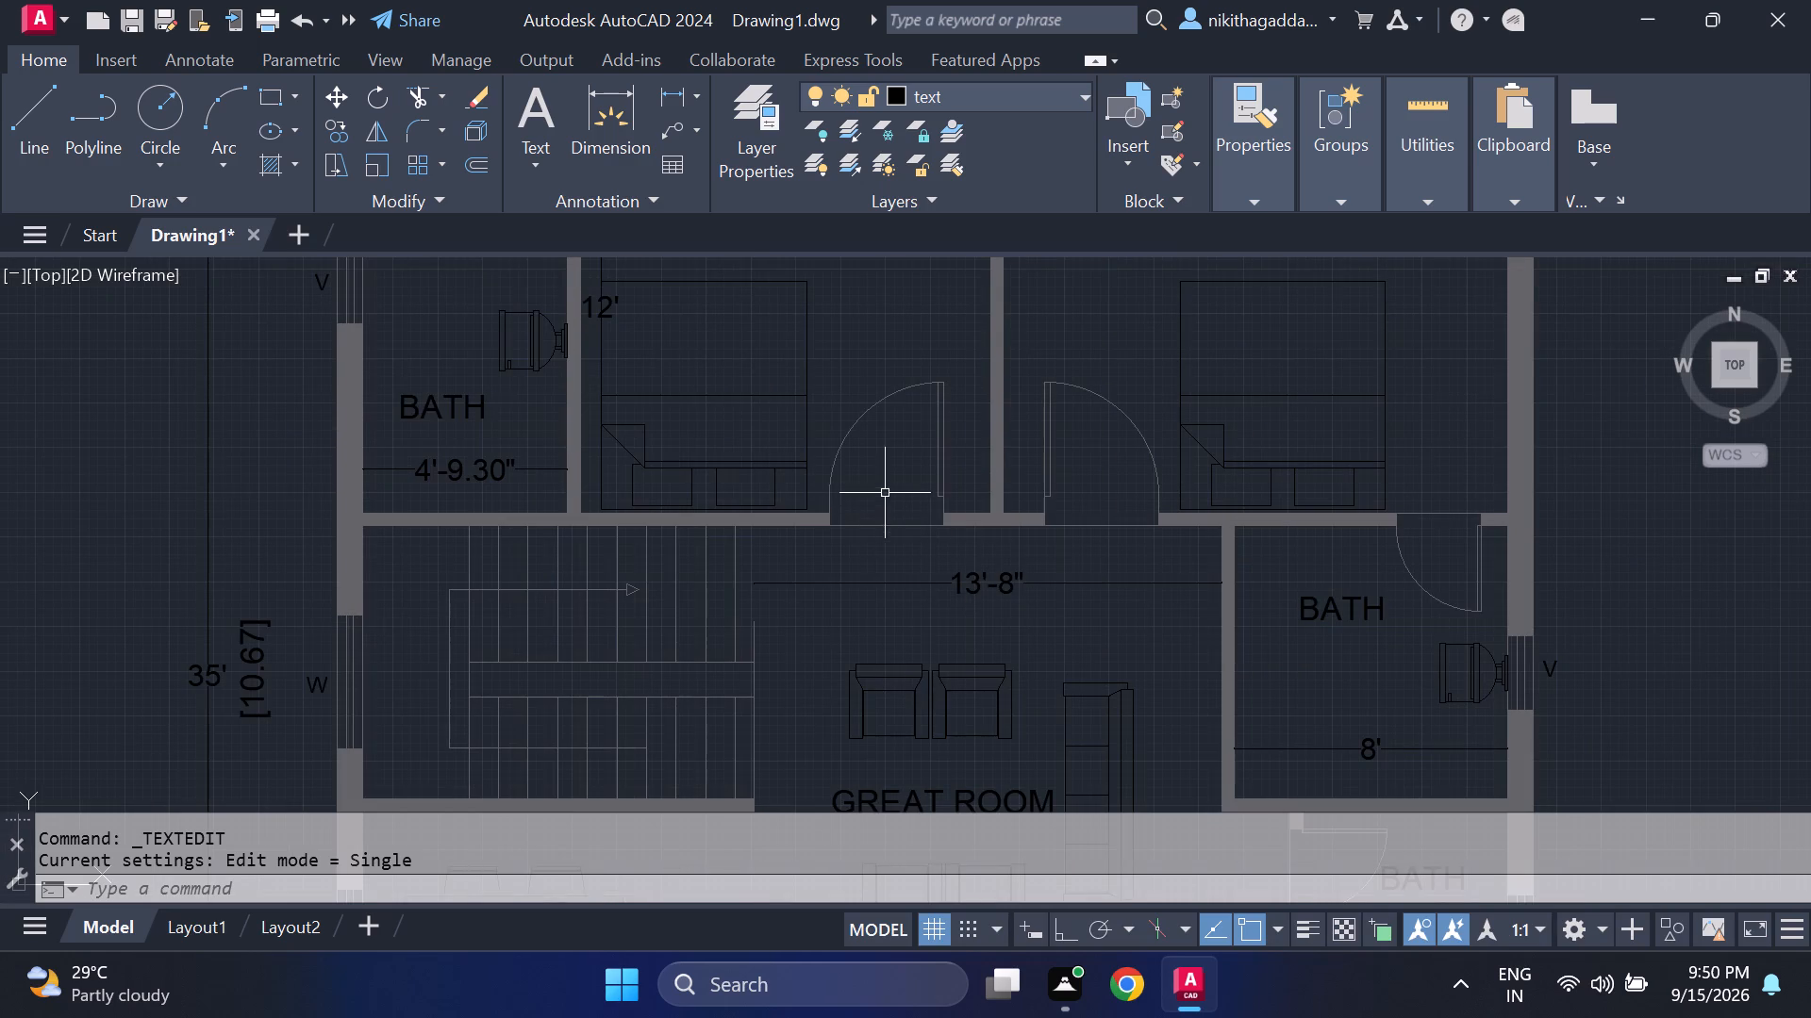
pyautogui.scroll(-1, 904, 493)
pyautogui.moveTo(962, 371); pyautogui.dragTo(1136, 391, button='middle')
pyautogui.scroll(2, 853, 483)
pyautogui.scroll(-2, 801, 520)
pyautogui.moveTo(930, 521); pyautogui.dragTo(913, 470, button='middle')
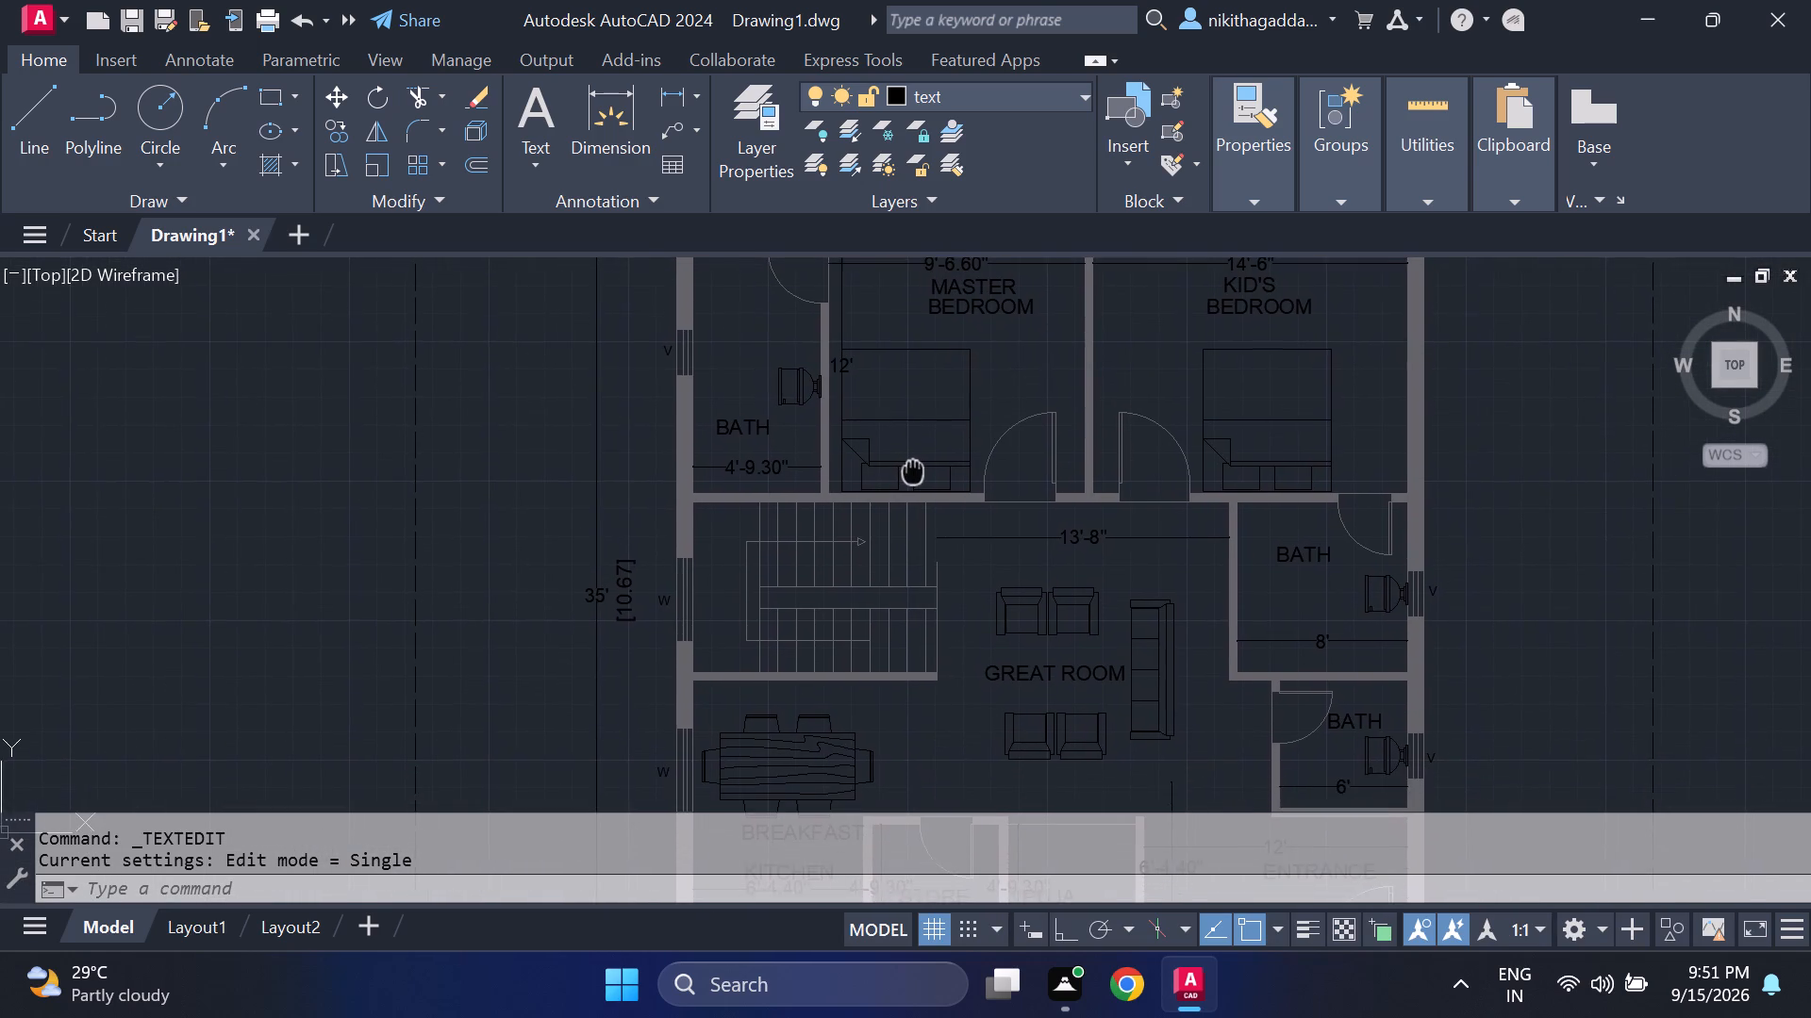
pyautogui.moveTo(913, 470); pyautogui.dragTo(906, 431, button='middle')
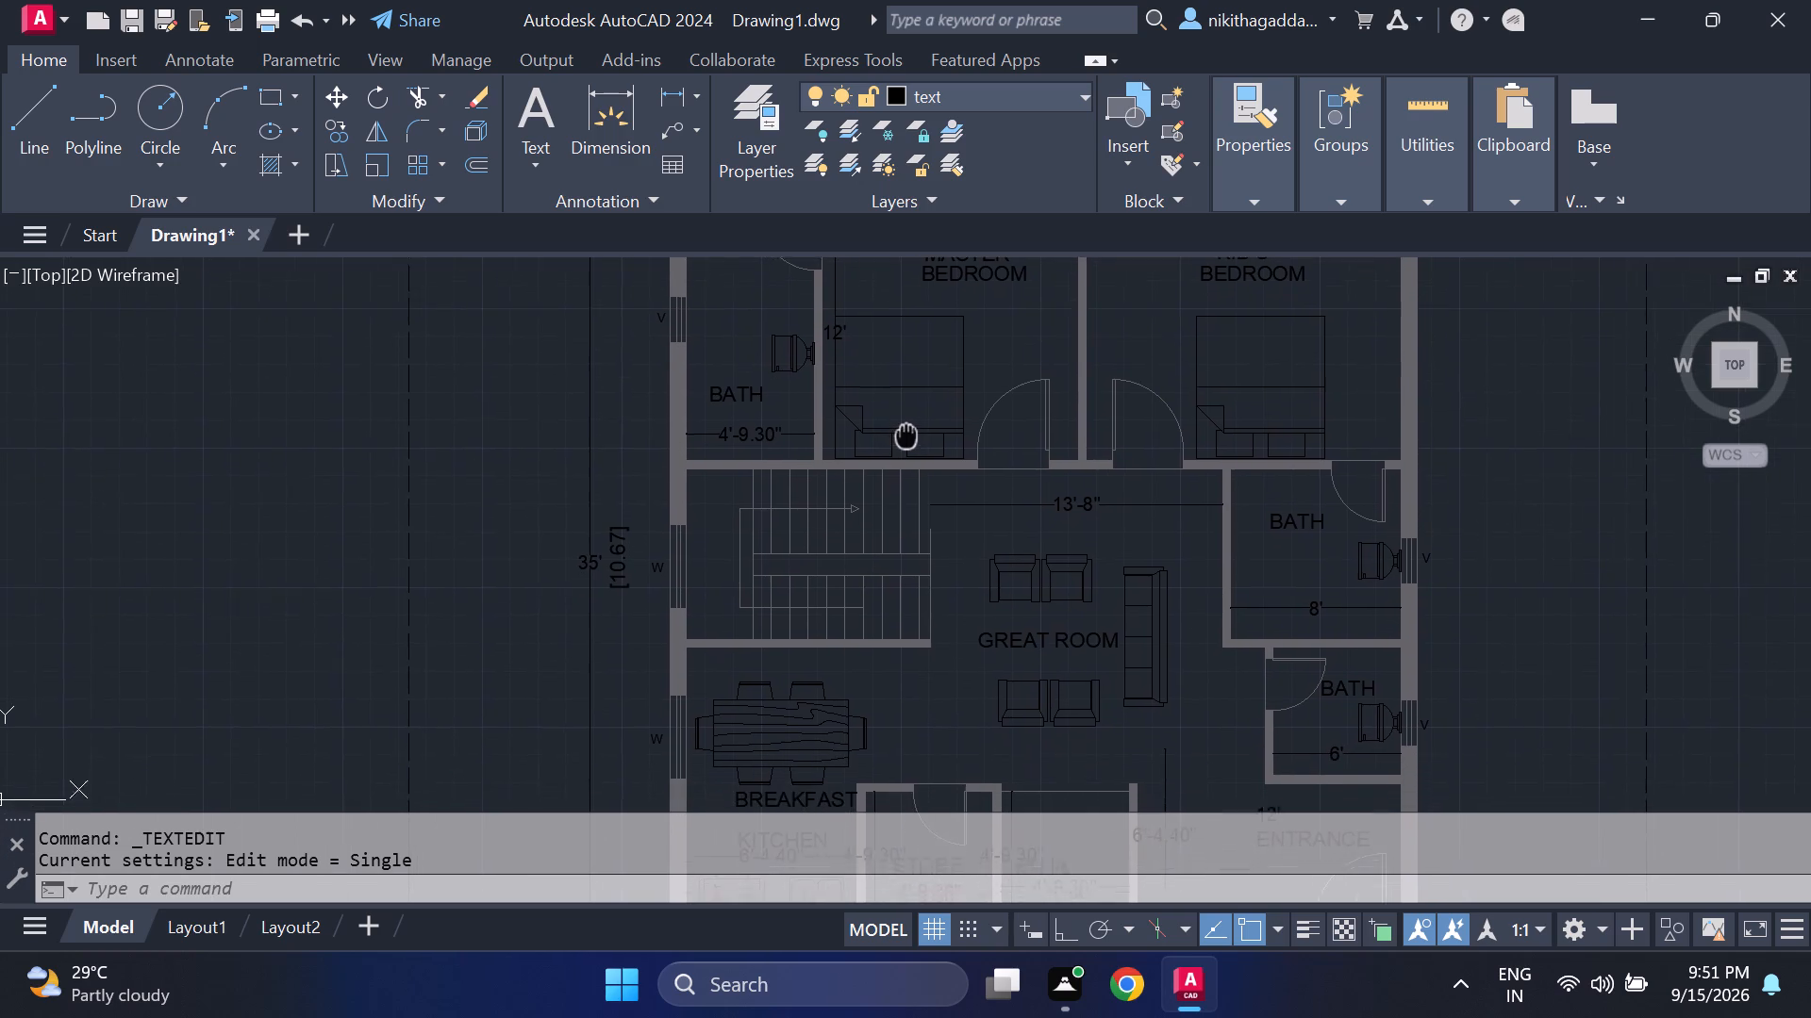
pyautogui.moveTo(906, 431); pyautogui.dragTo(905, 401, button='middle')
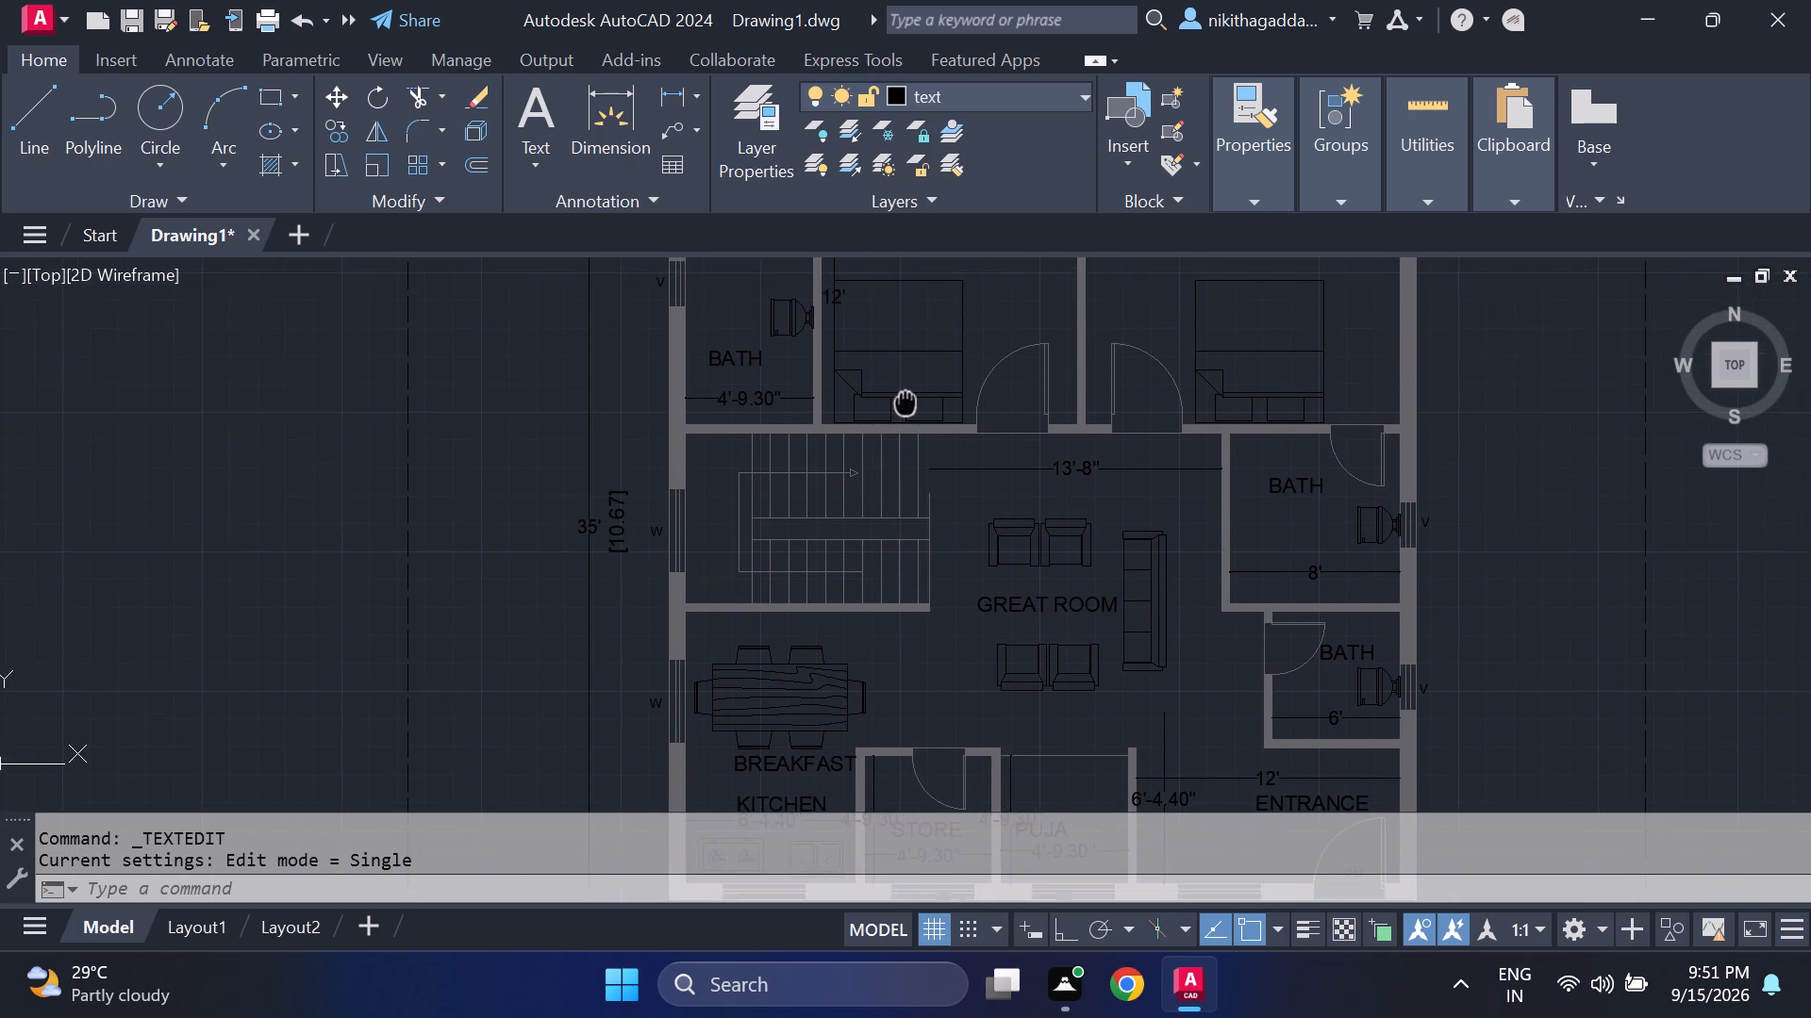
pyautogui.moveTo(905, 401); pyautogui.dragTo(922, 284, button='middle')
pyautogui.scroll(-1, 868, 469)
pyautogui.moveTo(1038, 388); pyautogui.dragTo(1035, 388, button='middle')
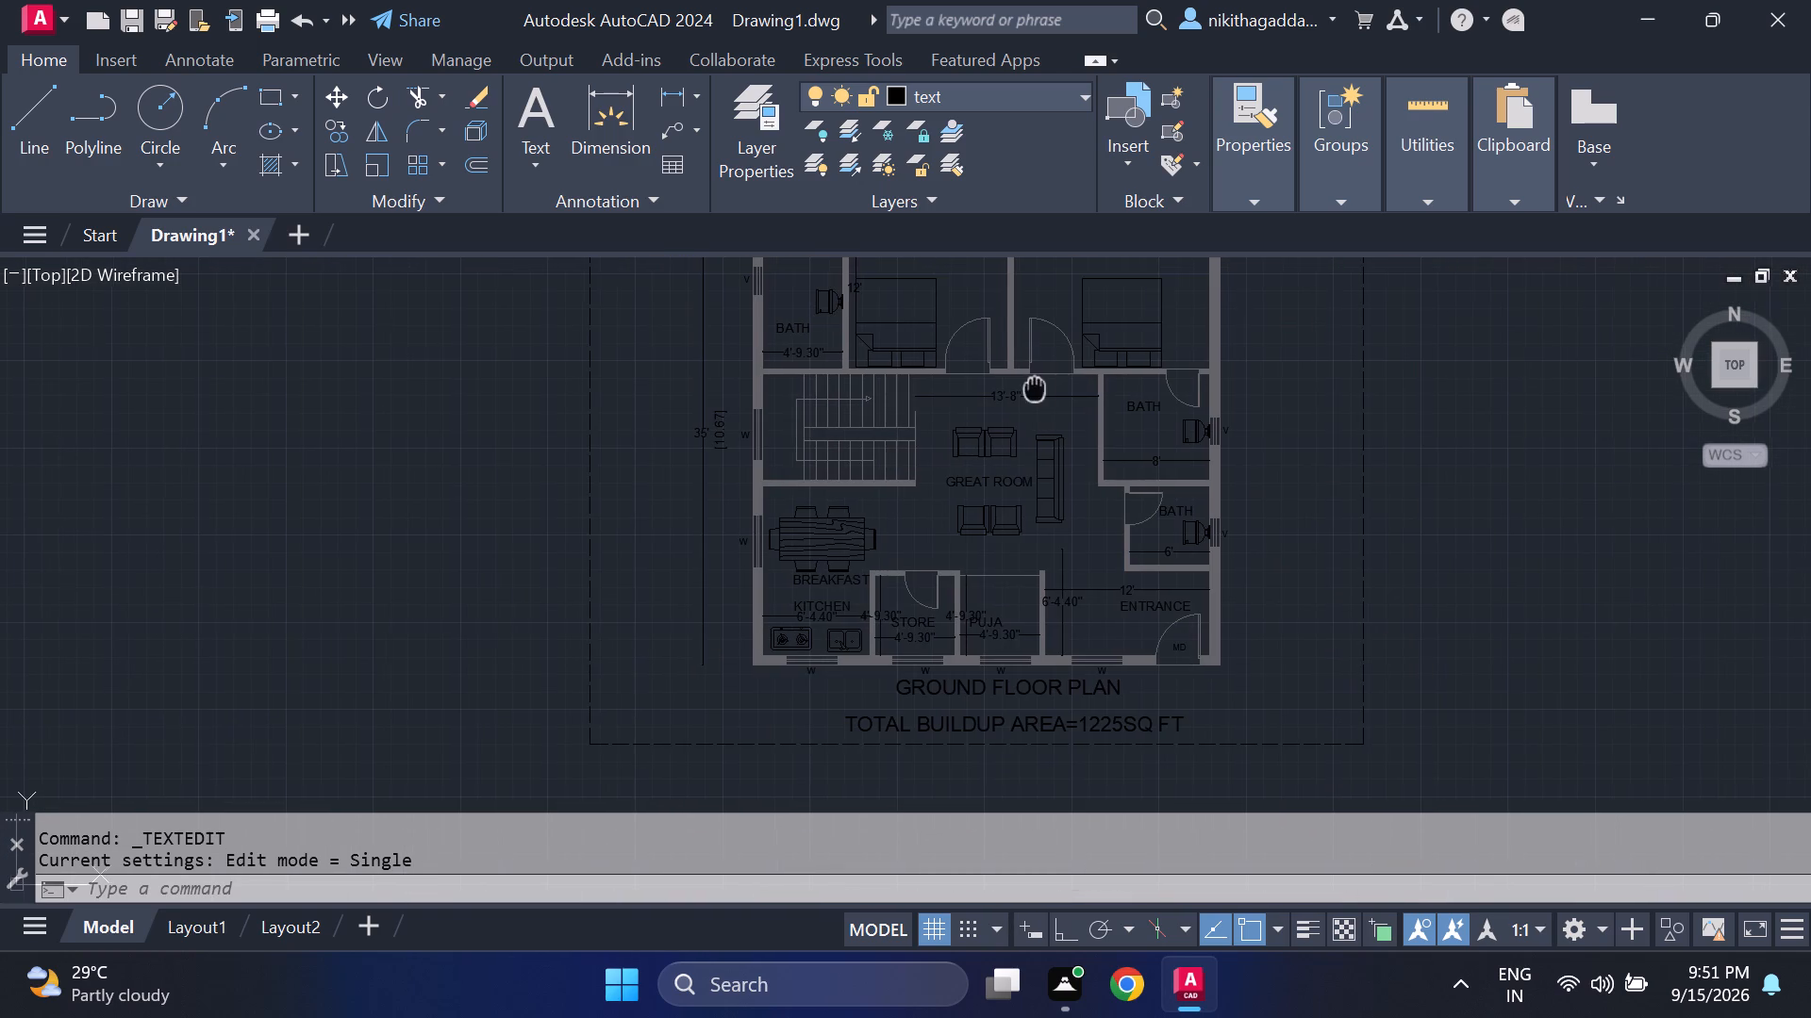
pyautogui.moveTo(1035, 388); pyautogui.dragTo(1014, 482, button='middle')
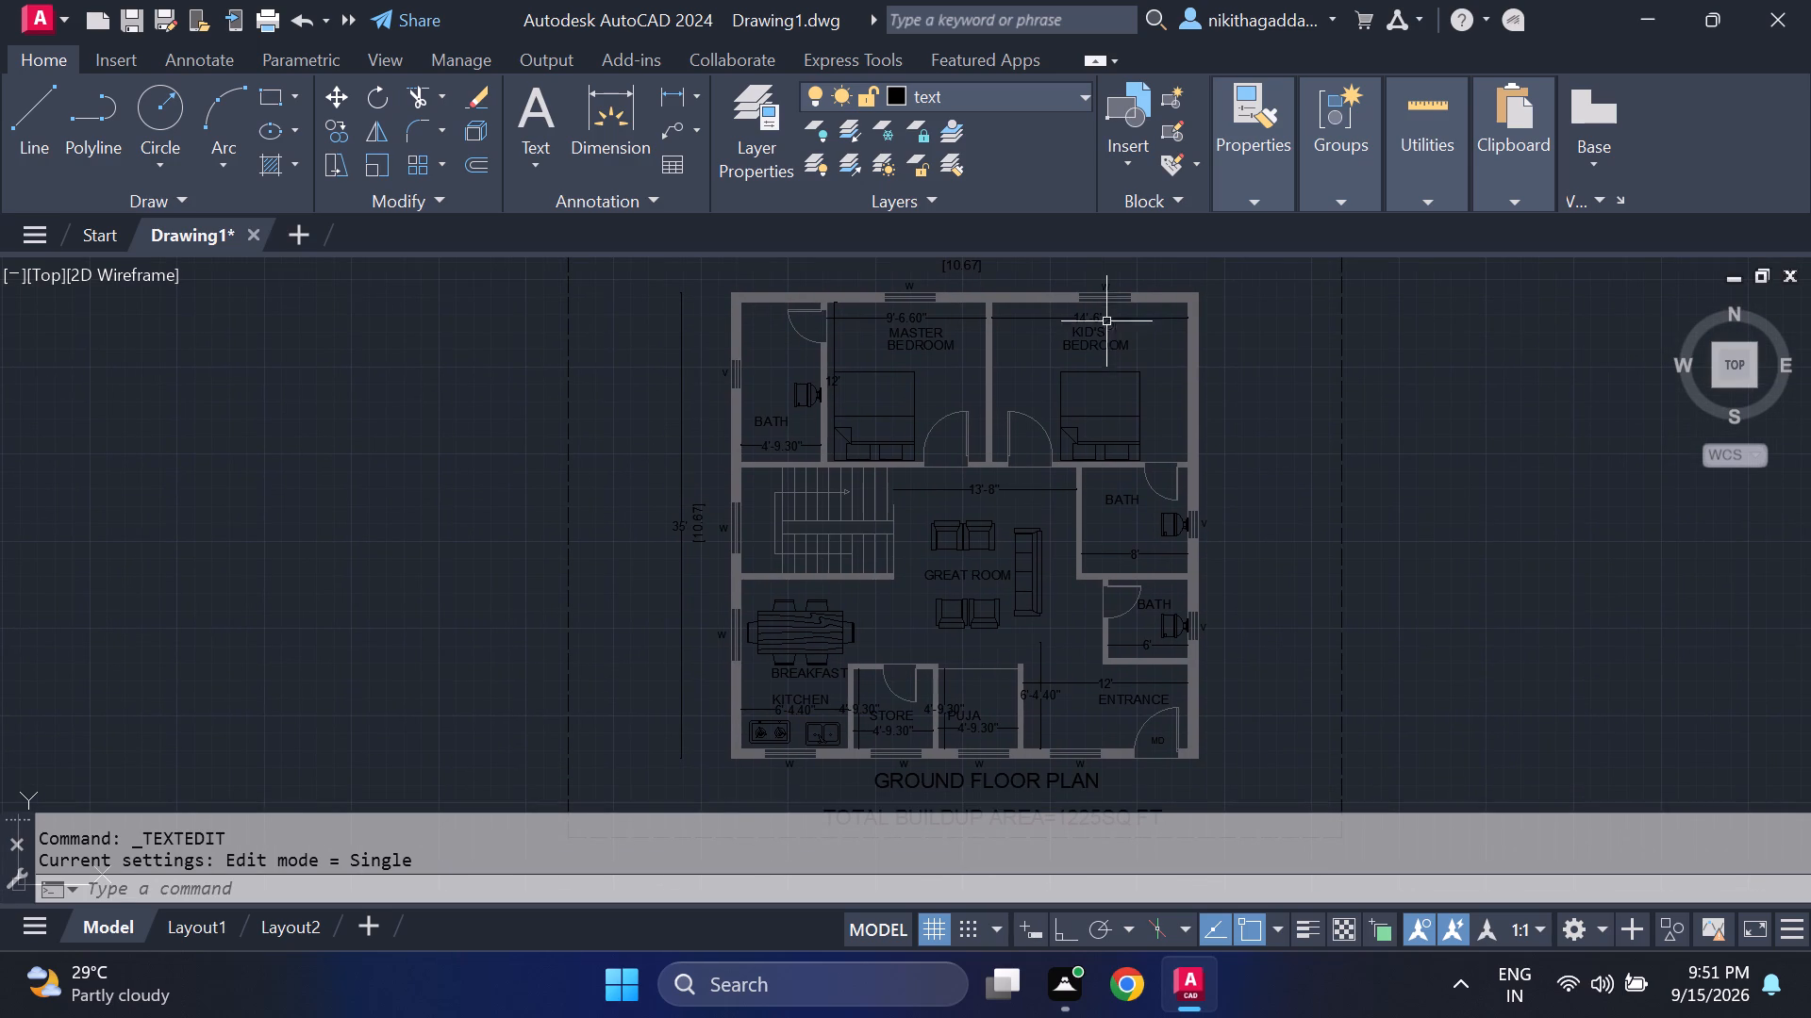
pyautogui.scroll(3, 1114, 284)
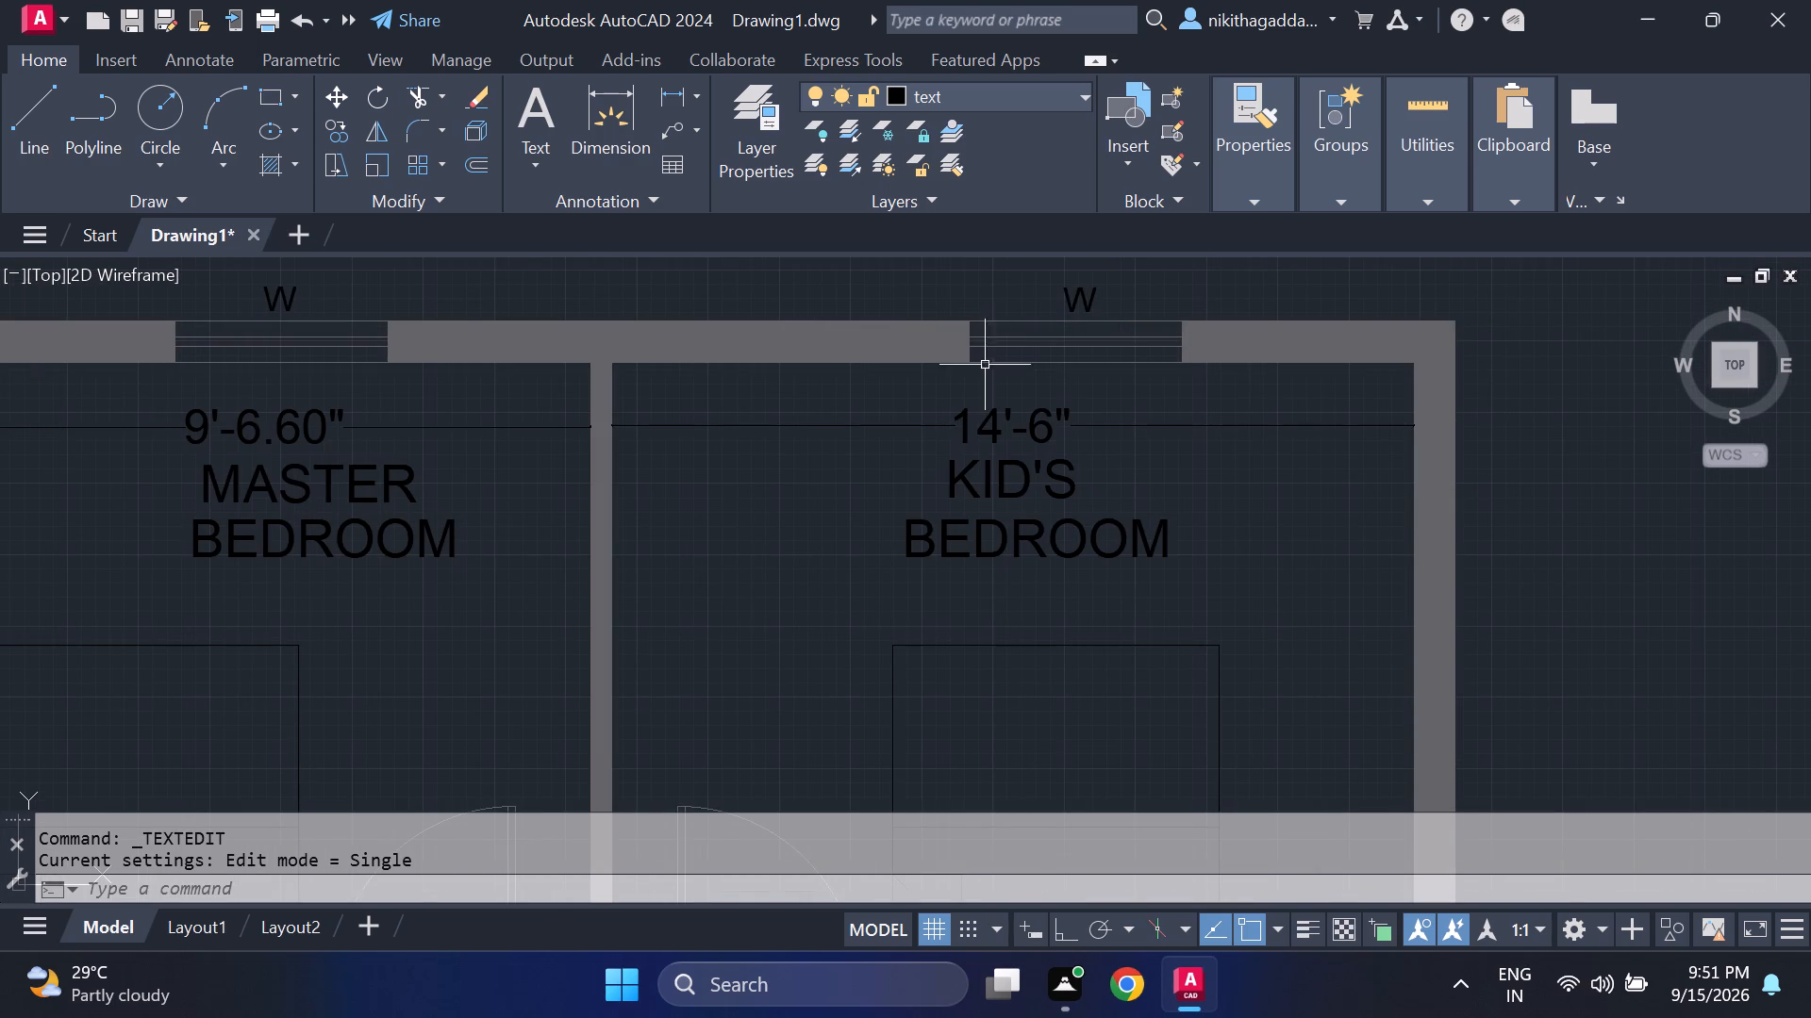
pyautogui.scroll(3, 1005, 418)
pyautogui.scroll(-4, 1006, 417)
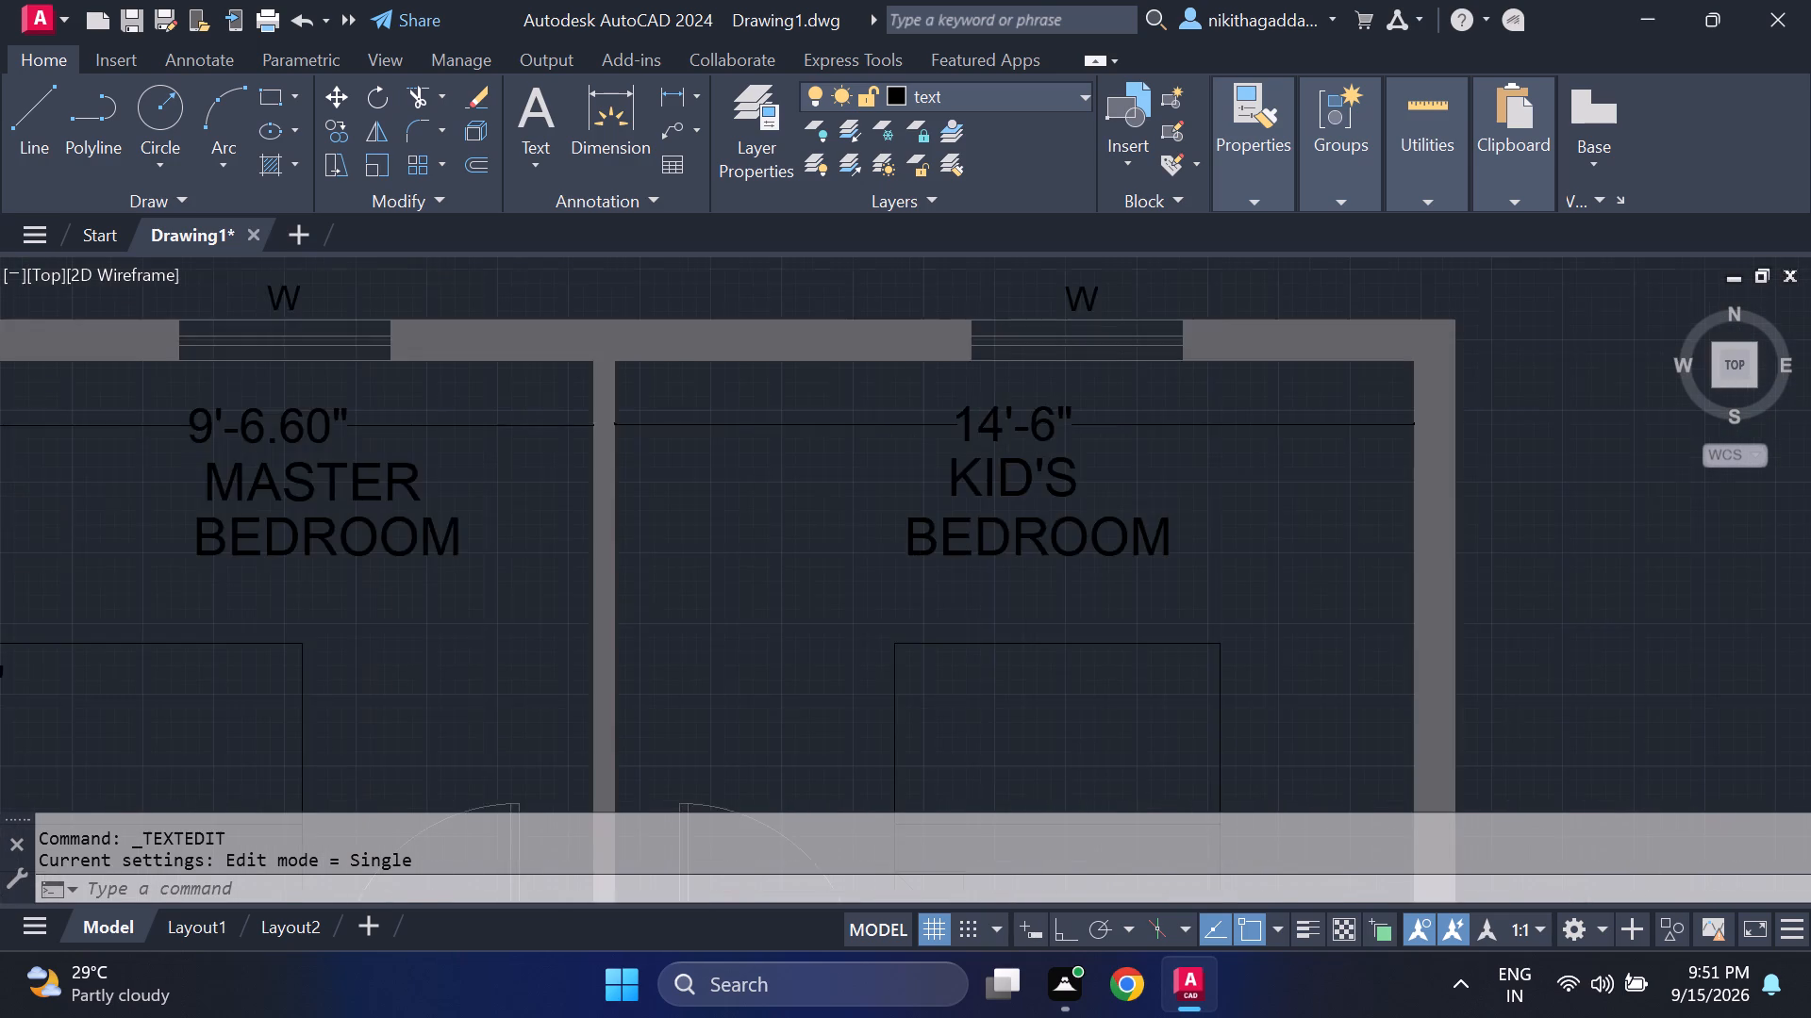
pyautogui.scroll(-2, 880, 427)
pyautogui.scroll(1, 882, 431)
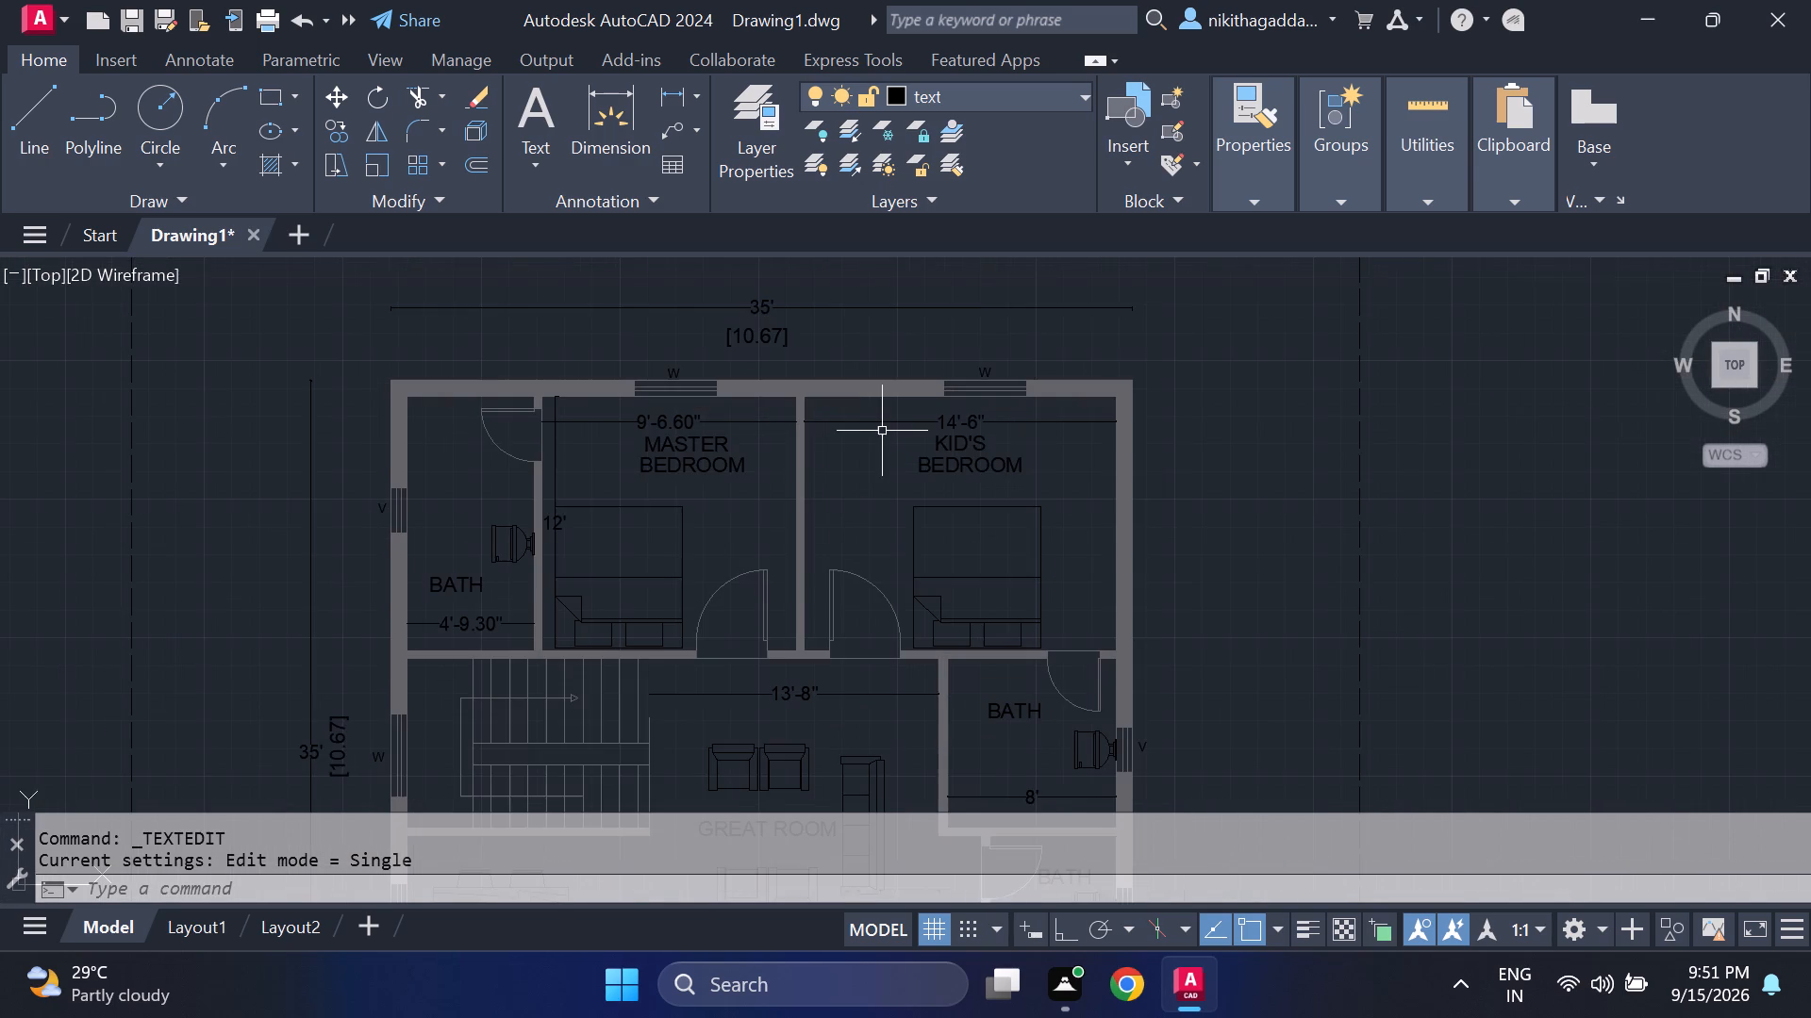
pyautogui.moveTo(927, 398); pyautogui.dragTo(995, 272, button='middle')
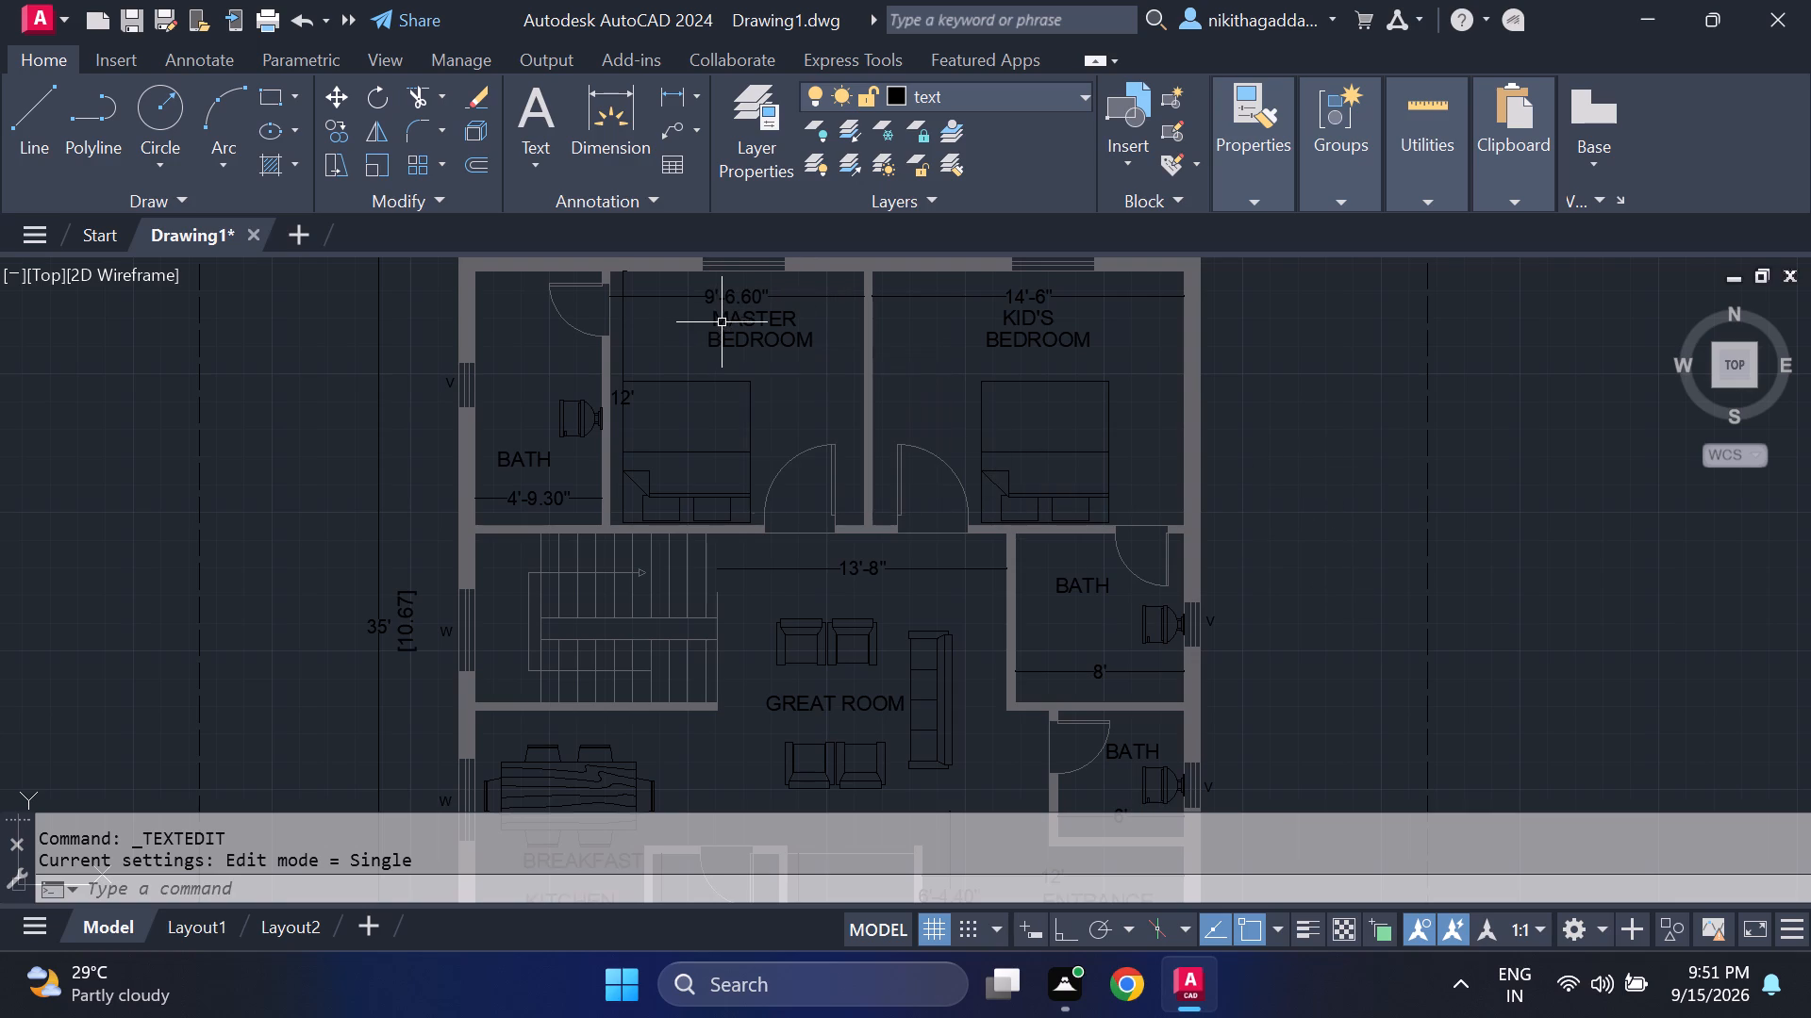
# Replace the text of the master bedroom's width dimension with 12'.
pyautogui.scroll(1, 737, 287)
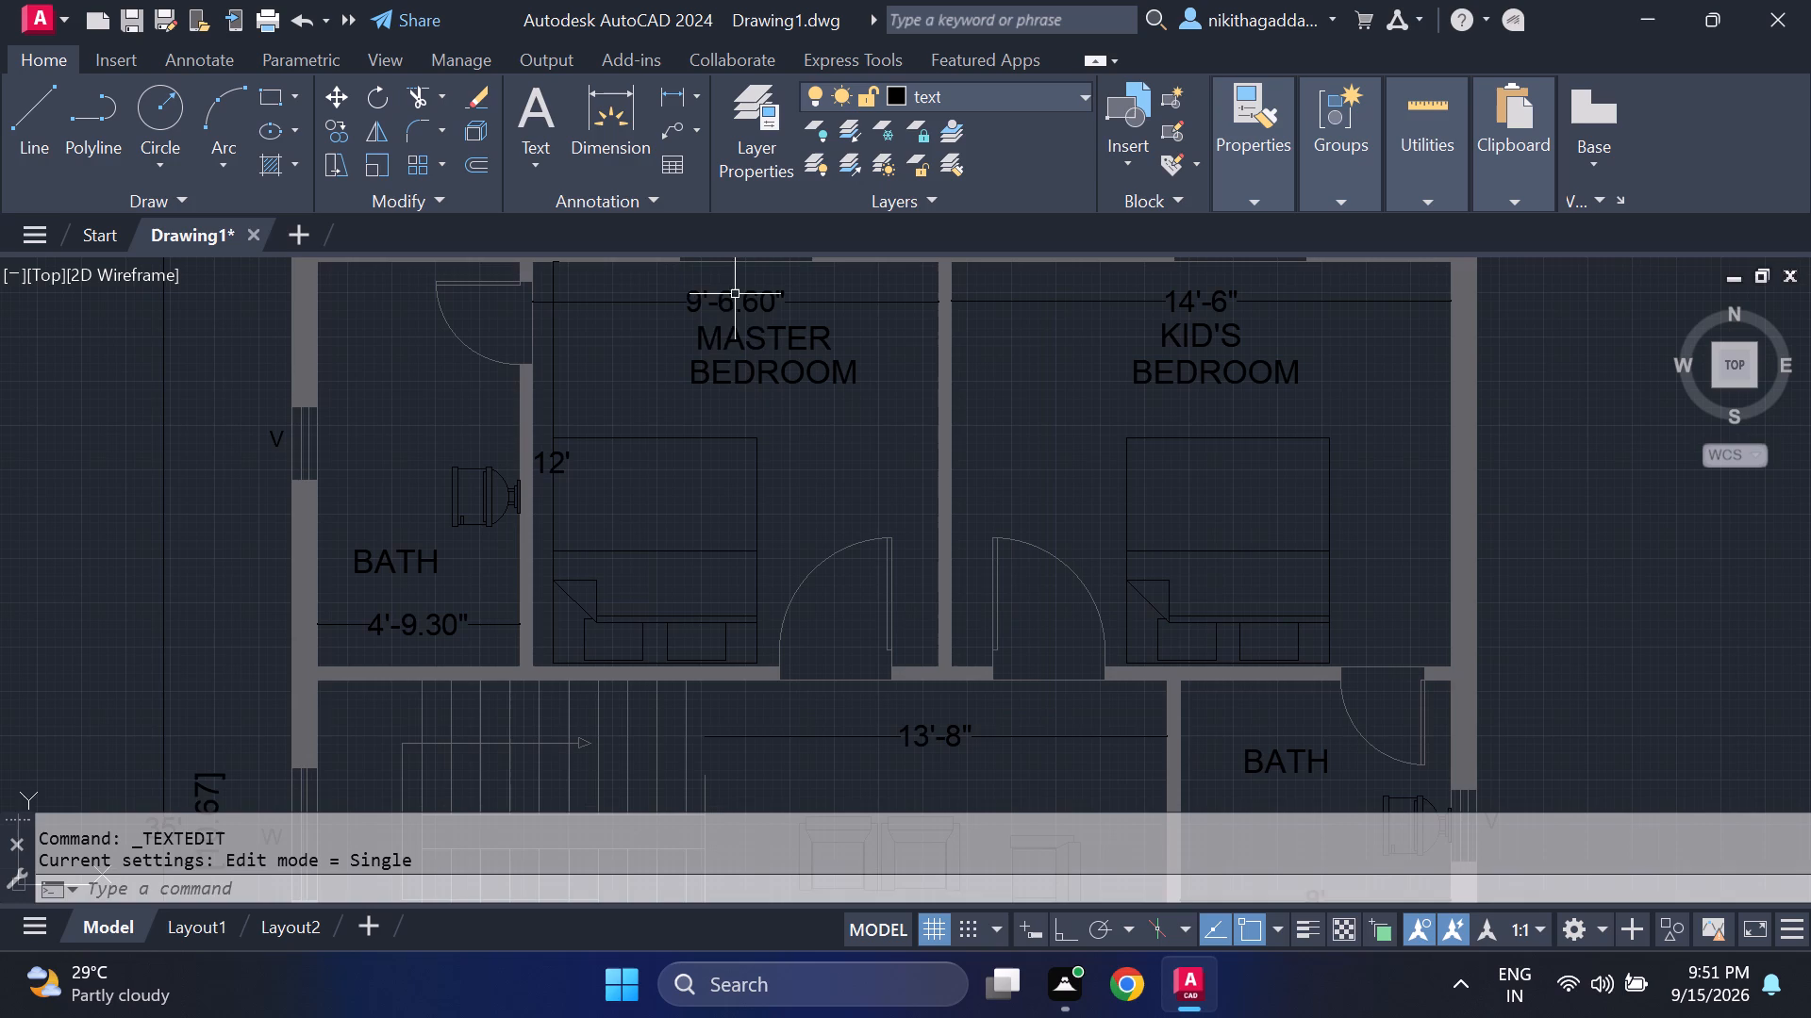
pyautogui.moveTo(744, 360); pyautogui.dragTo(765, 402, button='middle')
pyautogui.doubleClick(756, 340)
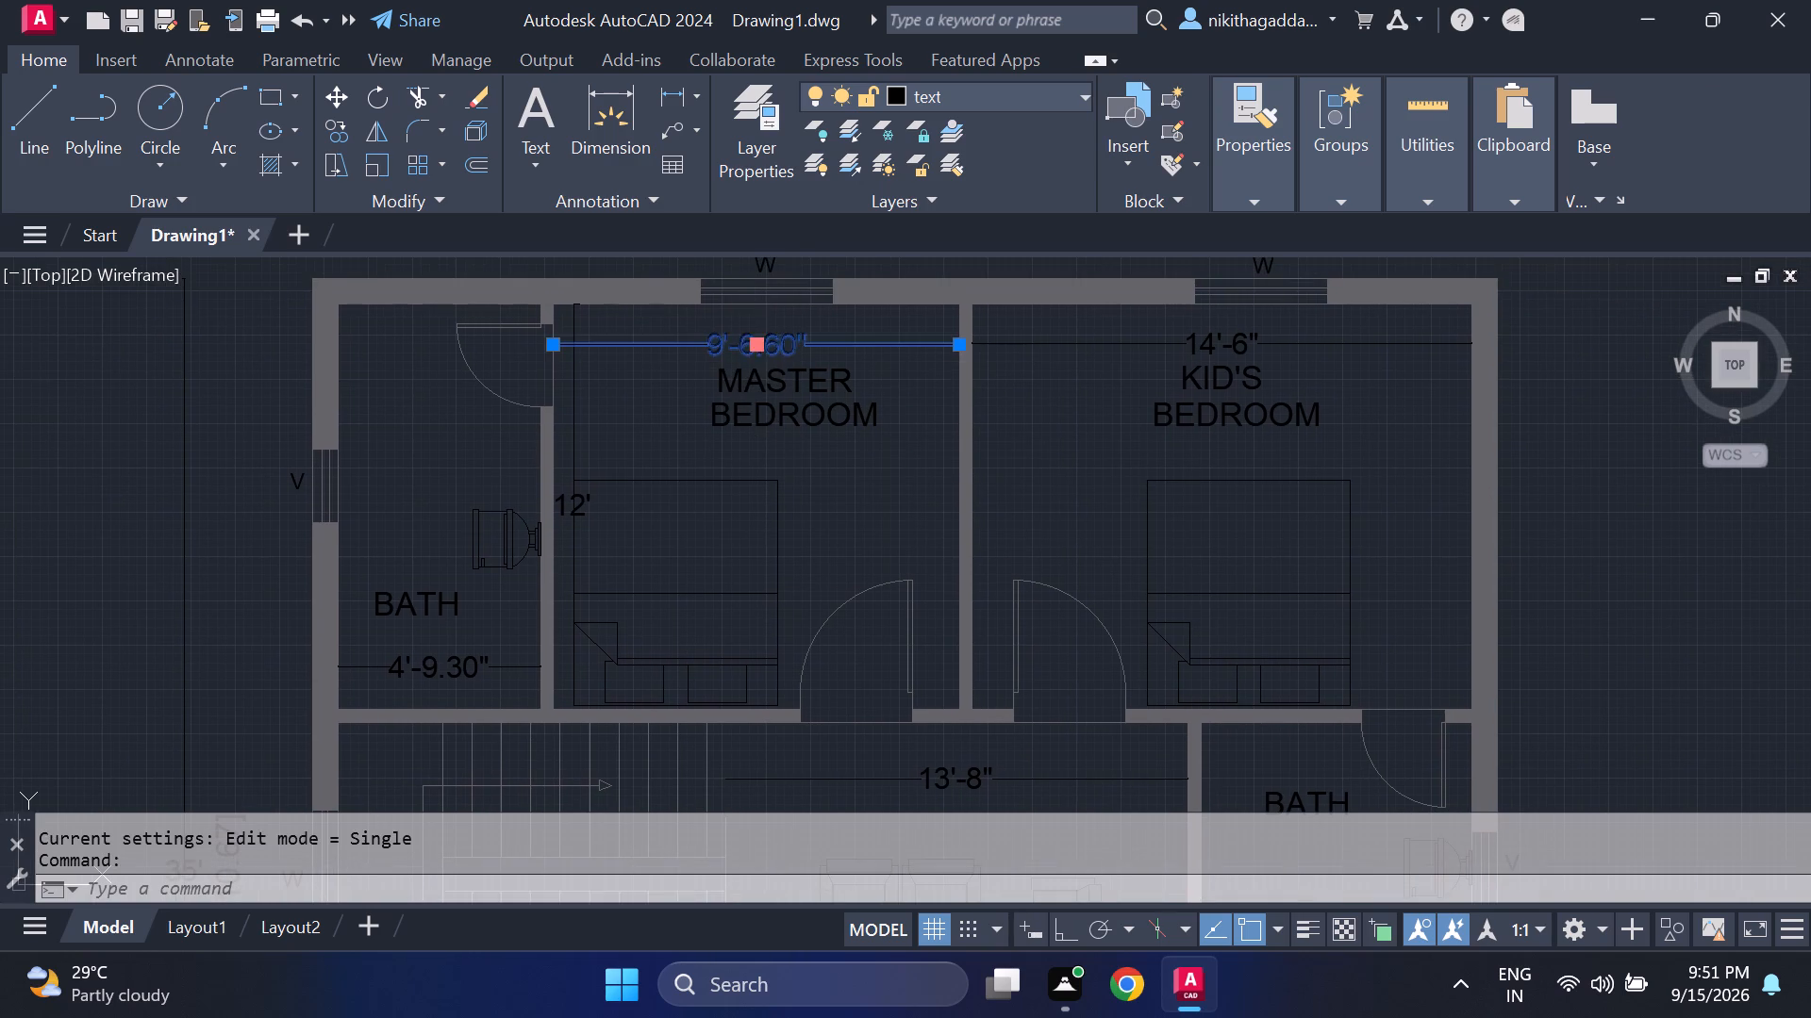
pyautogui.press('Delete')
pyautogui.write('12')
pyautogui.press("'")
pyautogui.press('Return')
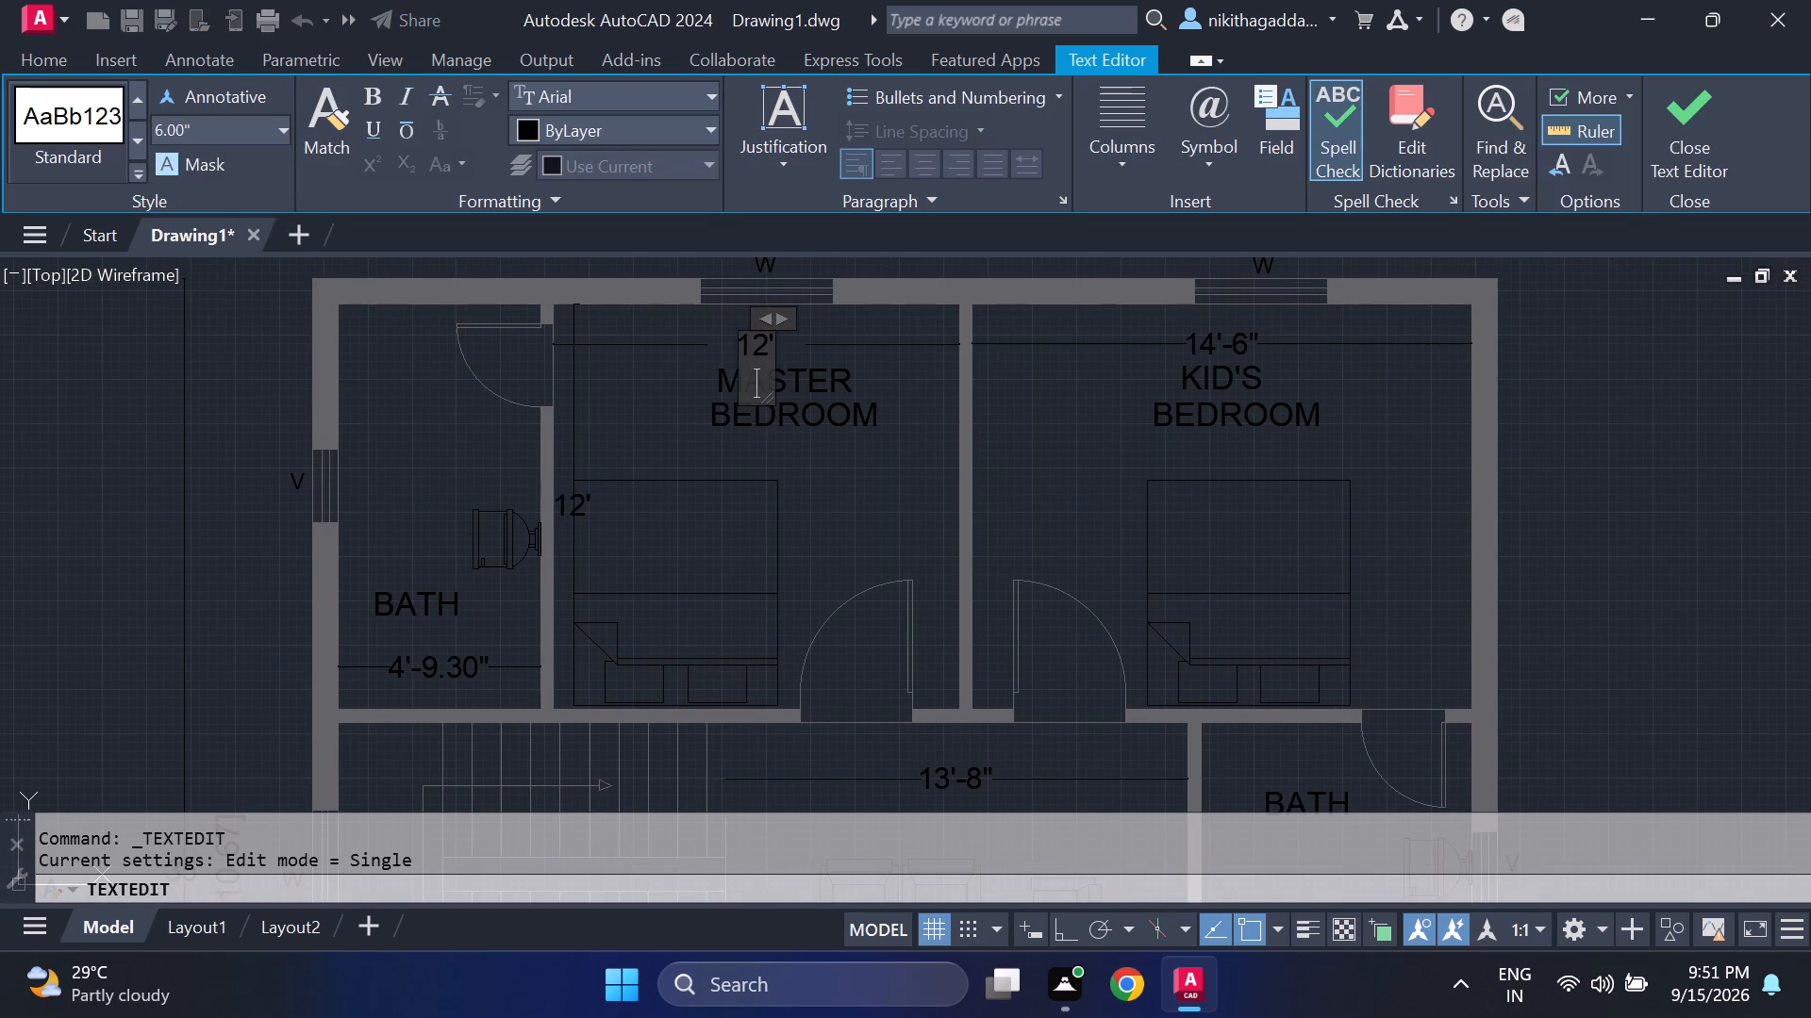
pyautogui.click(1703, 115)
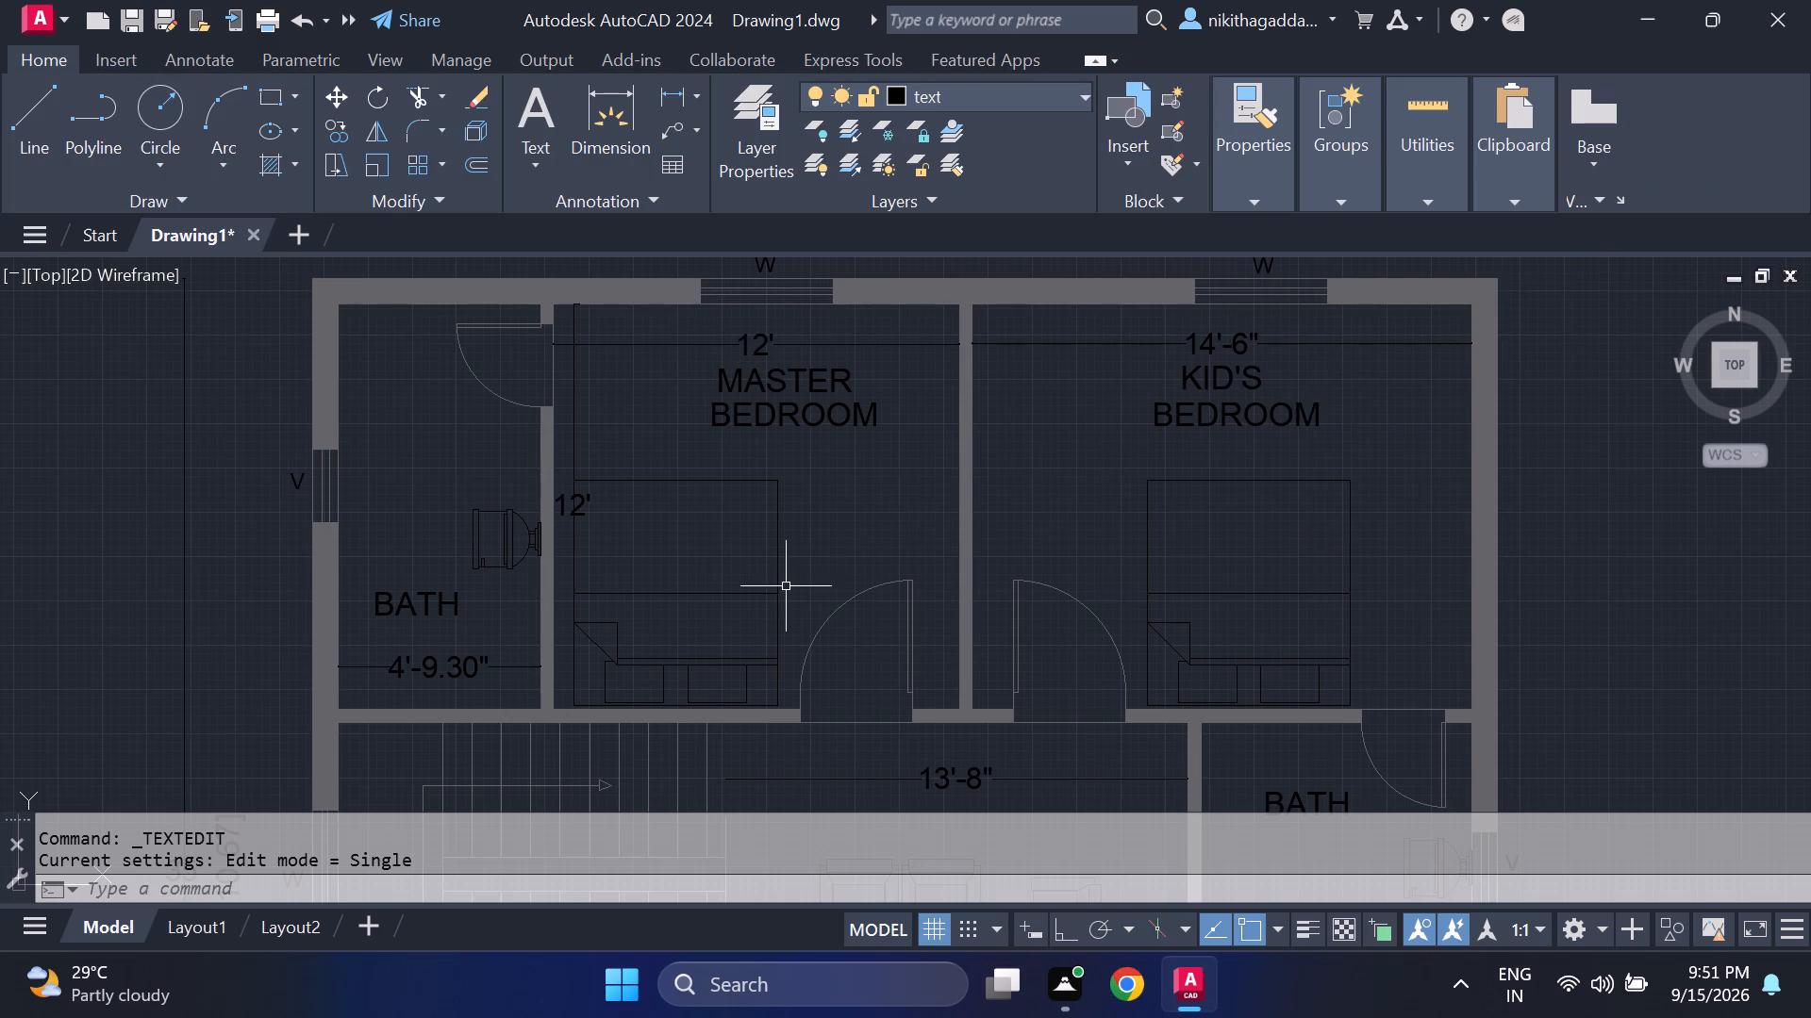
# Replace the text of the width dimension in the bath beside the master bedroom with 6'.
pyautogui.doubleClick(428, 666)
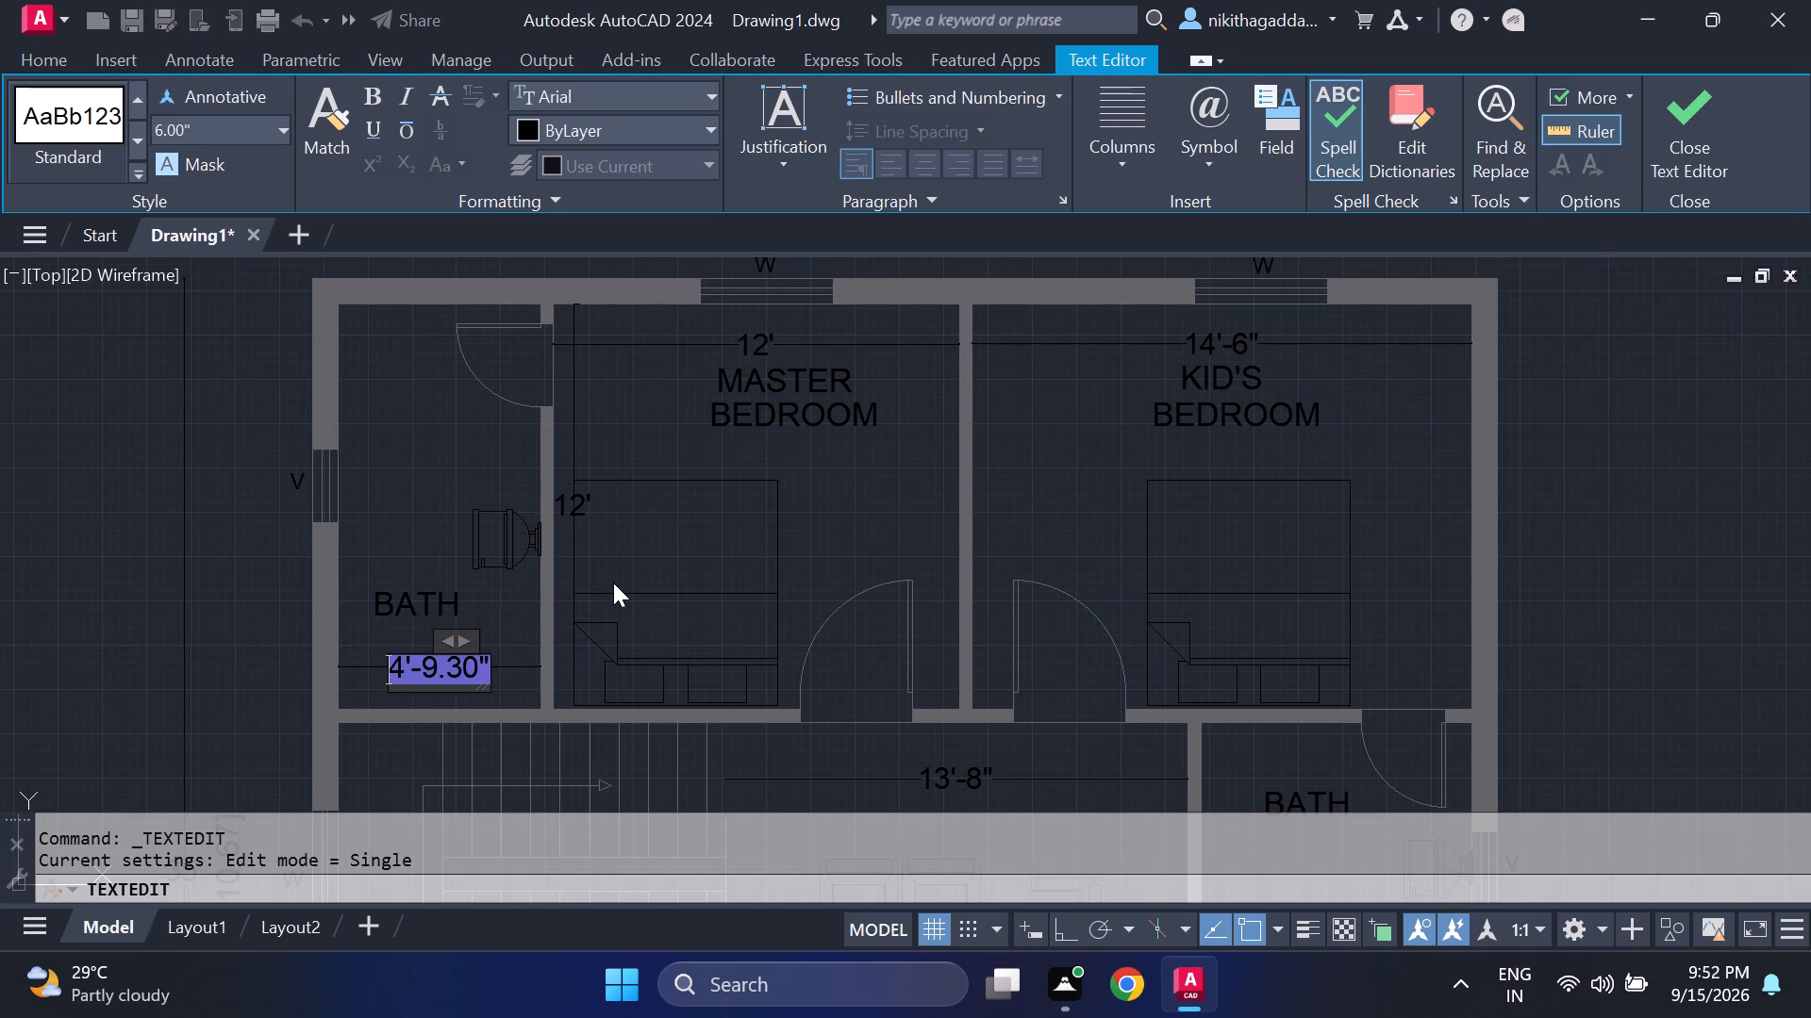
pyautogui.press('Delete')
pyautogui.press('6')
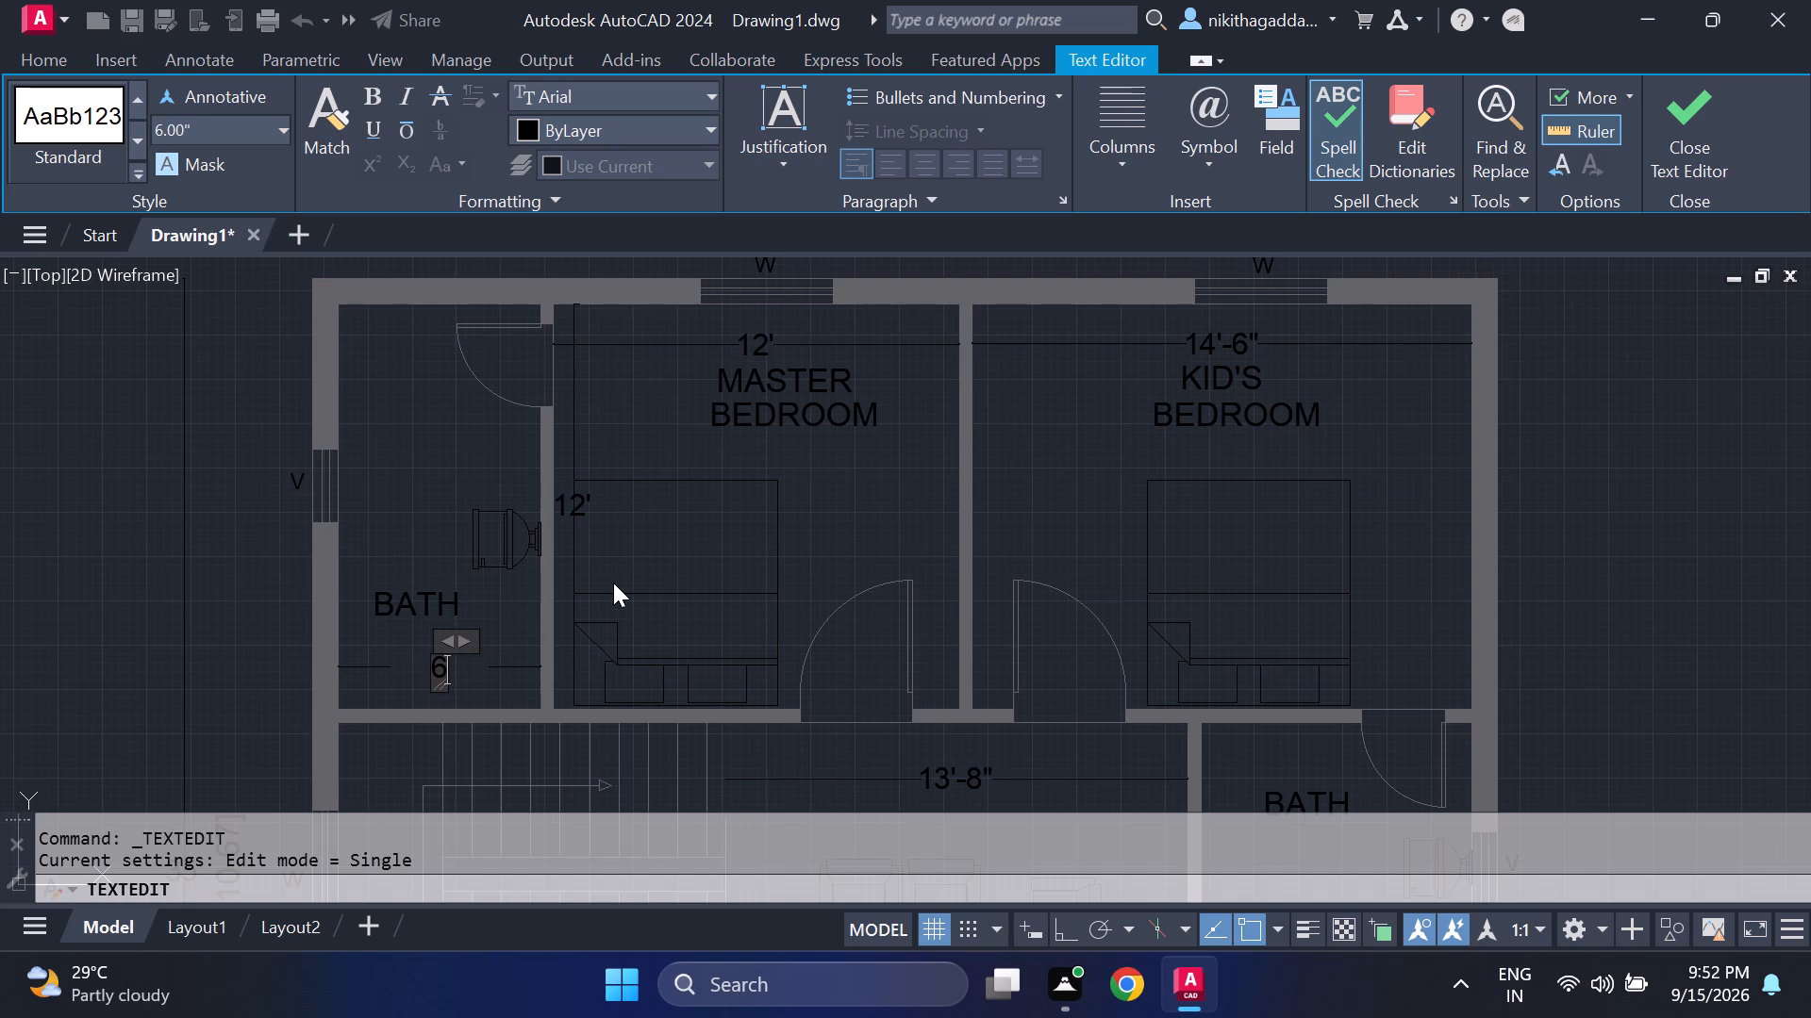
pyautogui.press("'")
pyautogui.press('Return')
pyautogui.click(1721, 155)
# Replace the text of the kitchen's width dimension with 8'.
pyautogui.scroll(-1, 1519, 496)
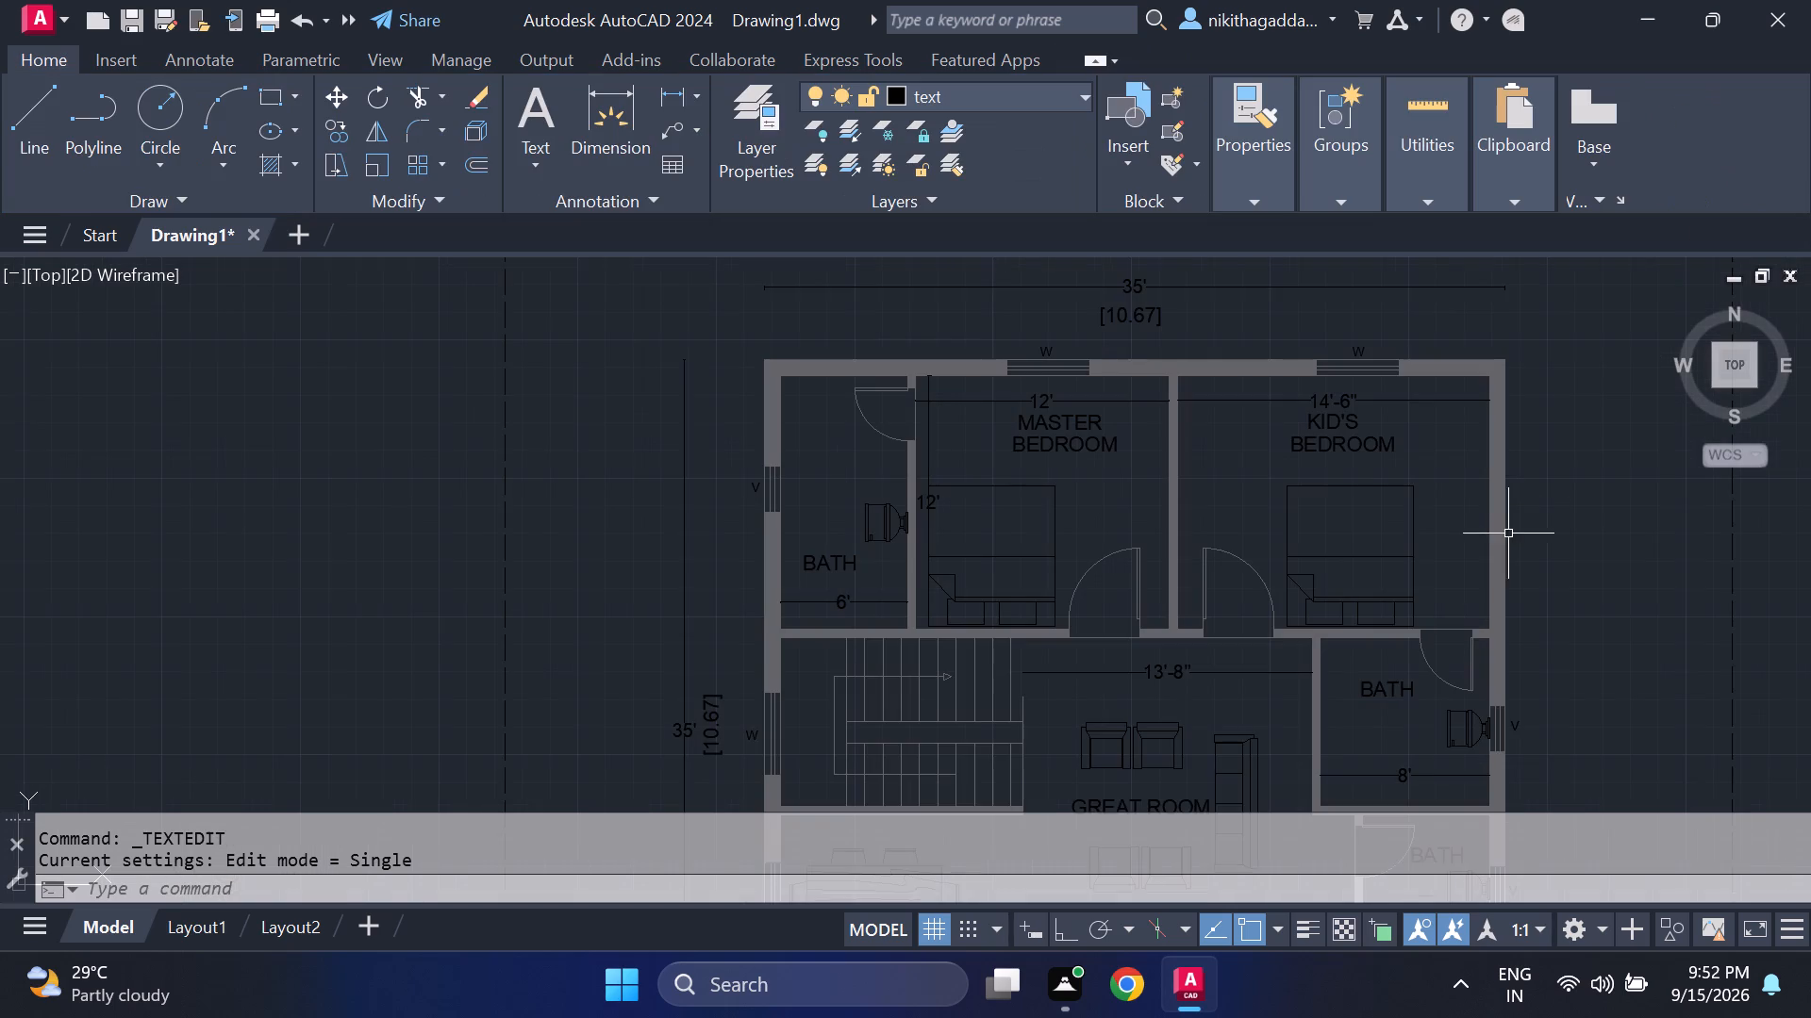
pyautogui.moveTo(1493, 557); pyautogui.dragTo(1514, 451, button='middle')
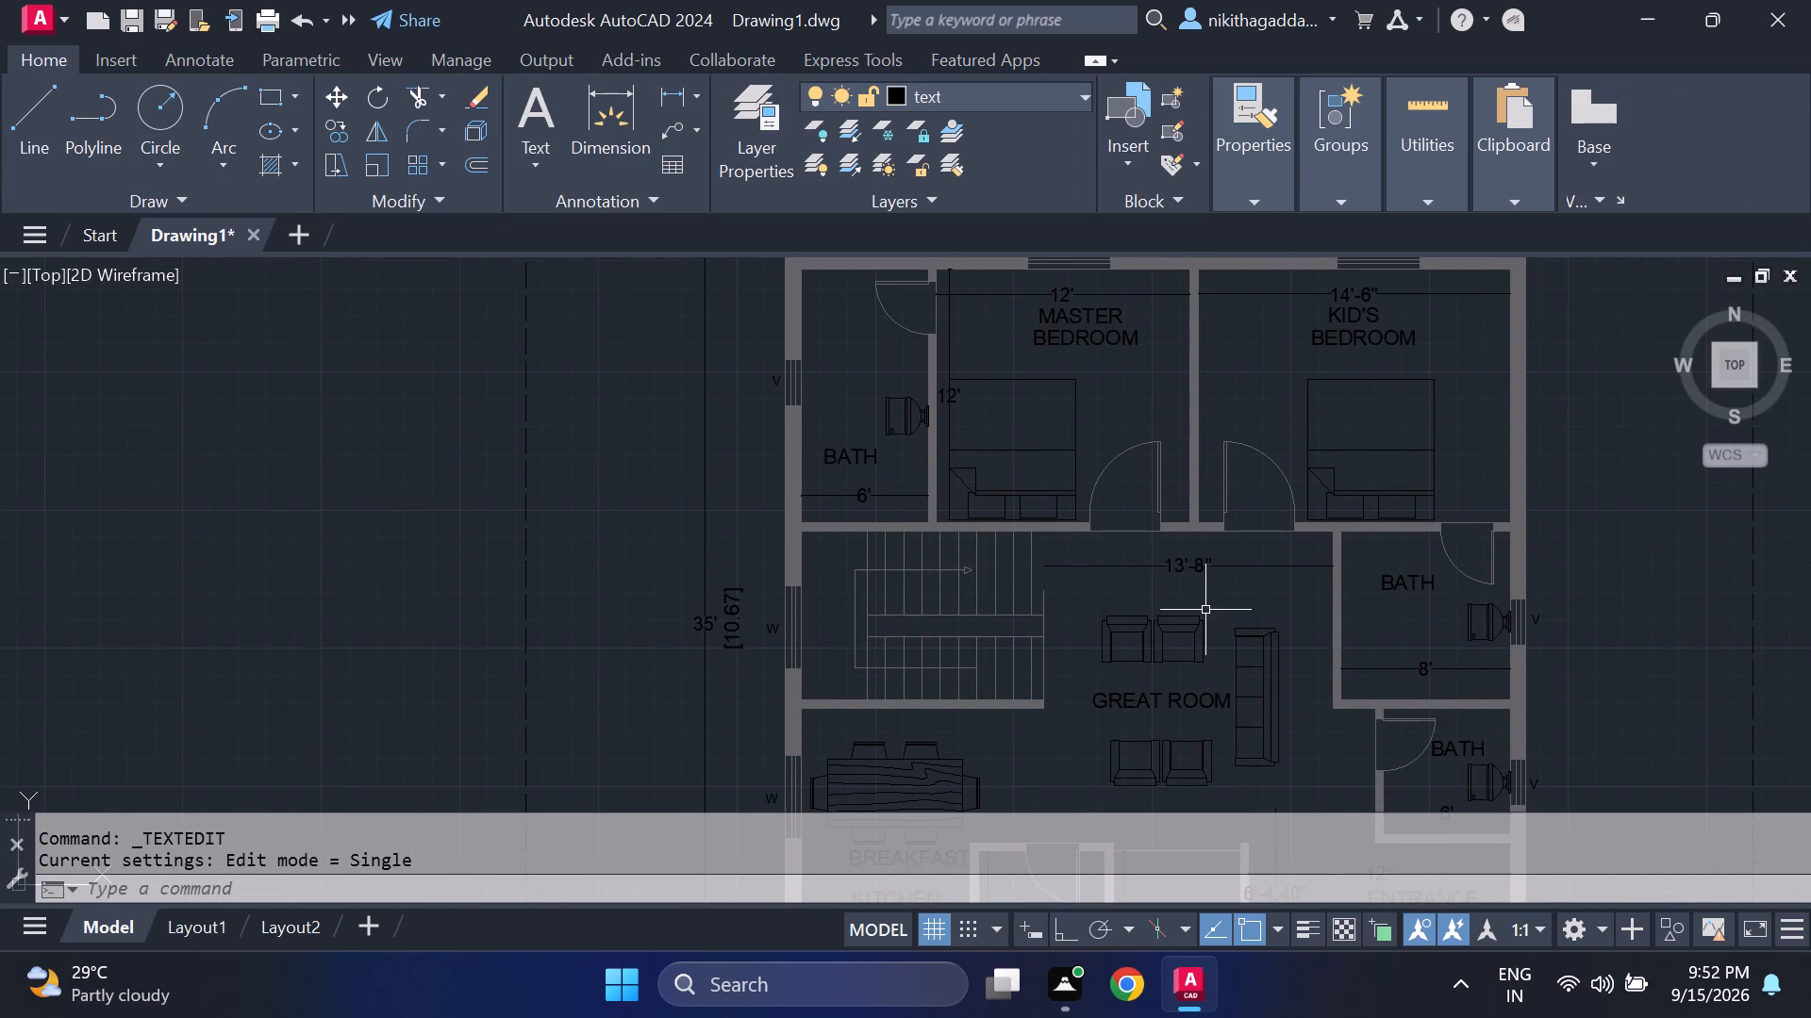
pyautogui.scroll(1, 1205, 610)
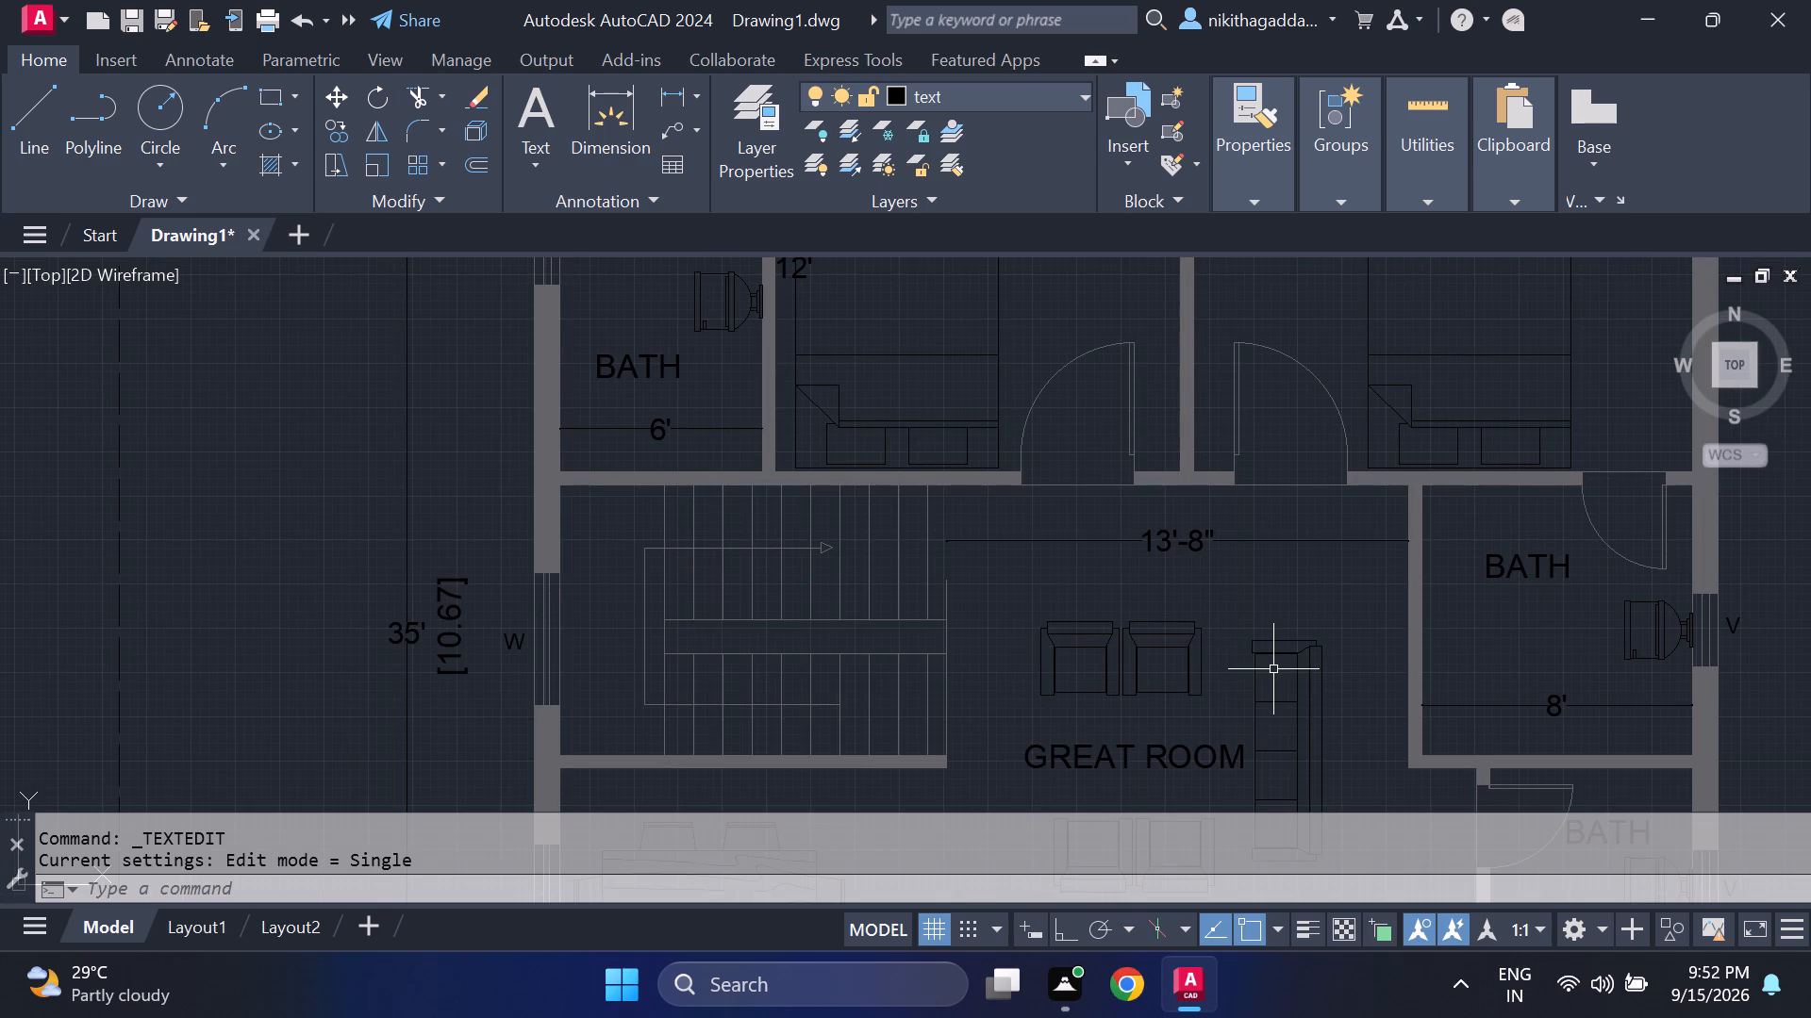
pyautogui.moveTo(1272, 669); pyautogui.dragTo(1365, 398, button='middle')
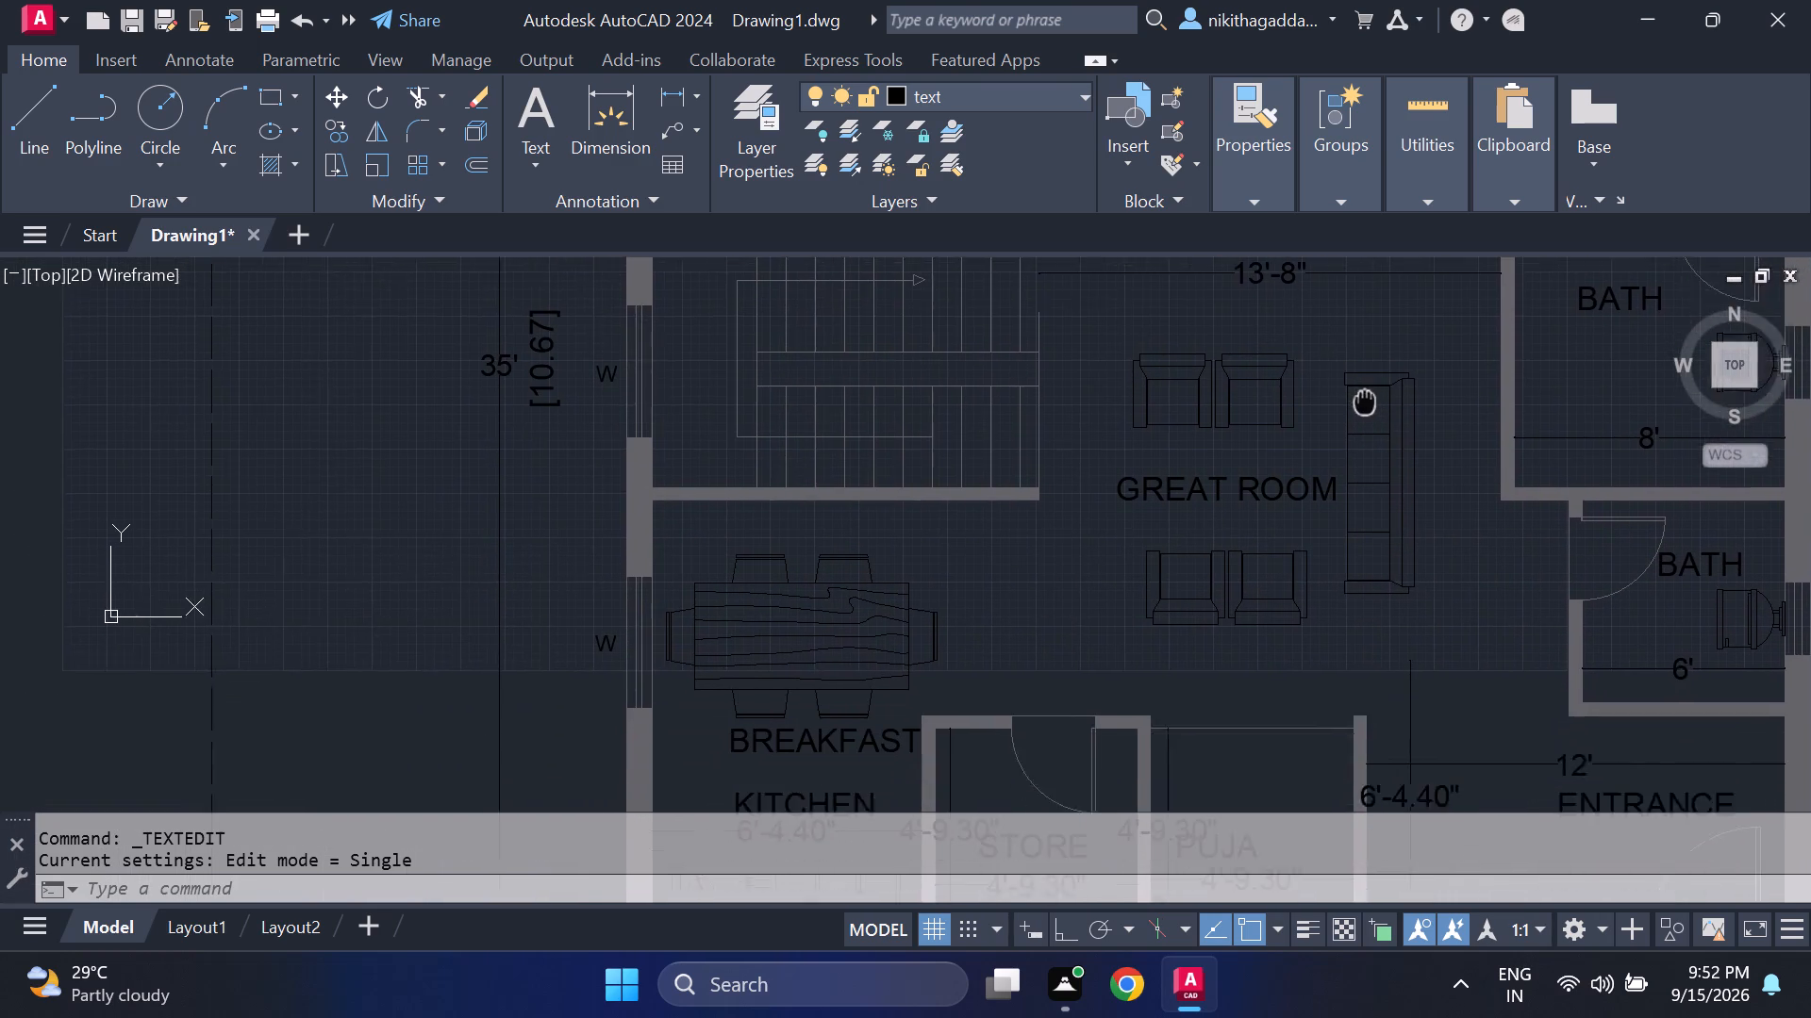
pyautogui.moveTo(1365, 398); pyautogui.dragTo(1373, 328, button='middle')
pyautogui.moveTo(1333, 576); pyautogui.dragTo(1321, 400, button='middle')
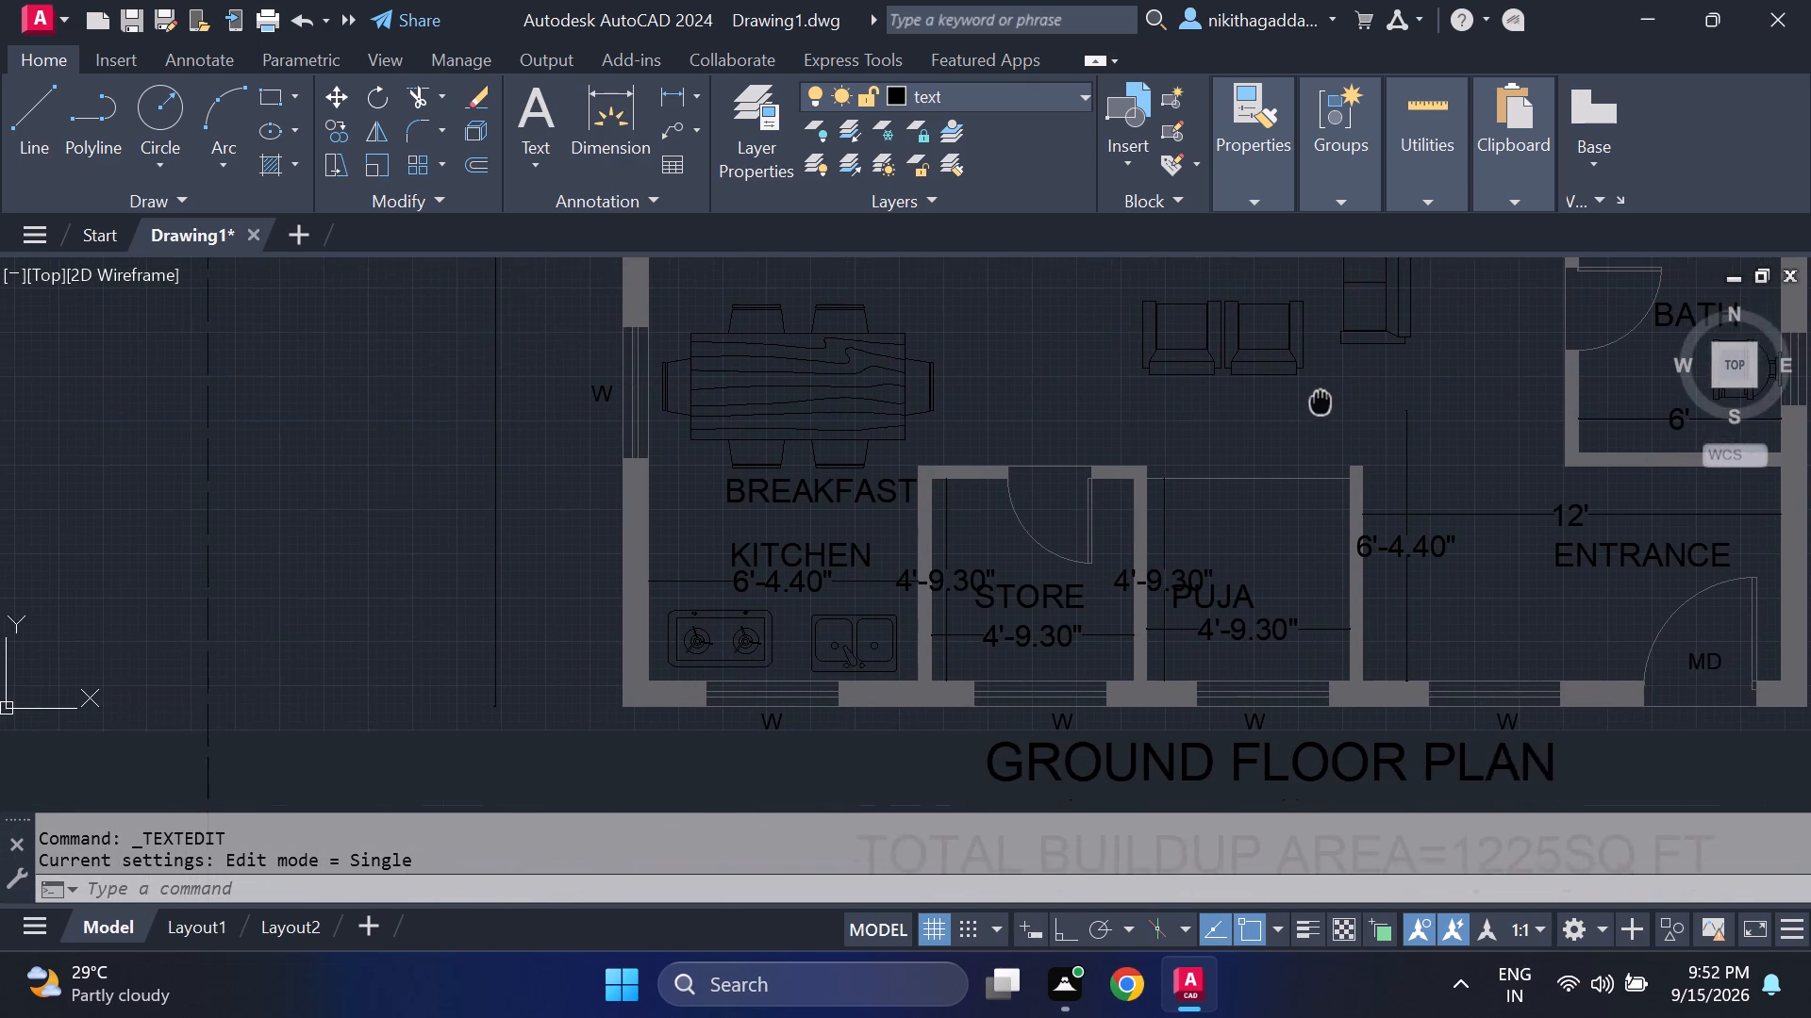
pyautogui.moveTo(1321, 400); pyautogui.dragTo(1336, 368, button='middle')
pyautogui.scroll(2, 814, 566)
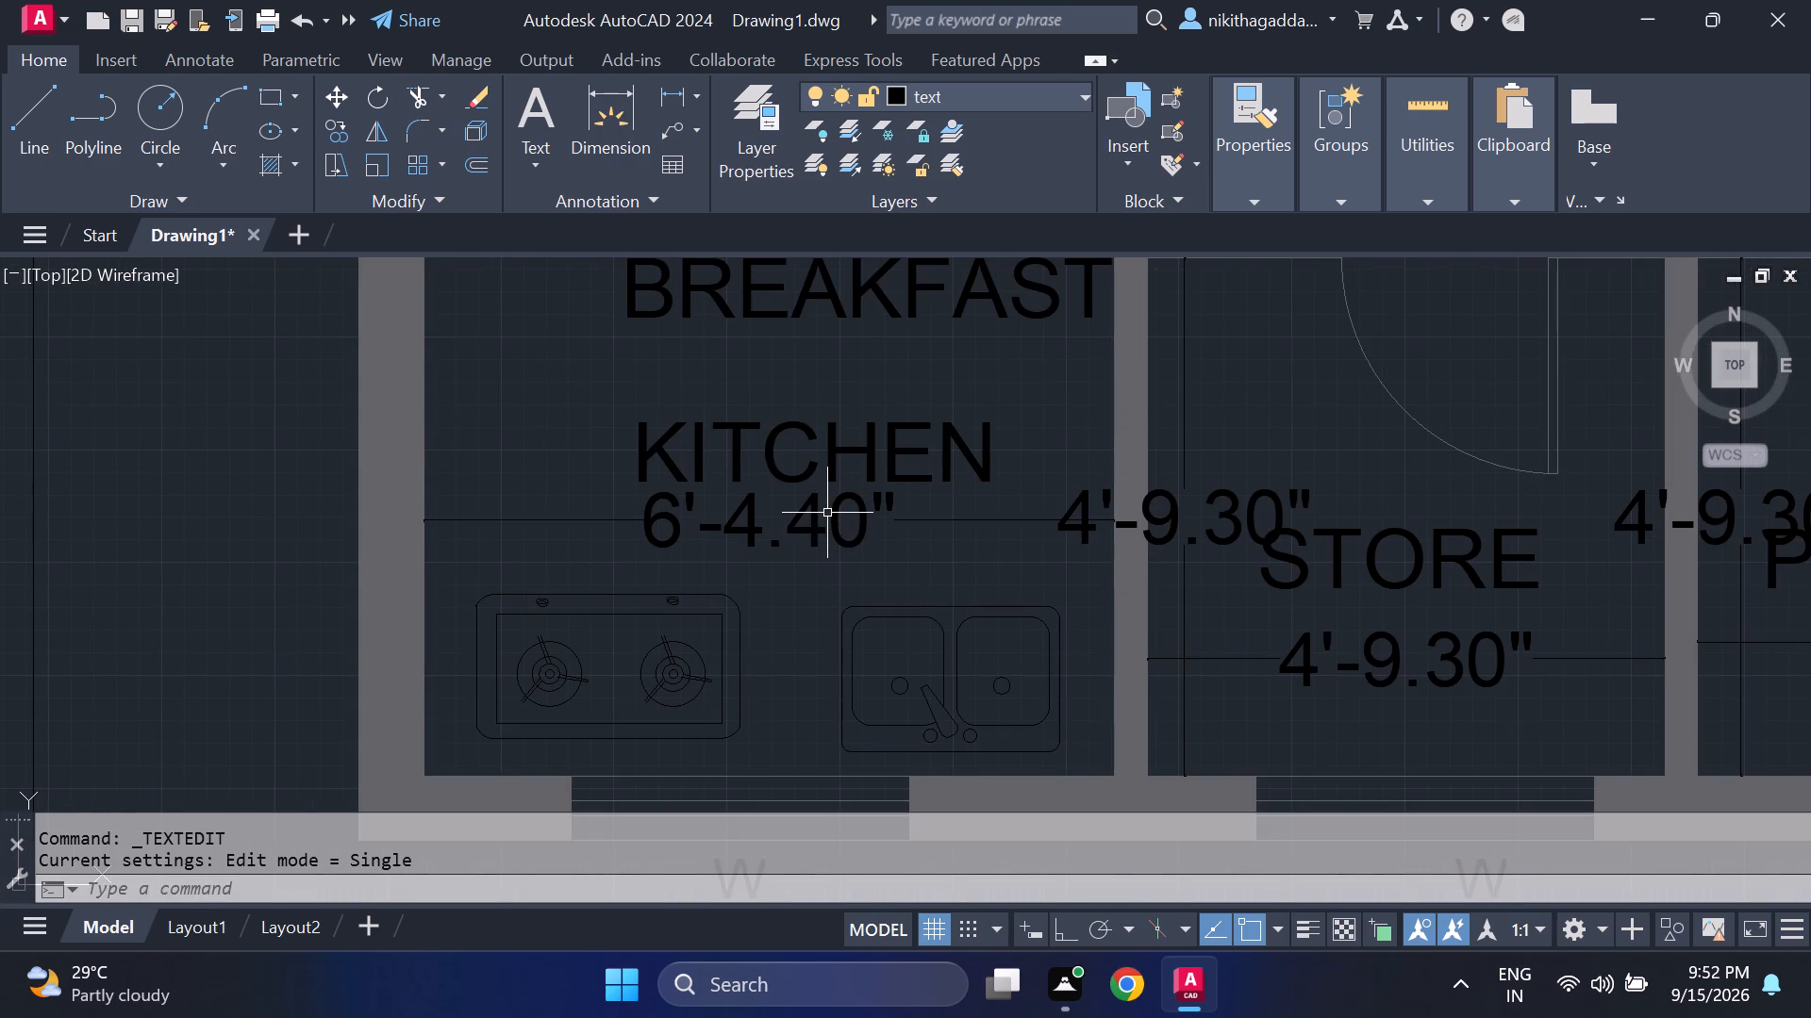
pyautogui.doubleClick(827, 513)
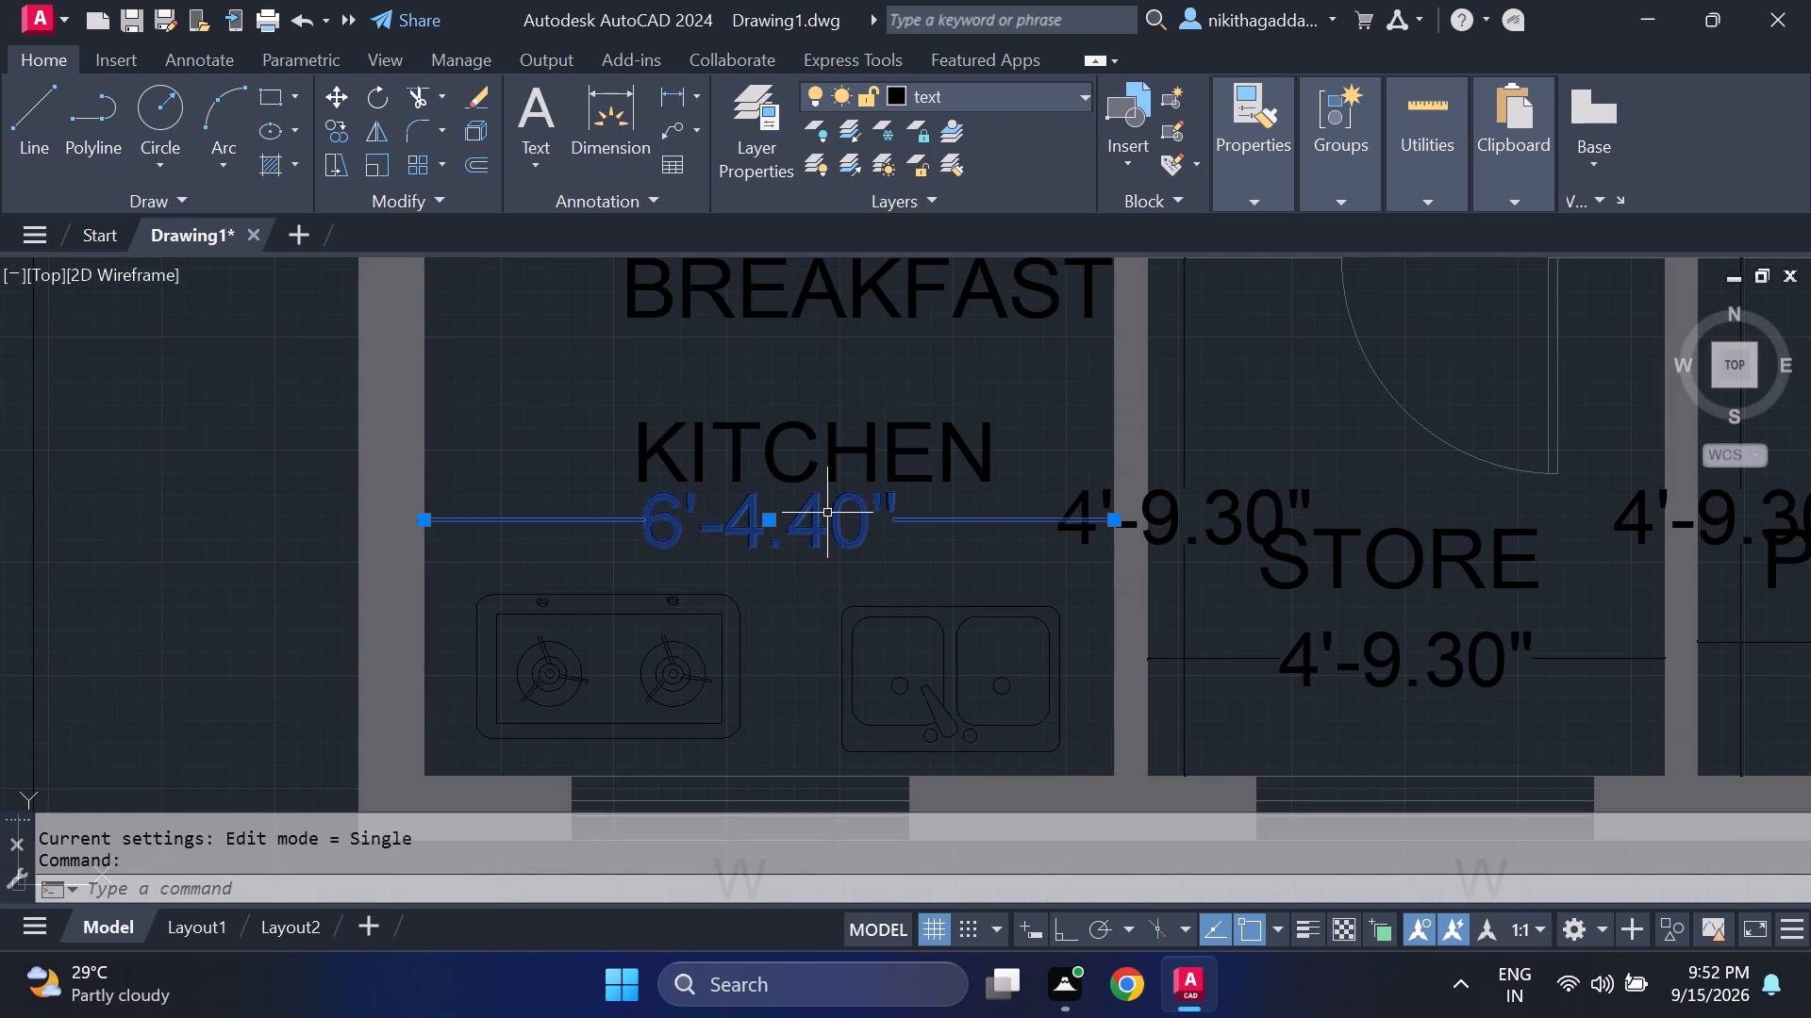
pyautogui.doubleClick(827, 513)
pyautogui.tripleClick(803, 529)
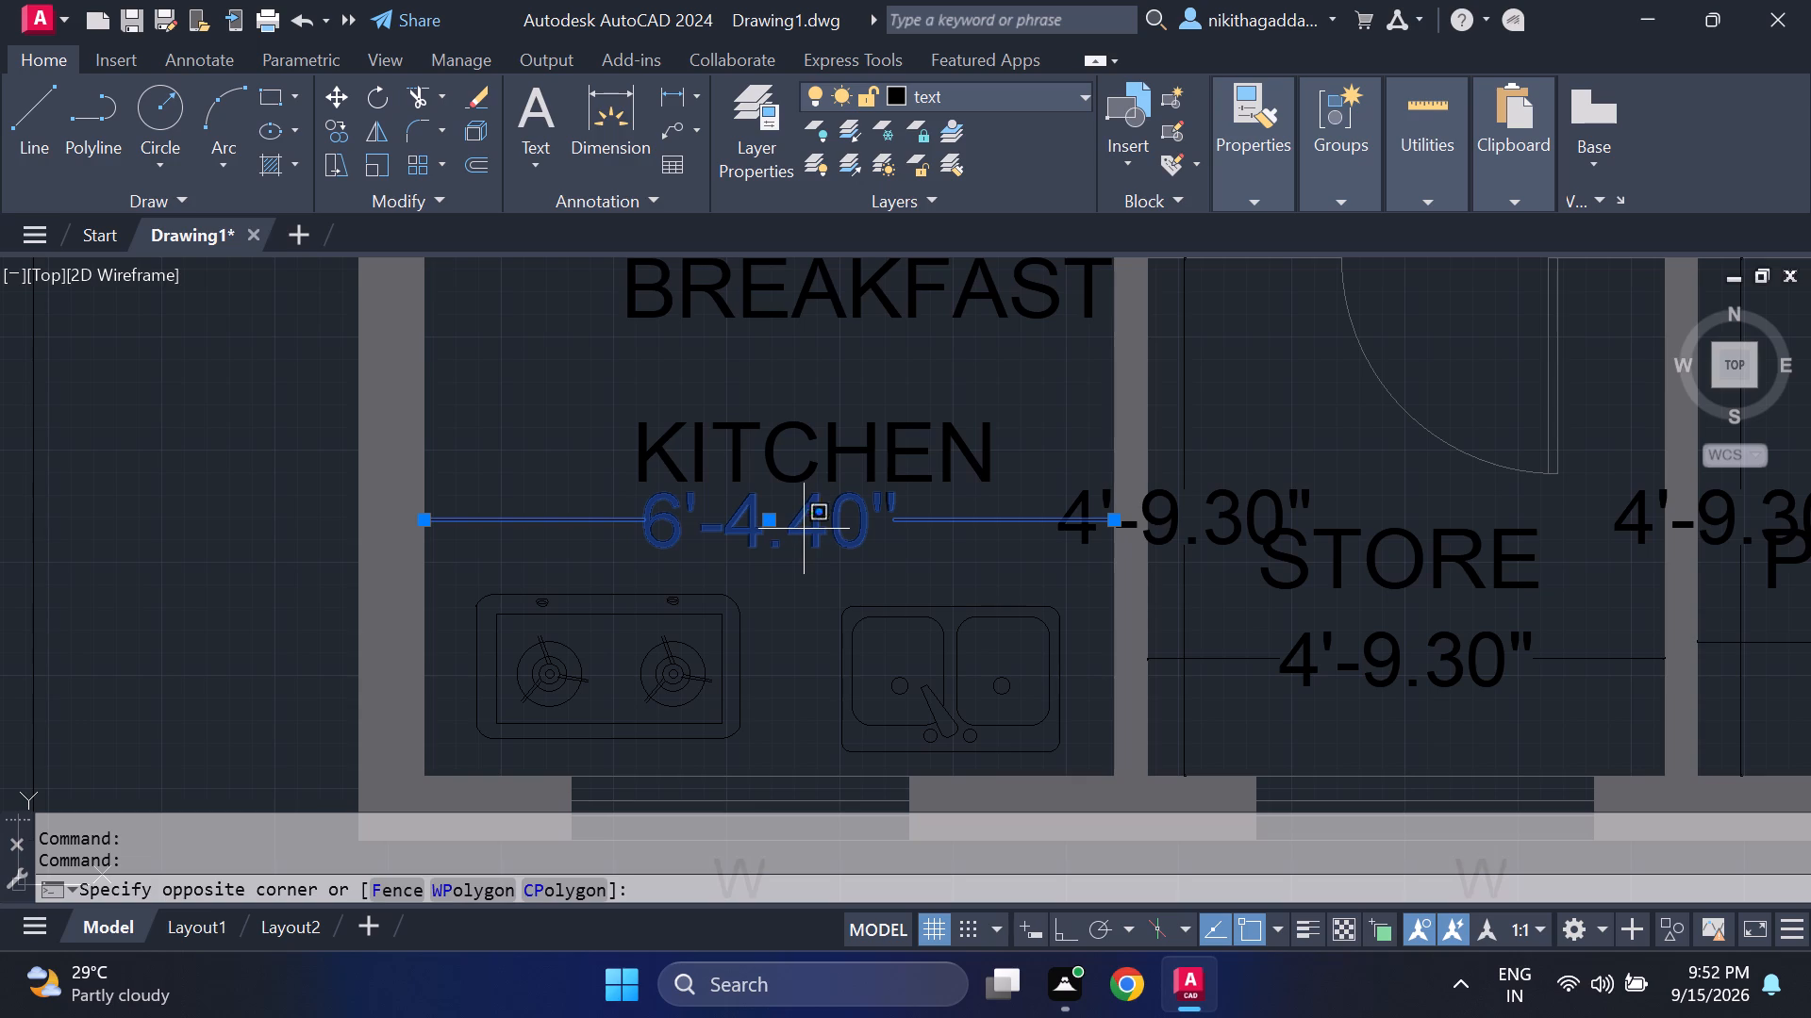
pyautogui.click(805, 528)
pyautogui.doubleClick(839, 505)
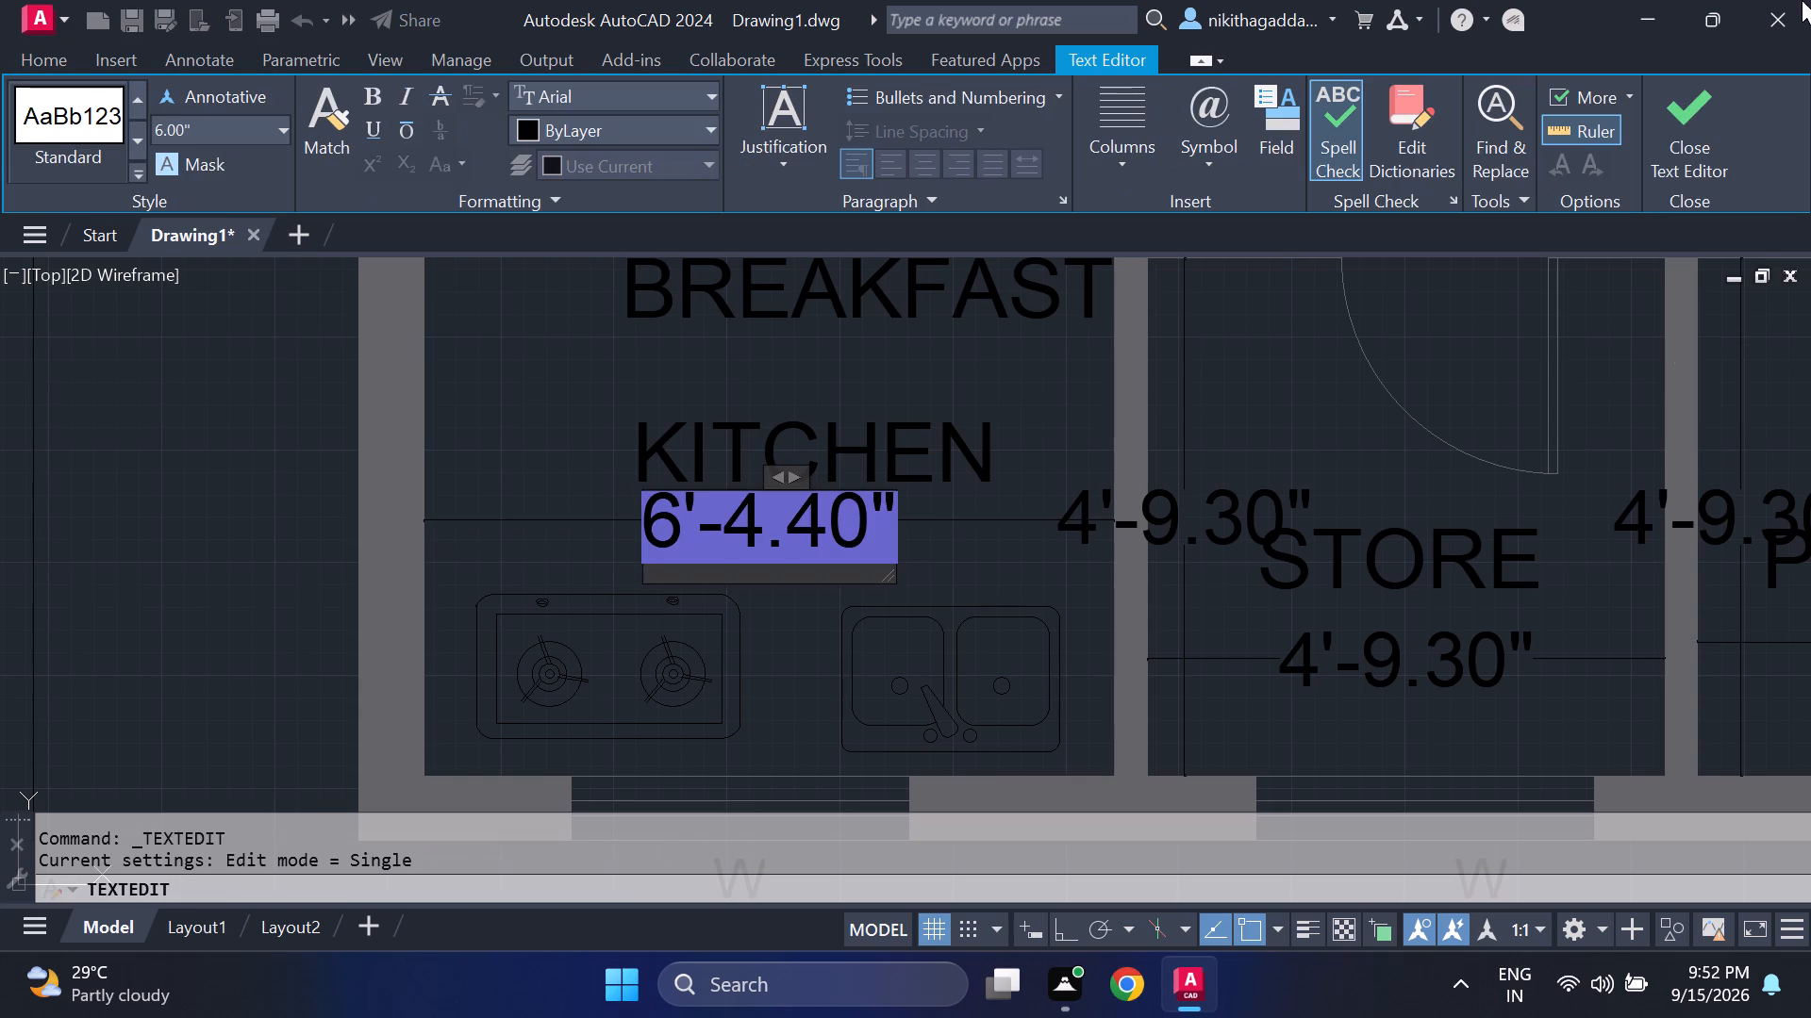
pyautogui.press('Delete')
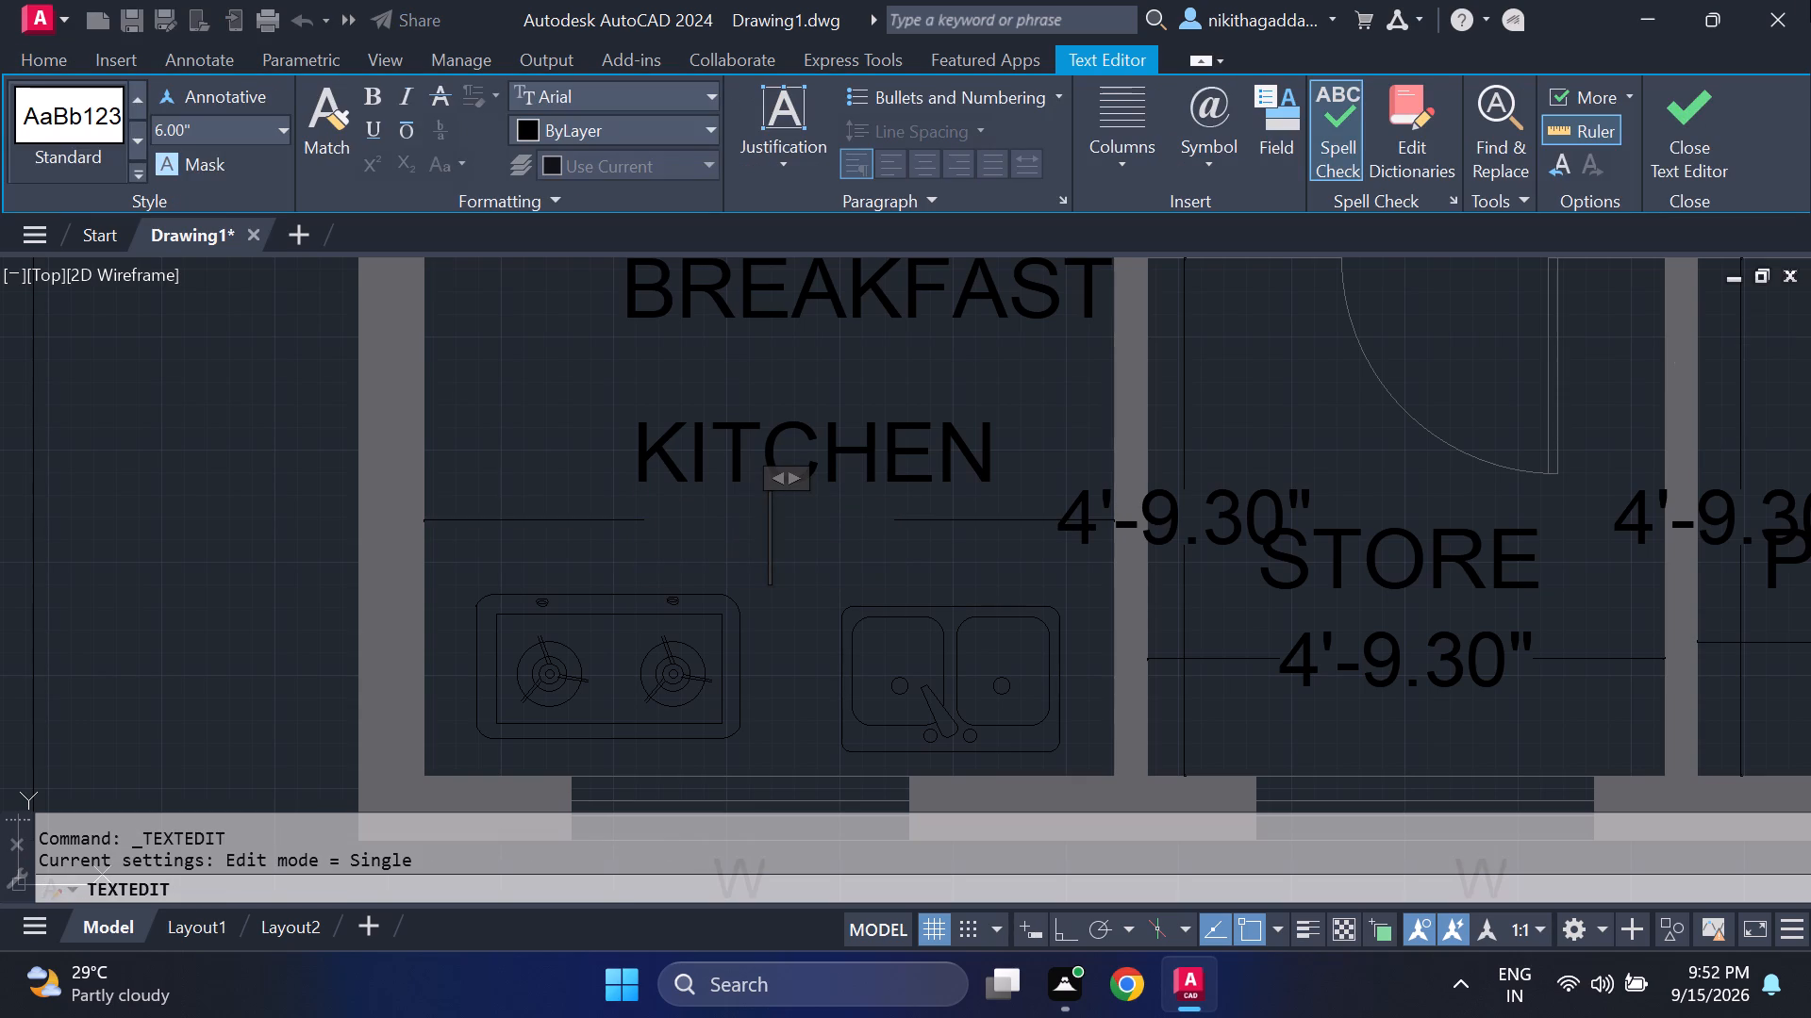
pyautogui.press('8')
pyautogui.press("'")
pyautogui.press('Return')
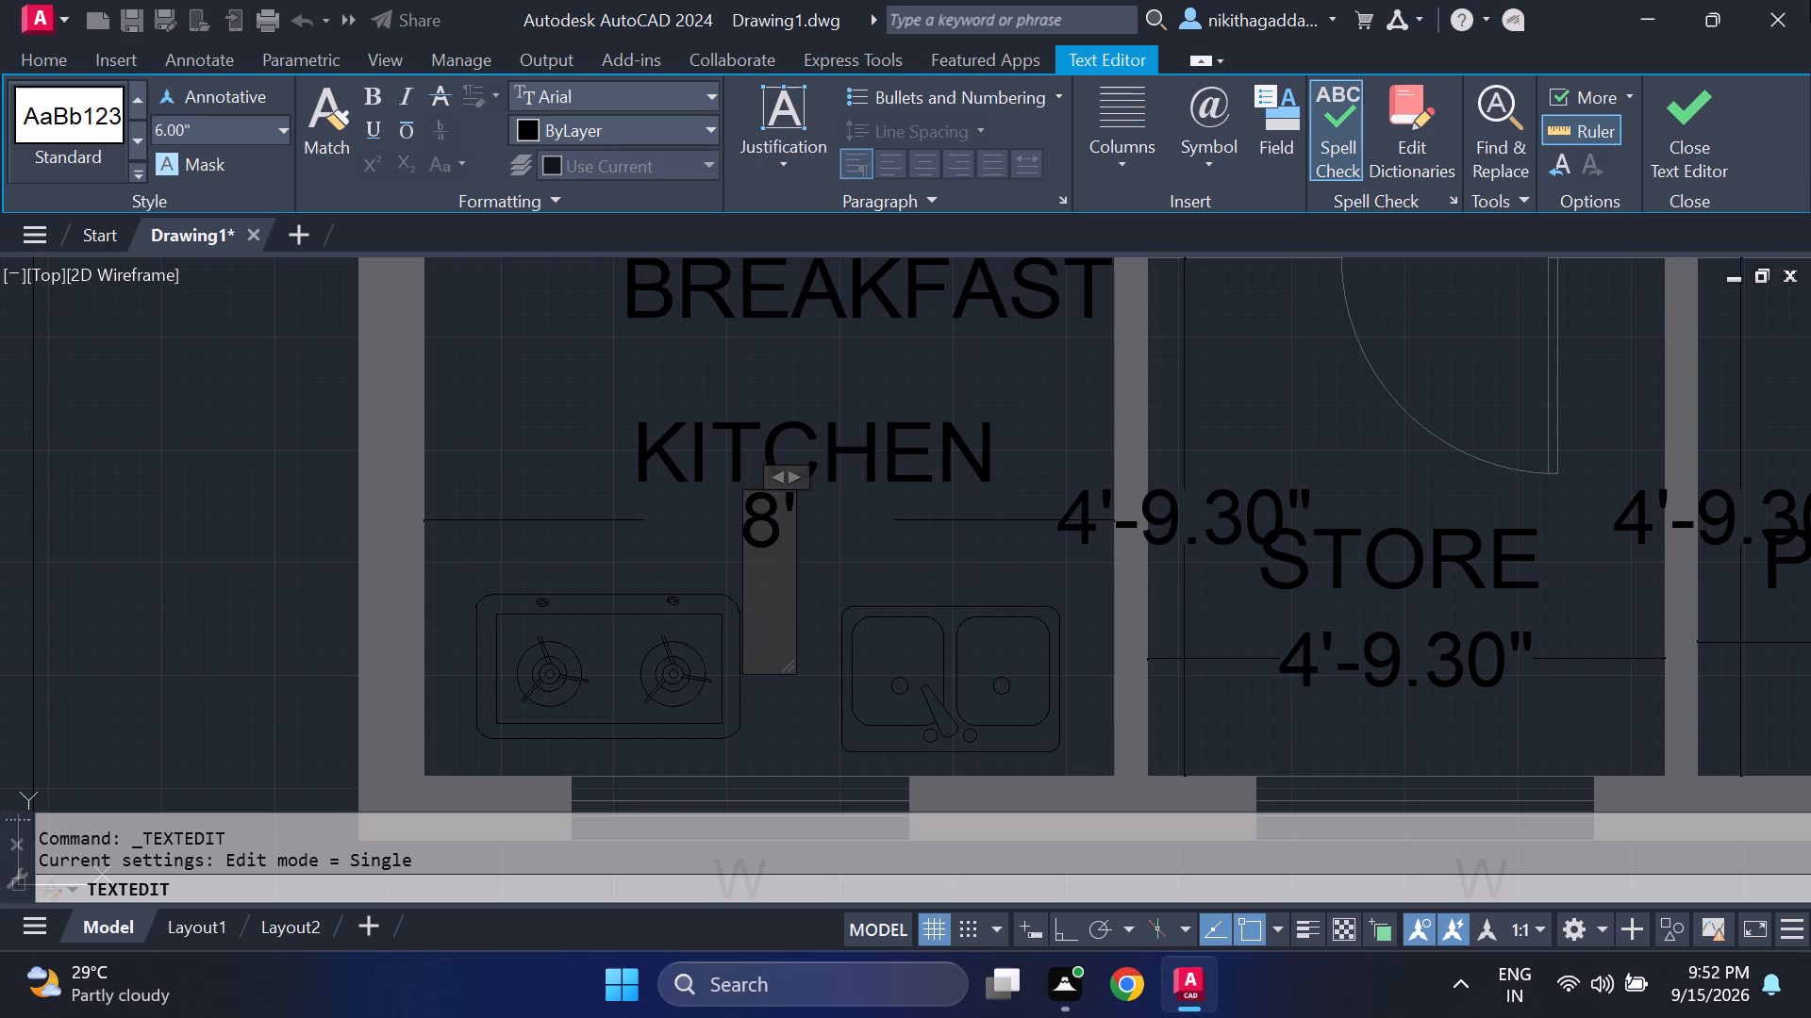
pyautogui.click(1685, 115)
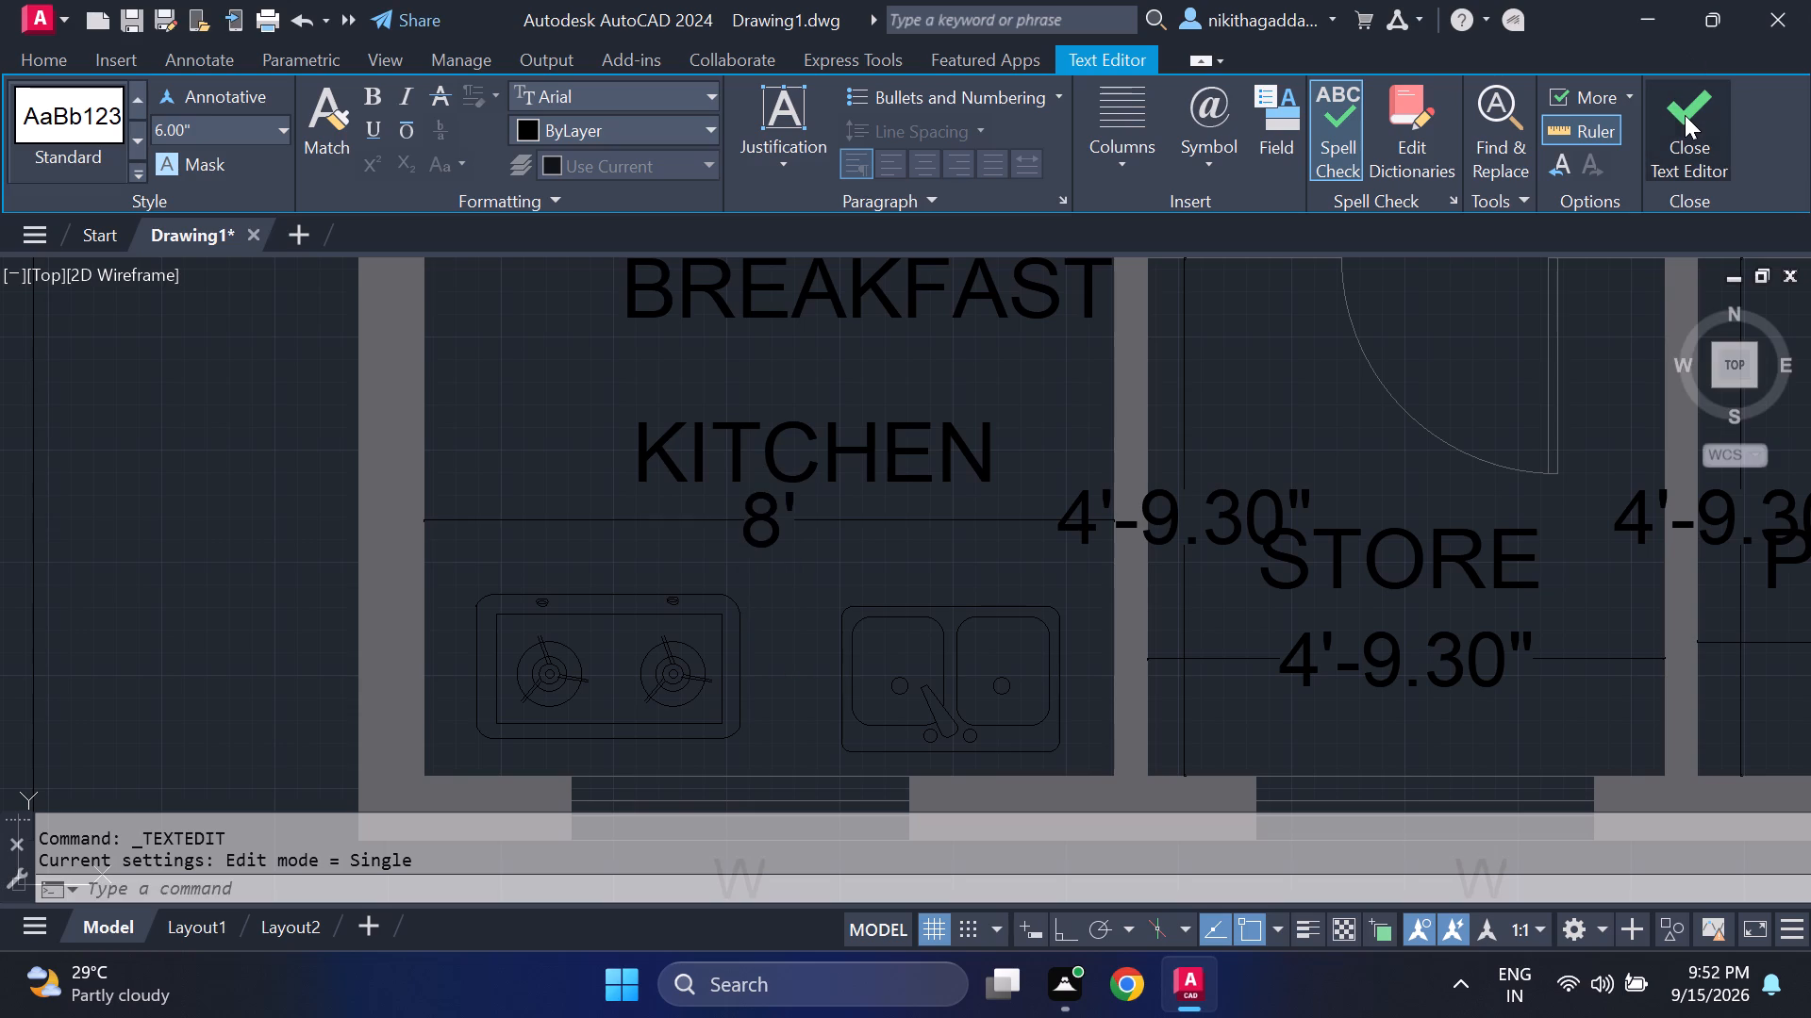
# Replace the text of the store's vertical dimension, beside the wall shared with the kitchen, with 6'.
pyautogui.doubleClick(1170, 517)
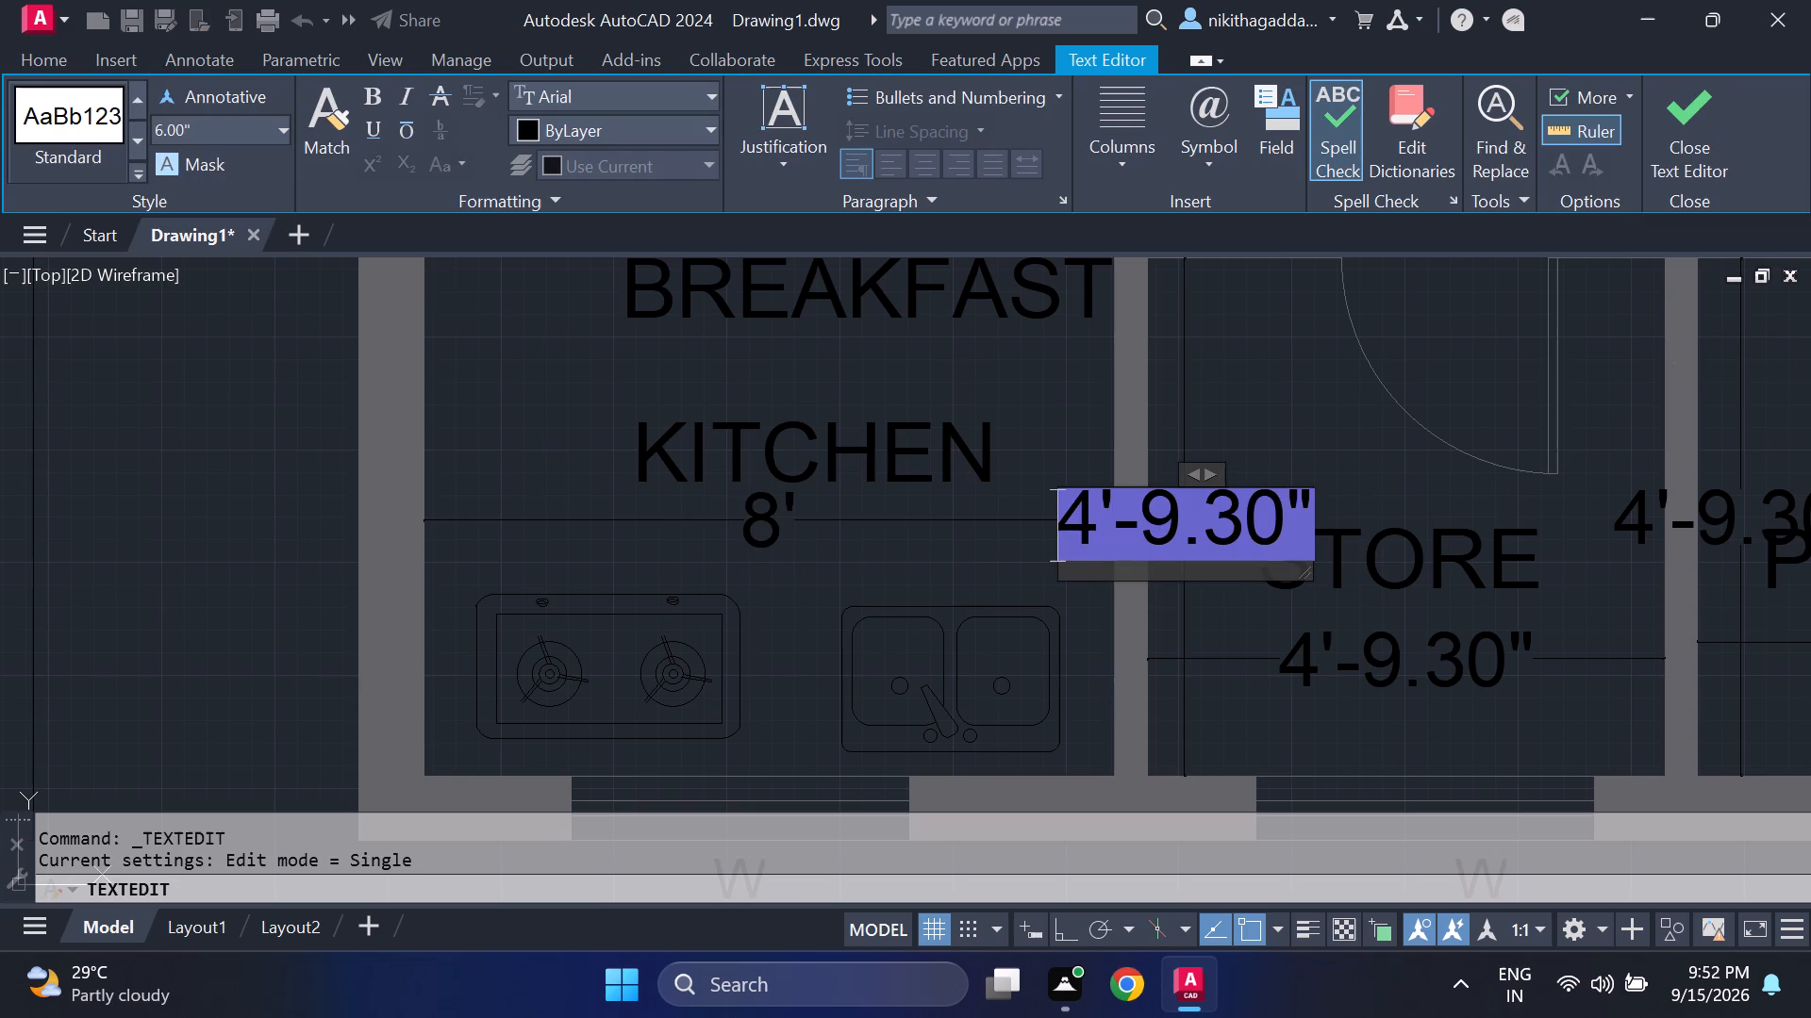
pyautogui.press('Delete')
pyautogui.press('6')
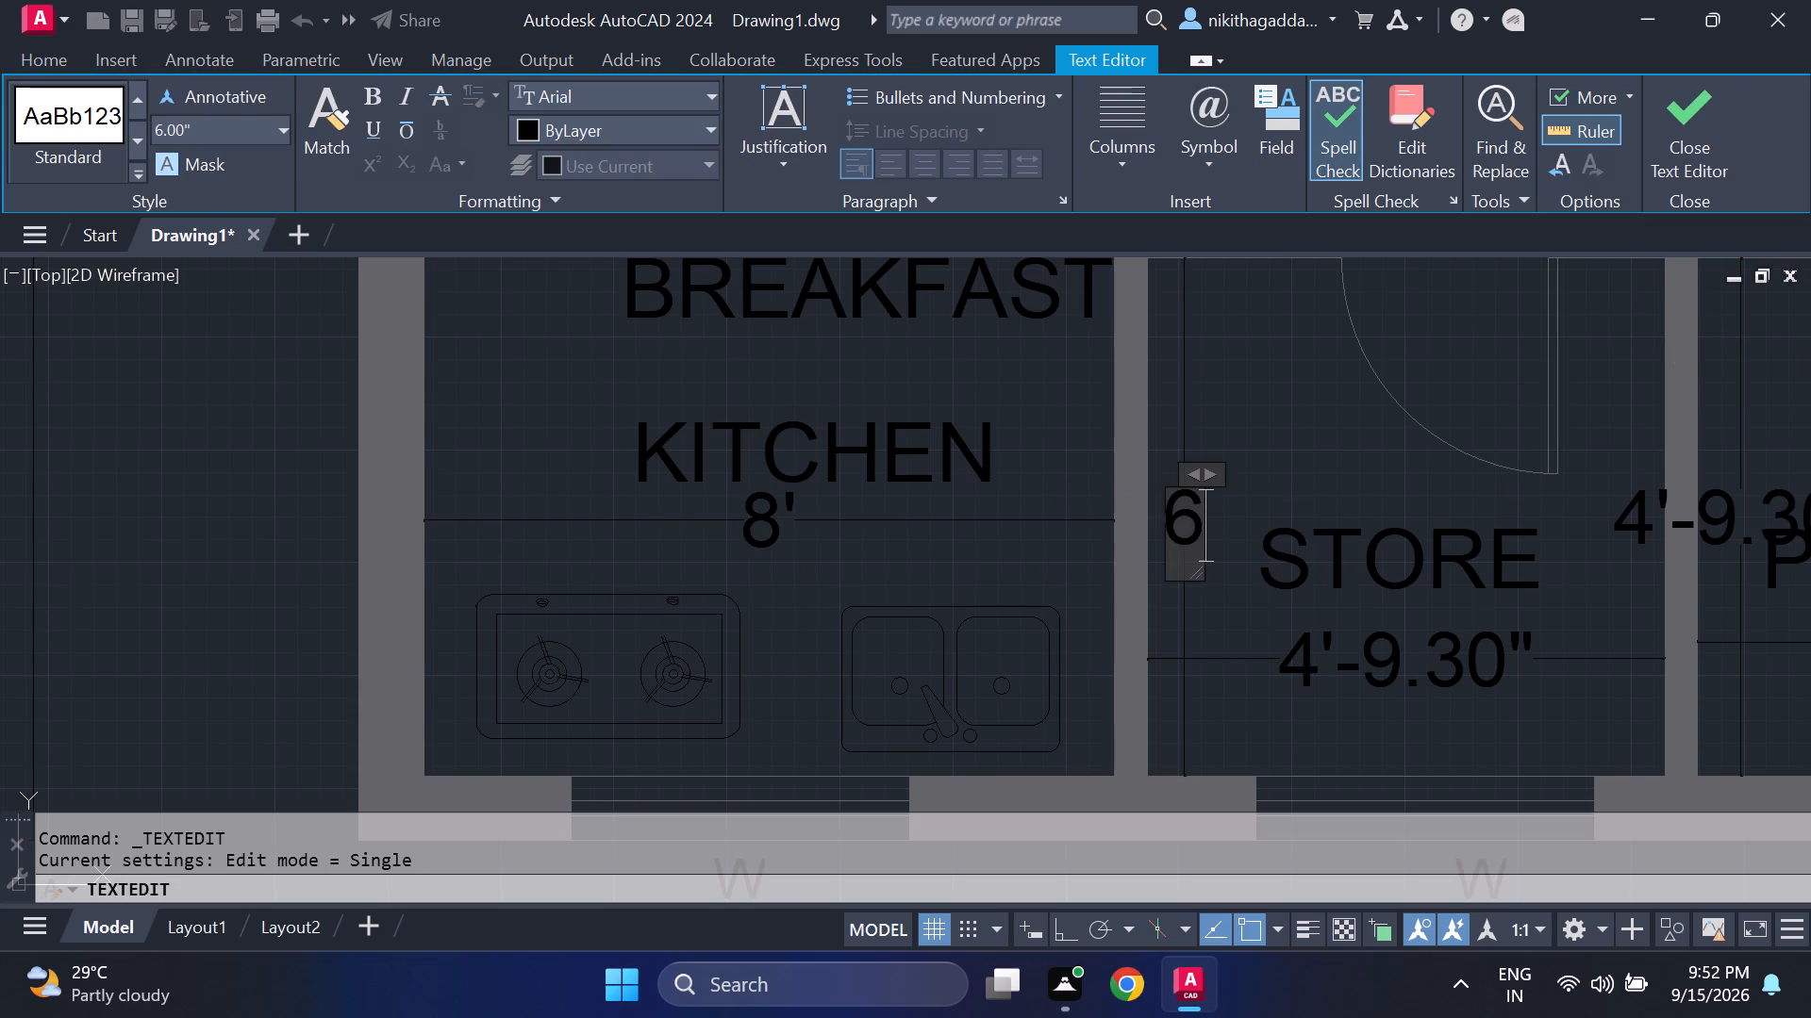
pyautogui.press("'")
pyautogui.press('Return')
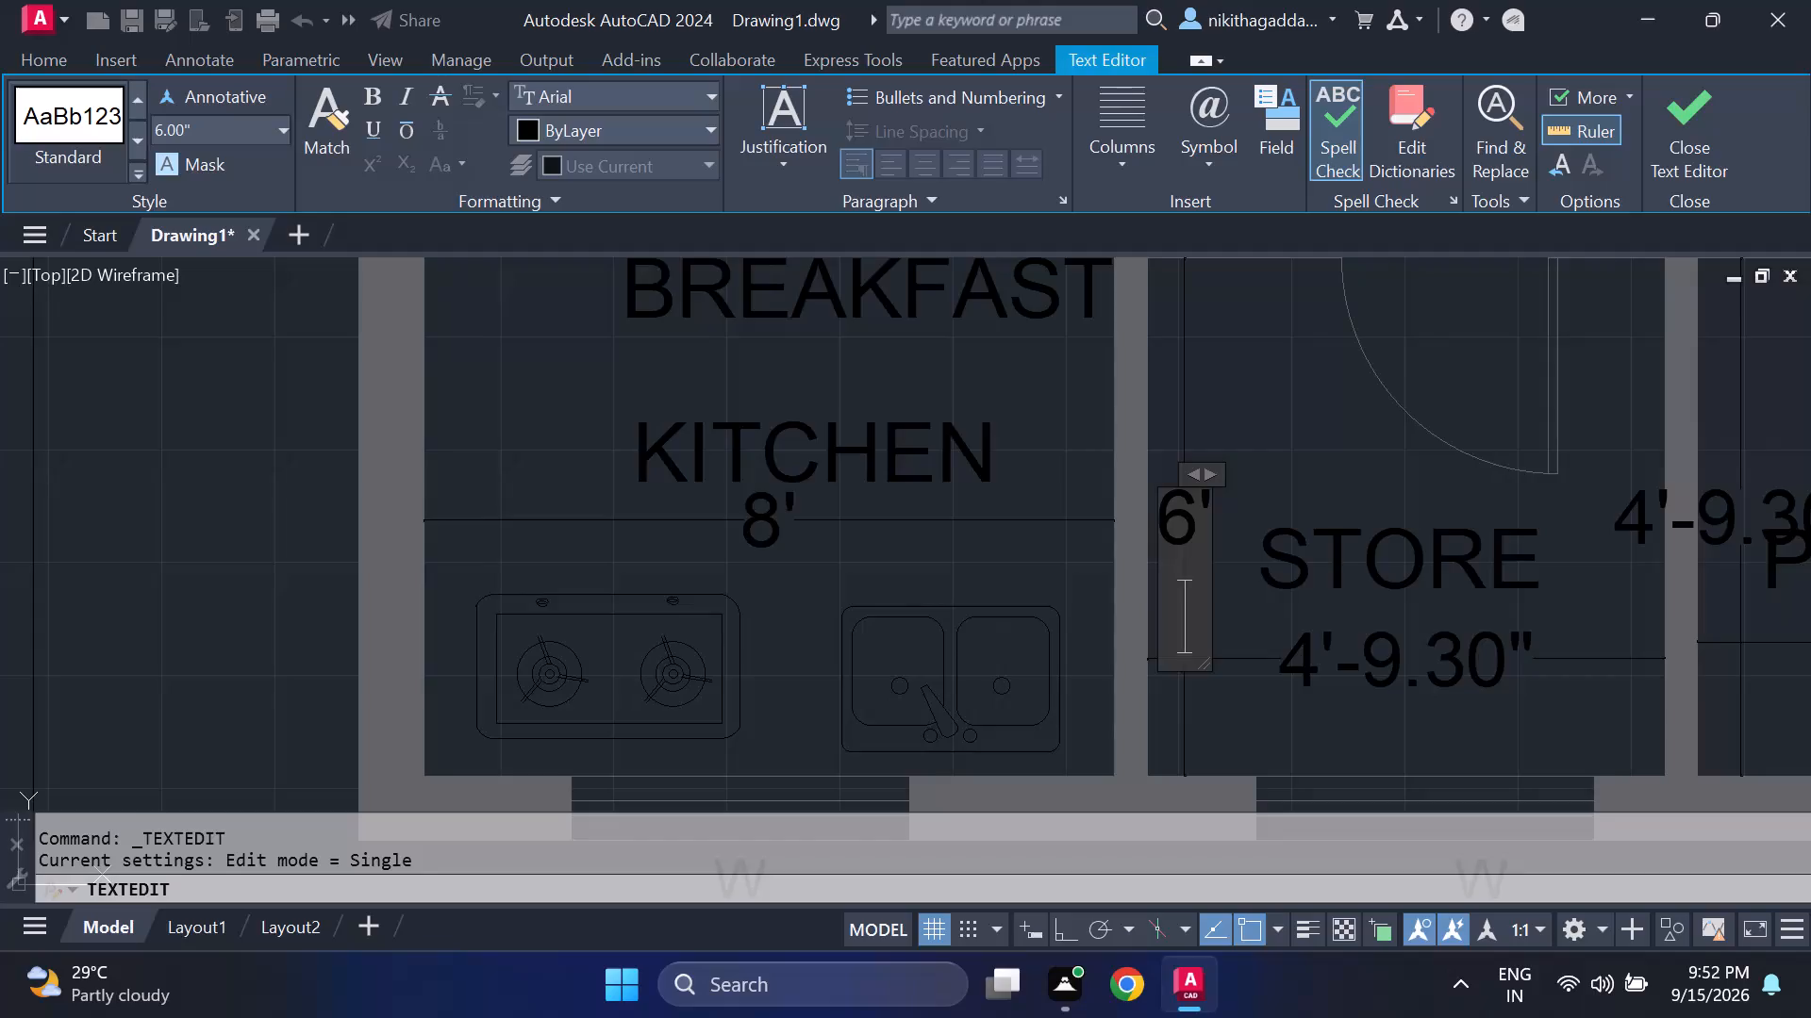
pyautogui.click(1701, 128)
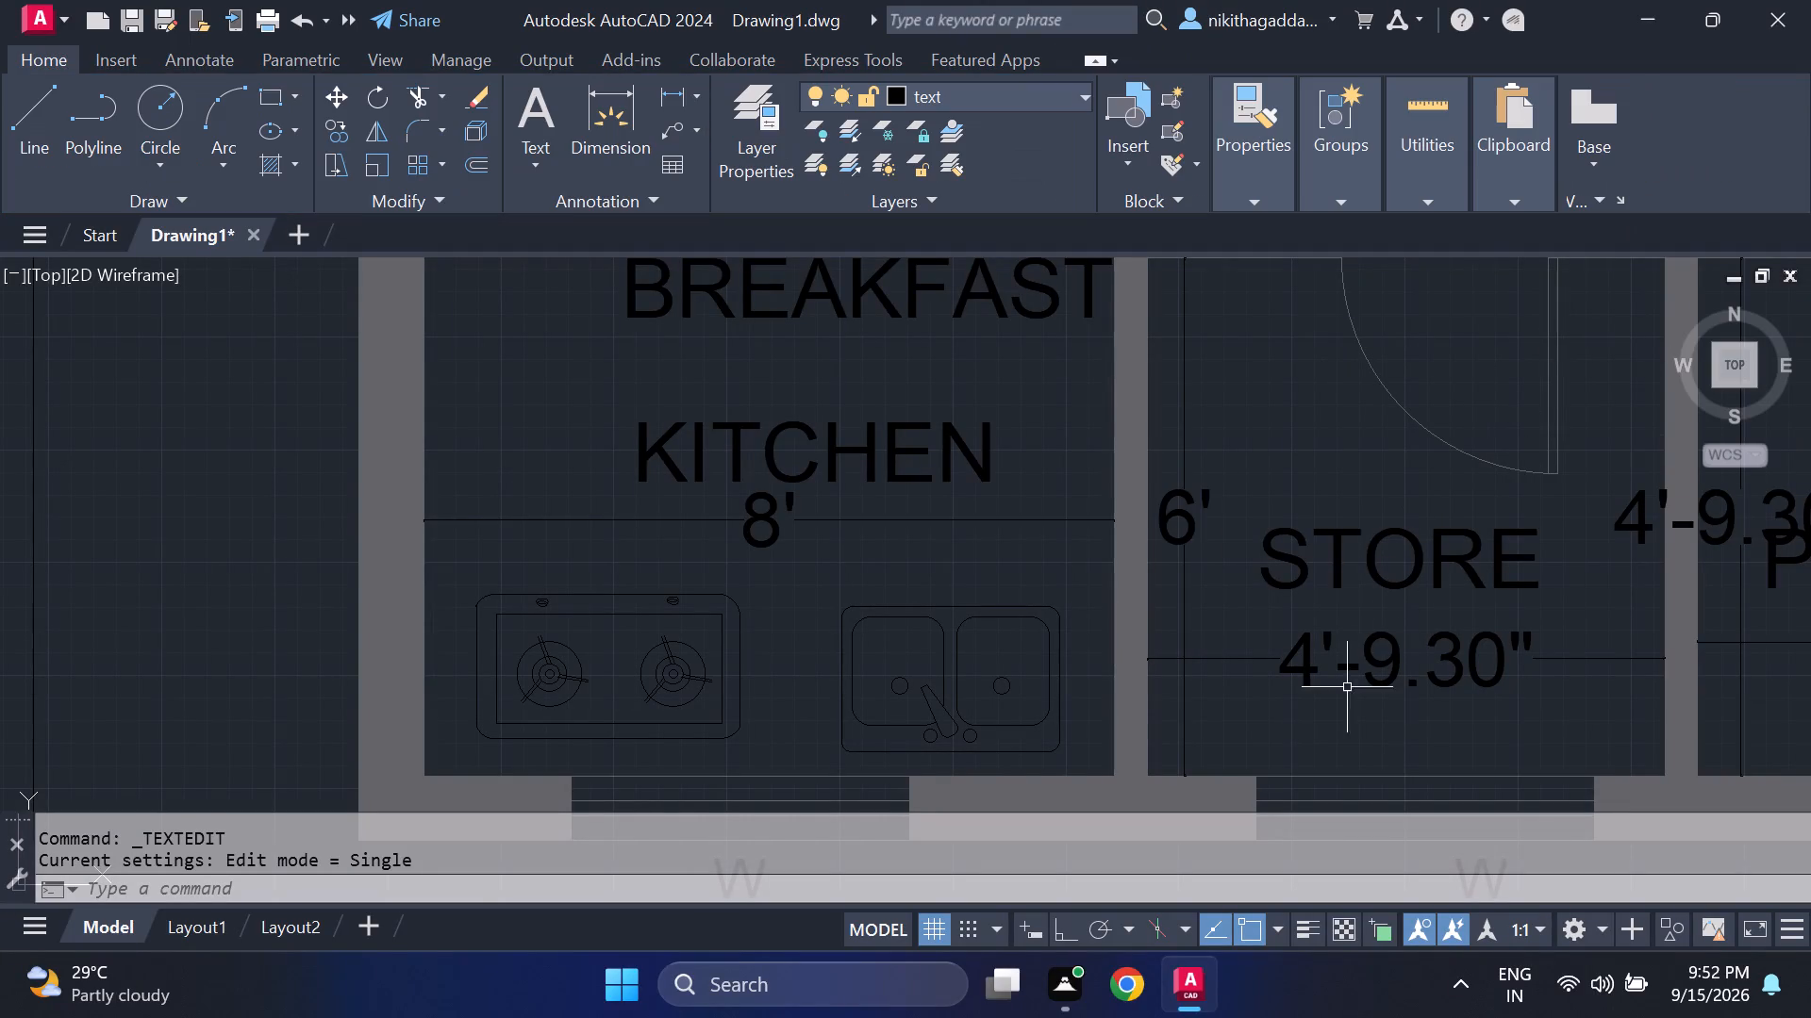
# Replace the text of the store's width dimension with 6'.
pyautogui.doubleClick(1428, 660)
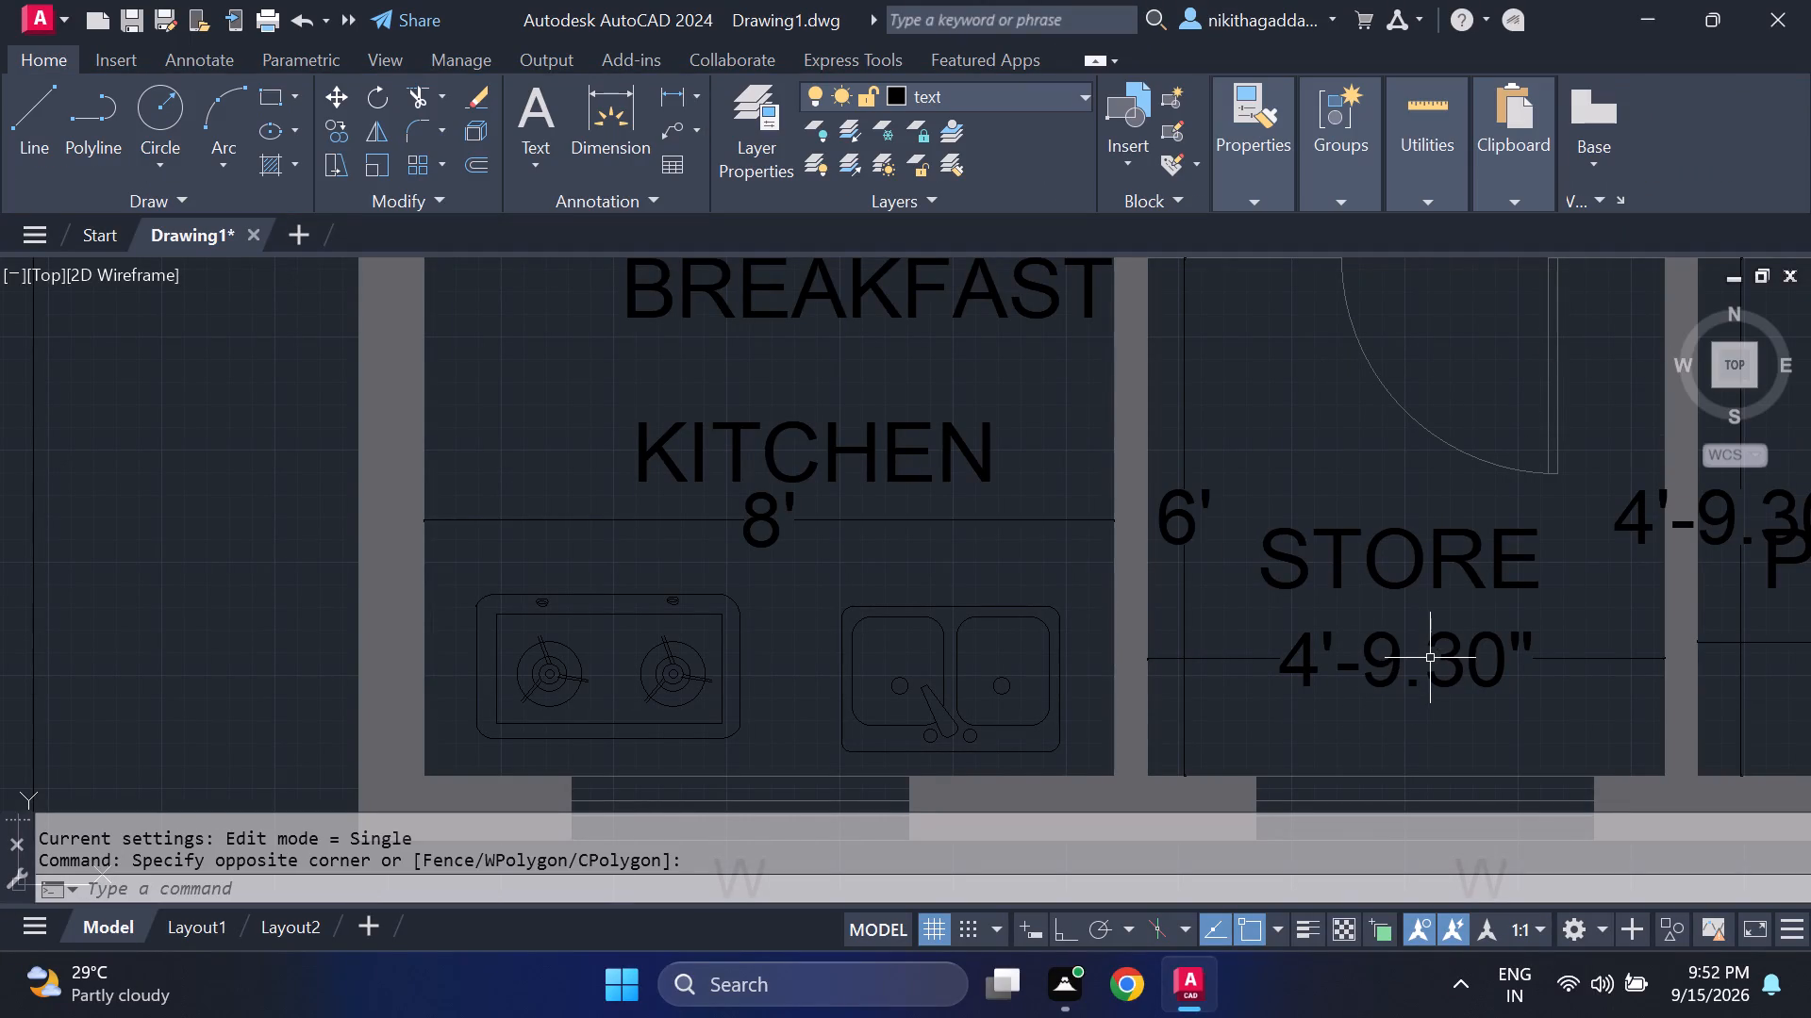
pyautogui.doubleClick(1397, 672)
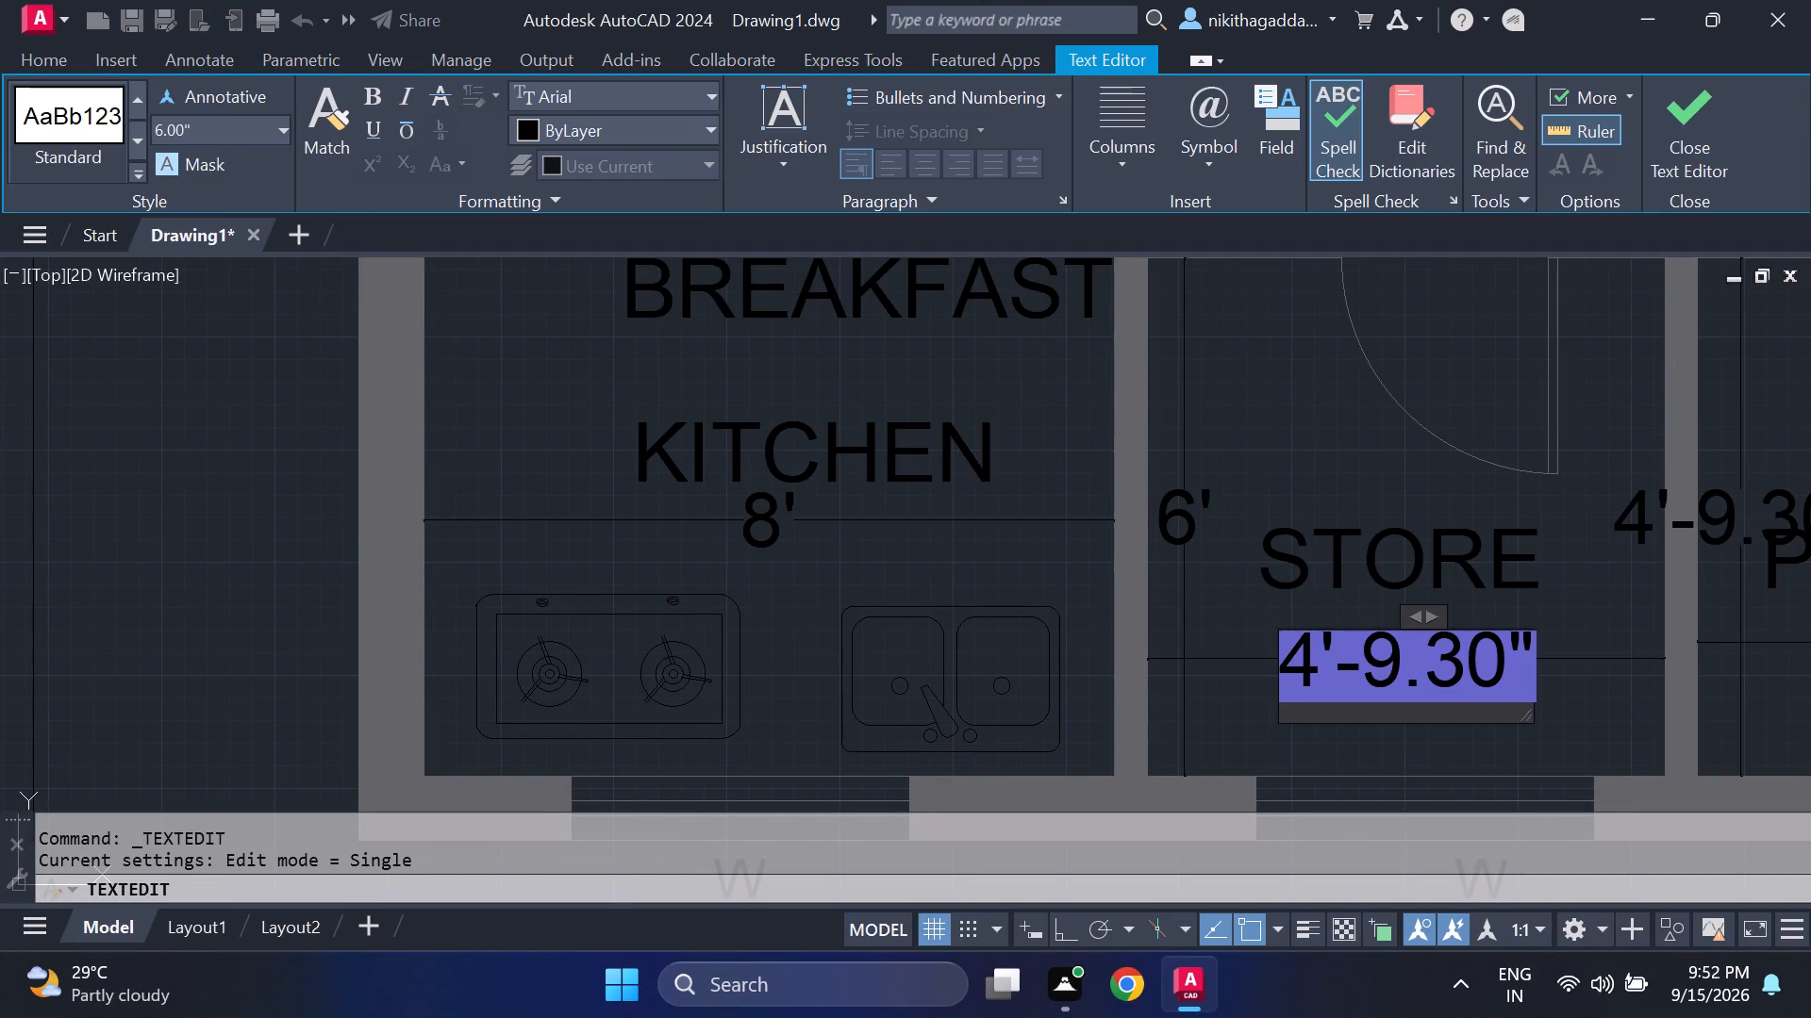
pyautogui.press('Delete')
pyautogui.press('6')
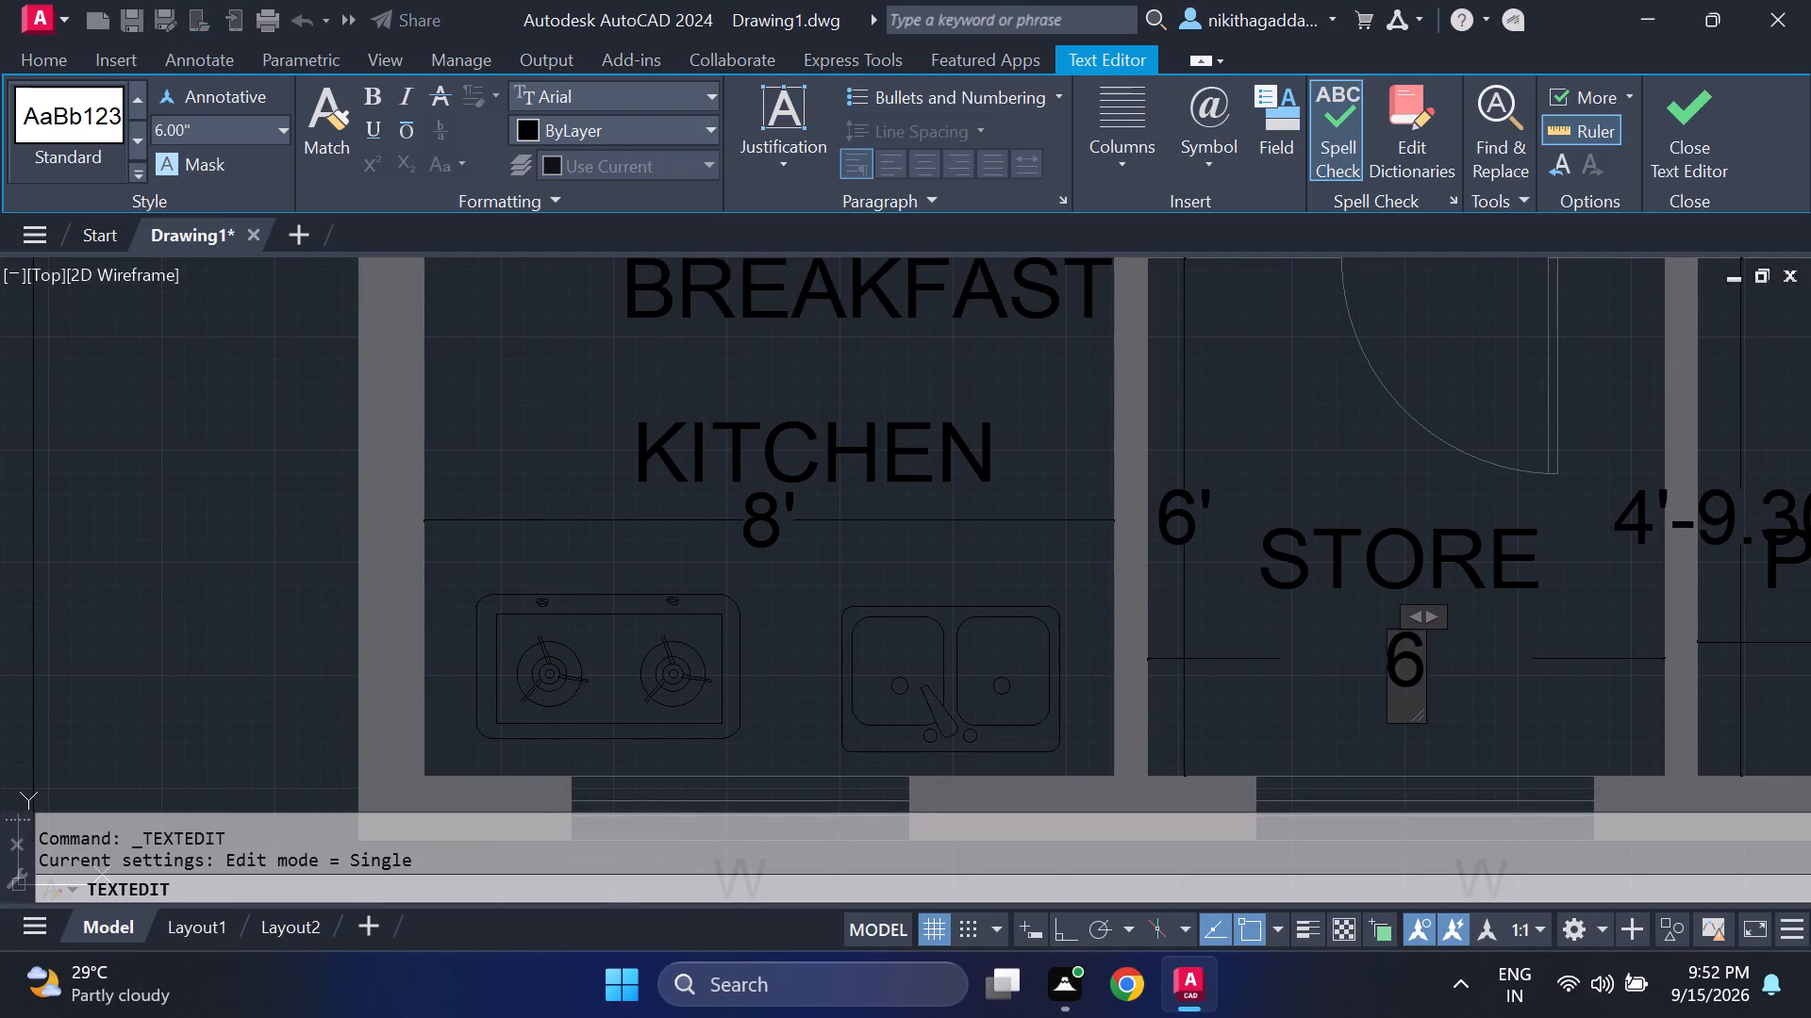
pyautogui.press("'")
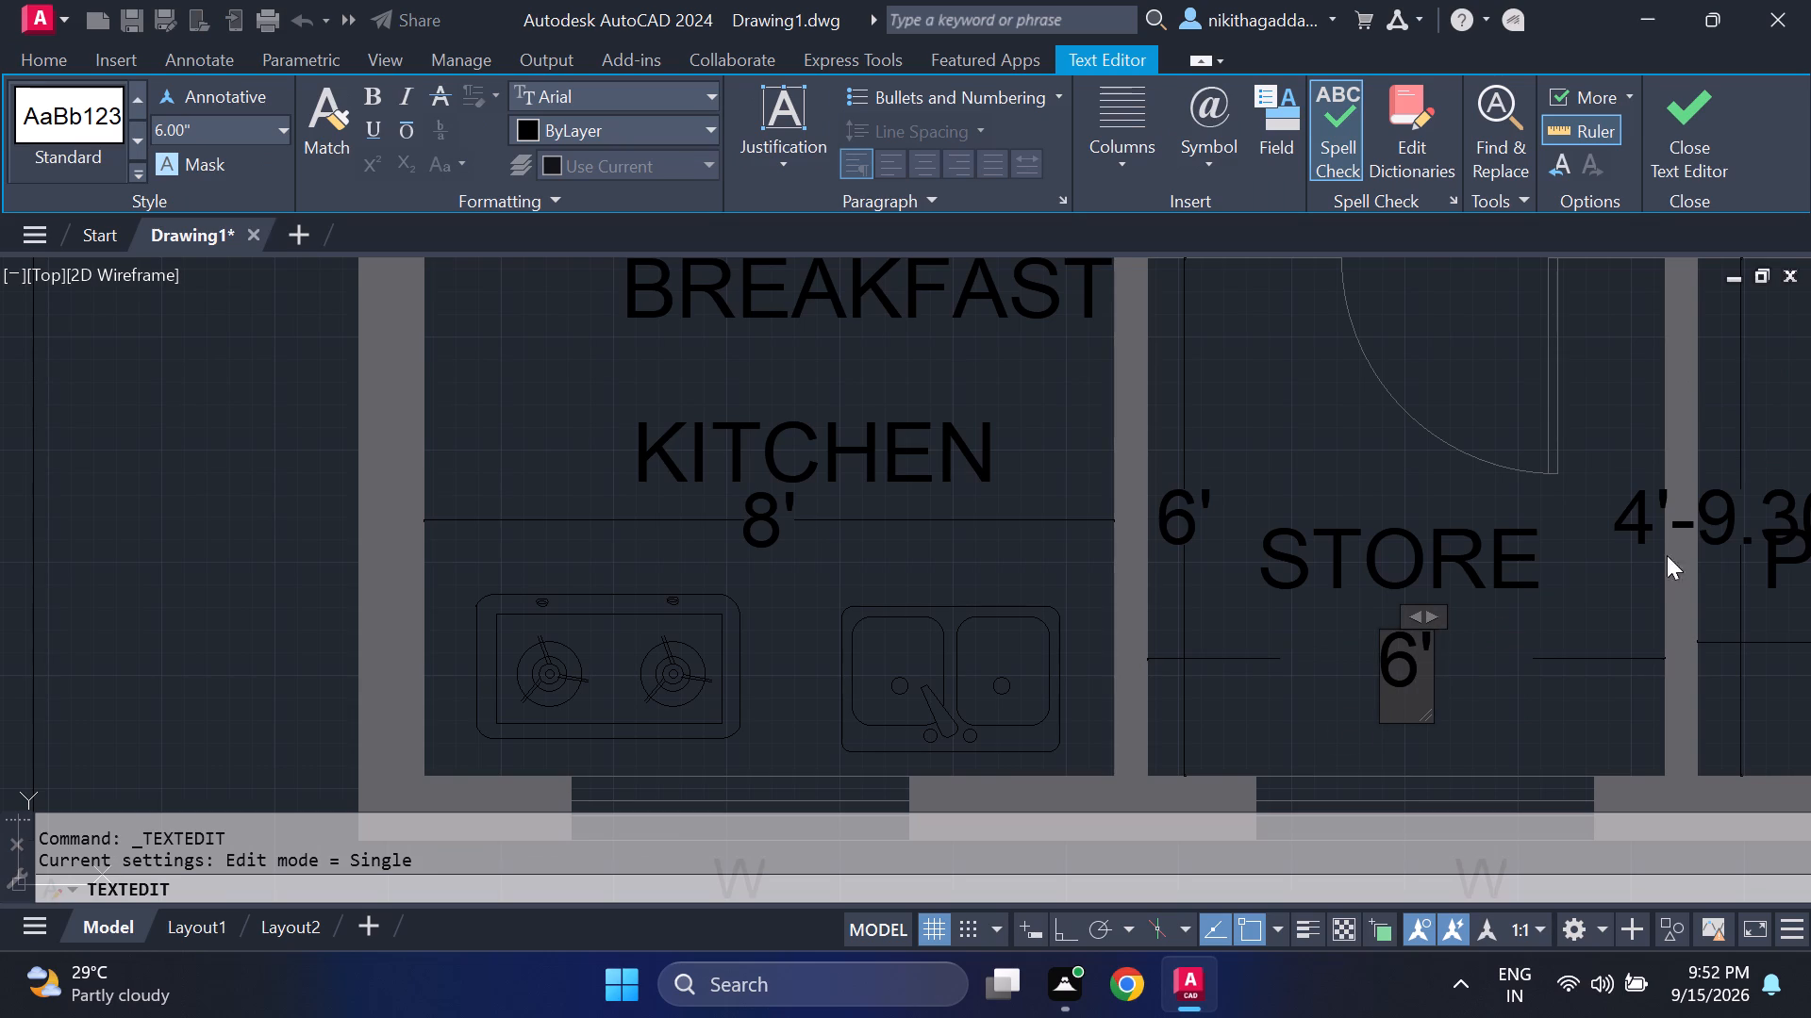
pyautogui.moveTo(1726, 93); pyautogui.dragTo(1703, 95)
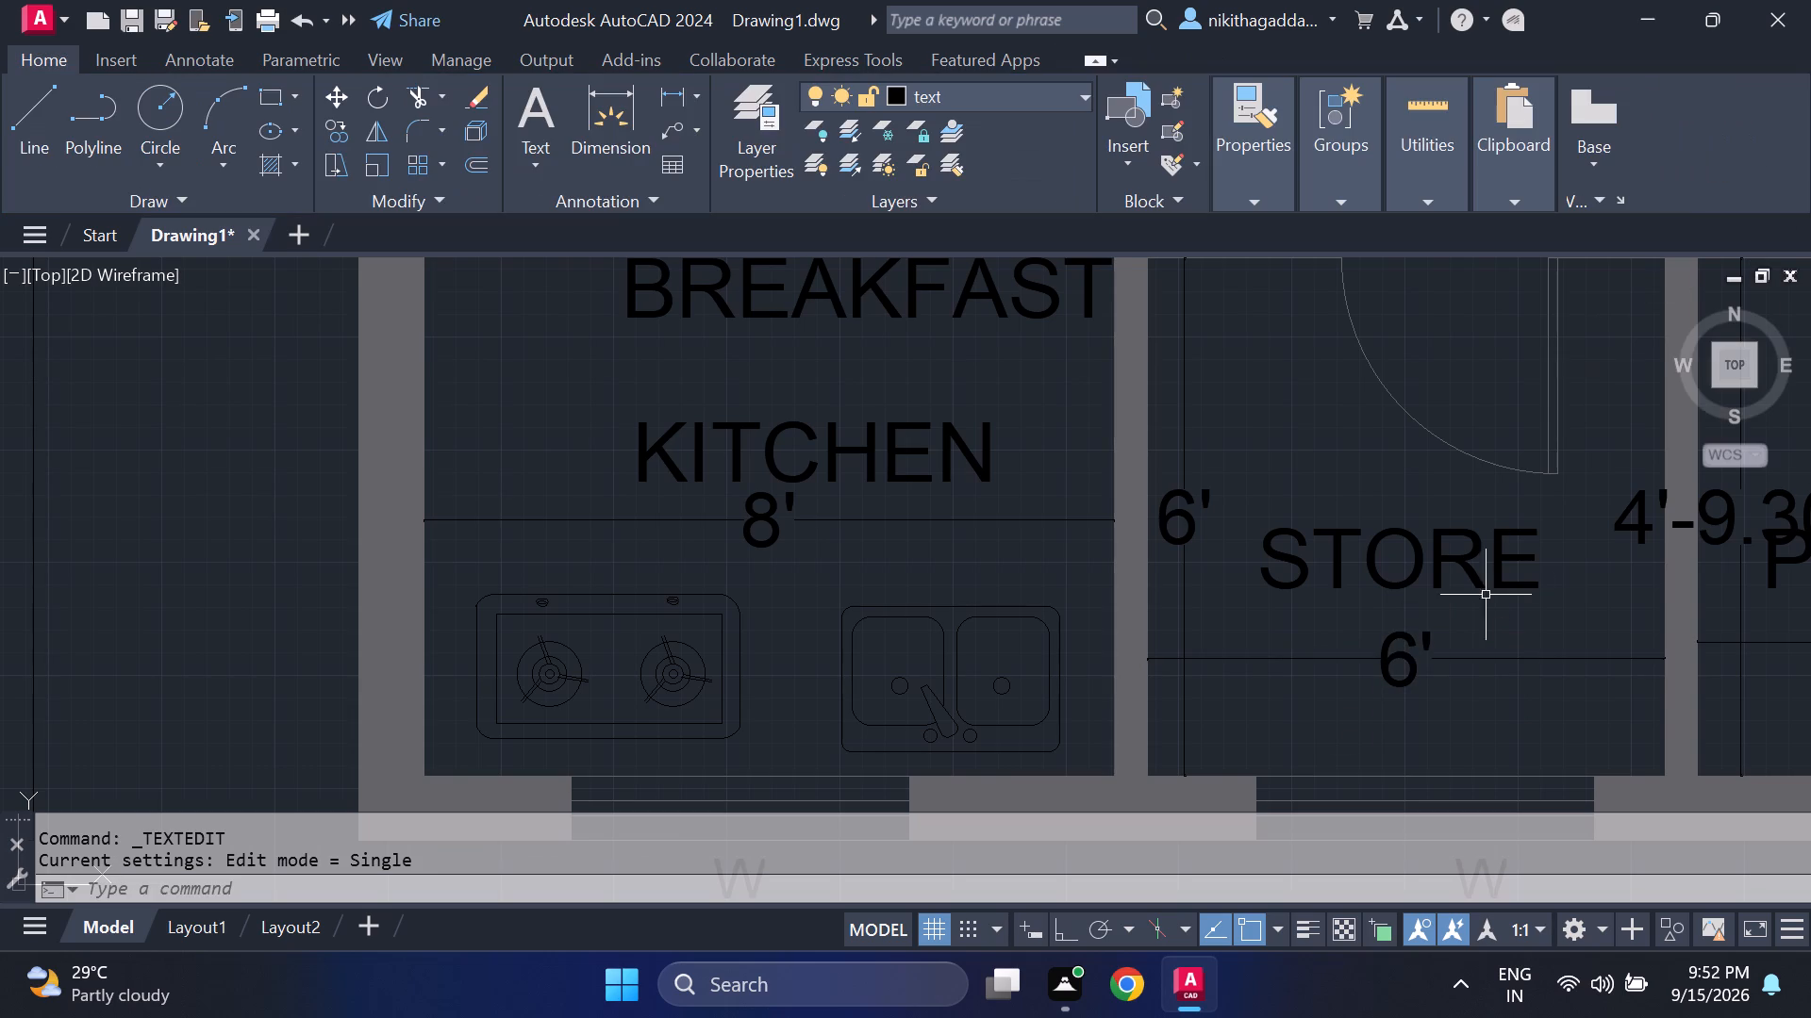
# Replace the text of the puja room's vertical dimension, beside the wall shared with the store, with 6'.
pyautogui.scroll(-1, 1486, 597)
pyautogui.moveTo(1481, 596); pyautogui.dragTo(1197, 604, button='middle')
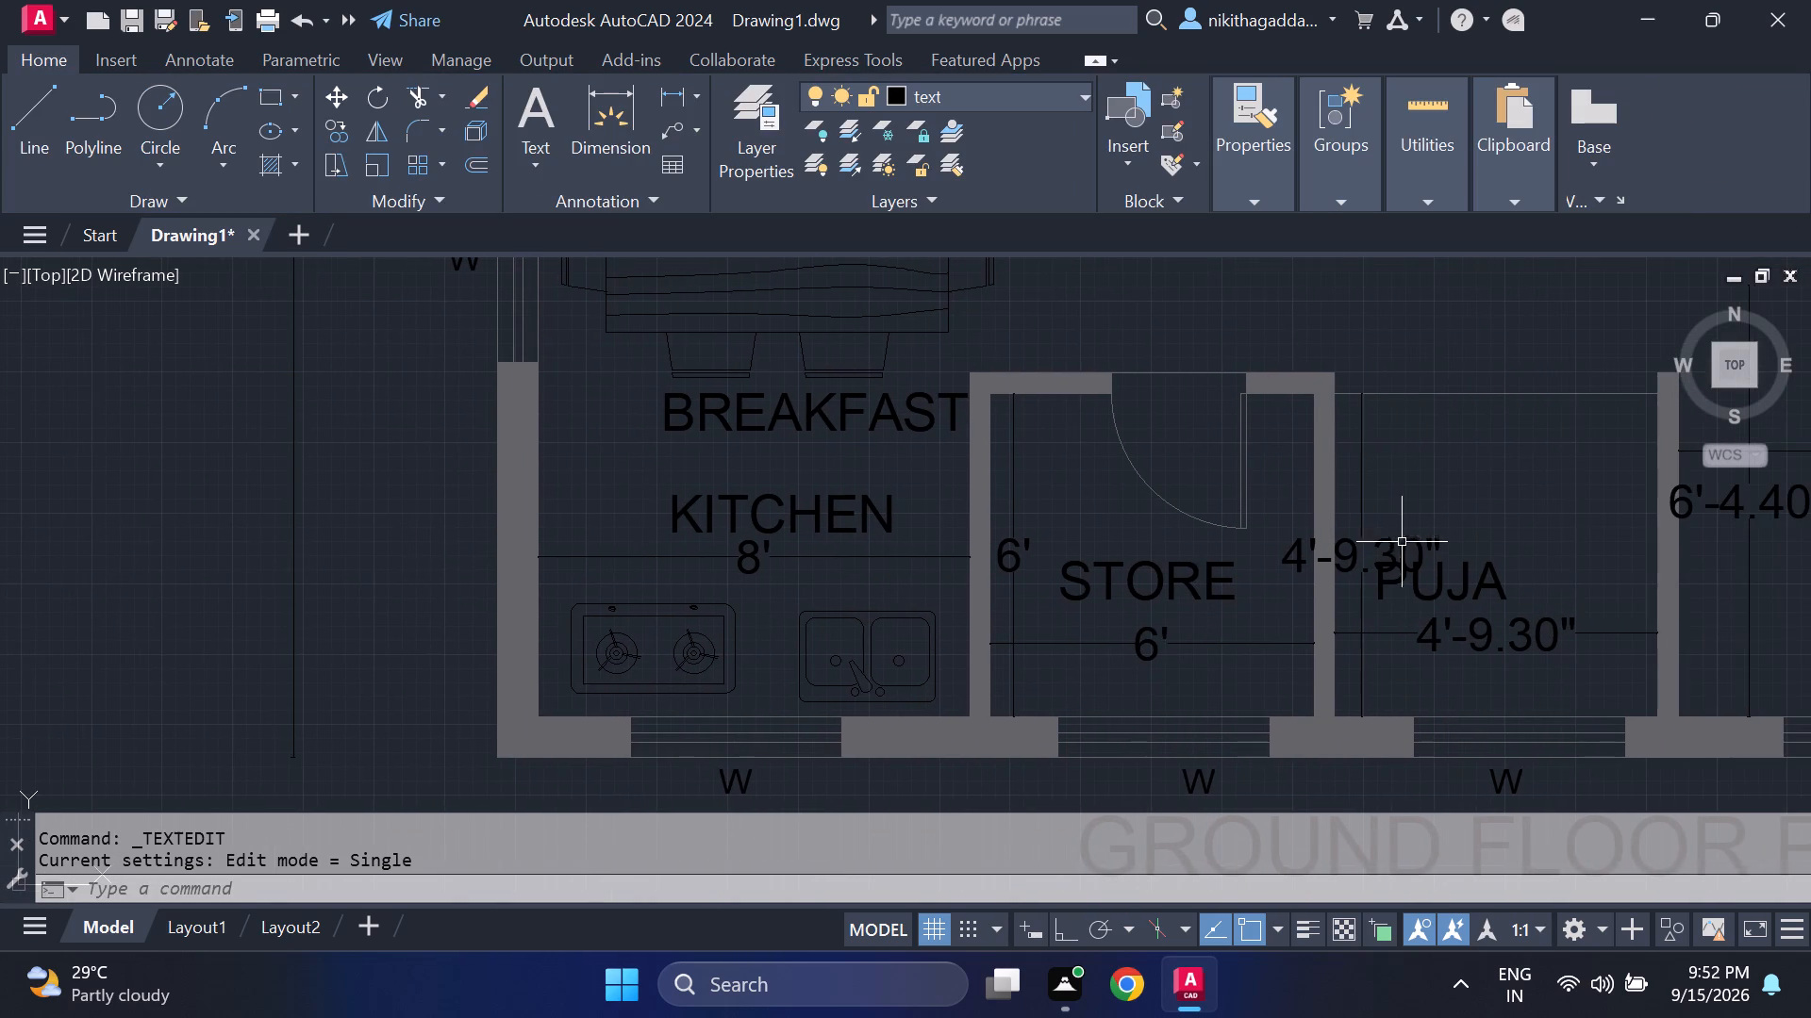
pyautogui.scroll(1, 1393, 540)
pyautogui.click(1348, 552)
pyautogui.moveTo(1348, 552); pyautogui.dragTo(1331, 560)
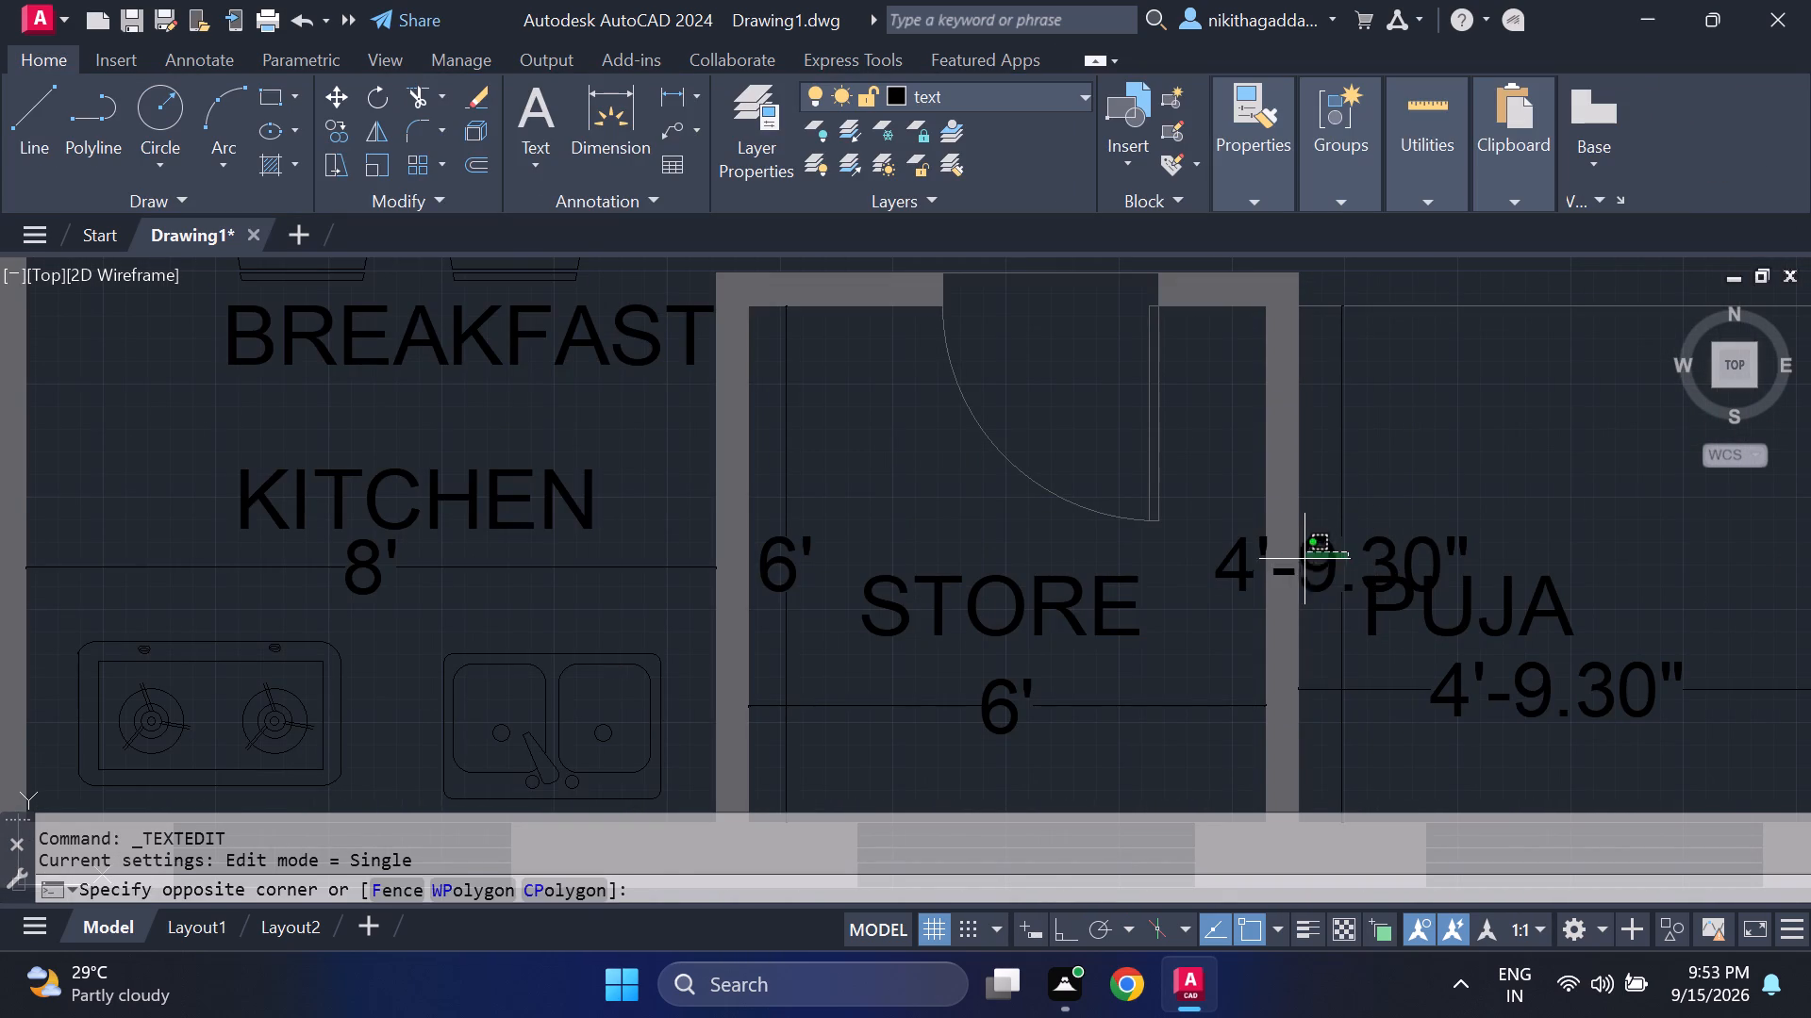
pyautogui.doubleClick(1309, 556)
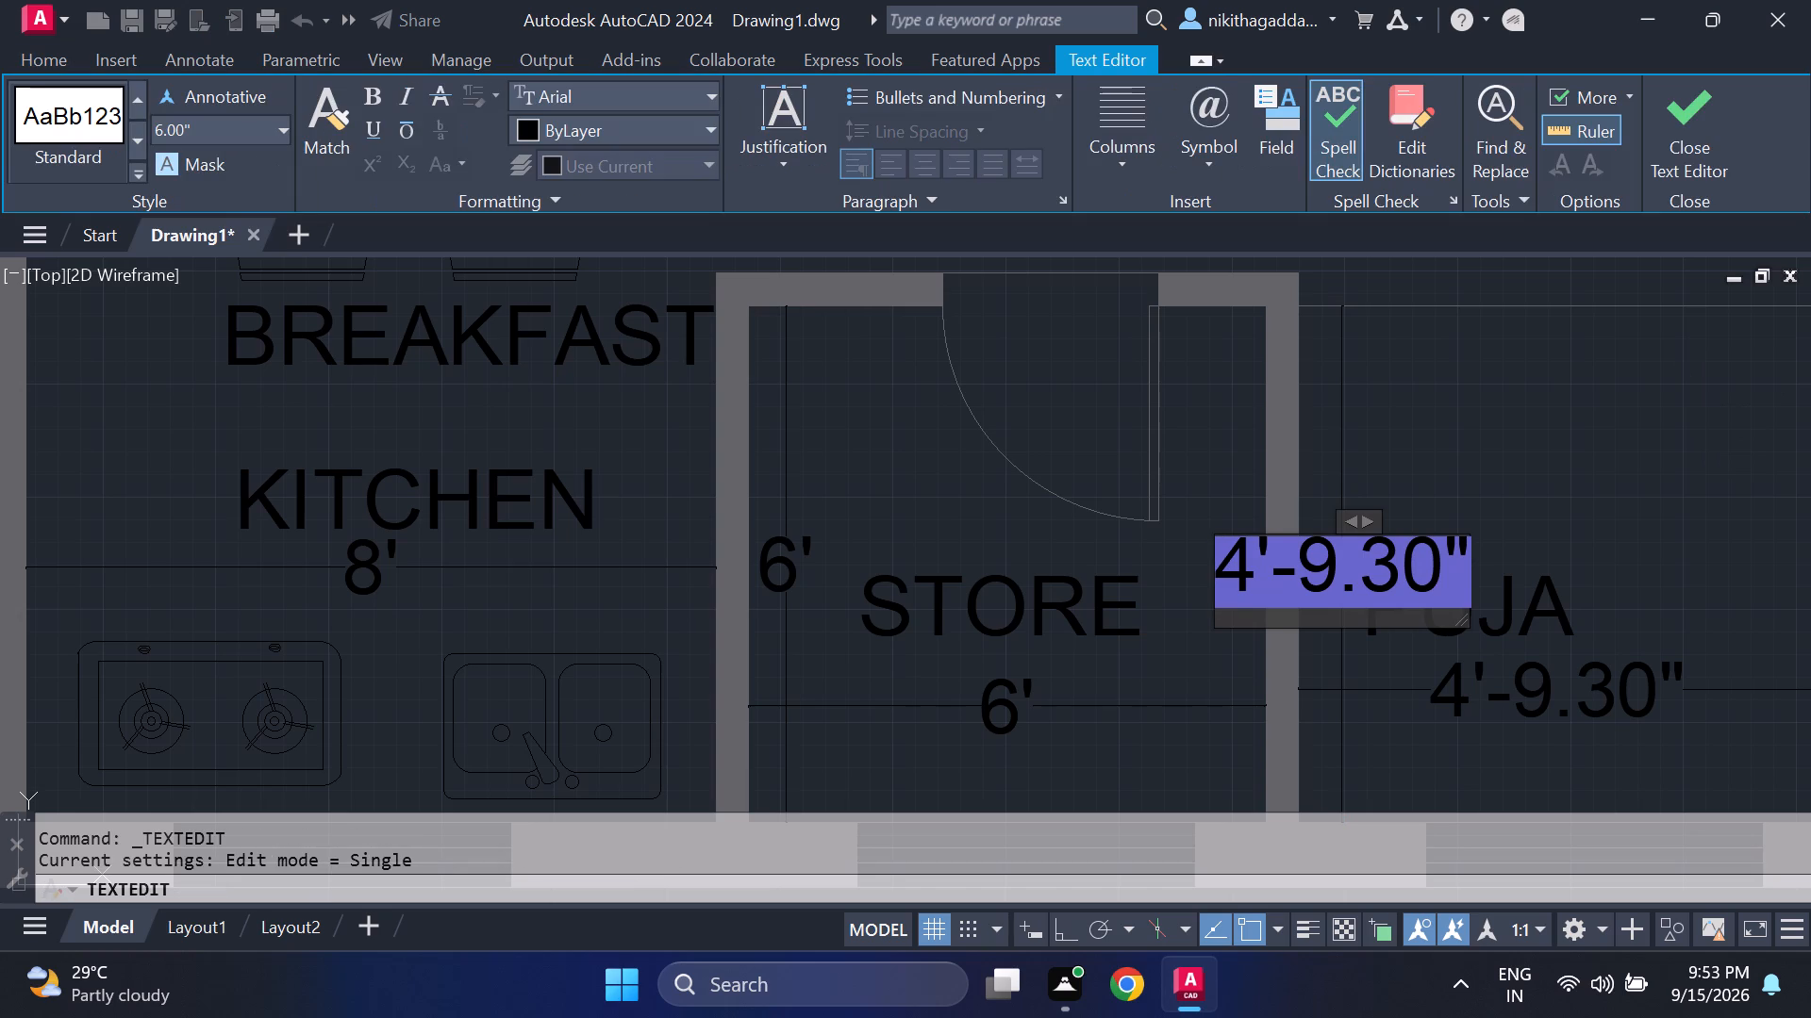
pyautogui.press('Delete')
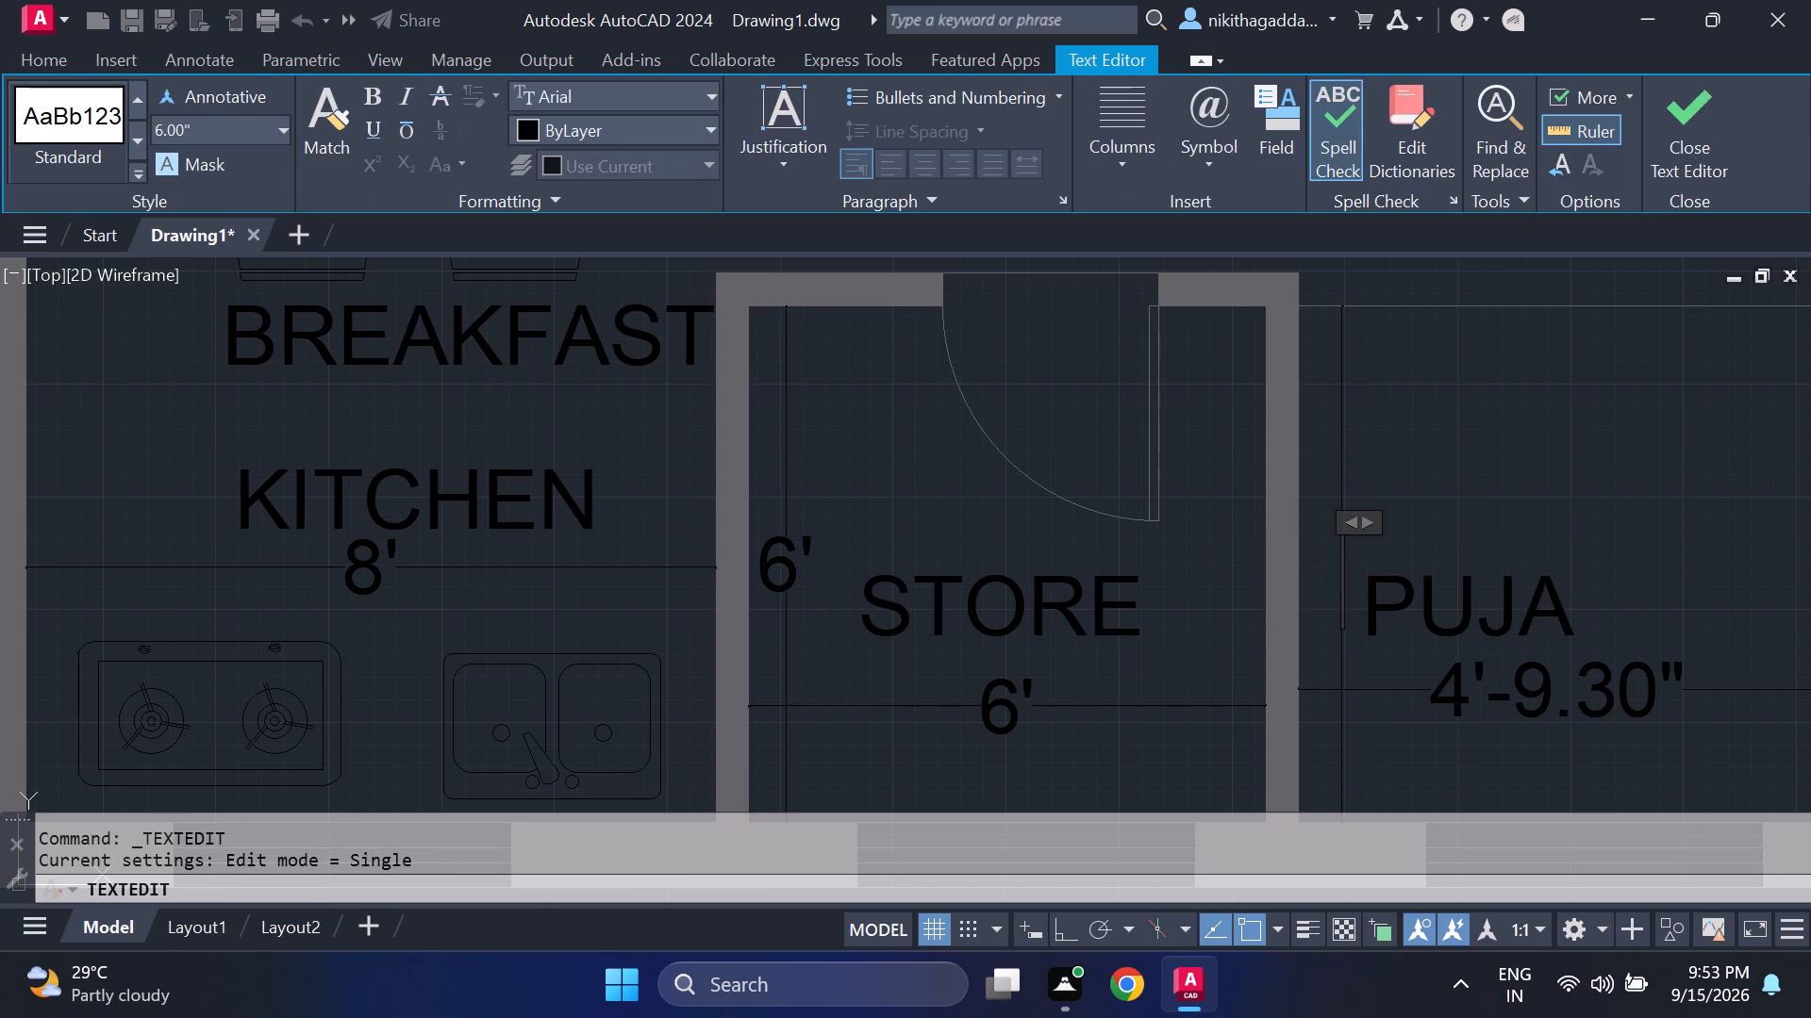
pyautogui.press('6')
pyautogui.press("'")
pyautogui.press('Return')
pyautogui.click(1692, 132)
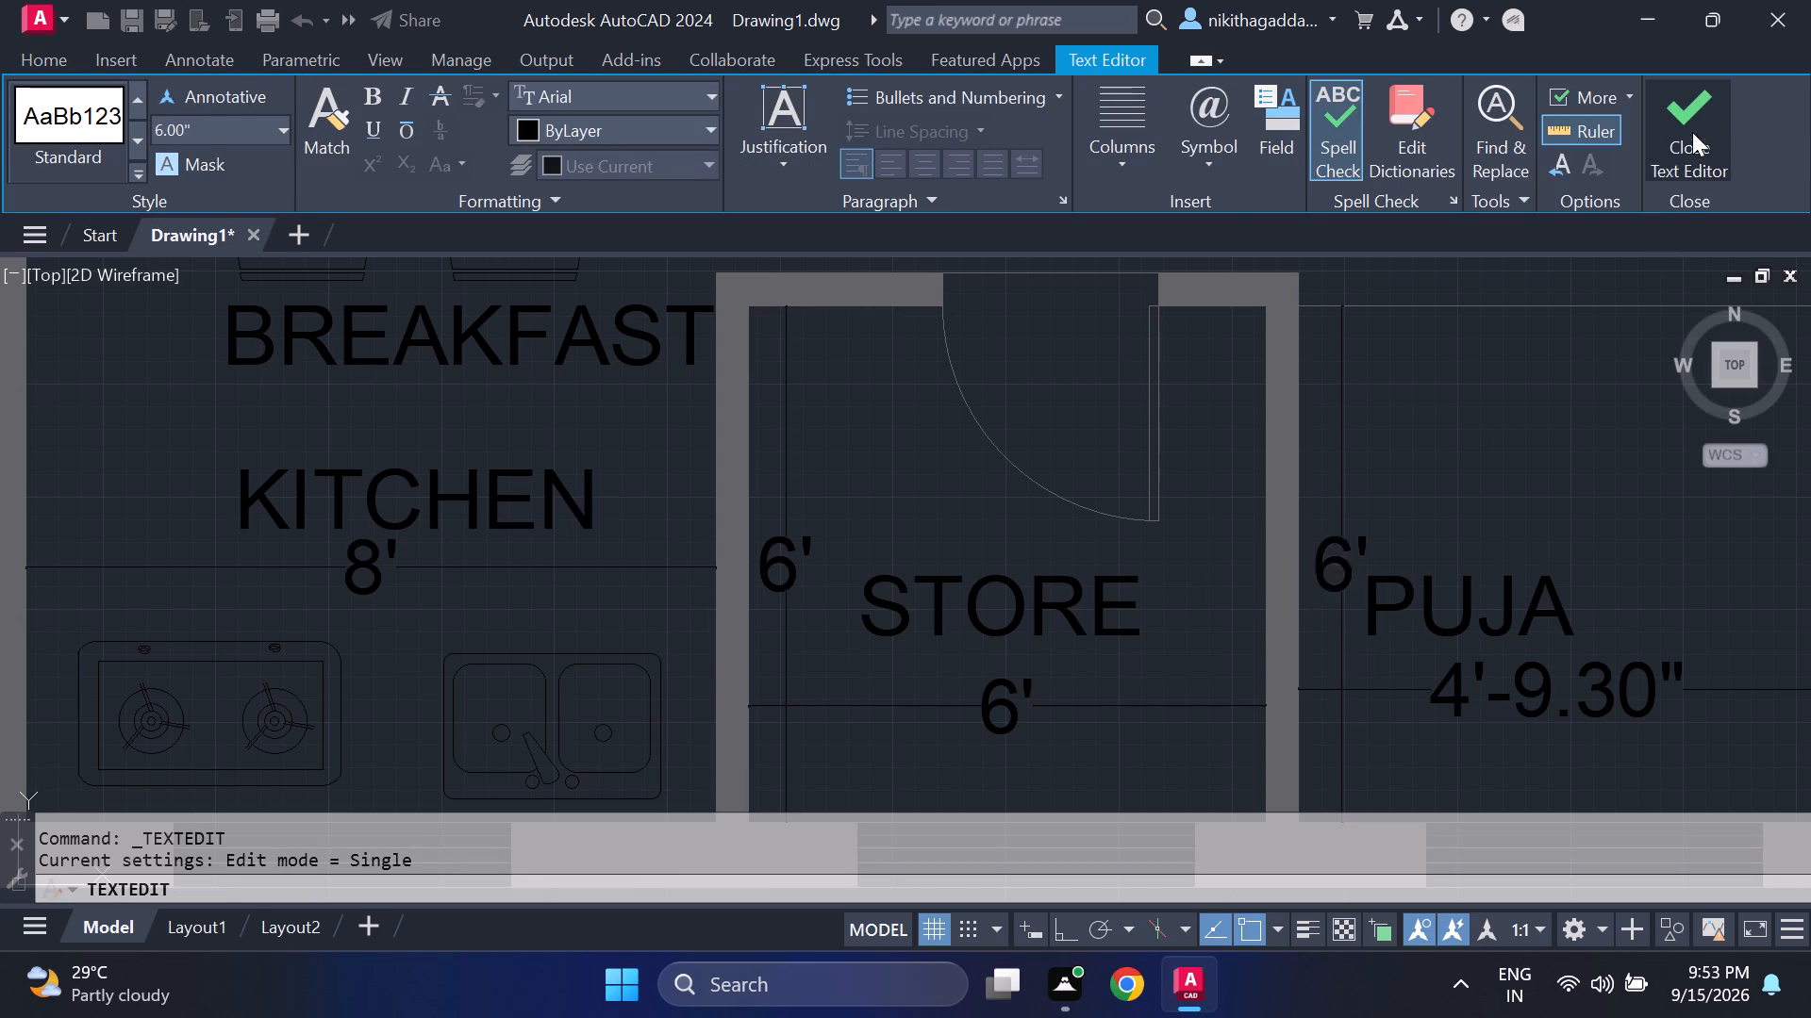
# Replace the text of the puja room's width dimension with 6'.
pyautogui.moveTo(1552, 691); pyautogui.dragTo(1536, 635, button='middle')
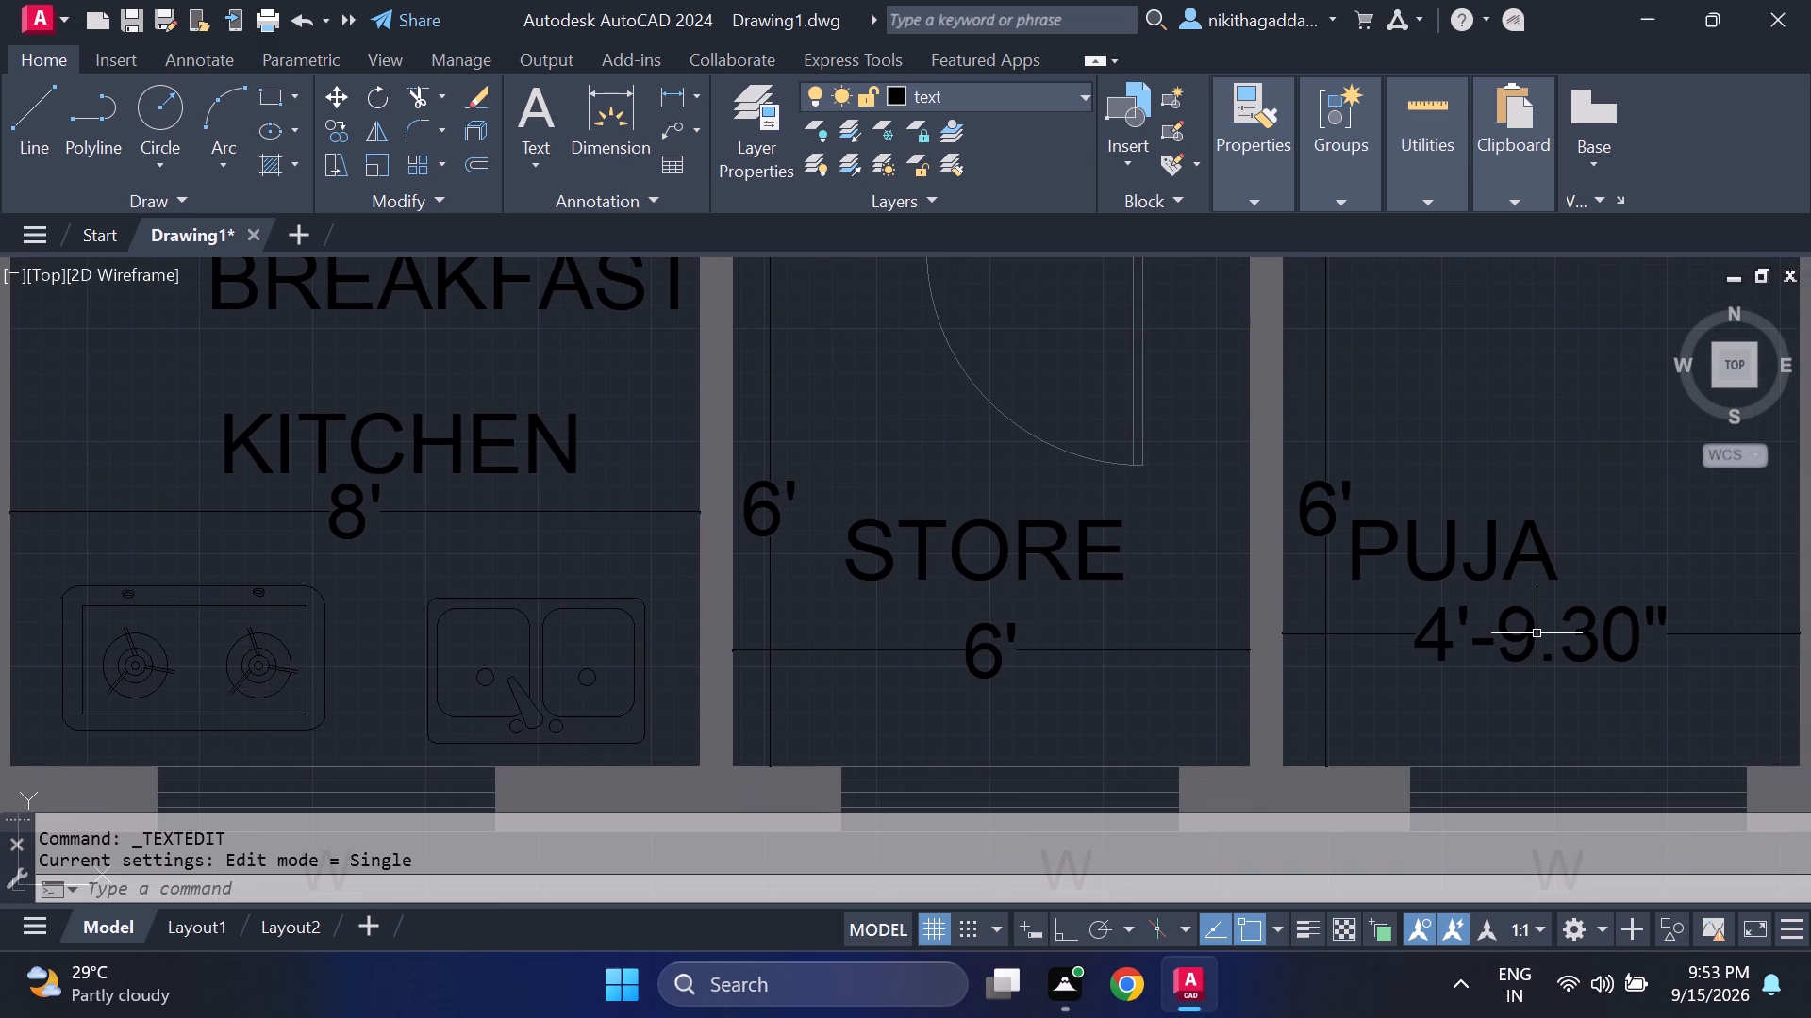
pyautogui.click(1537, 633)
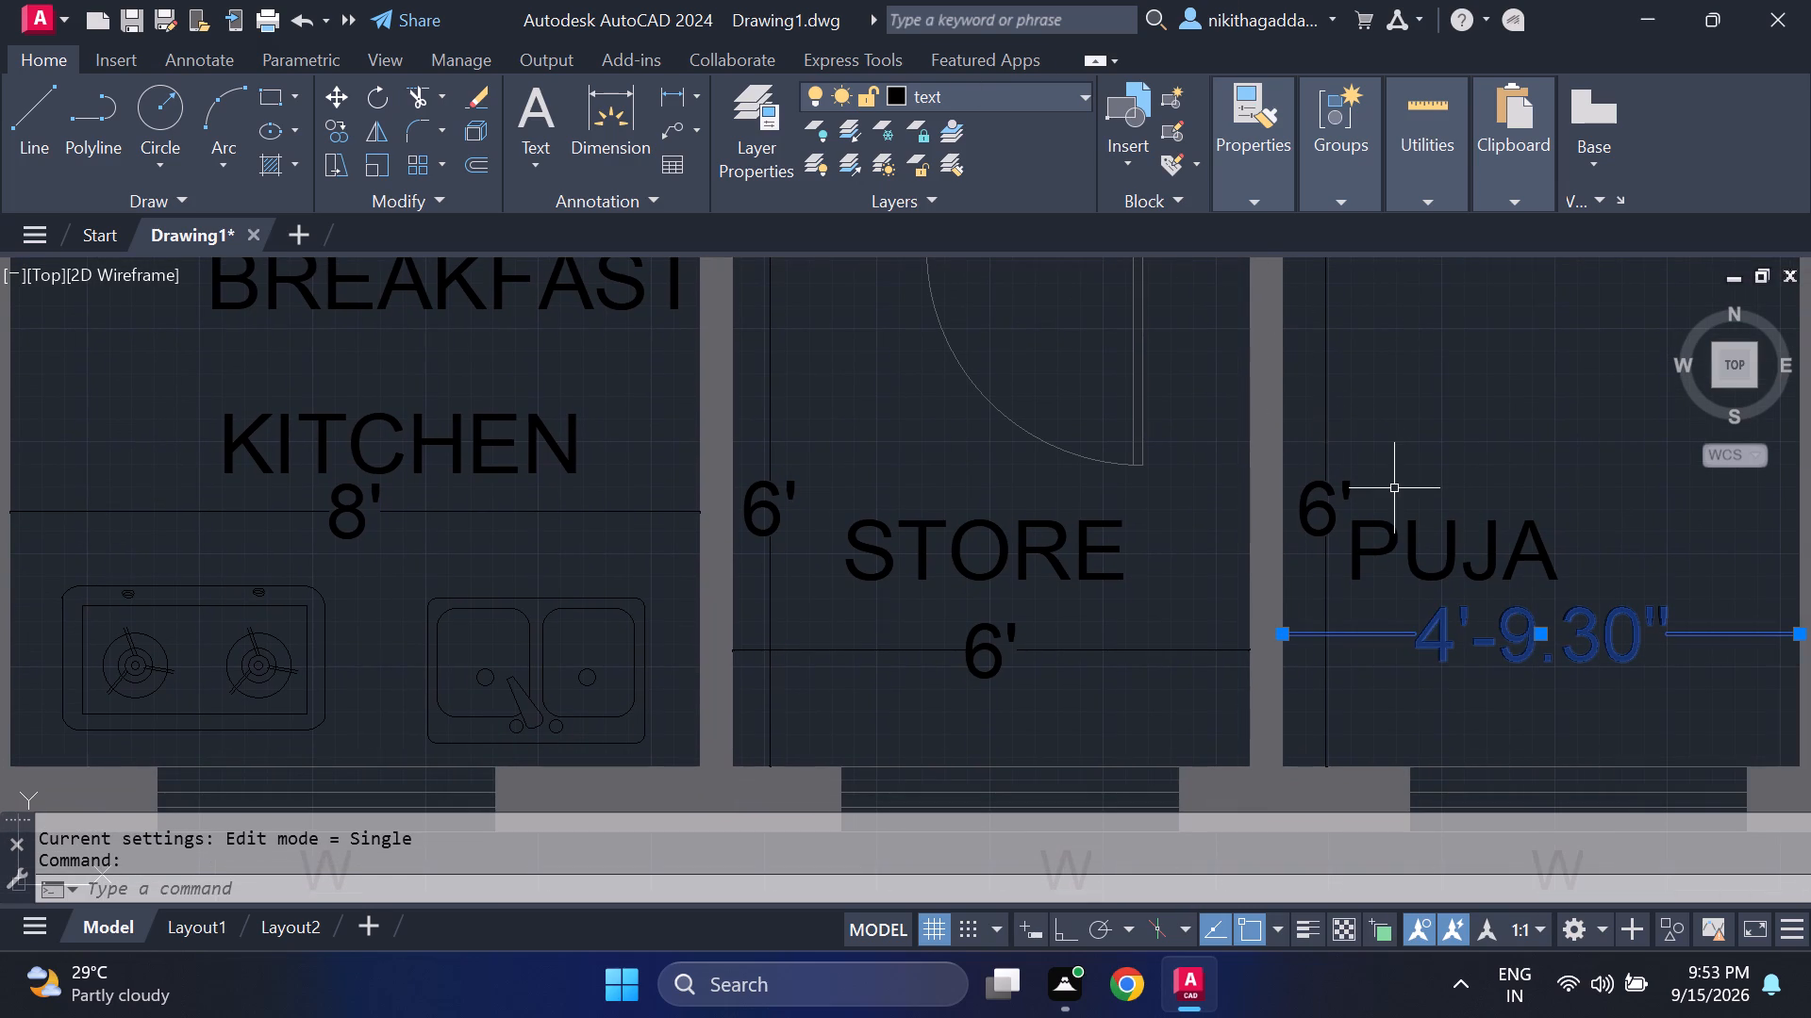
pyautogui.press('Escape')
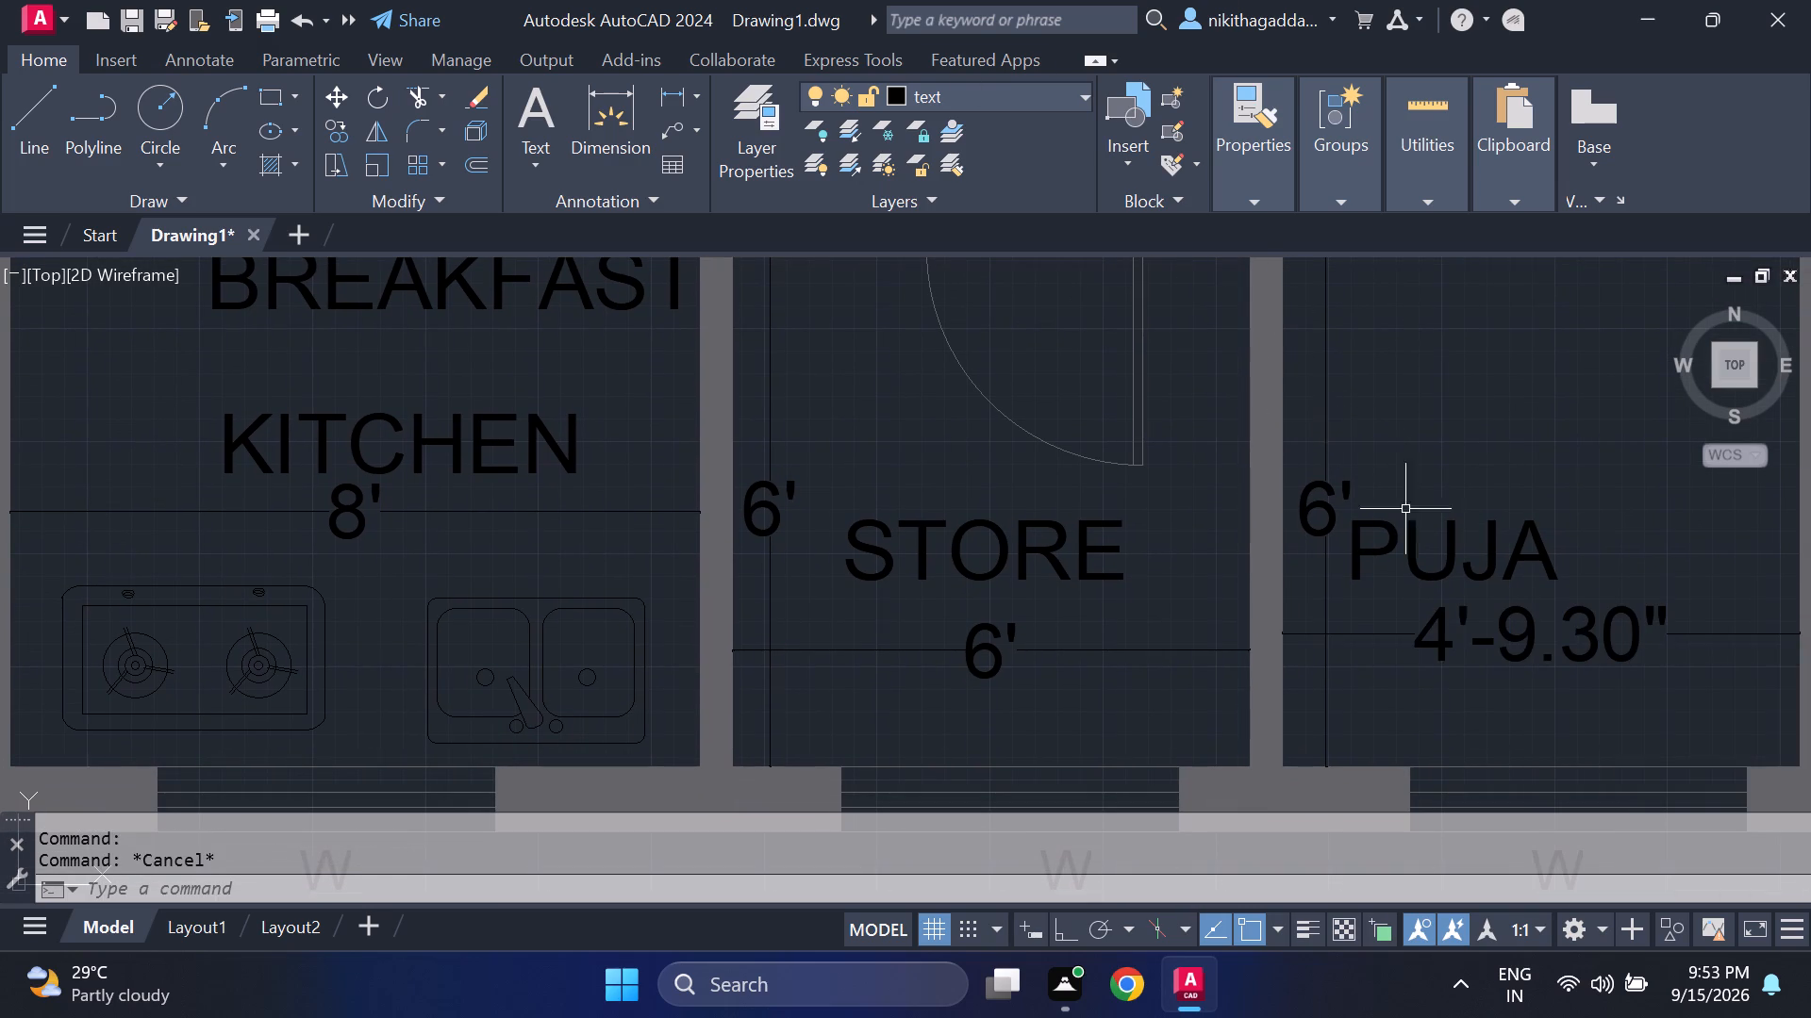
pyautogui.doubleClick(1528, 645)
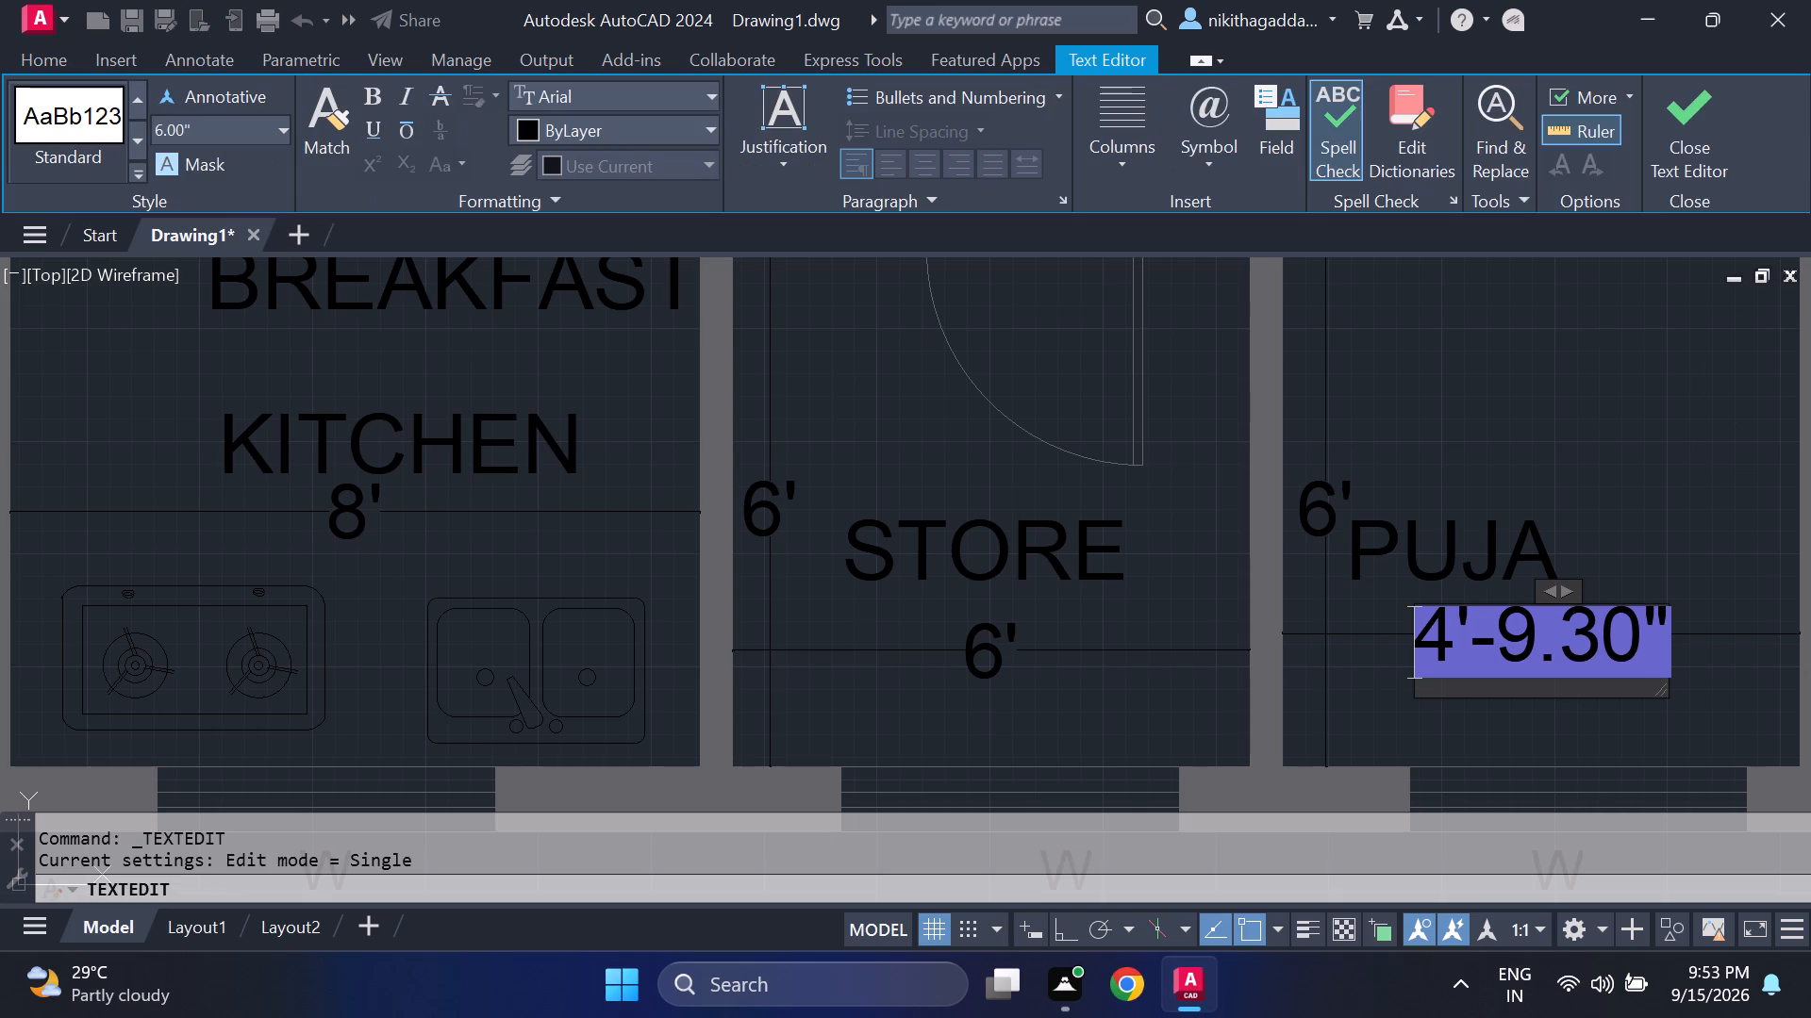
pyautogui.press('Delete')
pyautogui.press('6')
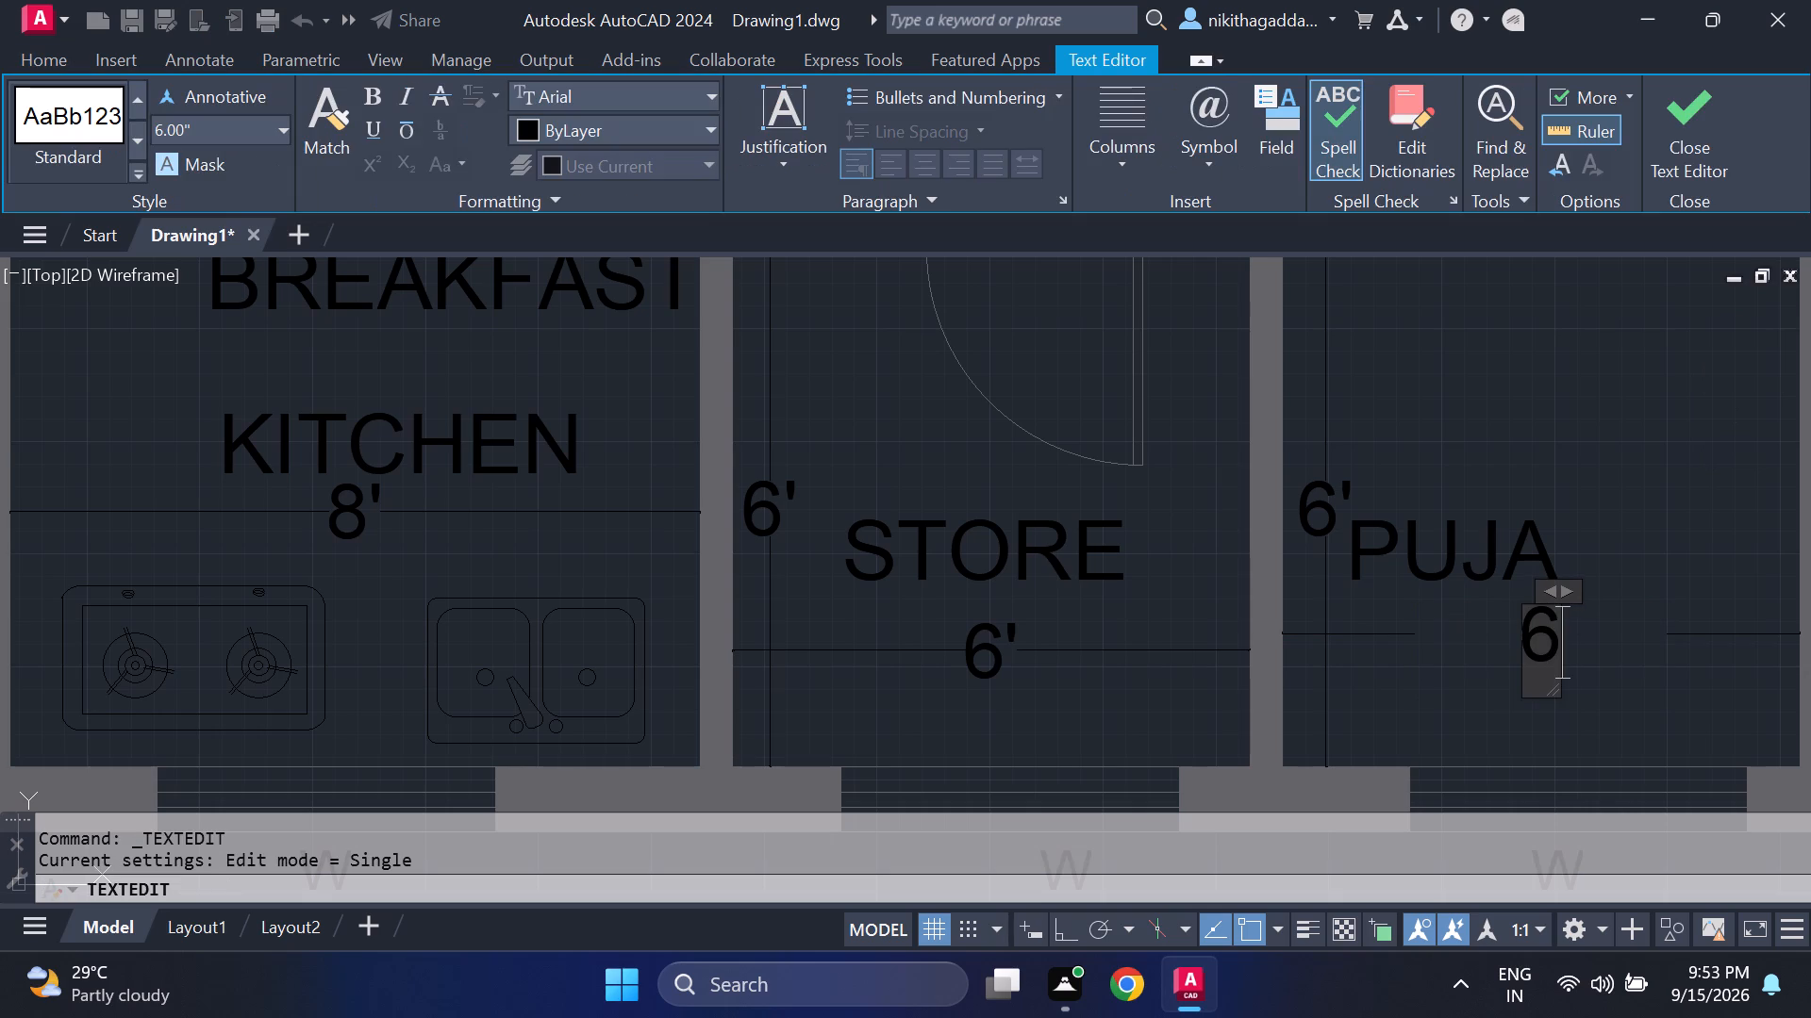
pyautogui.press("'")
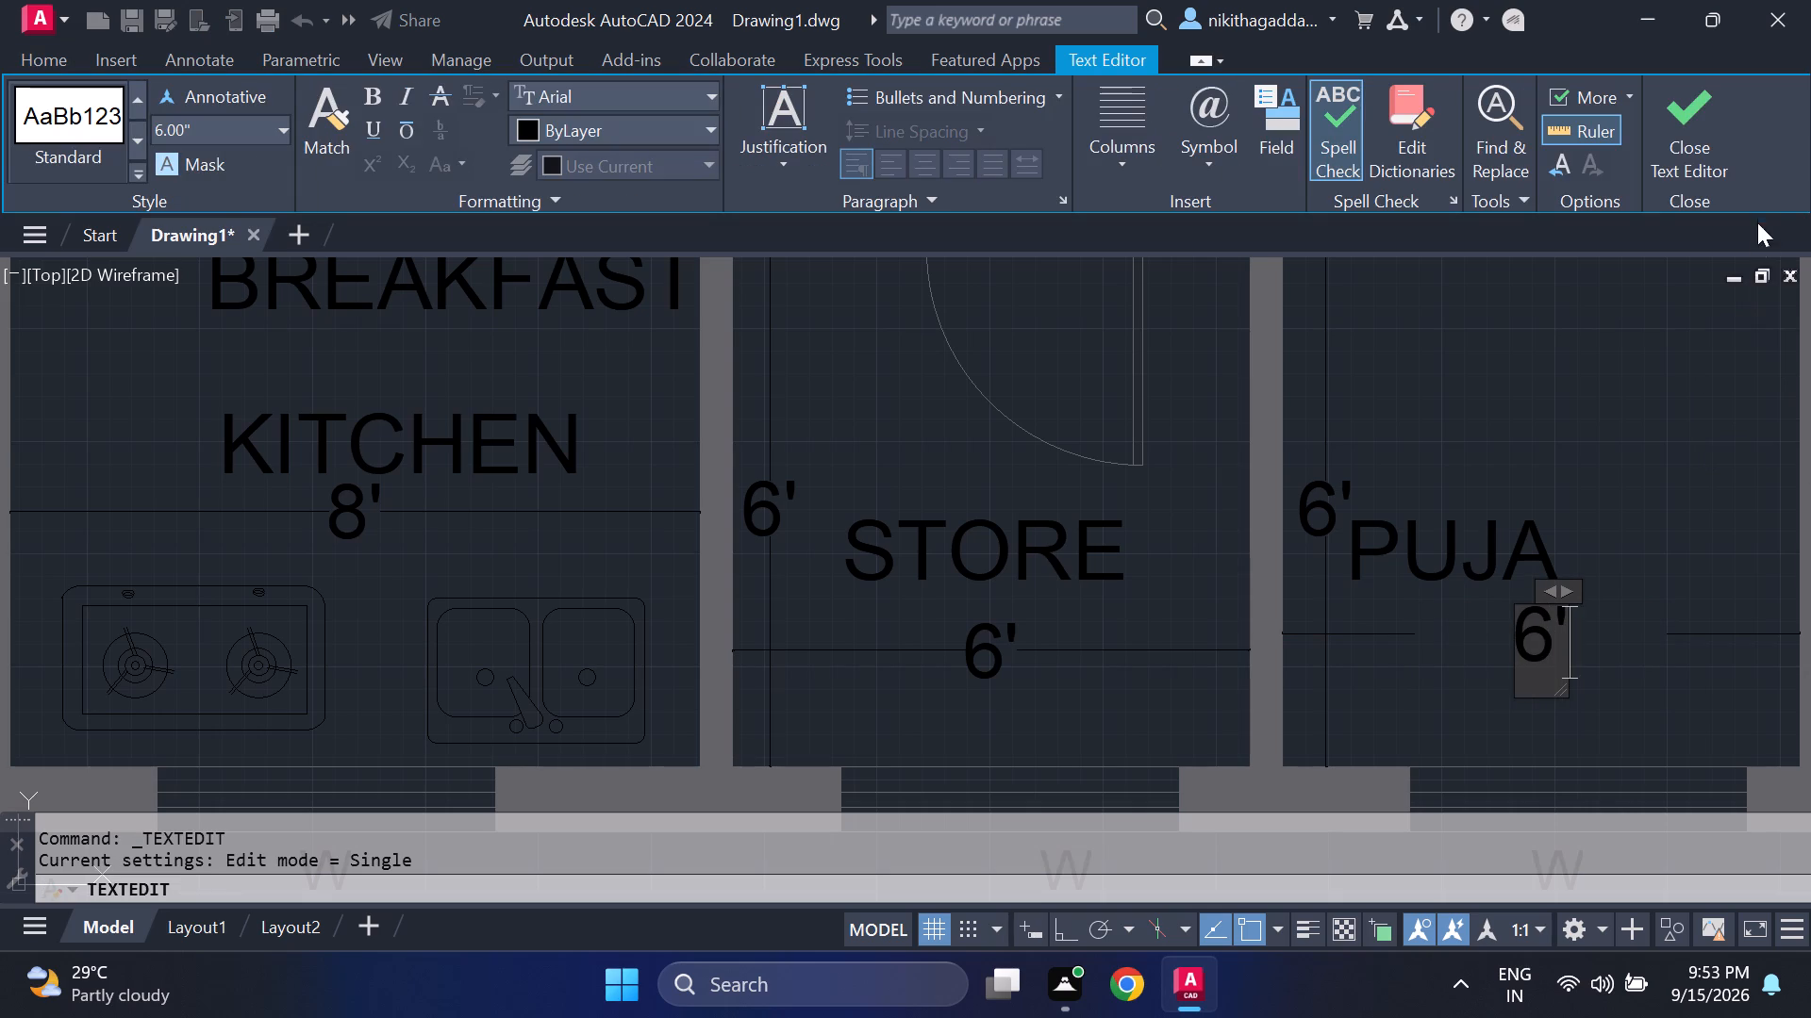
pyautogui.click(1702, 127)
# Replace the text of the entrance's vertical dimension, beside the puja room wall, with 8'.
pyautogui.scroll(-2, 1553, 539)
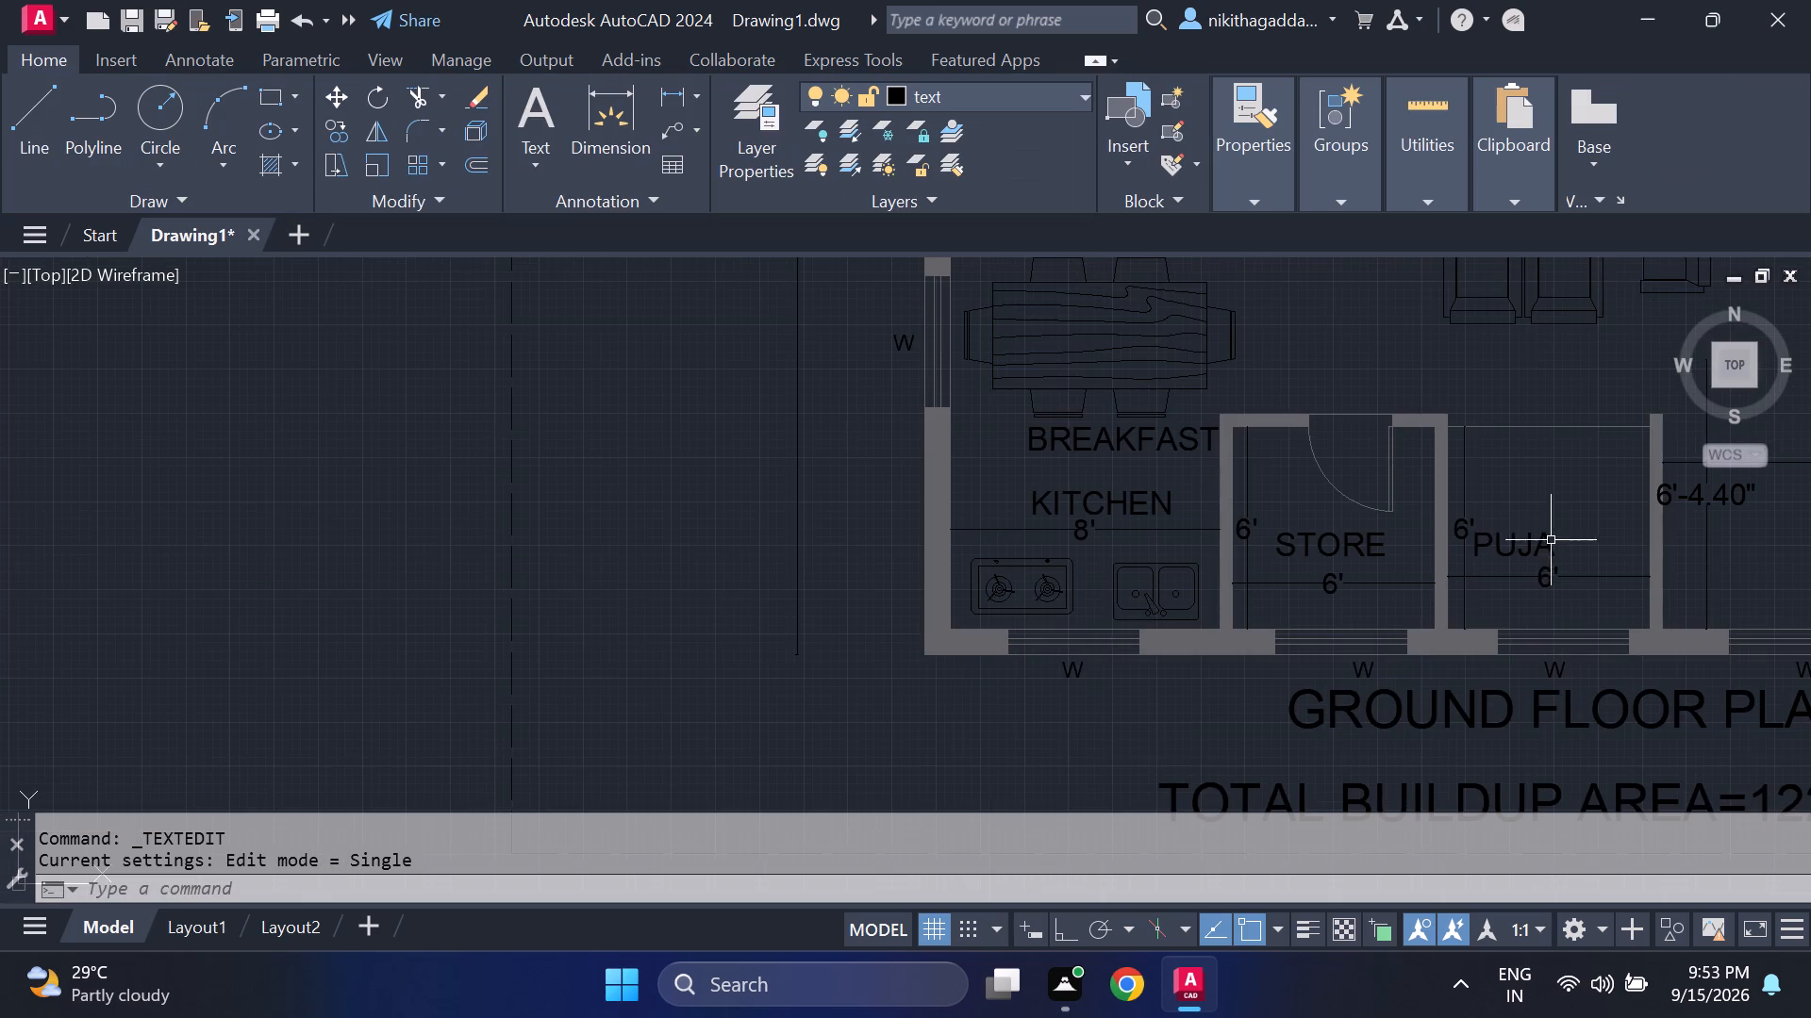
pyautogui.moveTo(1541, 535); pyautogui.dragTo(1231, 576, button='middle')
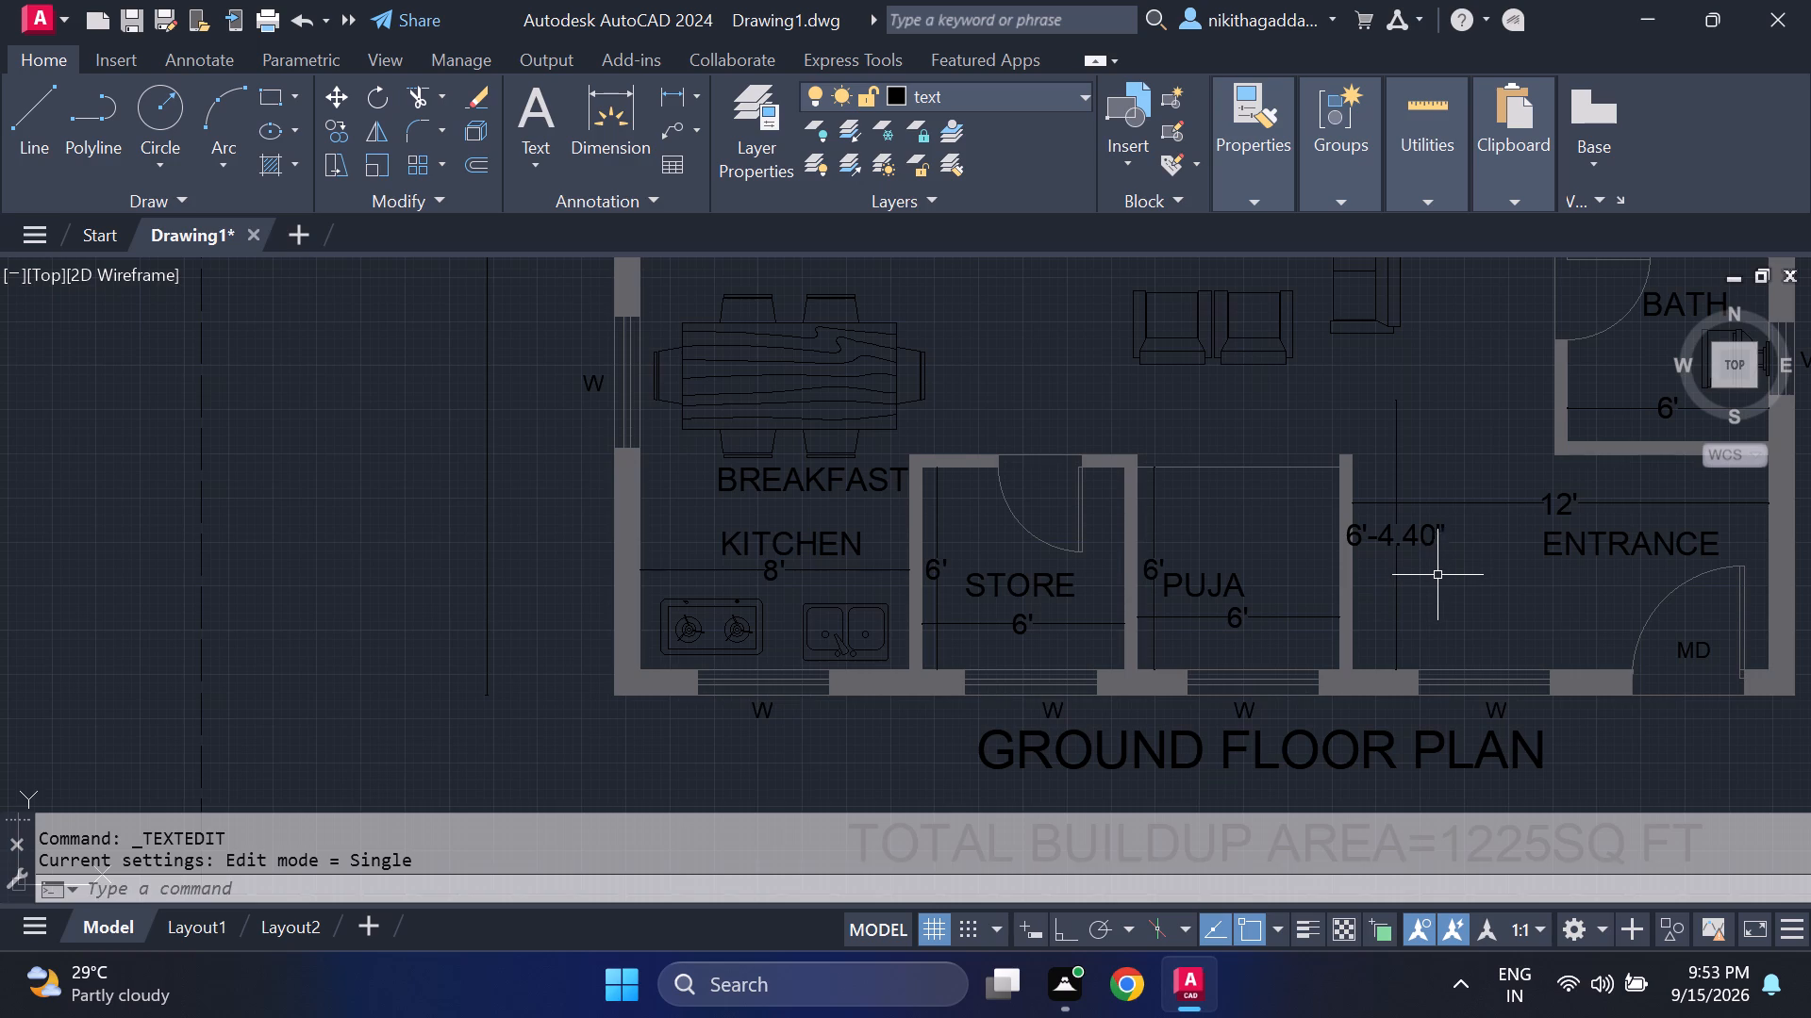
pyautogui.scroll(2, 1437, 575)
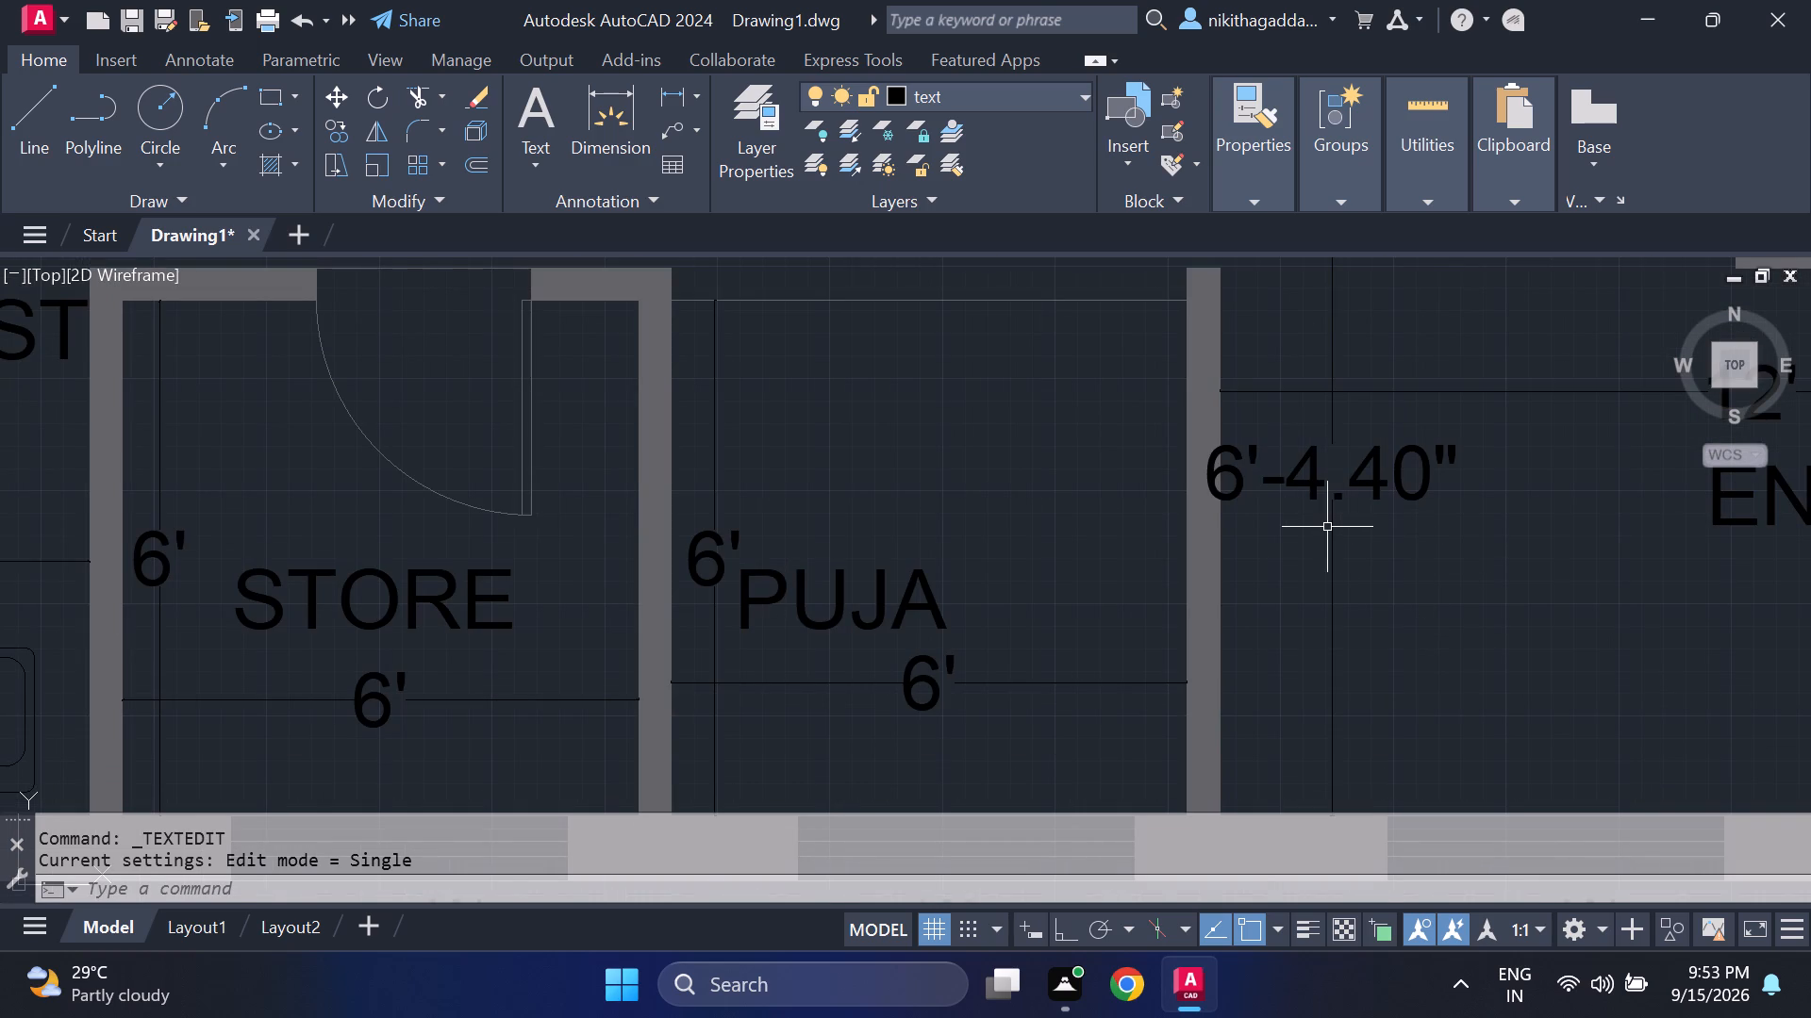
pyautogui.doubleClick(1364, 481)
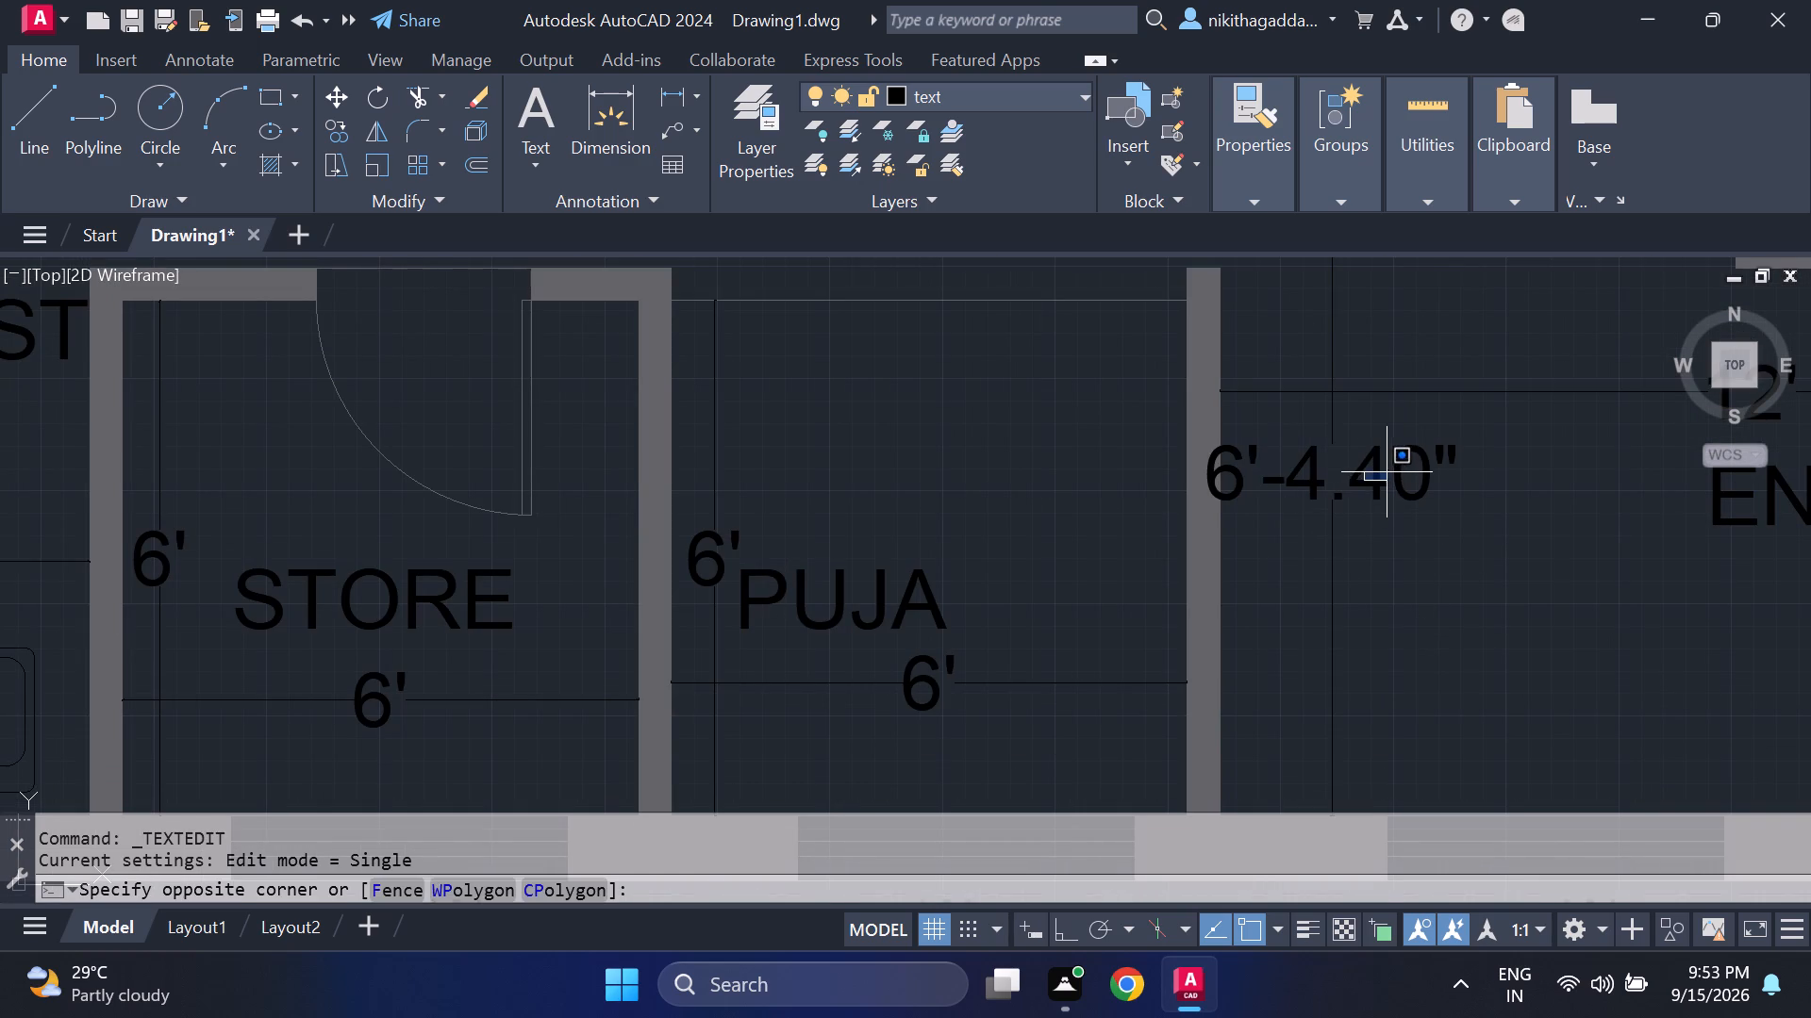
pyautogui.click(1383, 473)
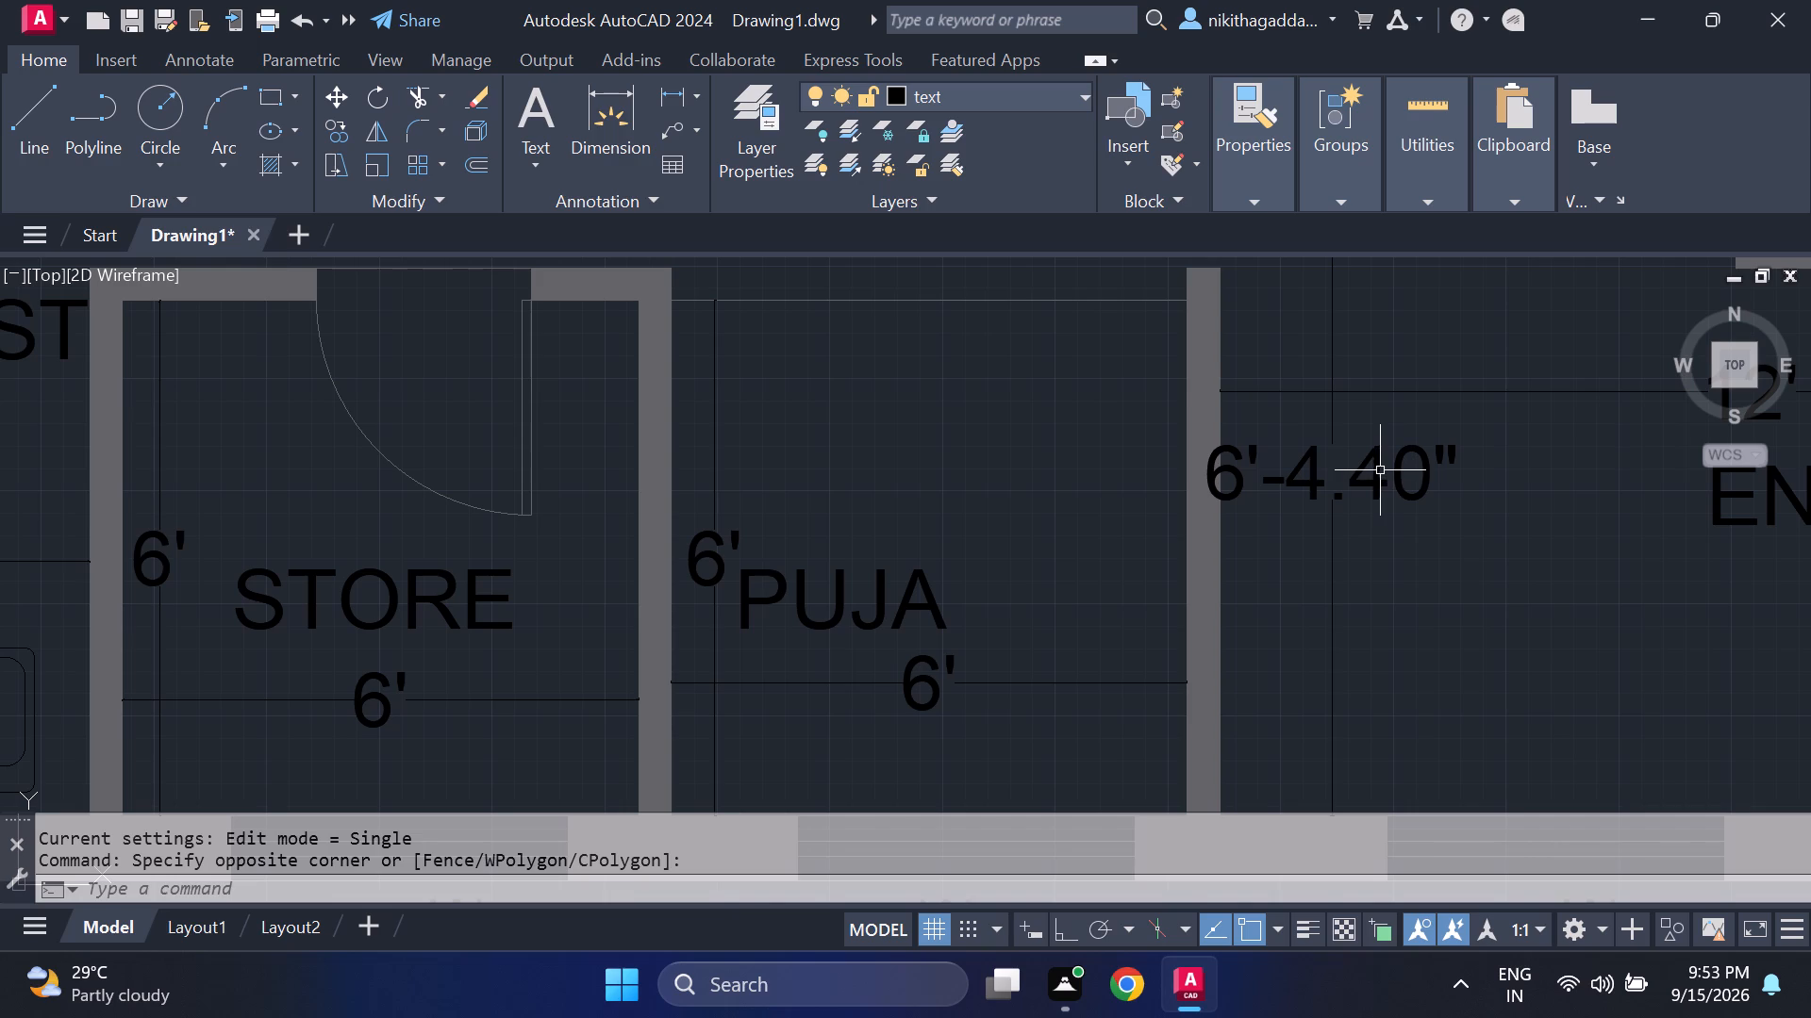
pyautogui.doubleClick(1377, 469)
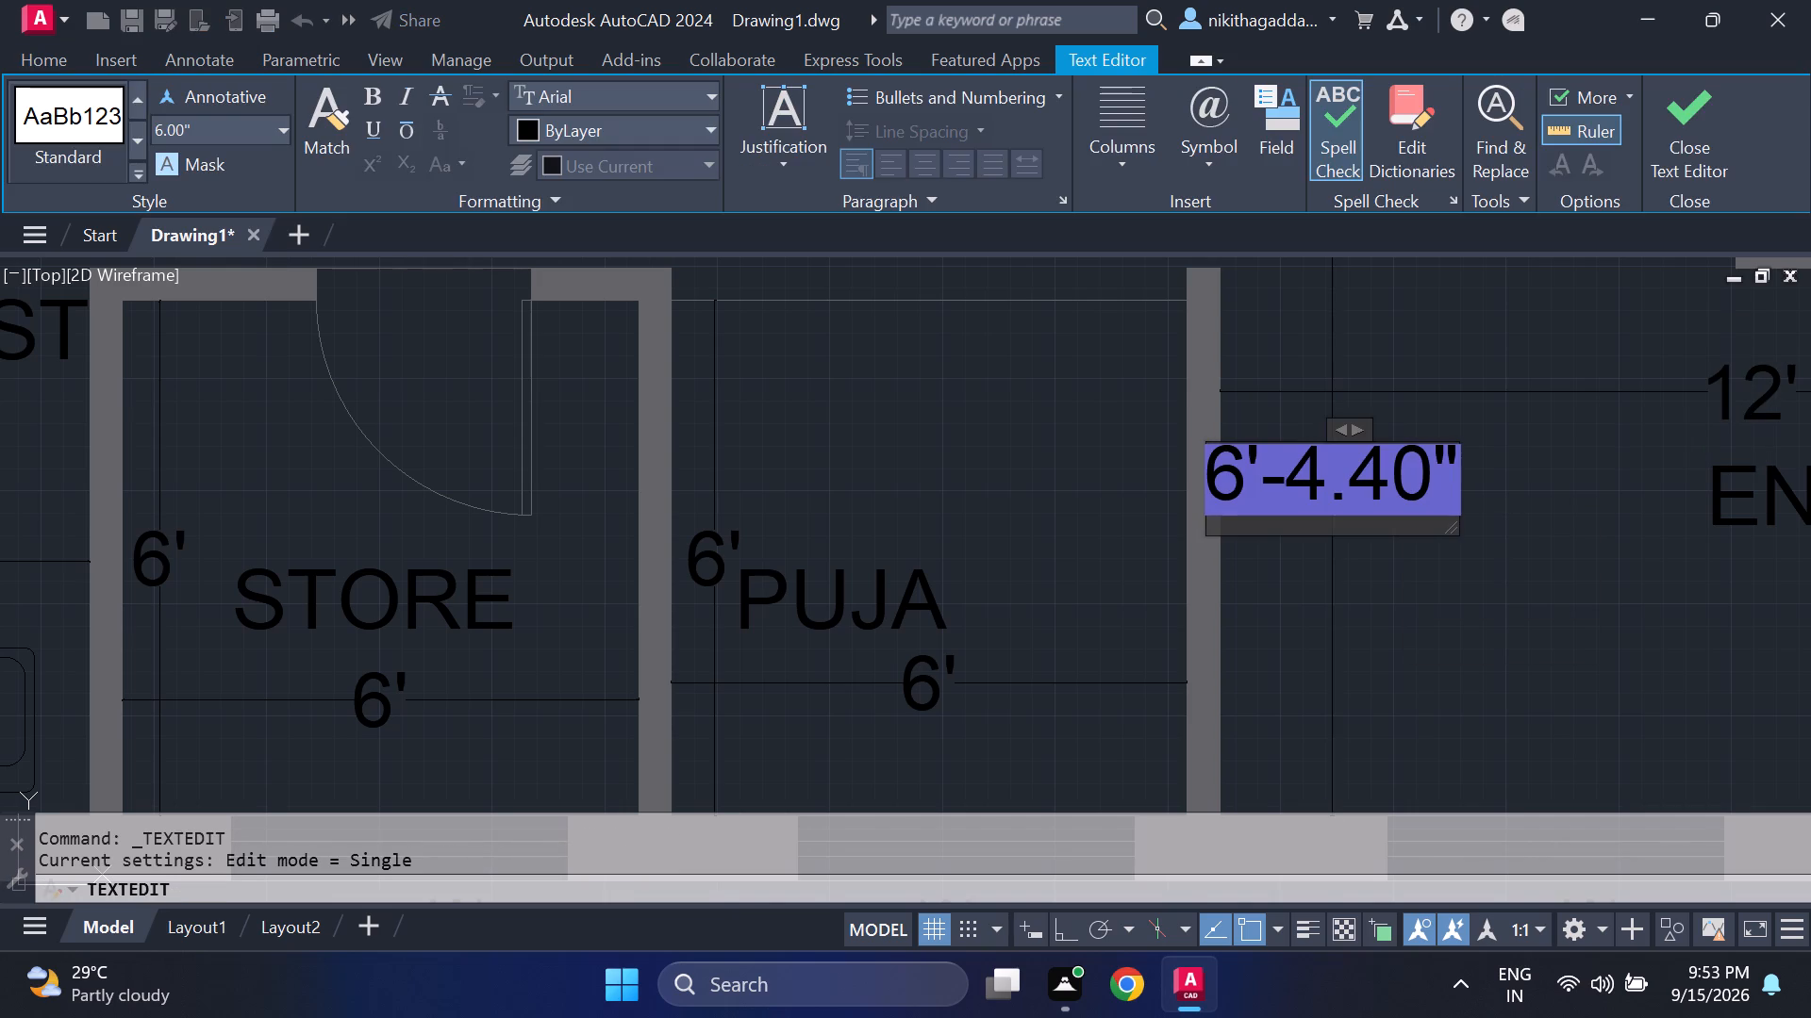
pyautogui.press('Delete')
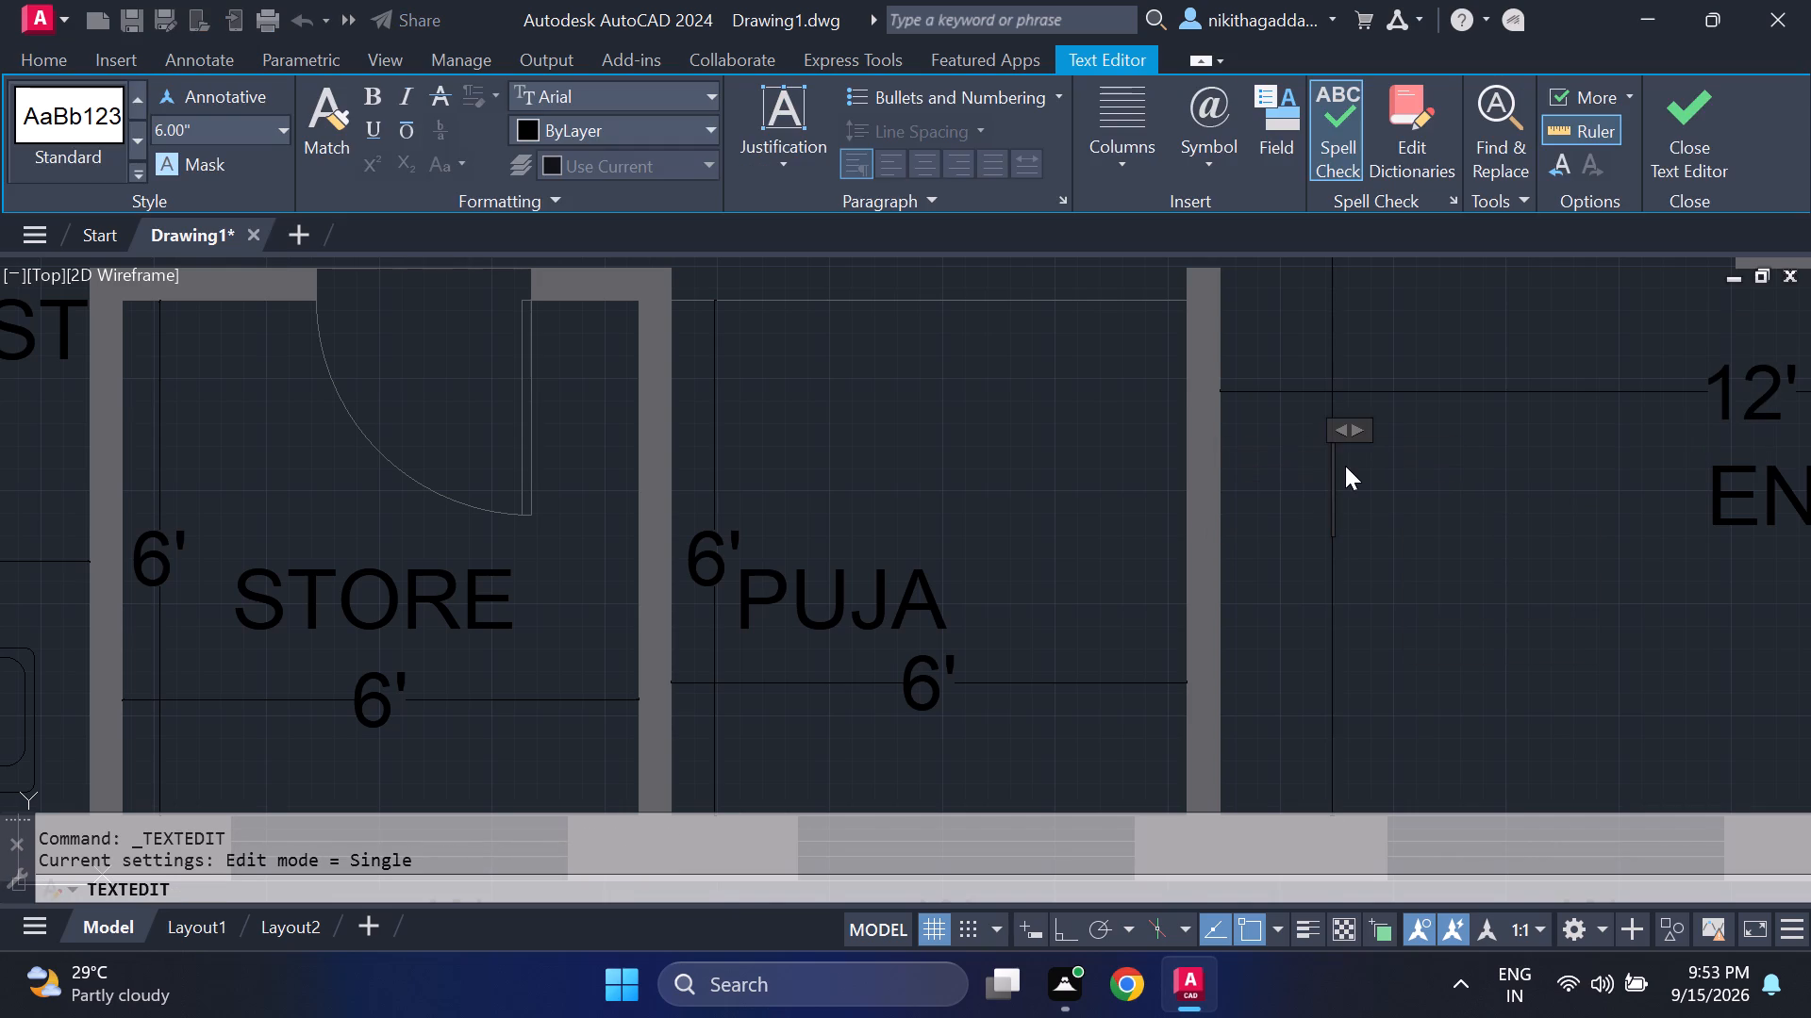
pyautogui.press('8')
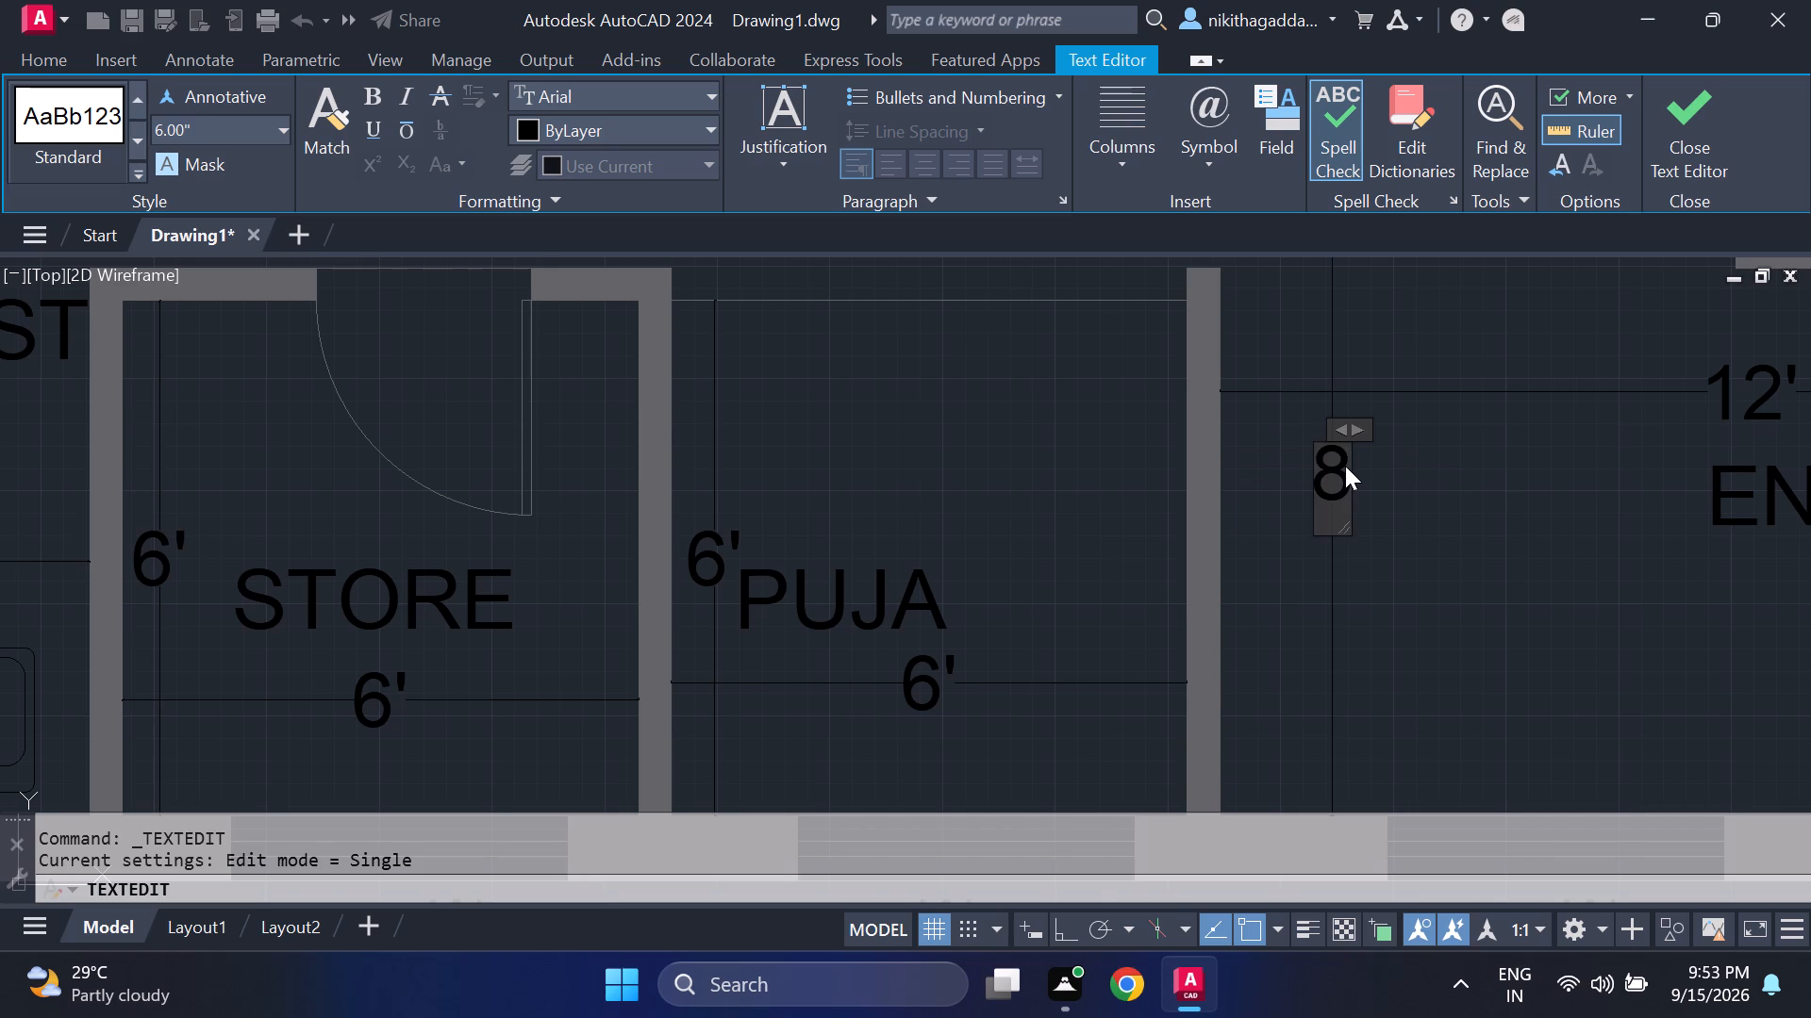
pyautogui.press("'")
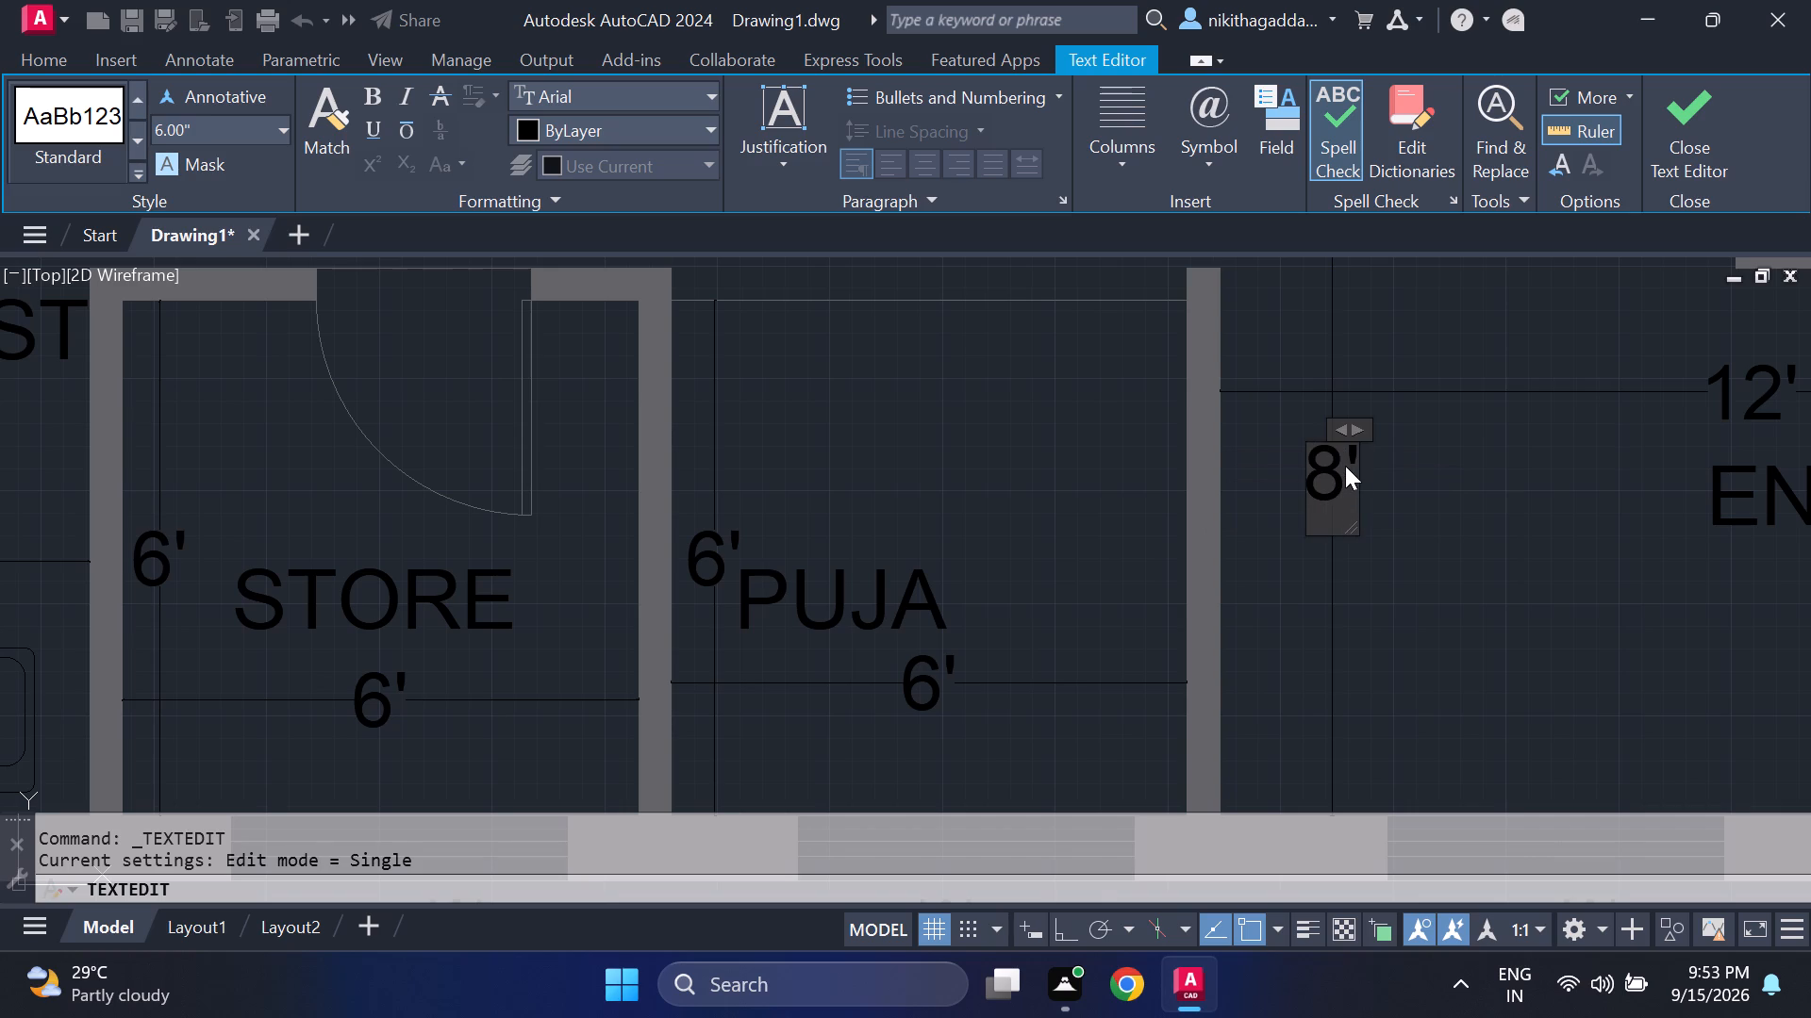
pyautogui.click(1698, 128)
# Examine the room dimension texts across the ground floor plan, from the entrance up to the bedrooms.
pyautogui.scroll(-2, 1504, 567)
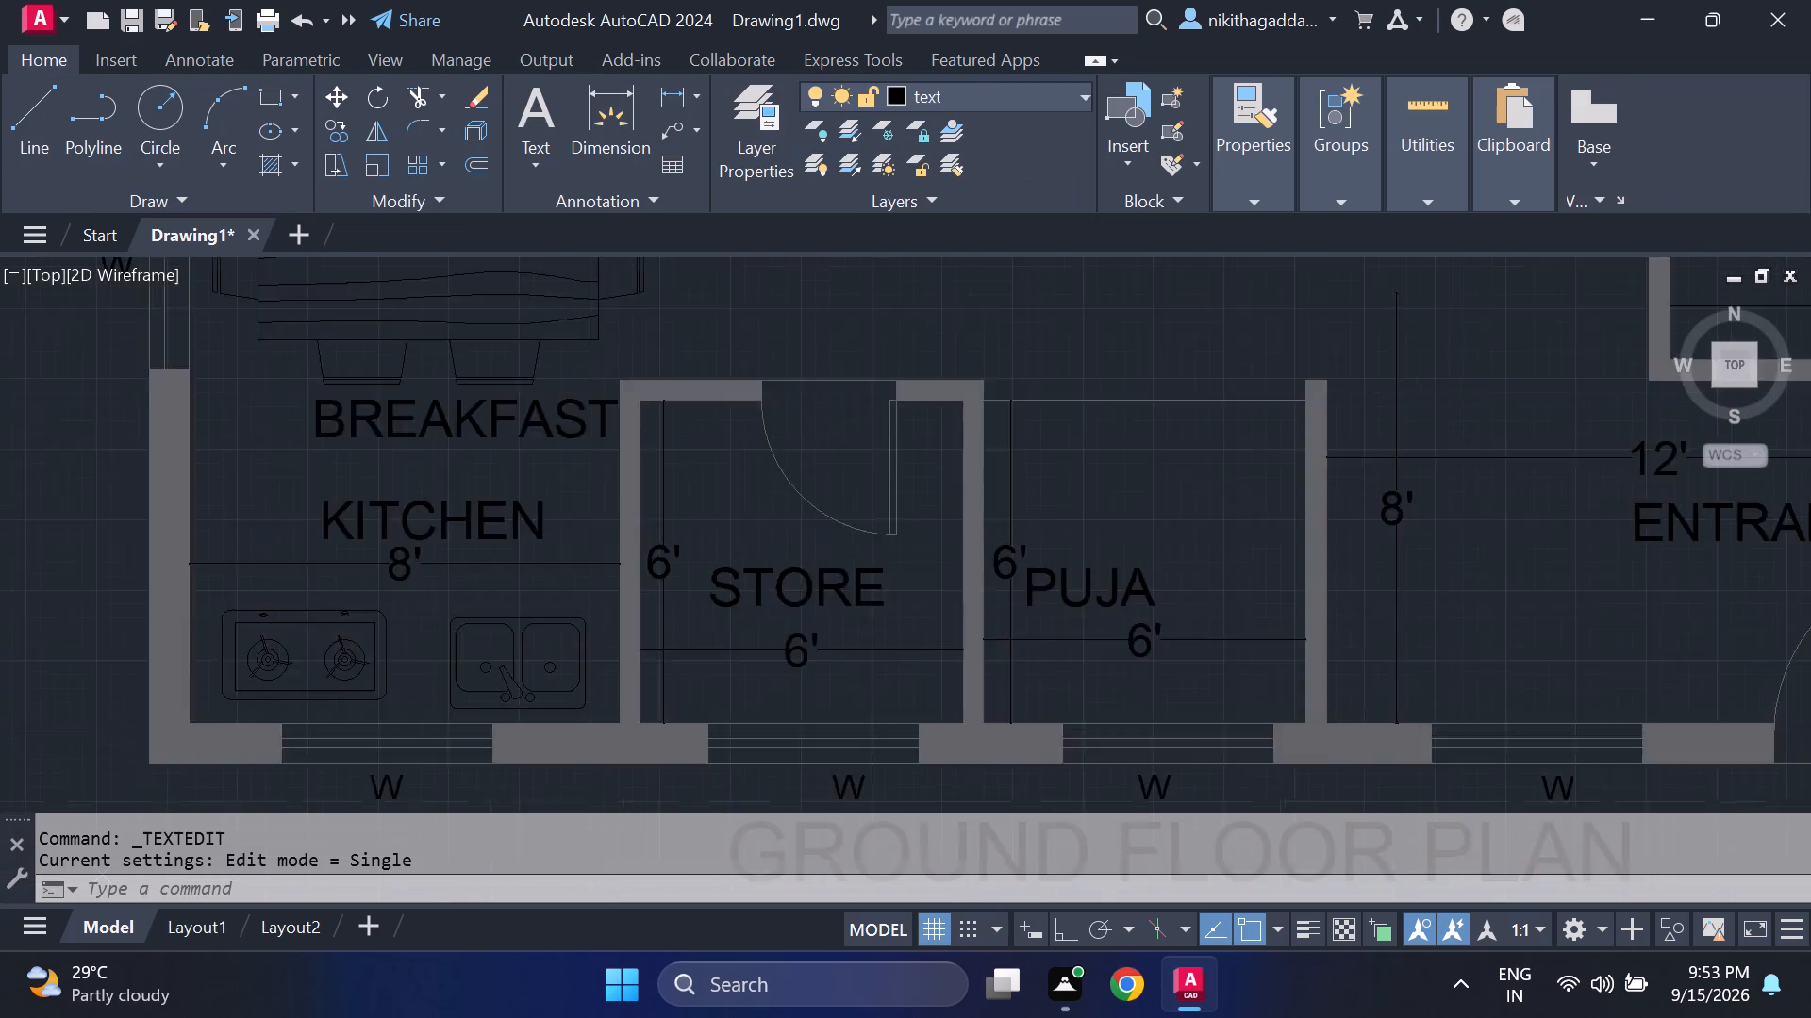
pyautogui.moveTo(1501, 586); pyautogui.dragTo(1357, 568, button='middle')
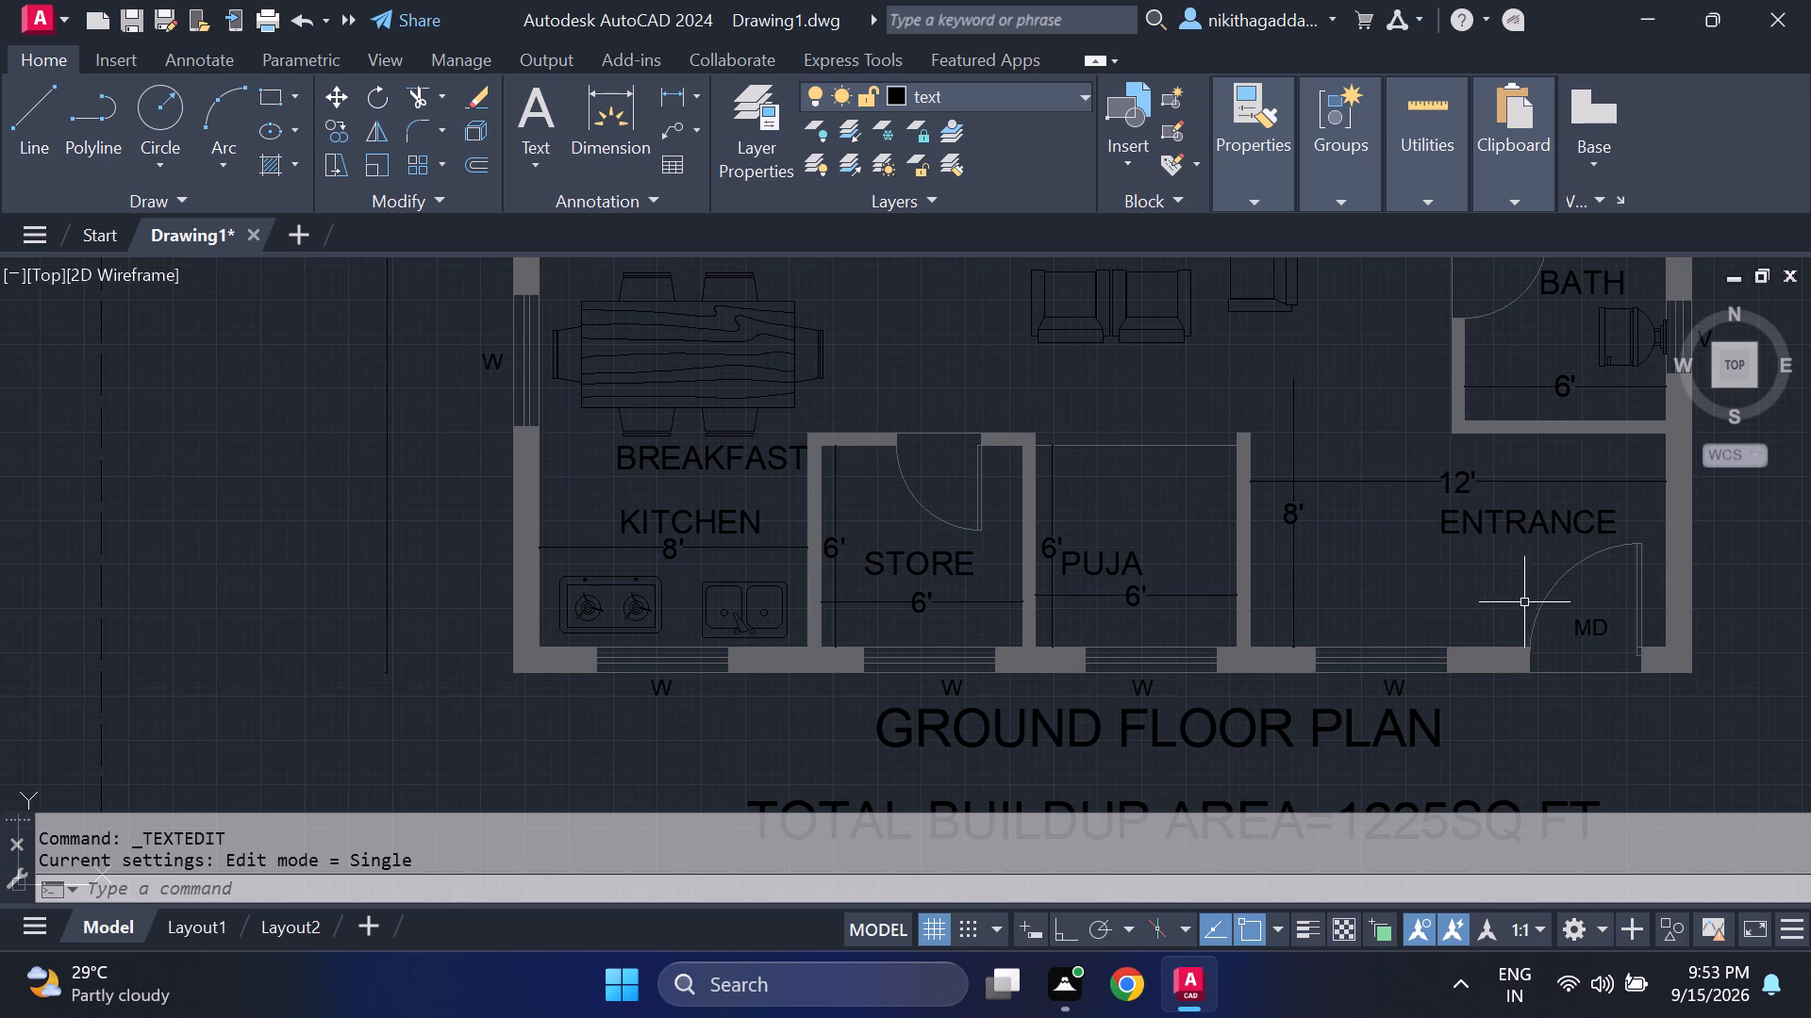
pyautogui.scroll(-1, 1491, 486)
pyautogui.moveTo(1488, 486); pyautogui.dragTo(1495, 538, button='middle')
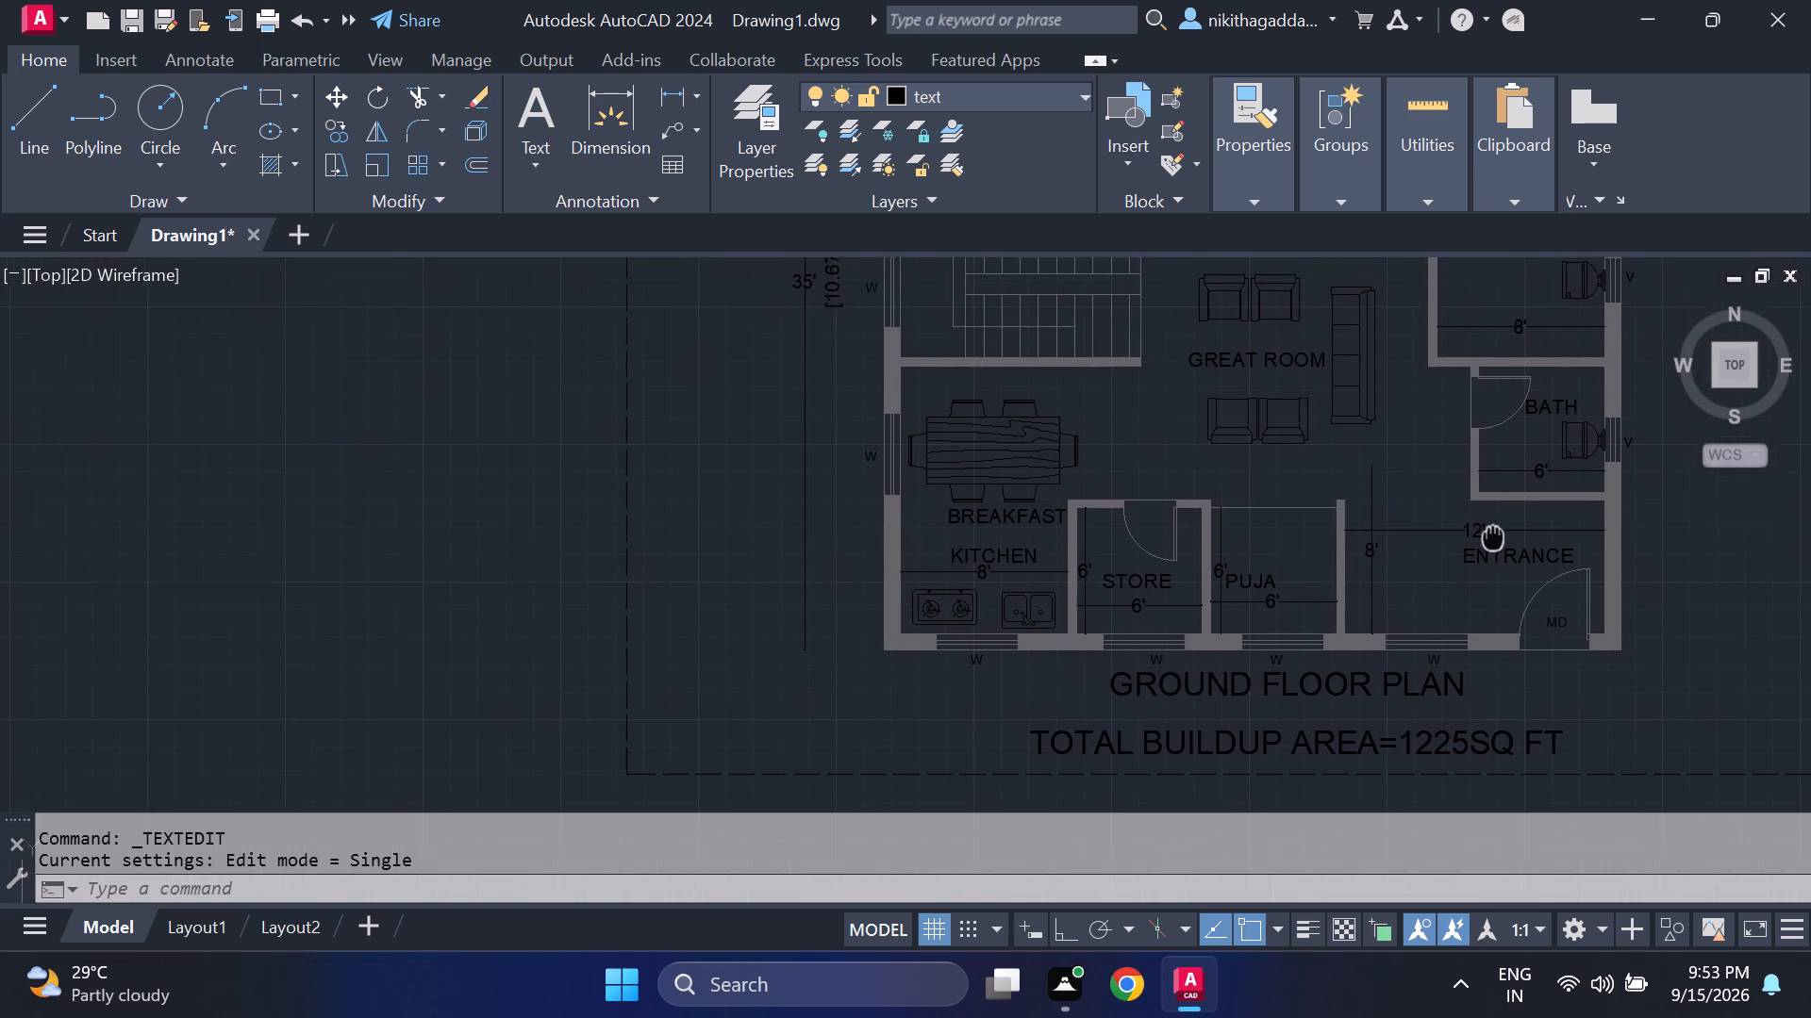
pyautogui.moveTo(1495, 538); pyautogui.dragTo(1515, 631, button='middle')
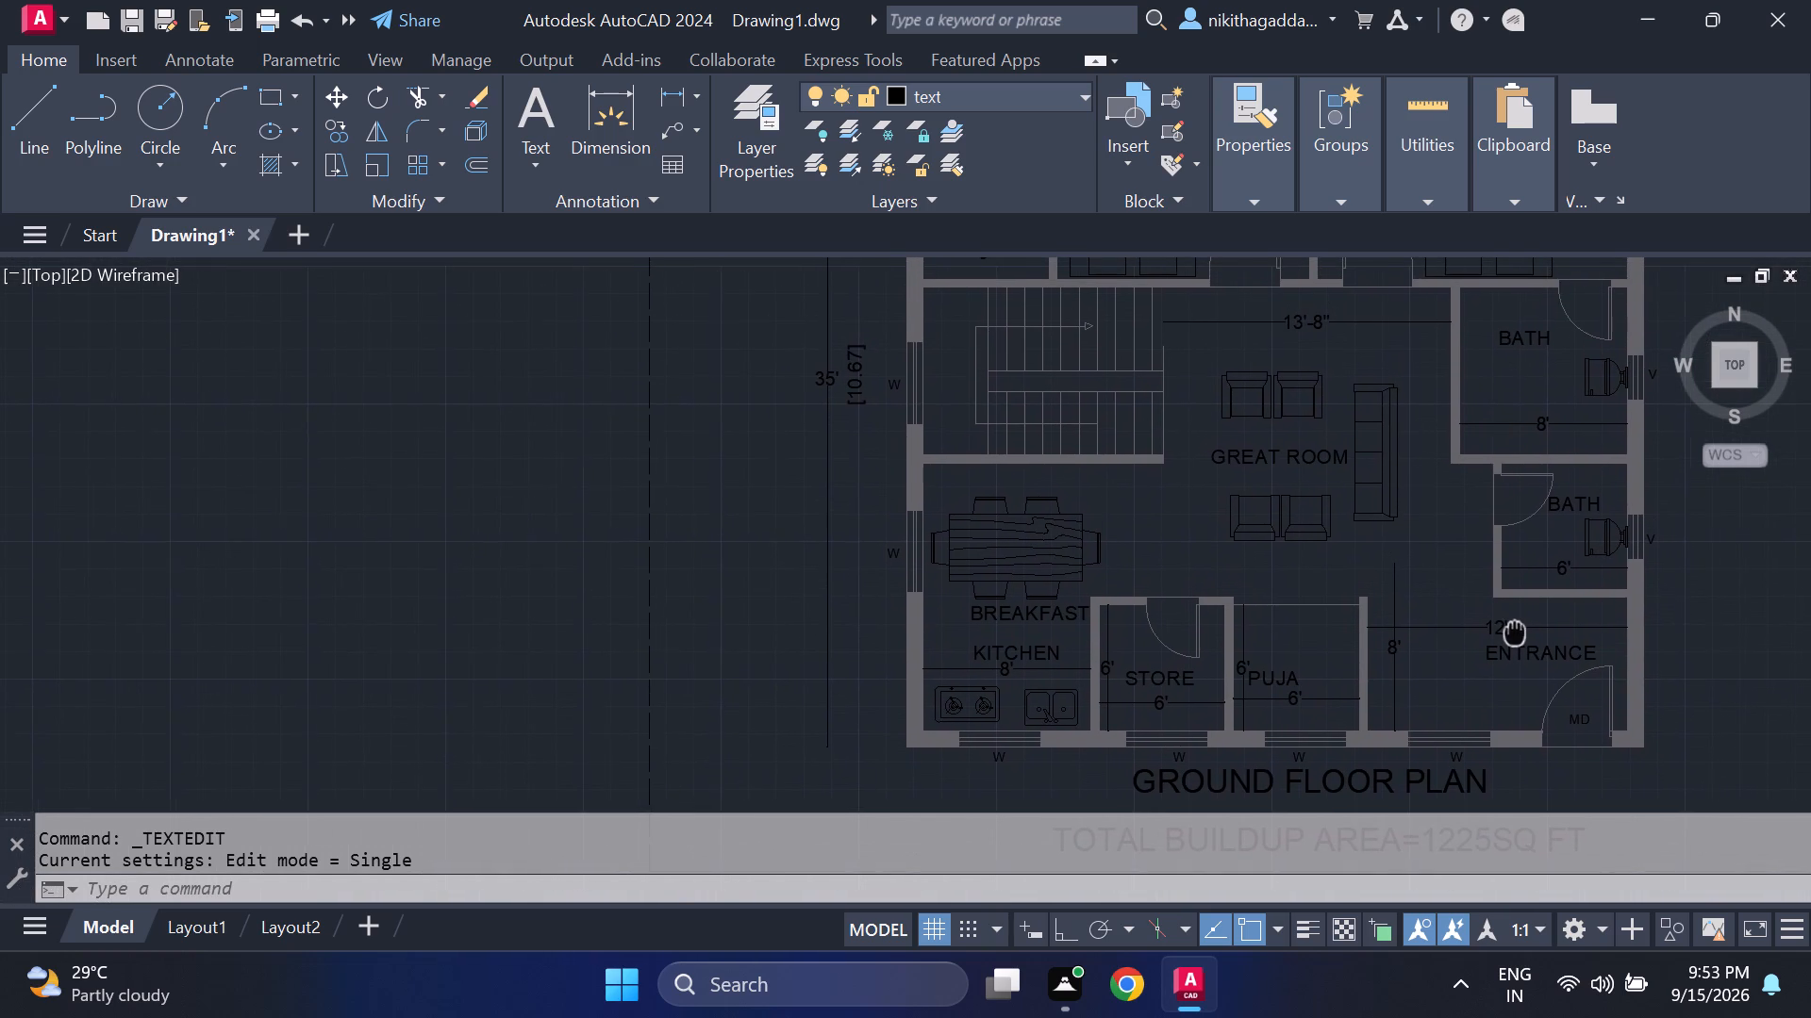
pyautogui.moveTo(1515, 631); pyautogui.dragTo(1588, 679, button='middle')
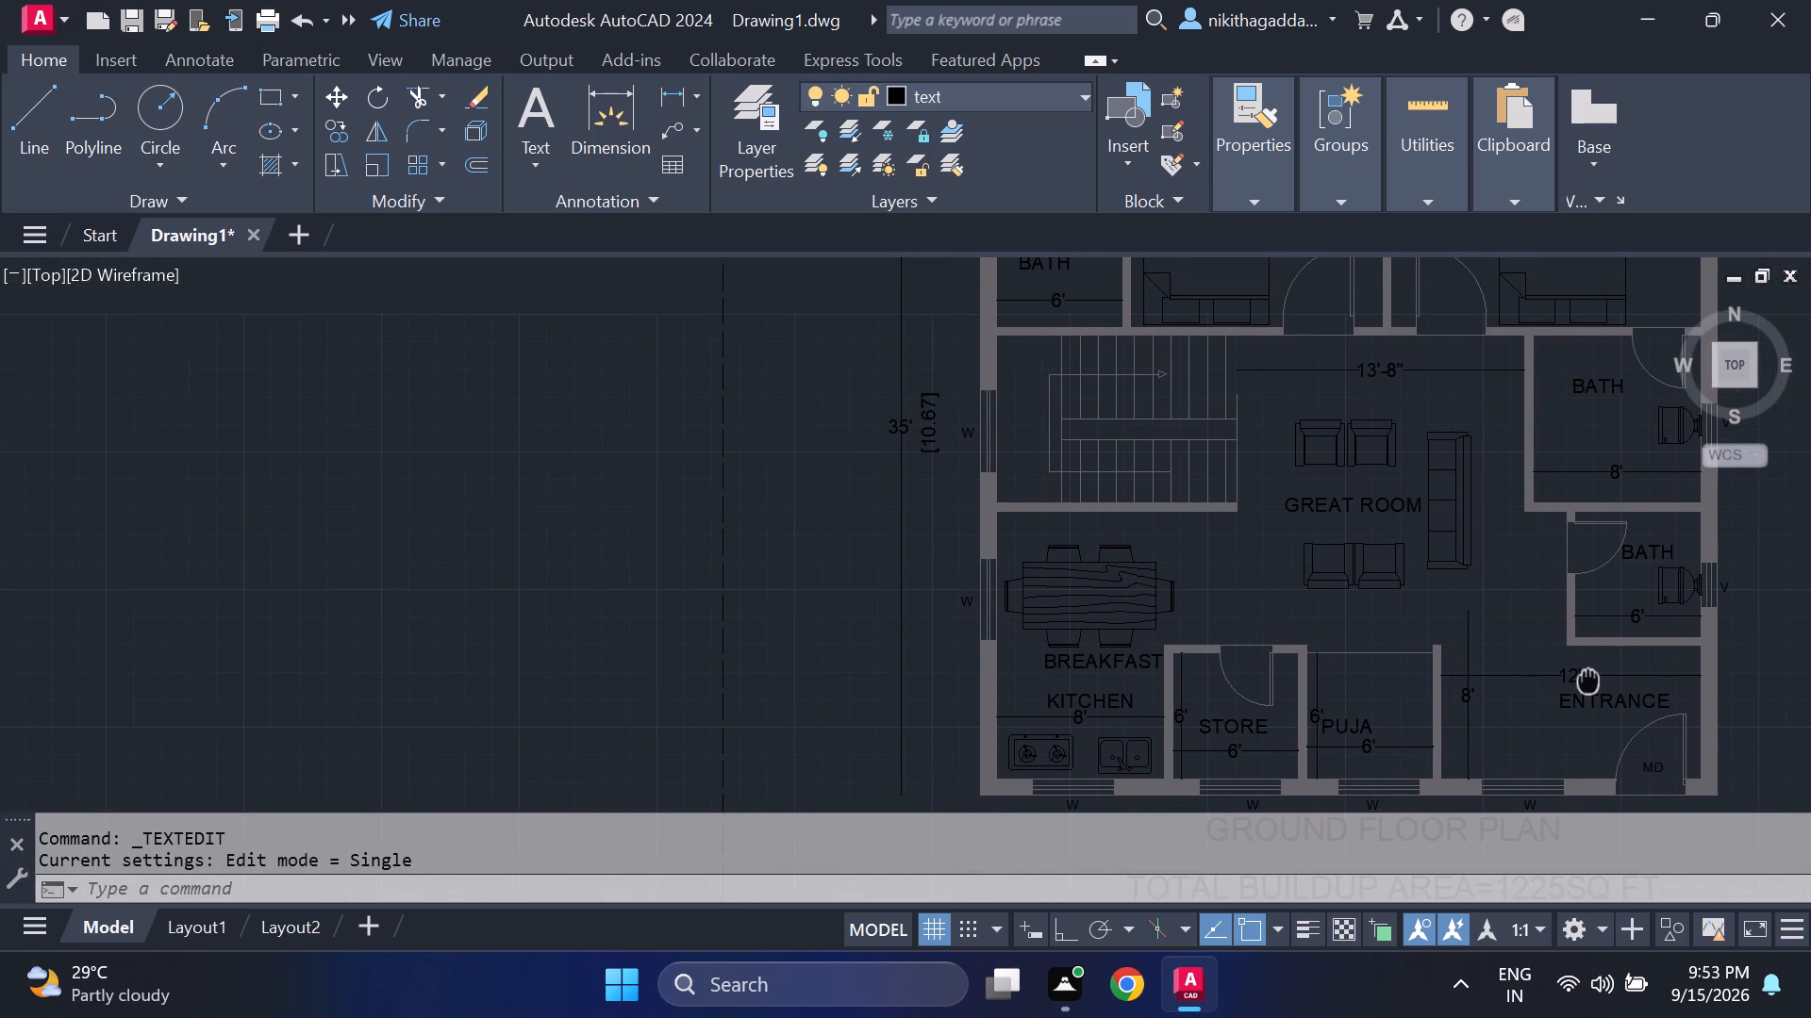
pyautogui.moveTo(1588, 679); pyautogui.dragTo(1587, 679, button='middle')
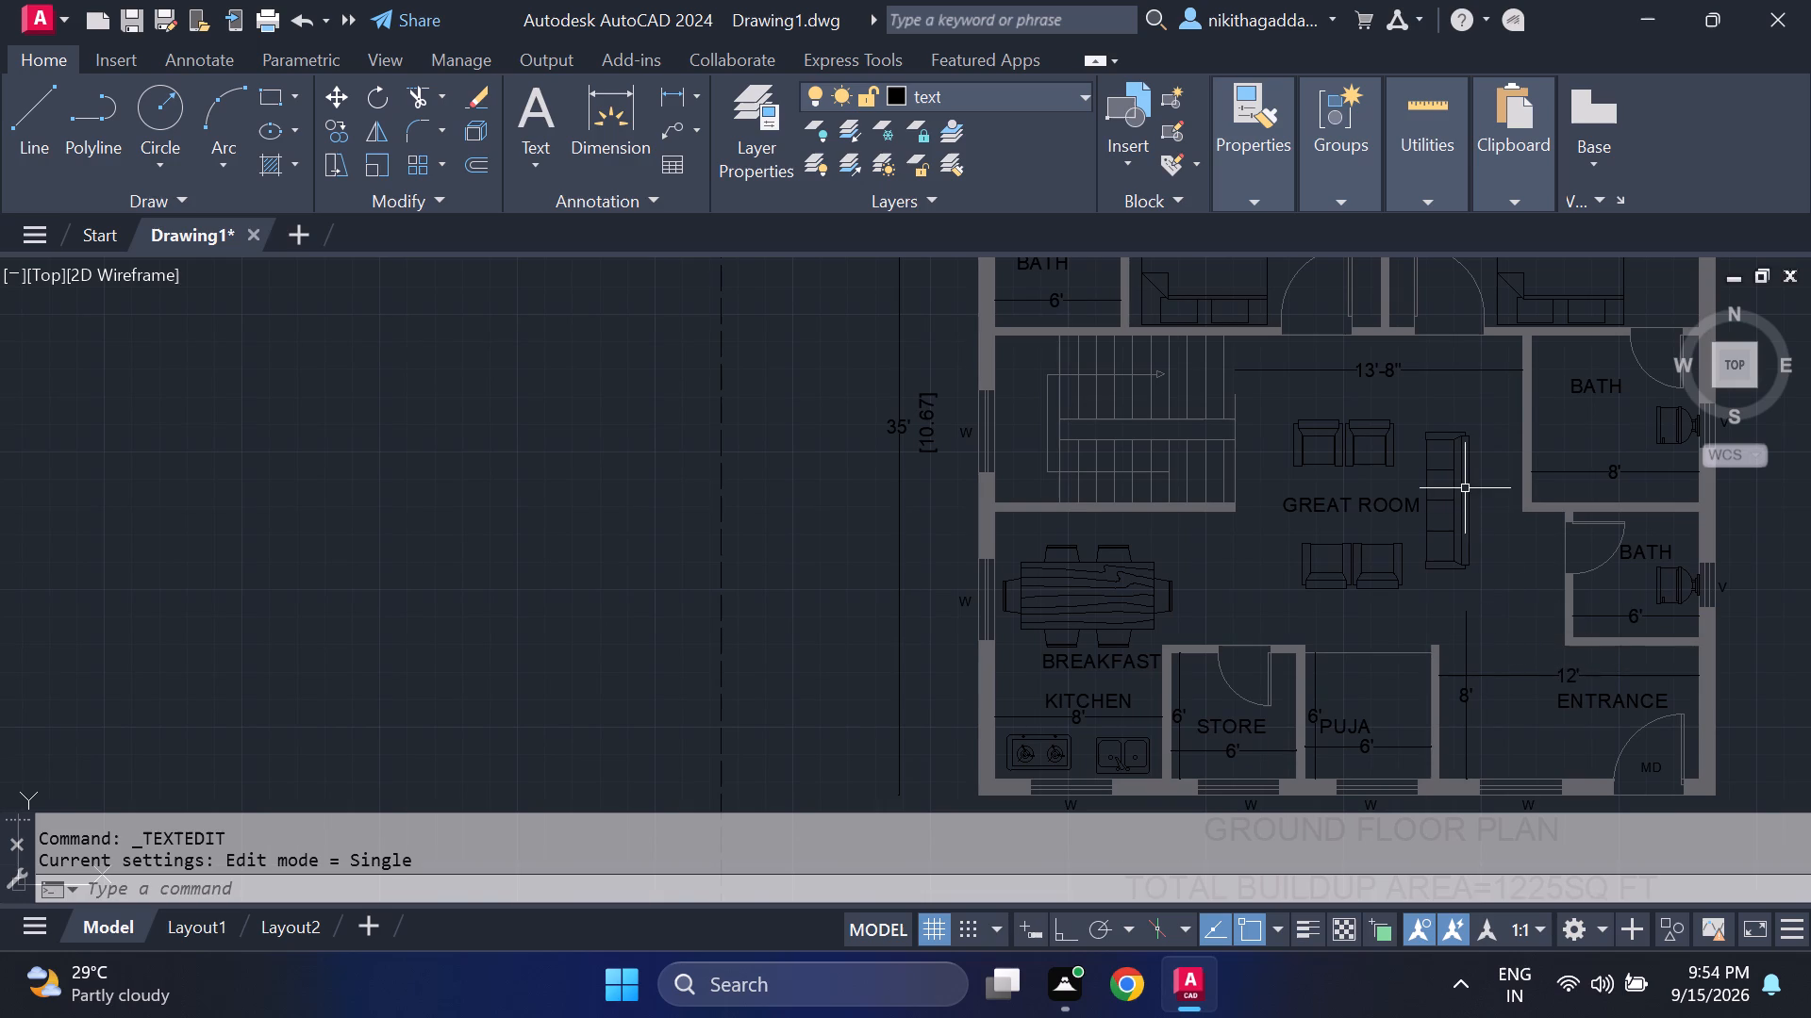
pyautogui.moveTo(1462, 493); pyautogui.dragTo(1289, 649, button='middle')
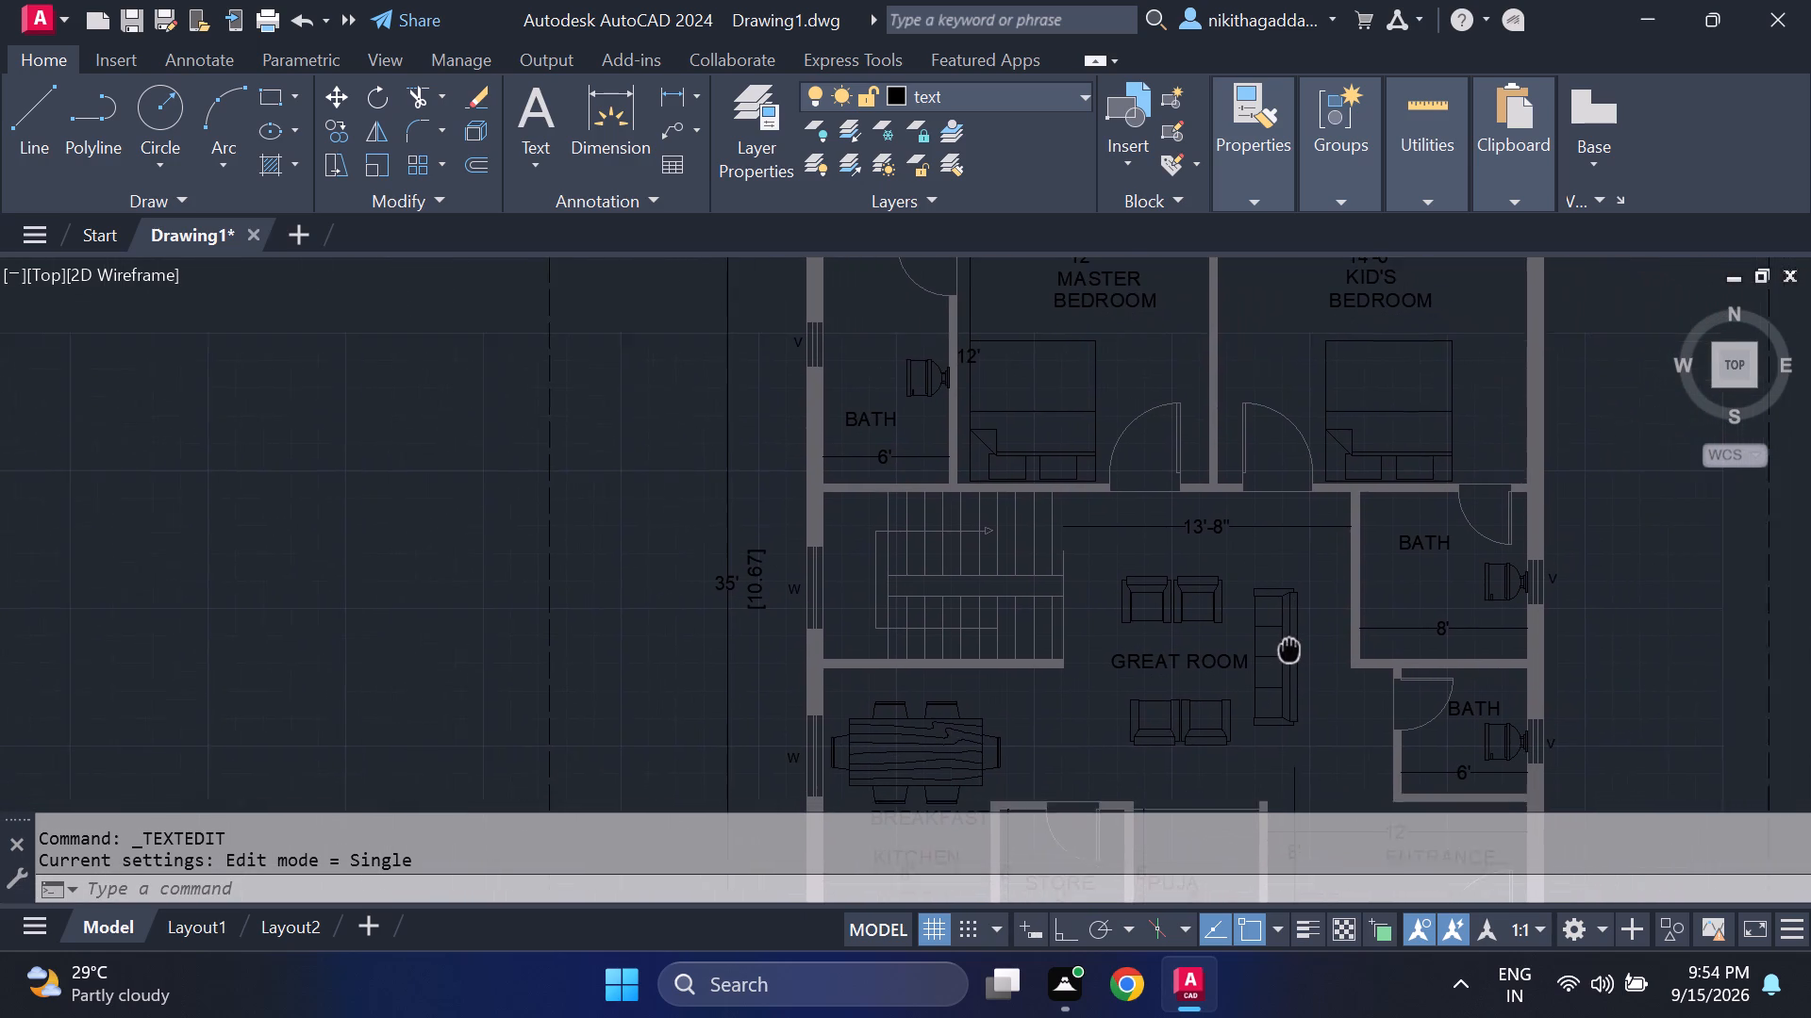
pyautogui.moveTo(1289, 649); pyautogui.dragTo(1240, 611, button='middle')
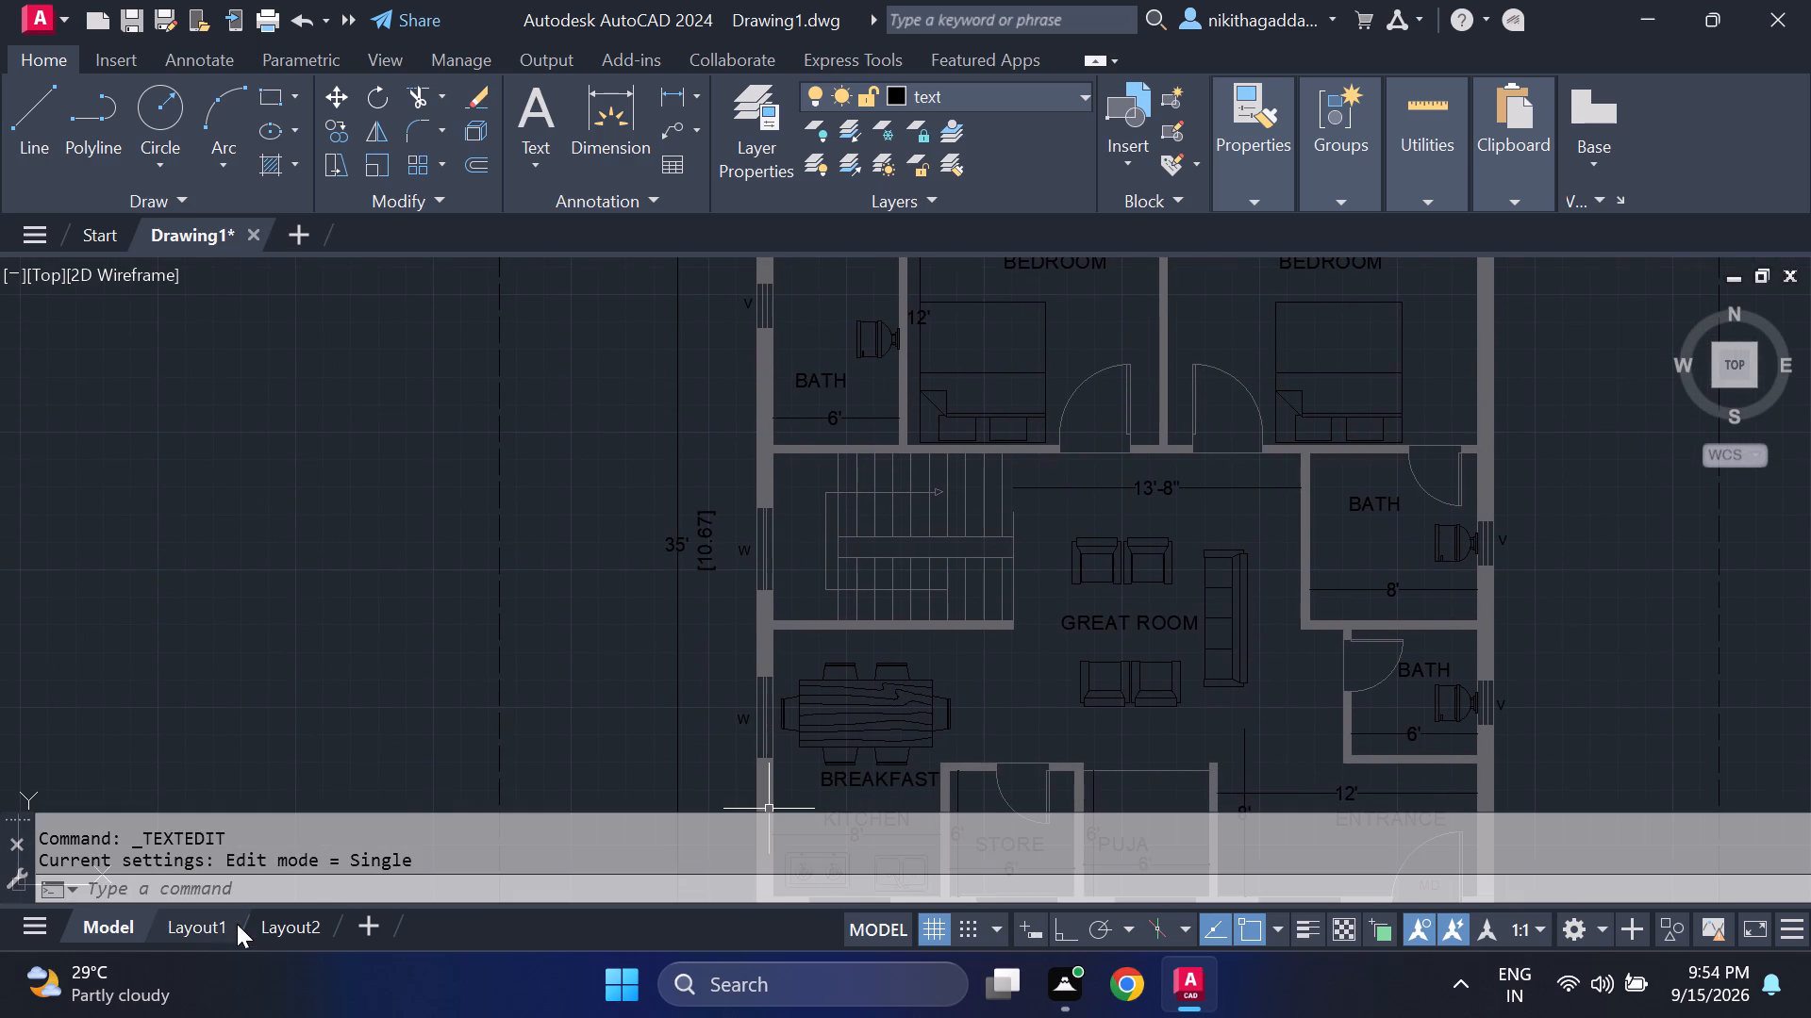
# Switch from model space to Layout1.
pyautogui.click(212, 938)
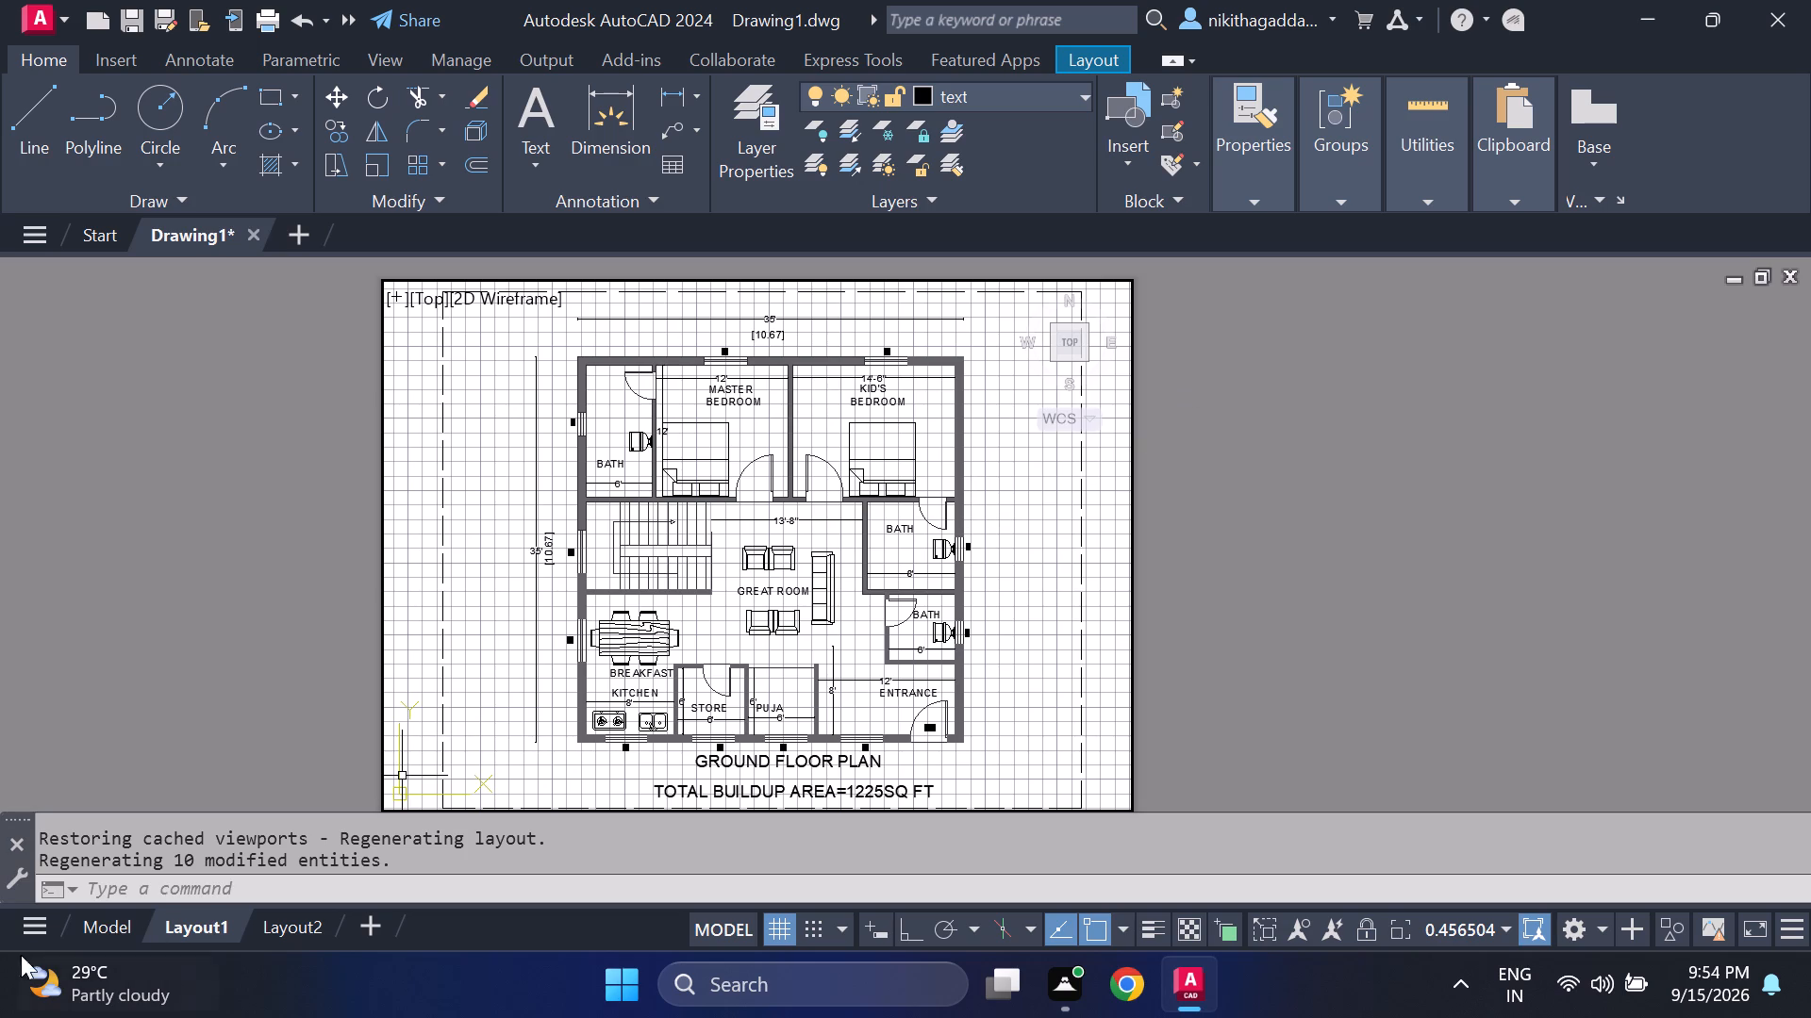
# Start plotting Layout1 as a single sheet and examine the plot preview of the ground floor plan, closing the preview when done.
pyautogui.rightClick(185, 929)
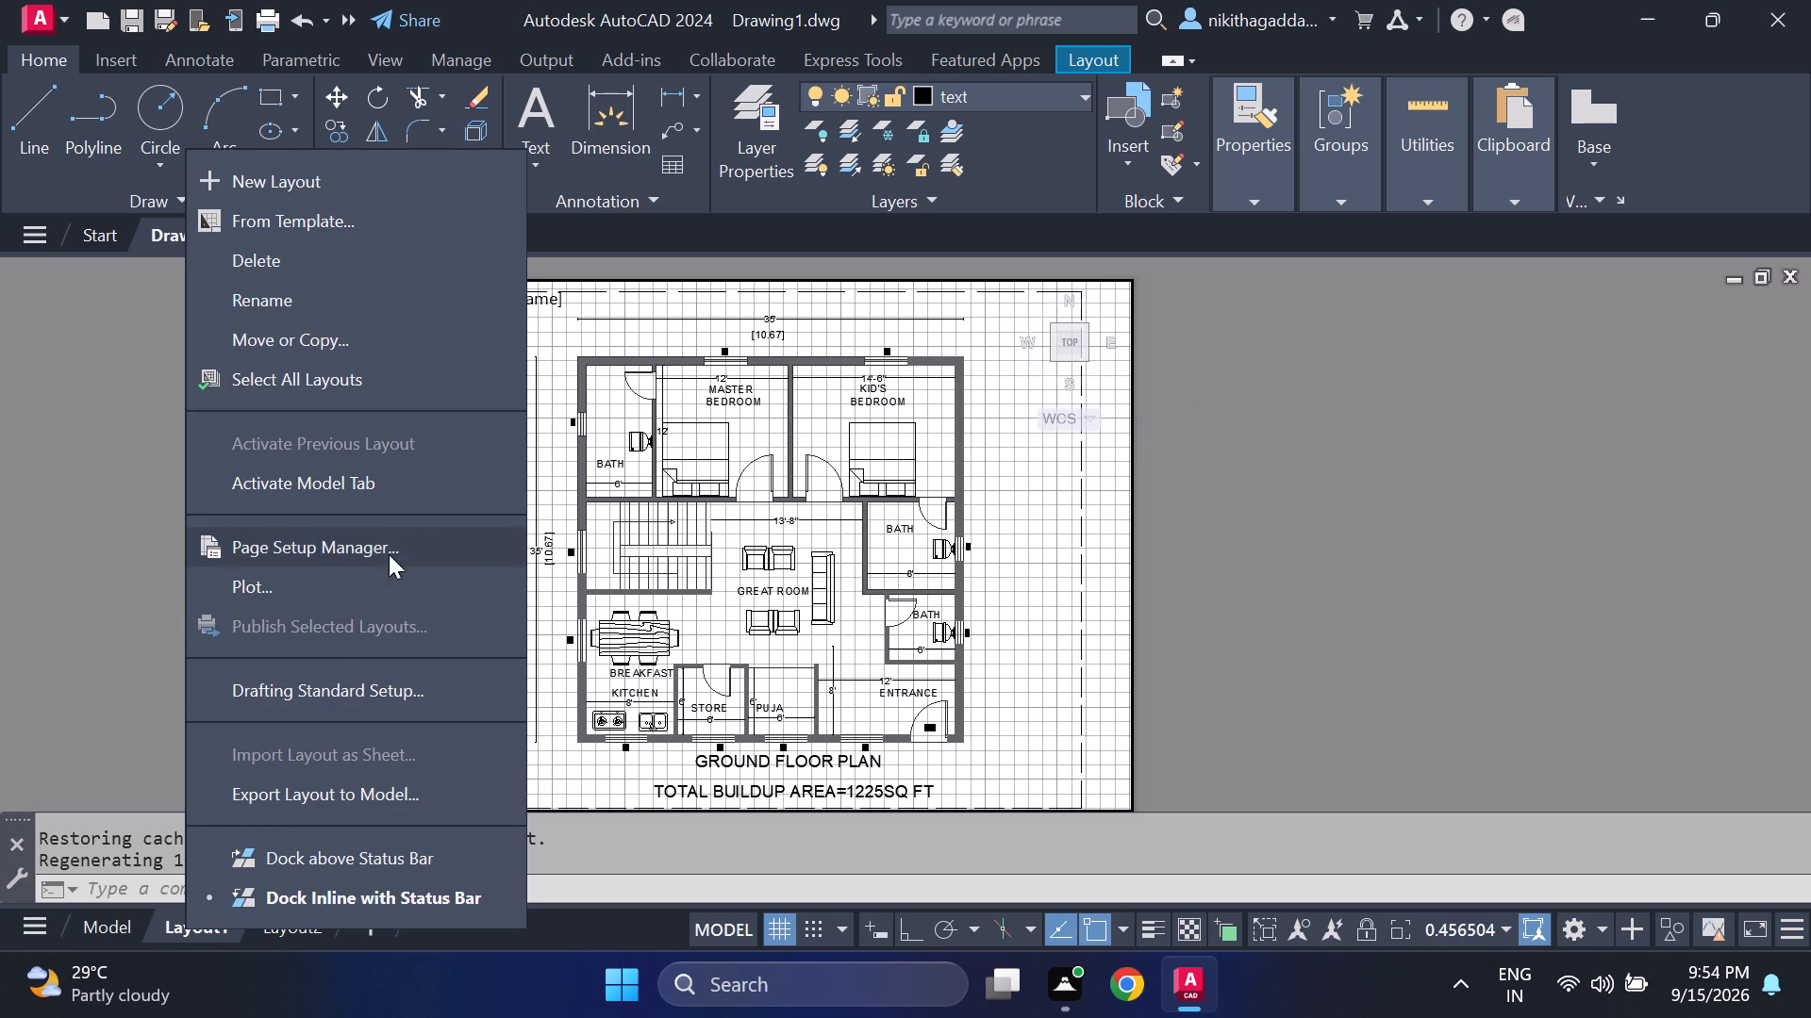
pyautogui.click(381, 576)
pyautogui.click(823, 527)
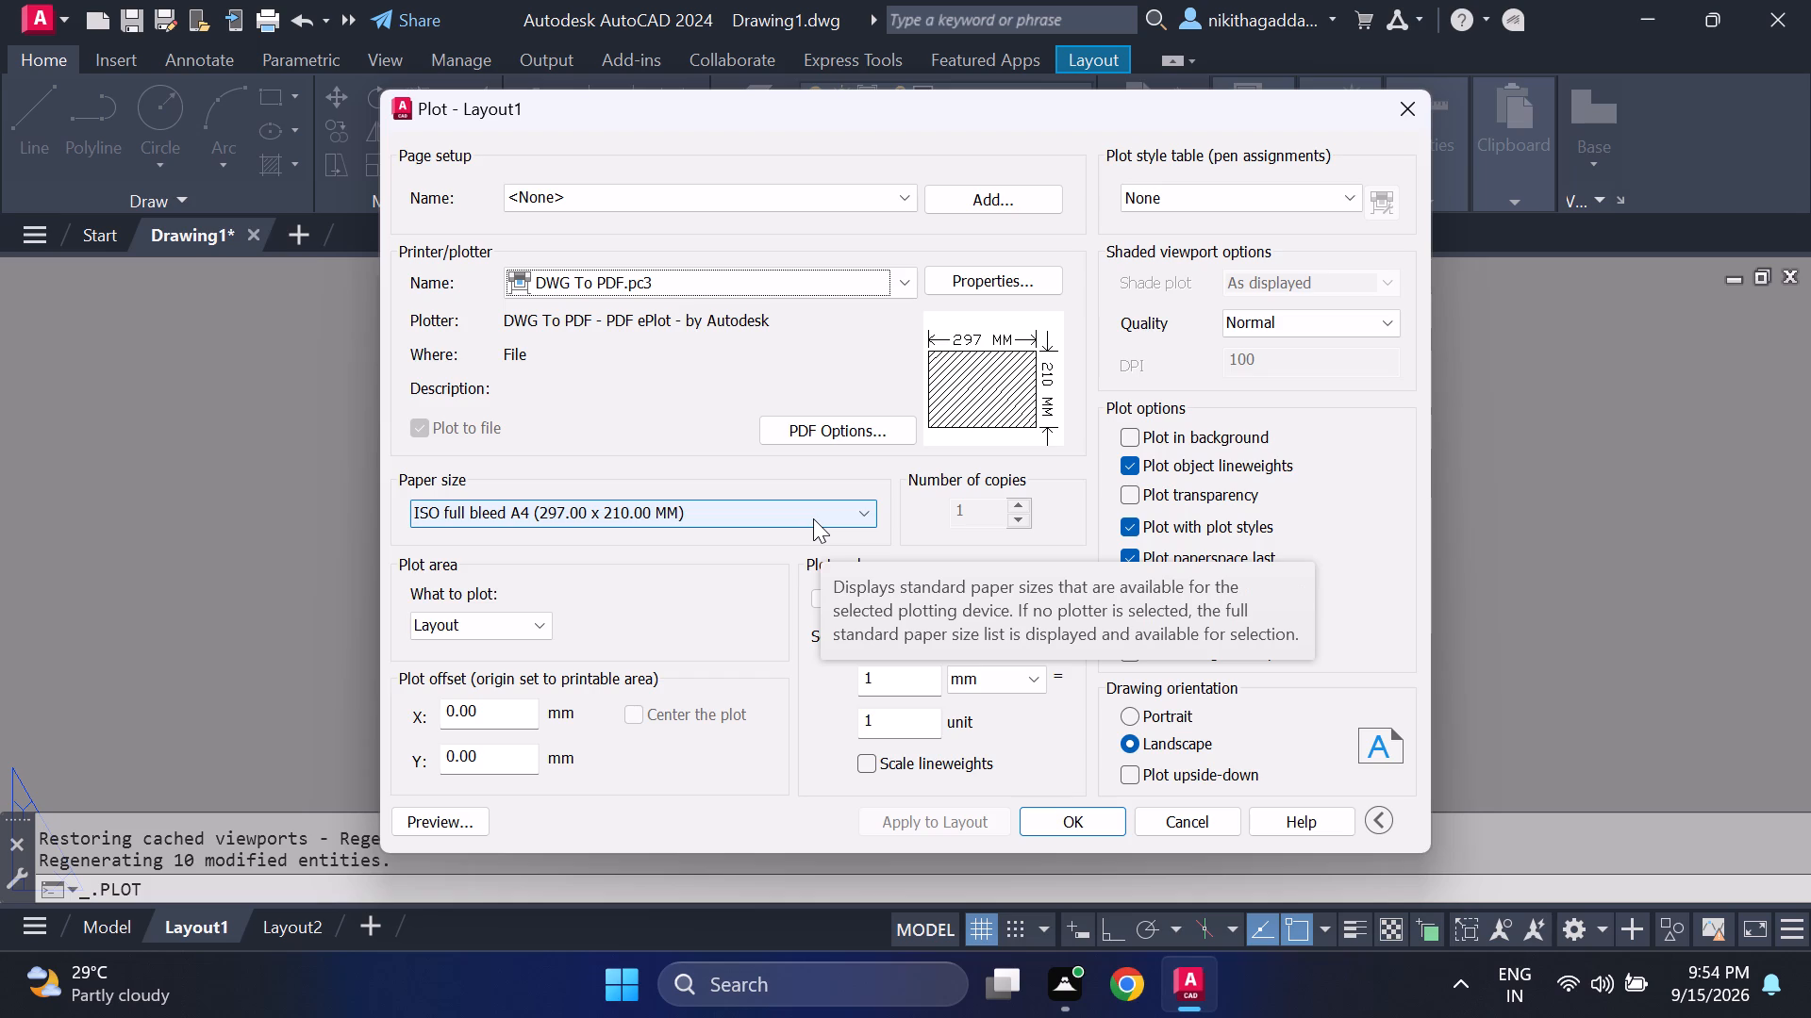
pyautogui.click(443, 818)
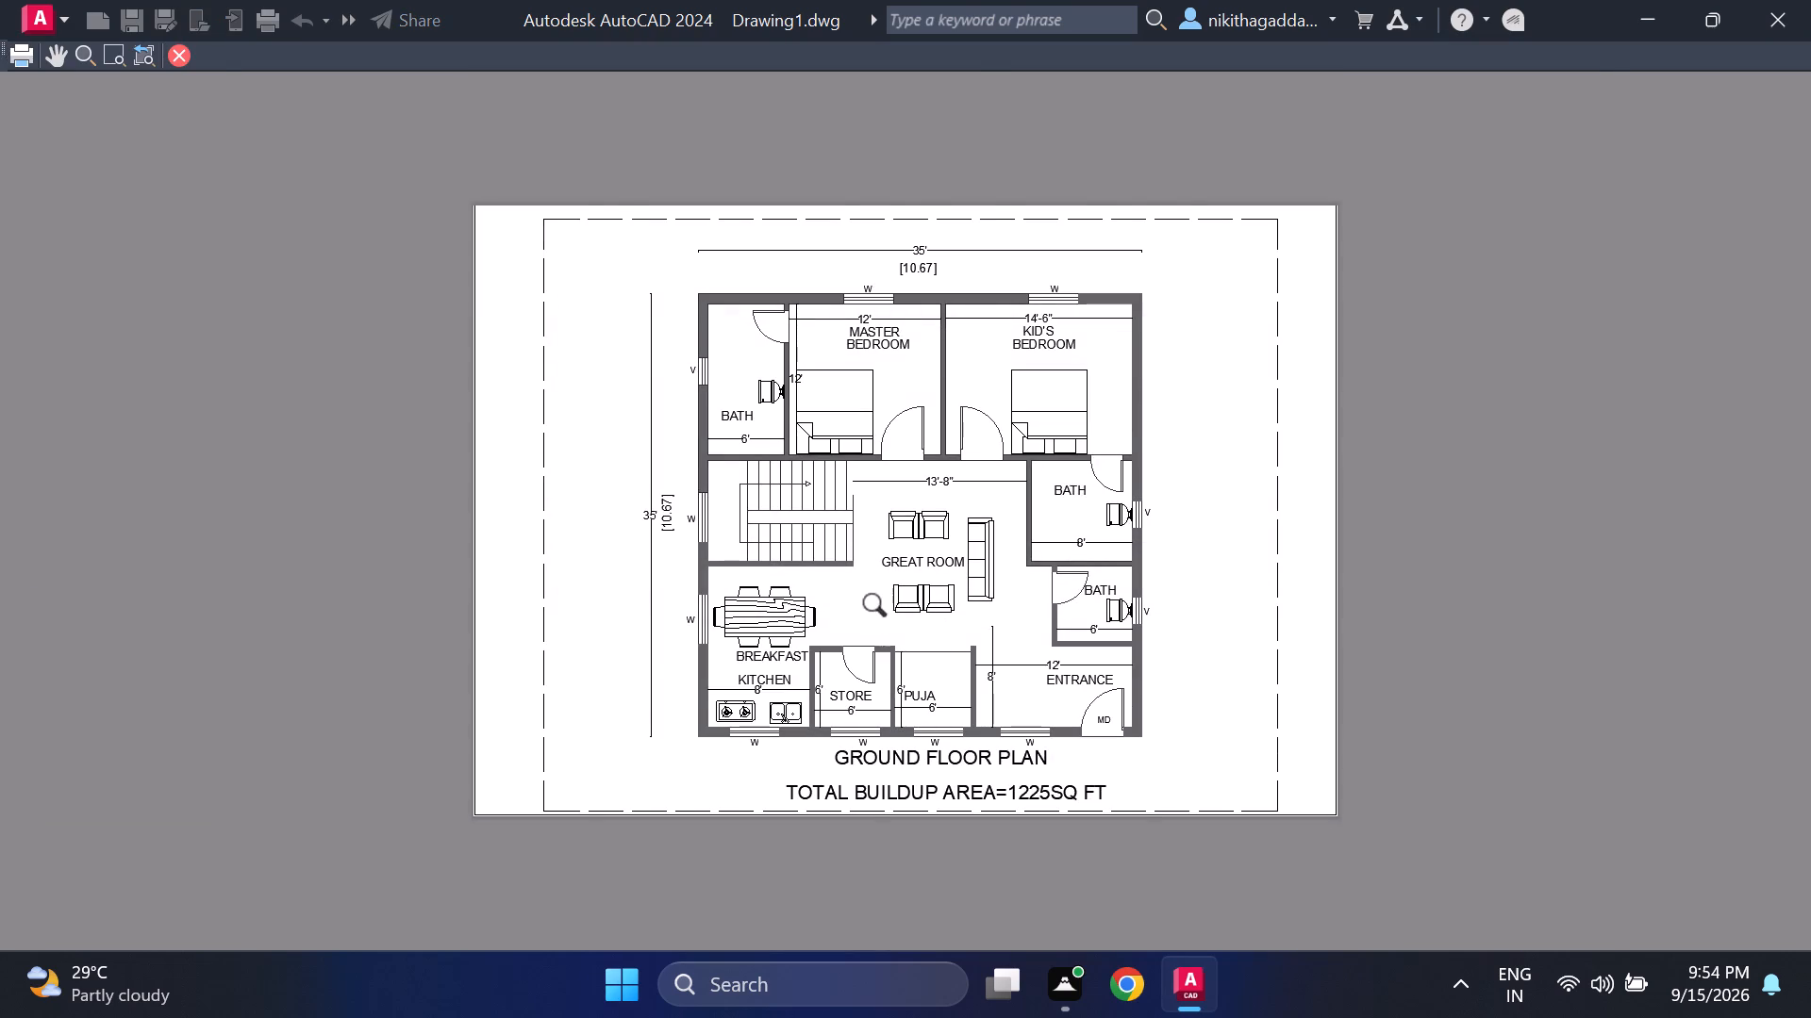
pyautogui.scroll(1, 882, 609)
pyautogui.scroll(-1, 882, 609)
pyautogui.scroll(1, 882, 609)
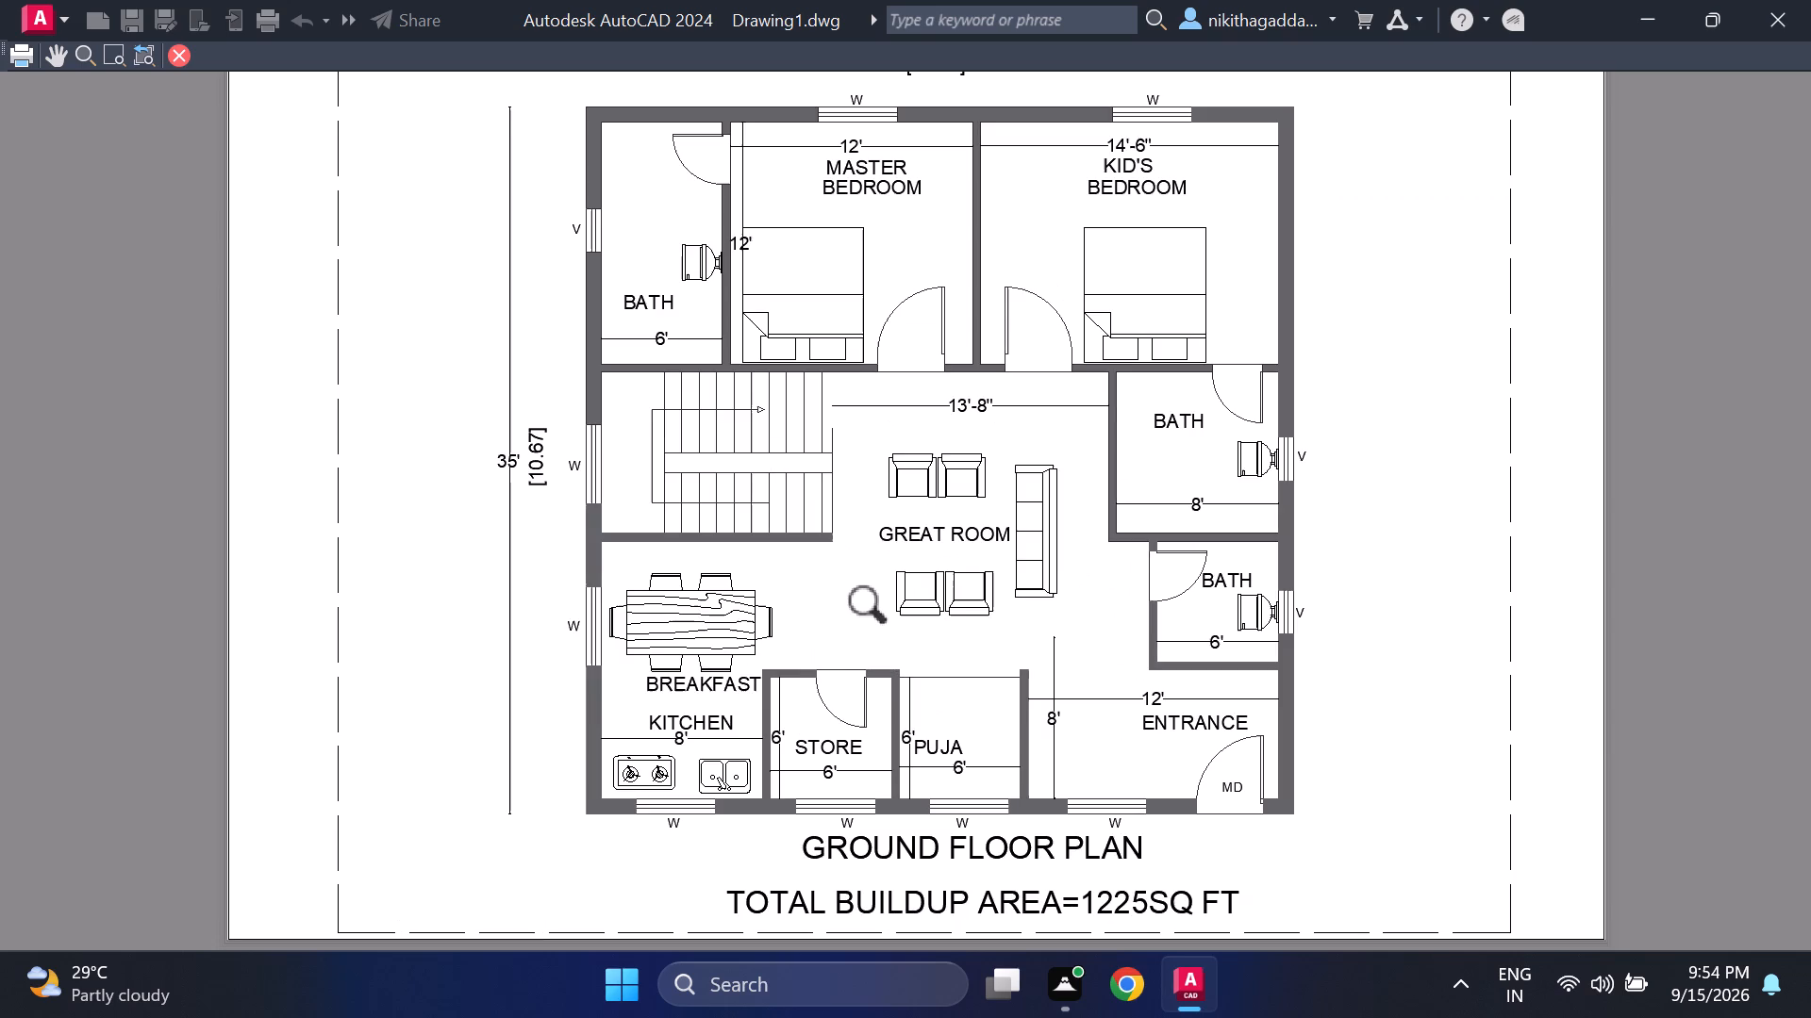
pyautogui.moveTo(1078, 546); pyautogui.dragTo(1065, 587, button='middle')
pyautogui.scroll(-1, 1077, 562)
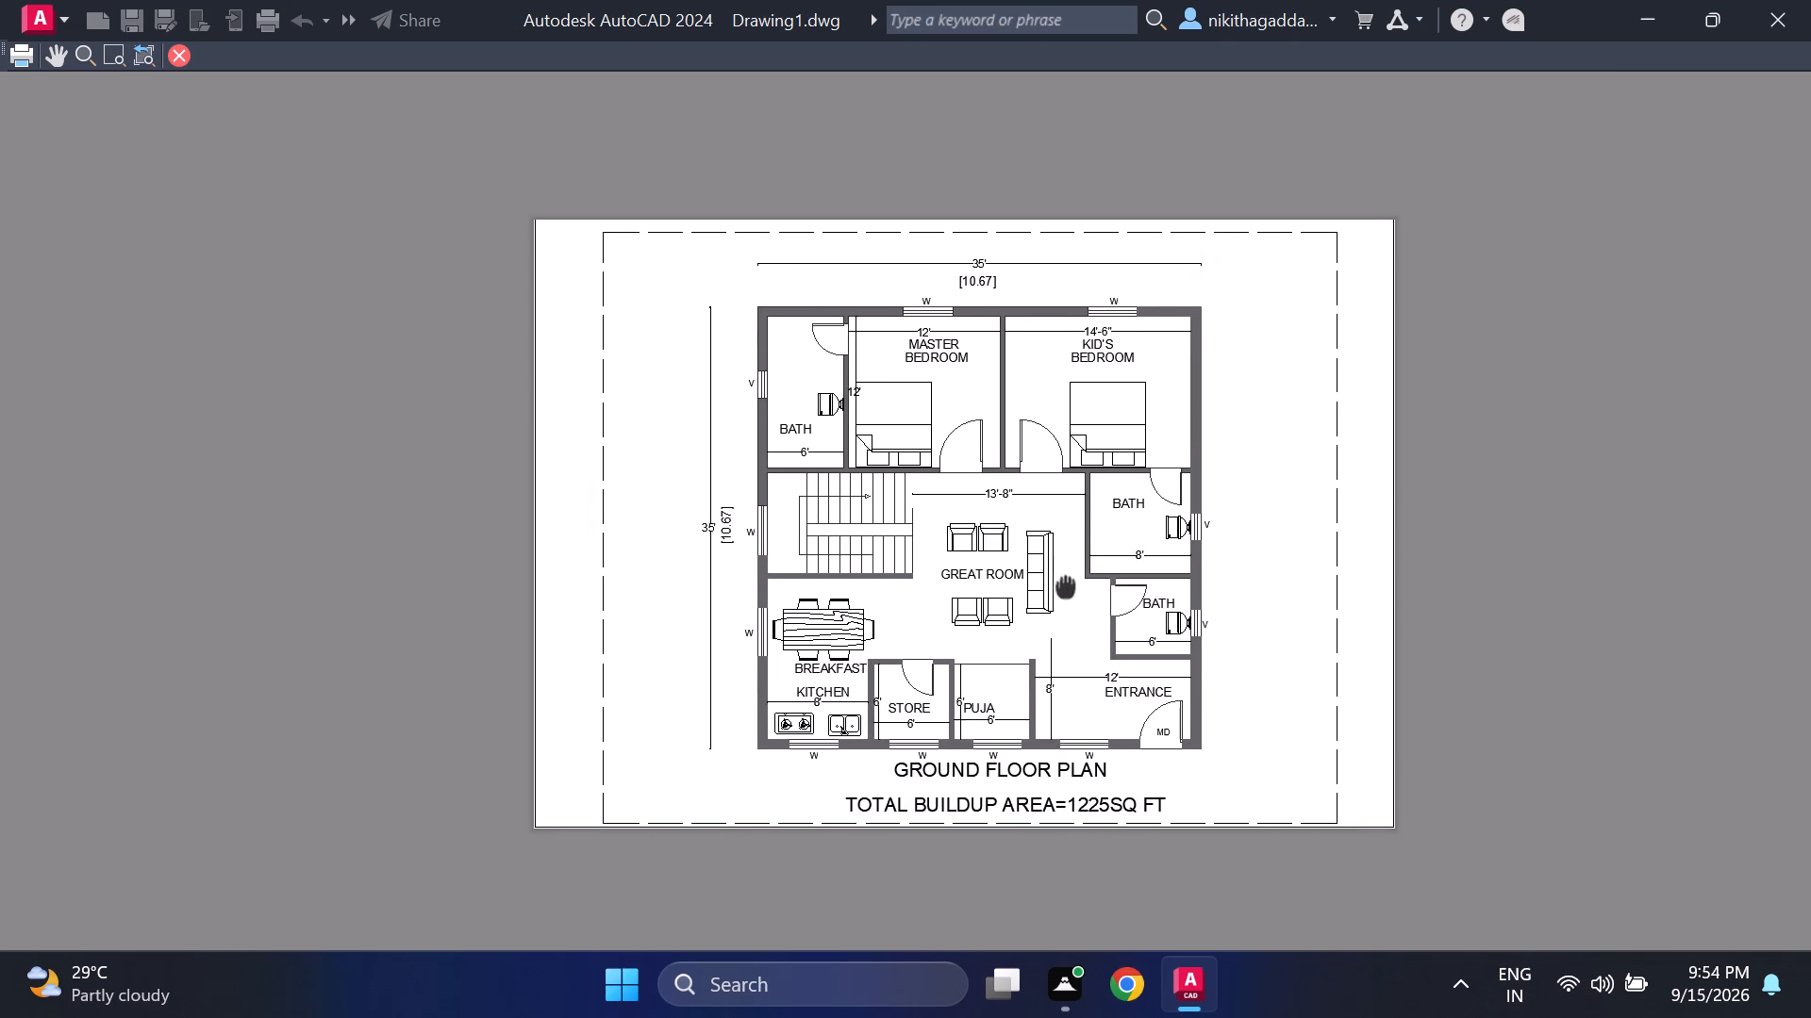
pyautogui.moveTo(1065, 587); pyautogui.dragTo(1064, 587, button='middle')
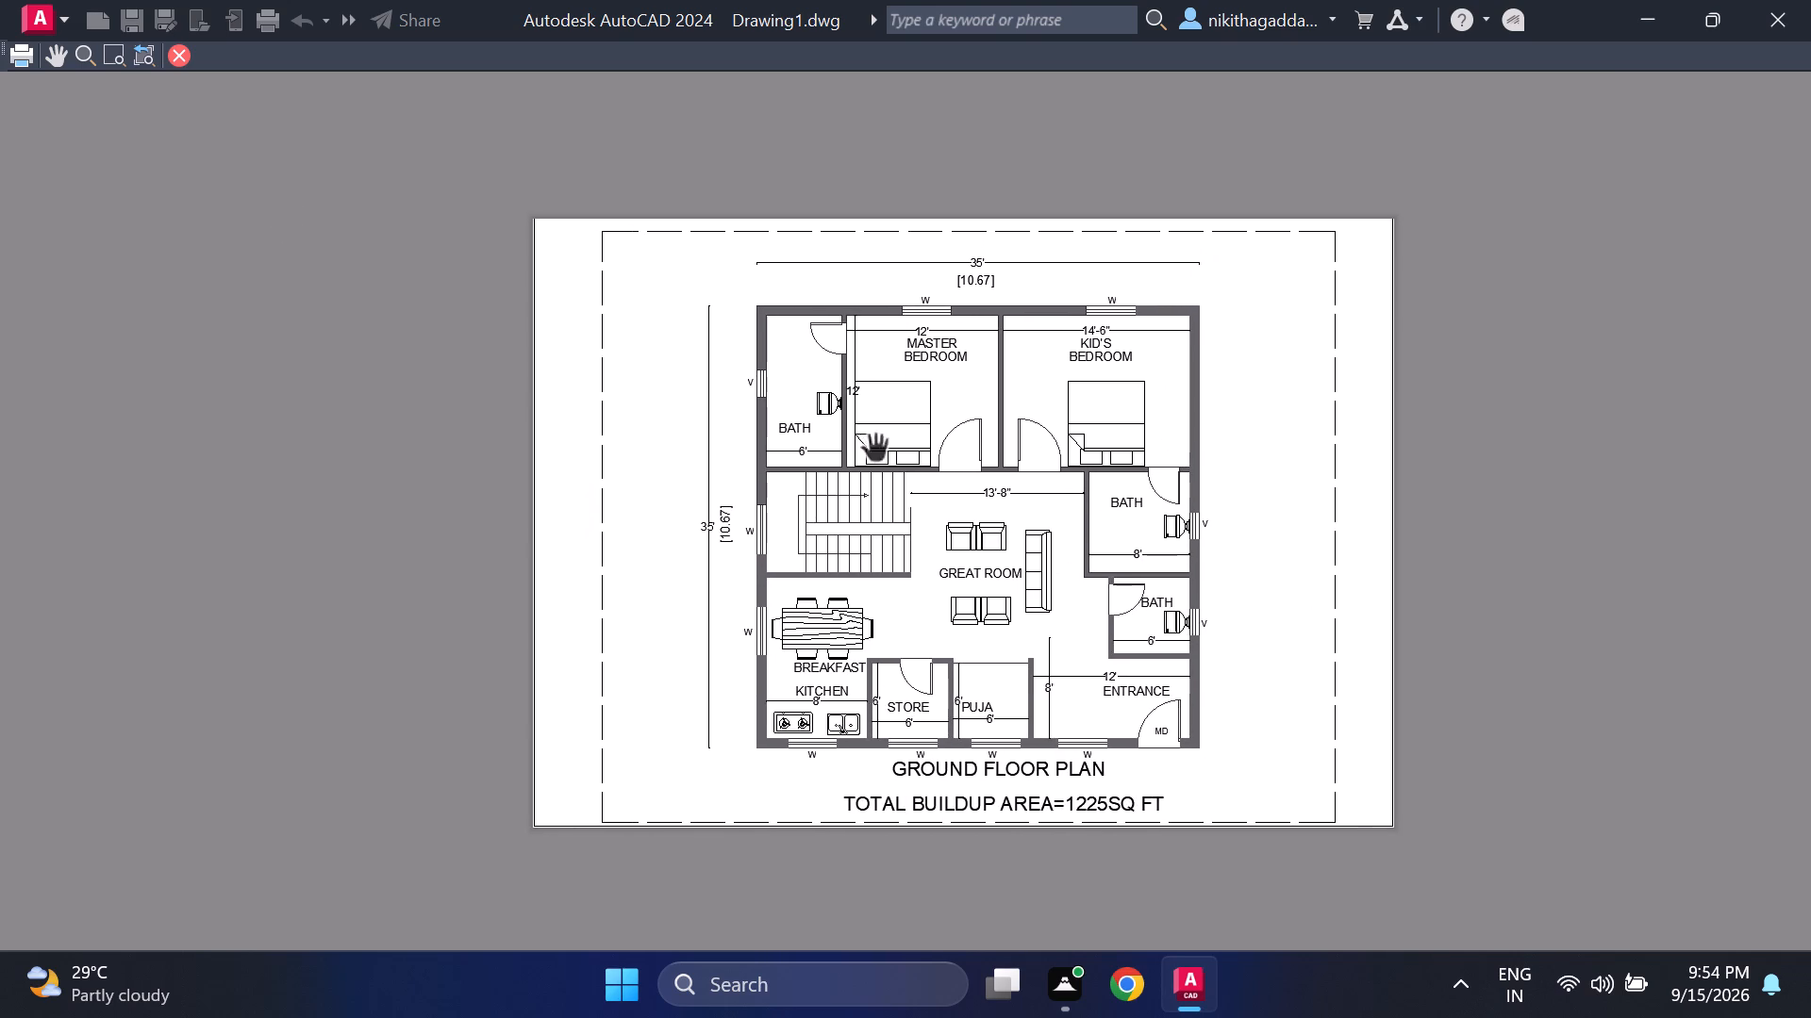
pyautogui.click(166, 45)
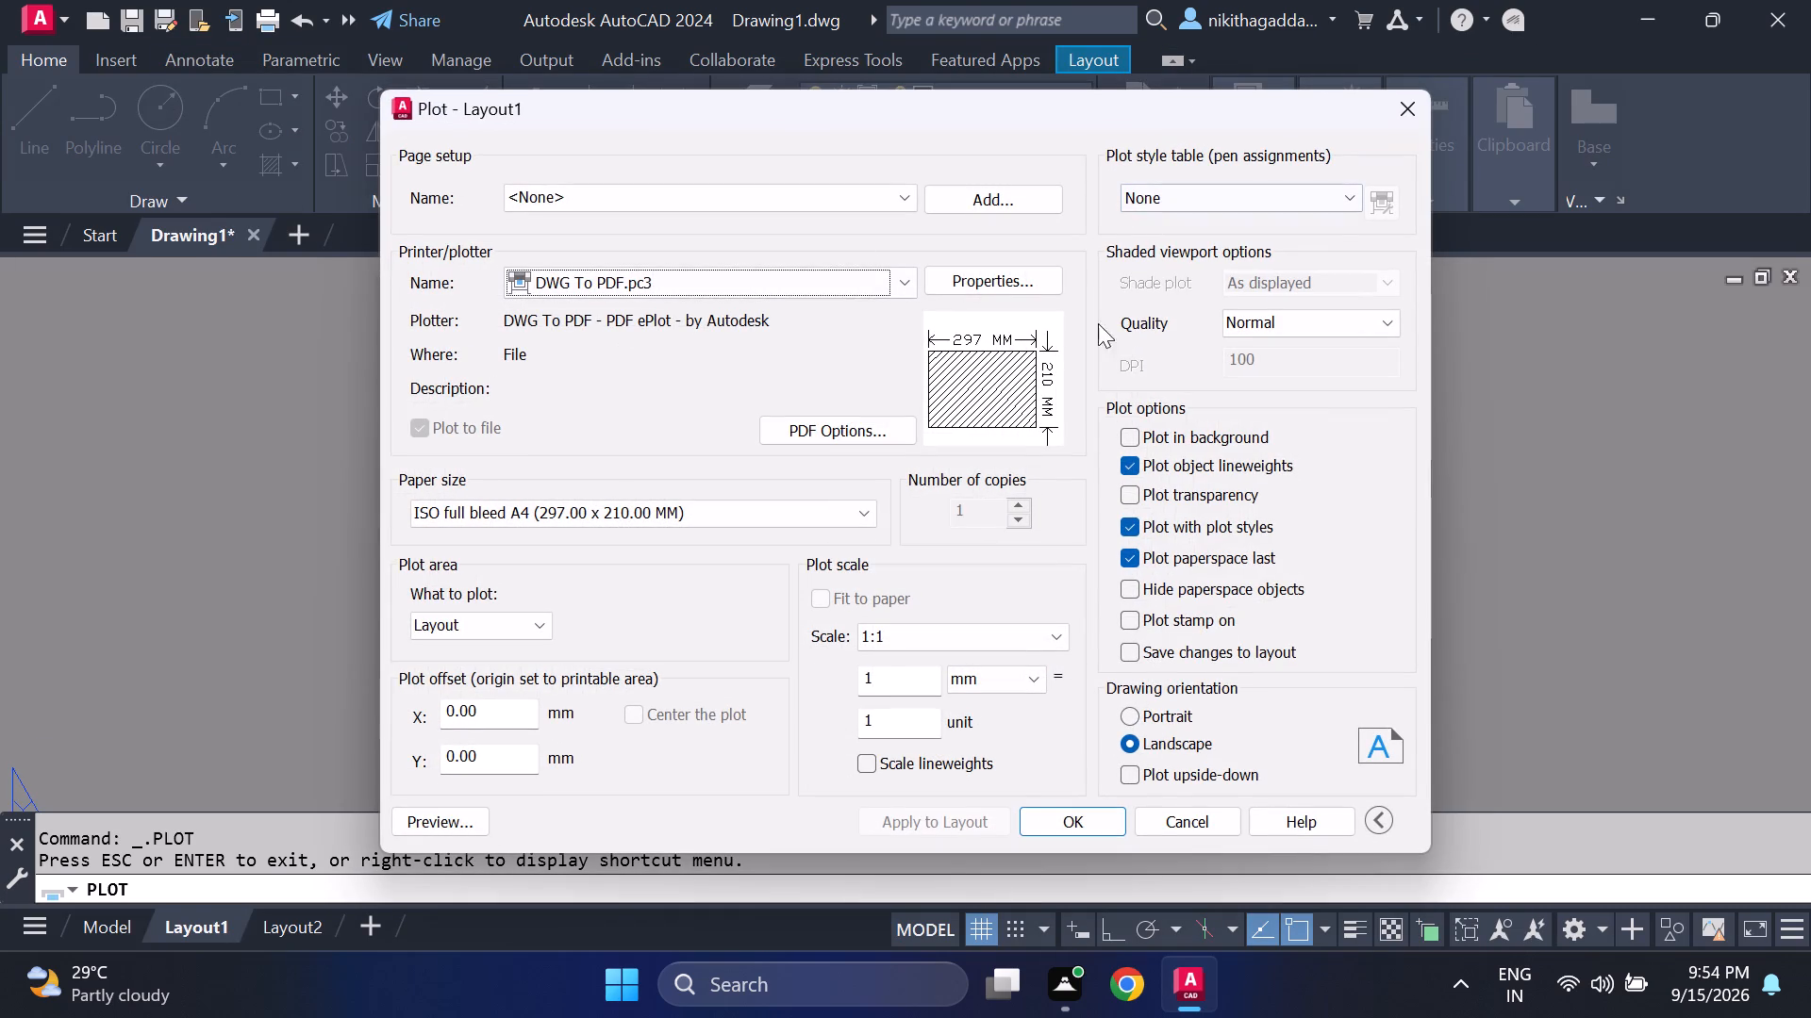
# Plot Layout1 to a PDF named EAST FACING HOUSE in the Documents folder.
pyautogui.click(1044, 826)
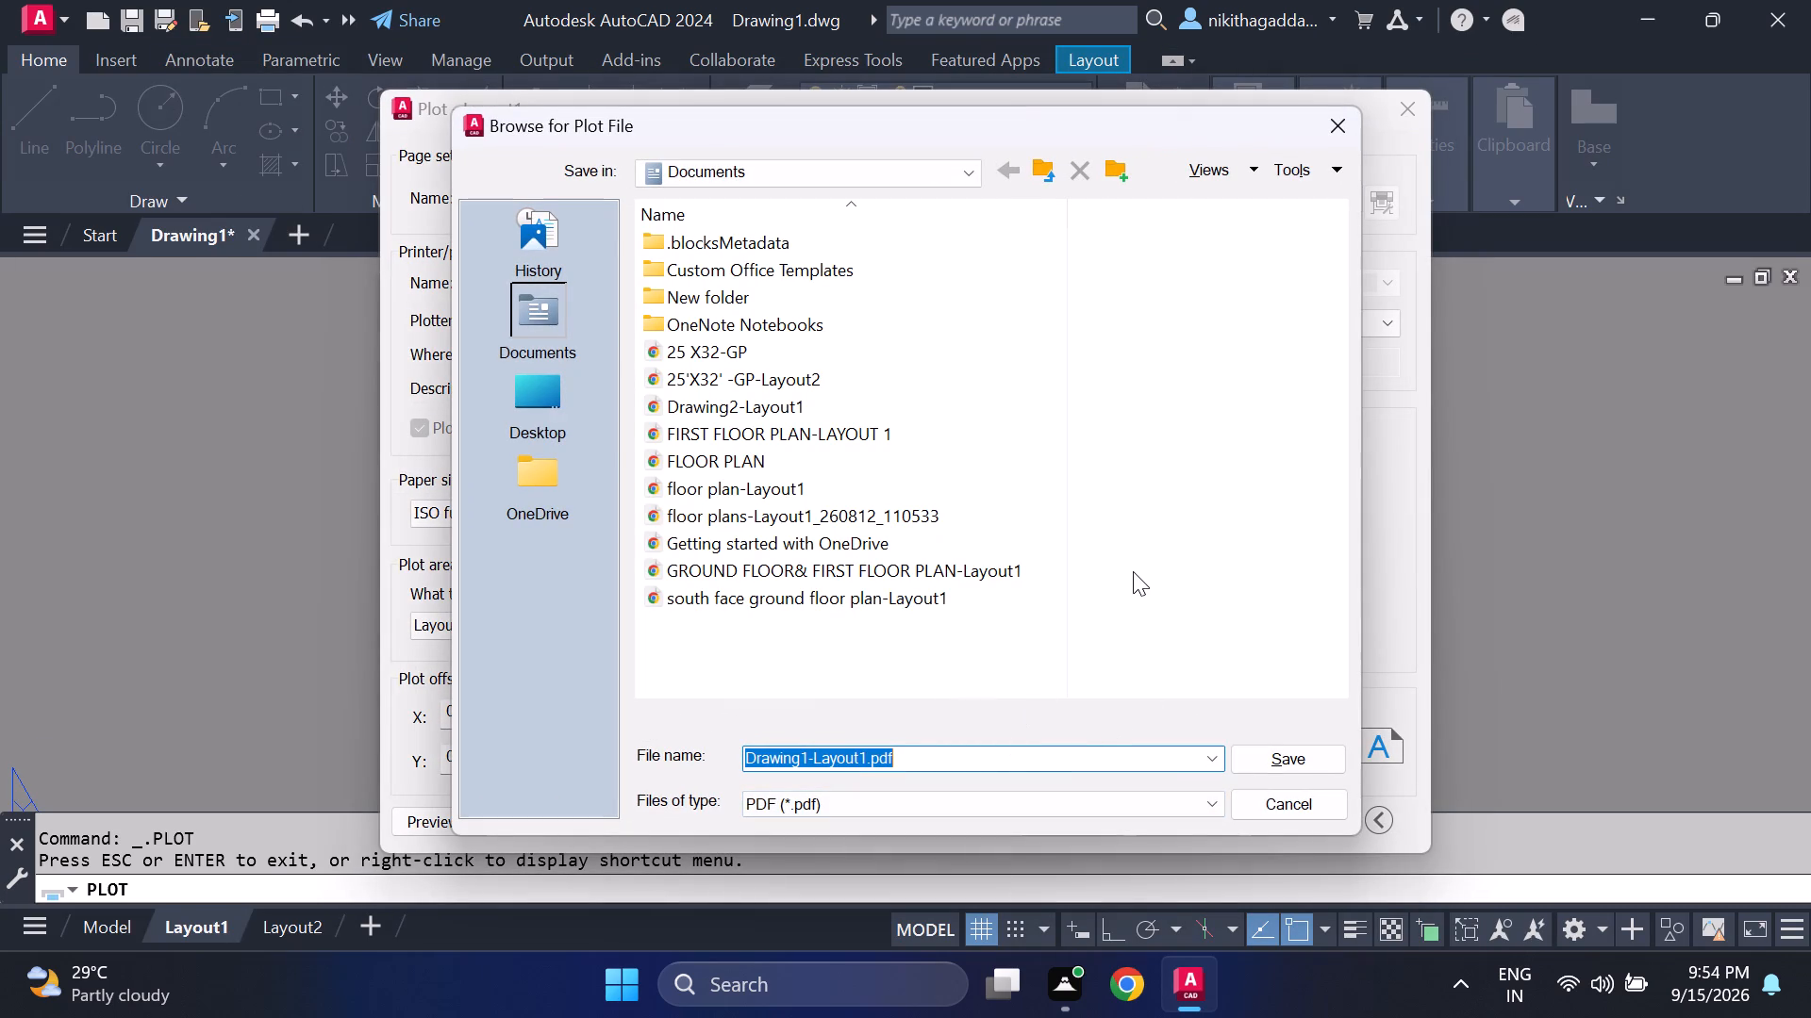
pyautogui.press('Delete')
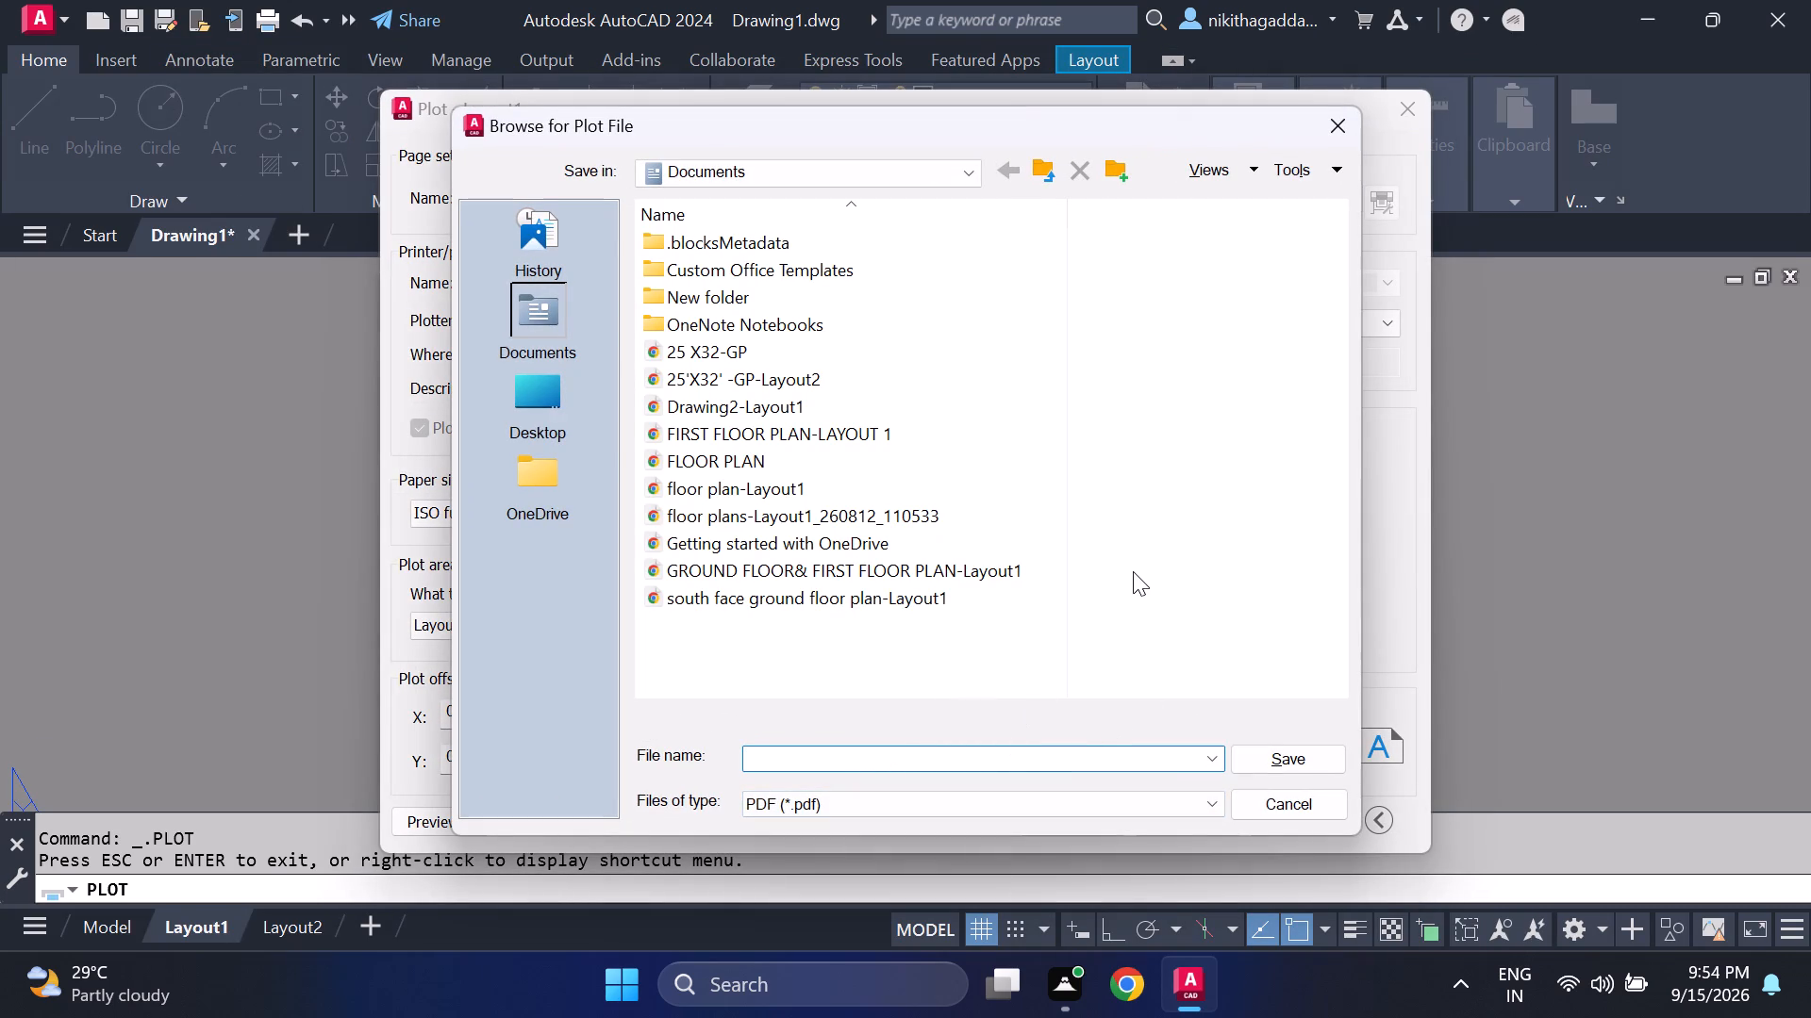
pyautogui.write('EAST FACING H')
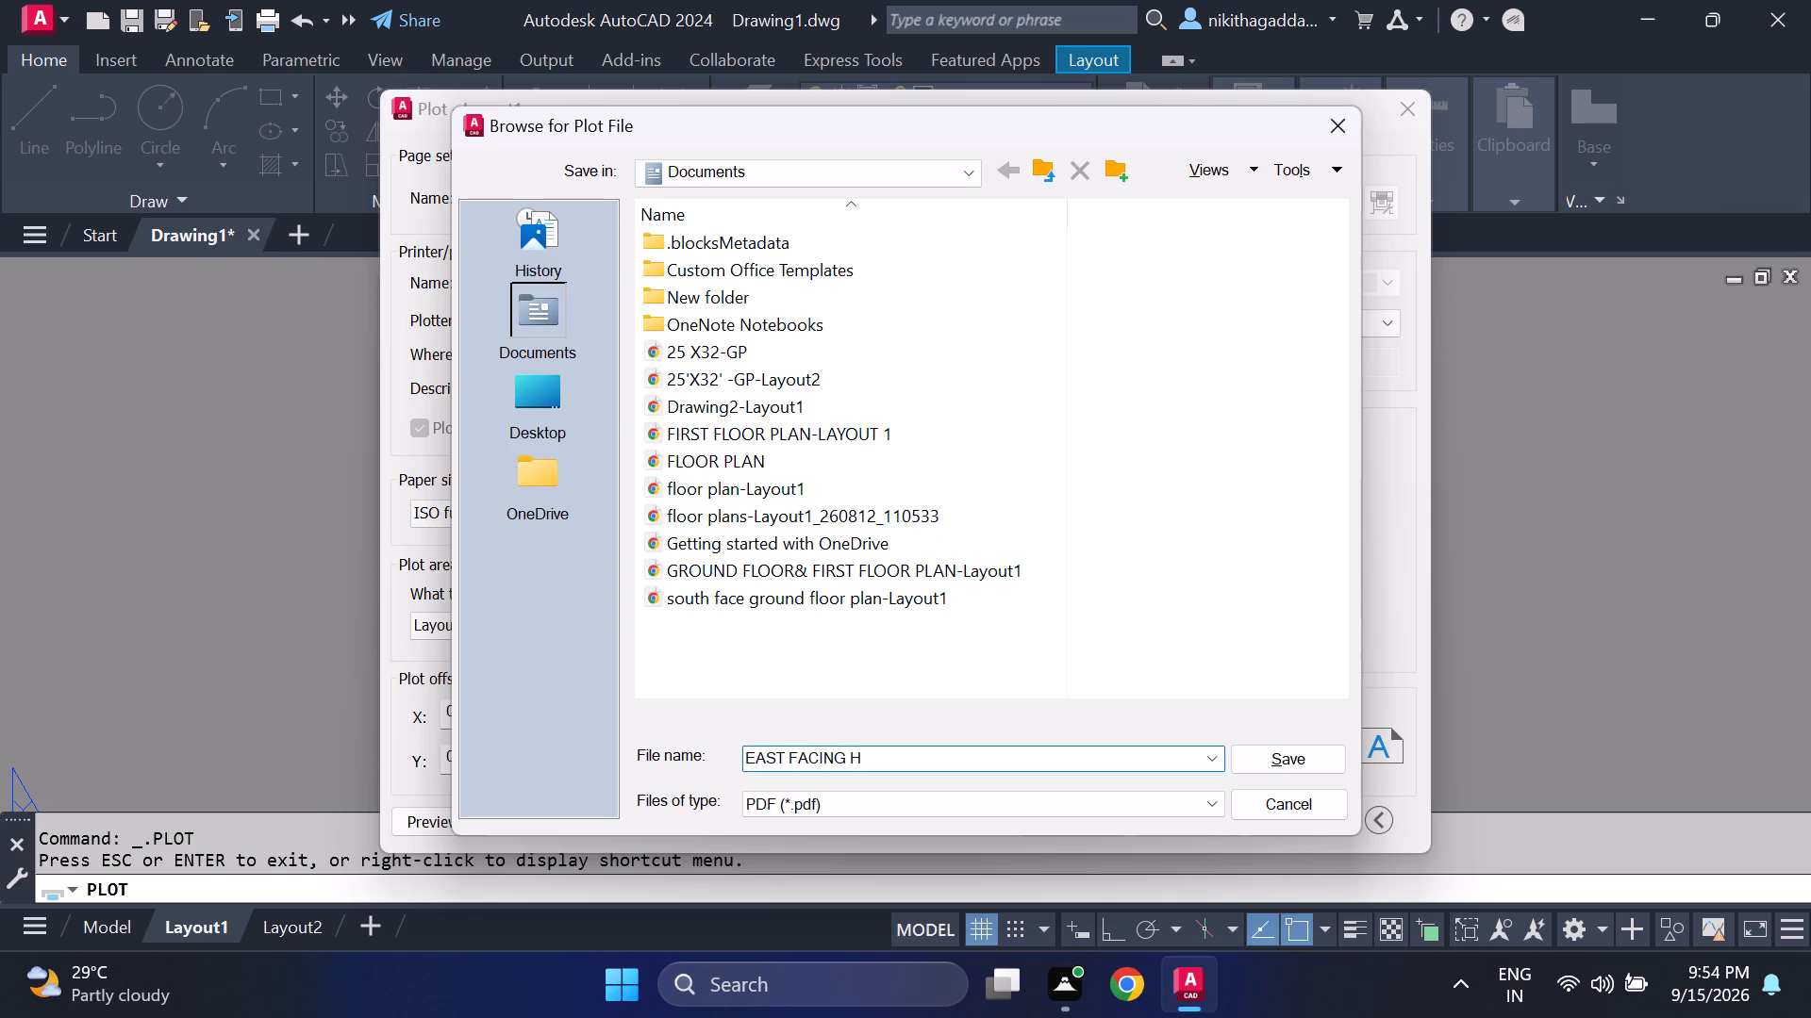
pyautogui.write('OUSE')
pyautogui.click(1295, 757)
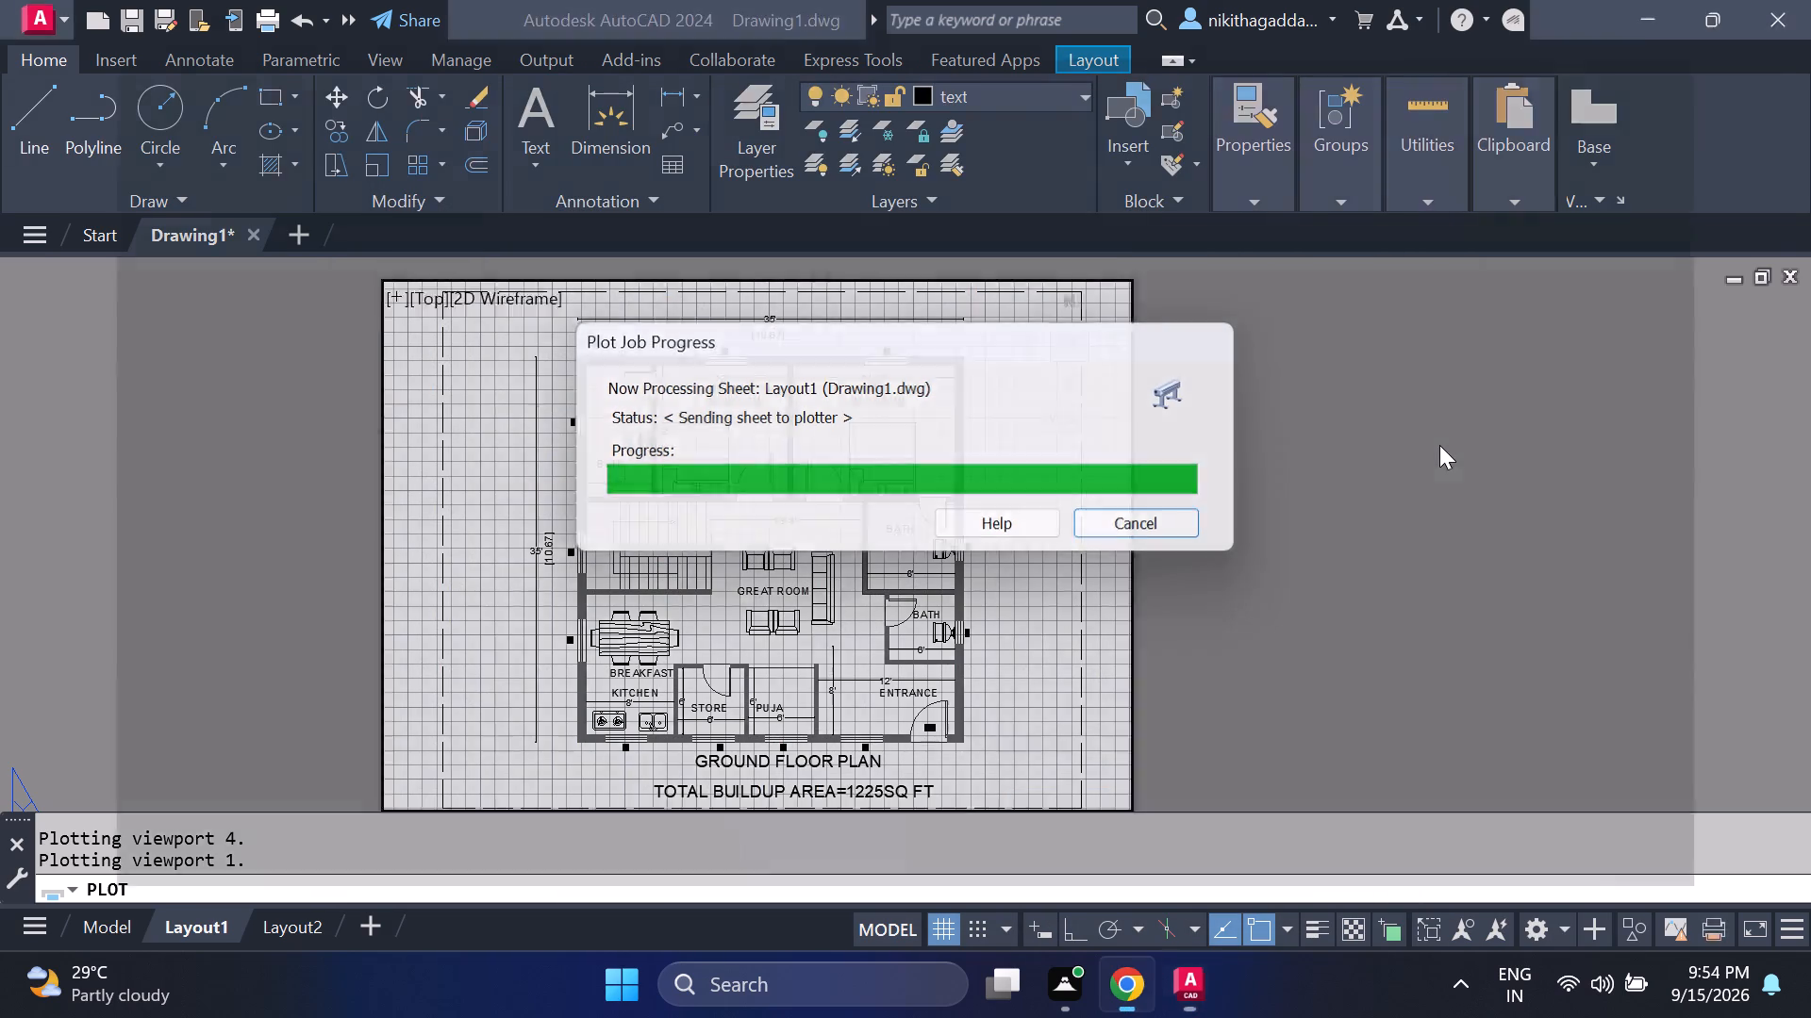
# Look over the plotted floor plan PDF in Chrome from bottom to top, and close the browser.
pyautogui.scroll(-4, 1421, 458)
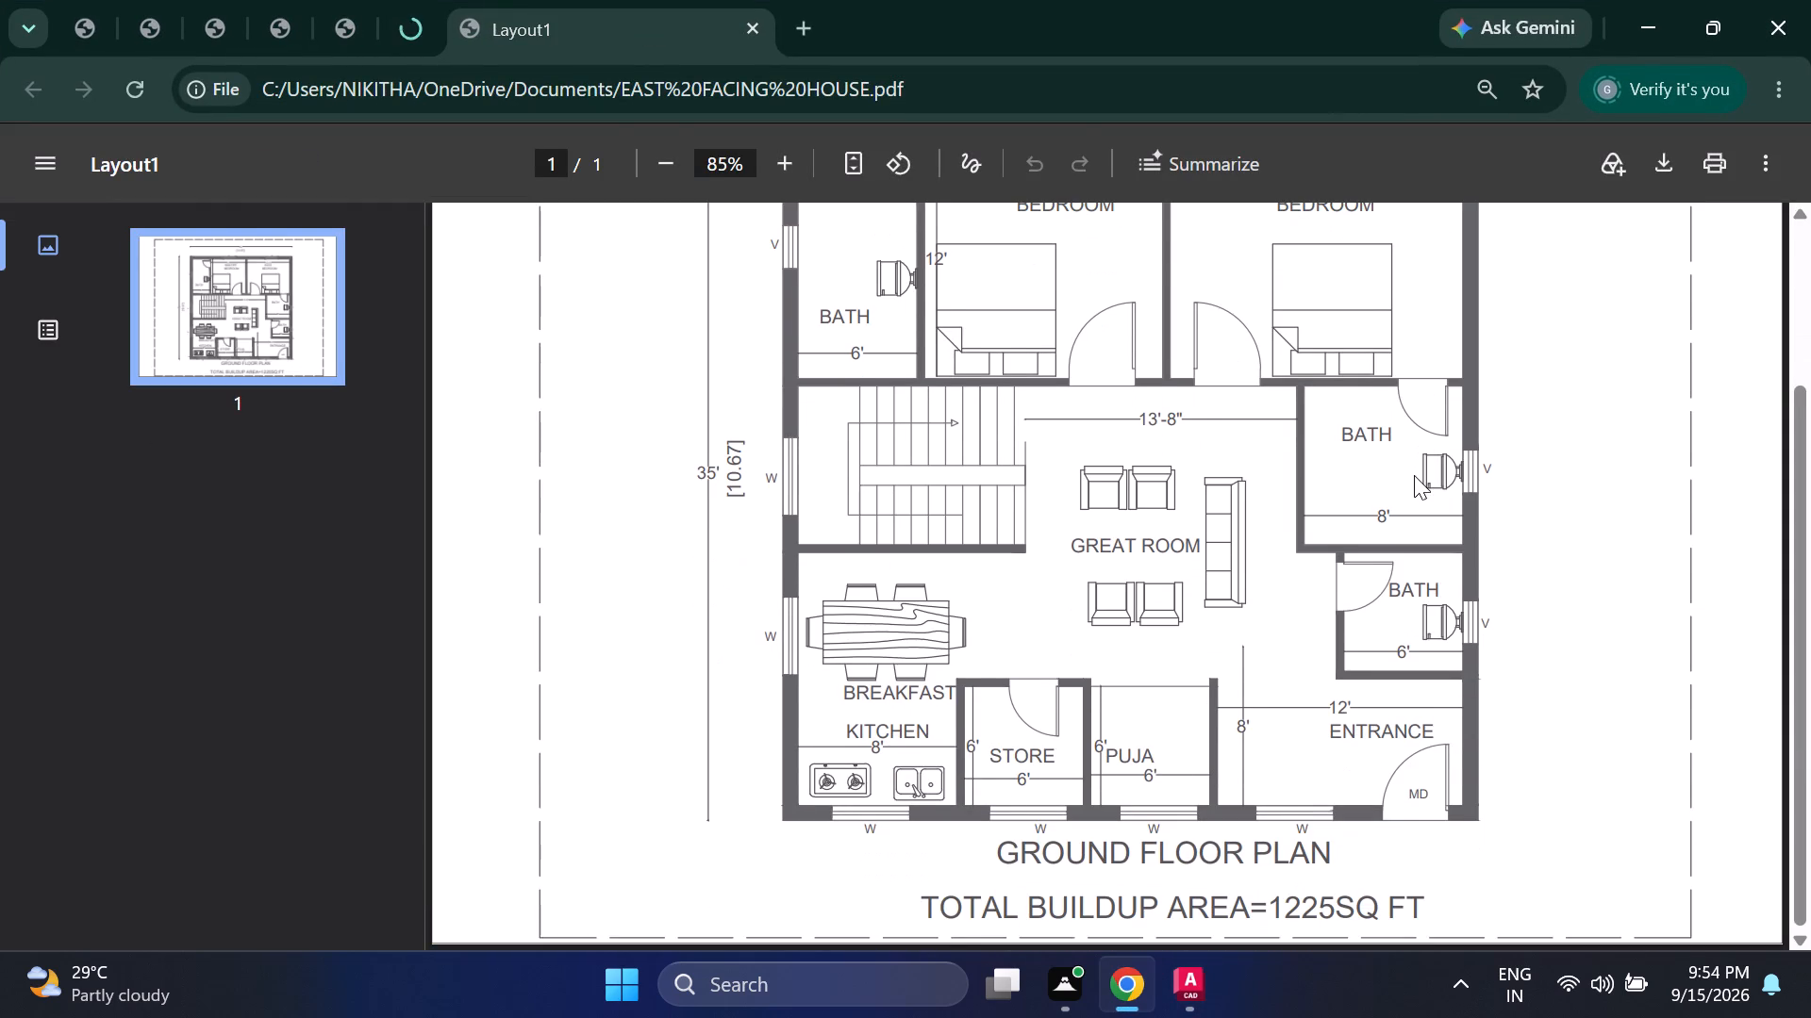
pyautogui.scroll(4, 1414, 475)
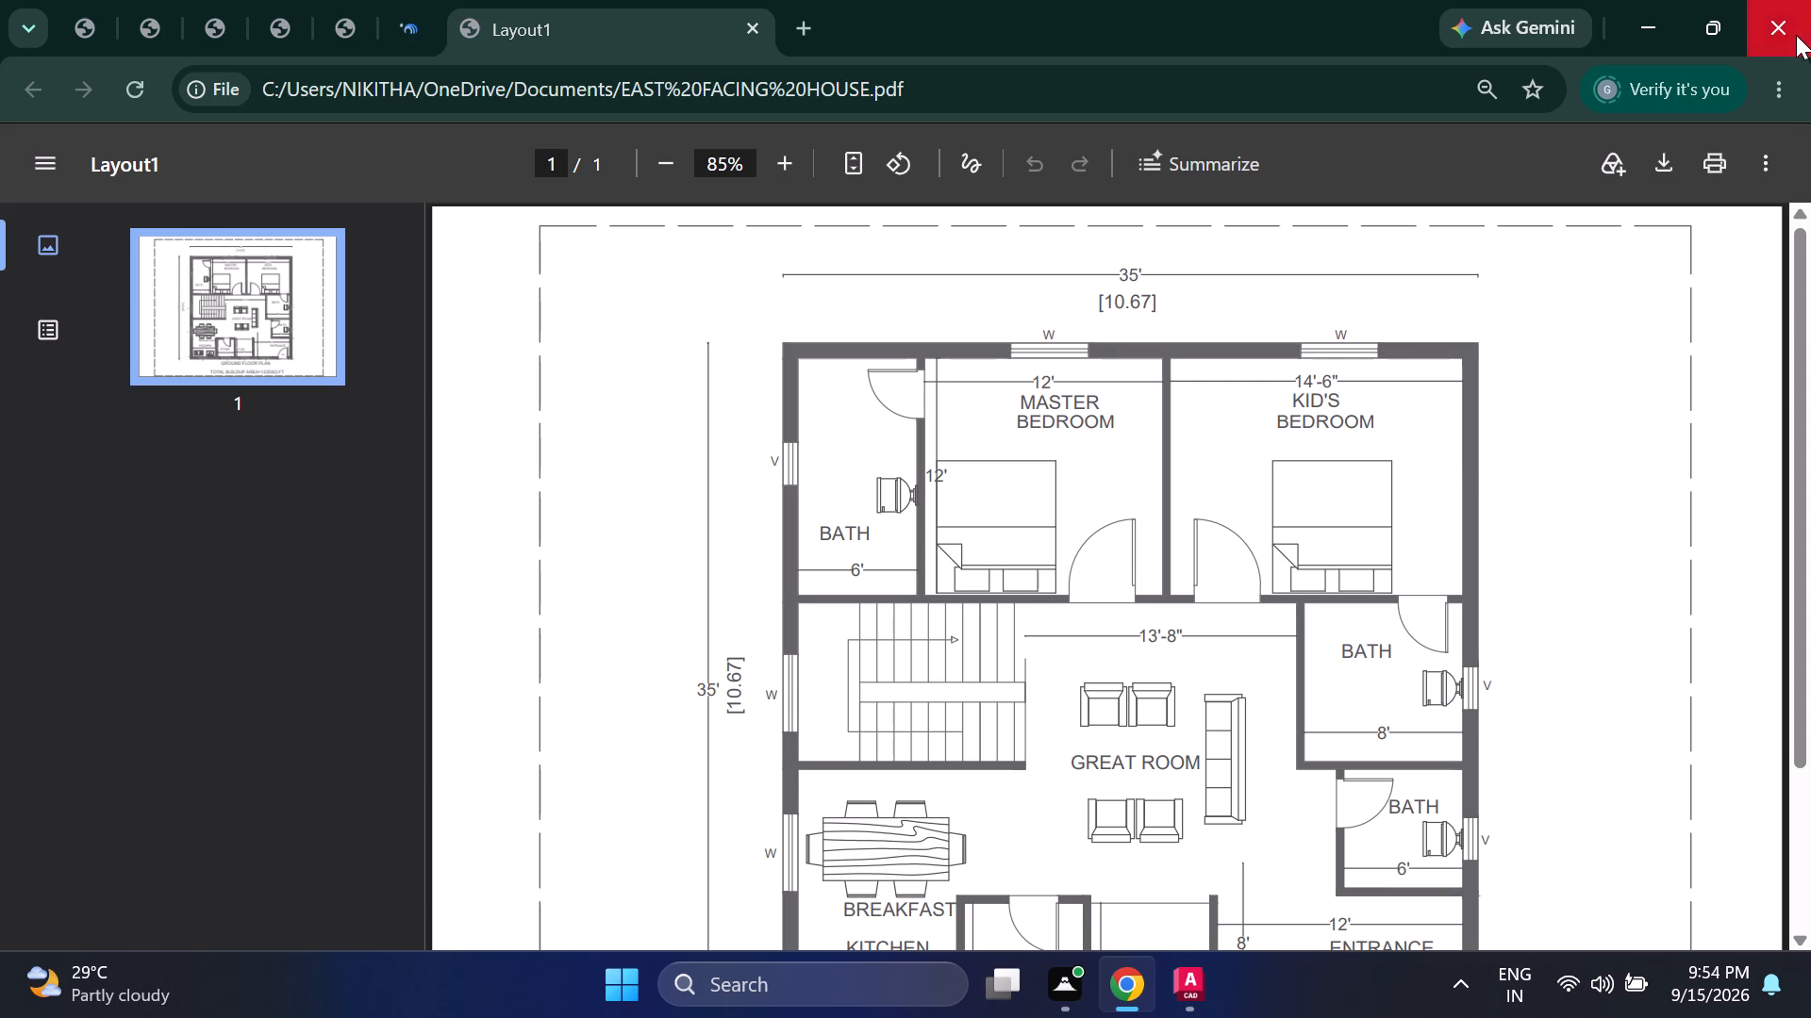
pyautogui.click(1795, 34)
# Quit AutoCAD, saving the drawing's changes in Documents as an AutoCAD 2018 drawing named EAST FACING HOUSE.
pyautogui.click(1795, 34)
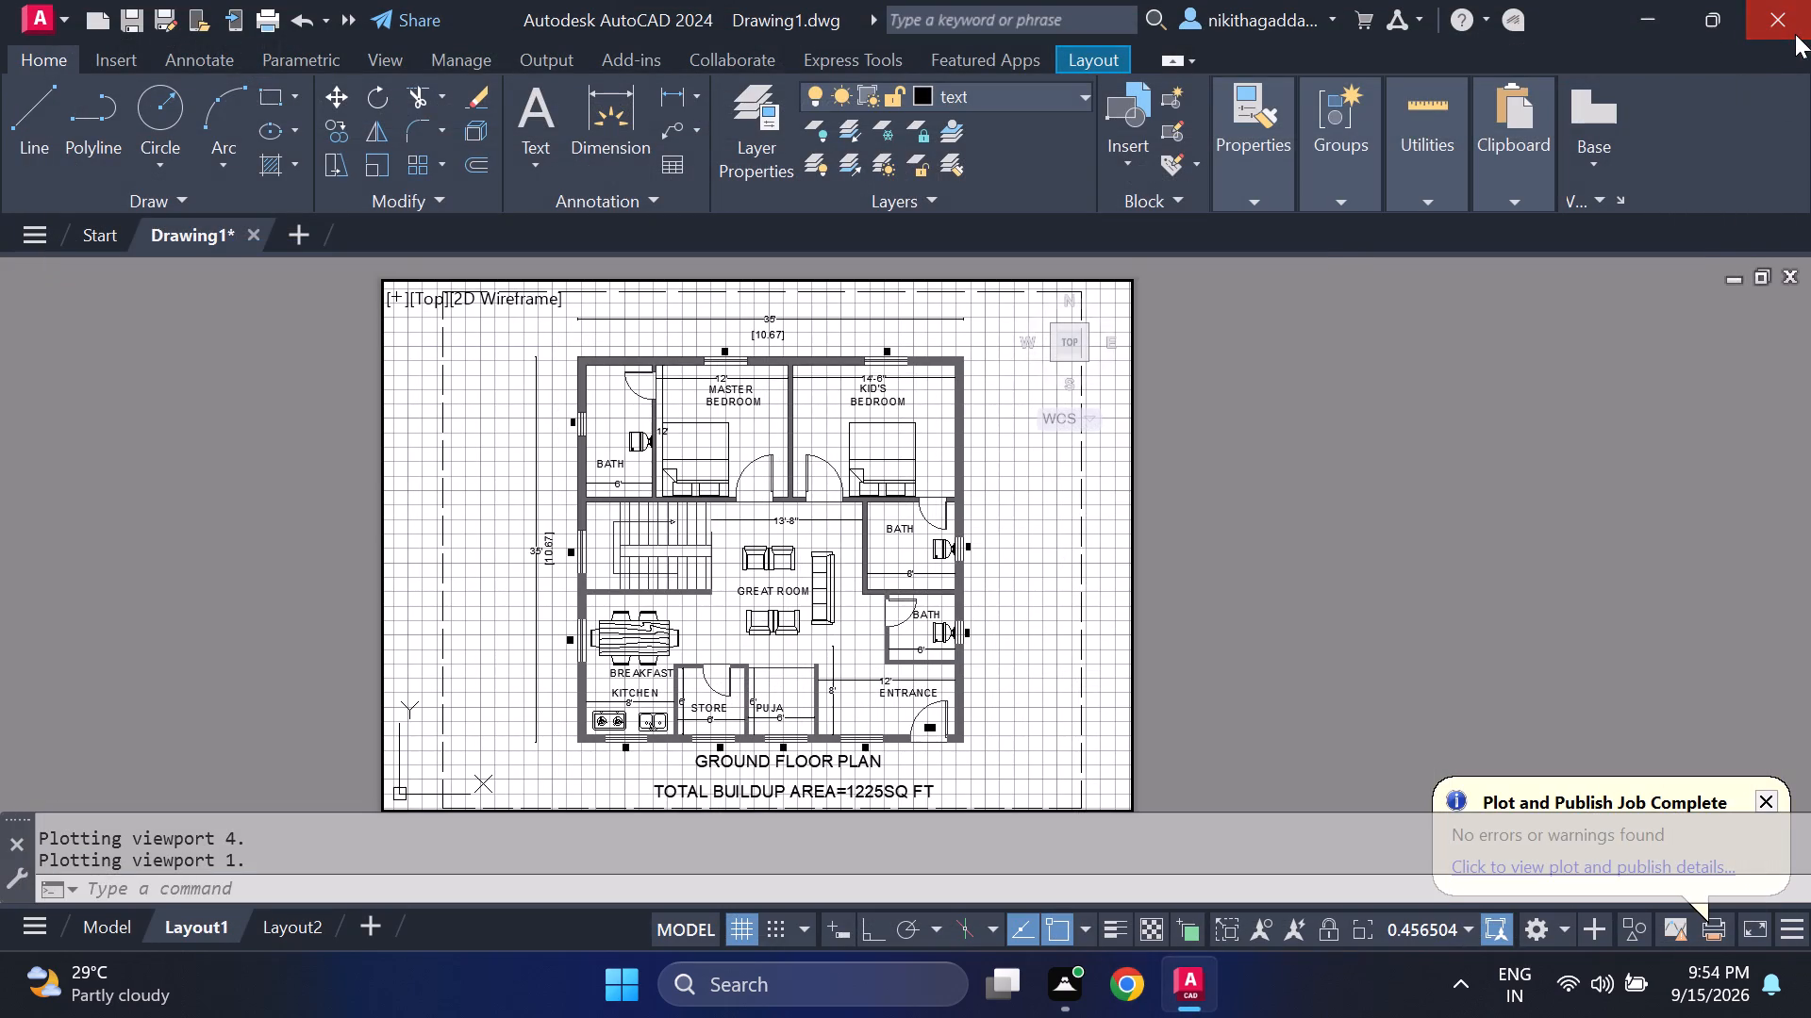
pyautogui.click(782, 546)
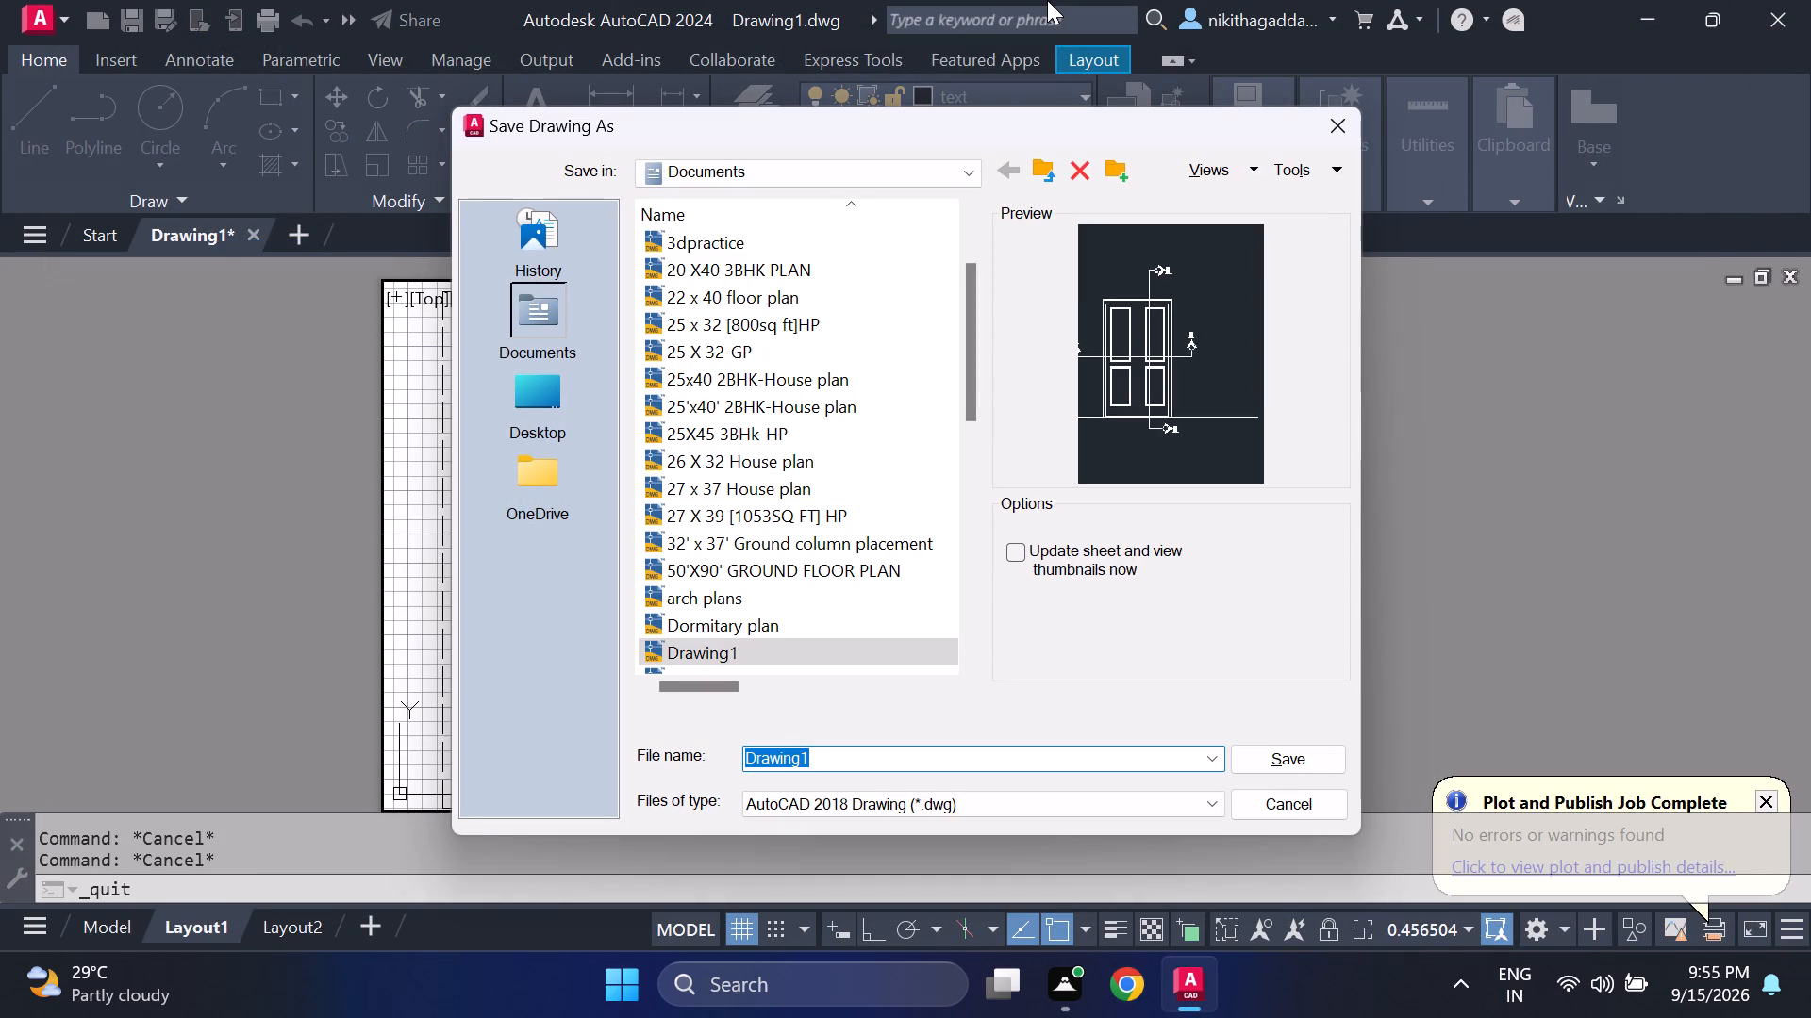
pyautogui.press('Insert')
pyautogui.press('BackSpace')
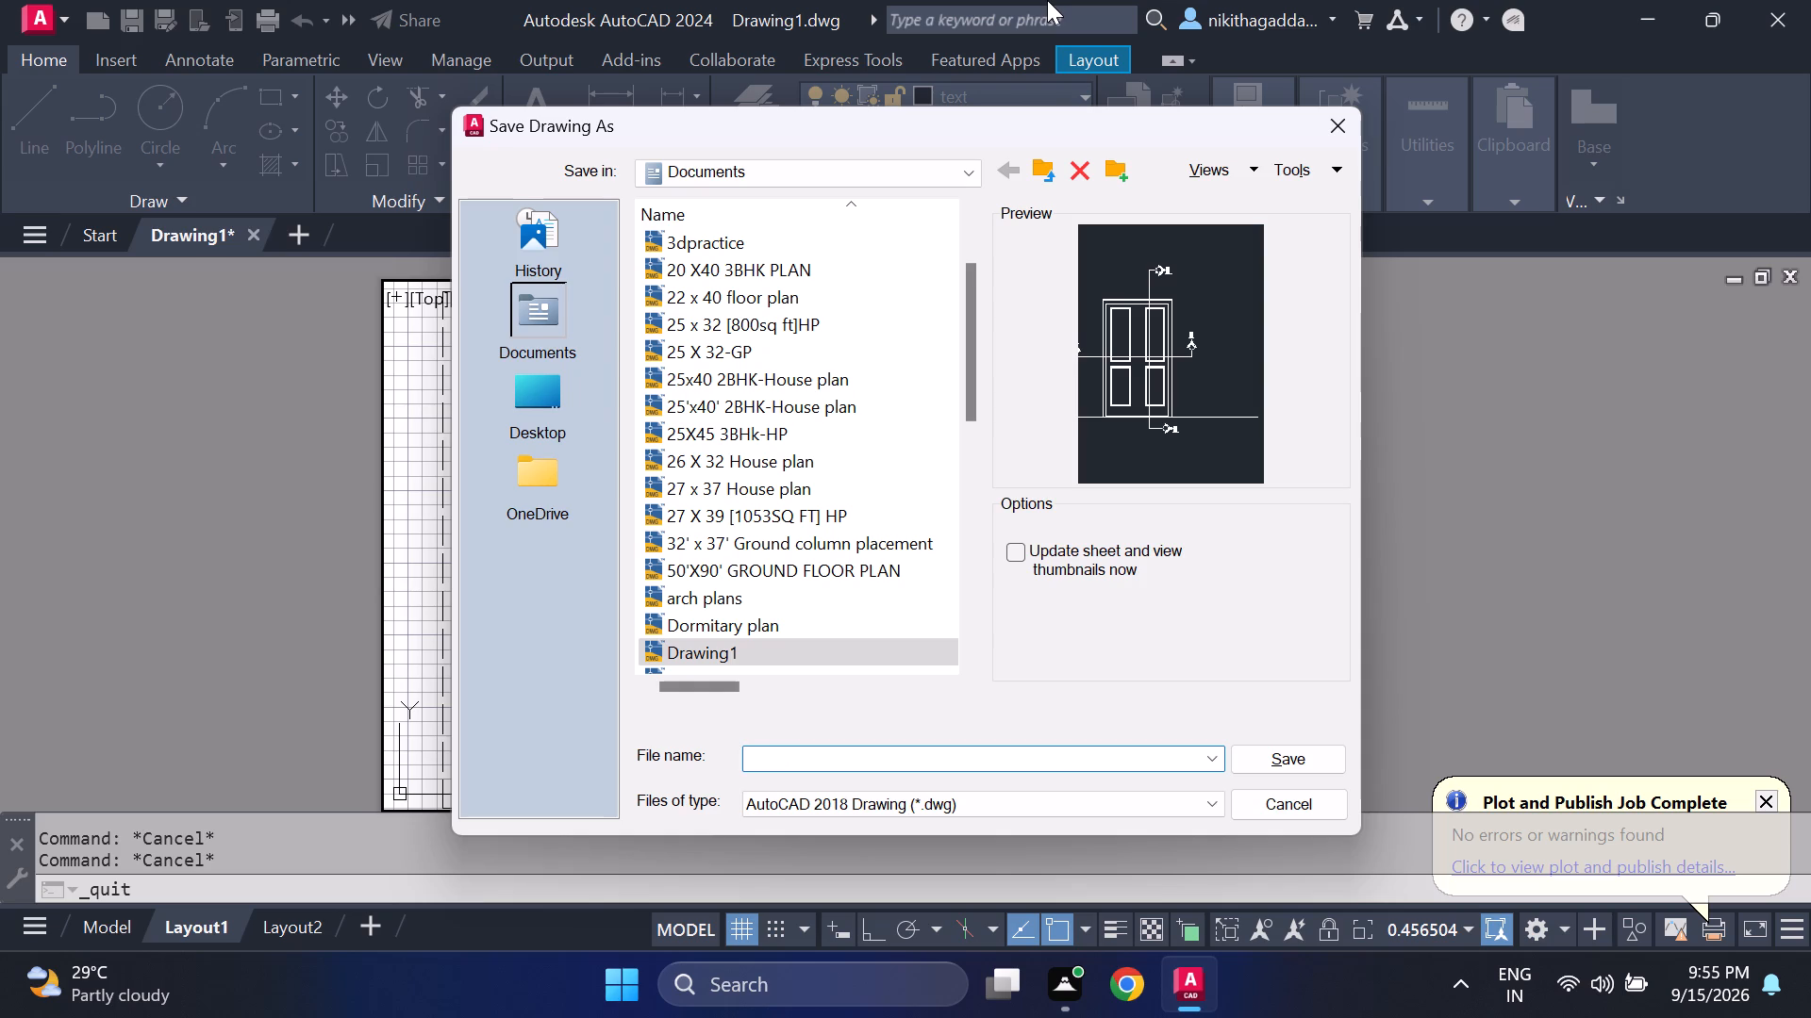
pyautogui.write('EAST')
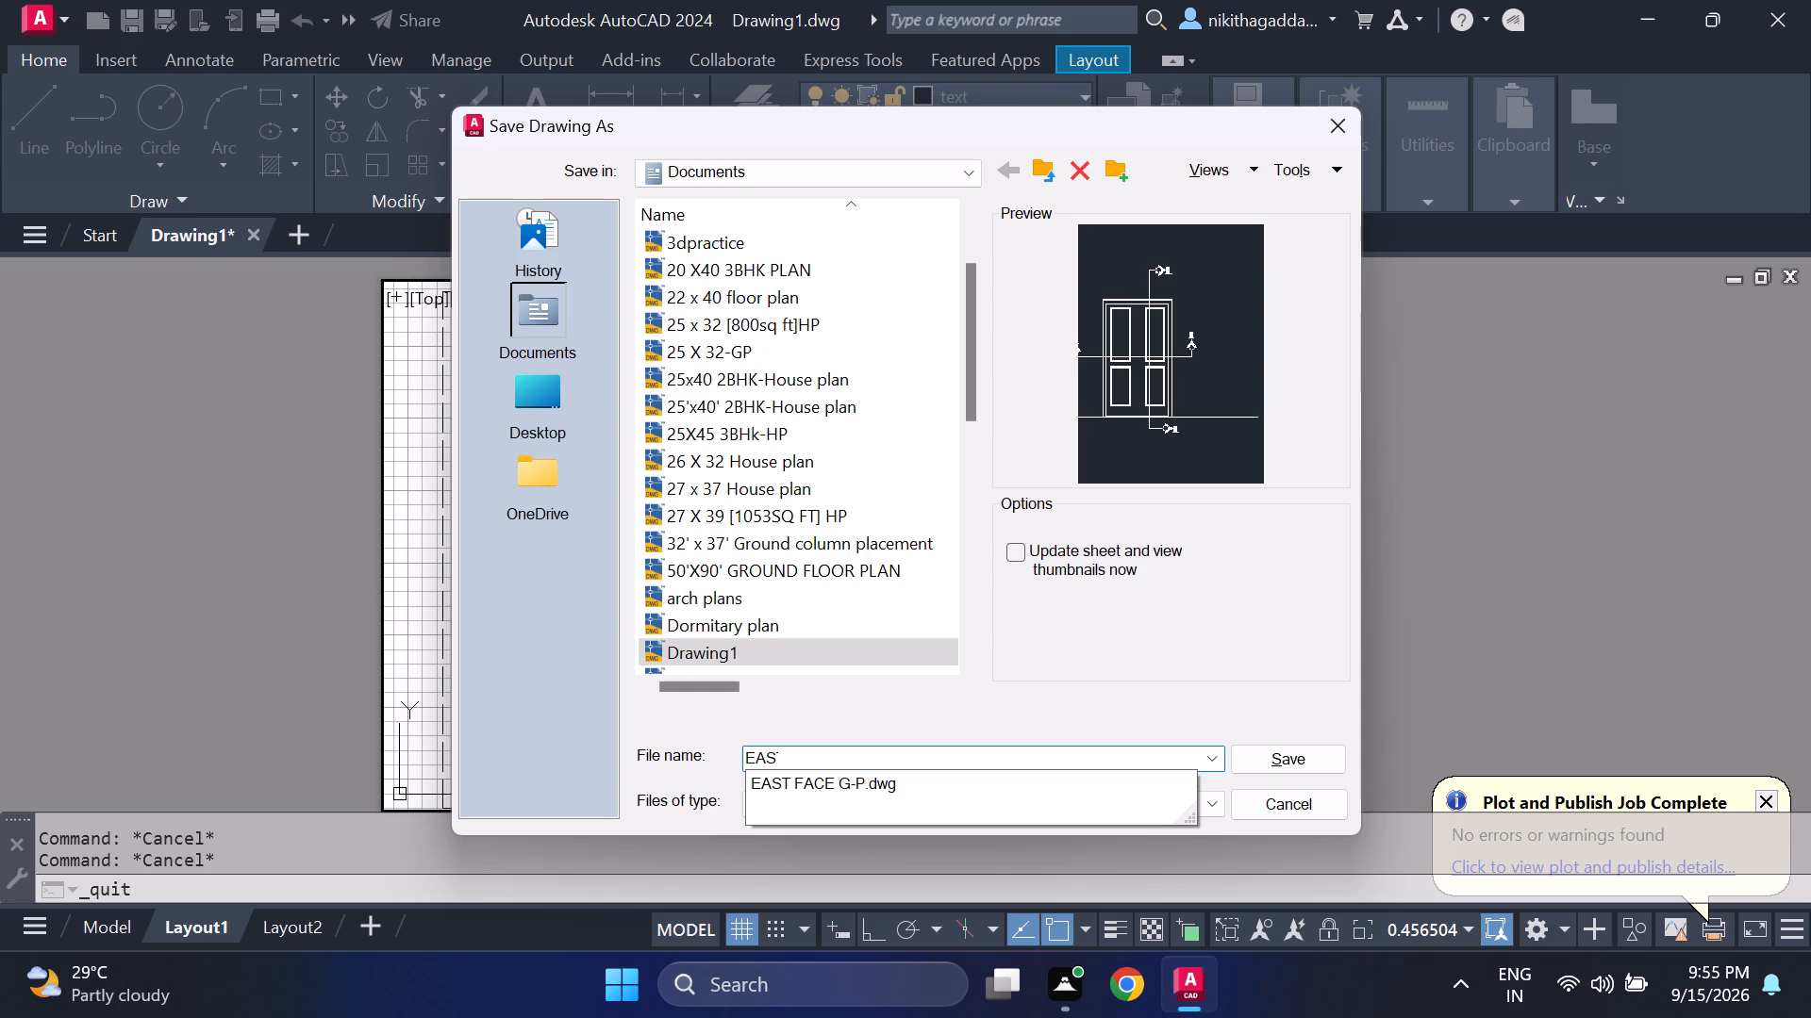
pyautogui.press('space')
pyautogui.write('FAC')
pyautogui.write('ING HOUSE')
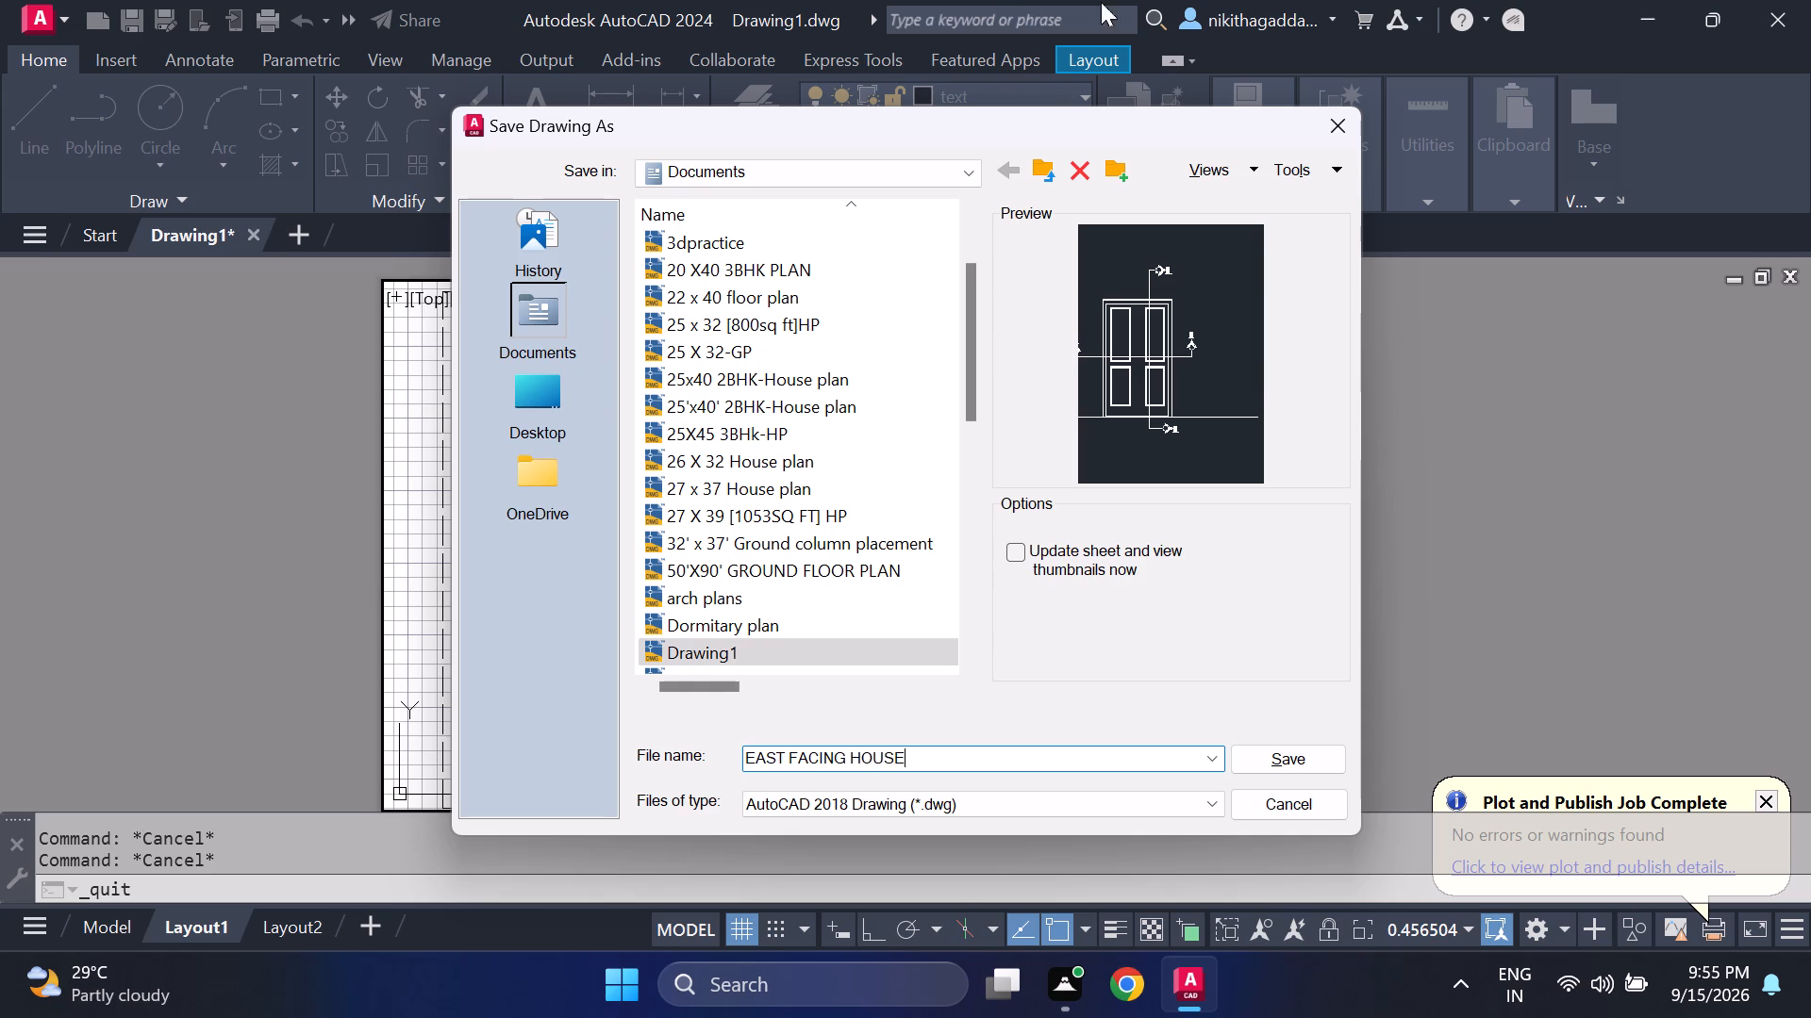
pyautogui.click(1275, 762)
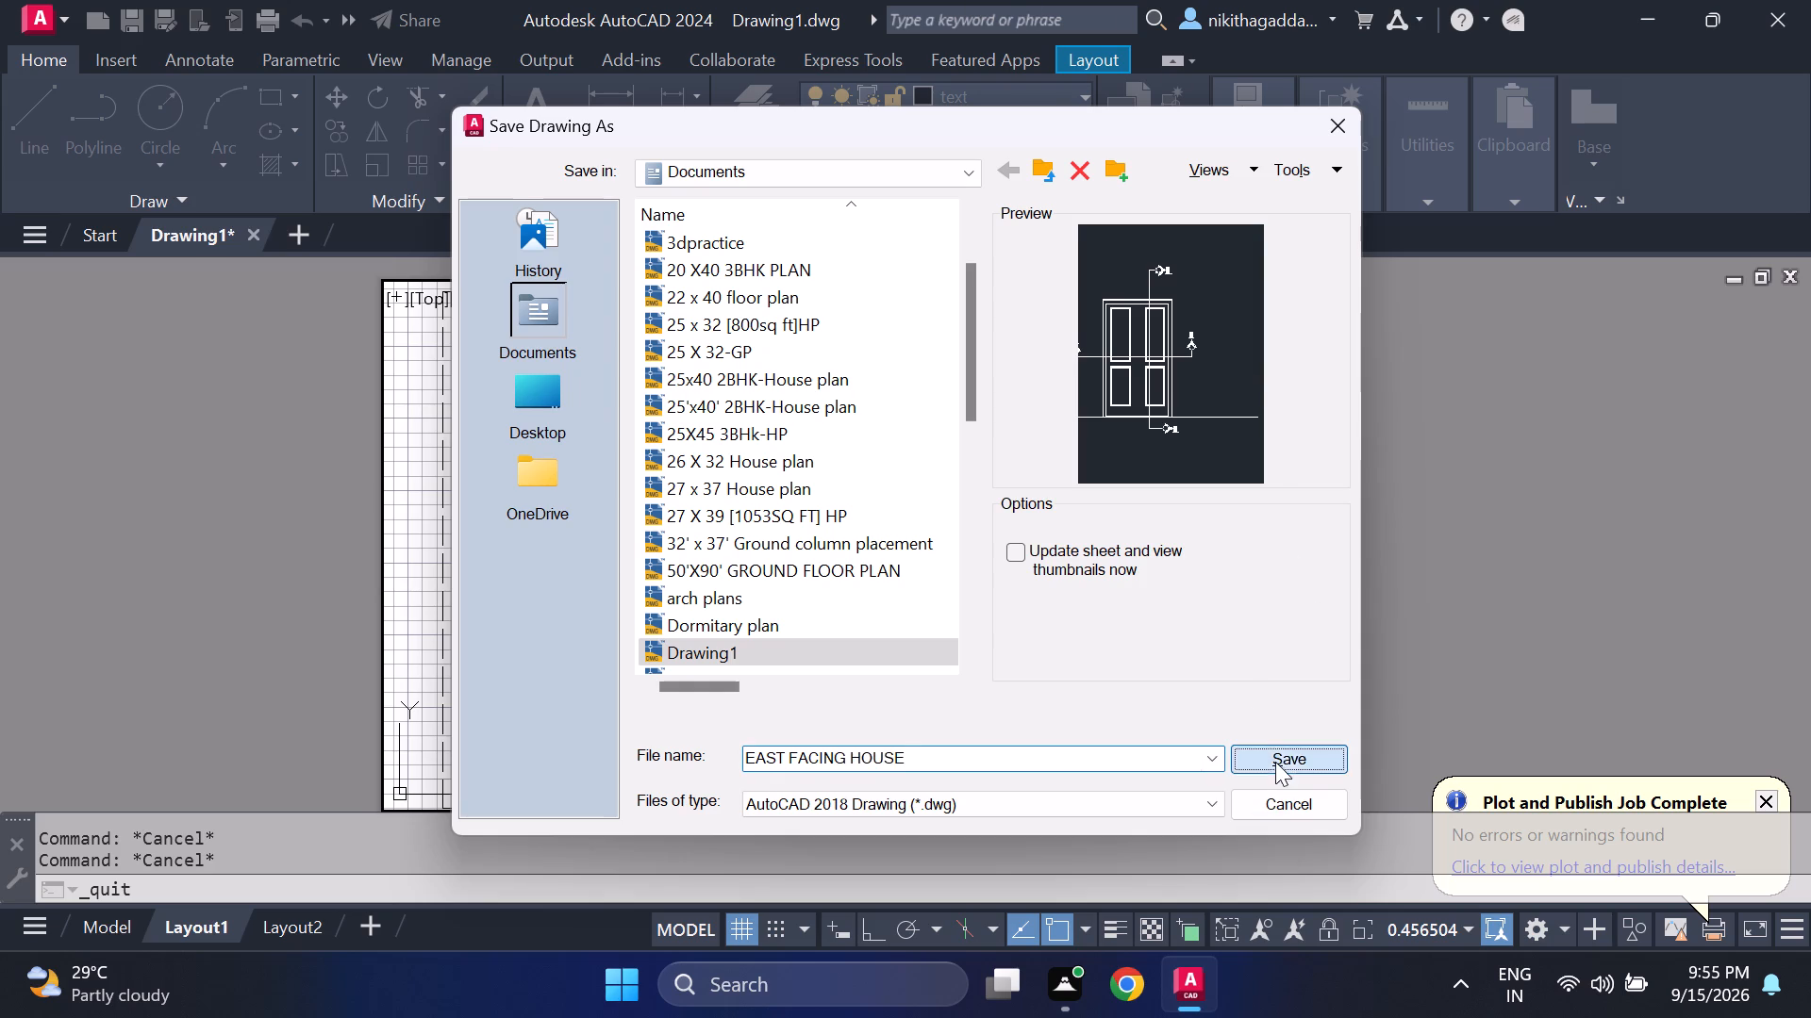